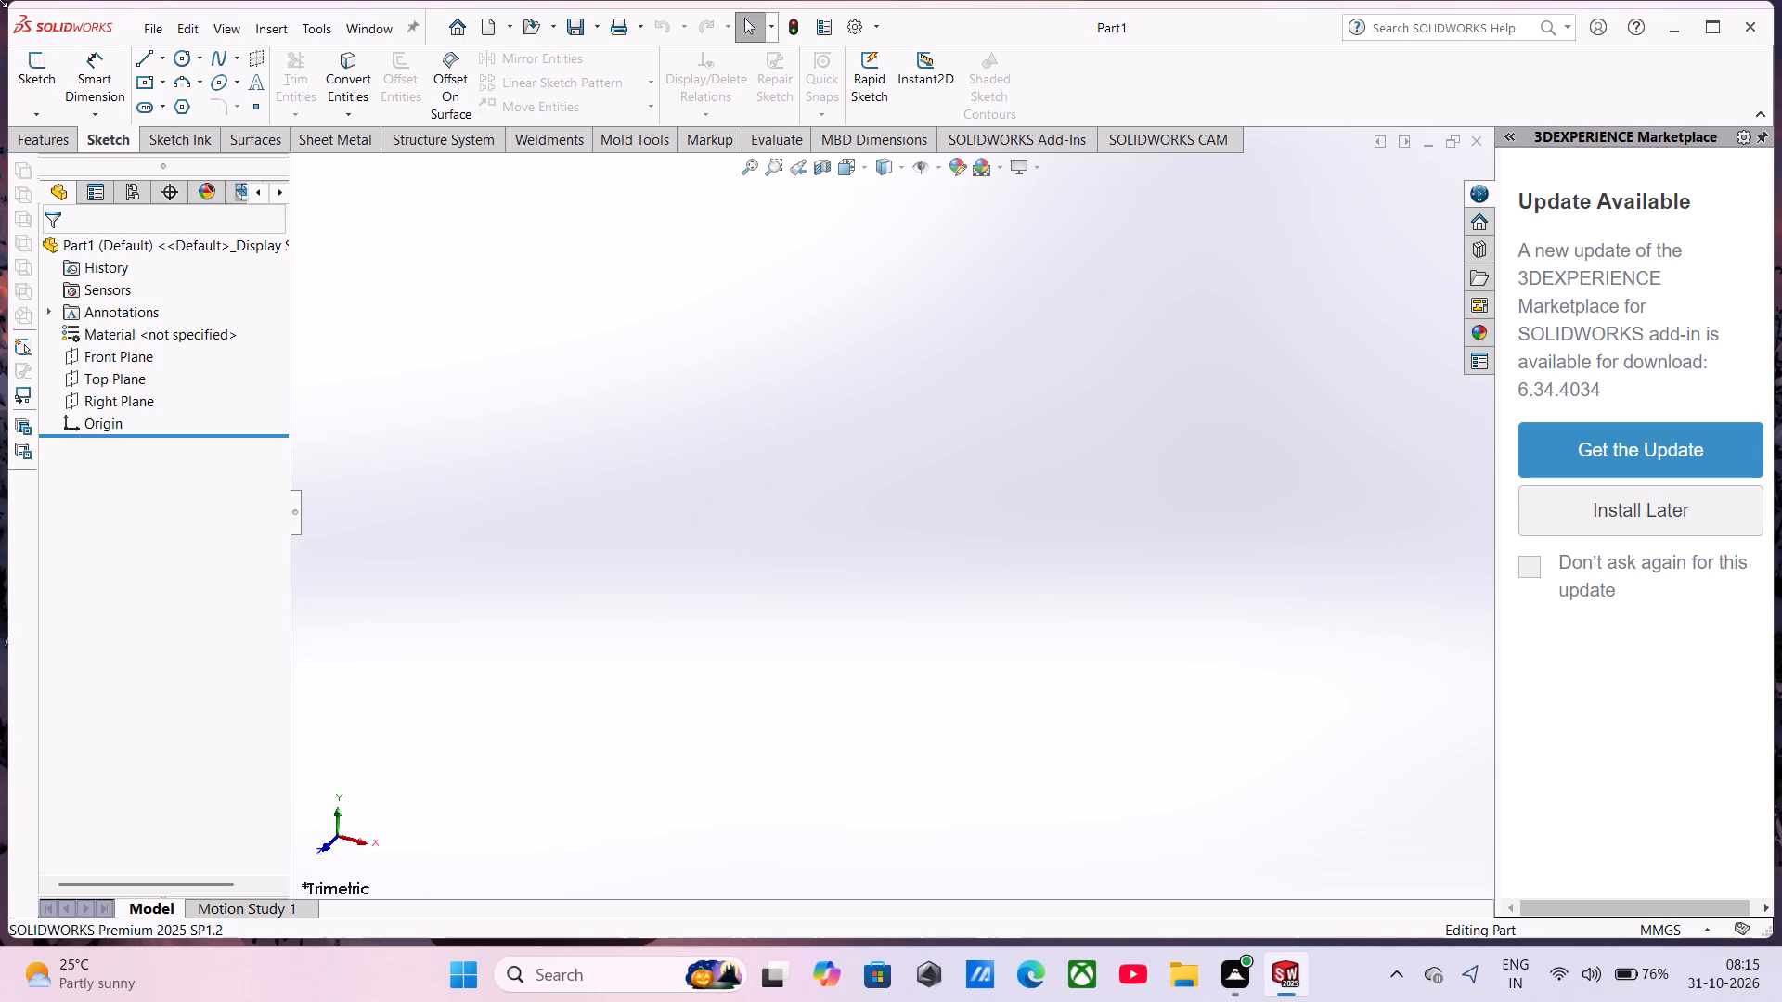
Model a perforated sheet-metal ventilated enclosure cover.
Sketch a center rectangle about 167 by 111 mm on the Front Plane, centred on the origin.
click(161, 88)
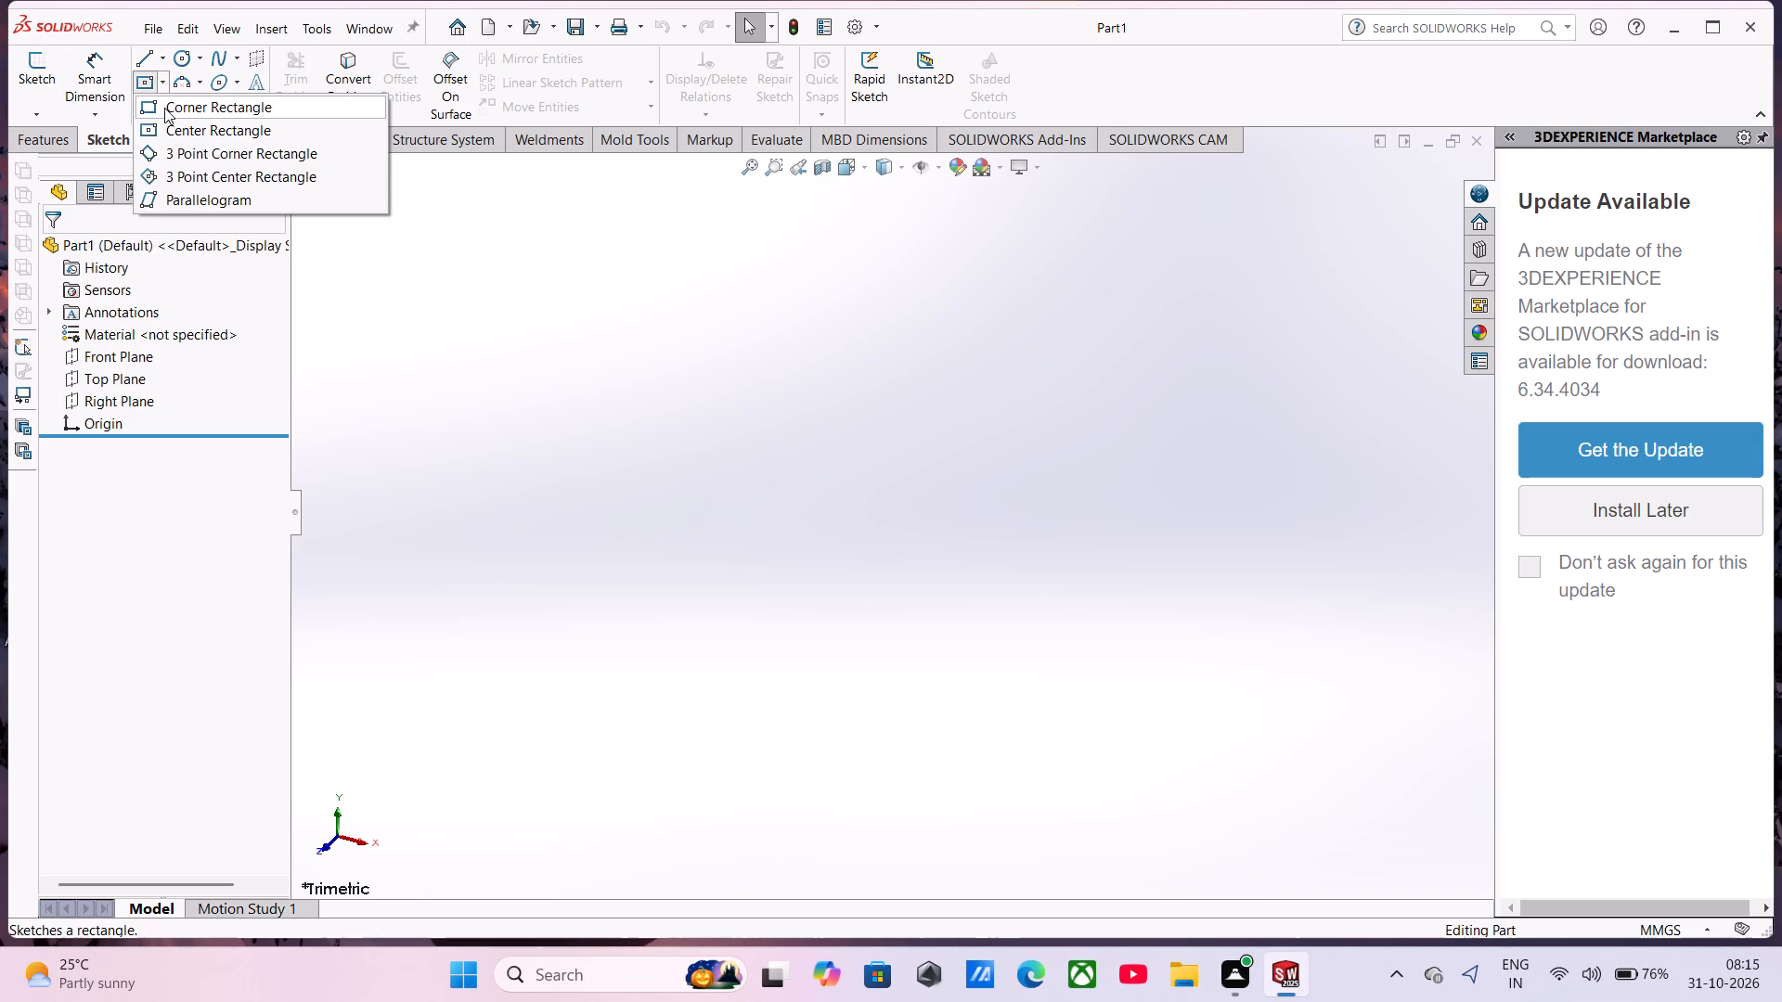
click(164, 129)
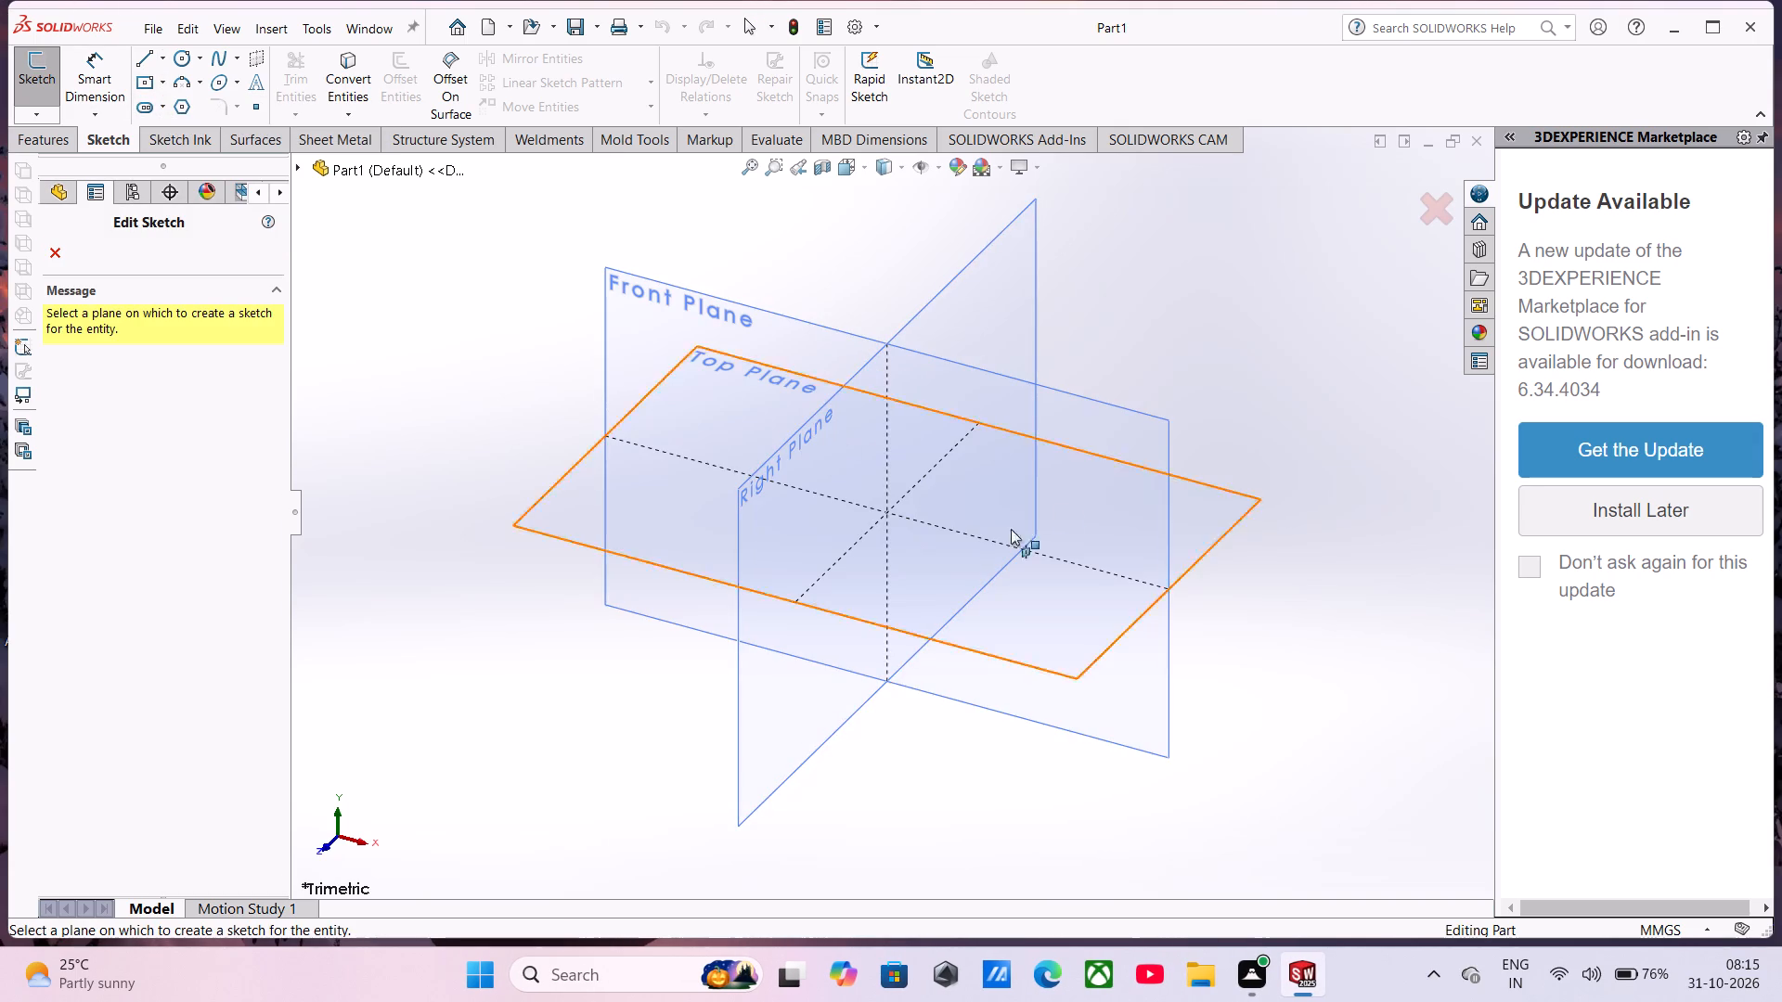
click(1104, 441)
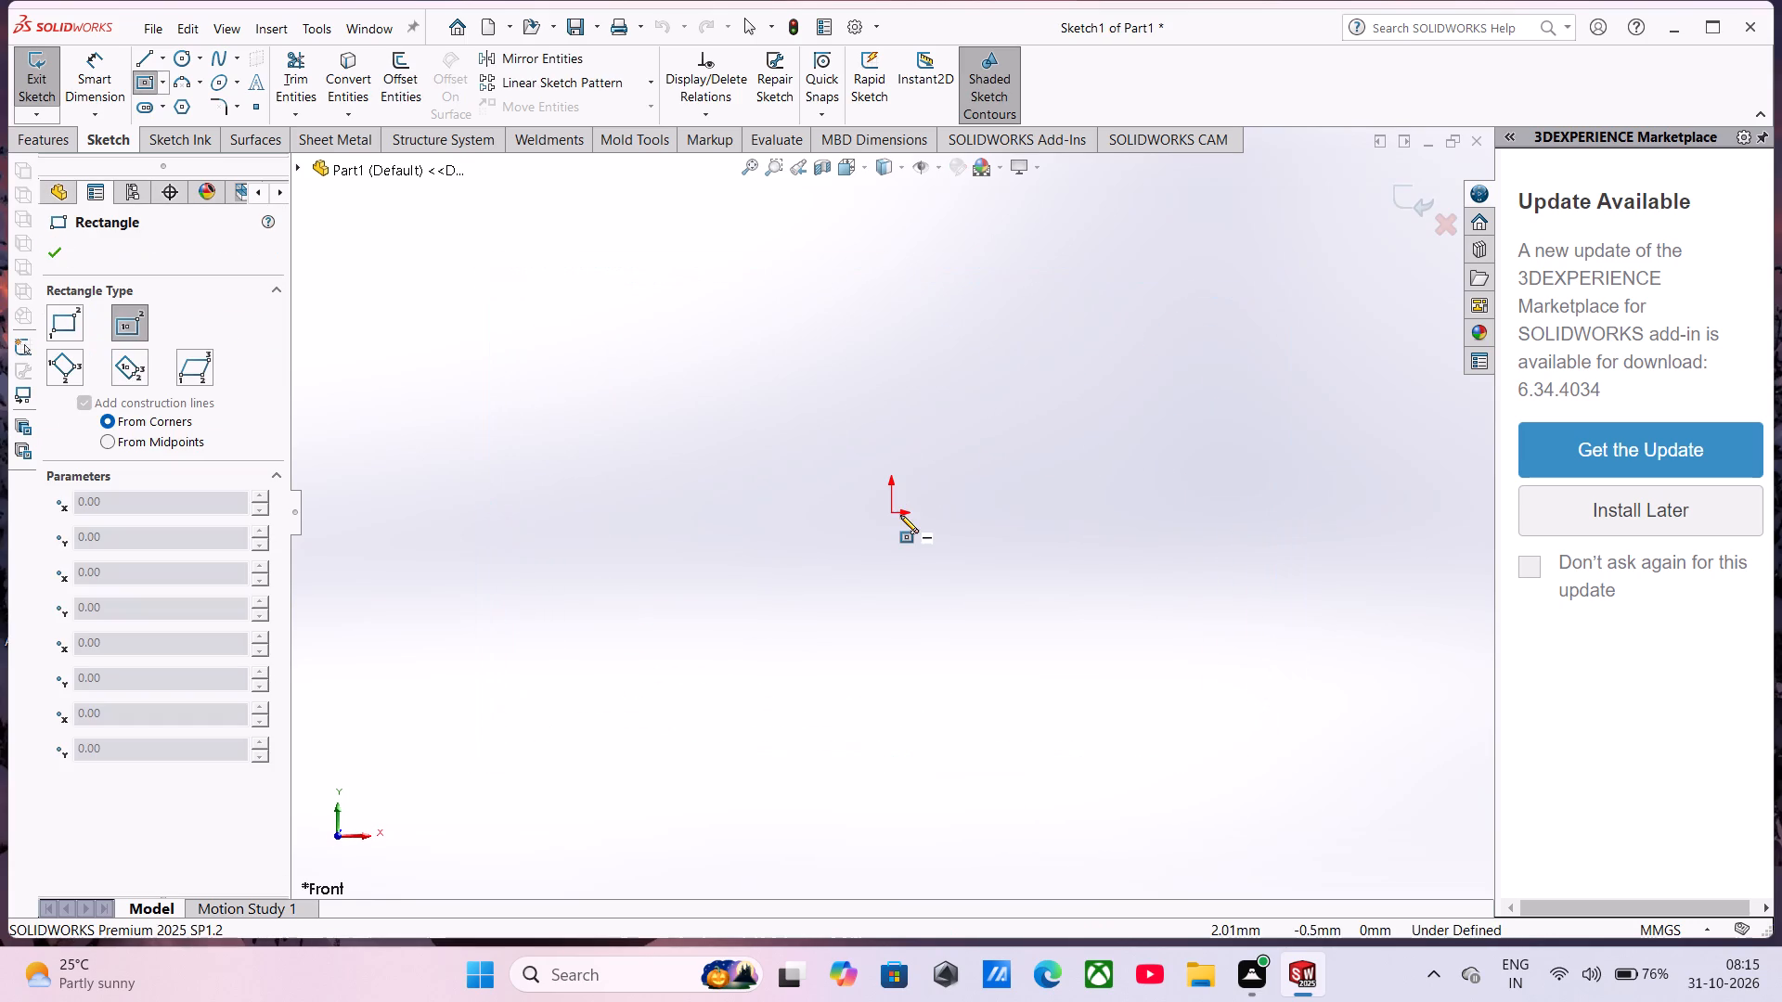
click(887, 515)
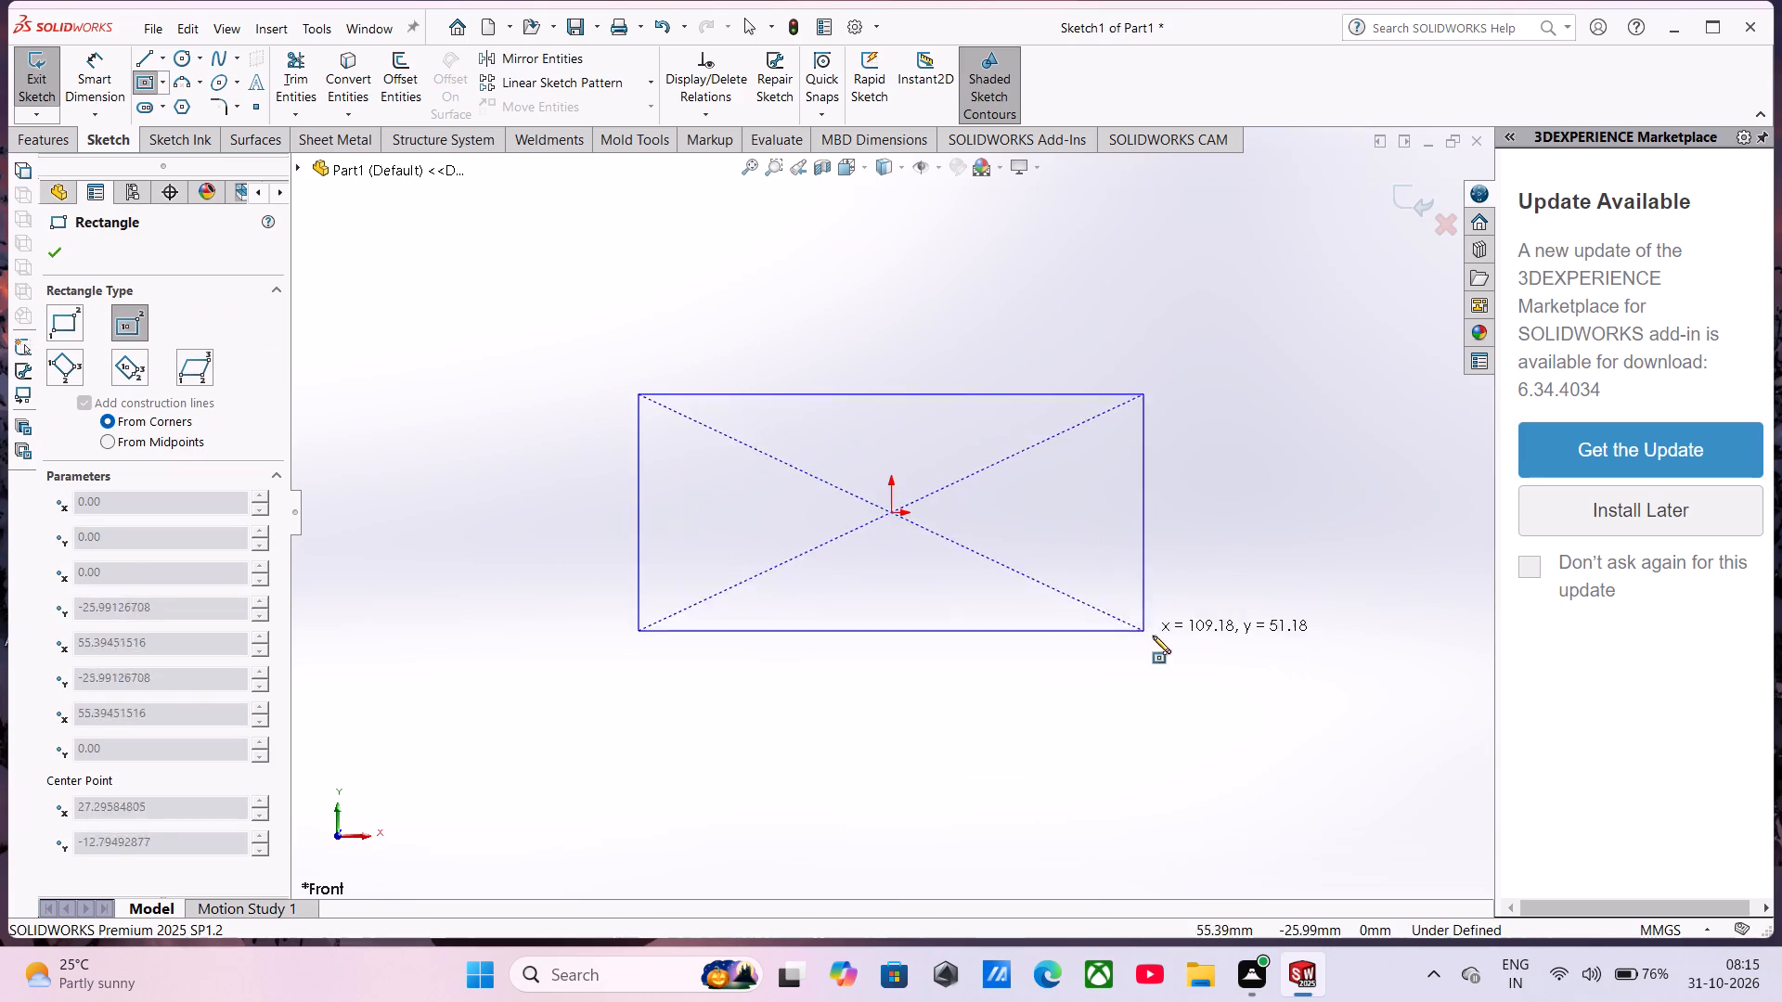
click(1276, 770)
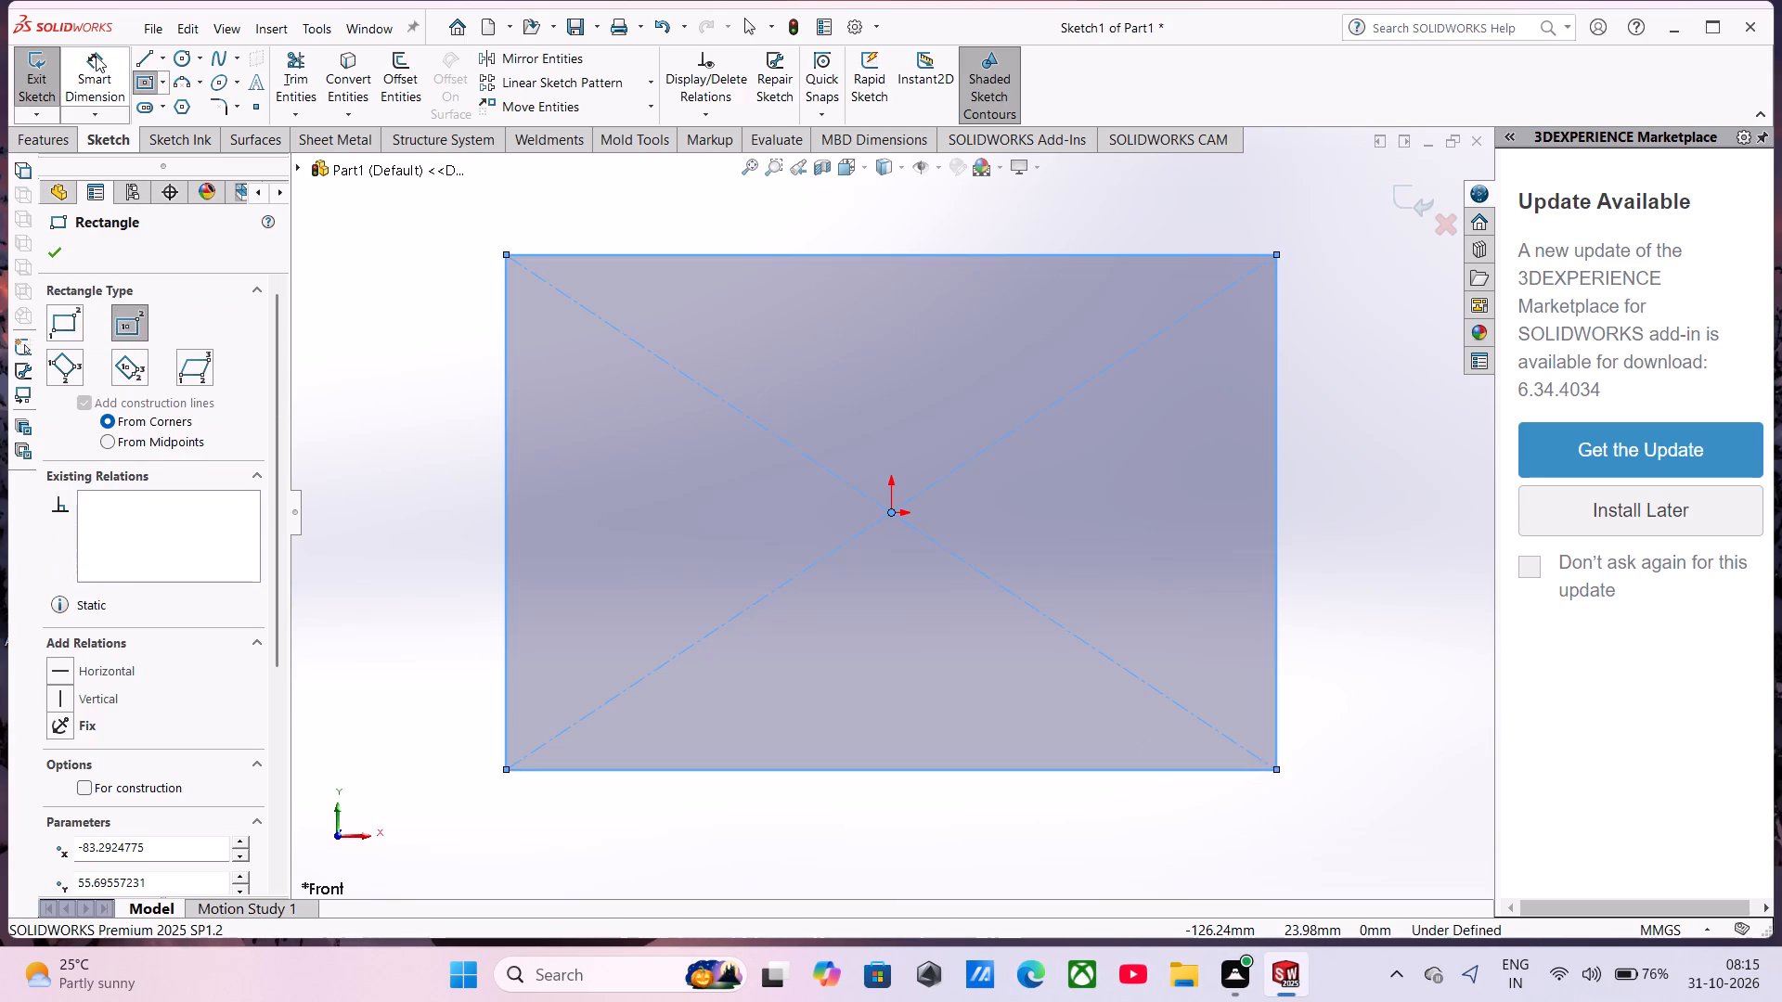
Dimension the rectangle with a height of 151.5 mm and a width of 250 mm.
click(96, 56)
click(508, 397)
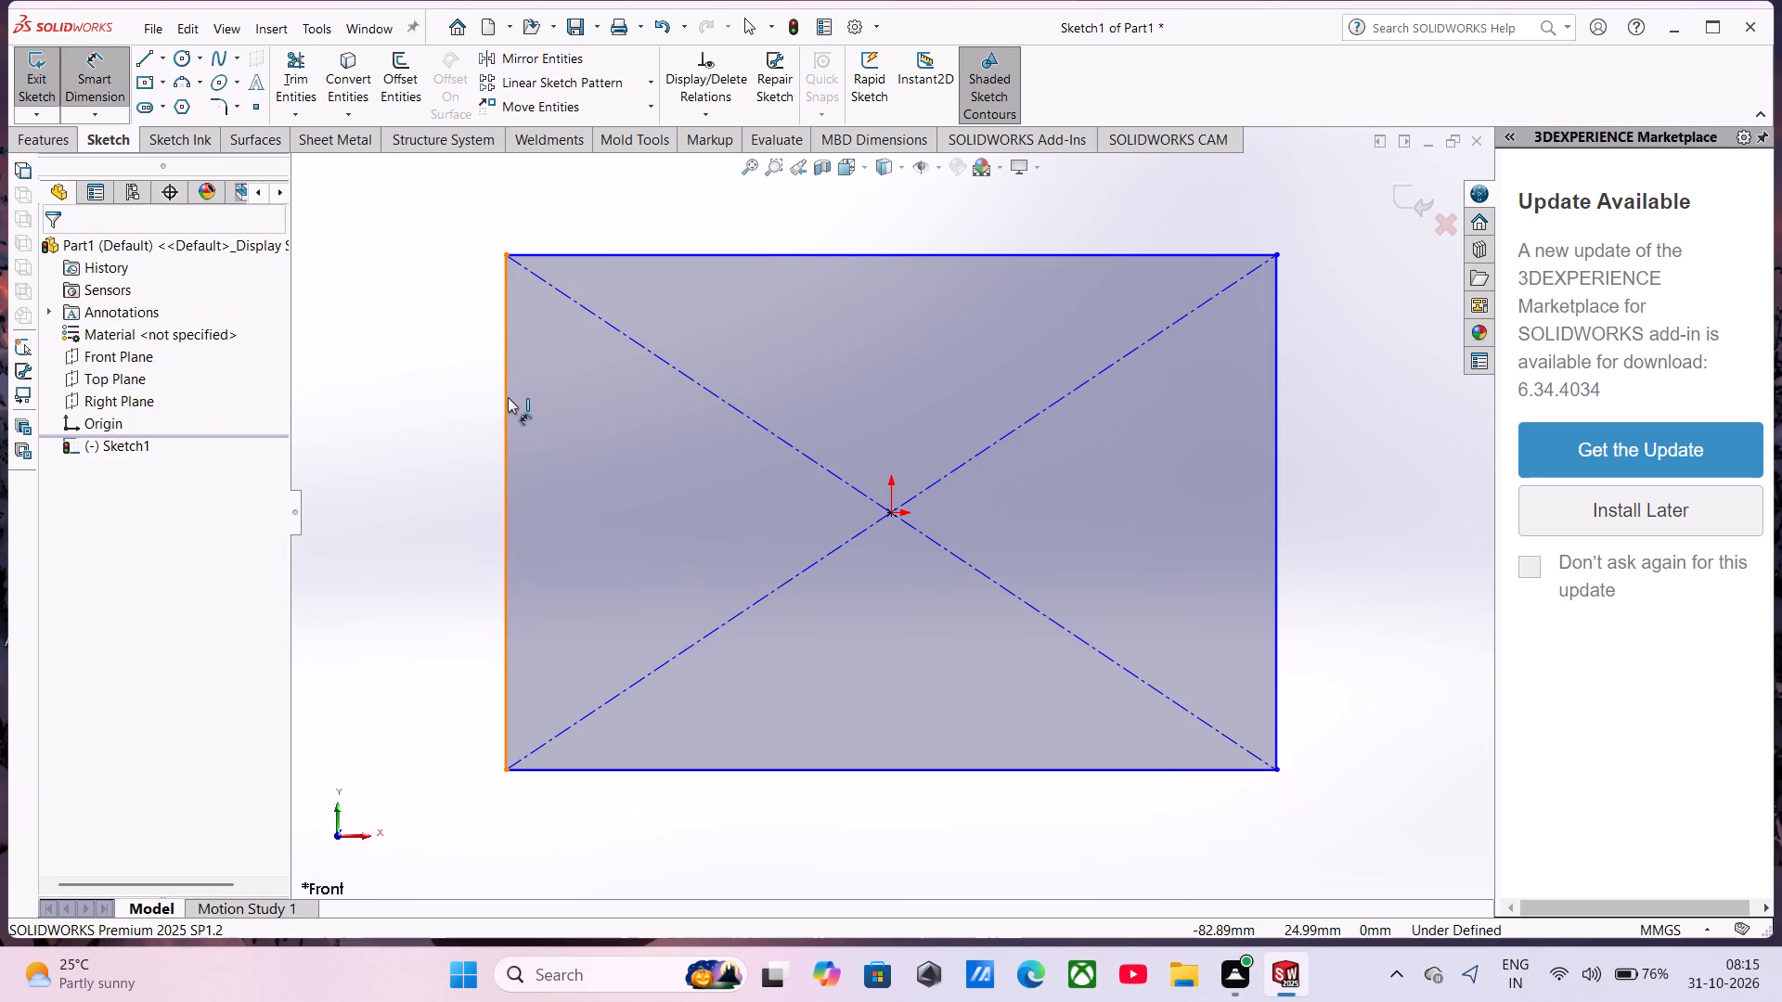
click(387, 504)
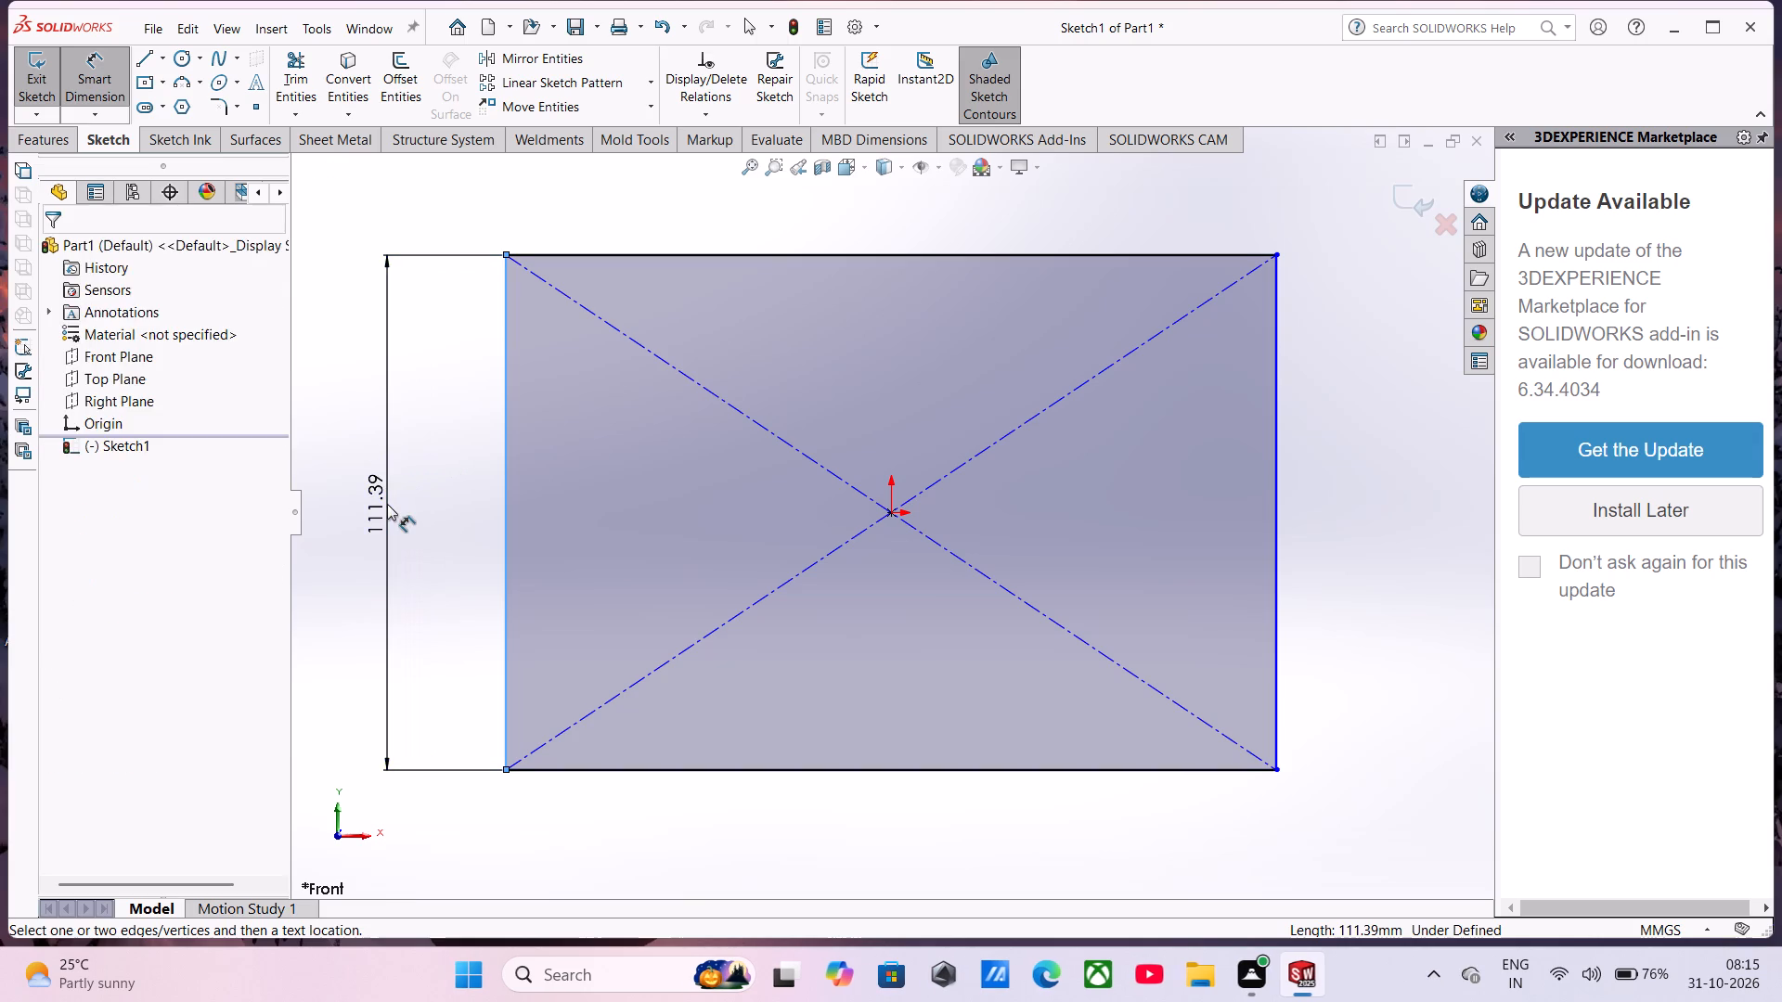
text(15)
text(1.5)
key(Return)
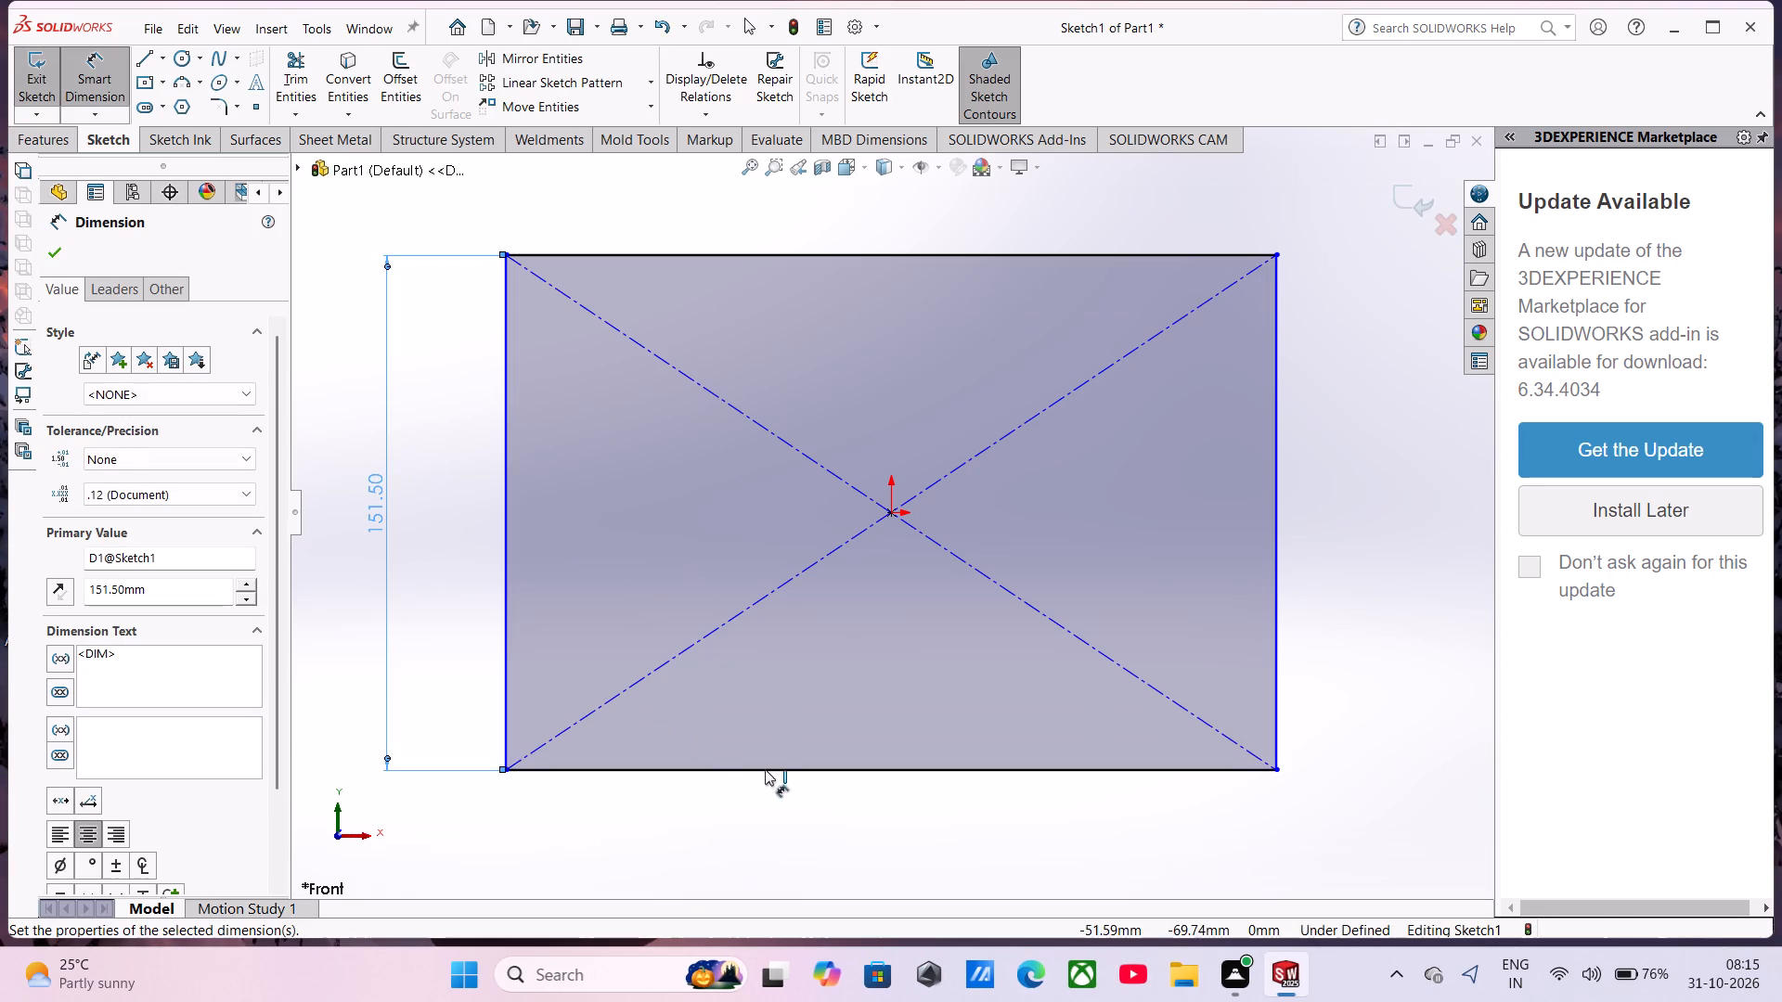
click(793, 776)
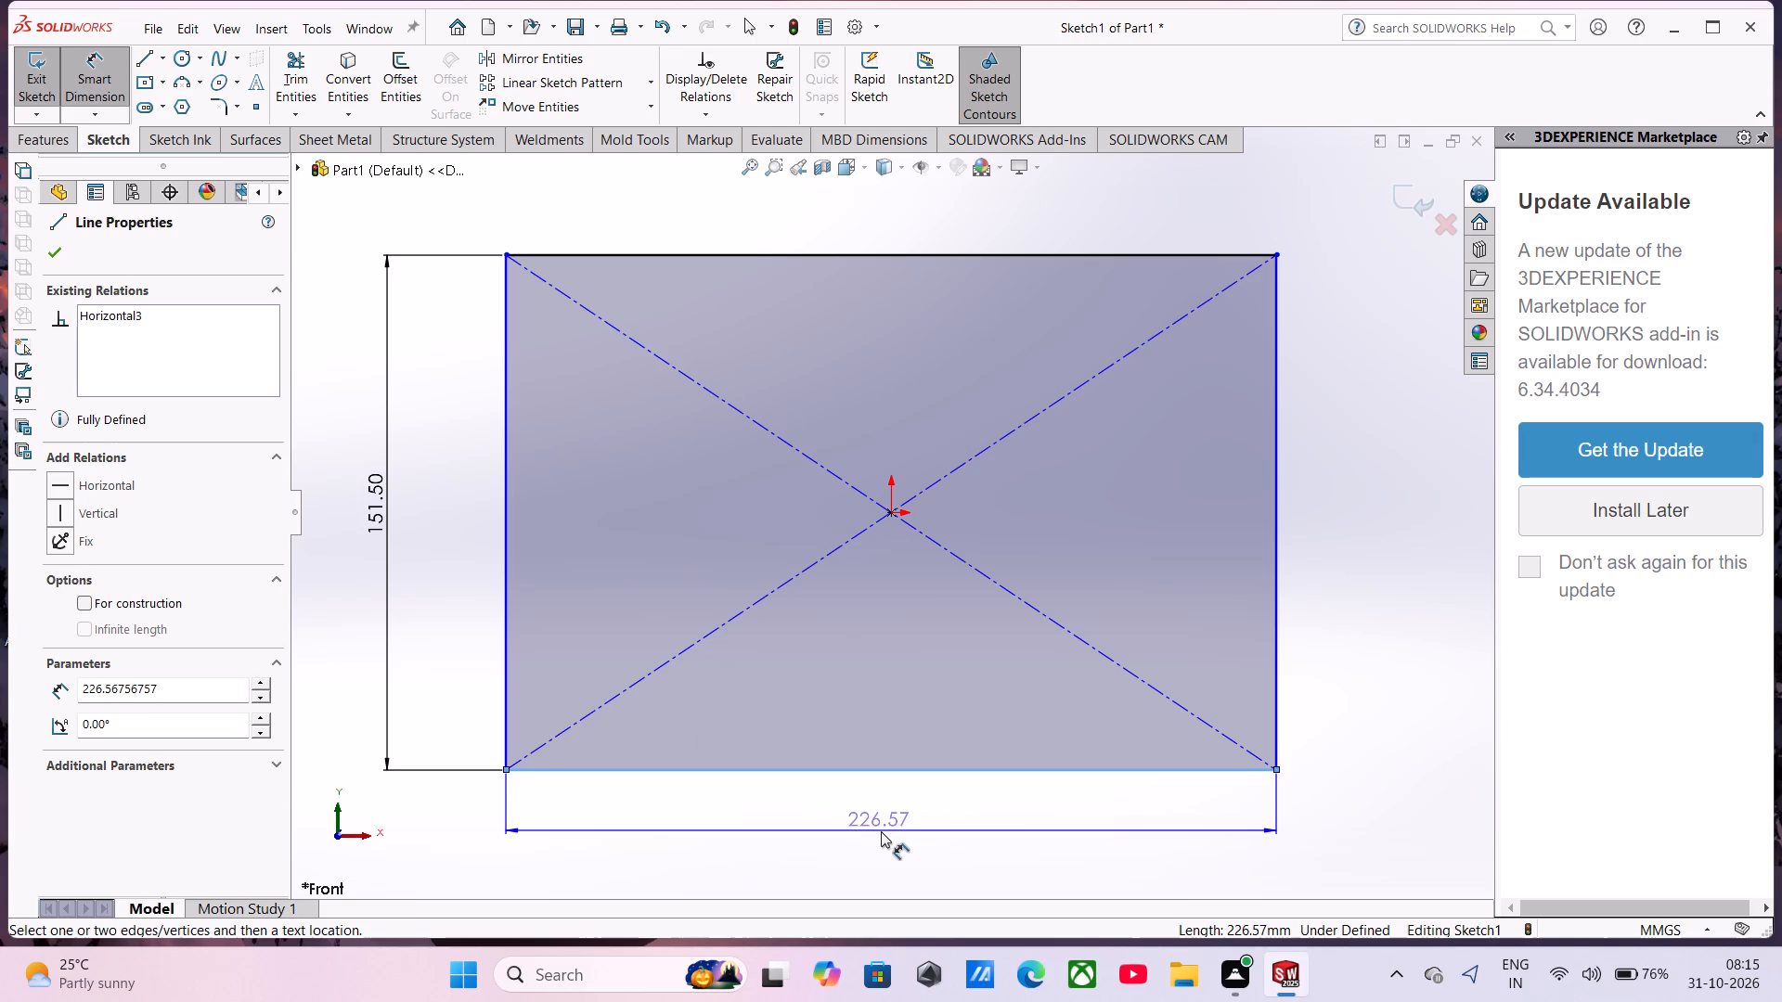
click(881, 831)
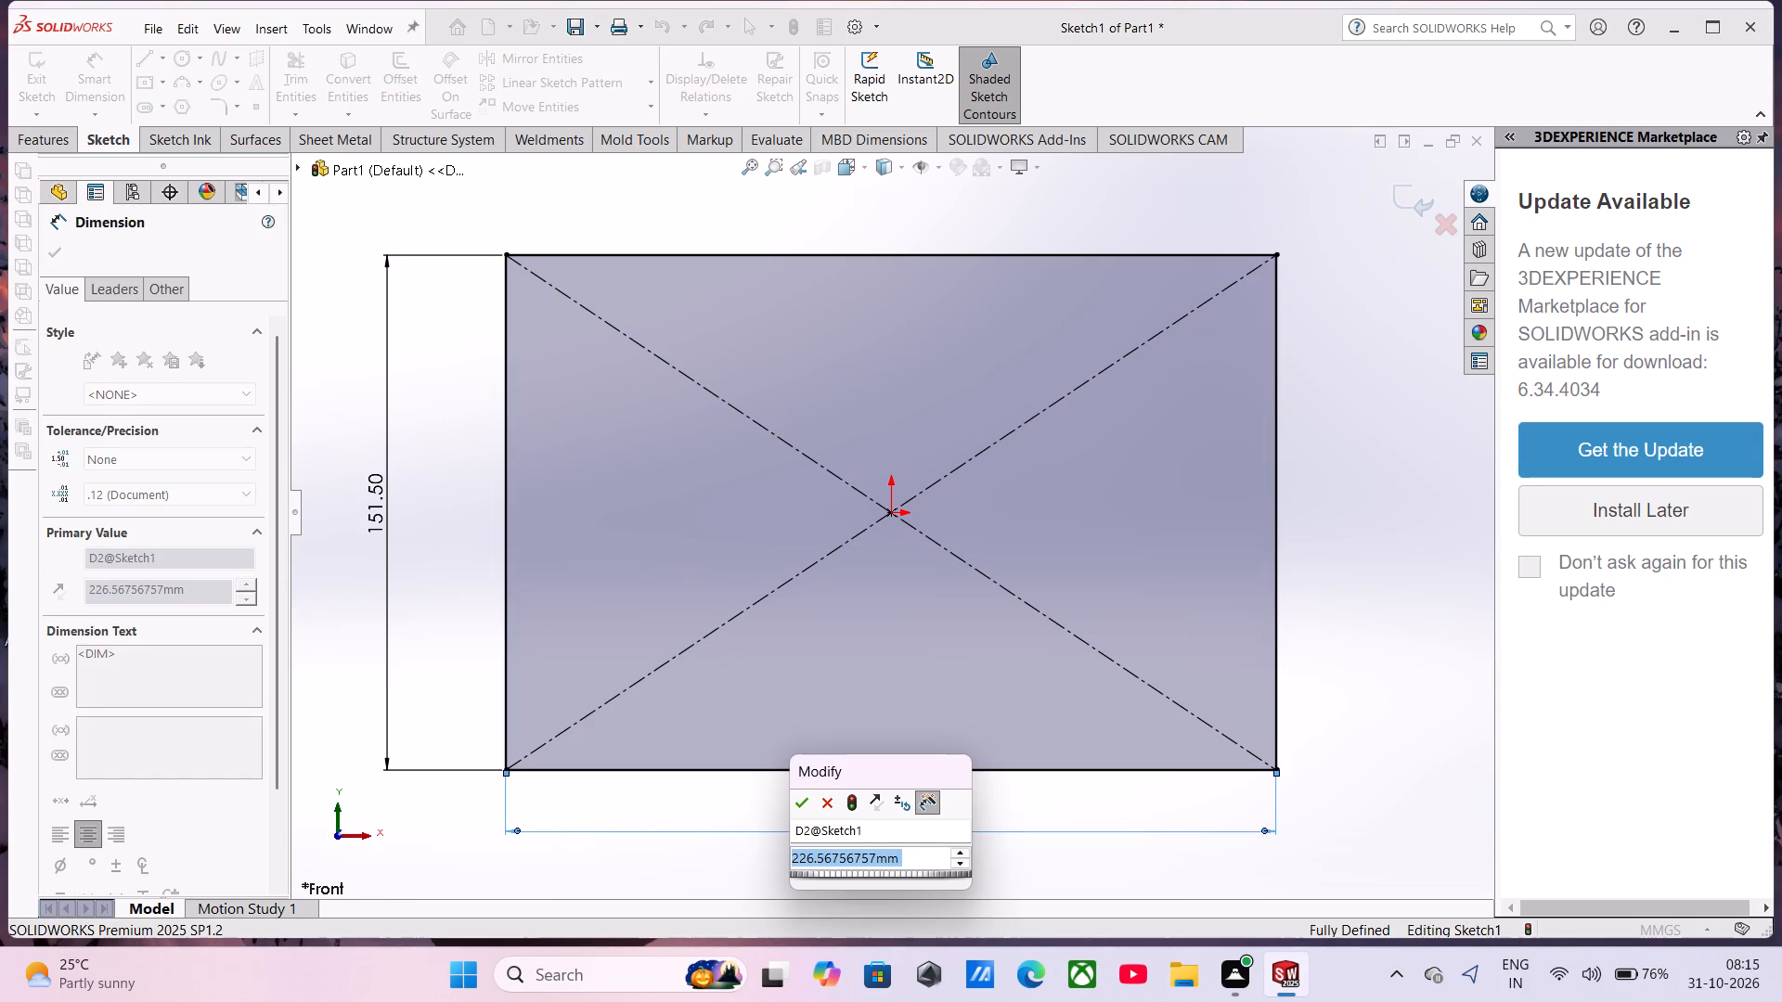
text(250)
key(Return)
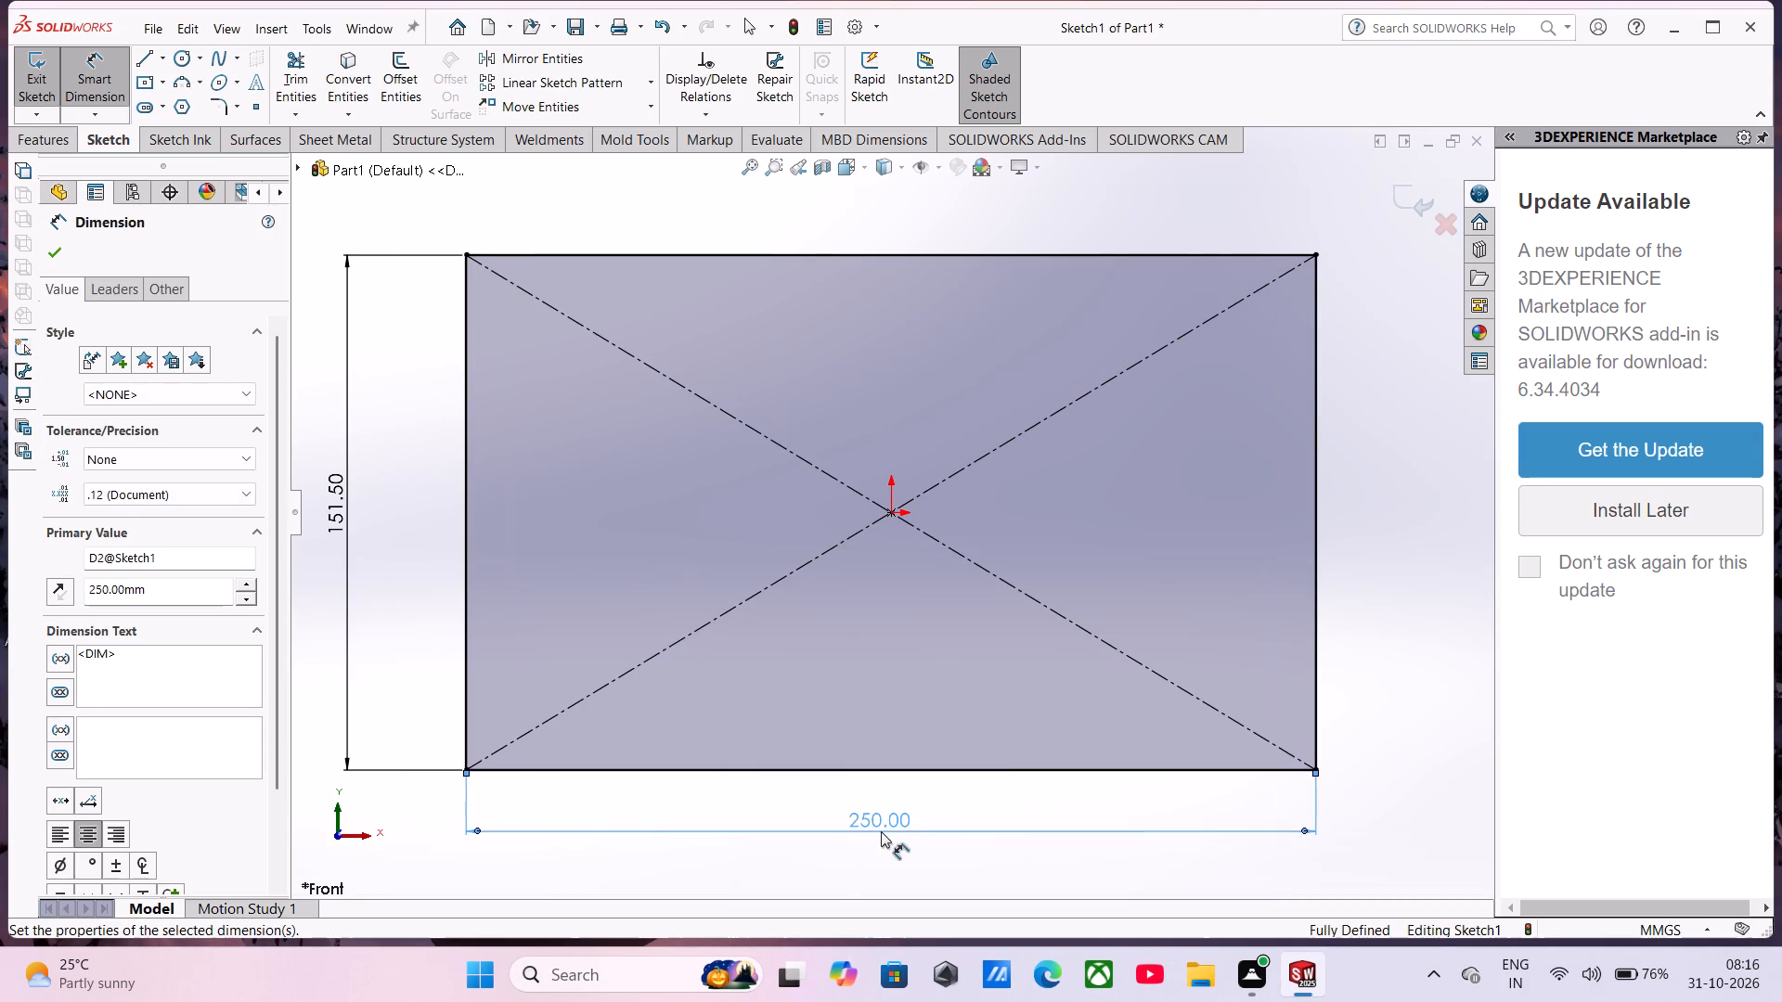
Apply 30 mm sketch fillets to the rectangle's two upper corners.
scroll(554, 798, up, 1)
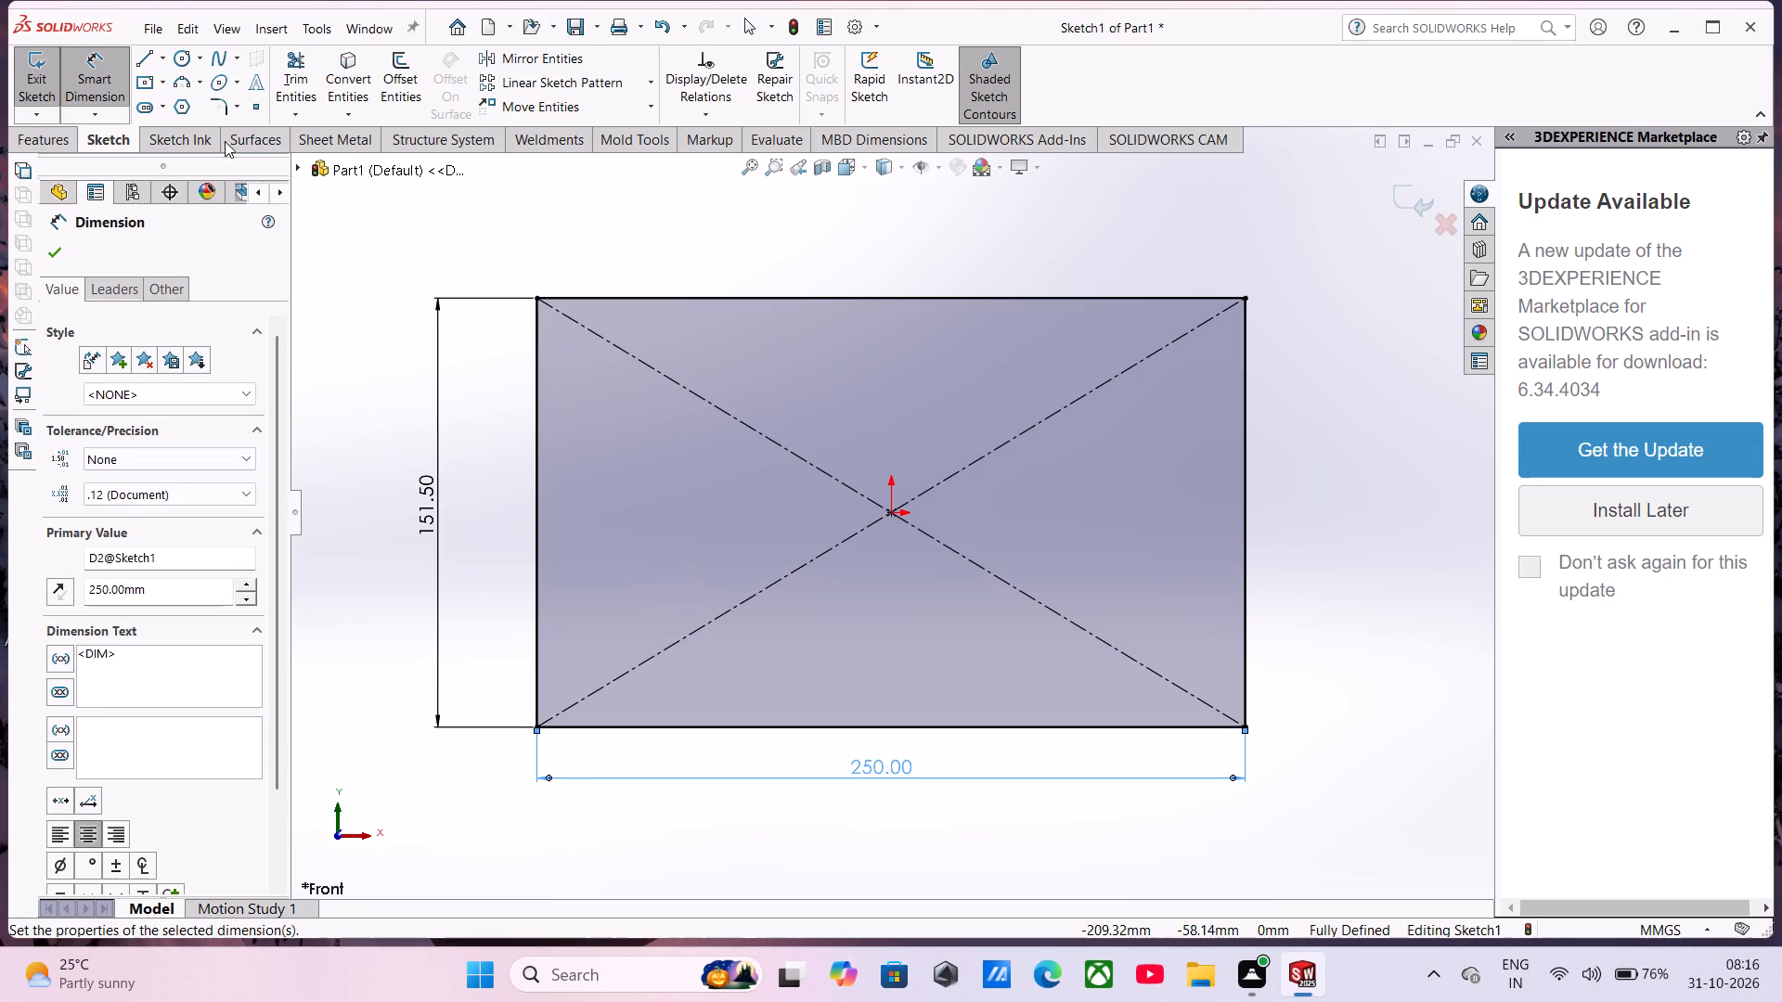
click(223, 101)
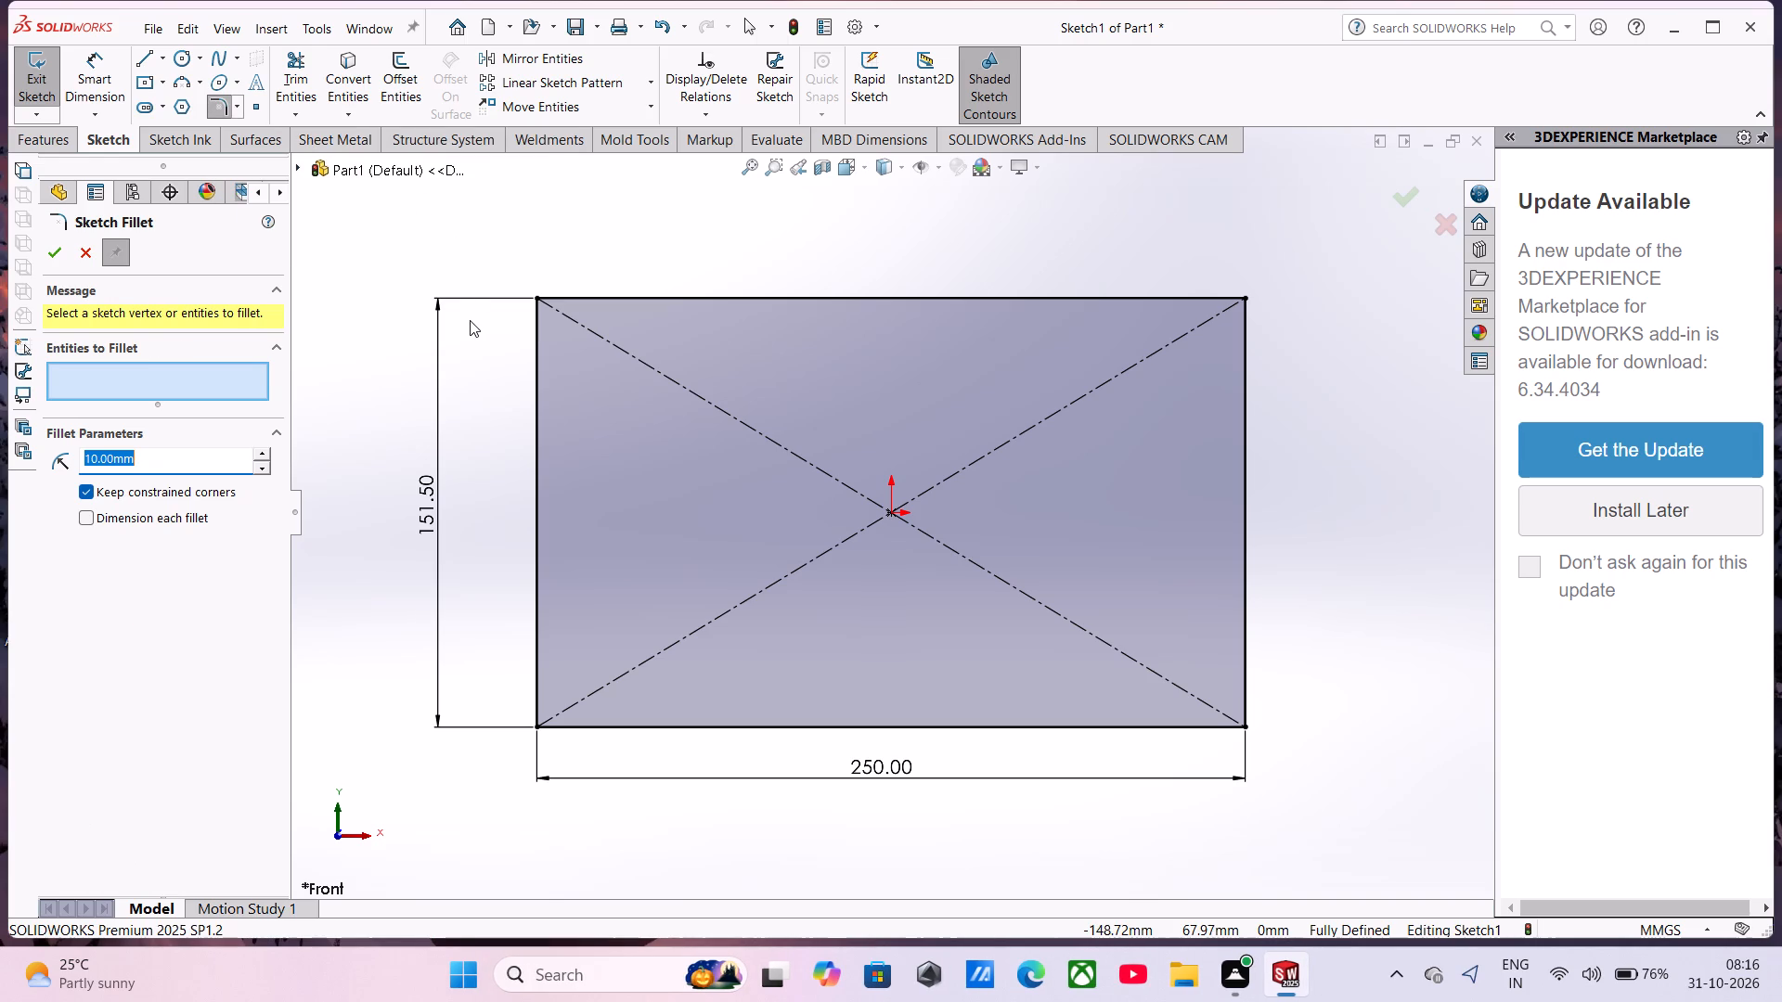
text(30)
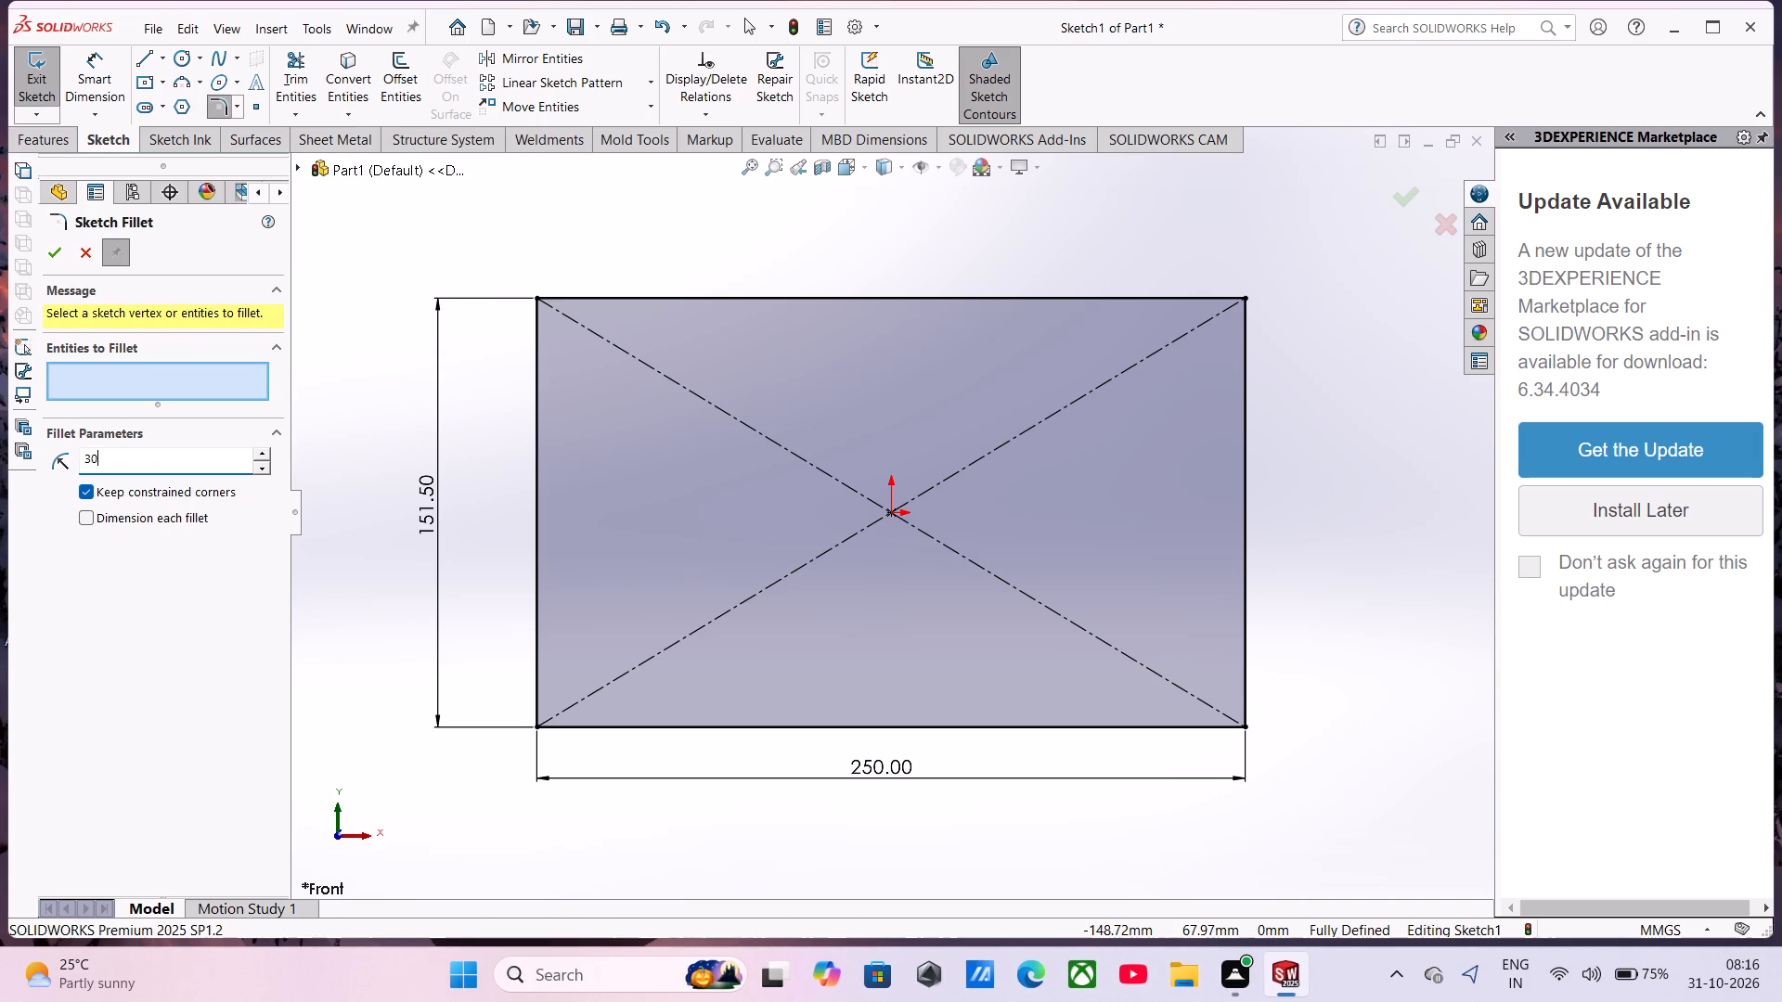
key(Return)
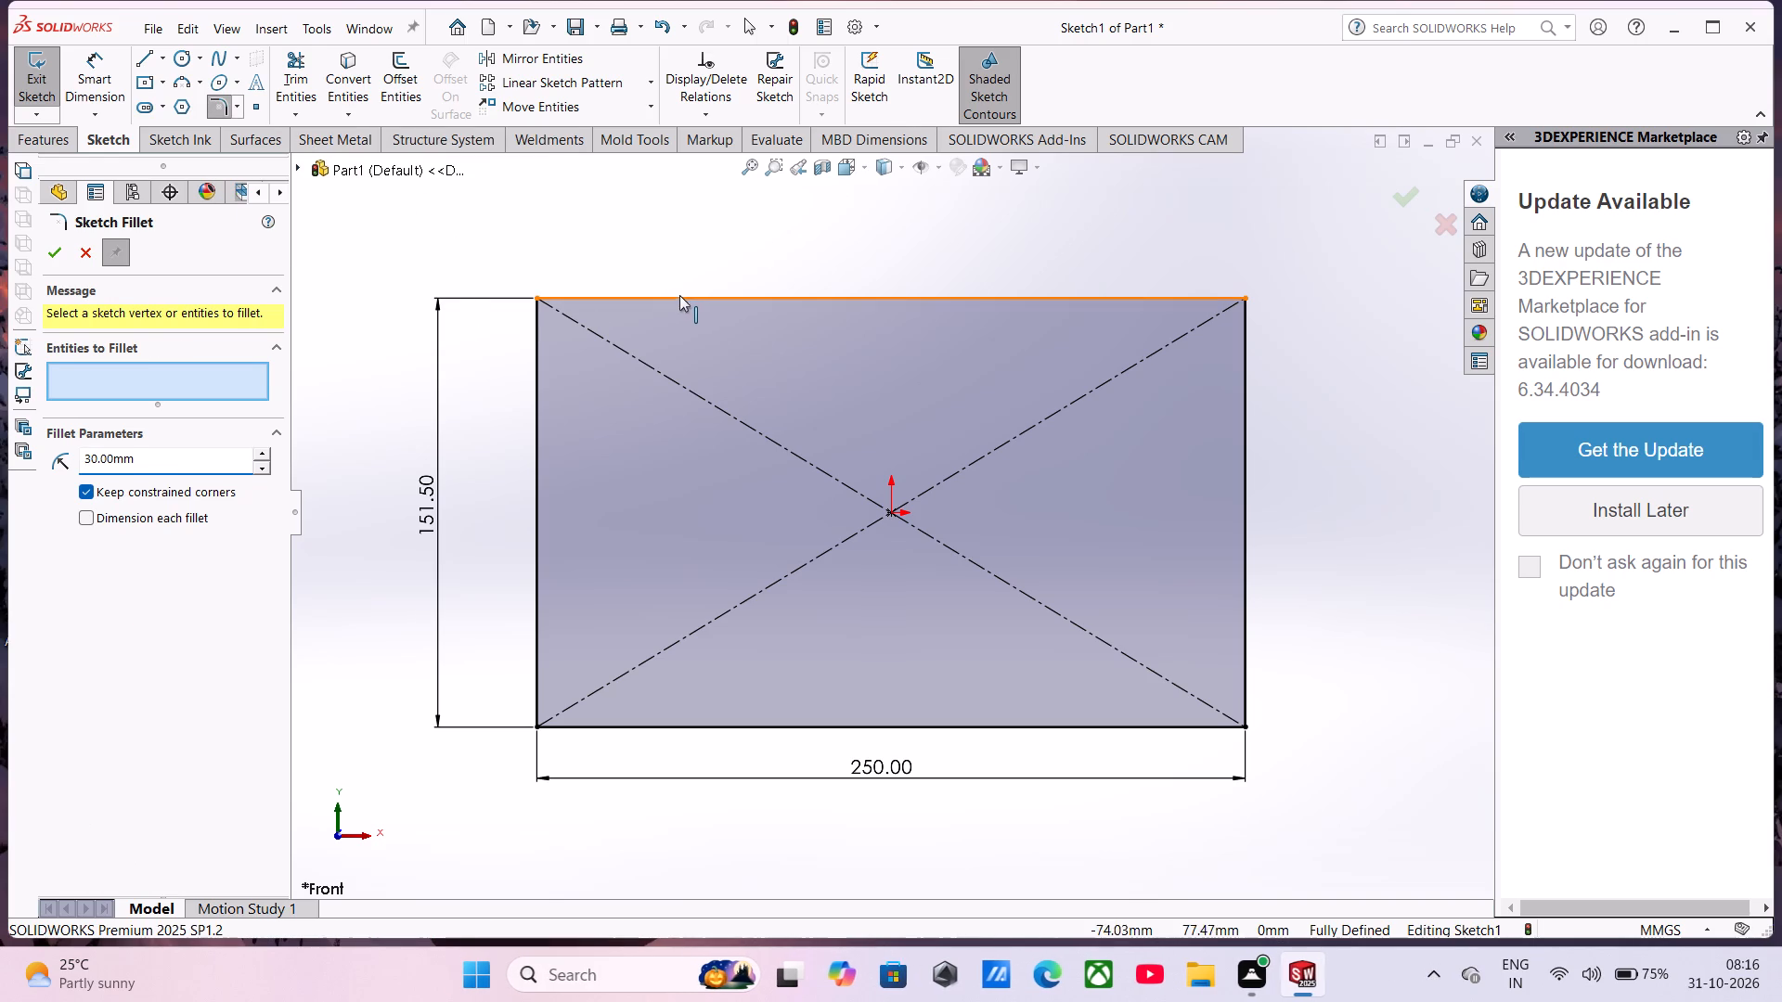
click(678, 297)
click(534, 368)
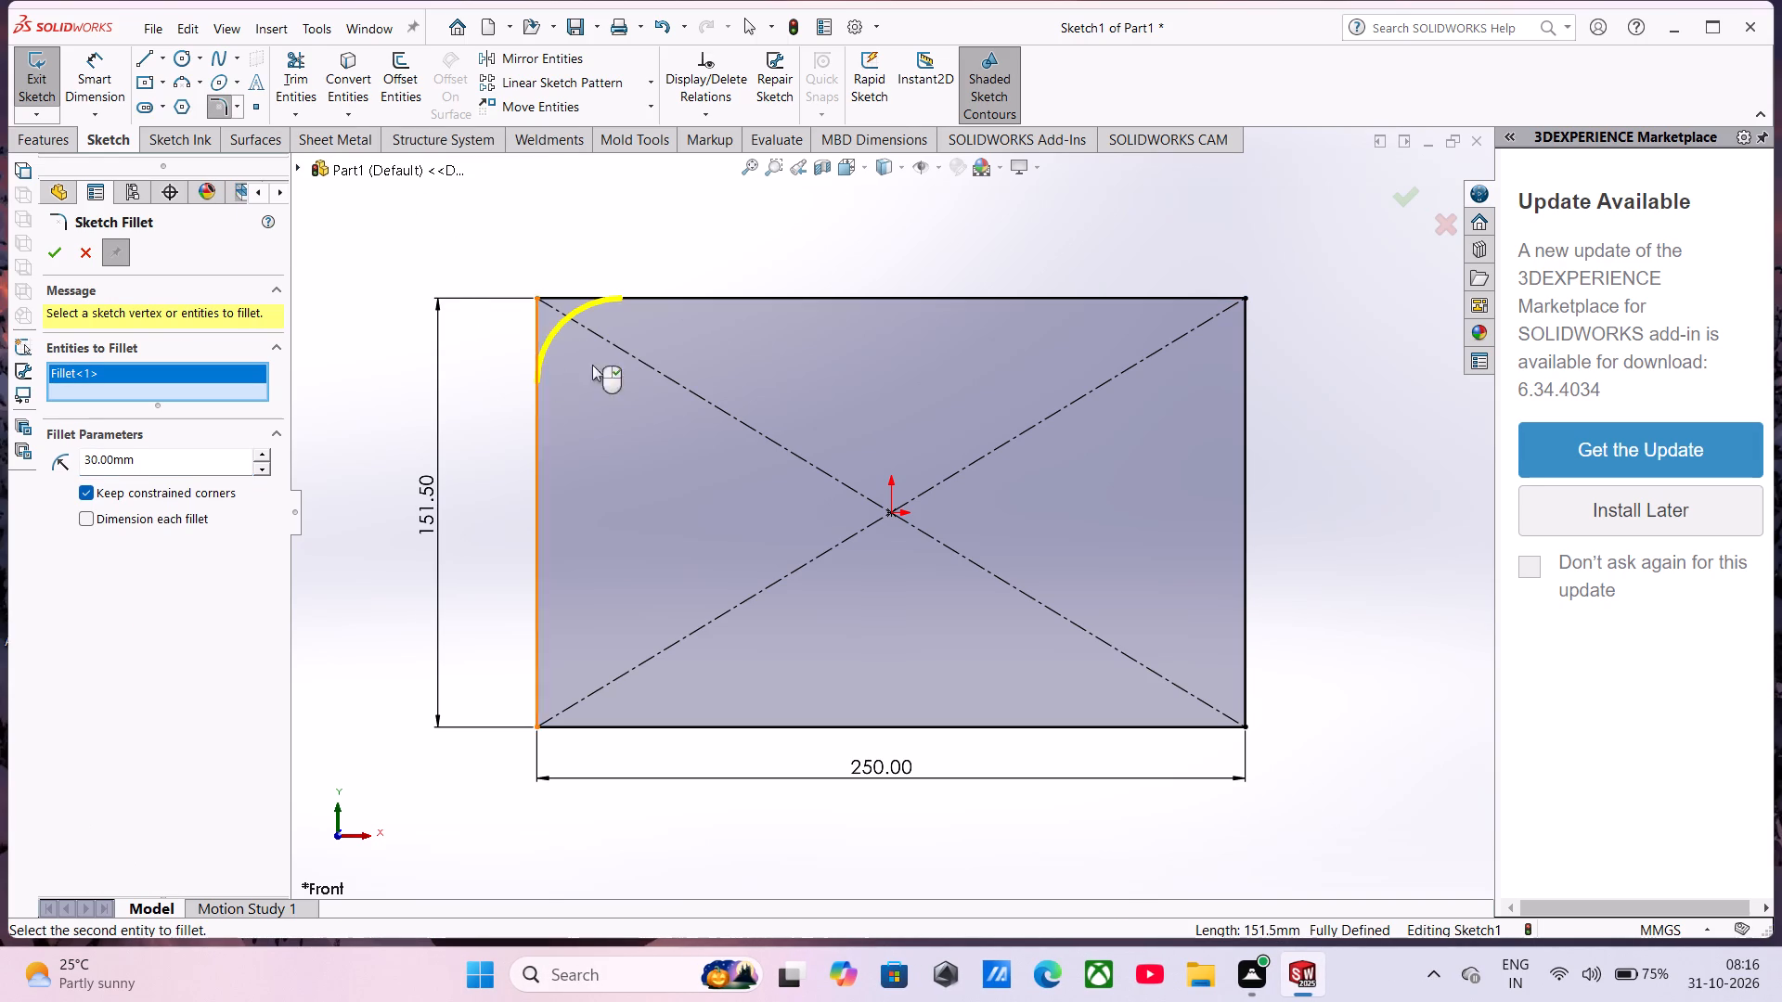
click(1167, 302)
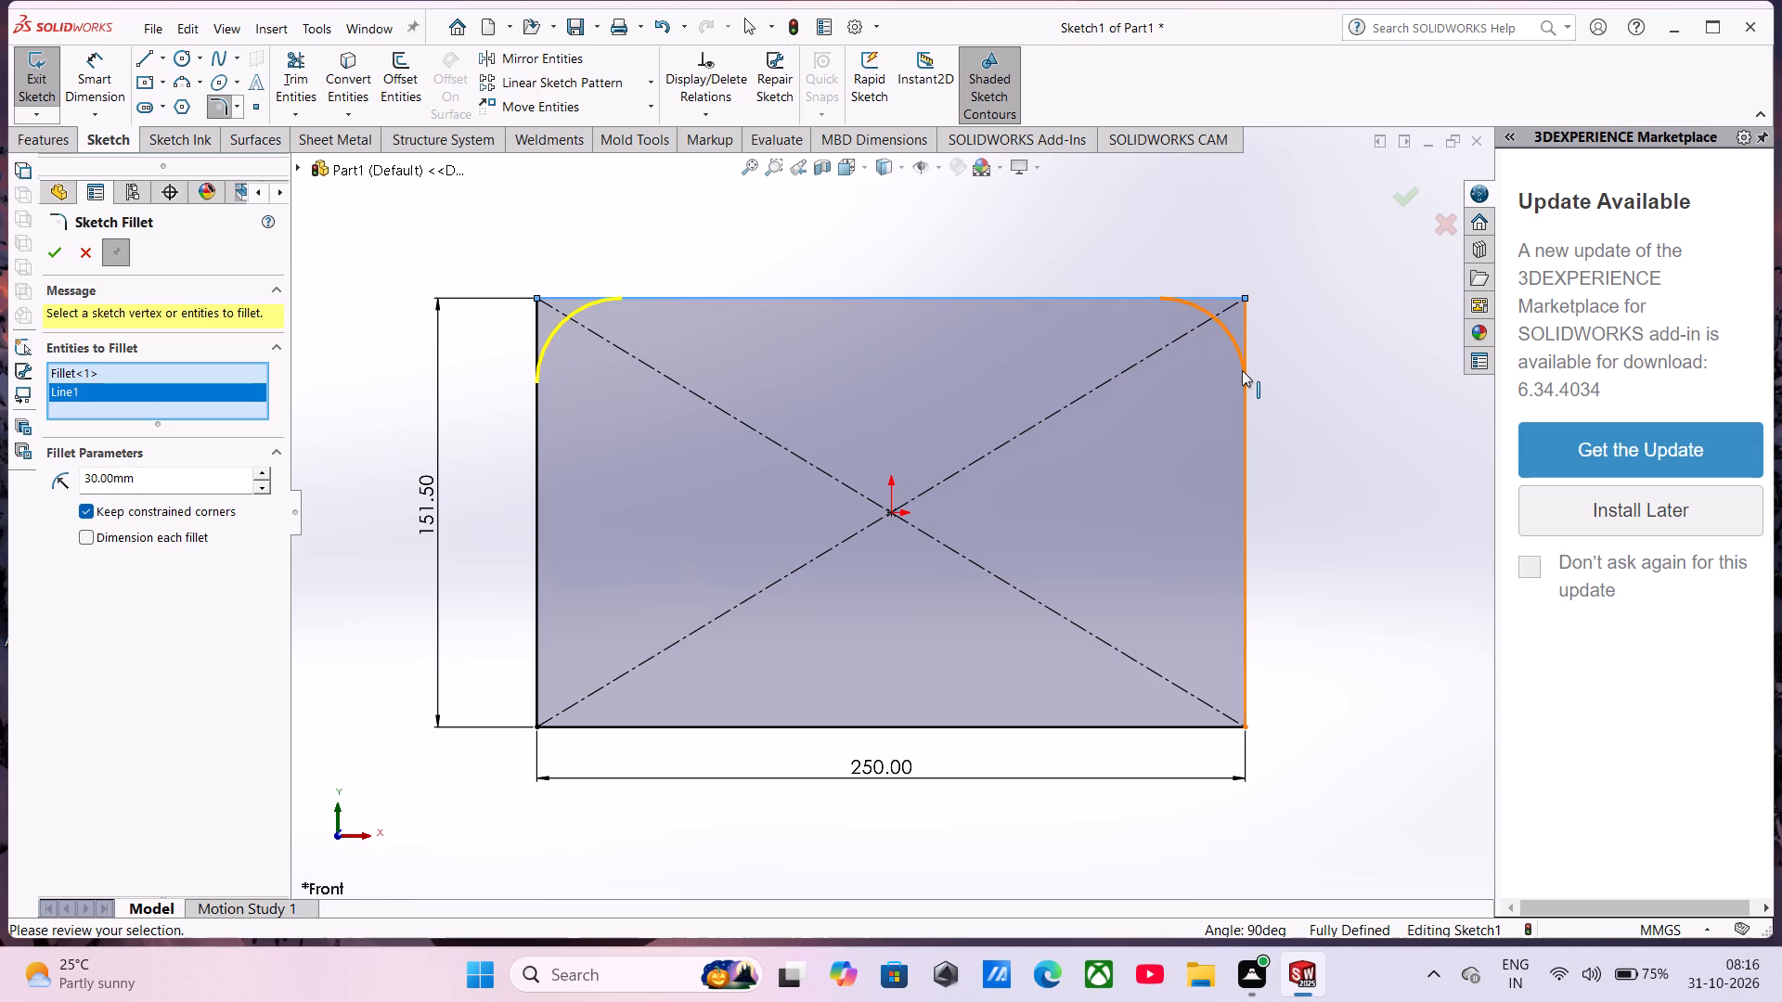
click(1242, 370)
click(52, 253)
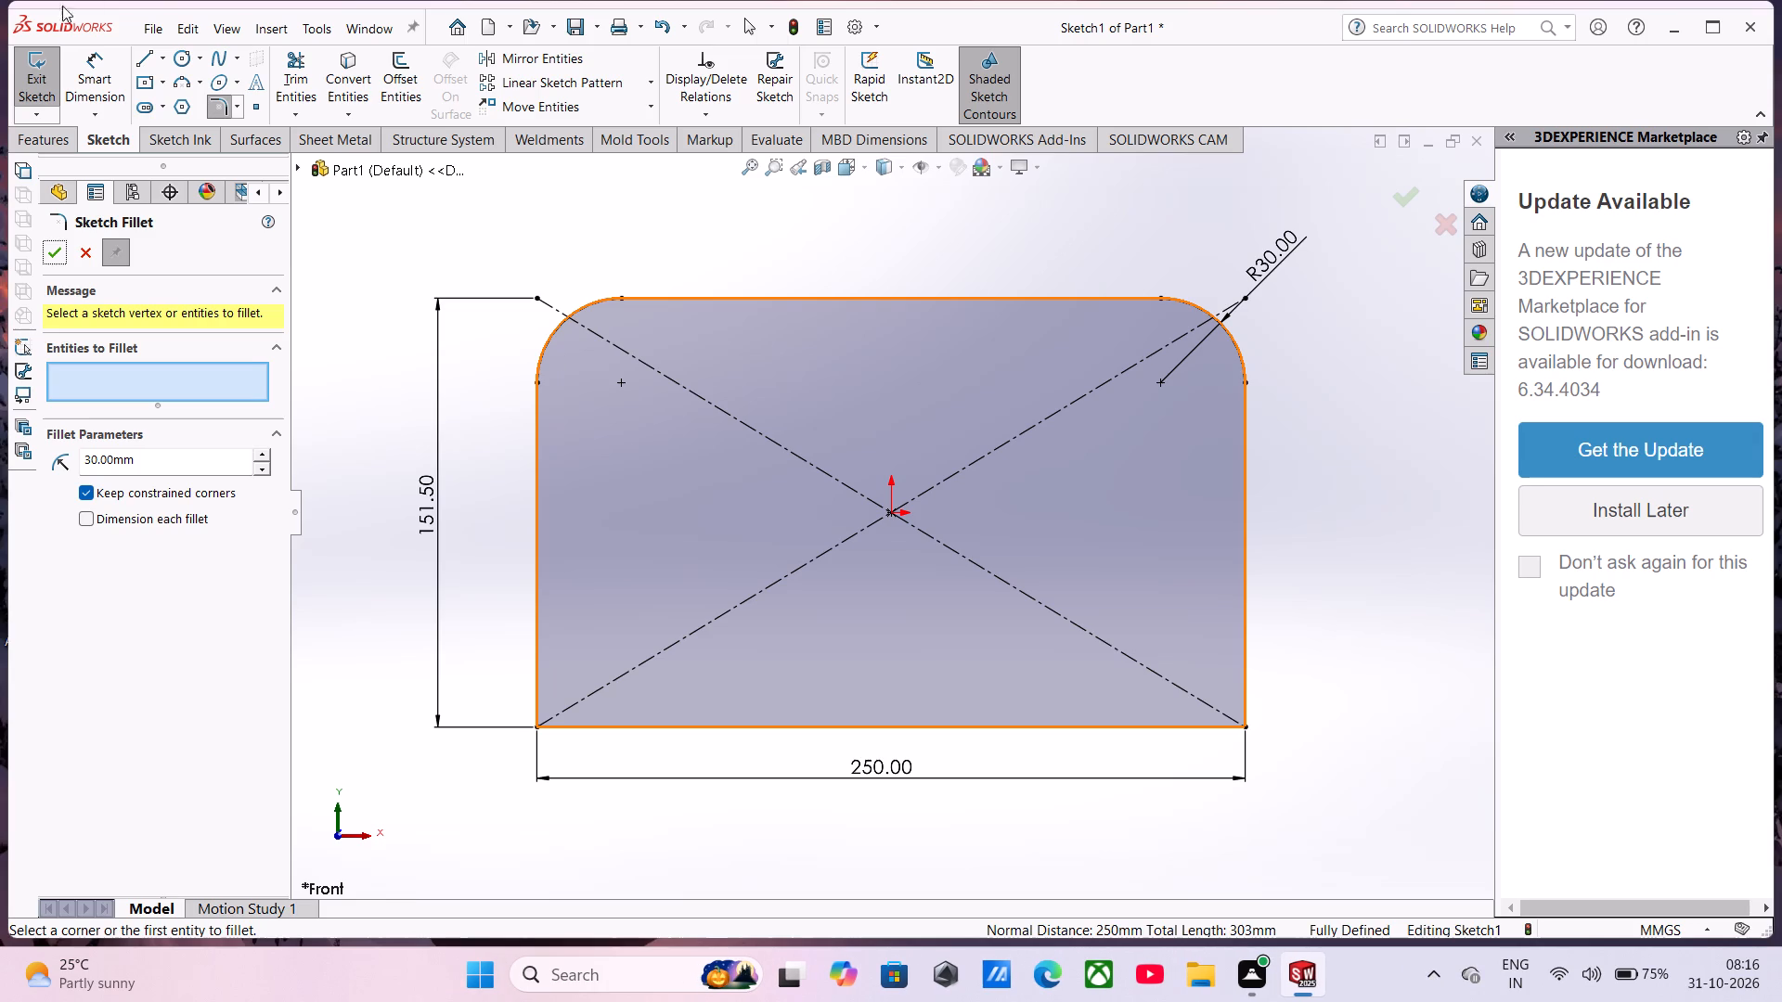
click(51, 270)
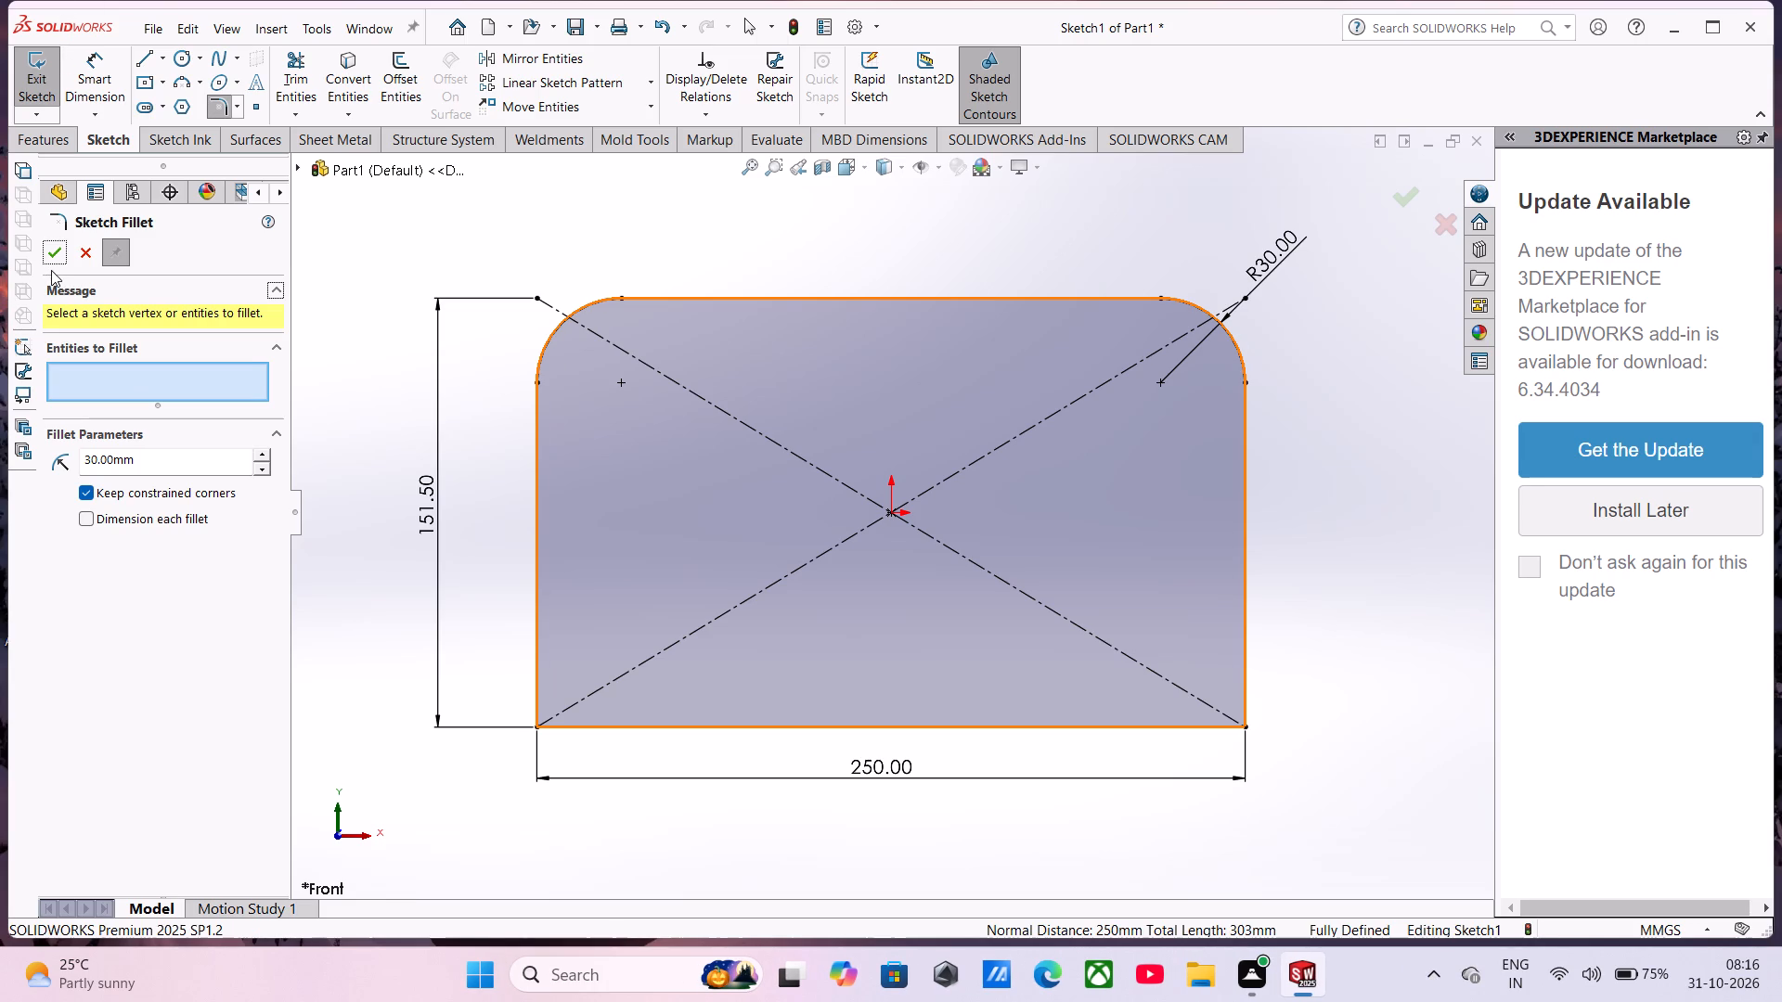
click(53, 263)
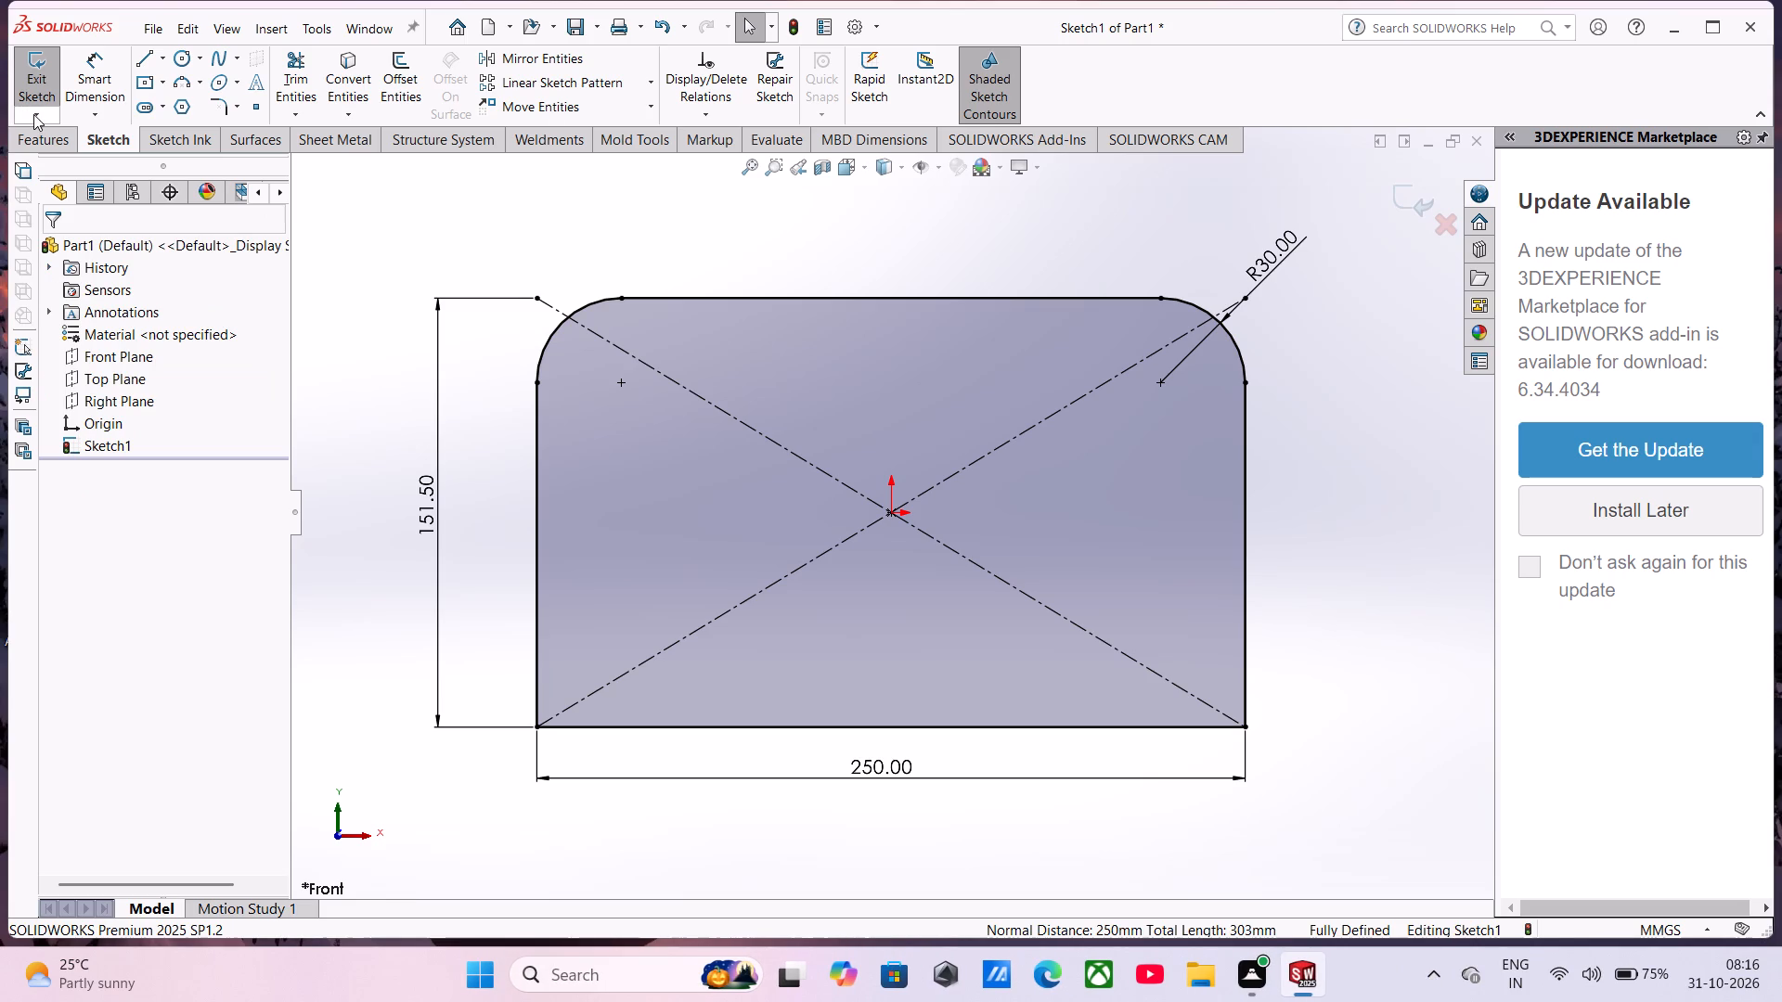
Offset the whole filleted profile 1.5 mm inward with the direction reversed.
click(390, 83)
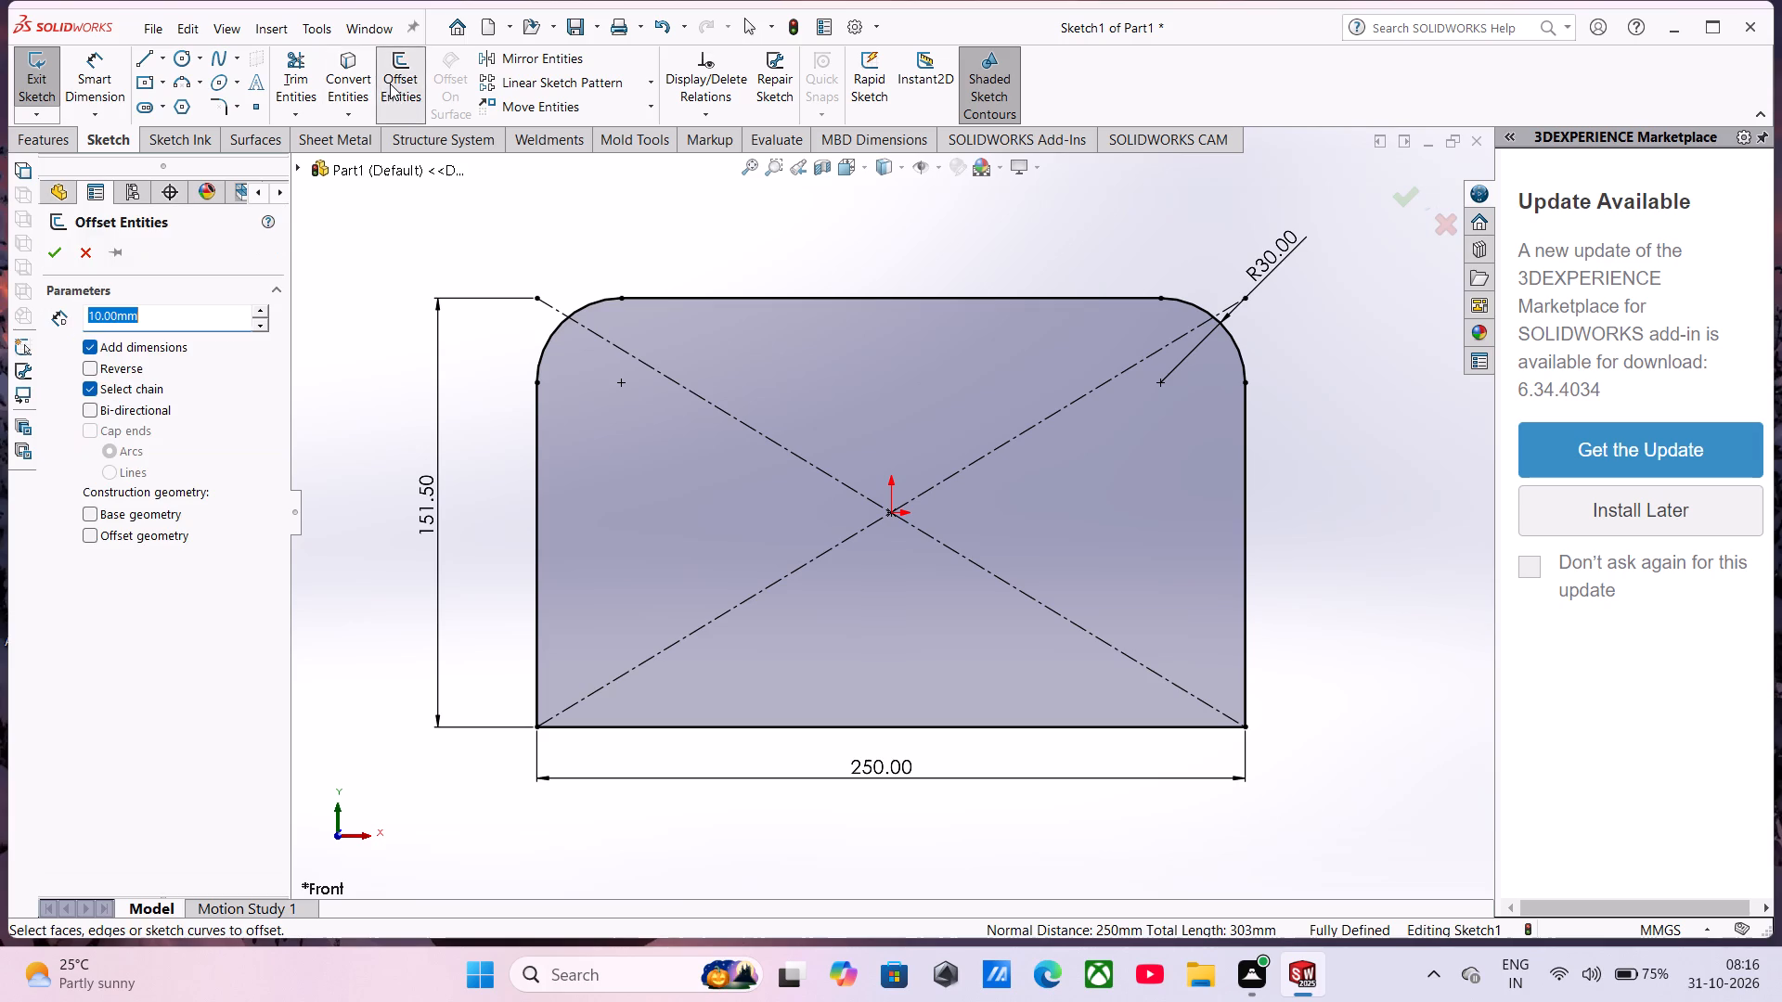
click(562, 330)
click(559, 326)
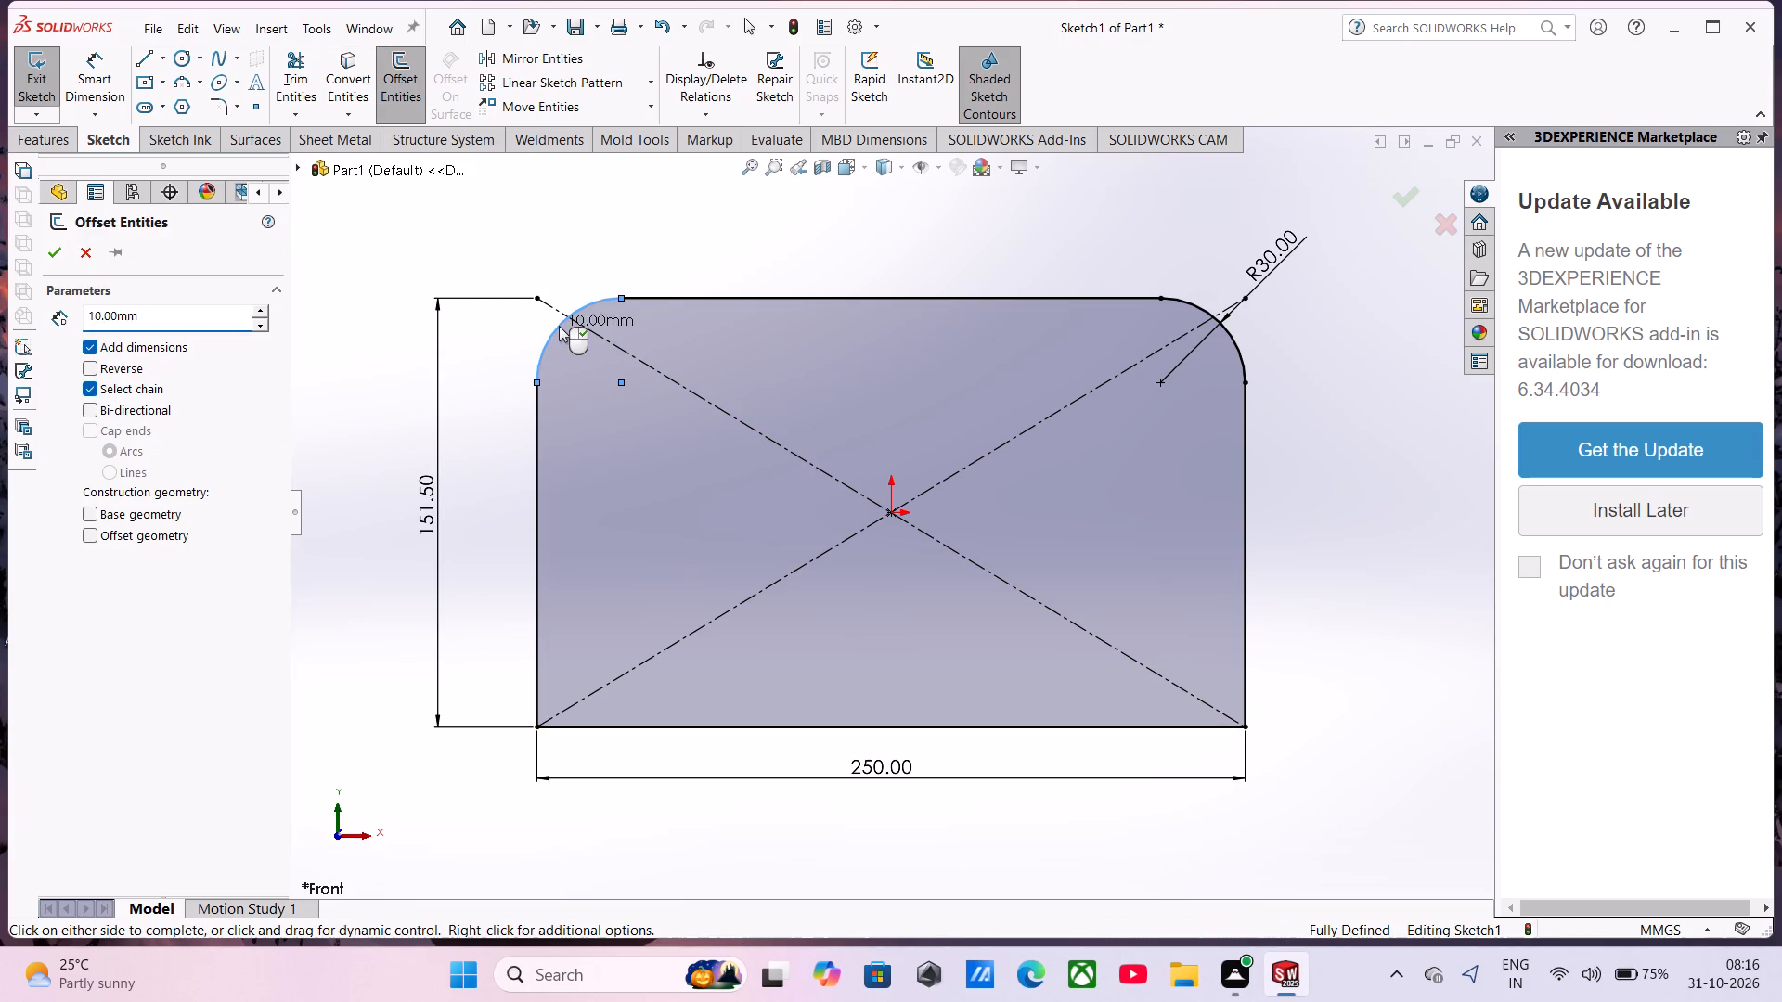
click(86, 362)
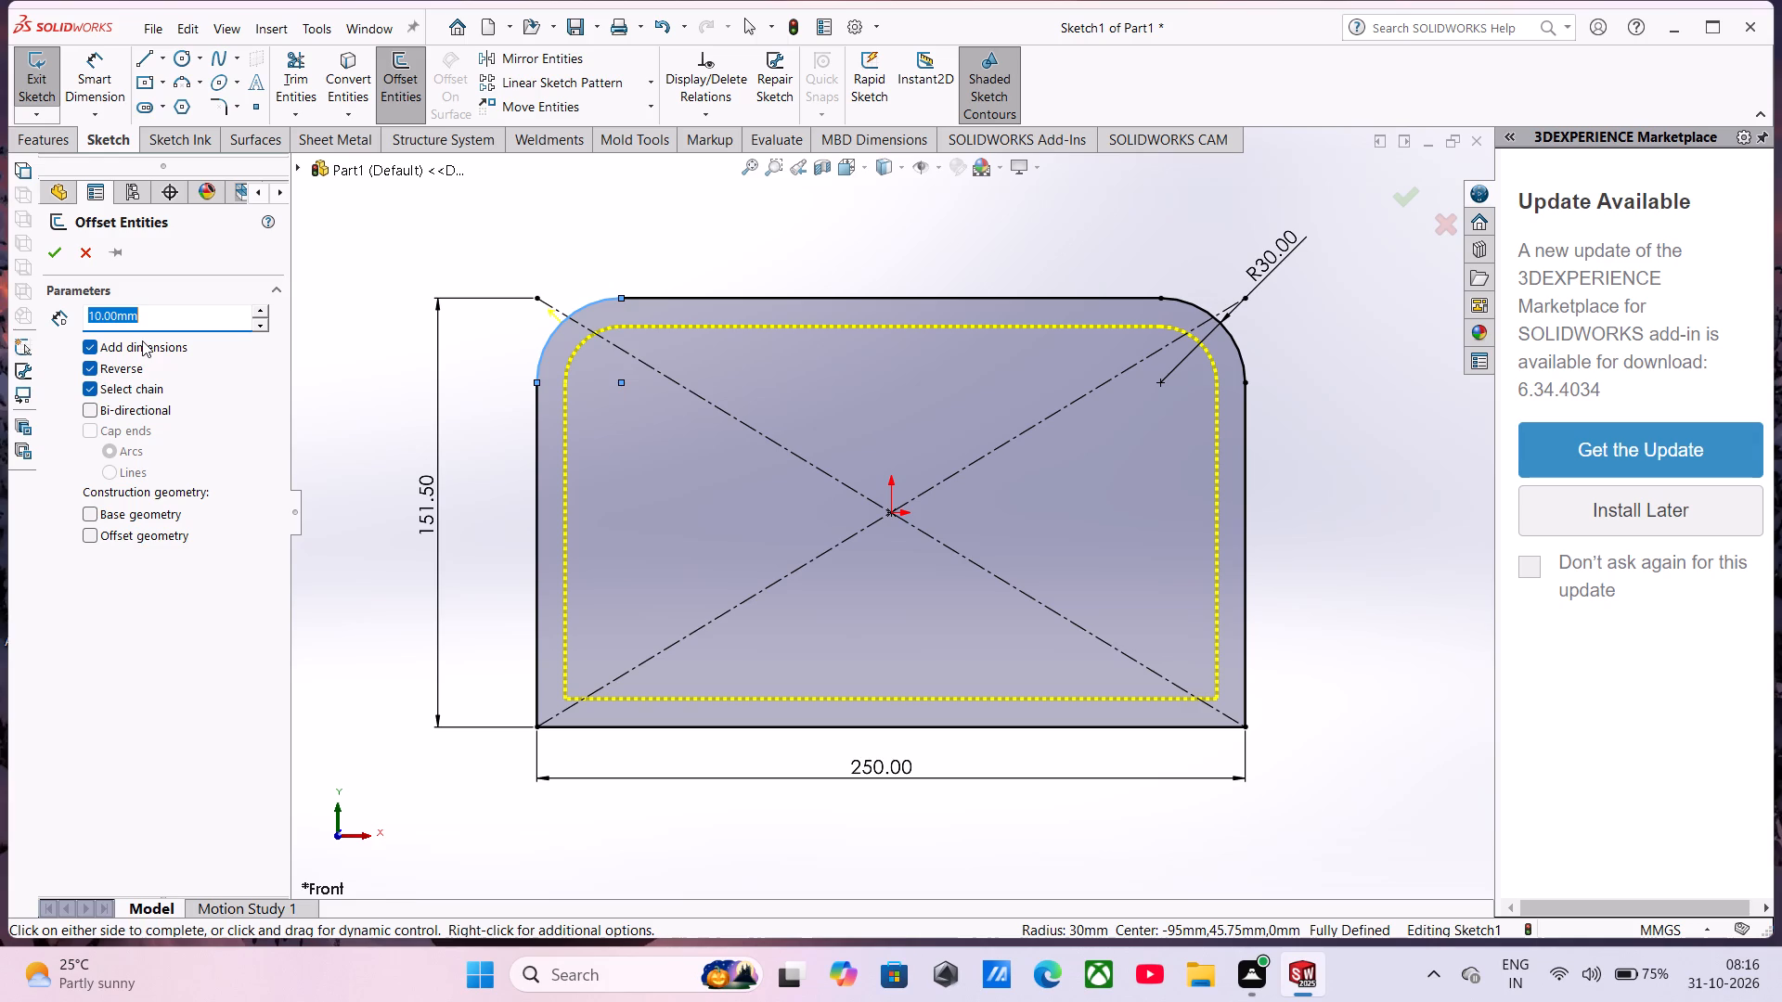
text(1.5)
key(Return)
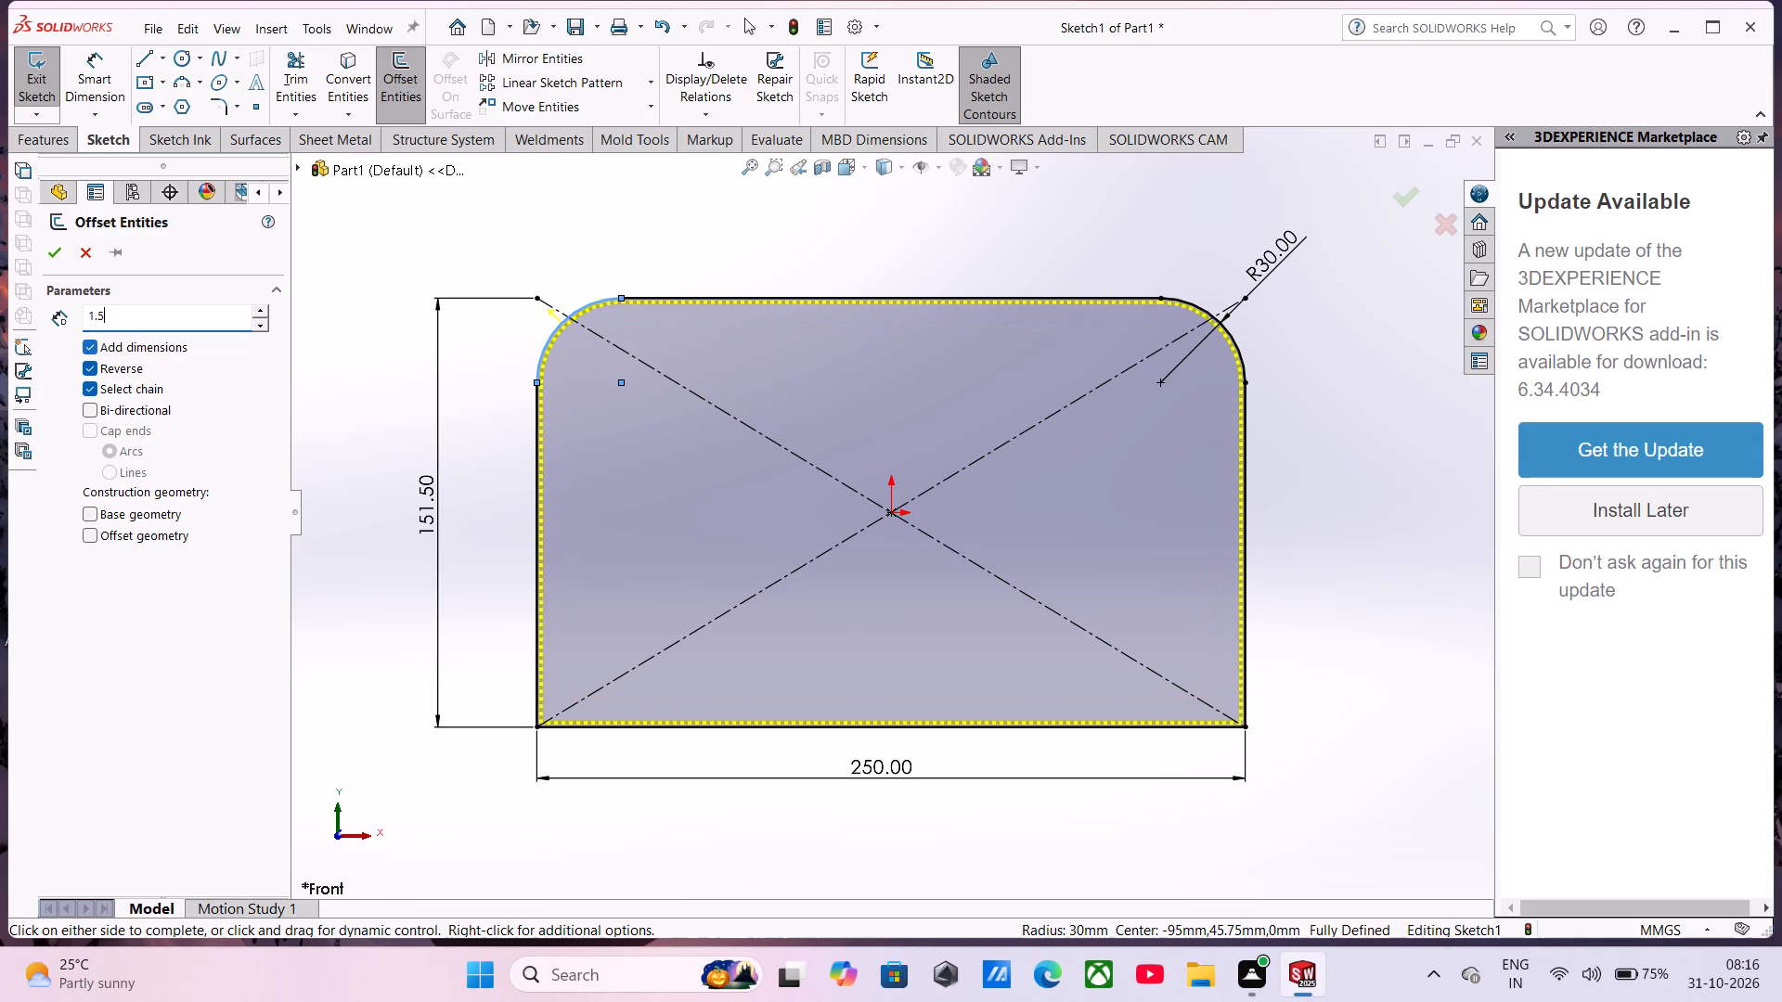
scroll(755, 553, up, 1)
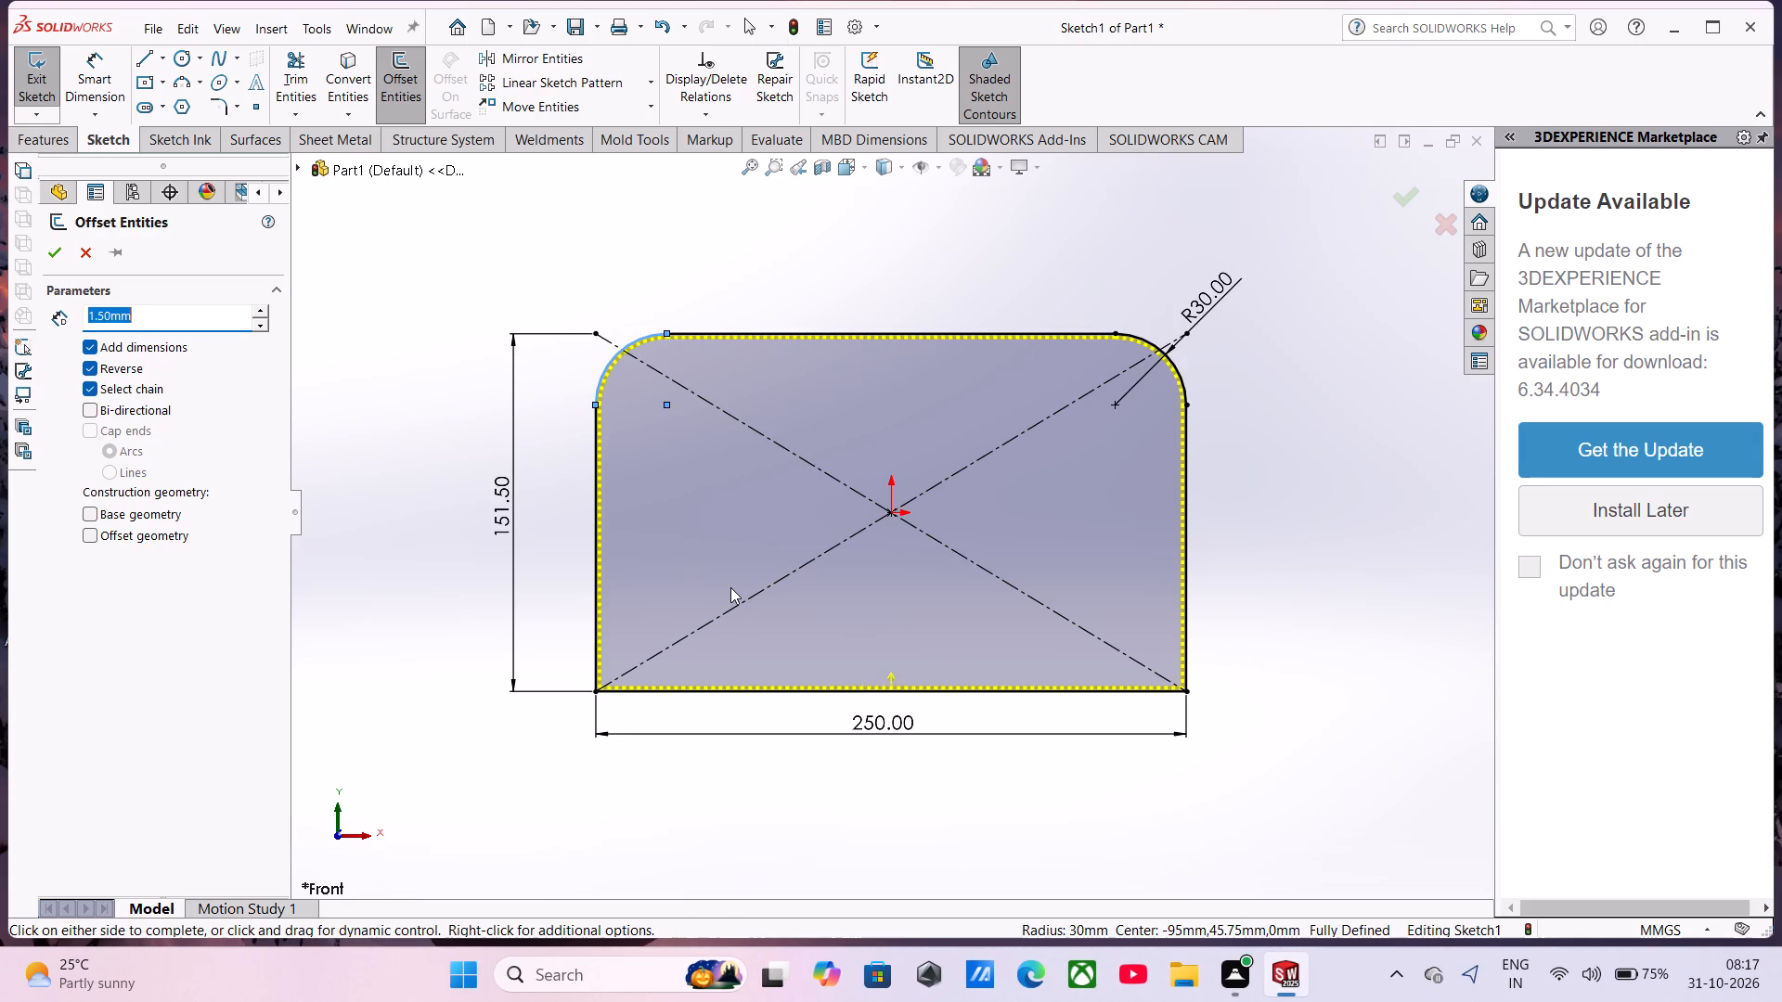
scroll(730, 587, up, 1)
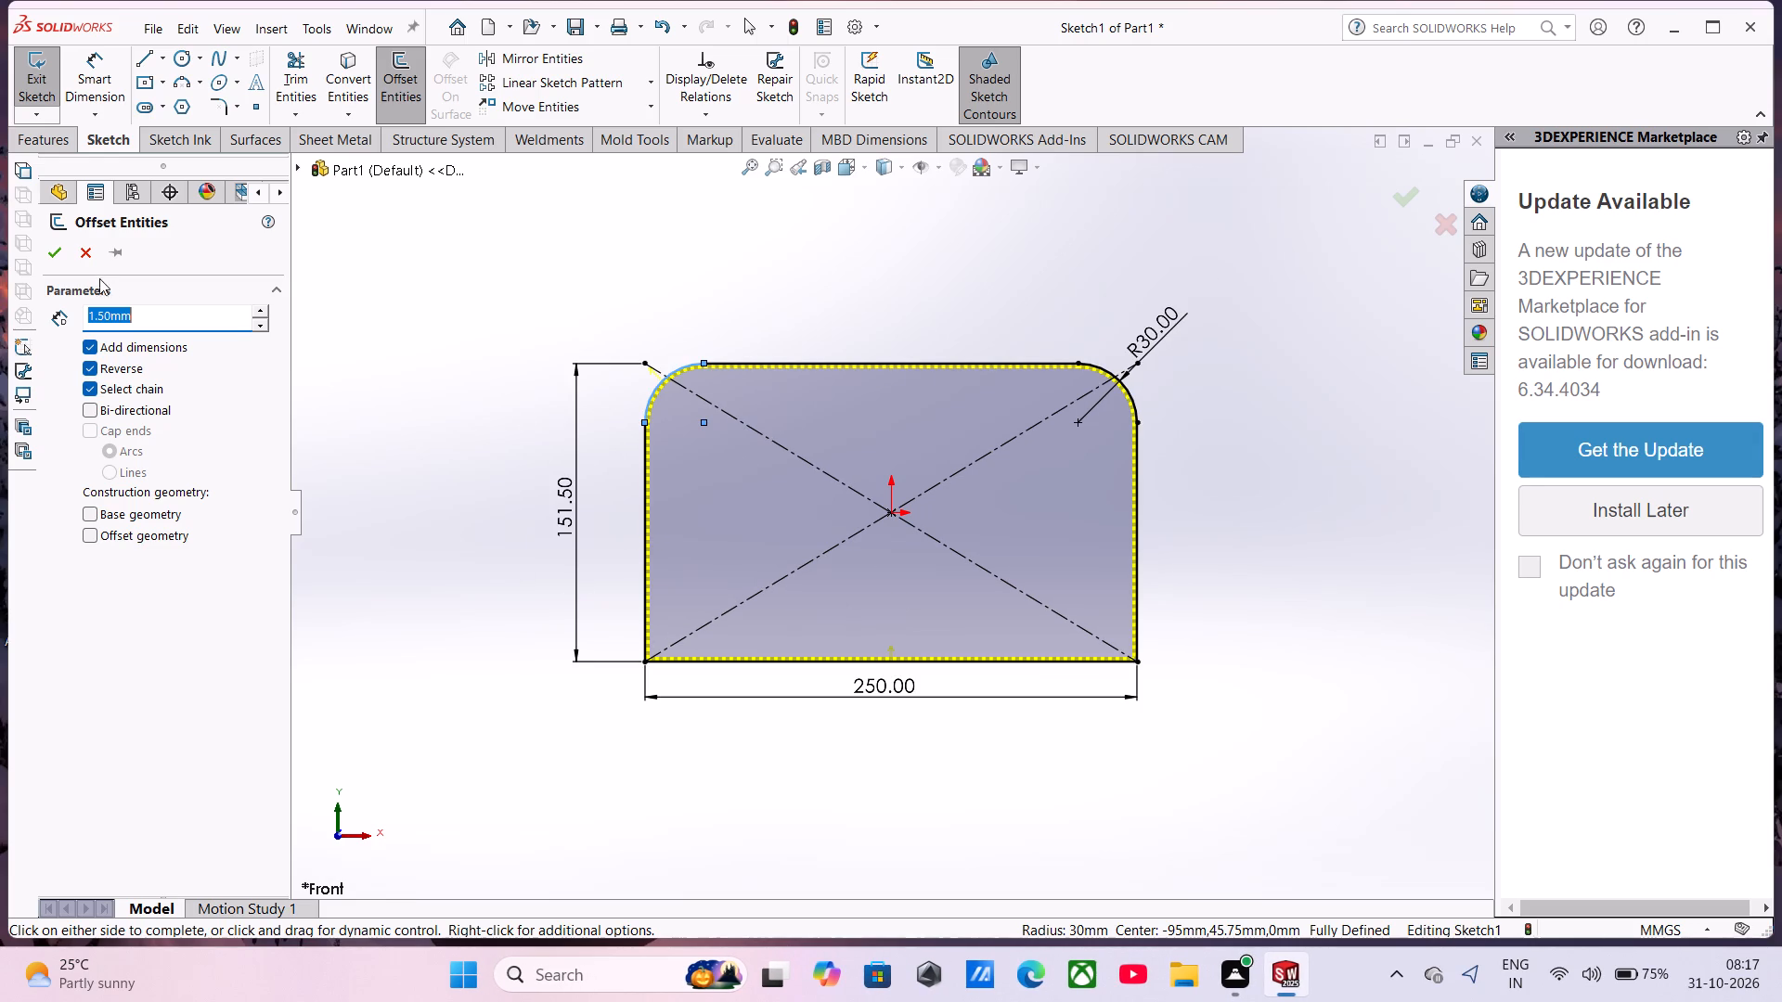
click(51, 241)
Create a sheet metal base flange from the double-walled profile with a thickness of 153 mm.
click(52, 140)
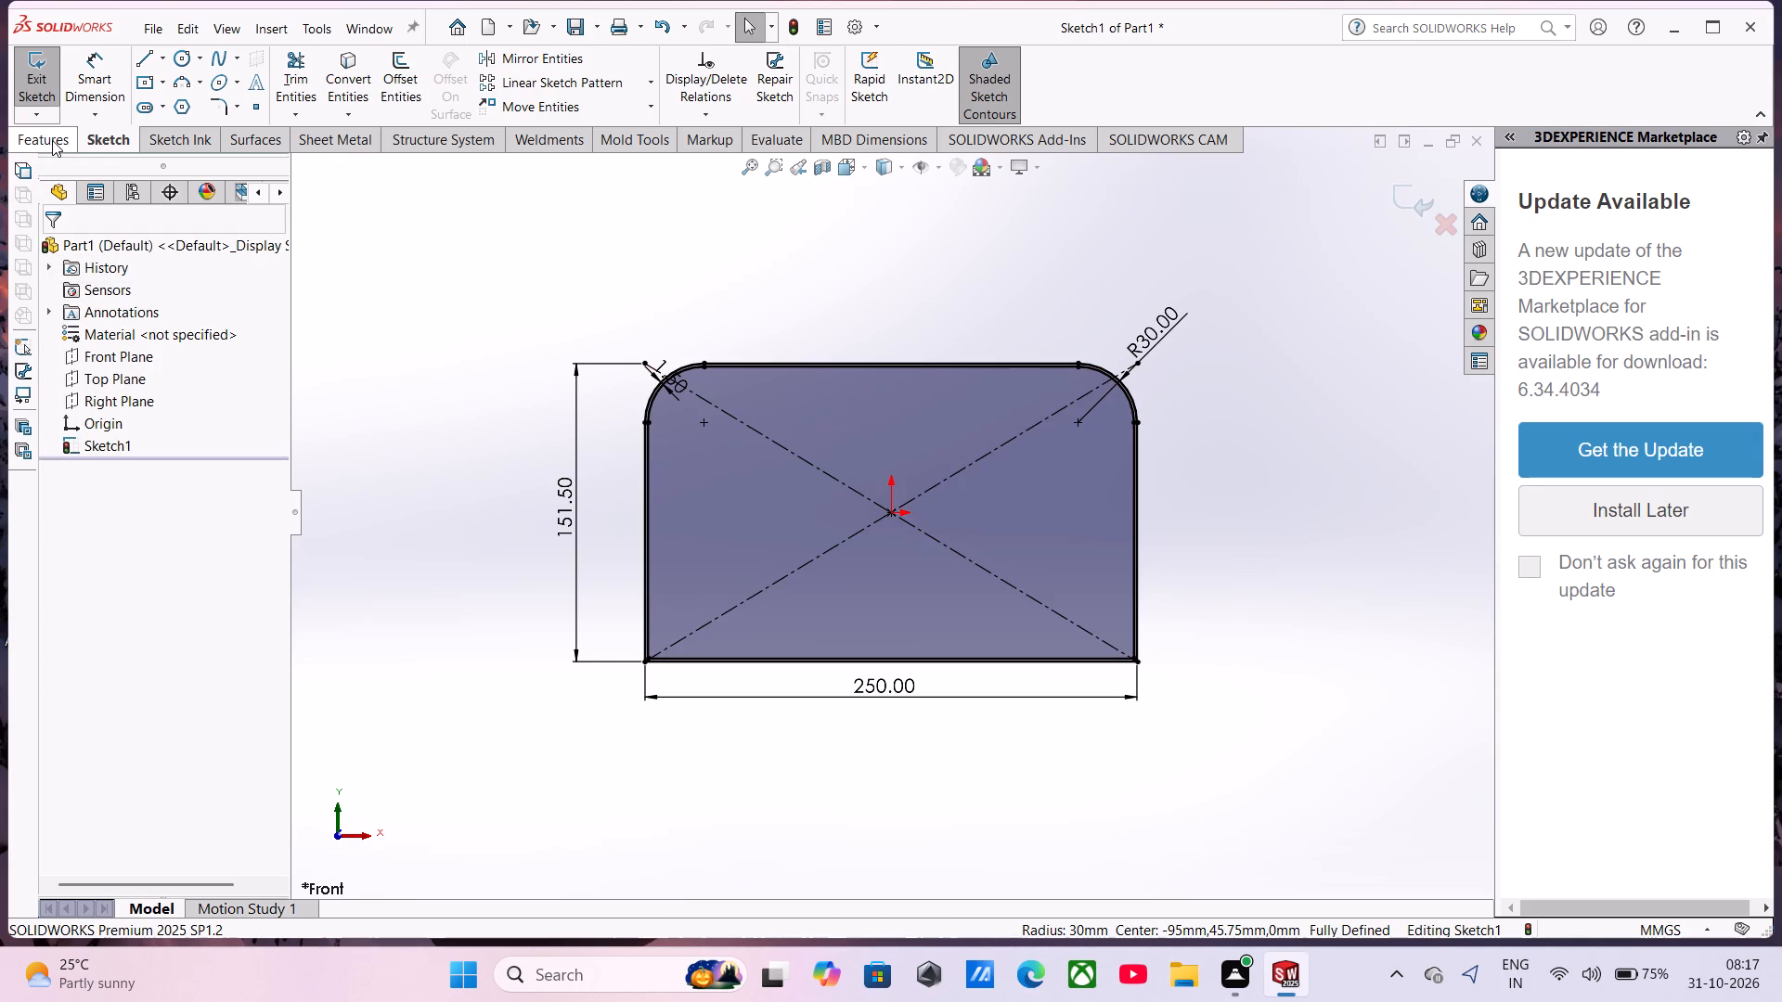
click(310, 137)
click(59, 71)
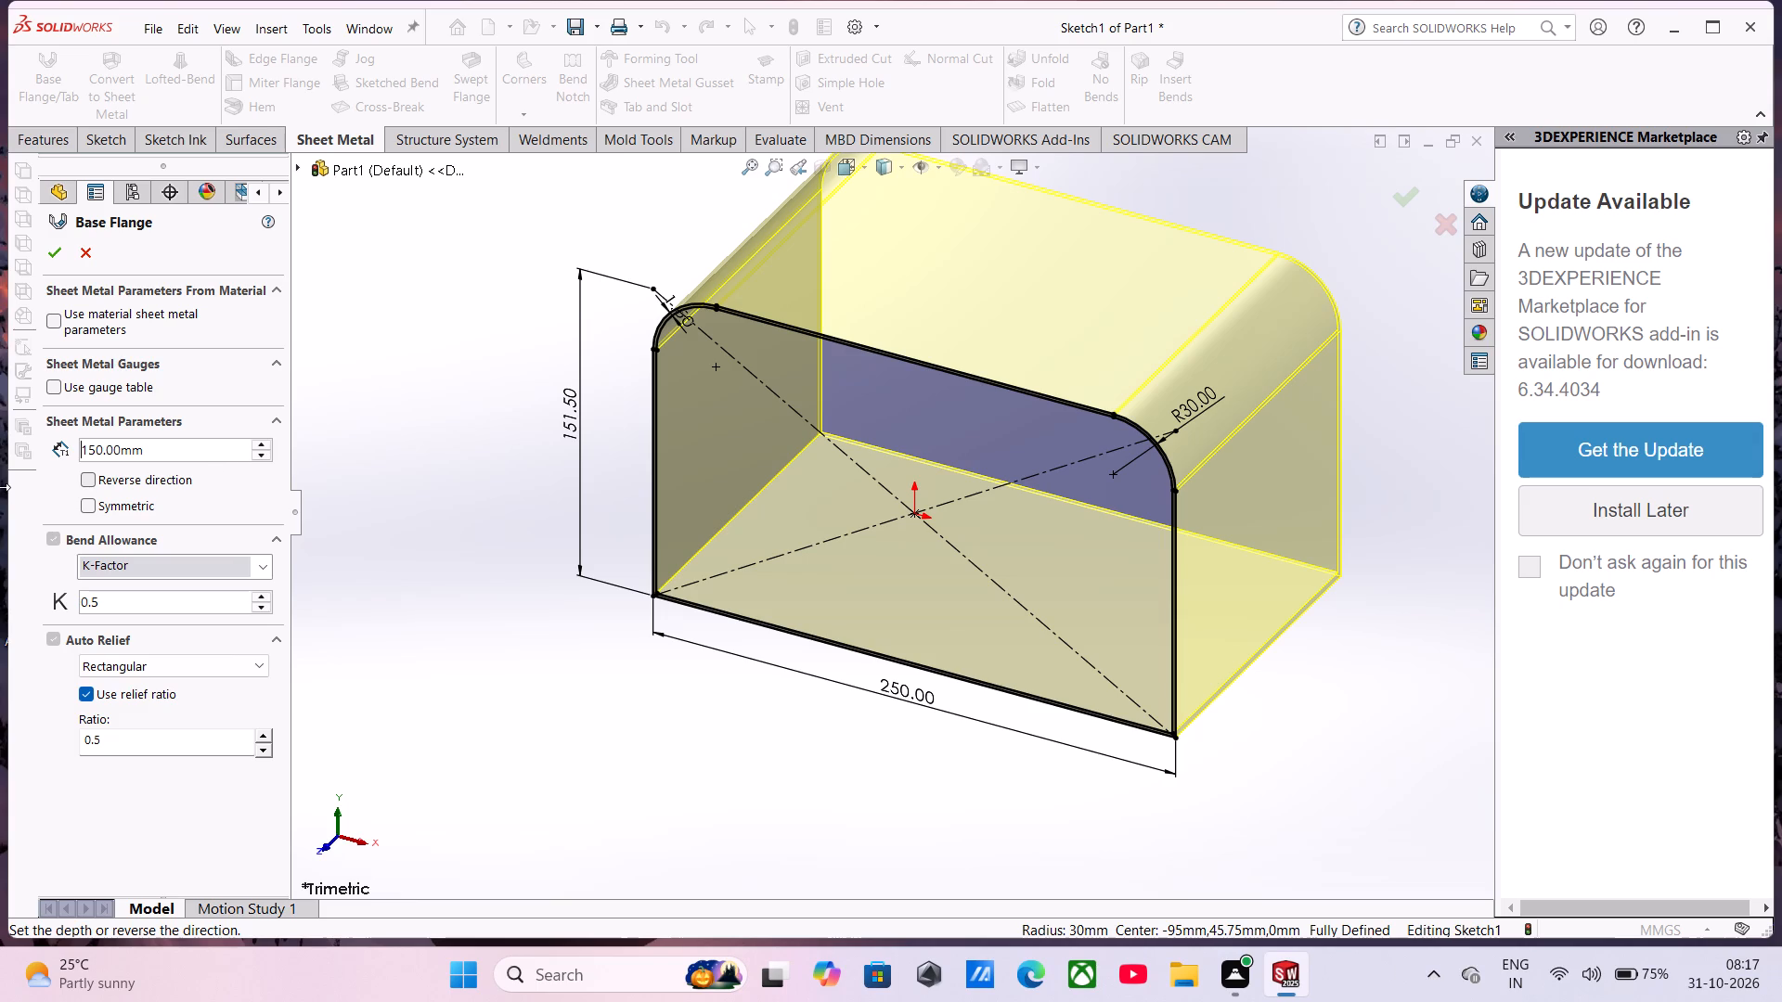
drag(174, 455, 0, 482)
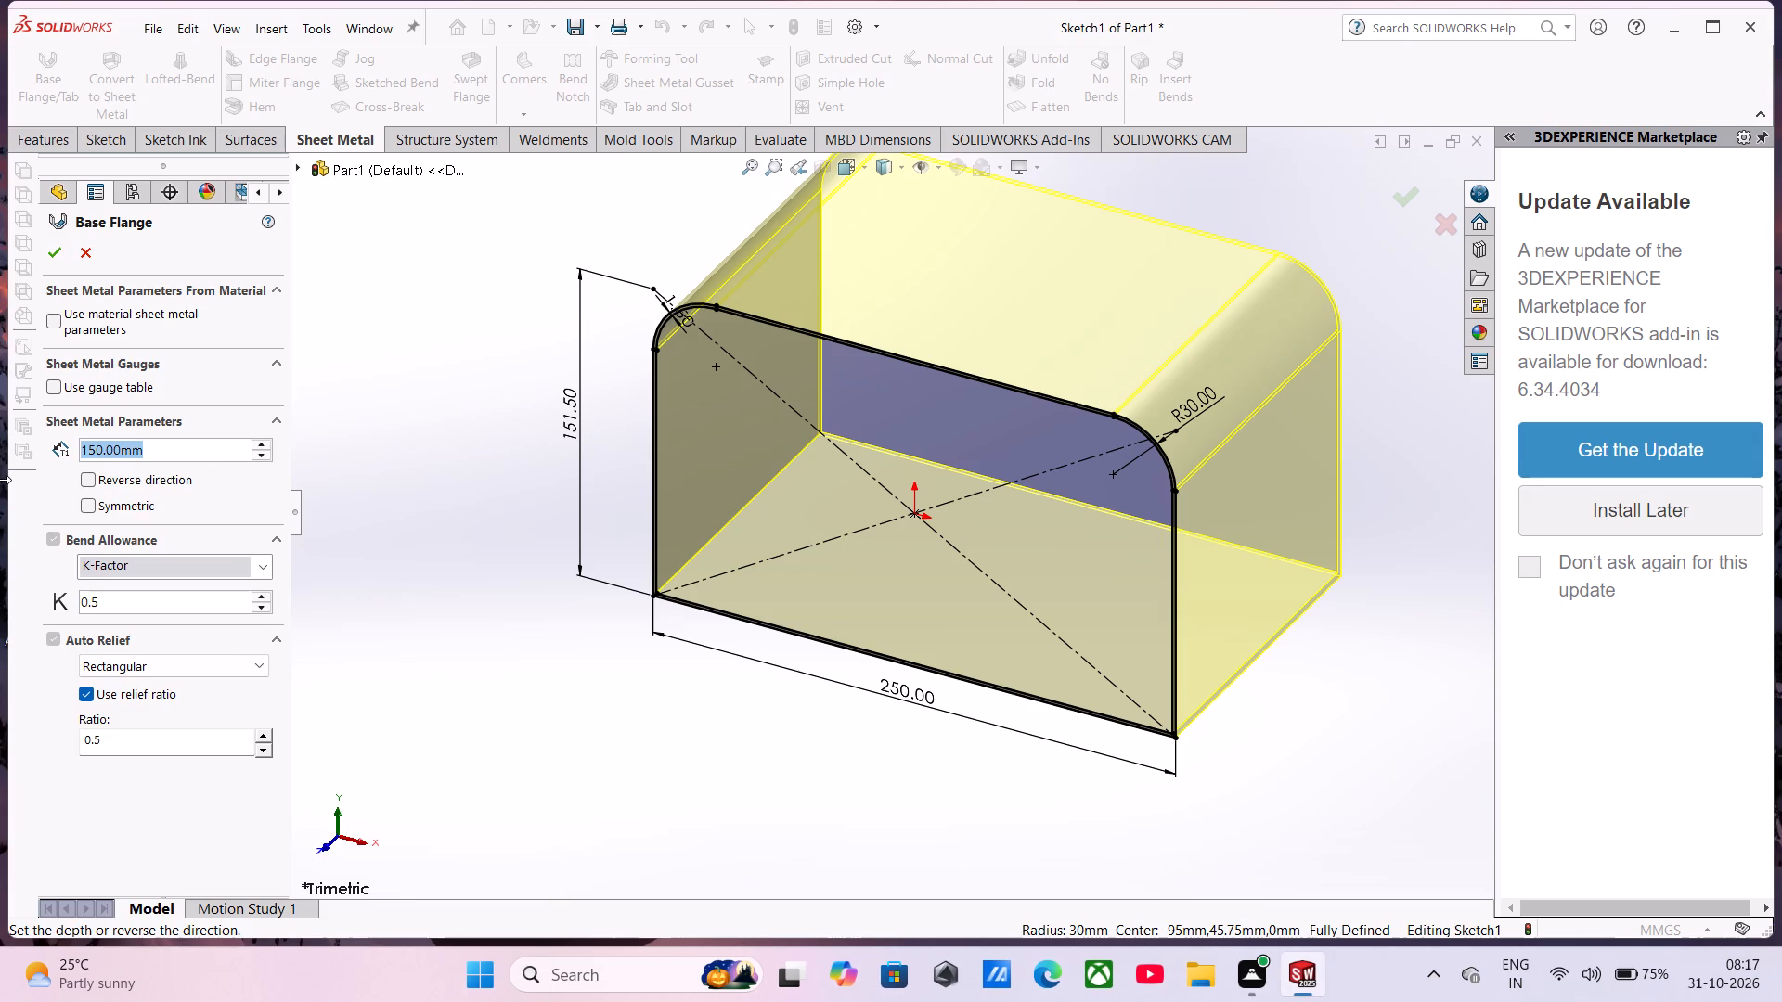
text(153)
key(Return)
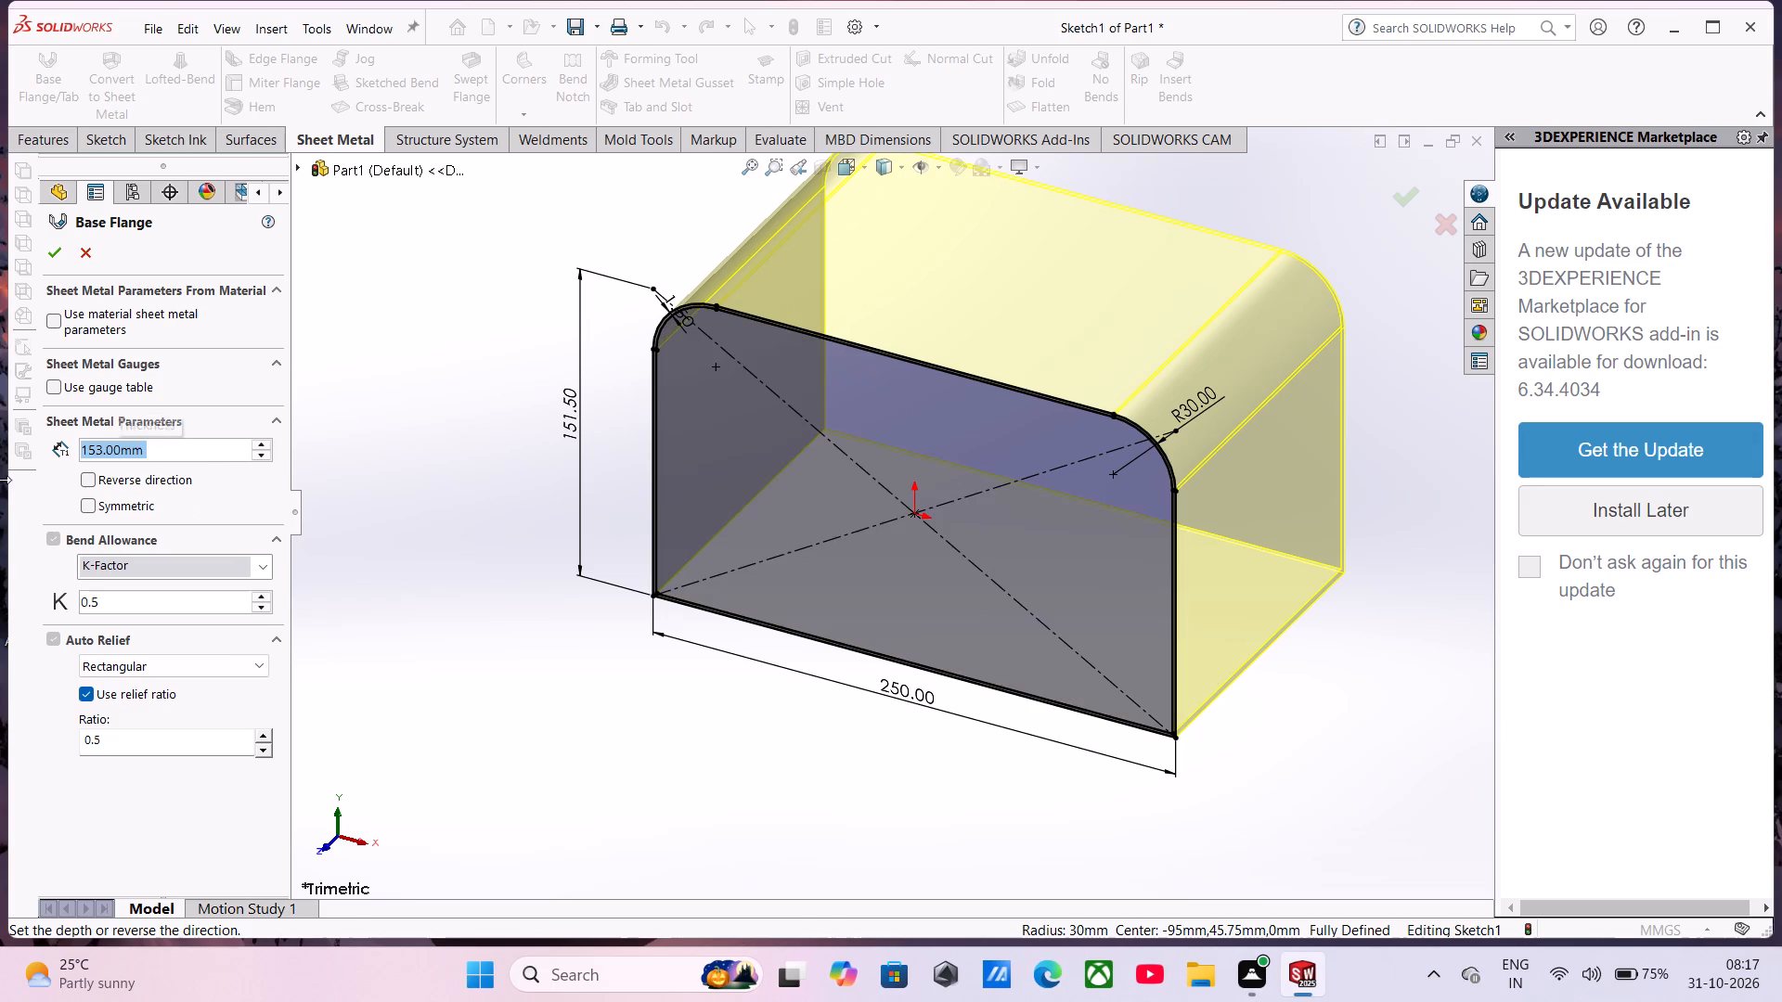
click(55, 244)
Examine the hollow base flange body from the front and the side.
scroll(1154, 457, up, 1)
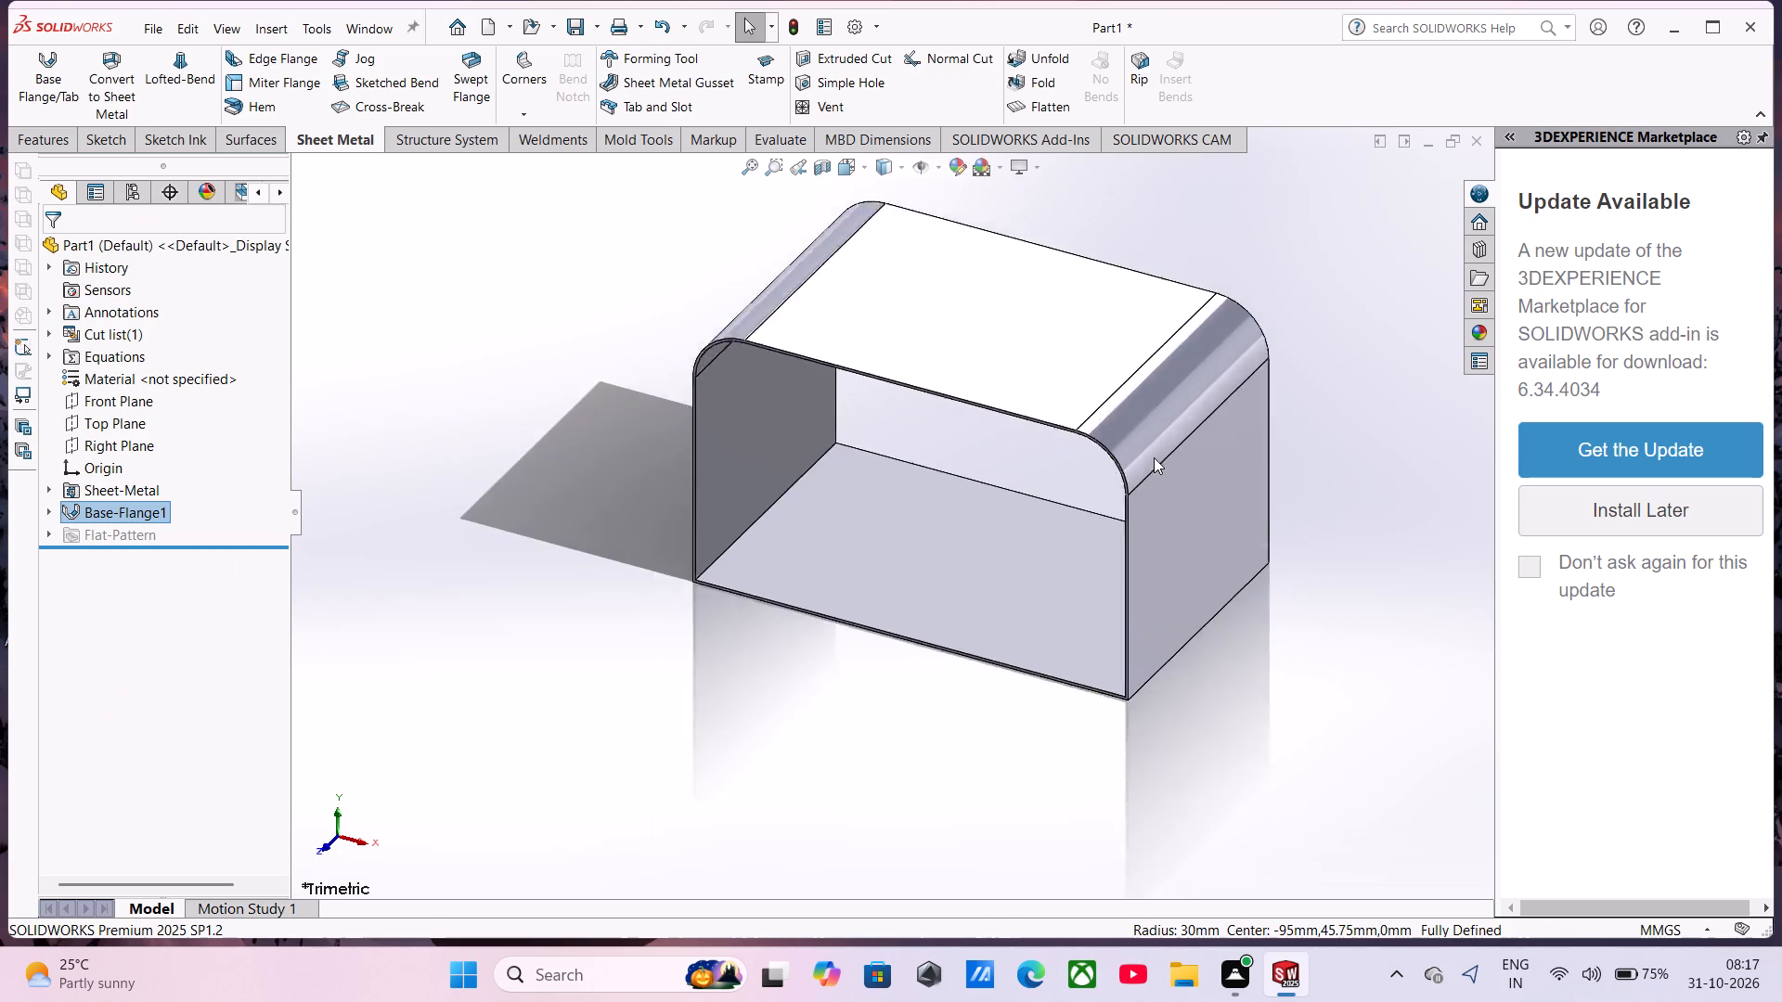
scroll(1154, 457, up, 3)
middle_drag(1154, 457, 1223, 429)
scroll(1168, 418, up, 1)
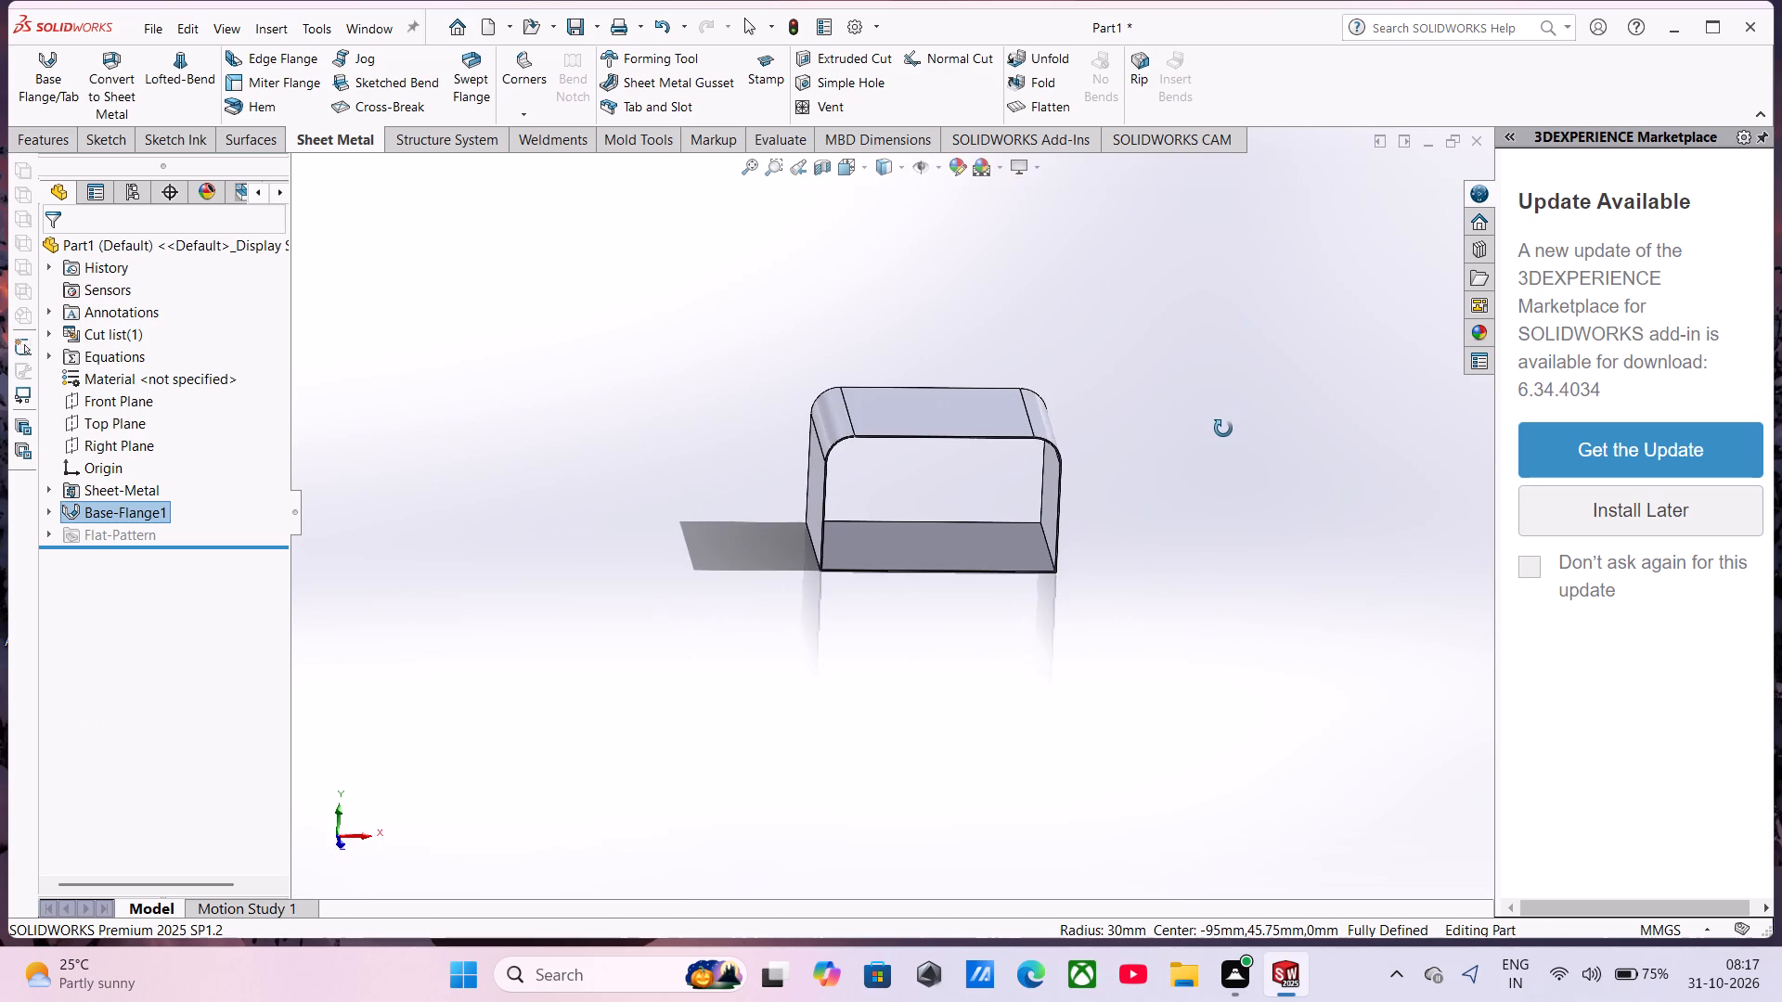
middle_drag(1223, 429, 1221, 429)
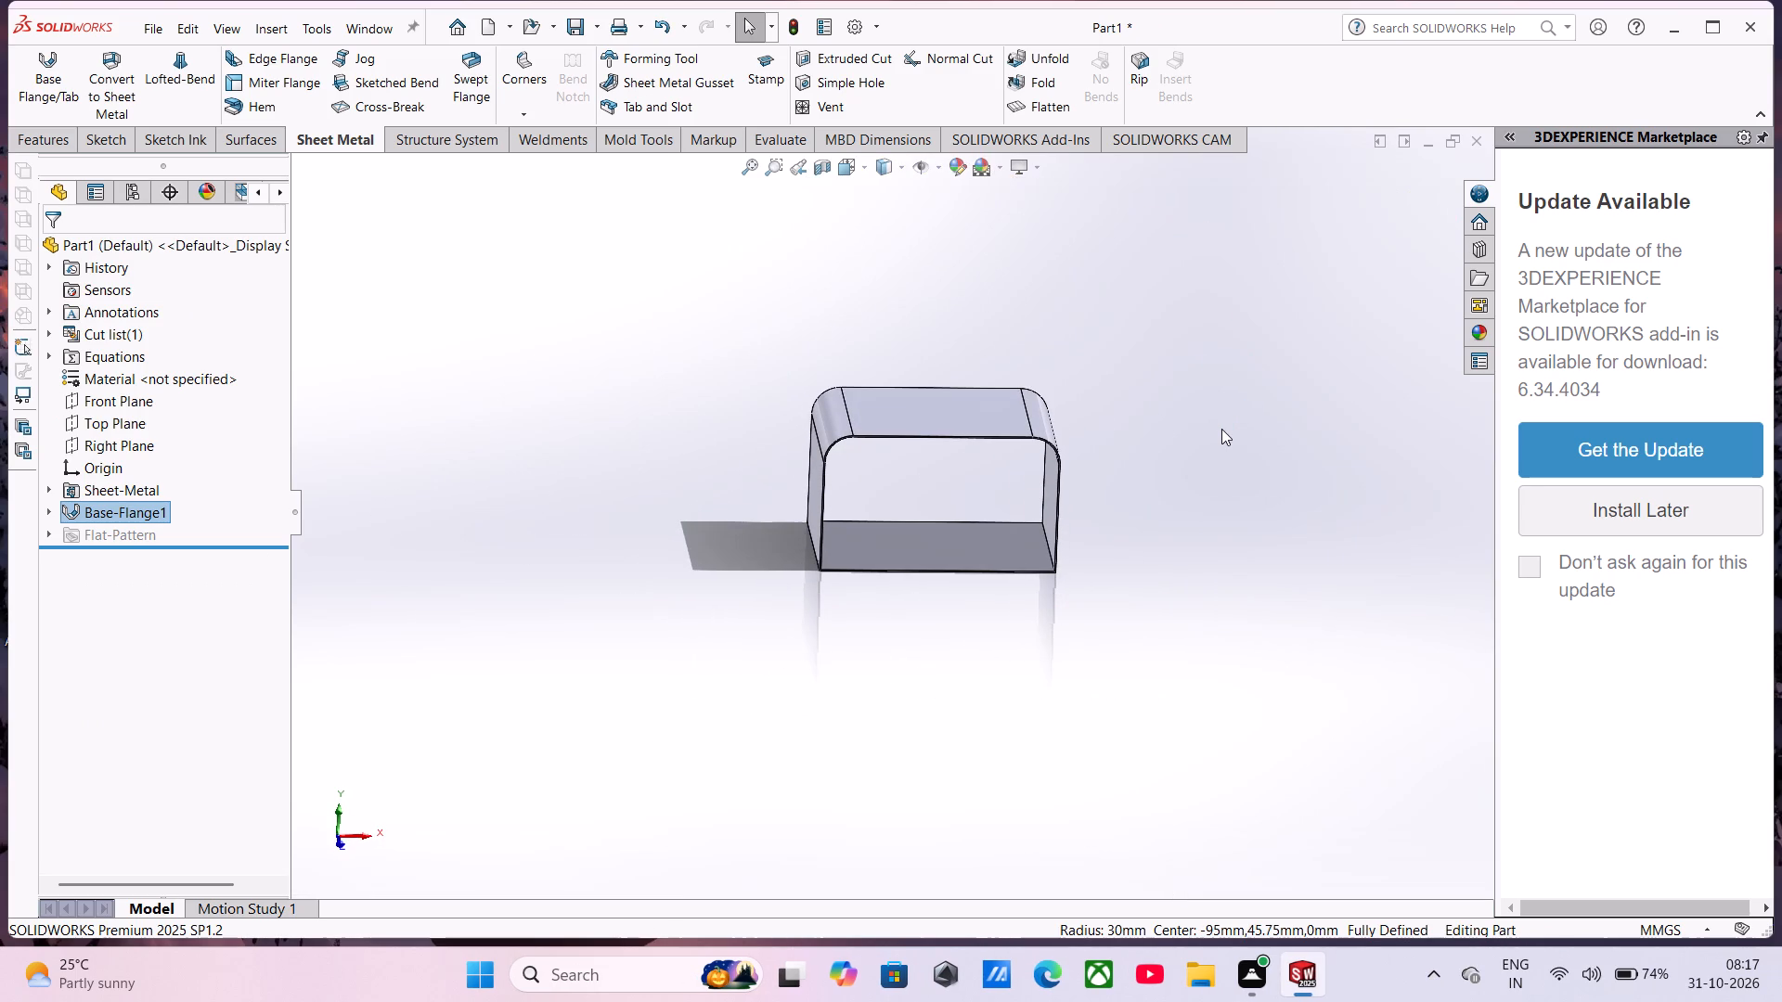
scroll(1061, 460, up, 1)
middle_drag(1061, 460, 1060, 456)
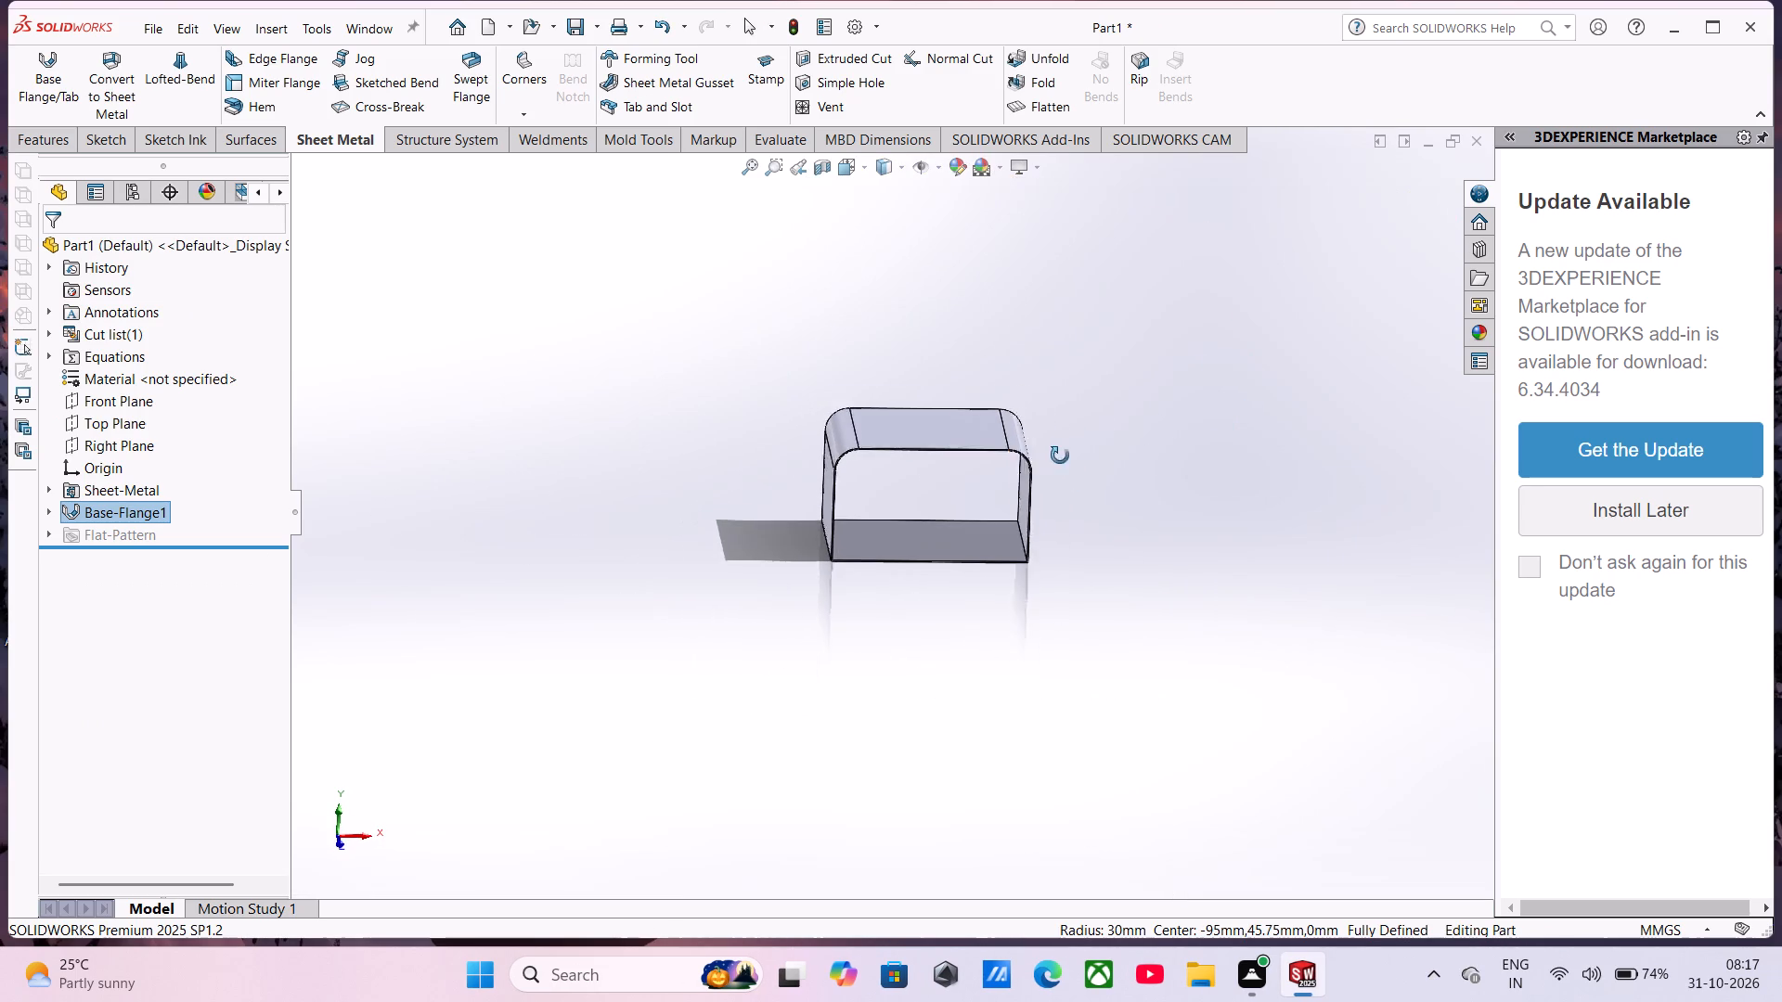
middle_drag(1060, 456, 1169, 379)
scroll(1049, 459, down, 3)
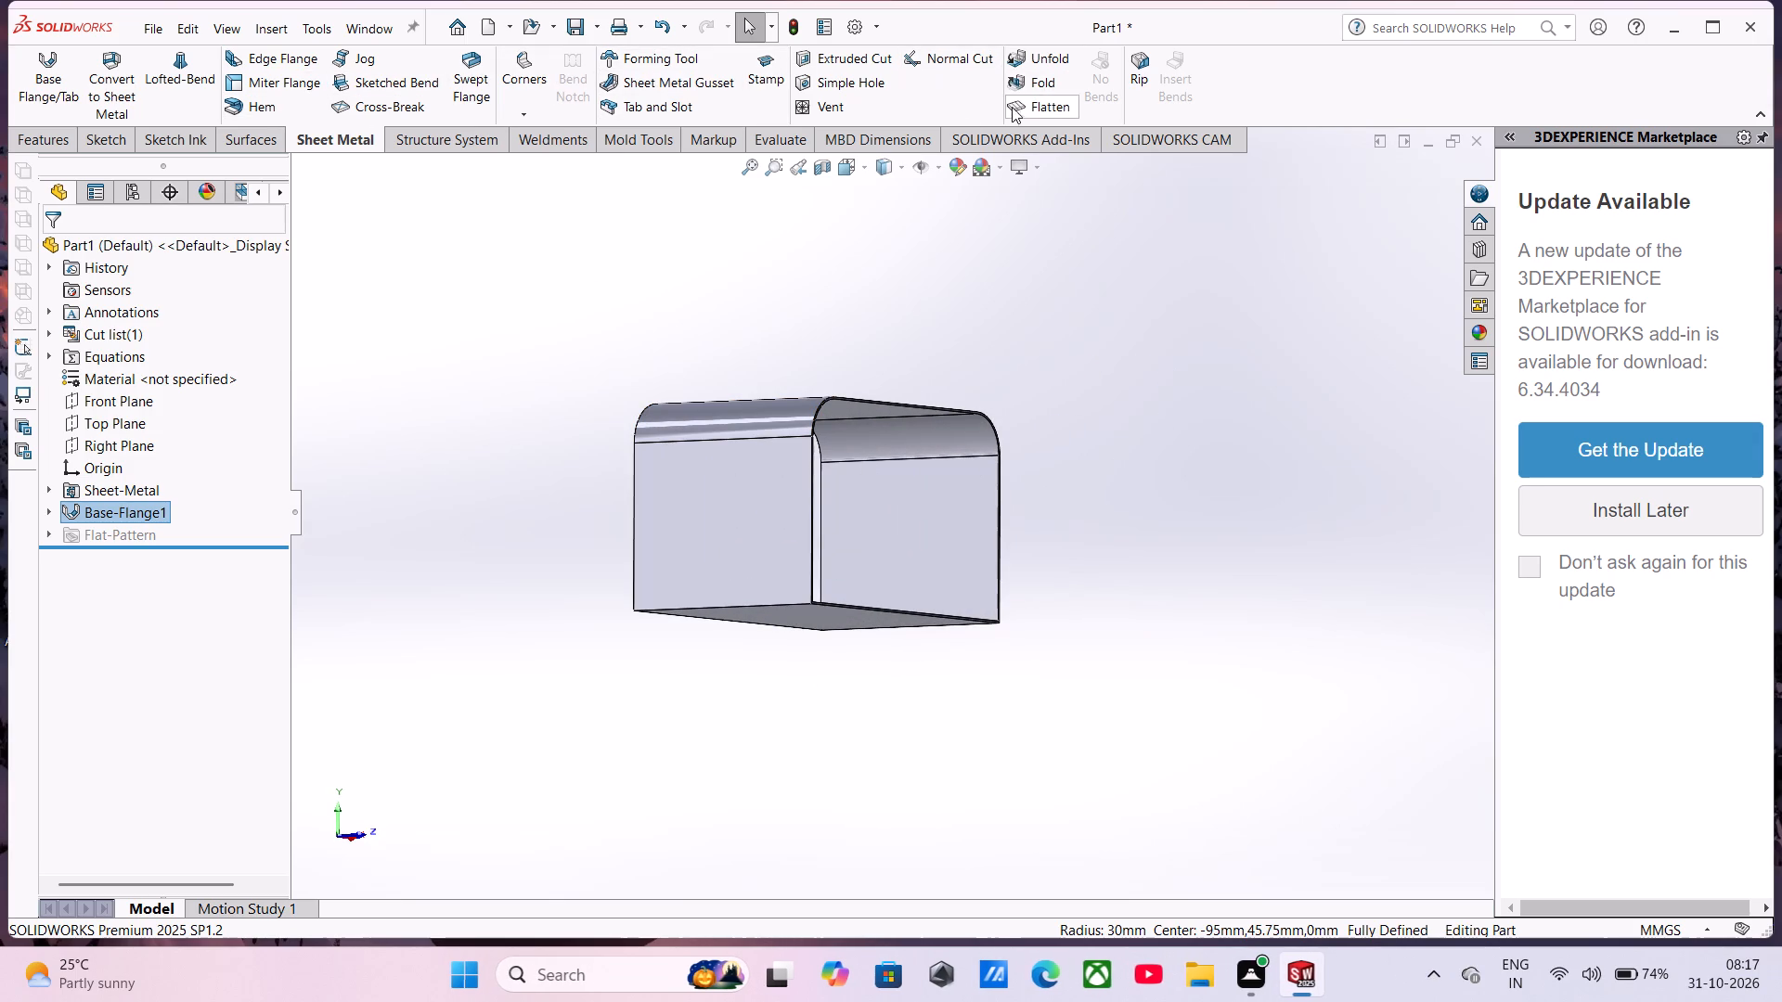
Open a new sketch on the thin front end face of the base flange.
middle_drag(848, 304, 833, 296)
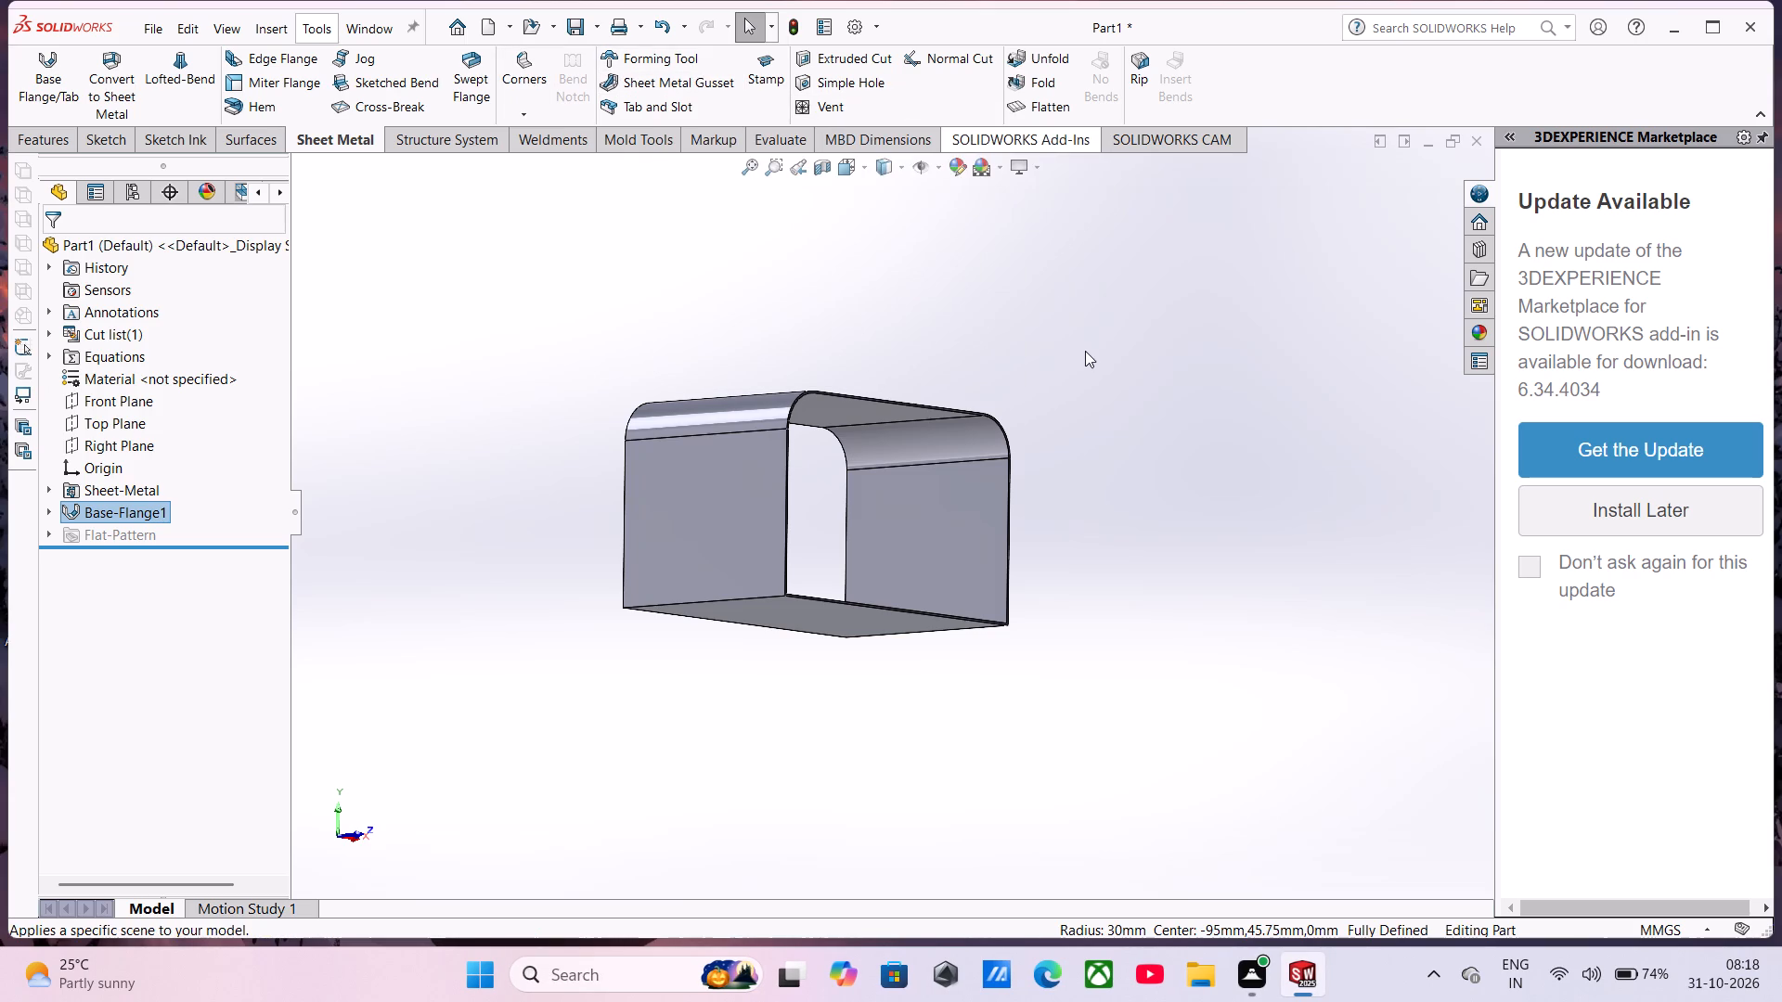
middle_drag(1085, 351, 1001, 371)
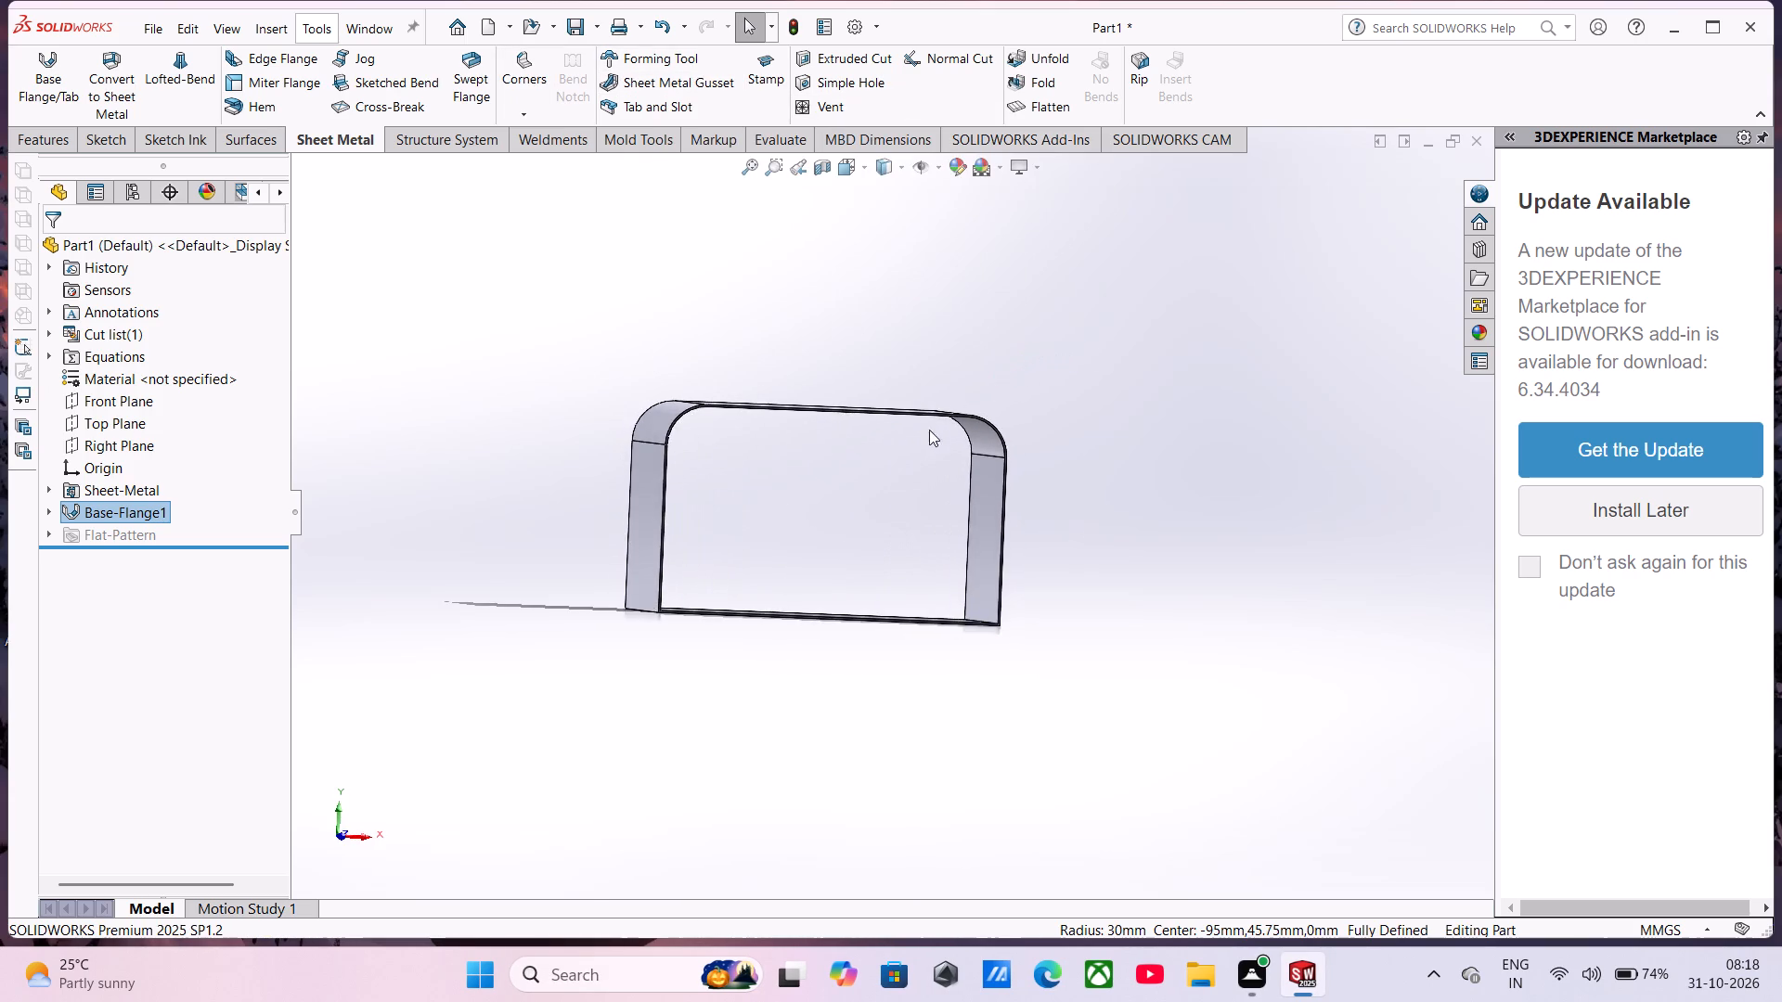
scroll(928, 441, down, 7)
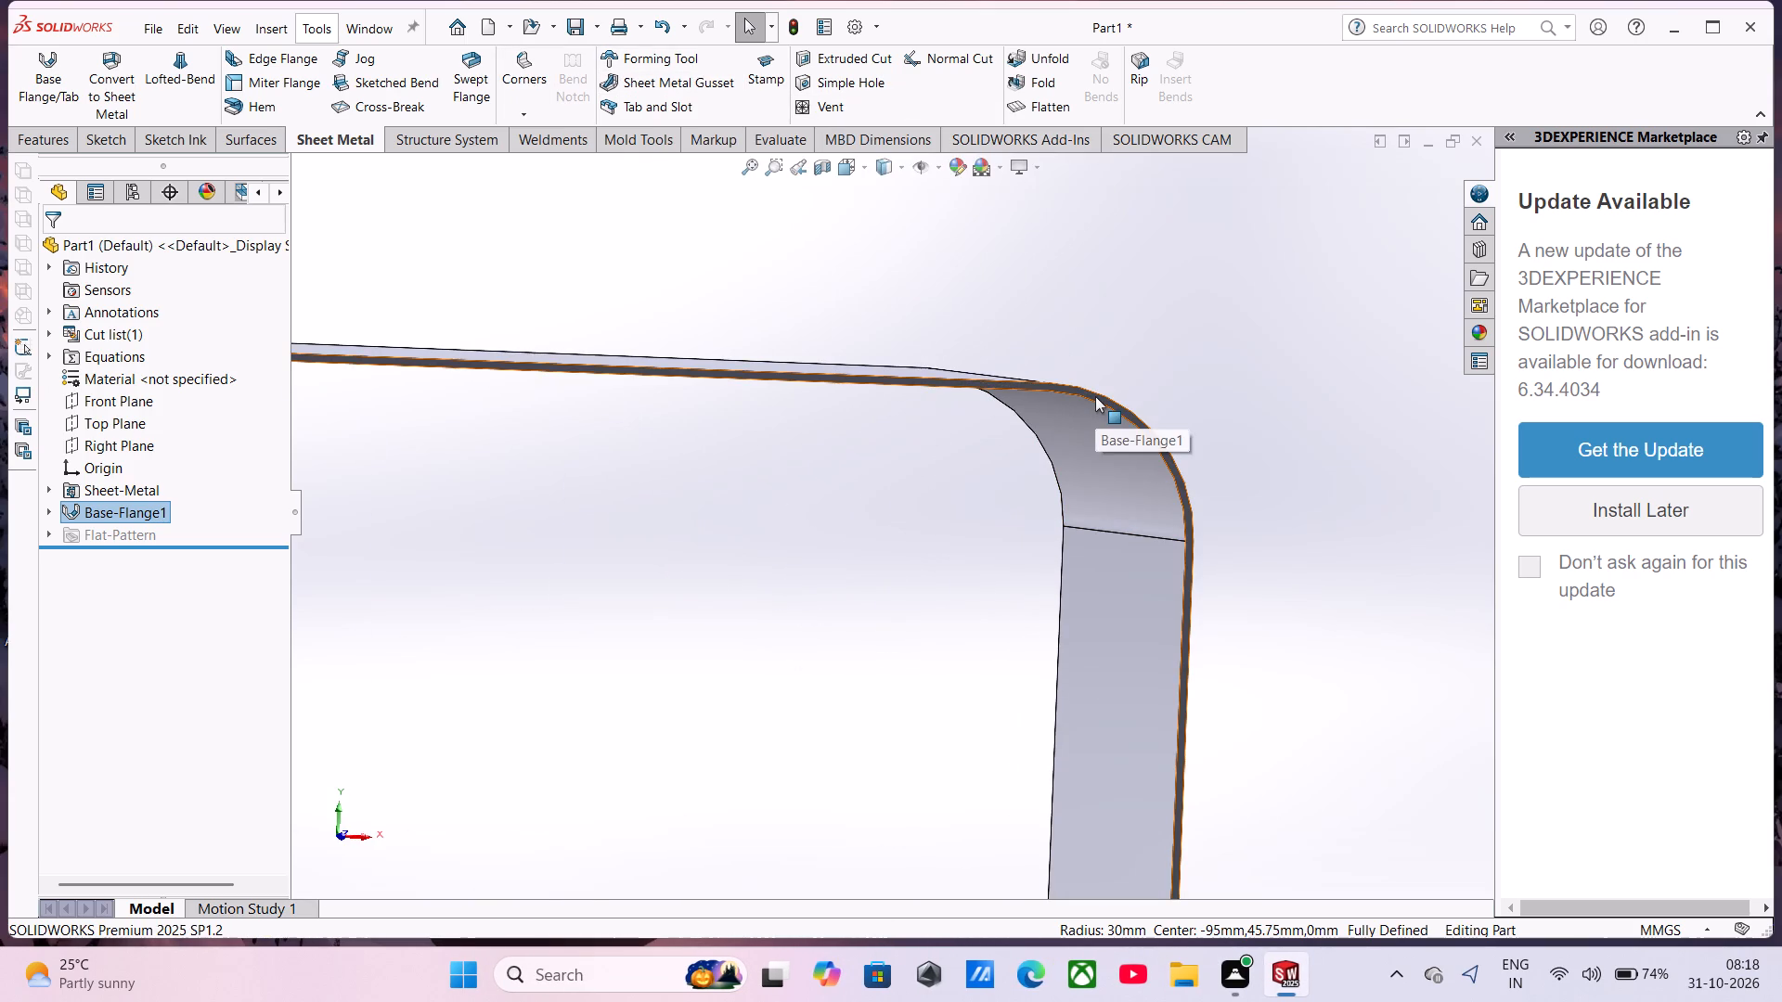
click(1095, 396)
click(1171, 340)
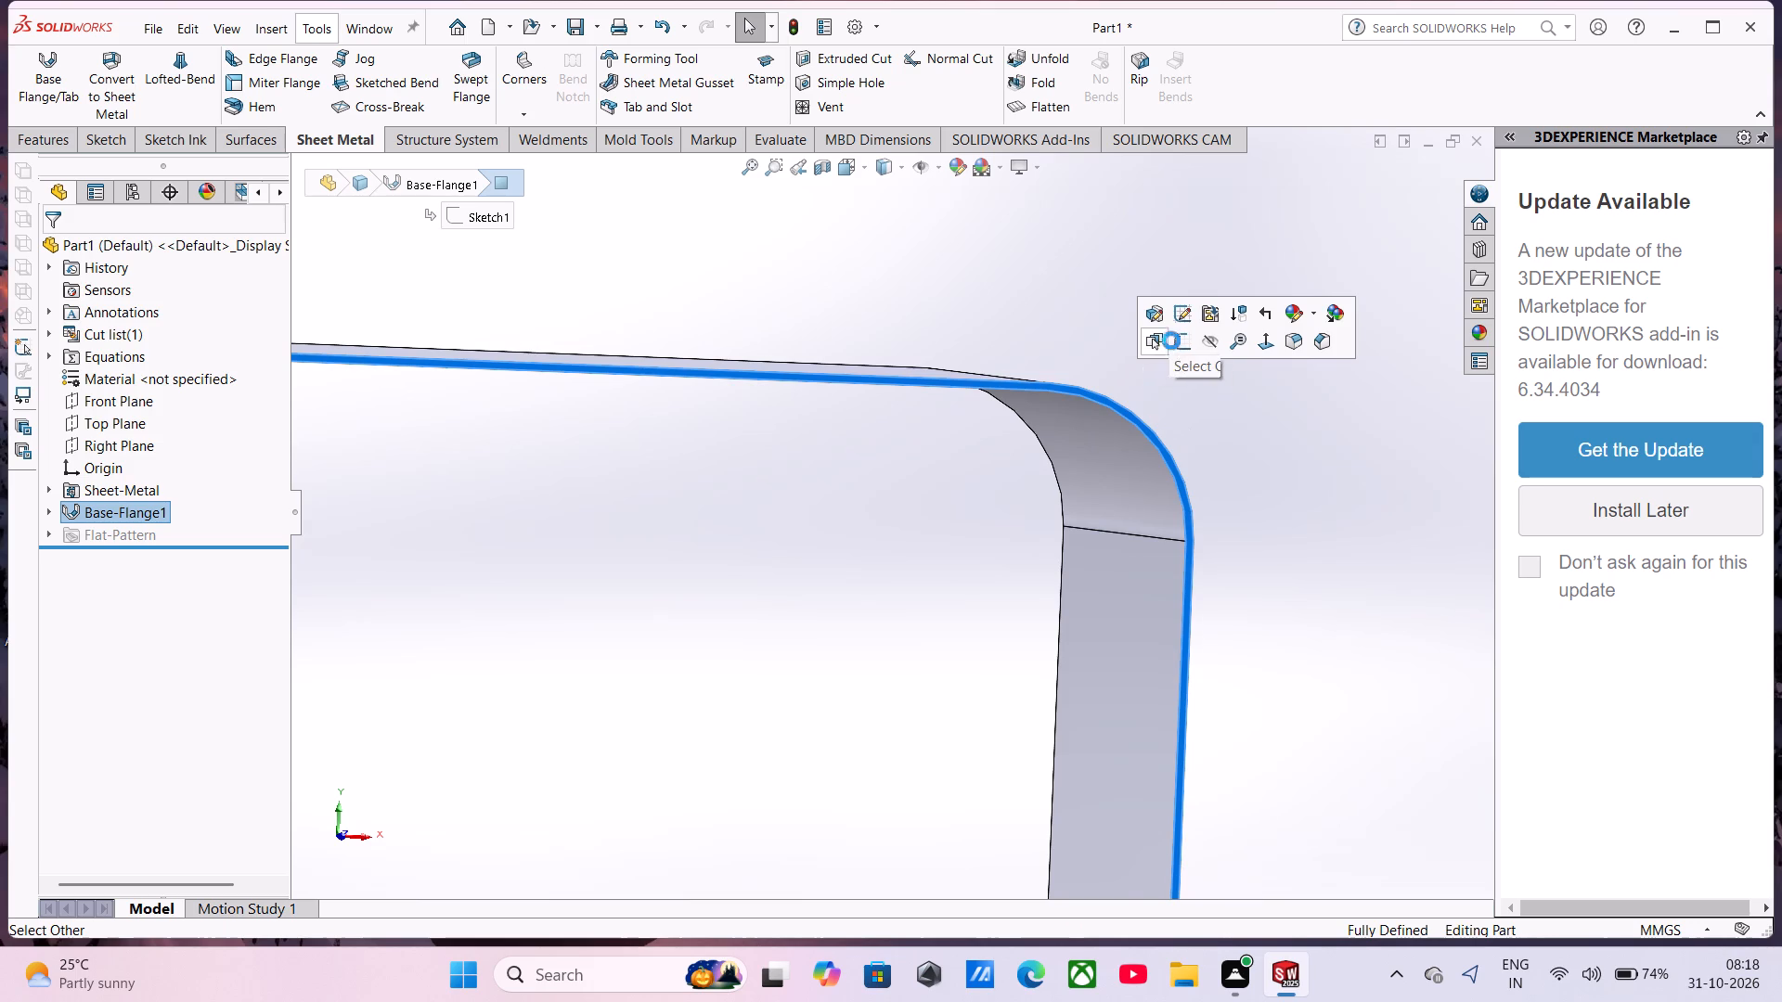
click(990, 497)
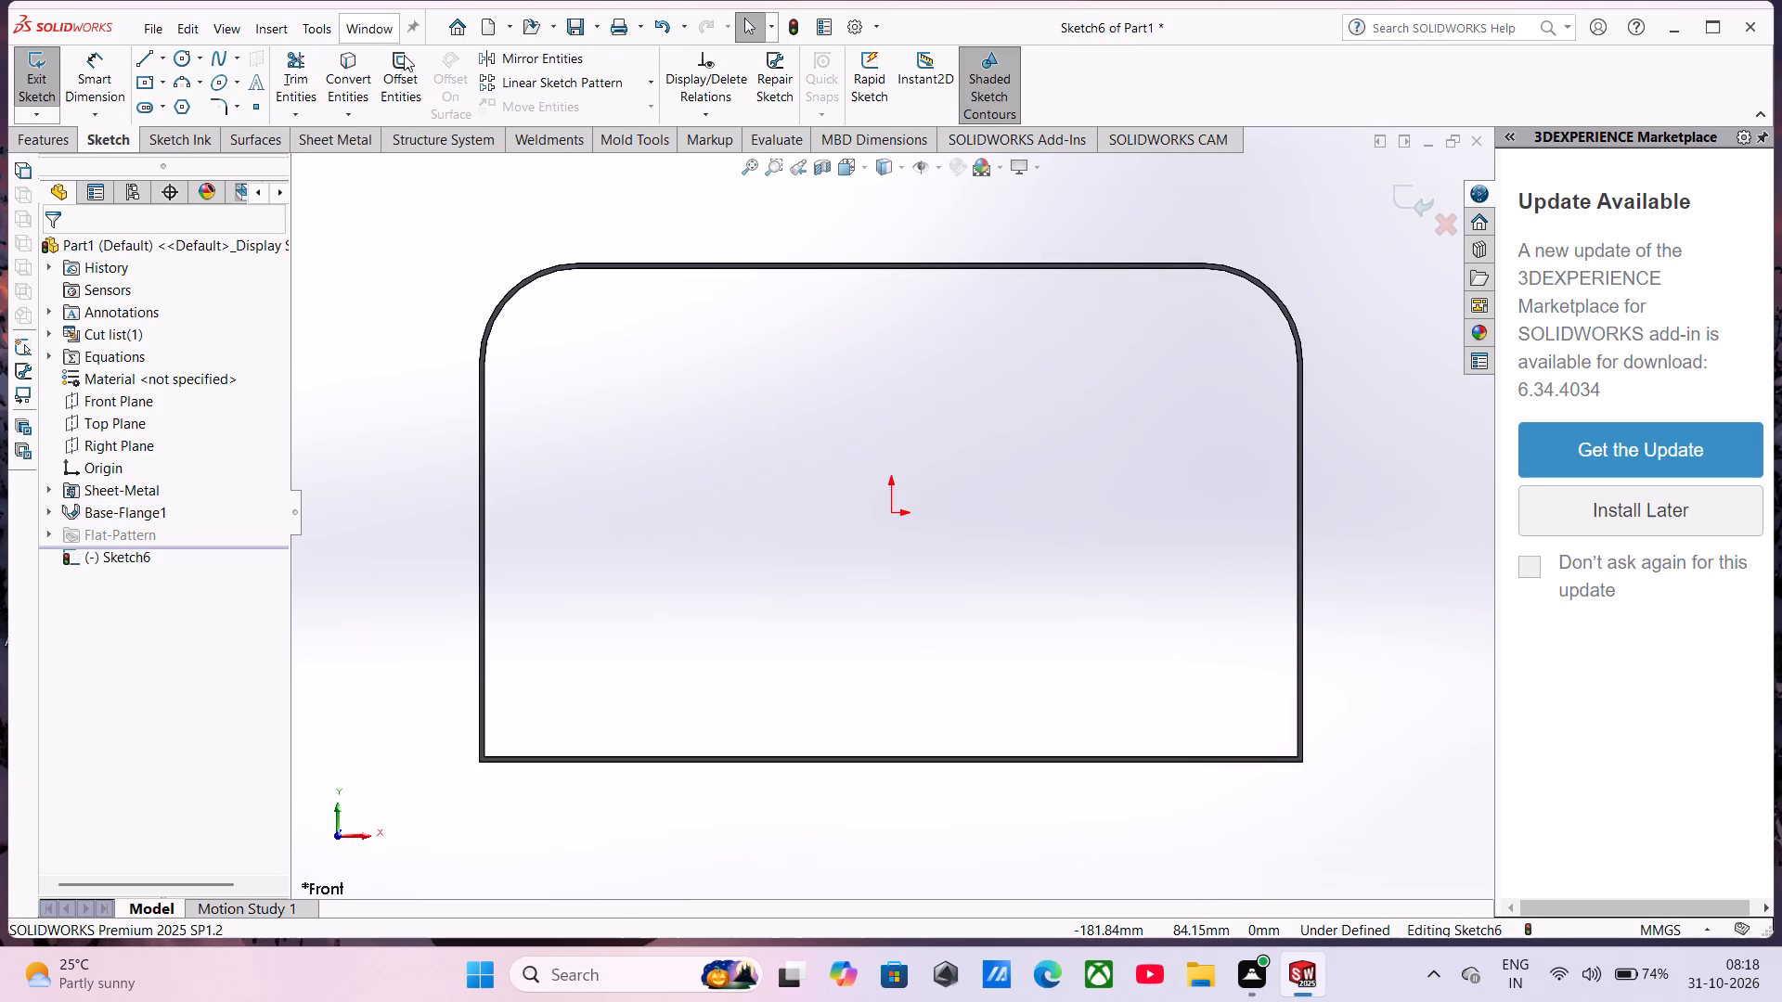
Convert the front face's six inner edges, including both rounded corners, into sketch entities with Select chain enabled.
click(355, 80)
click(605, 271)
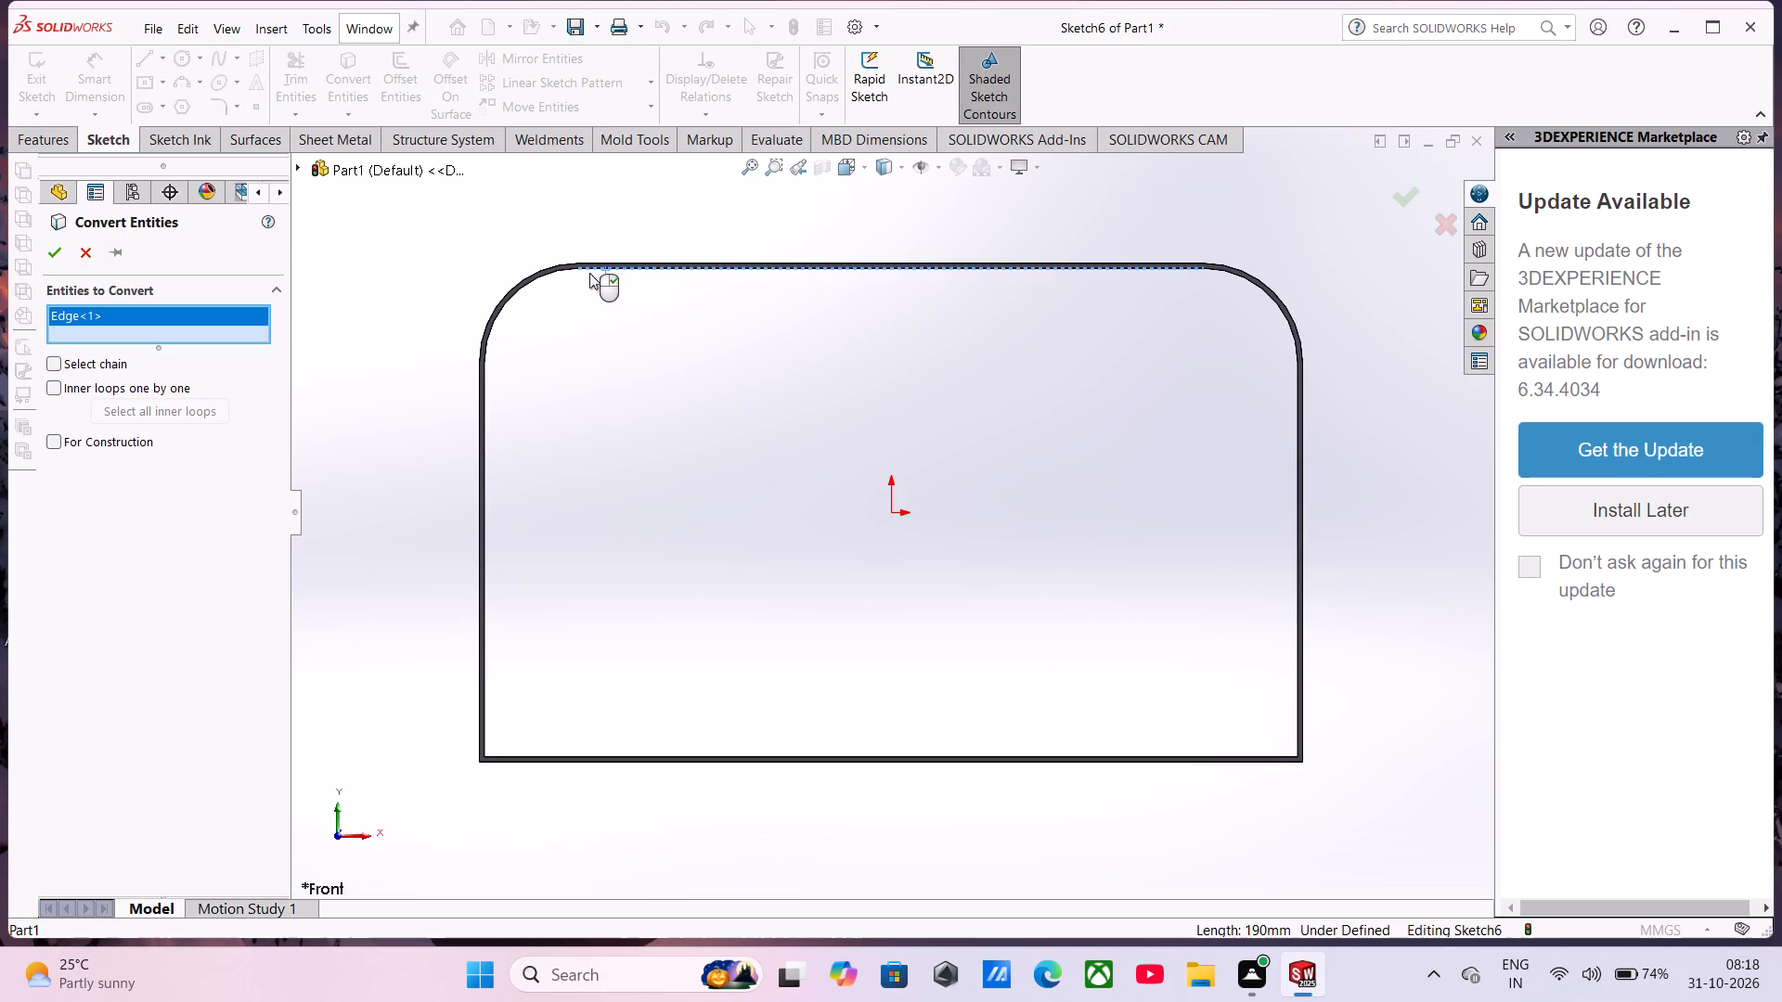
click(104, 366)
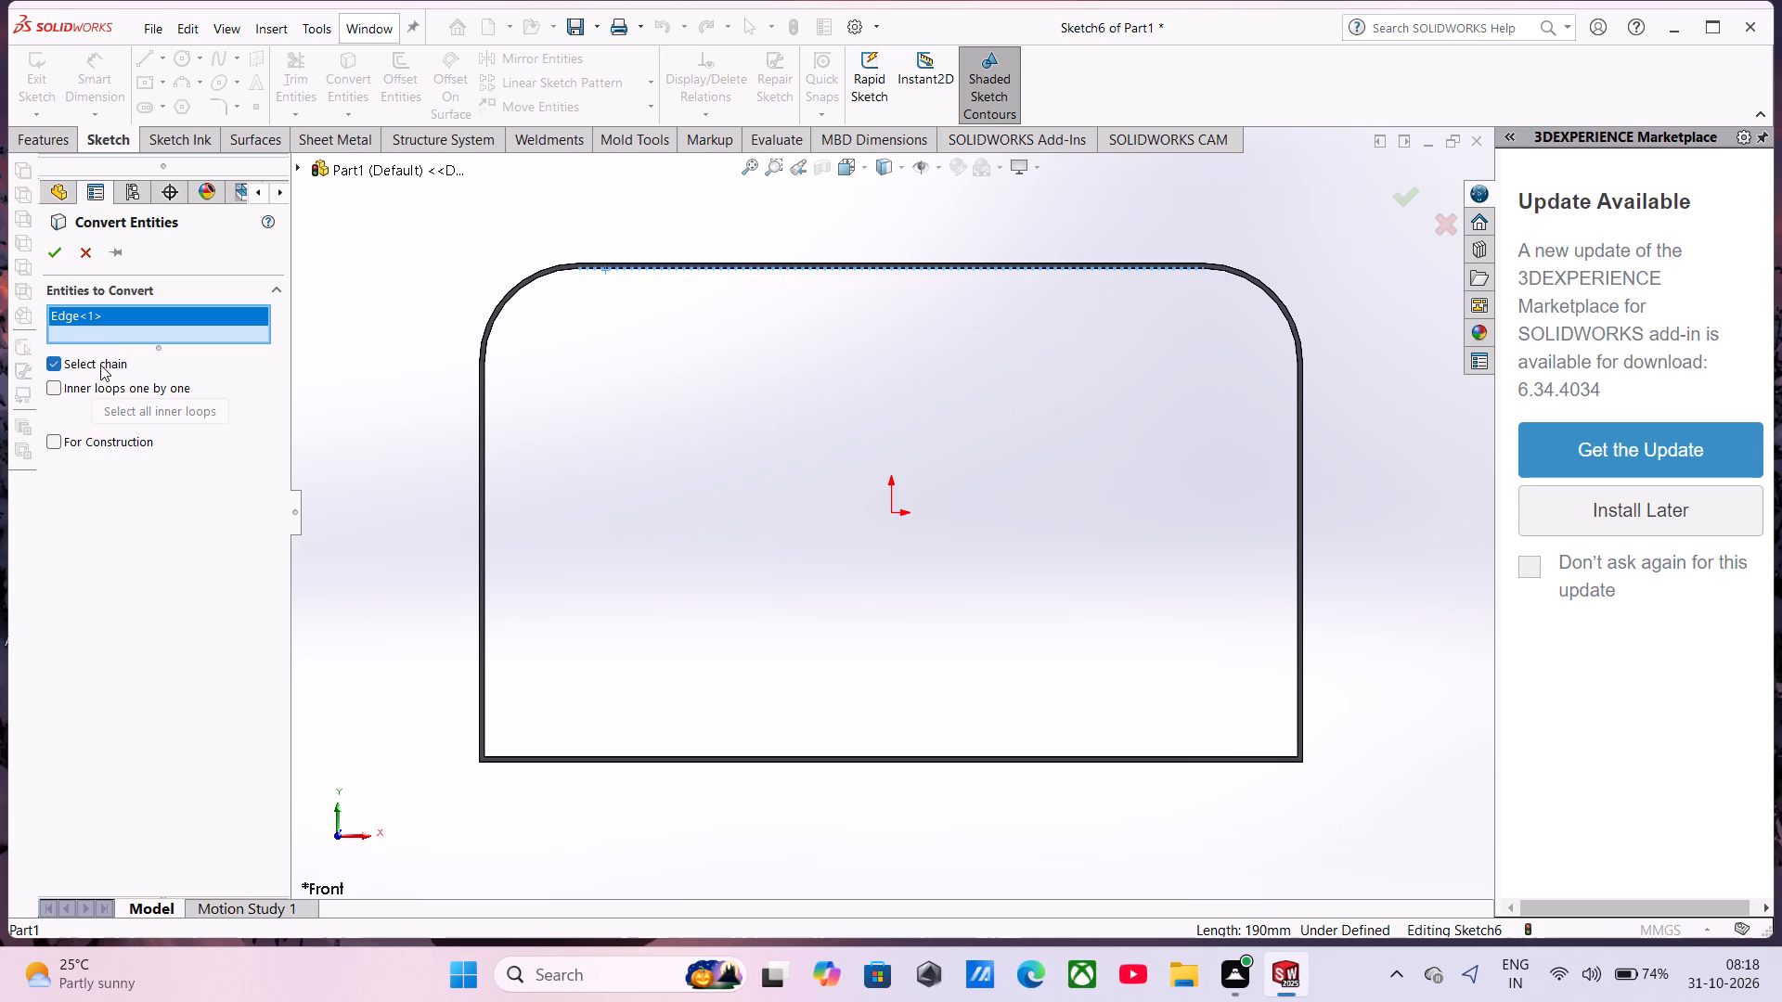
scroll(522, 310, up, 5)
scroll(918, 425, down, 2)
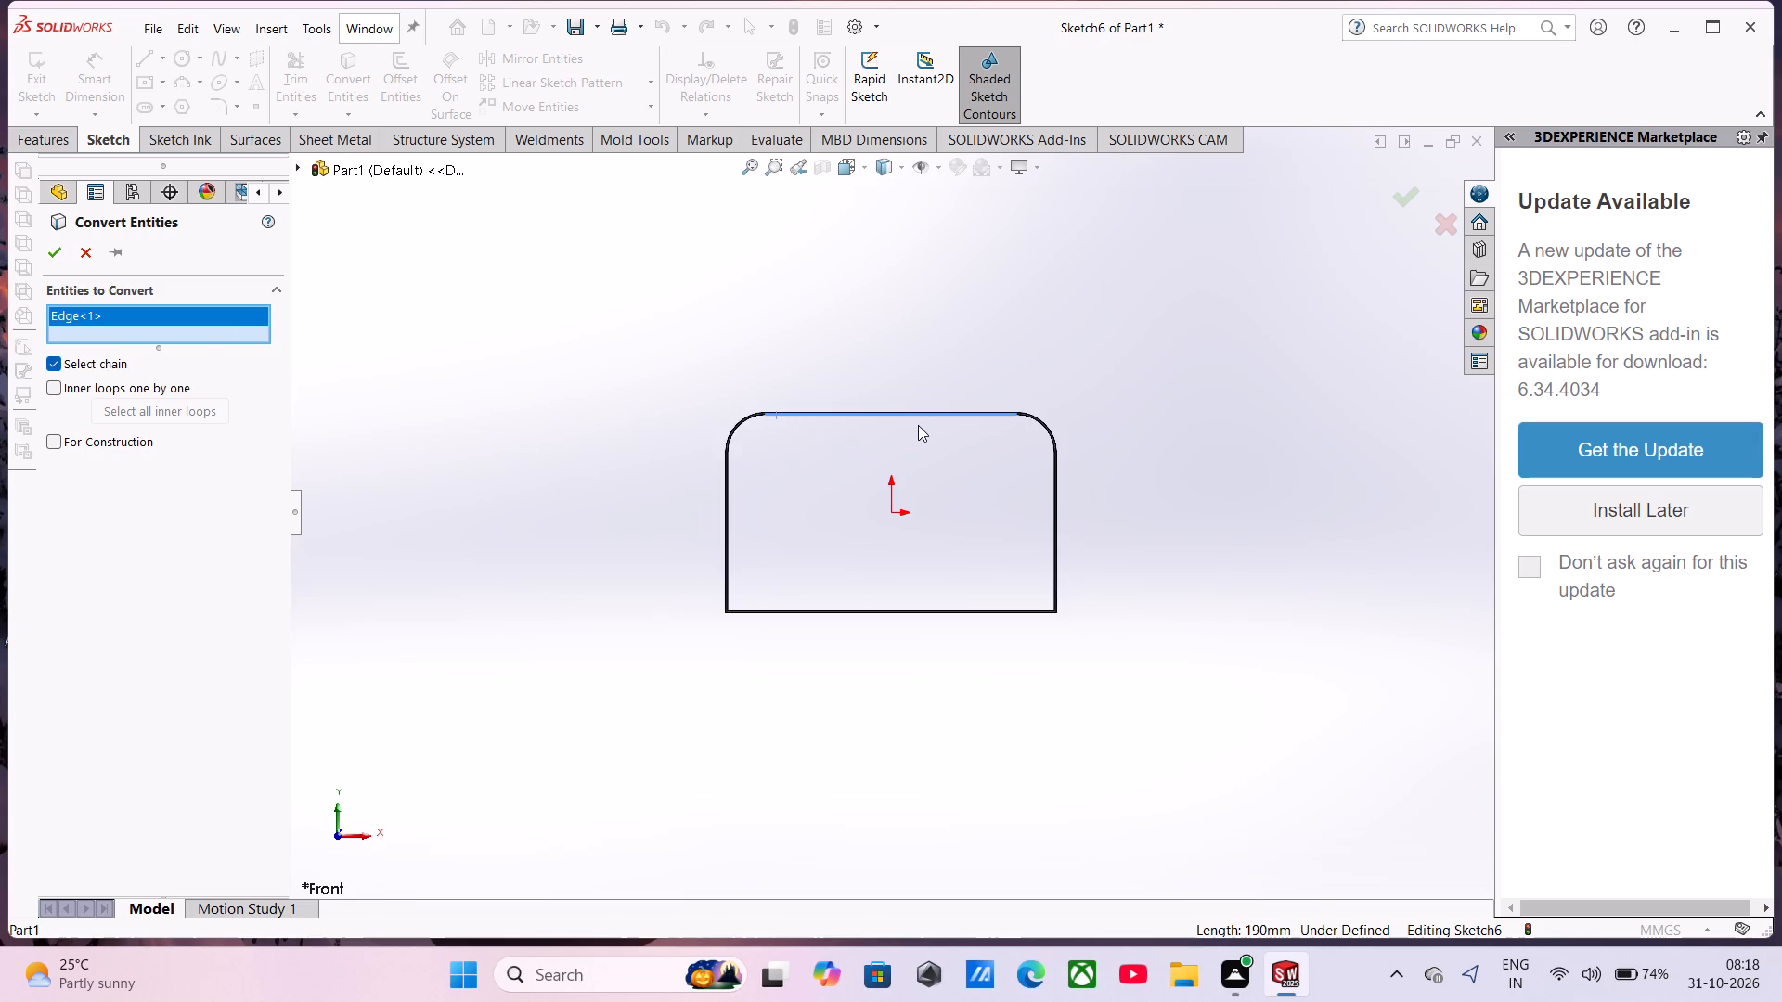
scroll(918, 425, down, 10)
scroll(467, 498, up, 7)
scroll(469, 498, down, 6)
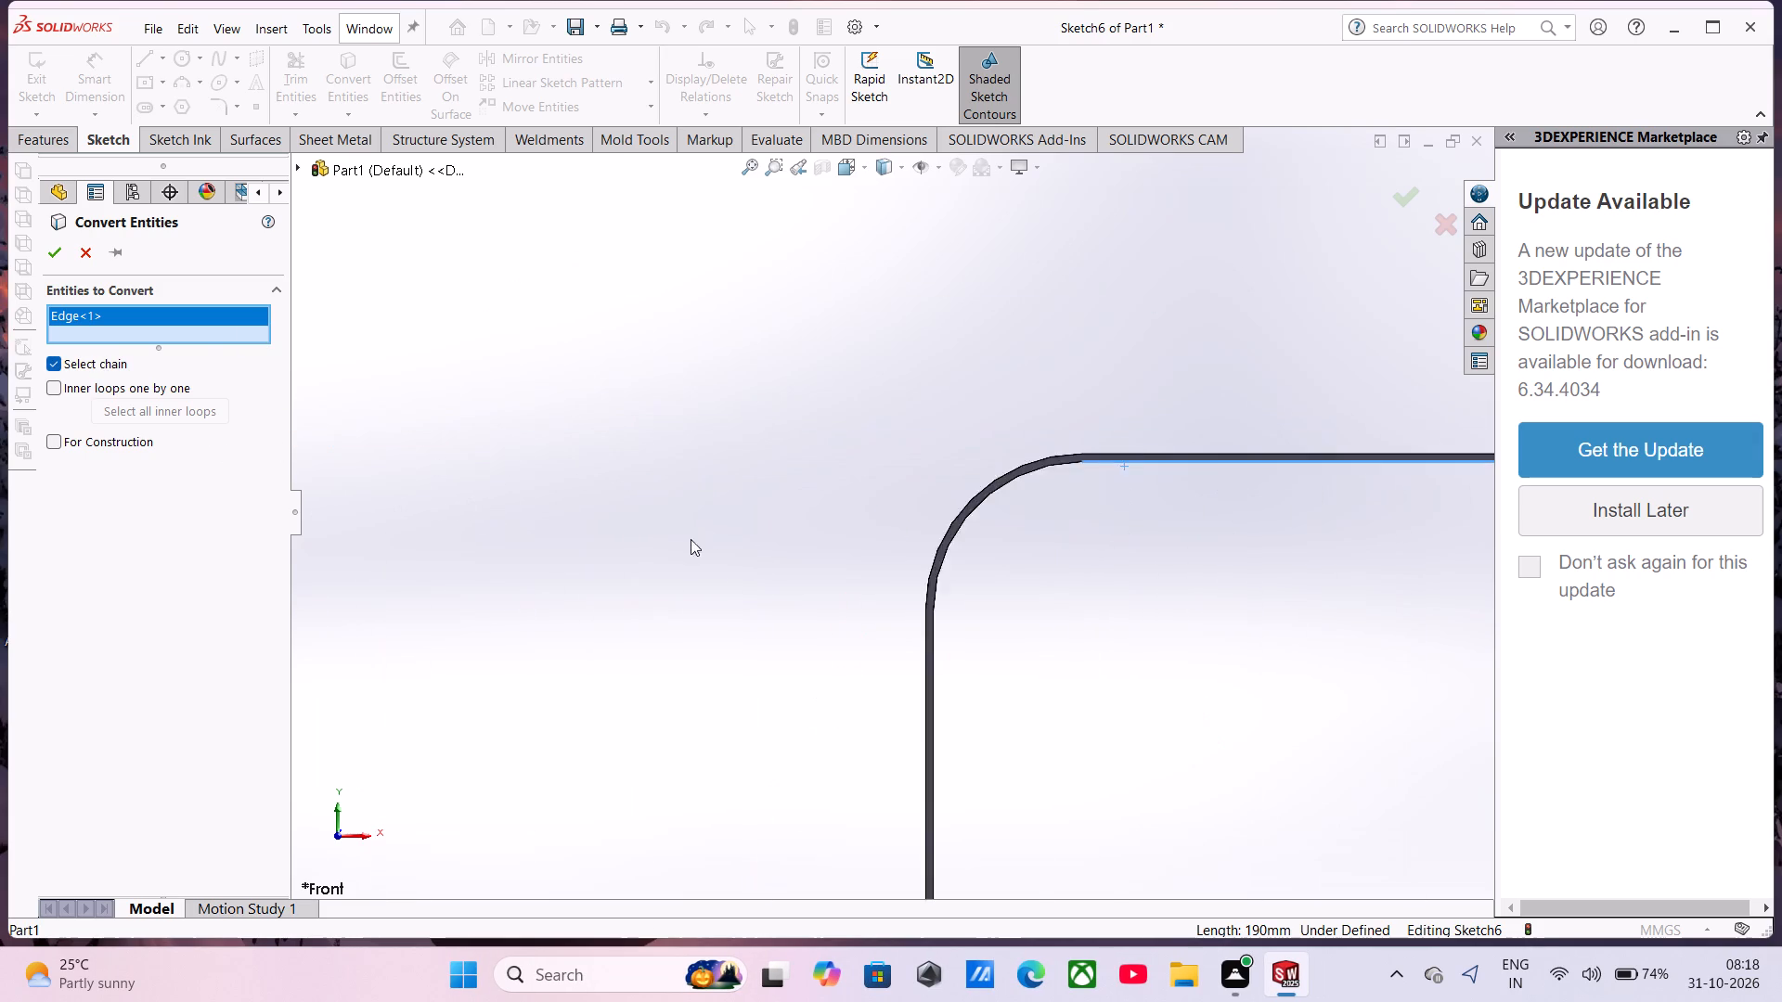
scroll(953, 443, down, 4)
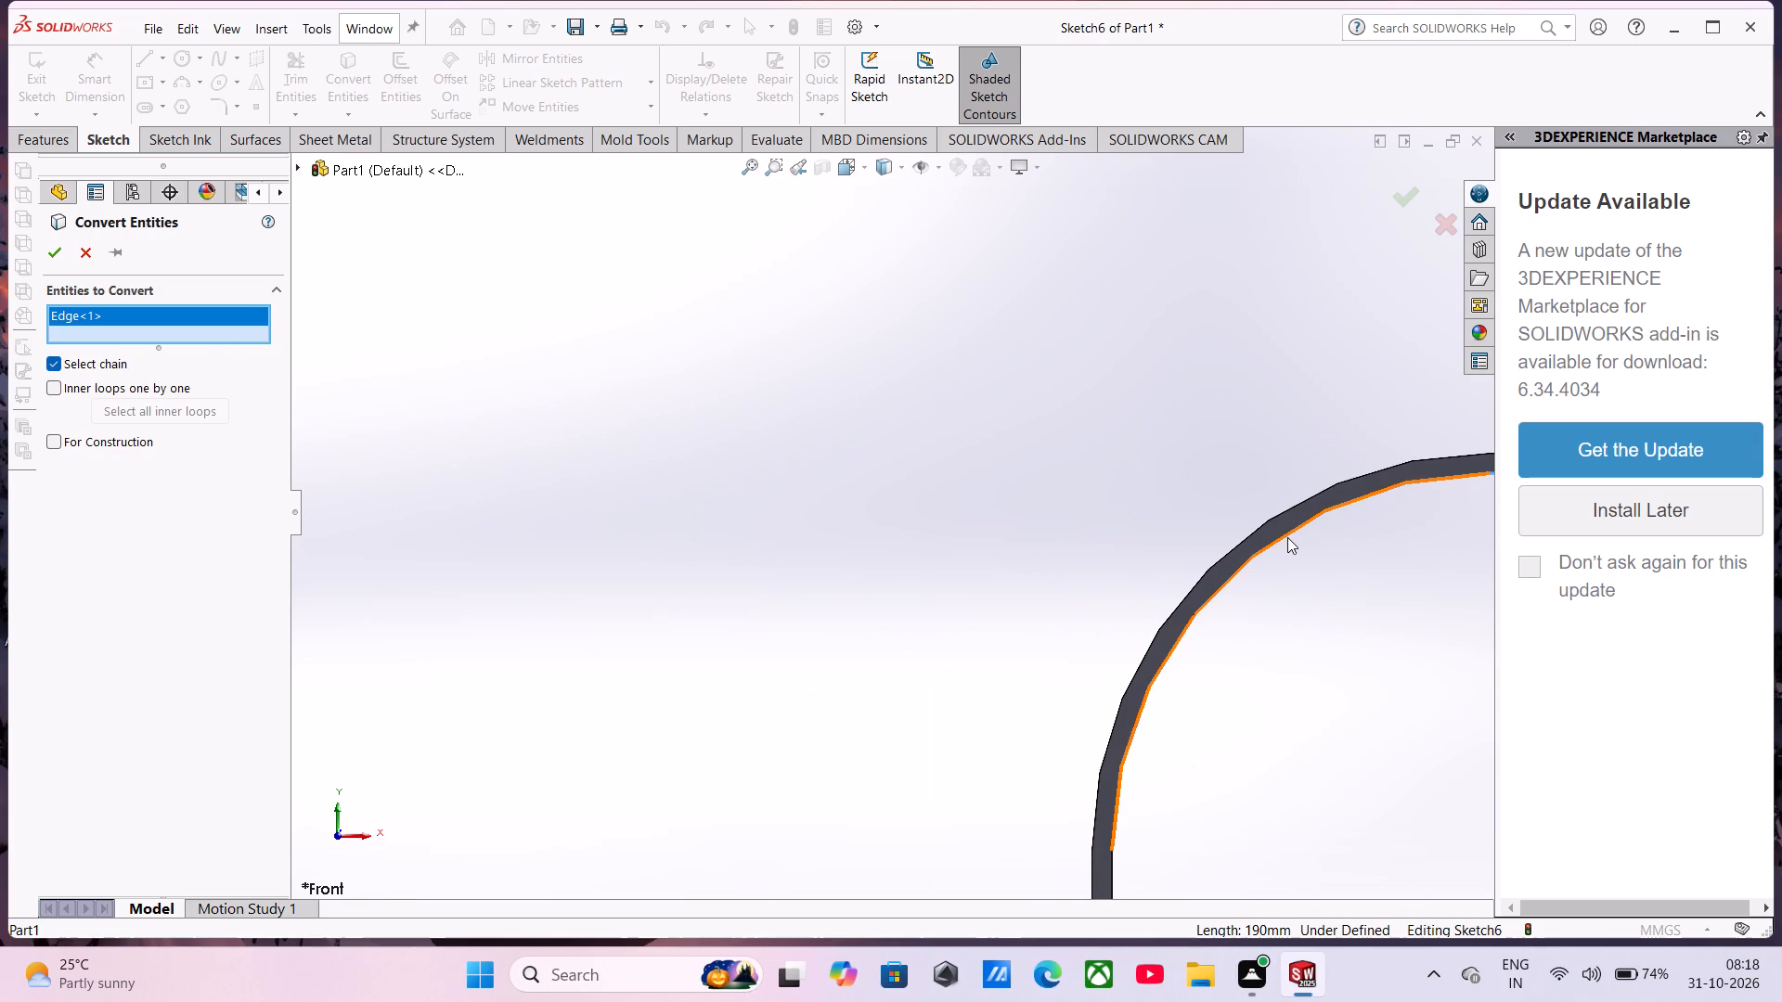
click(1285, 534)
scroll(1284, 539, up, 13)
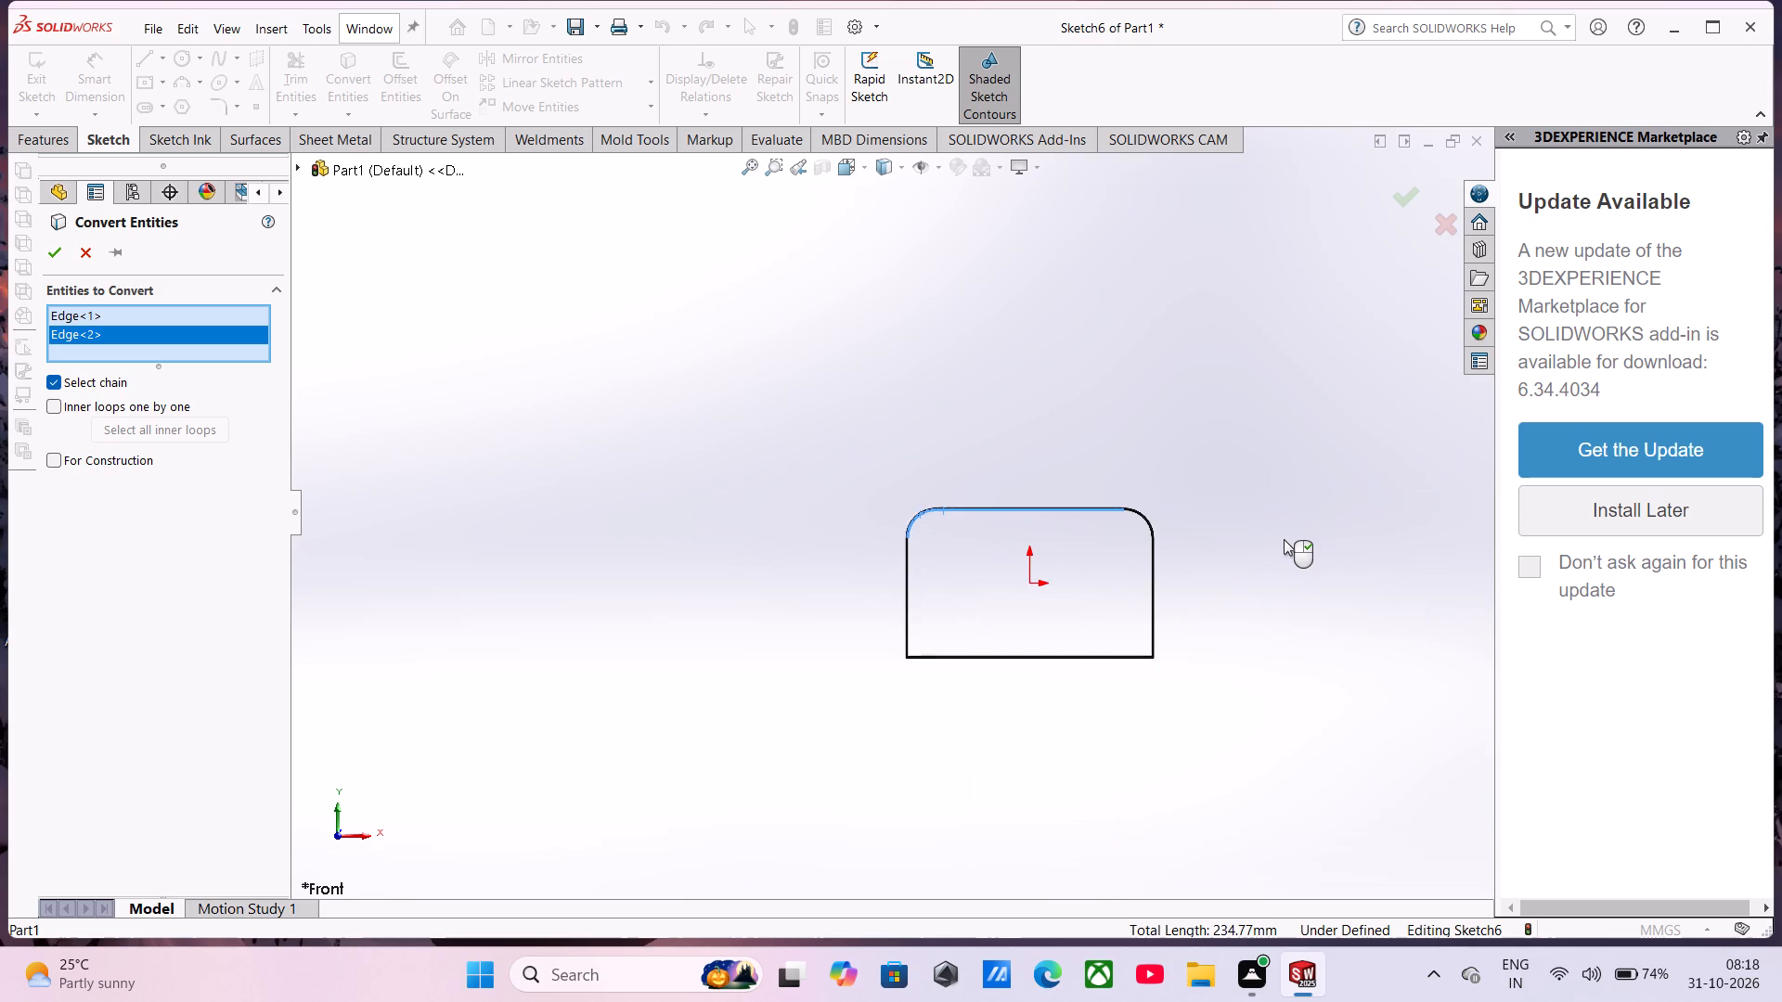
scroll(1156, 582, down, 4)
scroll(1068, 514, down, 4)
scroll(871, 394, down, 4)
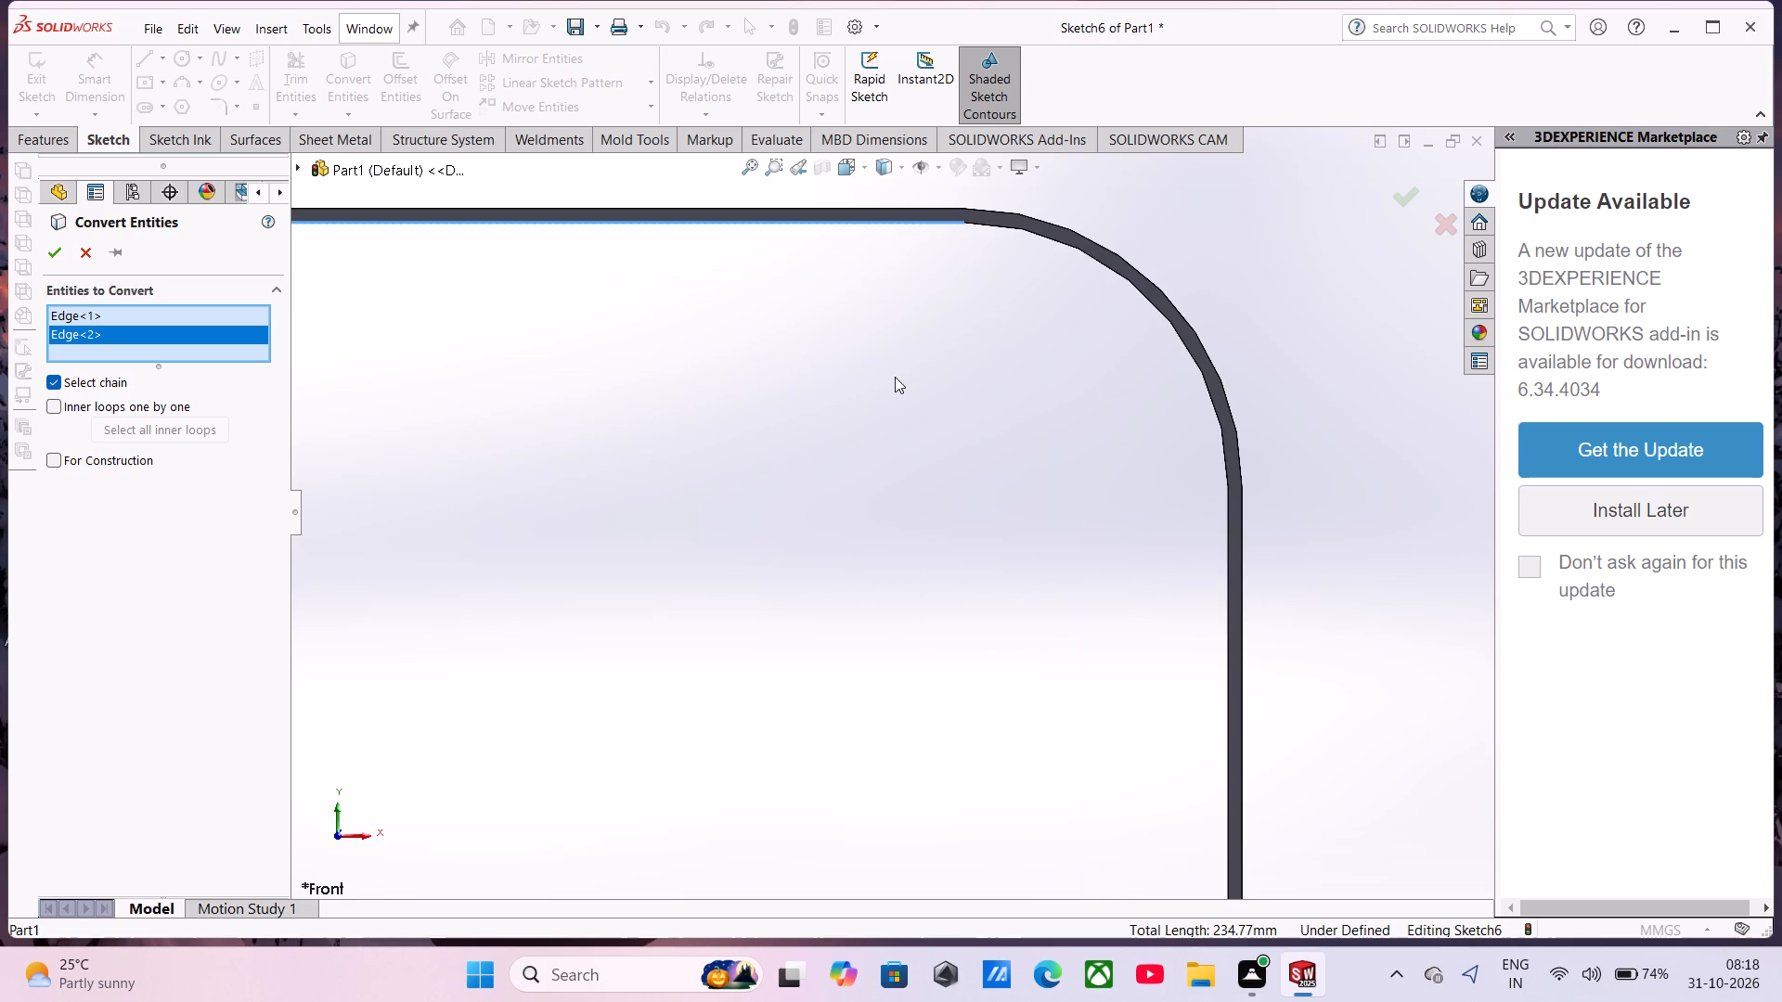
click(1062, 243)
click(1225, 526)
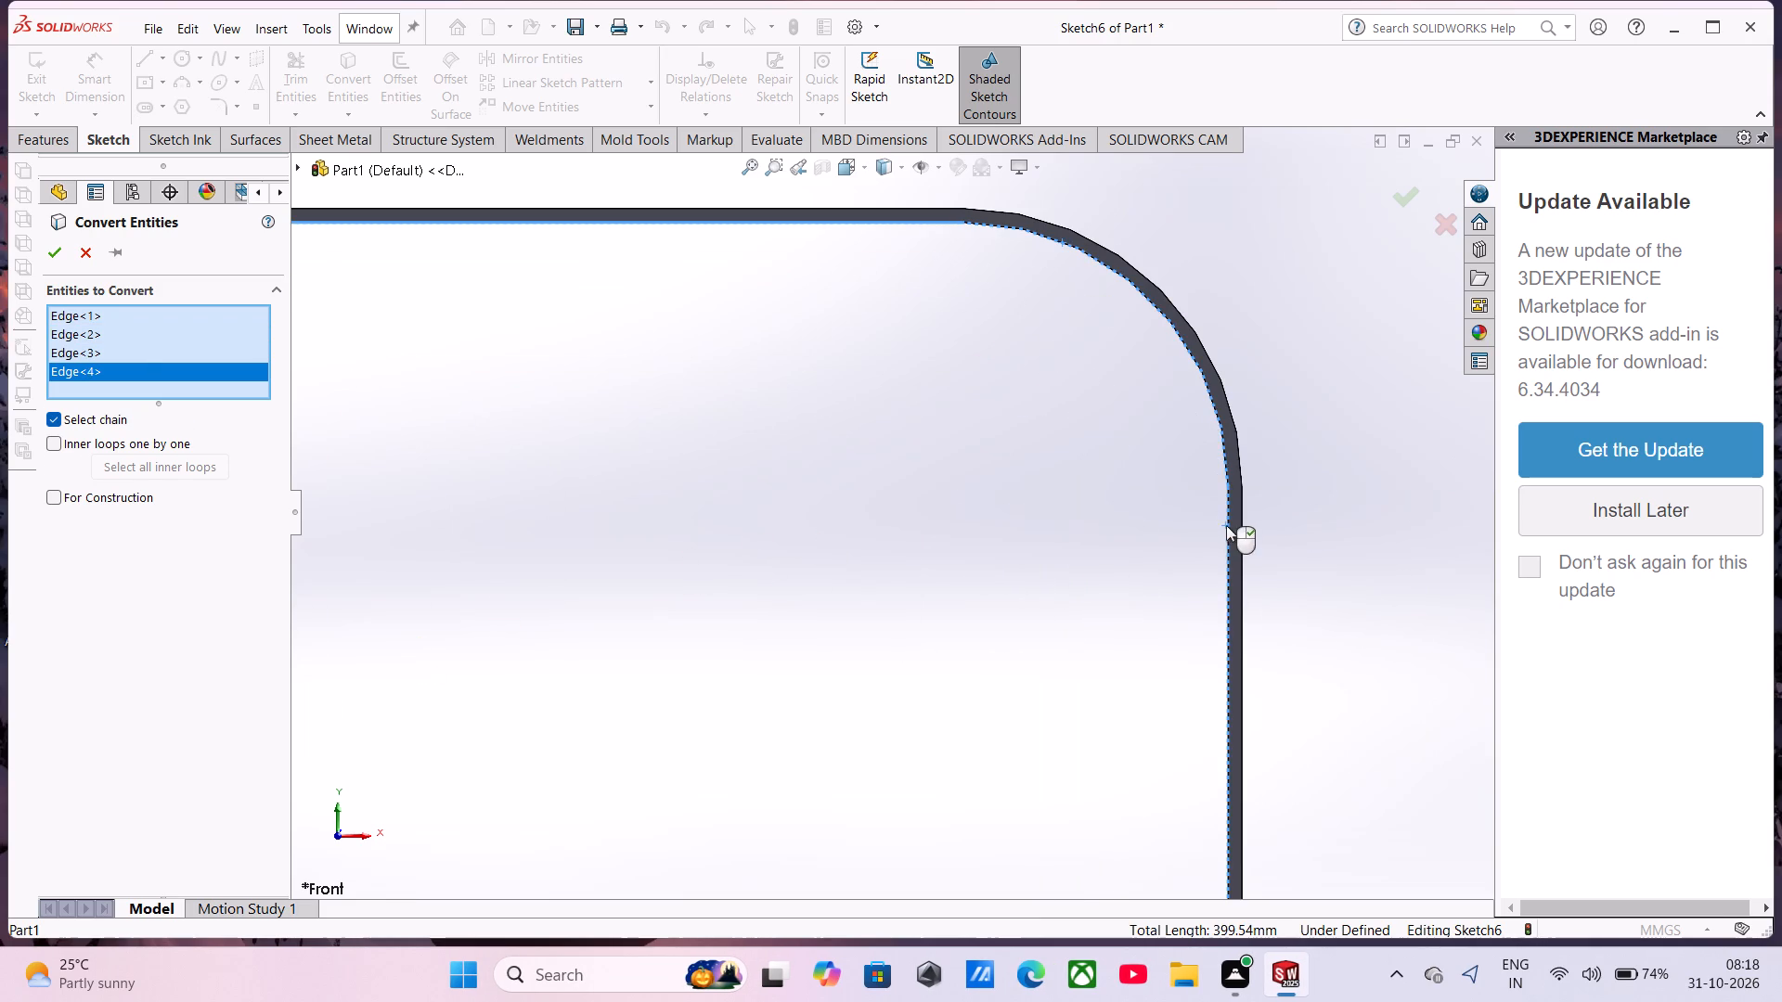
scroll(1217, 544, up, 10)
scroll(638, 796, up, 1)
scroll(682, 732, down, 4)
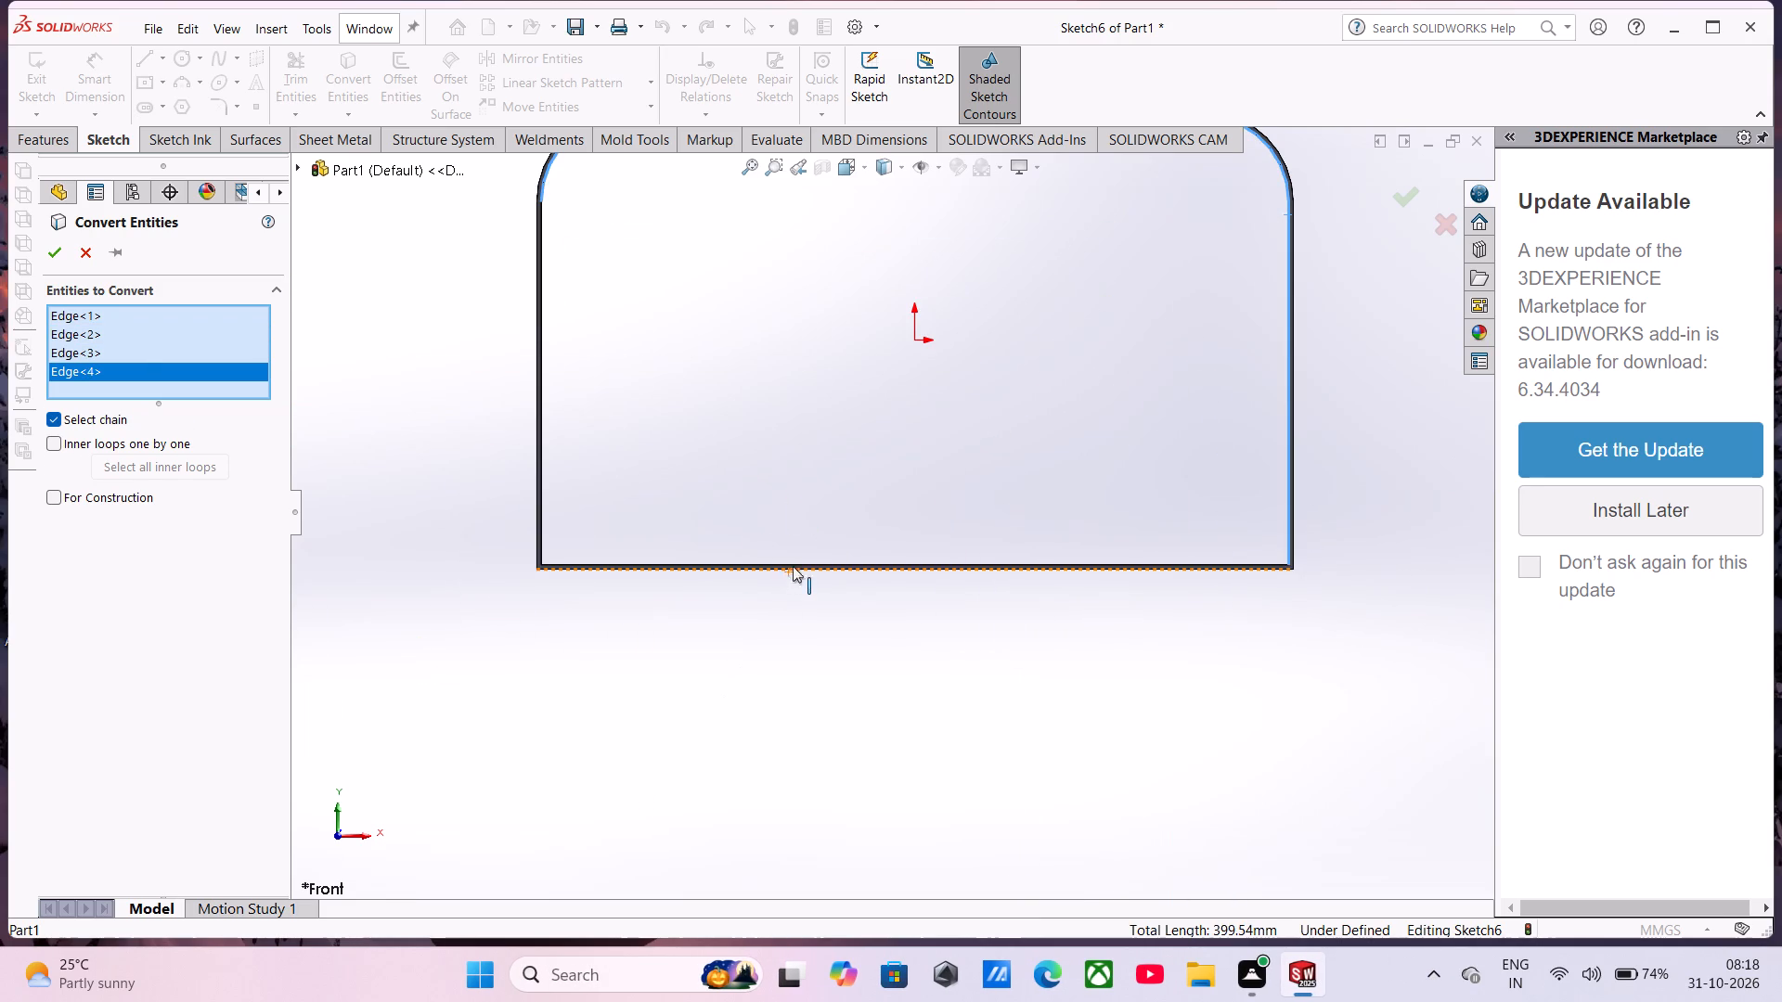
click(794, 563)
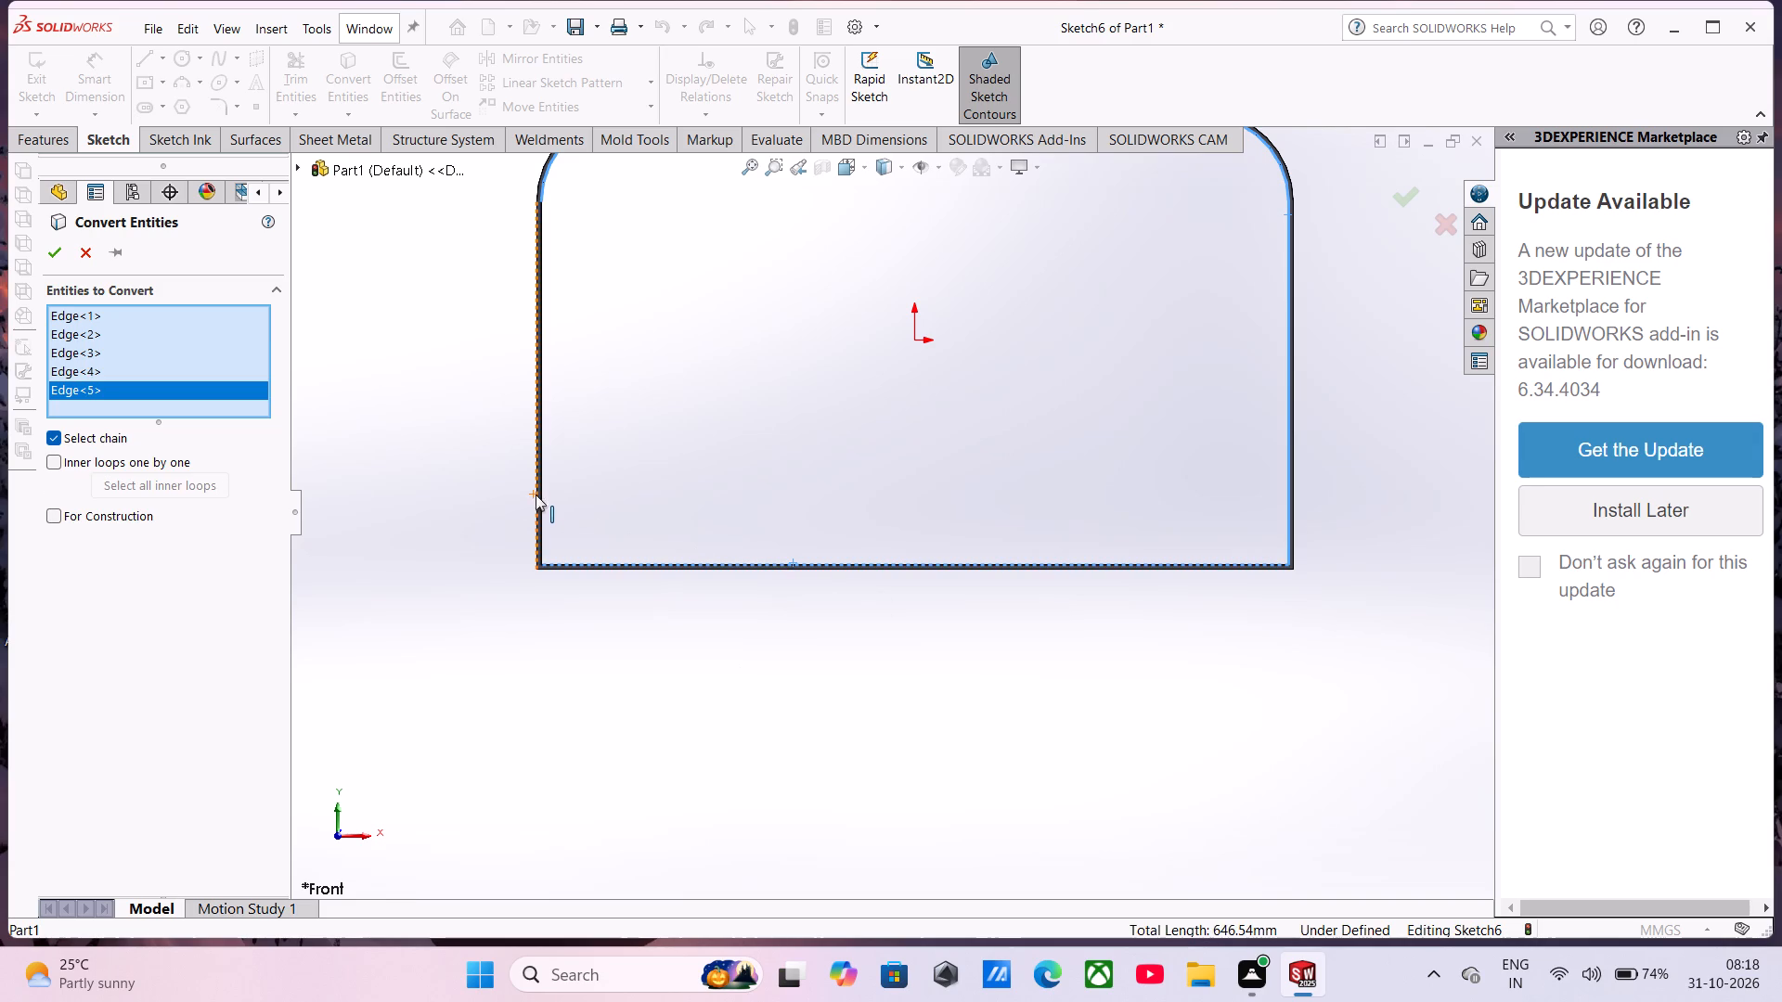
click(541, 500)
scroll(552, 496, up, 4)
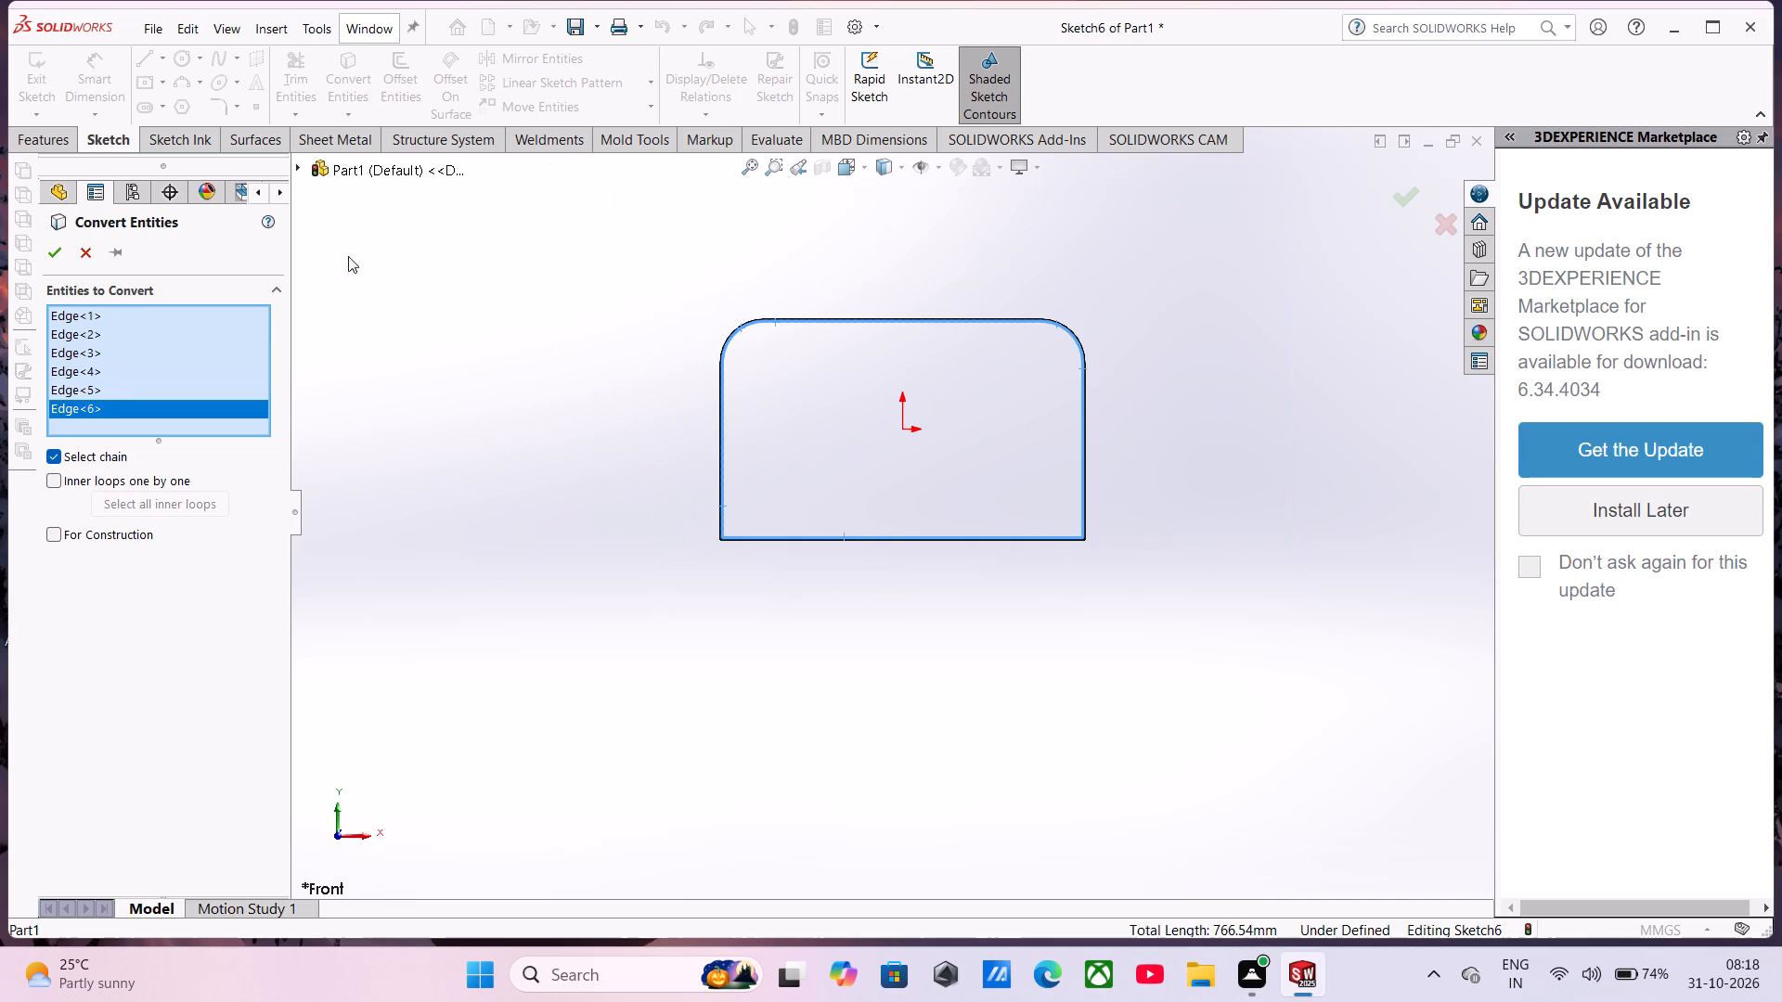
click(41, 252)
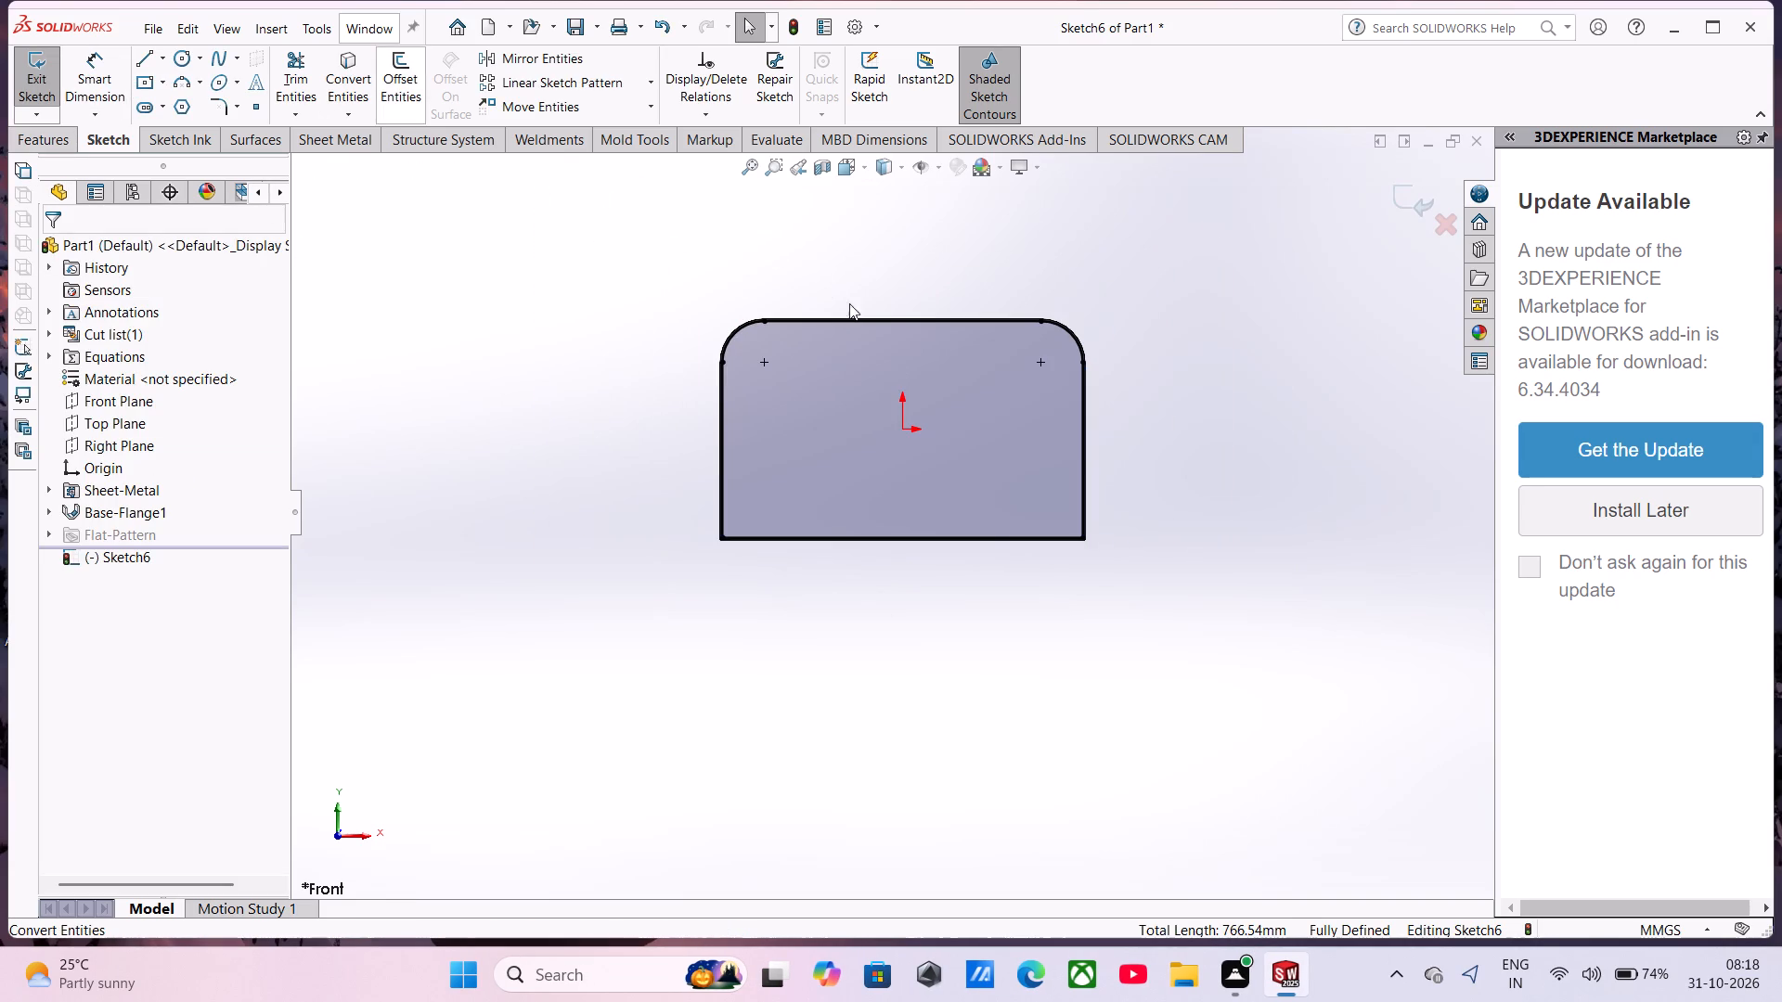
Examine the converted closed profile along the flange's inner edges and upper corner.
scroll(987, 507, up, 2)
scroll(957, 439, down, 6)
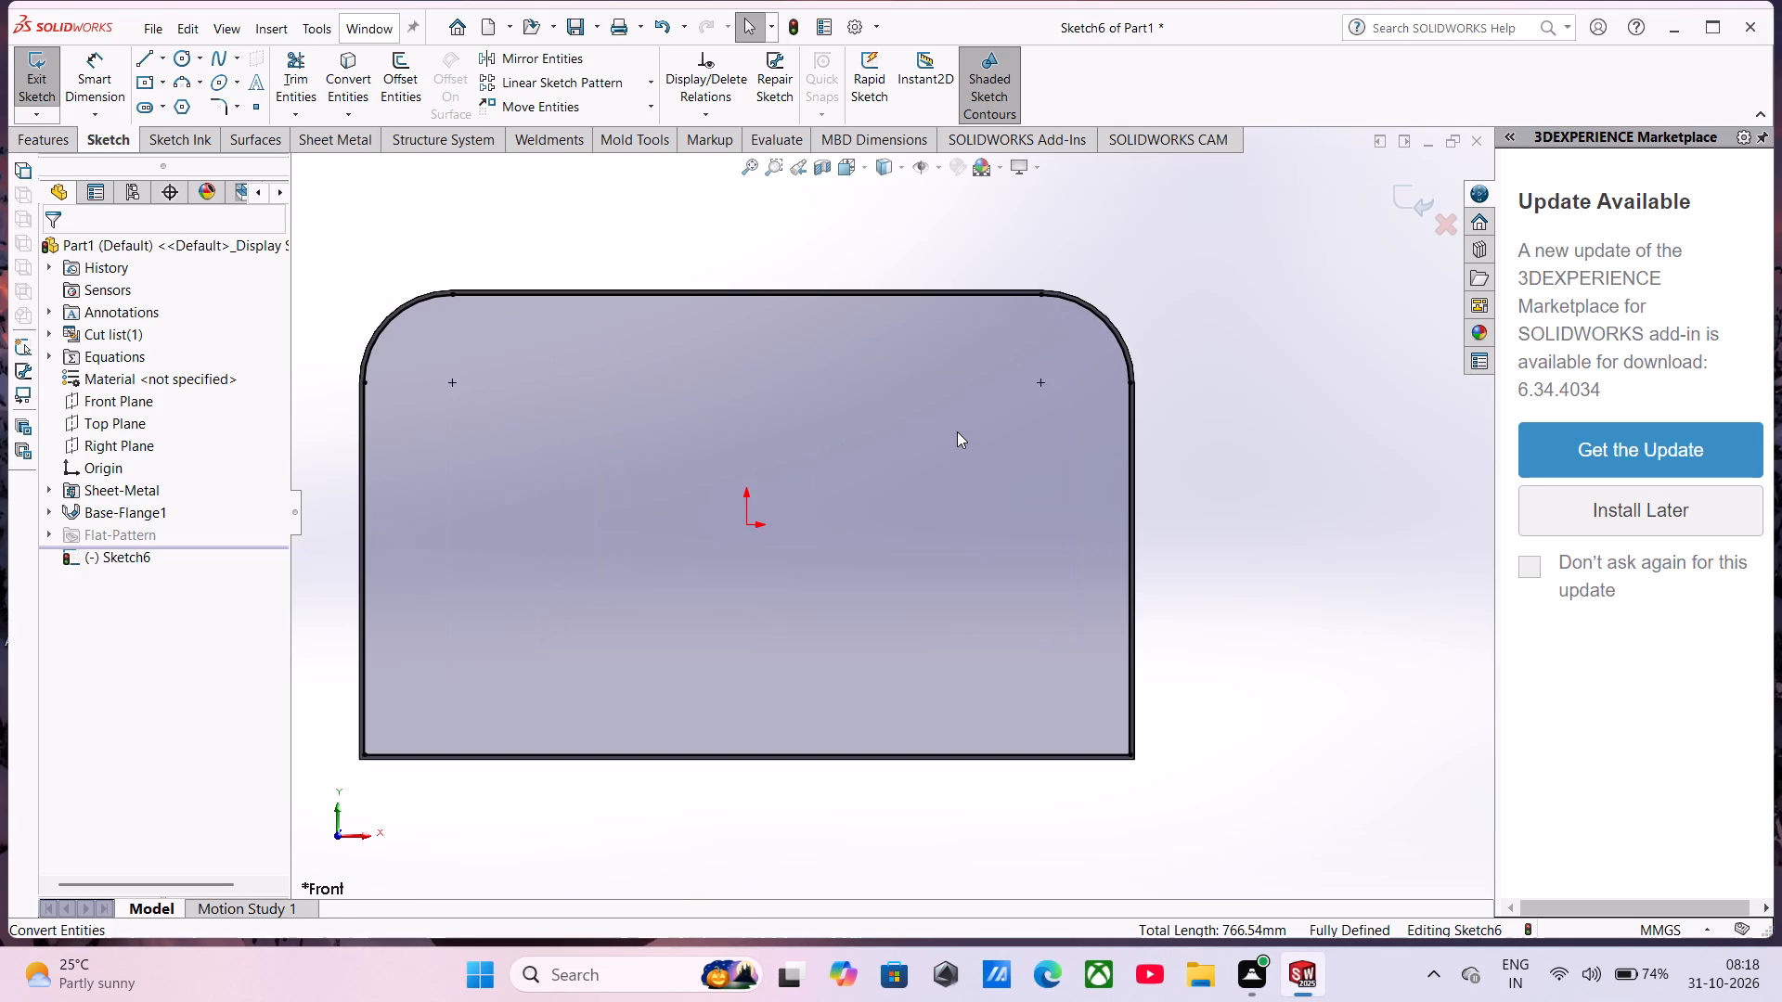
scroll(957, 430, down, 3)
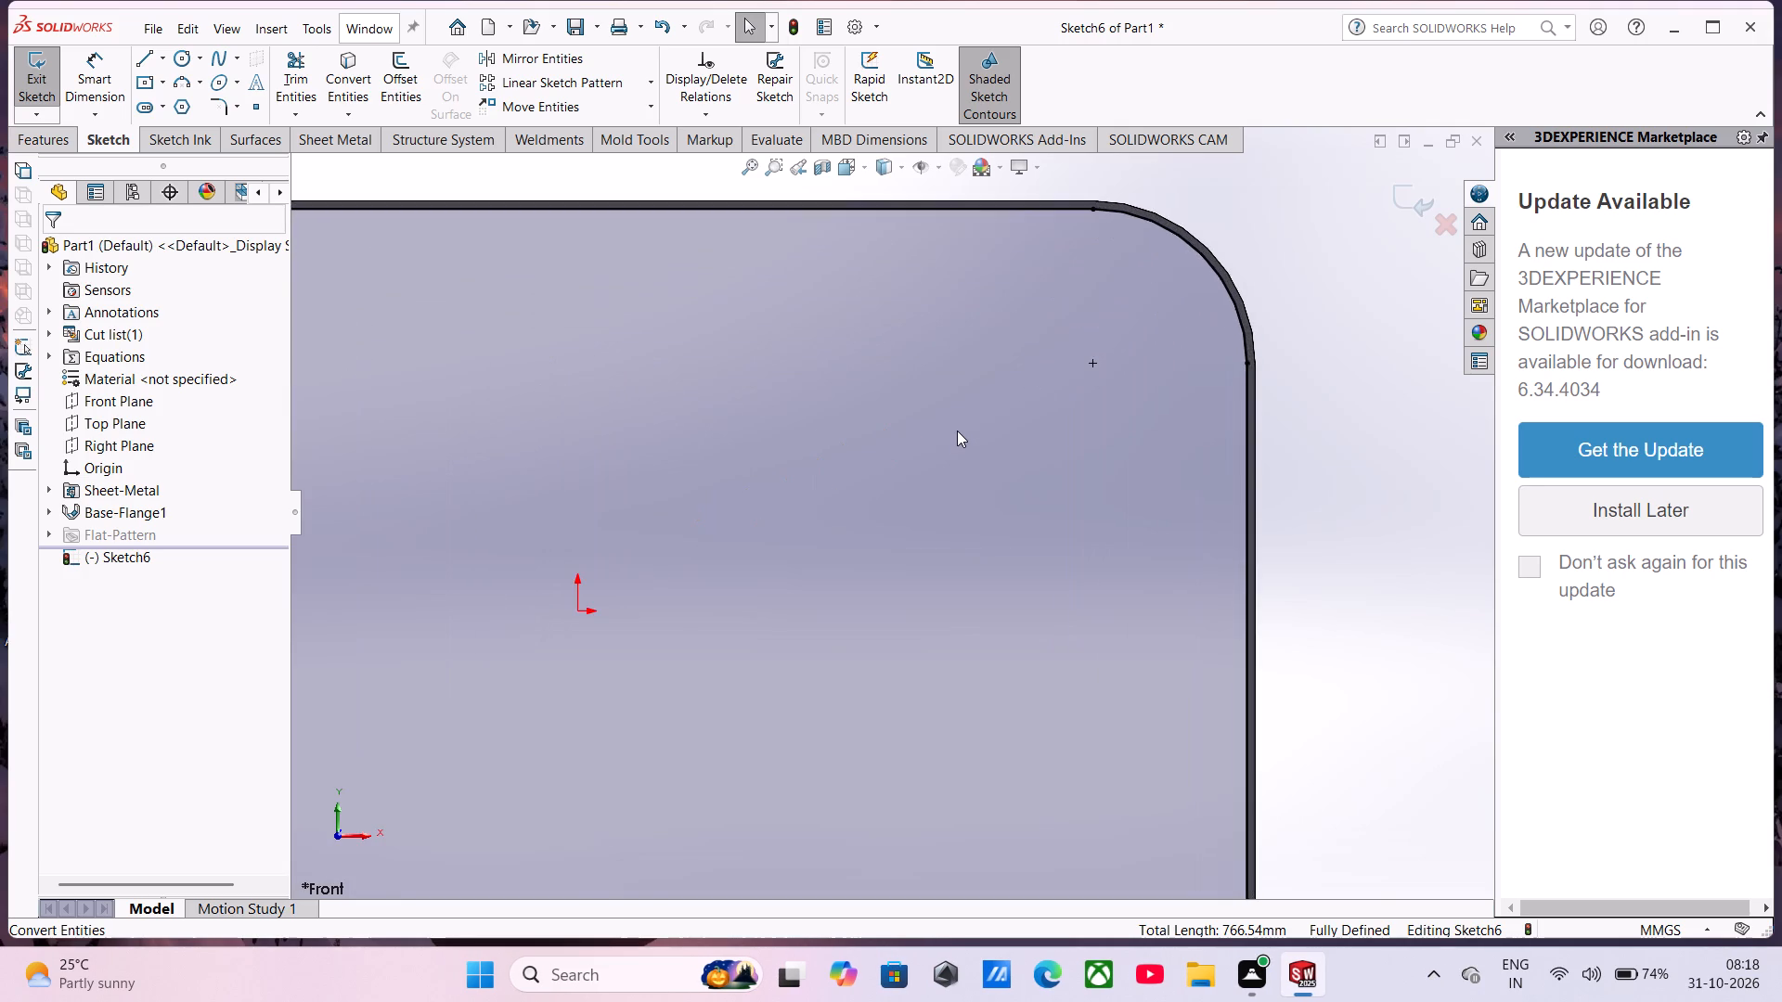
scroll(957, 430, down, 2)
scroll(957, 431, up, 7)
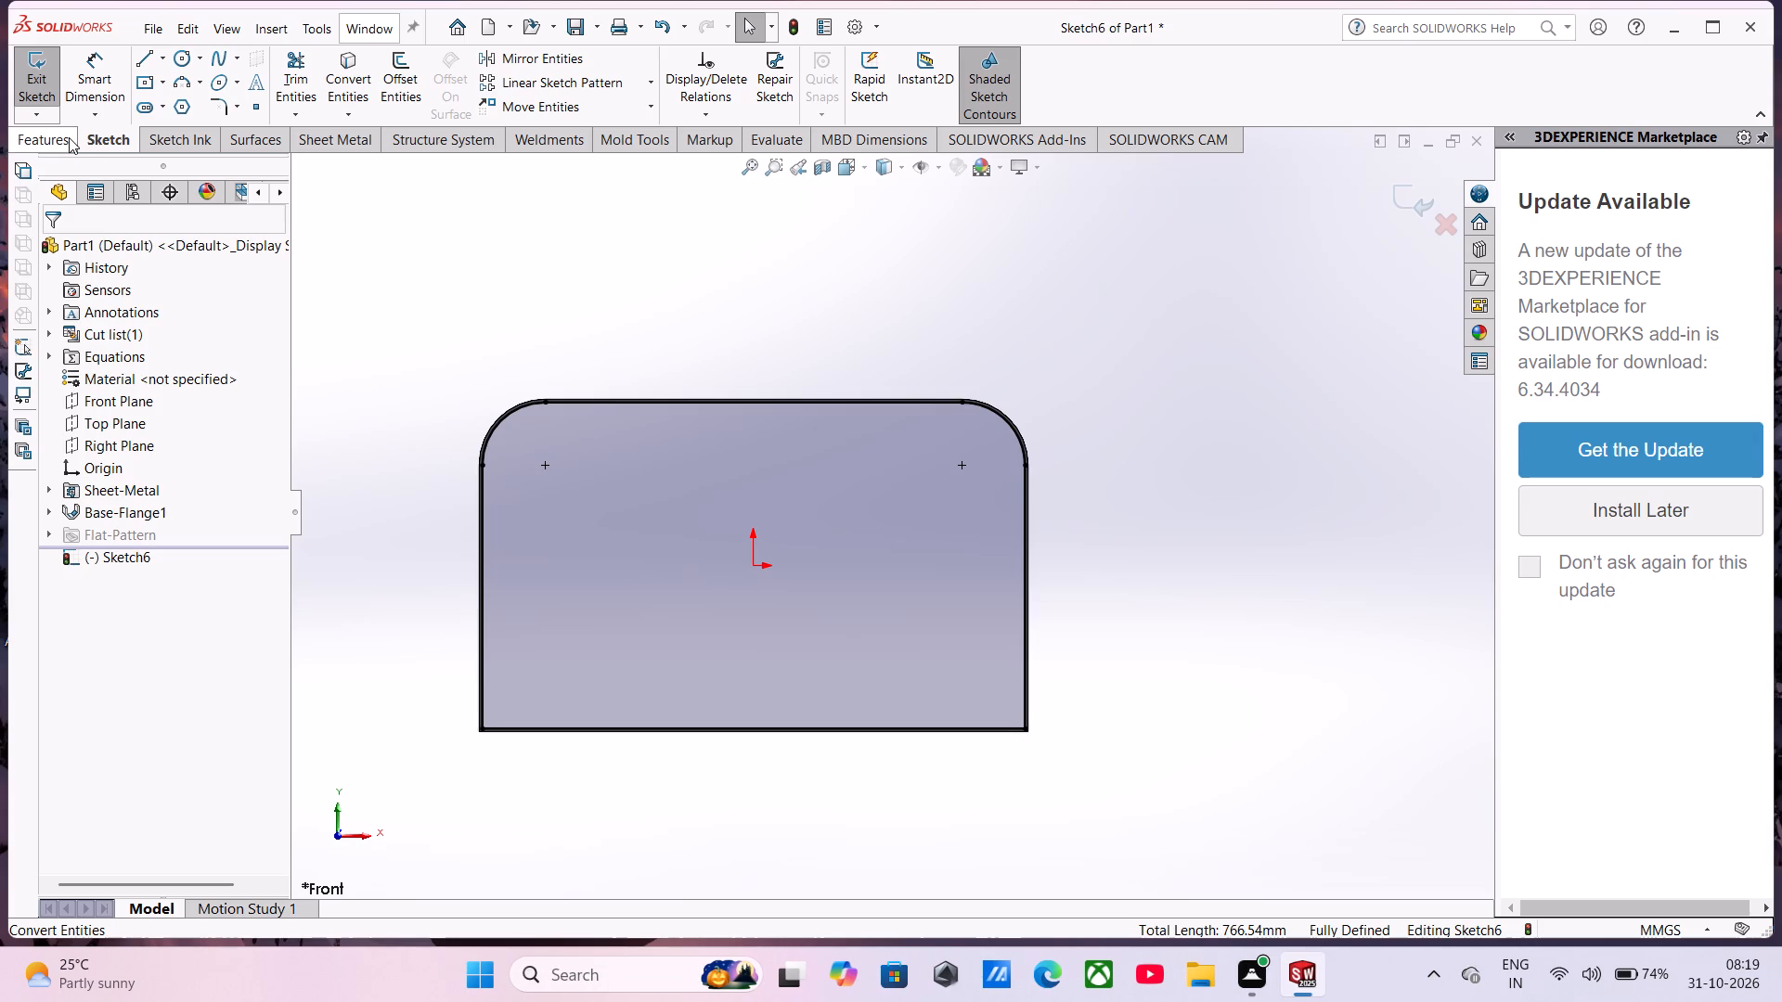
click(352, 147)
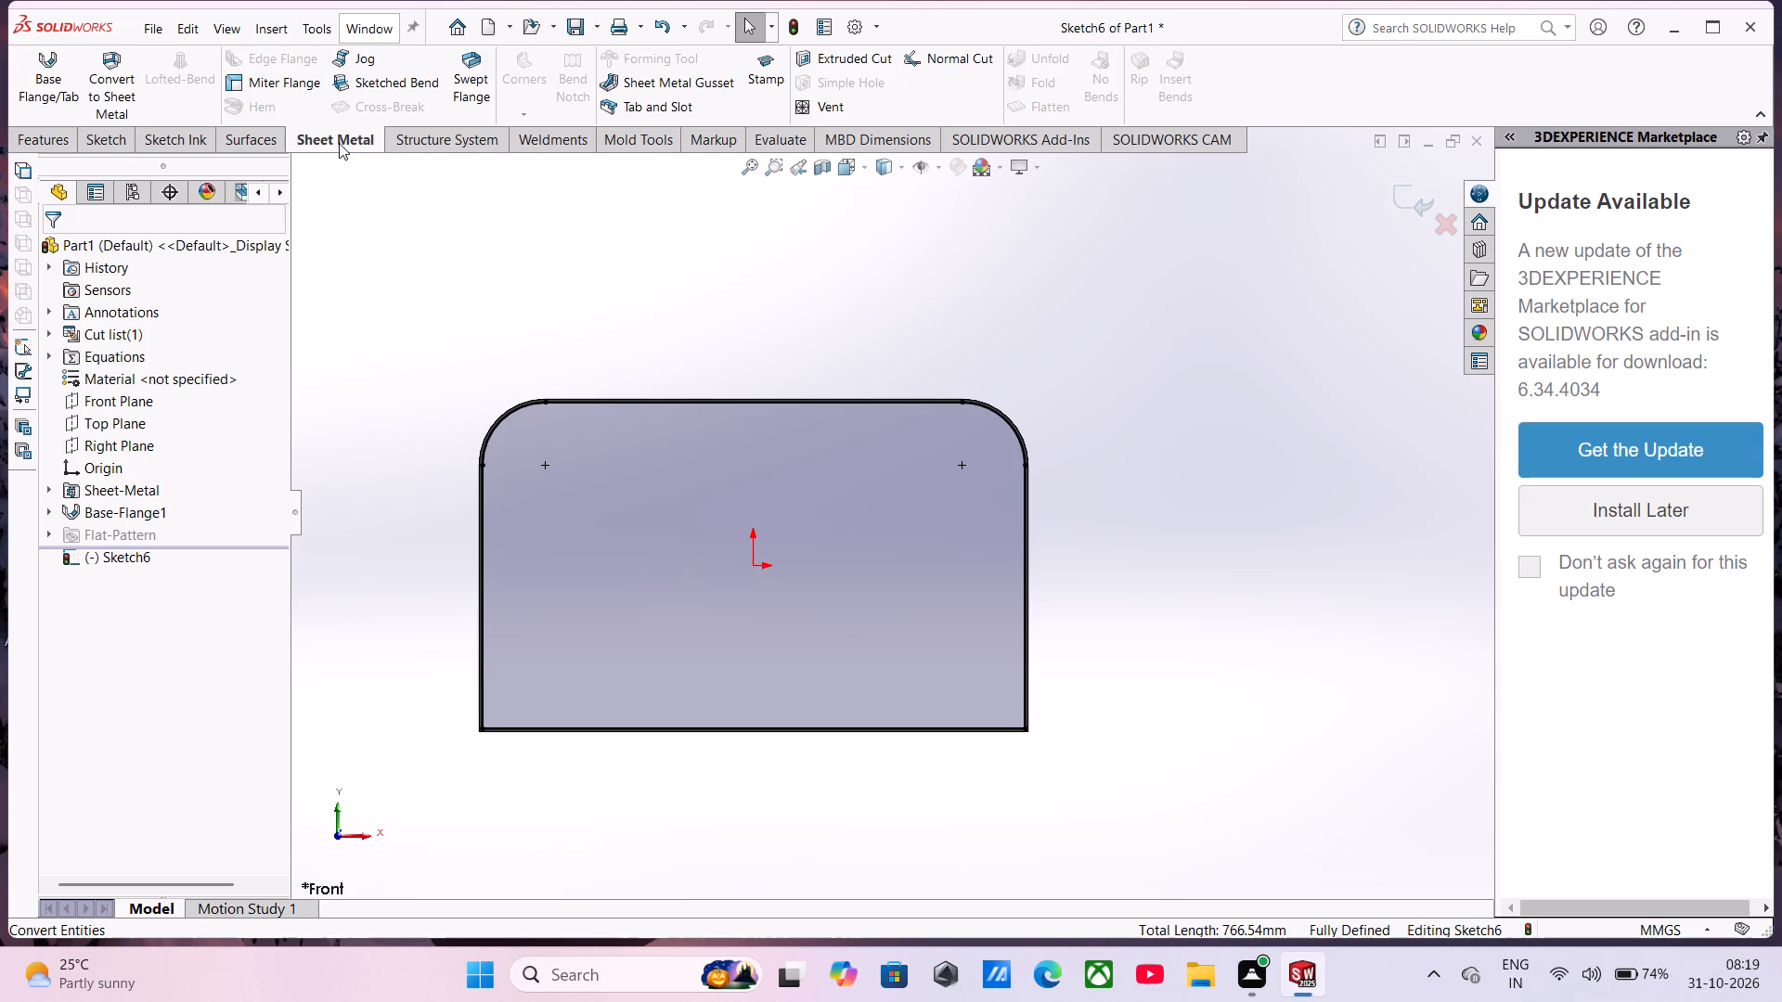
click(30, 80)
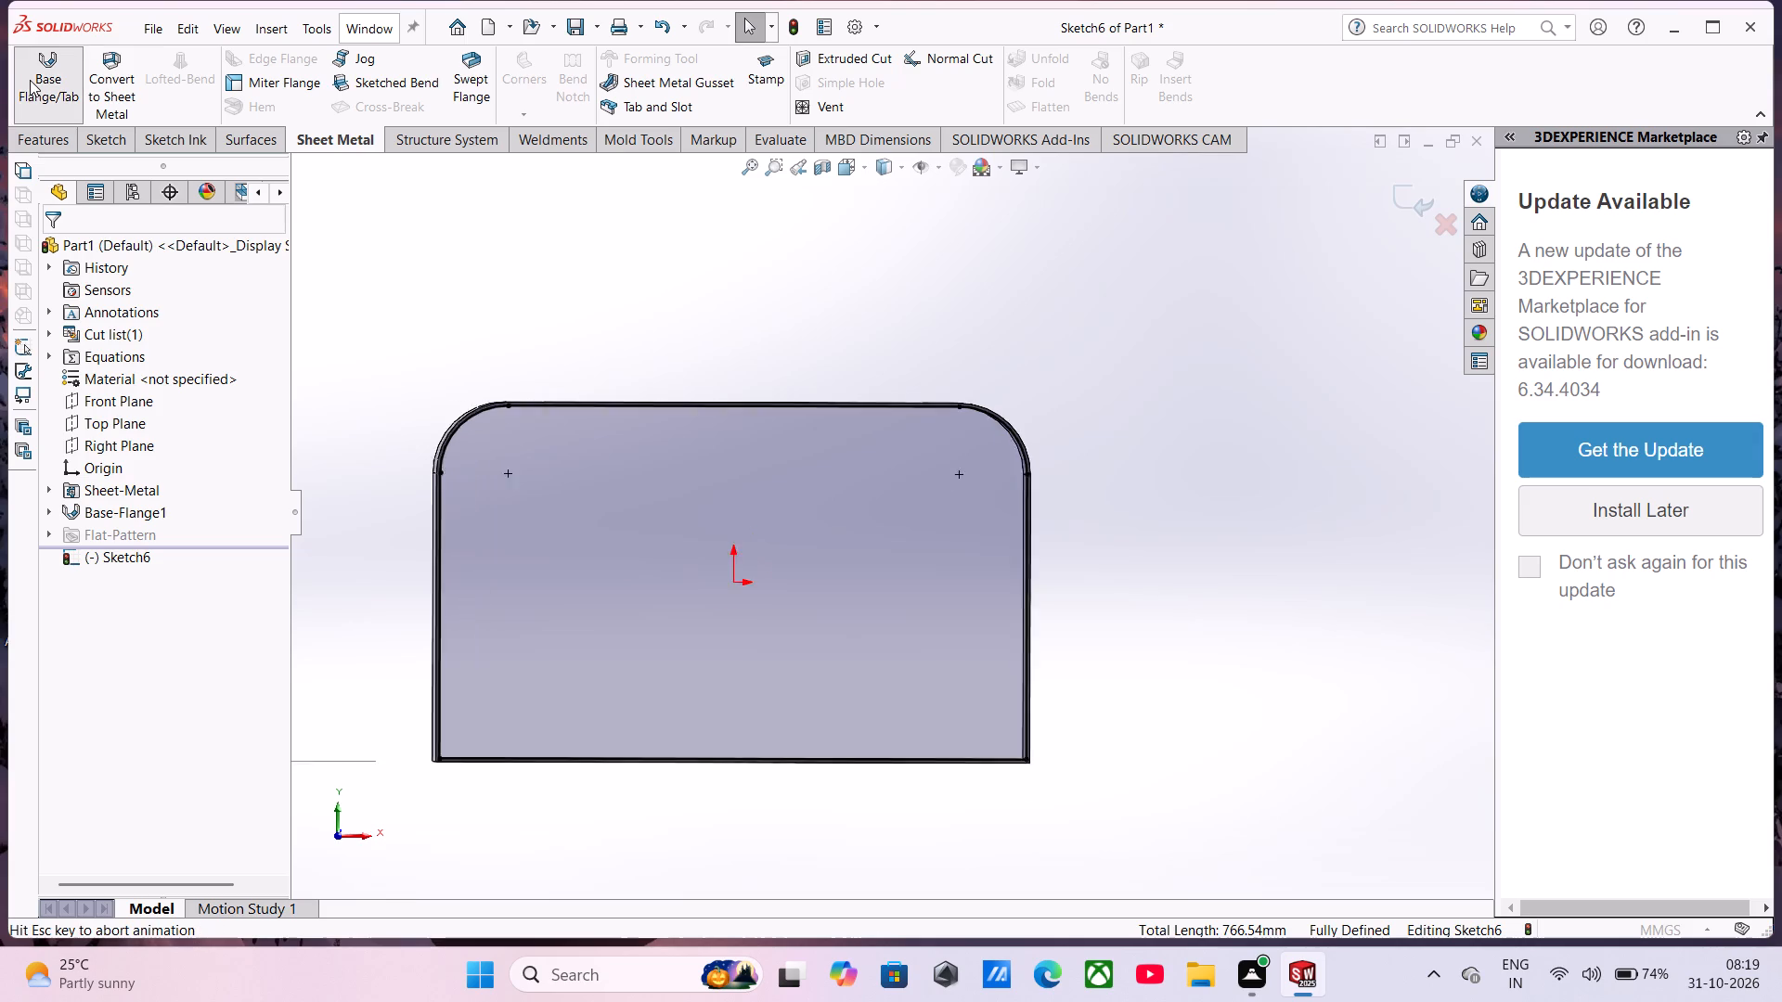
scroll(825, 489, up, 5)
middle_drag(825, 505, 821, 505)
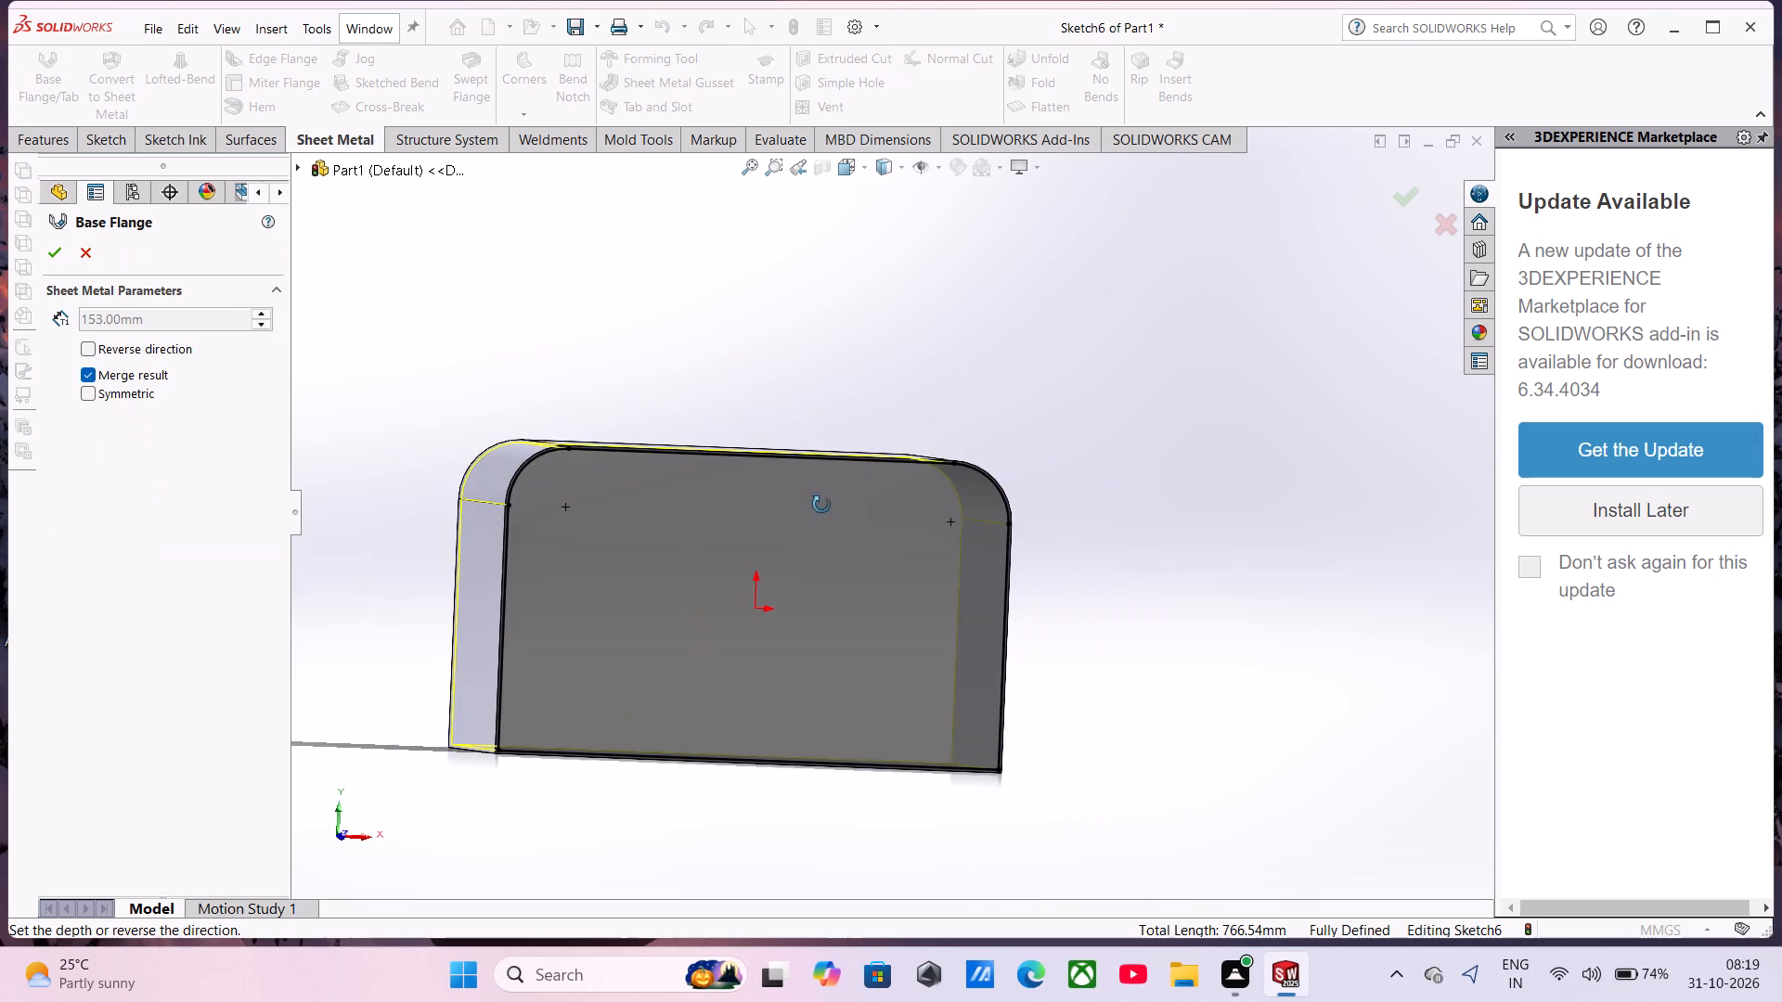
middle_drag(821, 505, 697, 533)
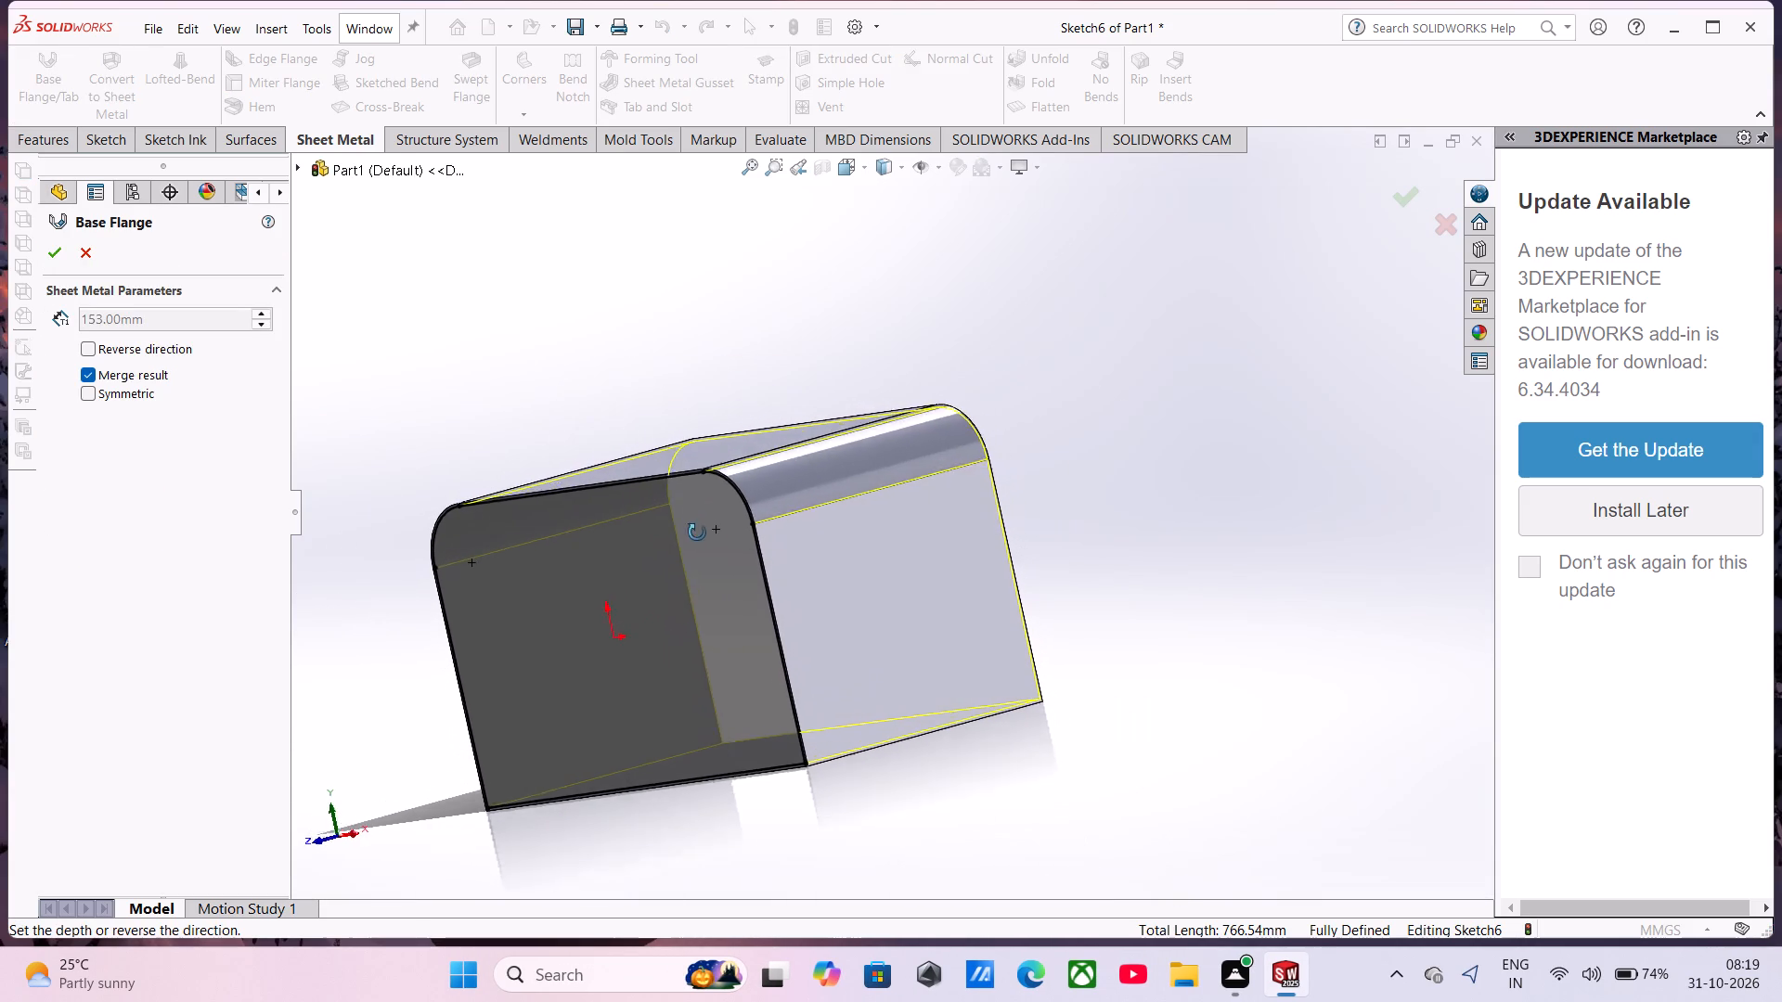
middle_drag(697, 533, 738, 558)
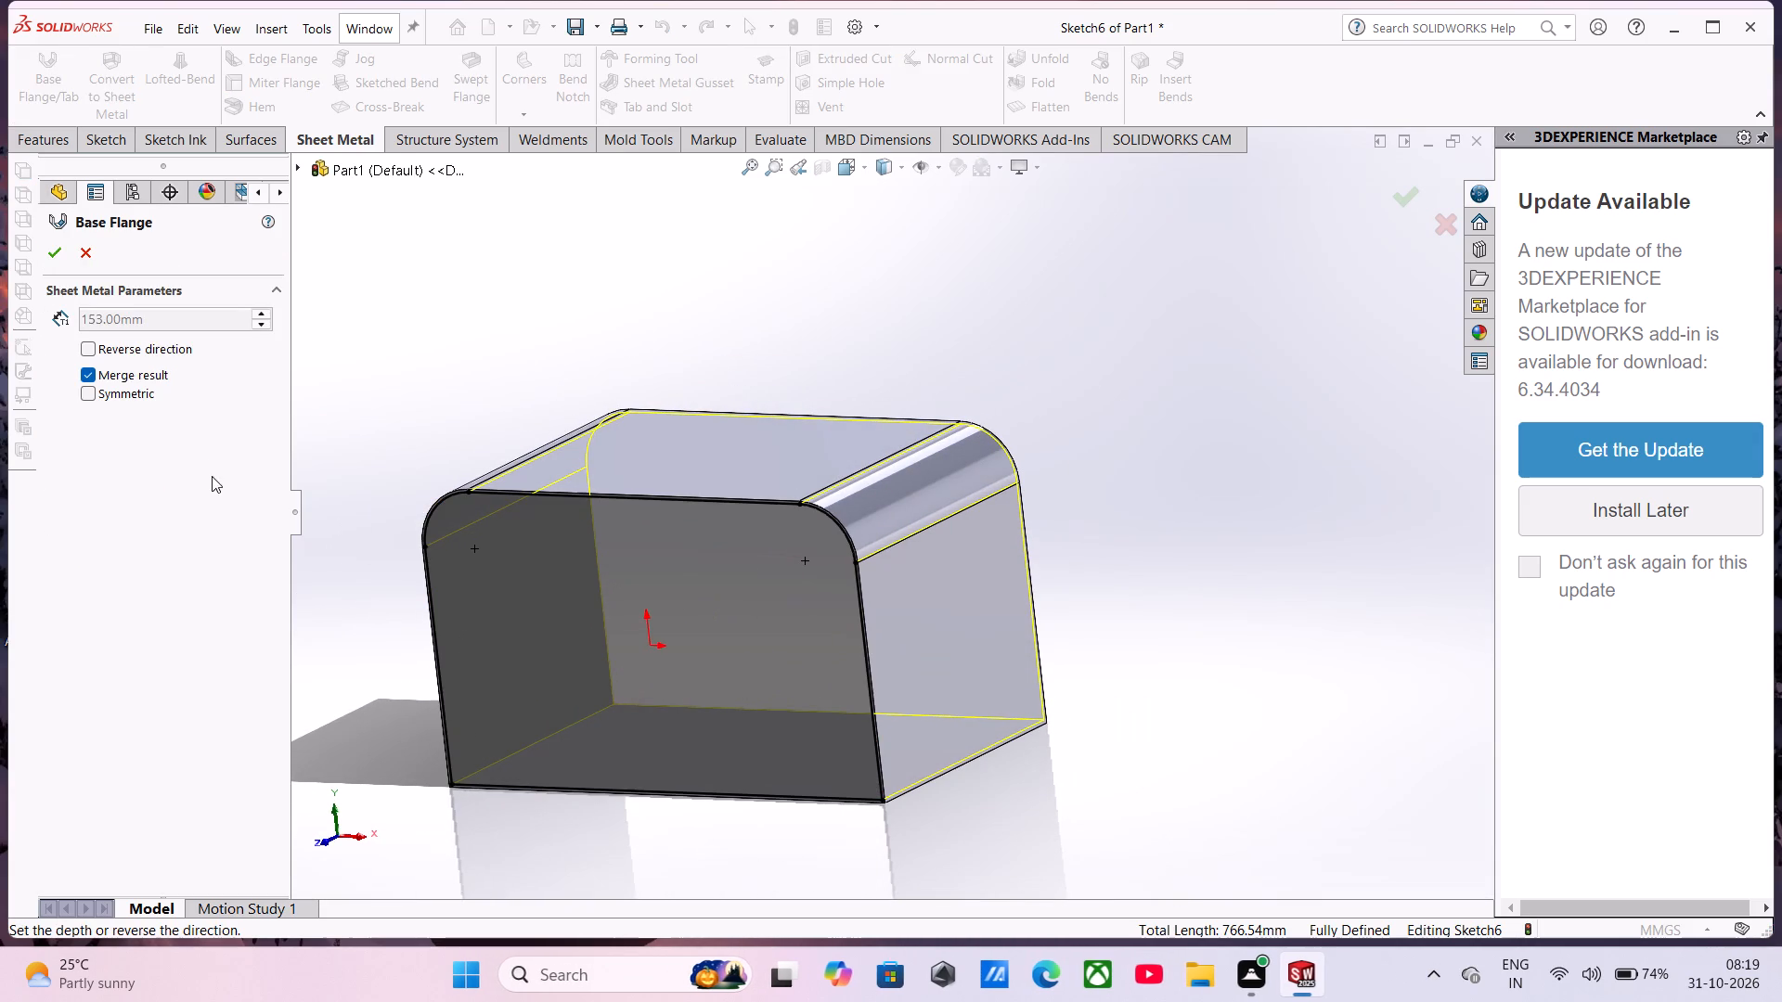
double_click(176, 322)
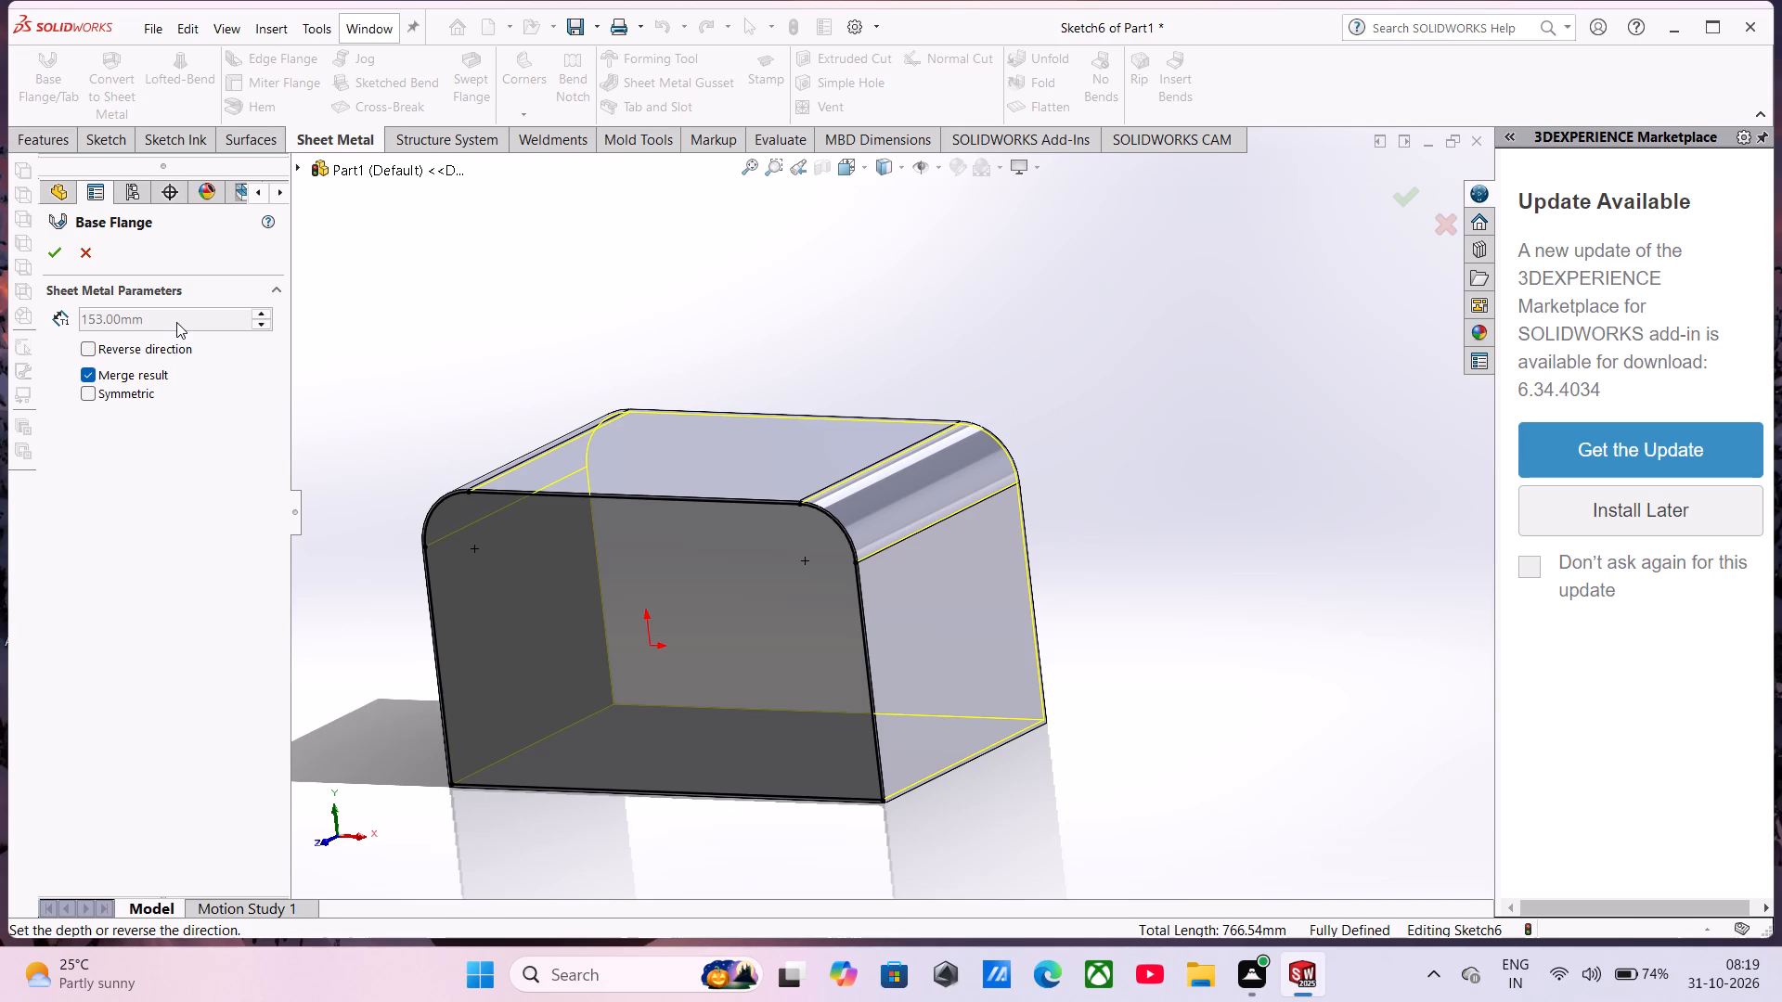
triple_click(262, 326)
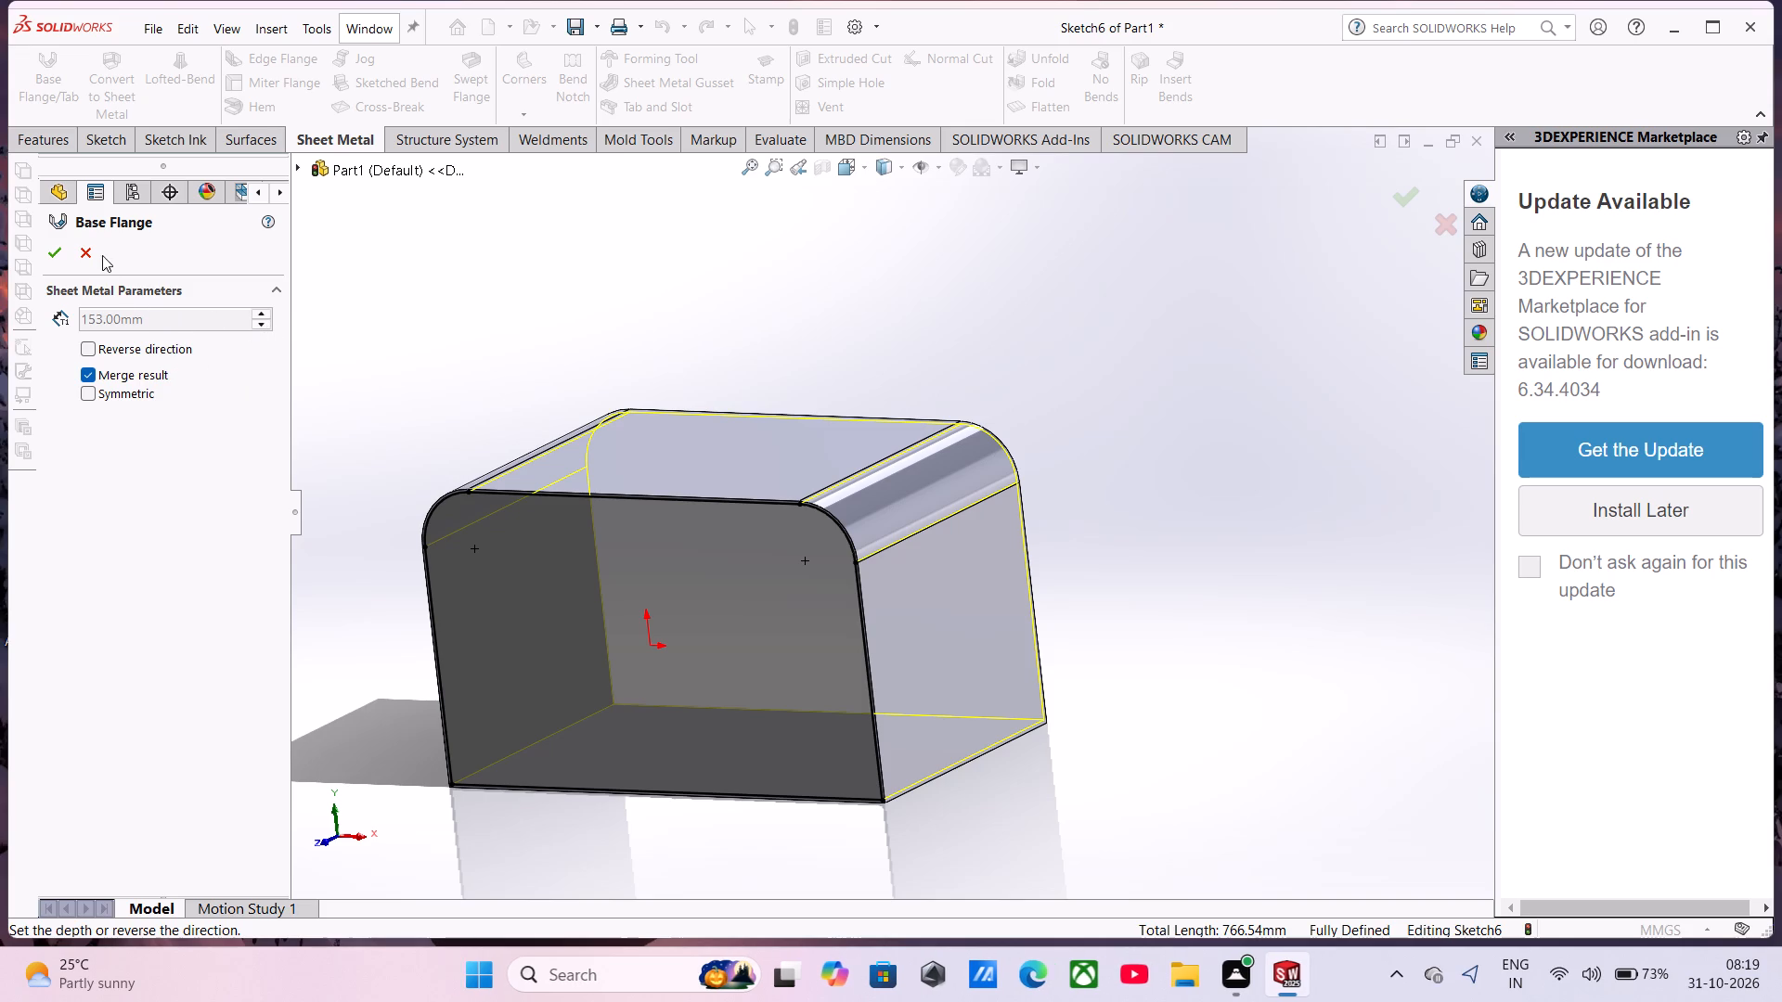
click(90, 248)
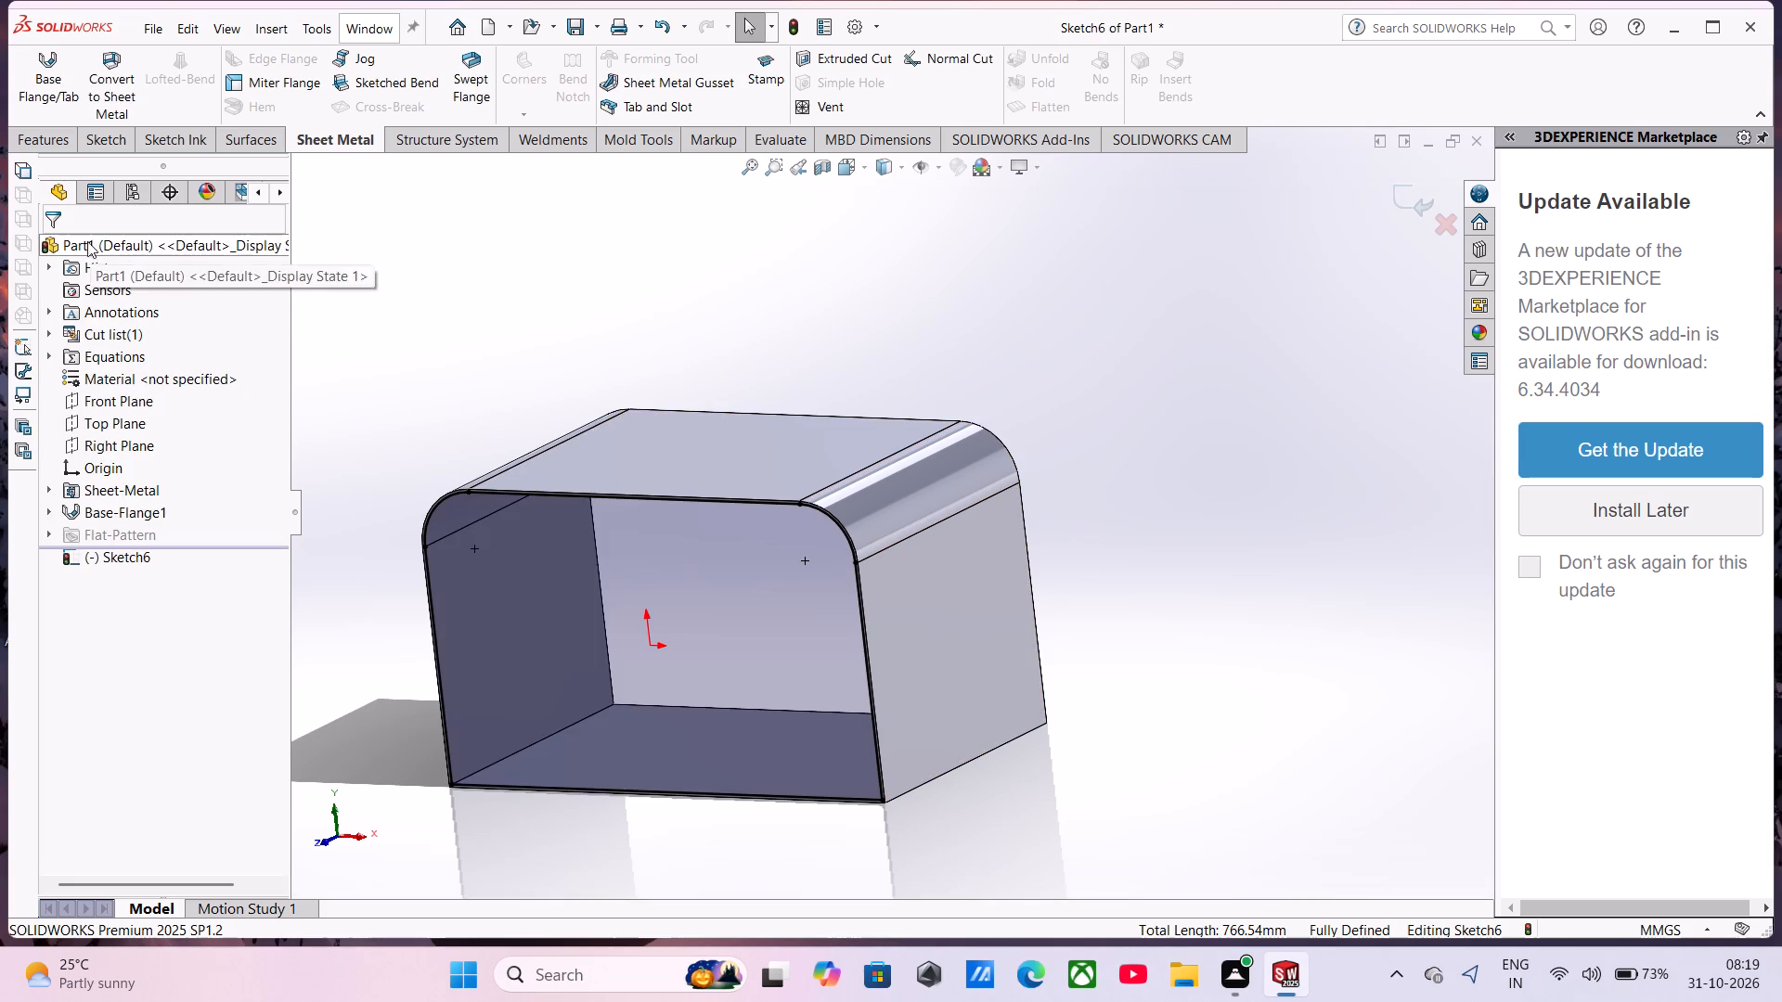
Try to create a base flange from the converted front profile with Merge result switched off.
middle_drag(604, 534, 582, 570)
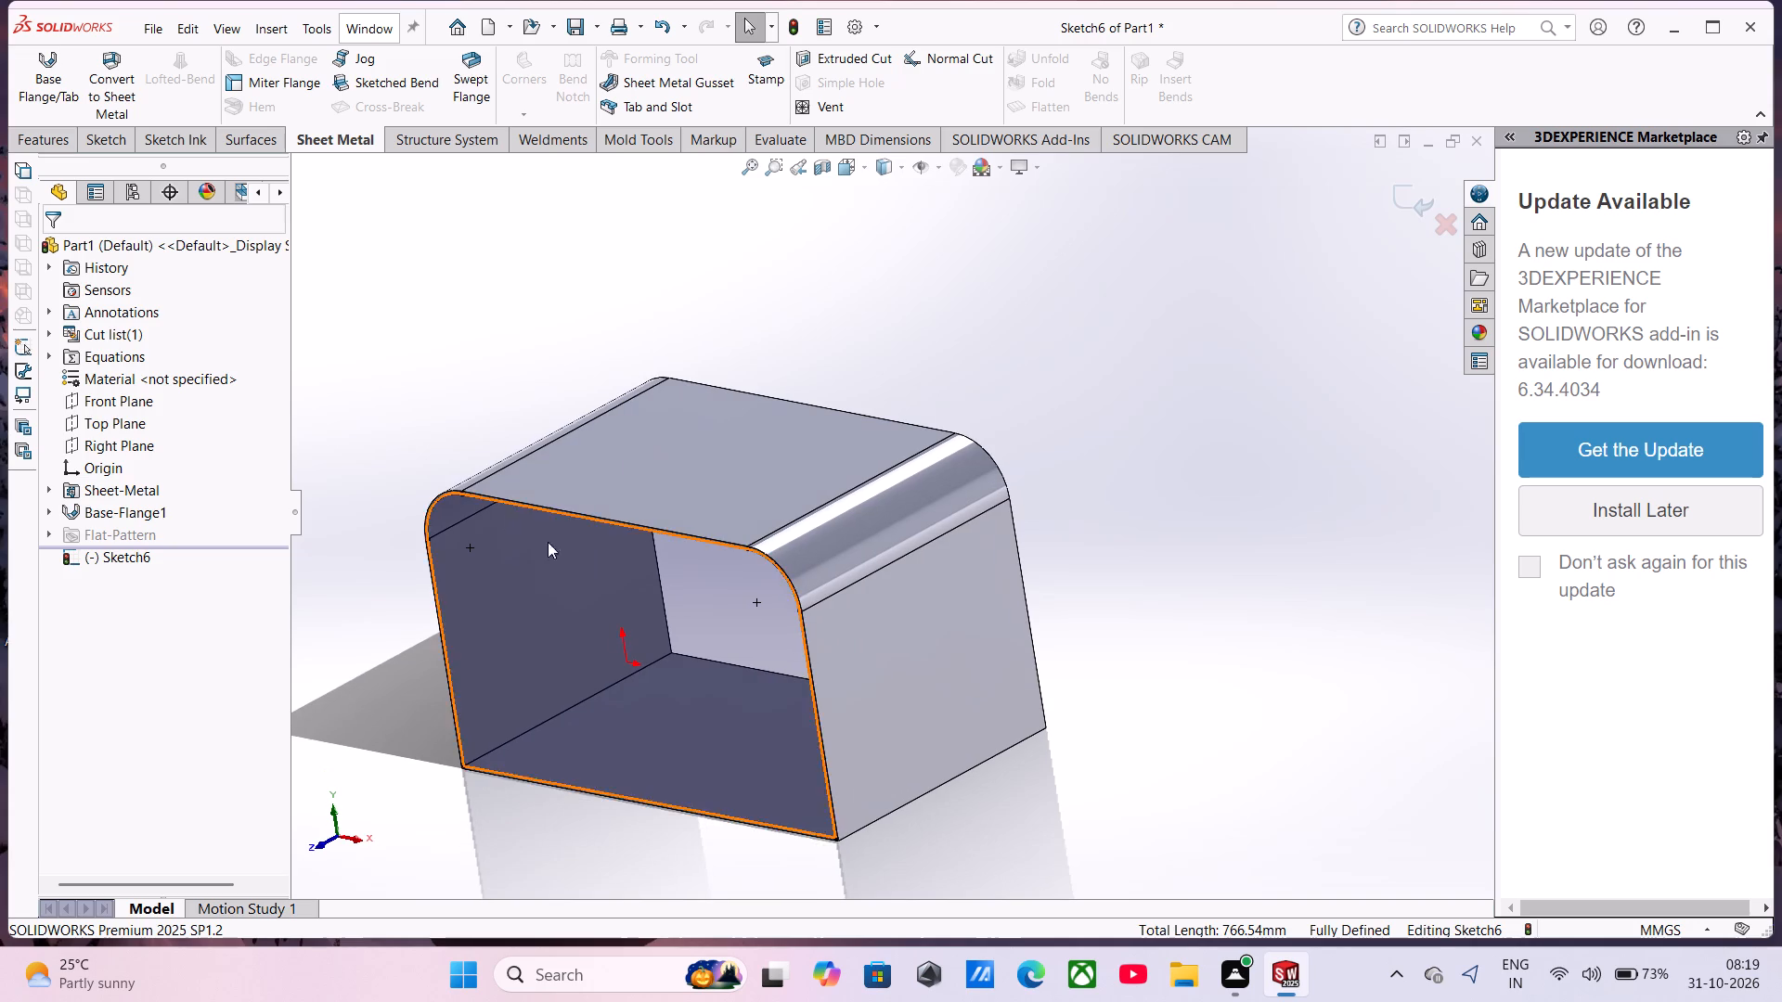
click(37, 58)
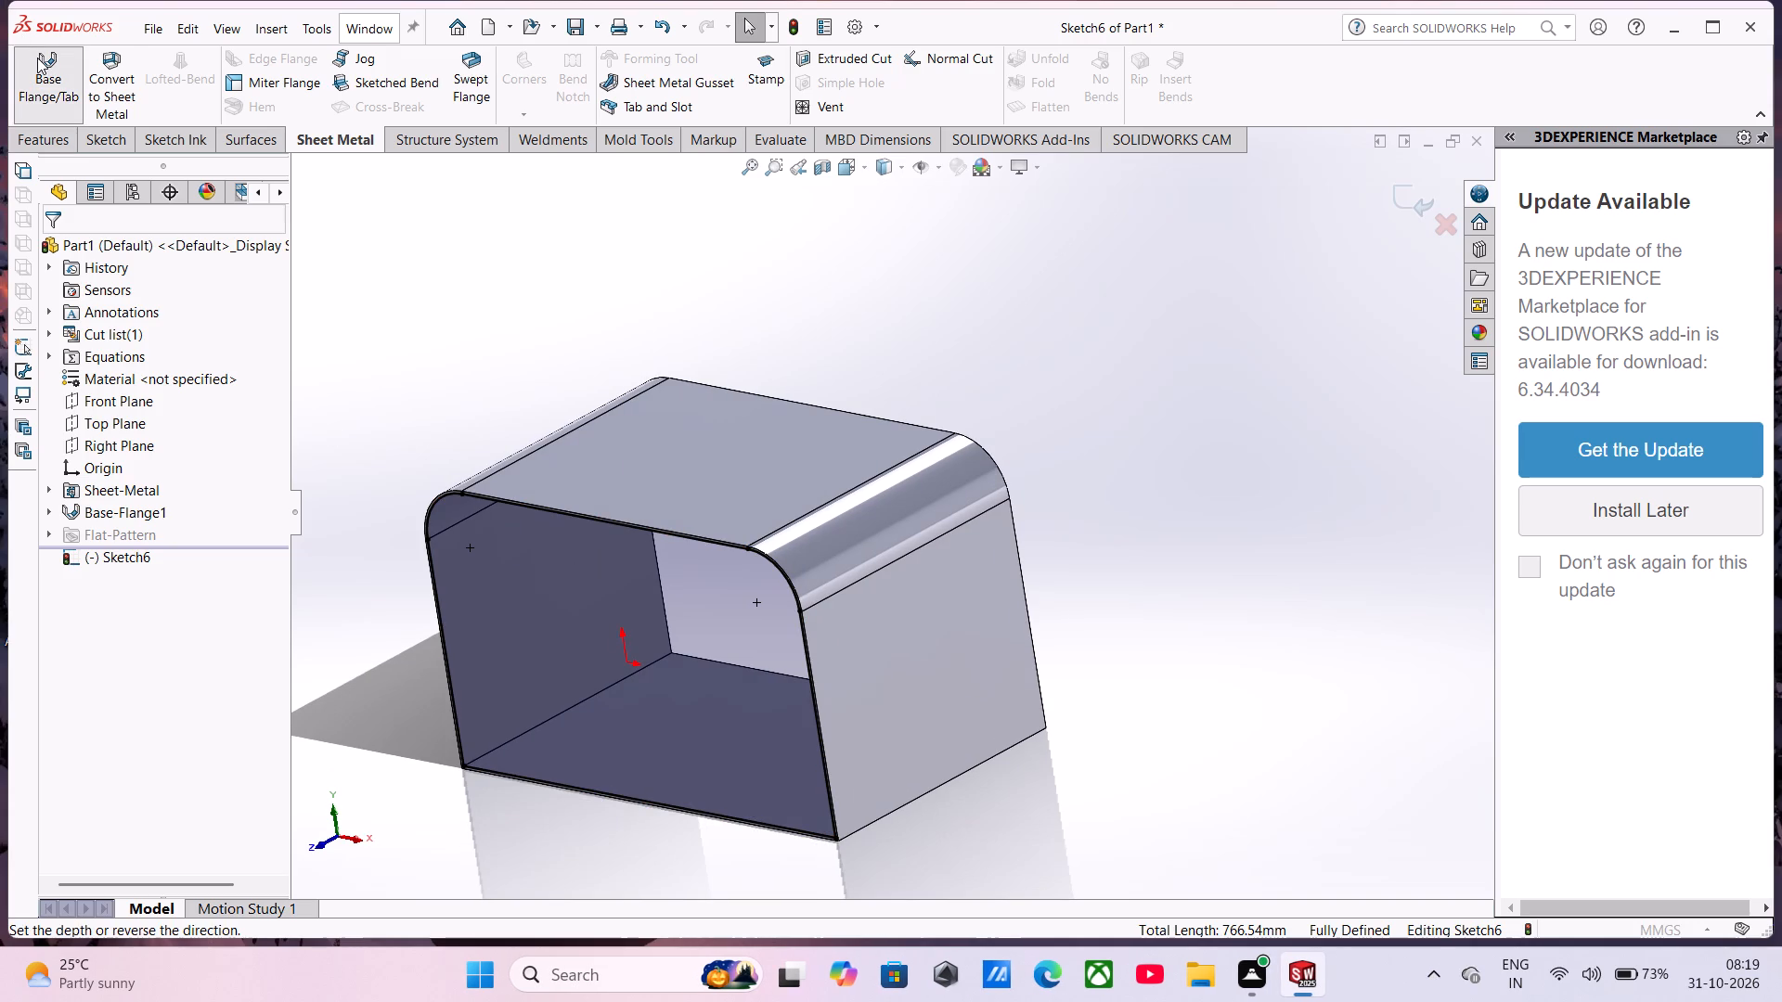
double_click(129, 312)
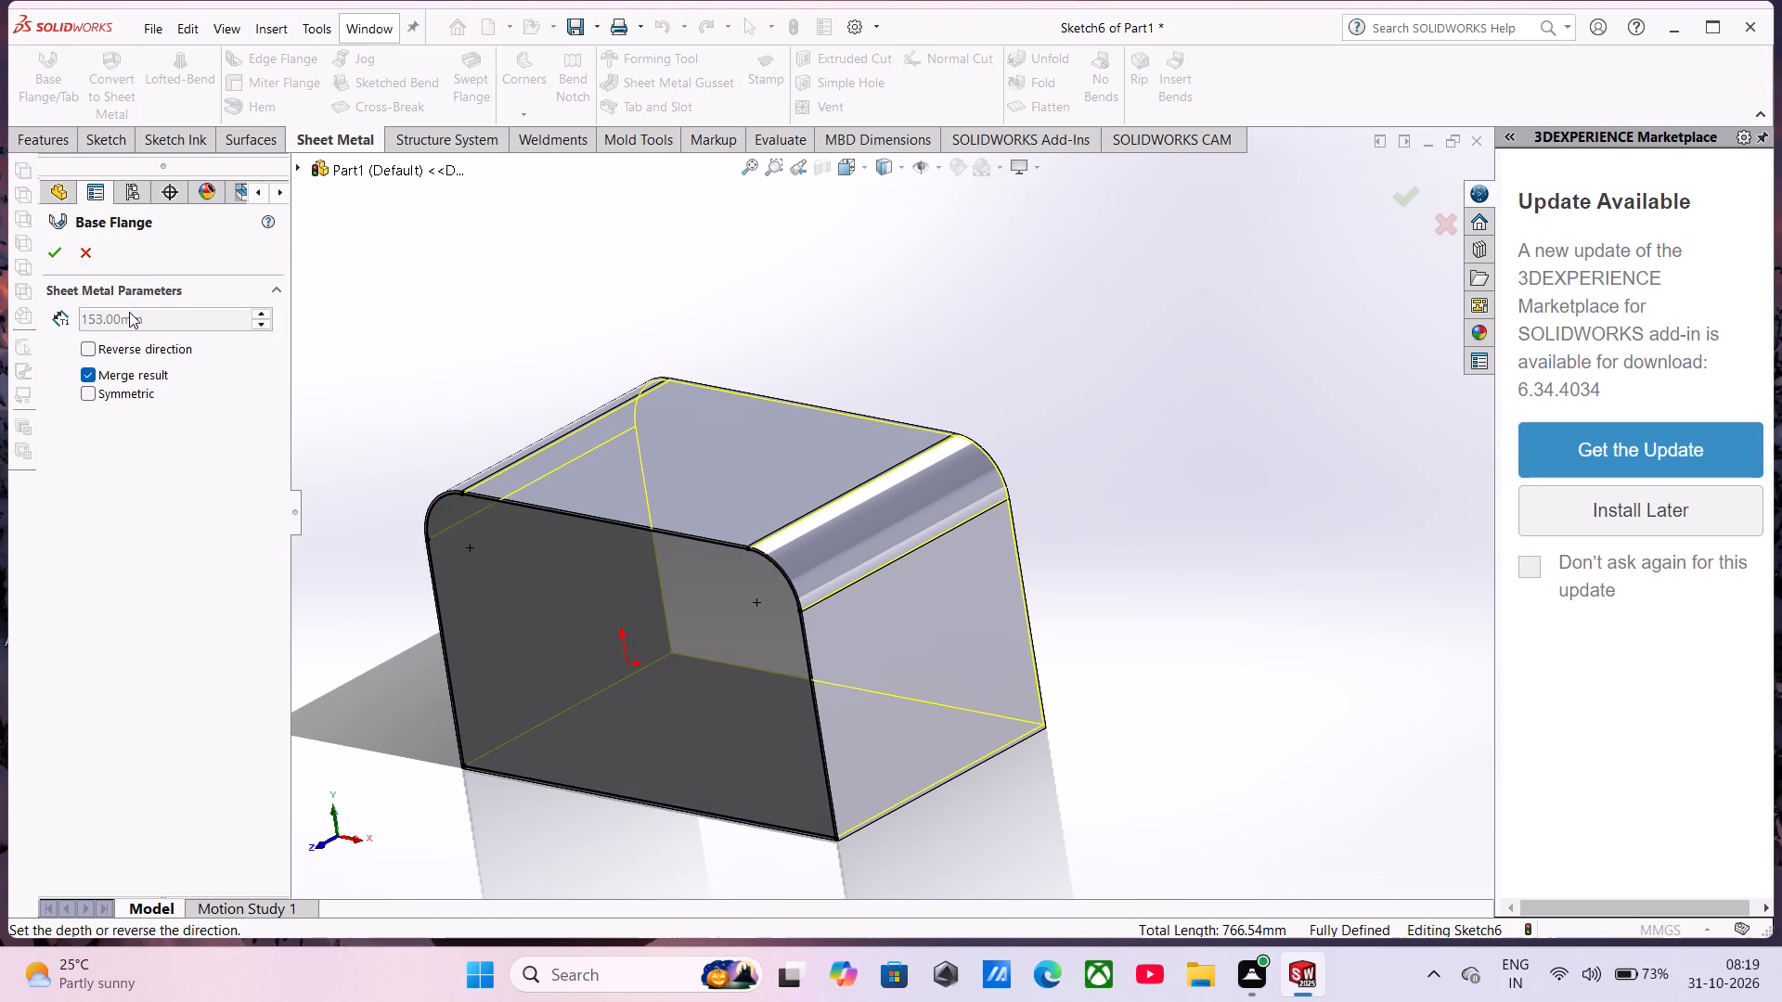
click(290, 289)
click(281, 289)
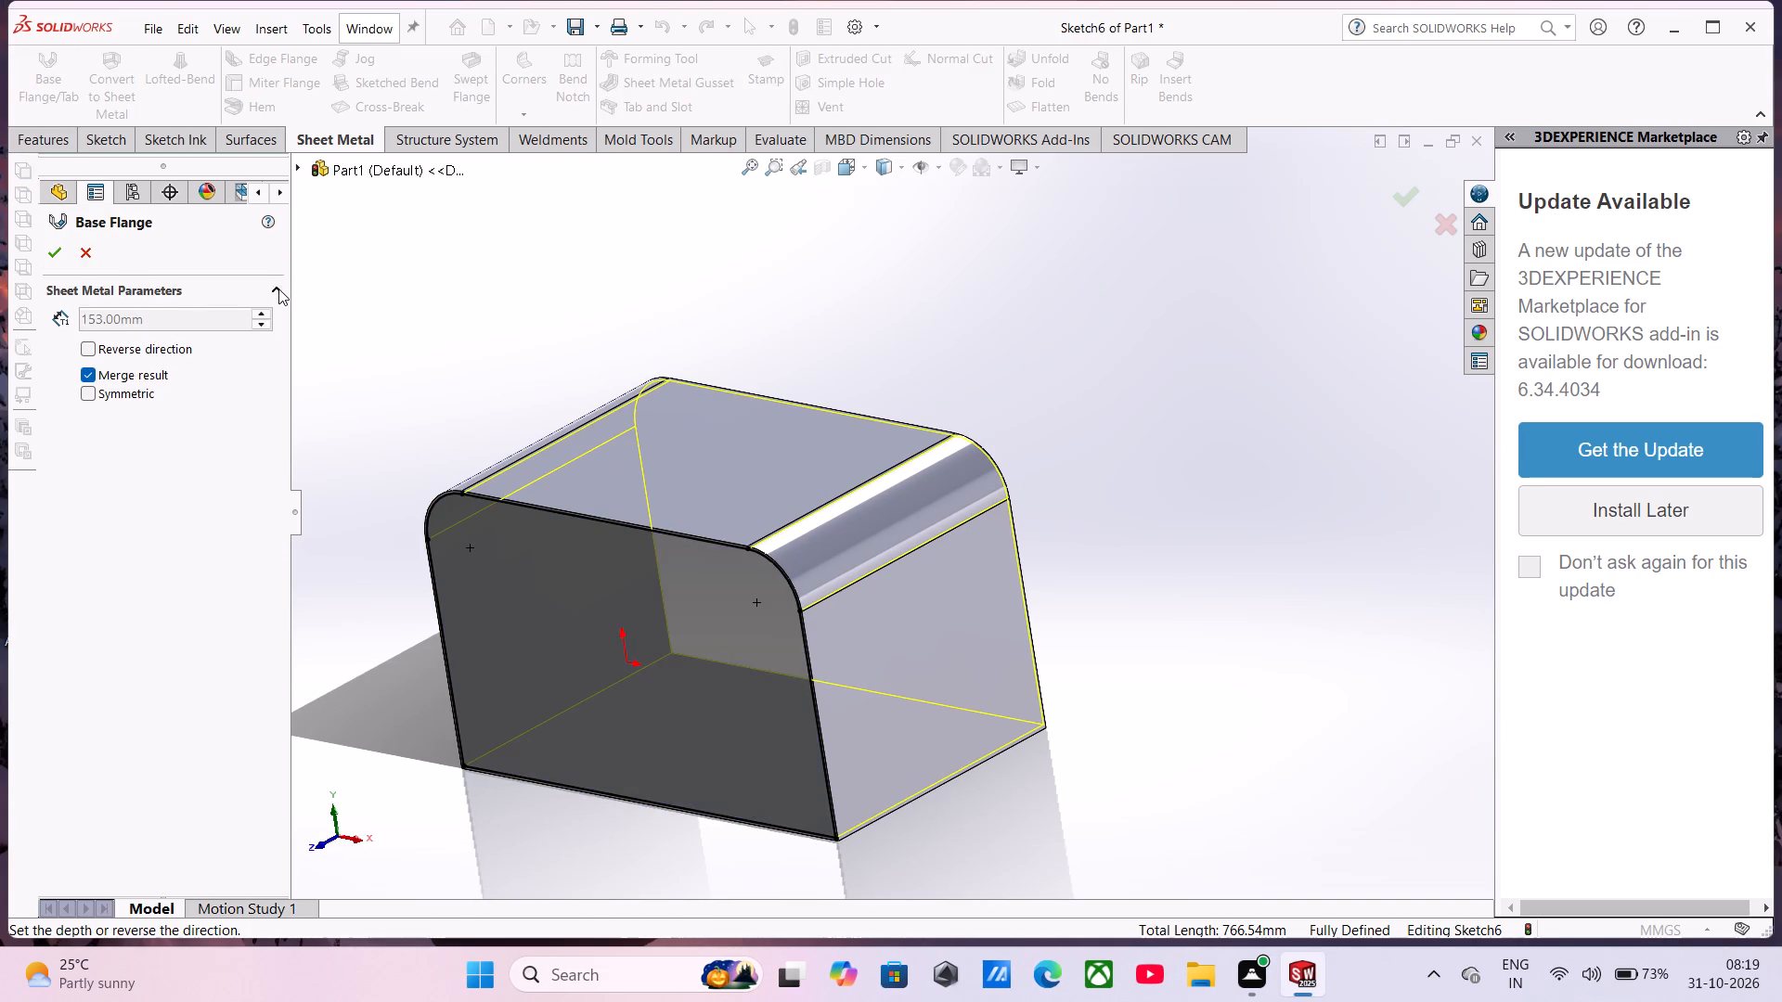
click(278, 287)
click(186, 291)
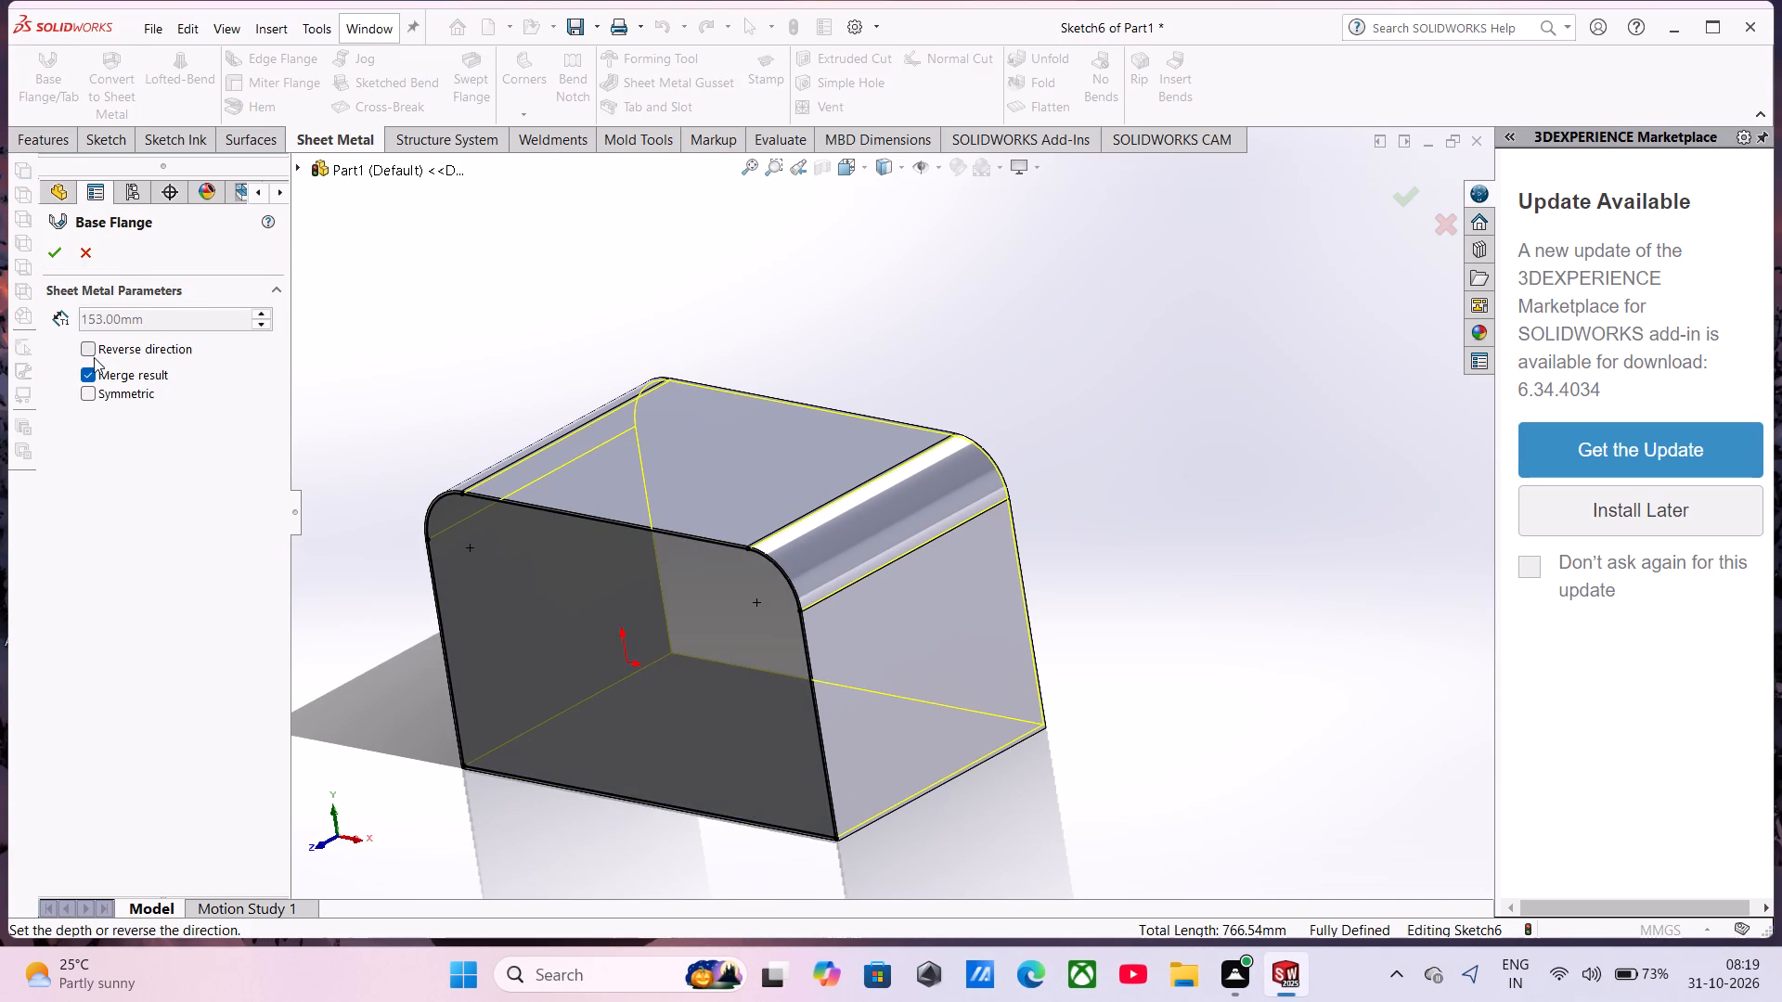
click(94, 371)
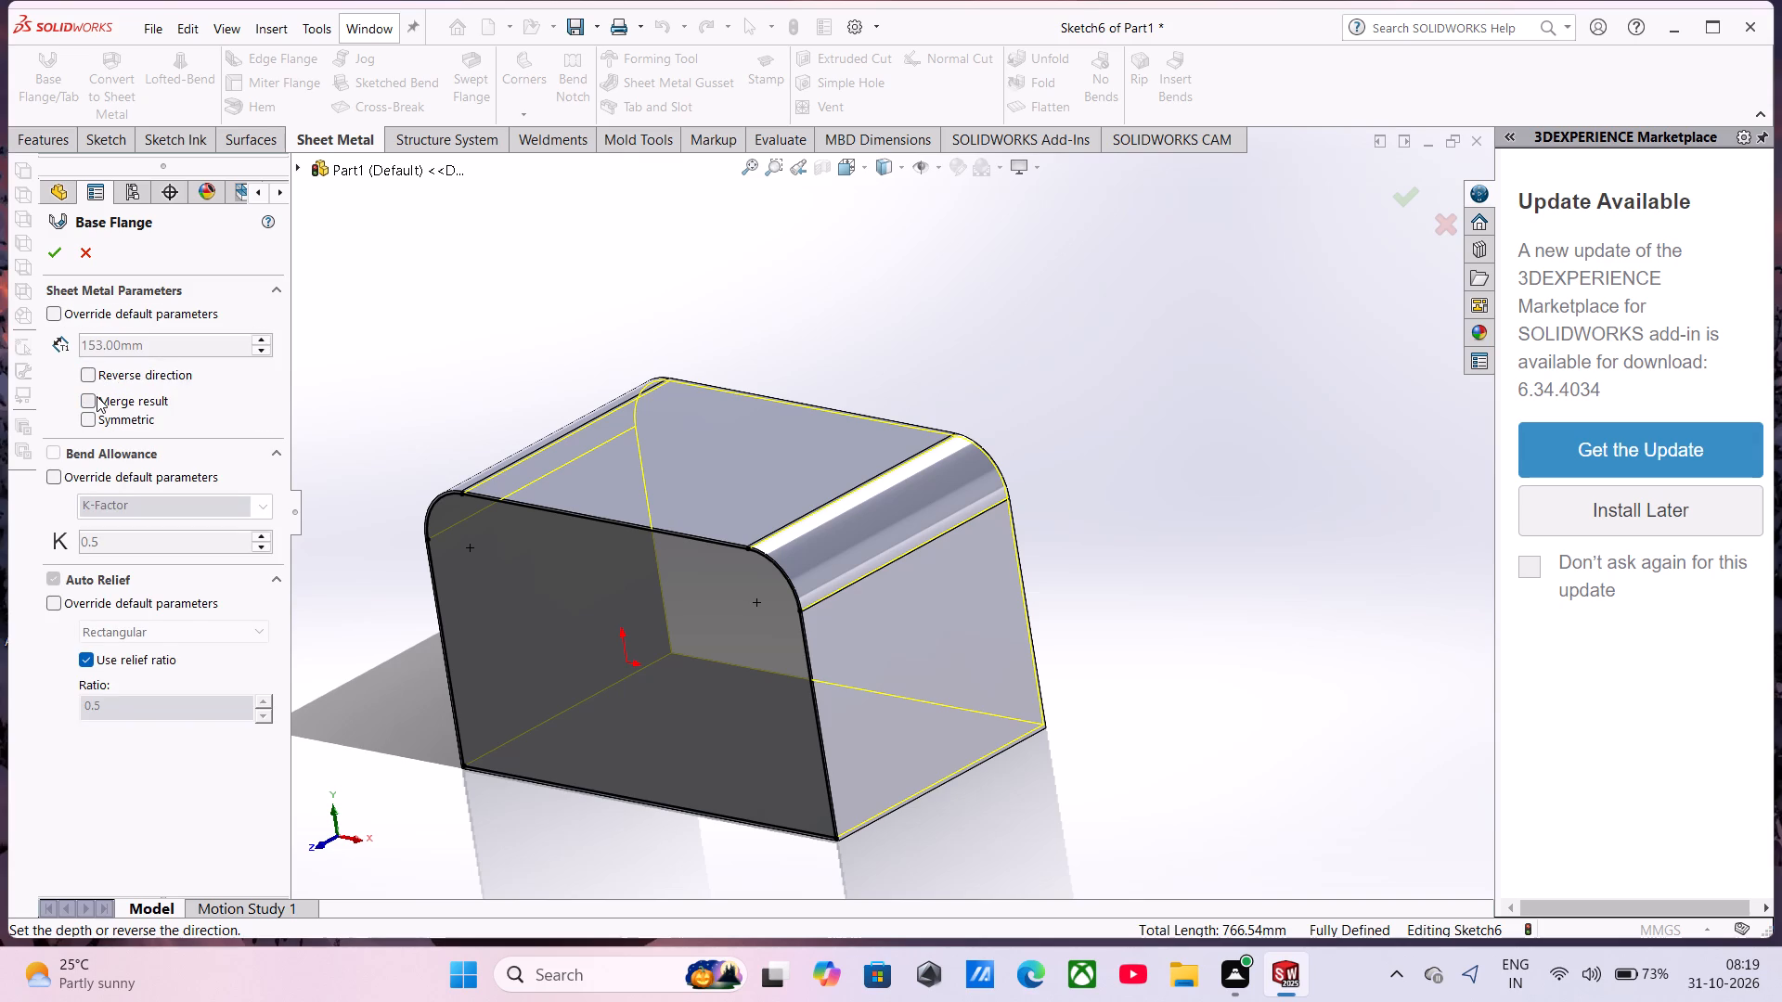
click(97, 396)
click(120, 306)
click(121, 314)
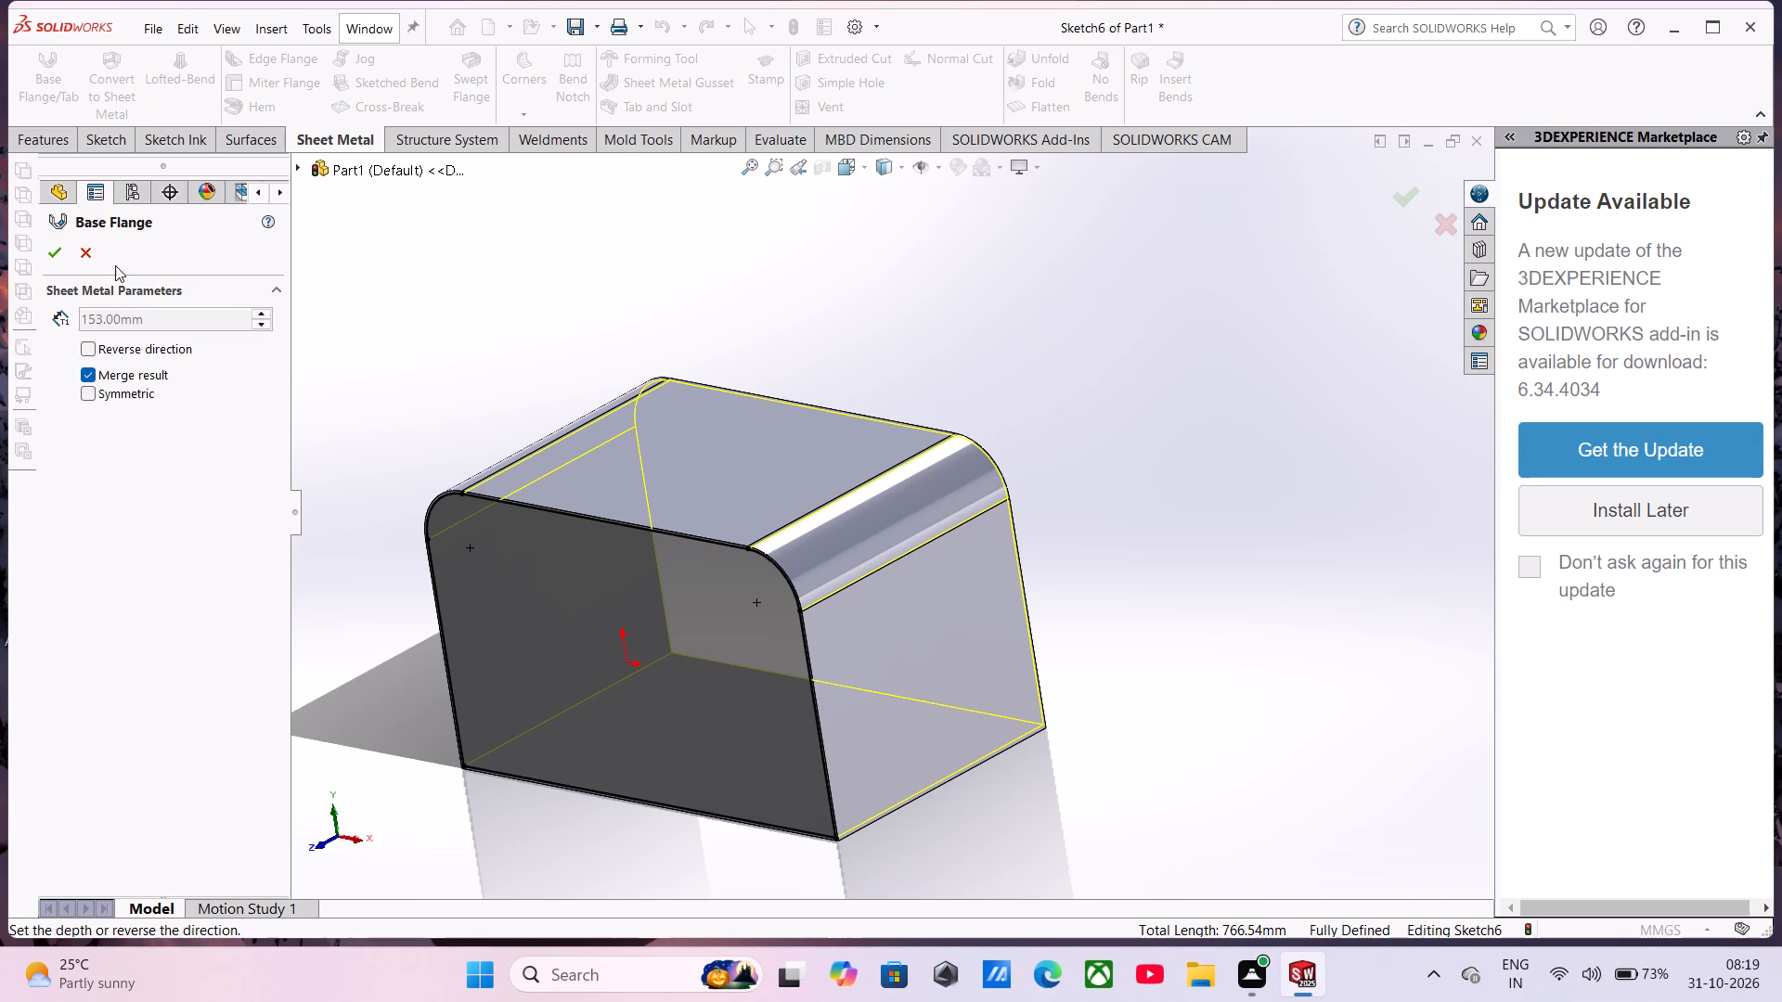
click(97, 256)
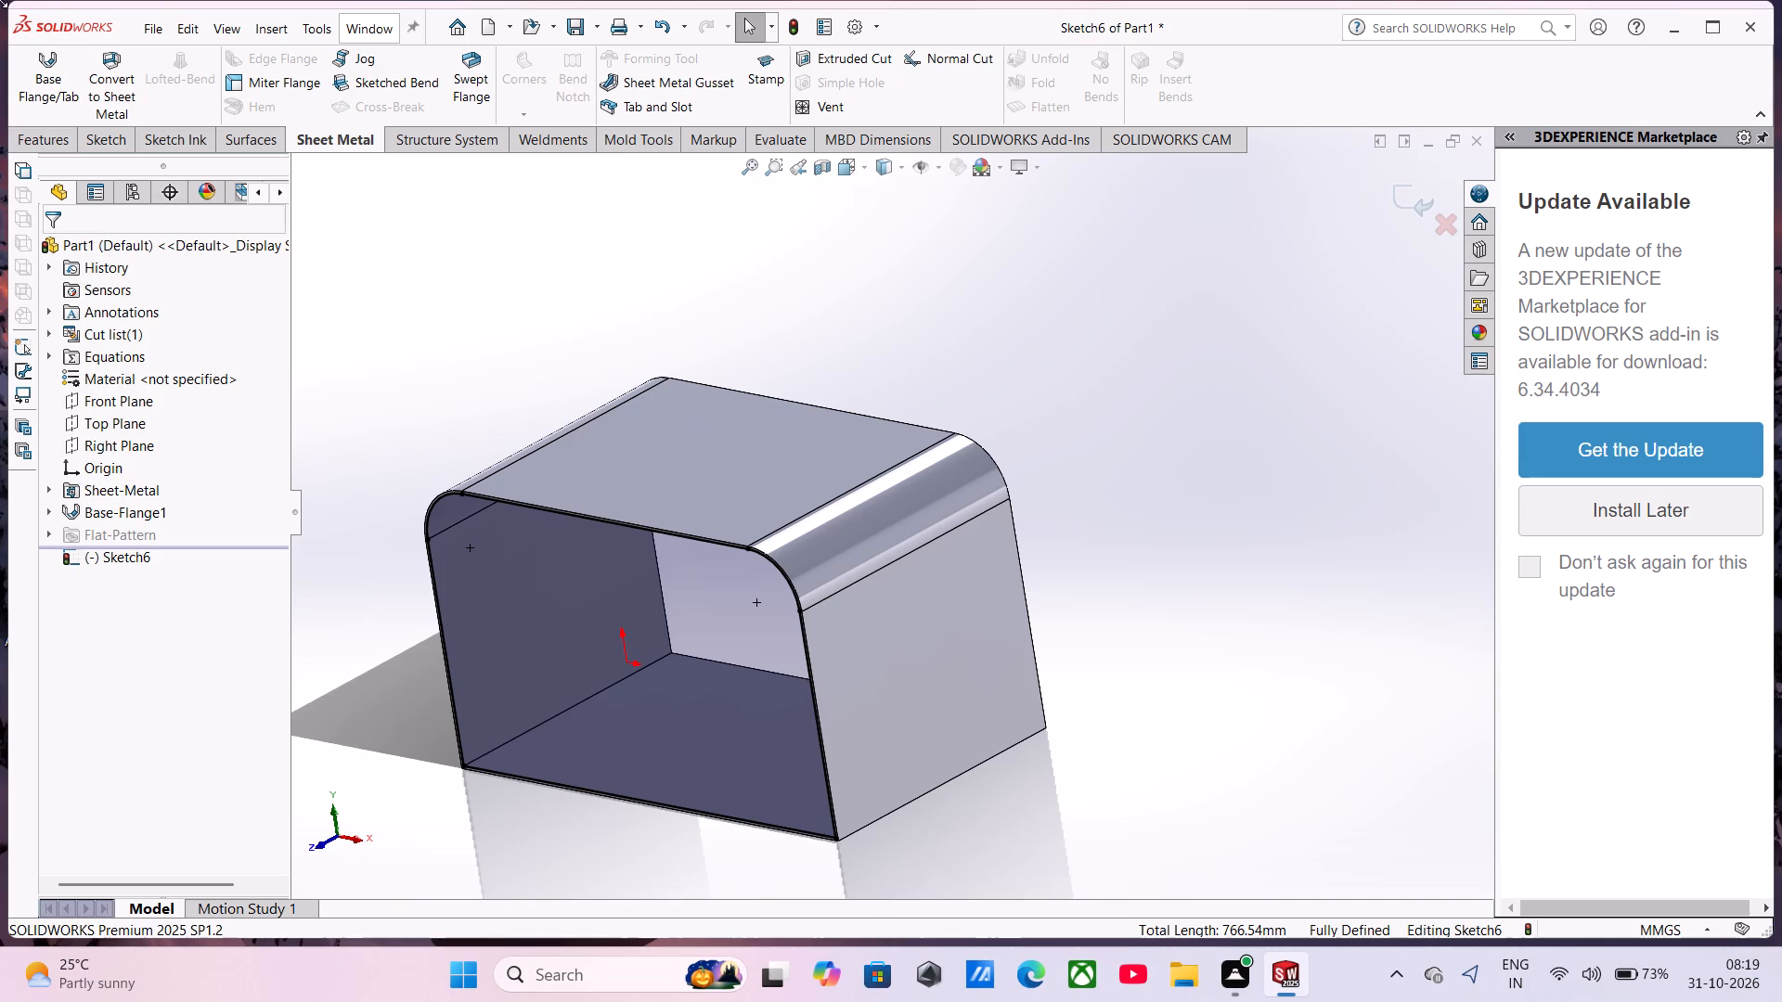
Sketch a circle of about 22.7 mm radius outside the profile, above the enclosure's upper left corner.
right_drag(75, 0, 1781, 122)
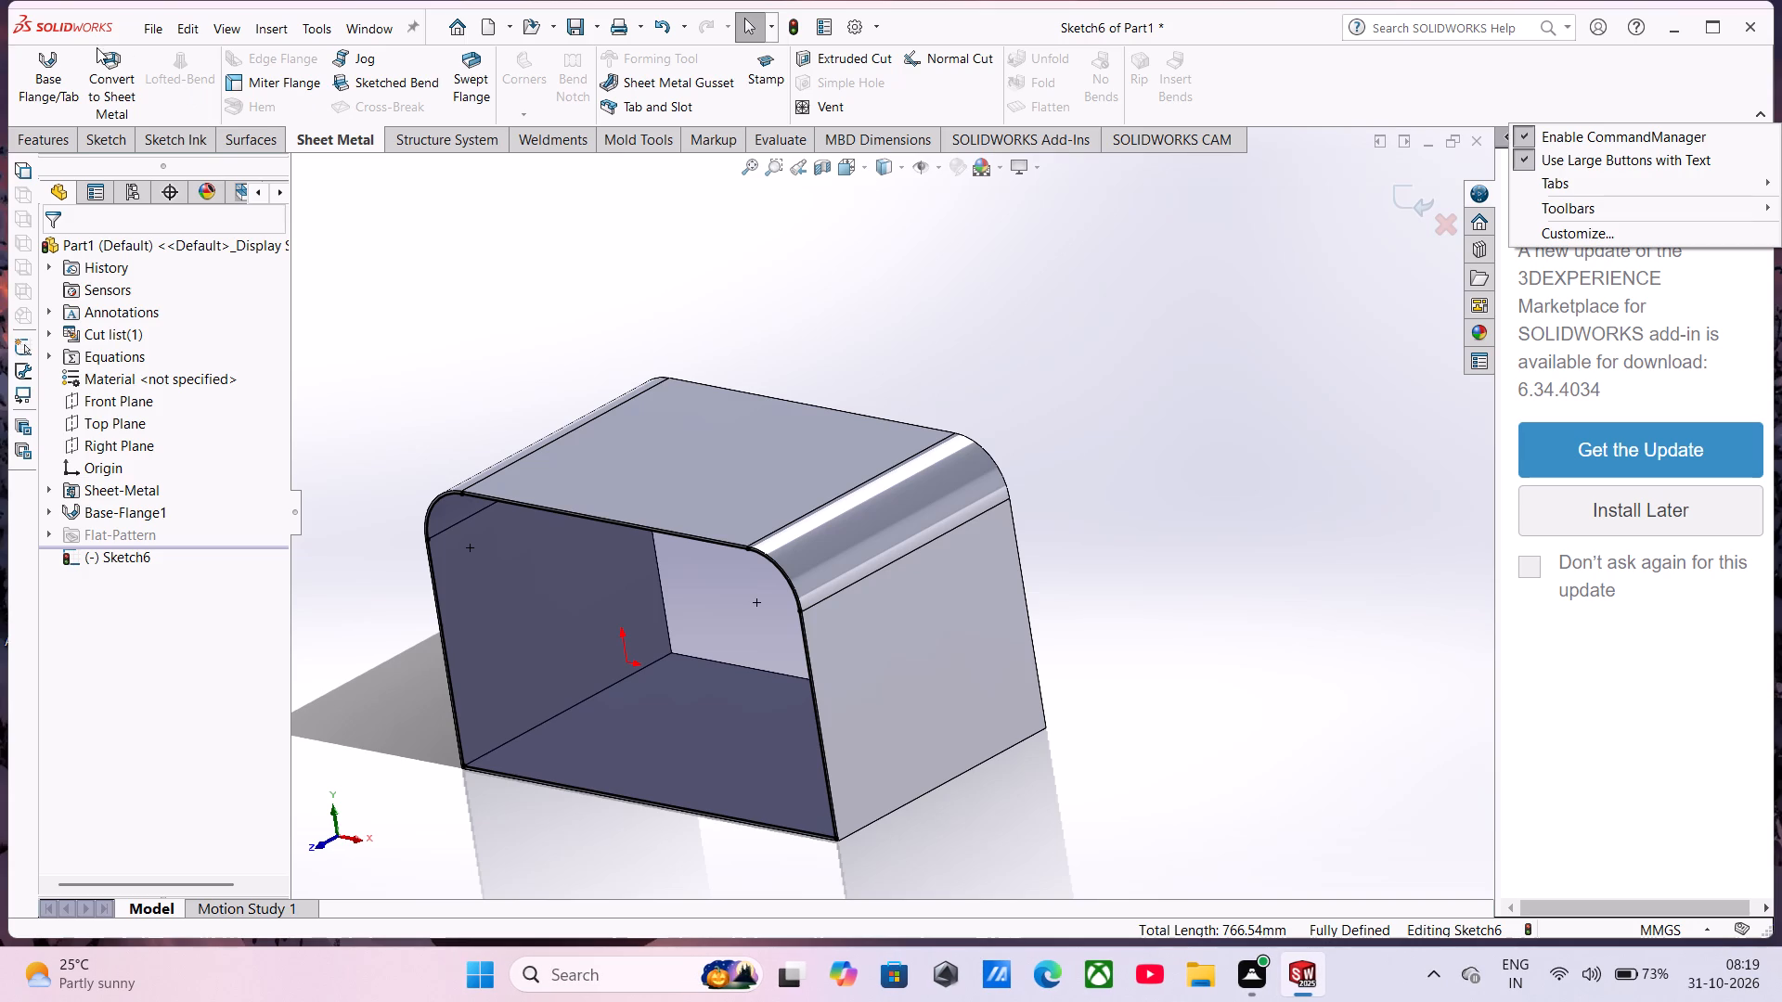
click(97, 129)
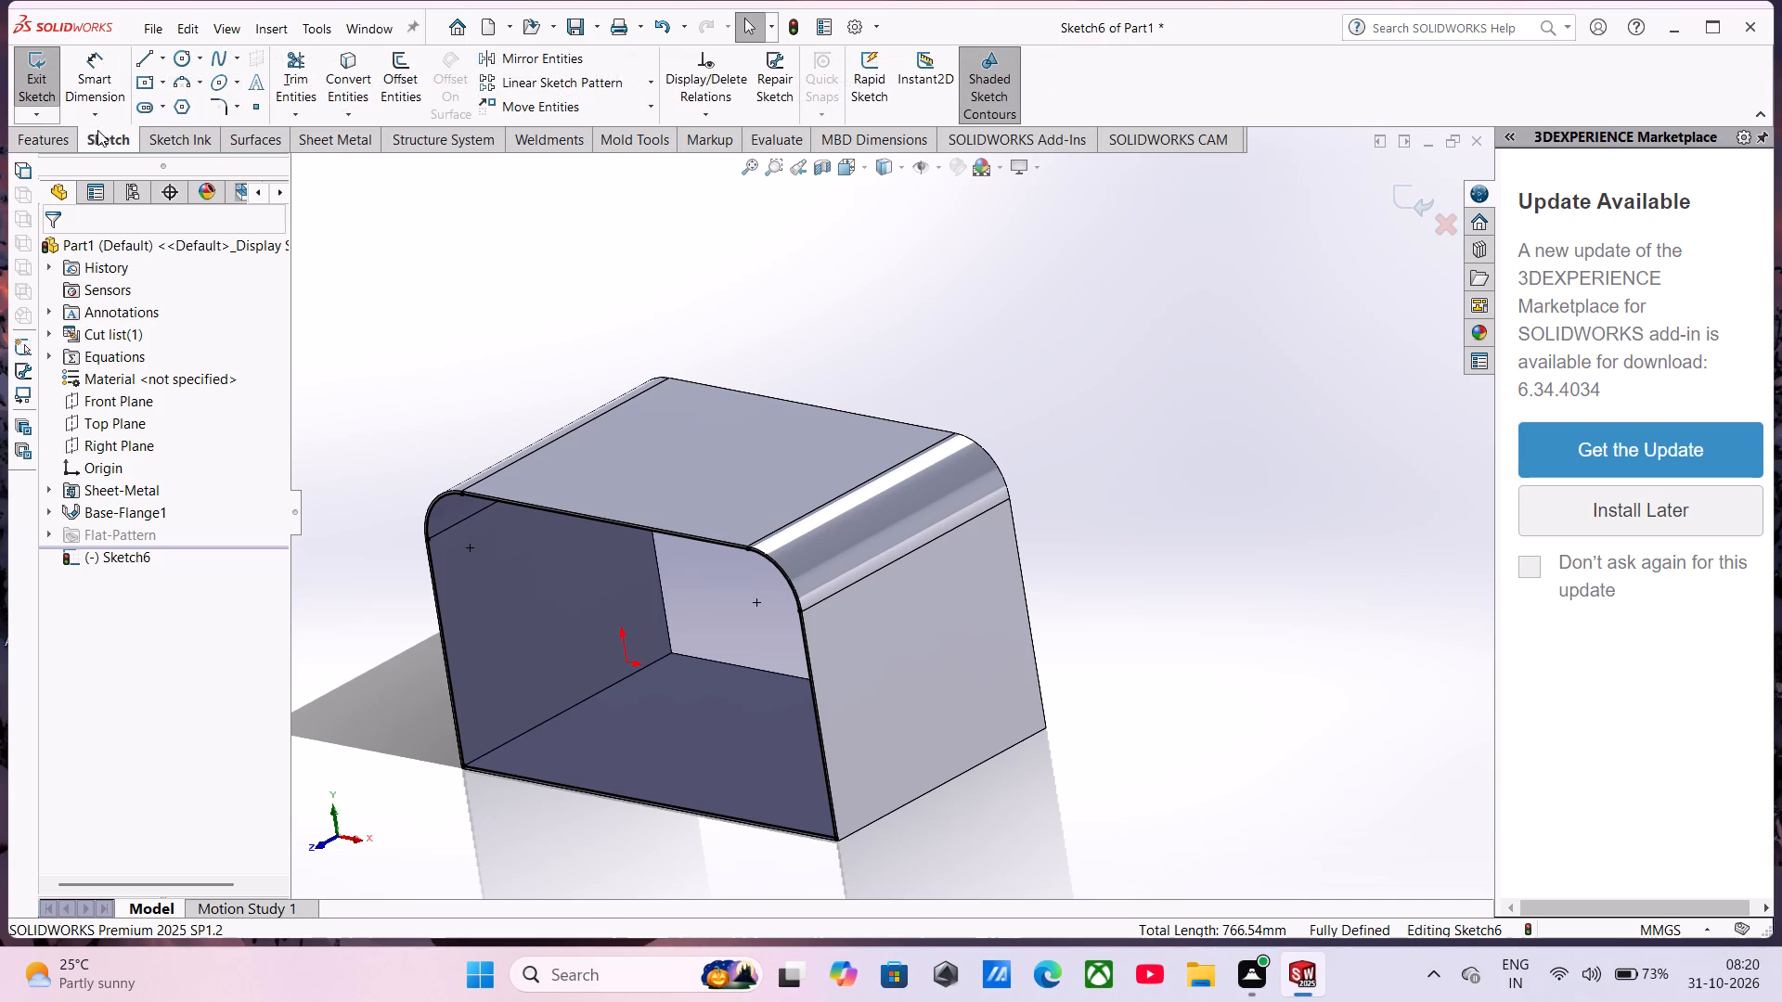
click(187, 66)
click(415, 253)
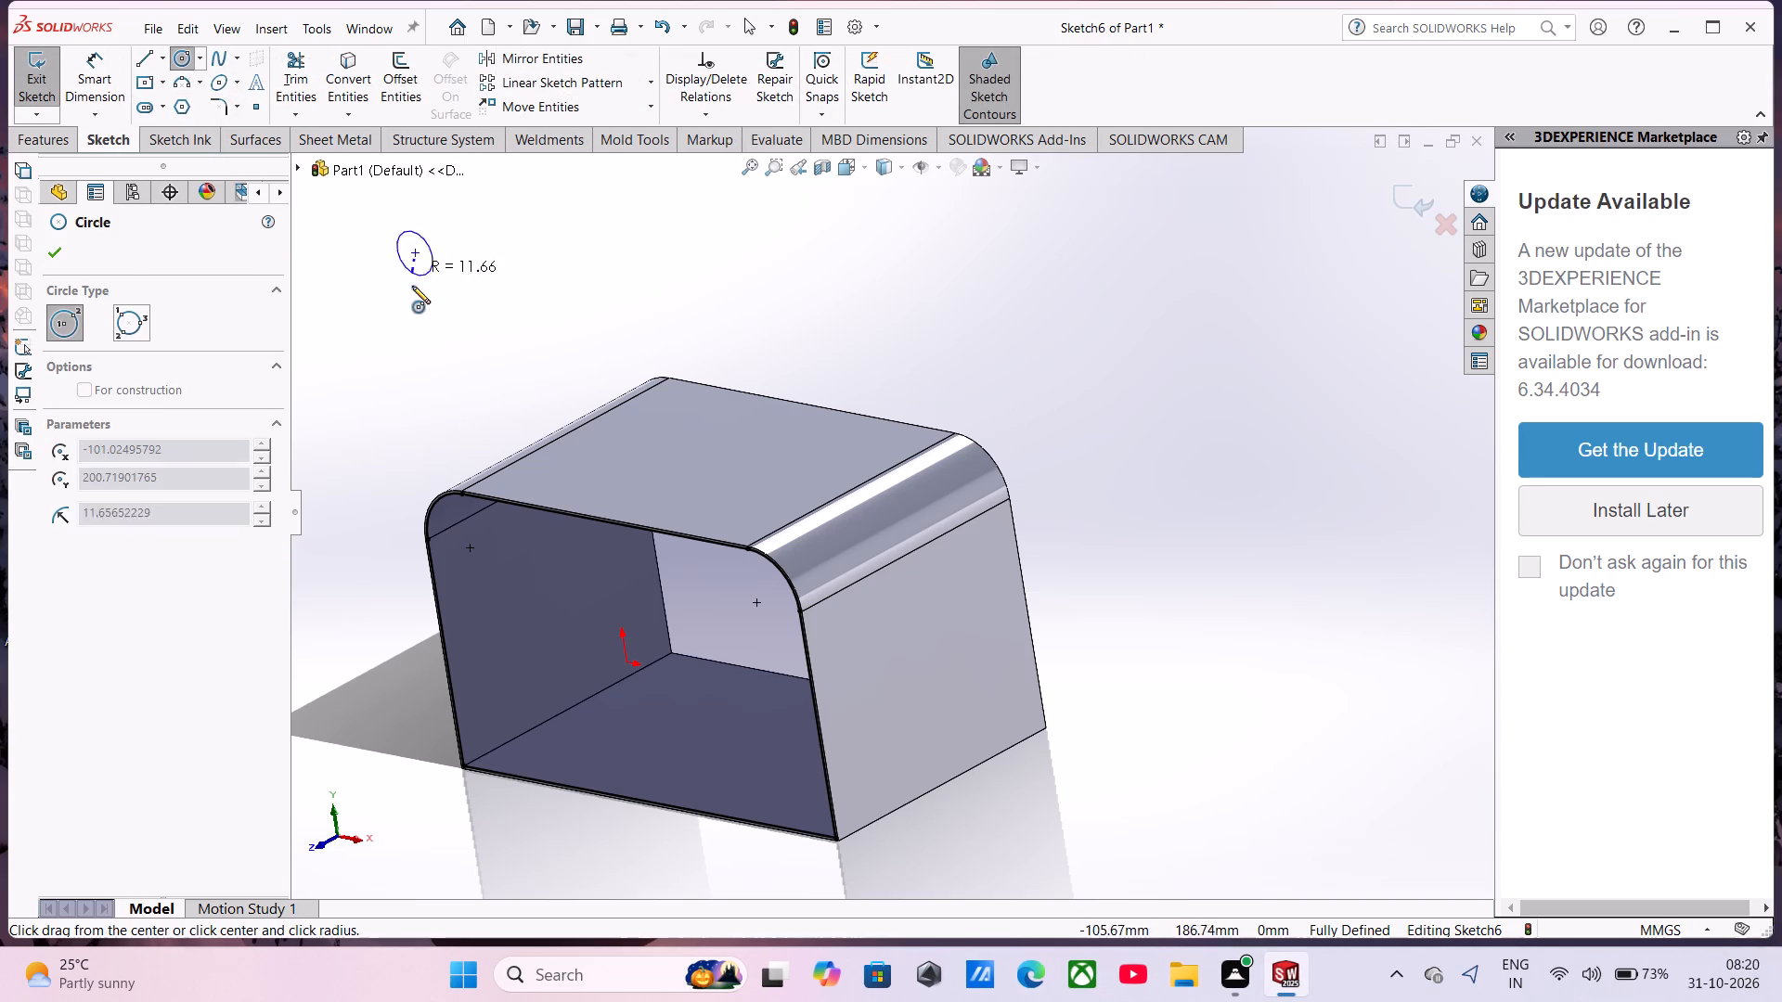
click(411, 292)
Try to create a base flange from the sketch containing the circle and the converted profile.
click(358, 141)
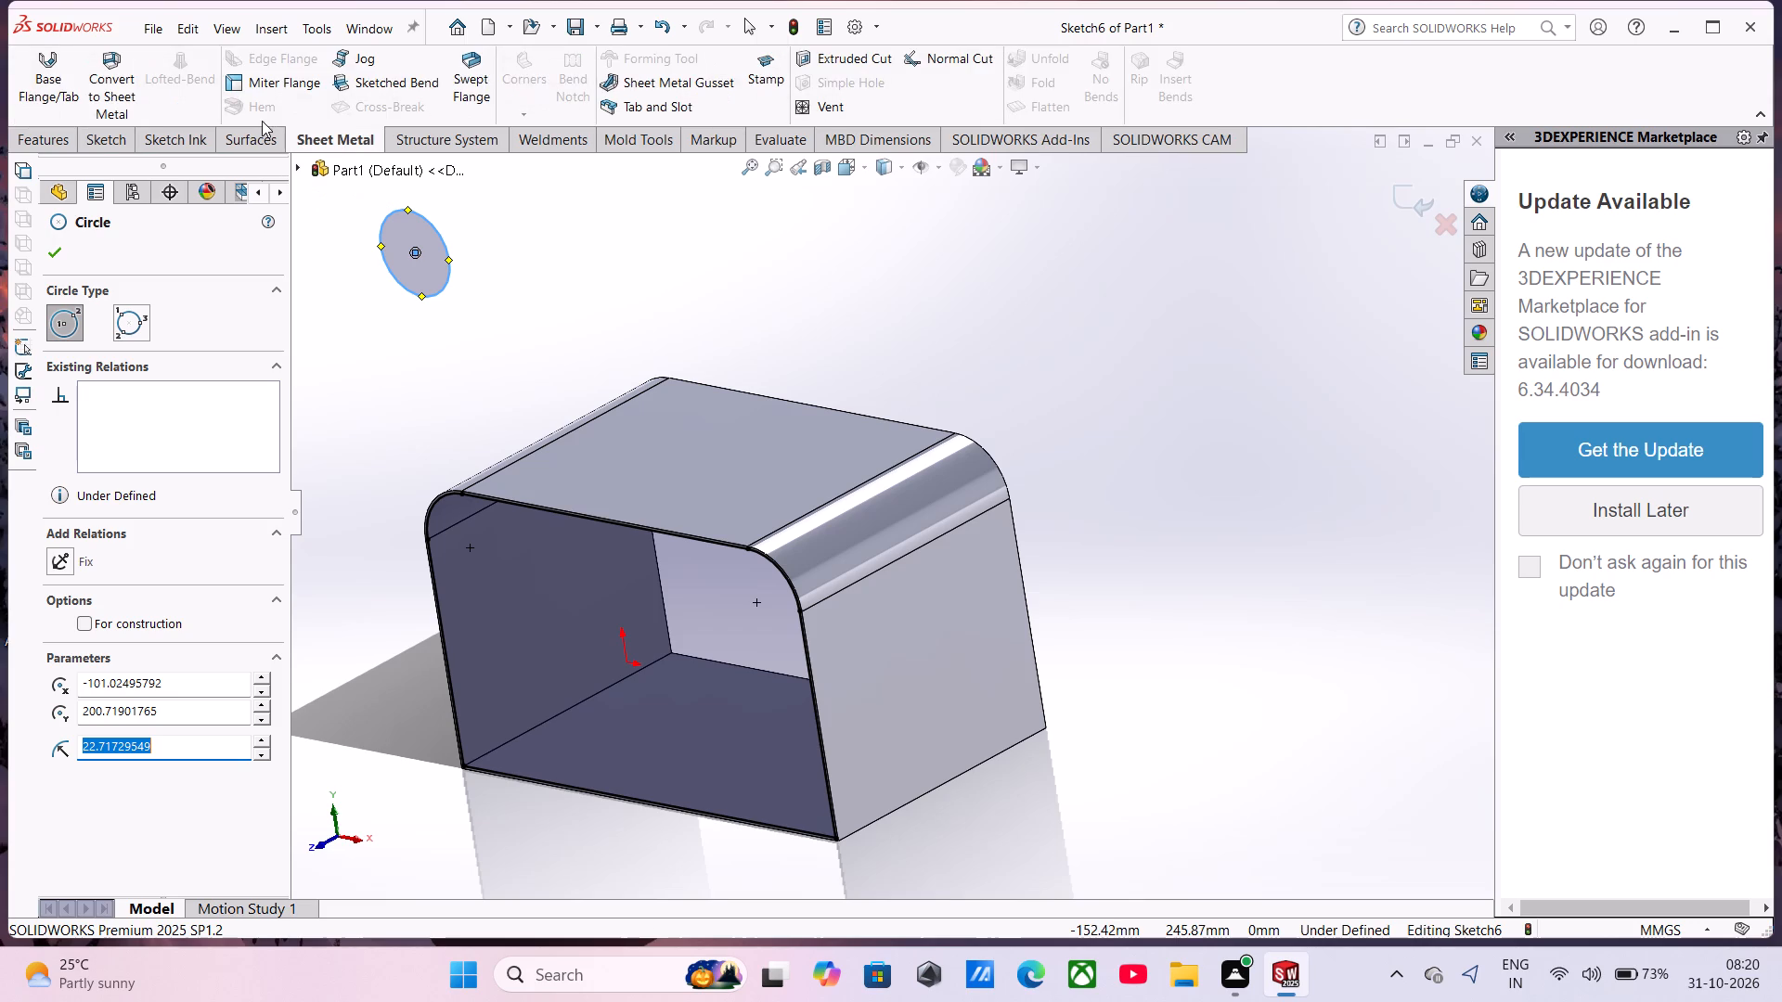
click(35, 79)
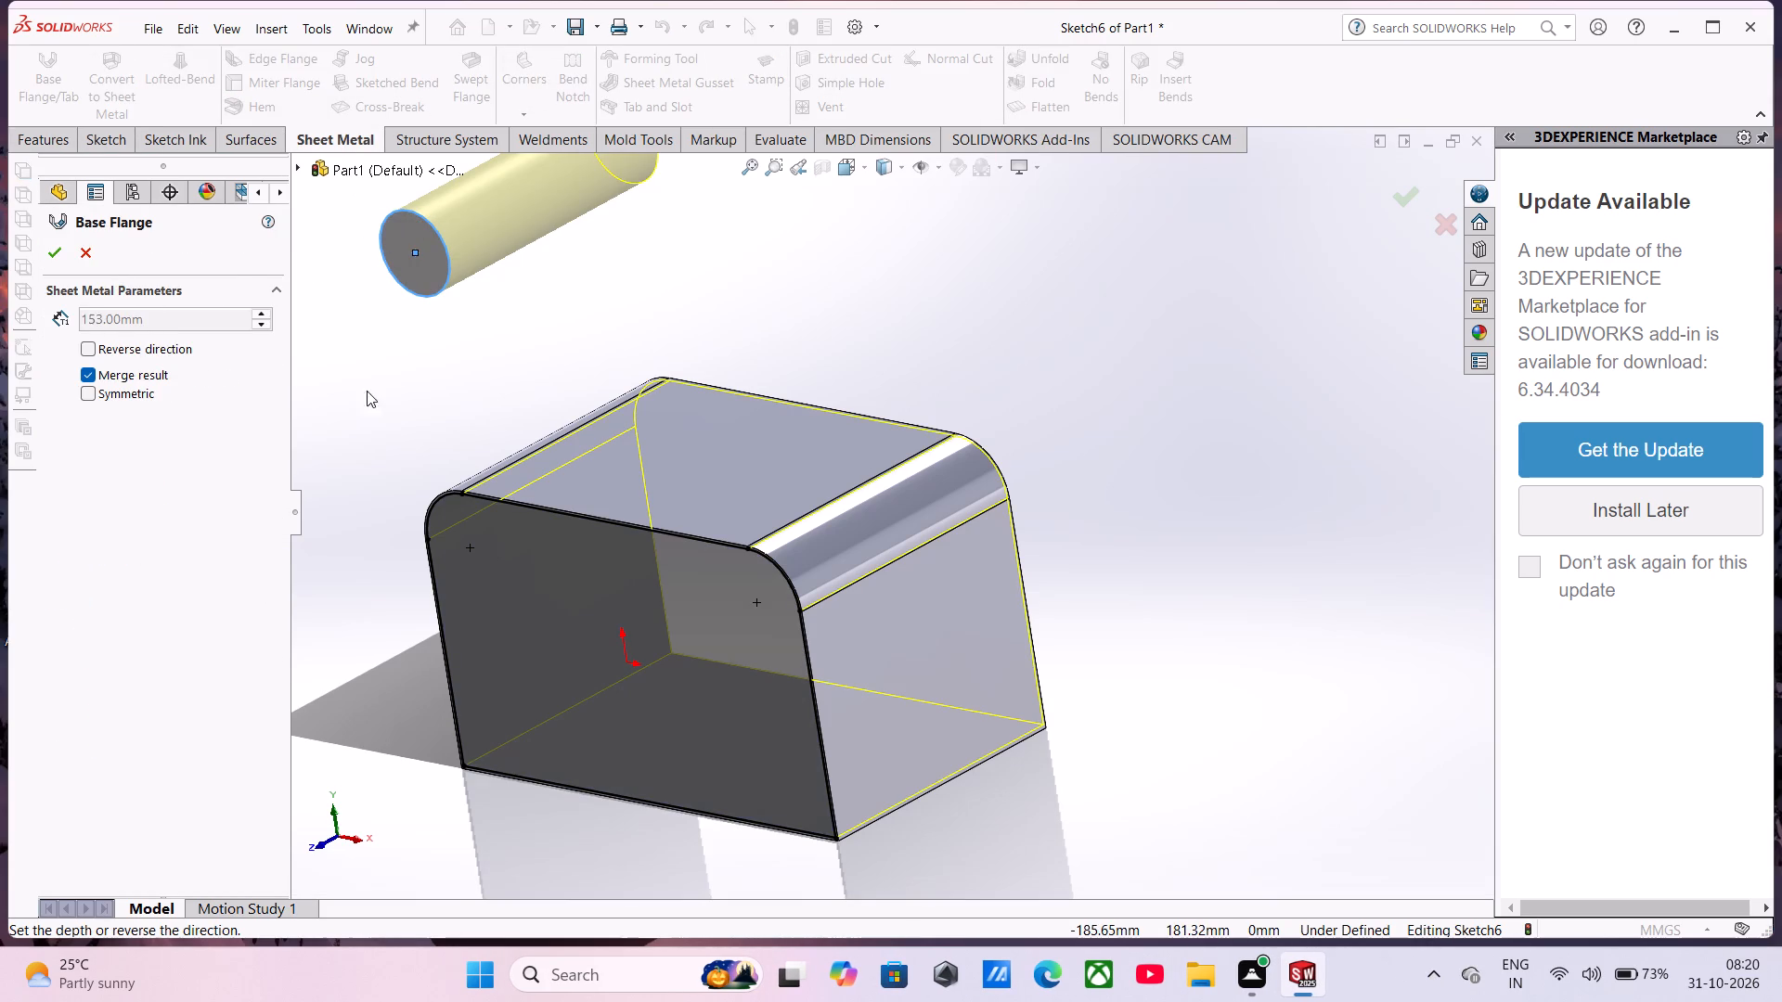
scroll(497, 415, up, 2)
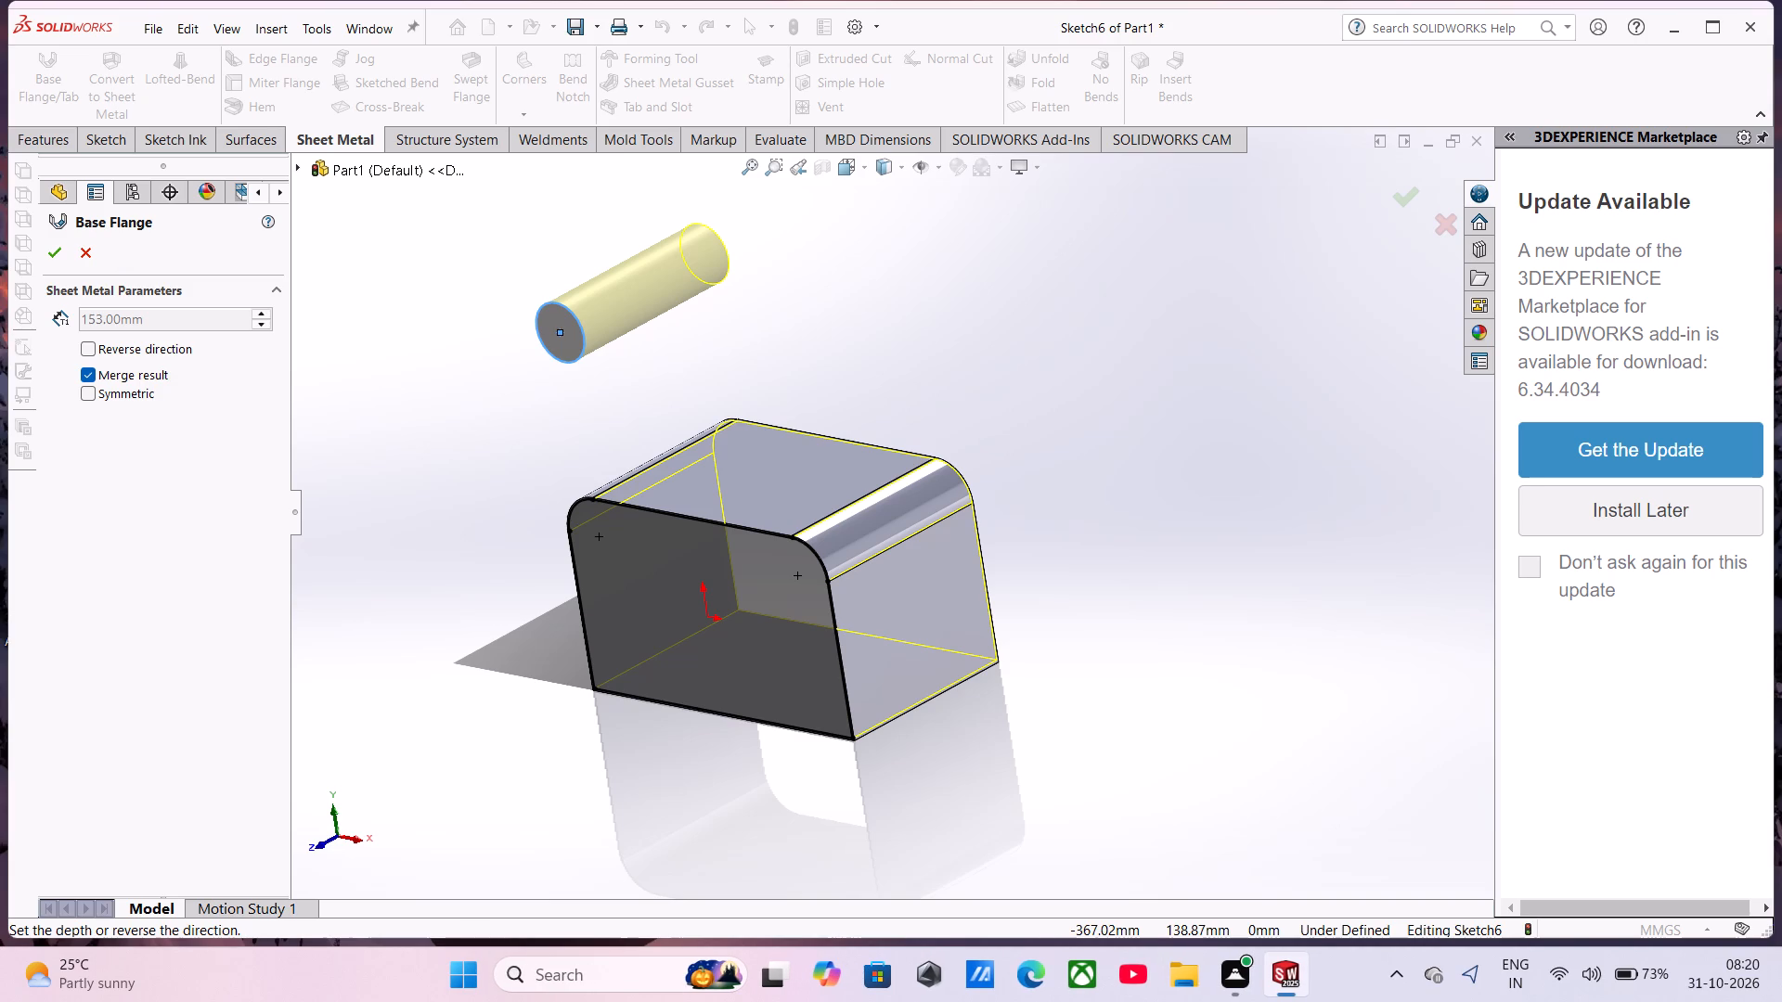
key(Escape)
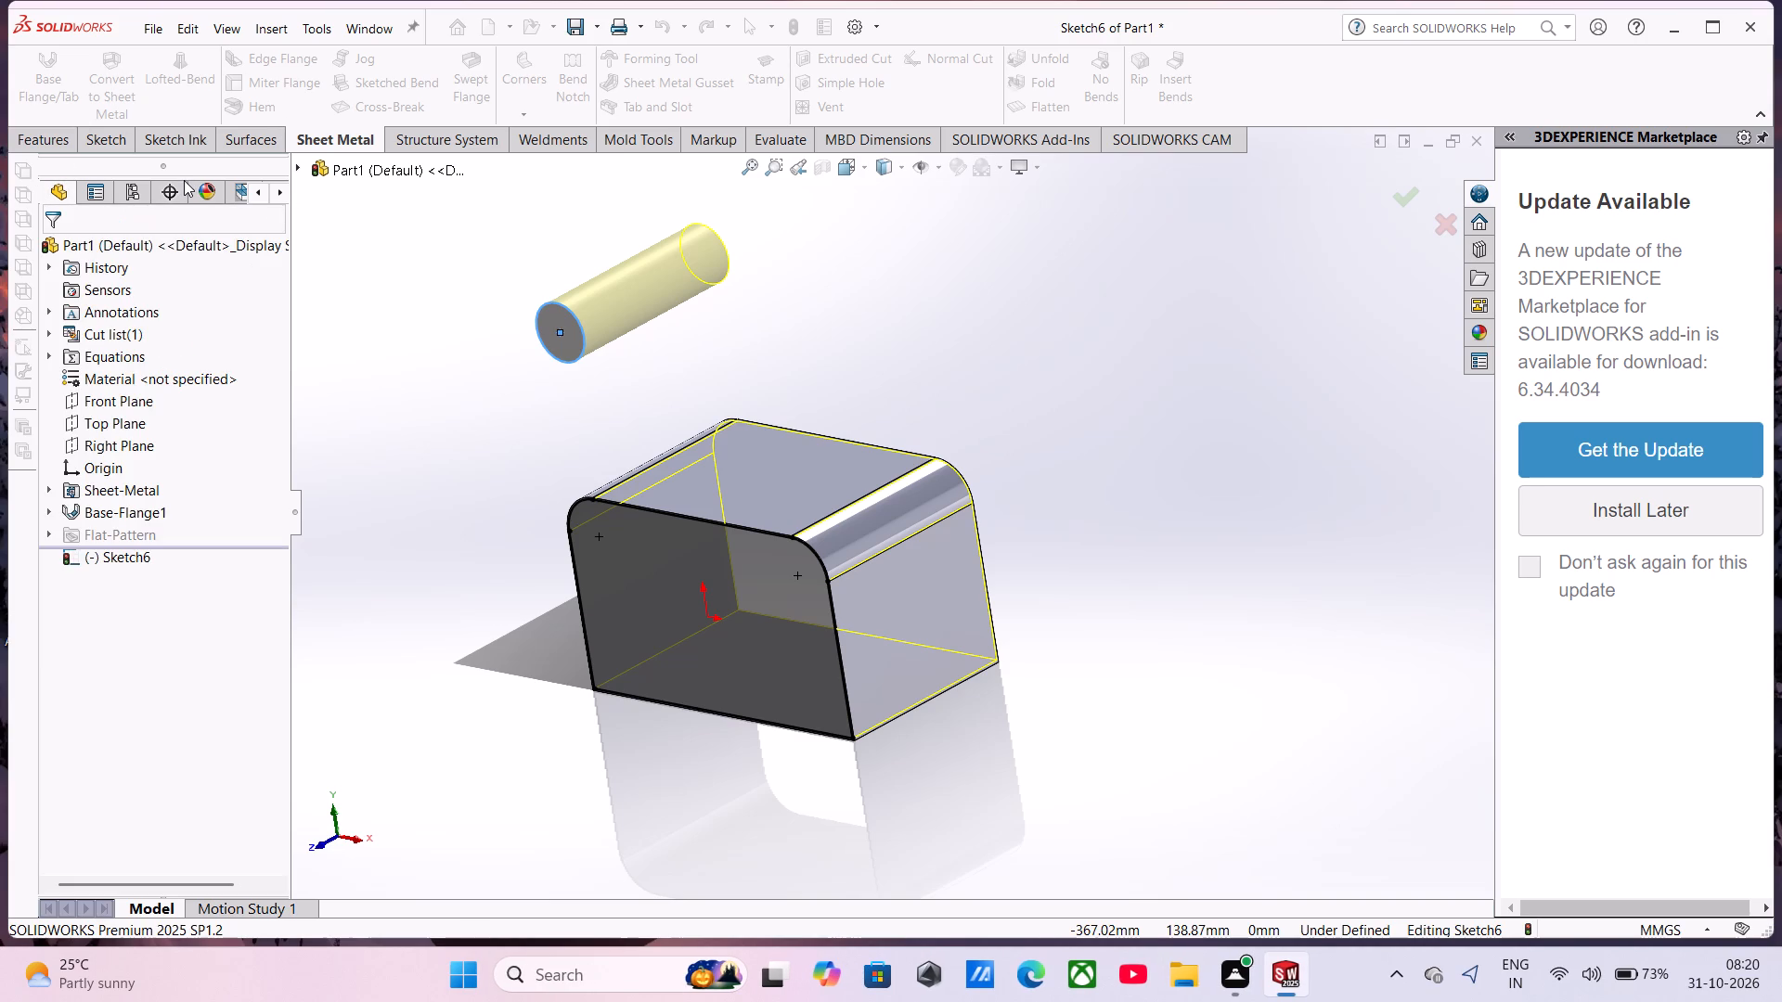
Undo the circle, the front-face sketch and the base flange, going back to editing the original profile sketch.
key(ctrl+z)
key(ctrl+z)
key(ctrl+z)
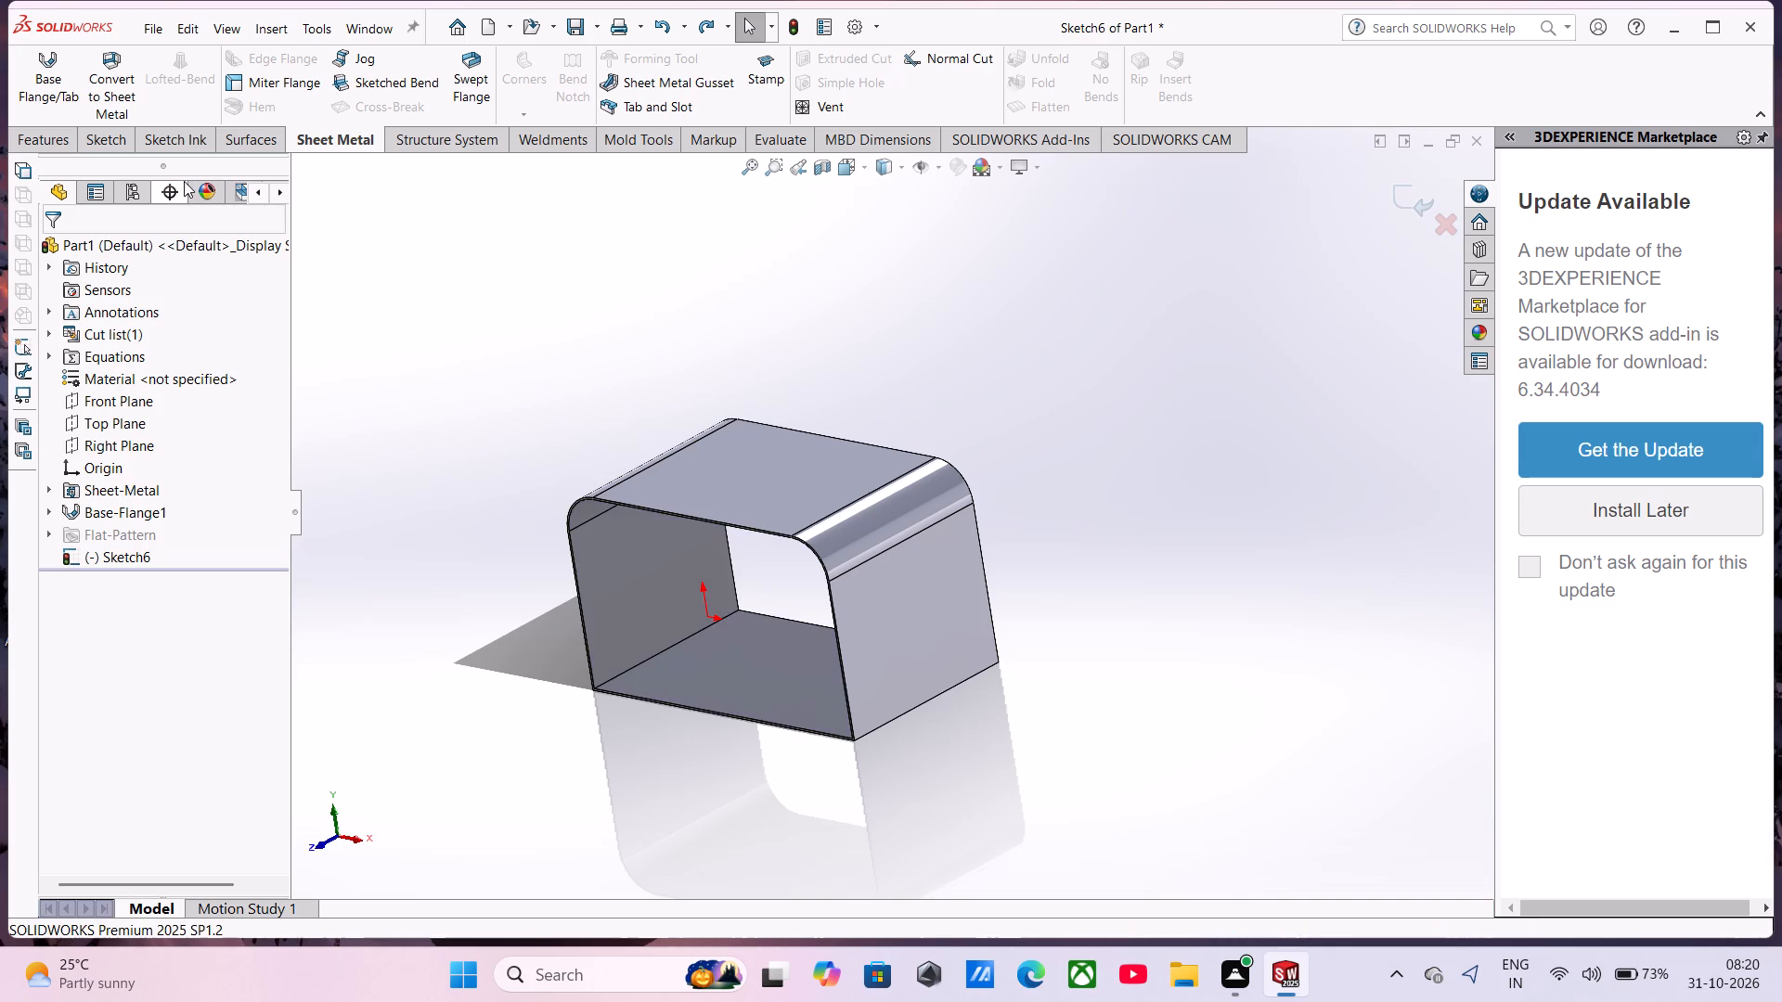
key(ctrl+z)
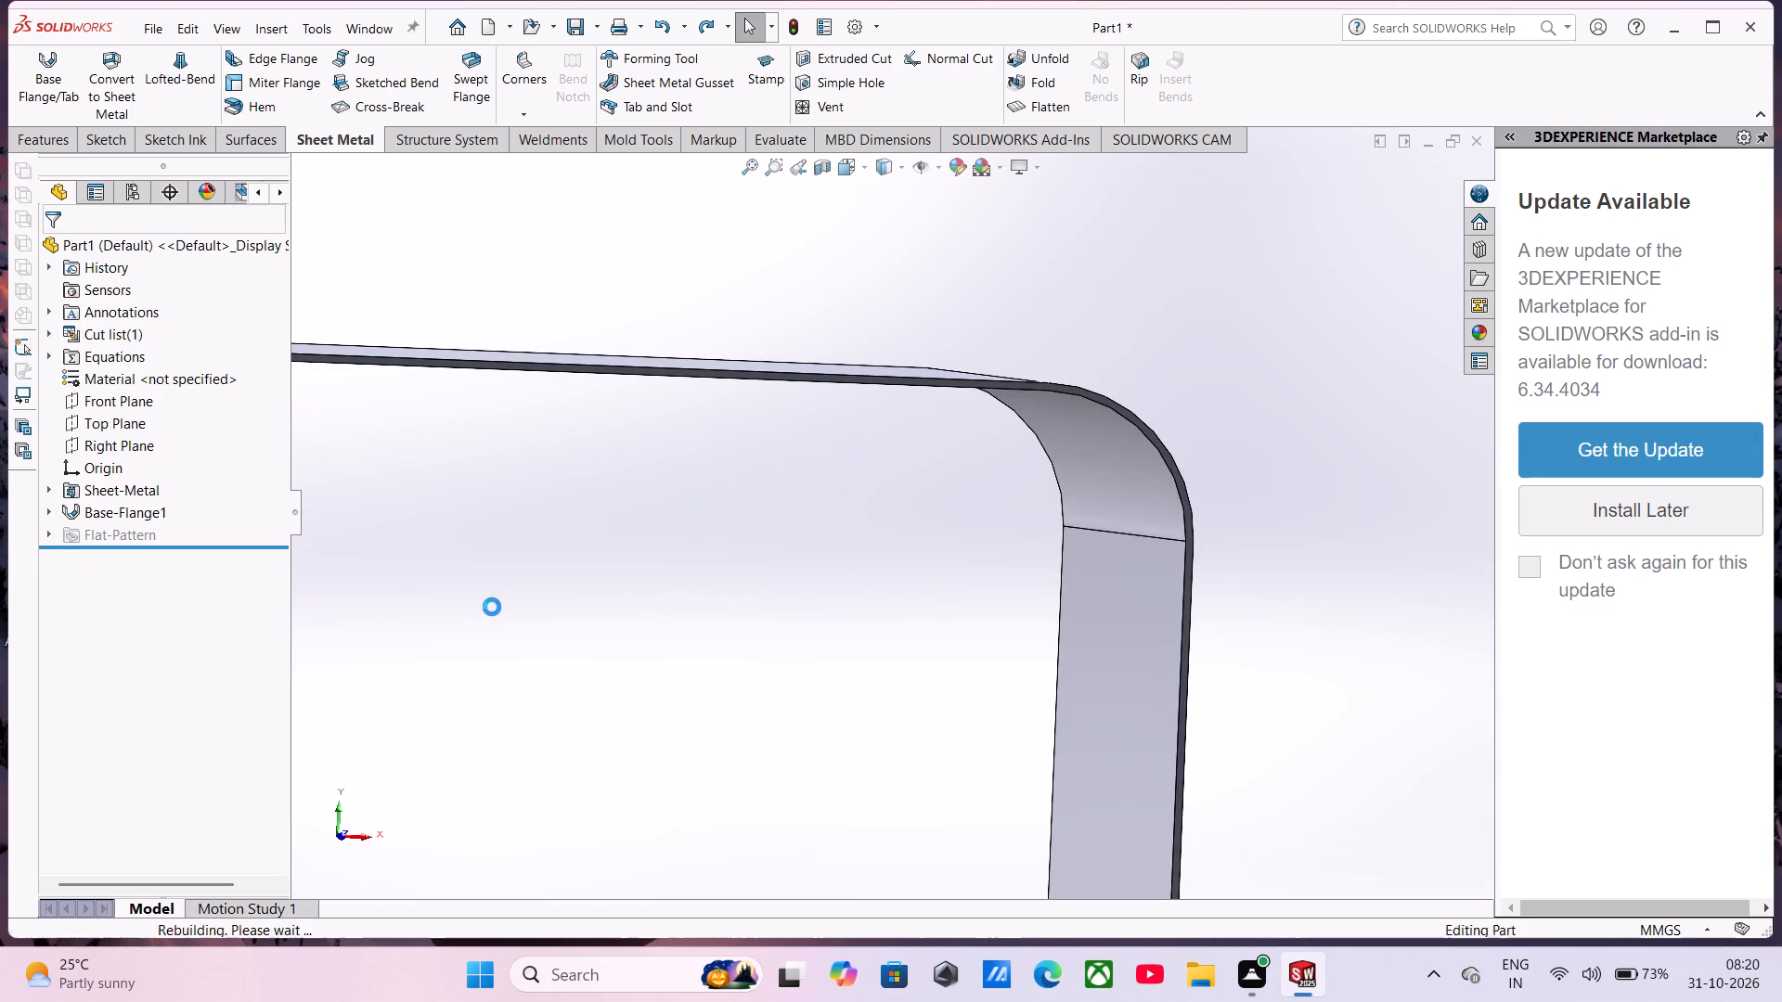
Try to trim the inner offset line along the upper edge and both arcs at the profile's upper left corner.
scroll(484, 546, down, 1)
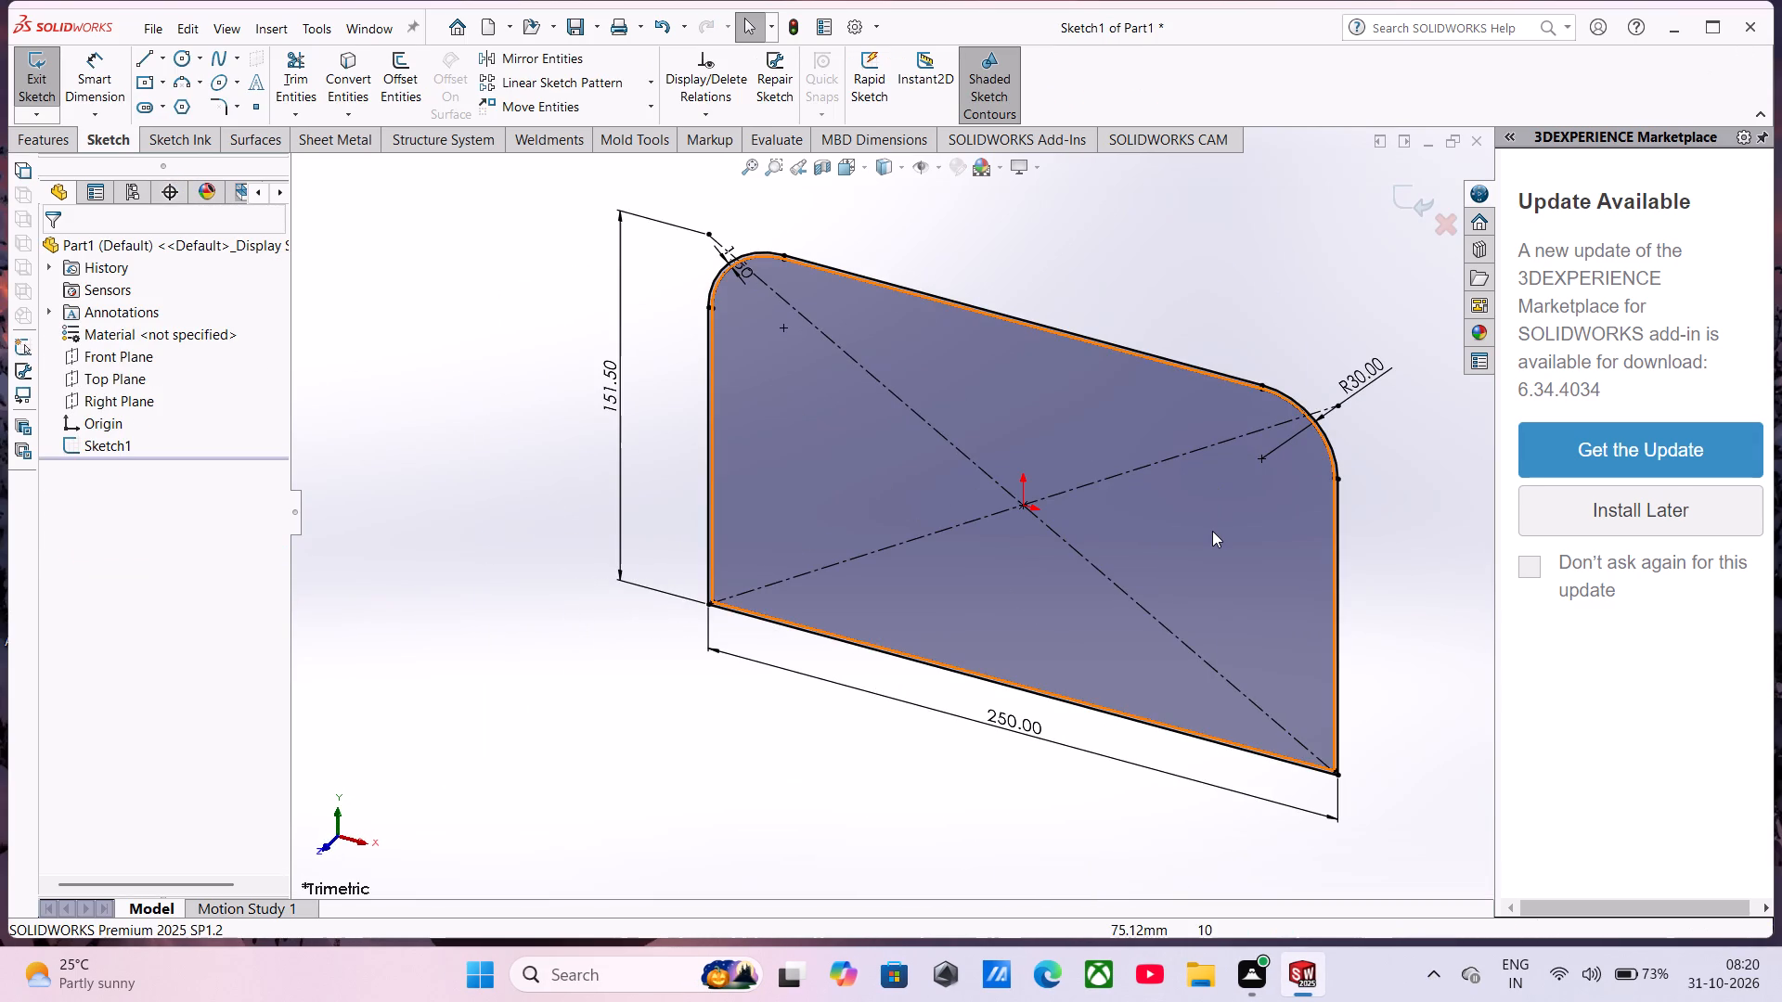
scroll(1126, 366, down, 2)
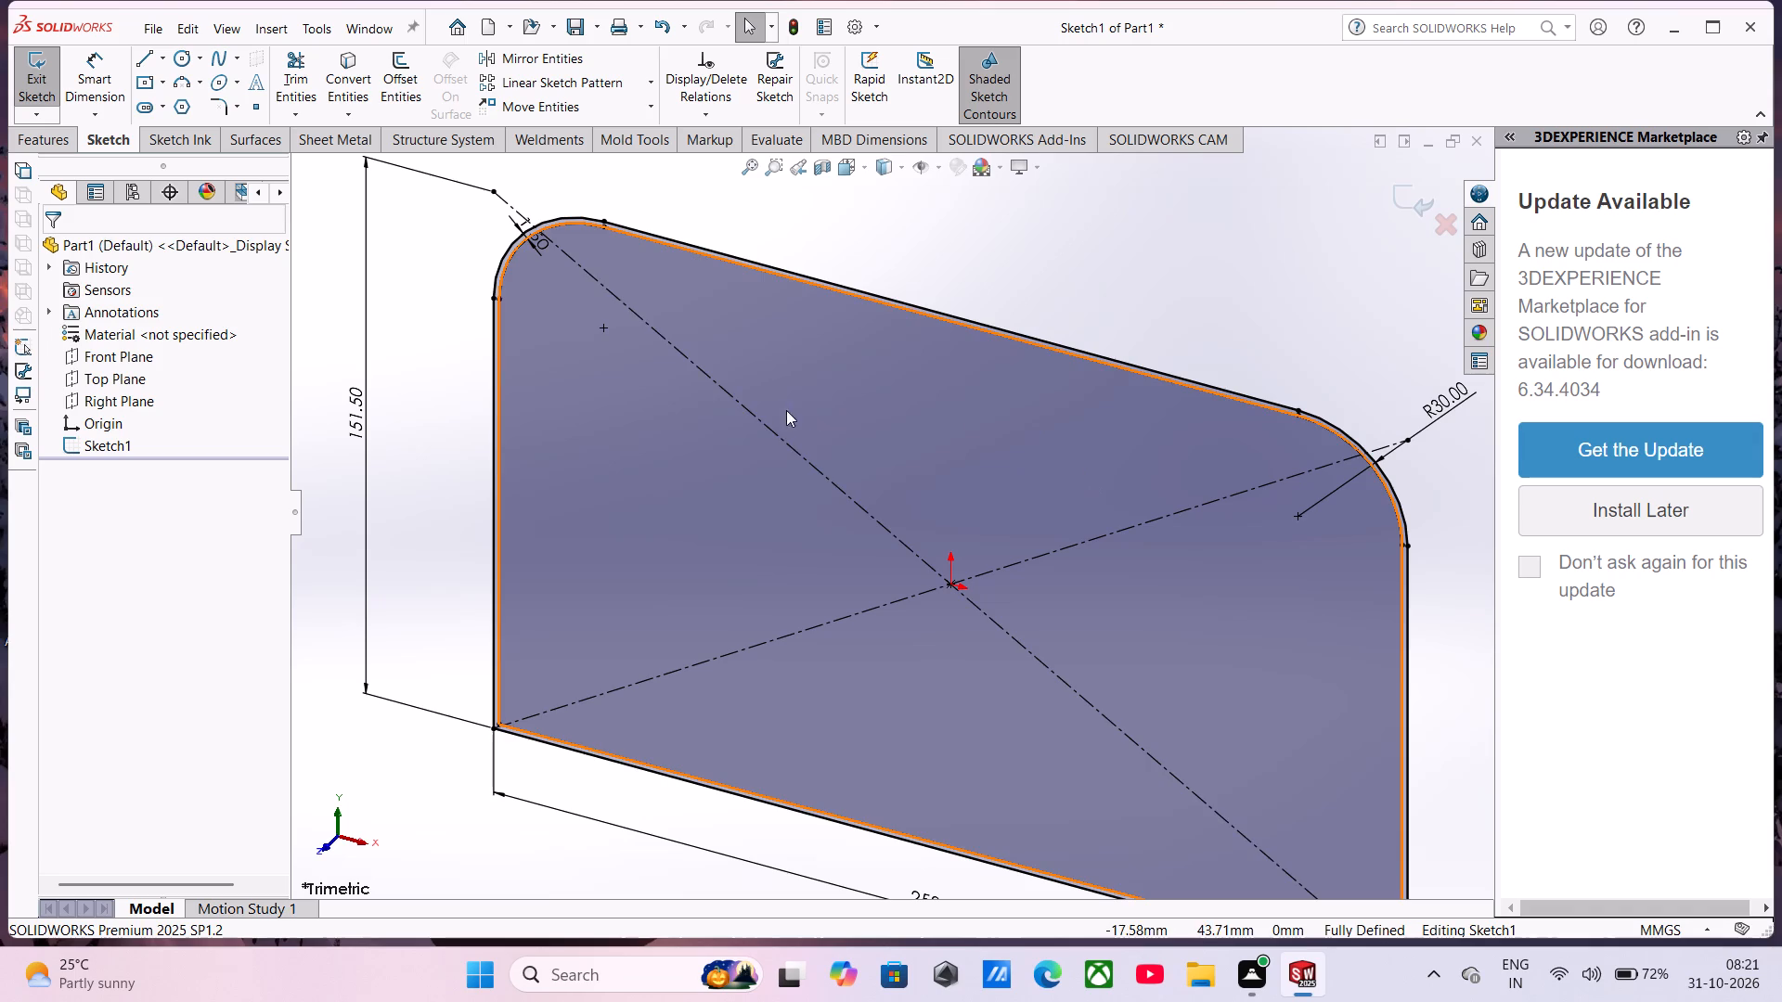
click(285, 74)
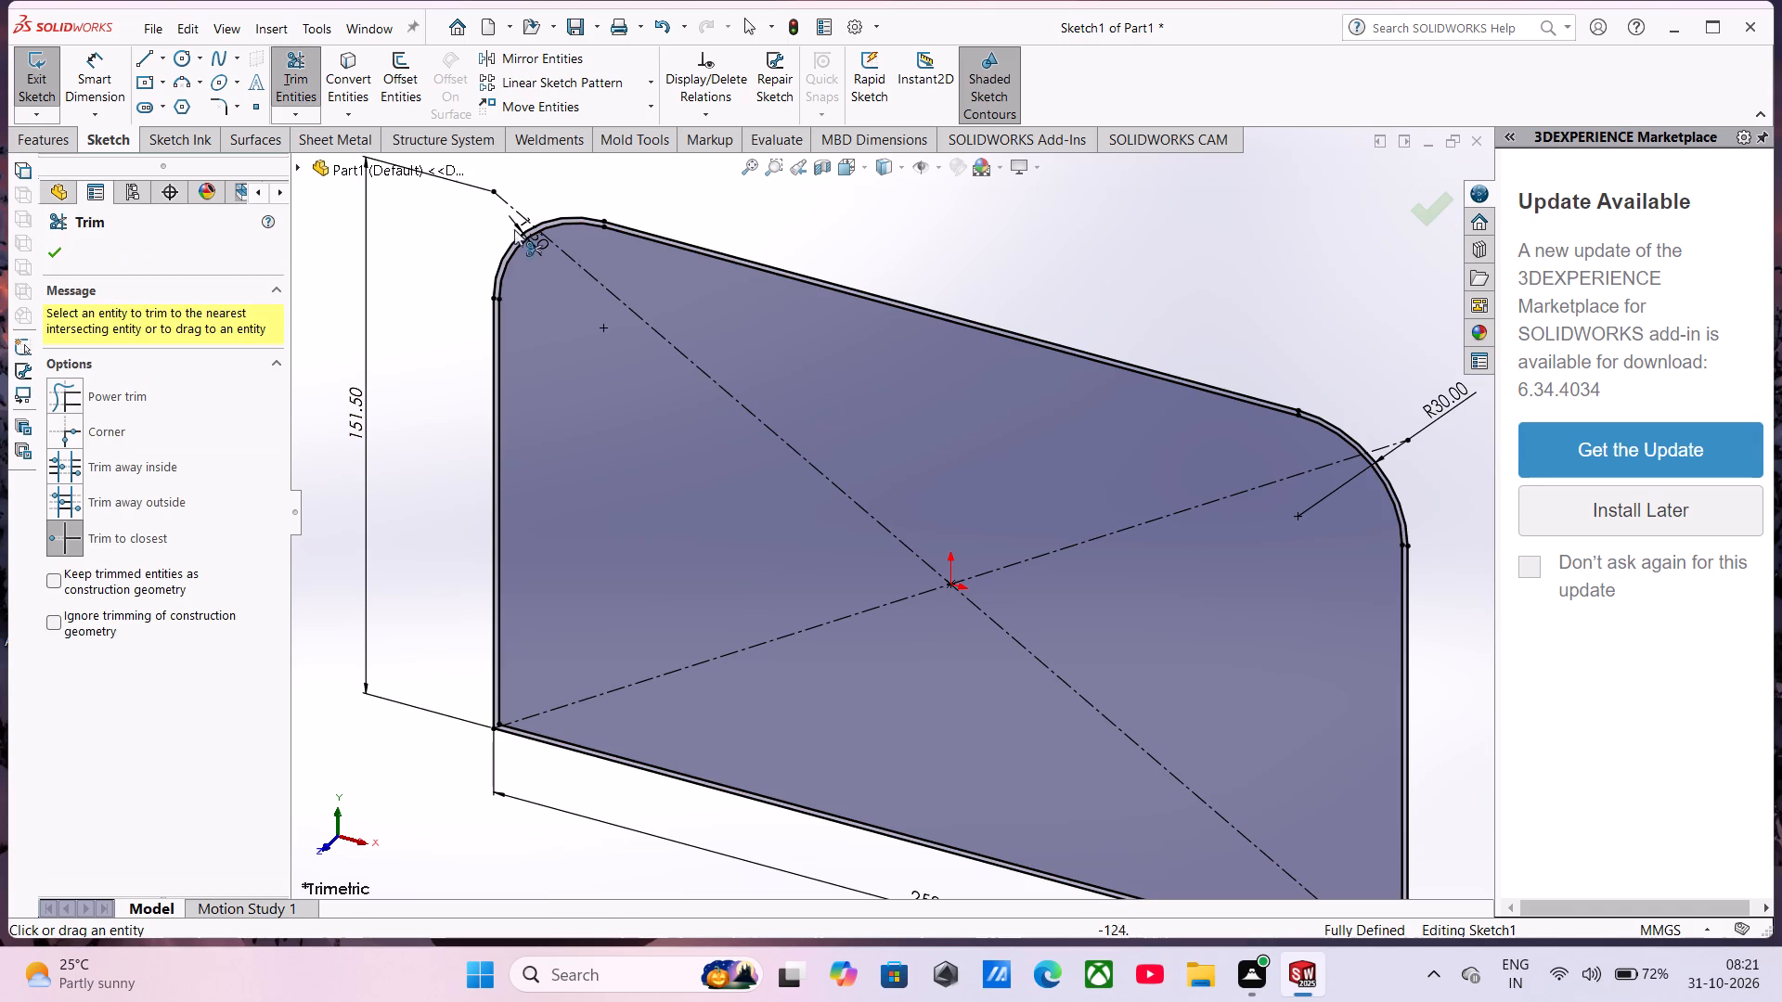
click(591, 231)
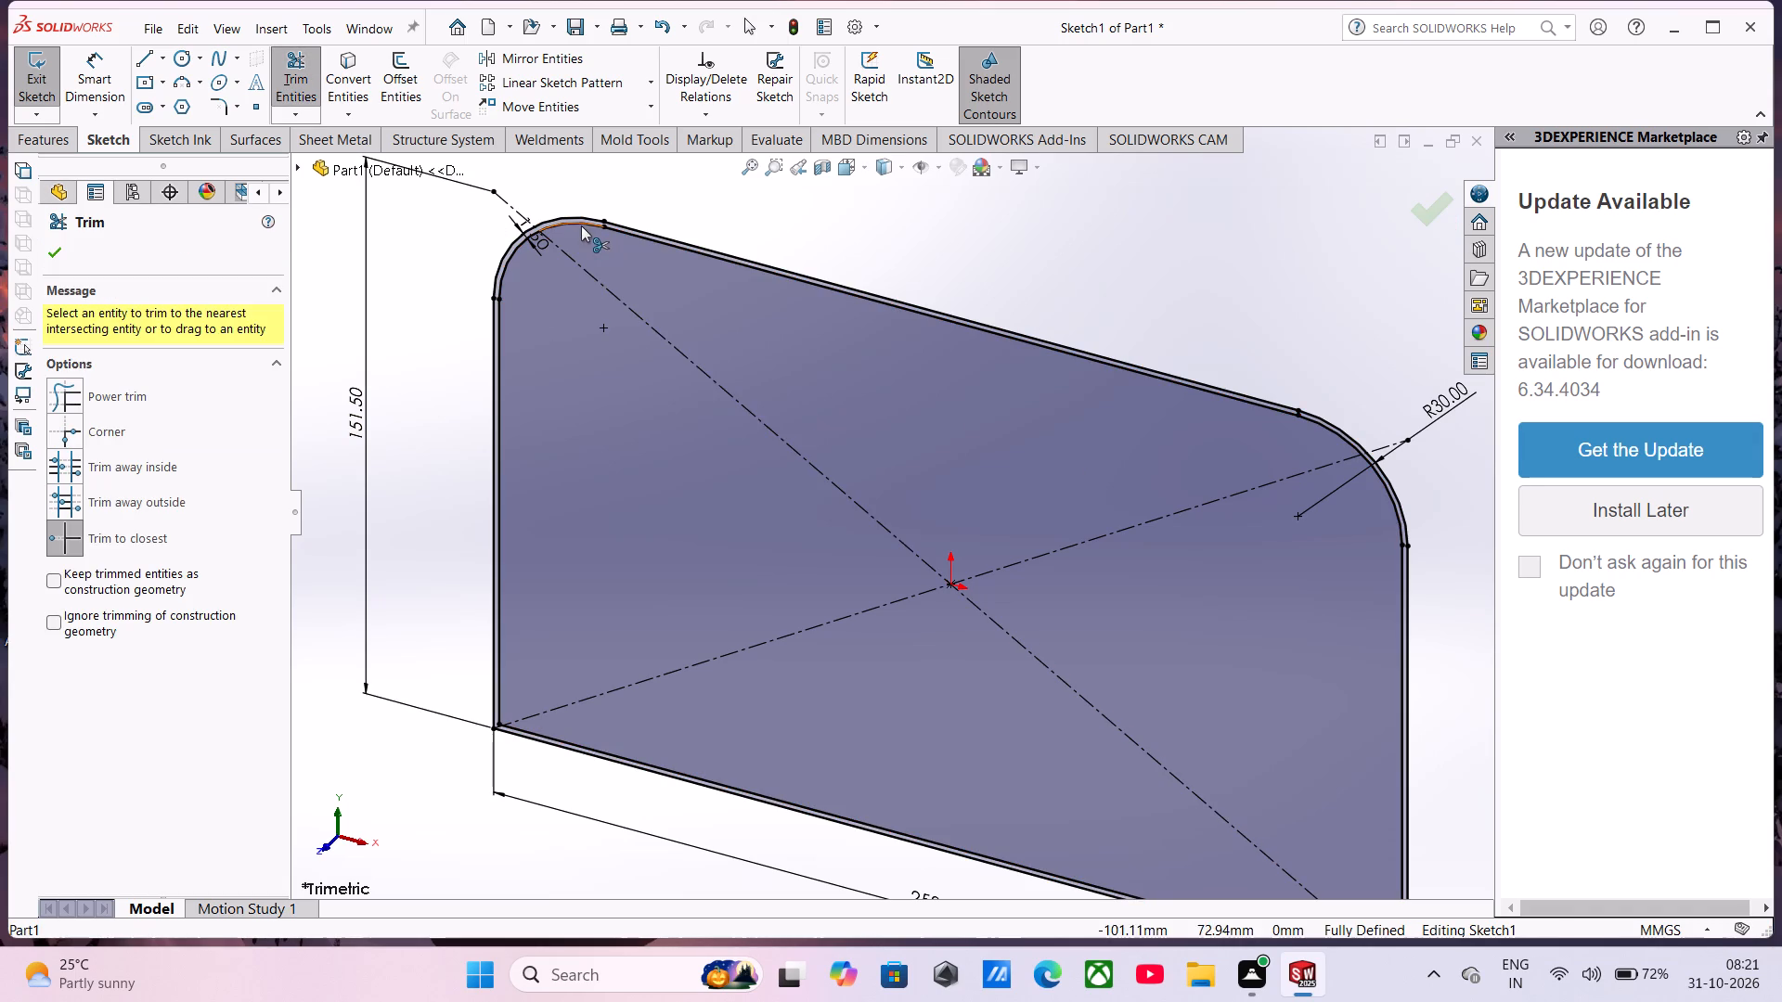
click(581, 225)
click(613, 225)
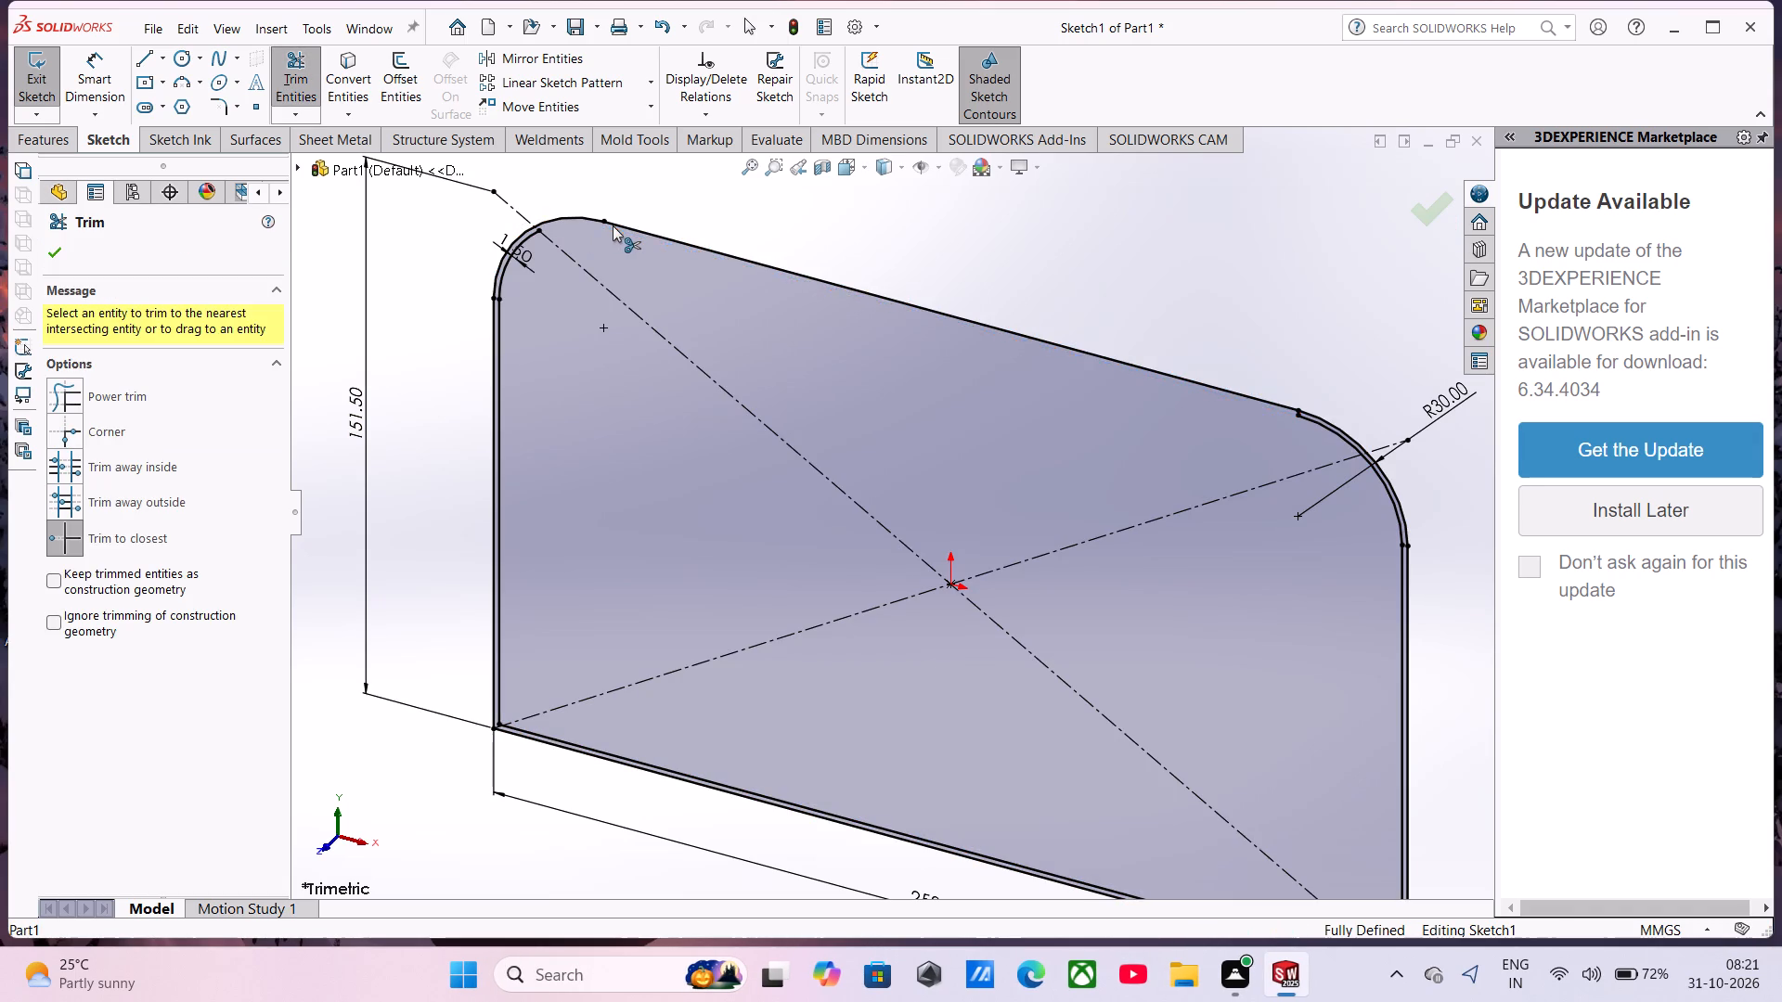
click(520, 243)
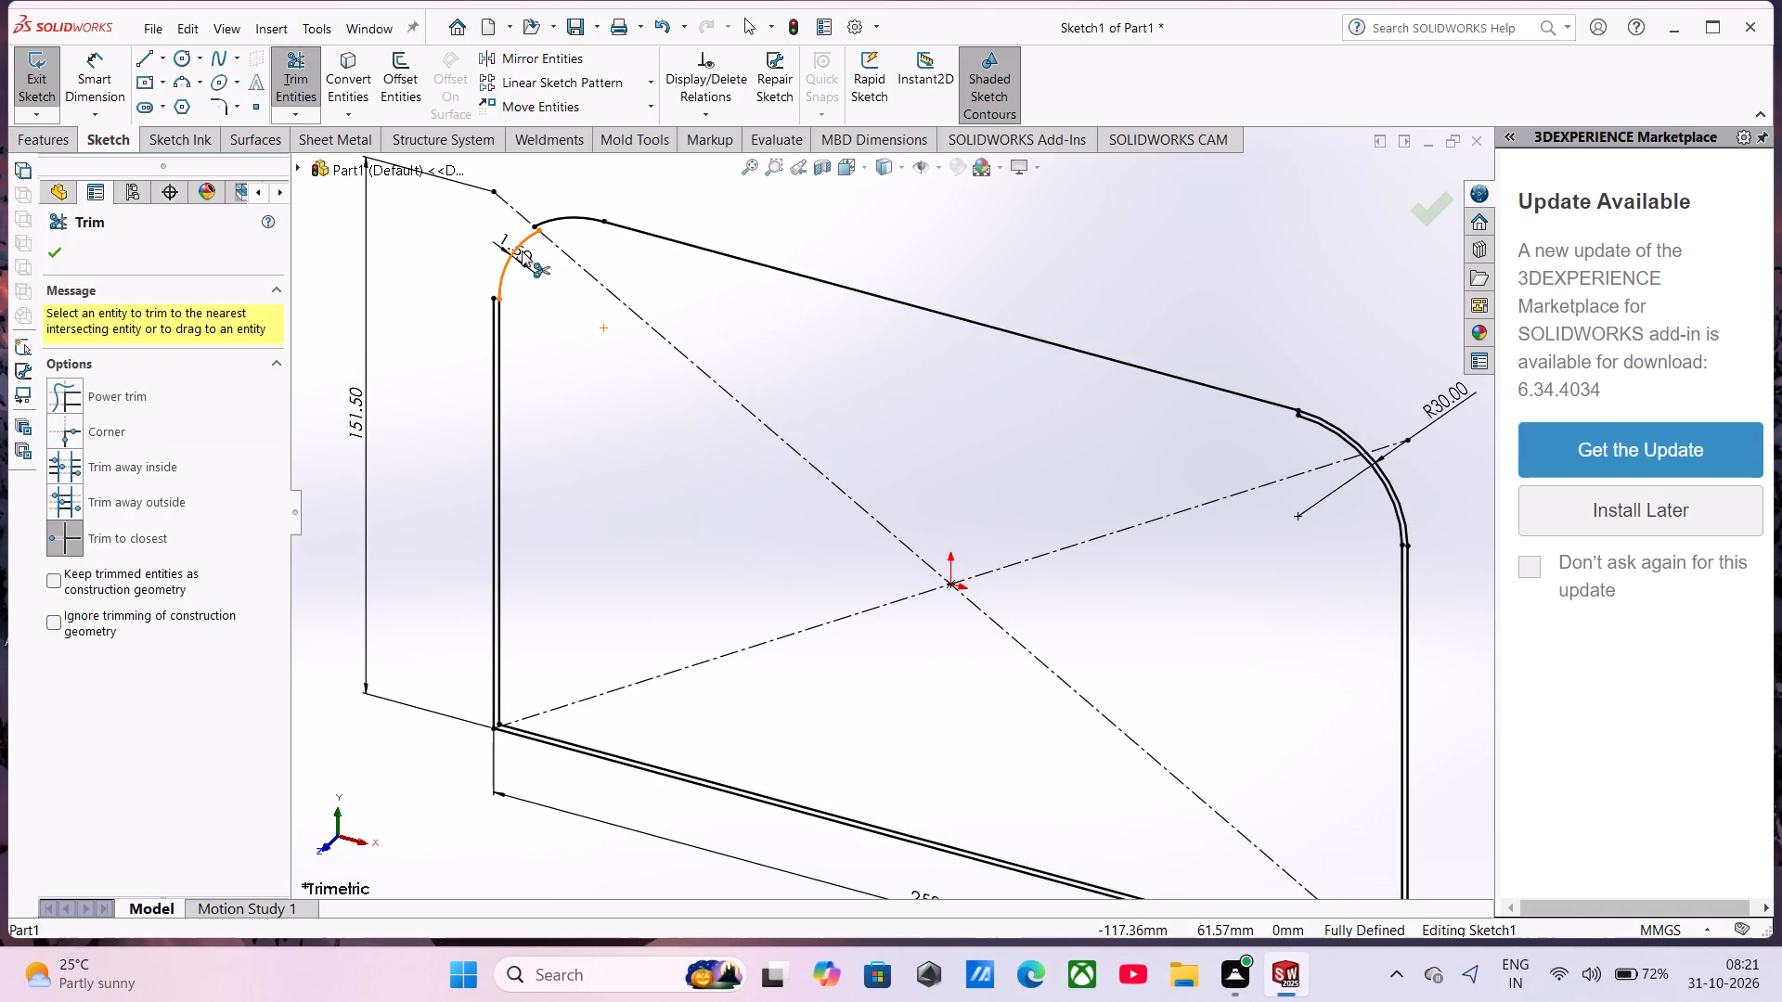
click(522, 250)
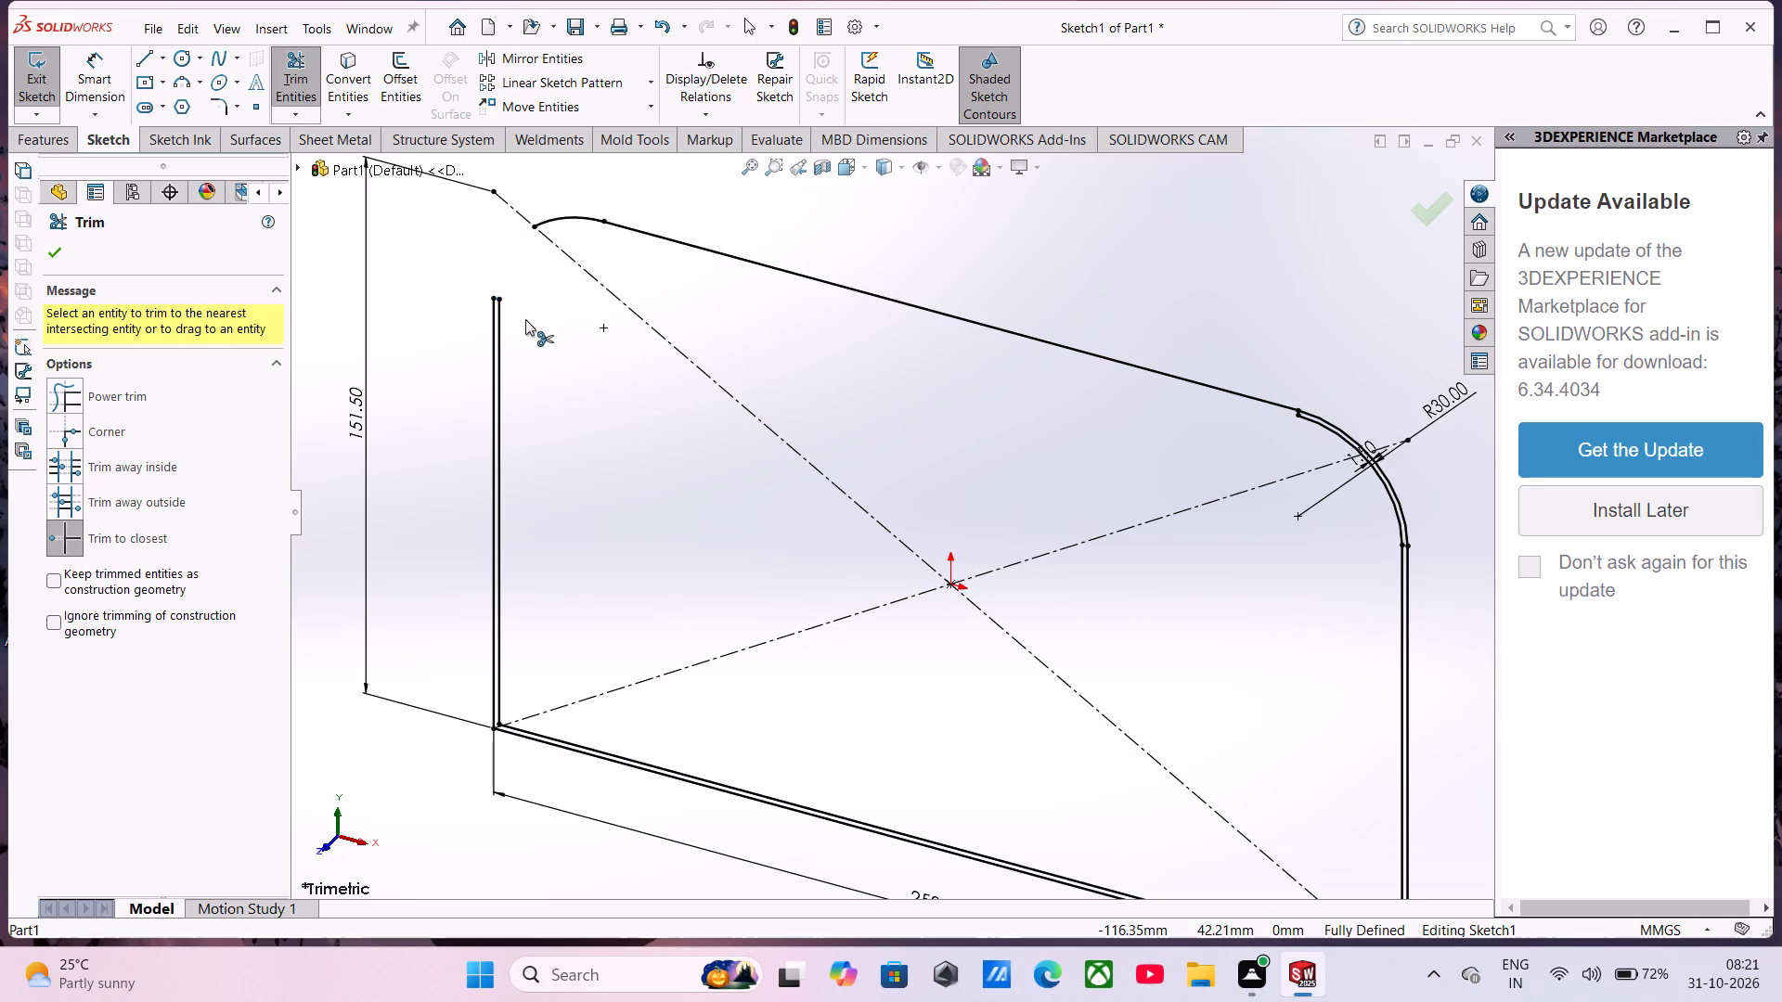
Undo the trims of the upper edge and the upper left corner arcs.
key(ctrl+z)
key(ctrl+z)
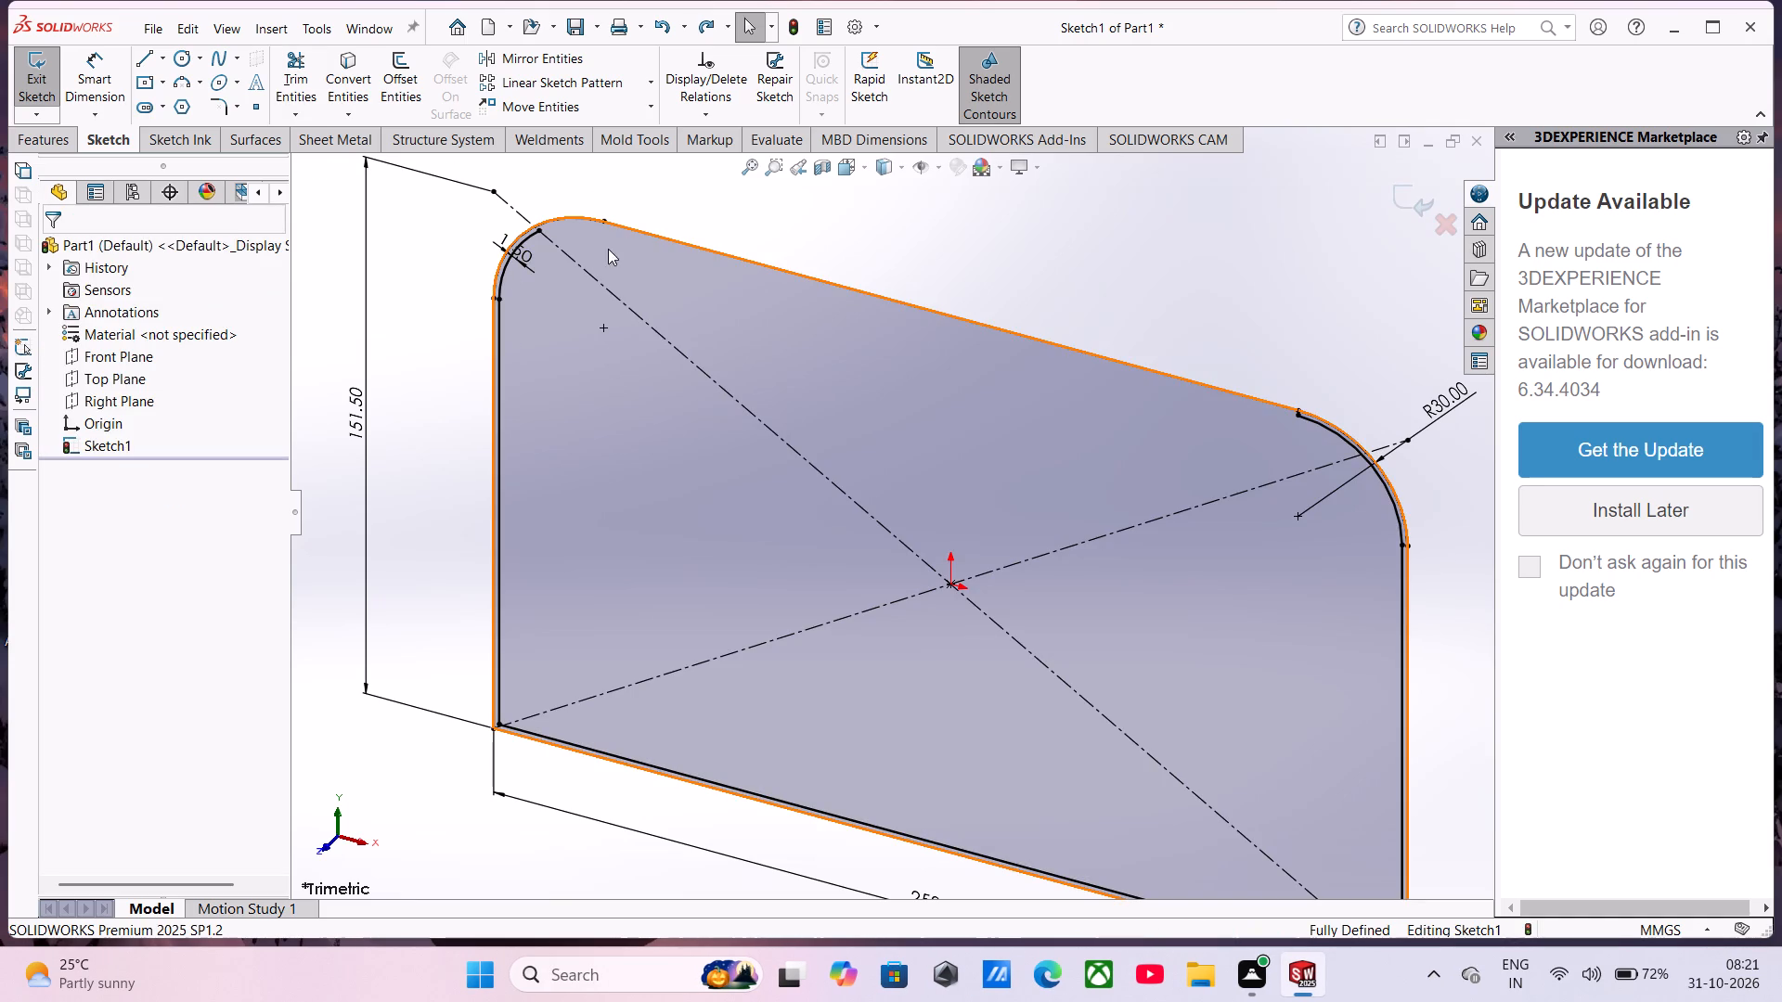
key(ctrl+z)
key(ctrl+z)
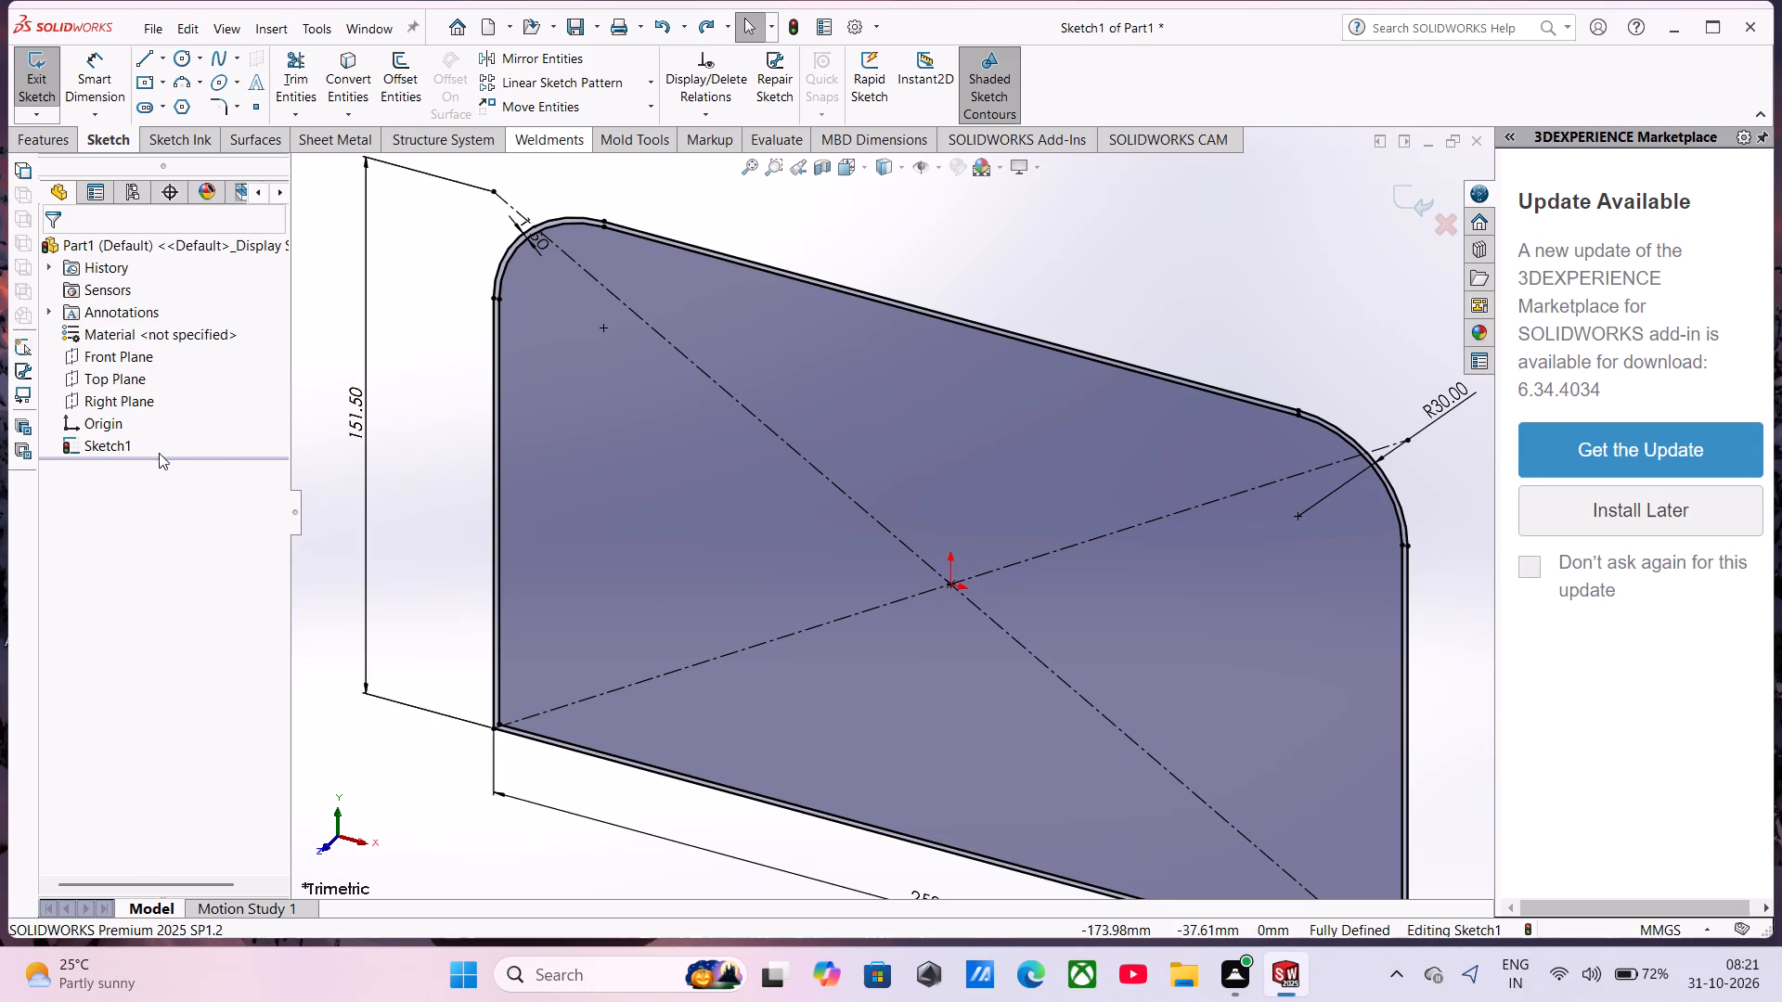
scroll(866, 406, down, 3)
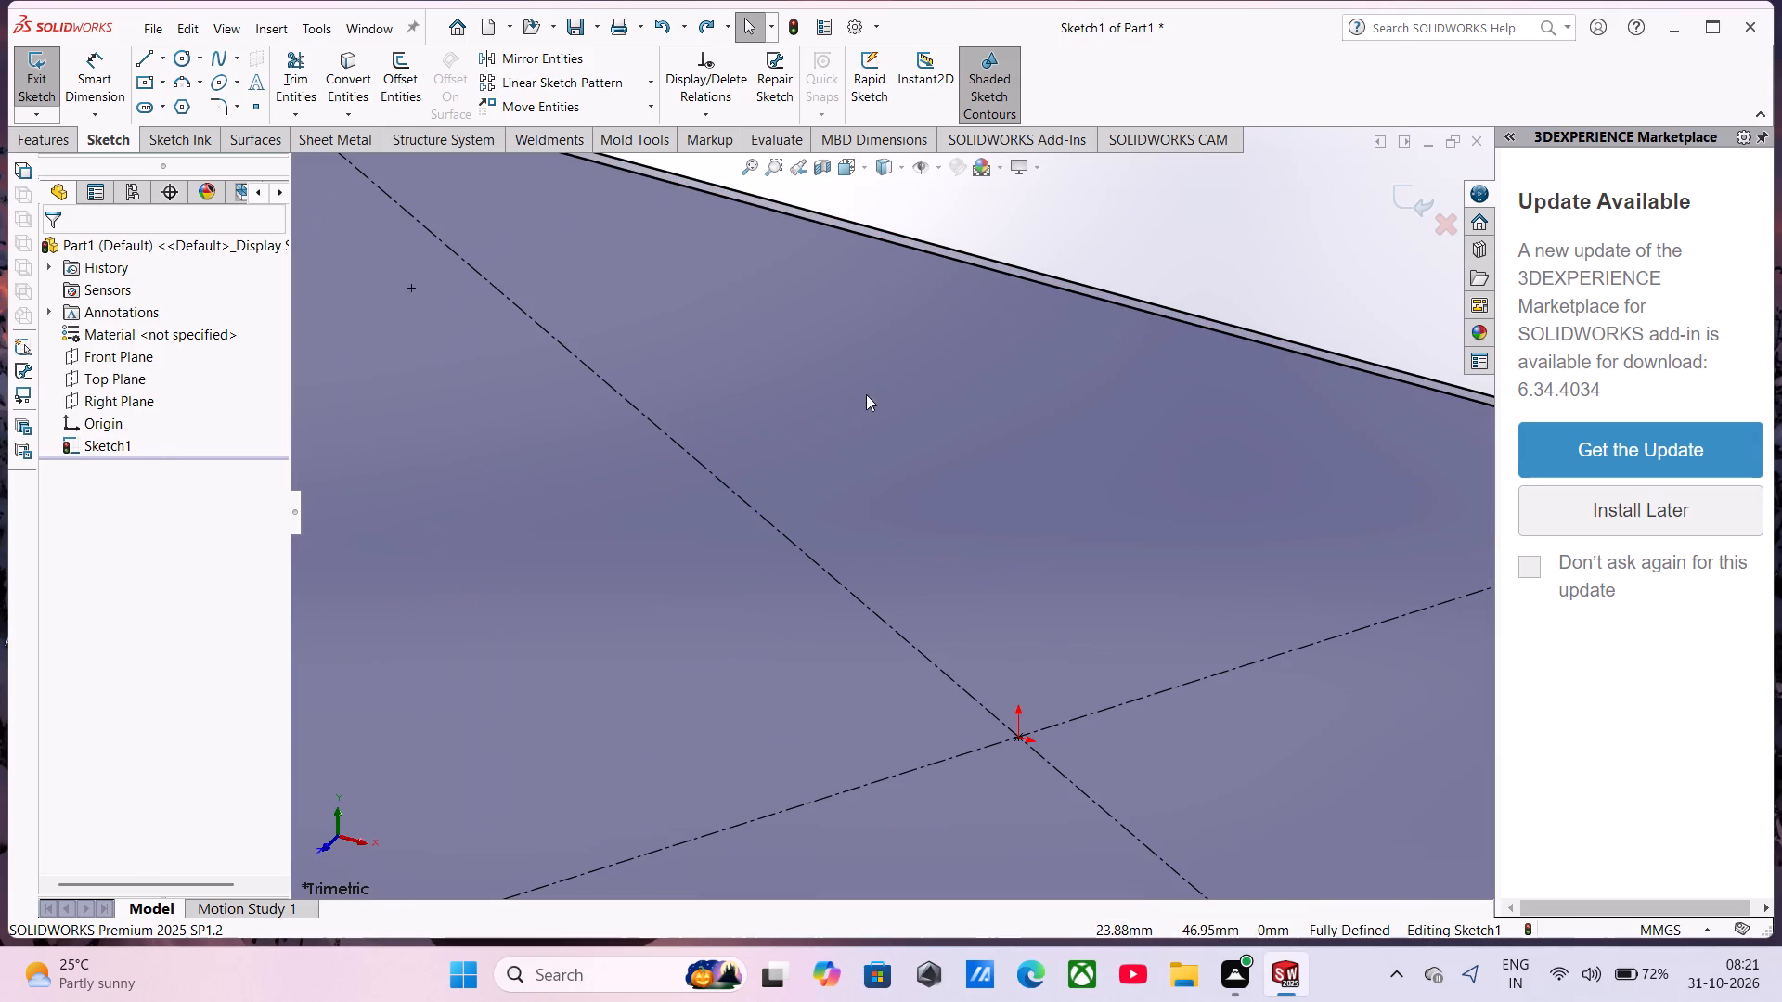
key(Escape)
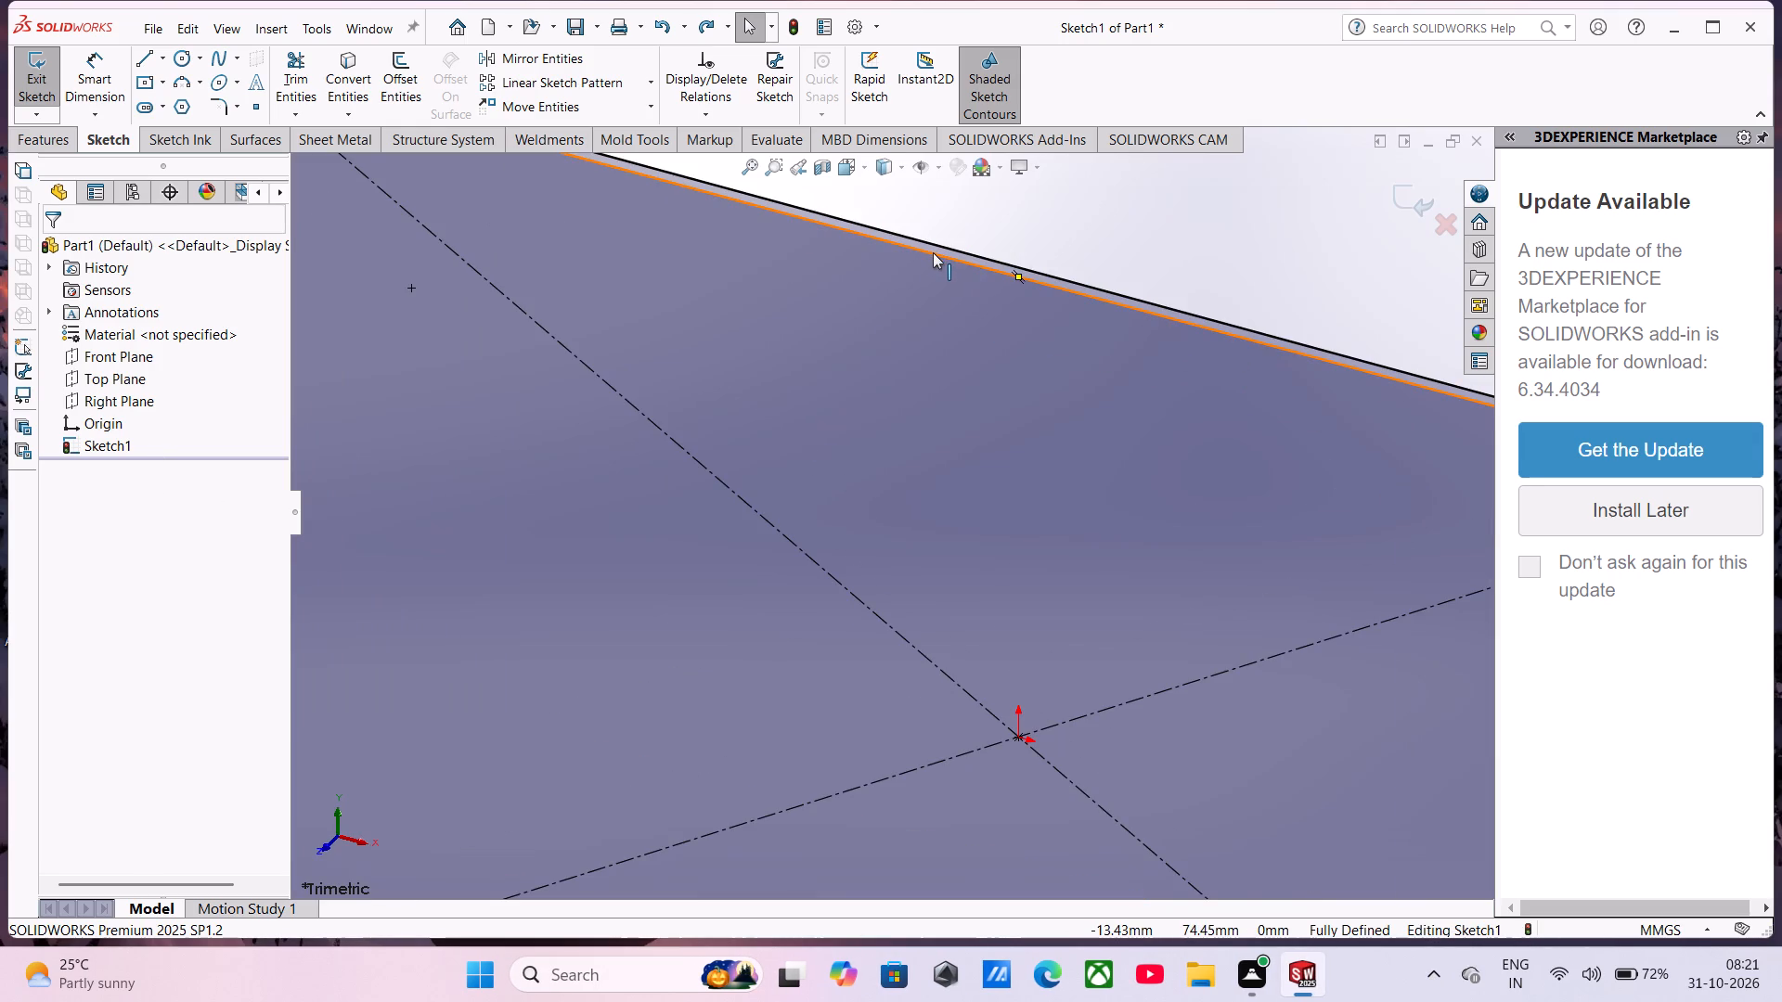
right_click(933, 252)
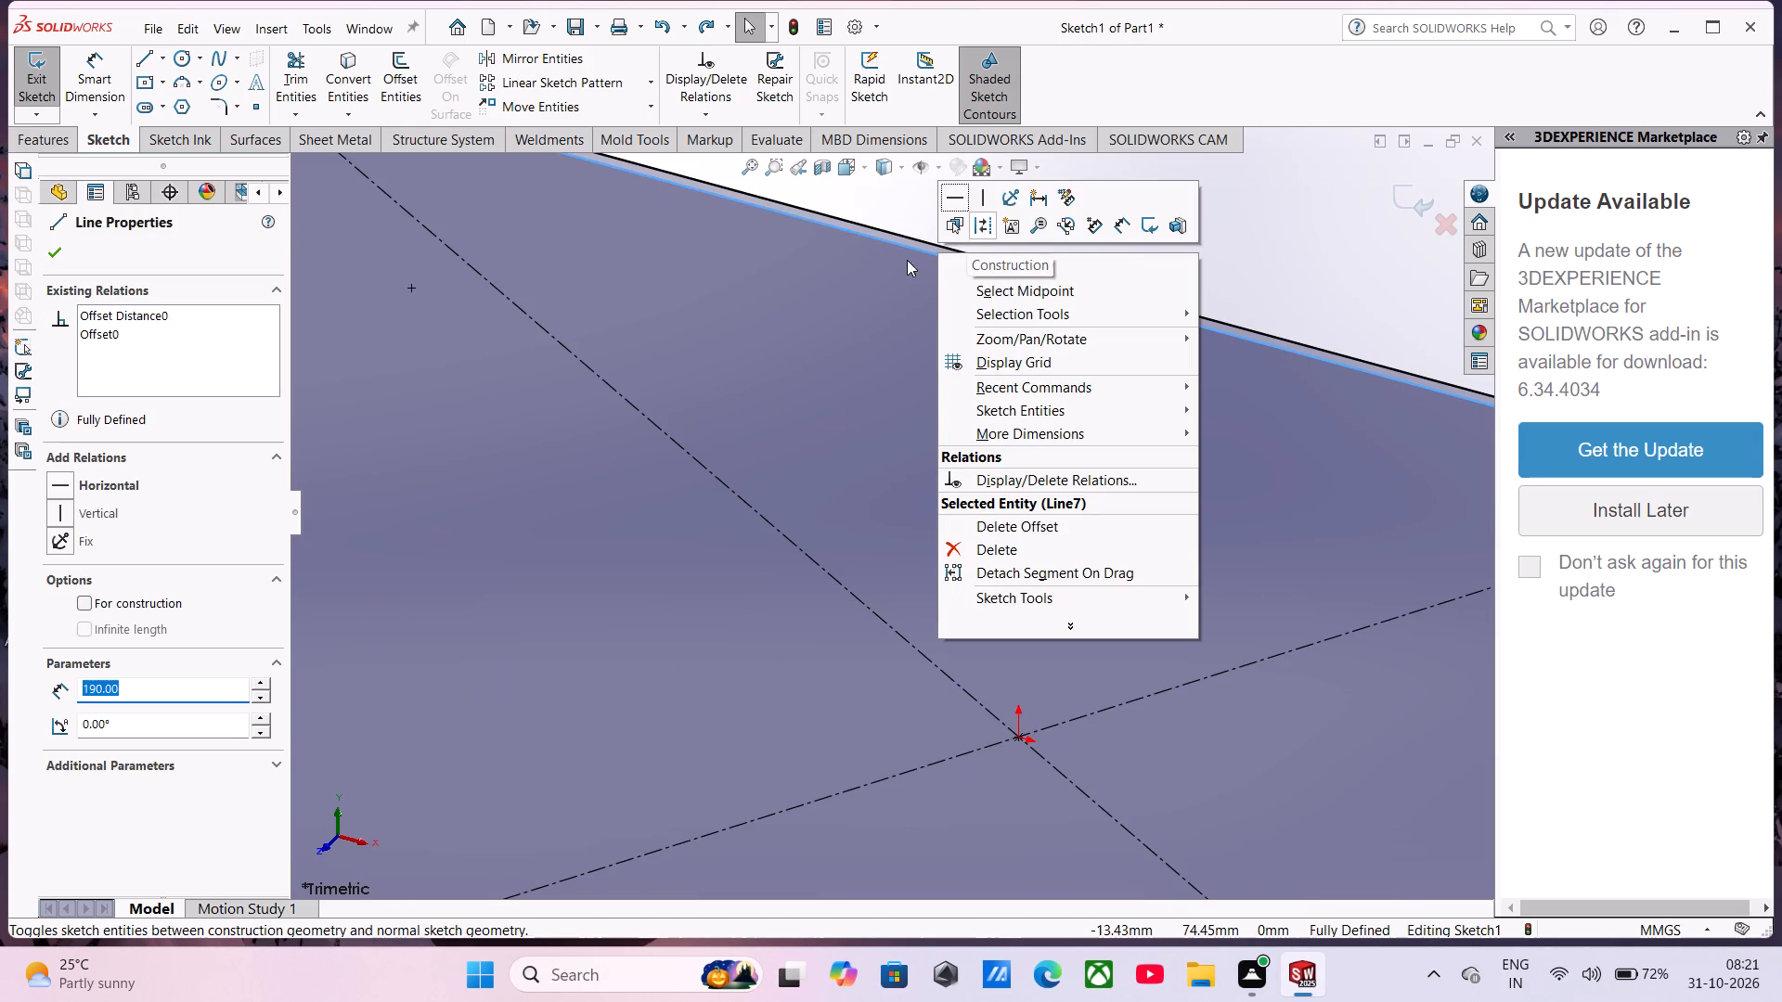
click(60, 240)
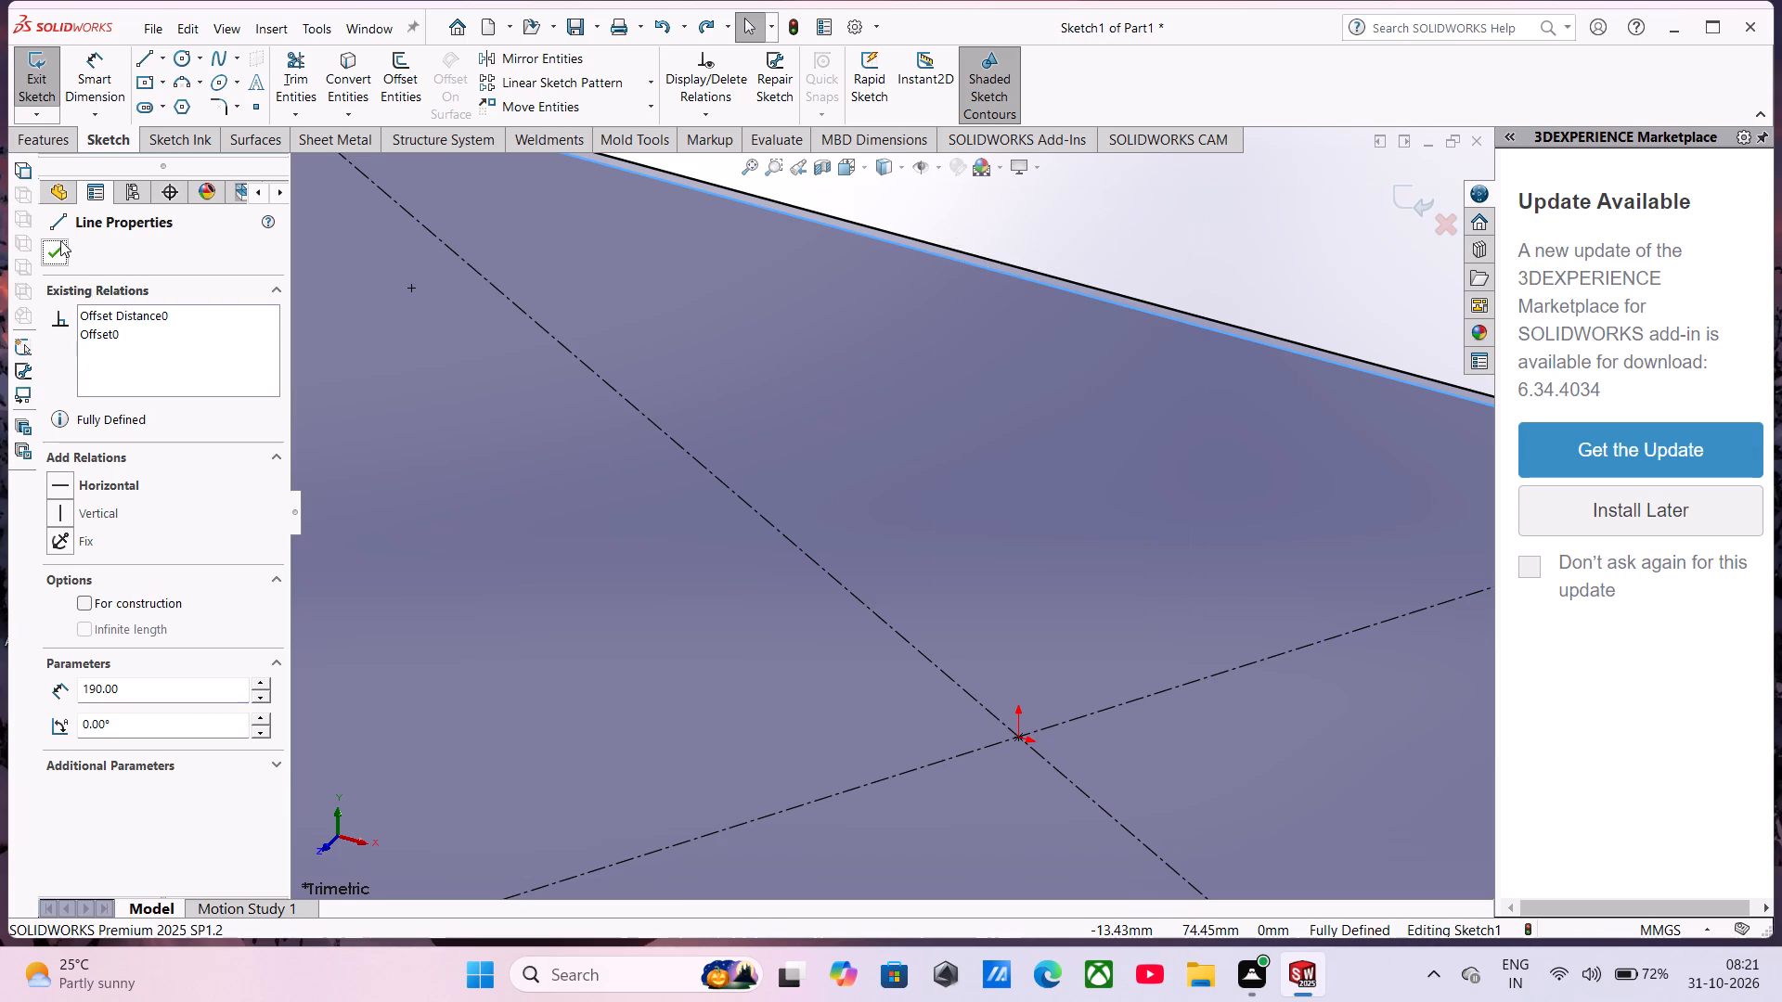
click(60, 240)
Trim the inner offset lines along the profile's upper edge, upper right corner arc and right edge.
click(308, 83)
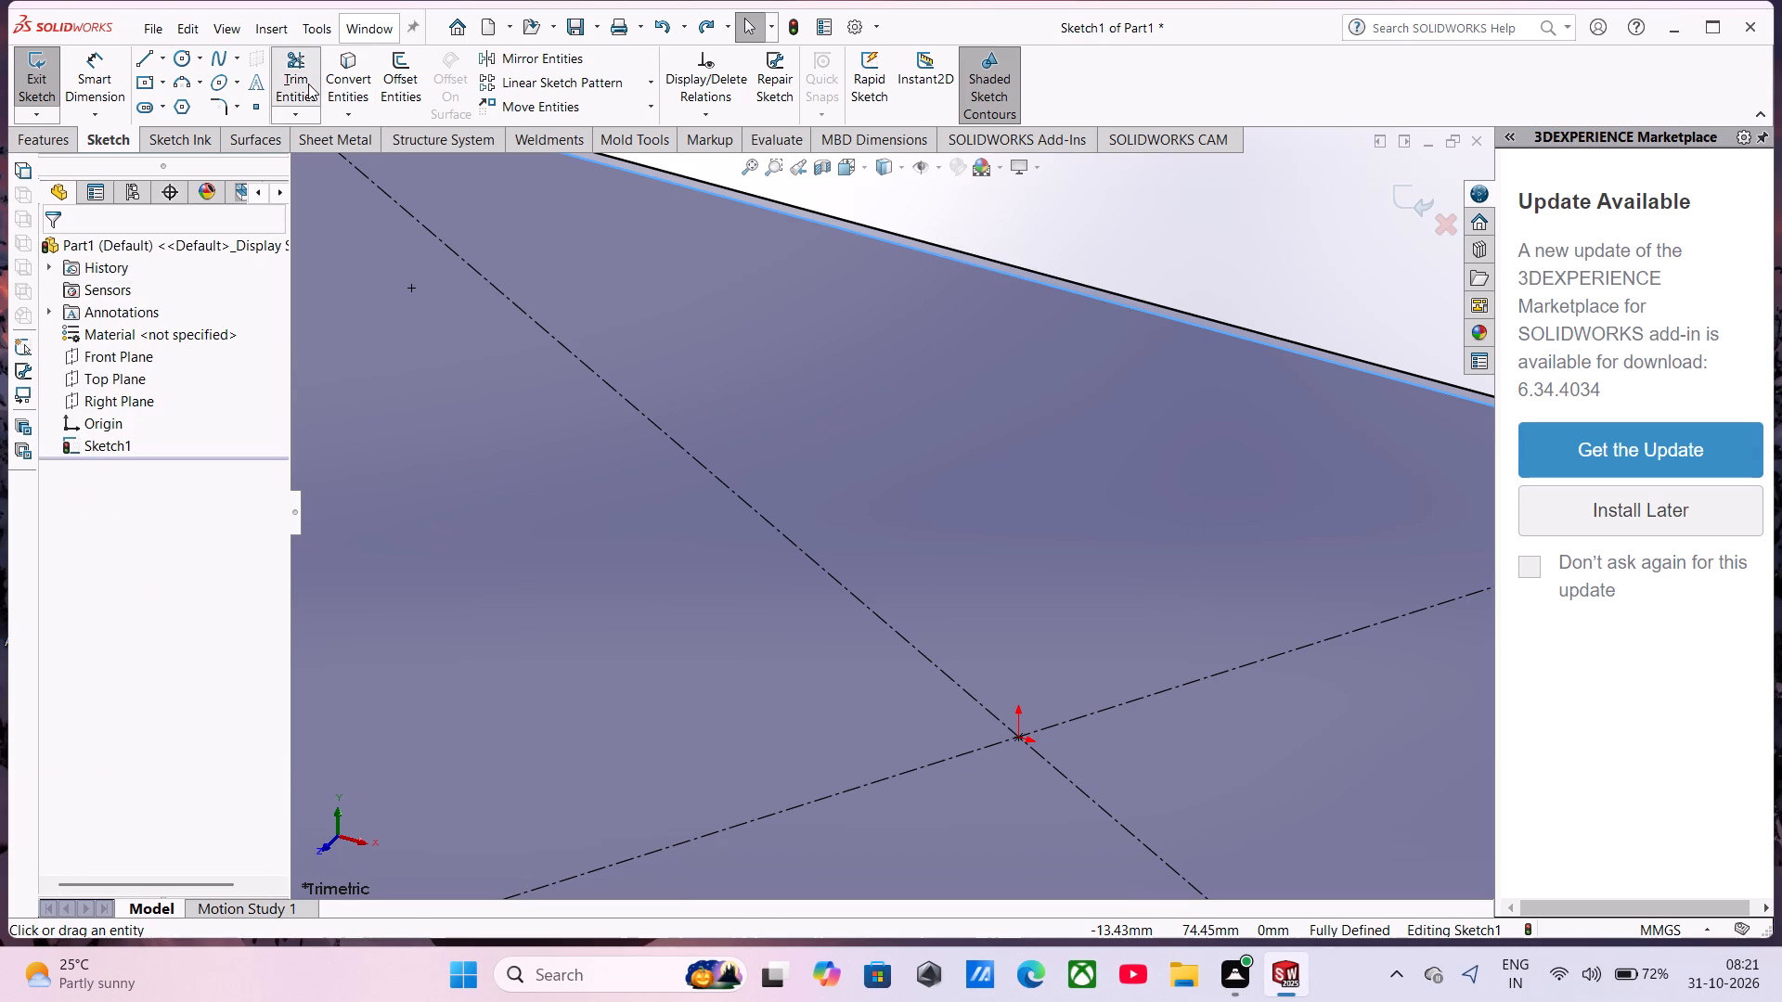
click(1021, 276)
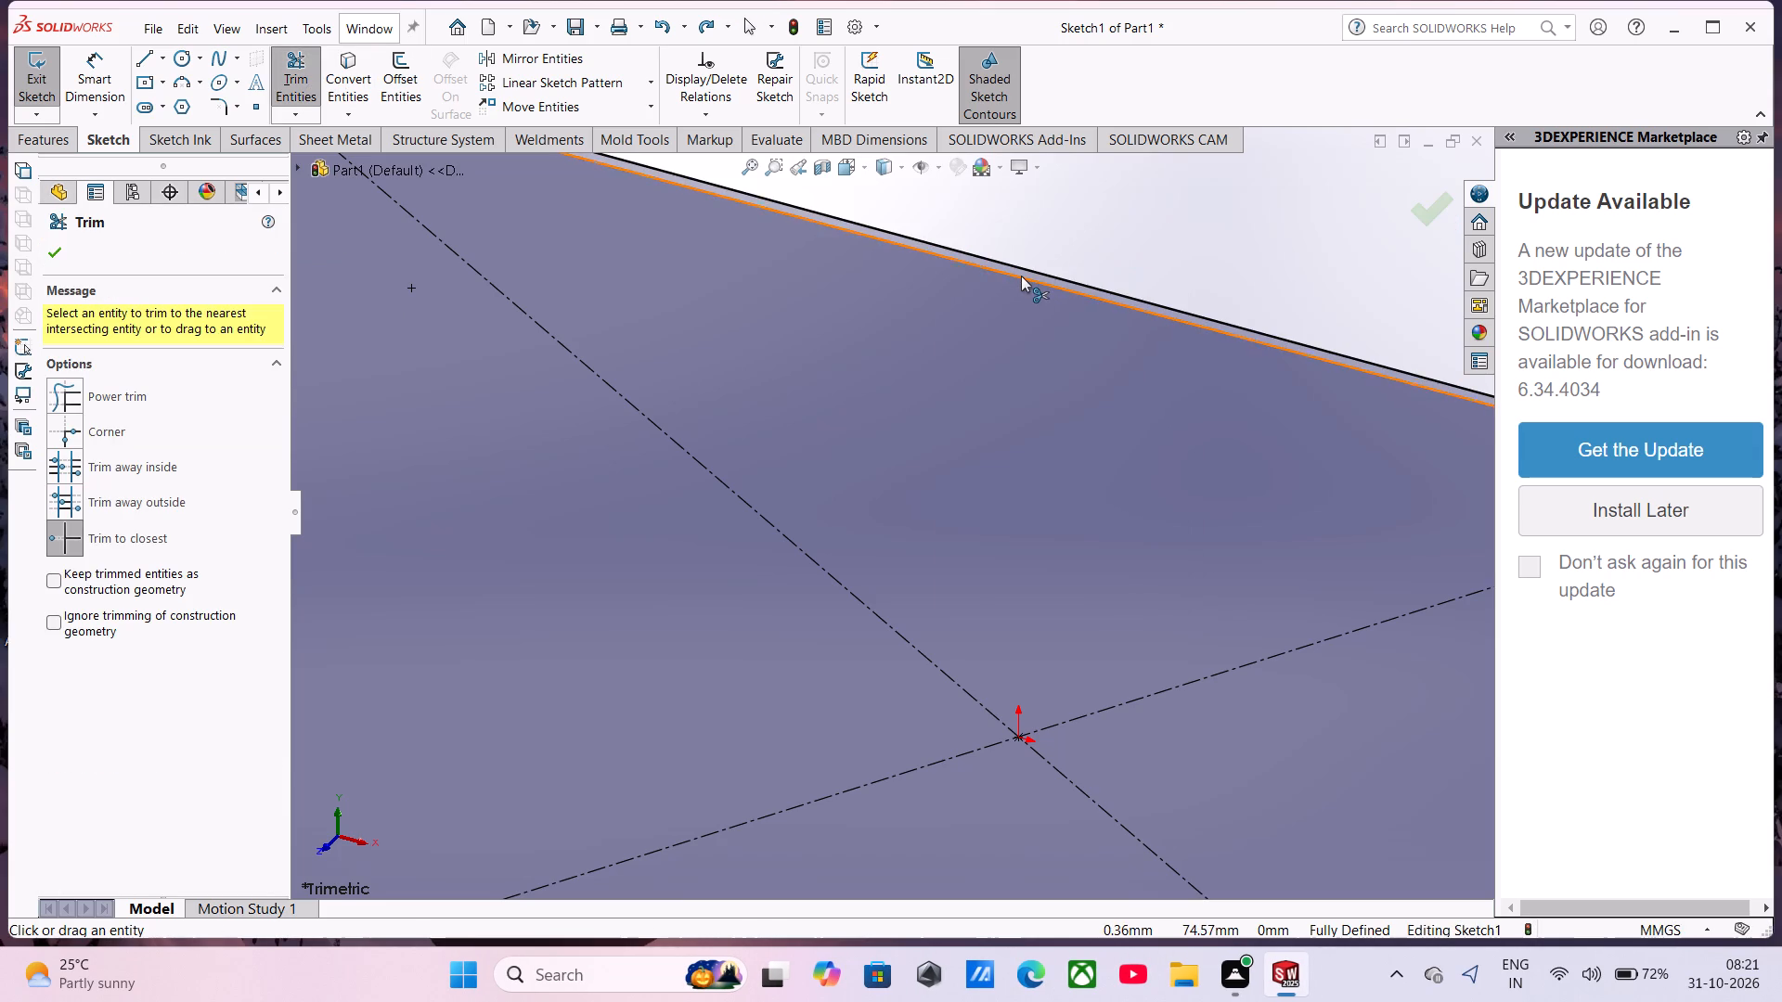
scroll(1156, 390, up, 6)
scroll(1128, 464, down, 11)
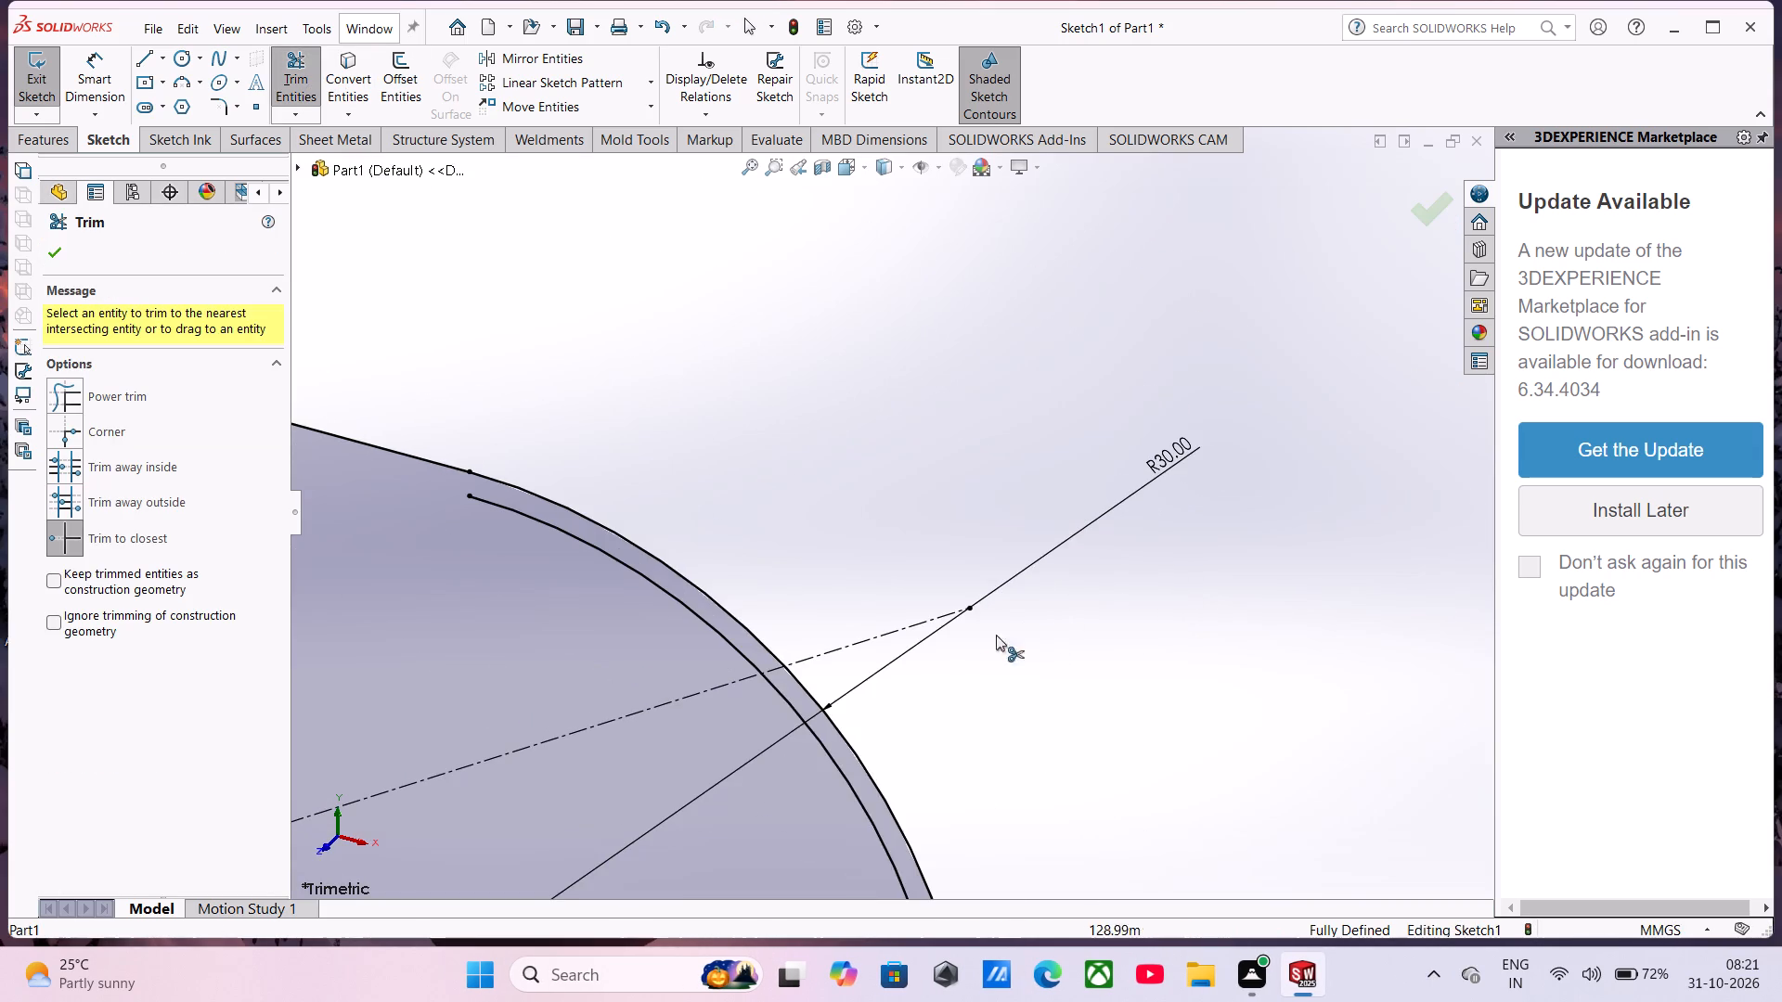
click(775, 700)
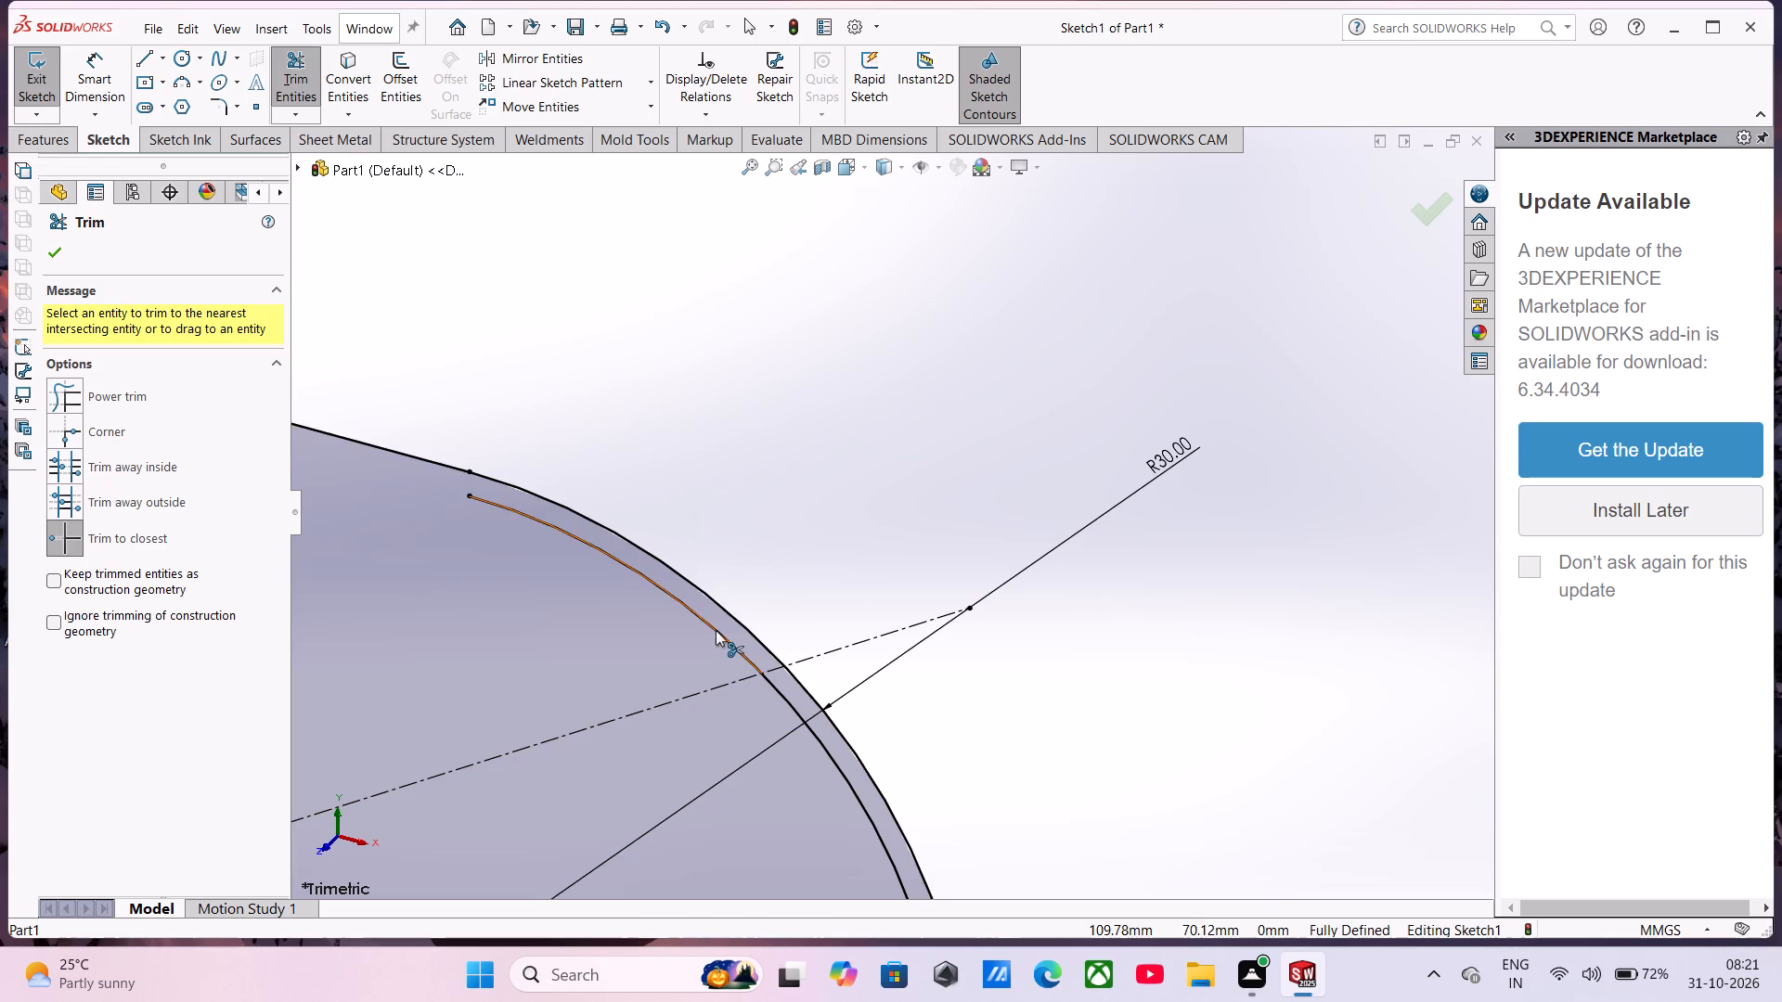
click(716, 630)
click(783, 703)
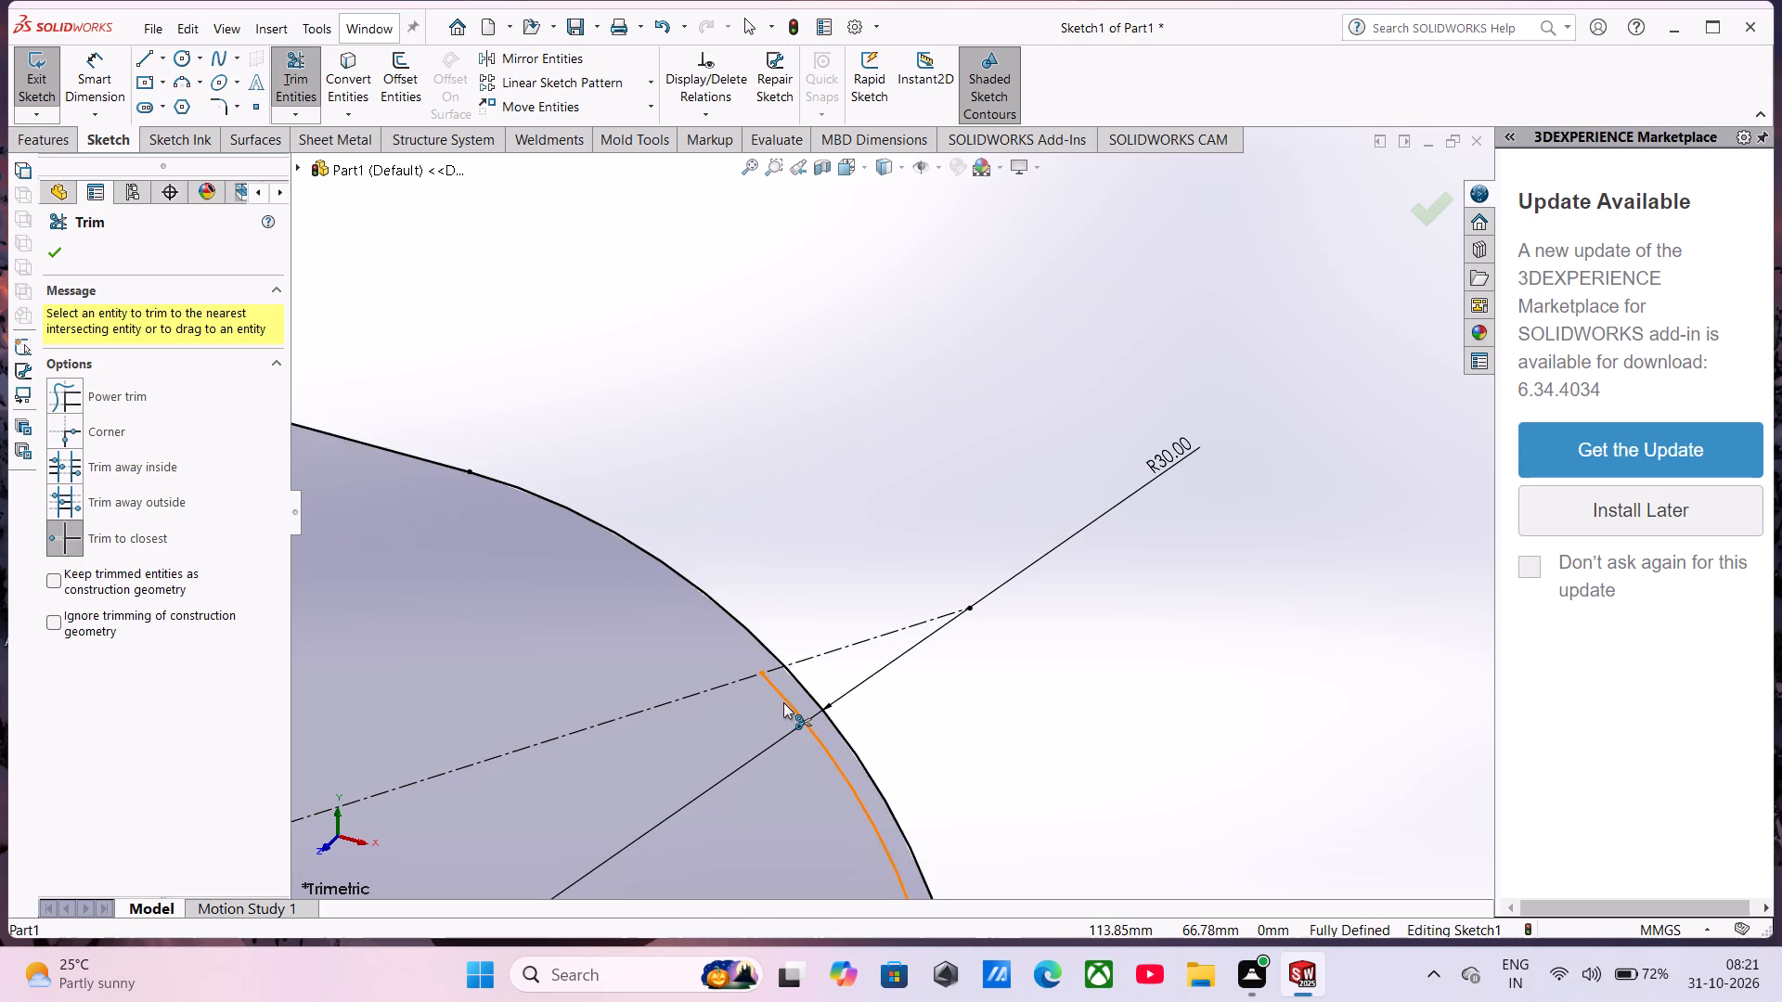
click(795, 717)
click(794, 709)
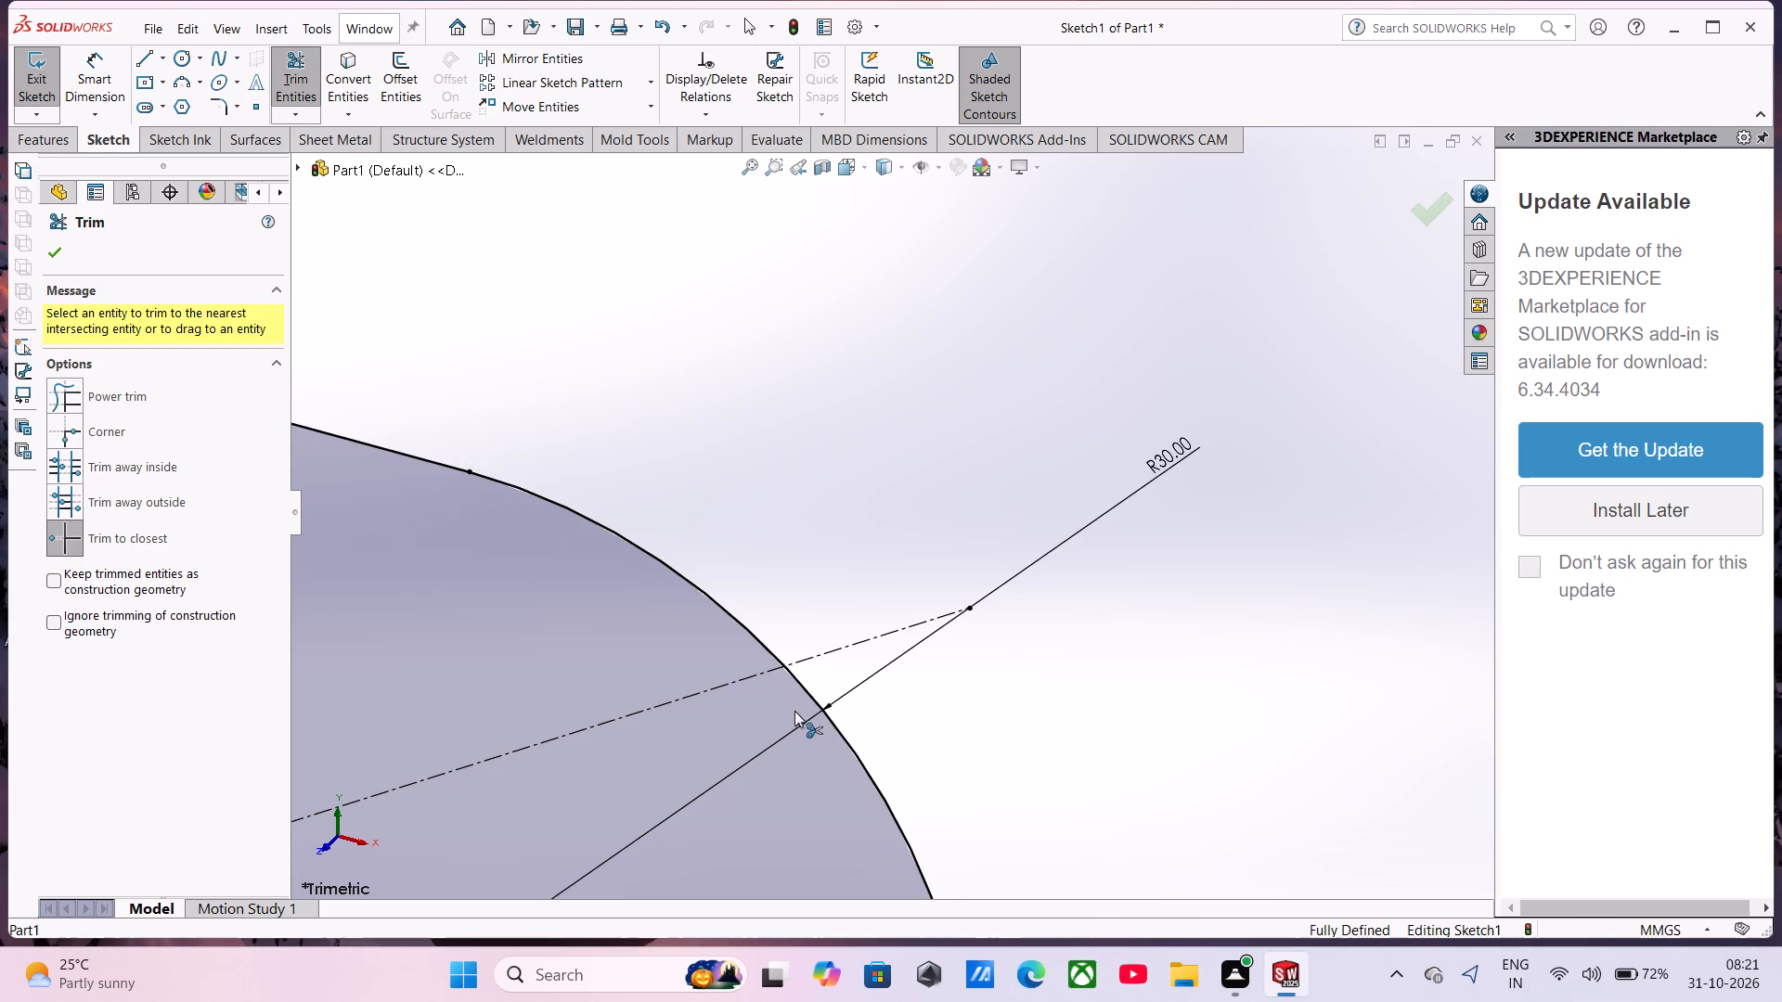
scroll(815, 745, up, 8)
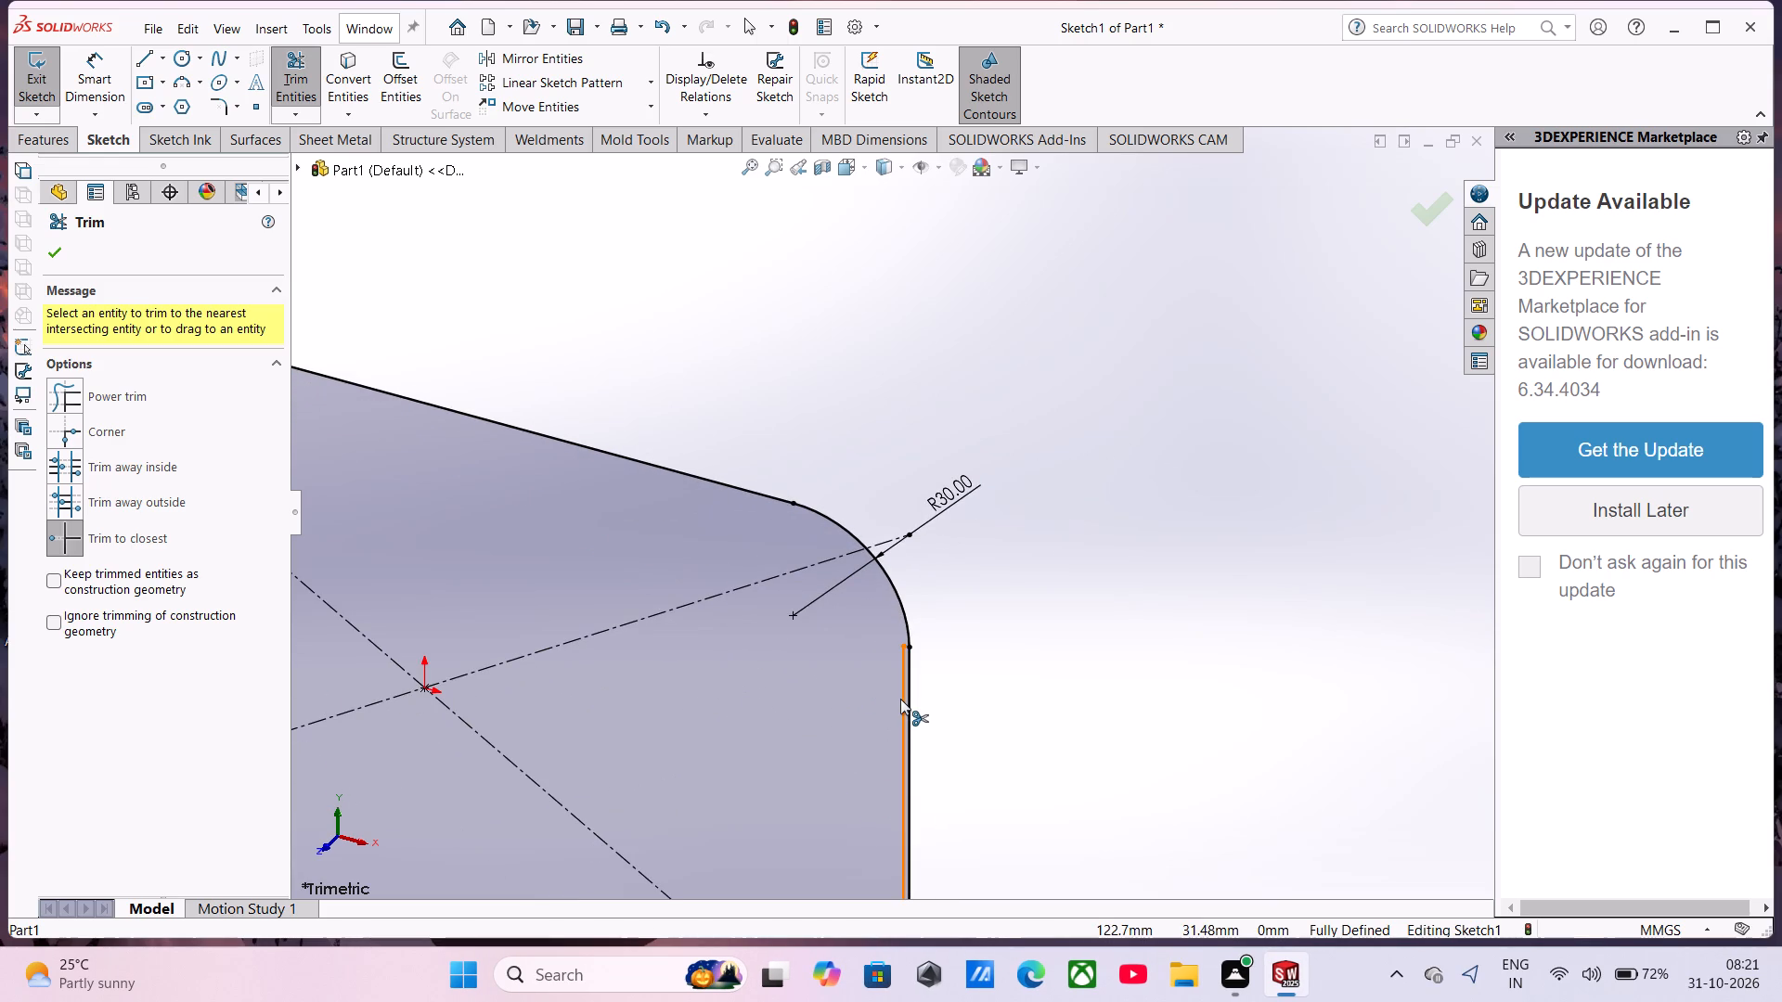
click(900, 699)
Delete the inner offset arc at the profile's upper left corner, keeping the outer arc.
scroll(886, 718, down, 2)
scroll(885, 718, up, 9)
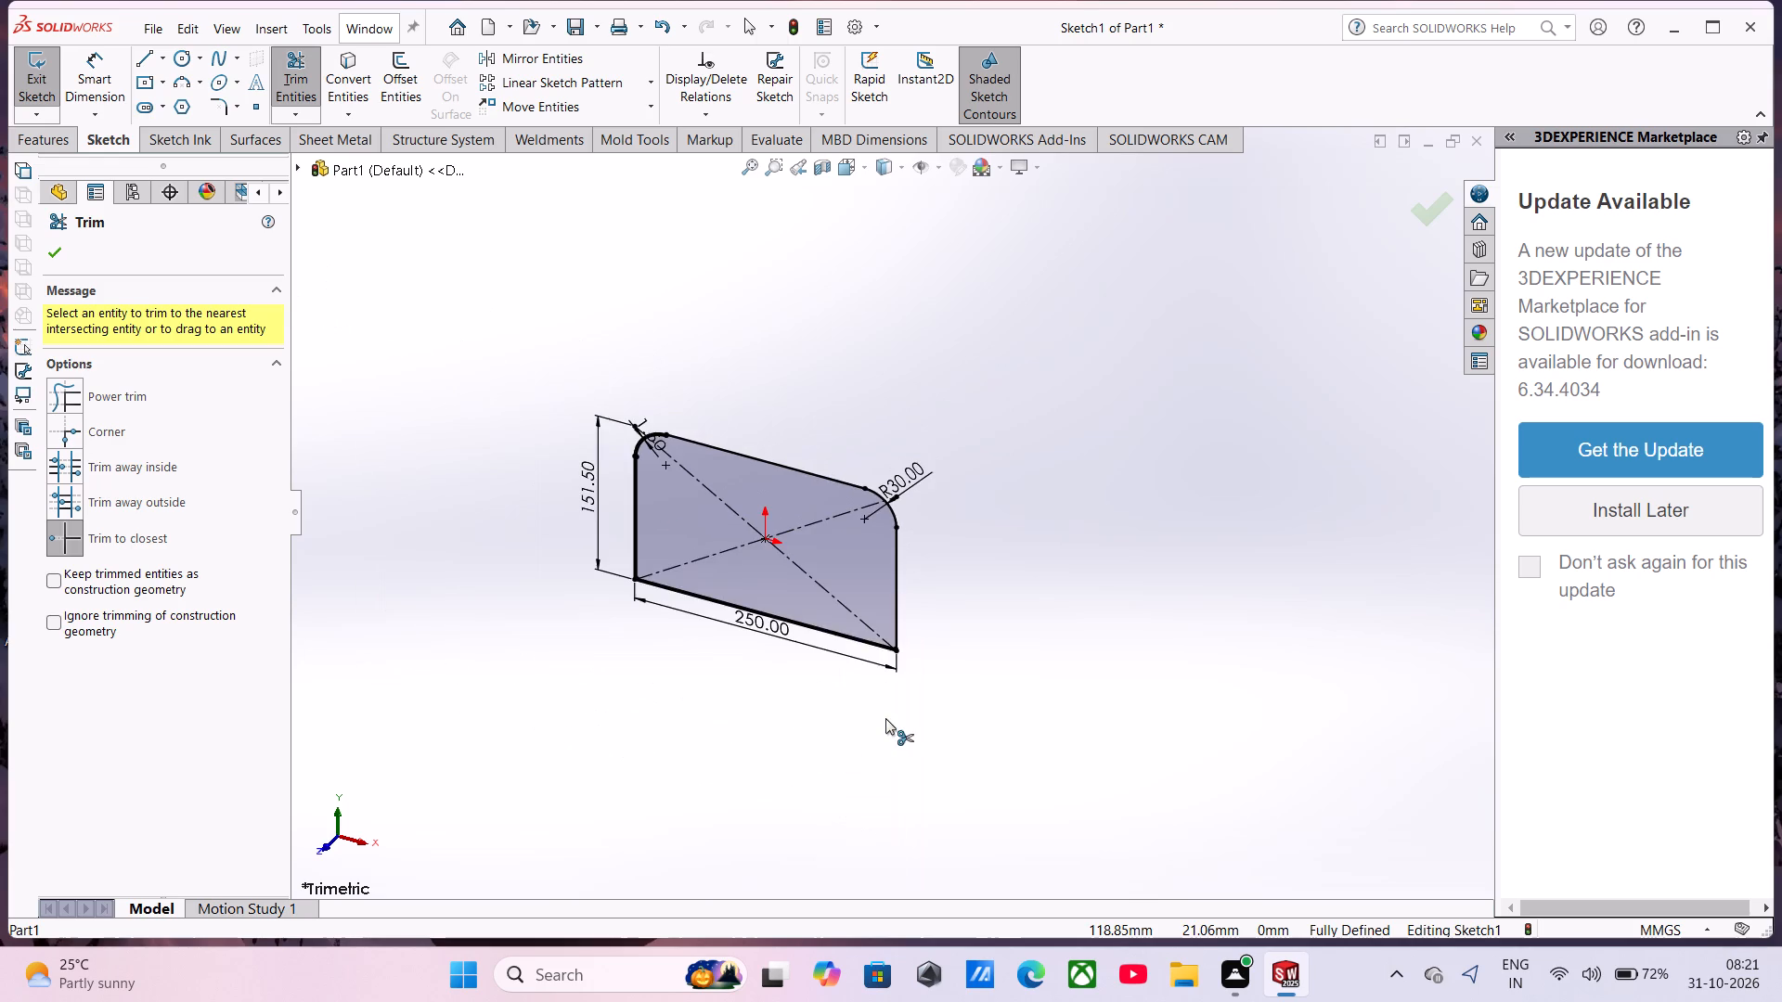
scroll(660, 497, down, 8)
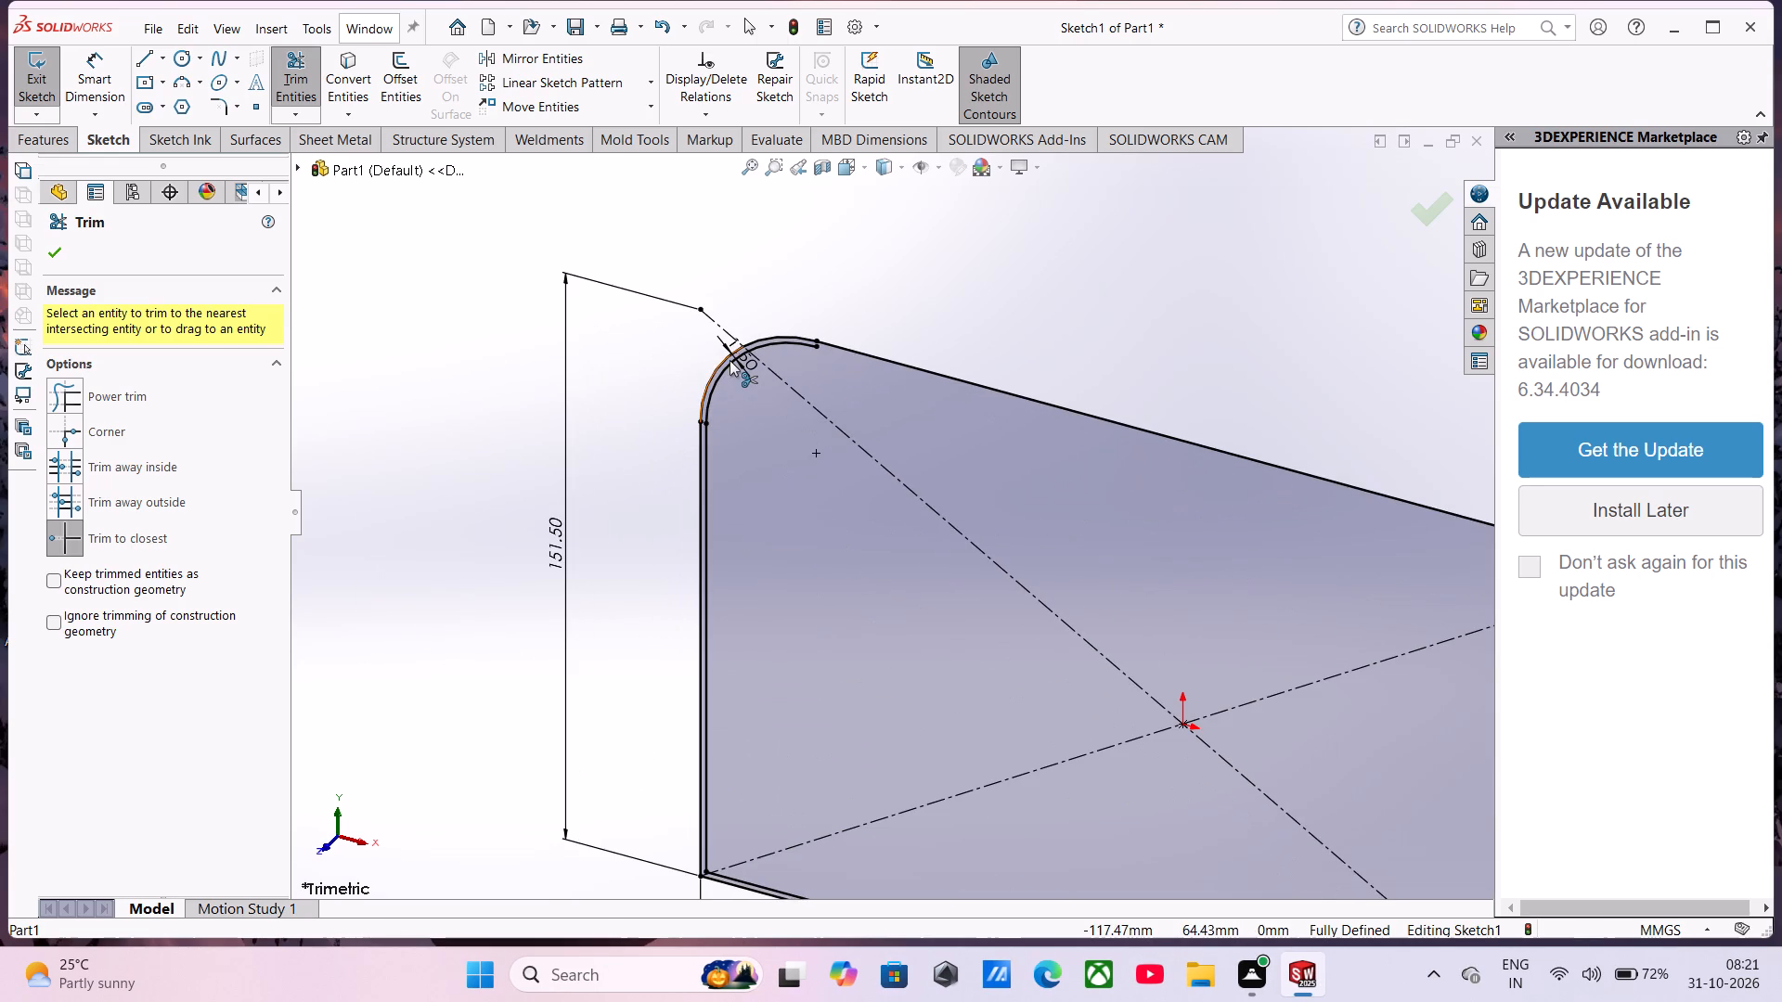
click(720, 371)
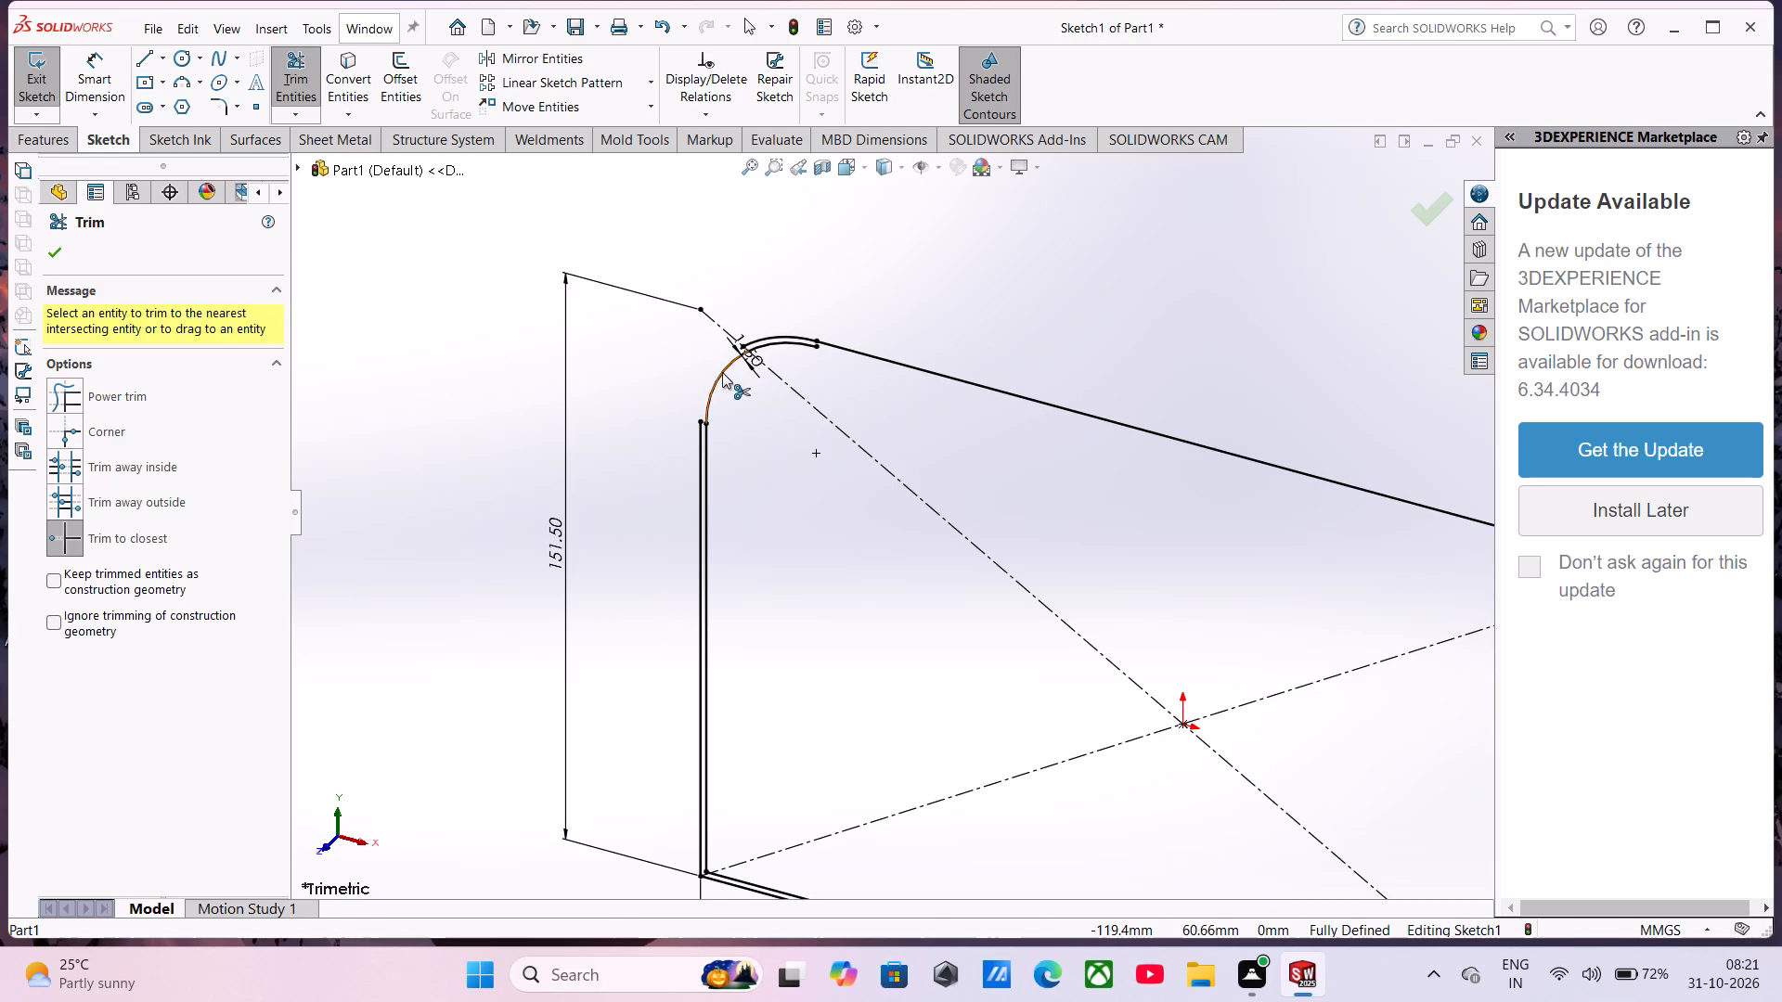
key(ctrl+z)
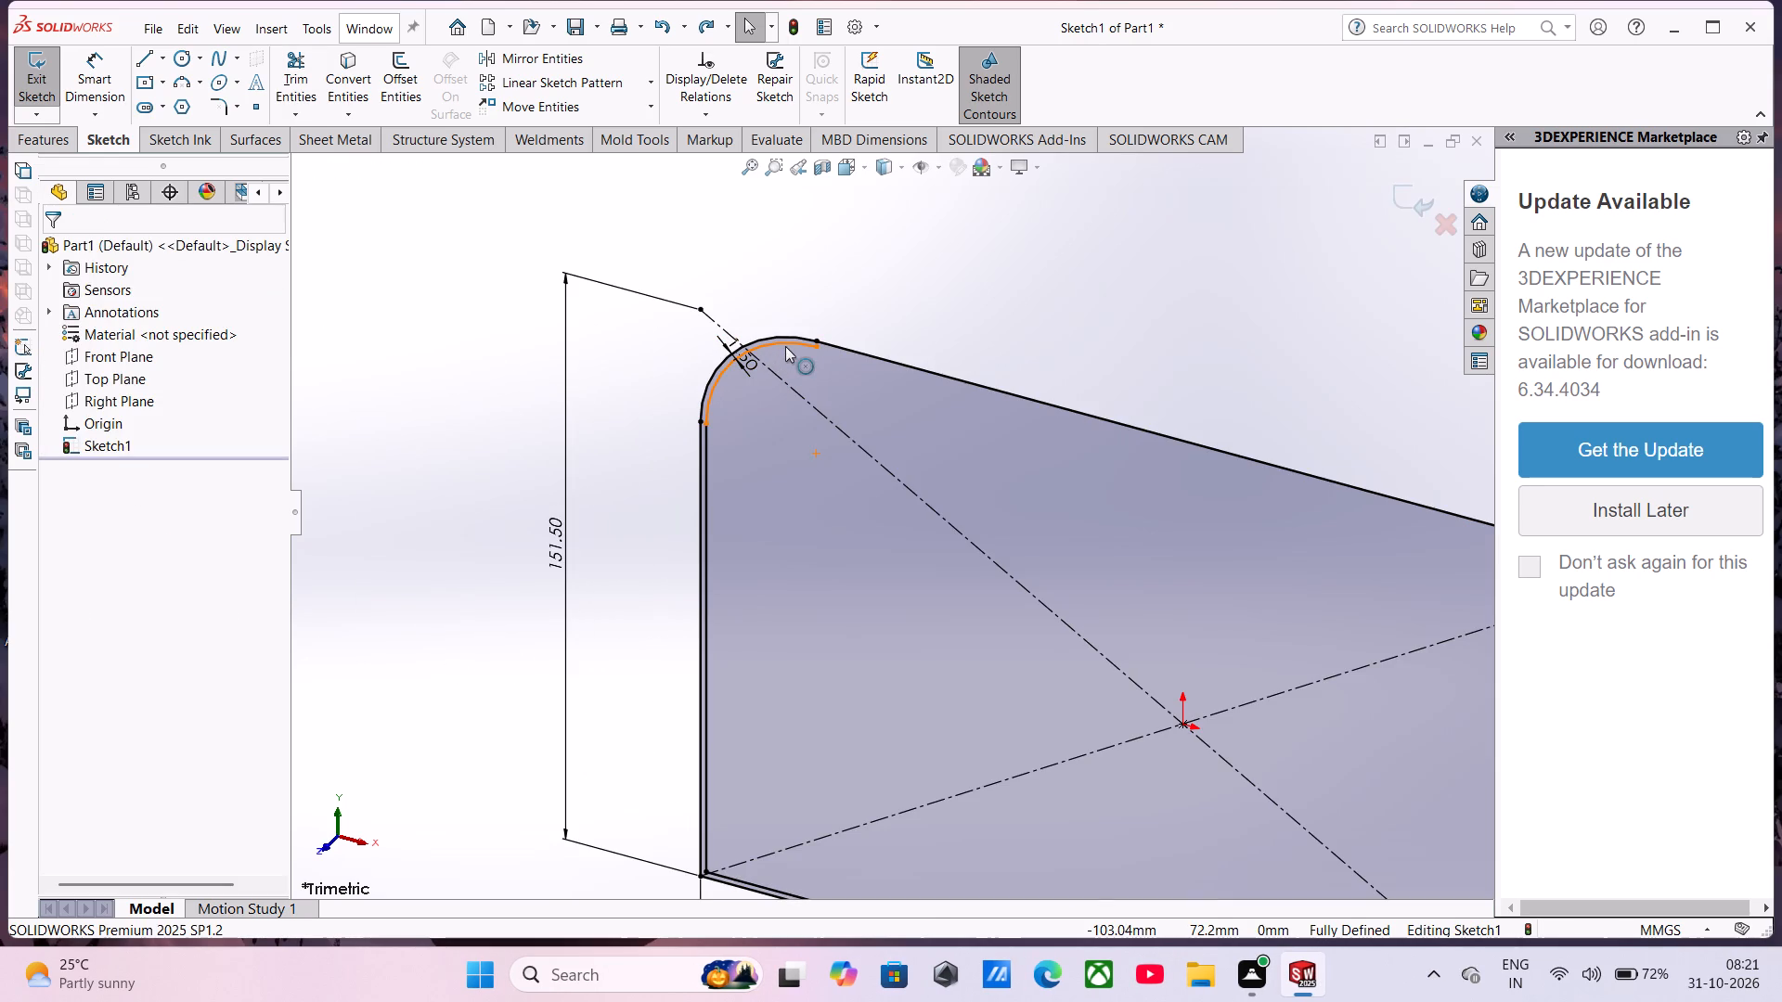
click(785, 346)
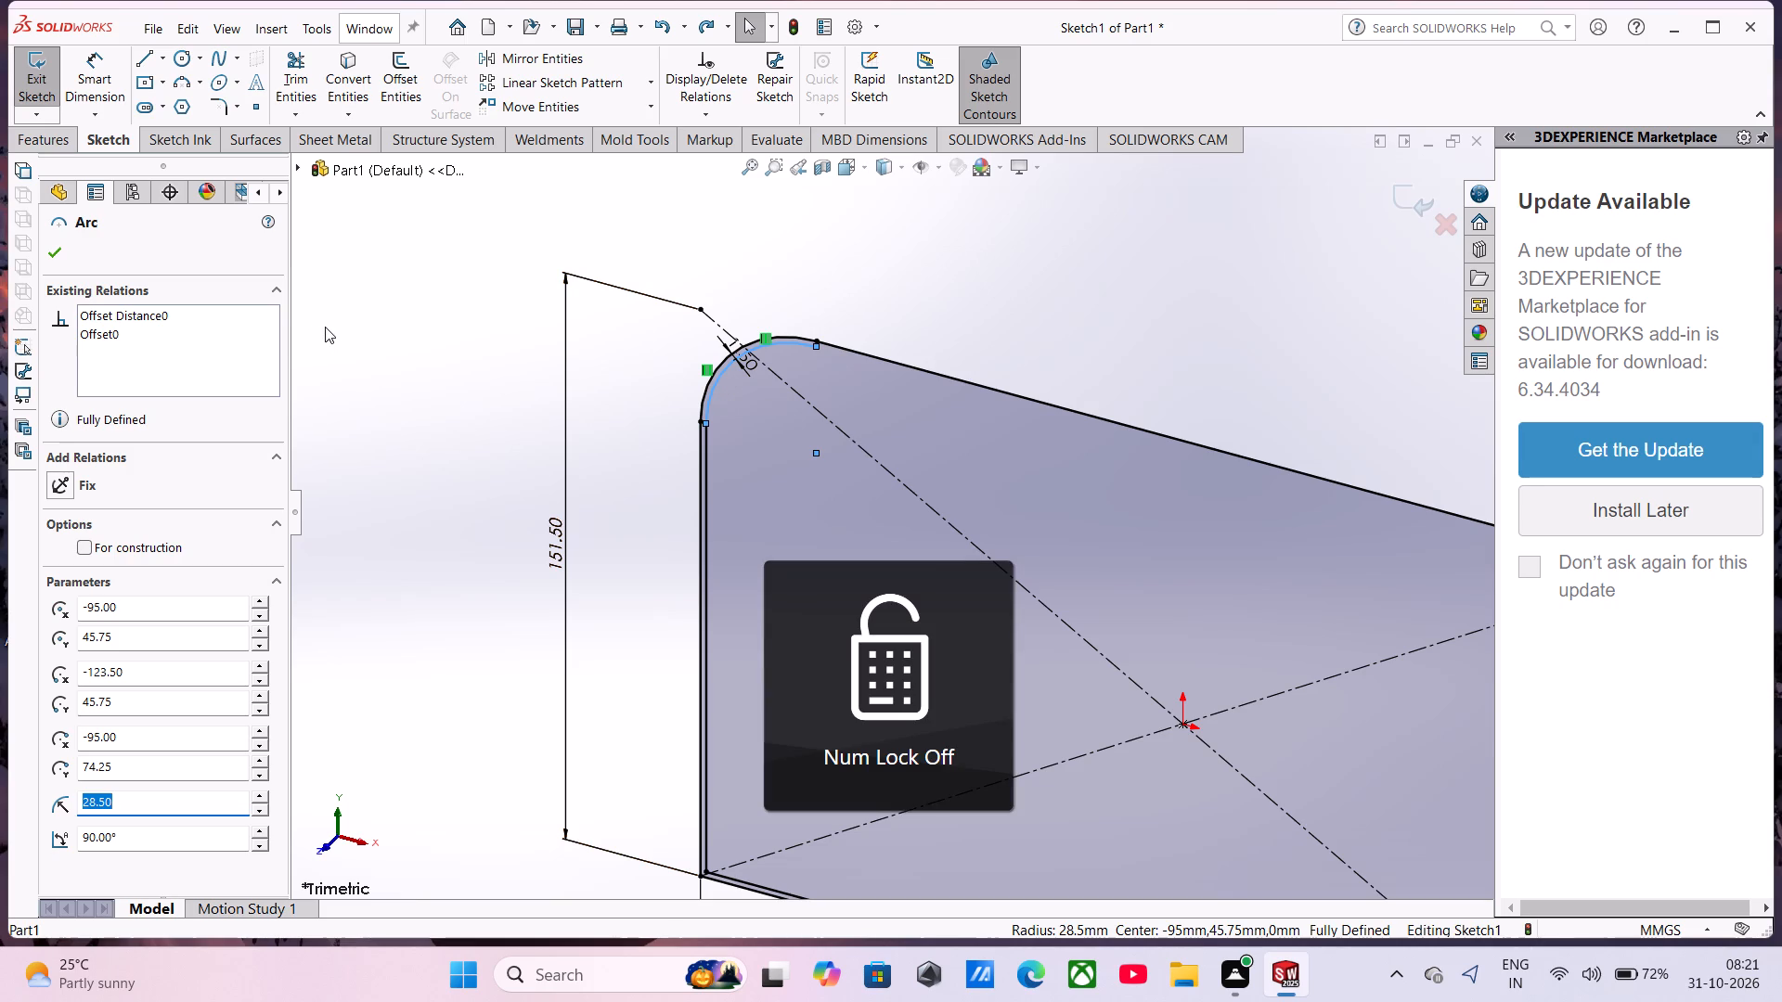
key(Delete)
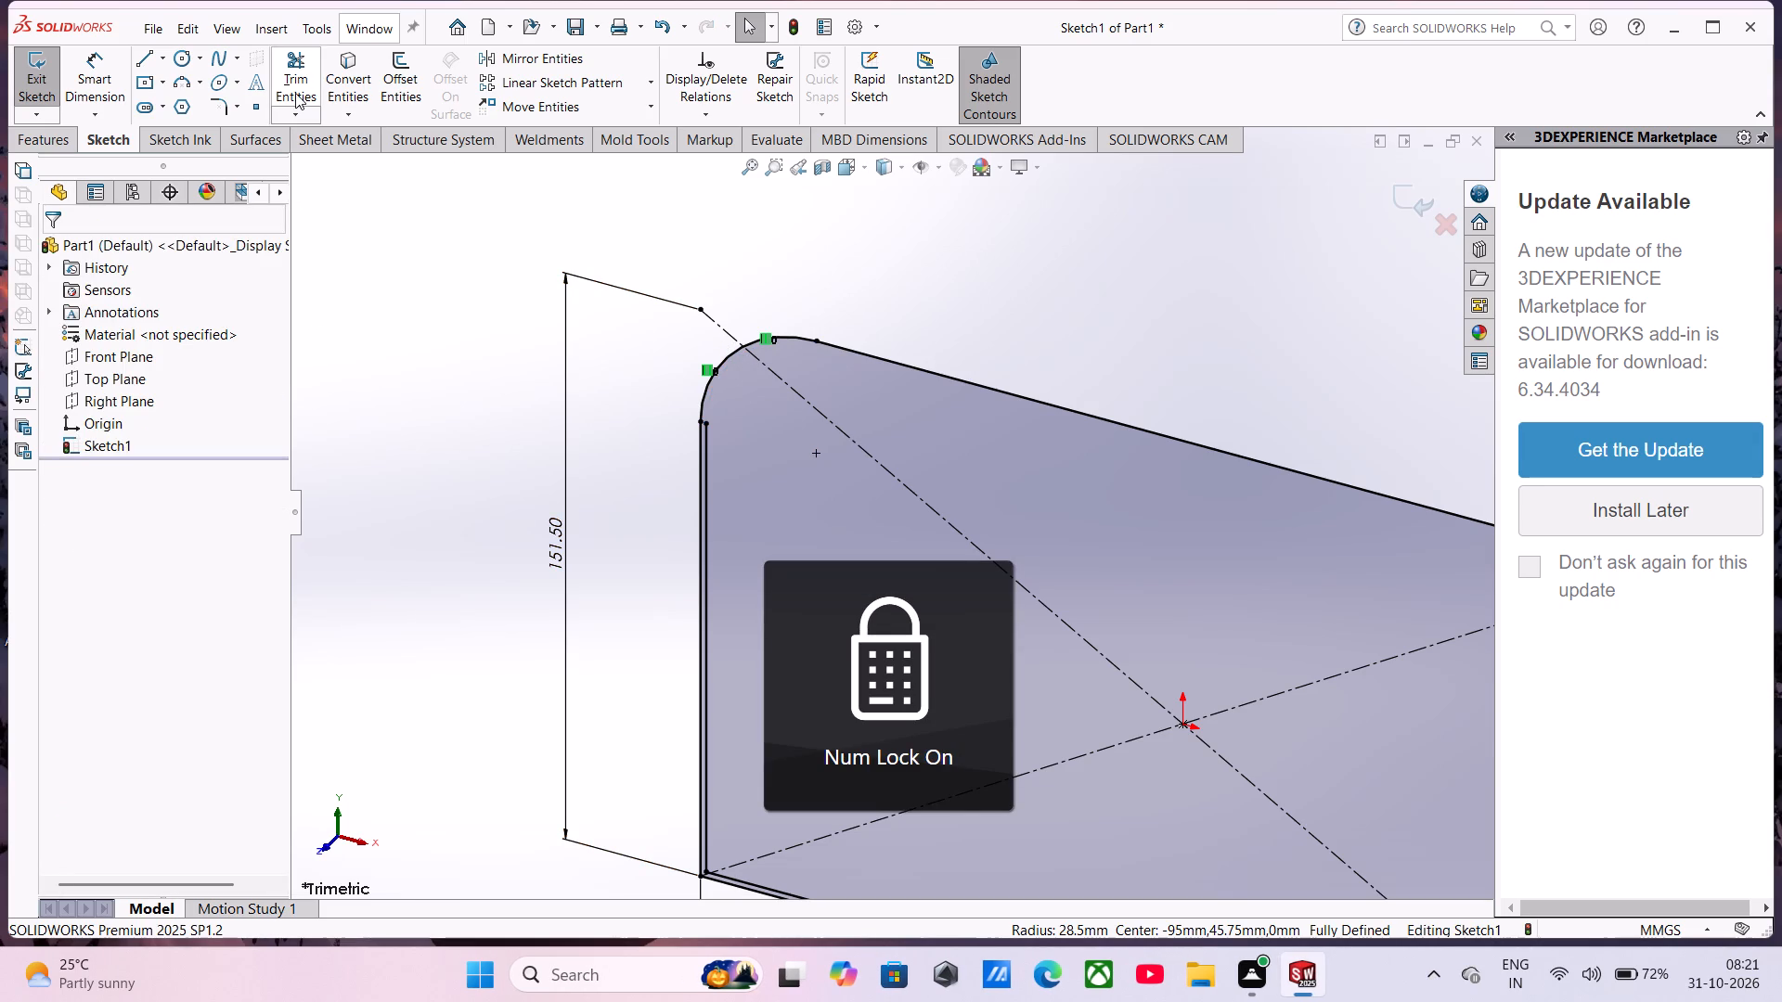
Trim the inner offset lines along the profile's left and lower edges and finish trimming.
click(295, 93)
scroll(717, 448, down, 6)
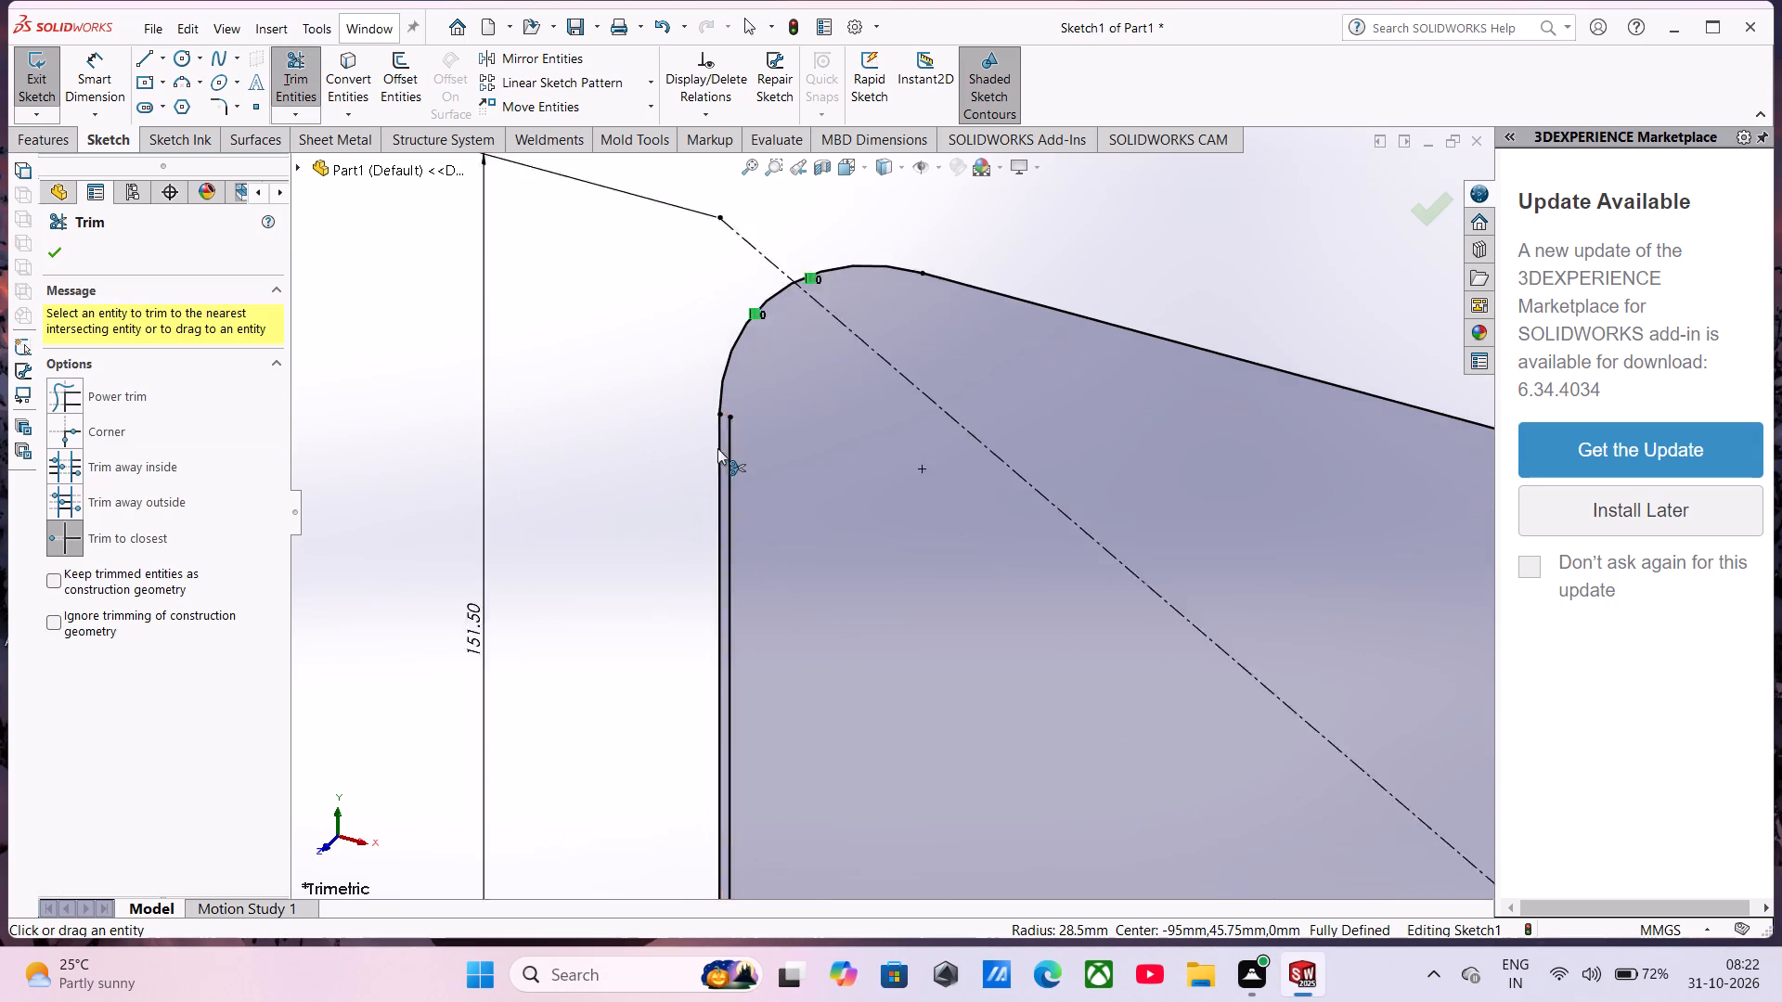
click(768, 413)
scroll(776, 516, up, 3)
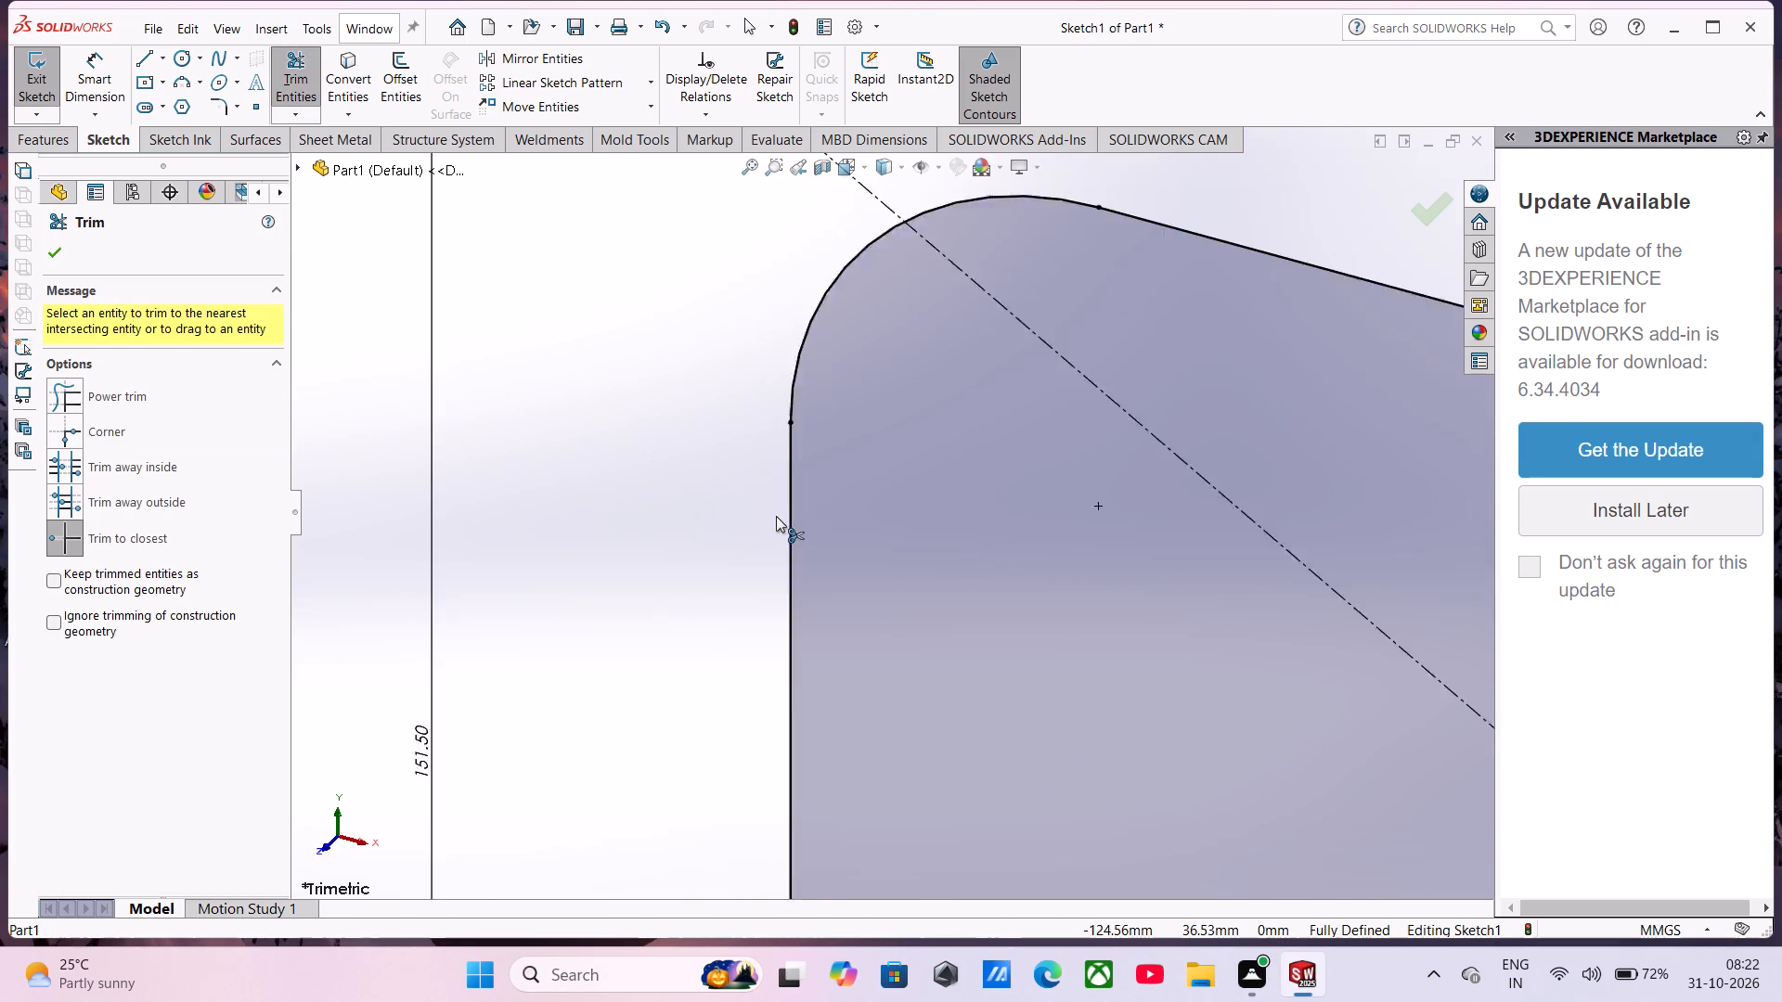
scroll(776, 516, up, 7)
scroll(1020, 669, down, 3)
scroll(985, 791, down, 6)
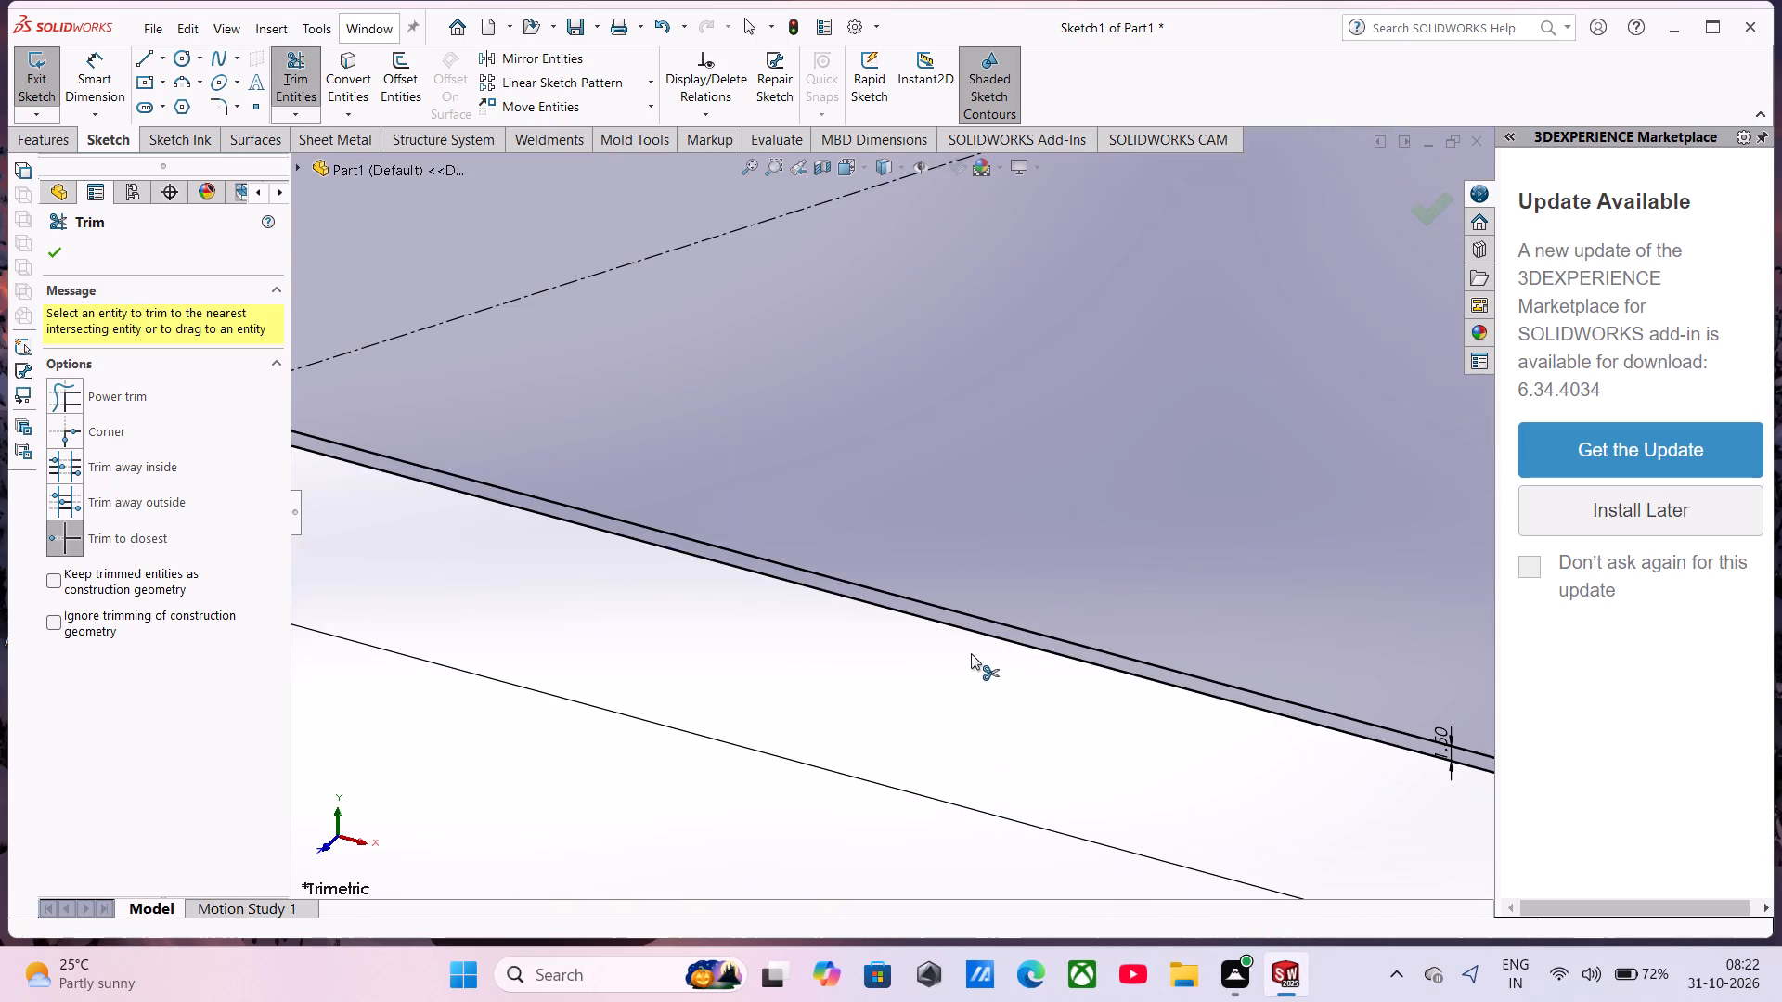
click(975, 613)
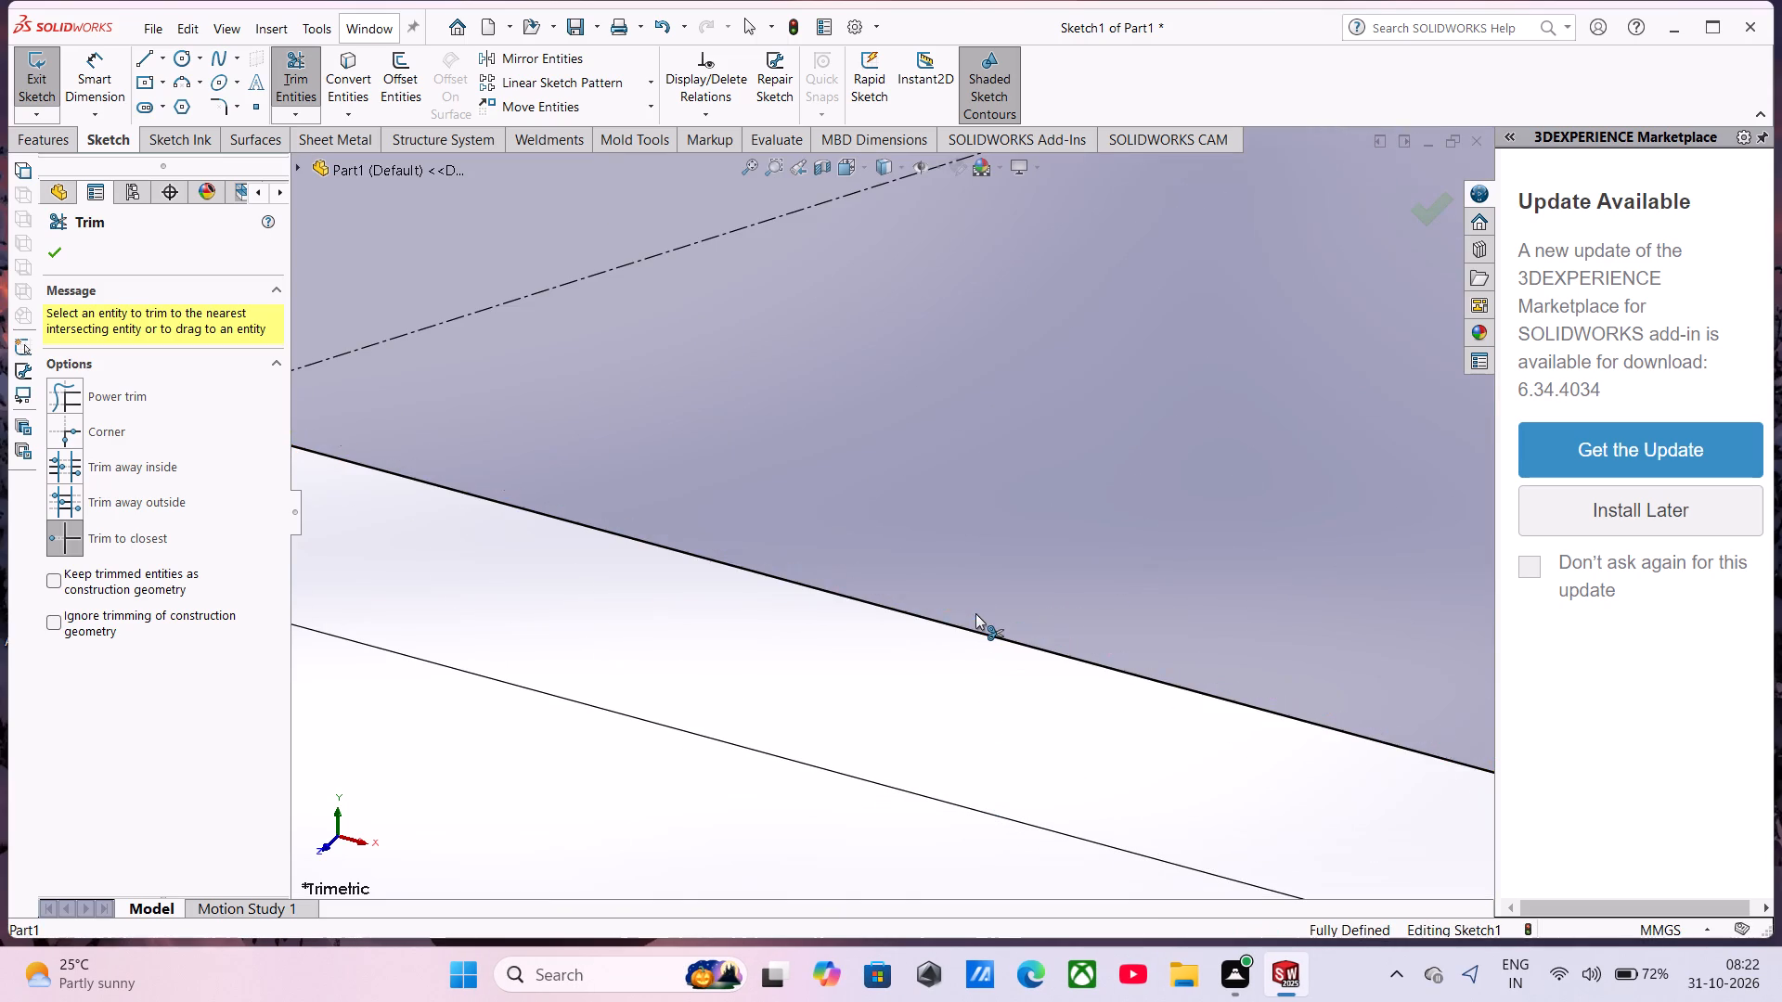
scroll(975, 614, up, 9)
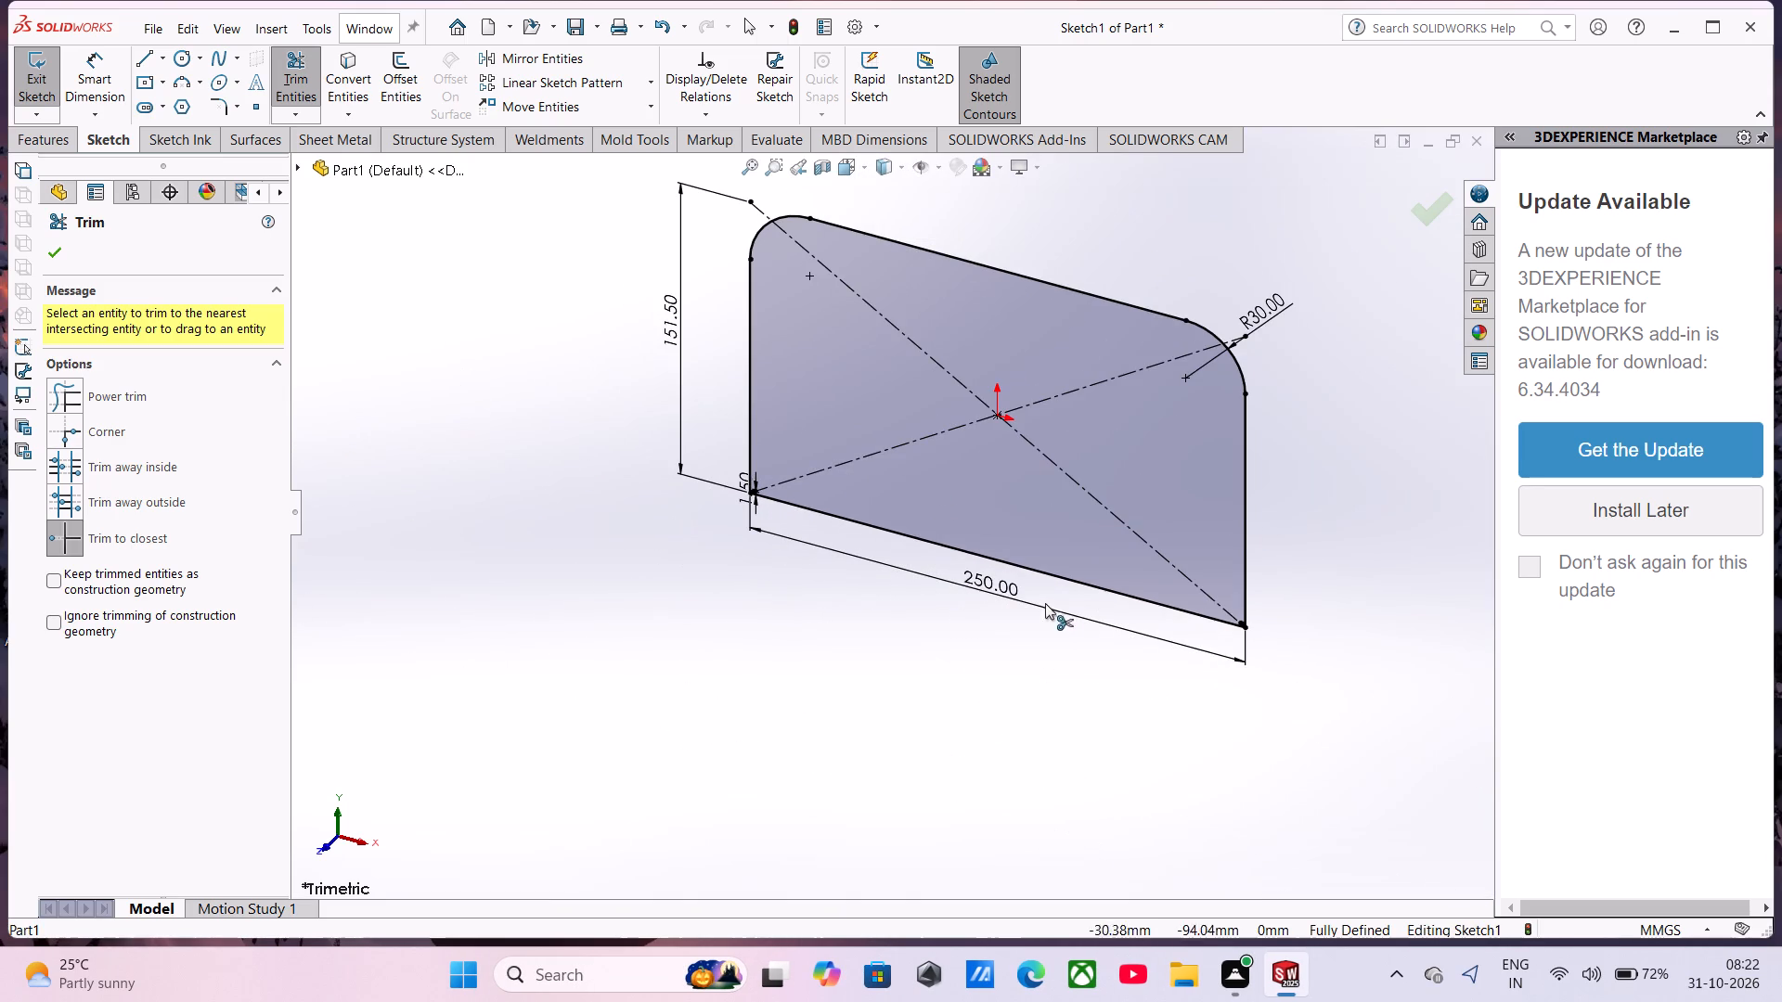
click(45, 256)
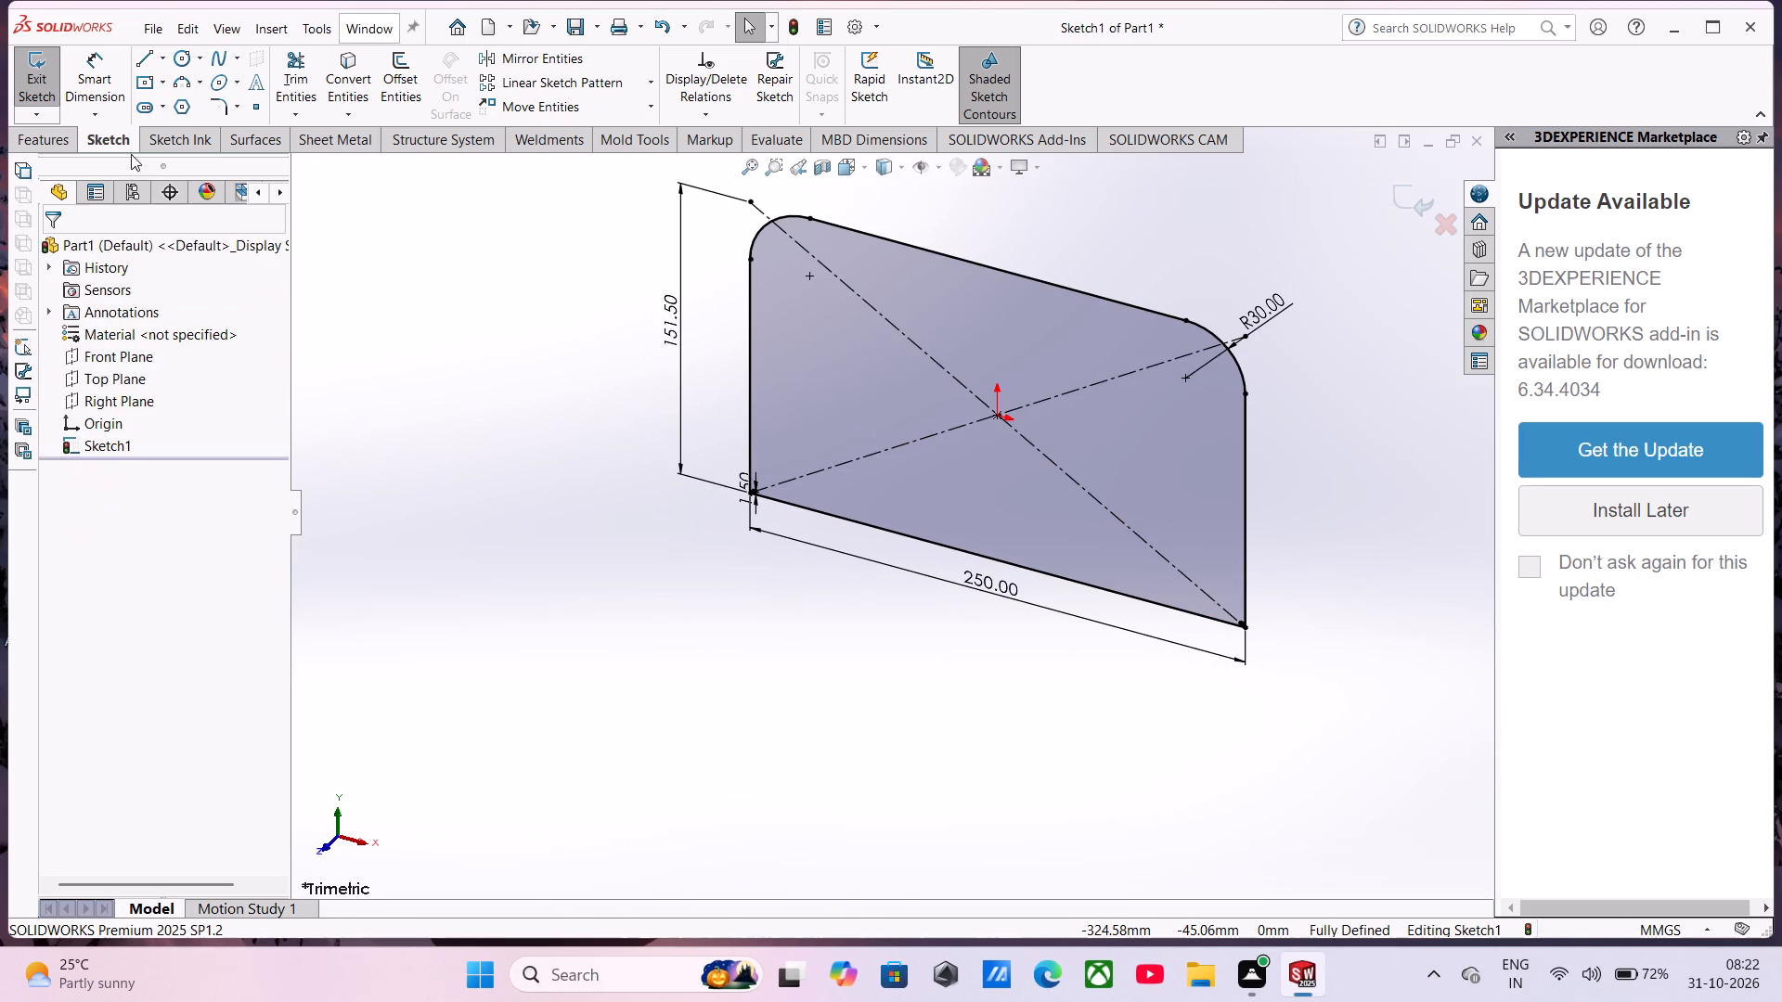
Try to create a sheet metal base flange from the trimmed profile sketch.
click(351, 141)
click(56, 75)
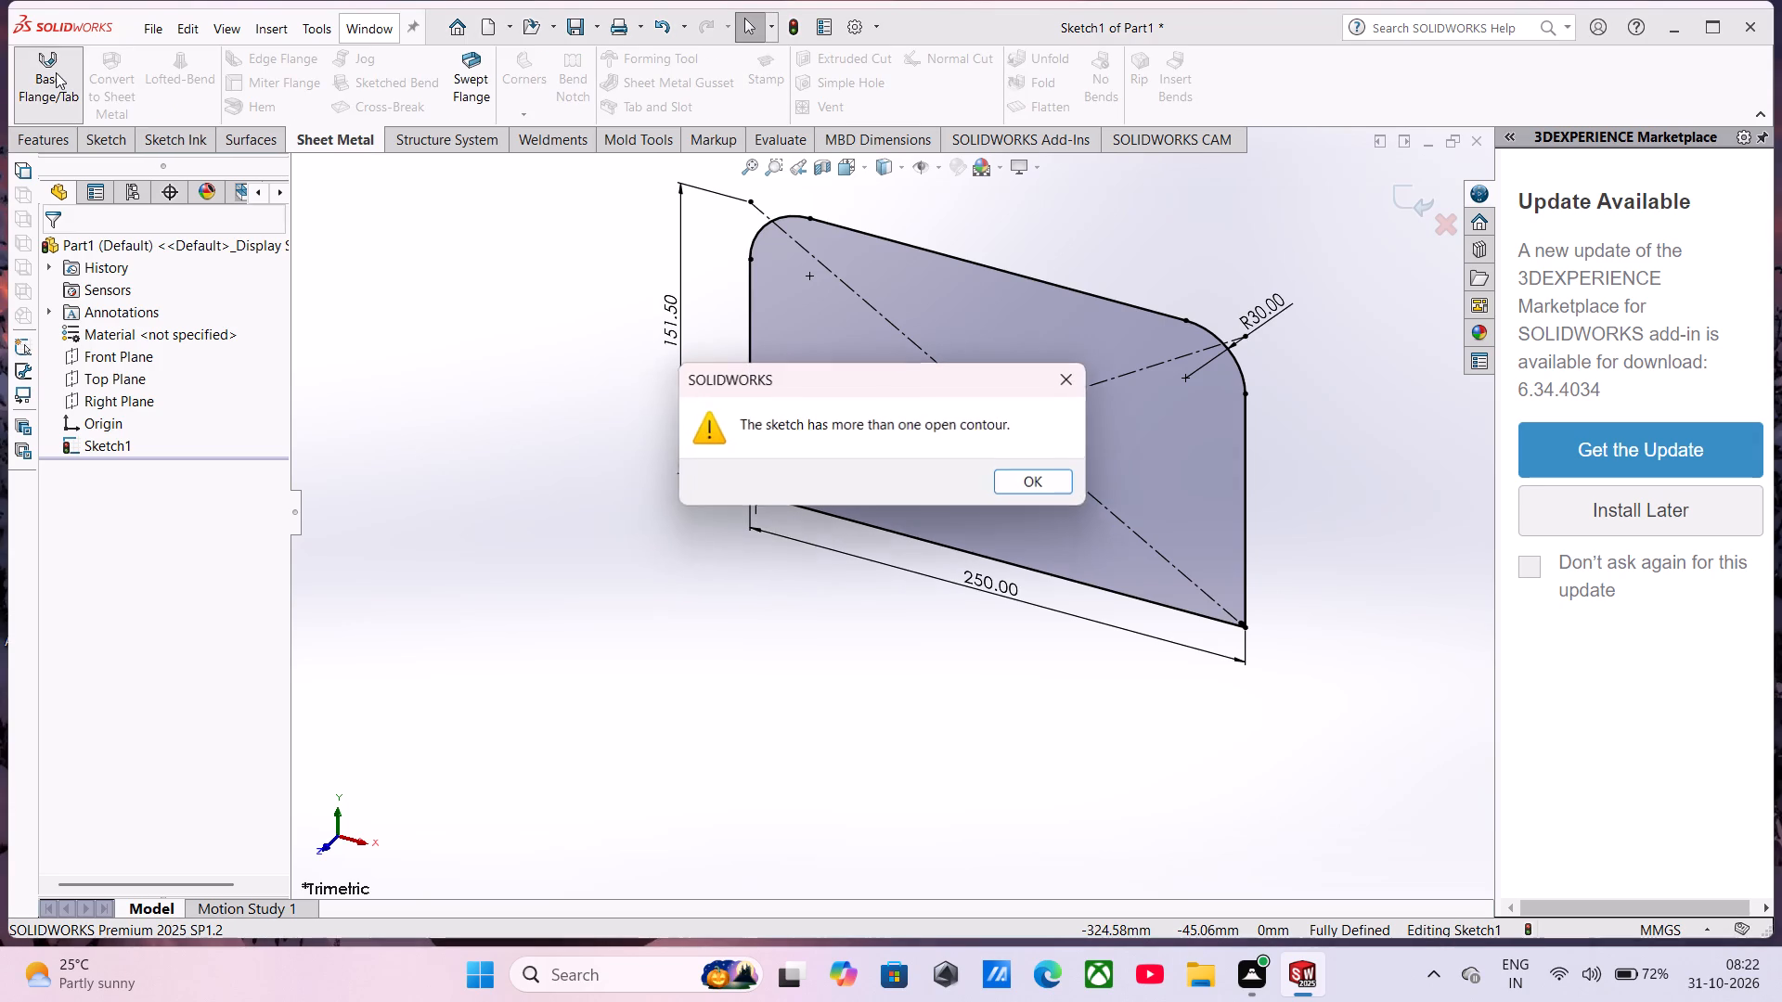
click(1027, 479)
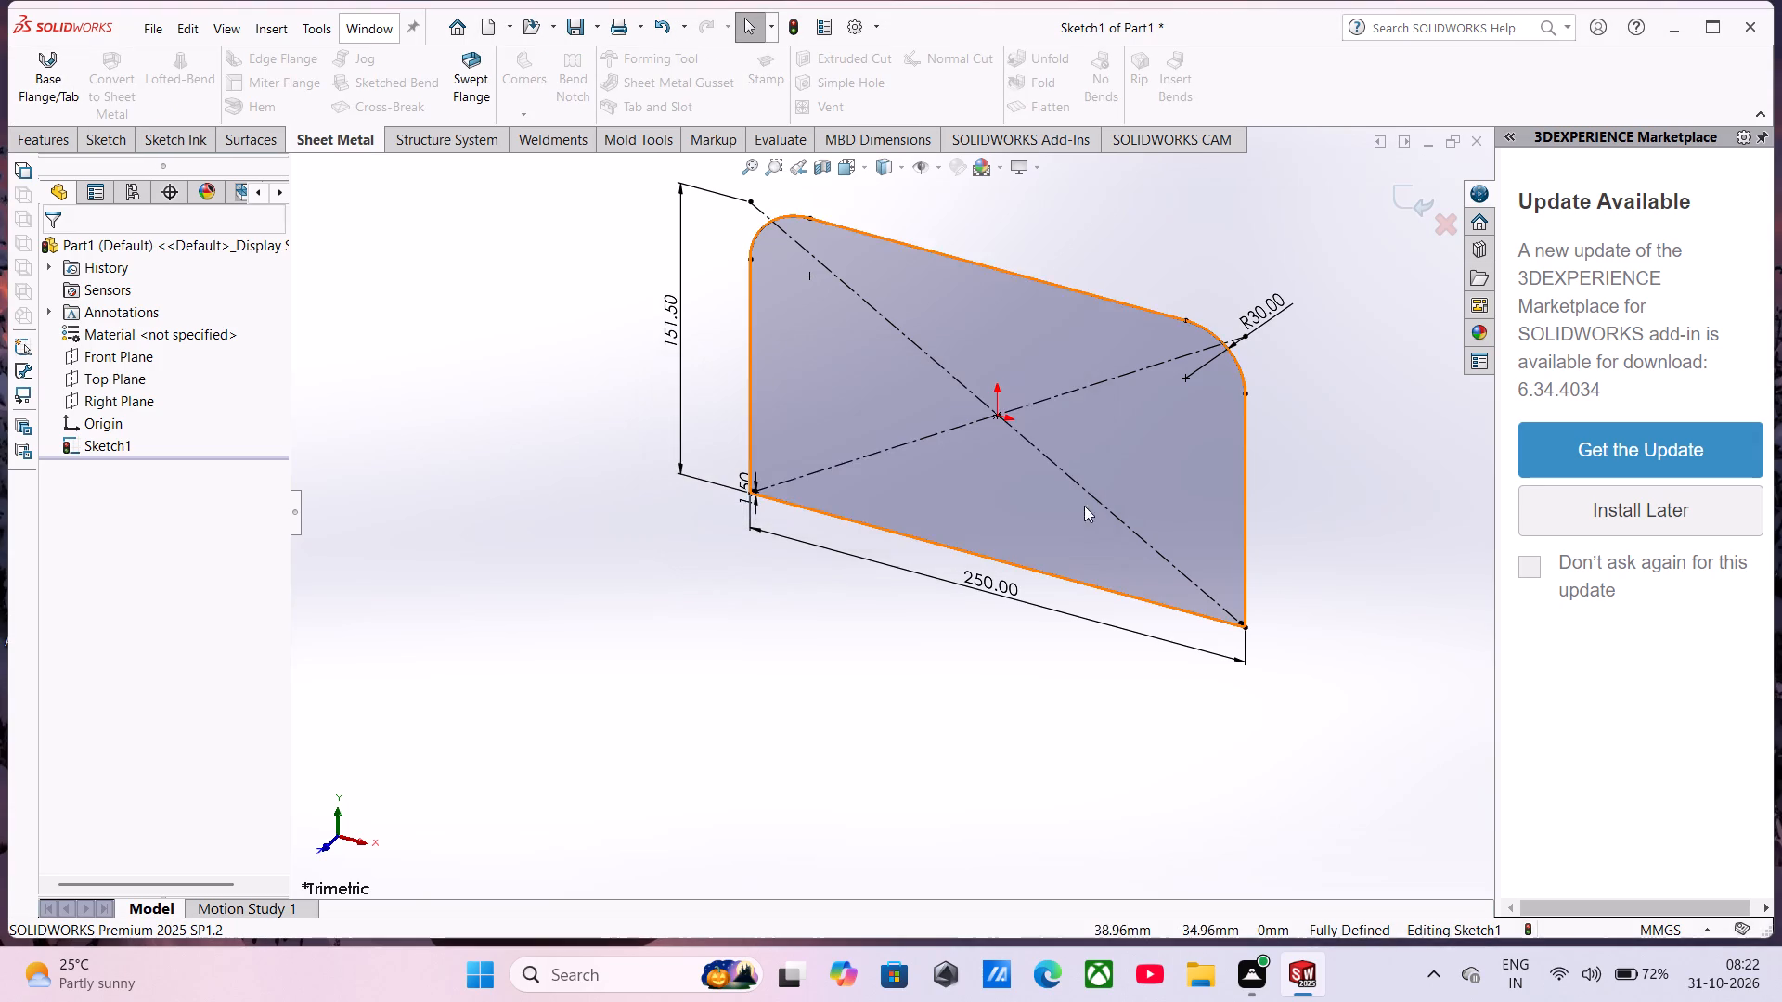
Trim the short leftover offset segment near the profile's lower right corner.
scroll(1145, 594, down, 7)
scroll(1228, 610, down, 6)
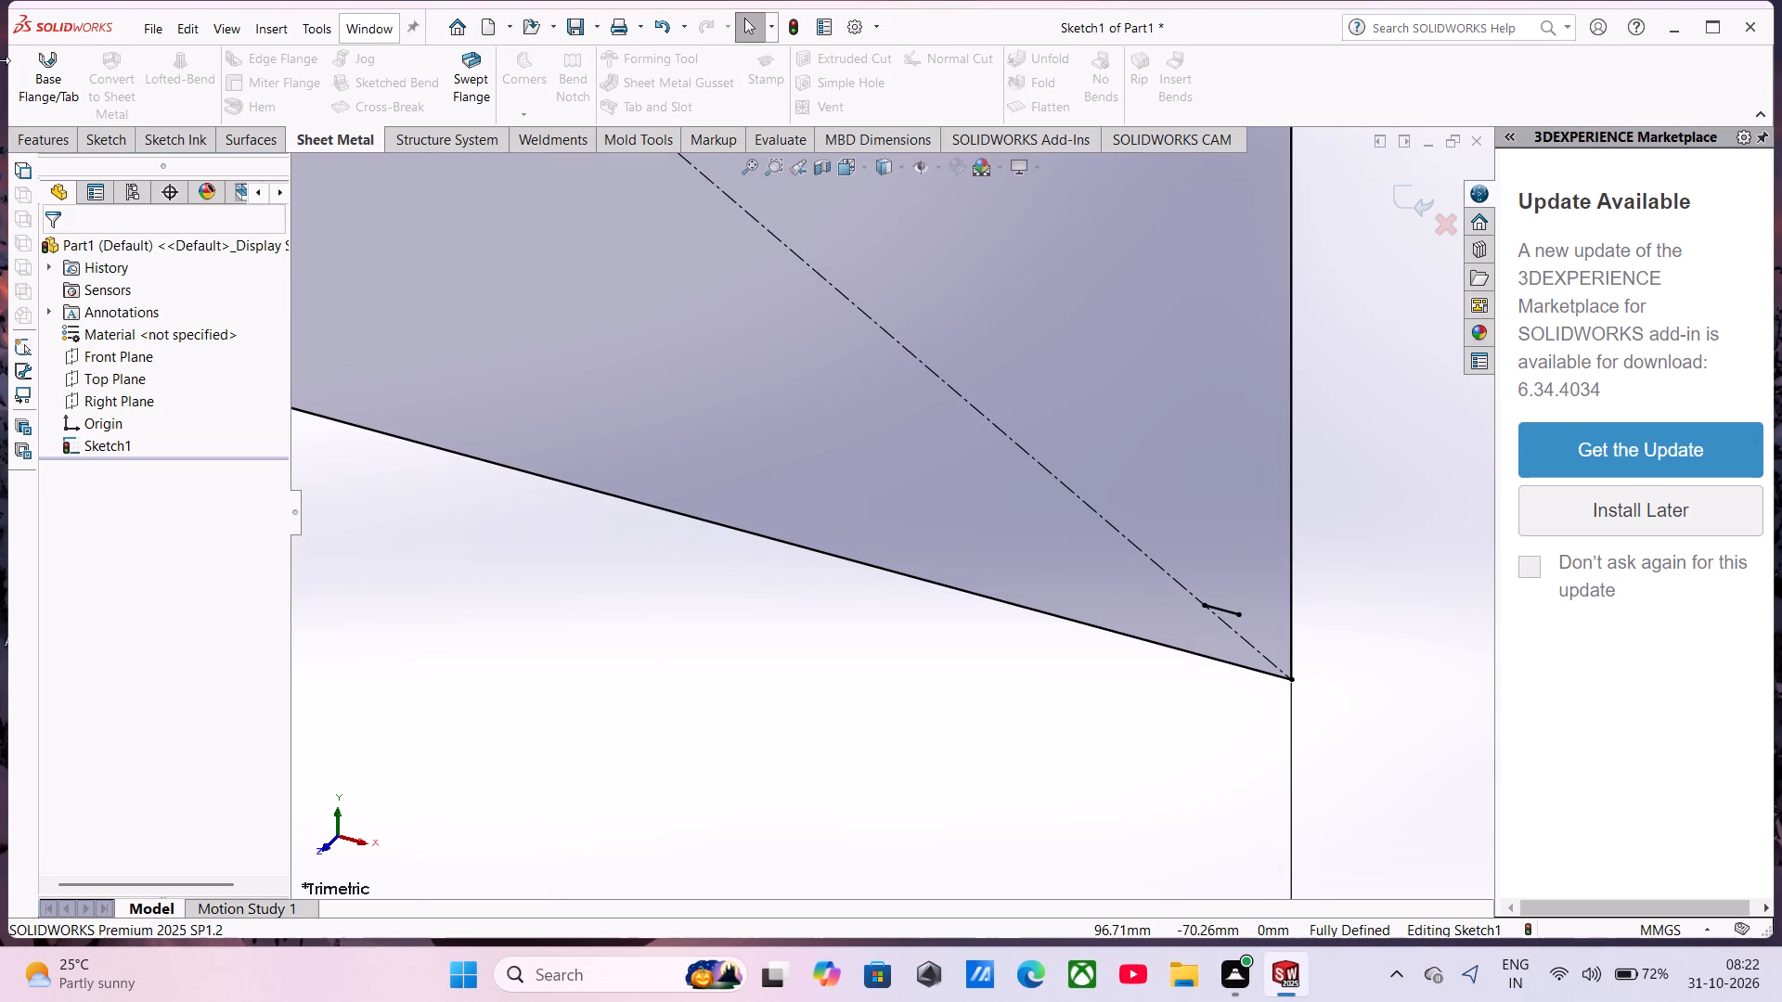
click(90, 141)
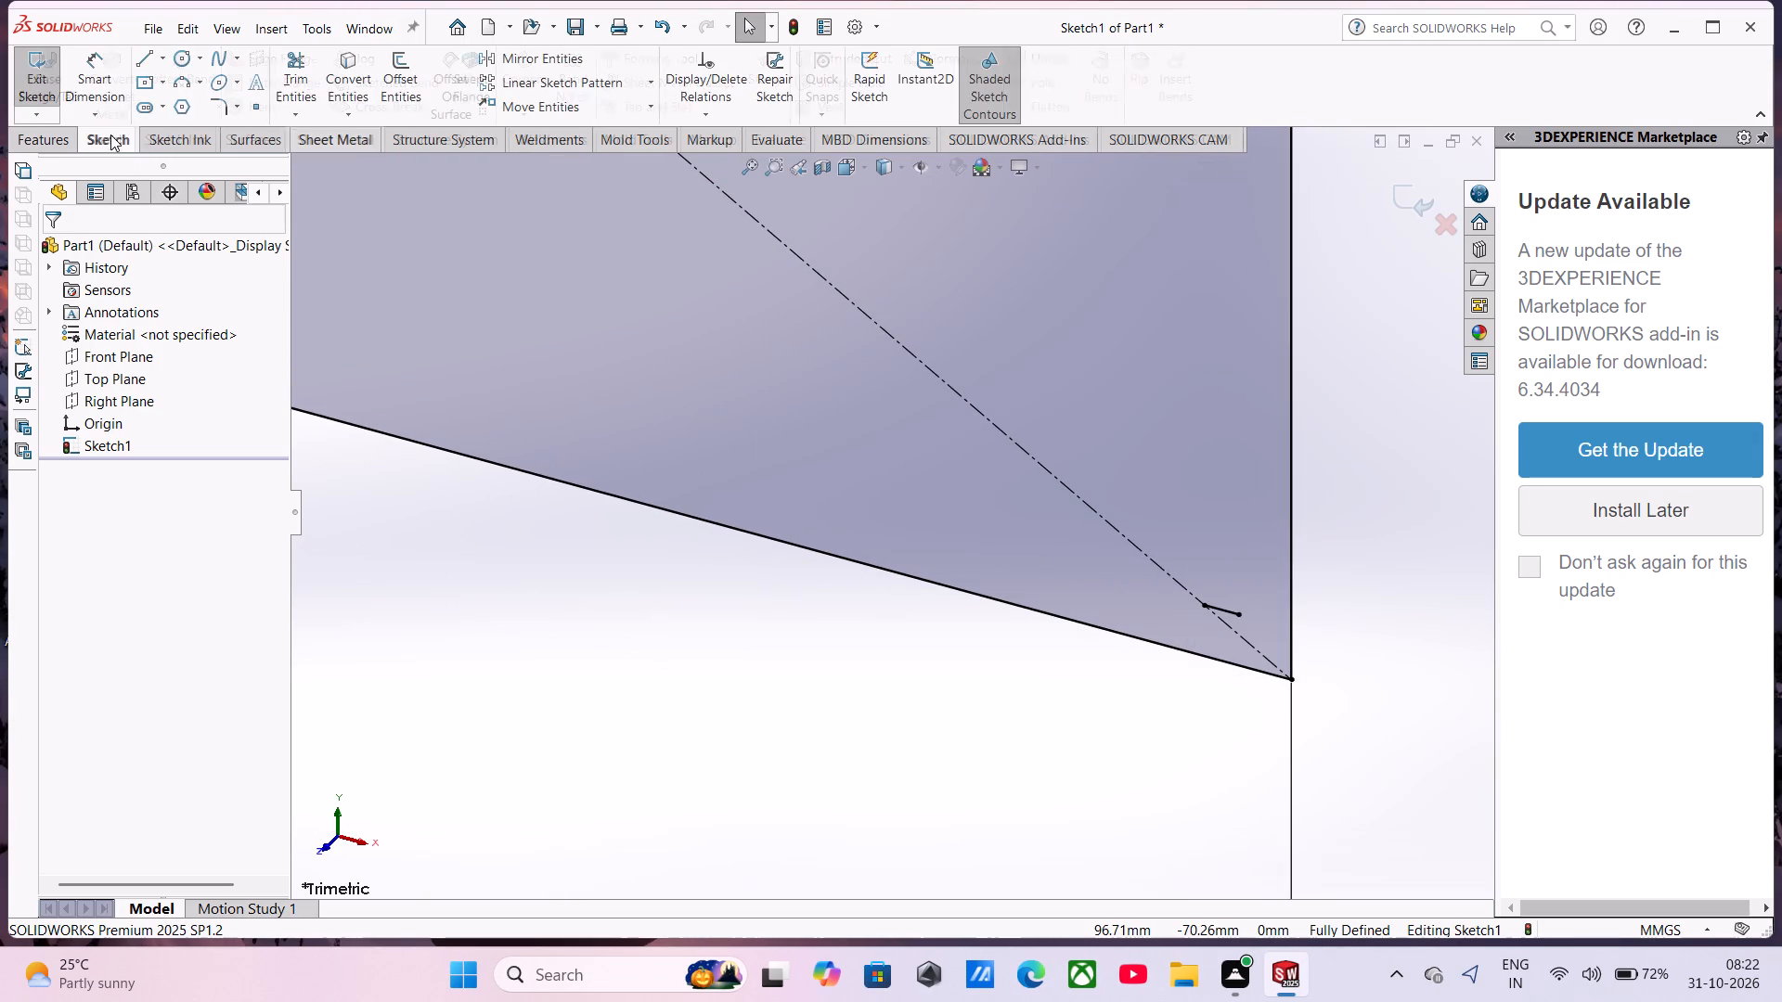
click(316, 70)
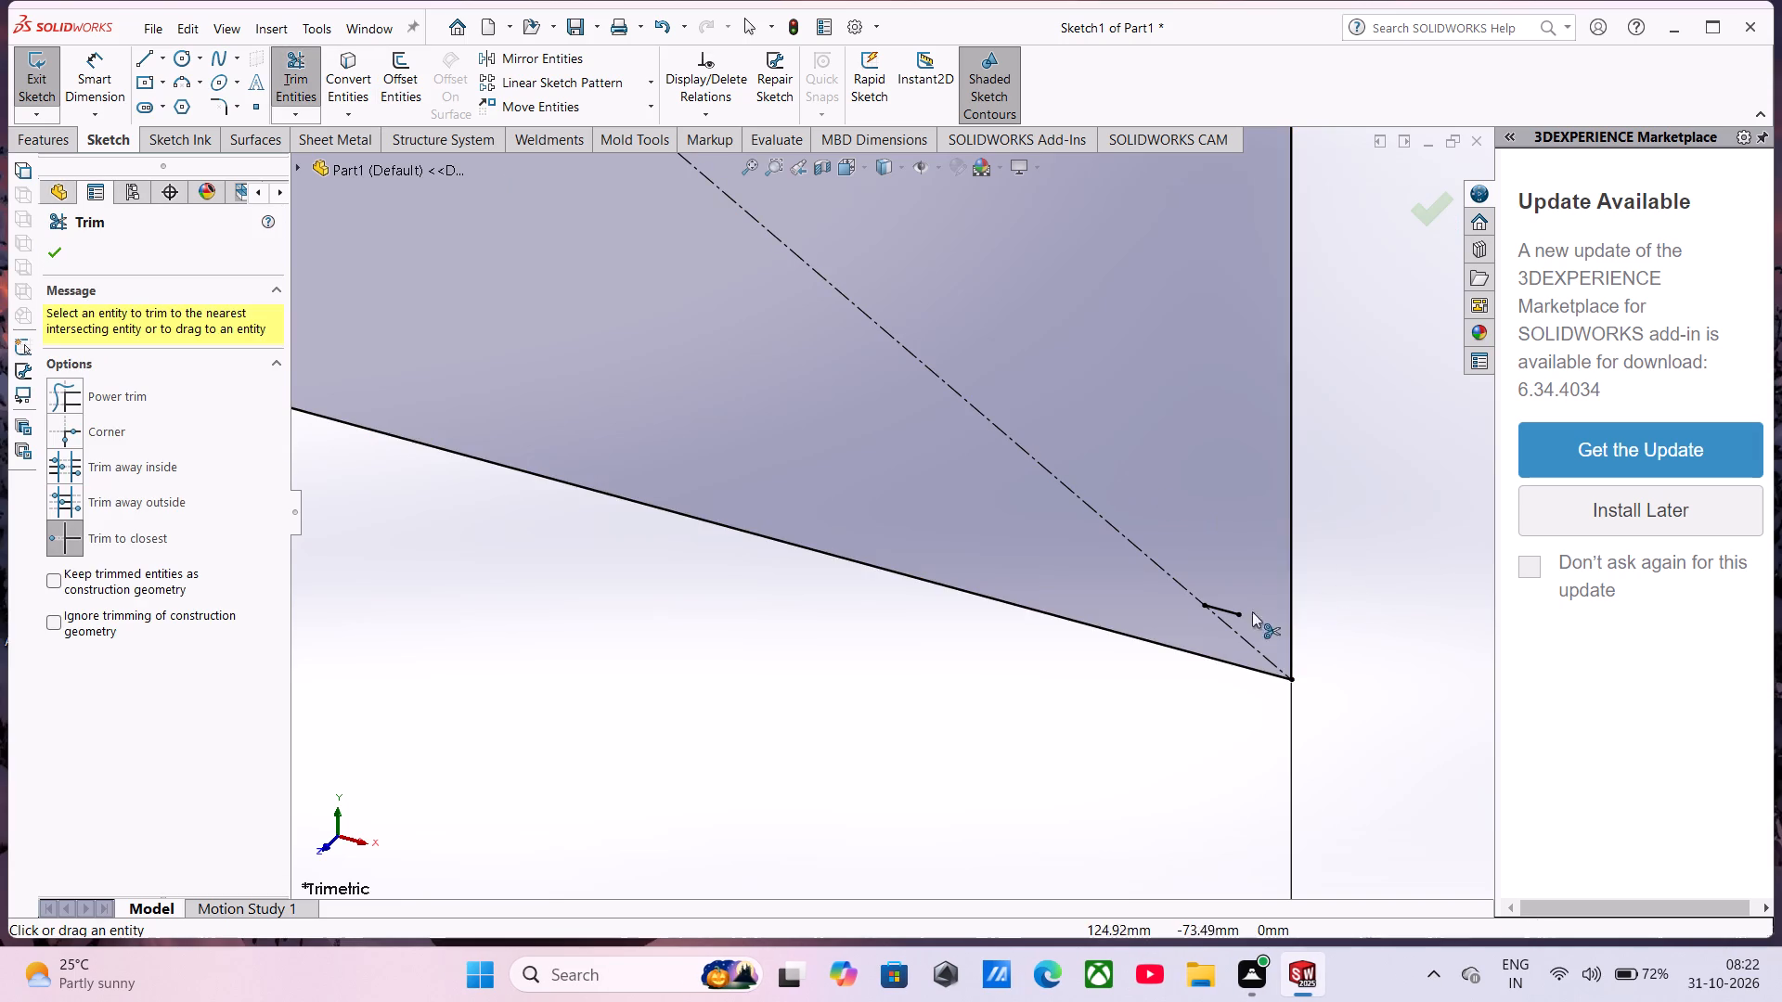
click(1221, 607)
Trim the short leftover offset segment near the profile's lower left corner and finish trimming.
scroll(1146, 595, up, 8)
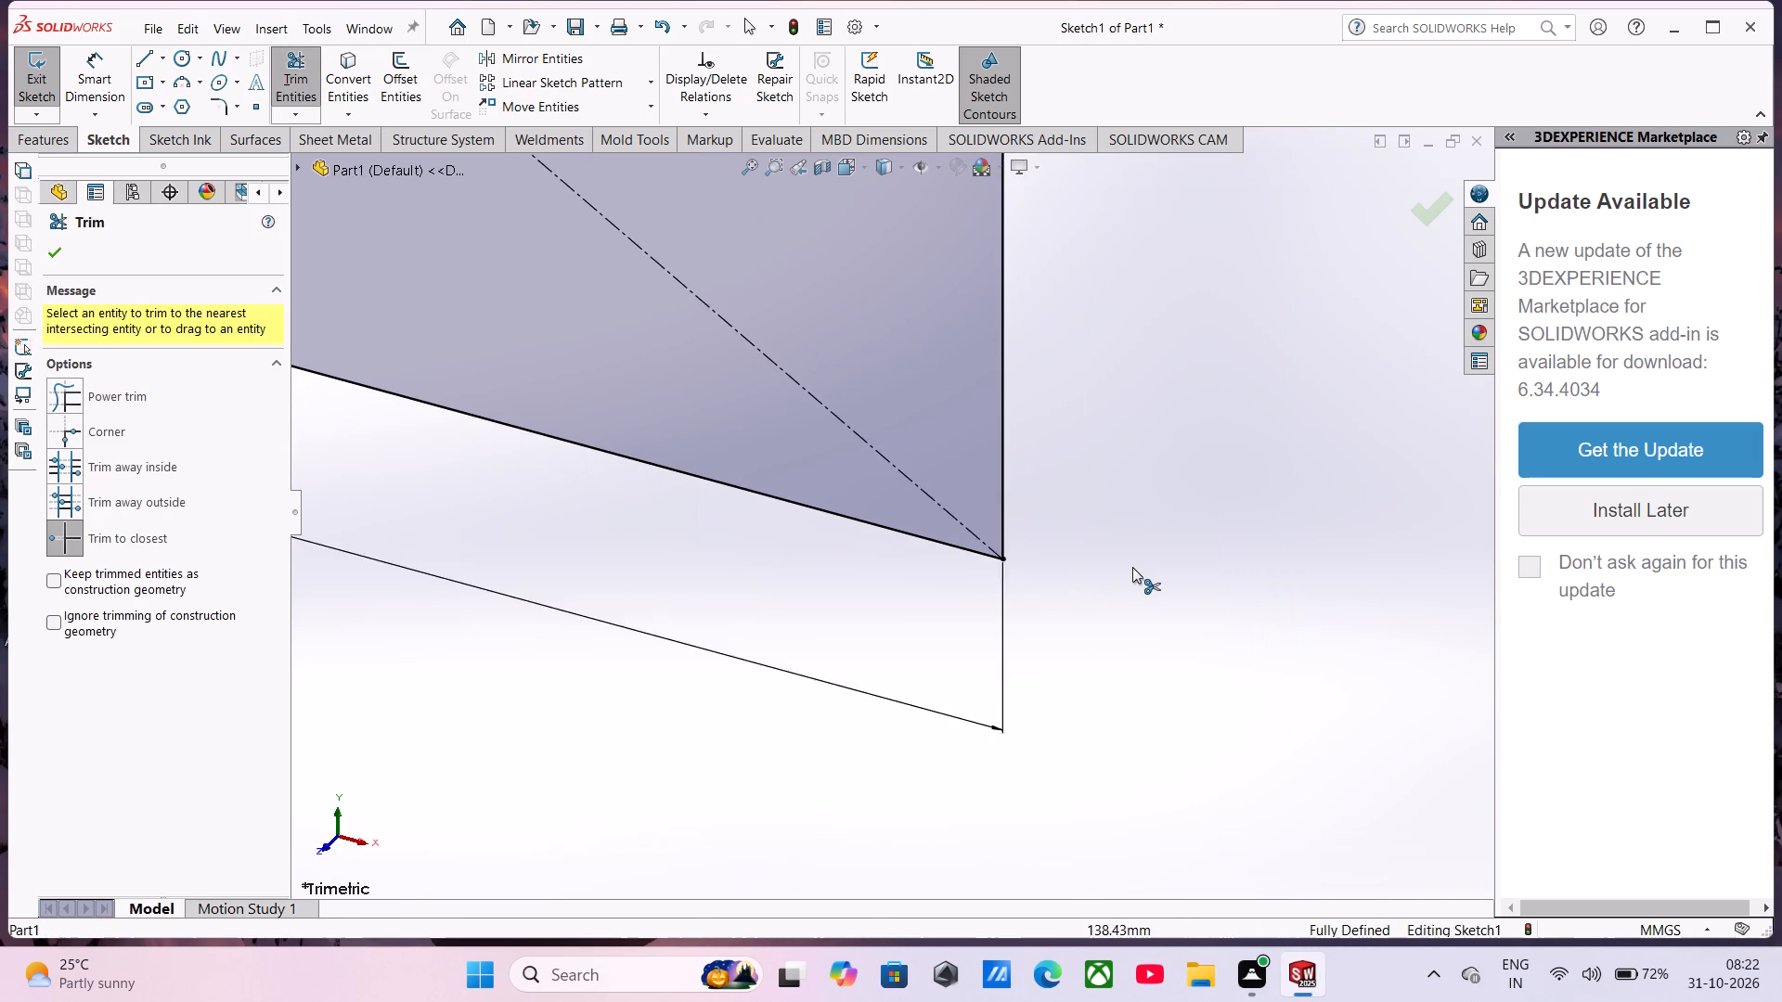
scroll(1132, 567, up, 11)
scroll(671, 372, down, 2)
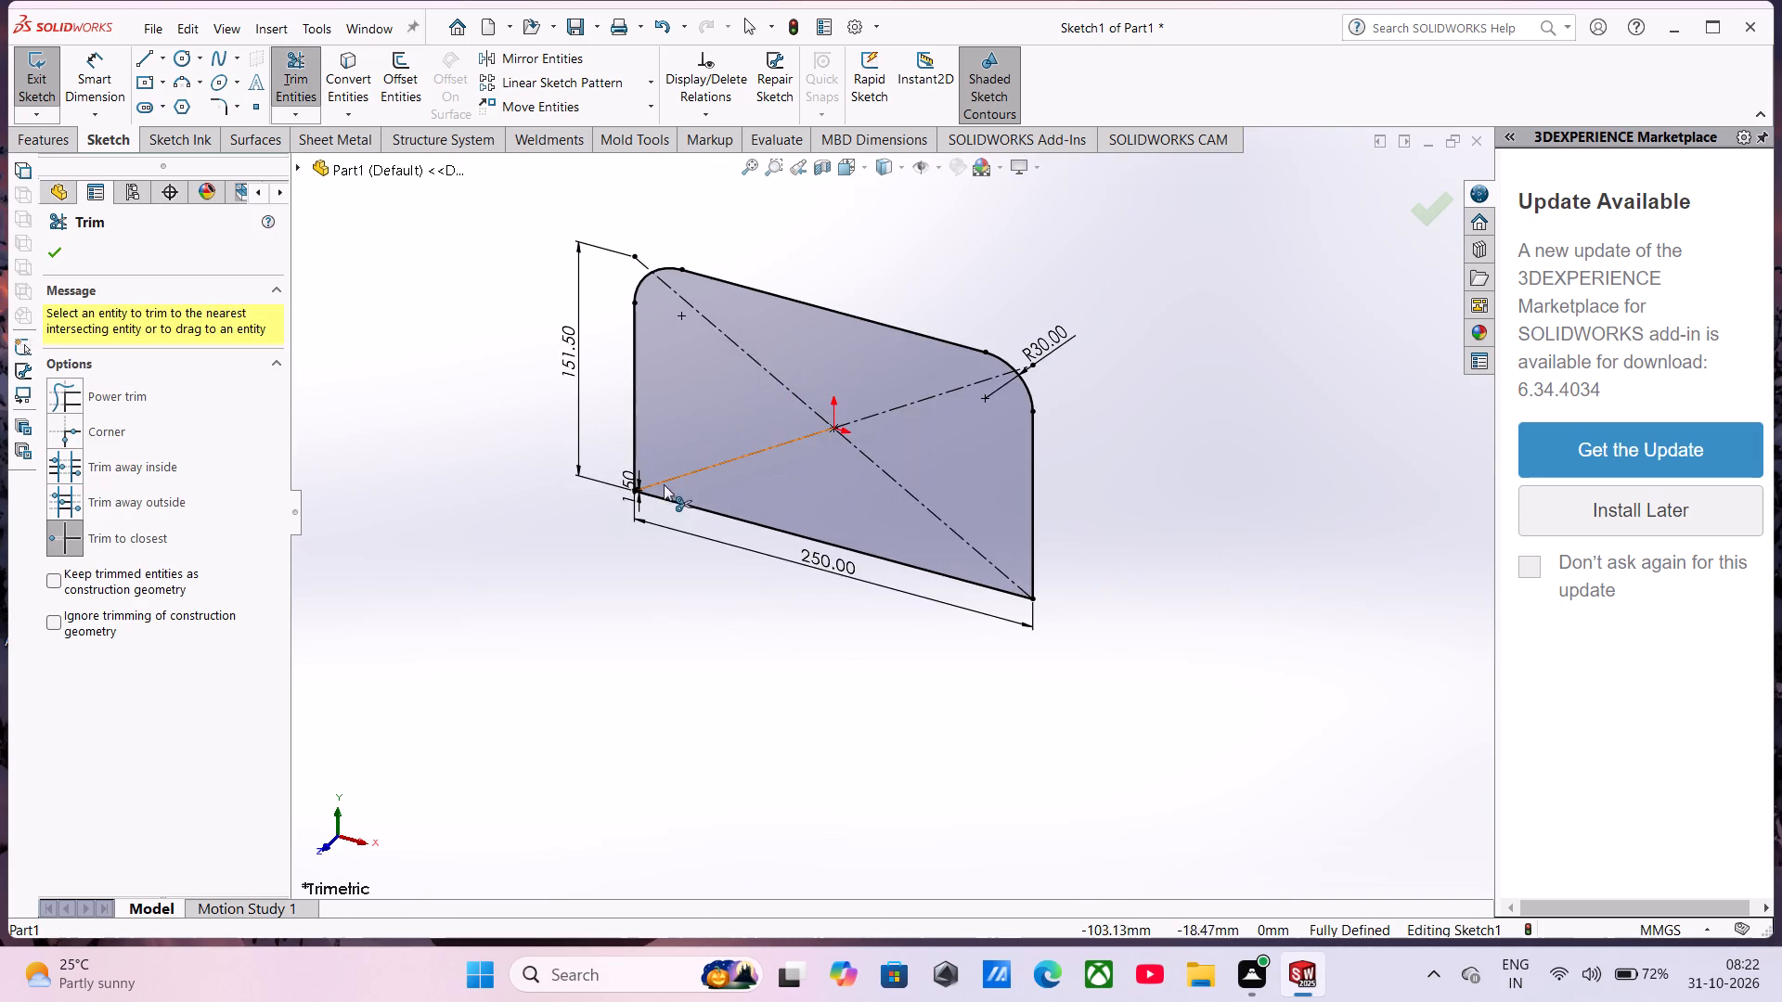
scroll(665, 524, down, 9)
scroll(781, 399, down, 7)
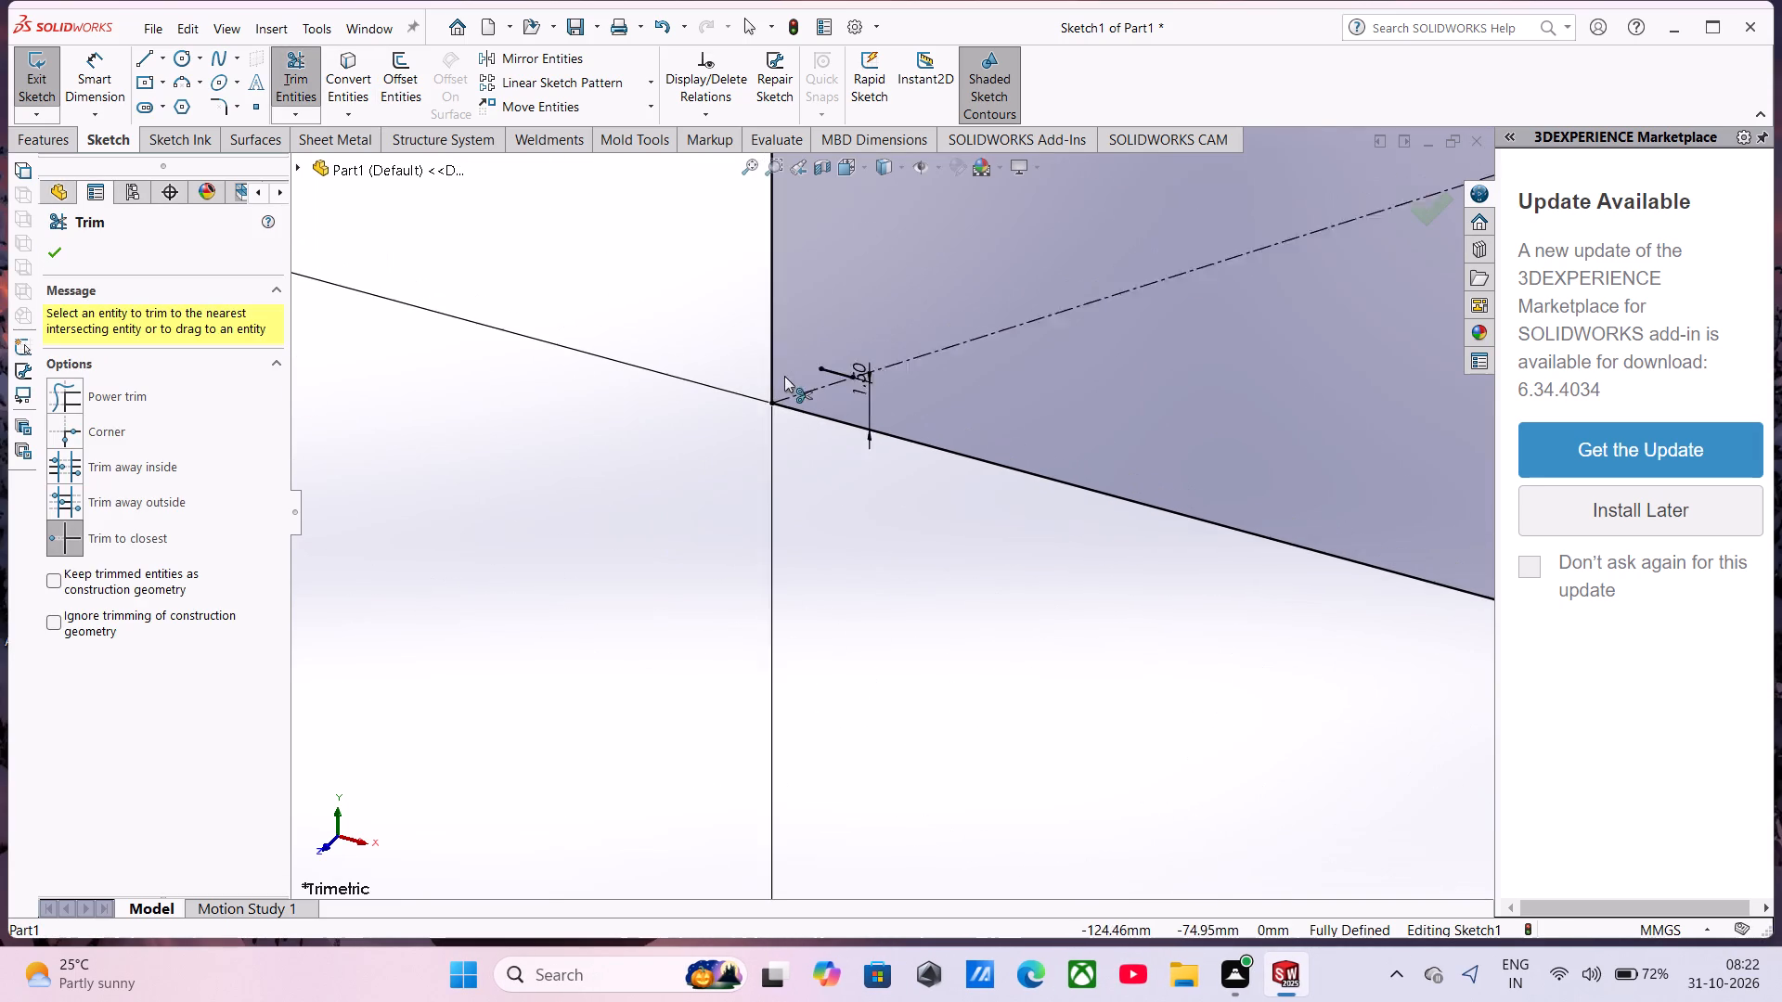
scroll(784, 376, down, 1)
click(840, 377)
scroll(820, 375, down, 3)
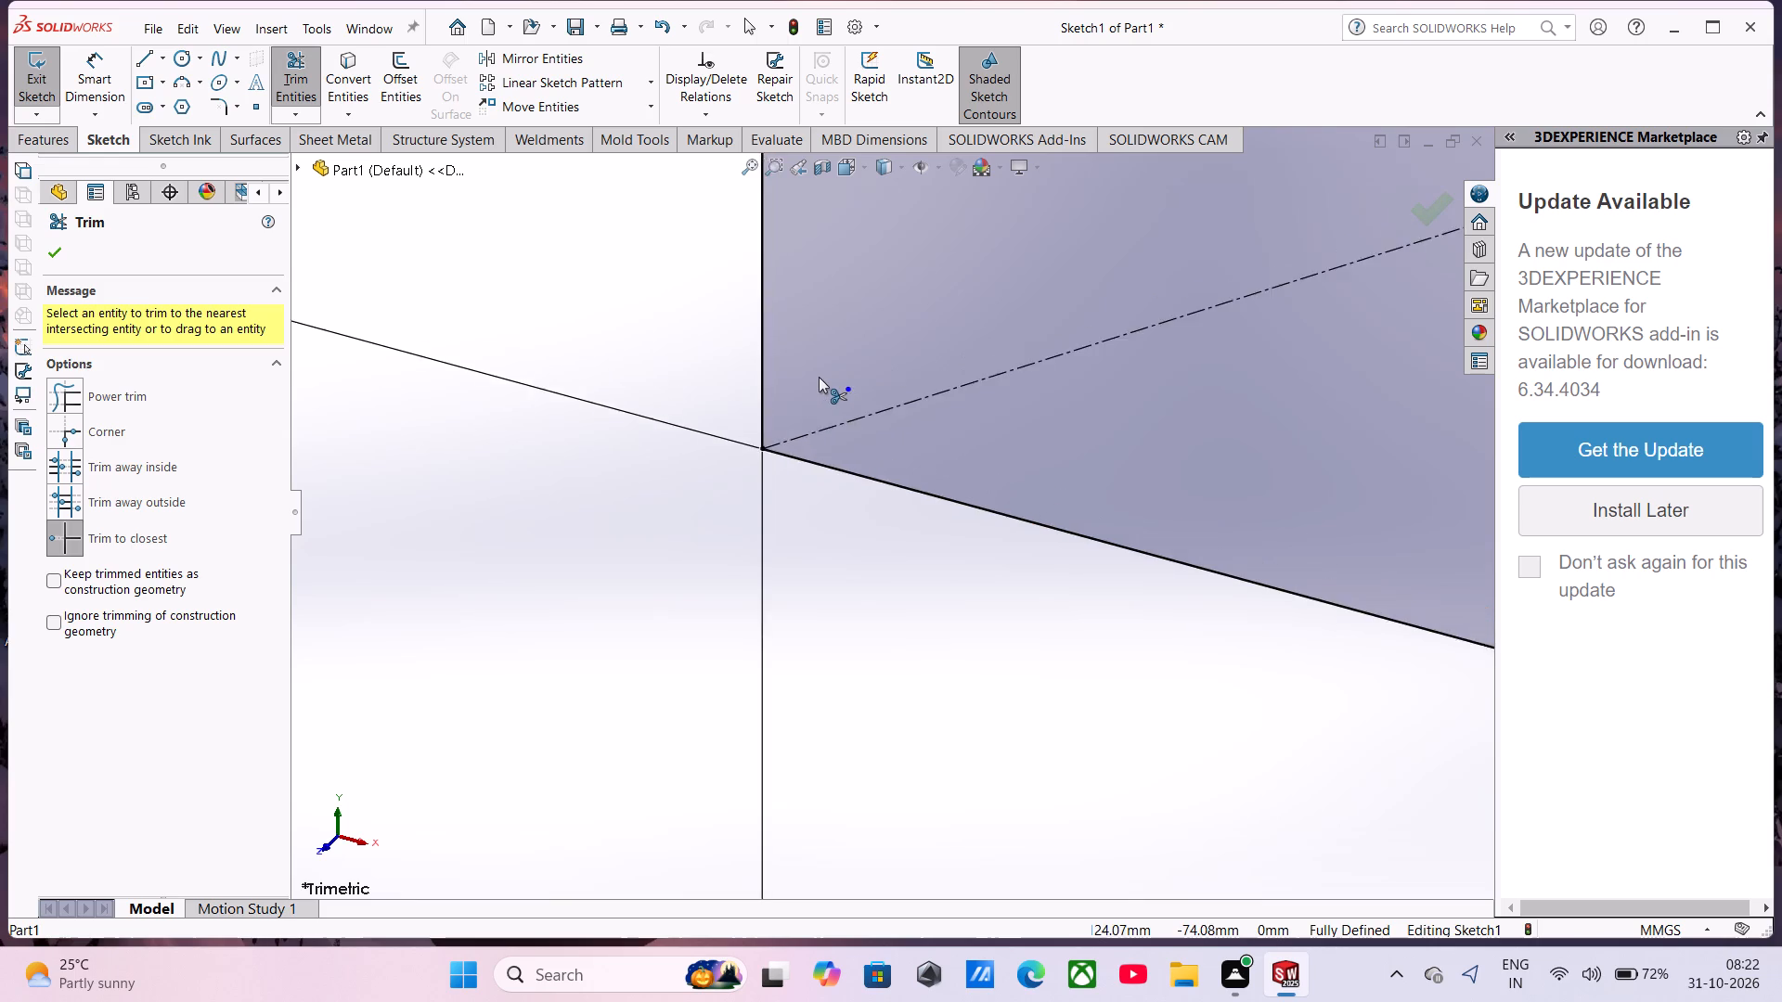
scroll(819, 377, up, 19)
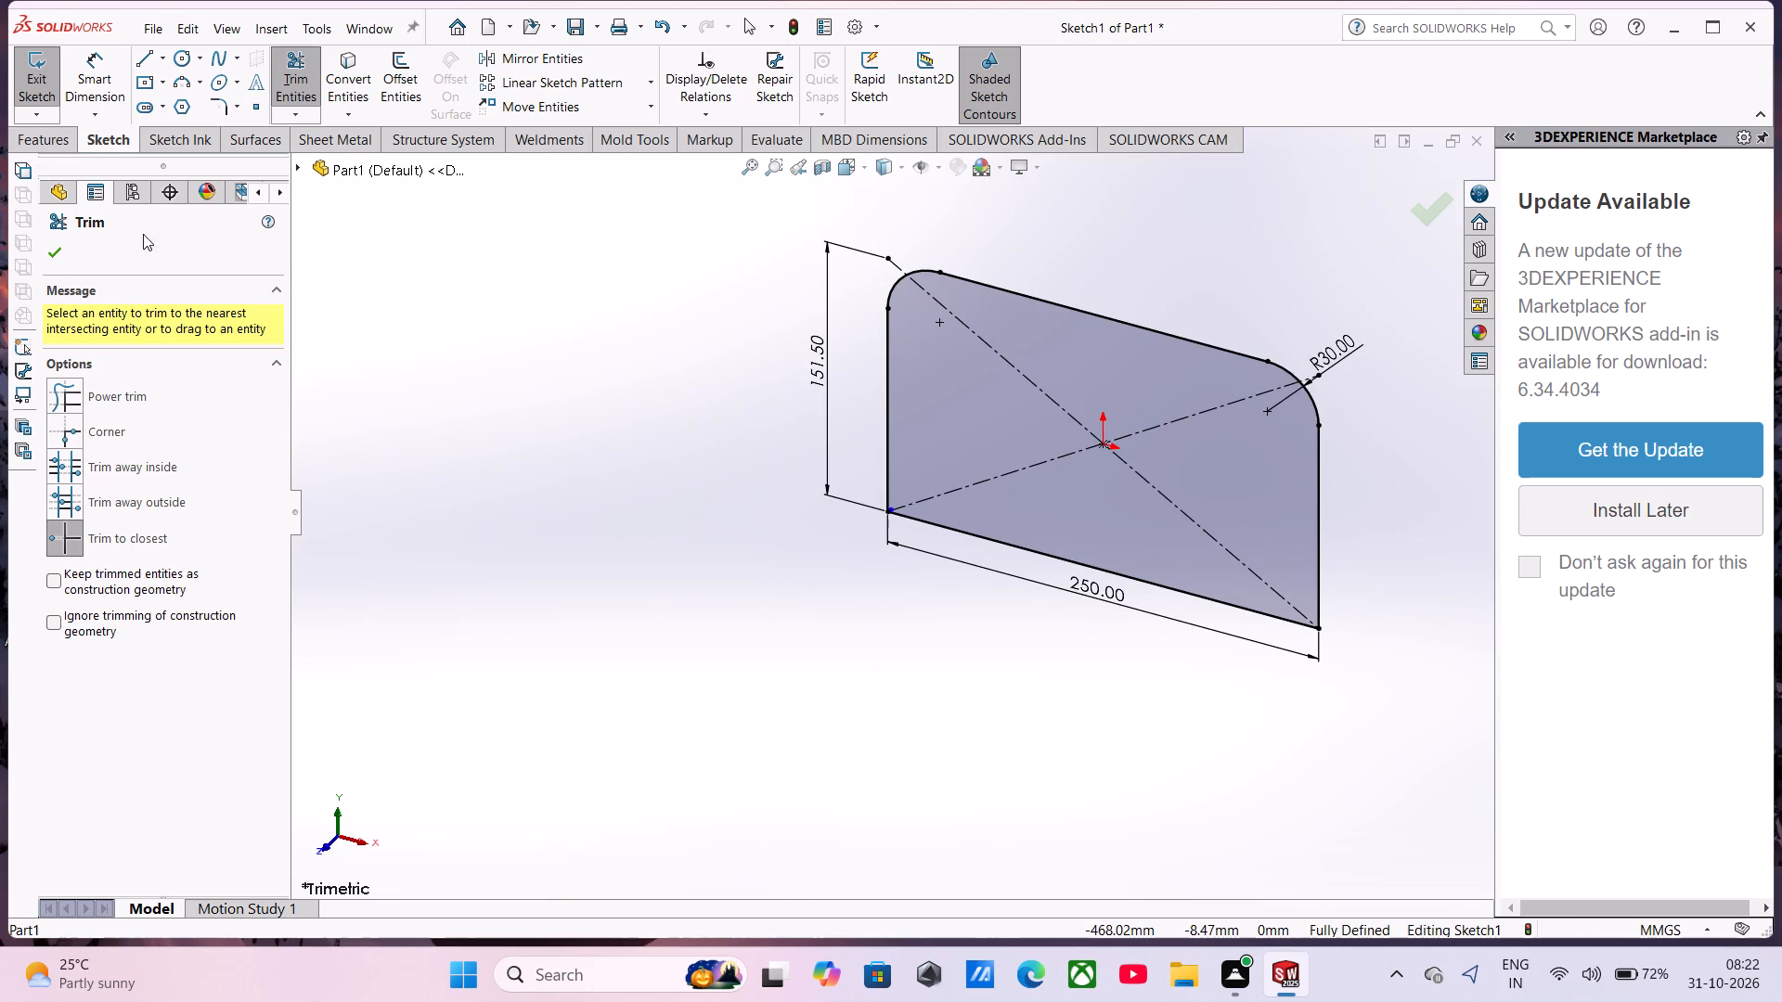
click(49, 257)
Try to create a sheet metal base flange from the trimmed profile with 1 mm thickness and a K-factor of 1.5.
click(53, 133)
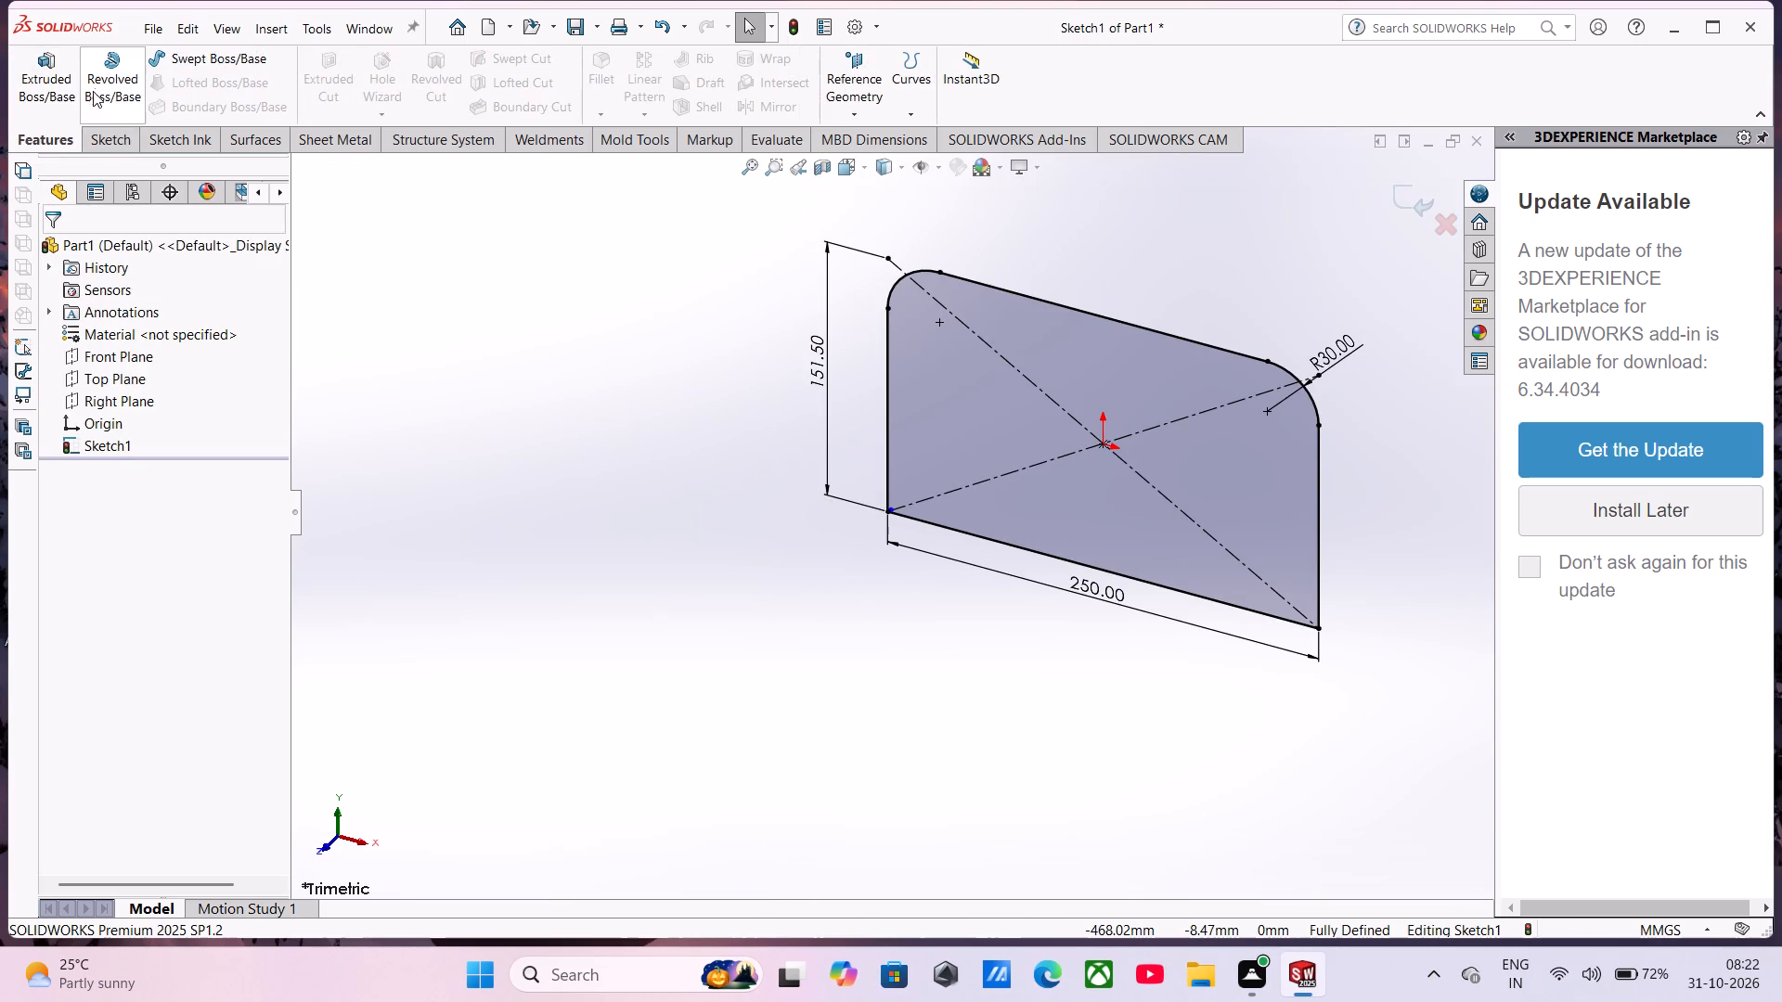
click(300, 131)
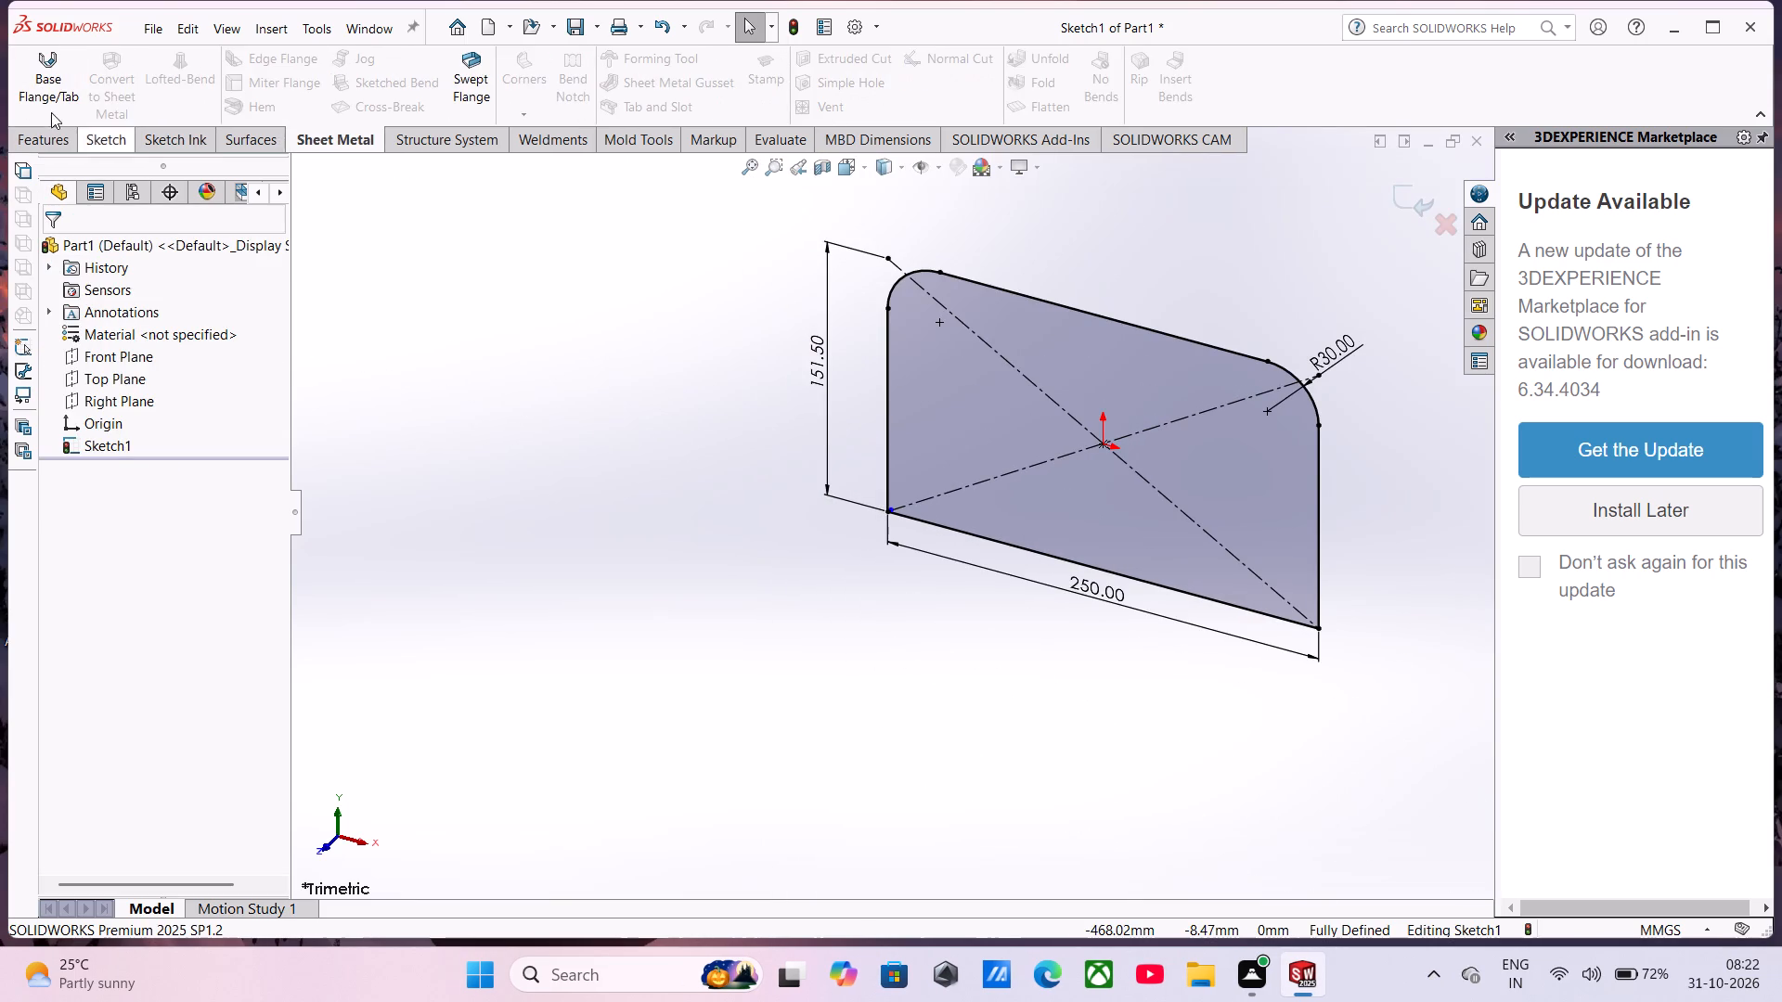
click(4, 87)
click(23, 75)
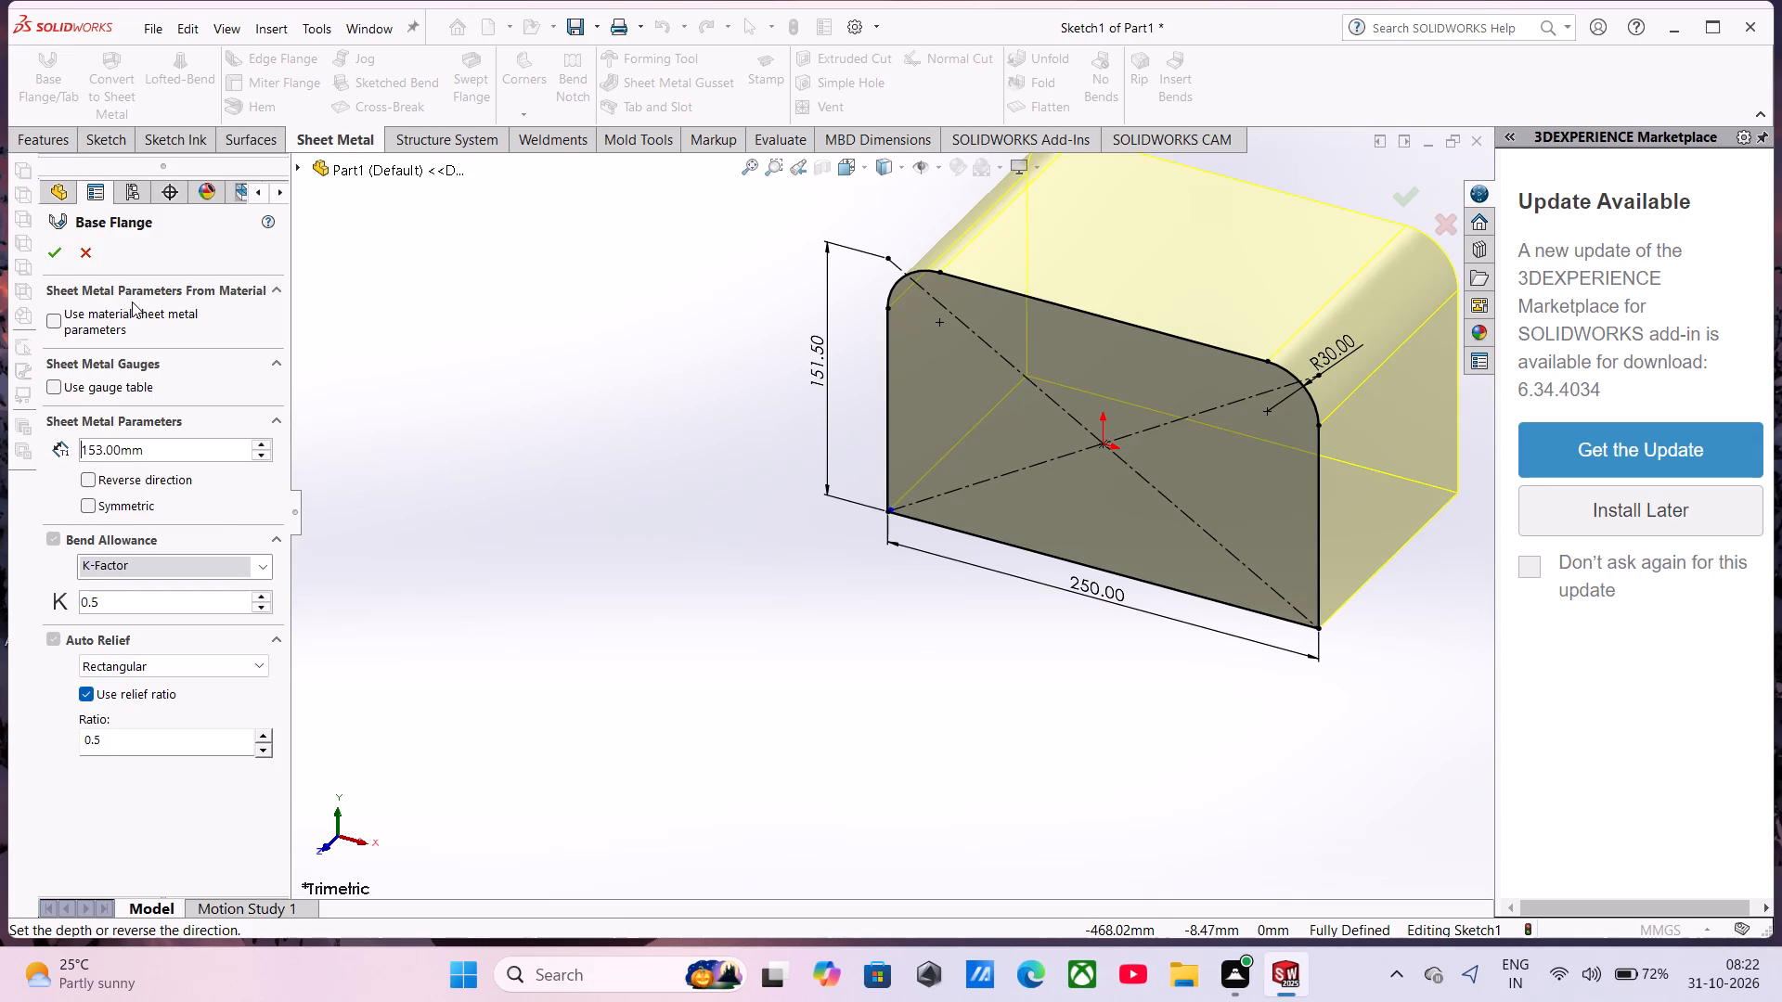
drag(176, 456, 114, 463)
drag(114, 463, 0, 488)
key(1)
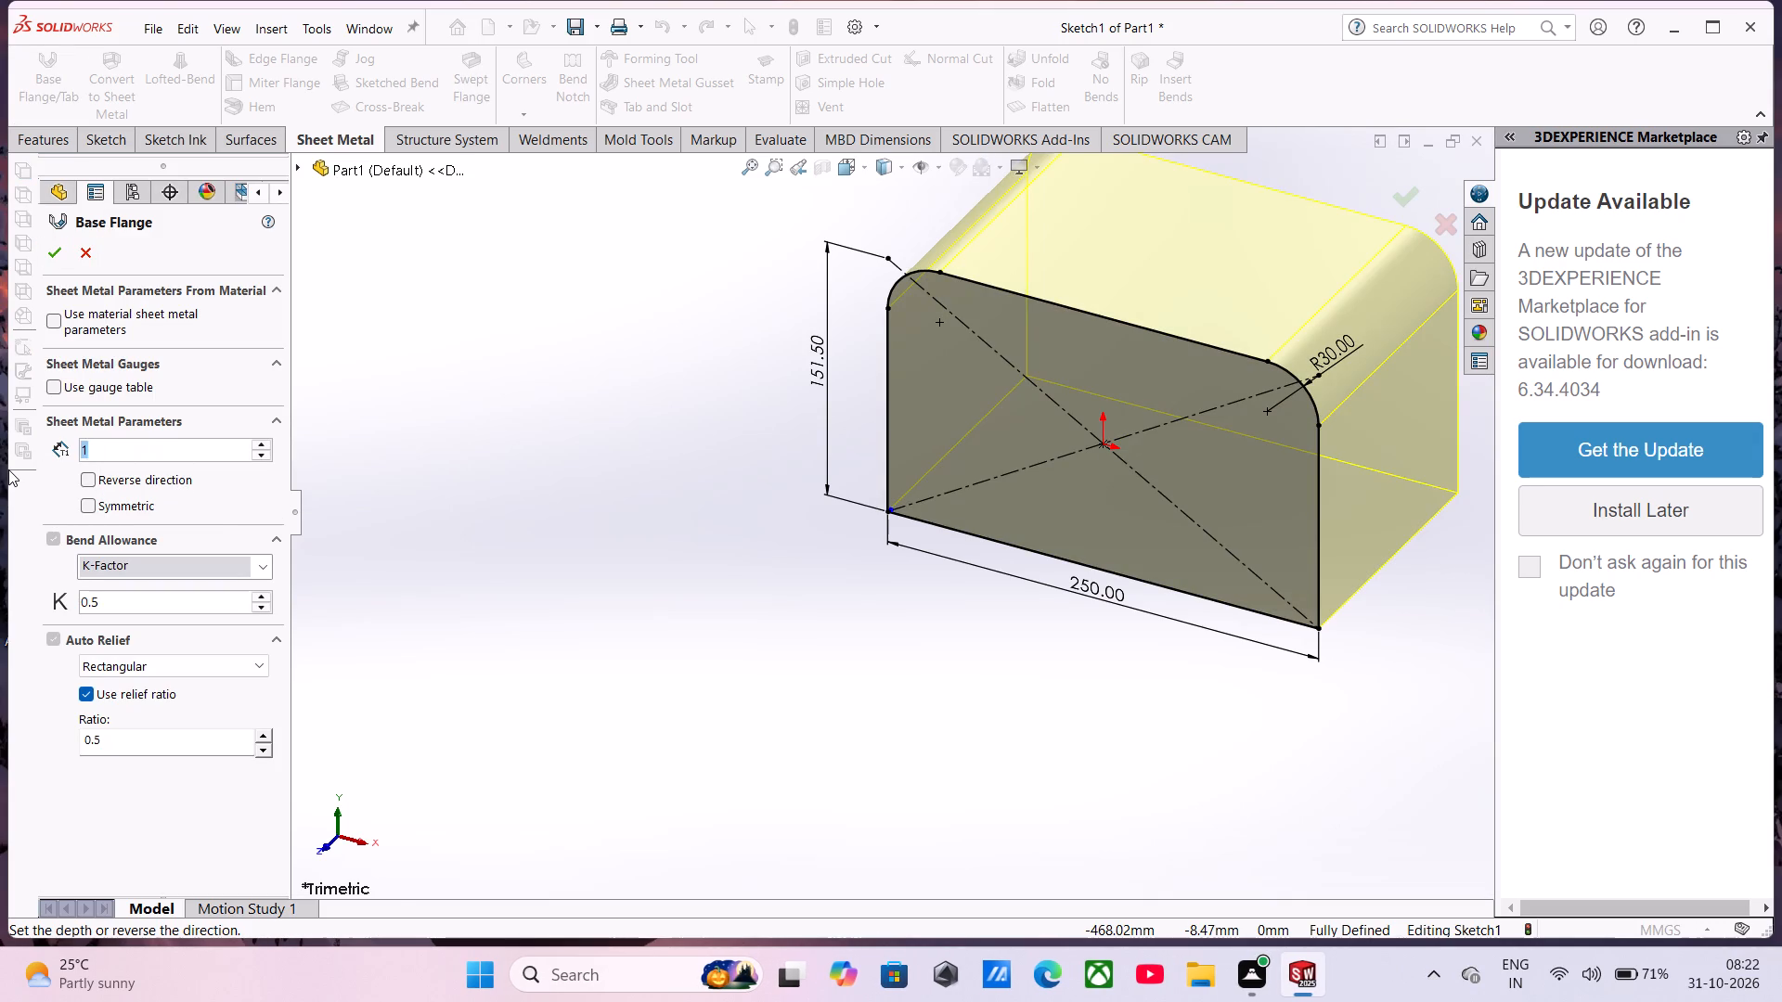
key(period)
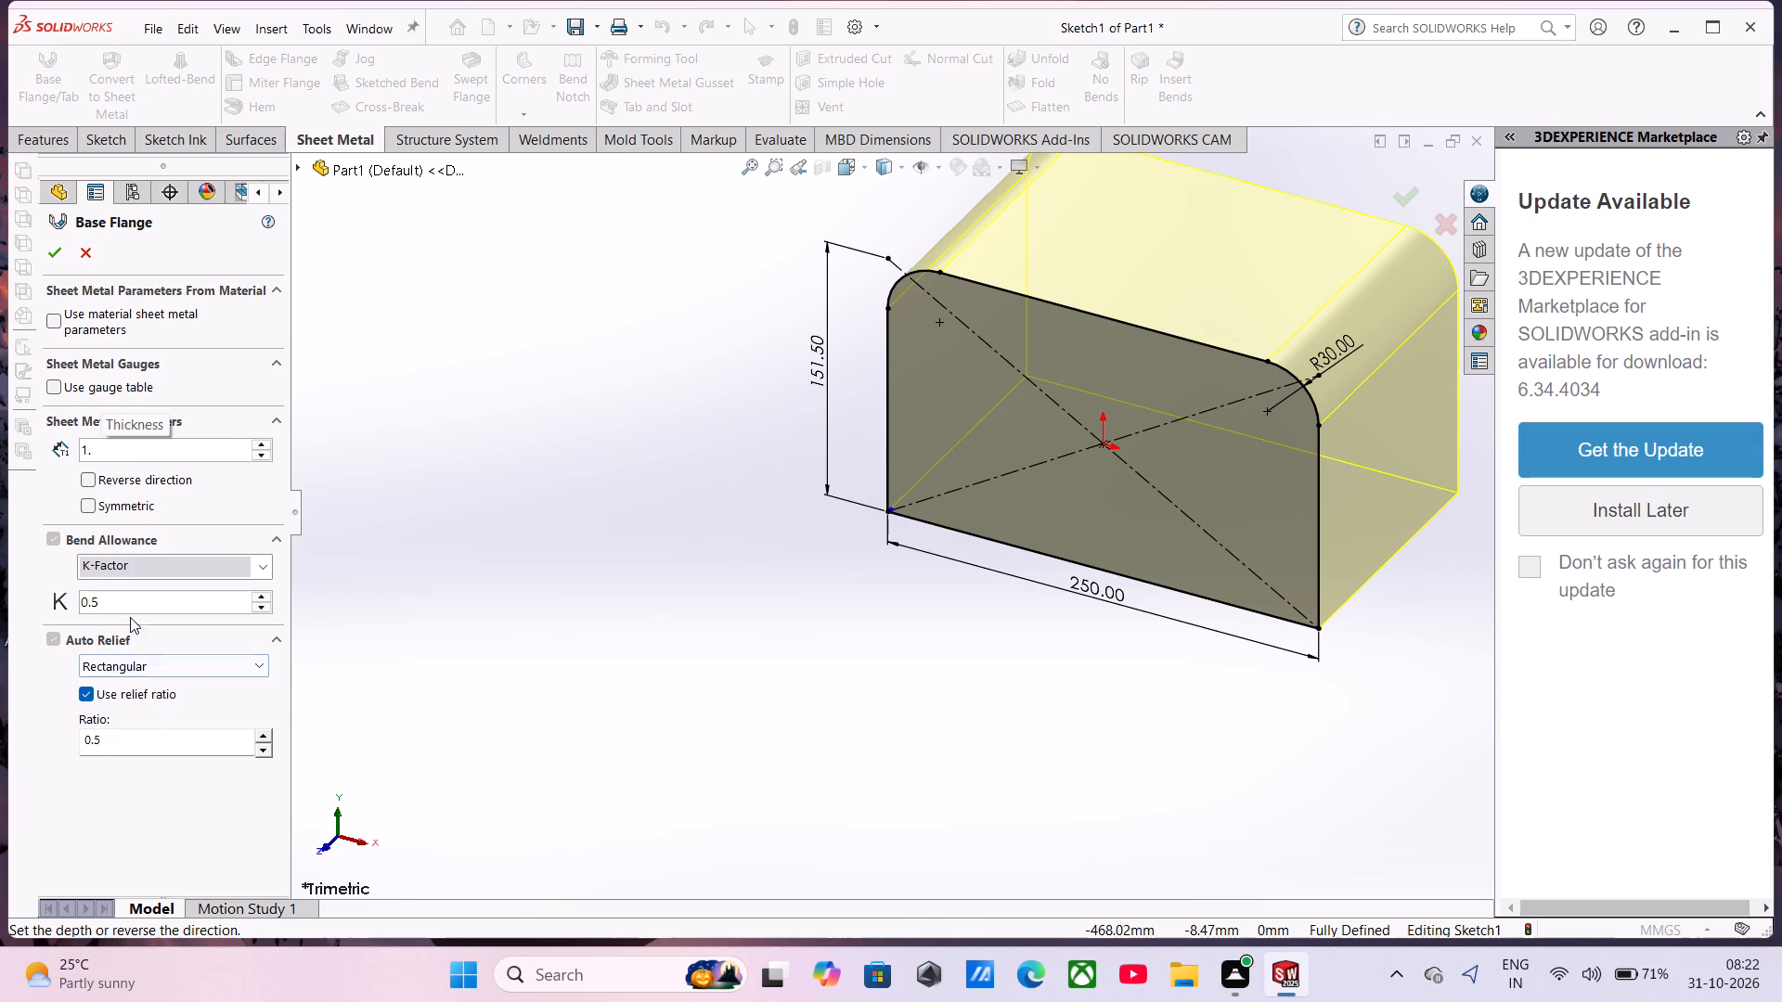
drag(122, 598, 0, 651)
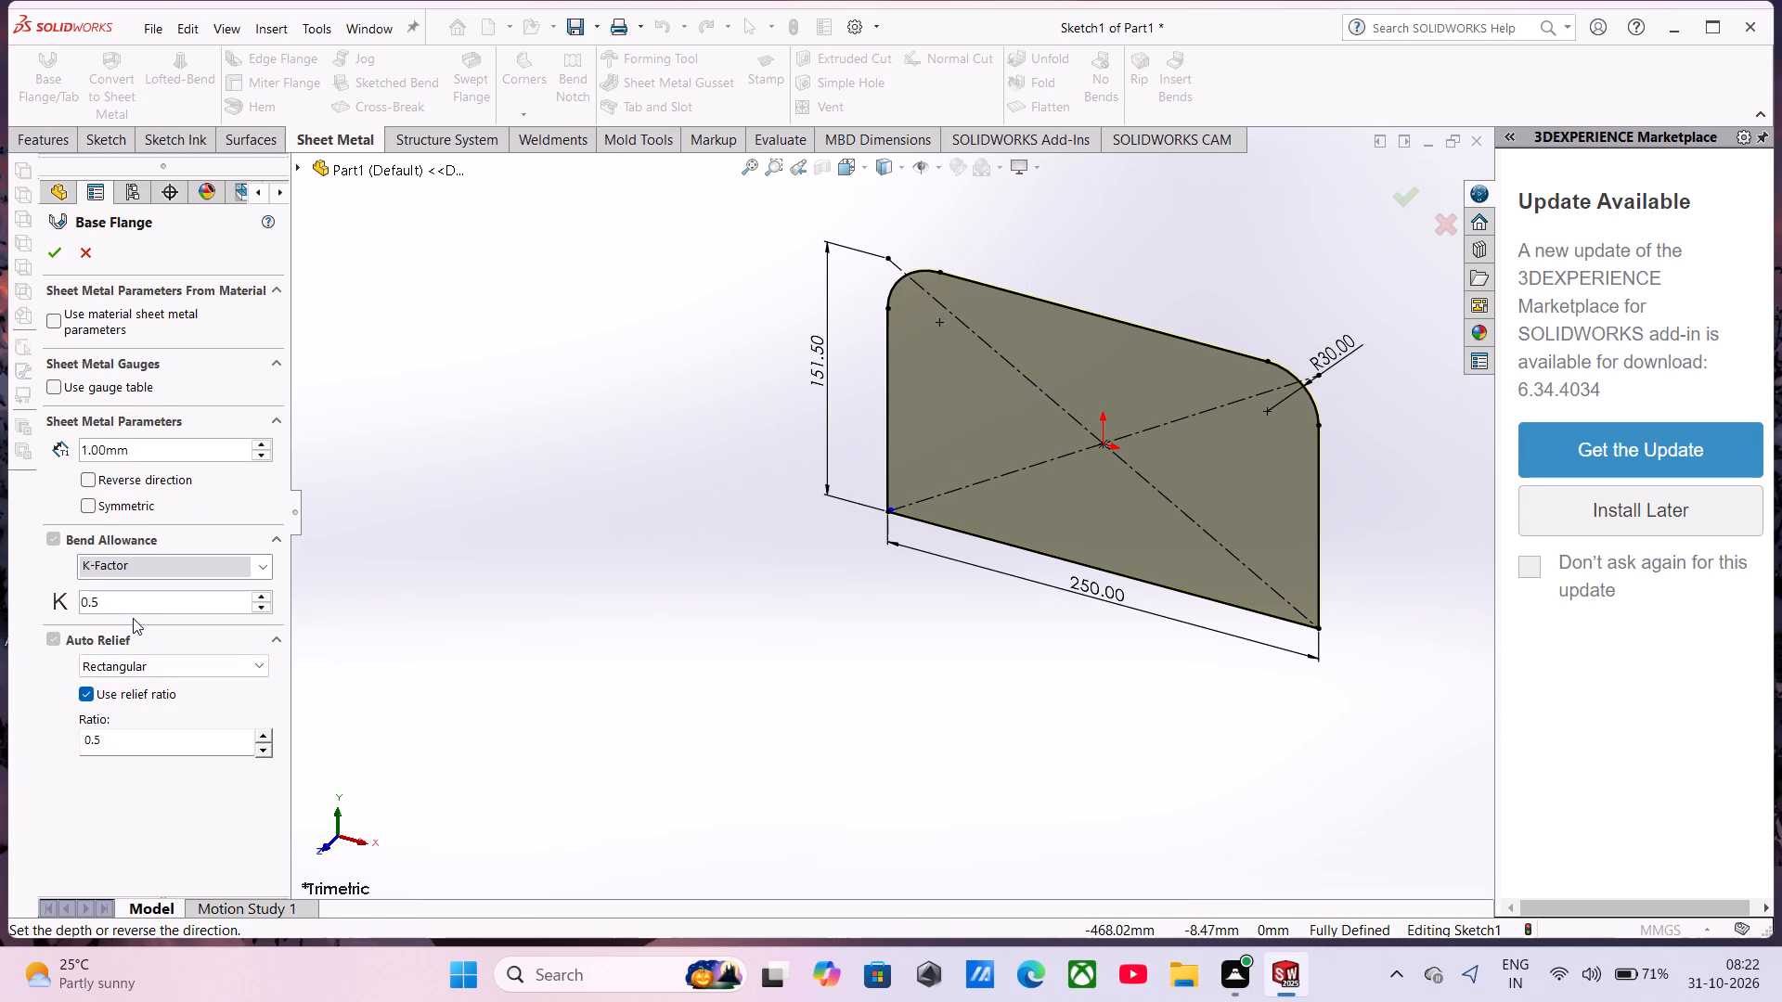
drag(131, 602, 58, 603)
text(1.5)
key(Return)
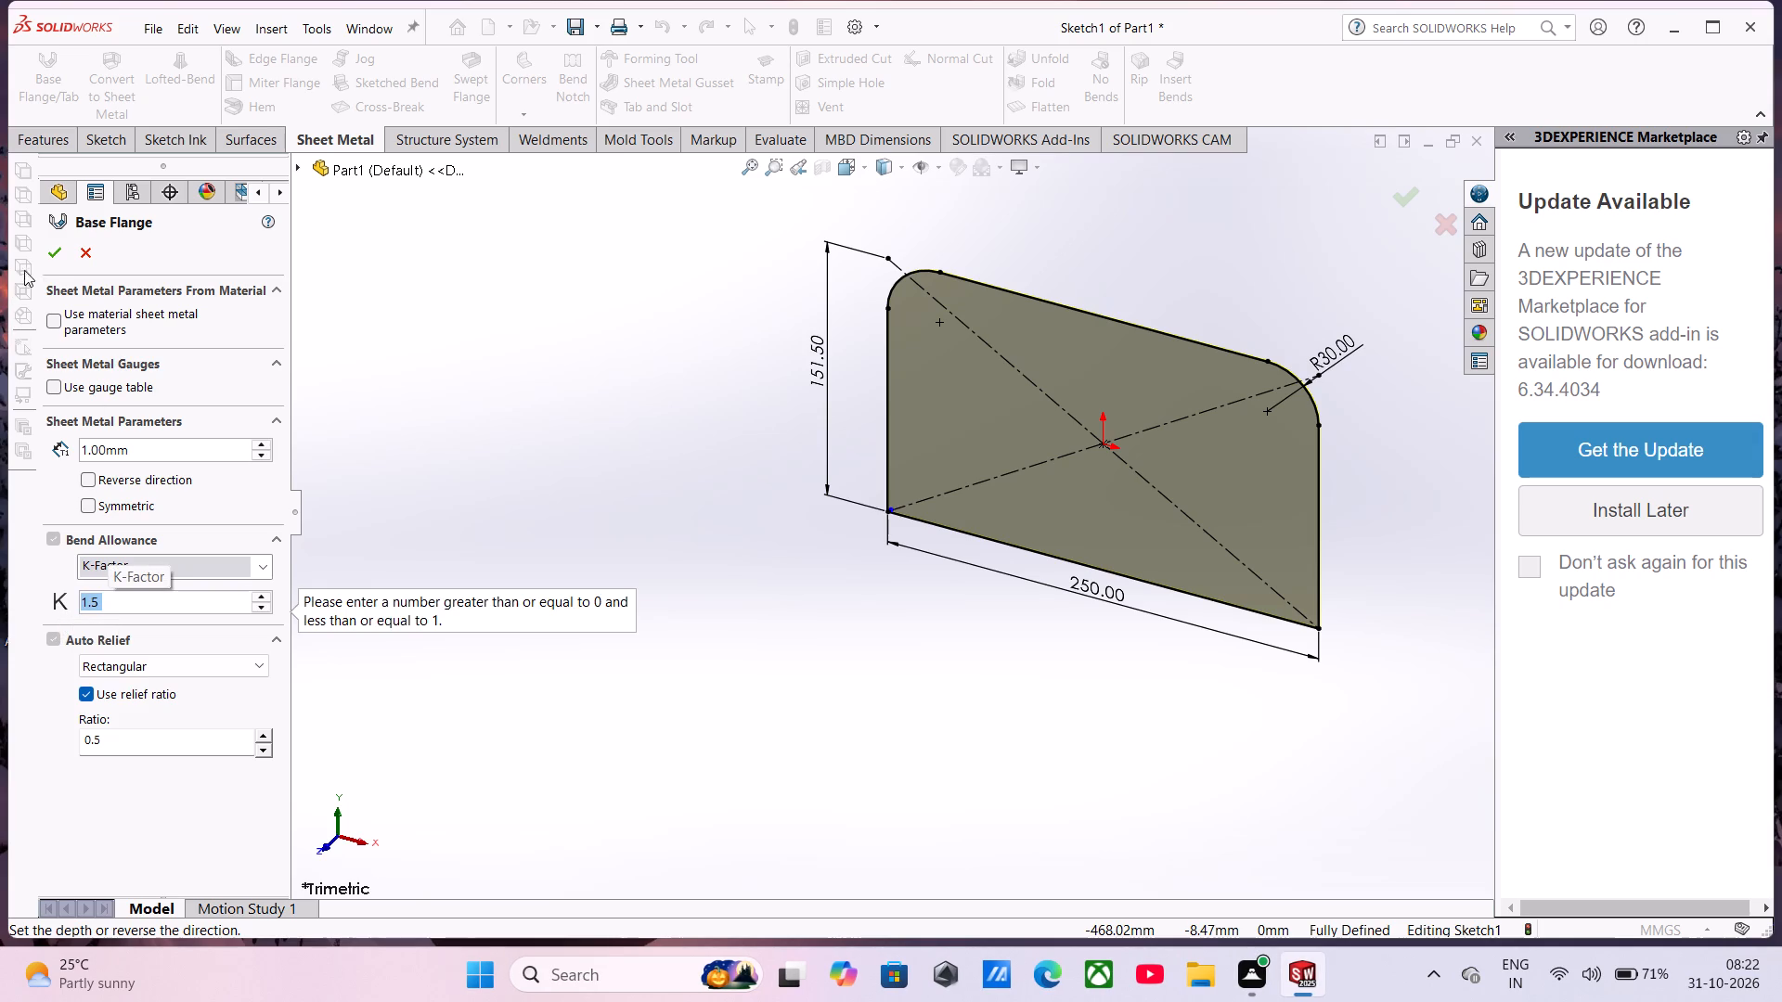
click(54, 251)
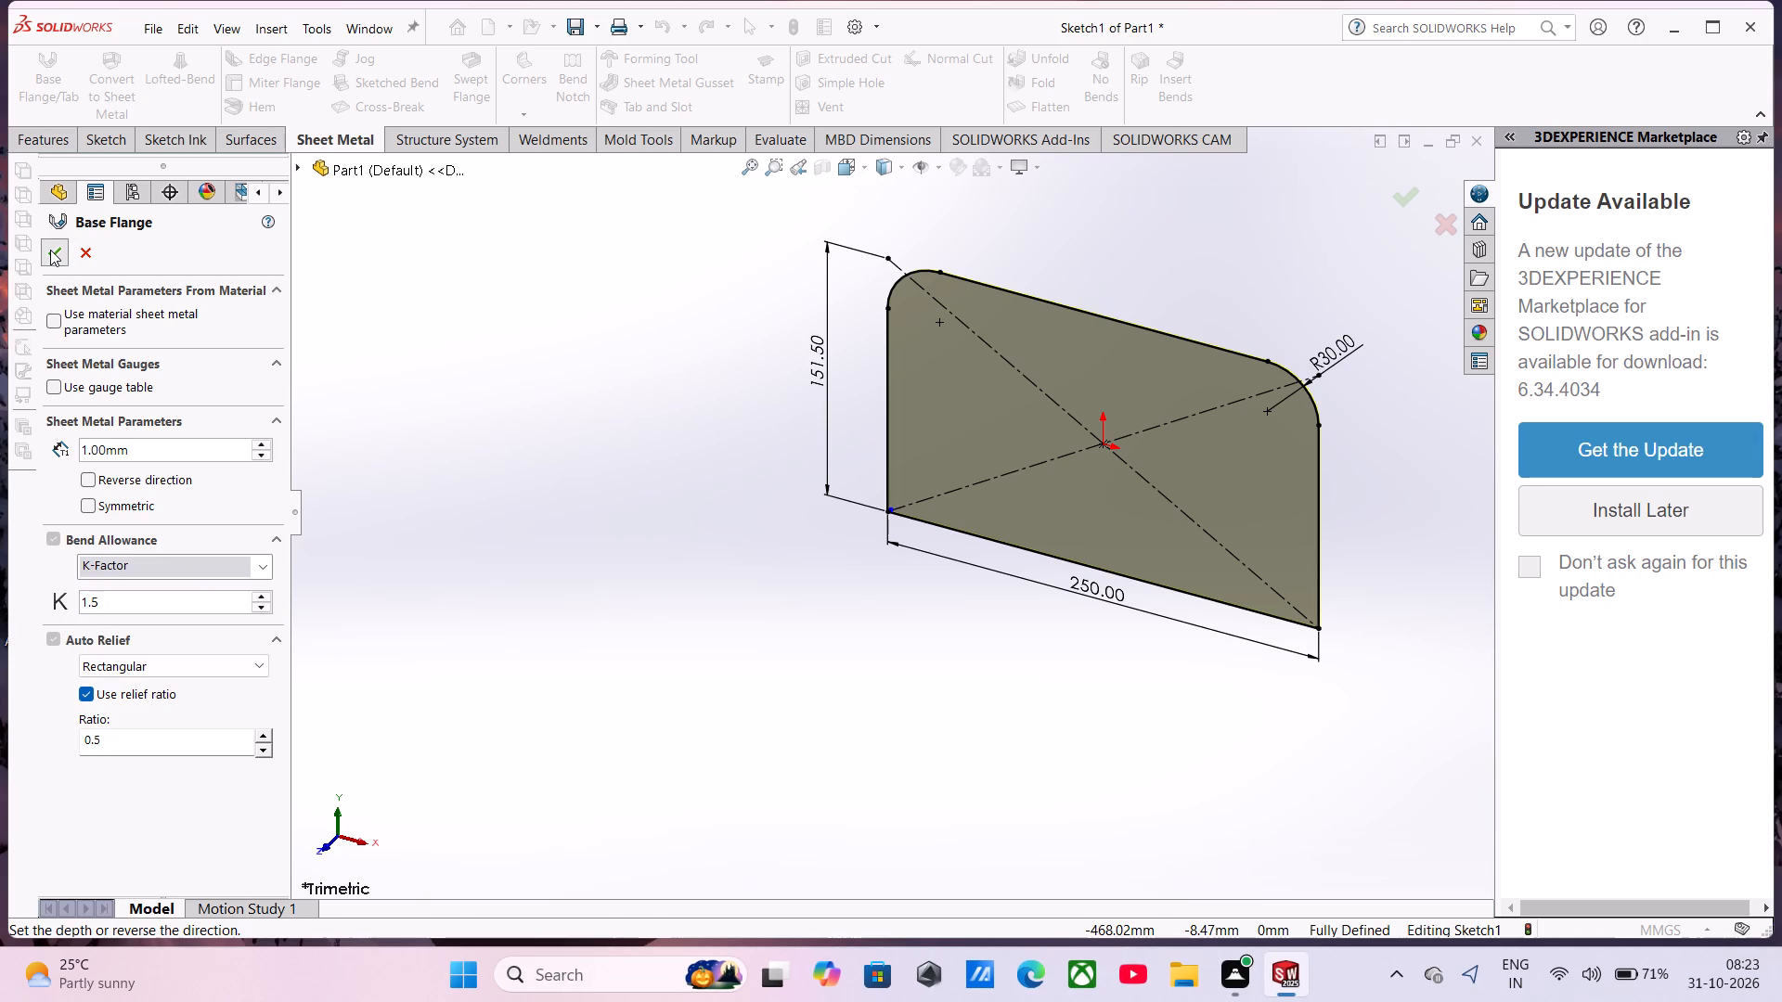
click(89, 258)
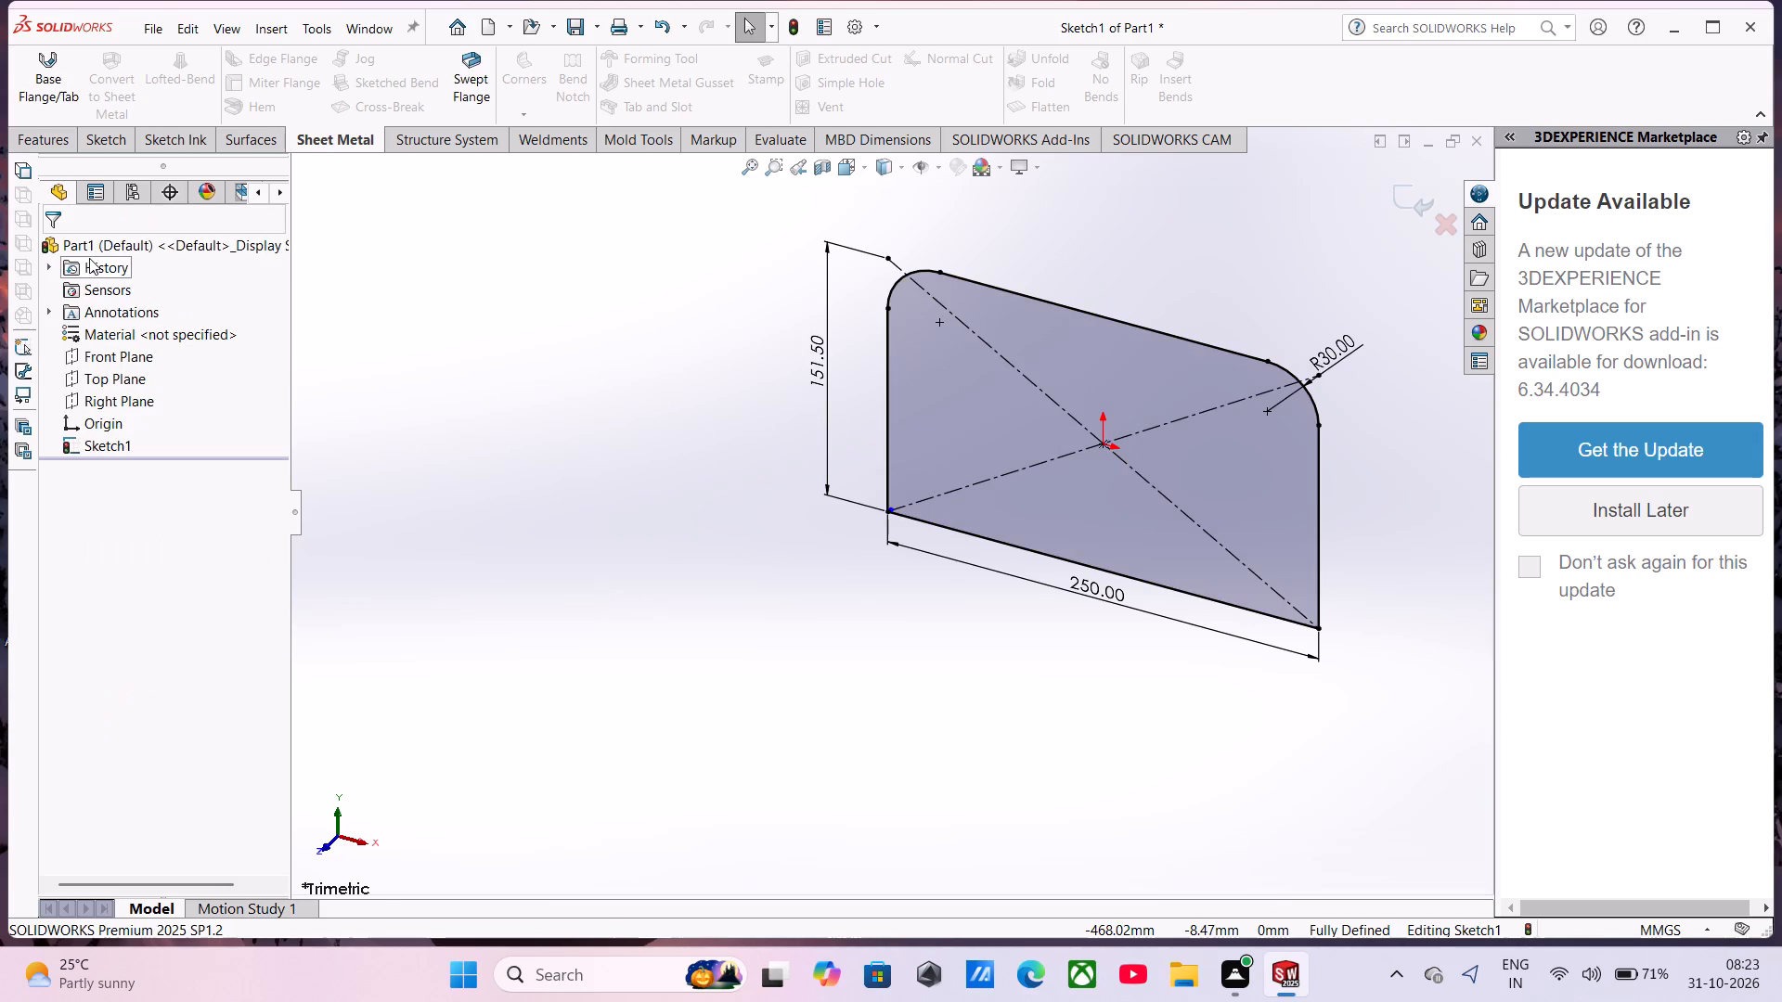
Examine the trimmed profile sketch from the front and from angled views.
scroll(1269, 564, down, 2)
middle_drag(935, 548, 935, 547)
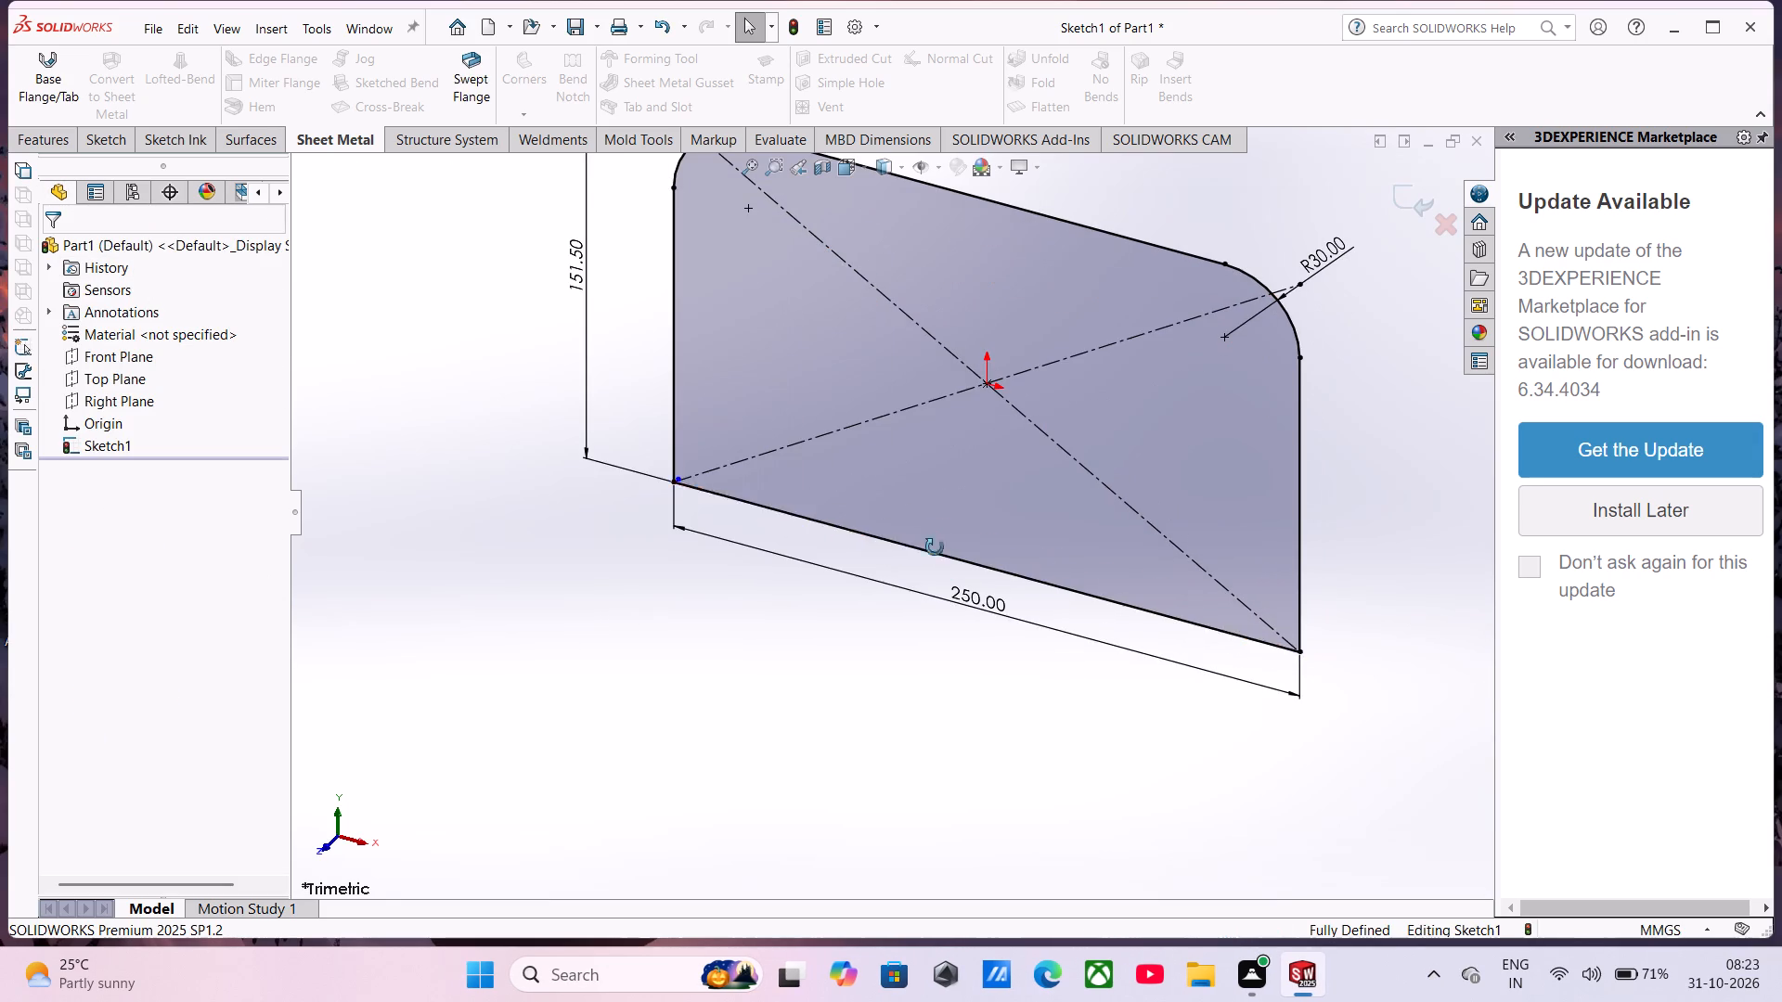
middle_drag(935, 547, 1011, 439)
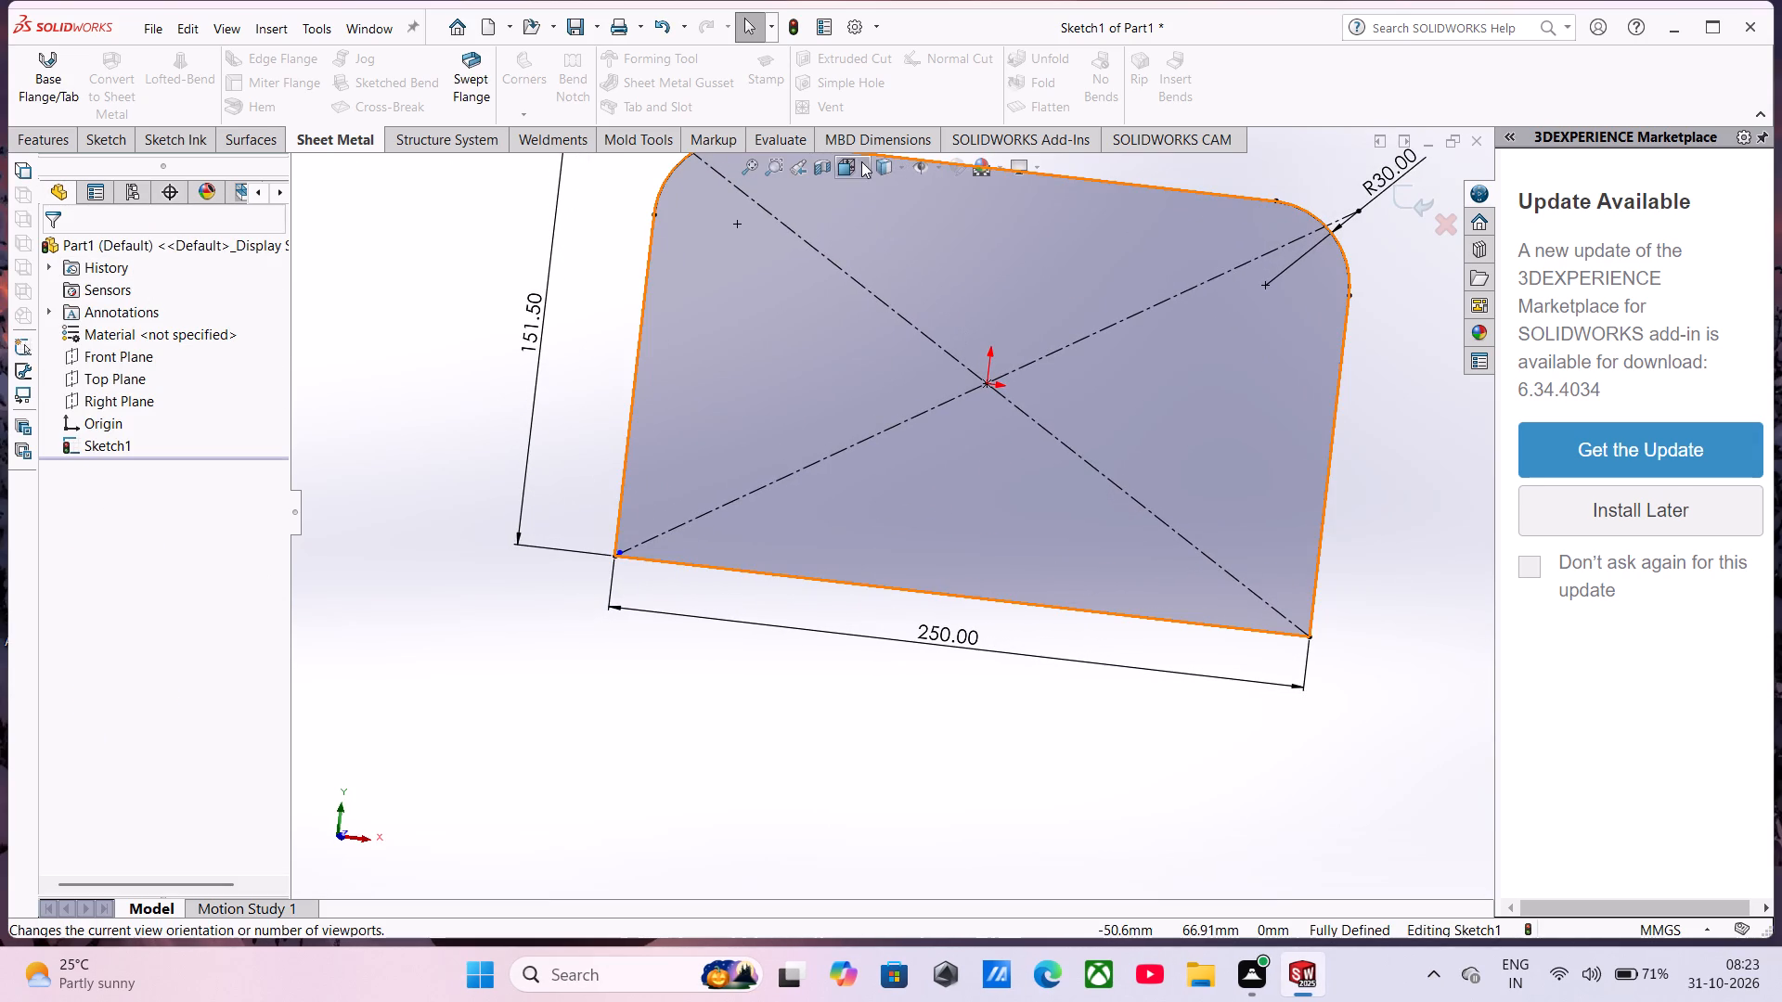
click(859, 160)
click(739, 665)
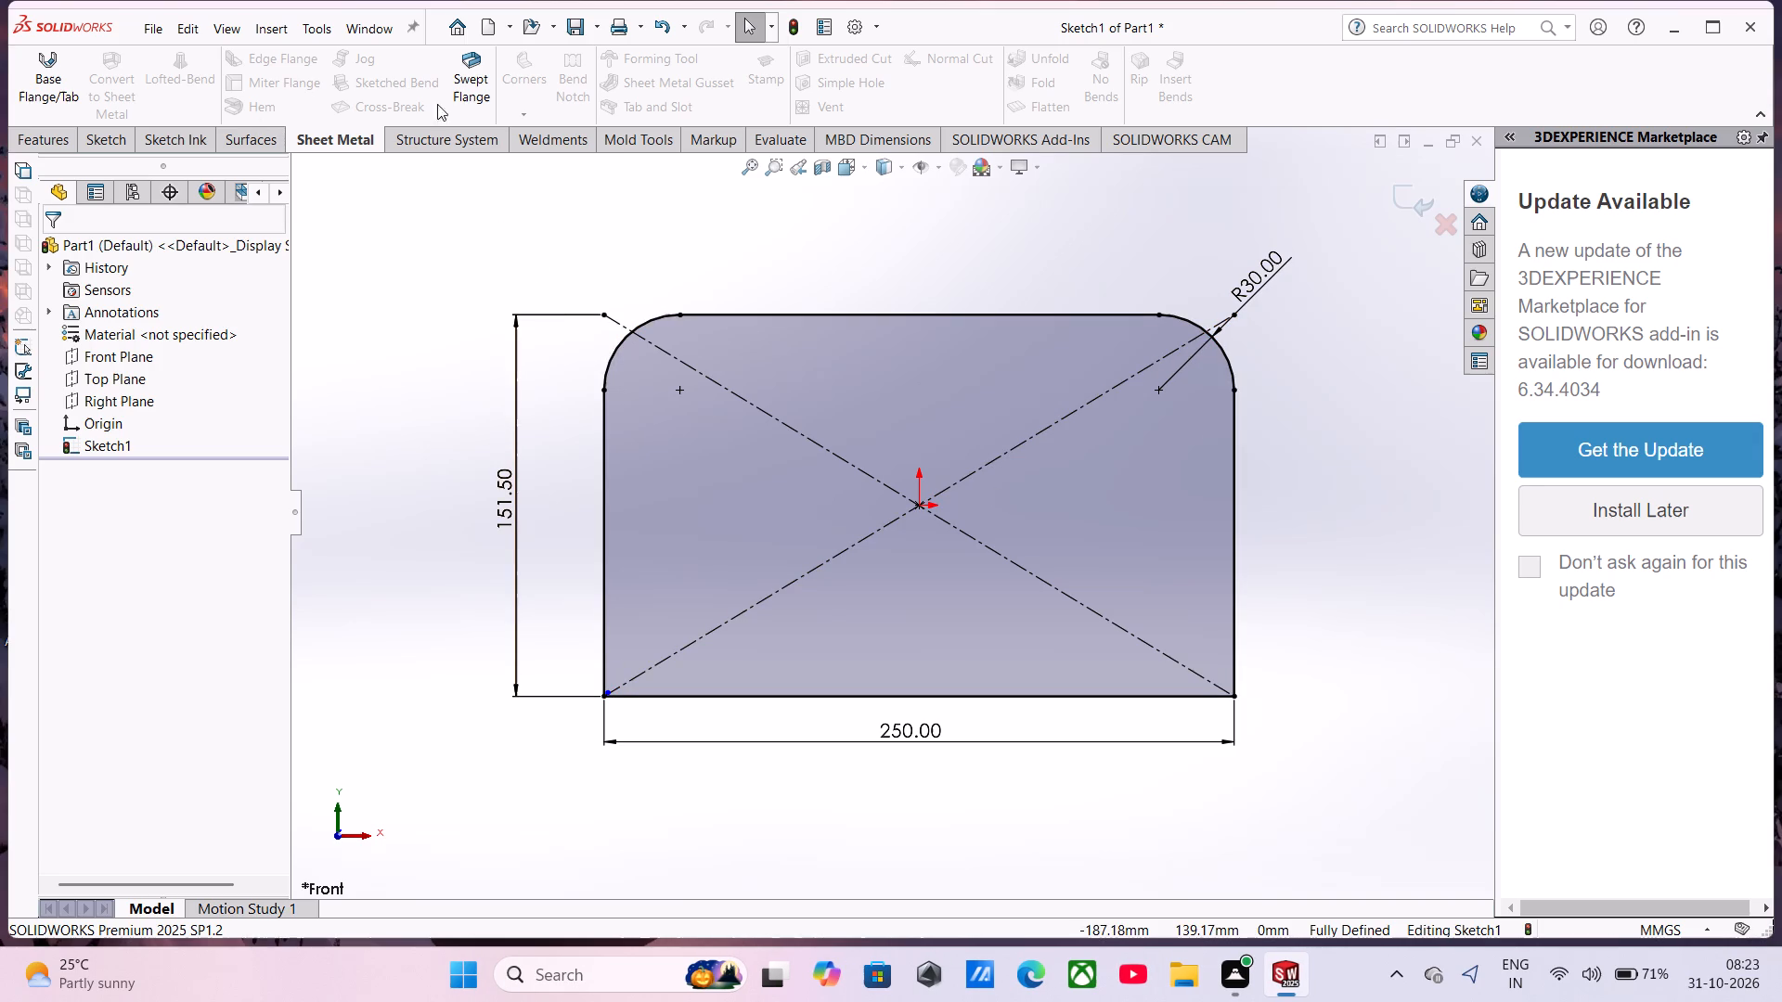
scroll(1077, 358, up, 1)
middle_drag(1078, 365, 931, 429)
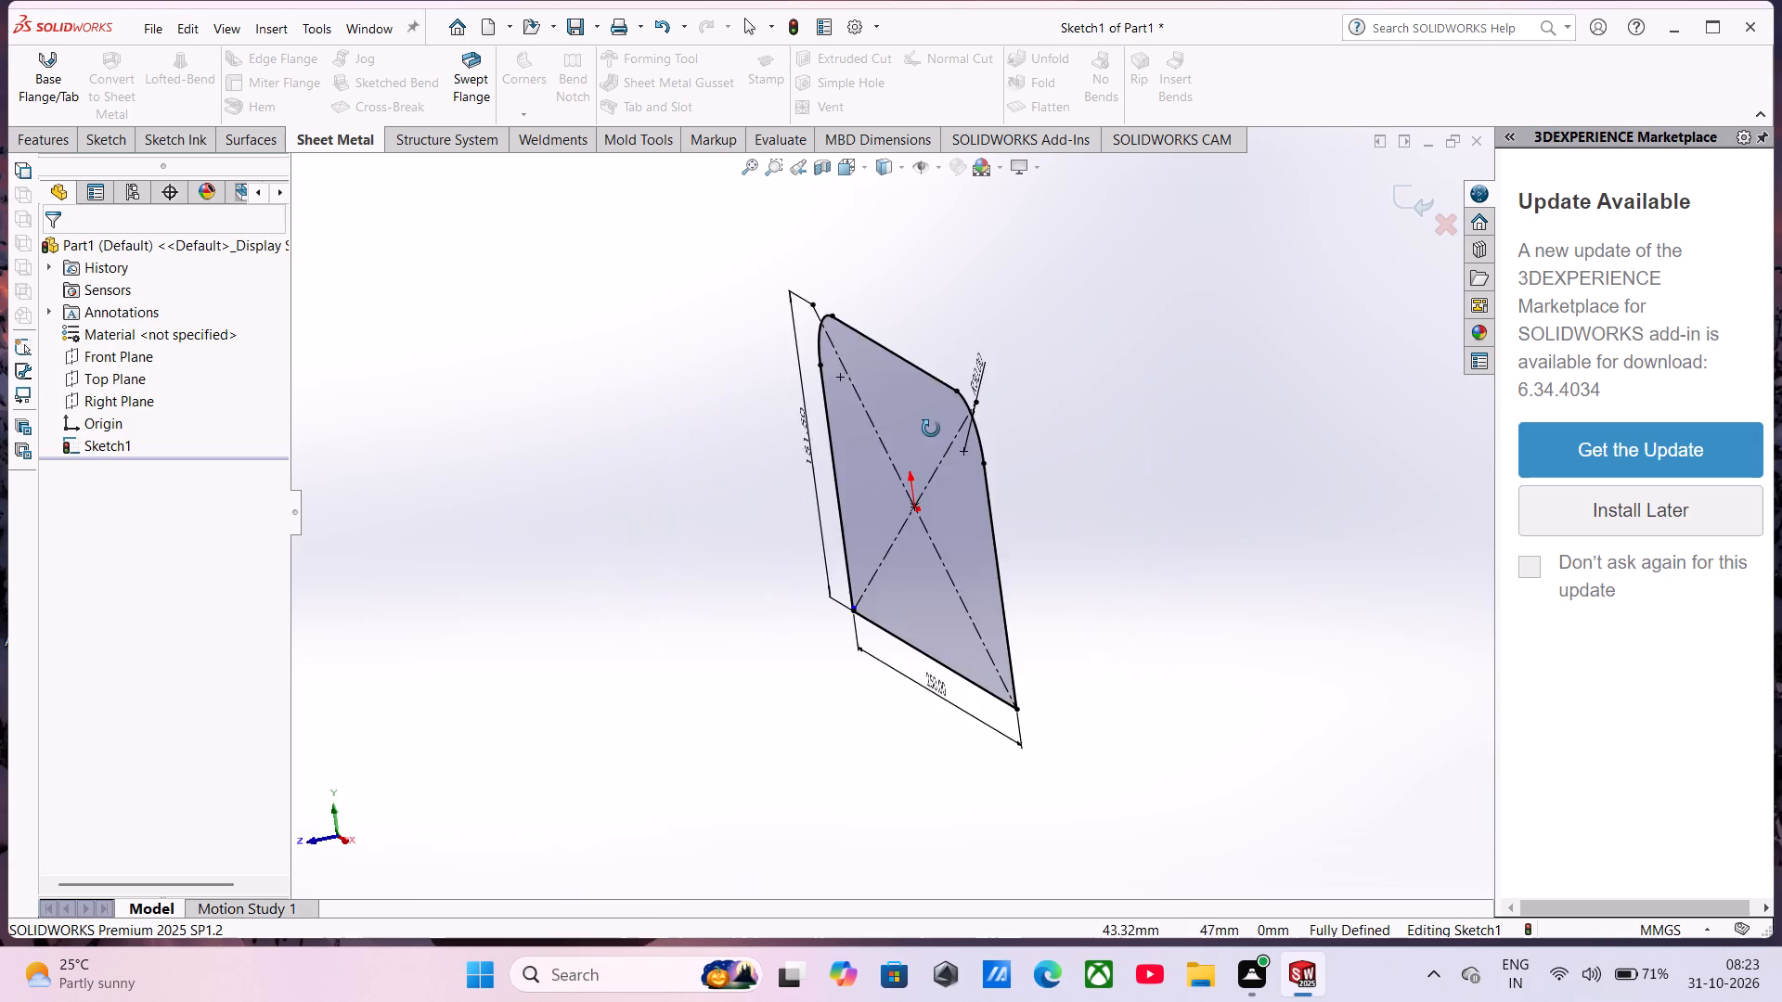
middle_drag(931, 429, 978, 383)
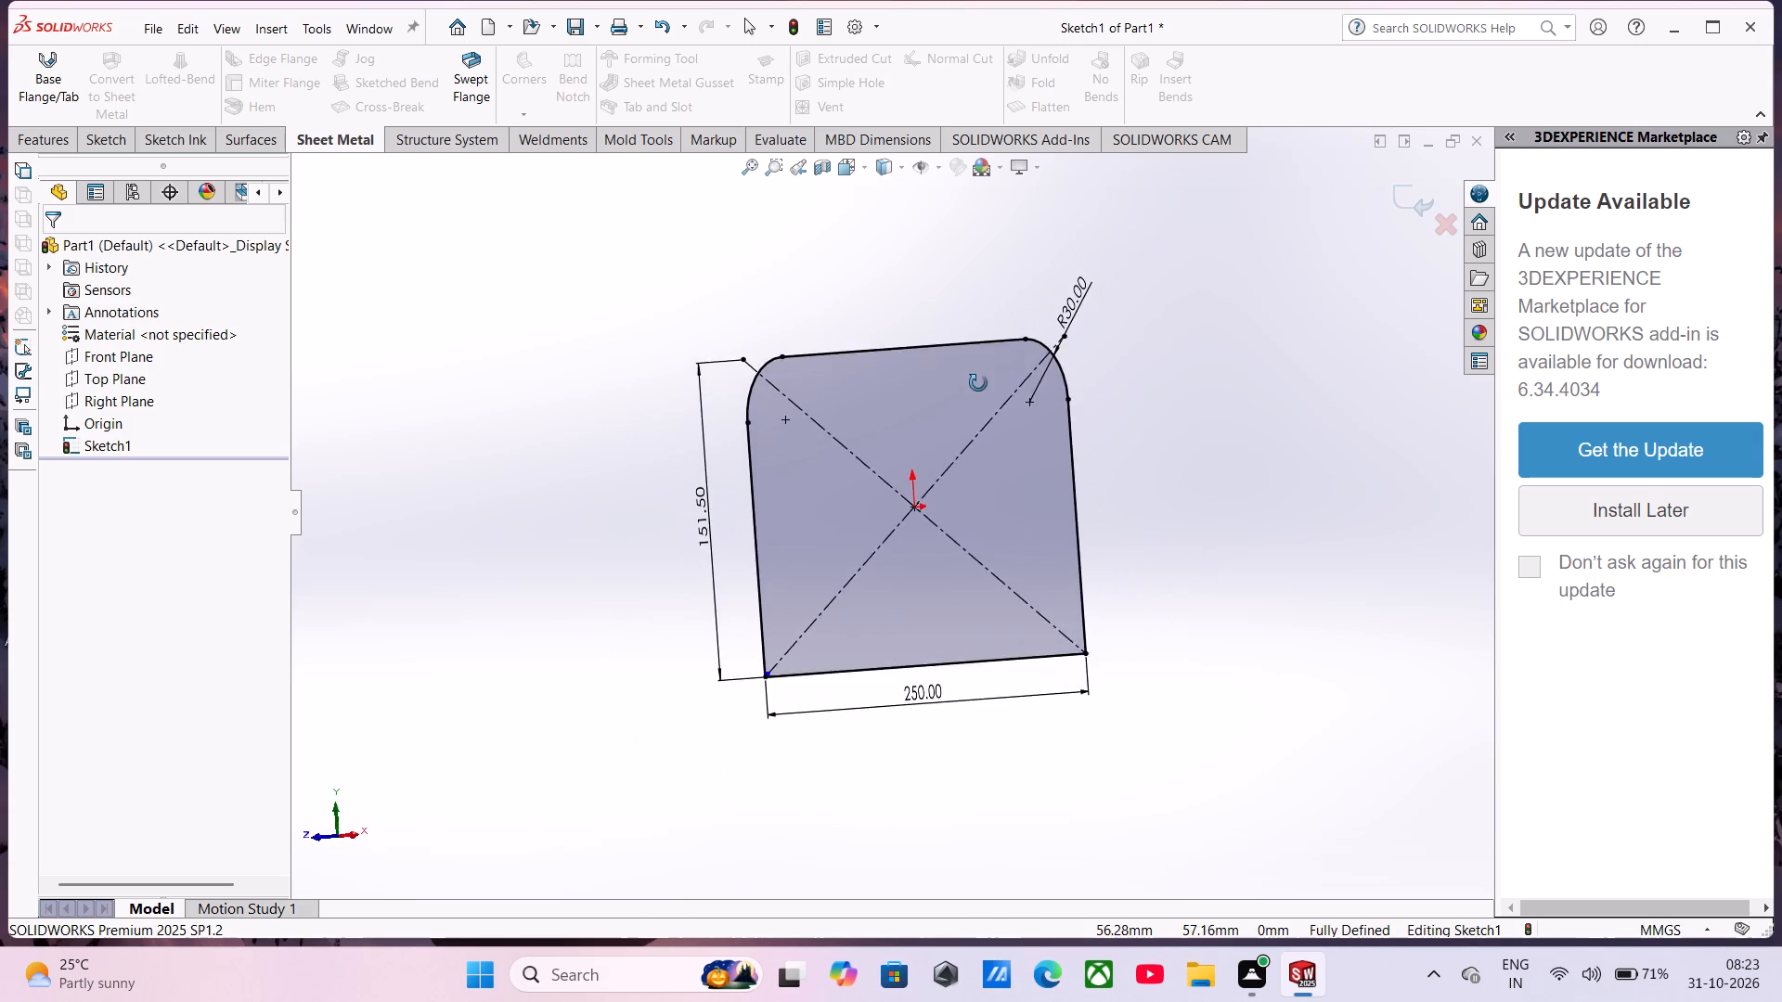
middle_drag(978, 383, 1049, 391)
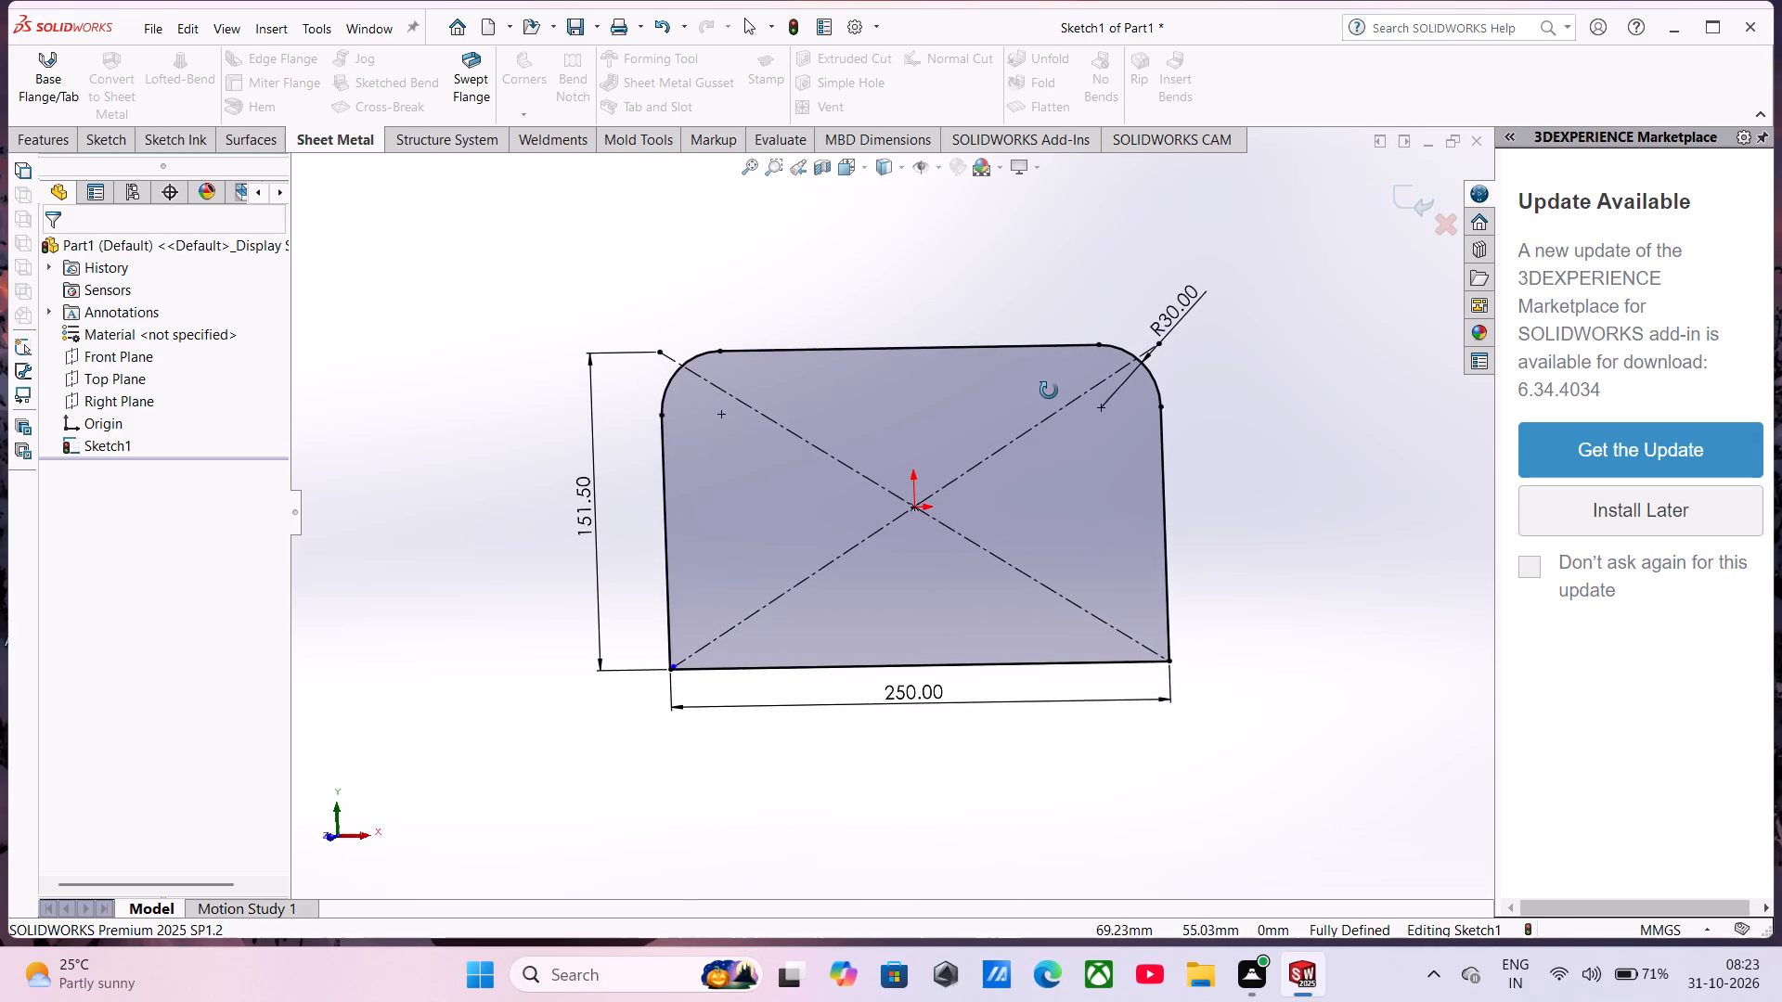
middle_drag(1049, 391, 1051, 393)
middle_drag(1051, 395, 1040, 435)
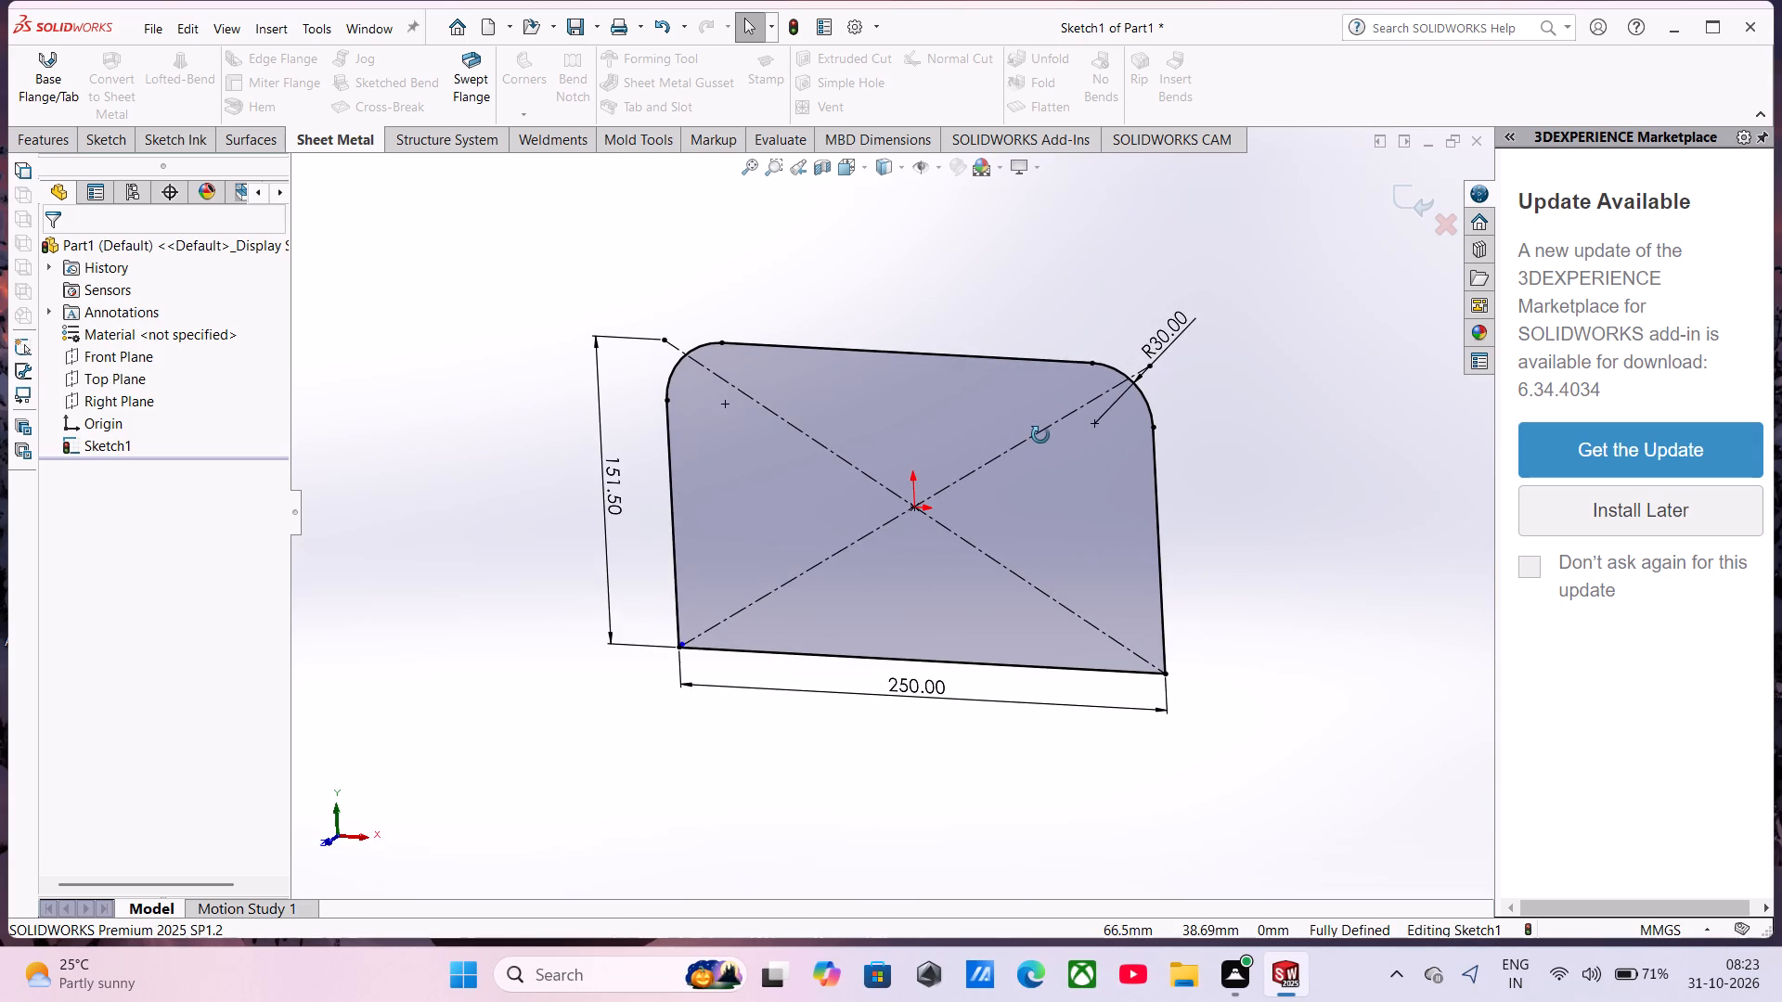
middle_drag(1040, 435, 1039, 457)
scroll(1039, 457, up, 1)
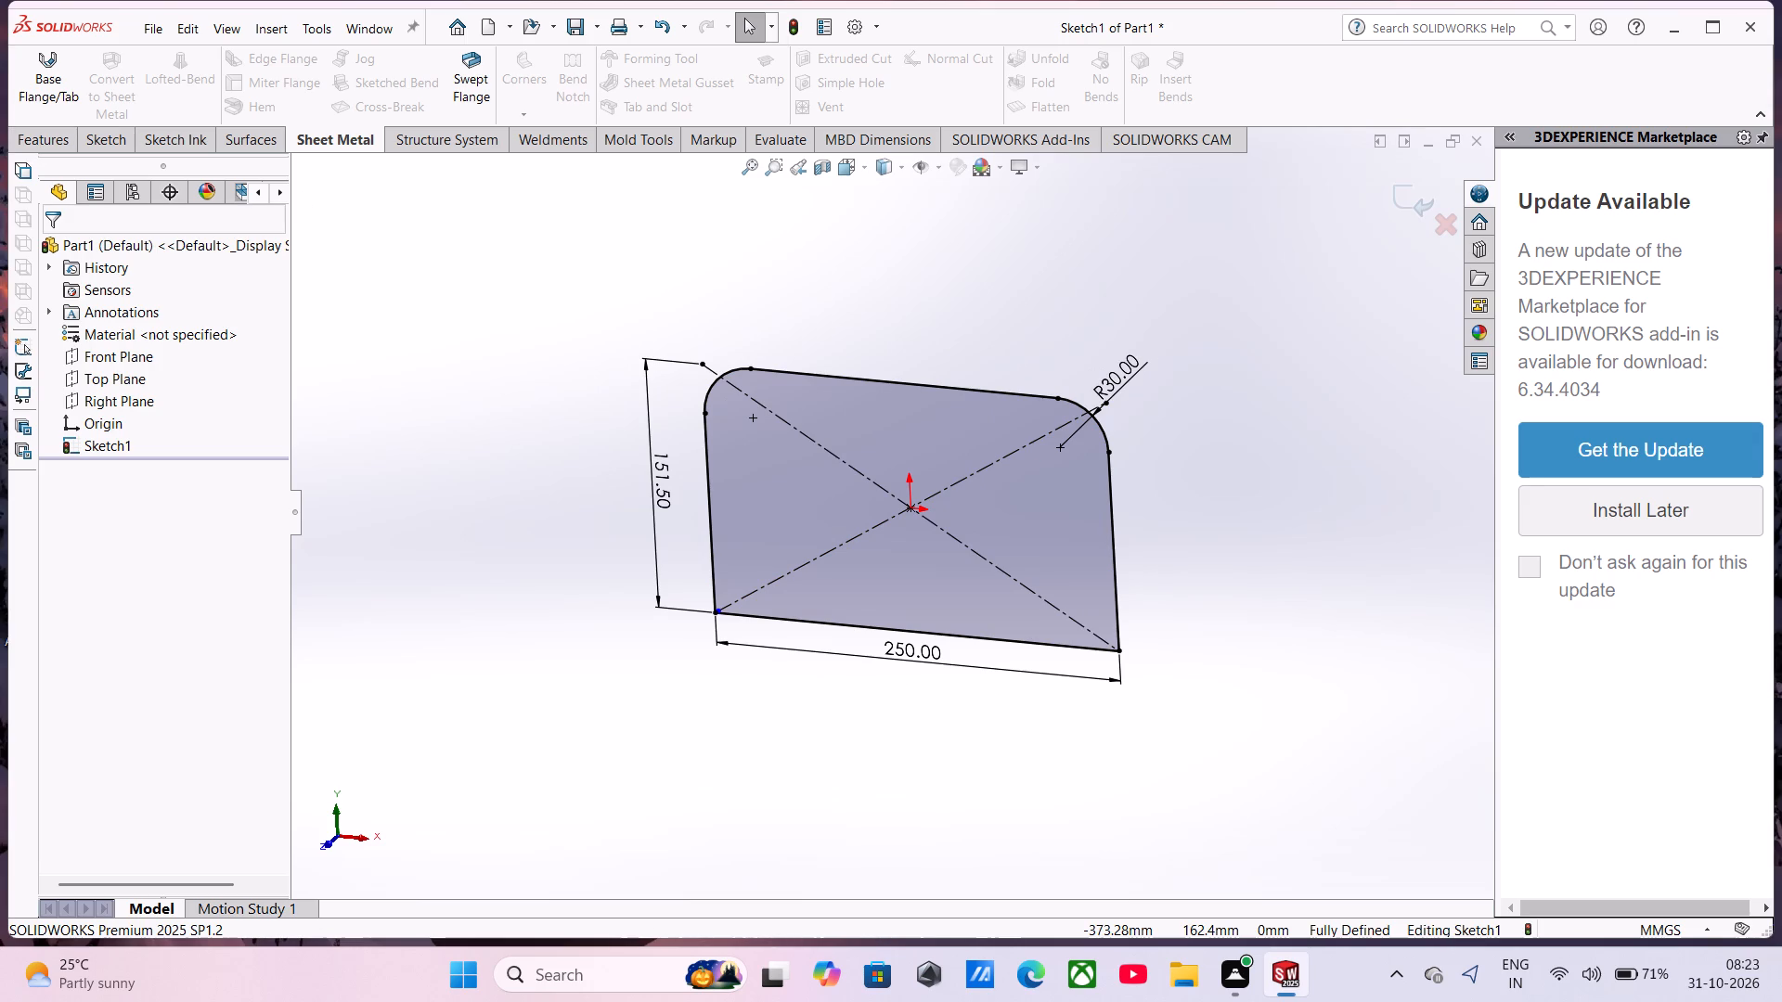
Undo the trims of the inner offset lines to restore the complete offset inside the profile.
key(ctrl+z)
key(ctrl+z)
key(ctrl+z)
key(ctrl+z)
key(ctrl+z)
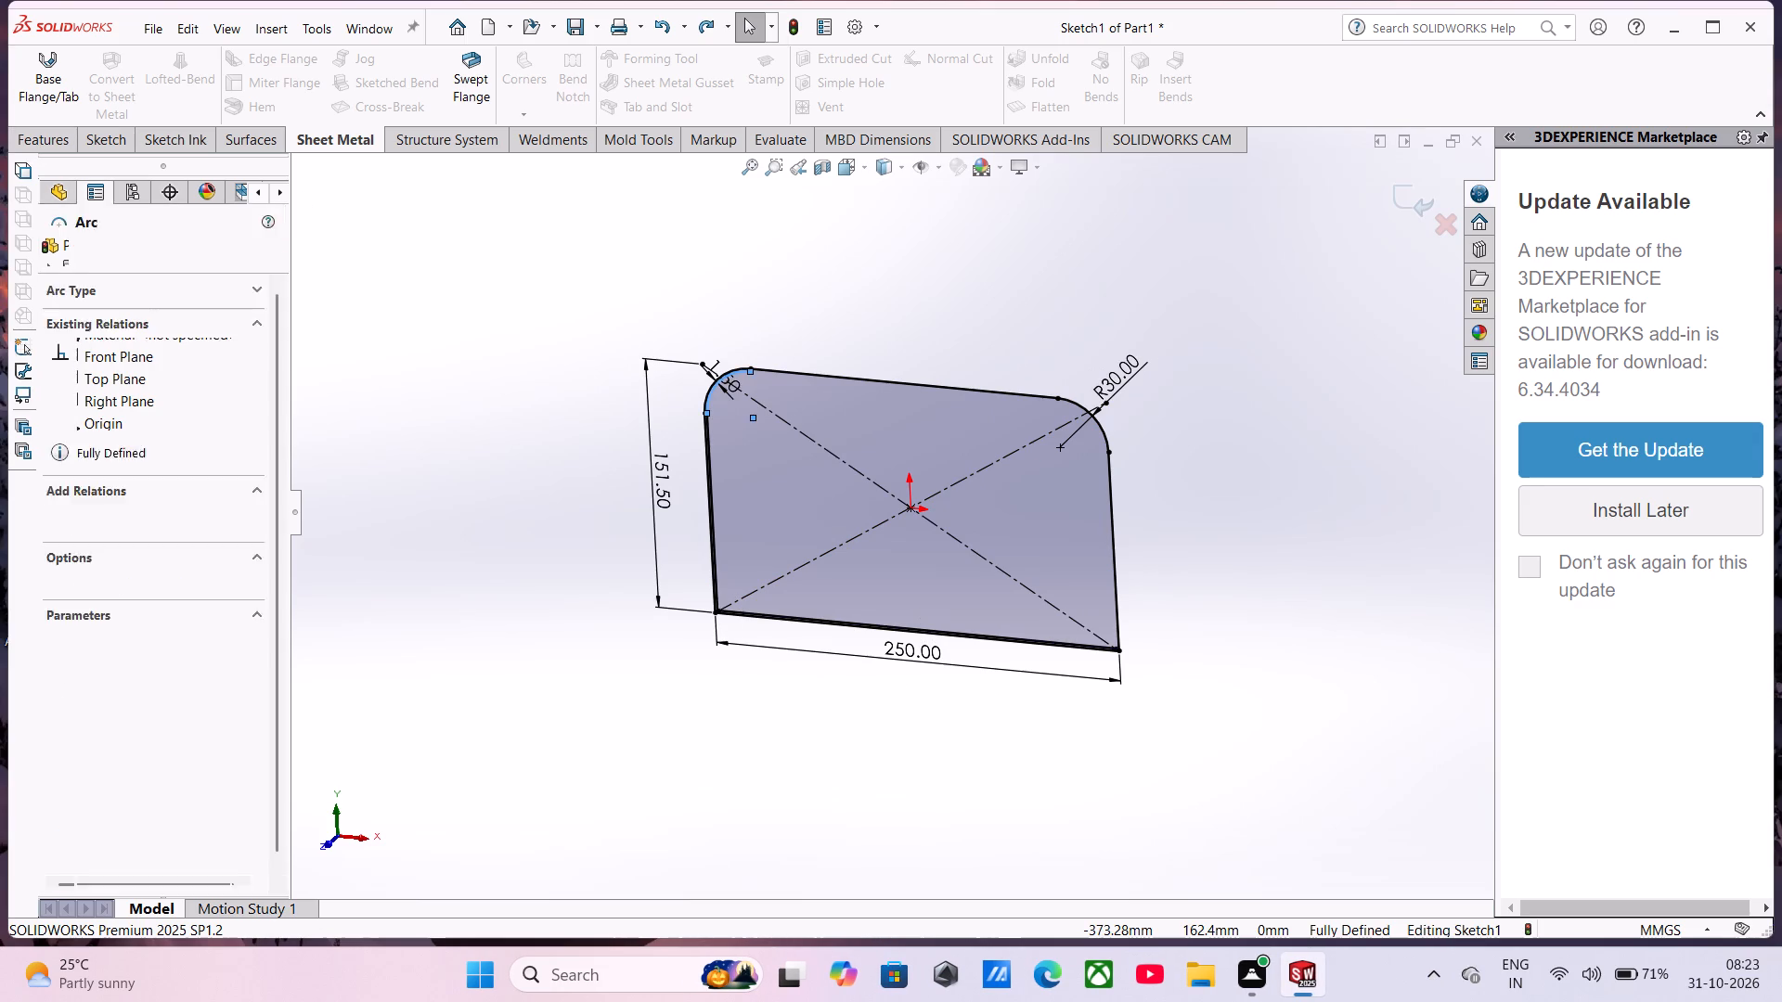
key(ctrl+z)
key(ctrl+z)
key(ctrl+z)
key(ctrl+z)
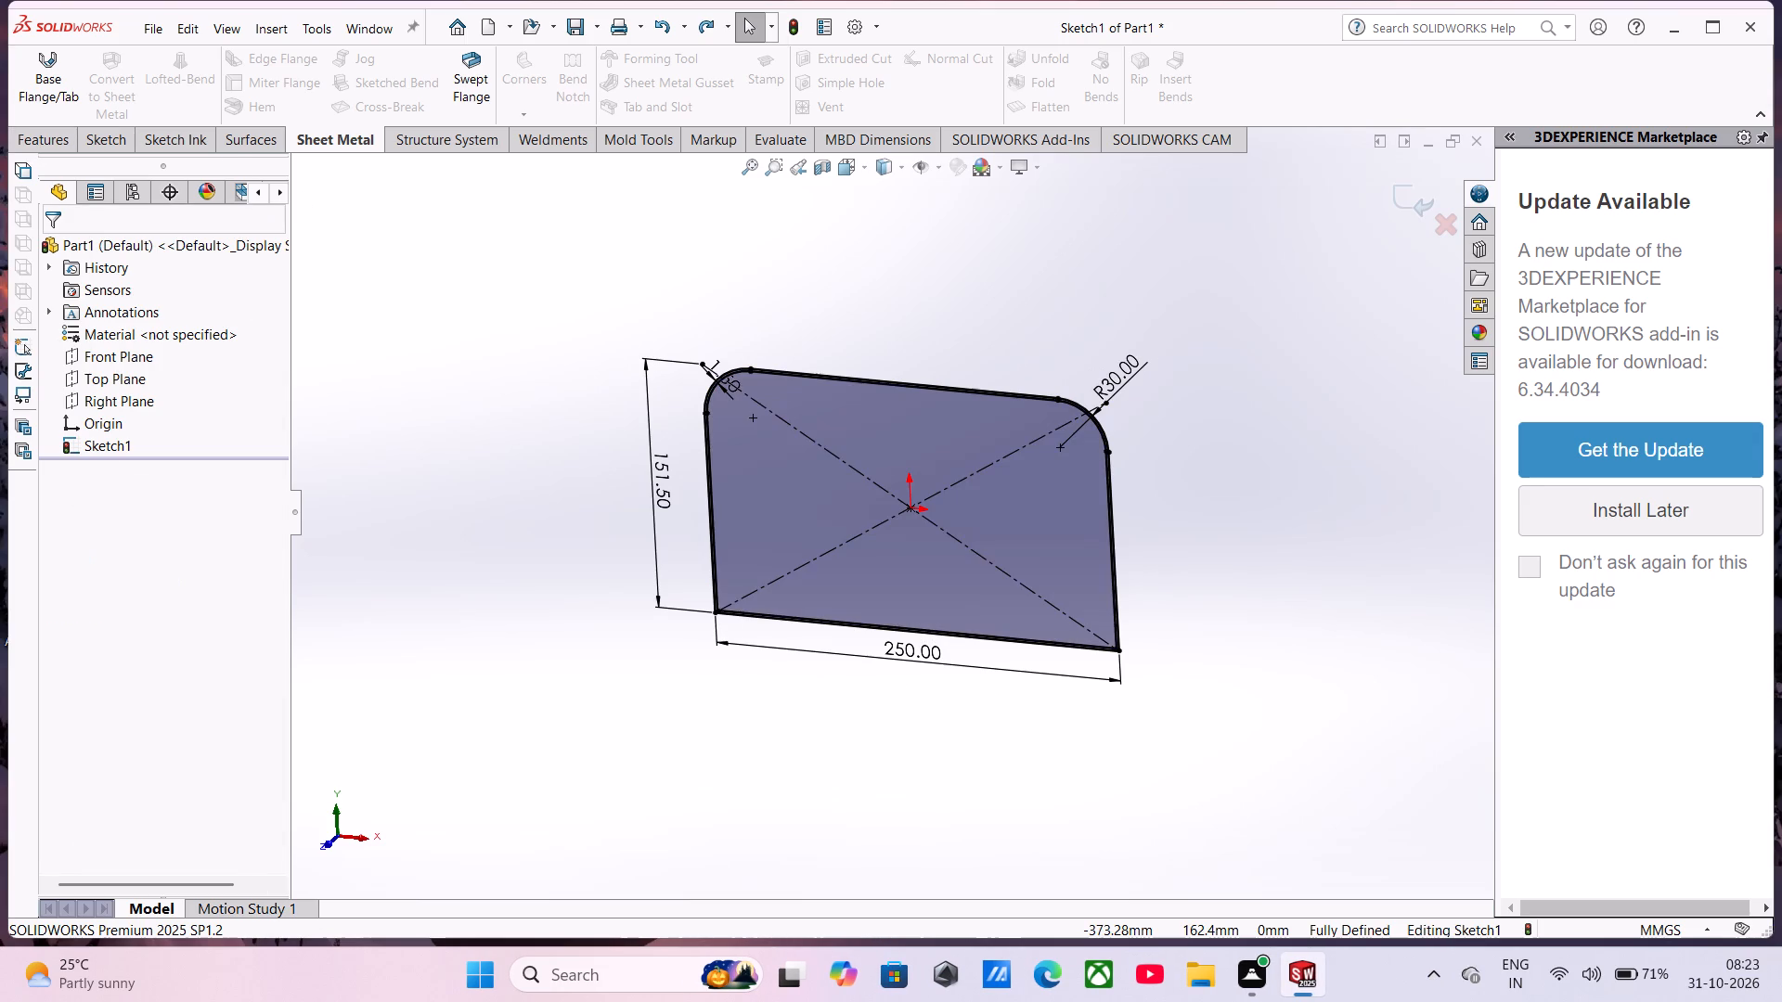
key(ctrl+z)
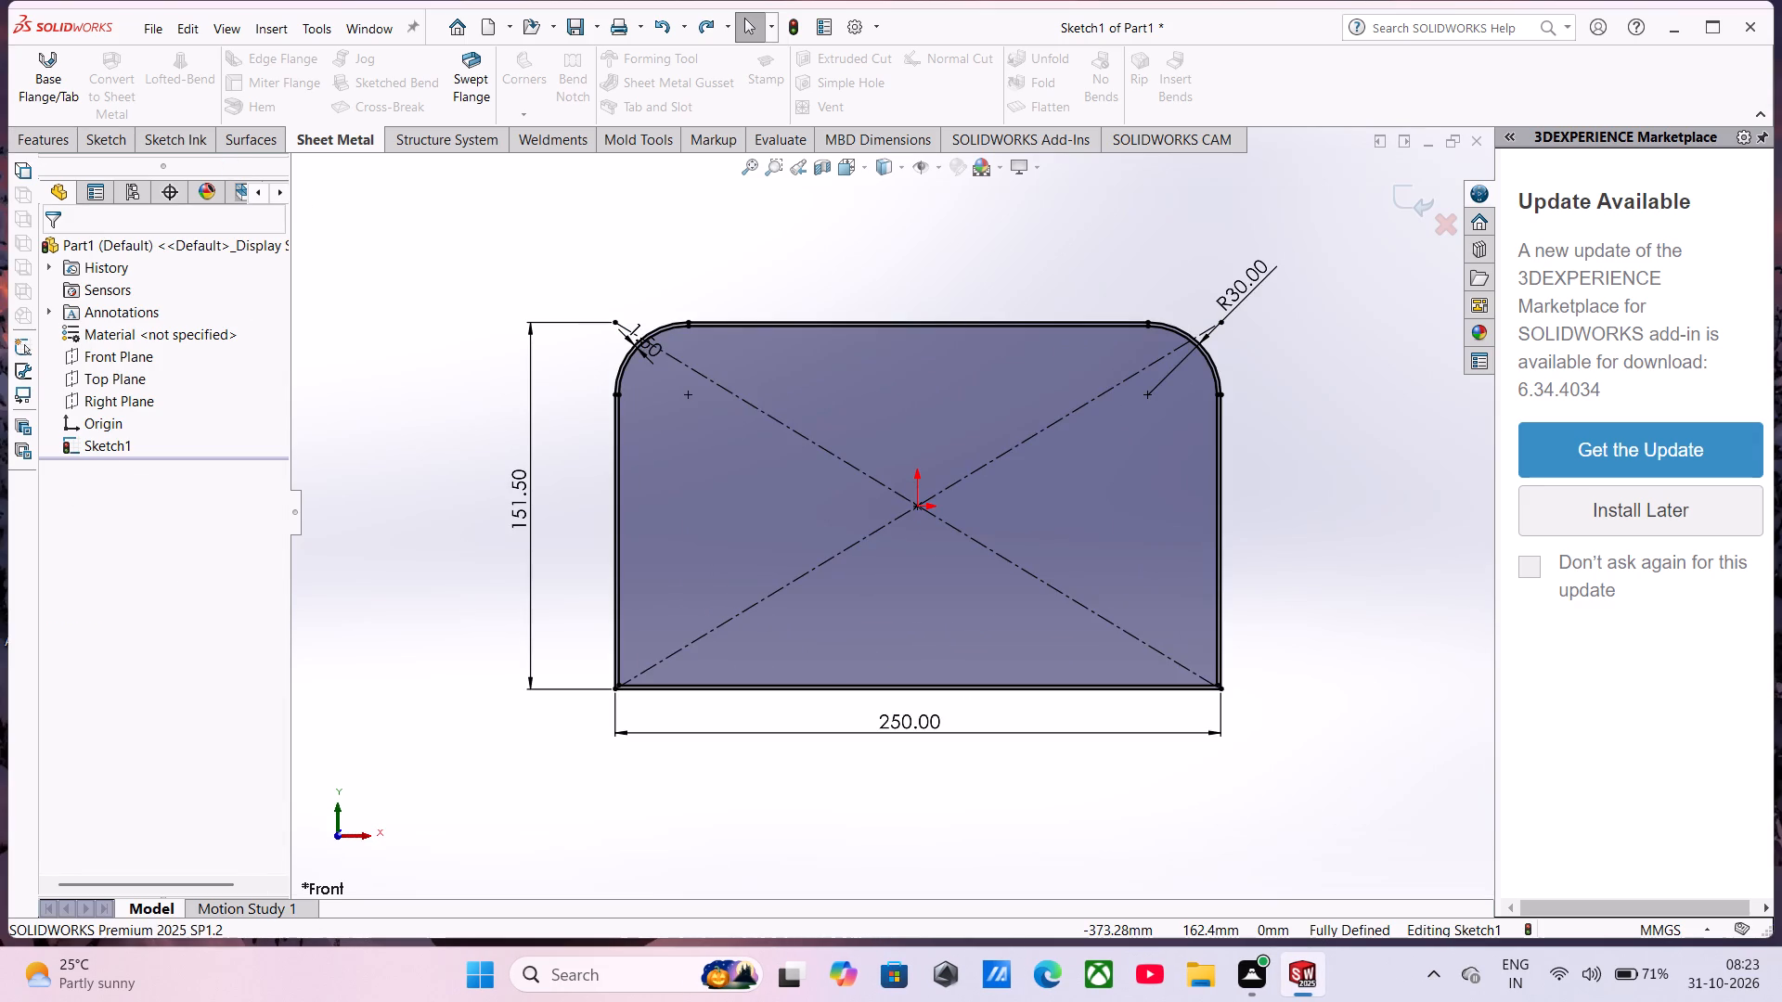
Inspect the gap between the profile's outer and inner offset outlines, especially along the upper edge and rounded corners.
click(52, 145)
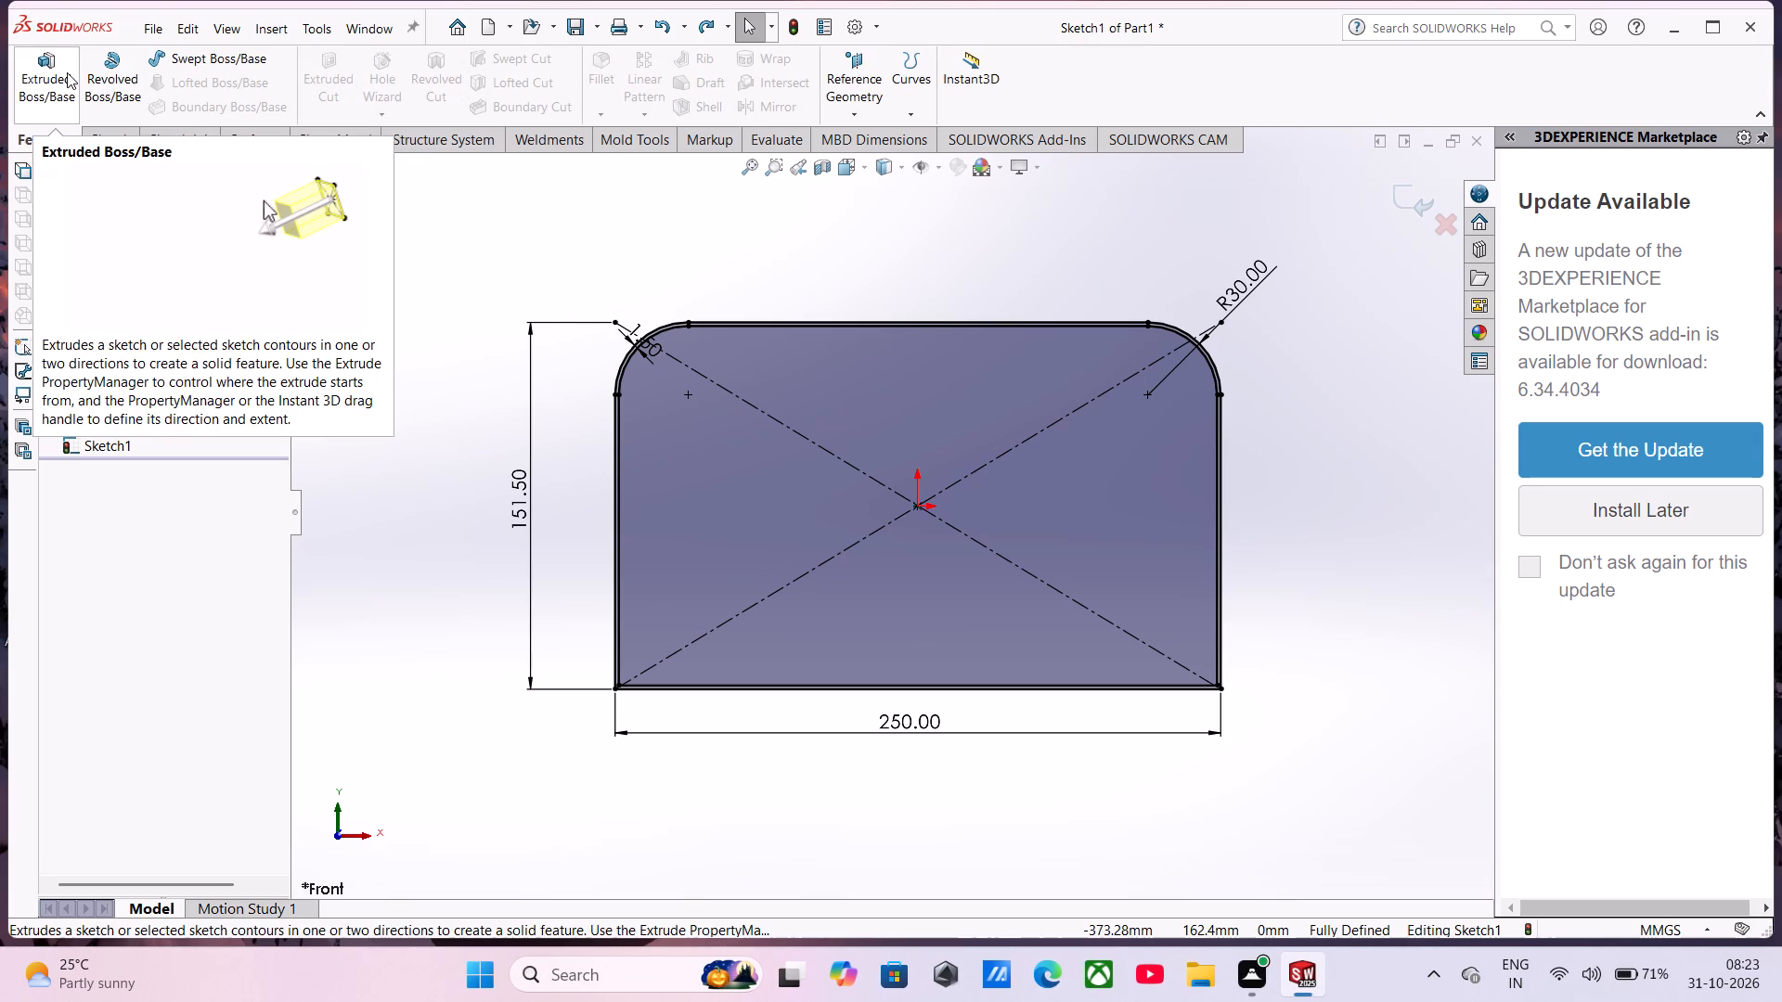
scroll(617, 479, up, 6)
middle_drag(1297, 359, 1296, 361)
scroll(1297, 359, up, 1)
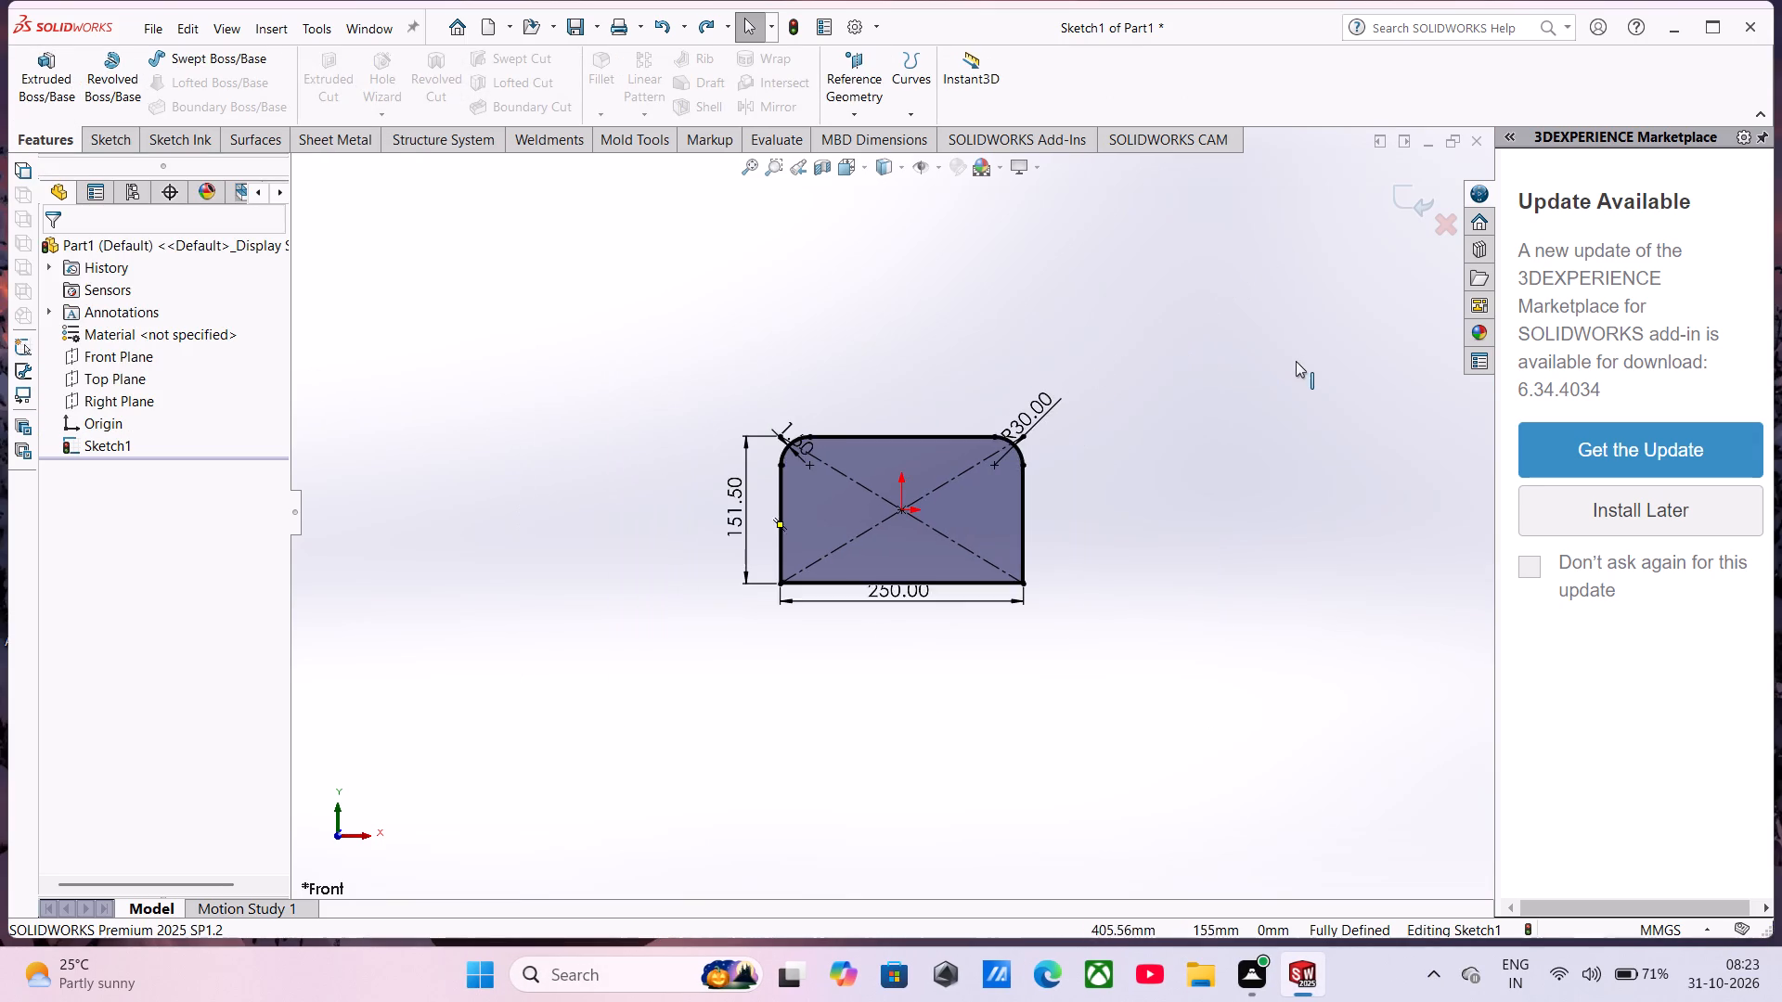
middle_drag(1296, 361, 1110, 455)
scroll(981, 473, down, 4)
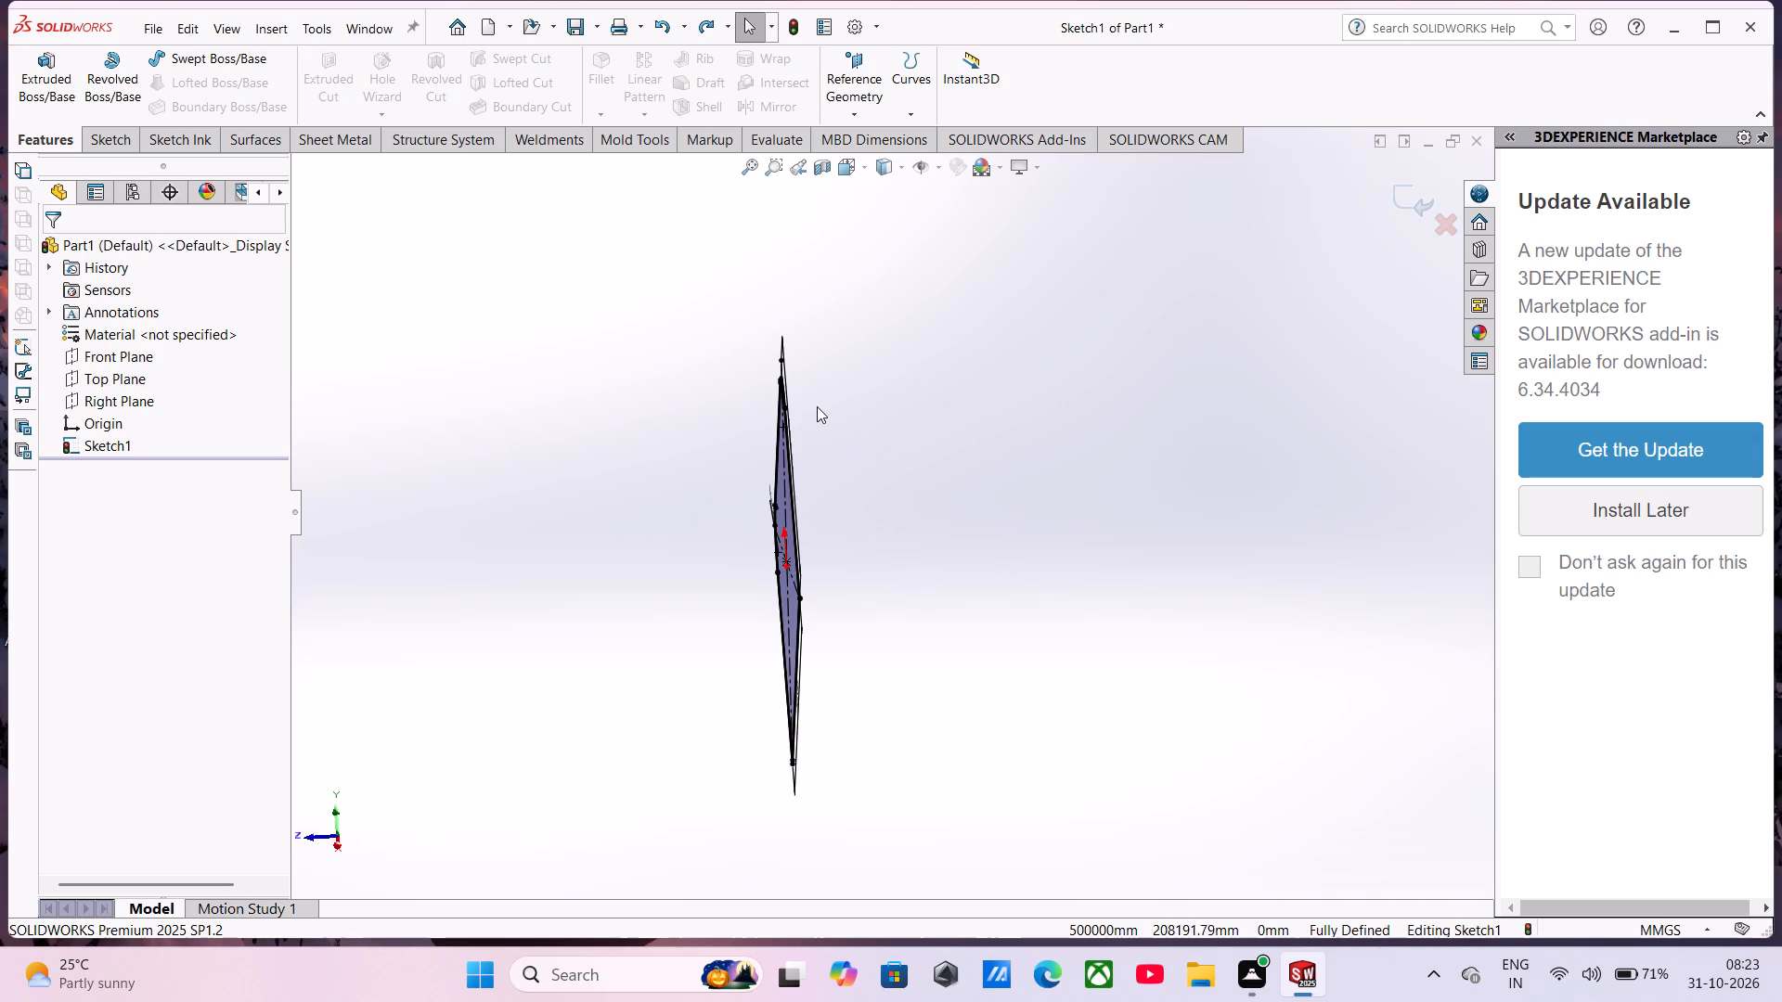
middle_drag(816, 405, 846, 353)
scroll(843, 443, down, 4)
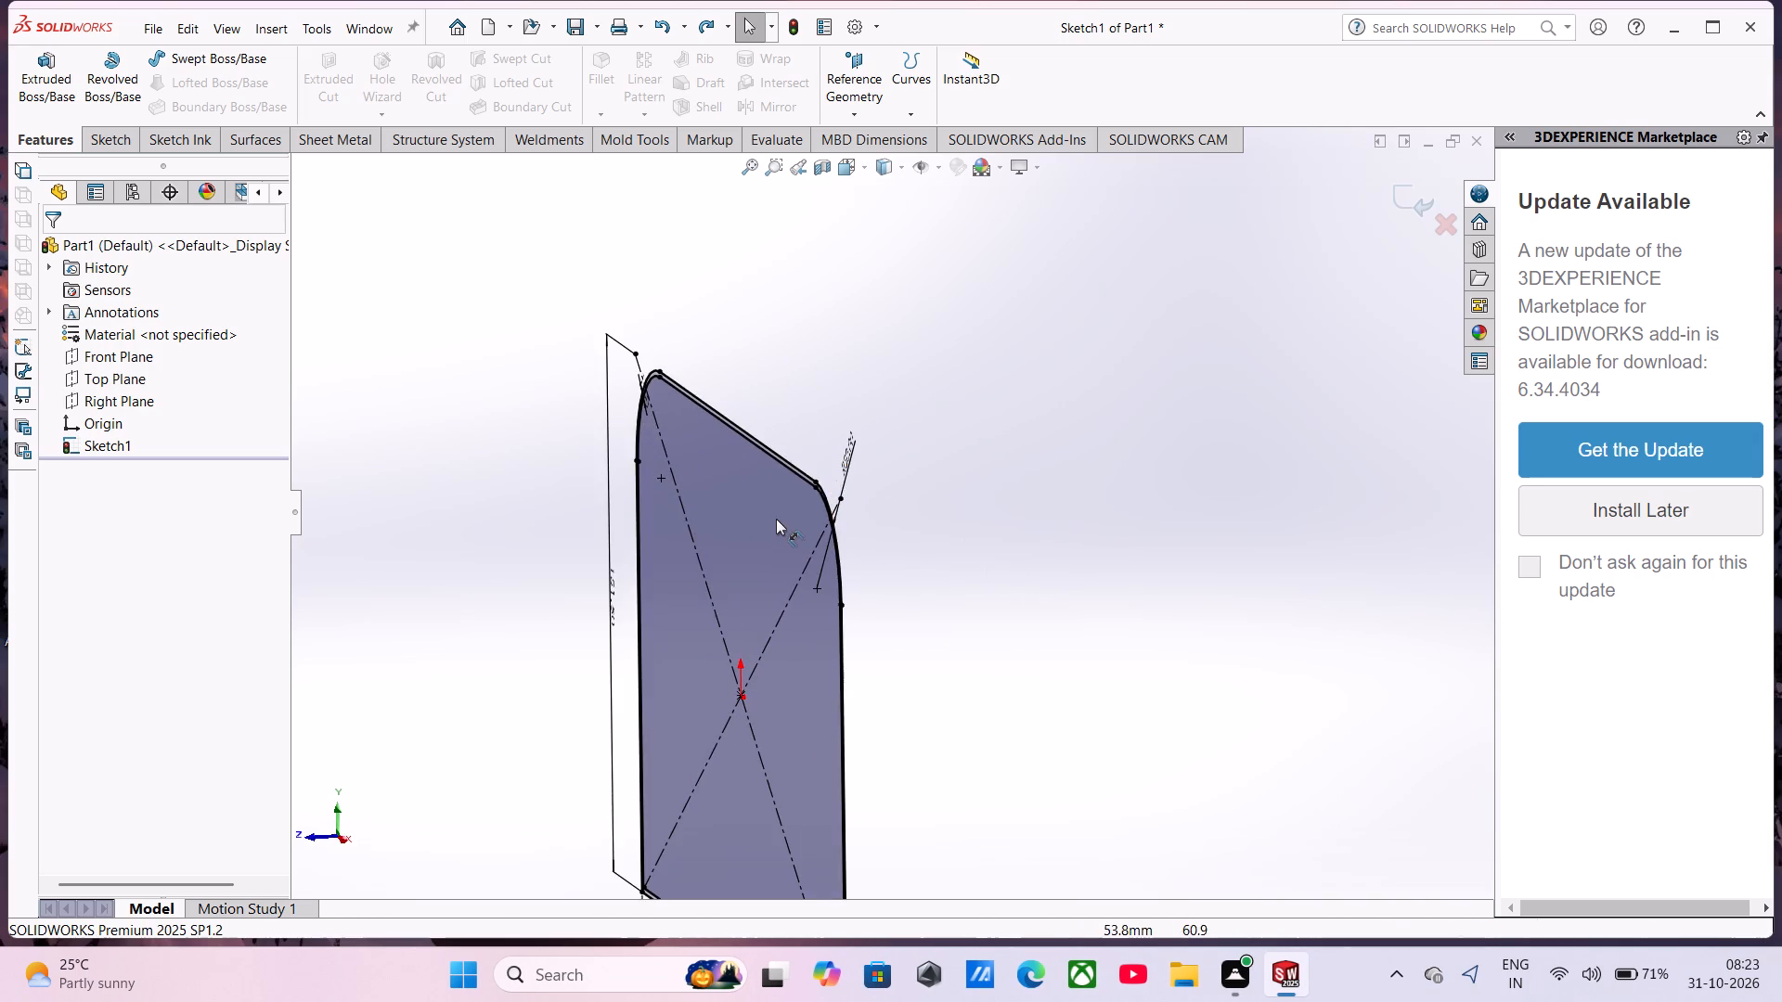
scroll(768, 531, down, 3)
middle_drag(768, 528, 782, 517)
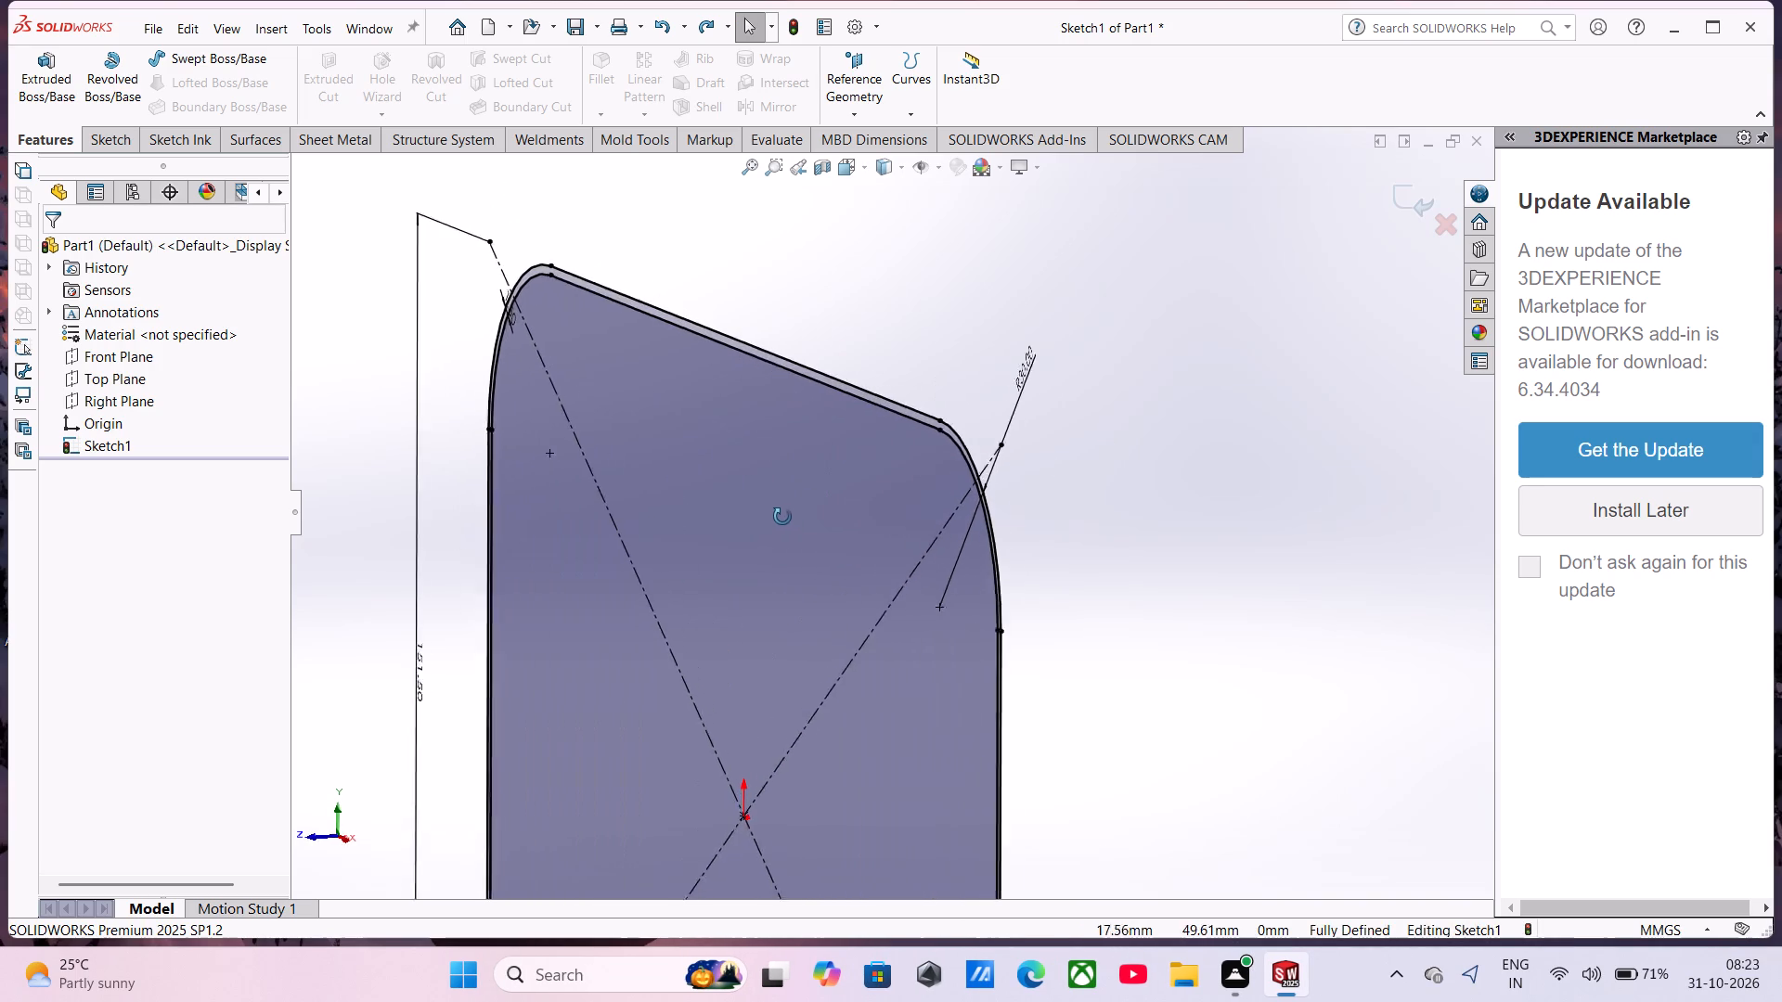
middle_drag(782, 517, 779, 505)
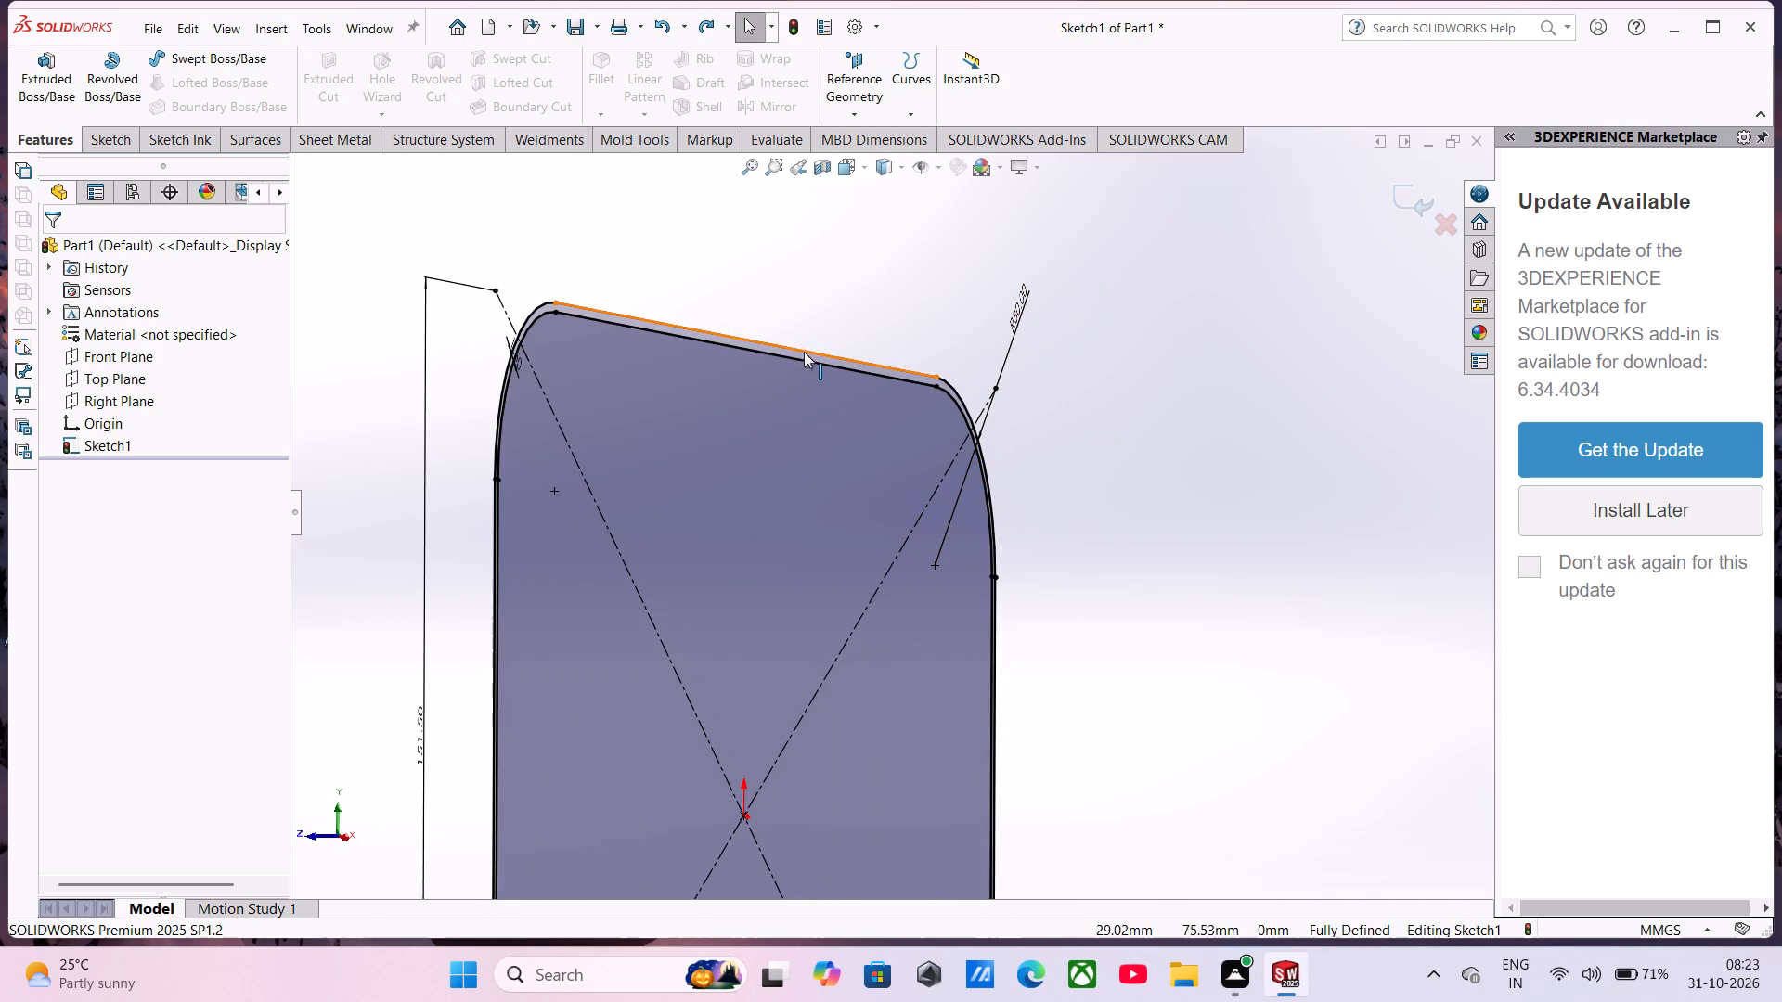
Start a sheet metal base flange from the double-outline profile sketch and check its preview at an angle.
click(368, 140)
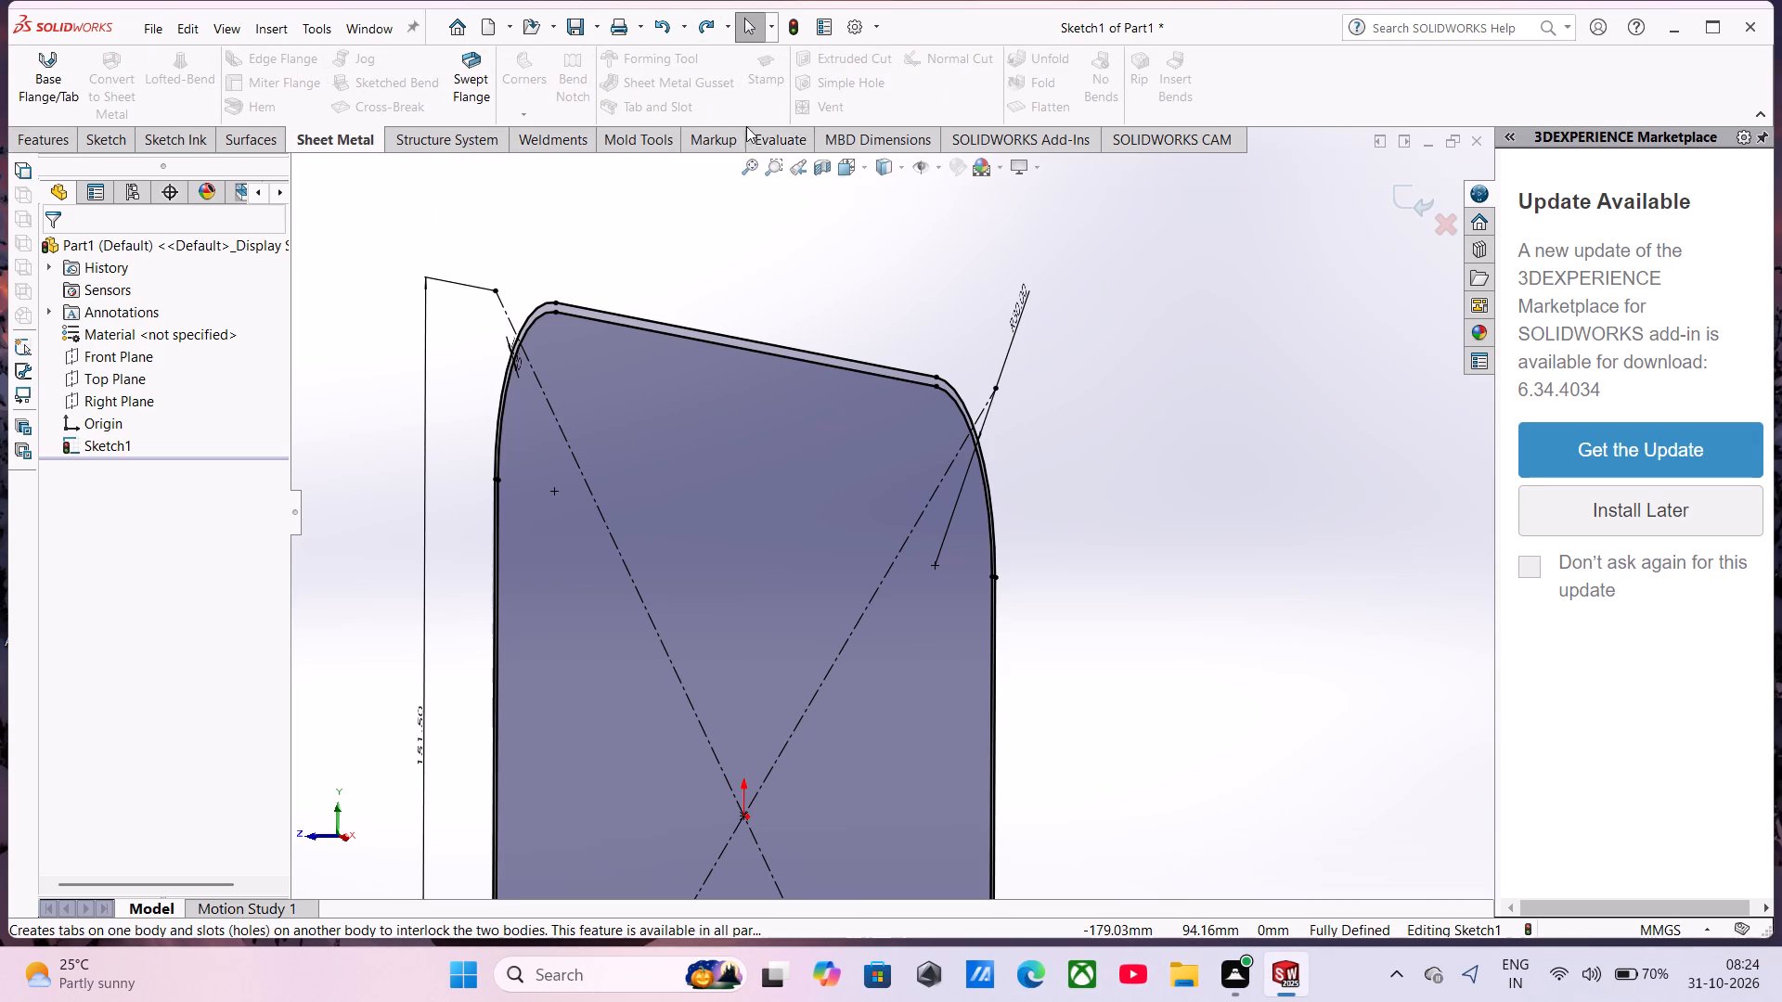
scroll(1000, 469, up, 3)
scroll(892, 496, down, 3)
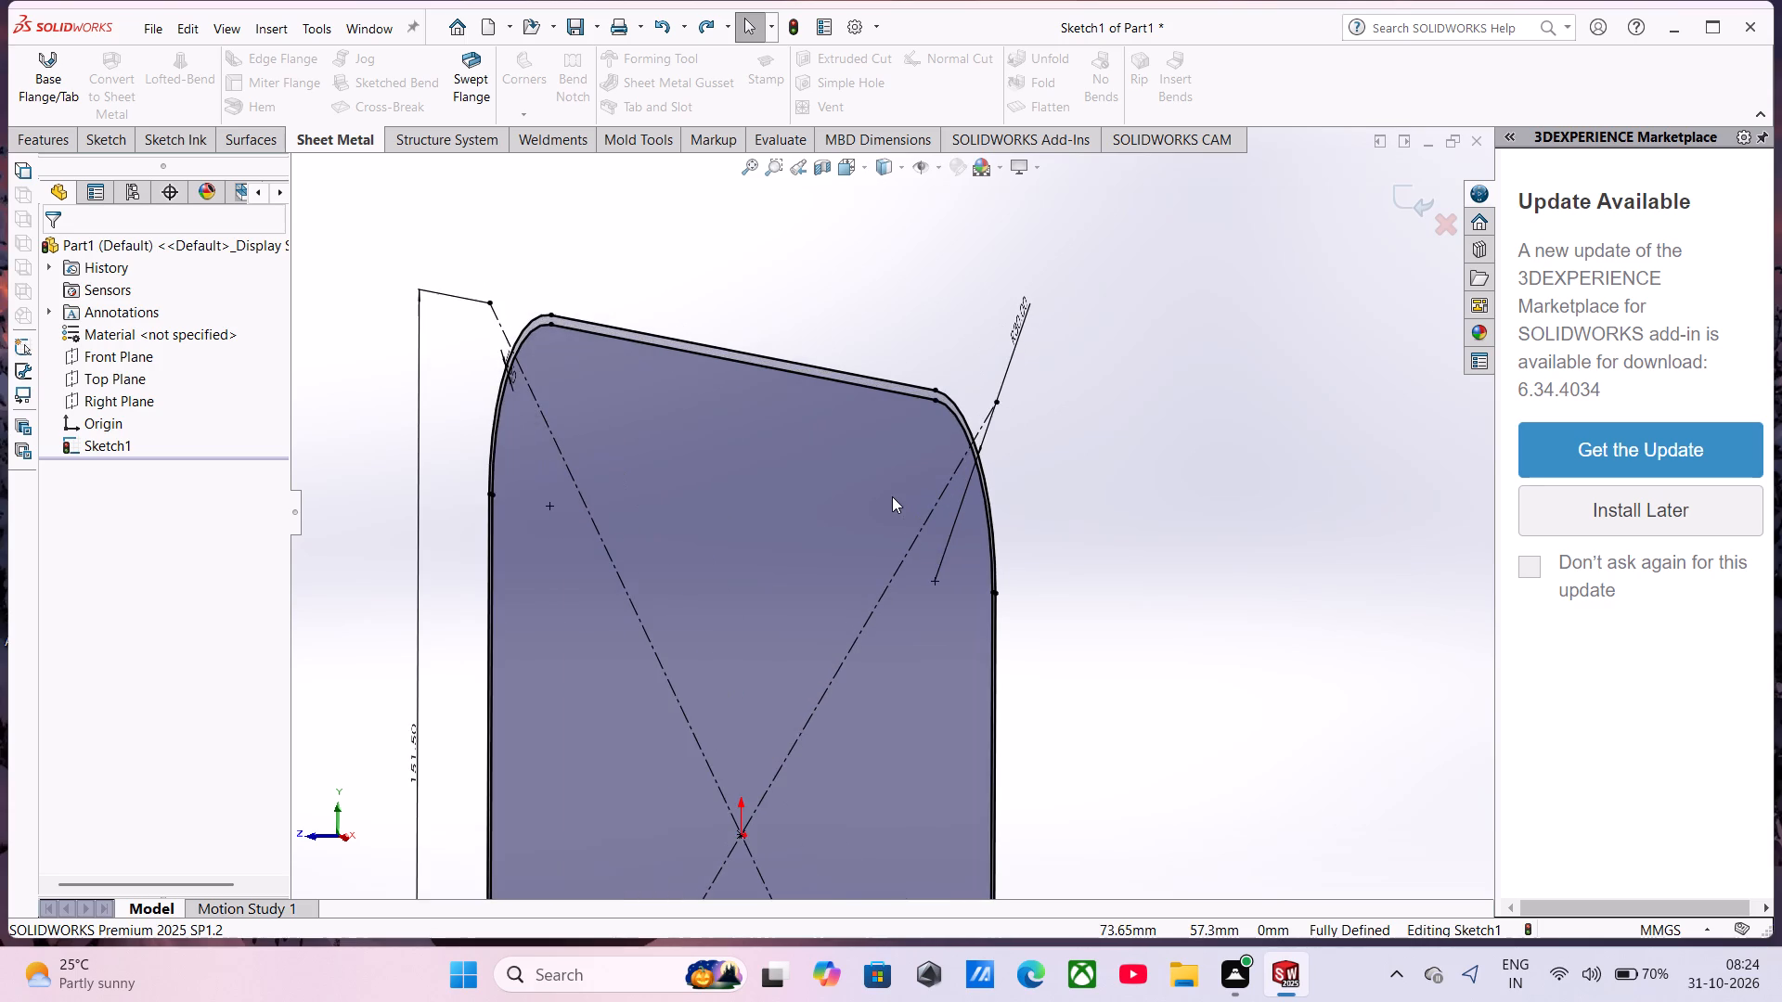
middle_drag(887, 496, 956, 489)
scroll(959, 494, up, 4)
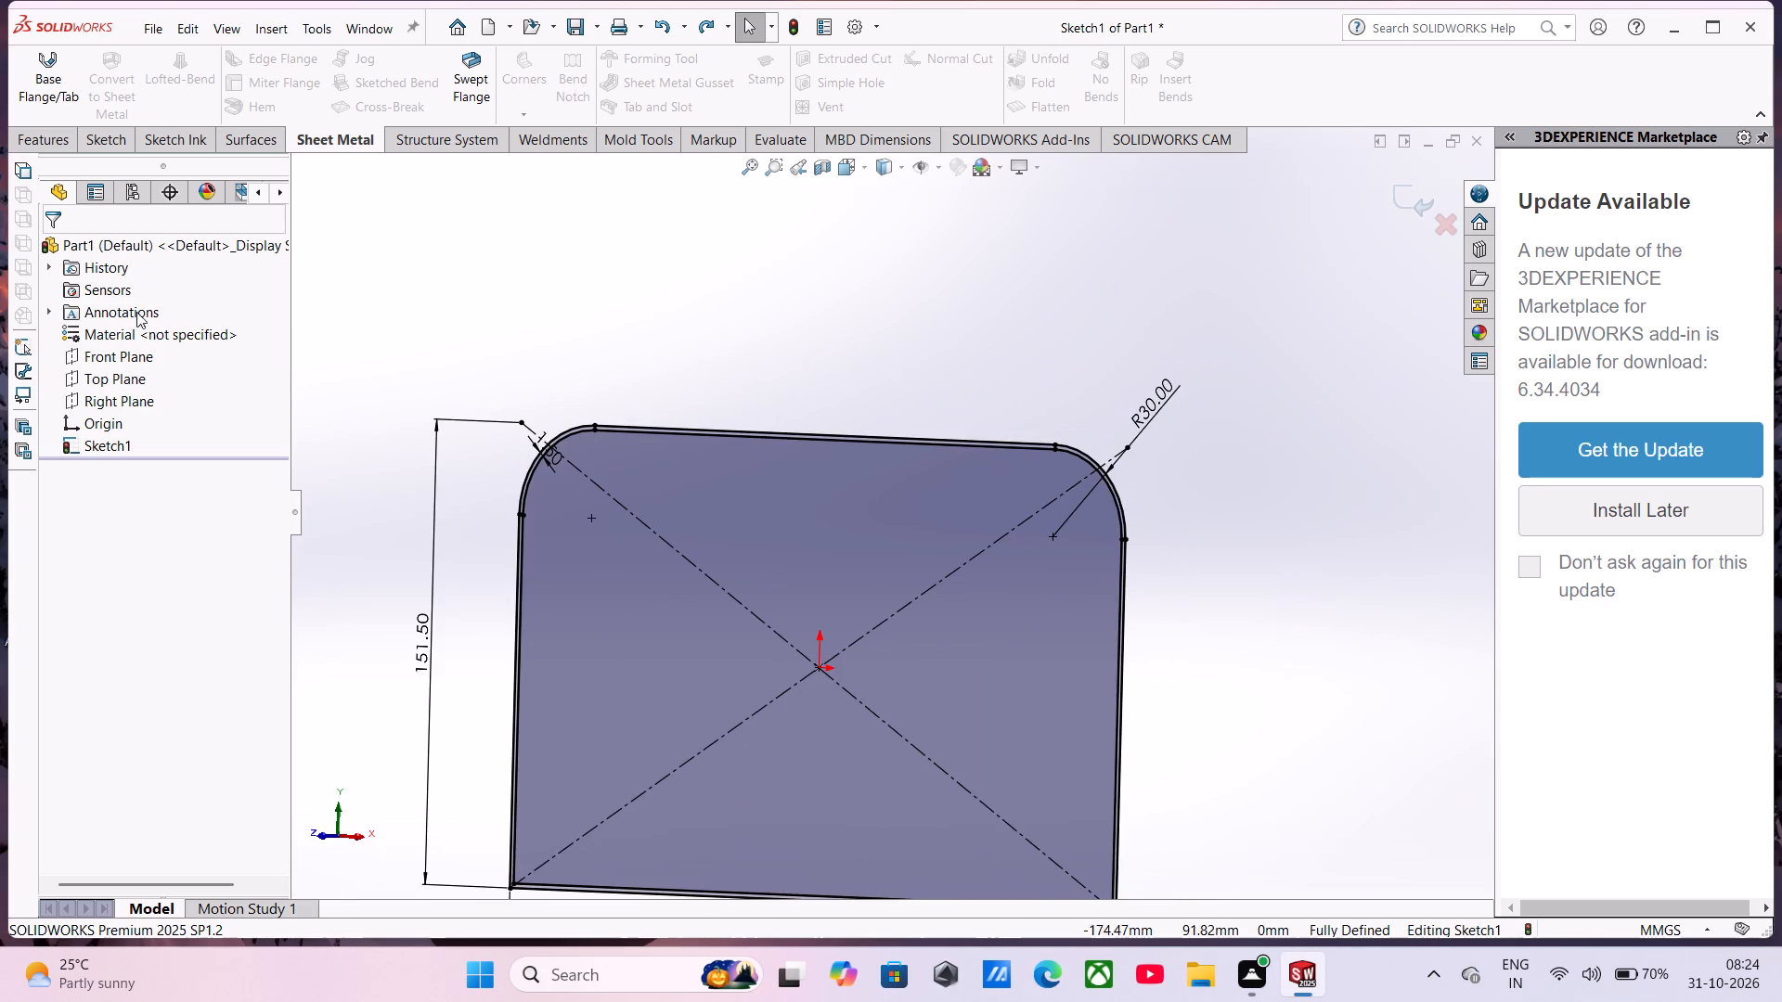
click(43, 80)
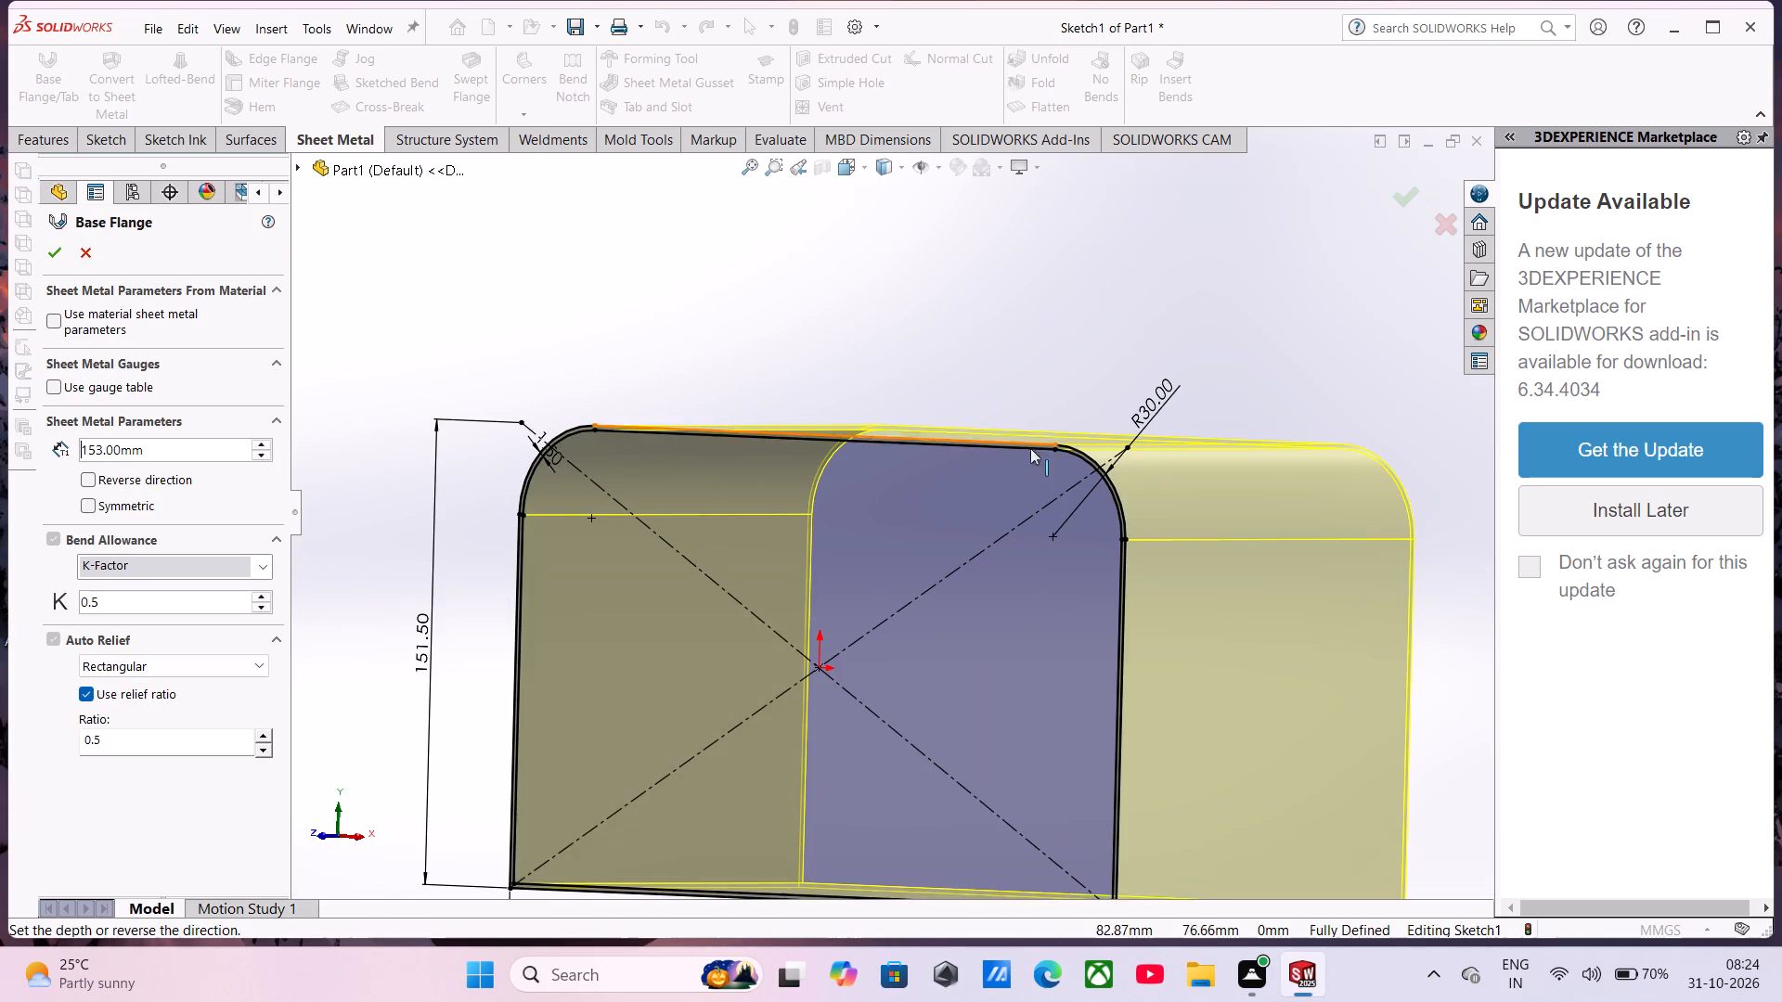
scroll(1079, 495, down, 1)
middle_drag(1079, 495, 1067, 567)
scroll(1067, 567, up, 5)
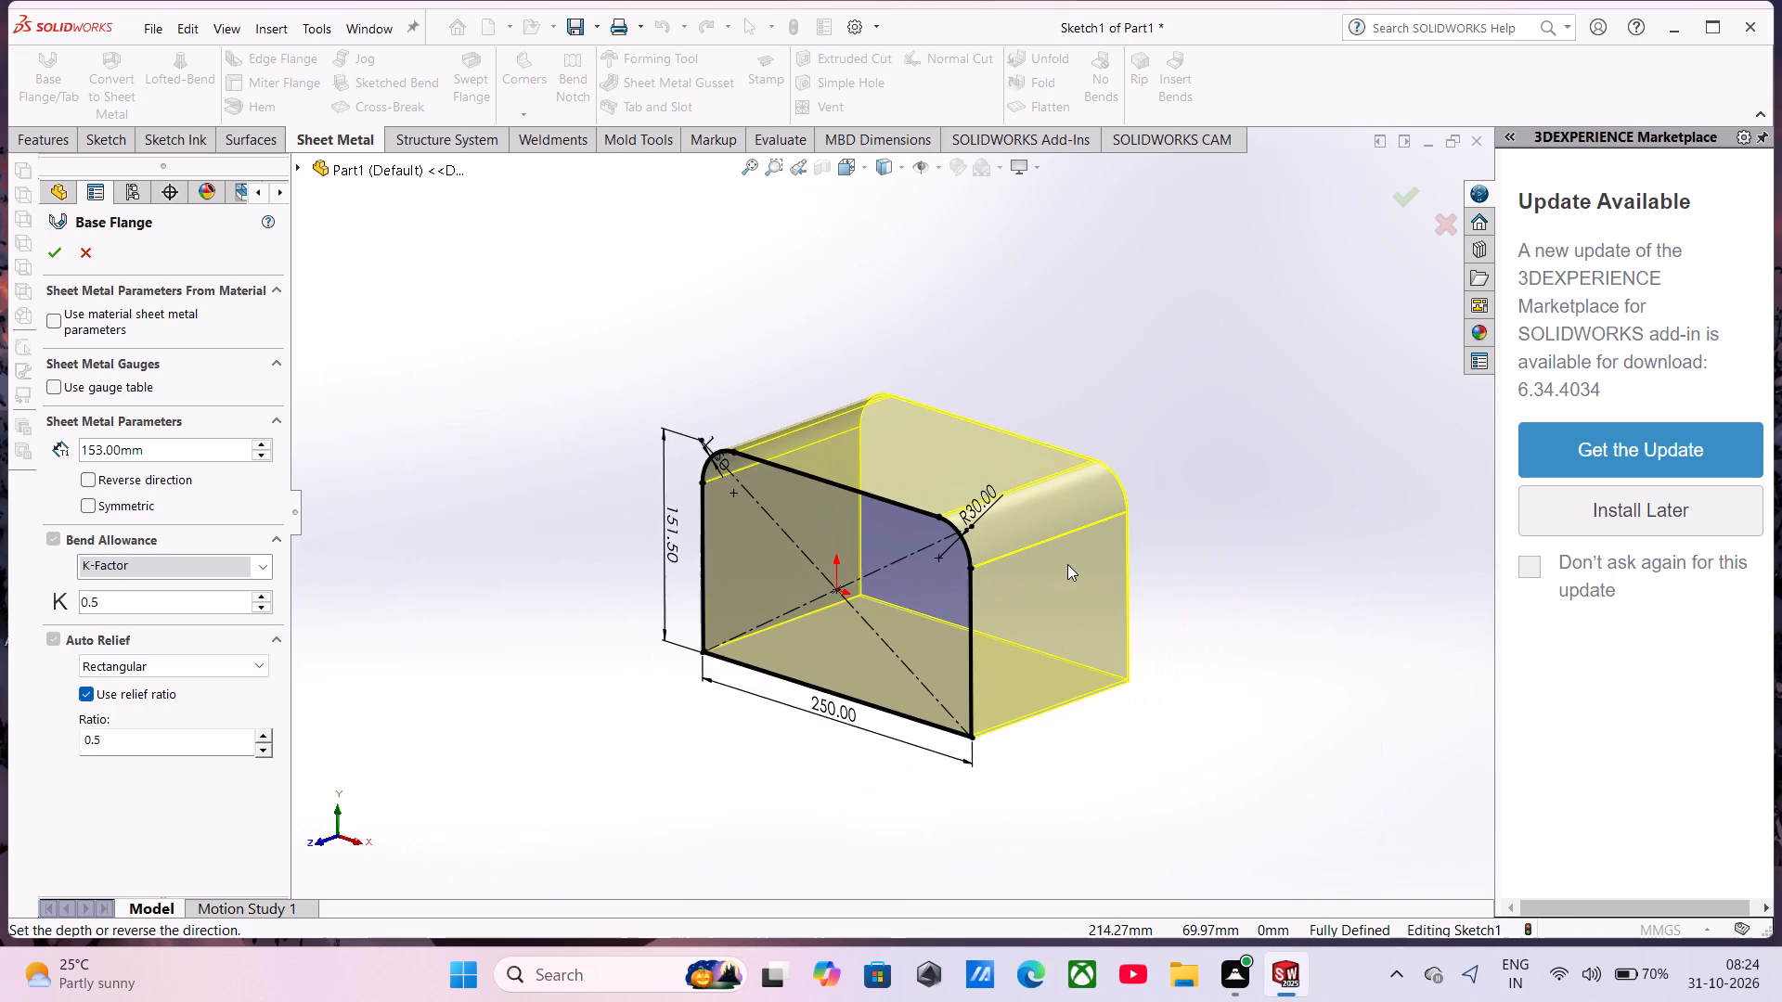
middle_drag(1058, 568, 1025, 590)
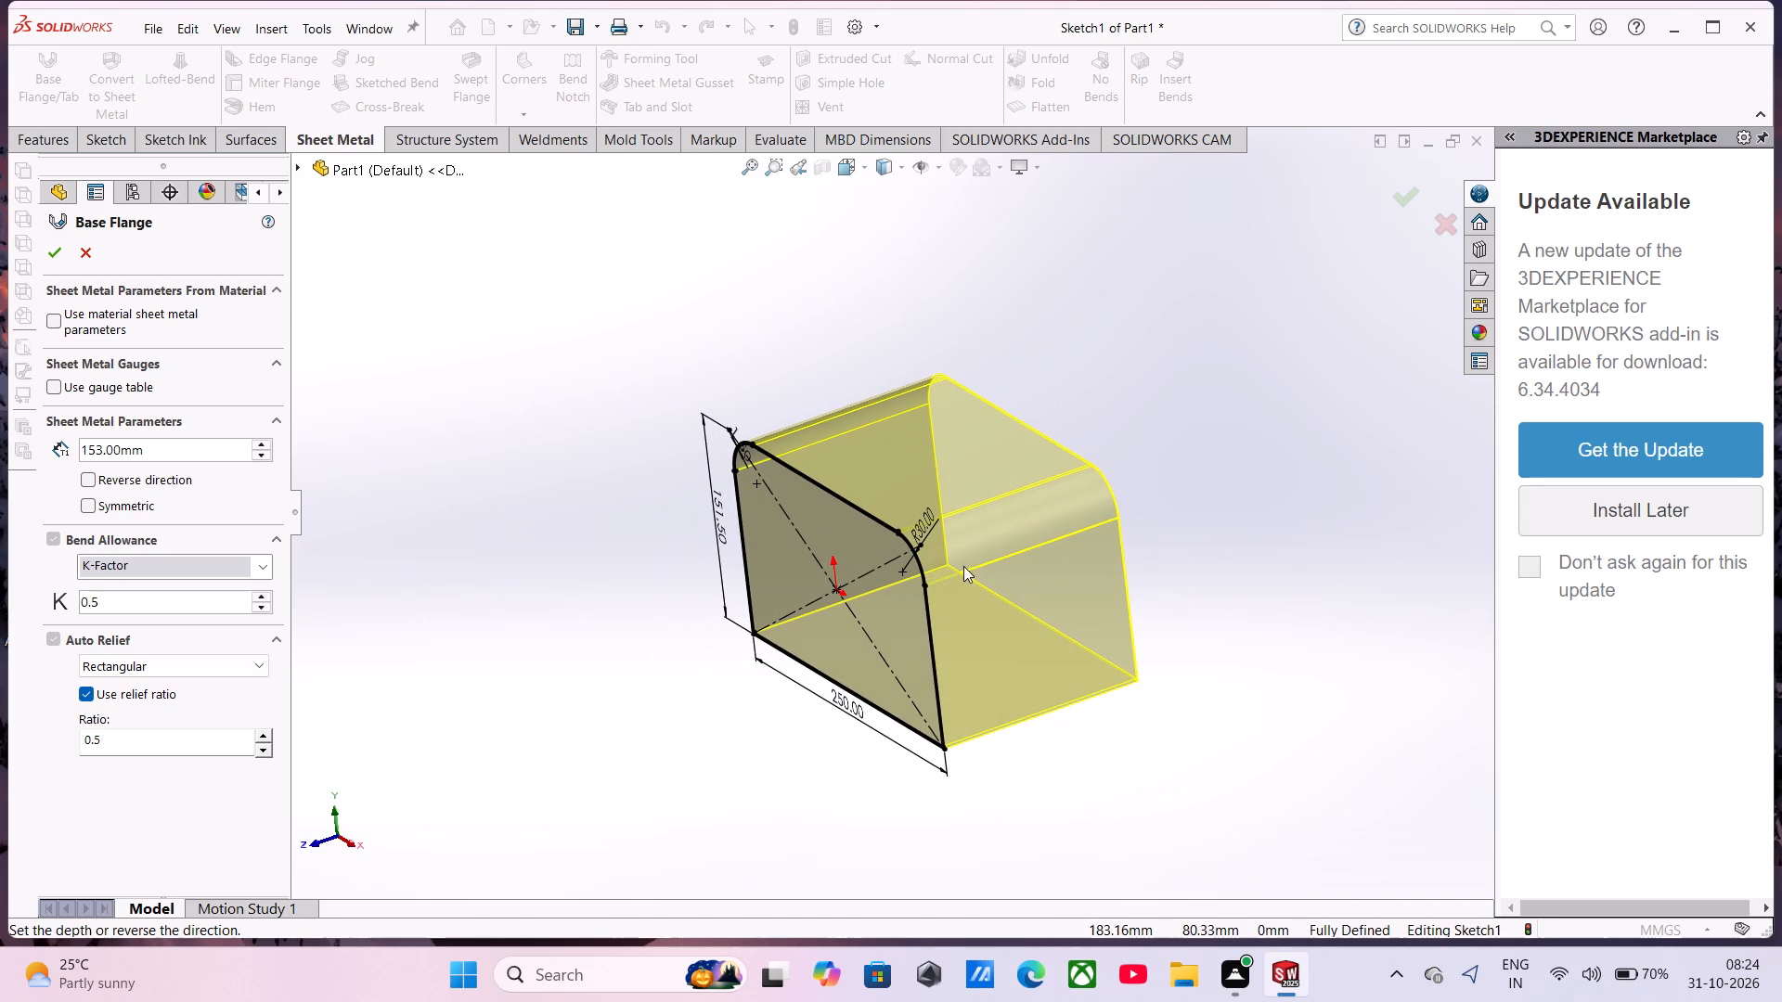
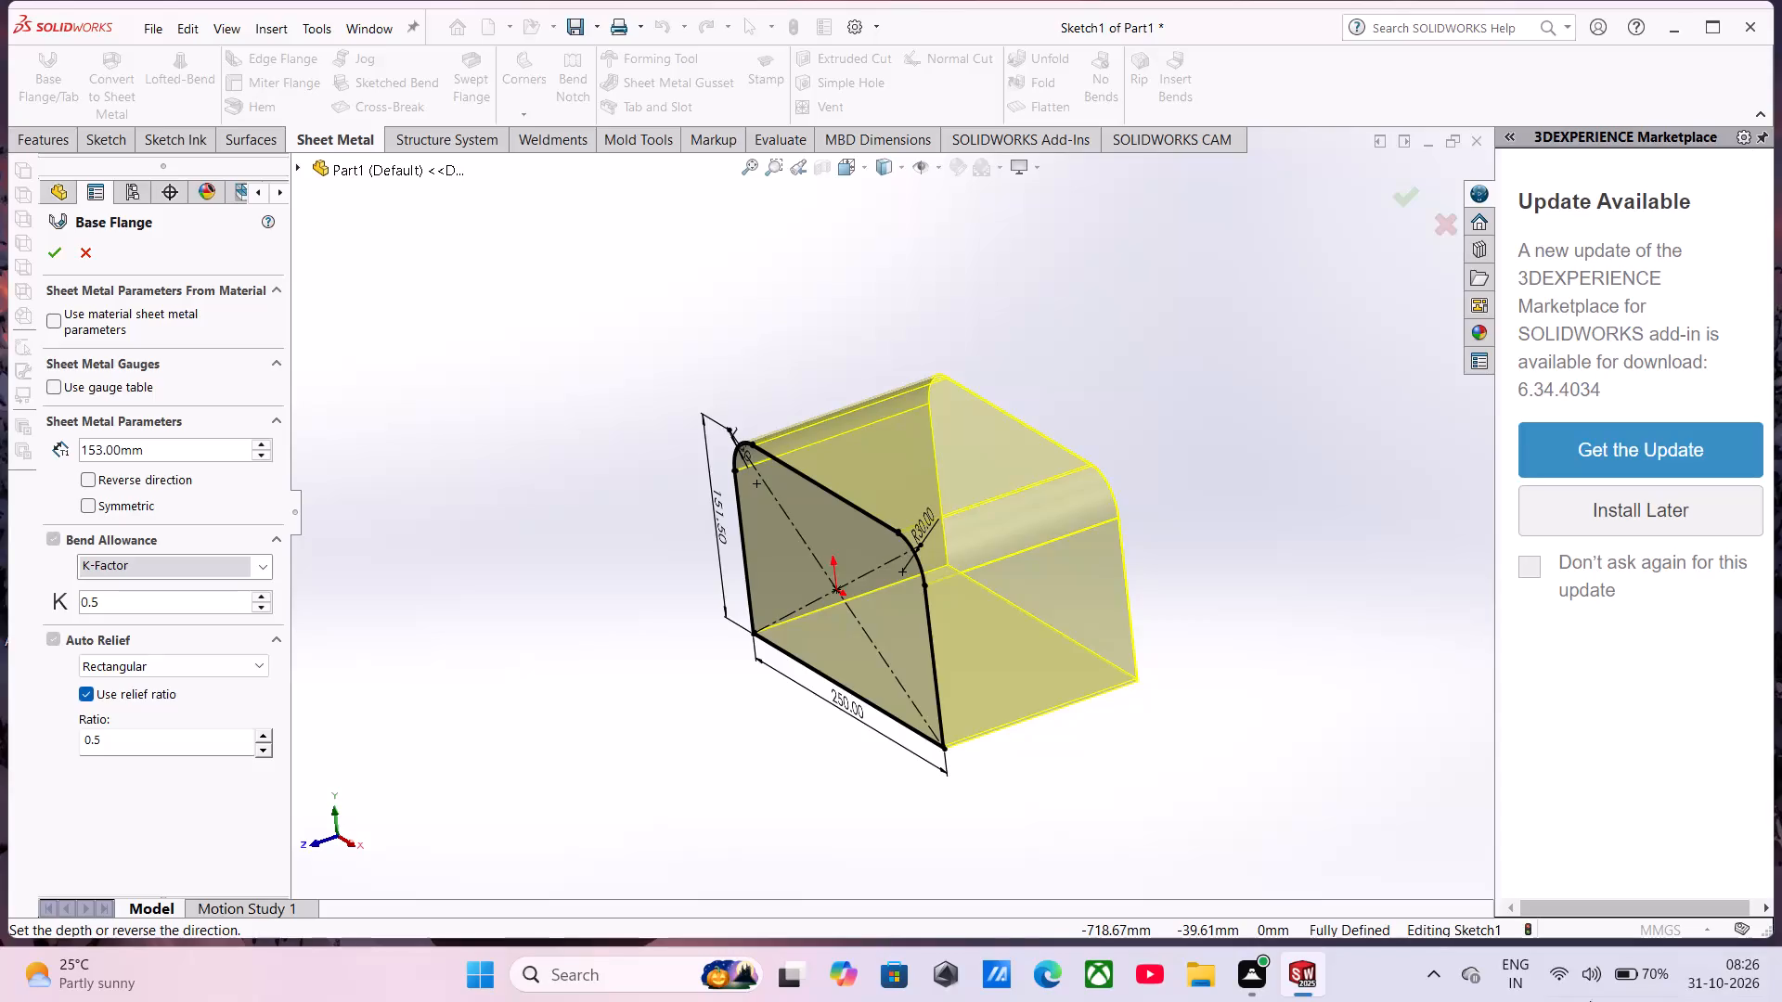
Cancel the base flange and exit the profile sketch.
click(81, 245)
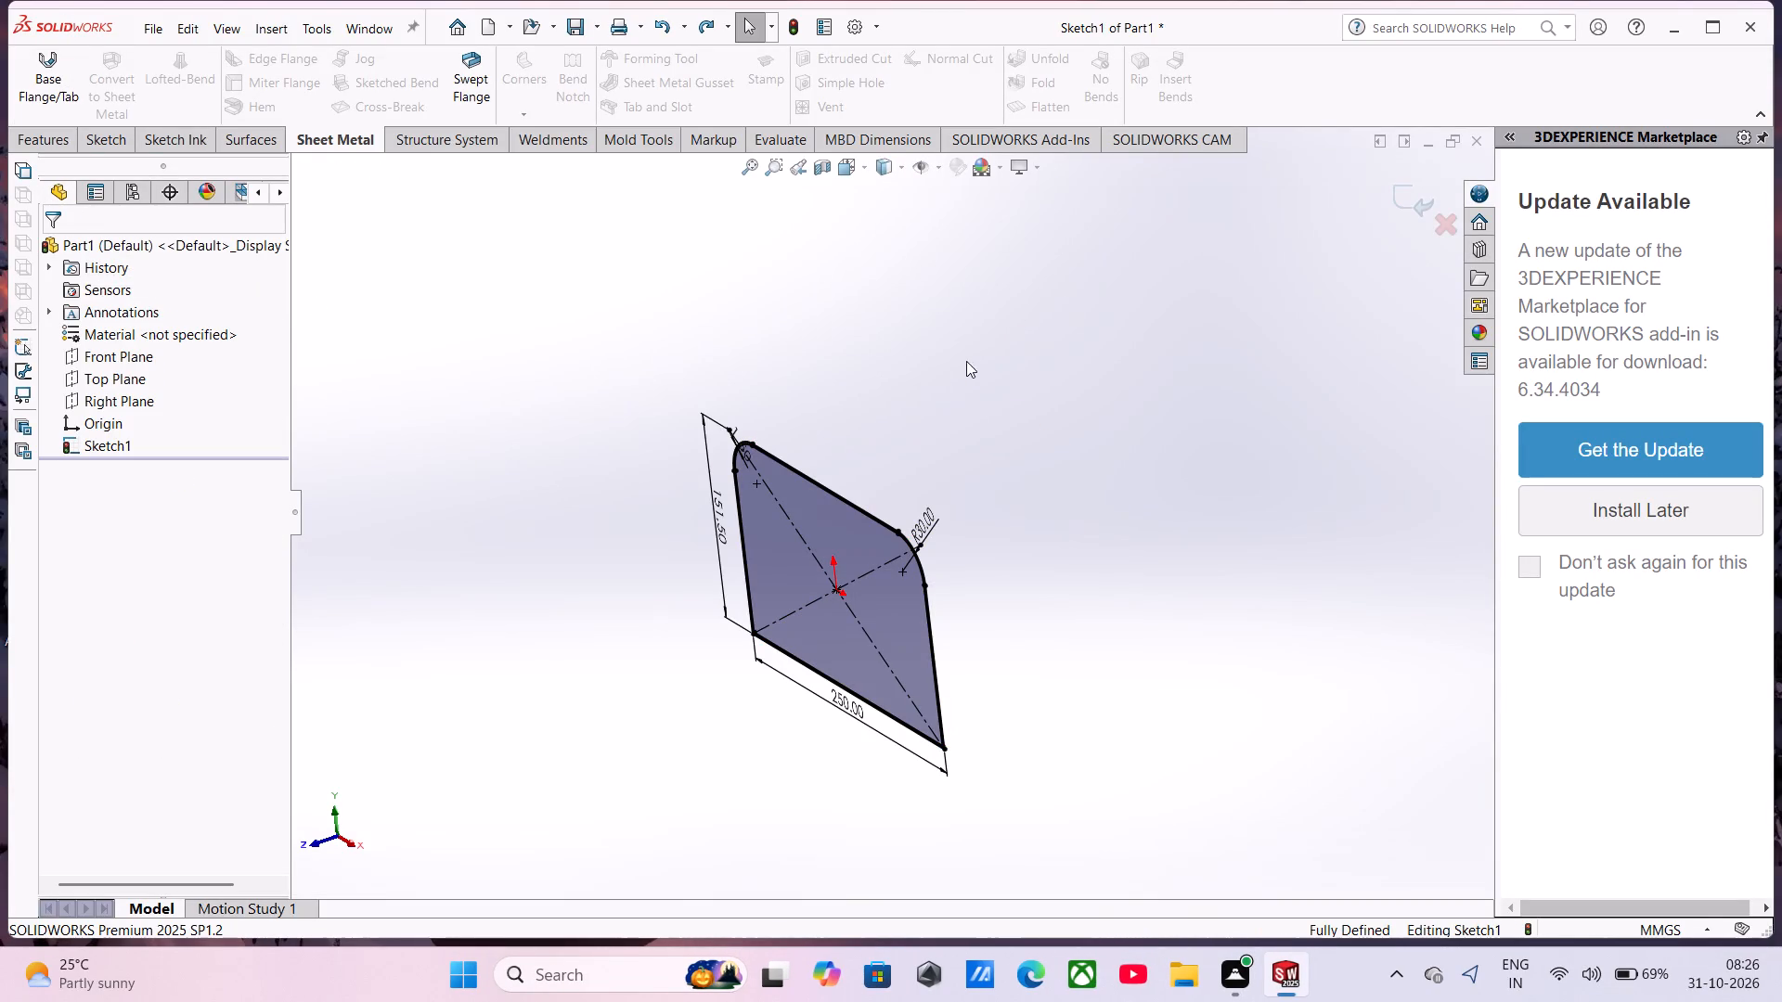
click(1419, 219)
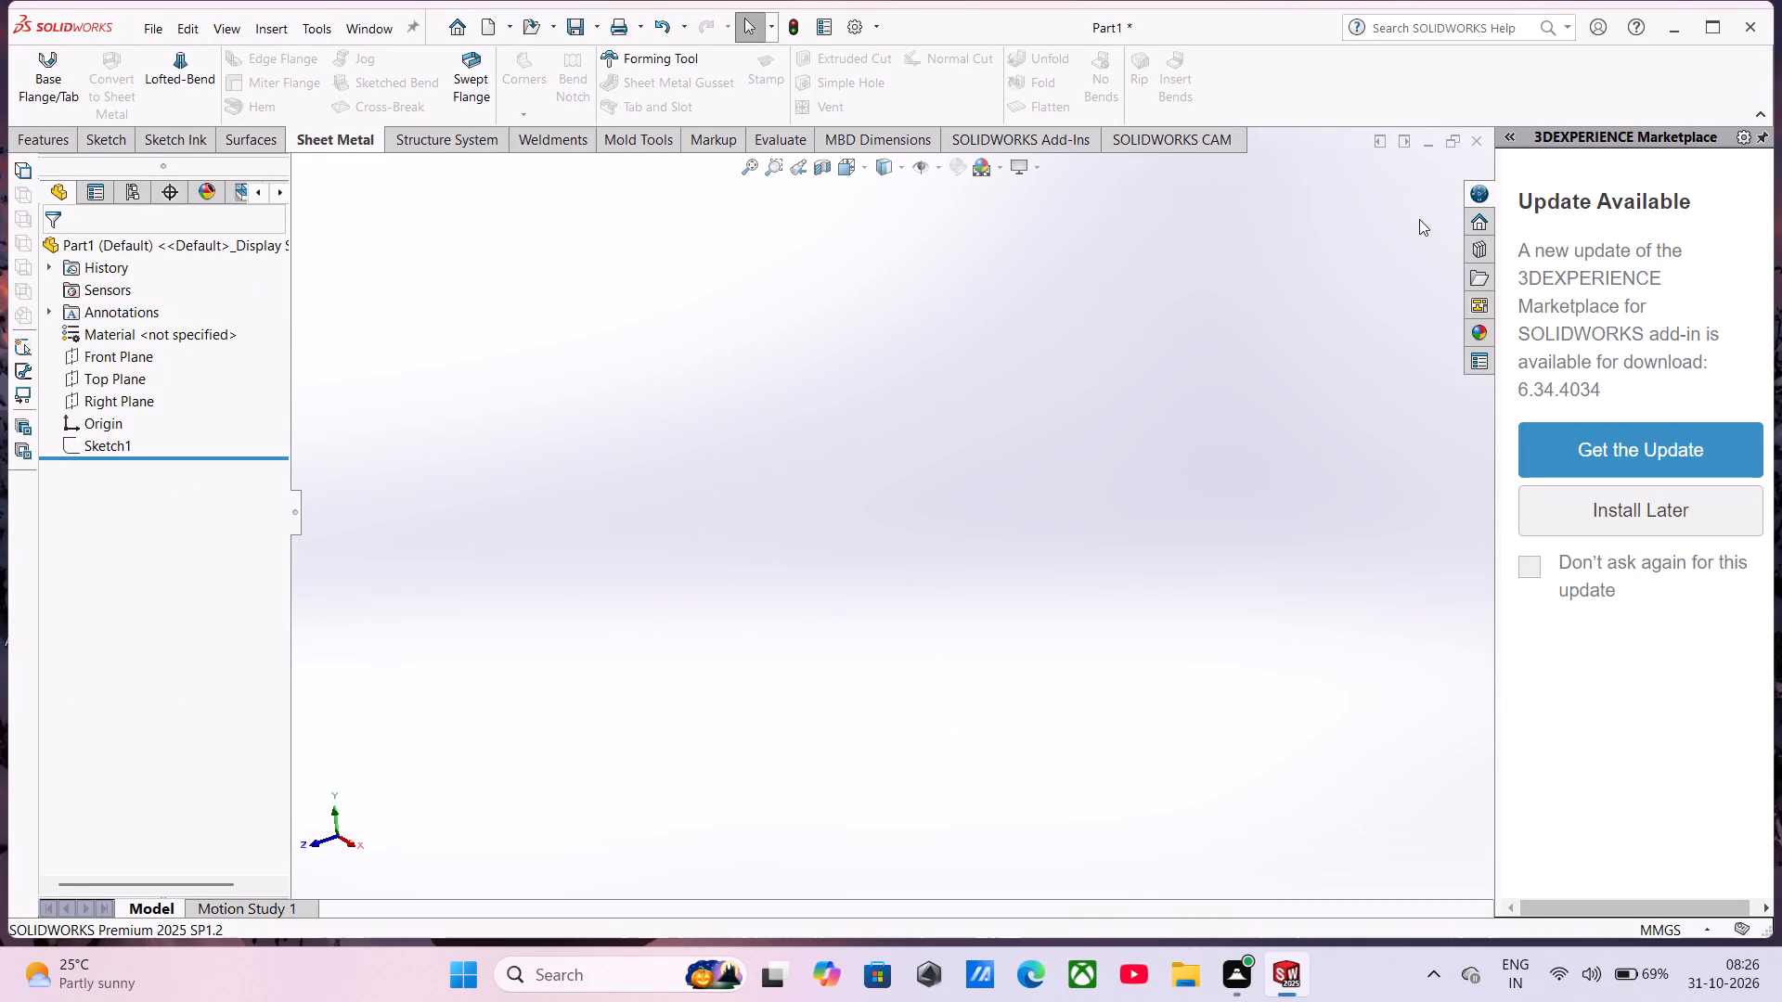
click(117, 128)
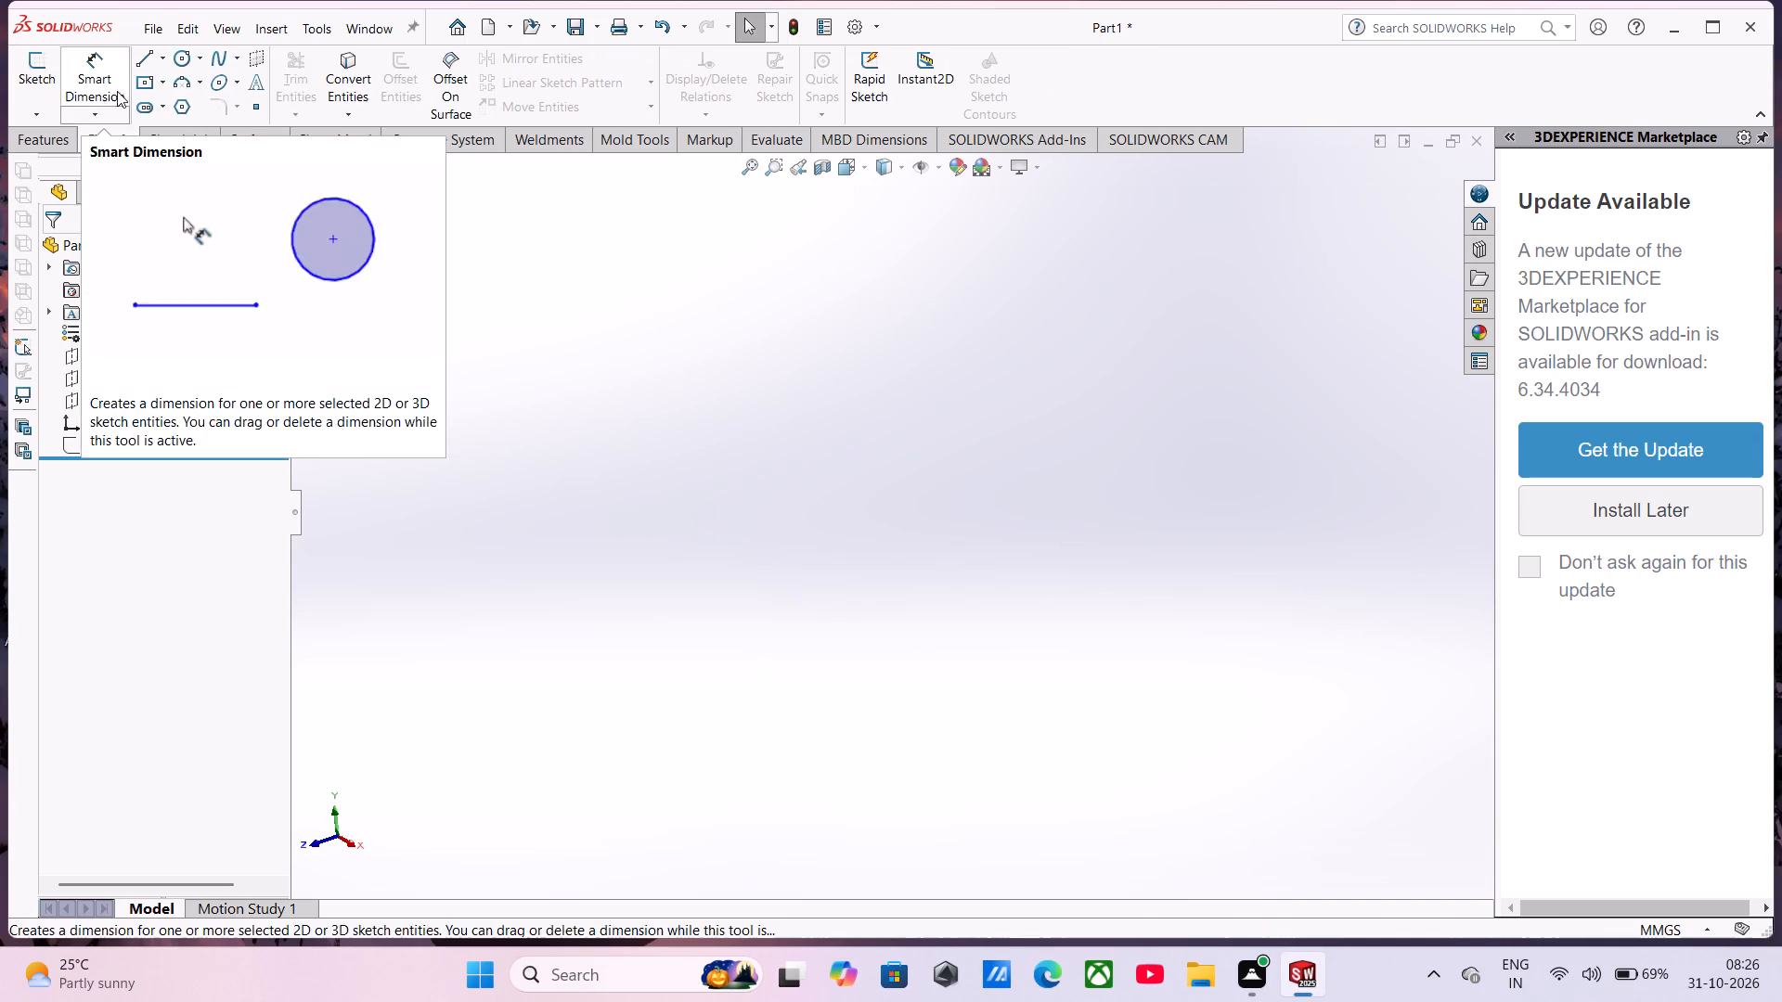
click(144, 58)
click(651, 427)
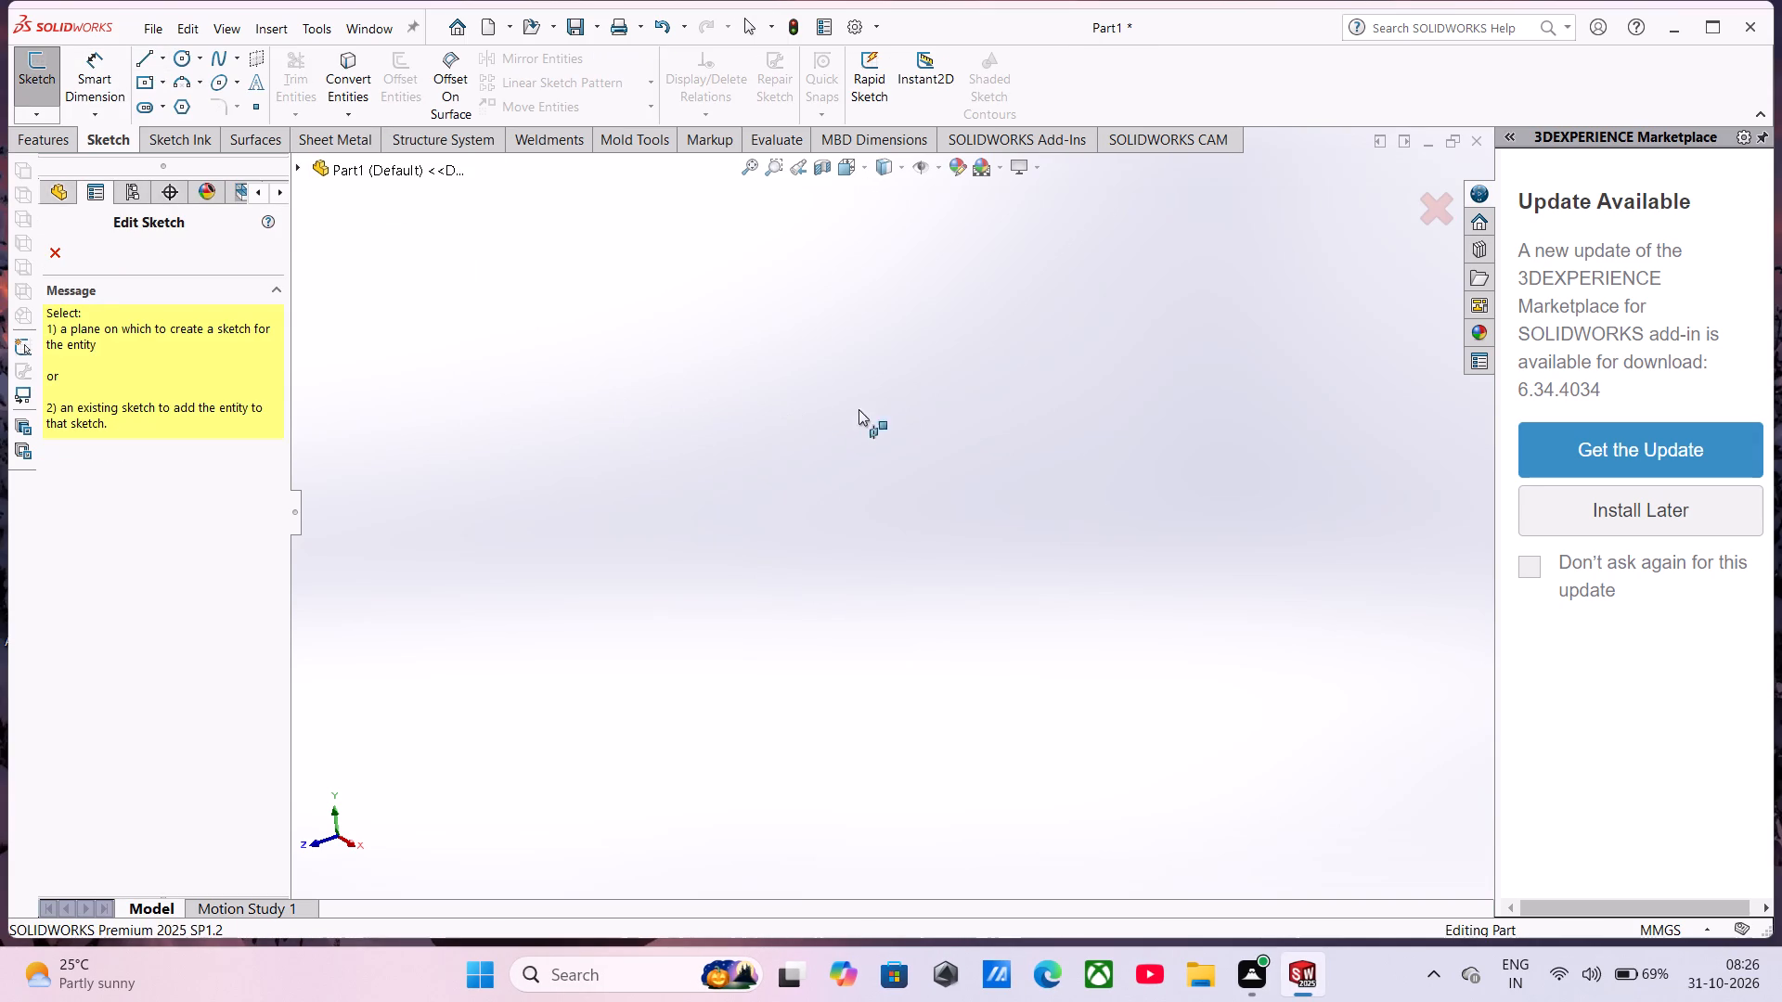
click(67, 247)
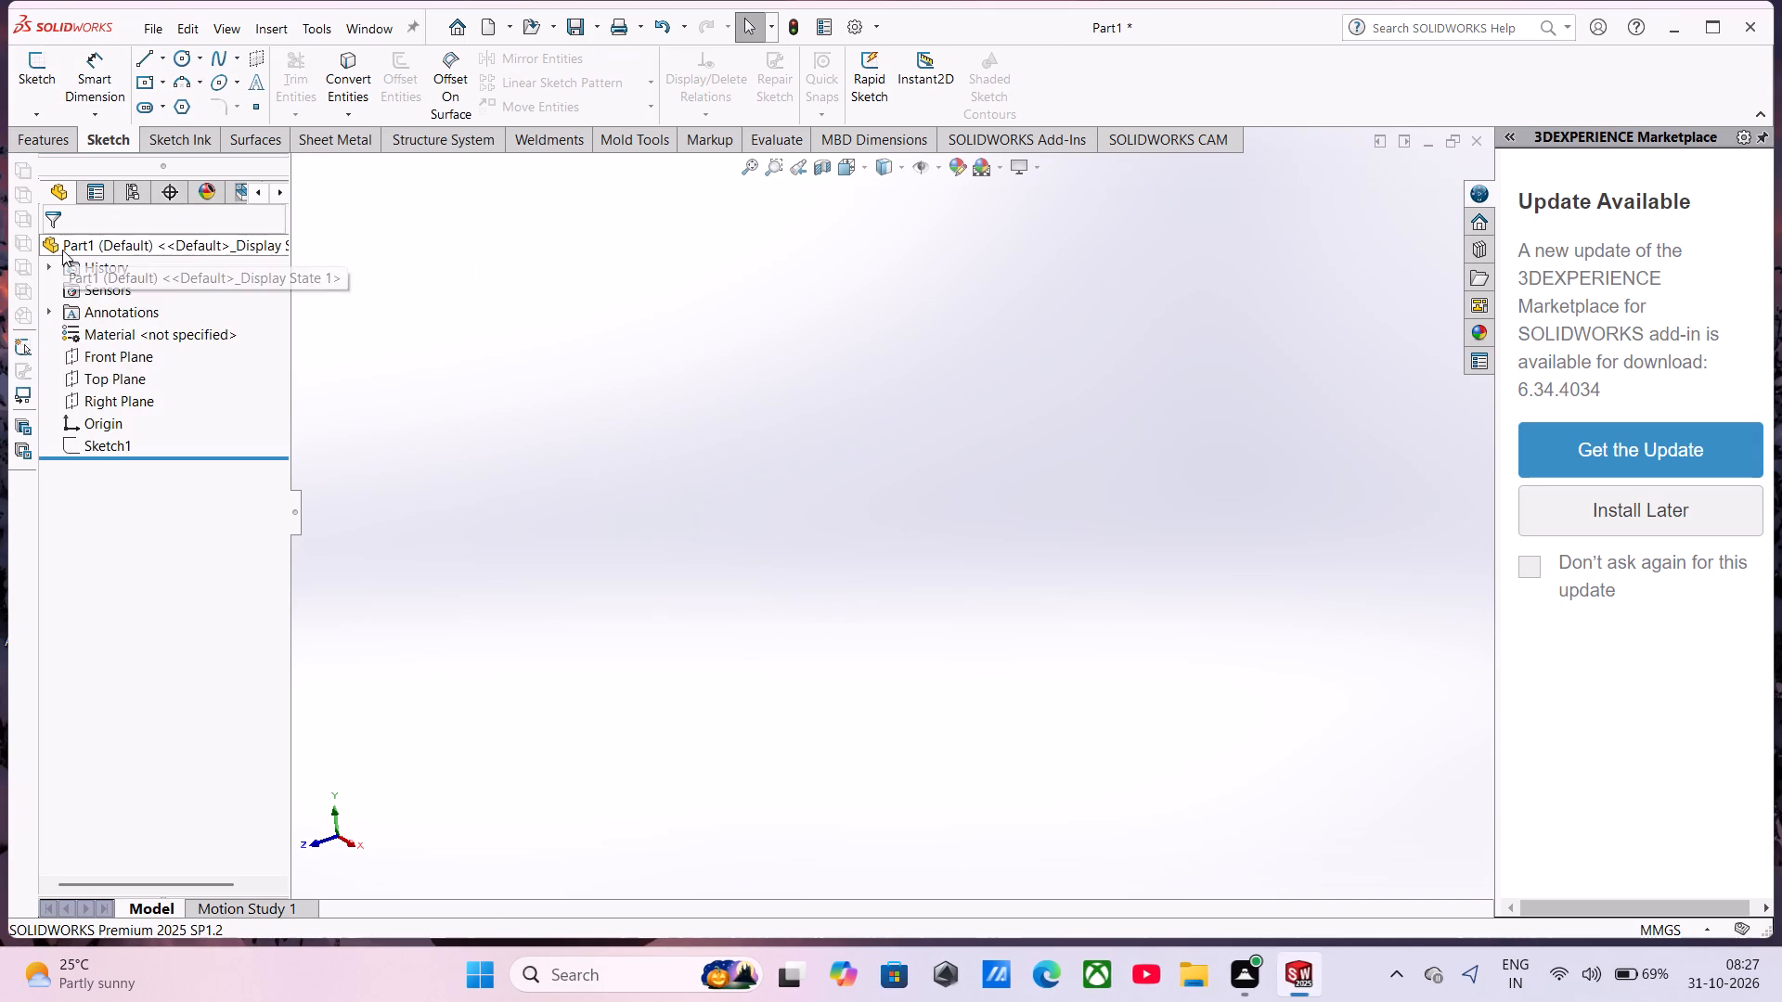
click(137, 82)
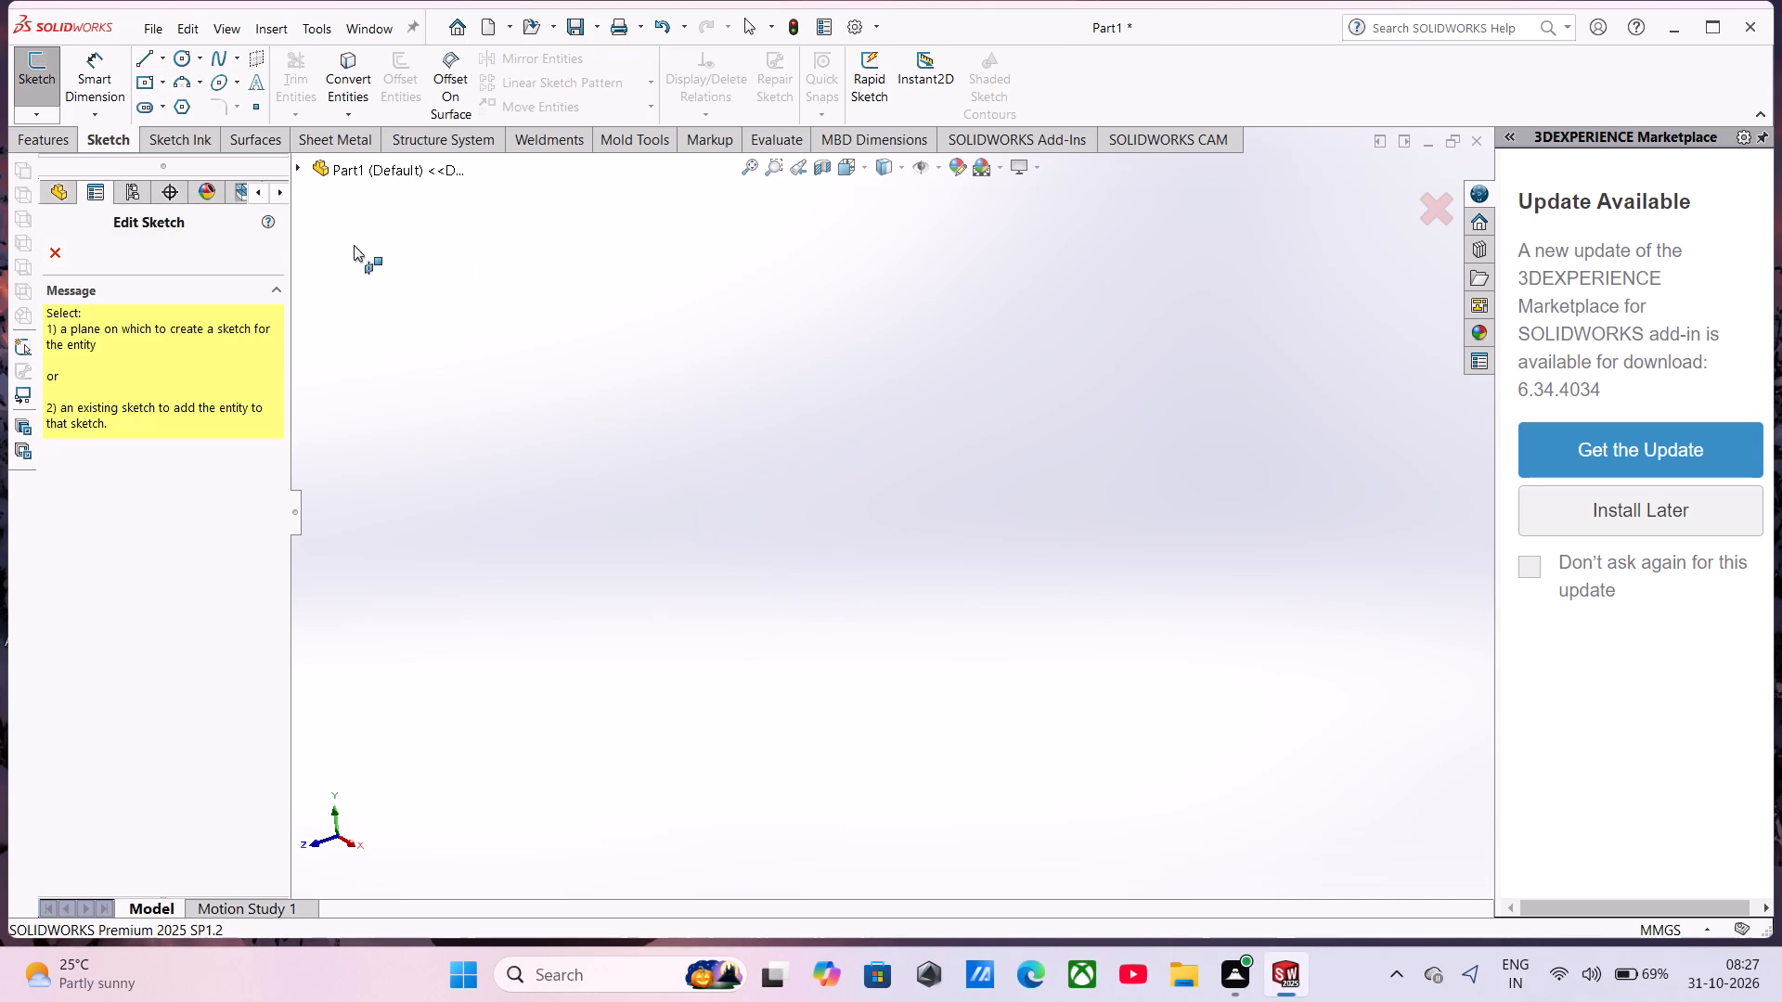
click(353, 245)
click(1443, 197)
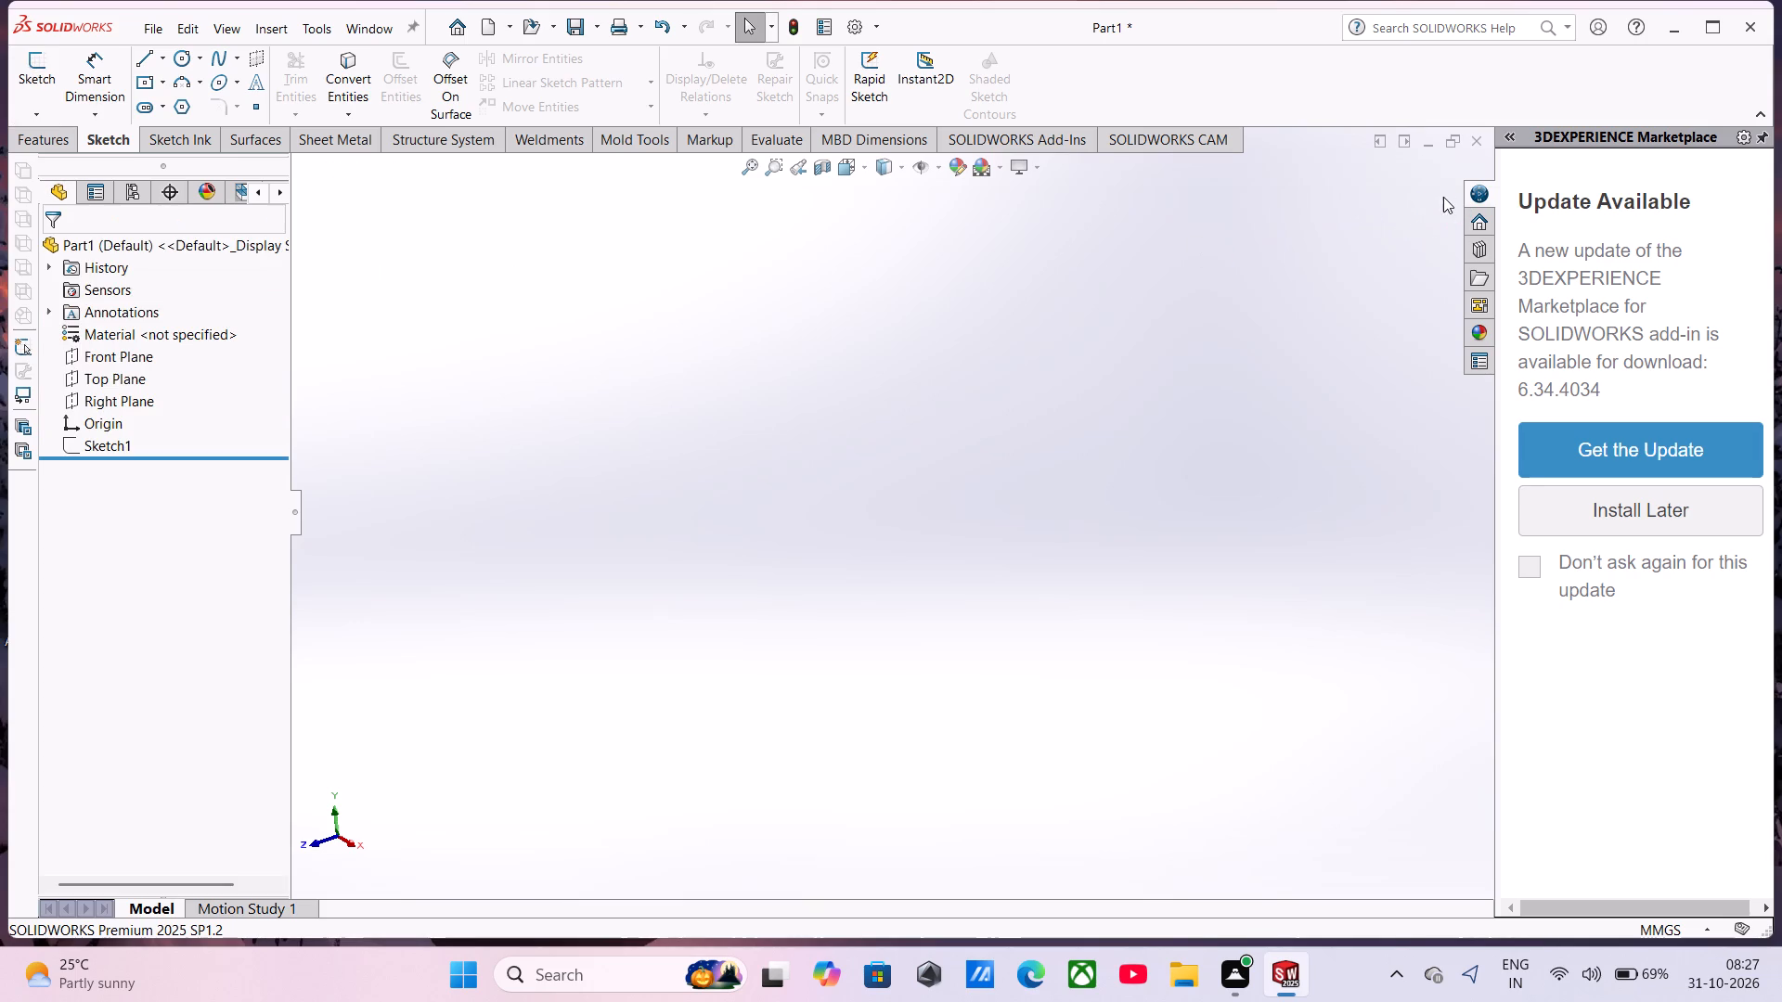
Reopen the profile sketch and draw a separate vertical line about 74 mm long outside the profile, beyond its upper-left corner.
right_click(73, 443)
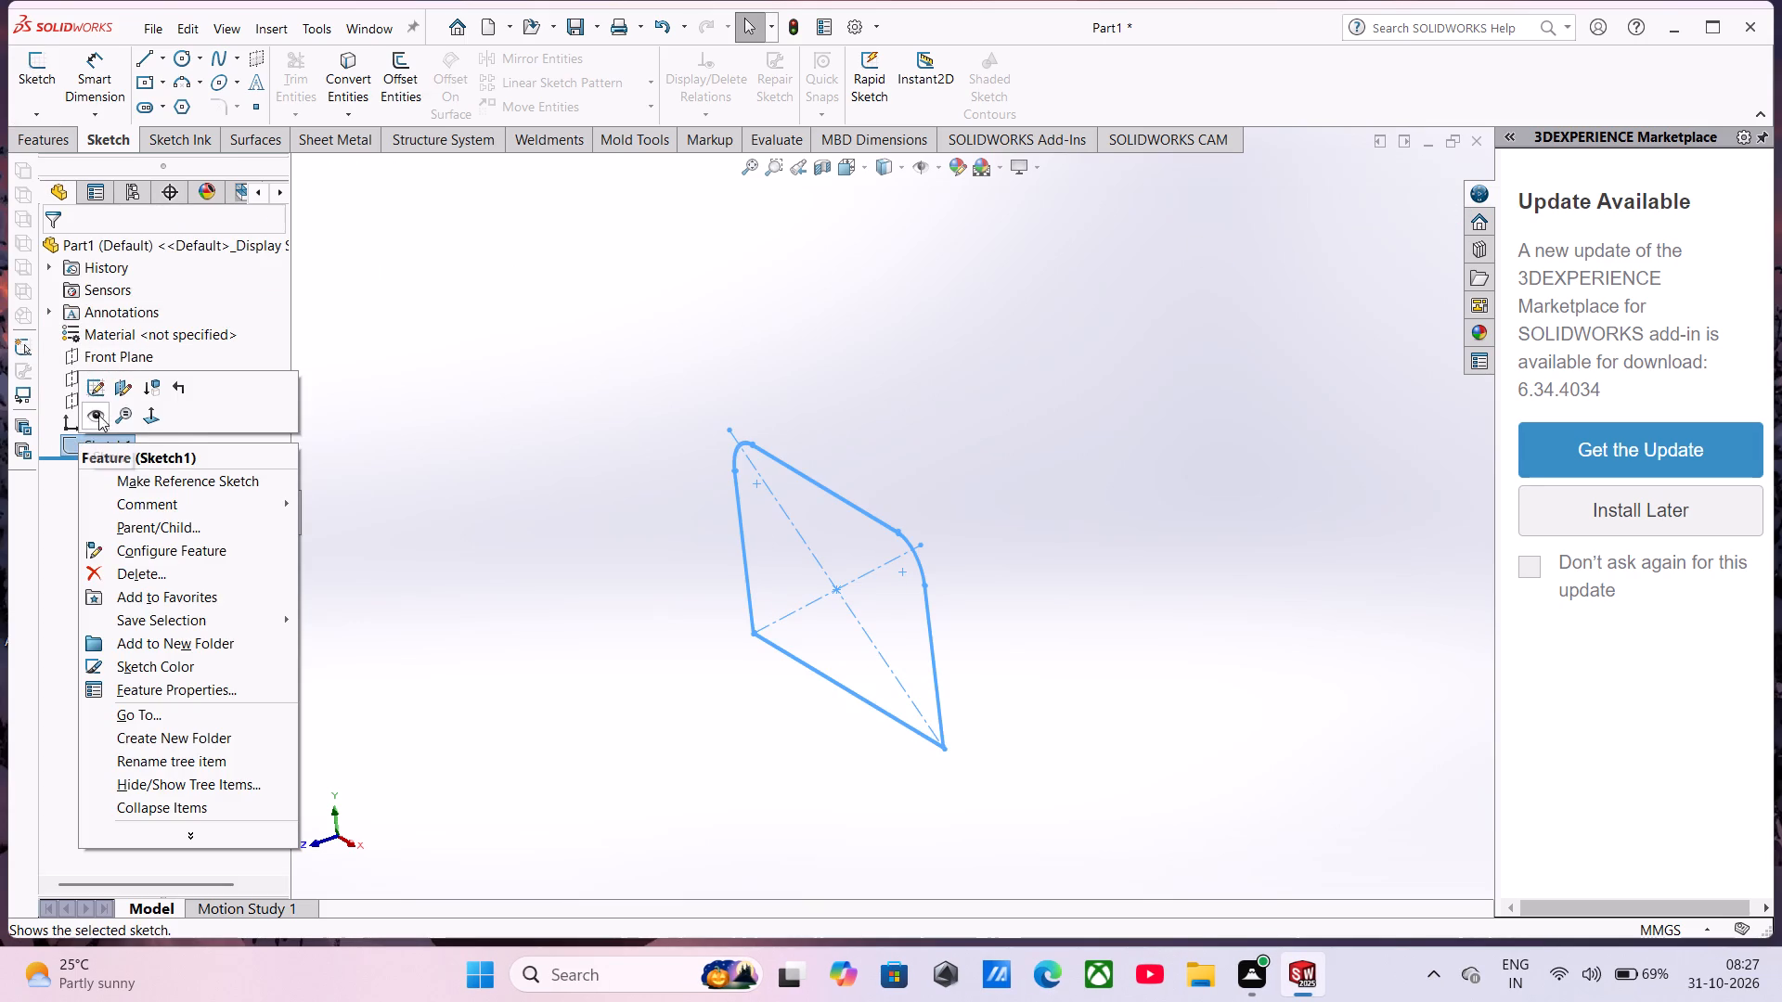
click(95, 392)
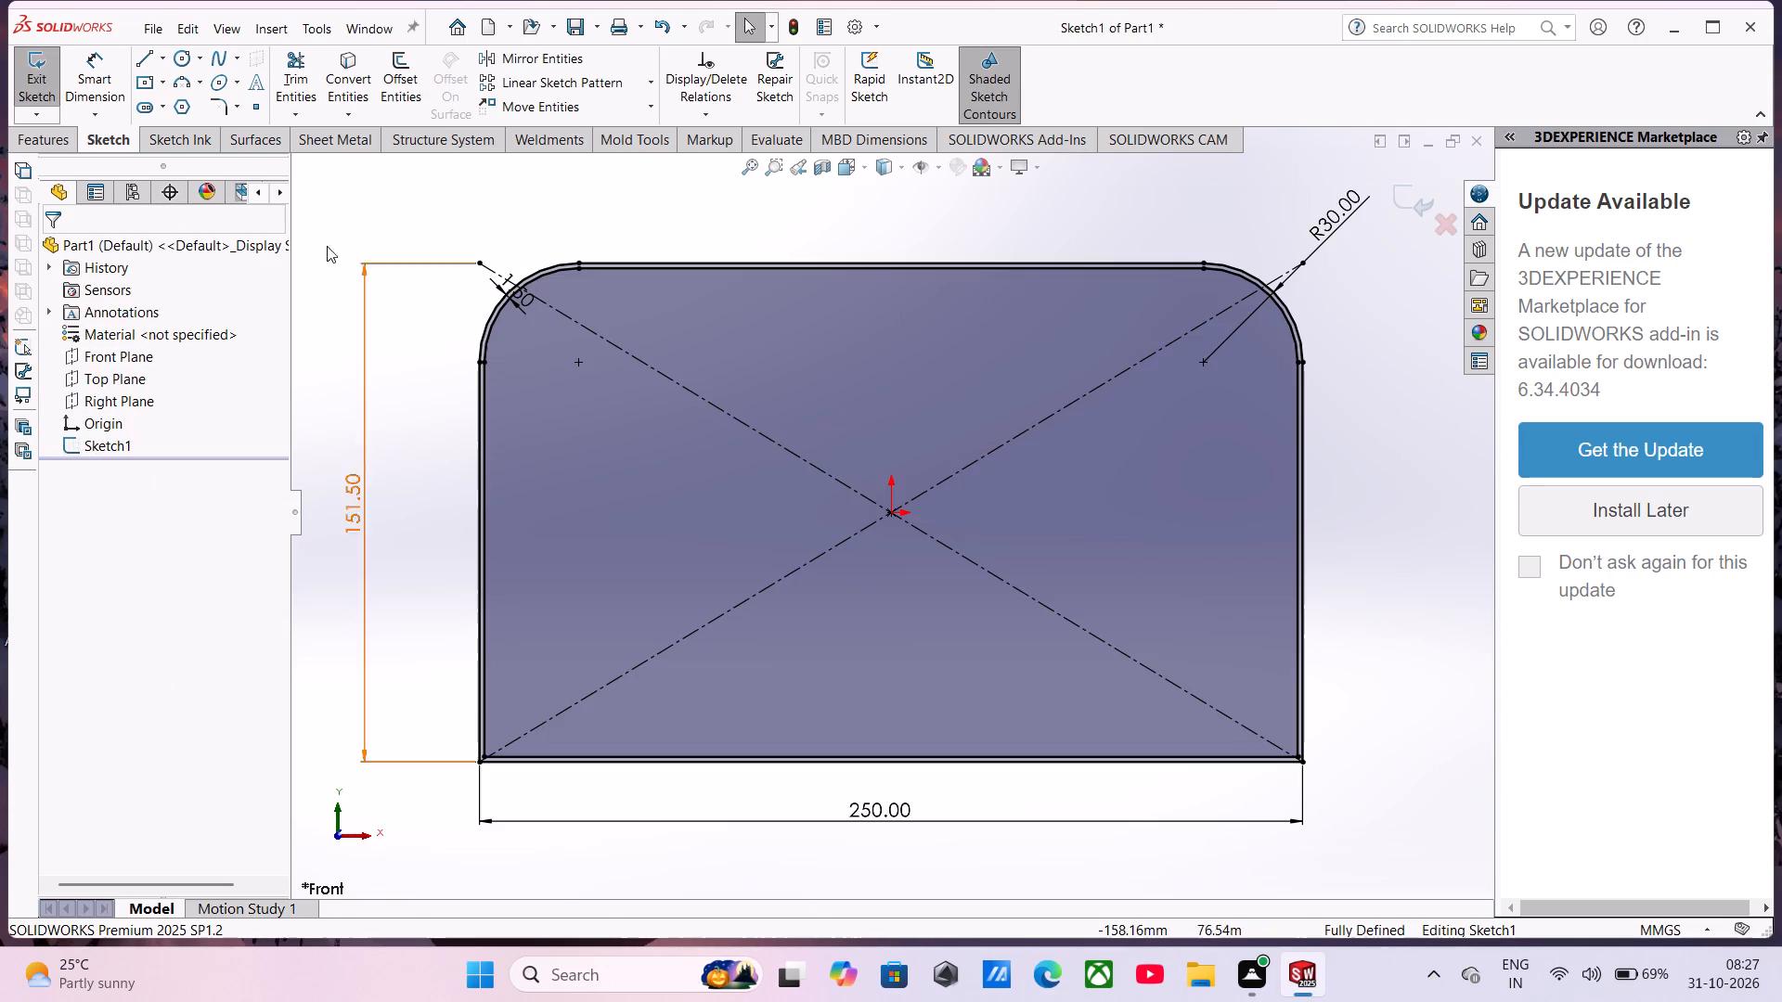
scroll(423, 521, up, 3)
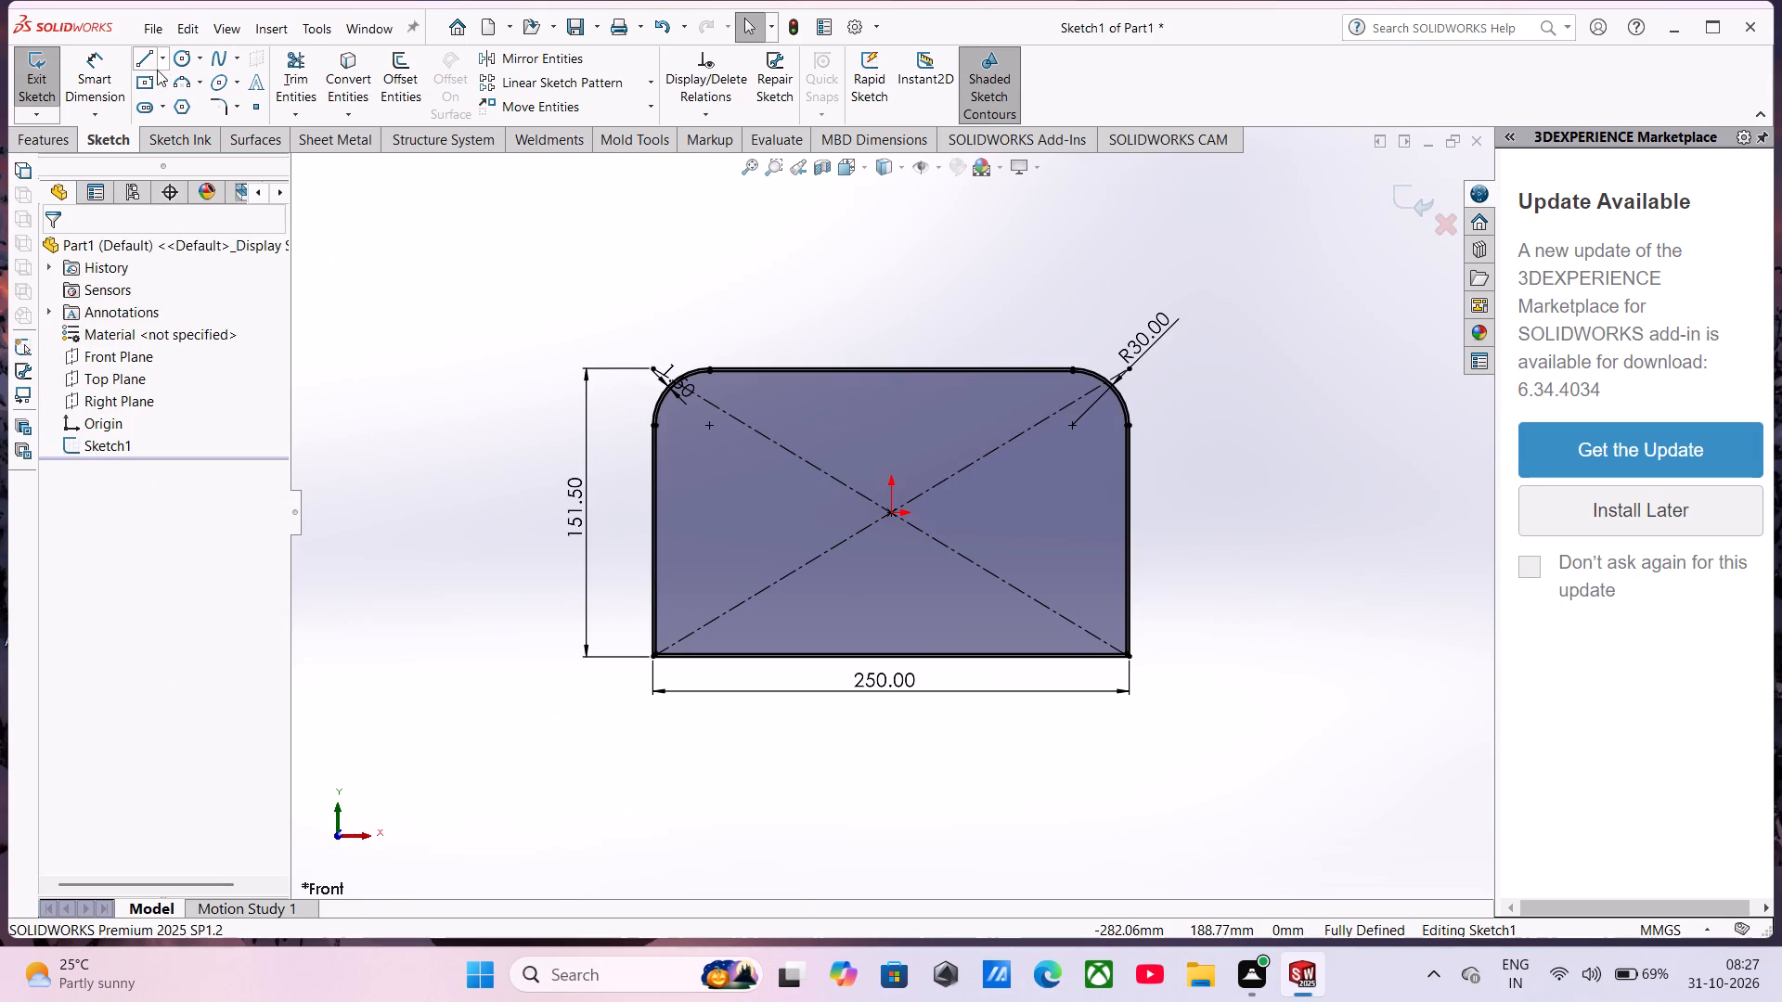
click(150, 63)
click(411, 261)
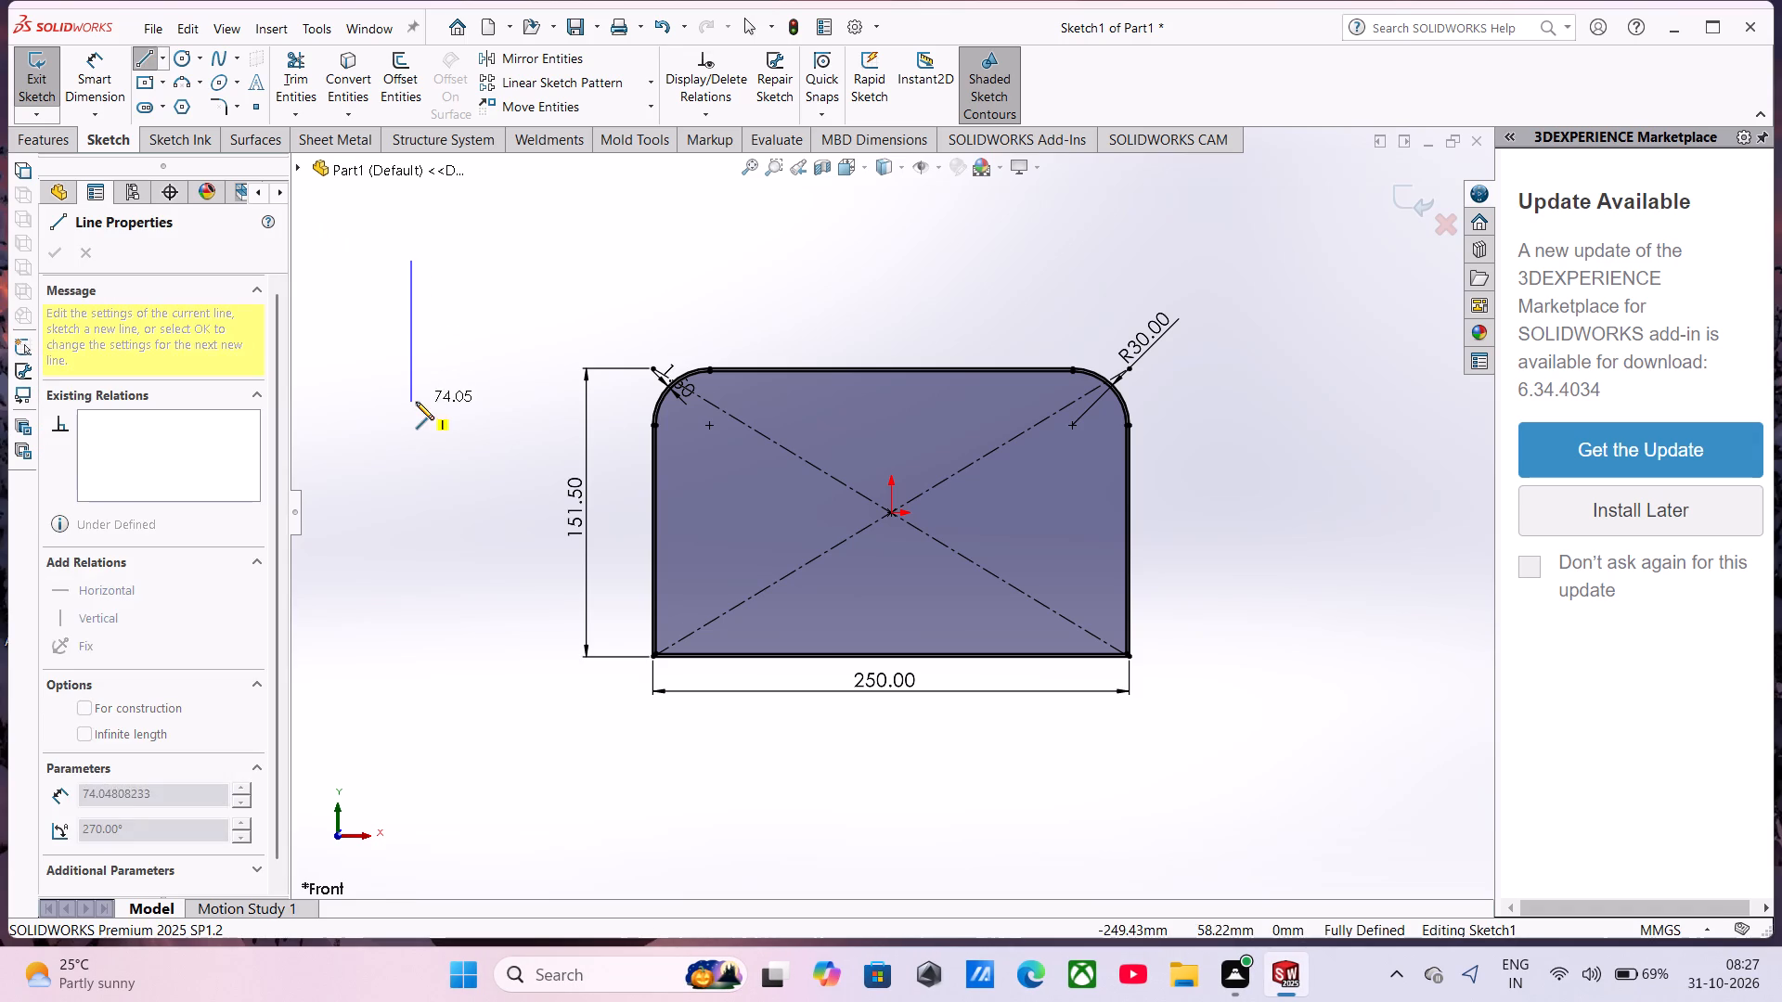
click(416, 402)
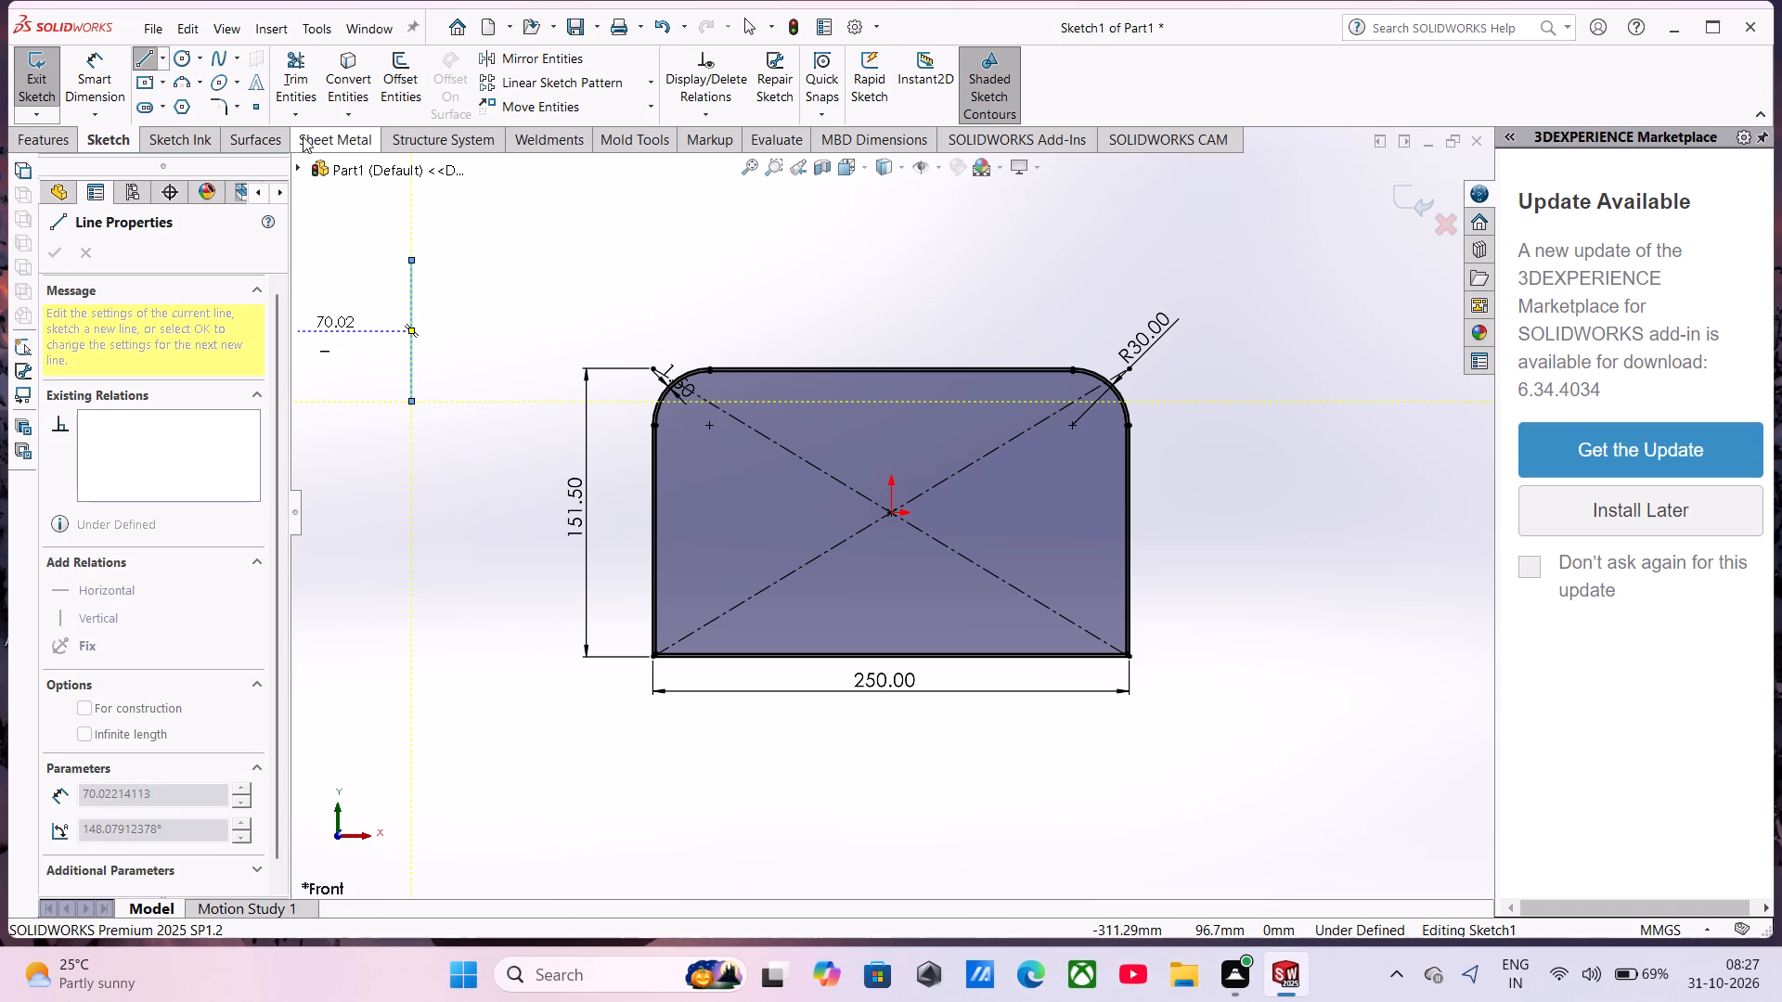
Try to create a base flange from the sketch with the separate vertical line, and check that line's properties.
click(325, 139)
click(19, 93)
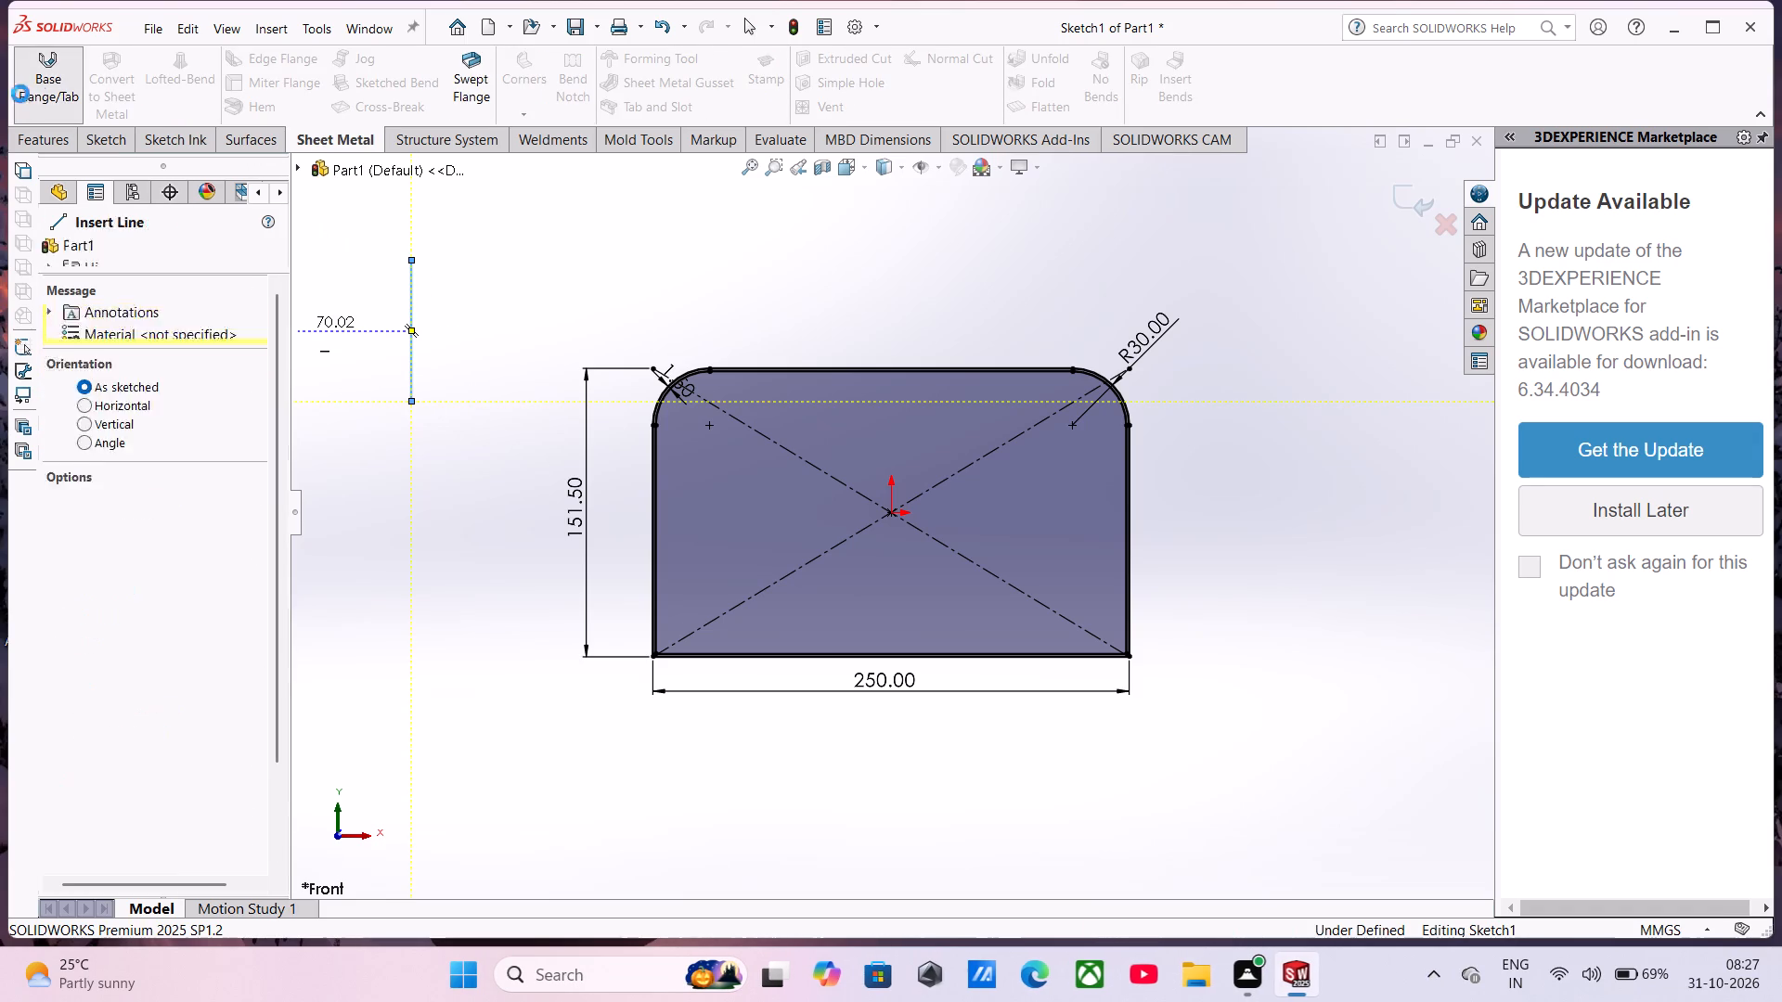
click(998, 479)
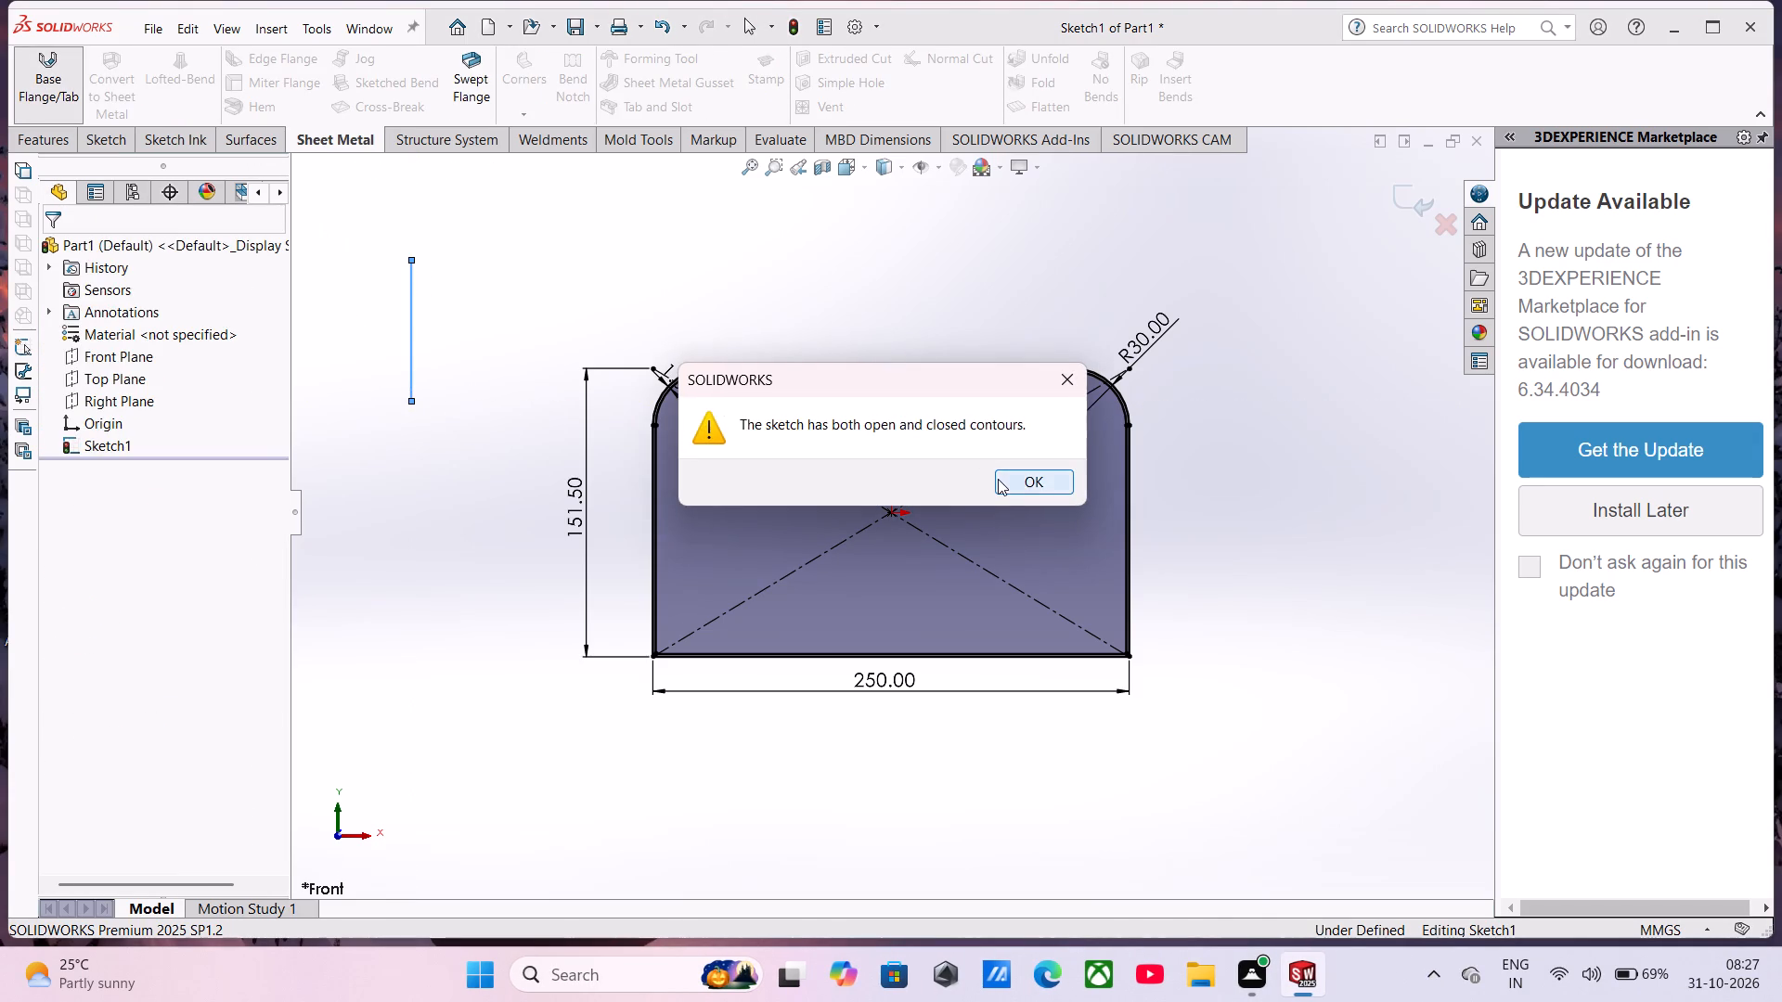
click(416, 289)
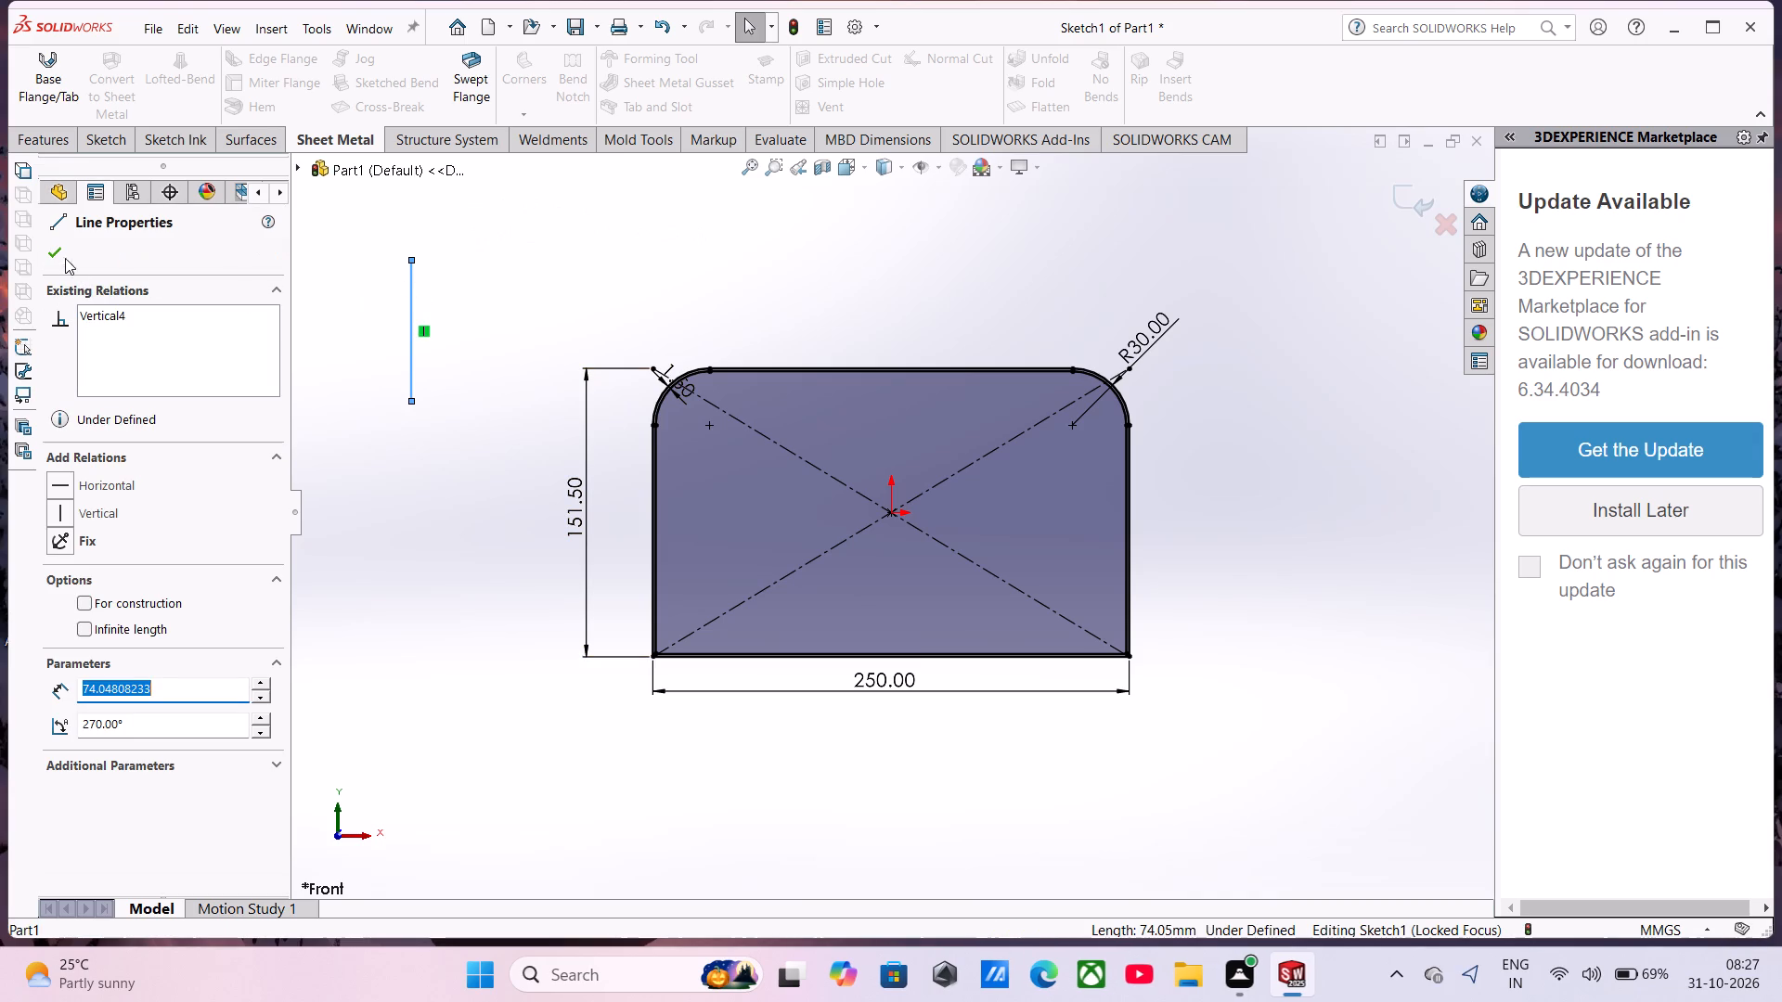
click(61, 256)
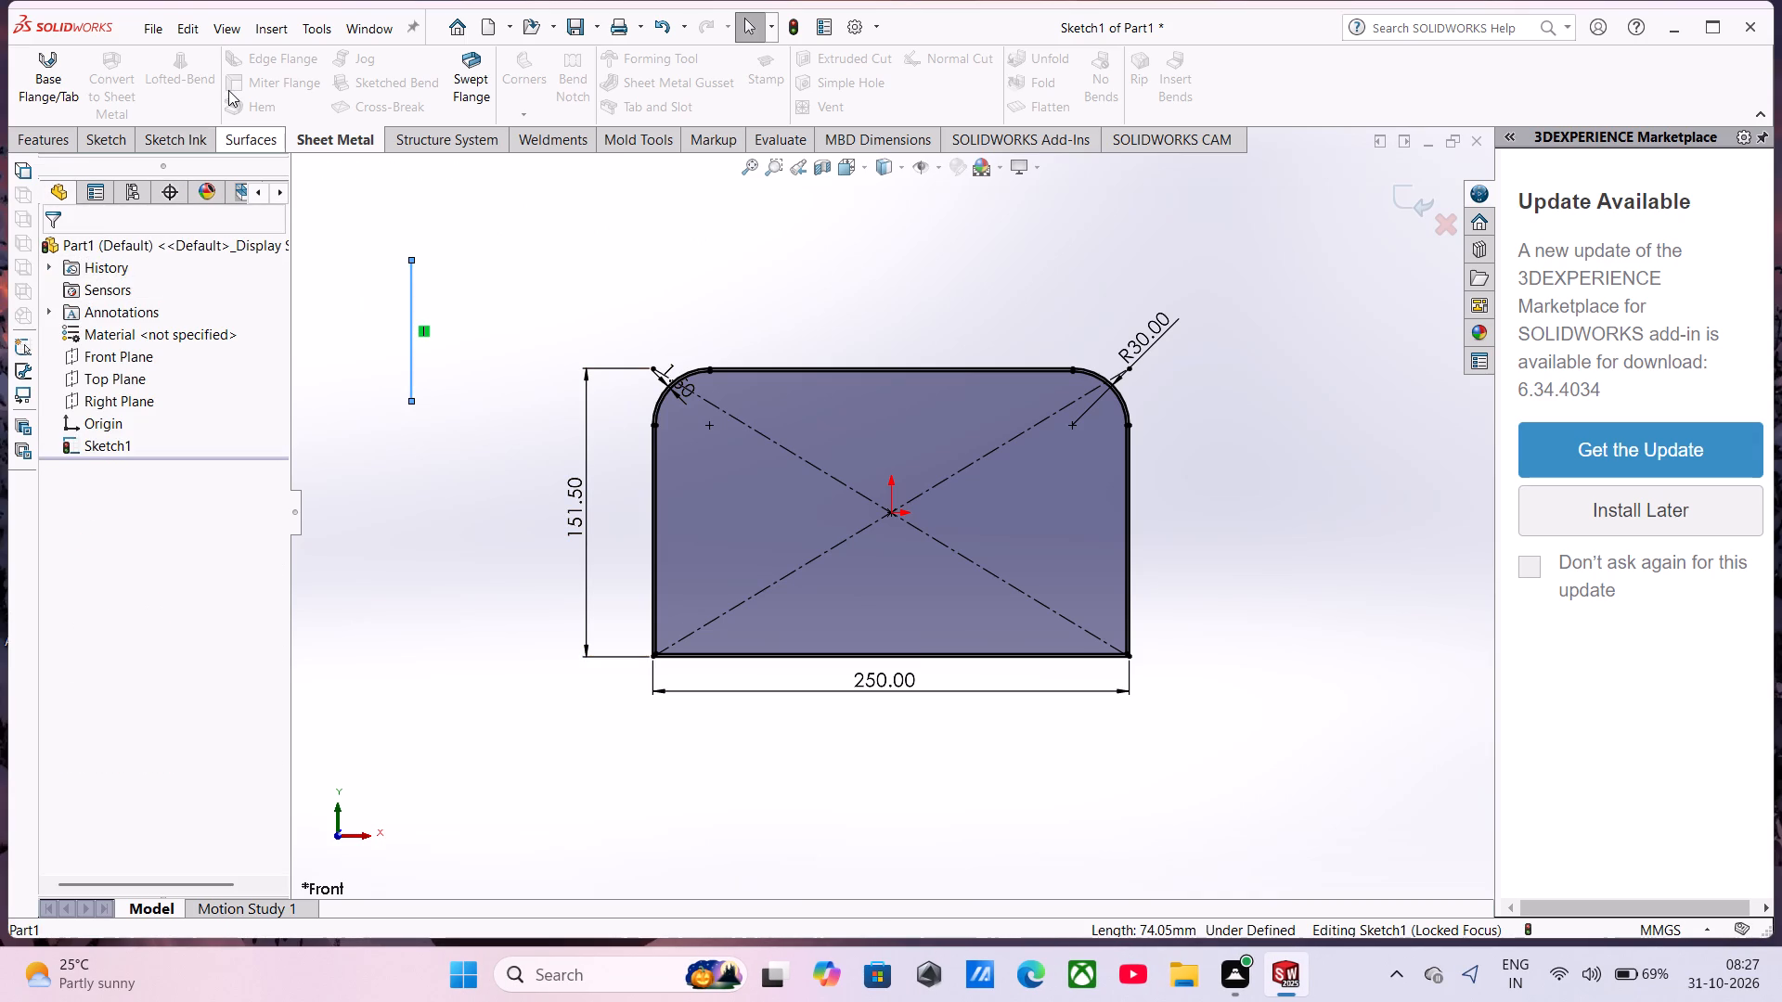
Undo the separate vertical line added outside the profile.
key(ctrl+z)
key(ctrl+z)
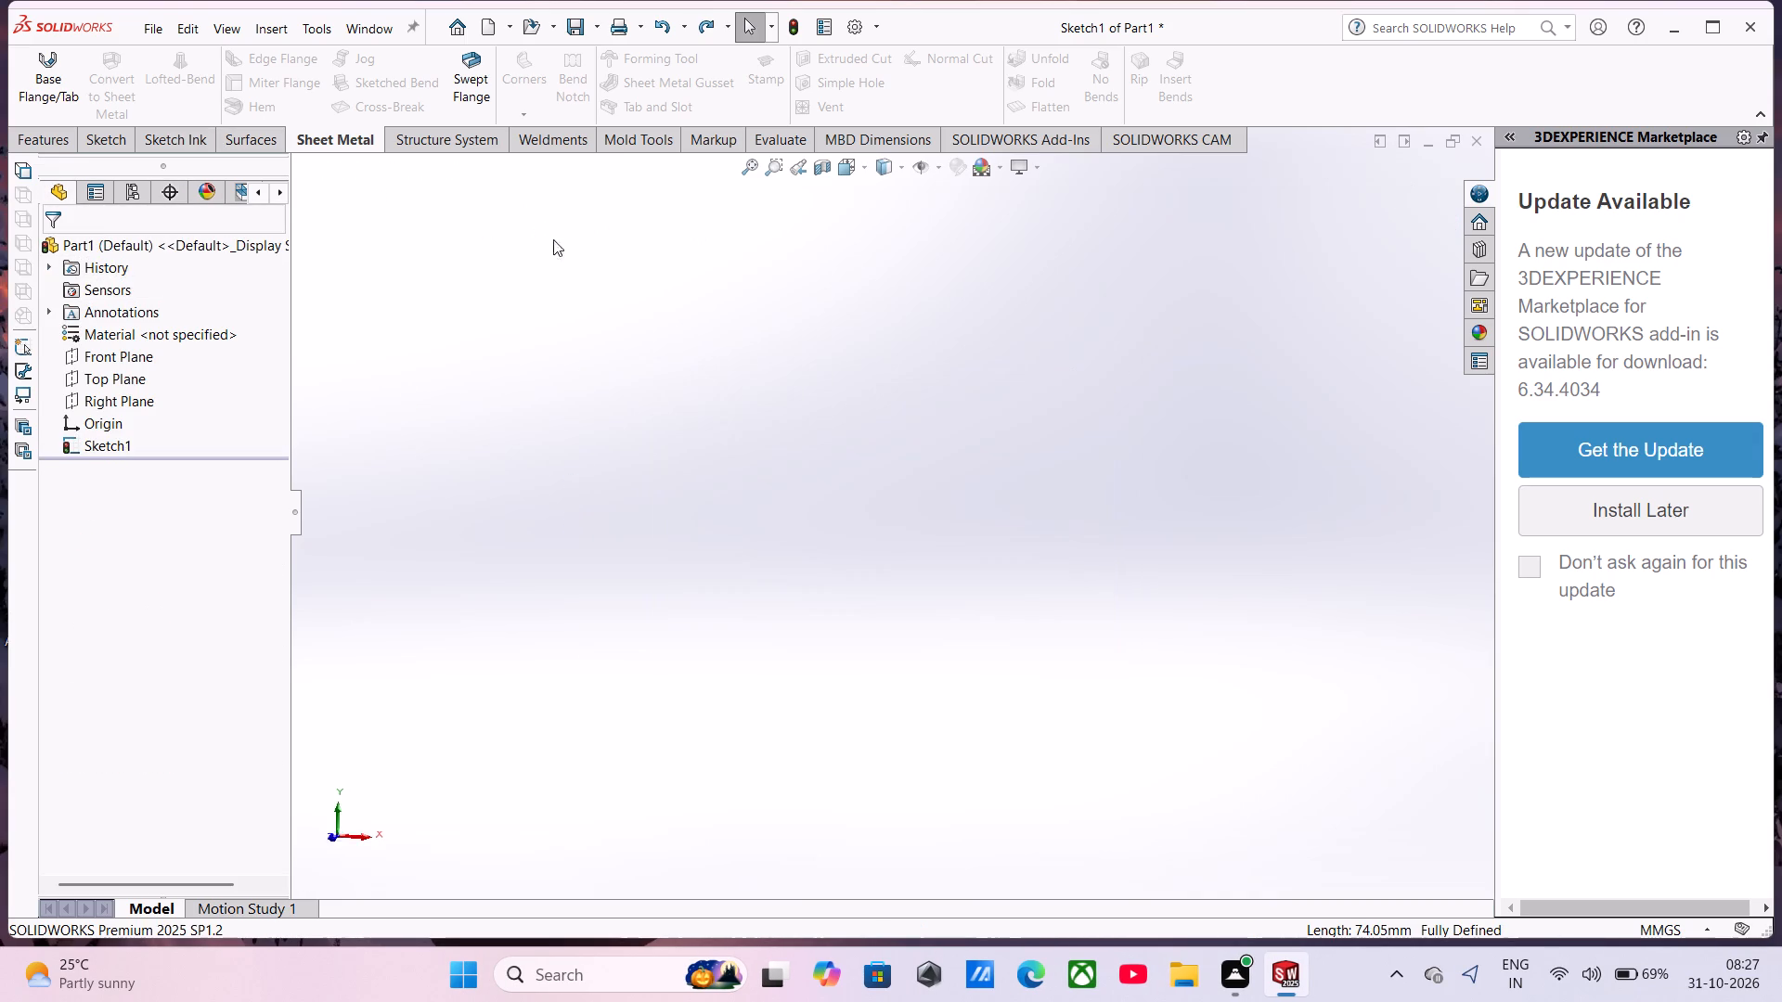
Reopen the enclosure profile sketch for editing.
click(123, 452)
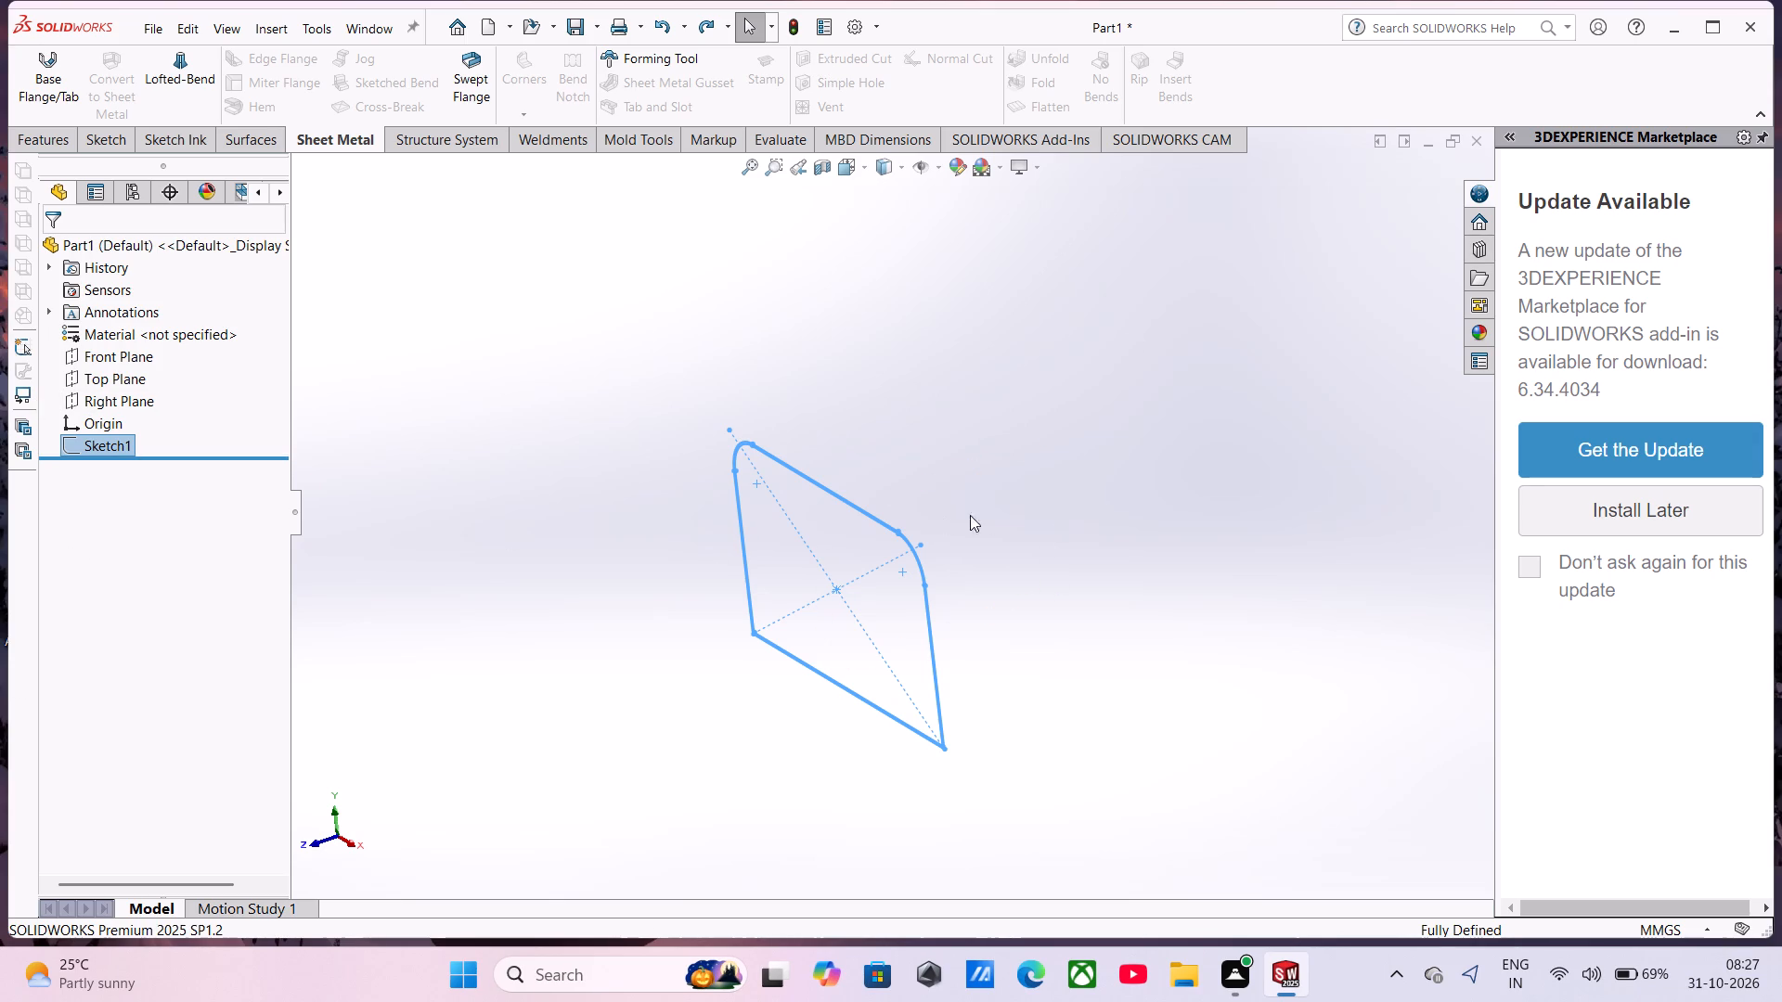
middle_drag(993, 514, 1082, 379)
scroll(1093, 393, up, 1)
click(1094, 393)
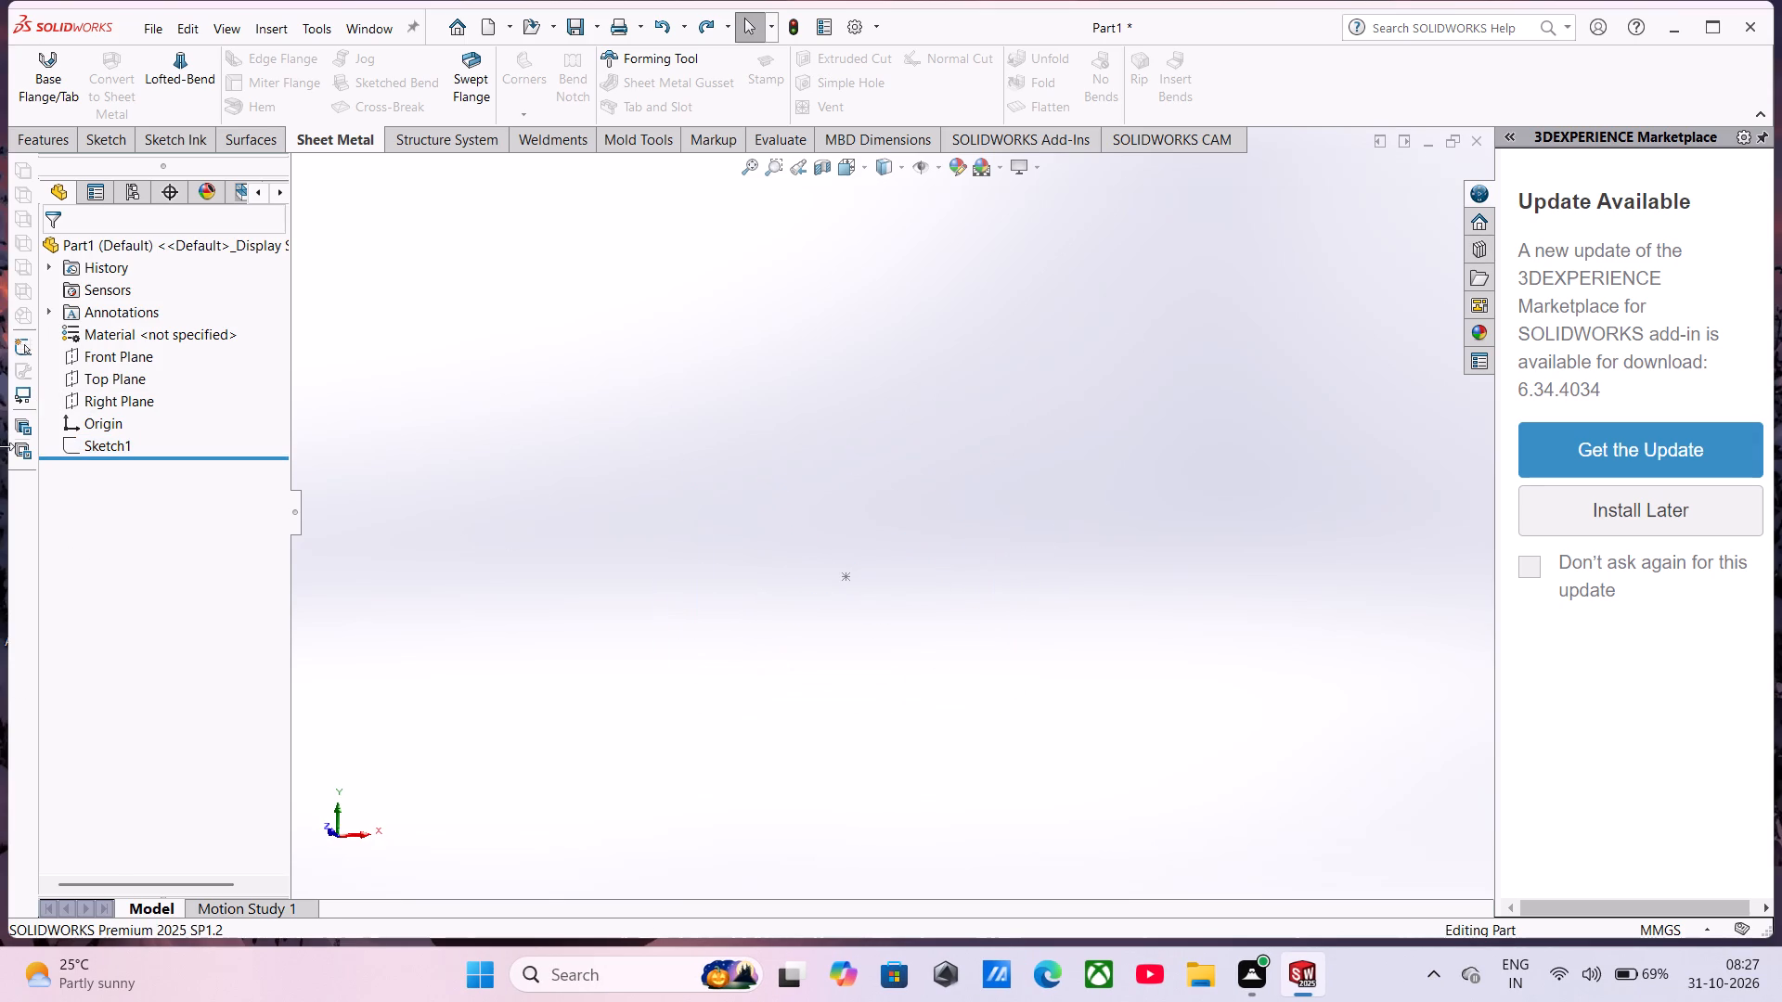
right_click(104, 433)
click(84, 449)
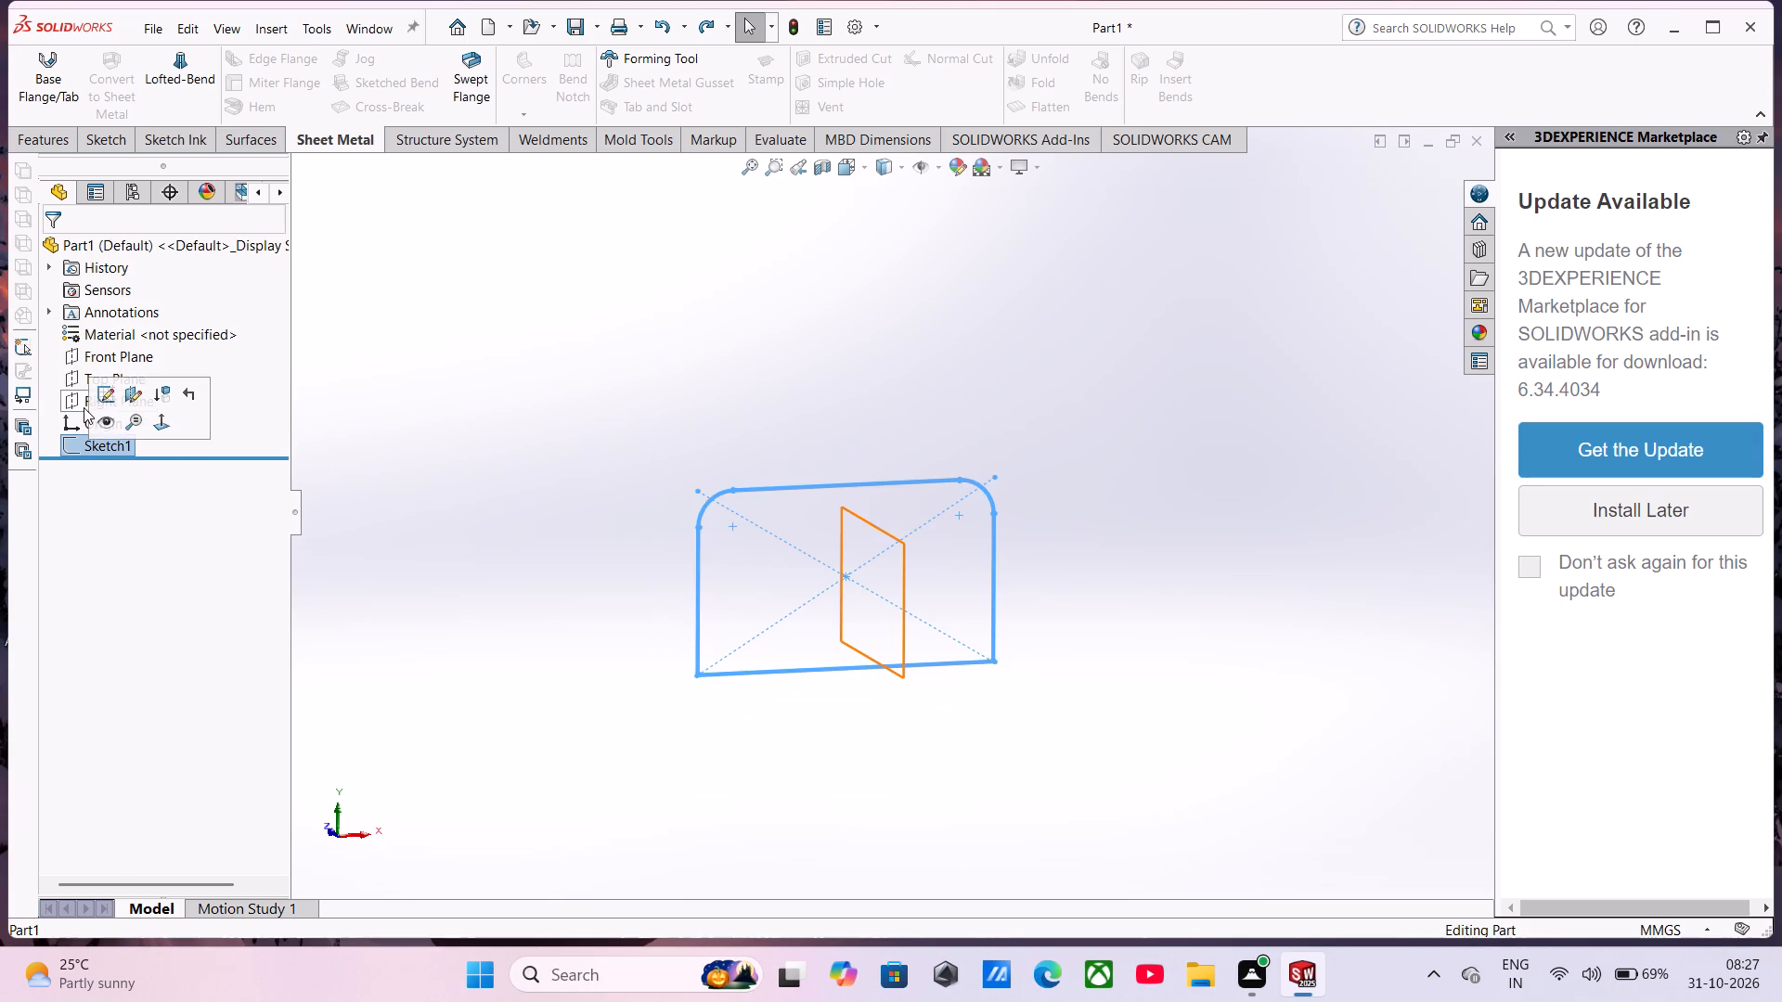
click(106, 396)
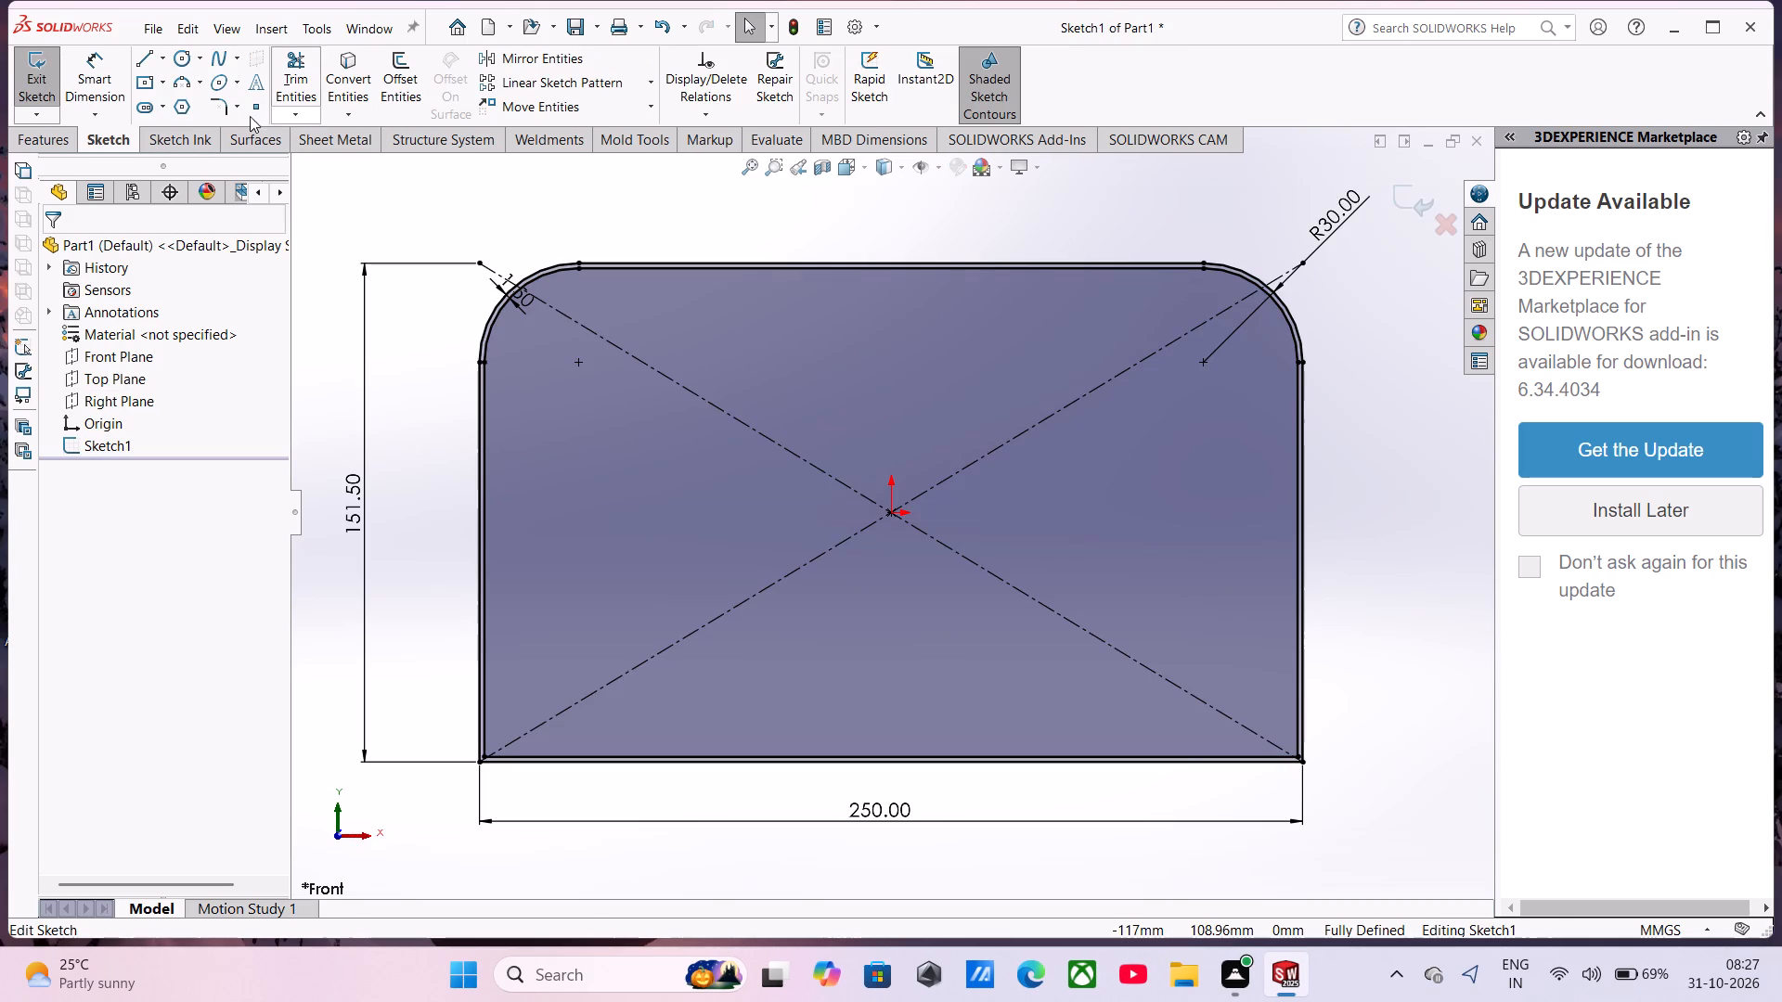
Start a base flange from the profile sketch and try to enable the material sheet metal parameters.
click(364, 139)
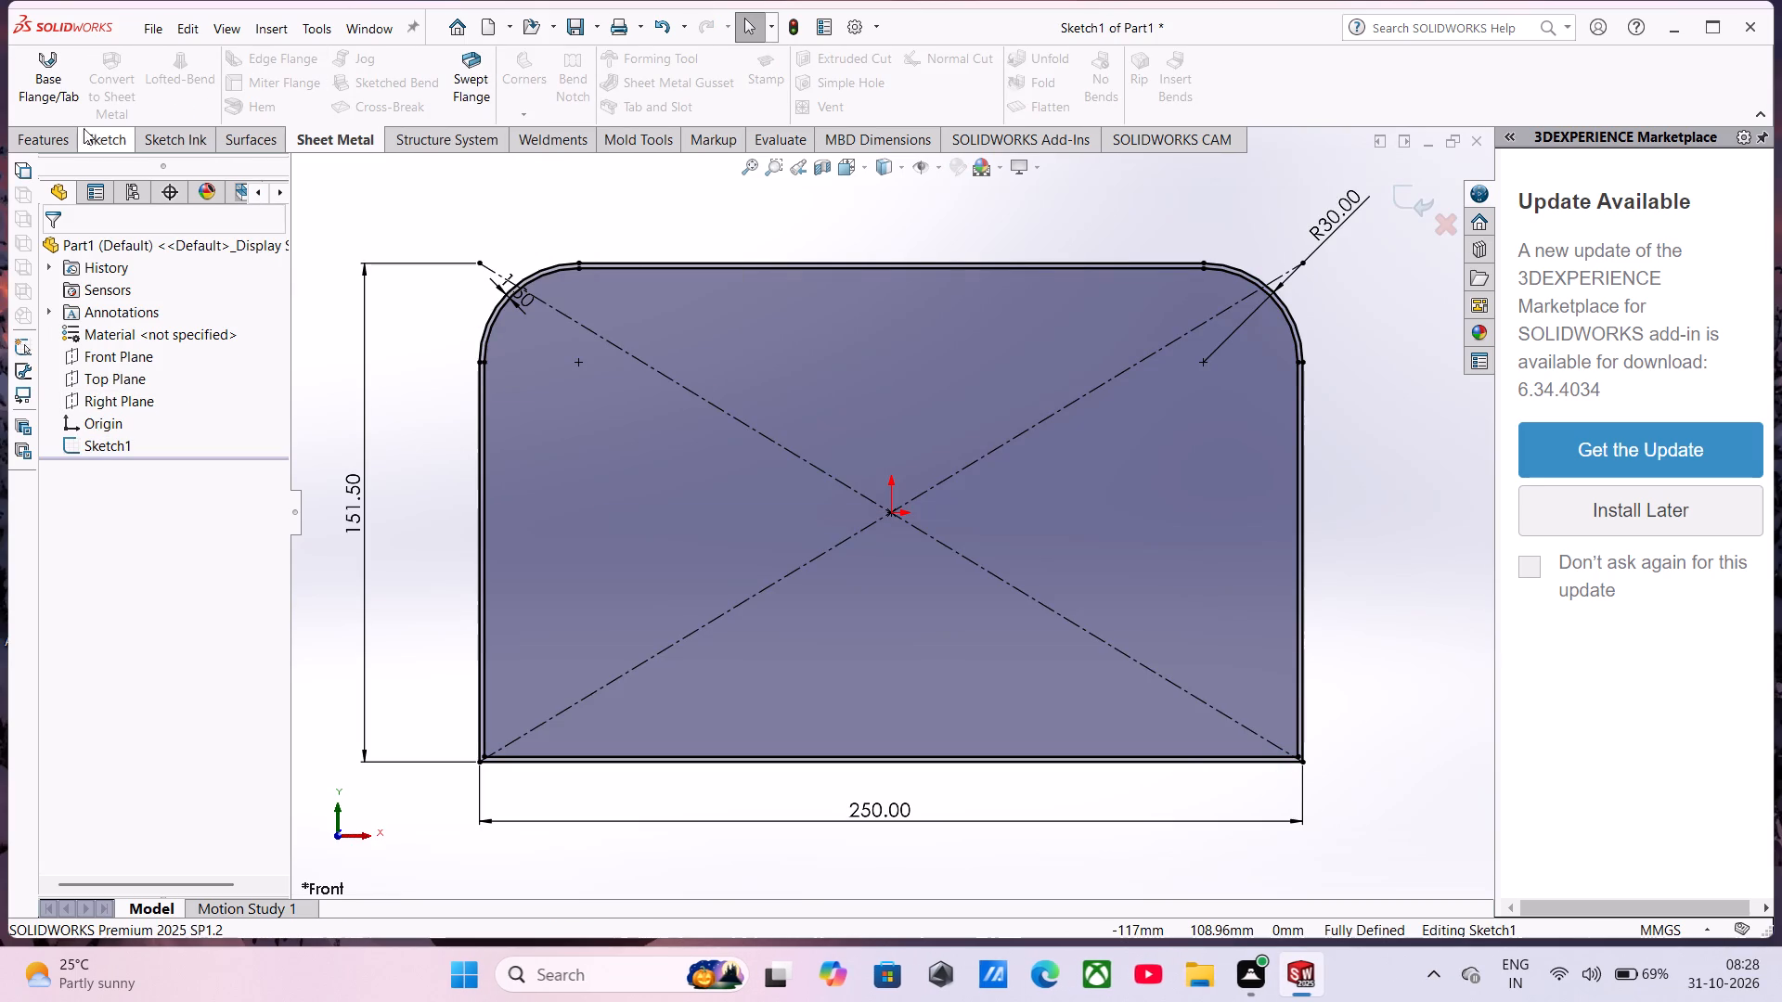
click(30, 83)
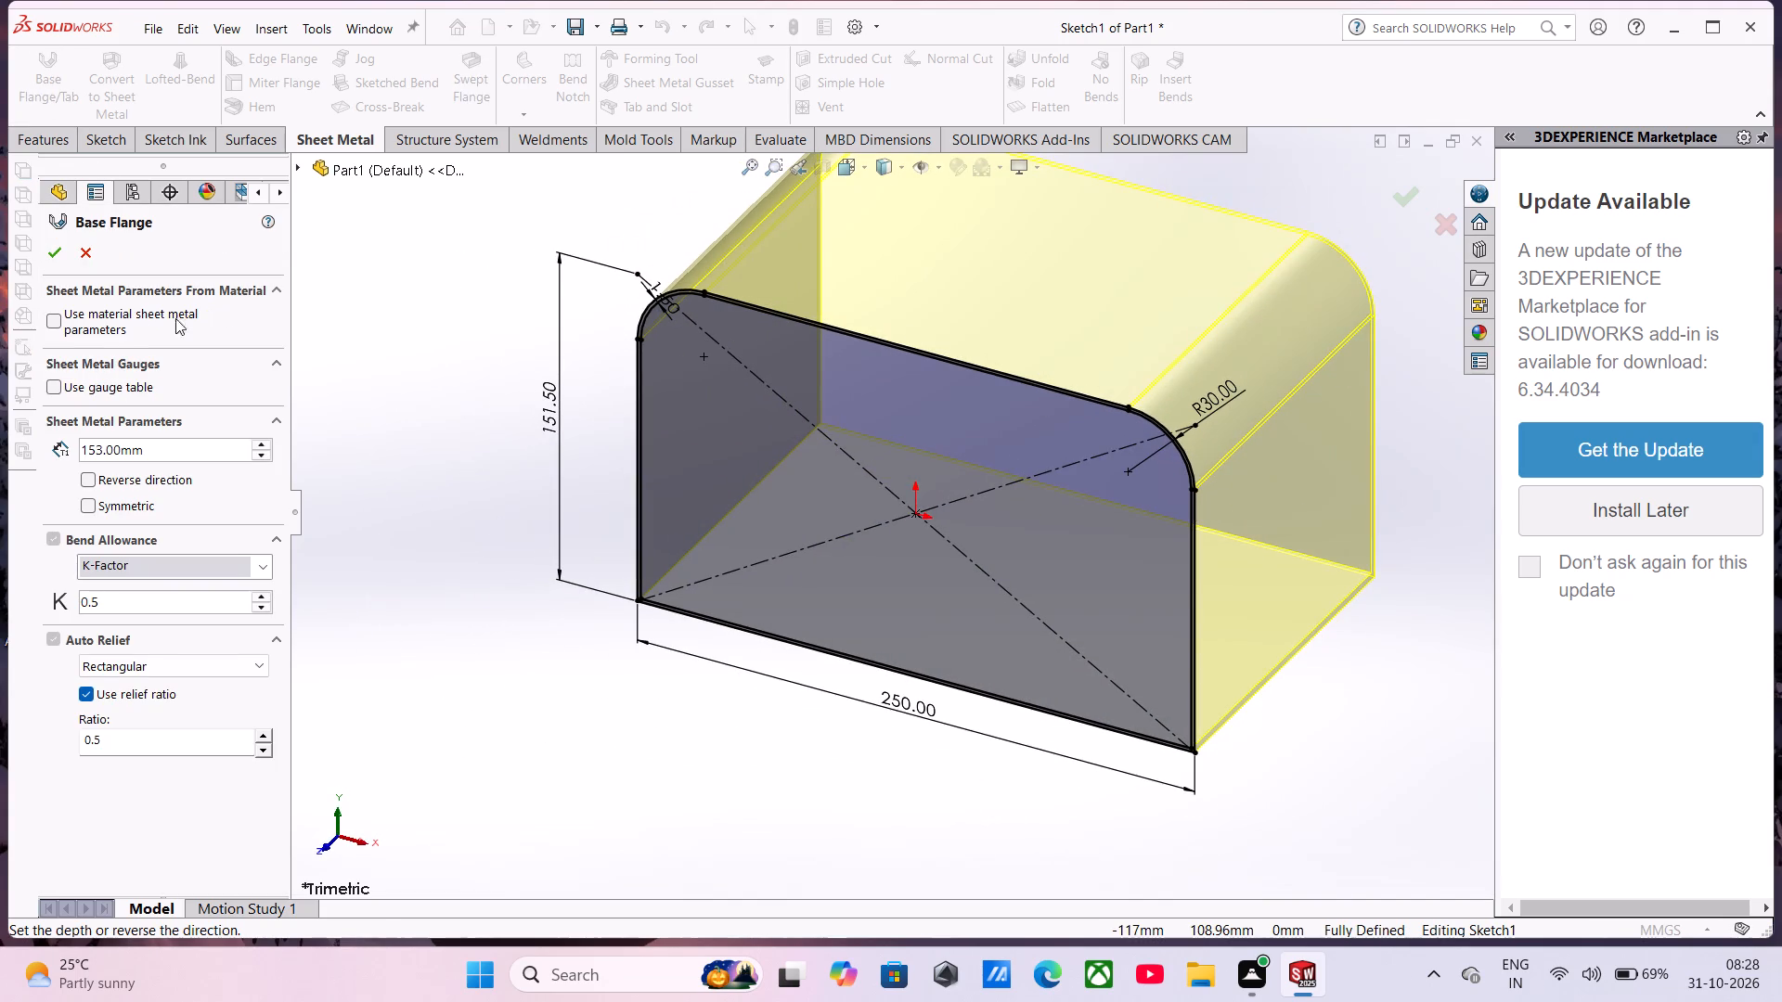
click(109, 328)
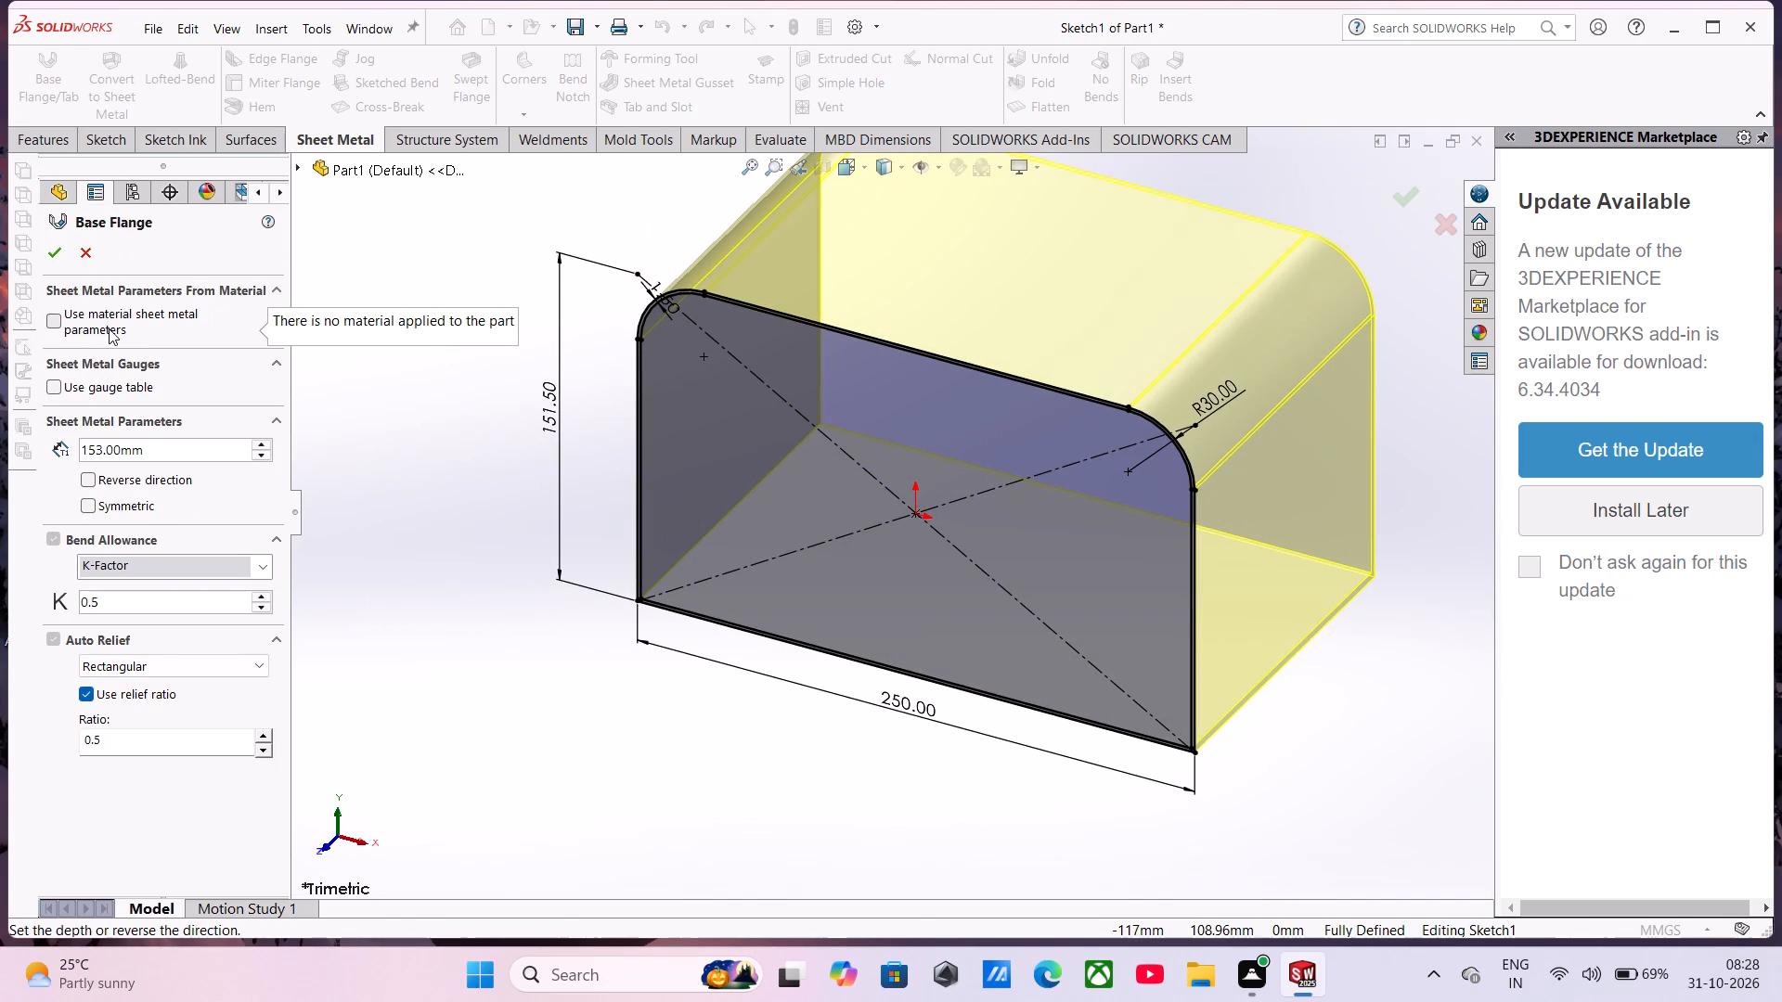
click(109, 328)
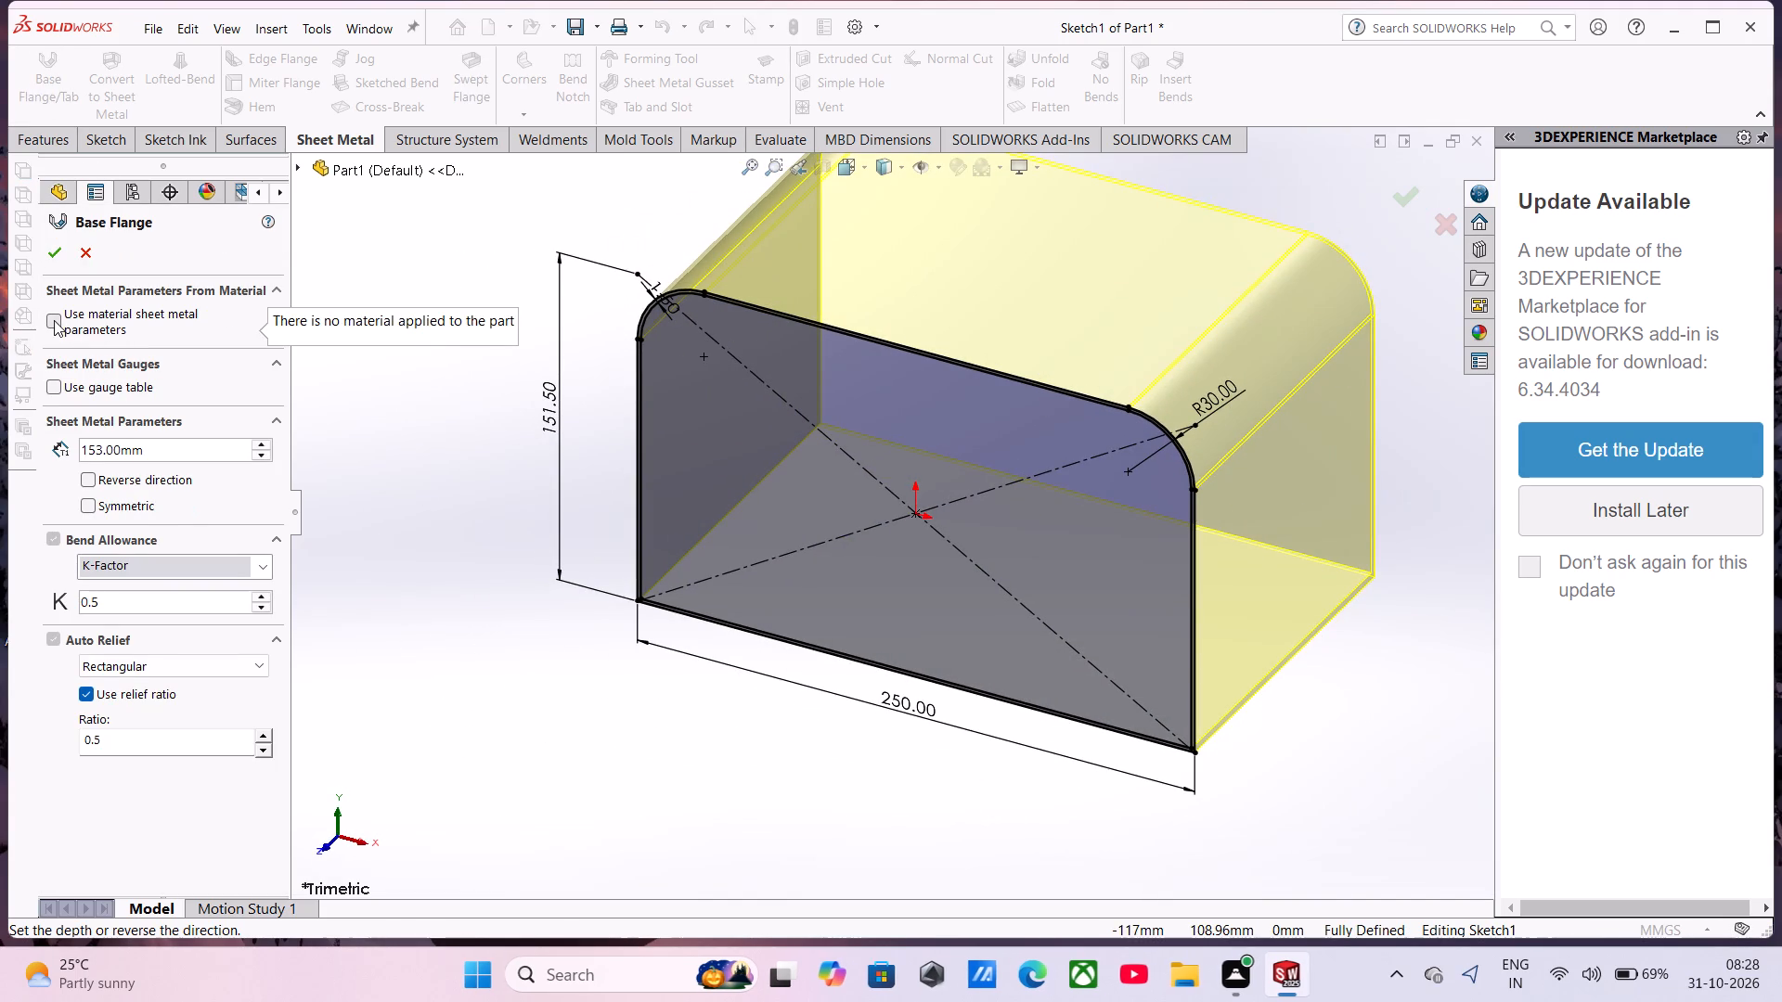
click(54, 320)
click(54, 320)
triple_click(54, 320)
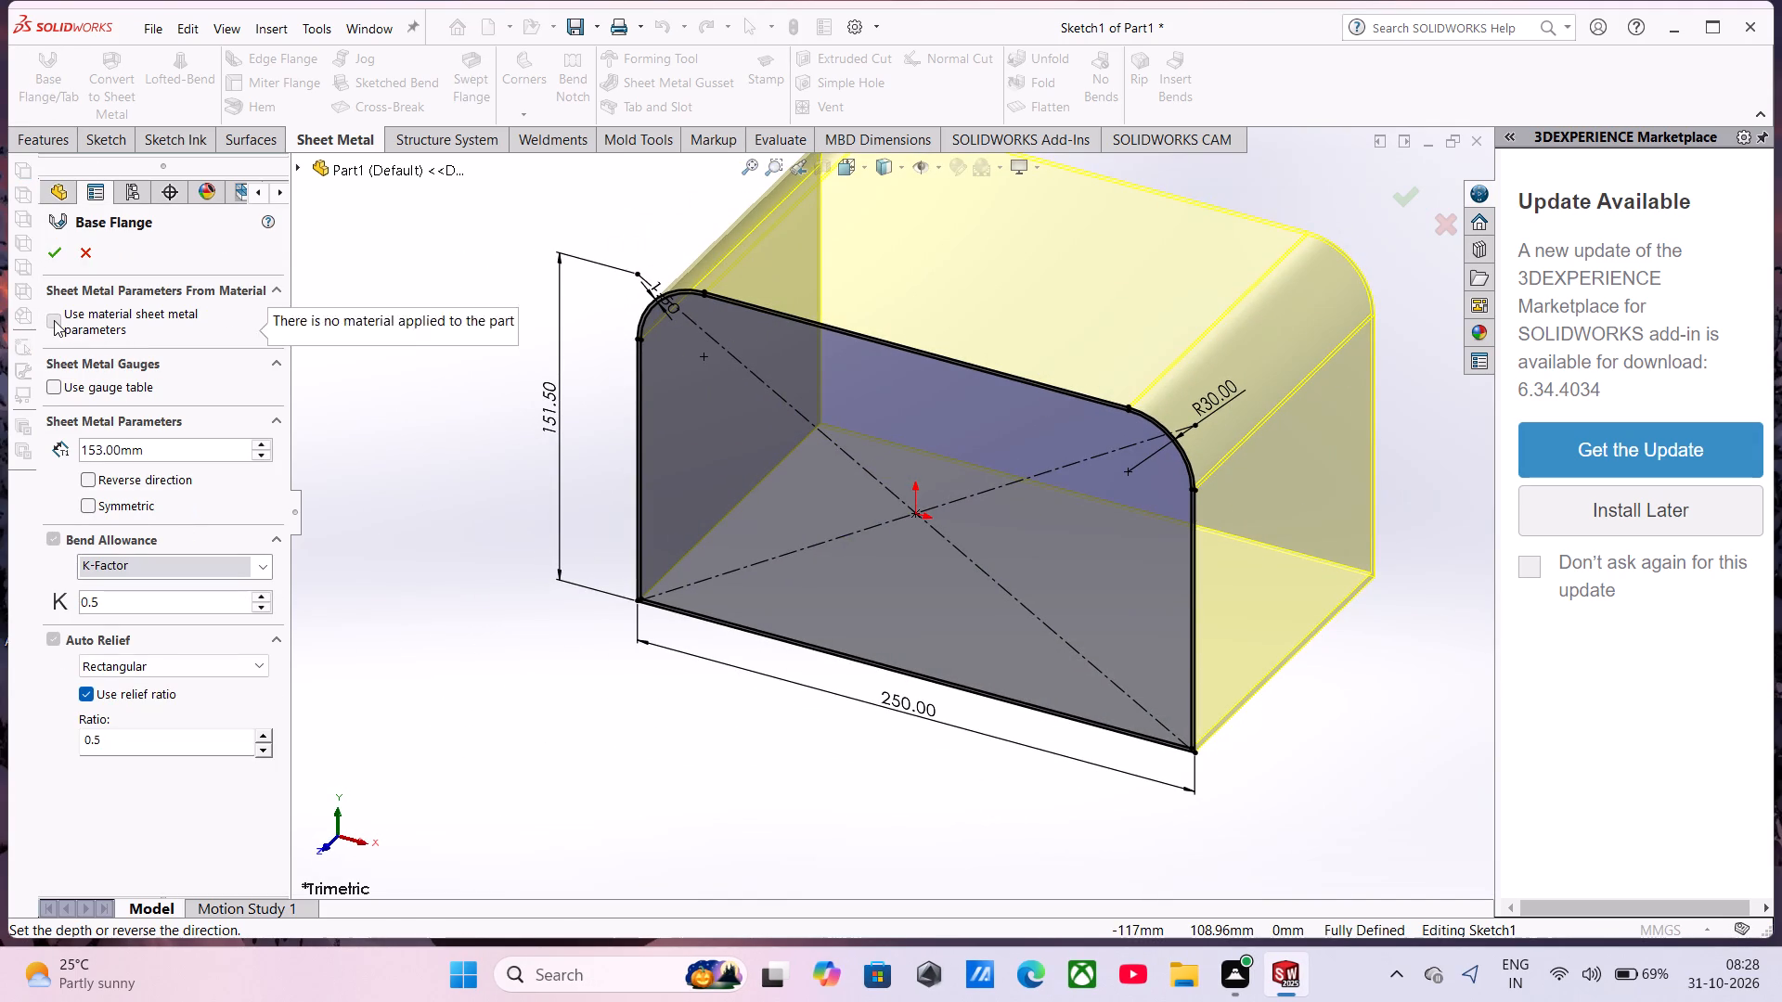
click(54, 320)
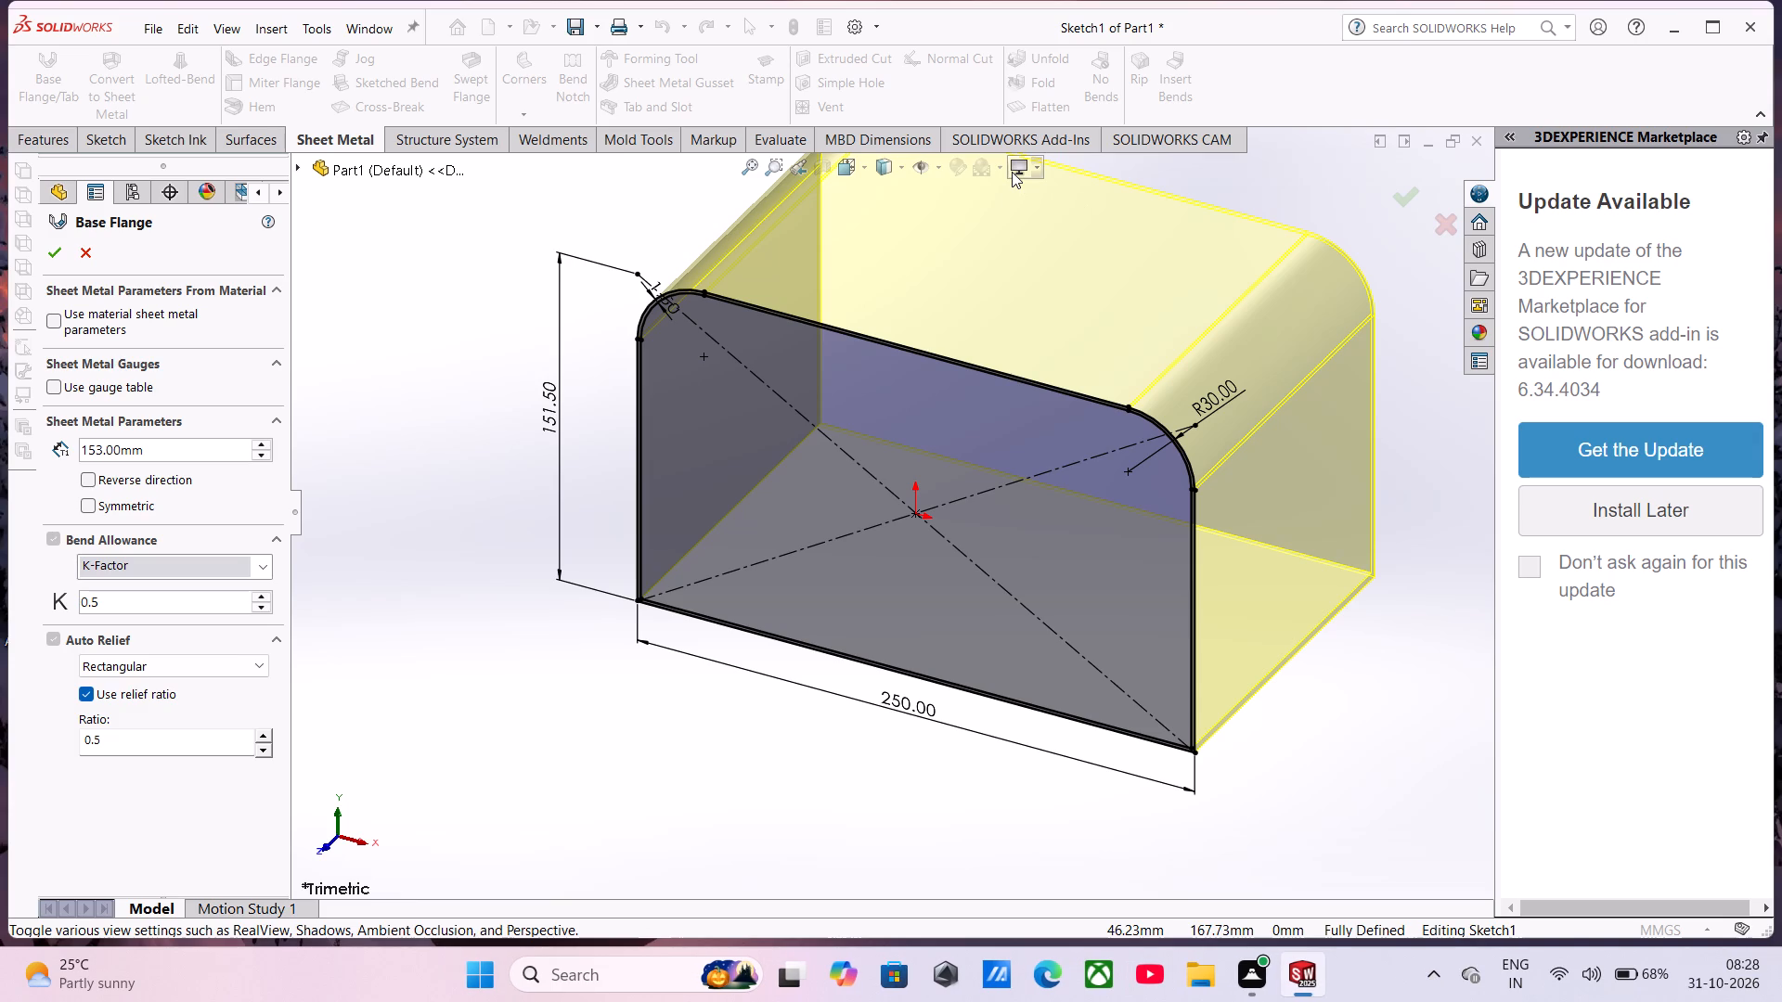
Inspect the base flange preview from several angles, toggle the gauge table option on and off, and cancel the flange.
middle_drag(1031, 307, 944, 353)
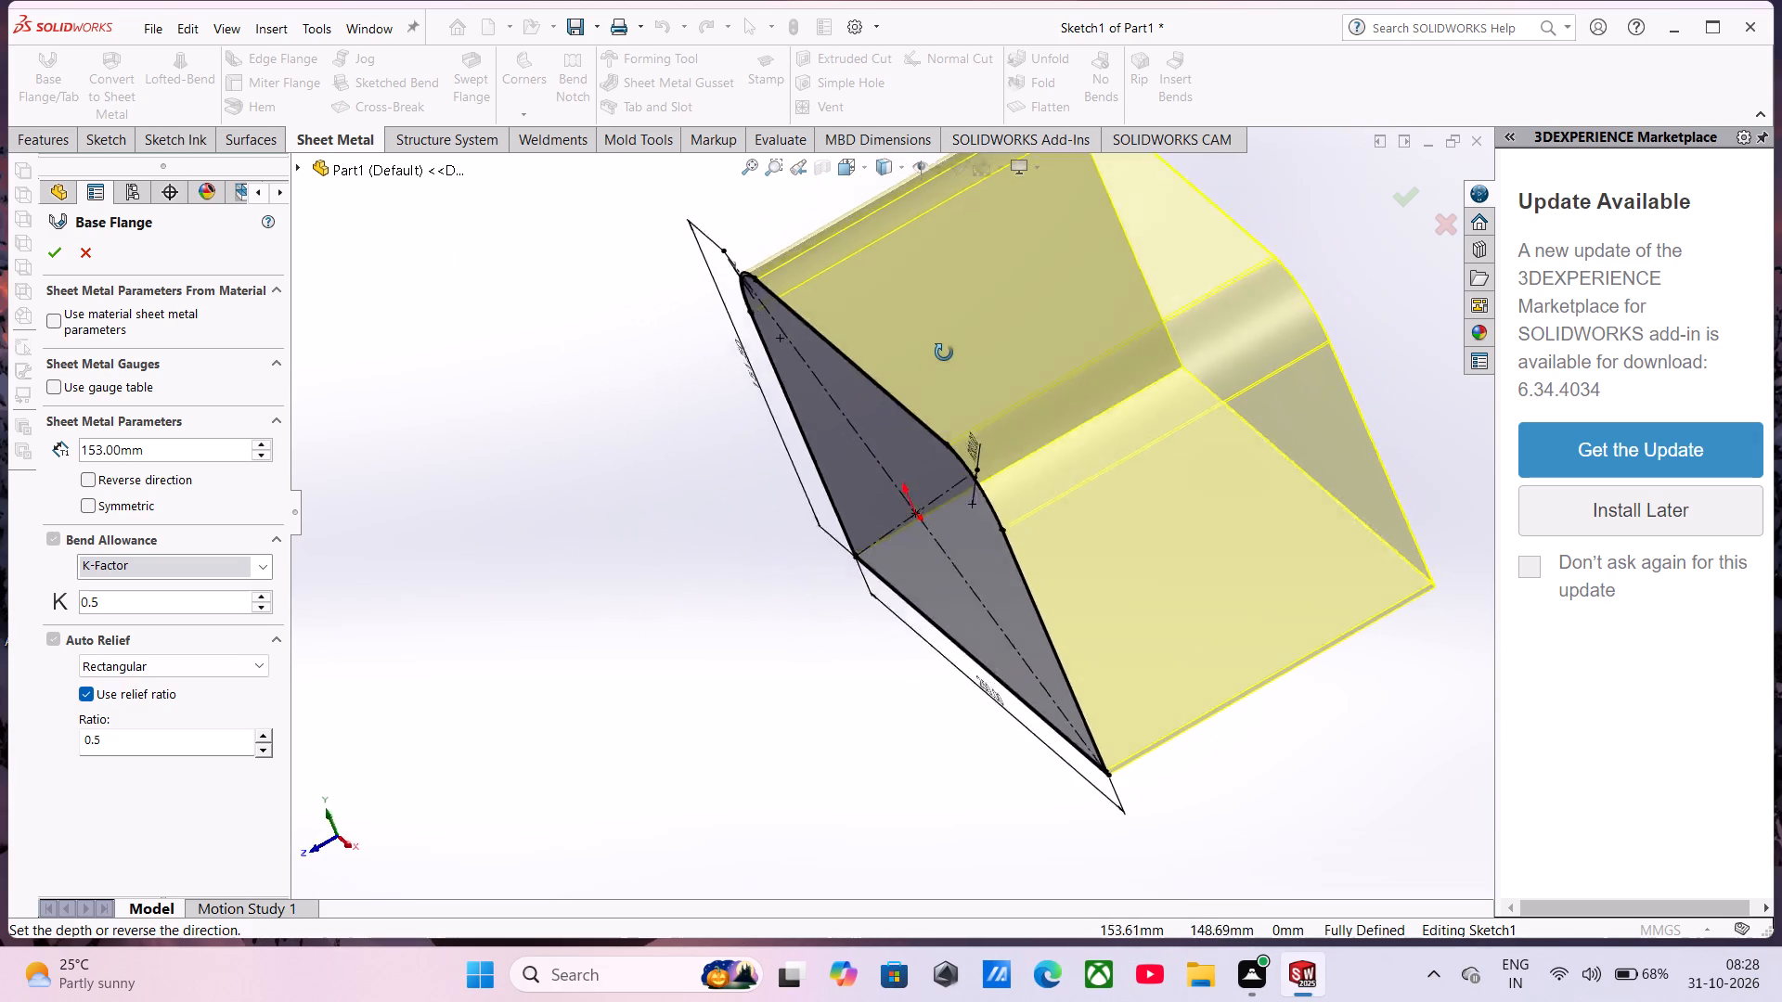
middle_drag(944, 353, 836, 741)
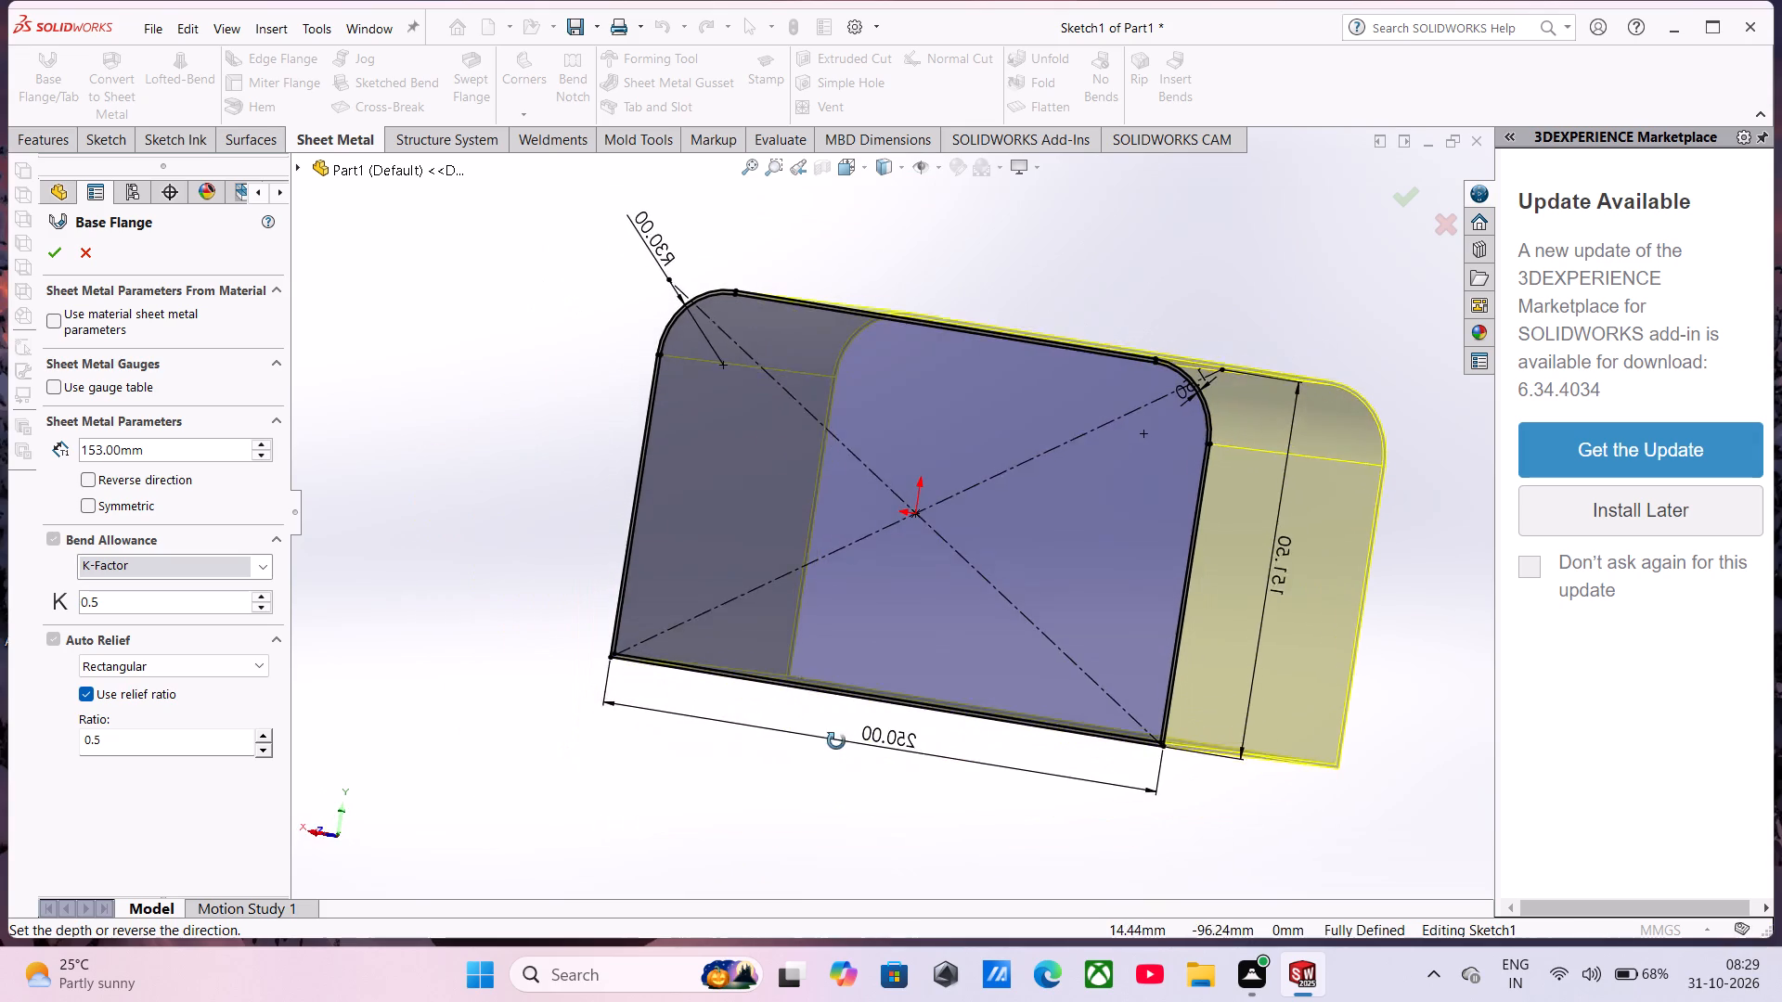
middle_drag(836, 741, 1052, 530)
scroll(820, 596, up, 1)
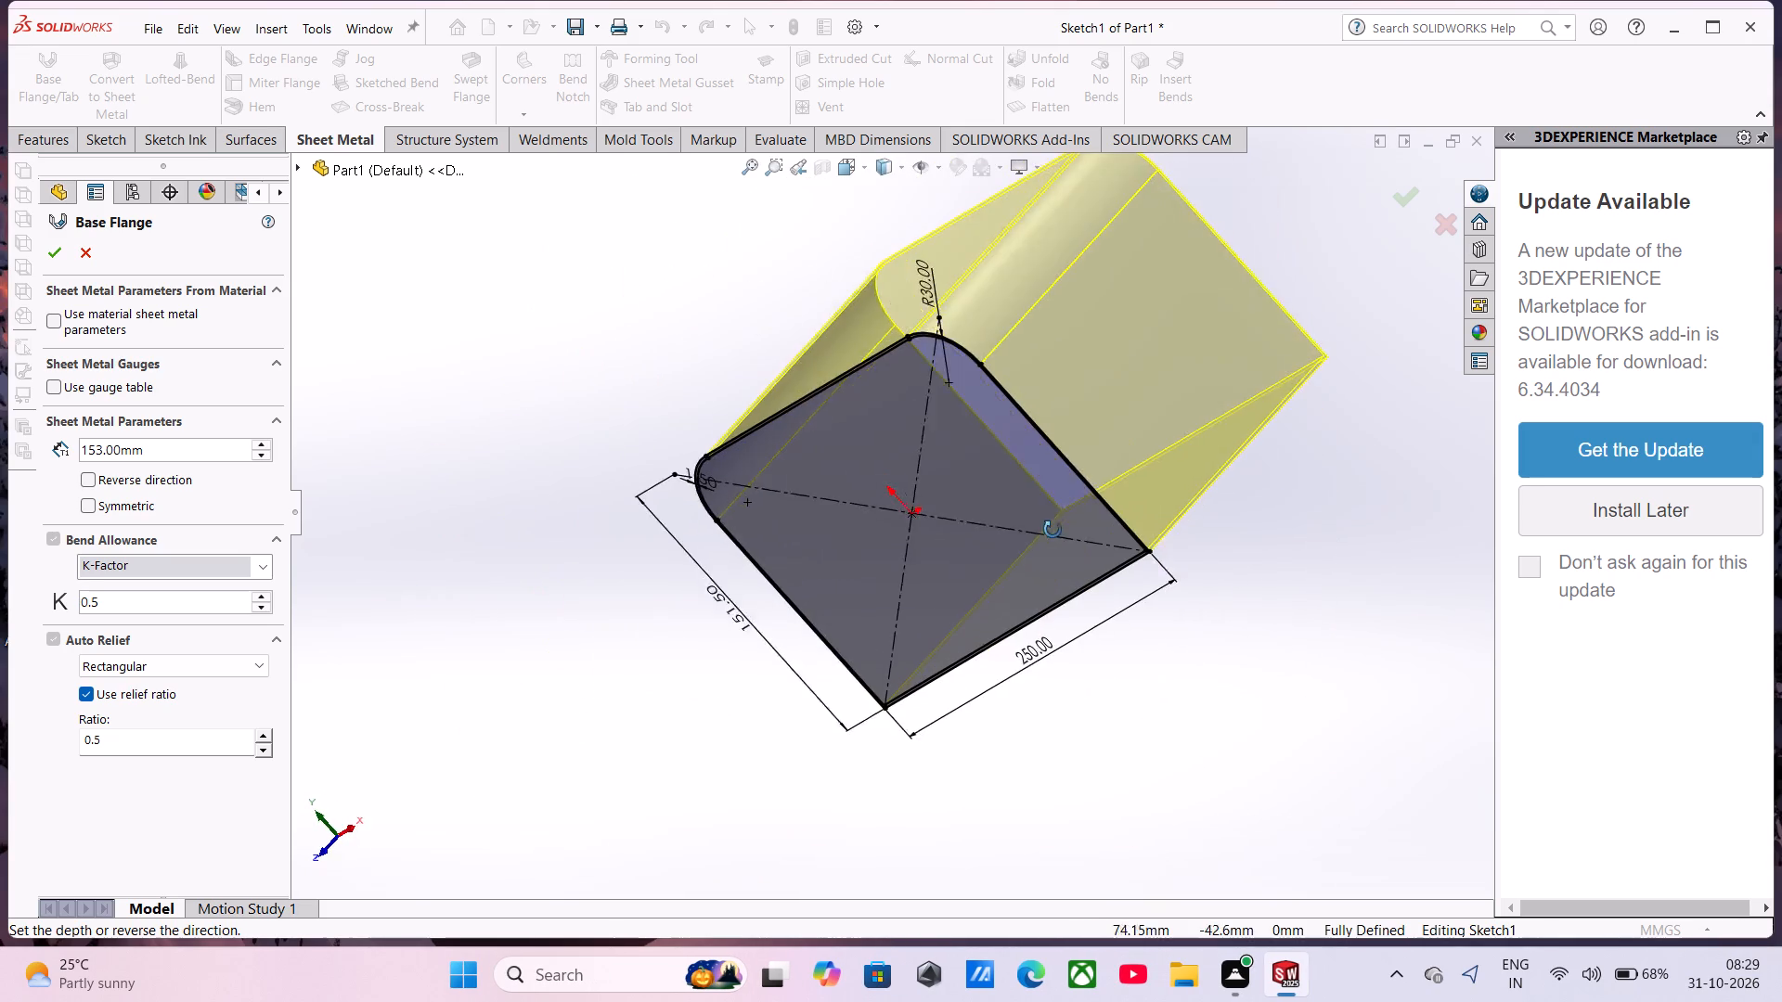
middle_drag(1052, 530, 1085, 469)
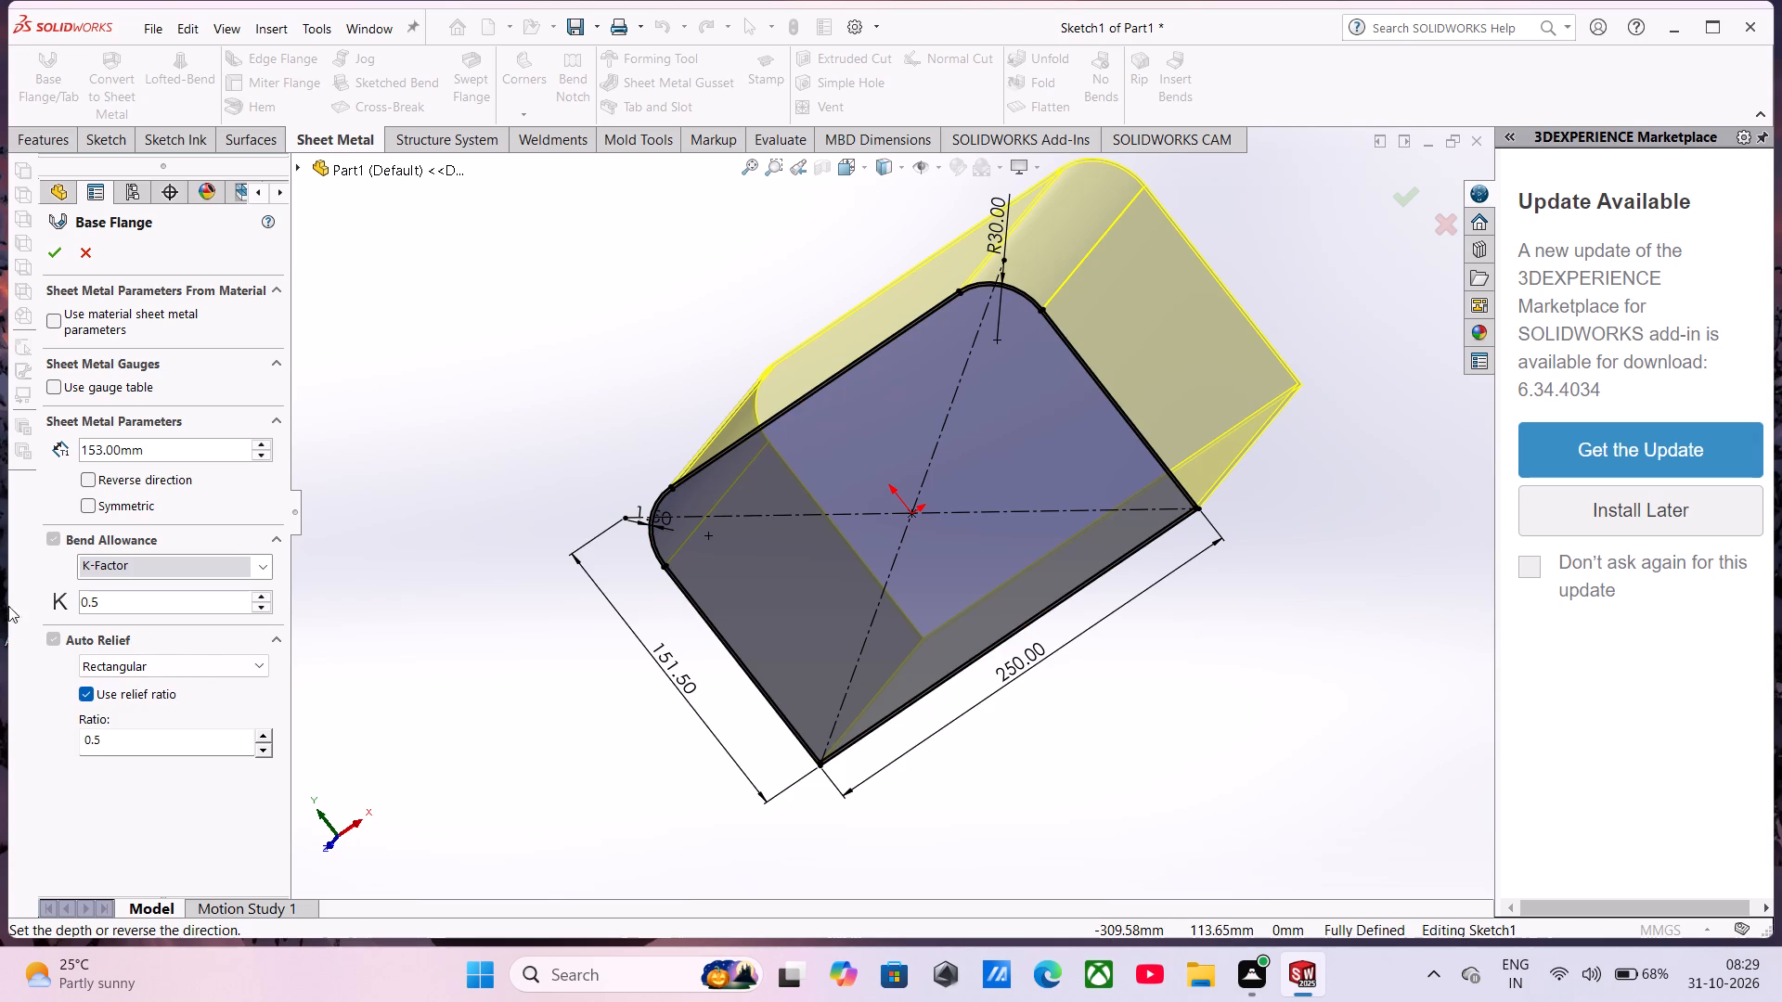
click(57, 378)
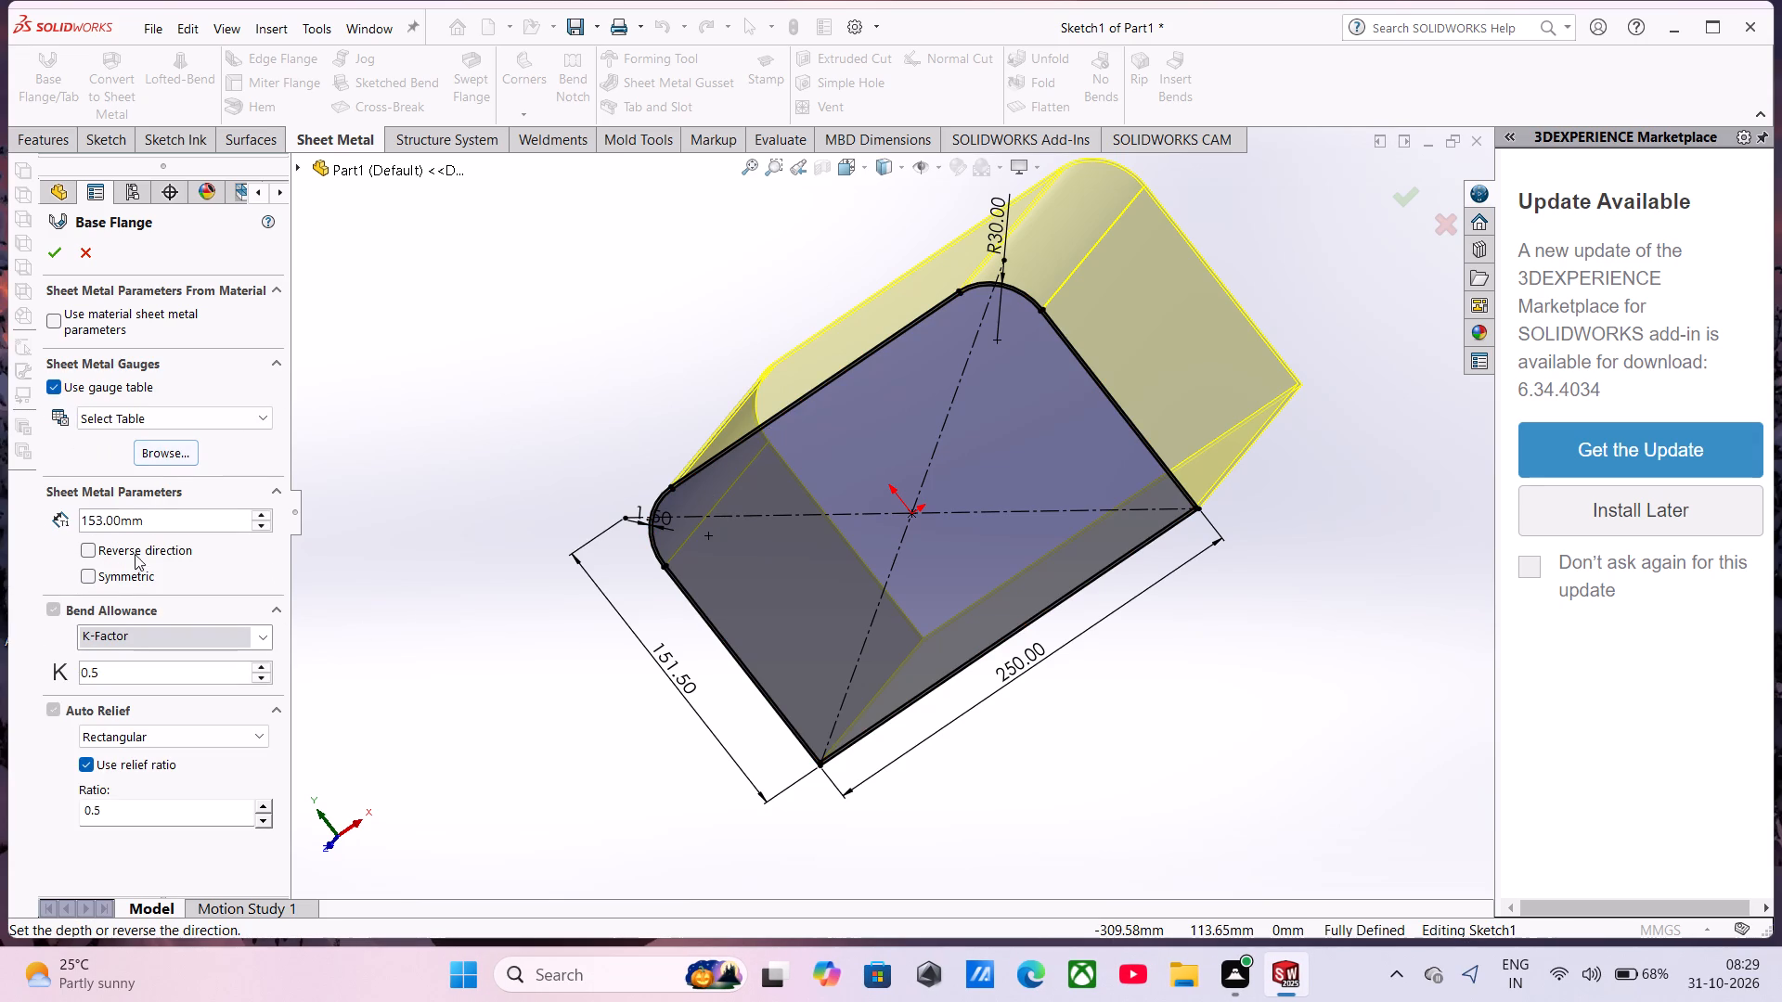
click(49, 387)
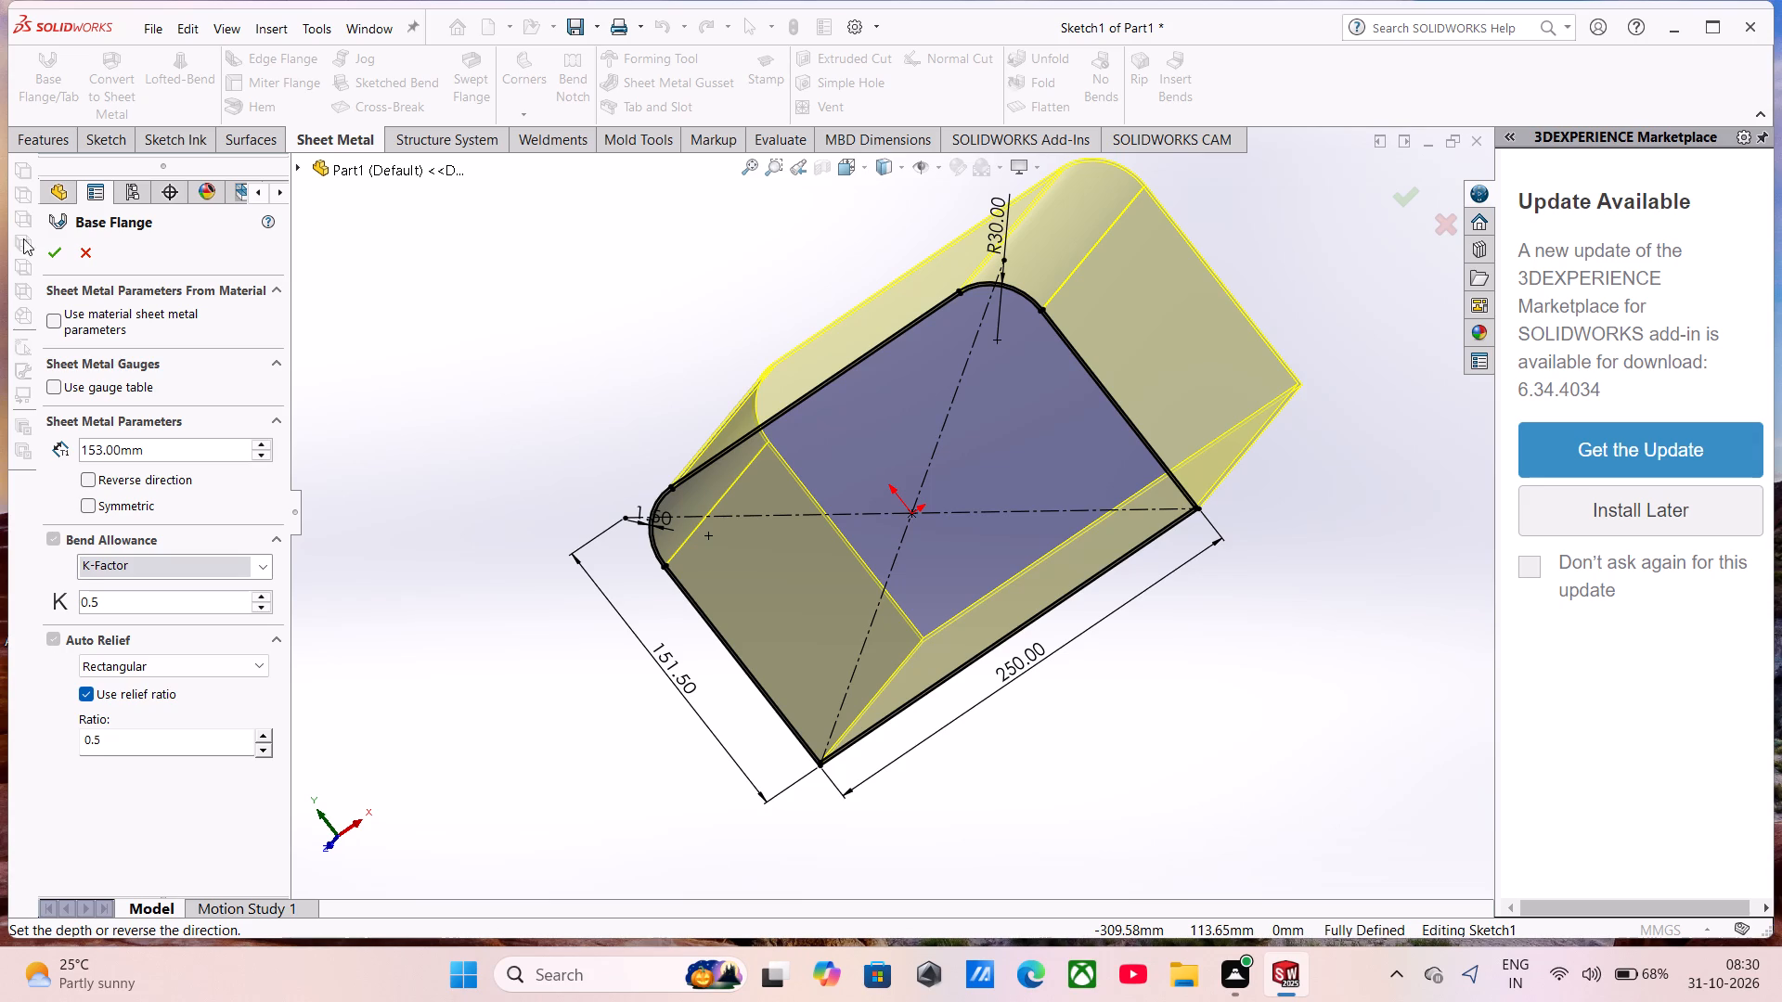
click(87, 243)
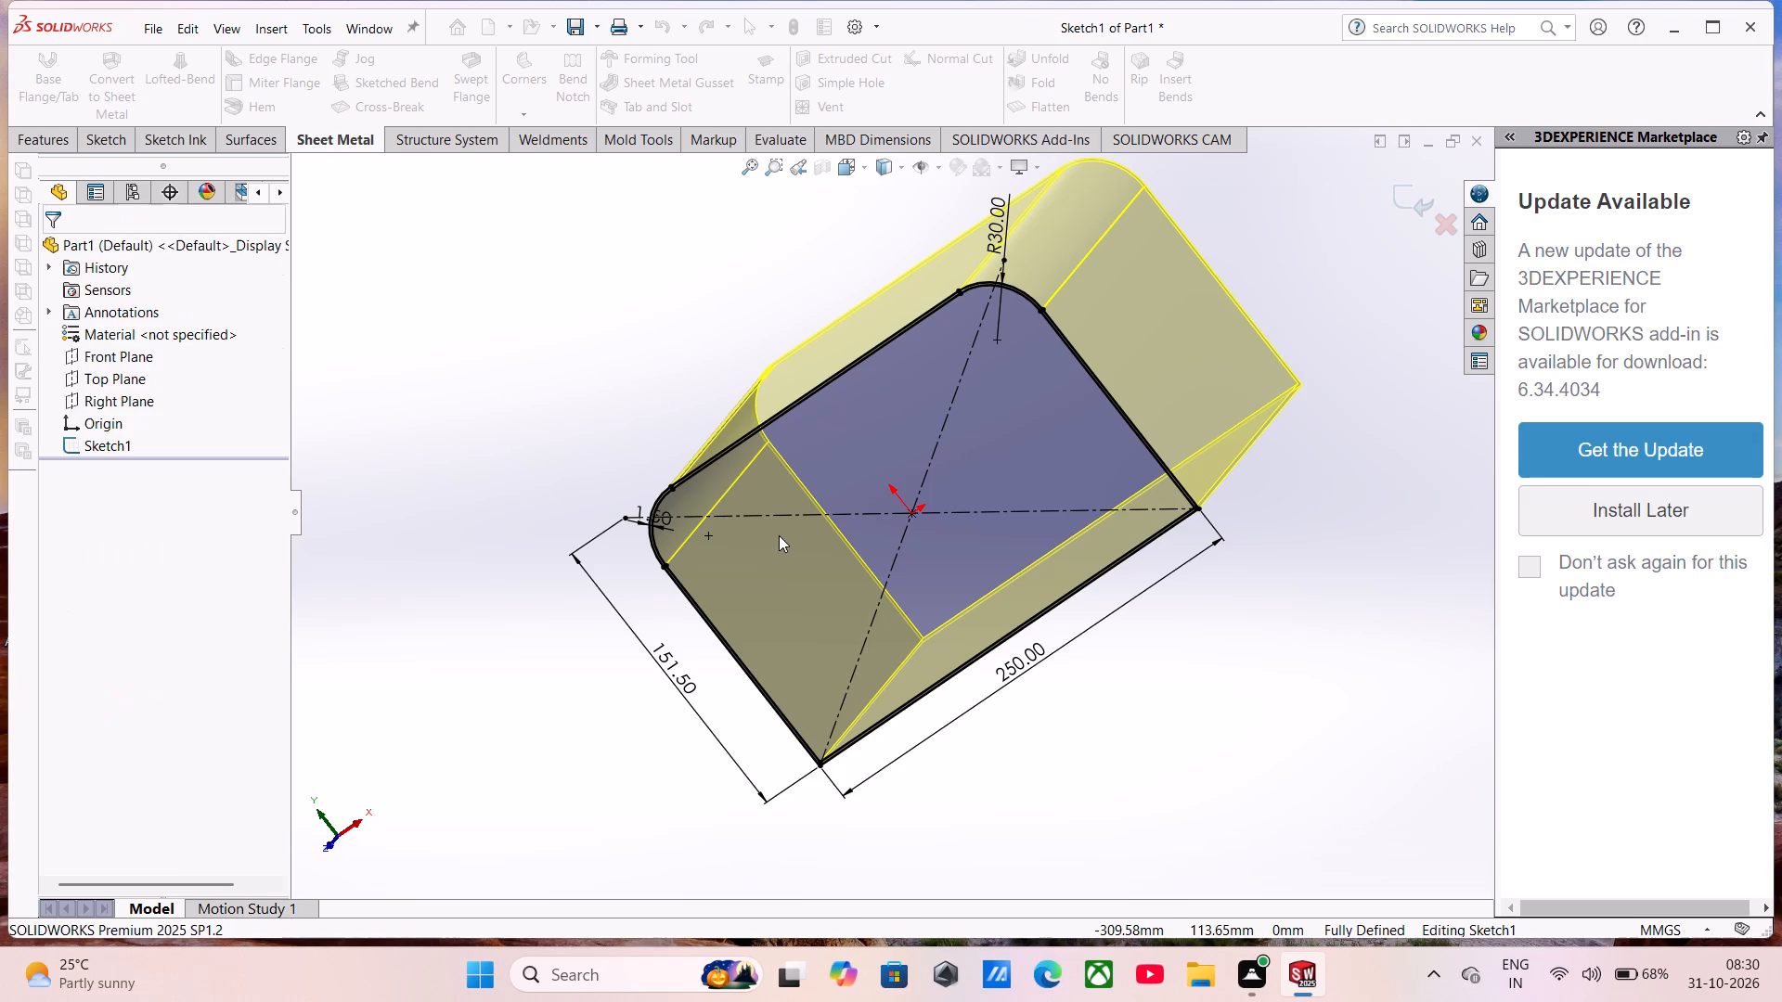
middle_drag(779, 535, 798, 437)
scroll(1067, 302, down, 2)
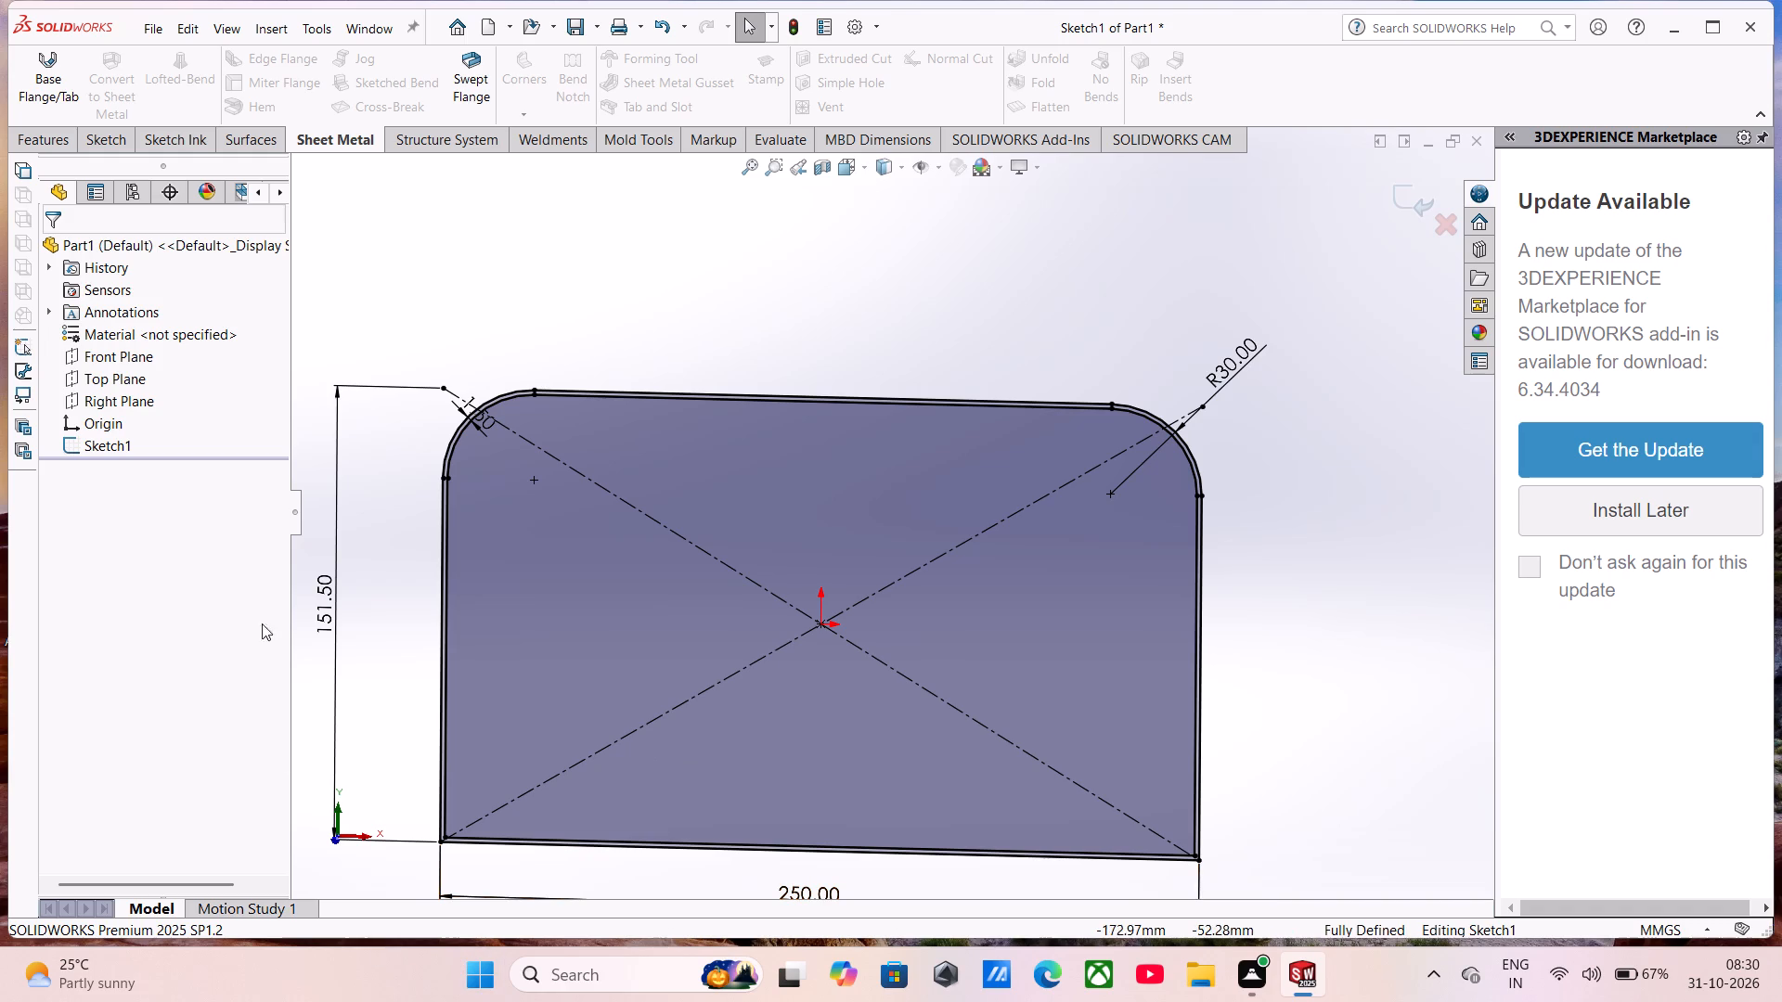
Trim away the inner offset's top line, upper-left arc, vertical line on the left side, bottom line and the short remnant at the lower-left corner.
click(61, 147)
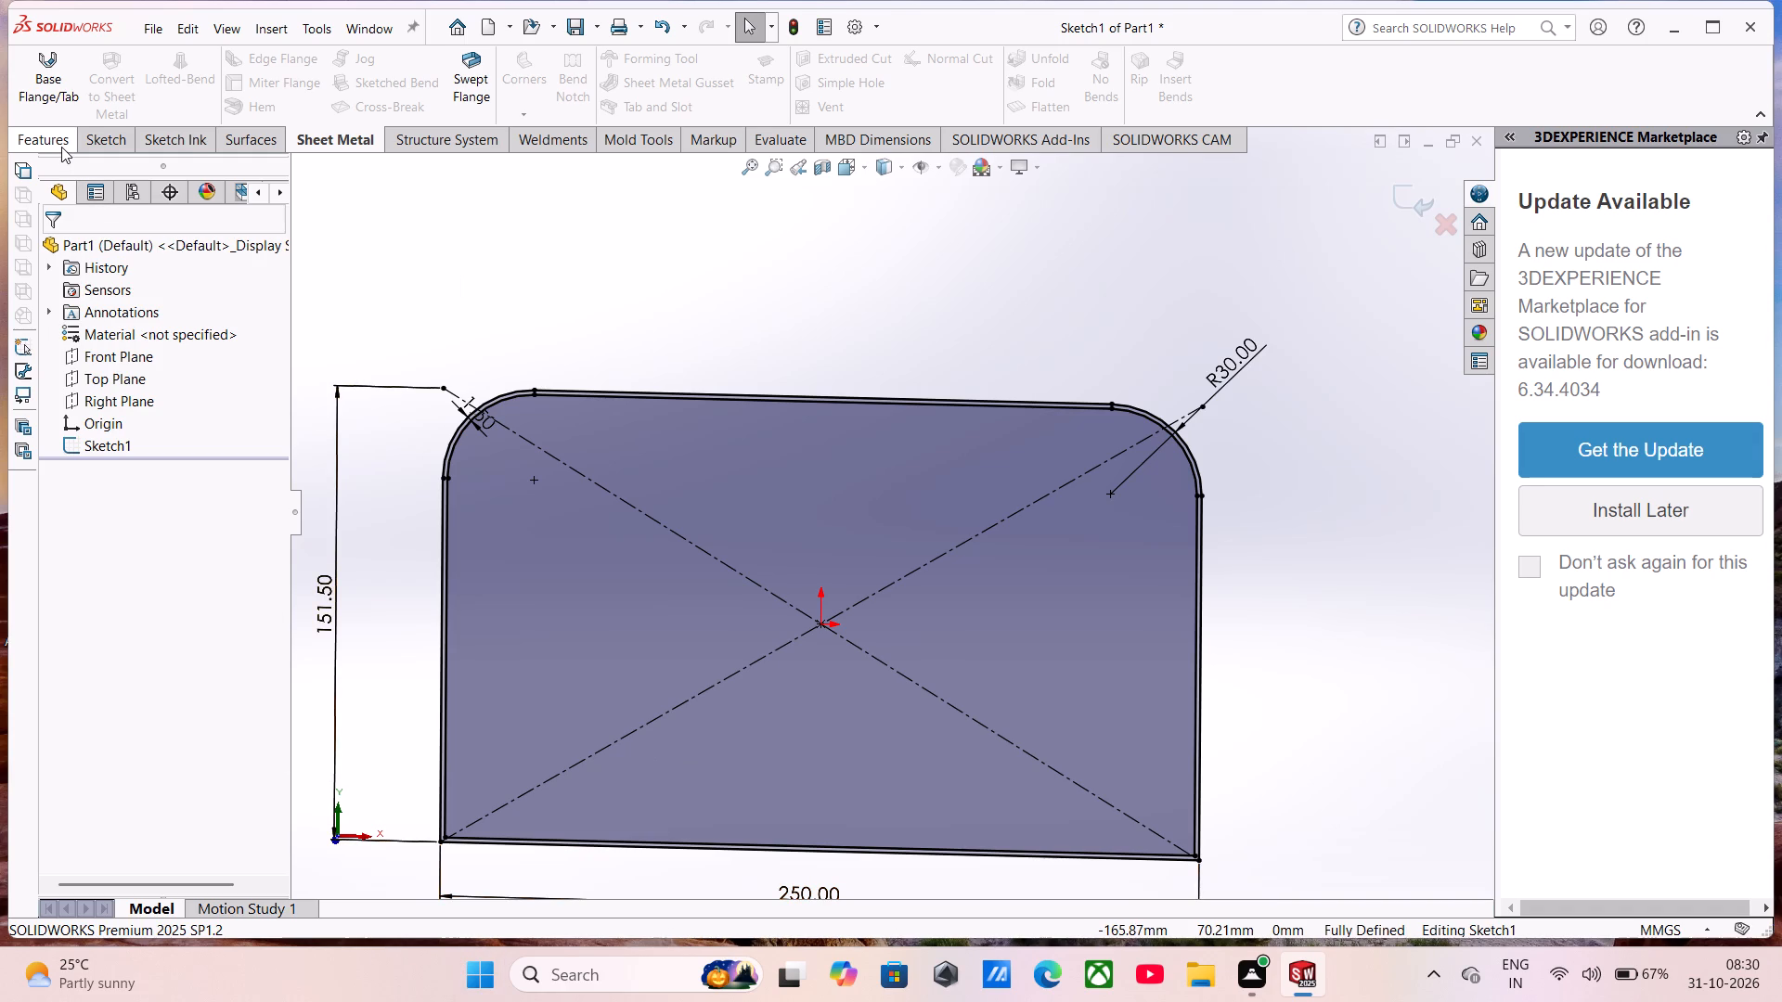
click(103, 129)
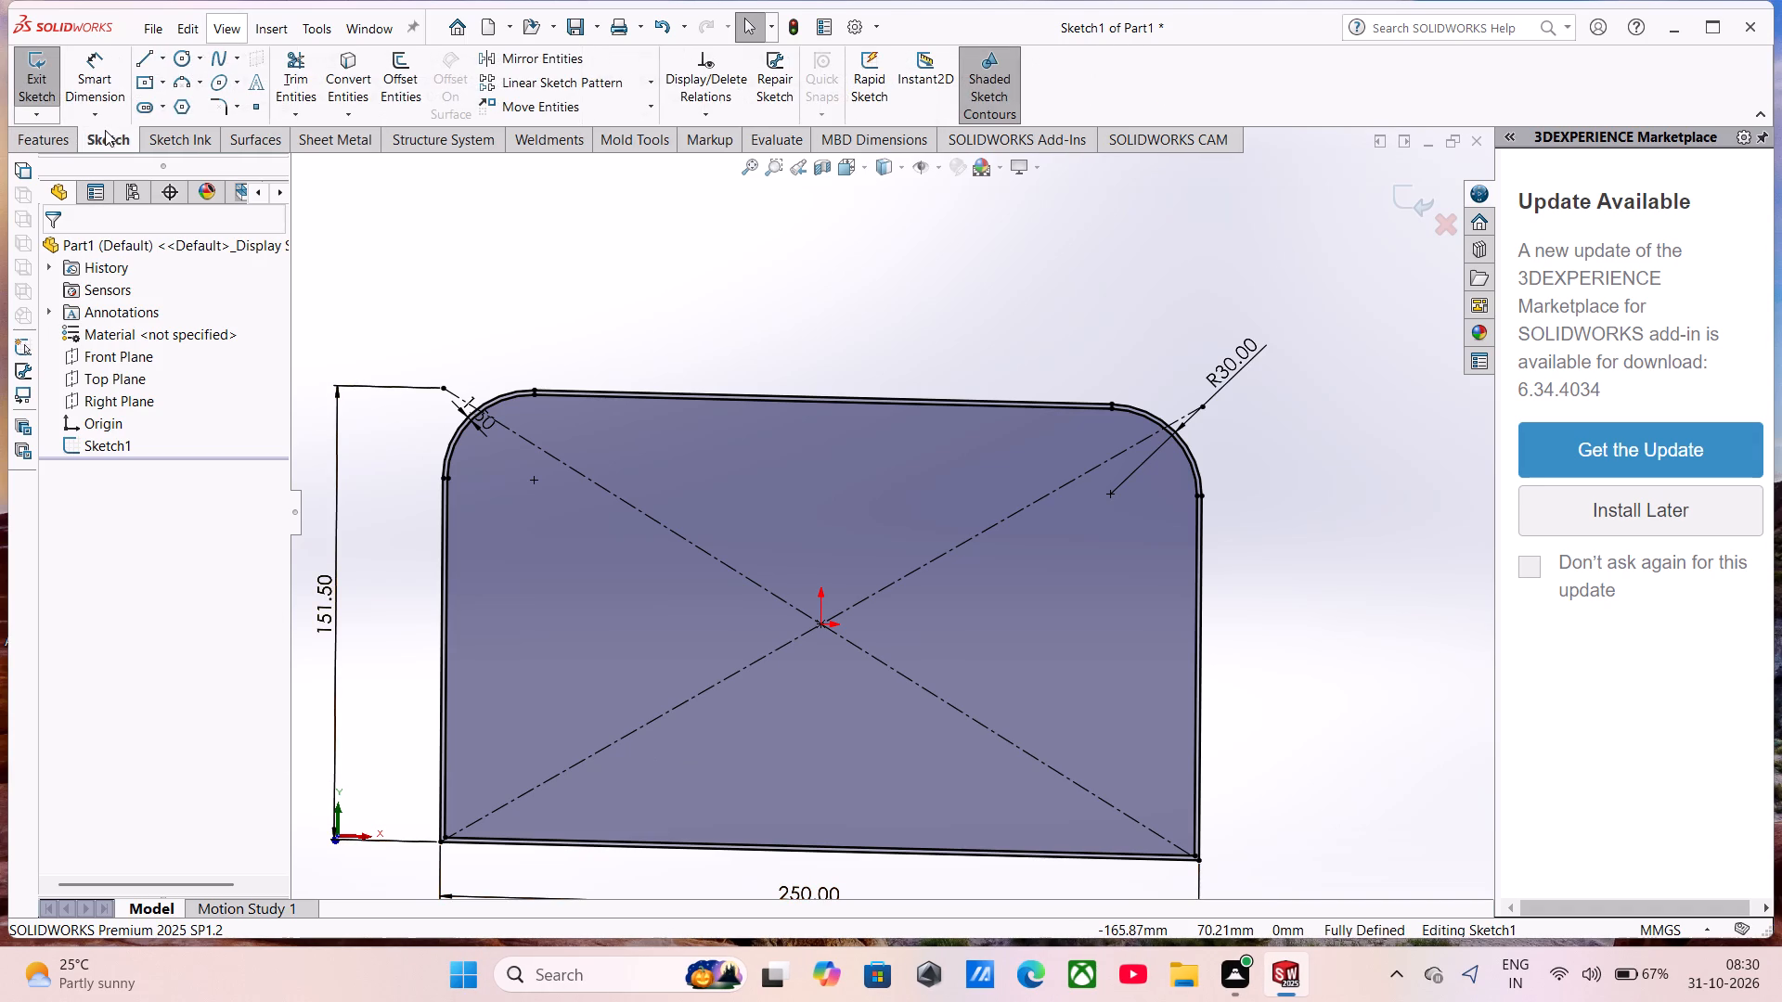
click(307, 75)
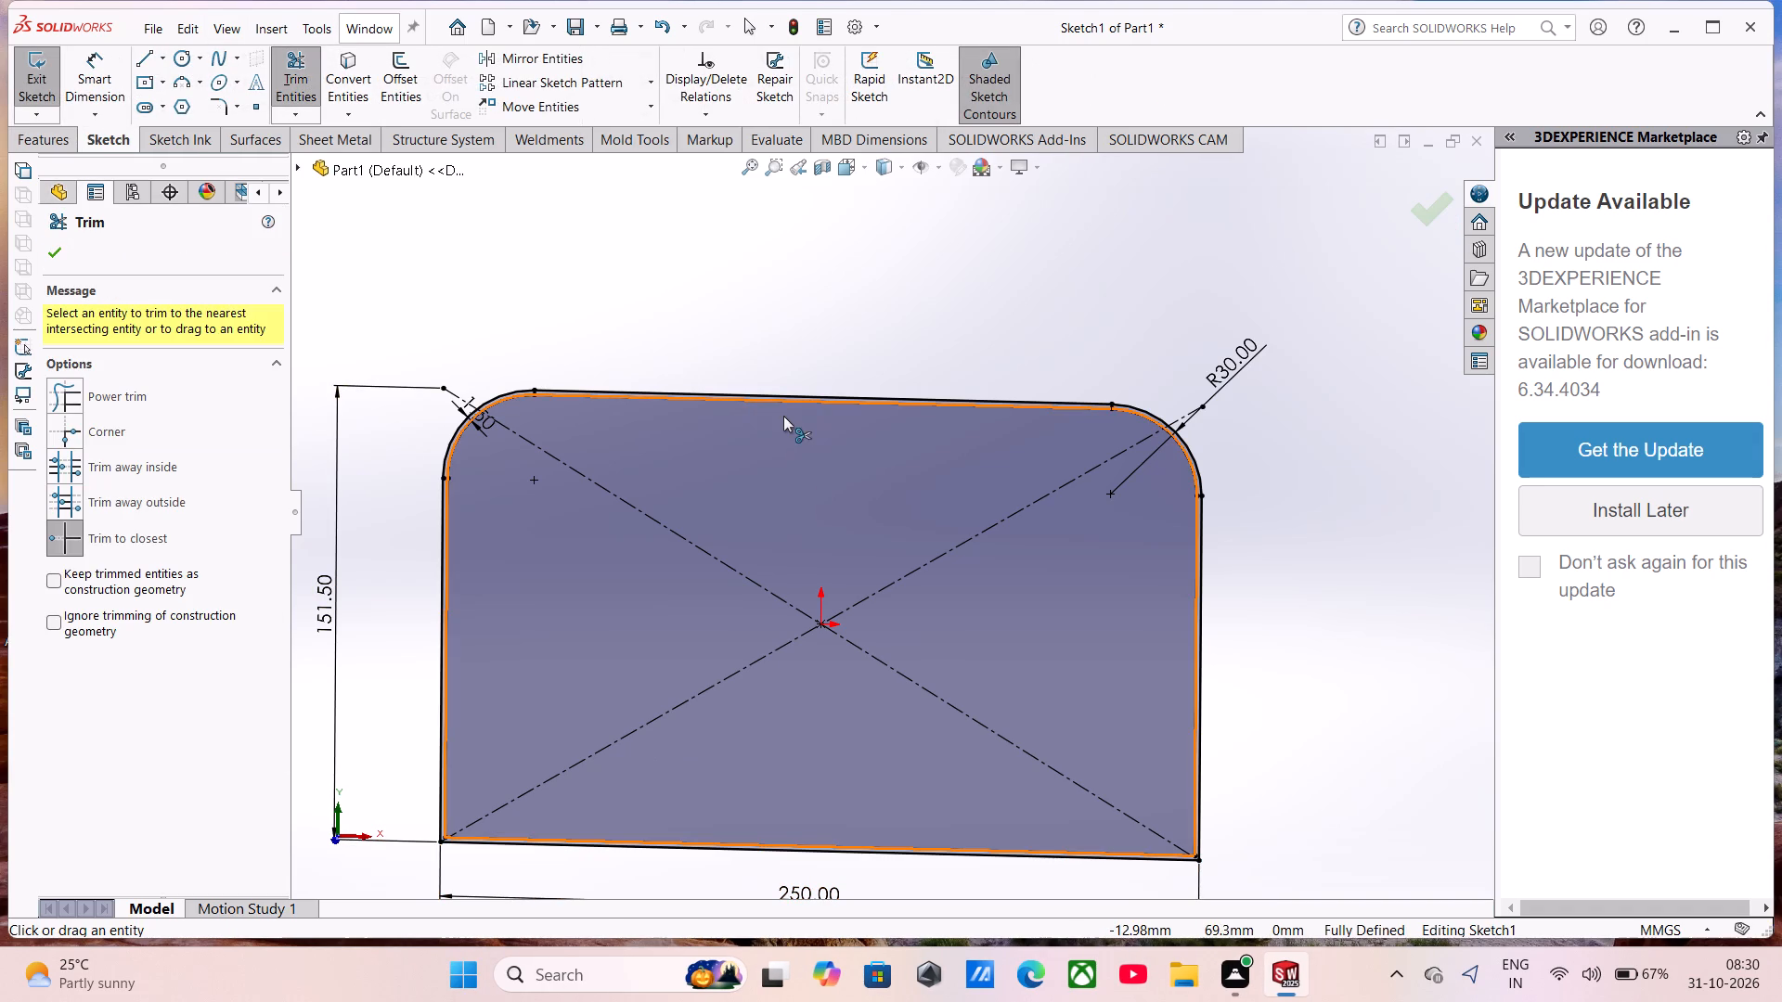
click(782, 409)
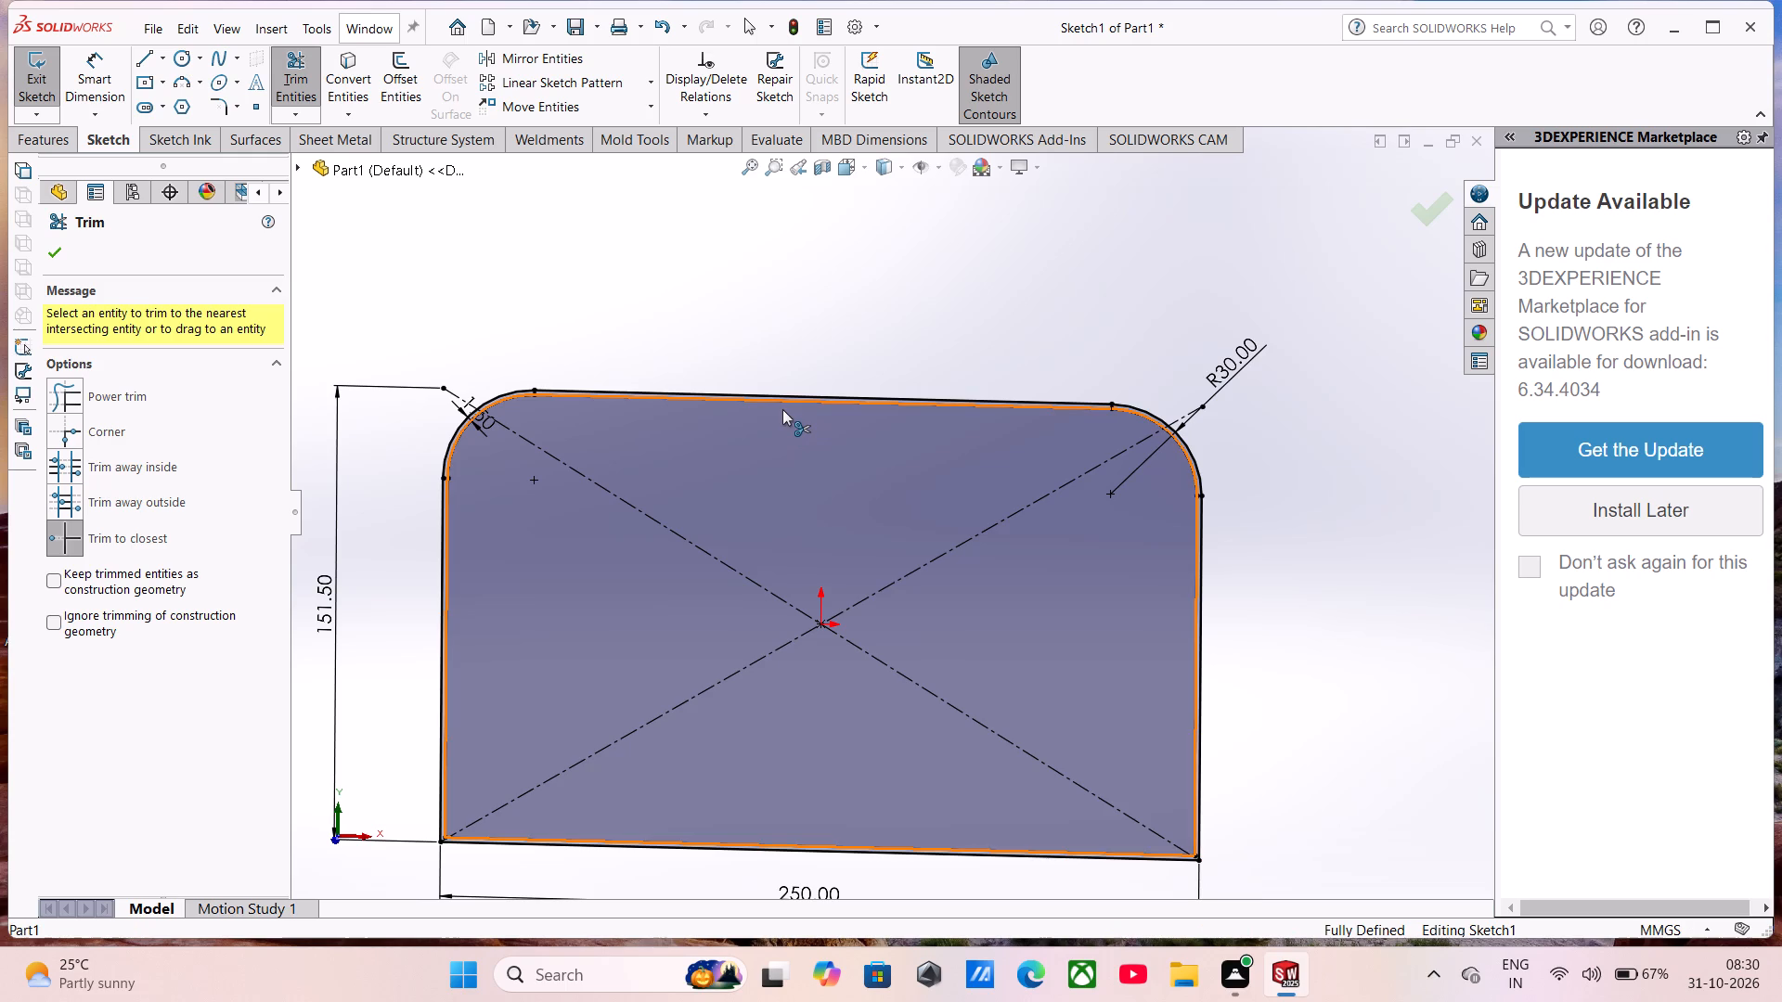
click(781, 404)
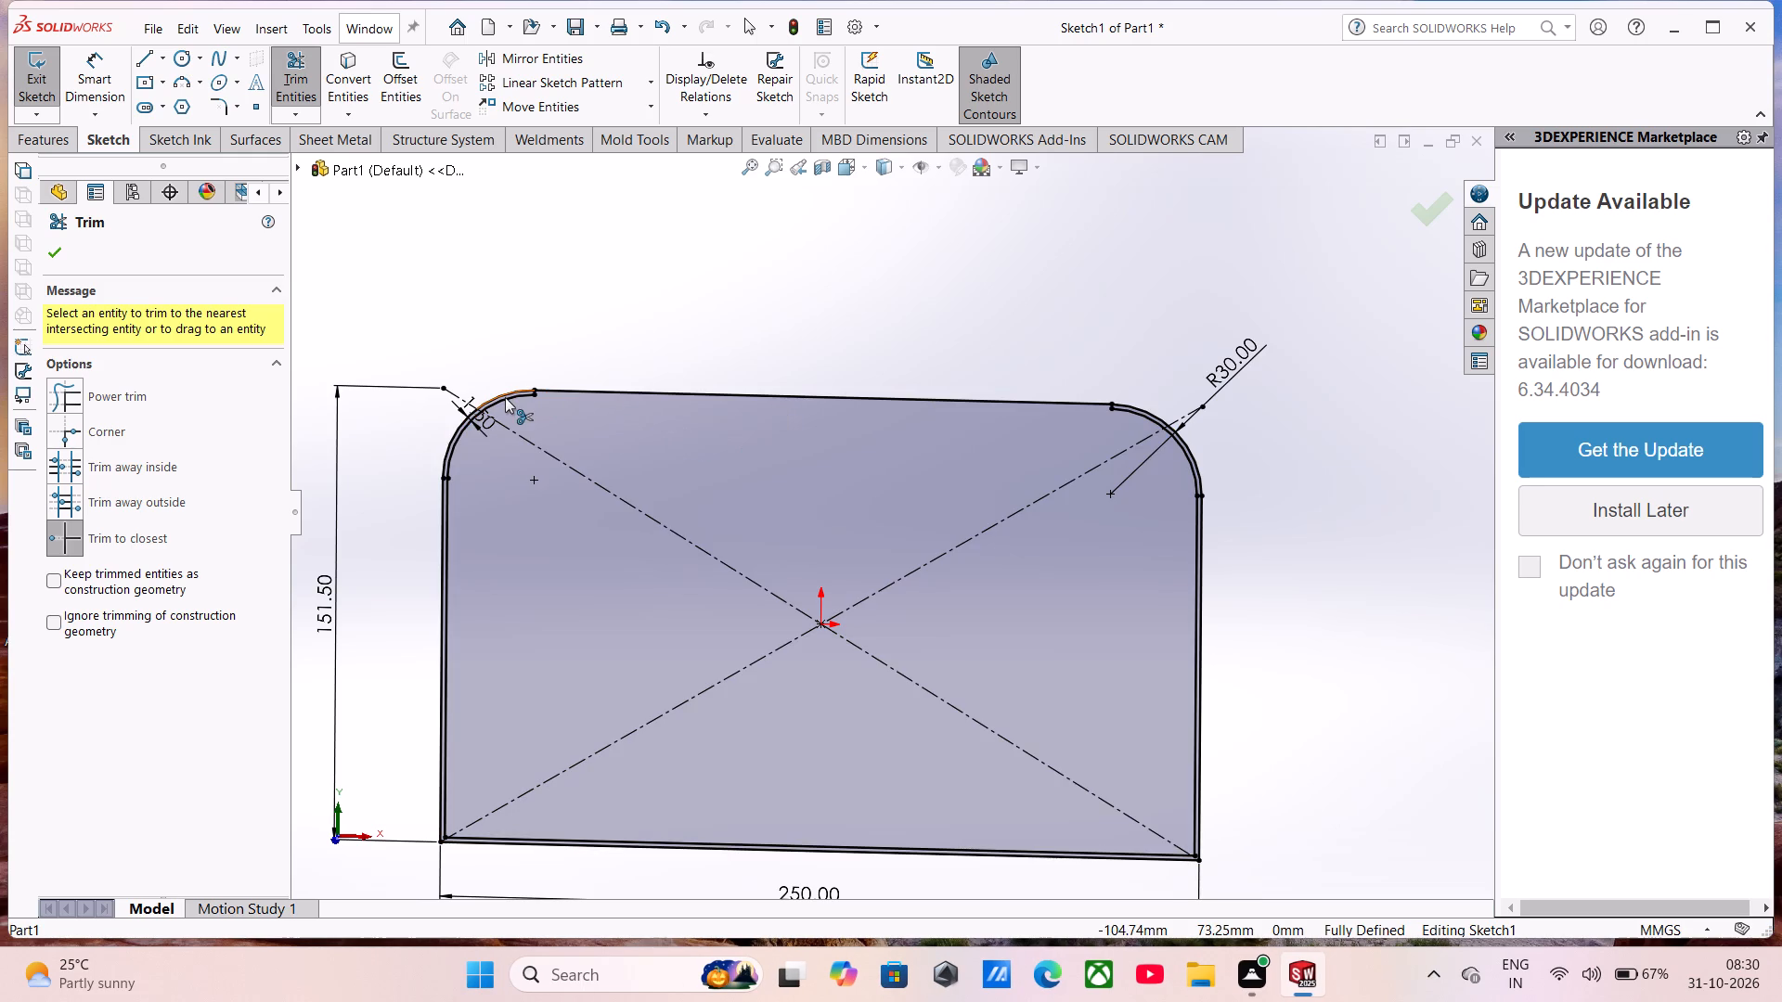
click(510, 401)
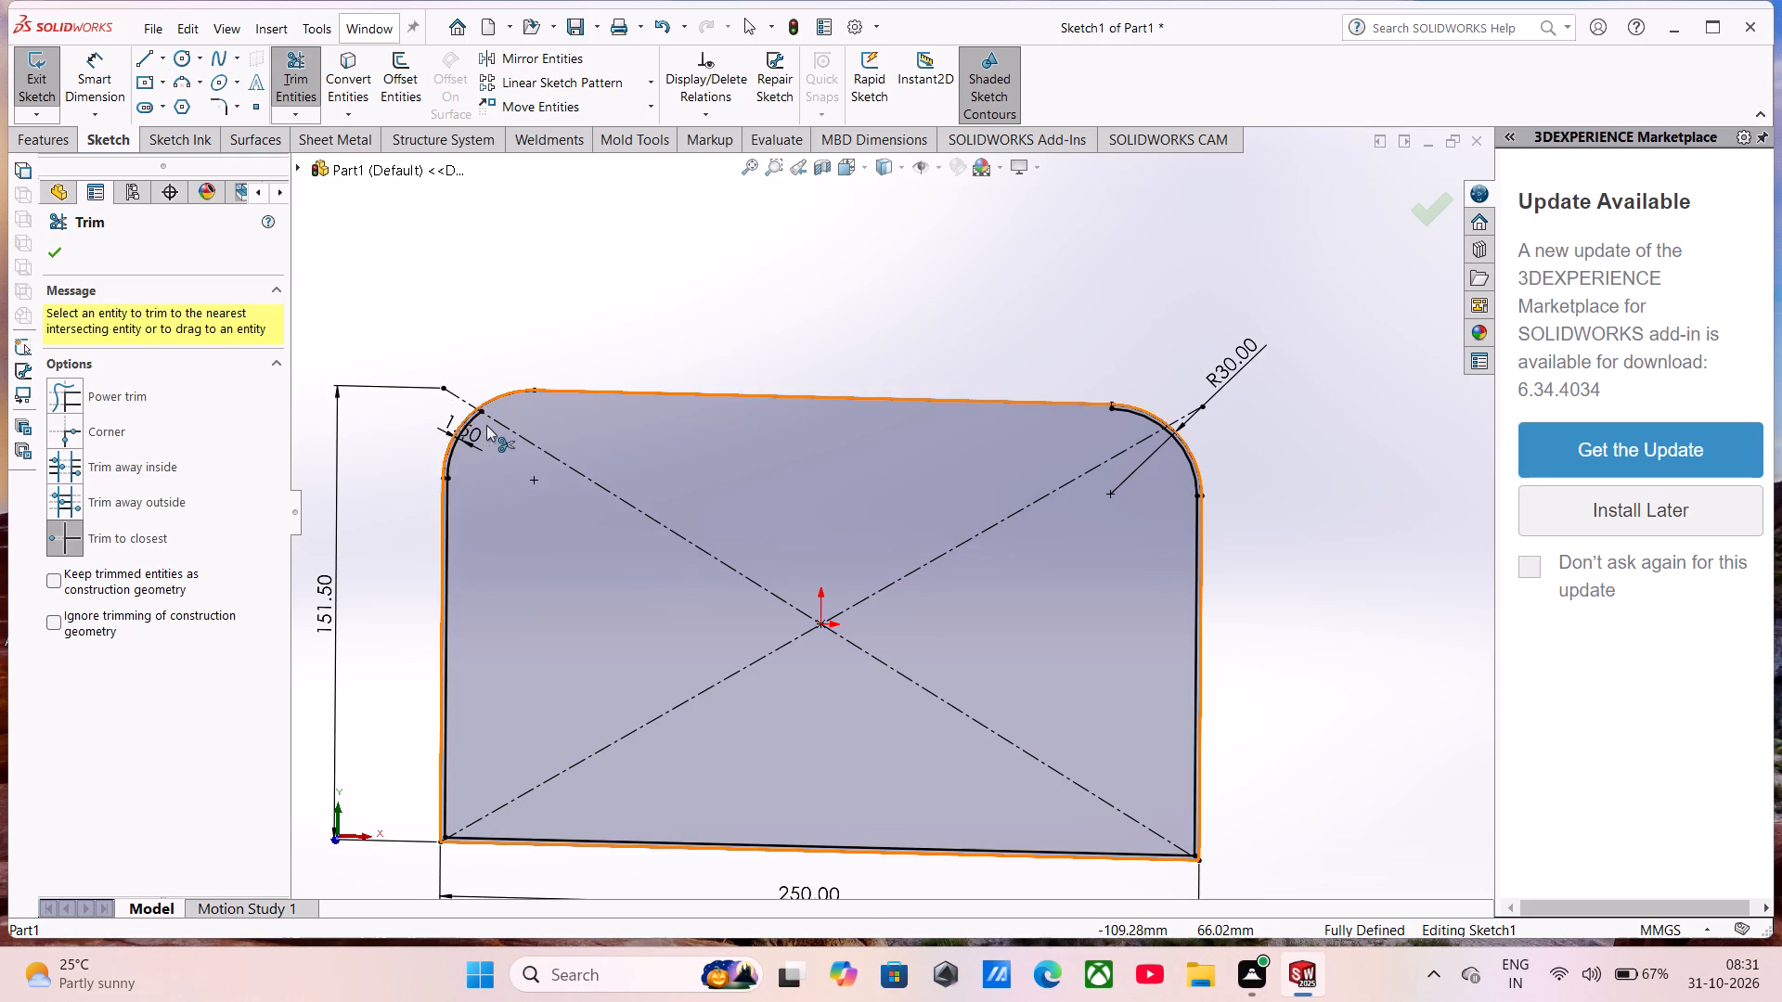
click(459, 440)
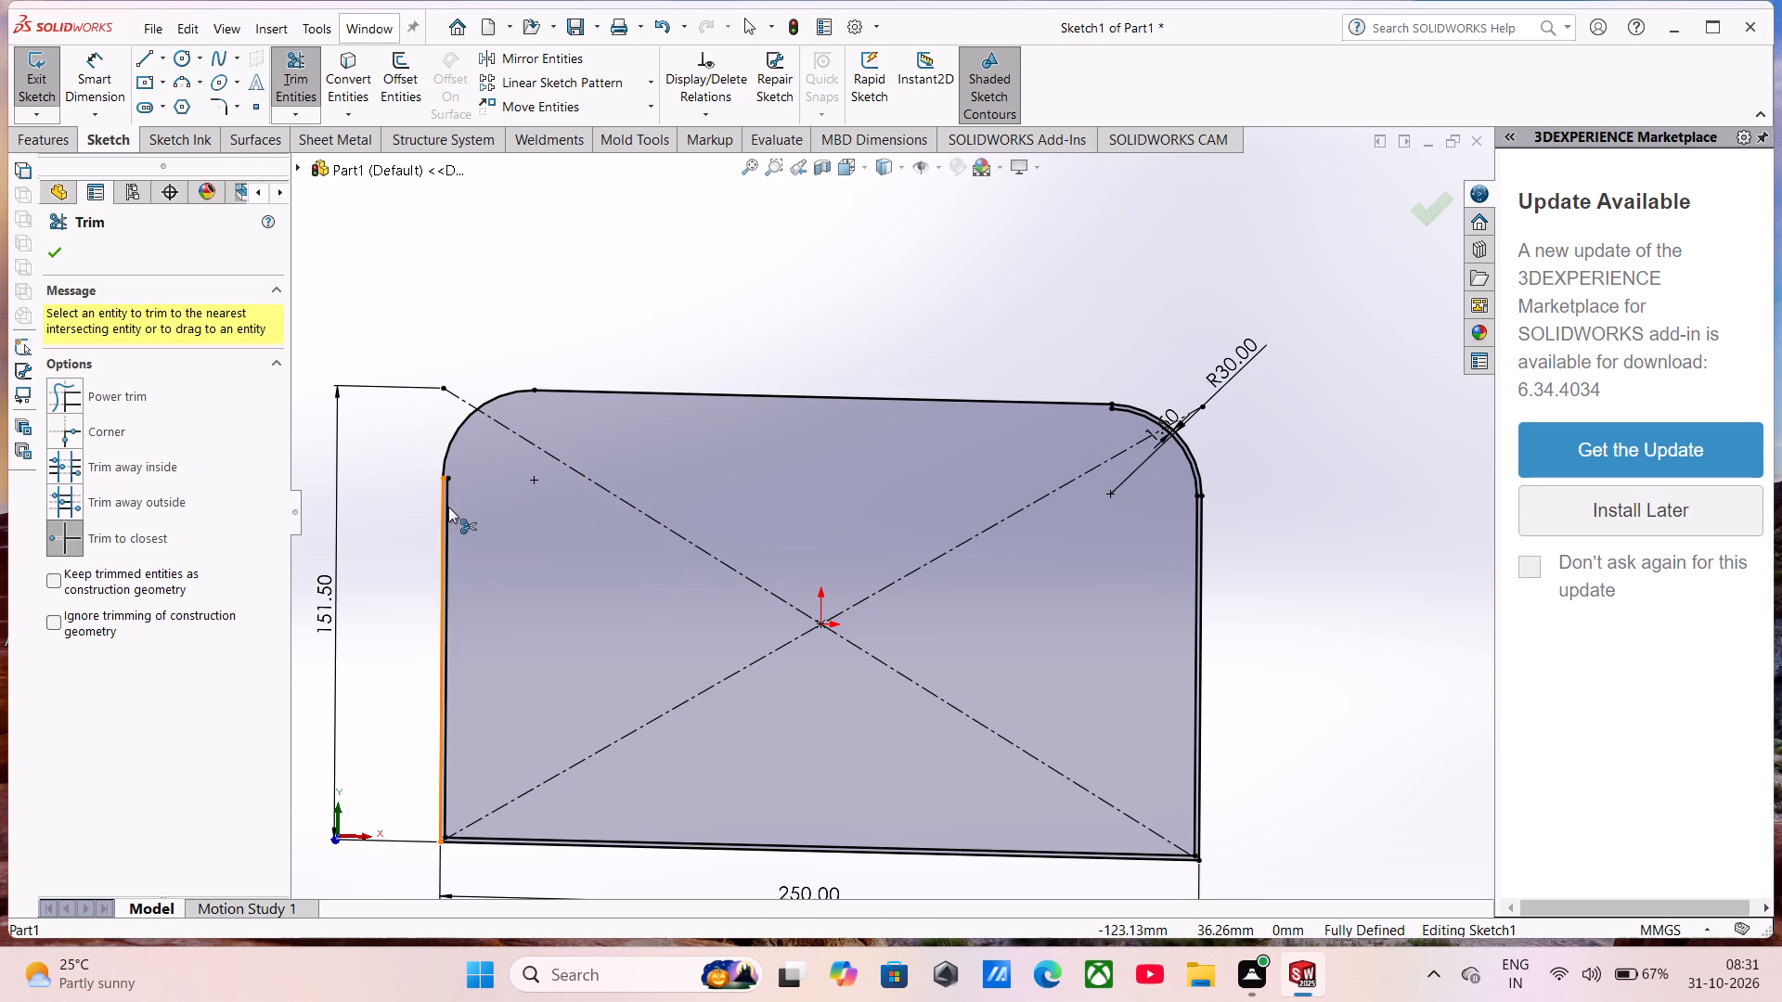
click(448, 507)
scroll(651, 674, up, 2)
scroll(562, 728, down, 3)
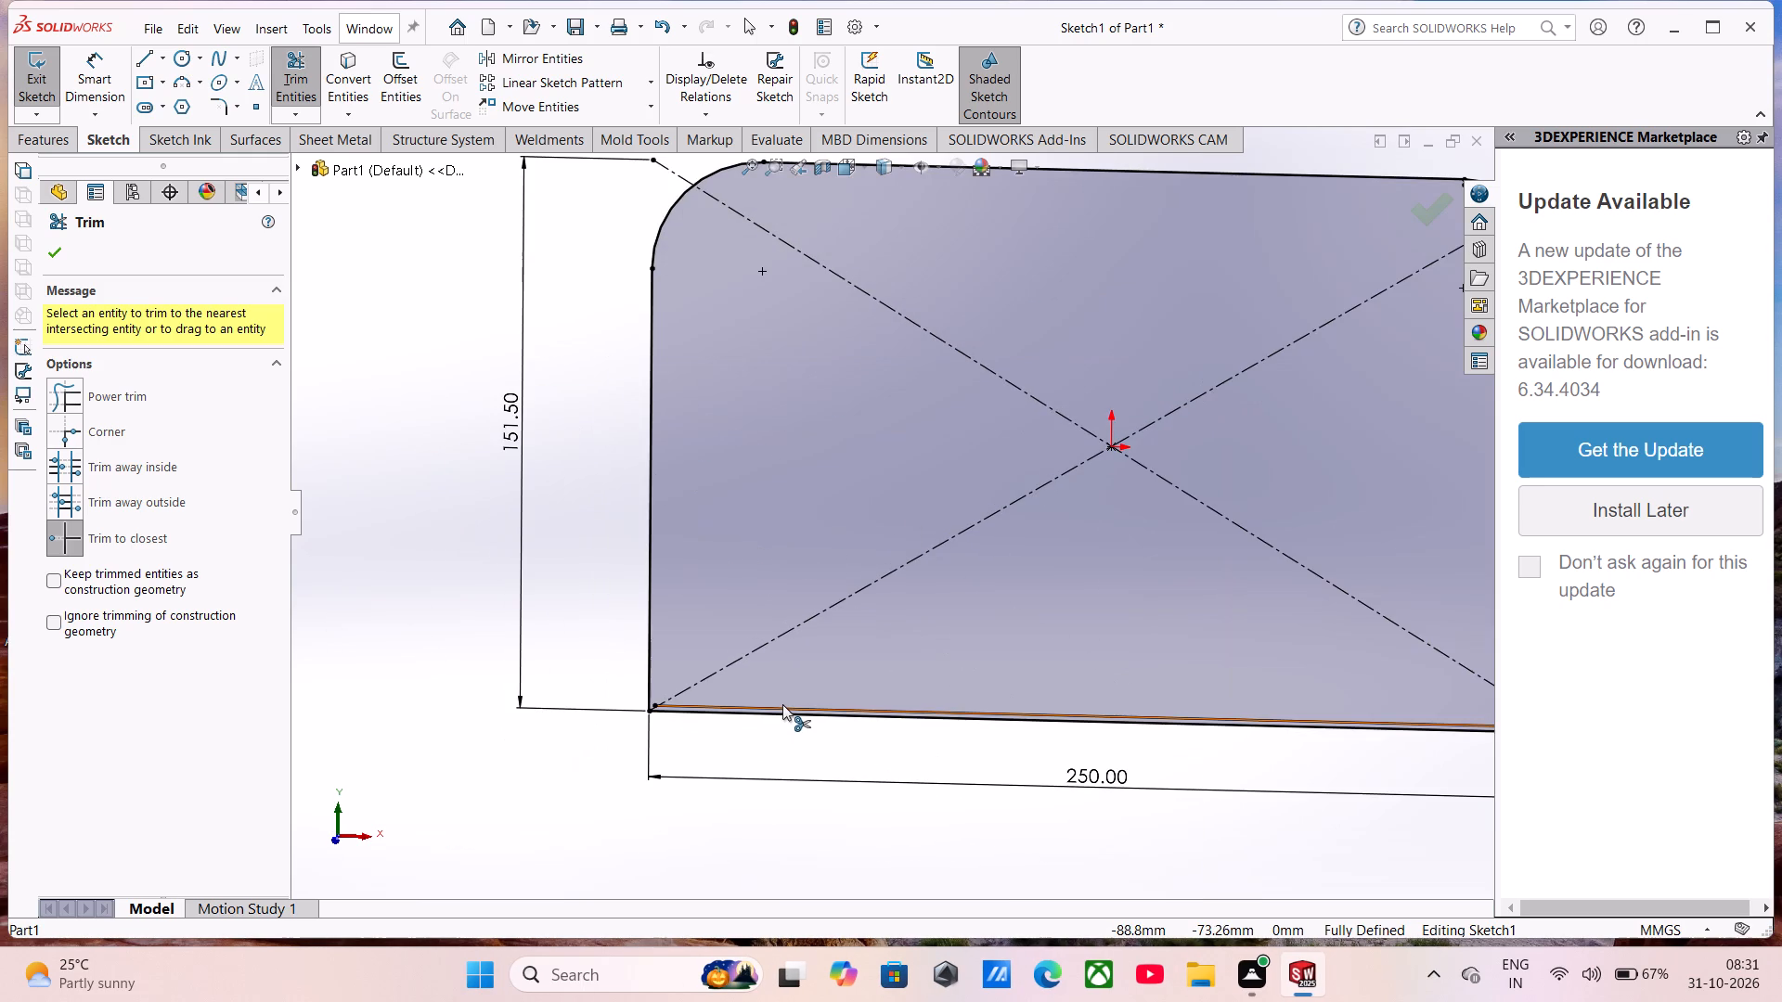
click(782, 704)
scroll(730, 700, down, 4)
scroll(652, 701, down, 4)
click(523, 566)
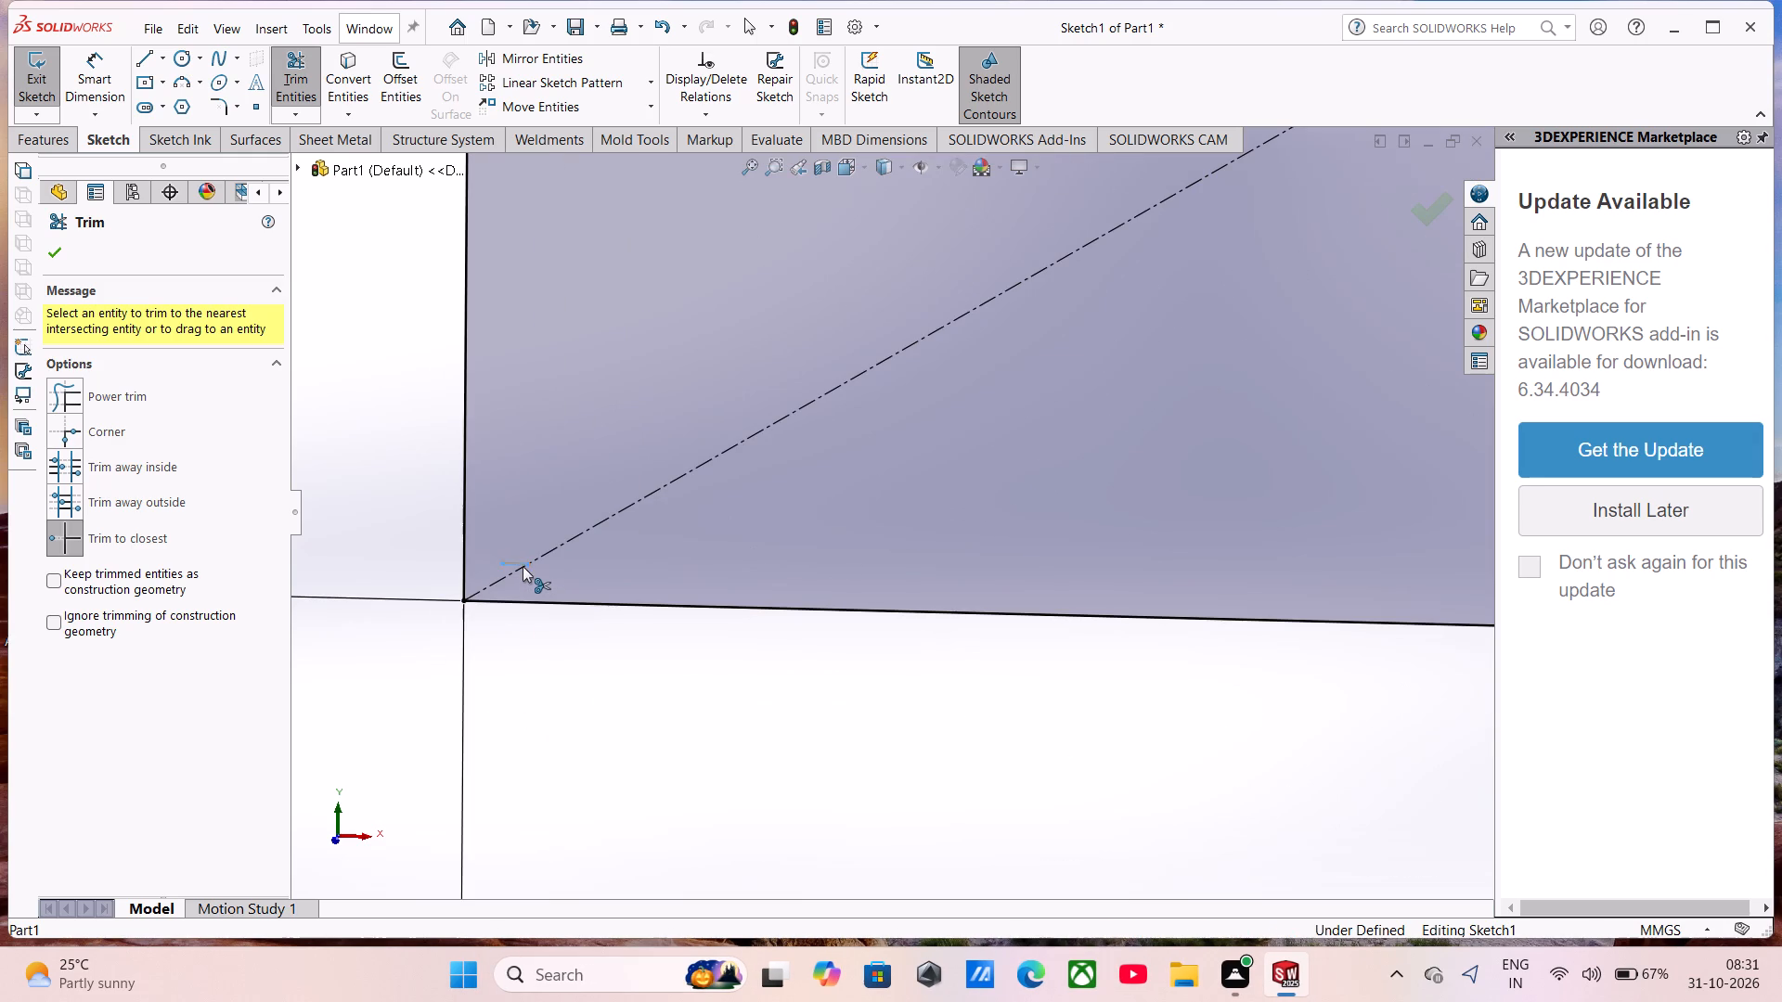
Remove the inner offset's upper-right arc and its vertical line on the right side, keeping the outer R30 arc intact.
scroll(575, 565, up, 9)
scroll(963, 414, up, 6)
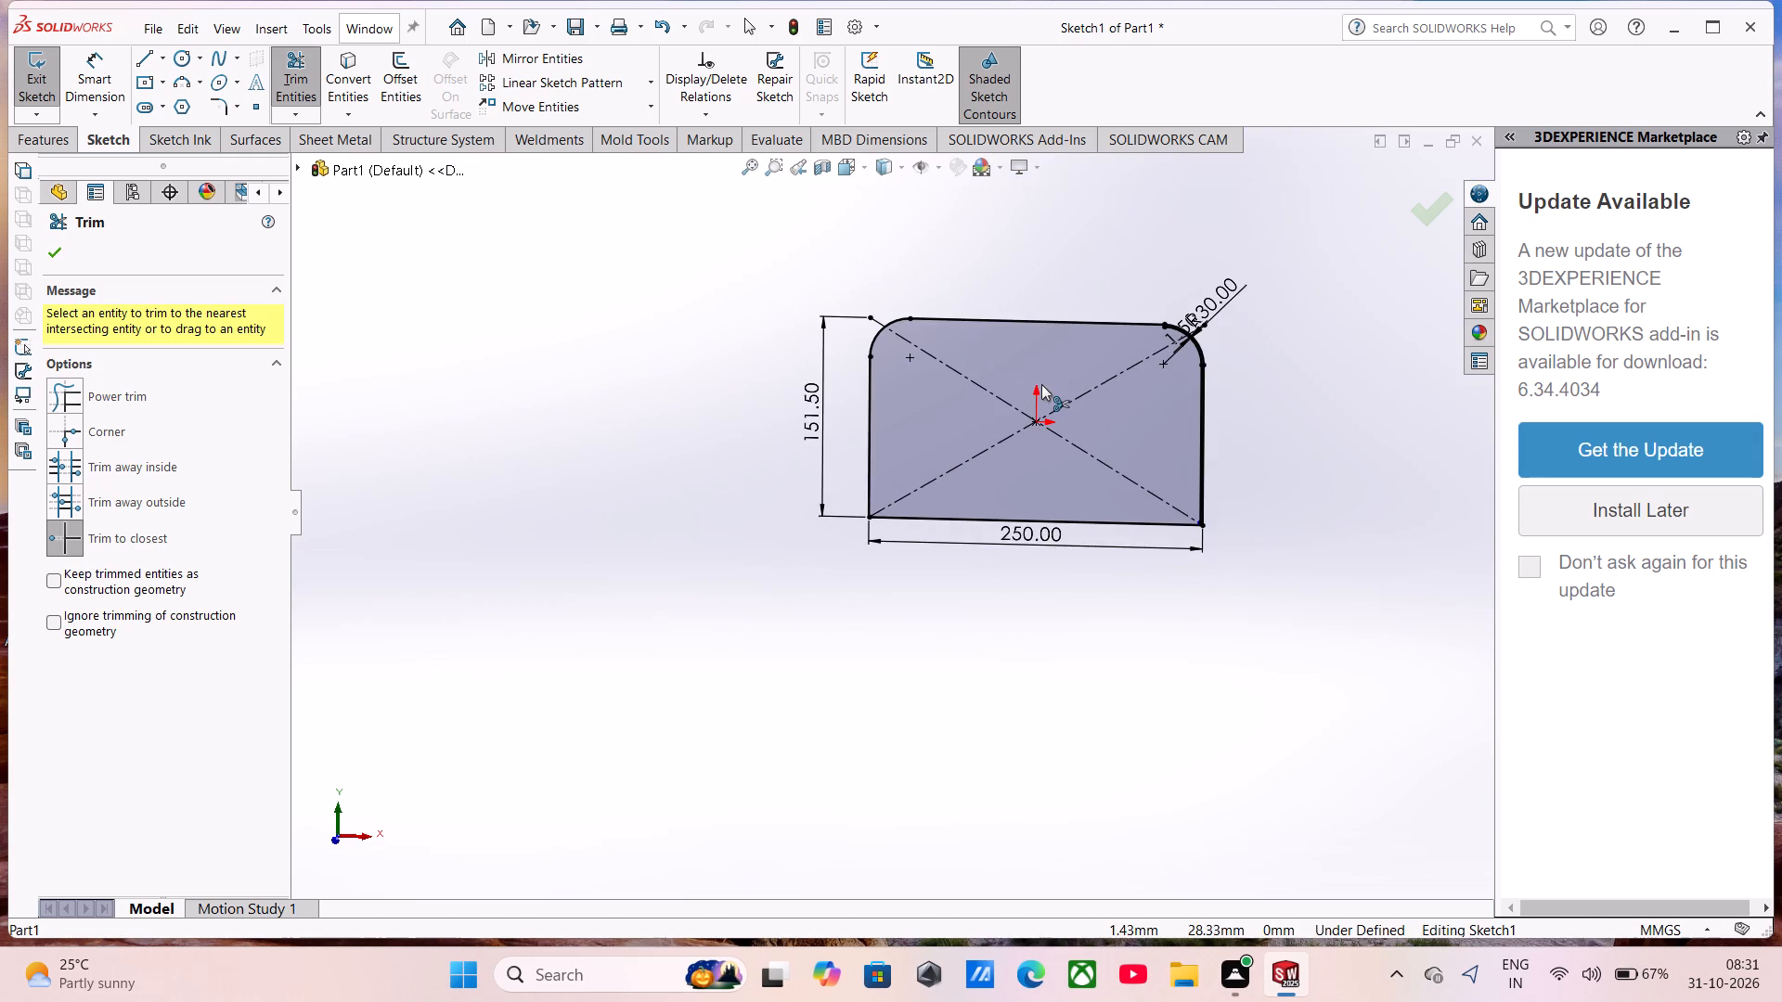
scroll(1043, 387, down, 4)
scroll(1315, 351, down, 2)
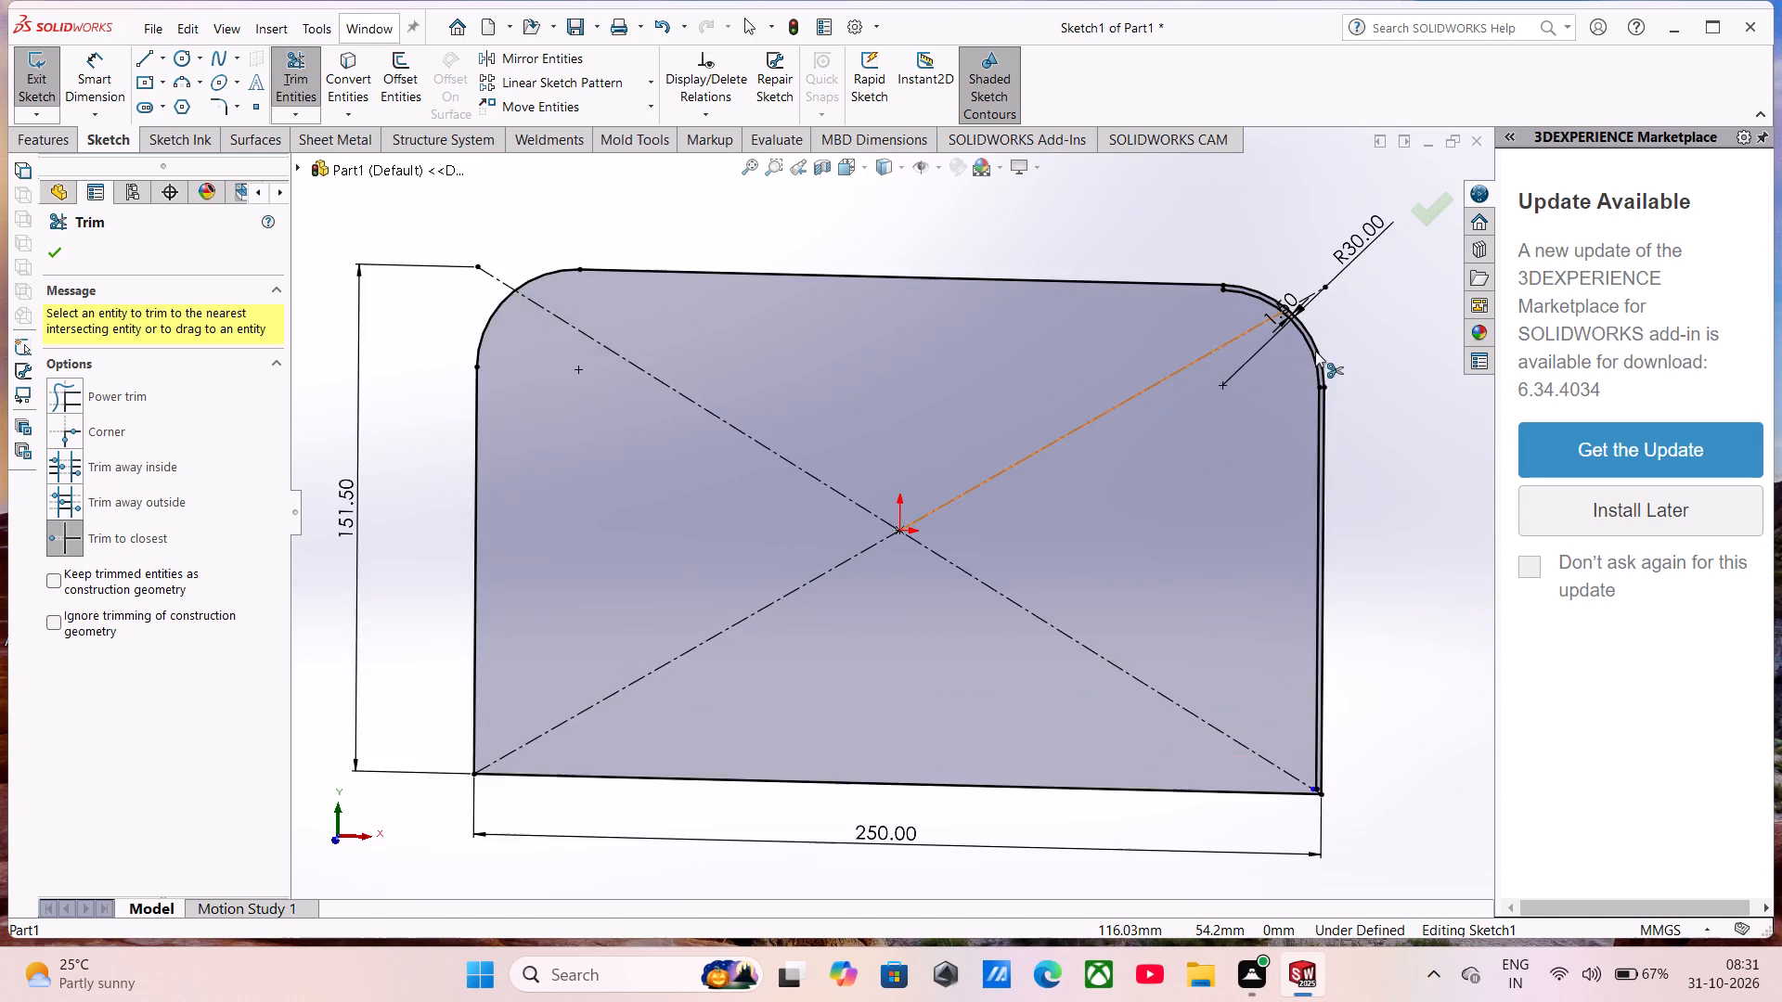
scroll(1315, 351, down, 1)
click(1255, 350)
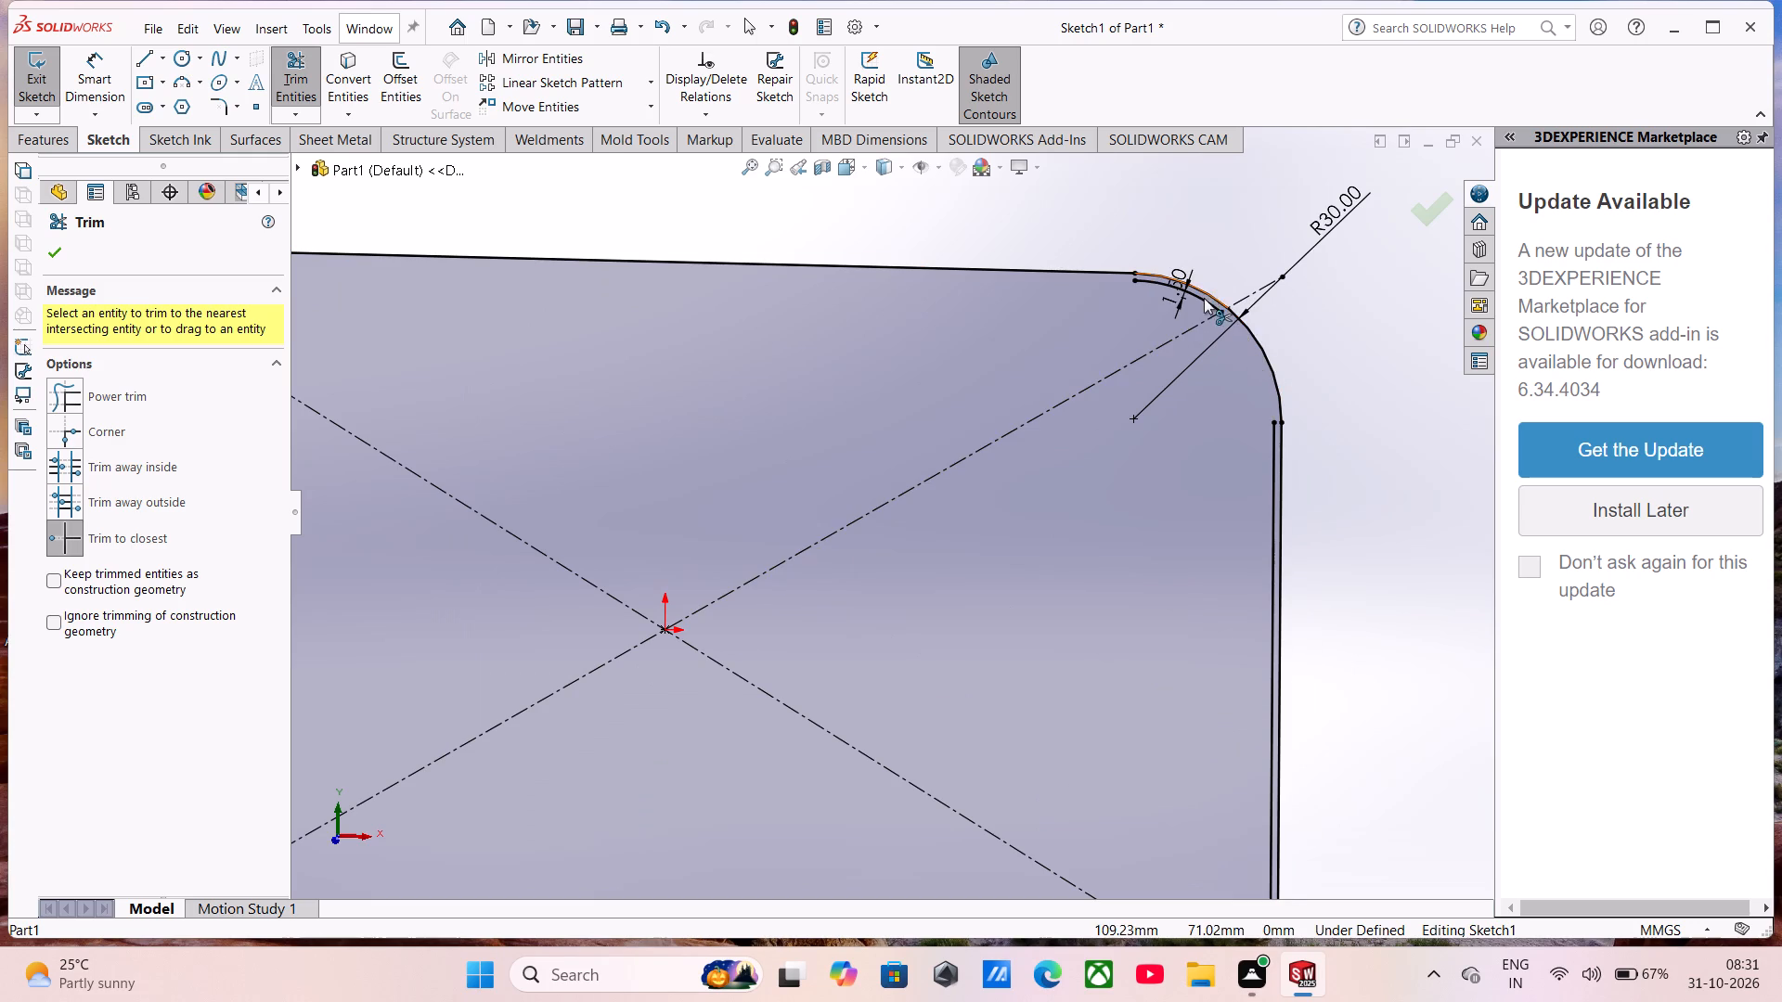
click(1191, 290)
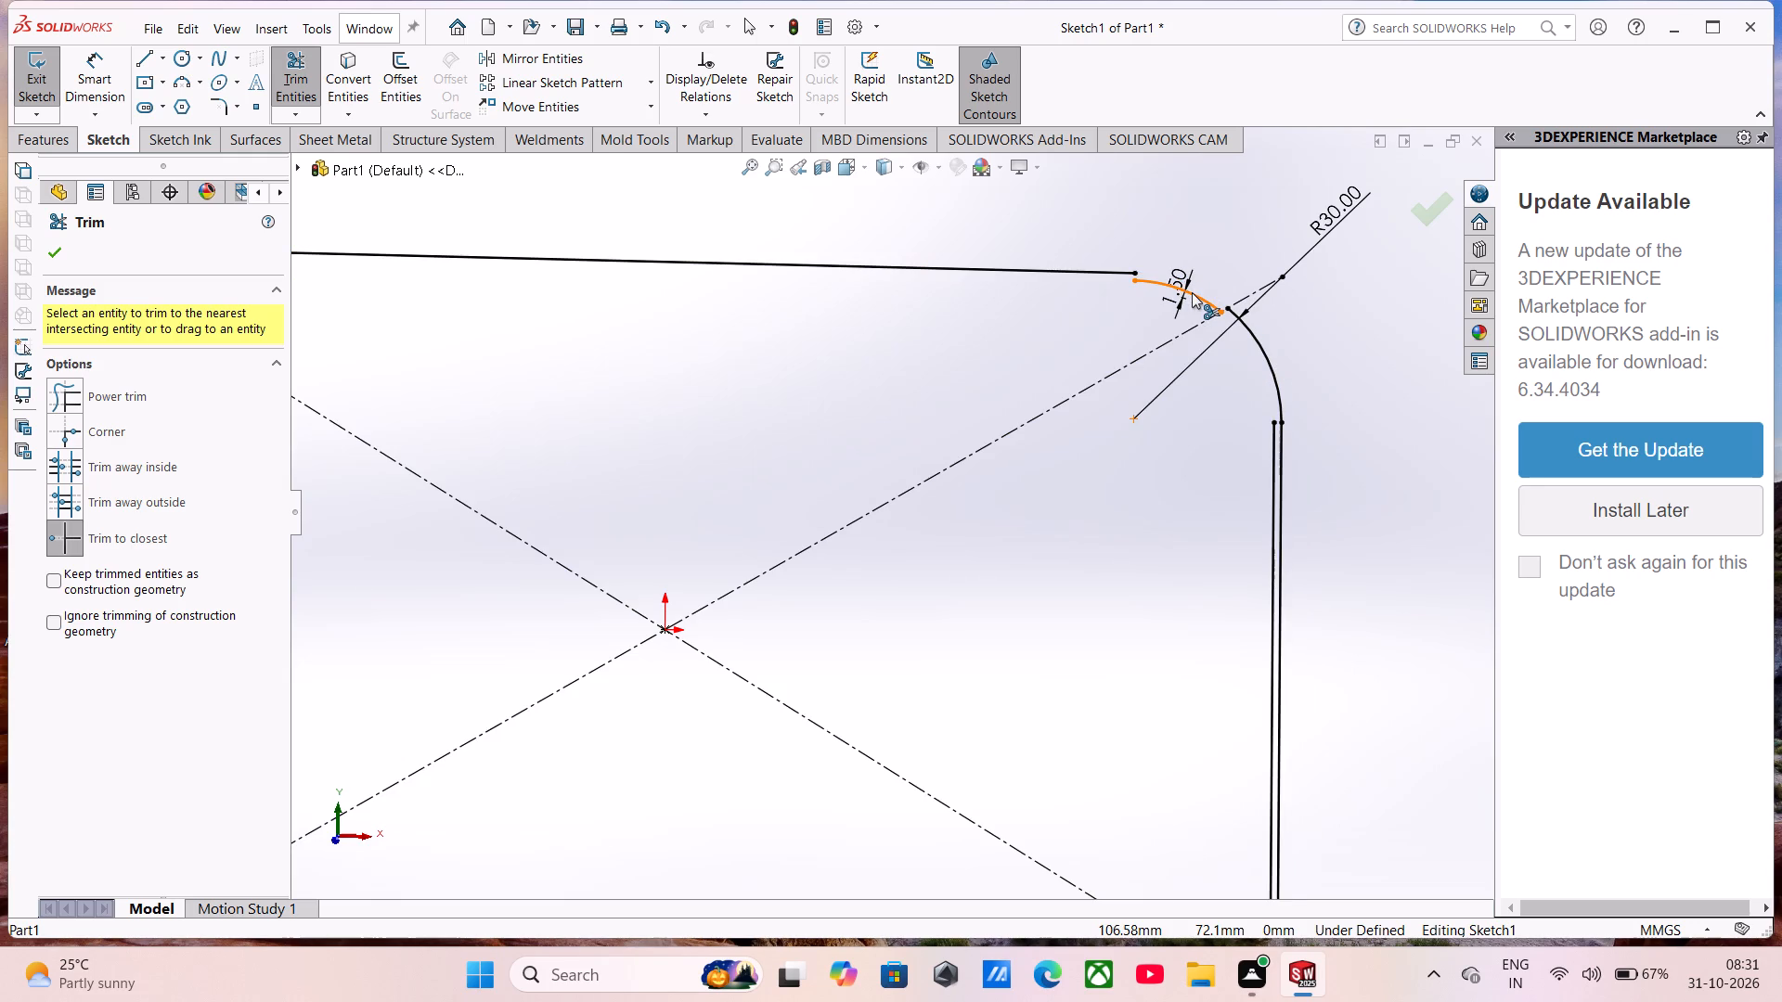
key(ctrl+z)
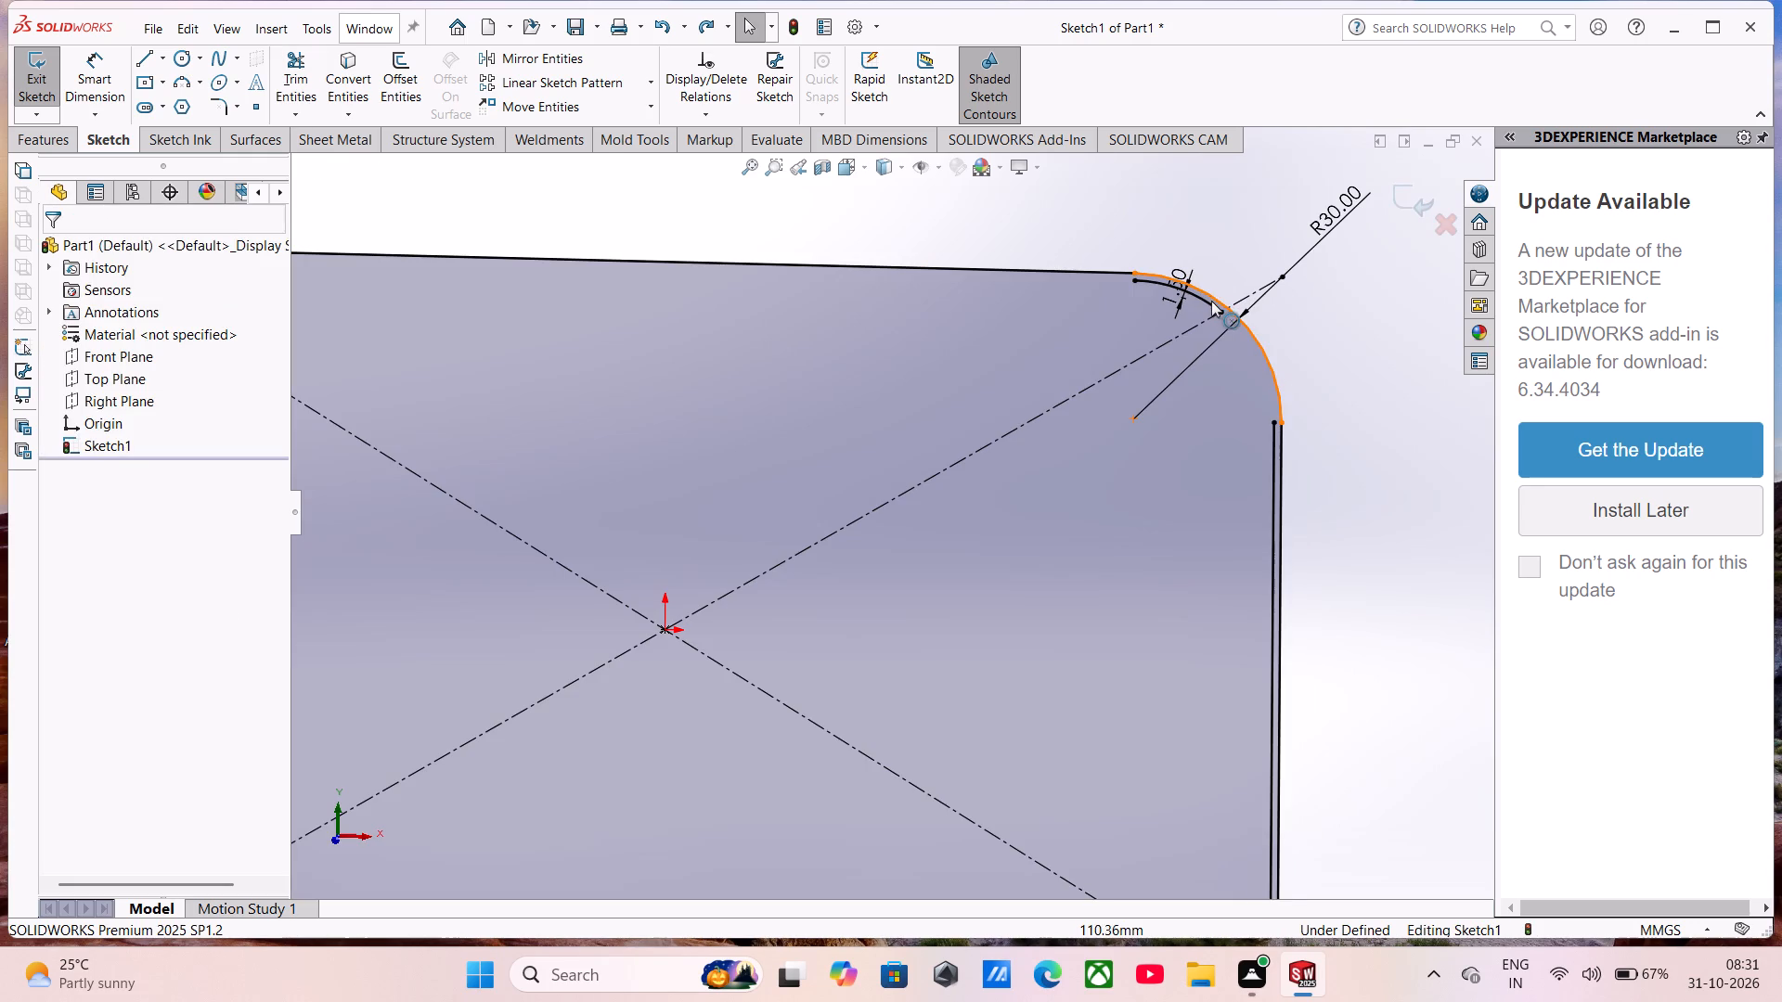
click(1211, 304)
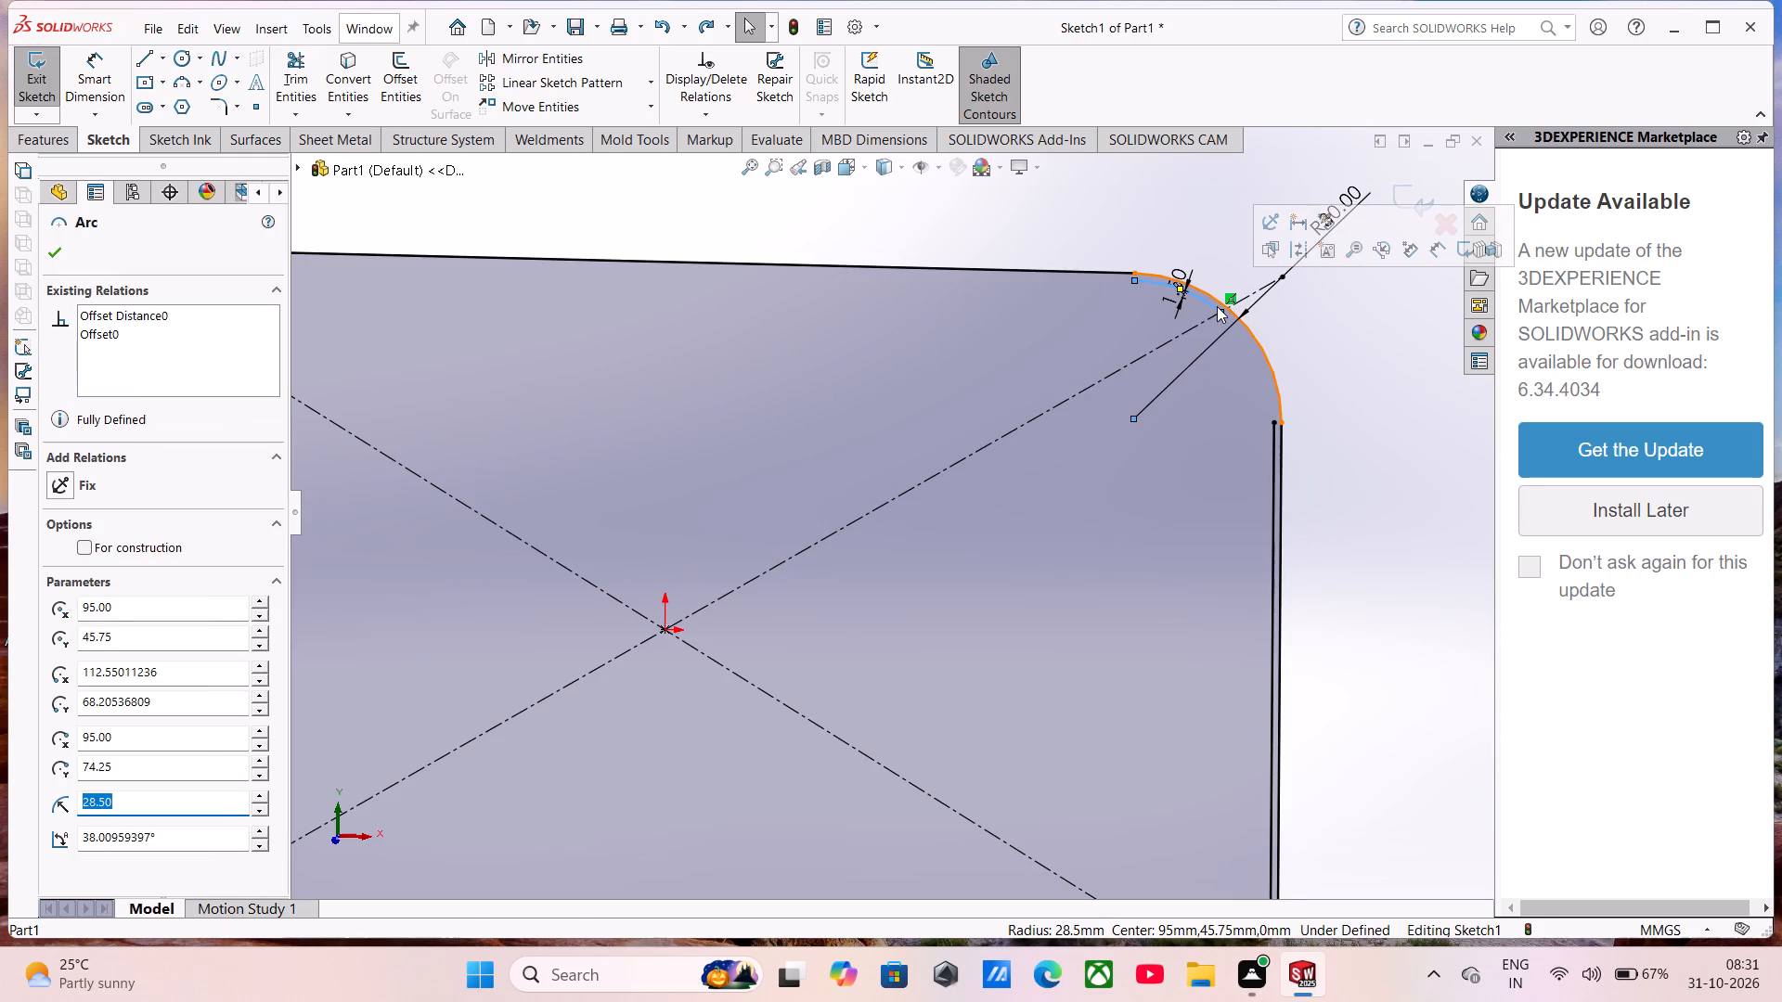
key(Delete)
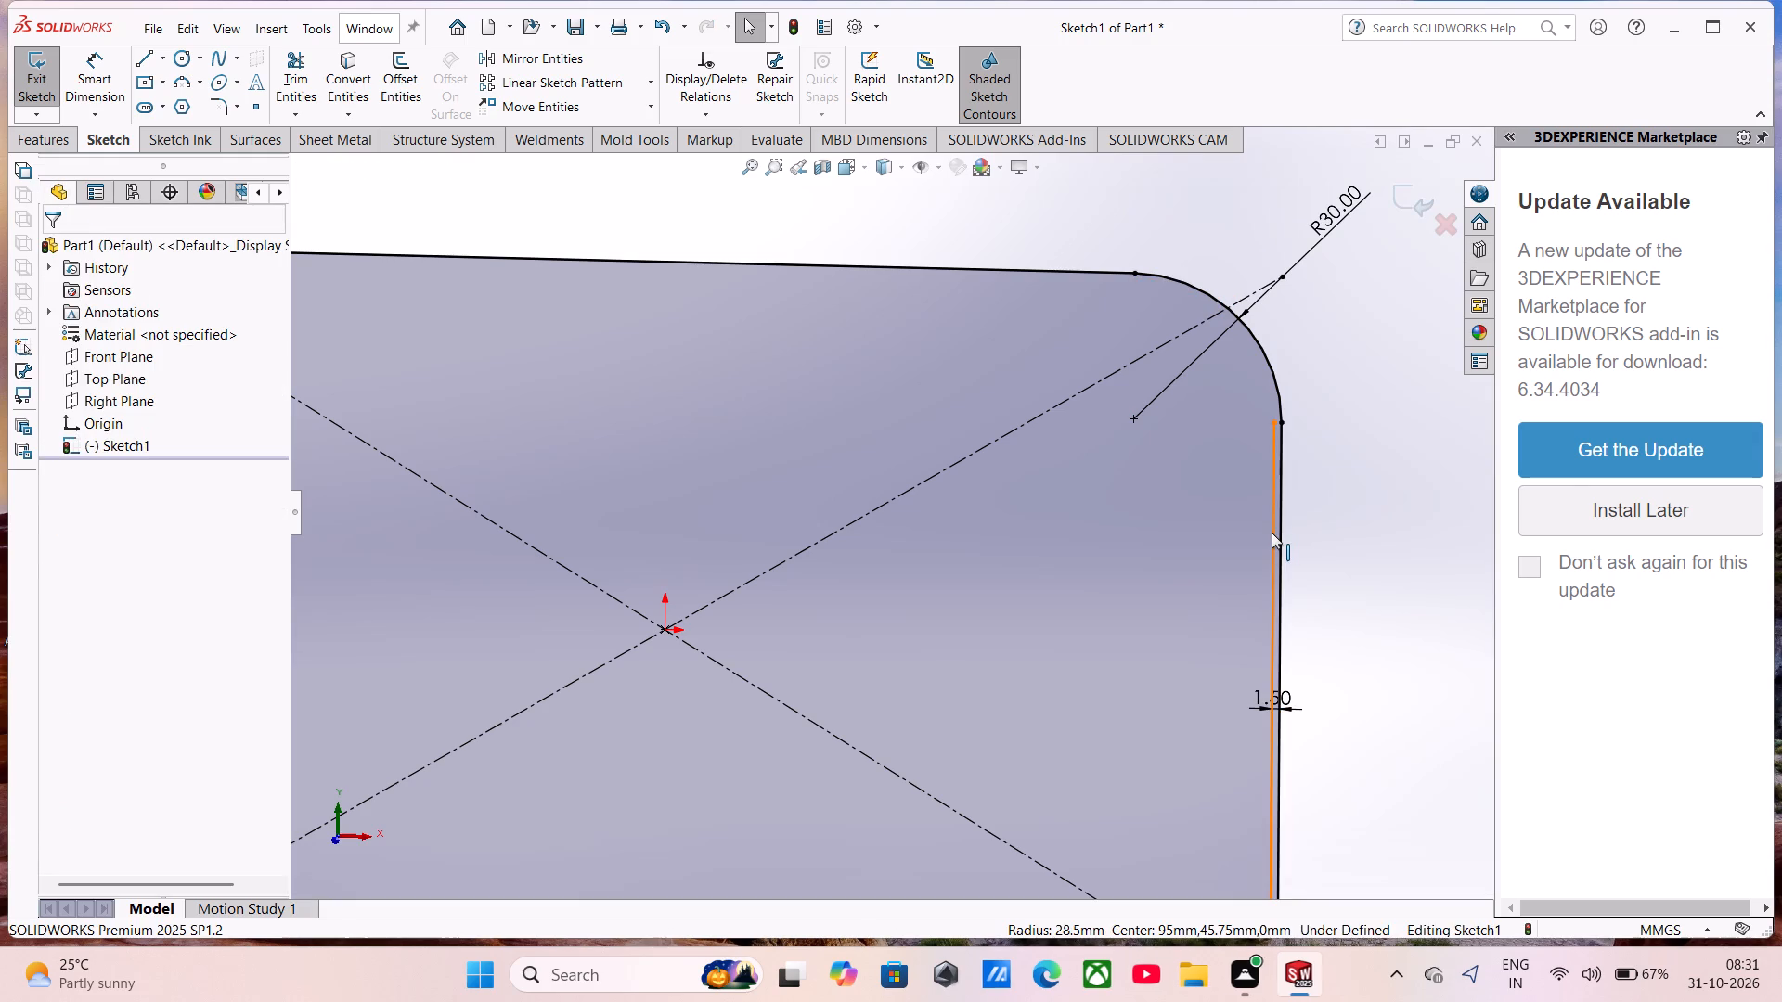
click(1272, 533)
key(Delete)
Delete the short leftover offset line near the profile's lower-right corner.
scroll(1272, 533, down, 4)
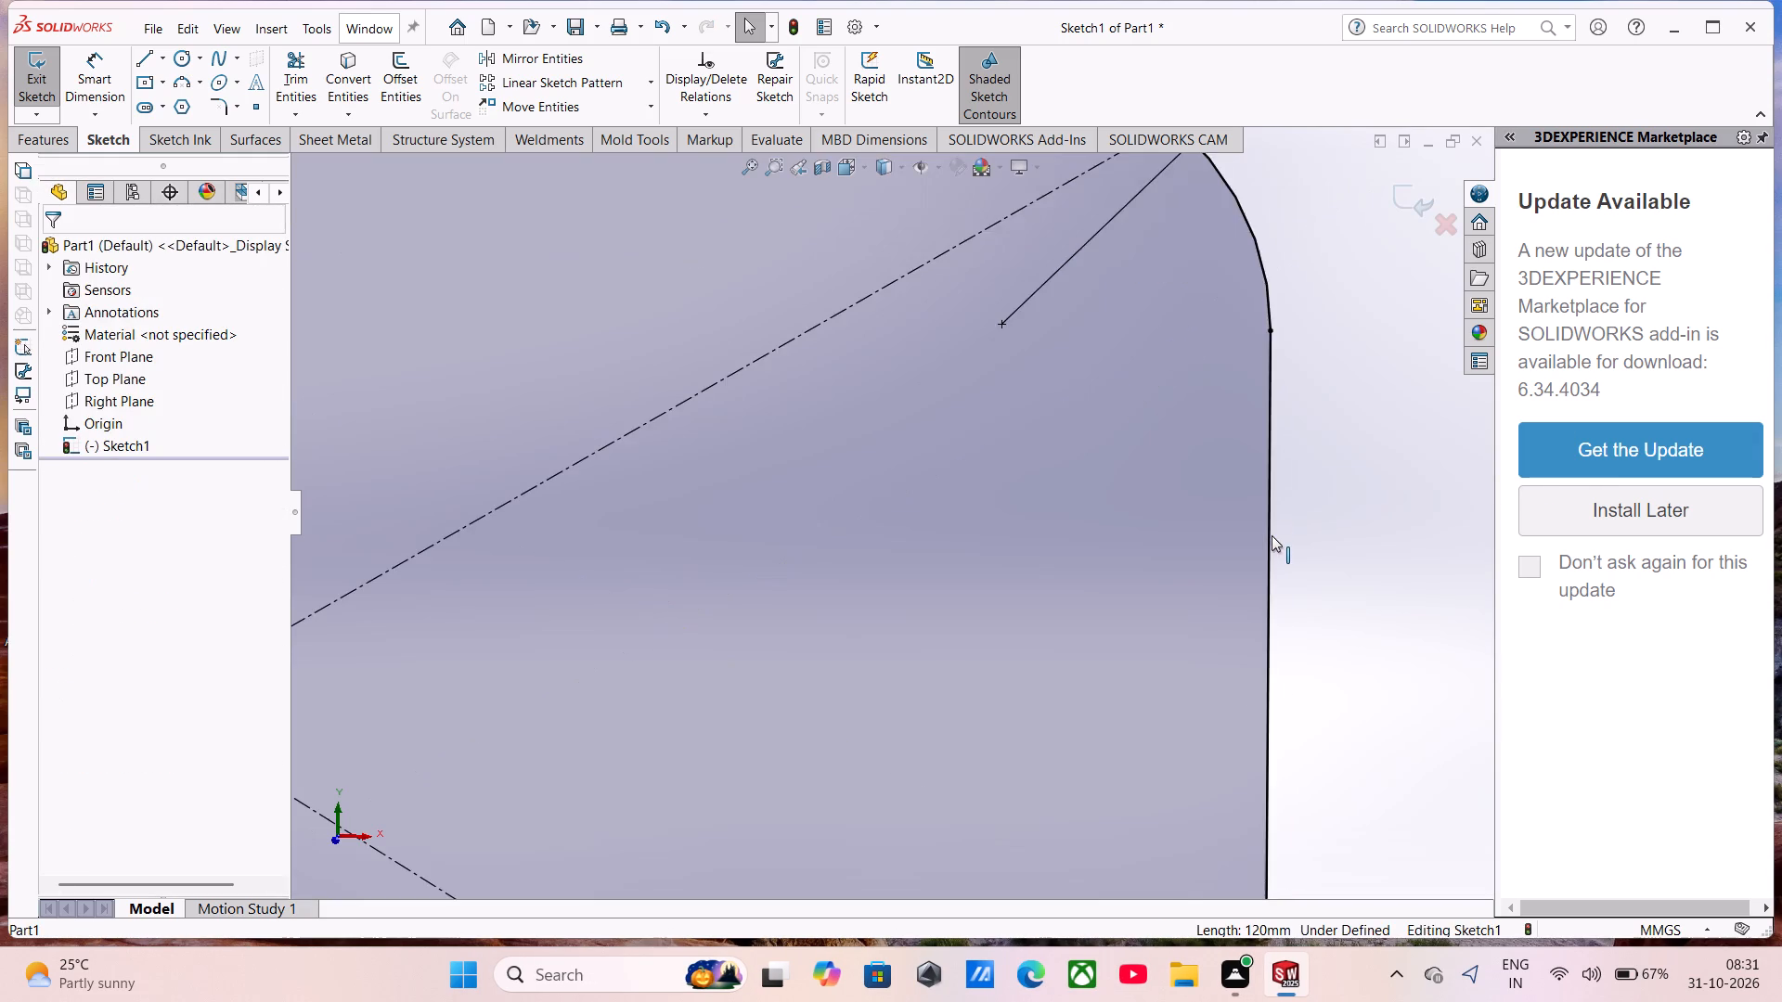
scroll(1272, 535, down, 4)
scroll(1265, 544, up, 12)
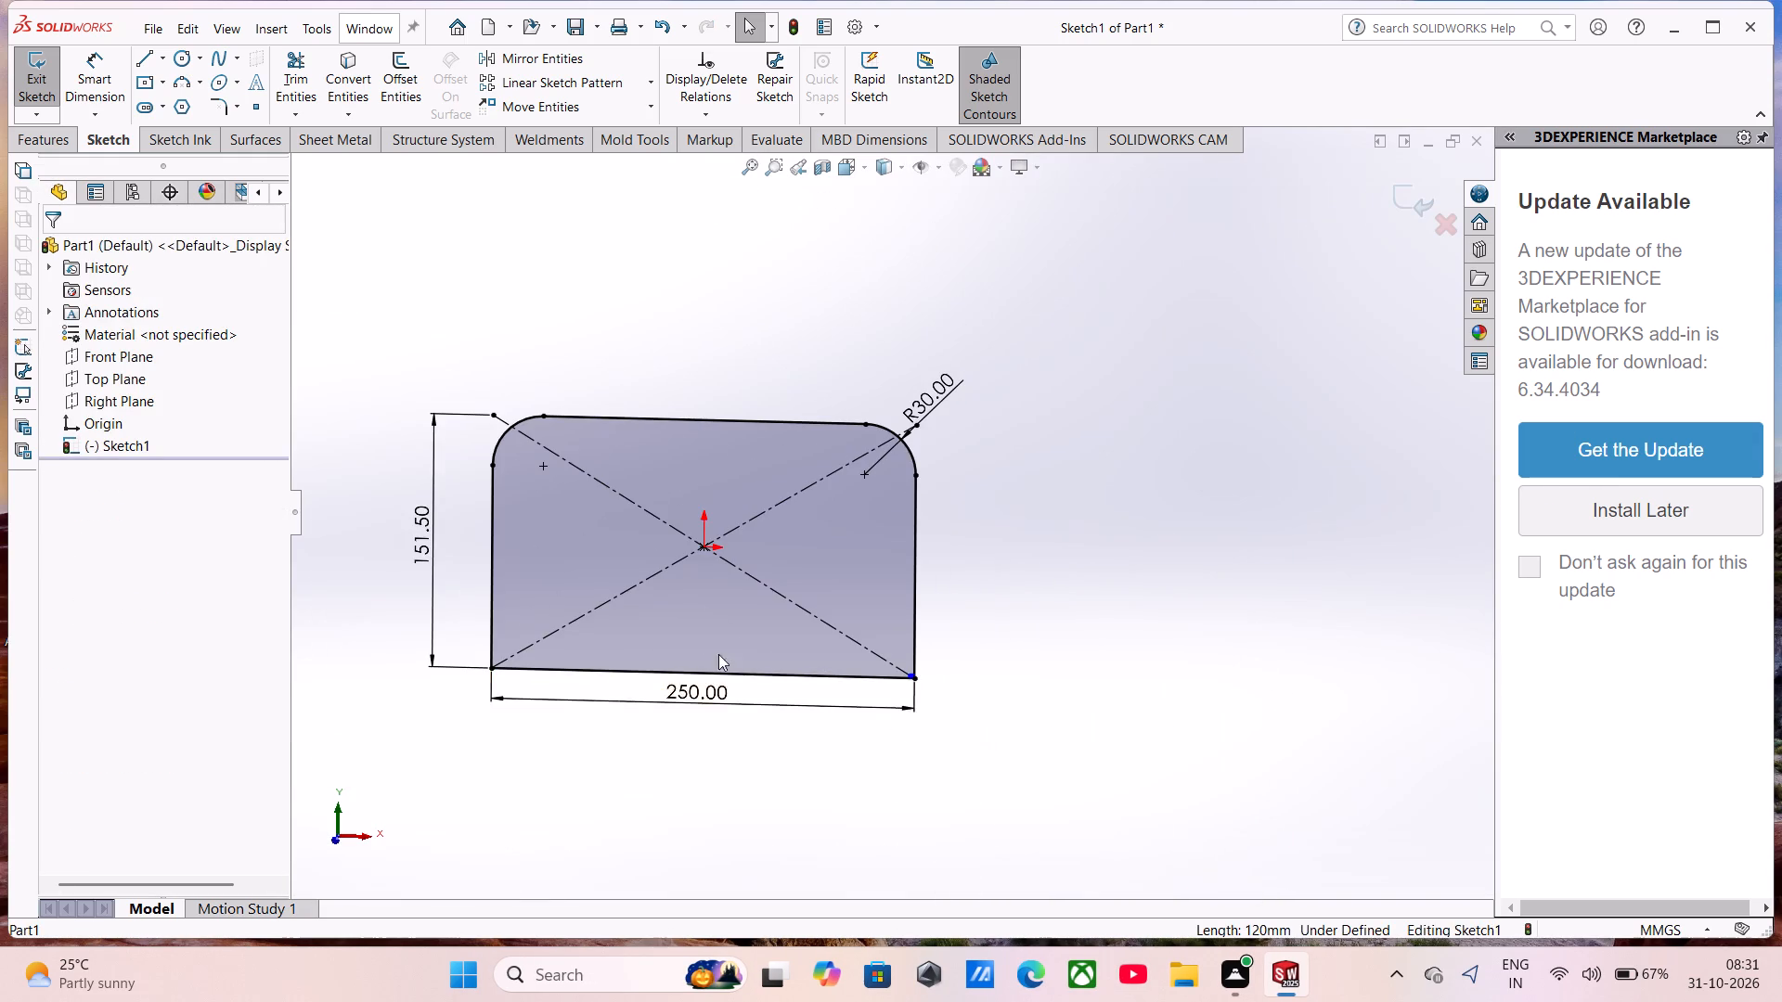
scroll(951, 616, down, 2)
scroll(853, 706, down, 5)
scroll(928, 629, down, 6)
scroll(951, 474, down, 5)
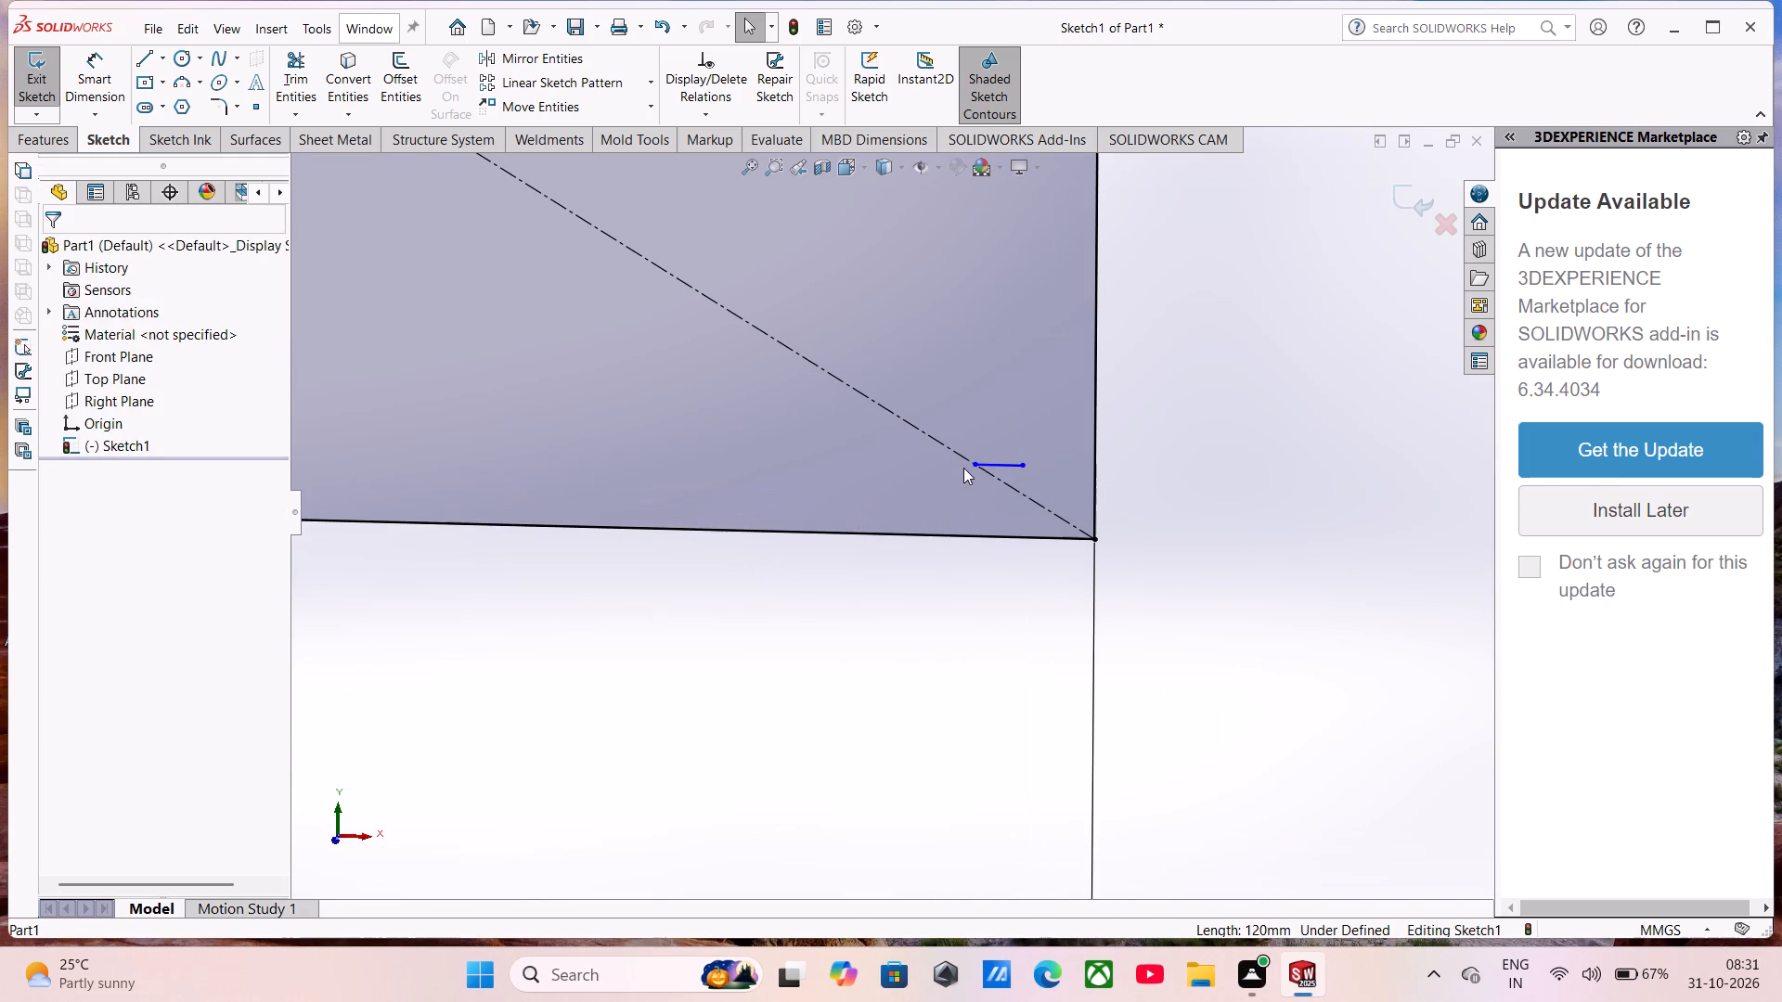
click(993, 461)
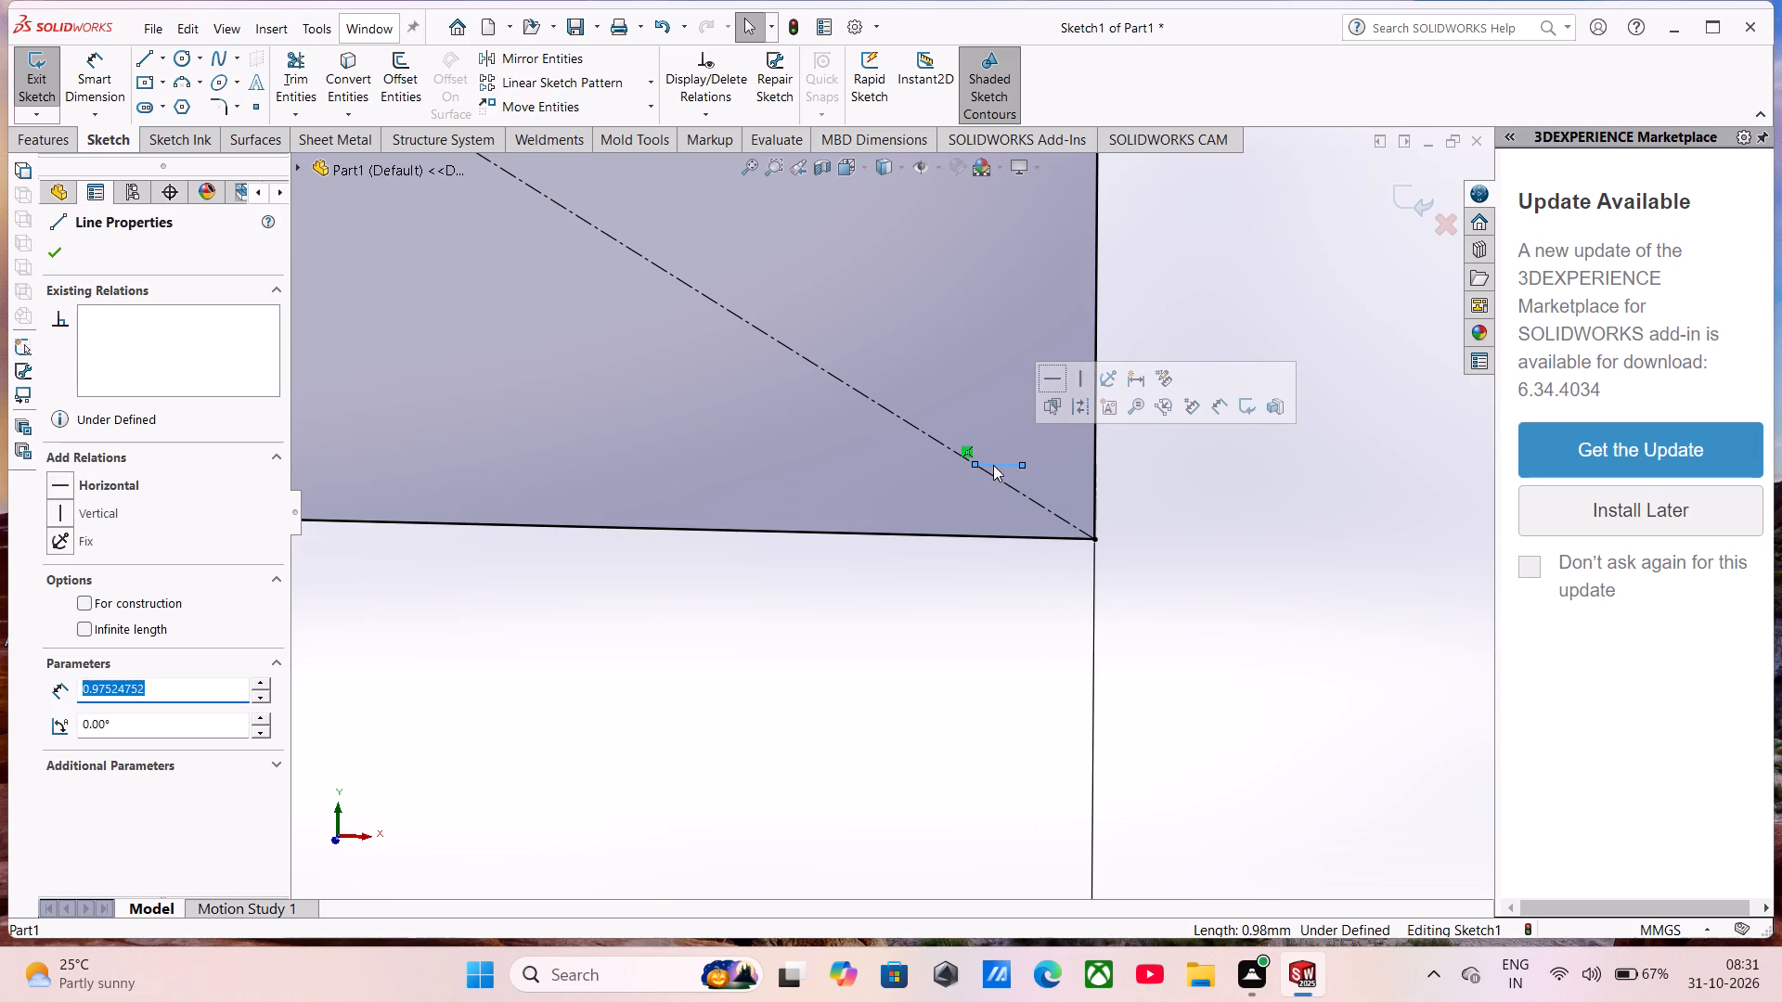
key(Delete)
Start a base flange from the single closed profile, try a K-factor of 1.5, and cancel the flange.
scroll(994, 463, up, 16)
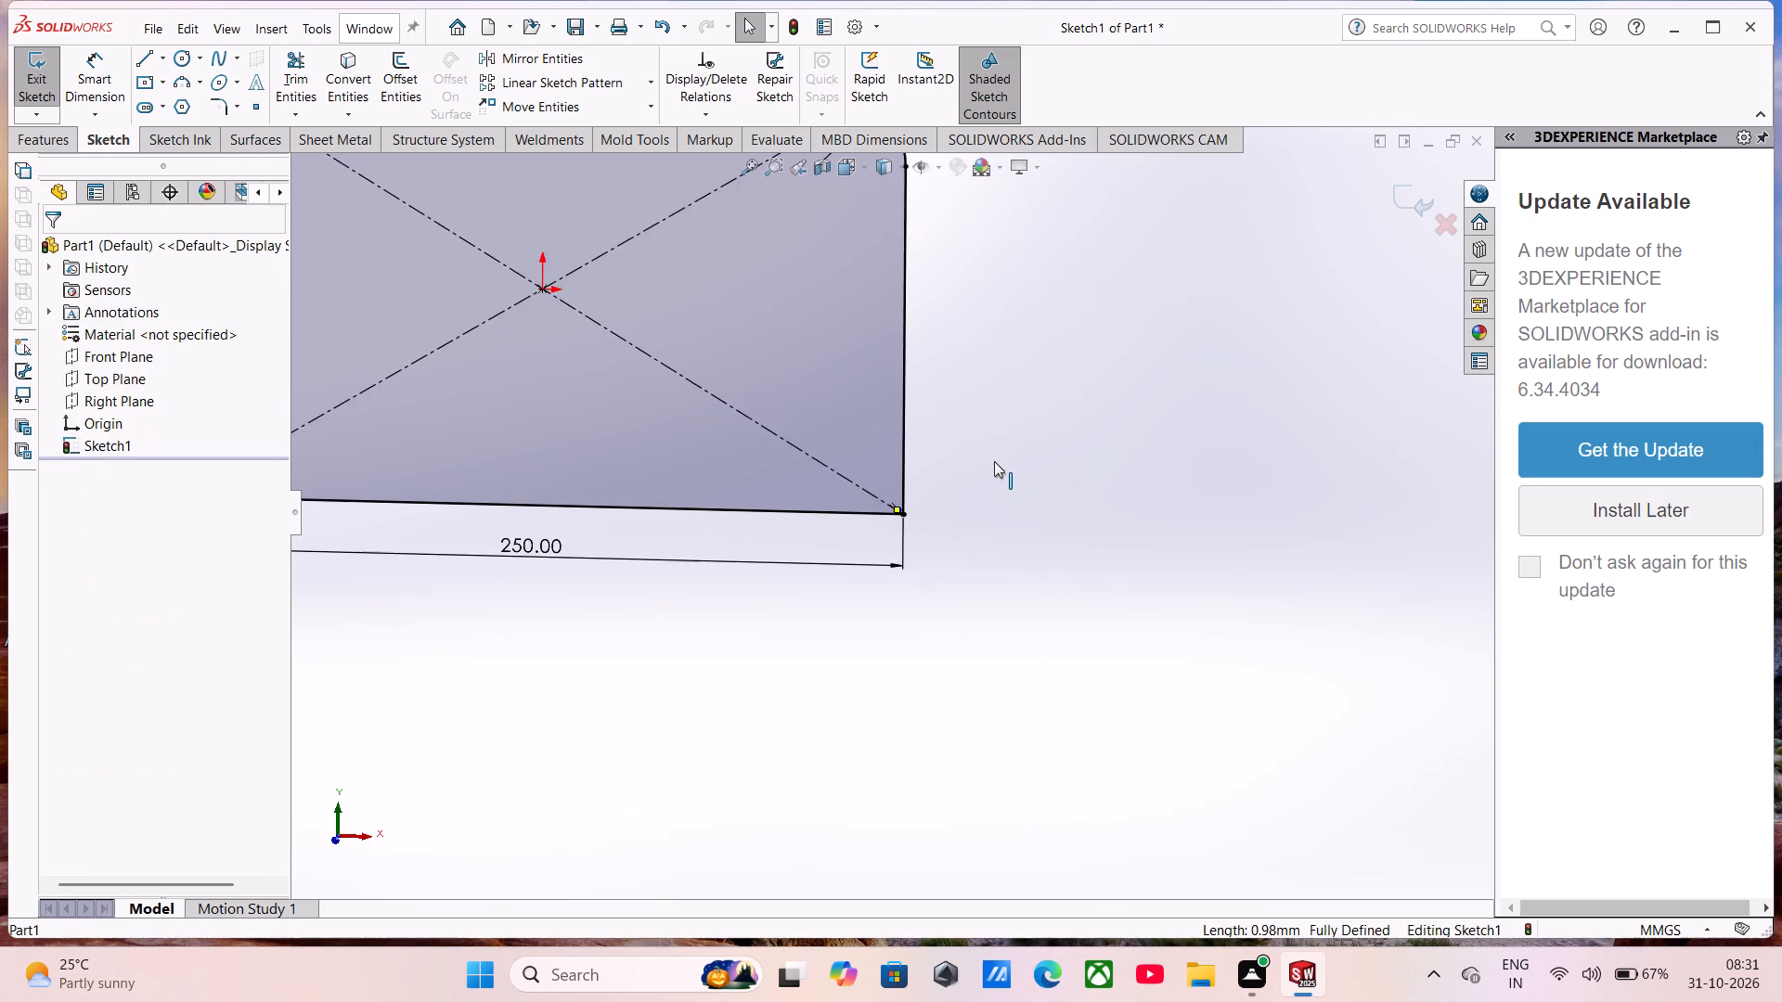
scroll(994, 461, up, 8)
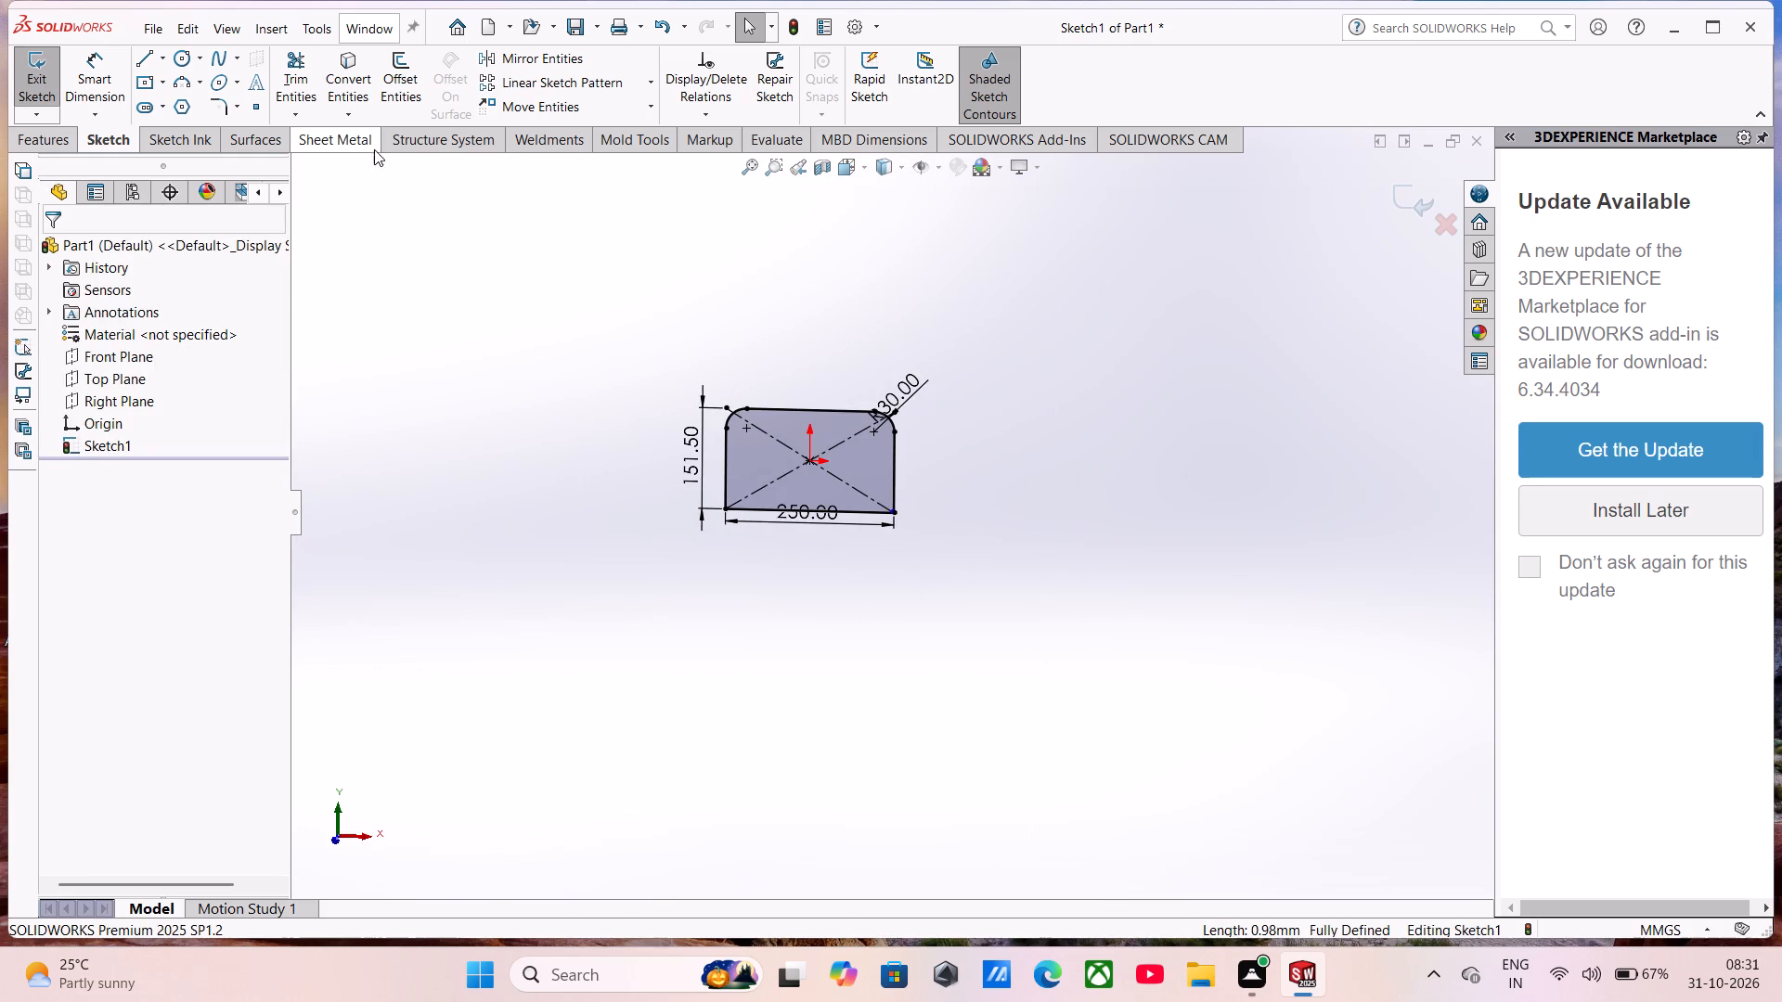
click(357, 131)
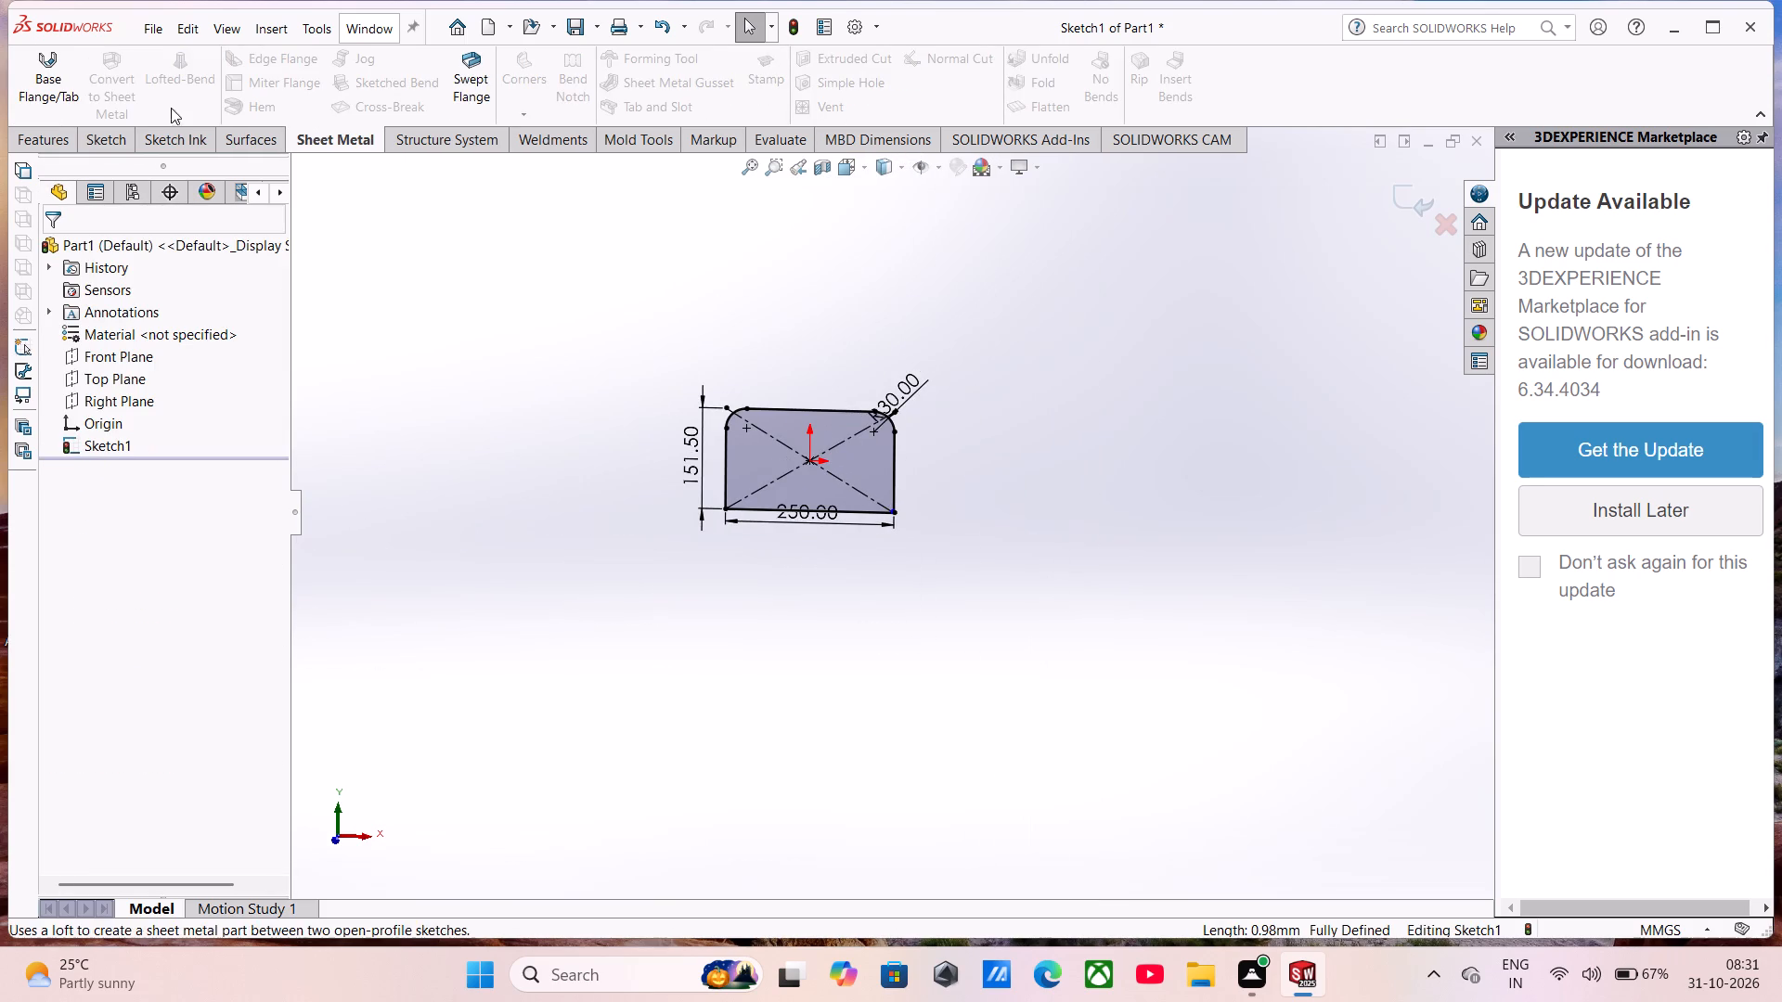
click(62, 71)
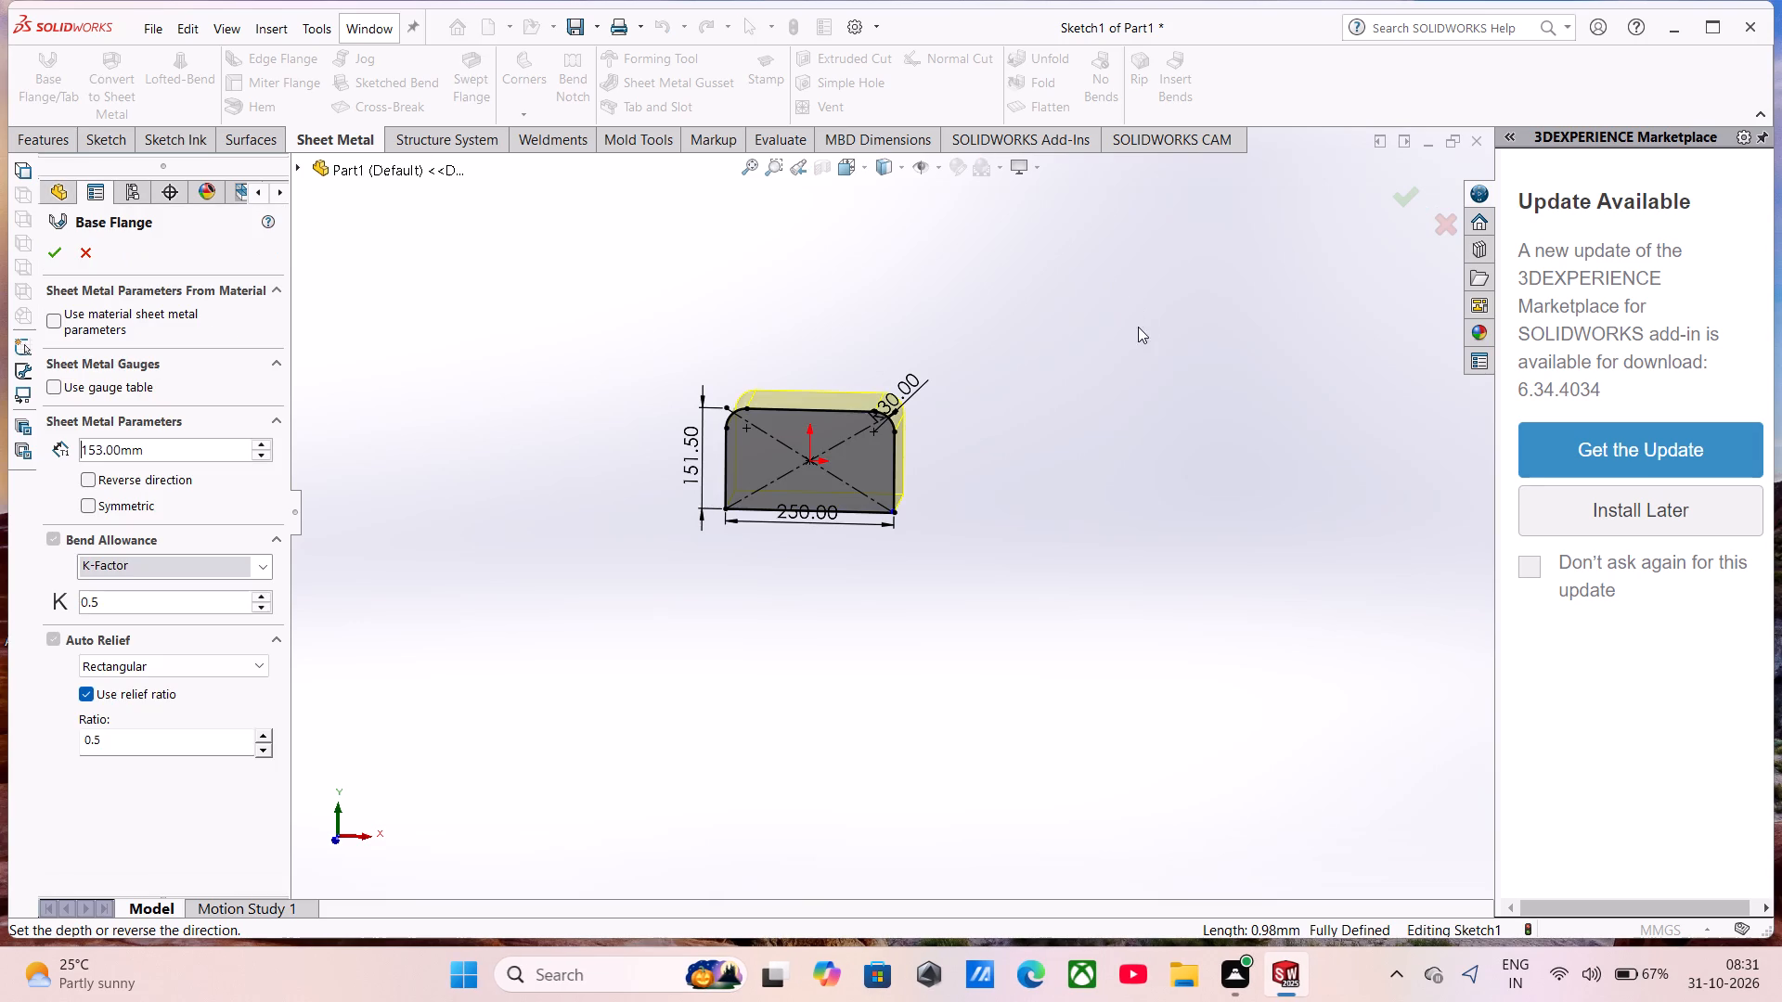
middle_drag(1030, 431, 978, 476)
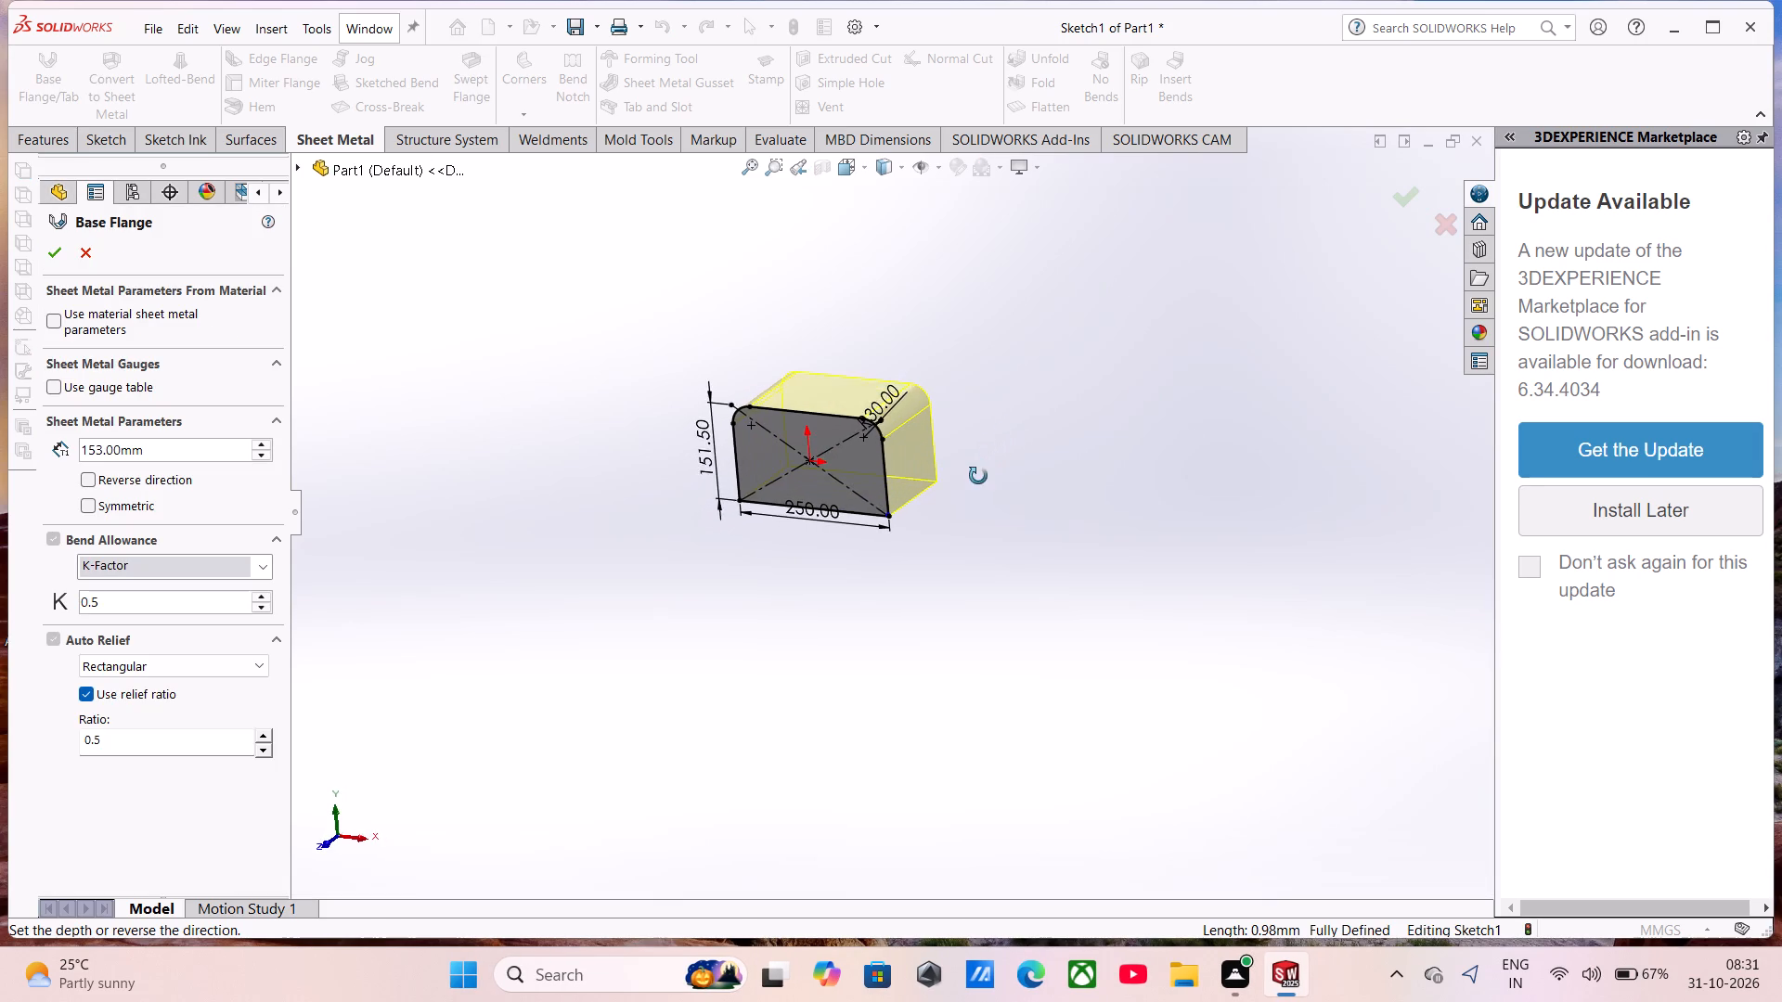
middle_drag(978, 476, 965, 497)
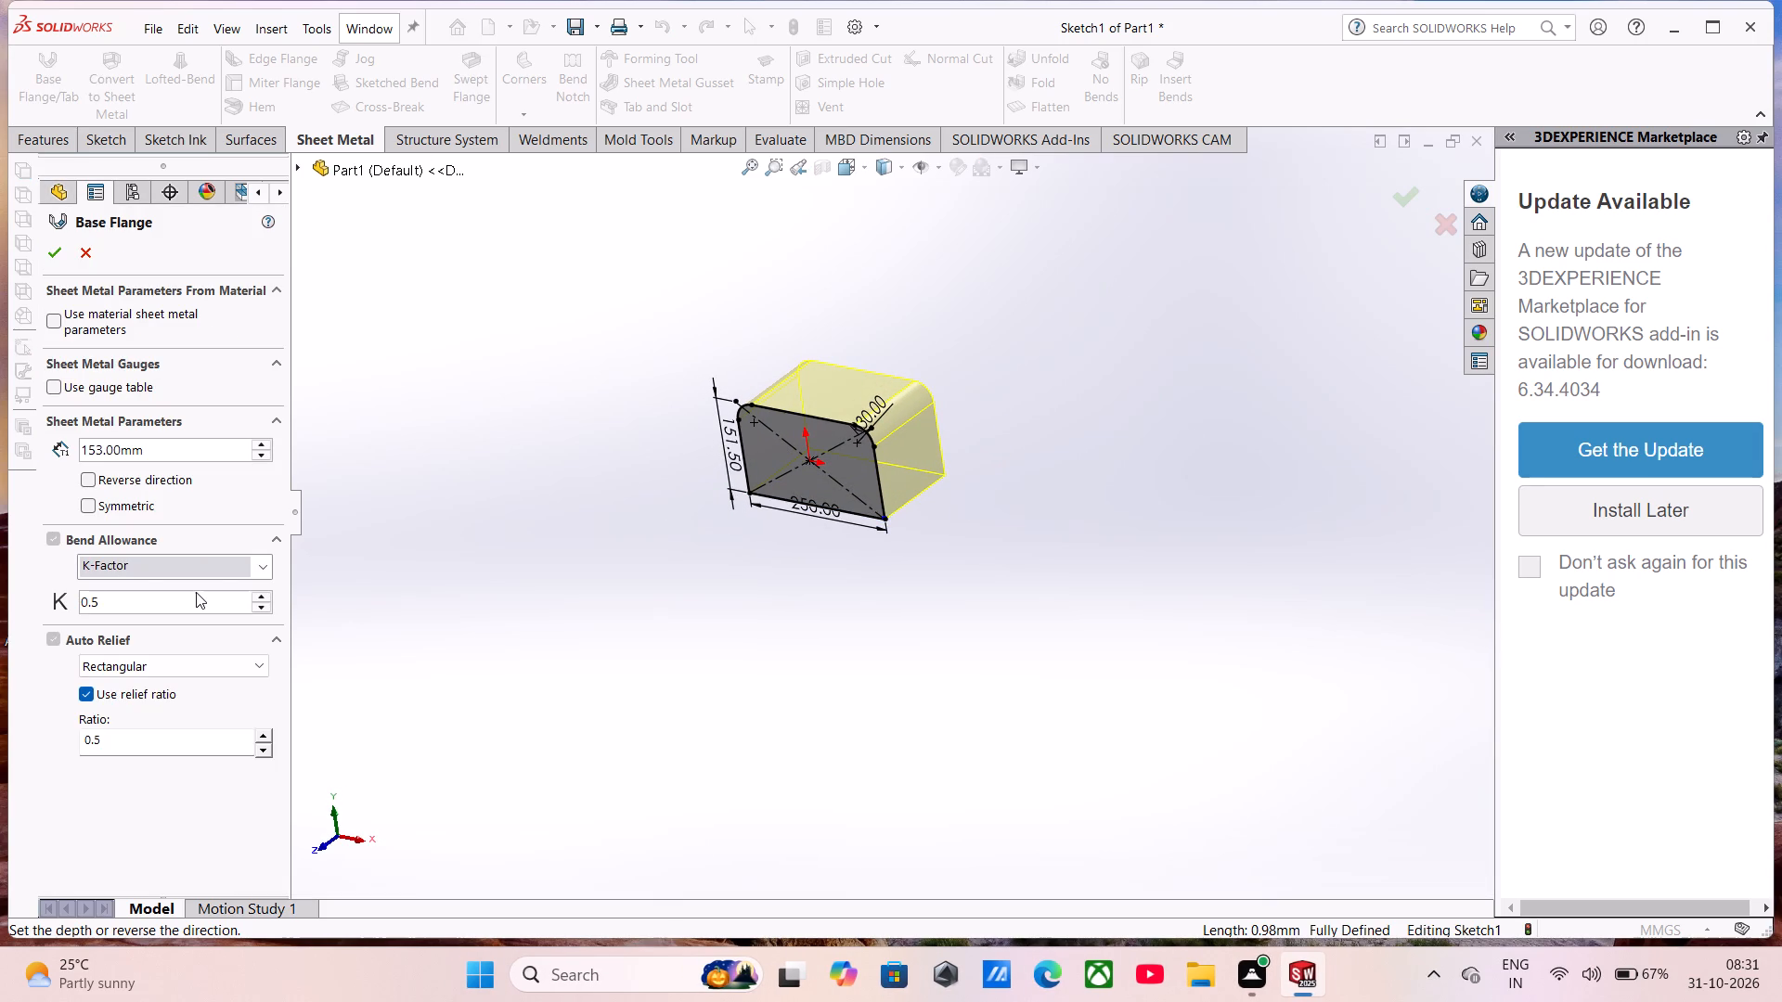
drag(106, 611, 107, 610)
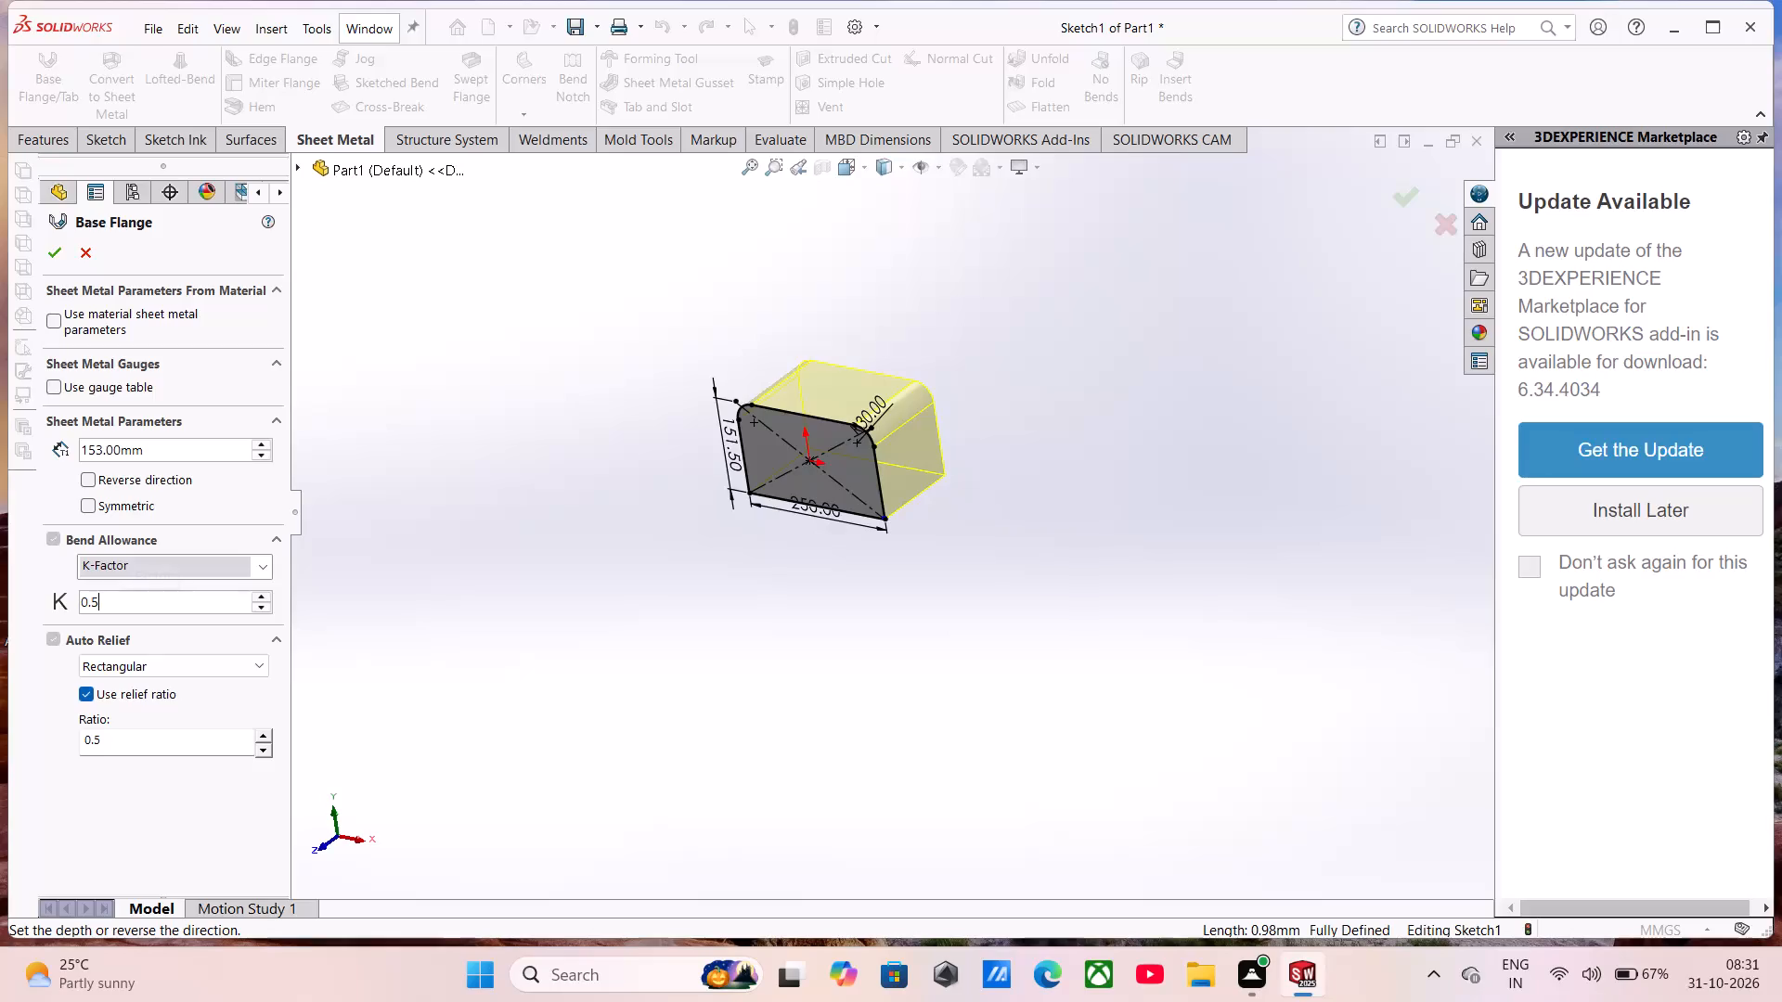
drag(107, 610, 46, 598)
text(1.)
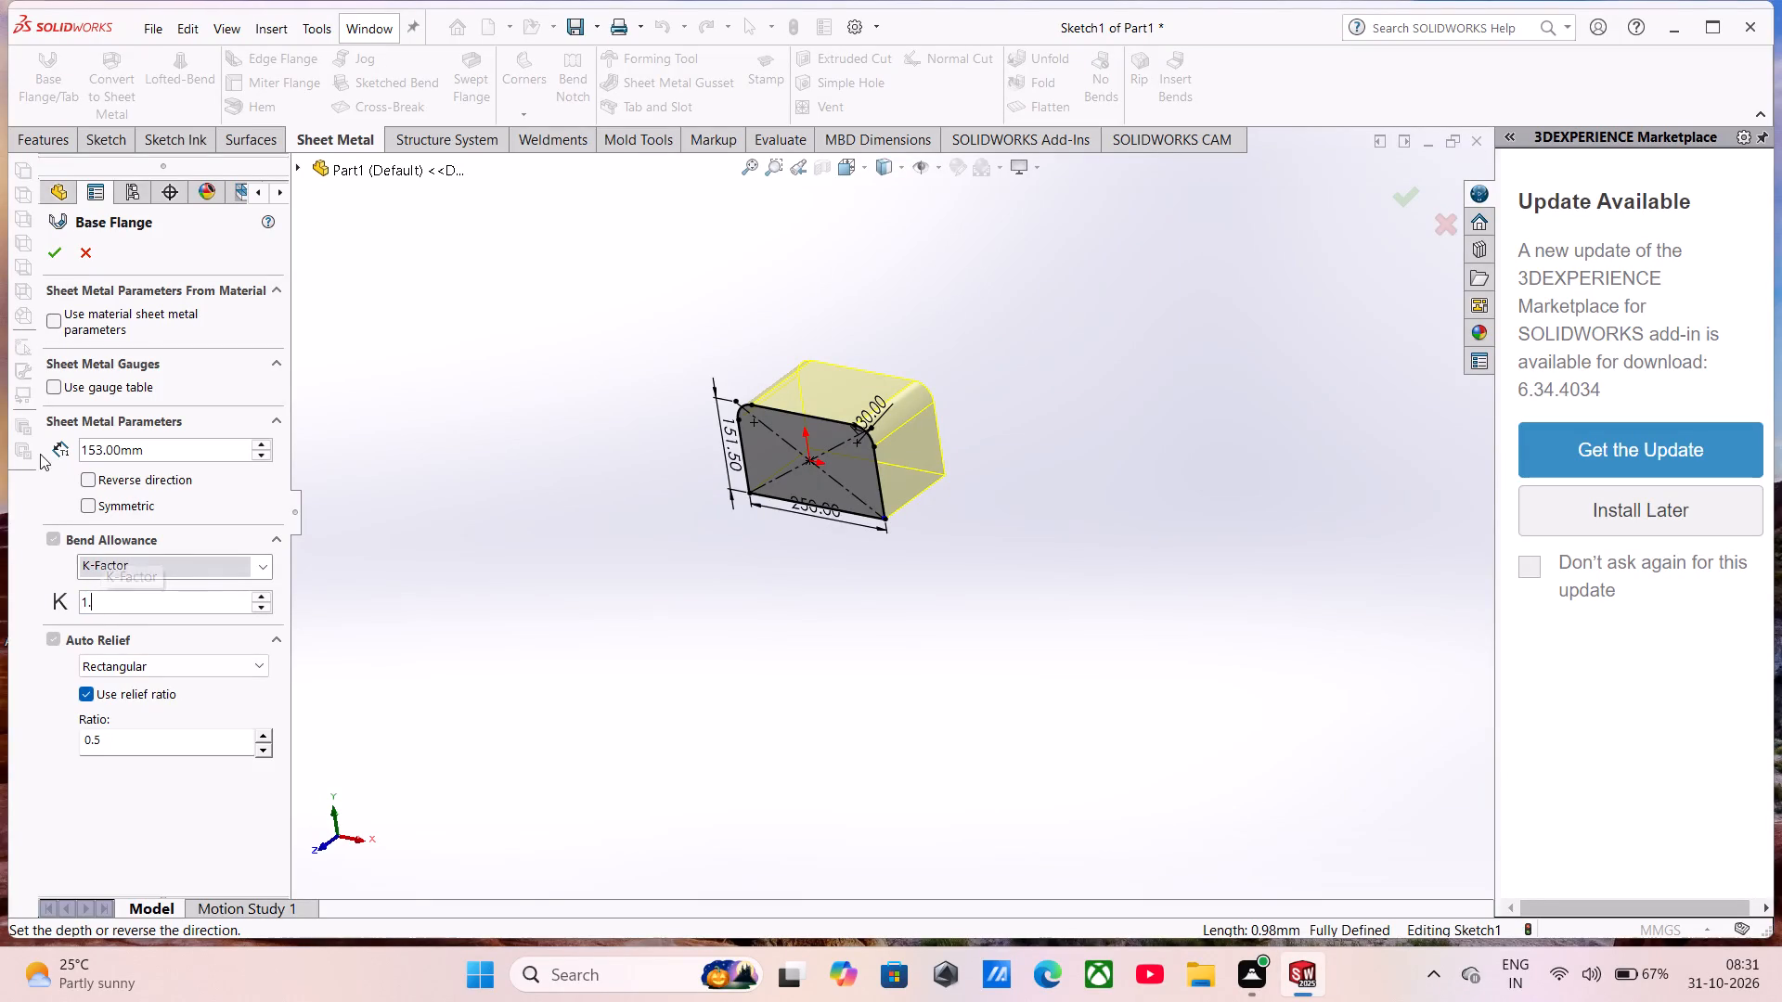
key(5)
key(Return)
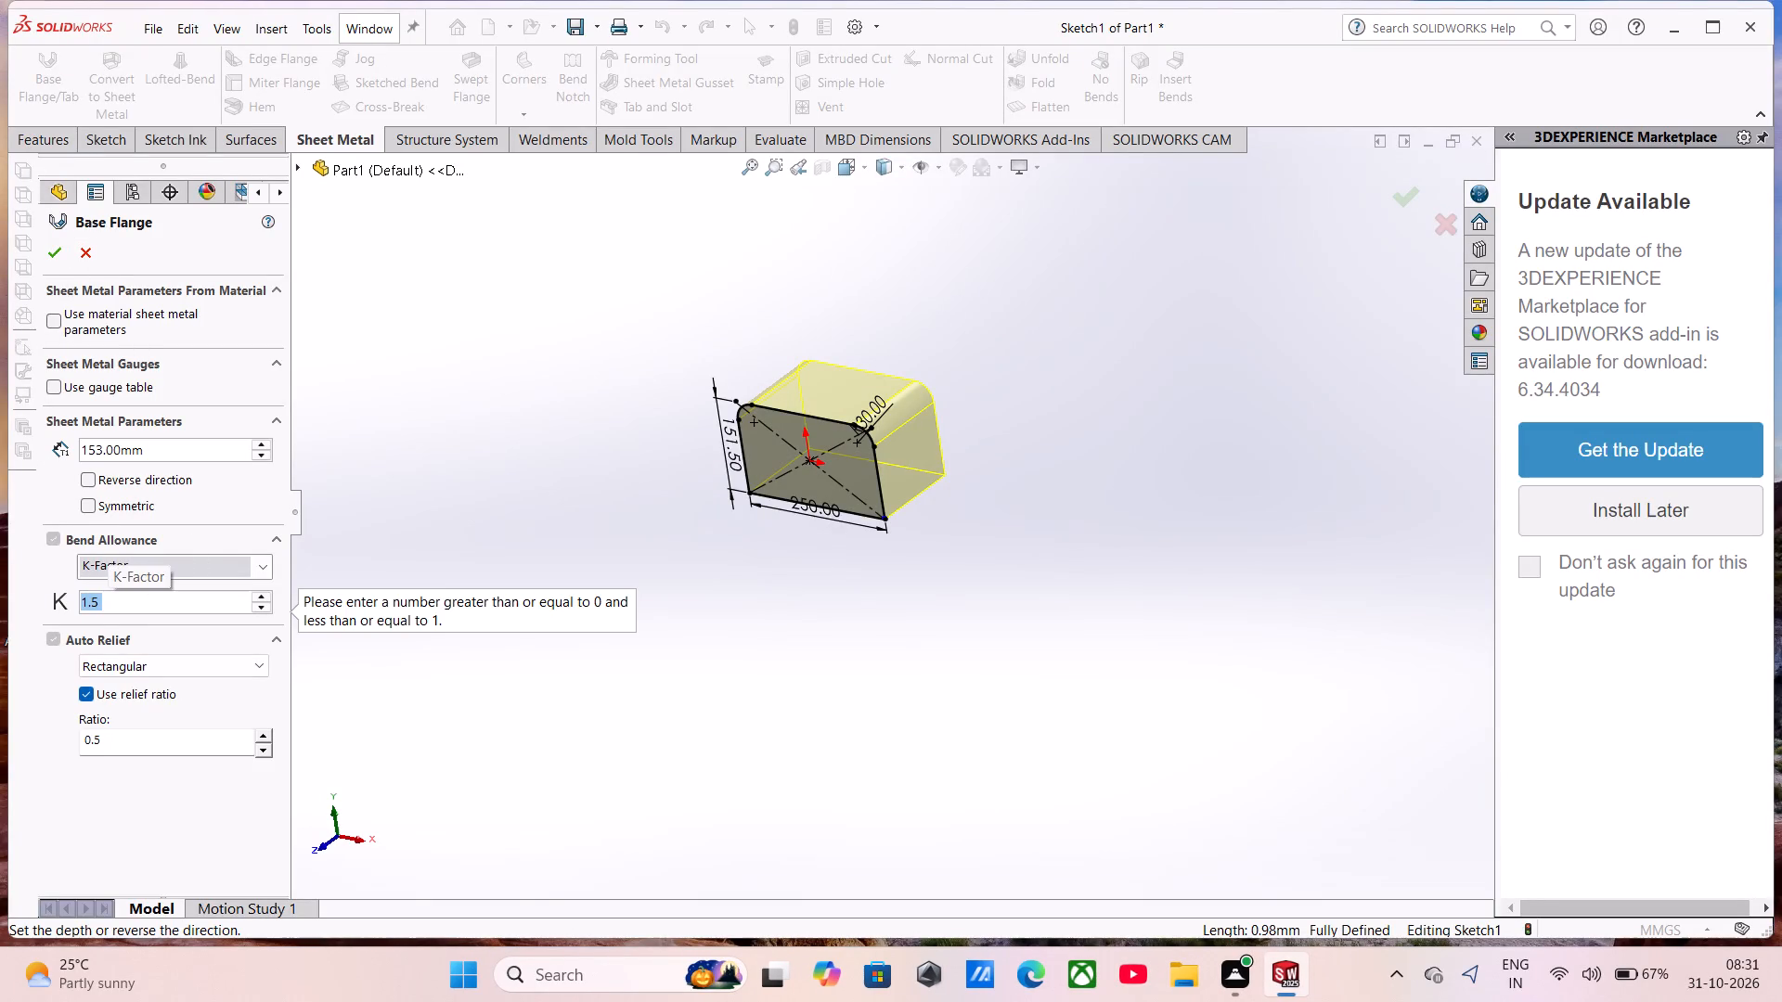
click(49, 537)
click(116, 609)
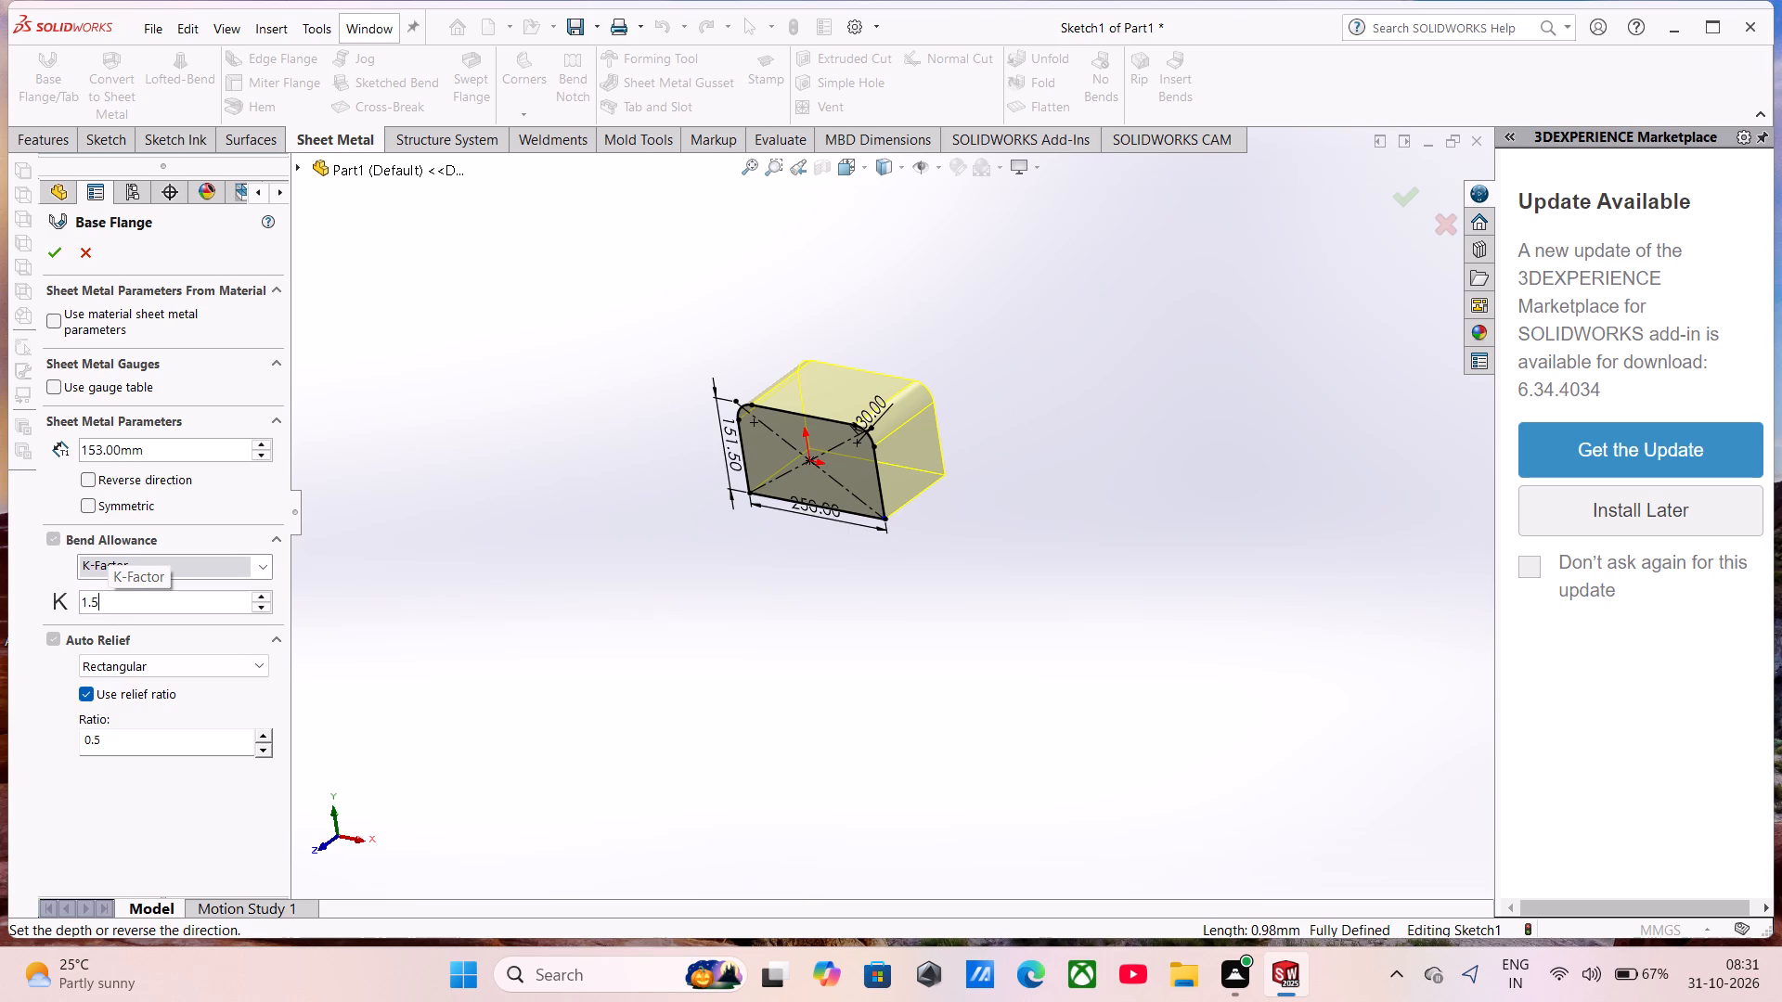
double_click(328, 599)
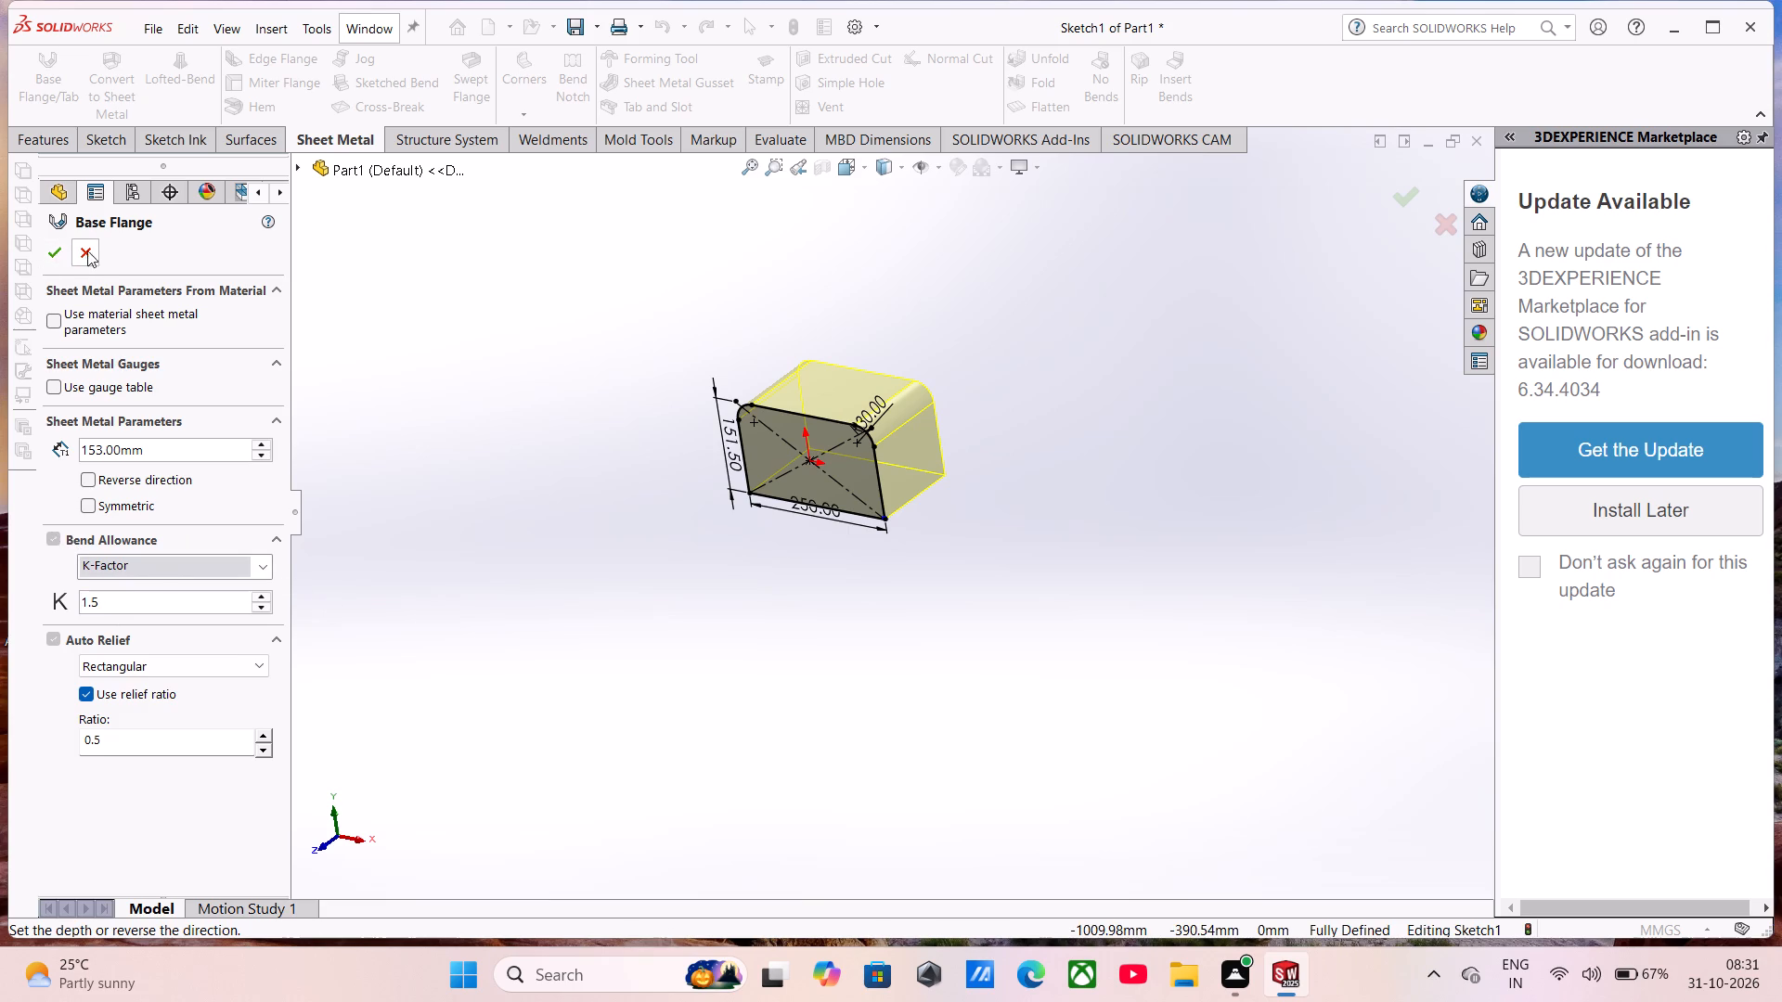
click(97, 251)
Create a 153 mm thick base flange from the closed profile with a K-factor of 0.5.
click(52, 78)
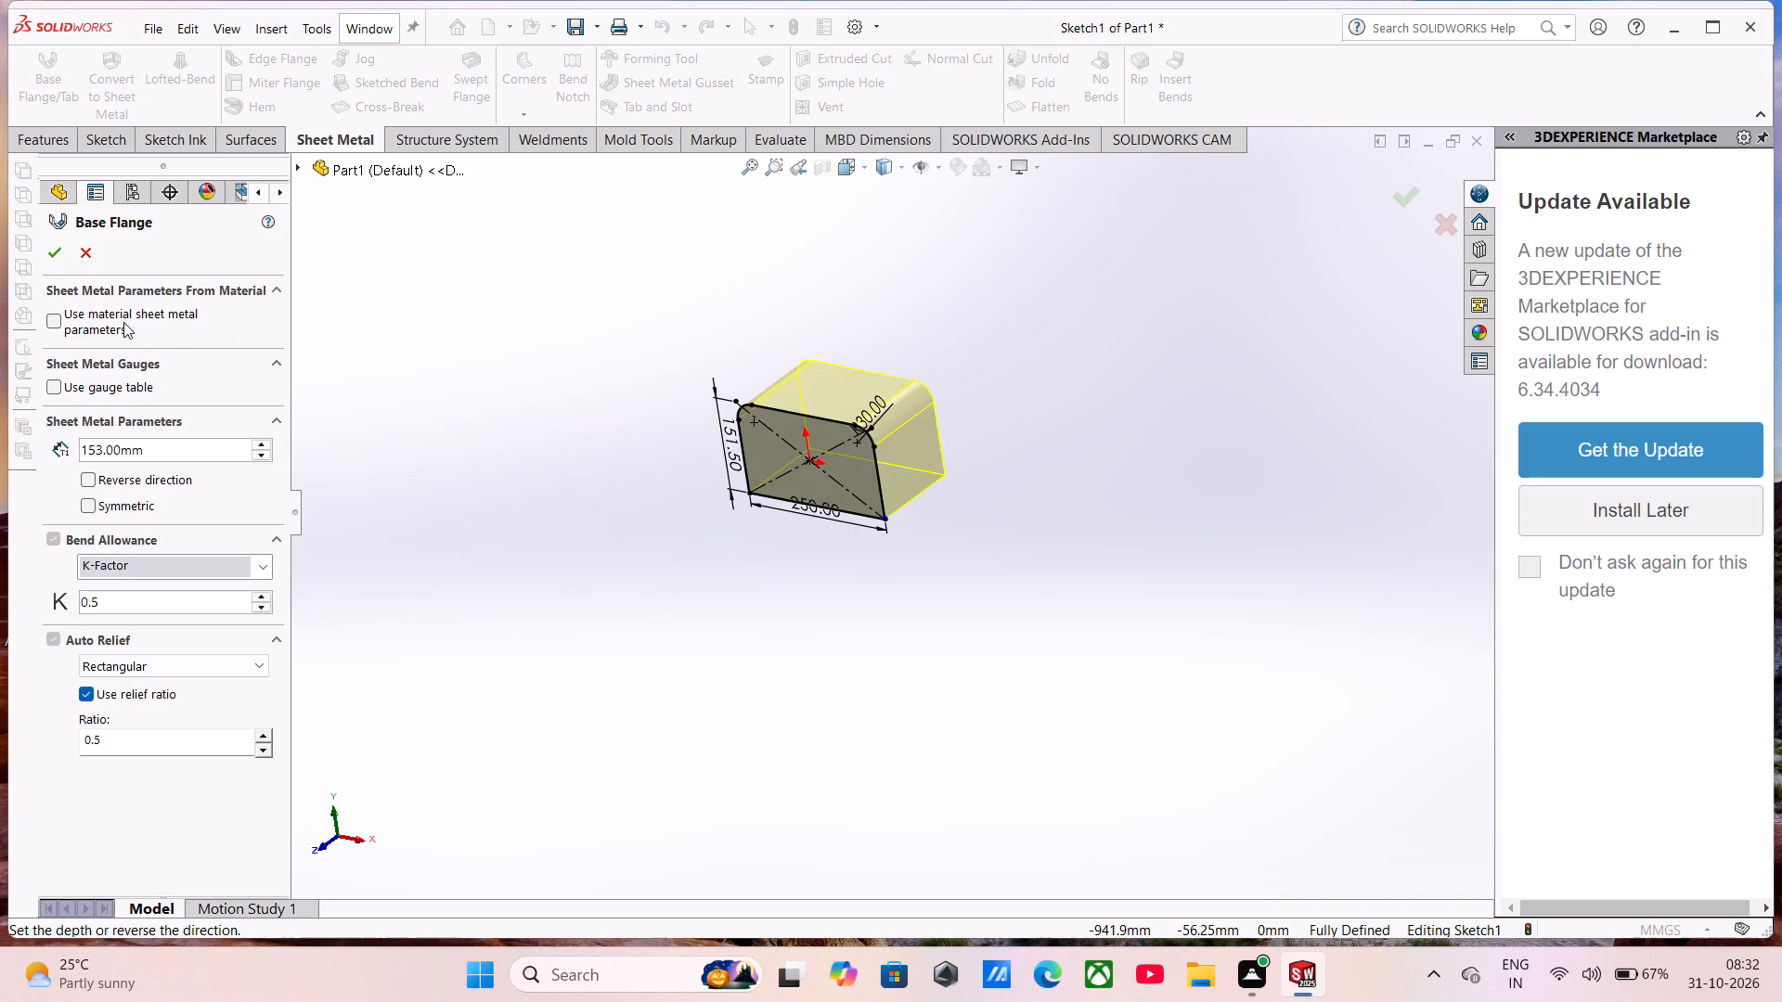
click(44, 253)
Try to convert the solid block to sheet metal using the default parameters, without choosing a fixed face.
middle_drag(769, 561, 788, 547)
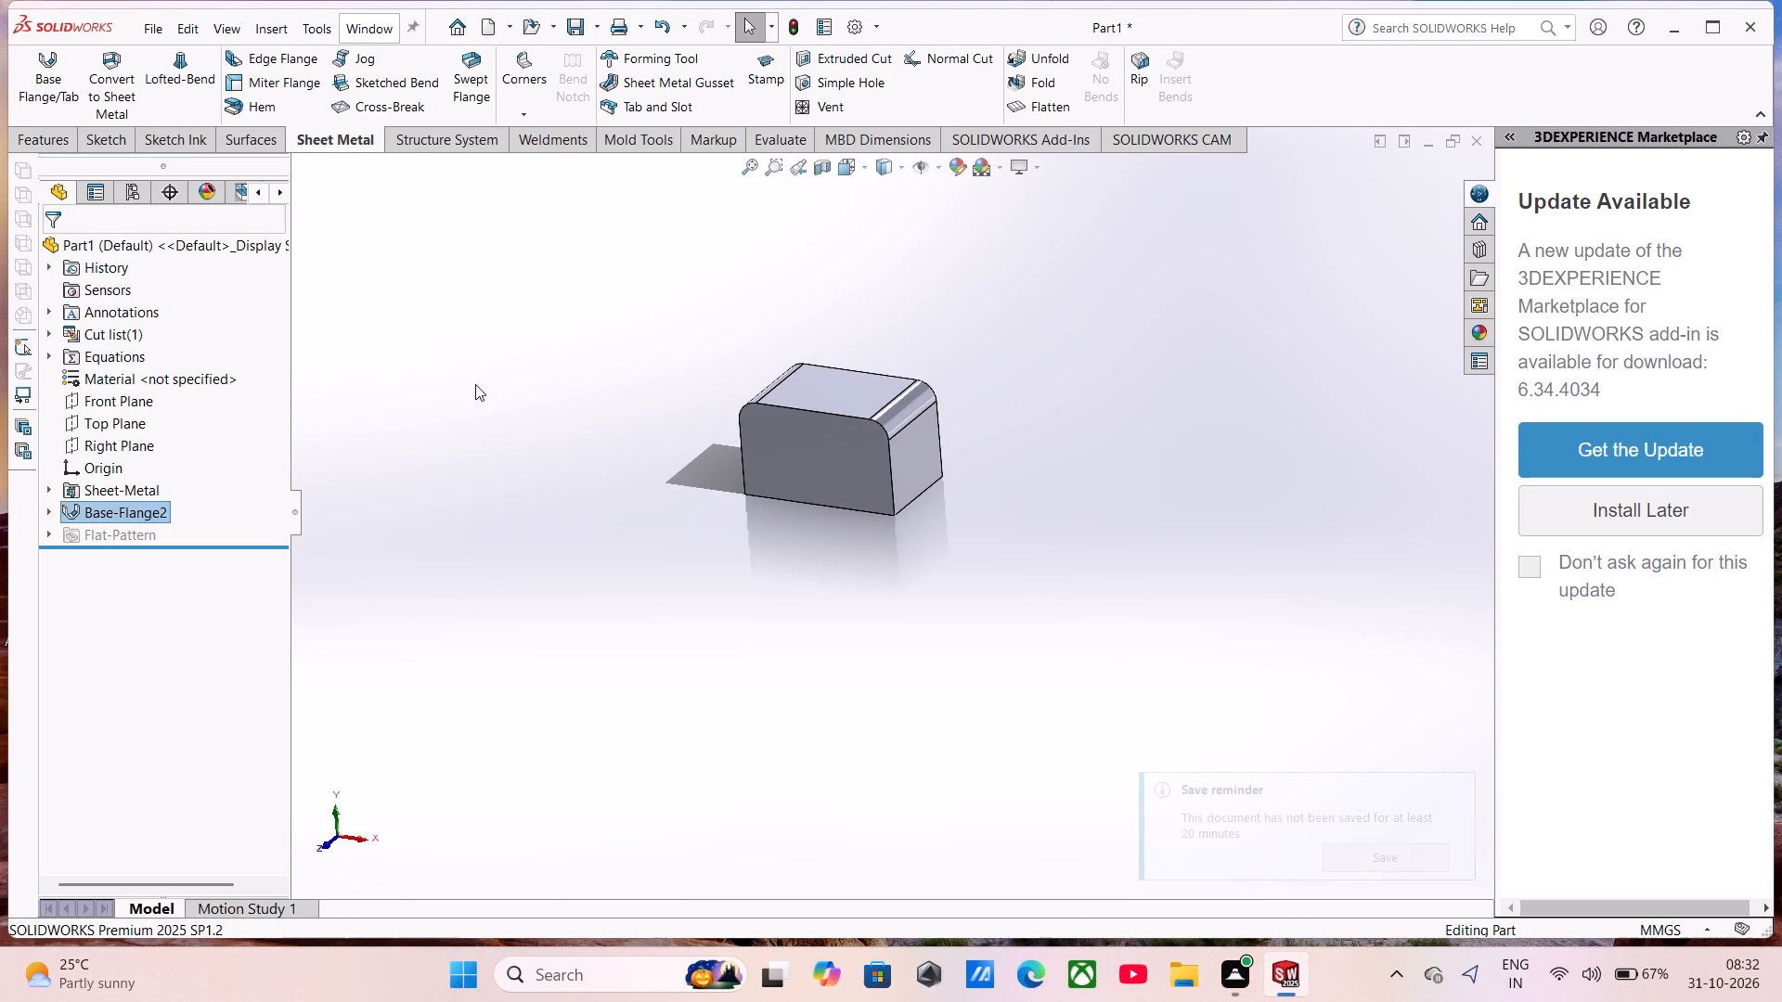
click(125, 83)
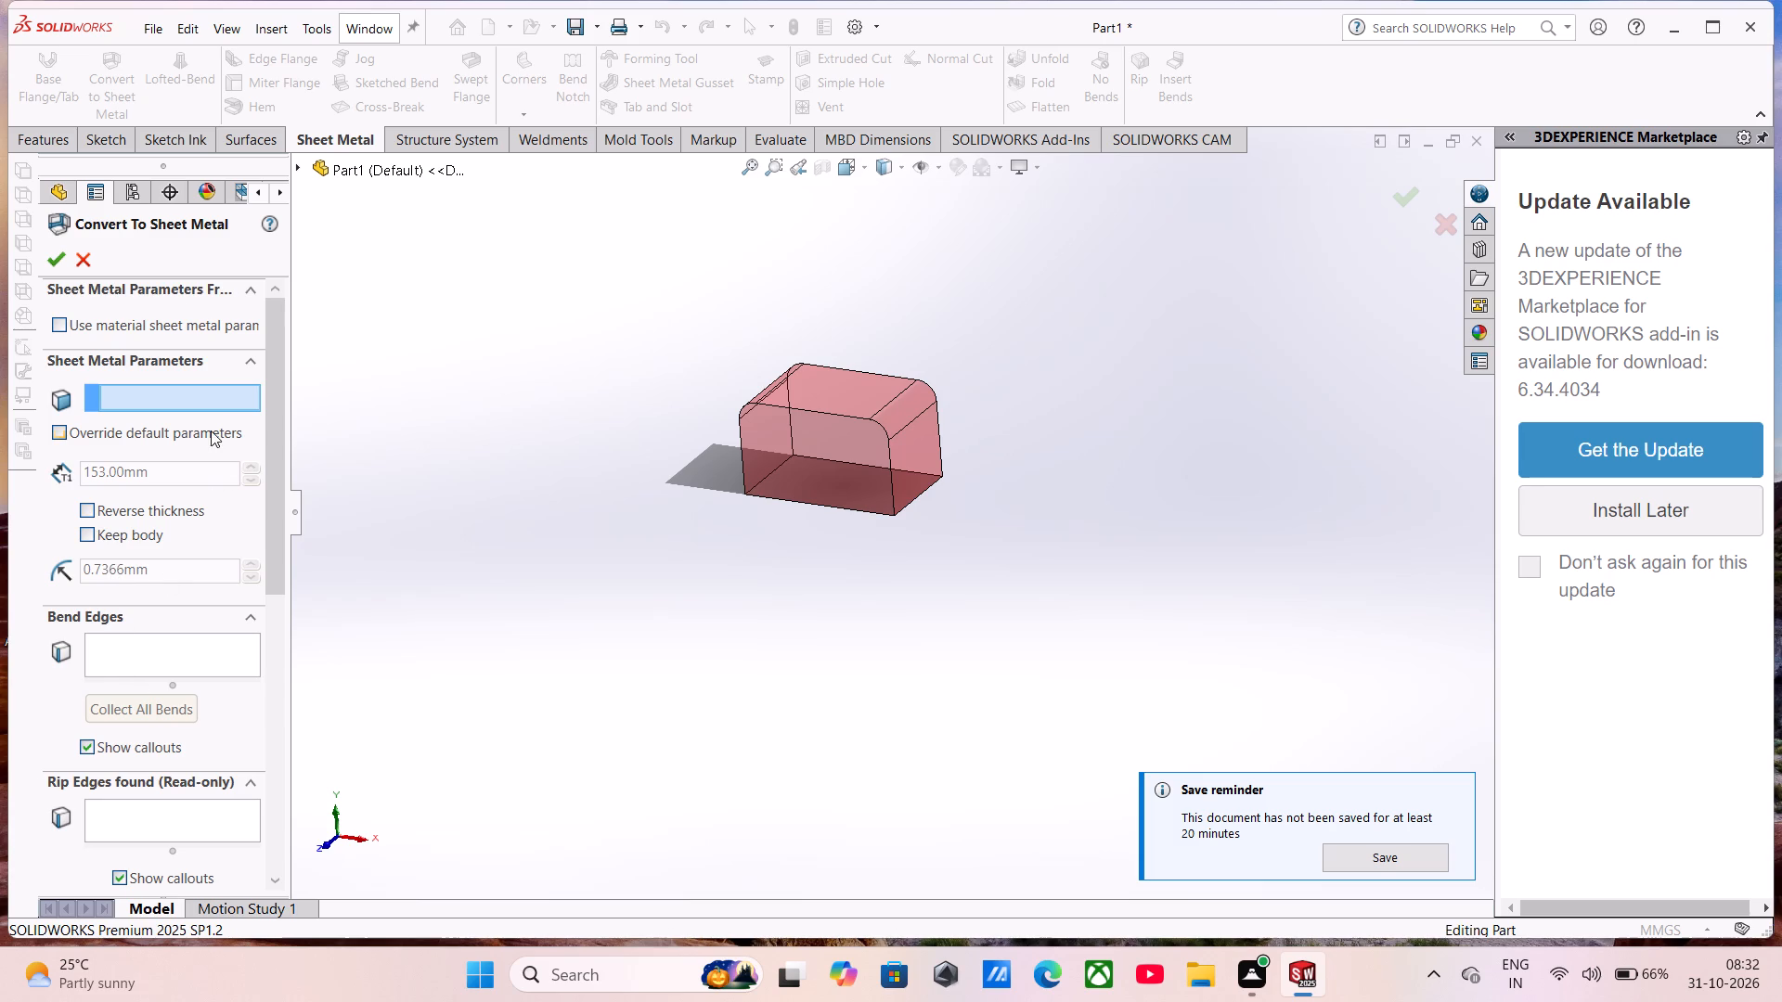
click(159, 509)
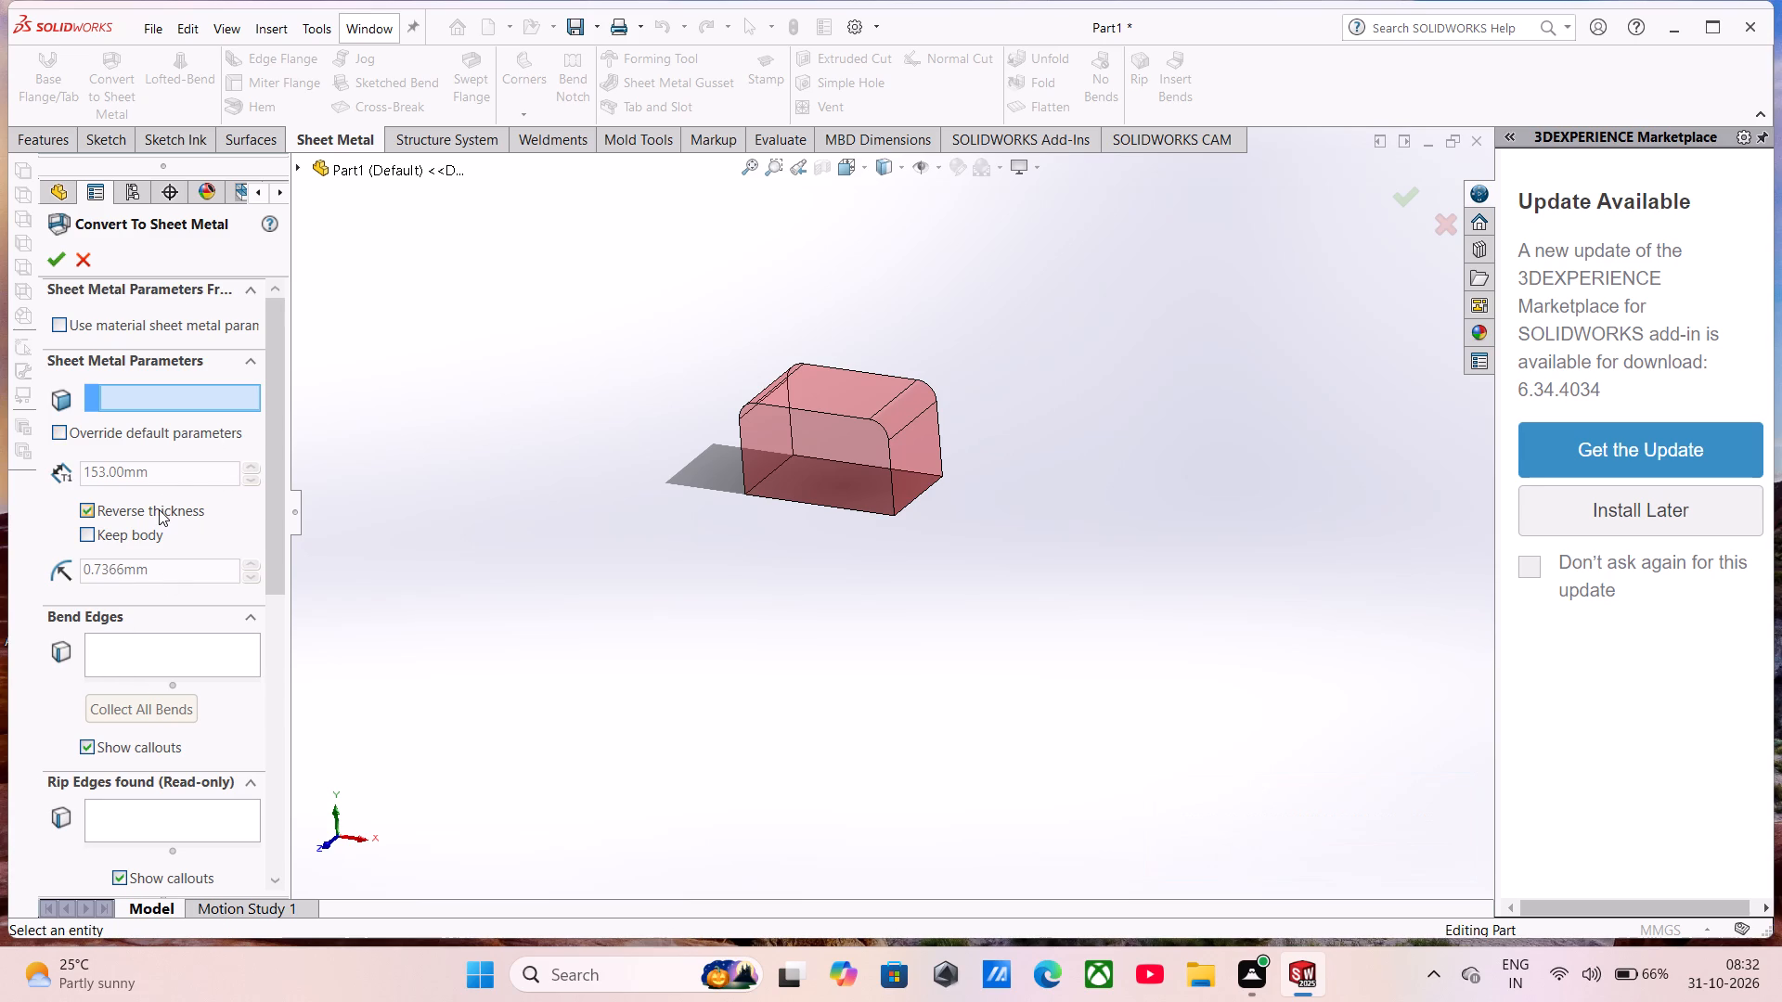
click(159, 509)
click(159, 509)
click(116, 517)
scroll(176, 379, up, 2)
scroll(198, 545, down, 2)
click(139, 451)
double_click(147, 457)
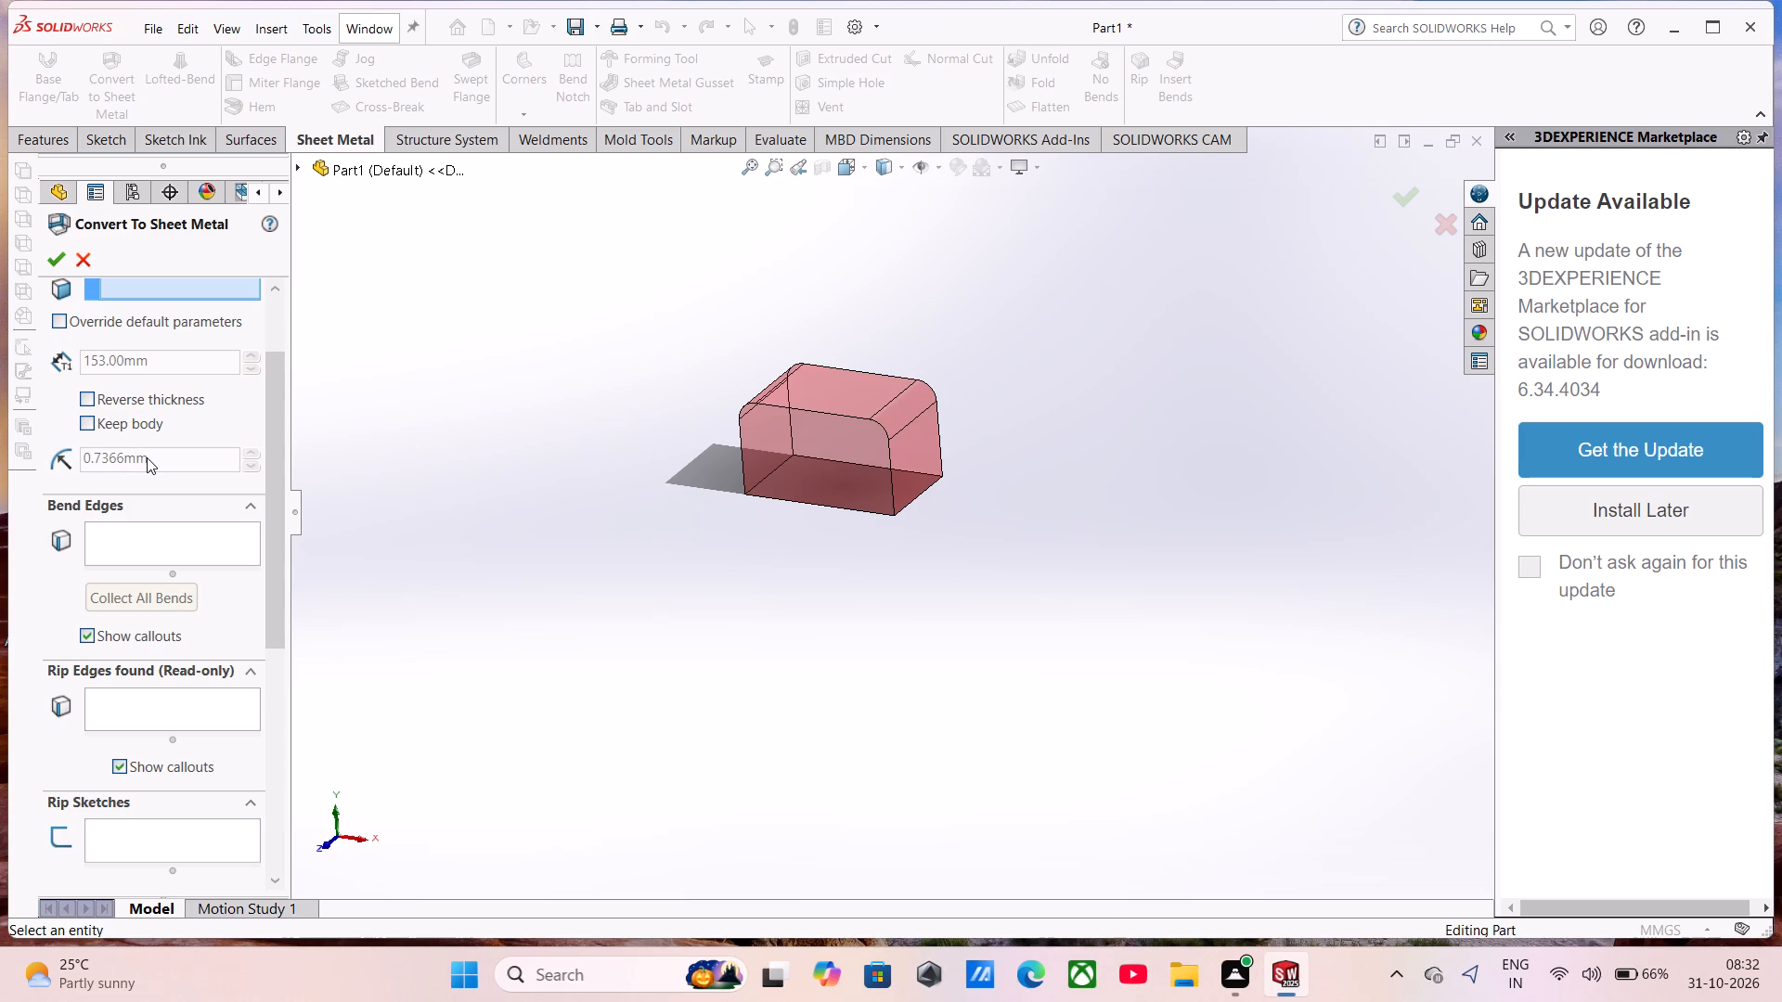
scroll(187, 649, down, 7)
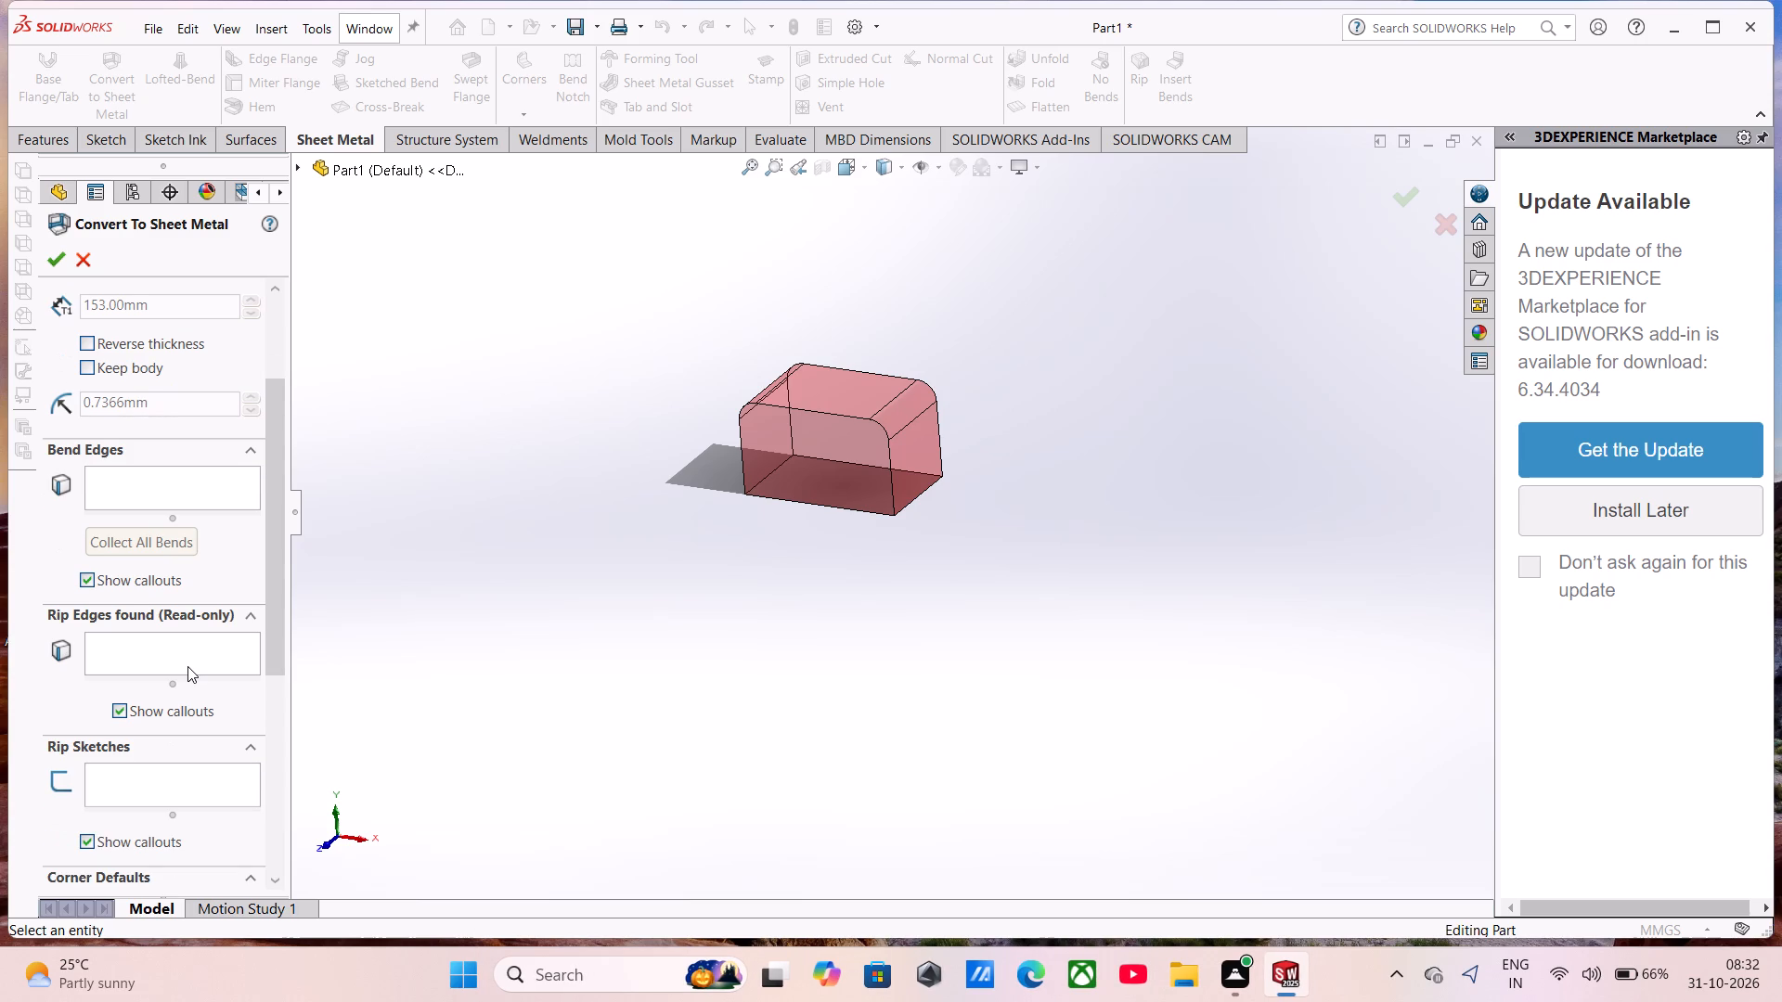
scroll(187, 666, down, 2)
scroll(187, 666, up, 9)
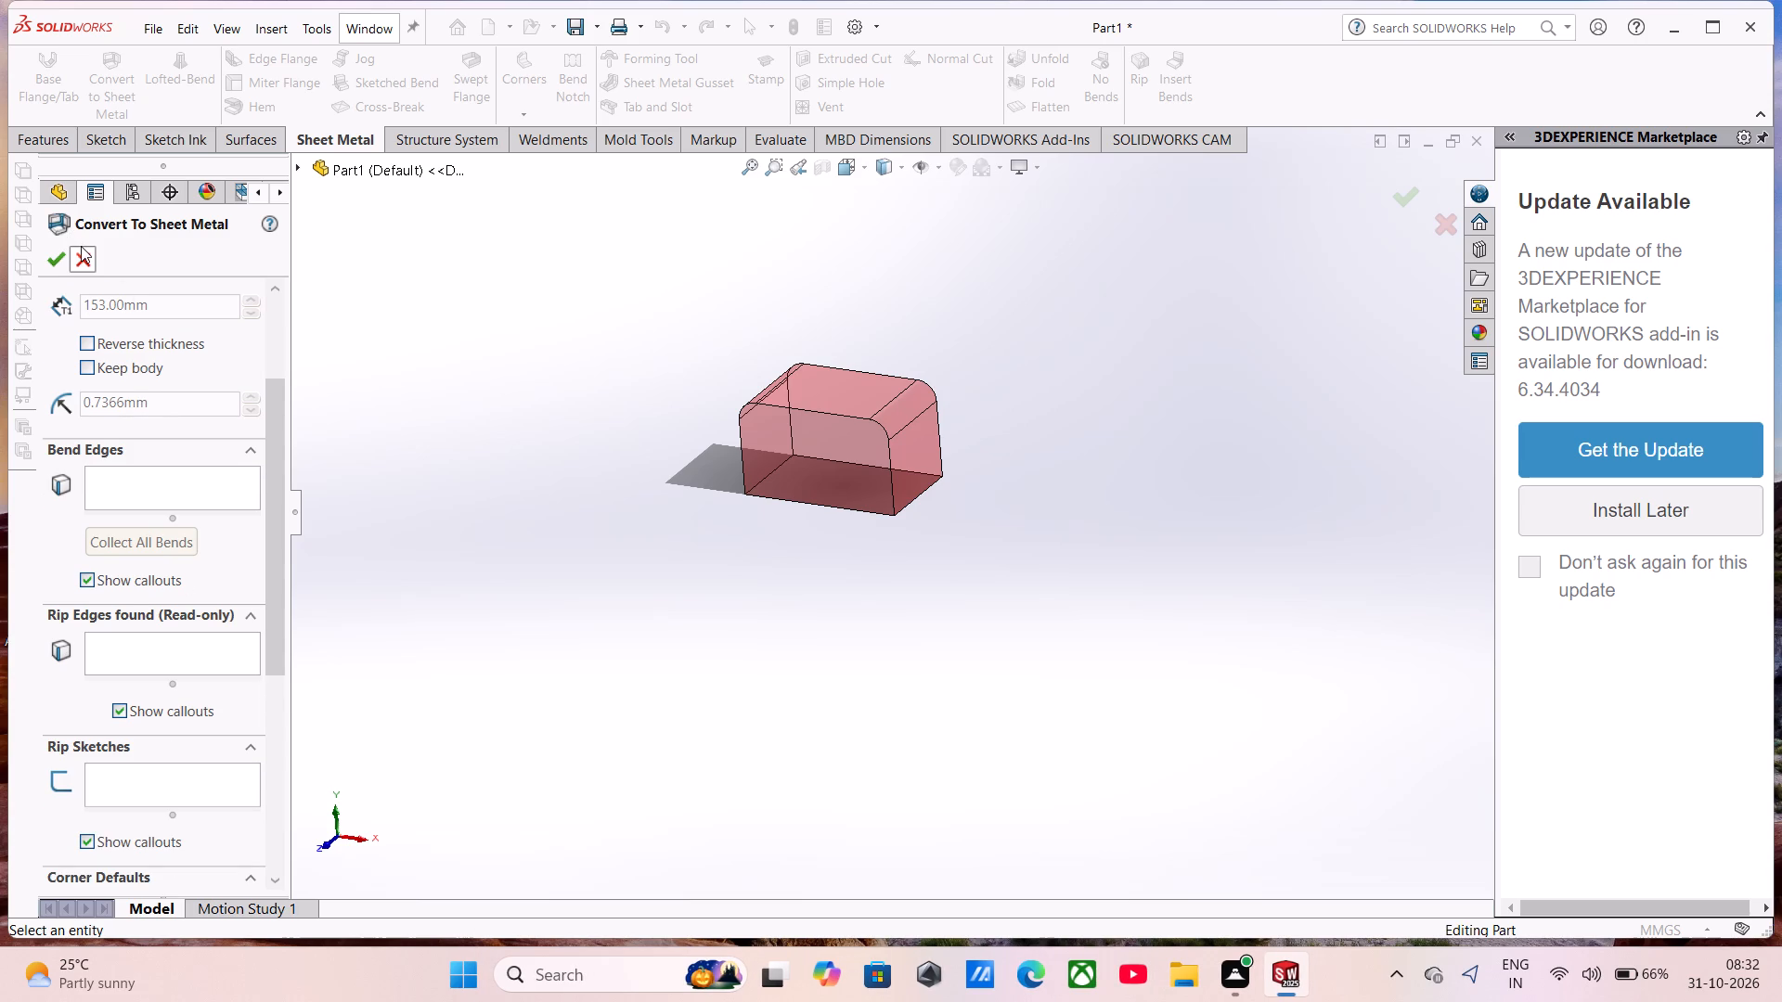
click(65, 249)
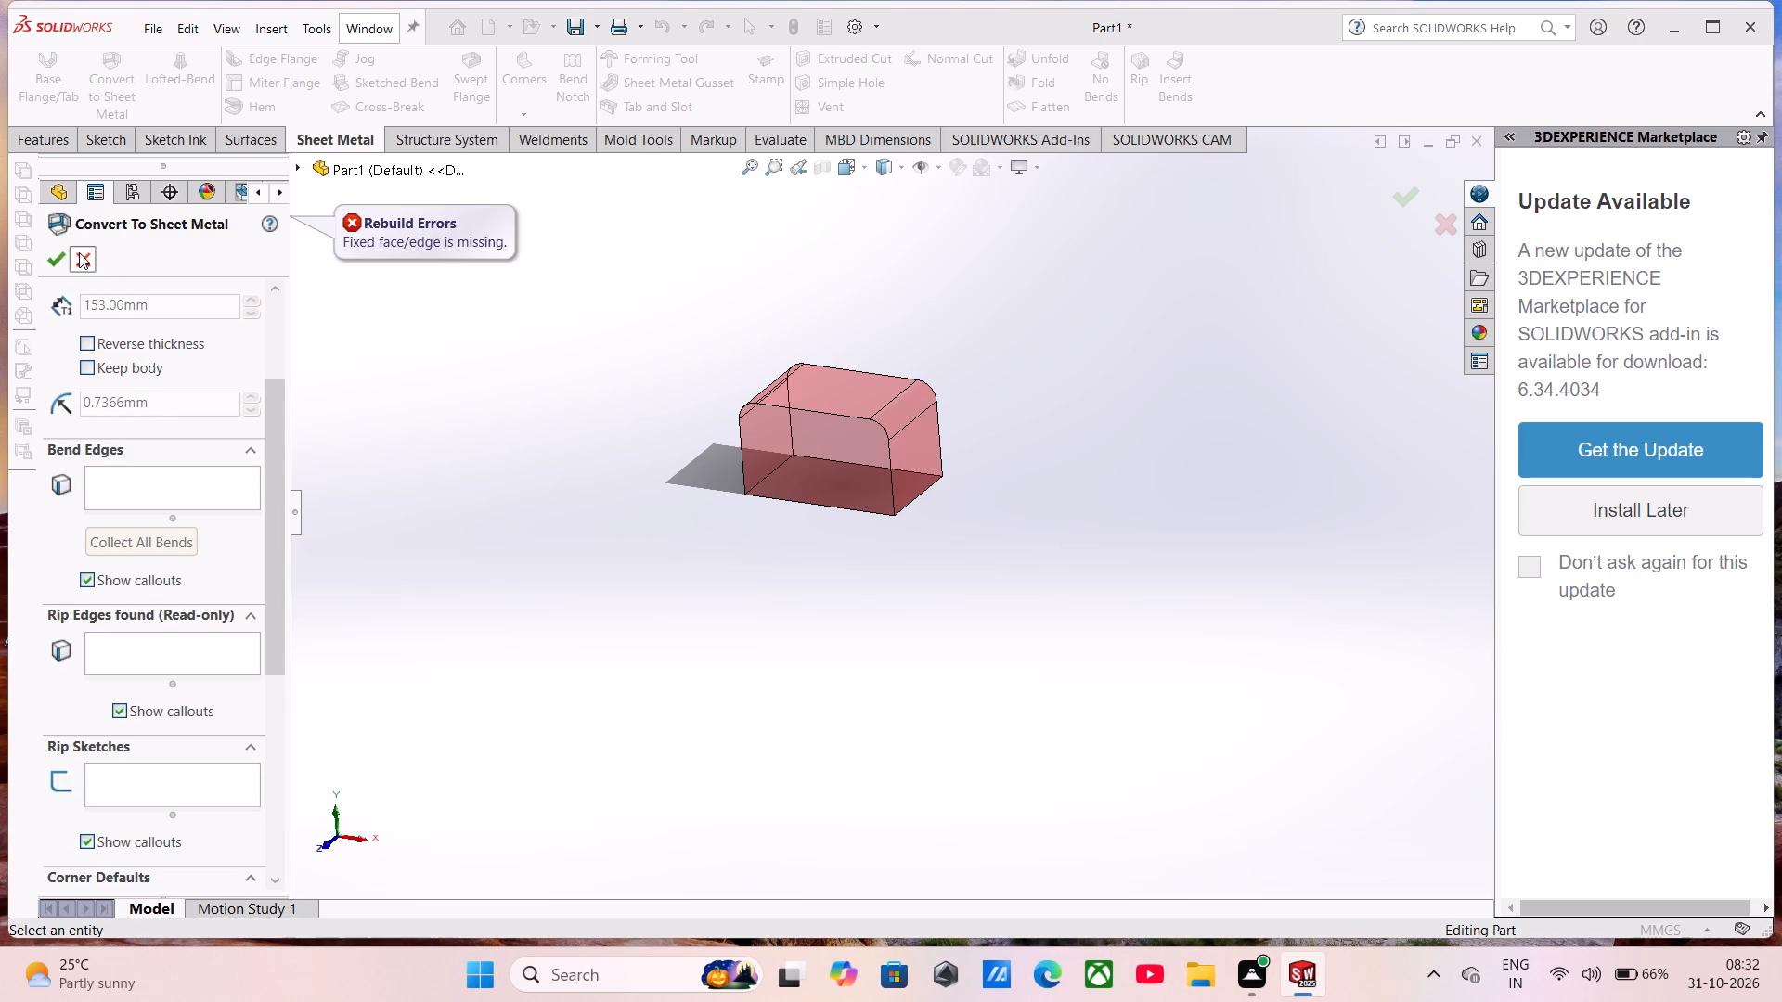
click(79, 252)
Undo the 153 mm thick base flange and return to editing the profile sketch.
scroll(299, 458, up, 2)
middle_click(300, 461)
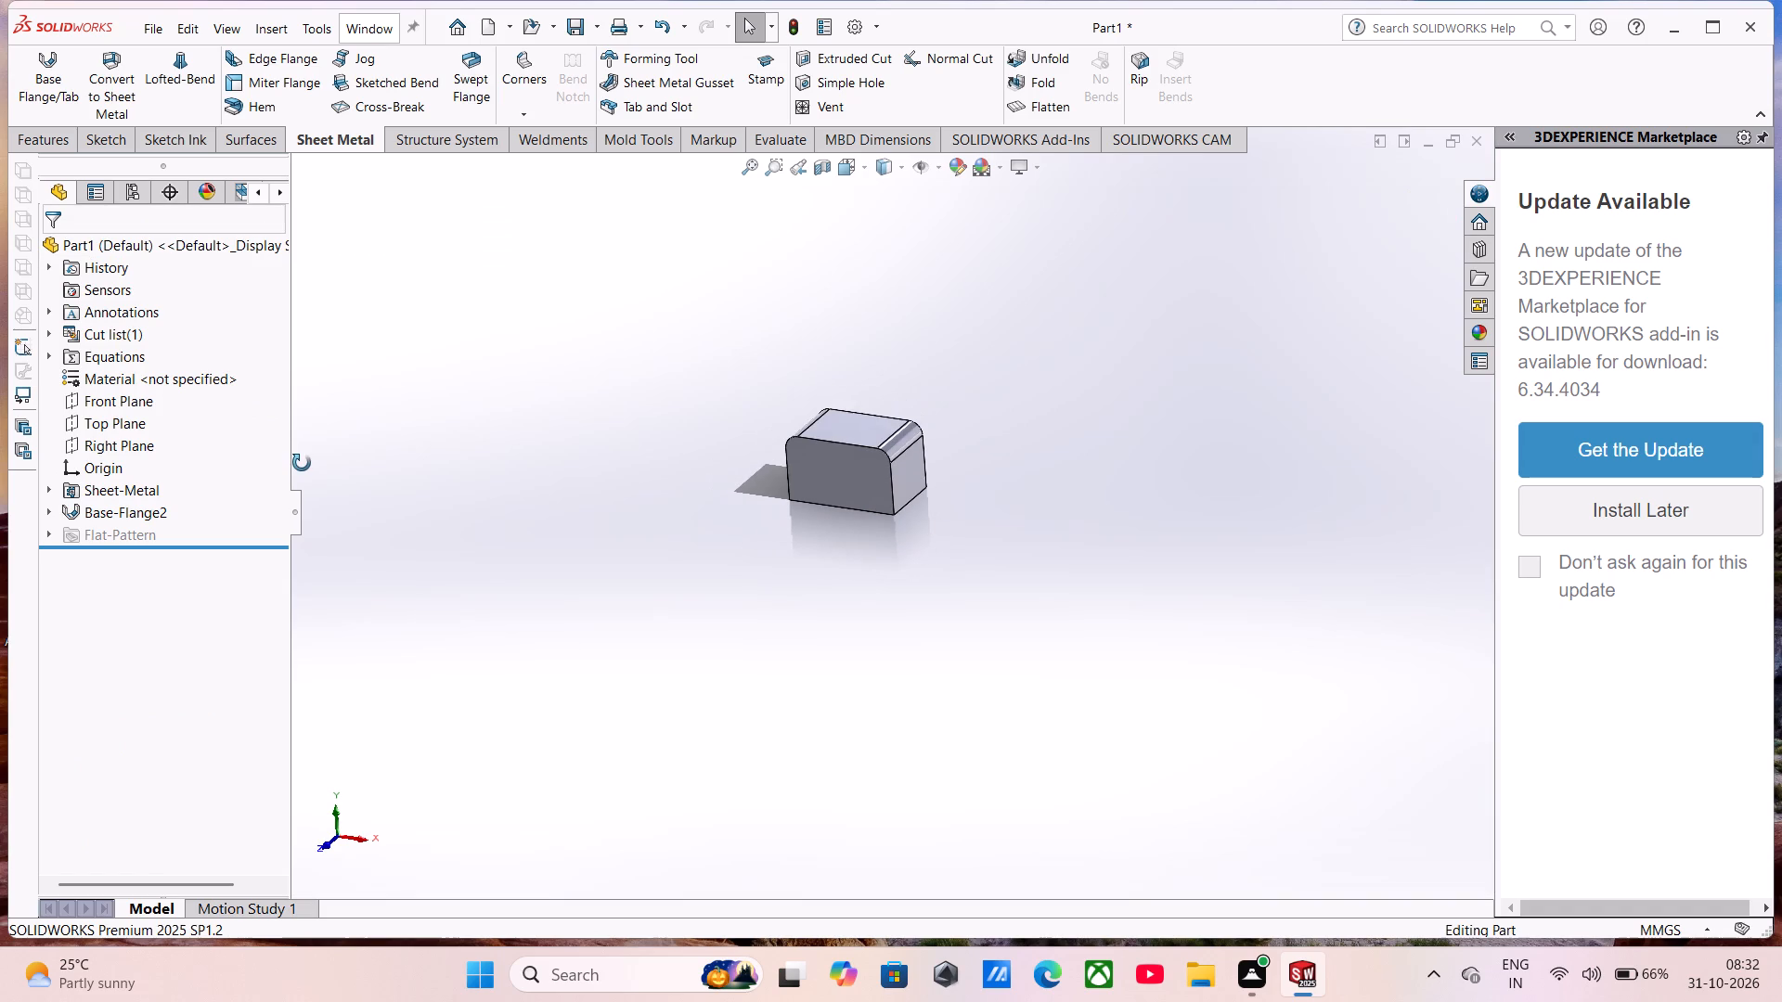
key(ctrl+z)
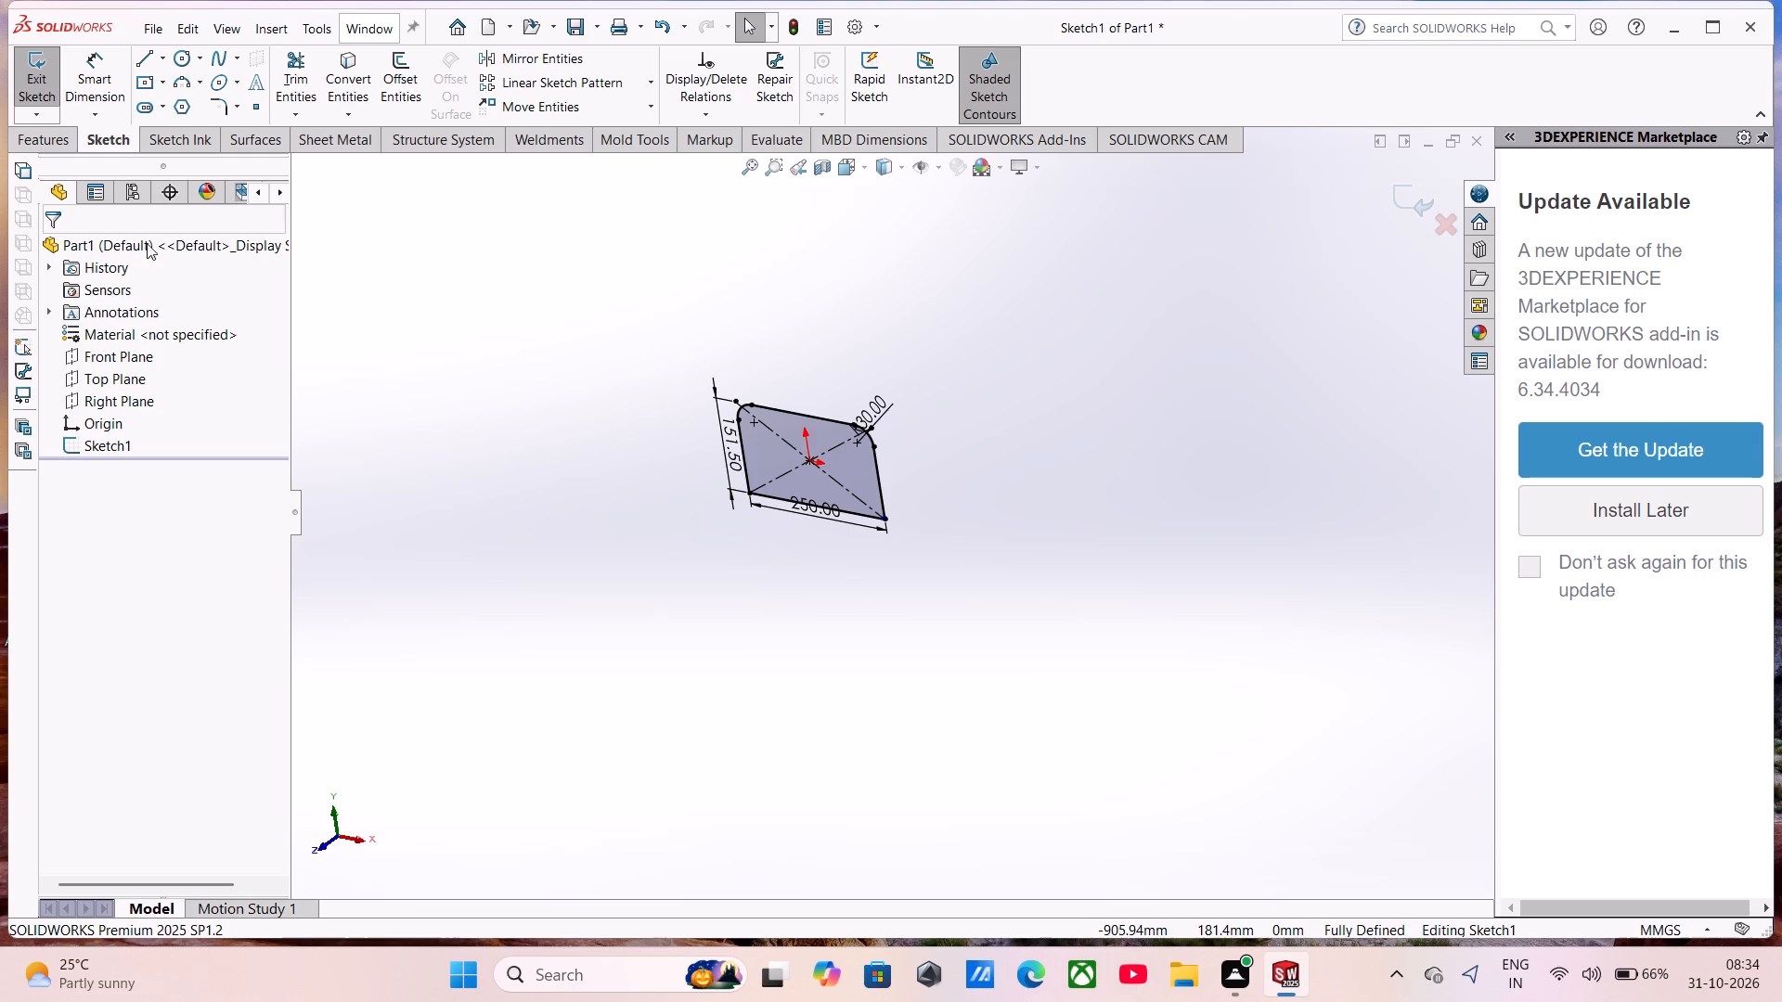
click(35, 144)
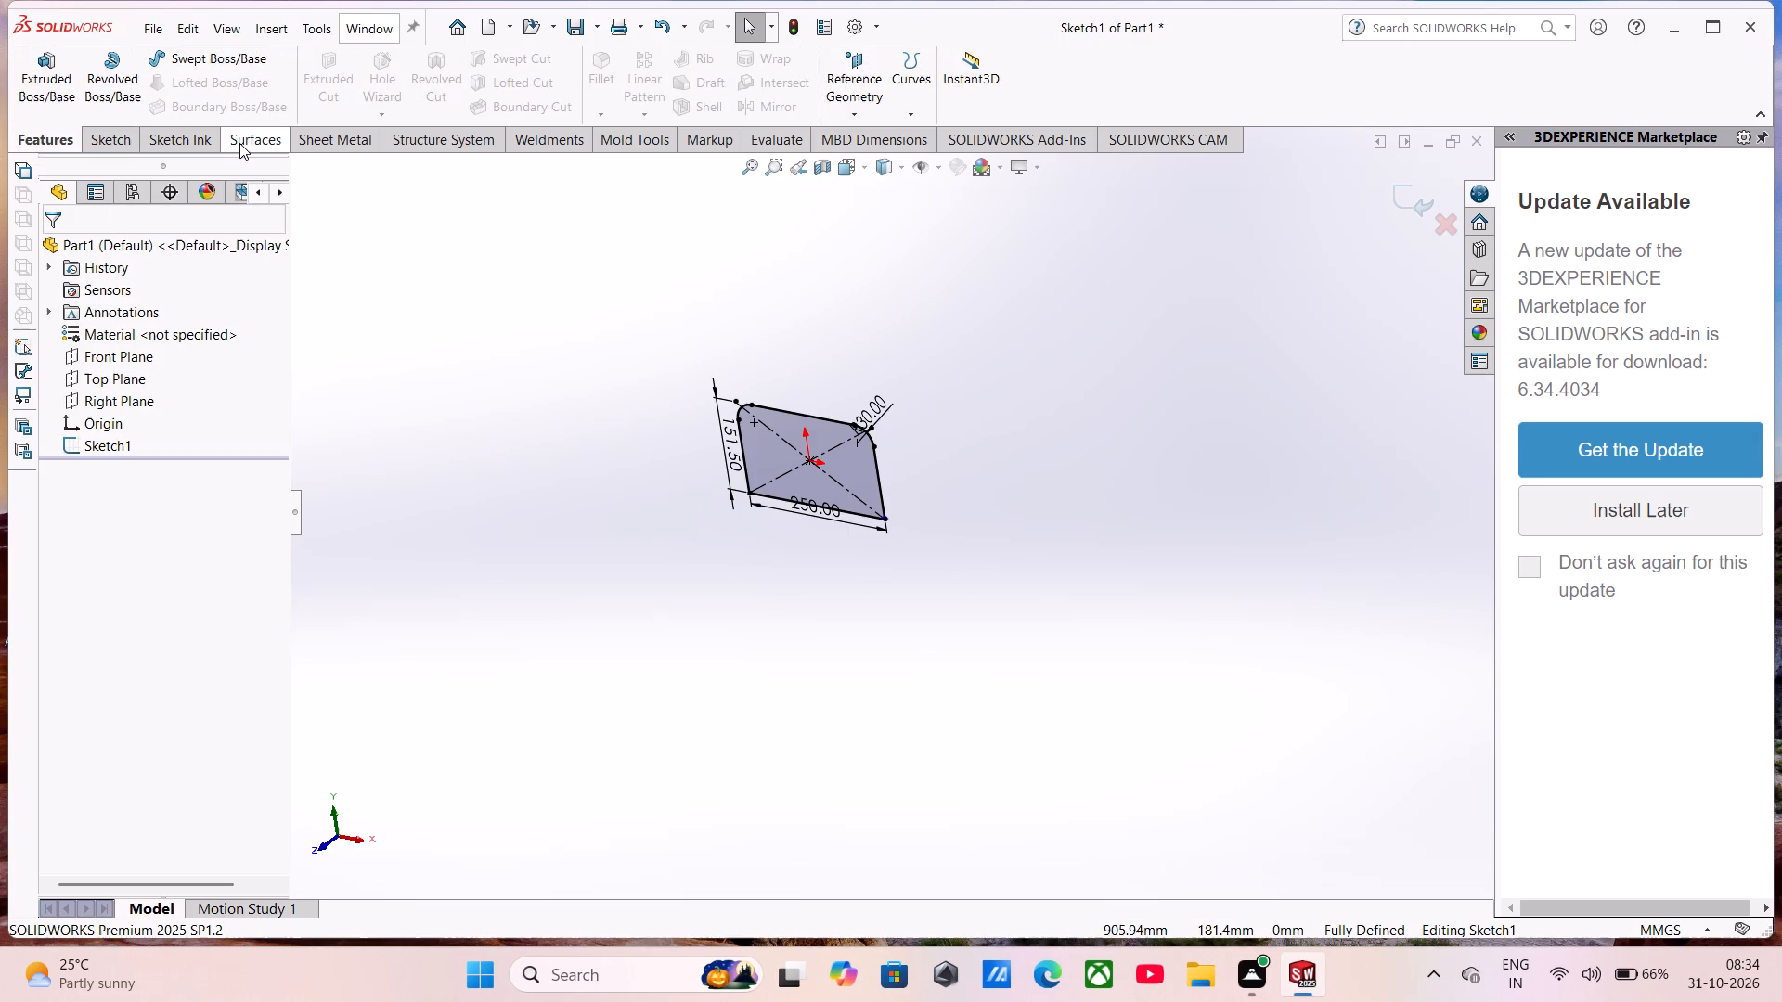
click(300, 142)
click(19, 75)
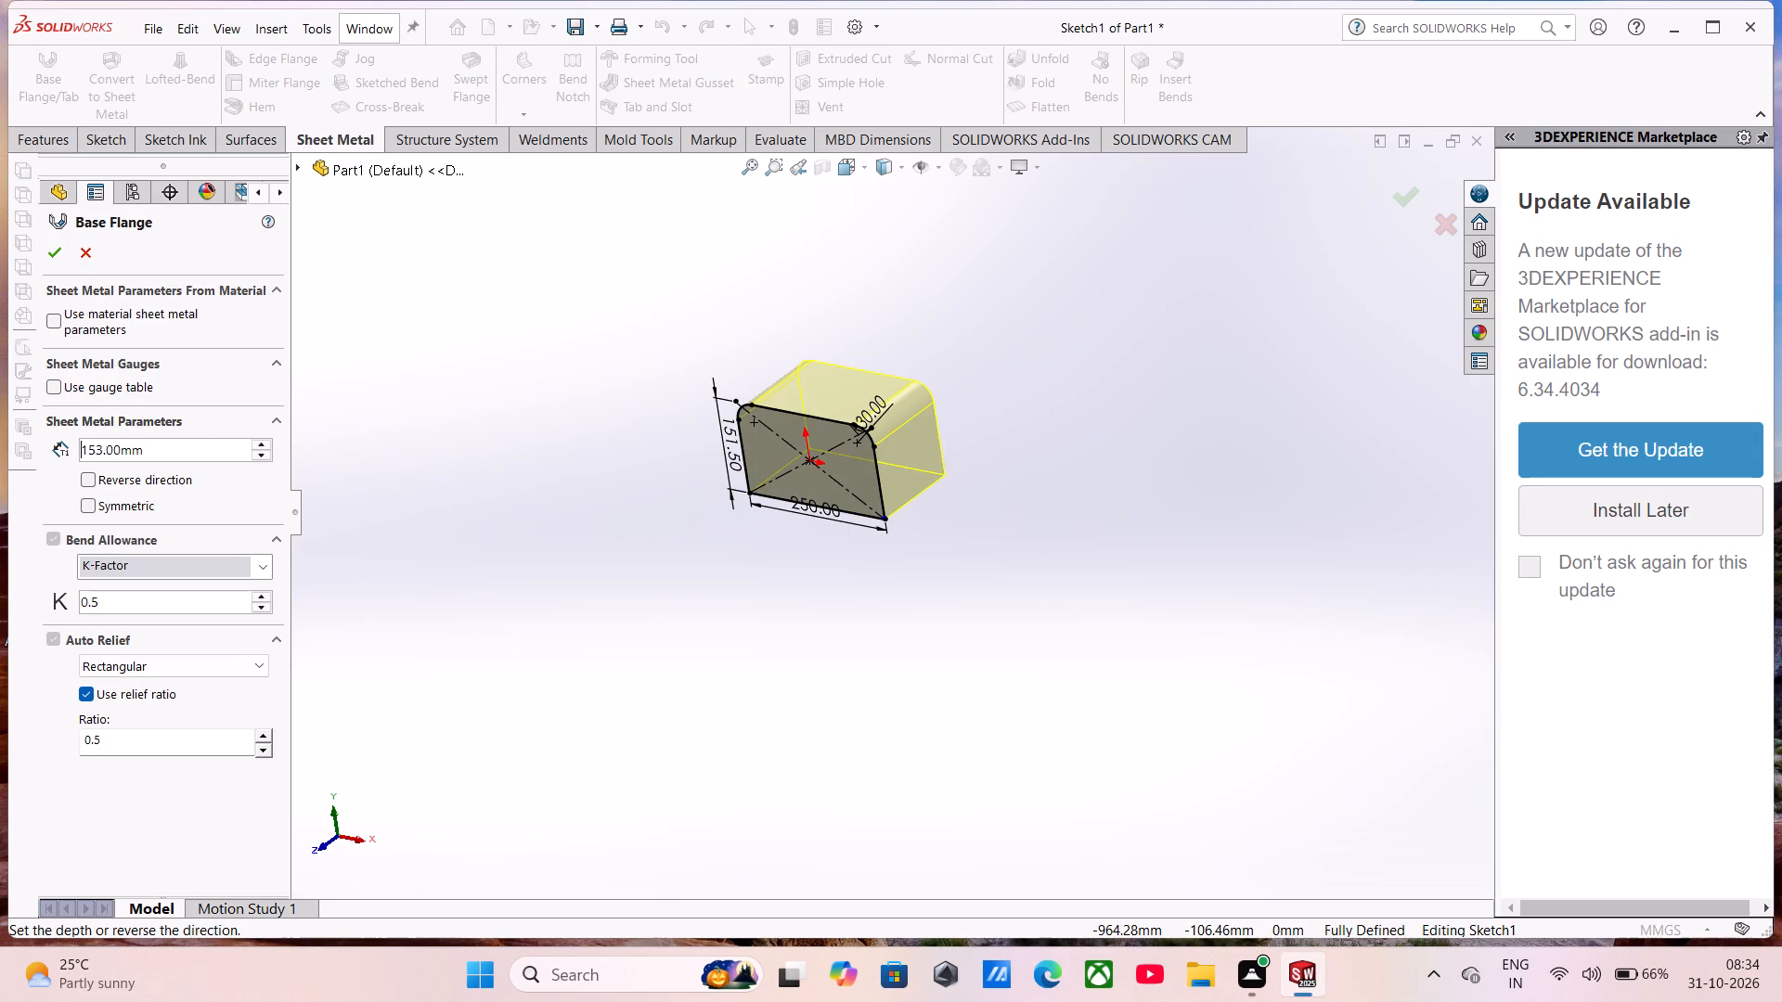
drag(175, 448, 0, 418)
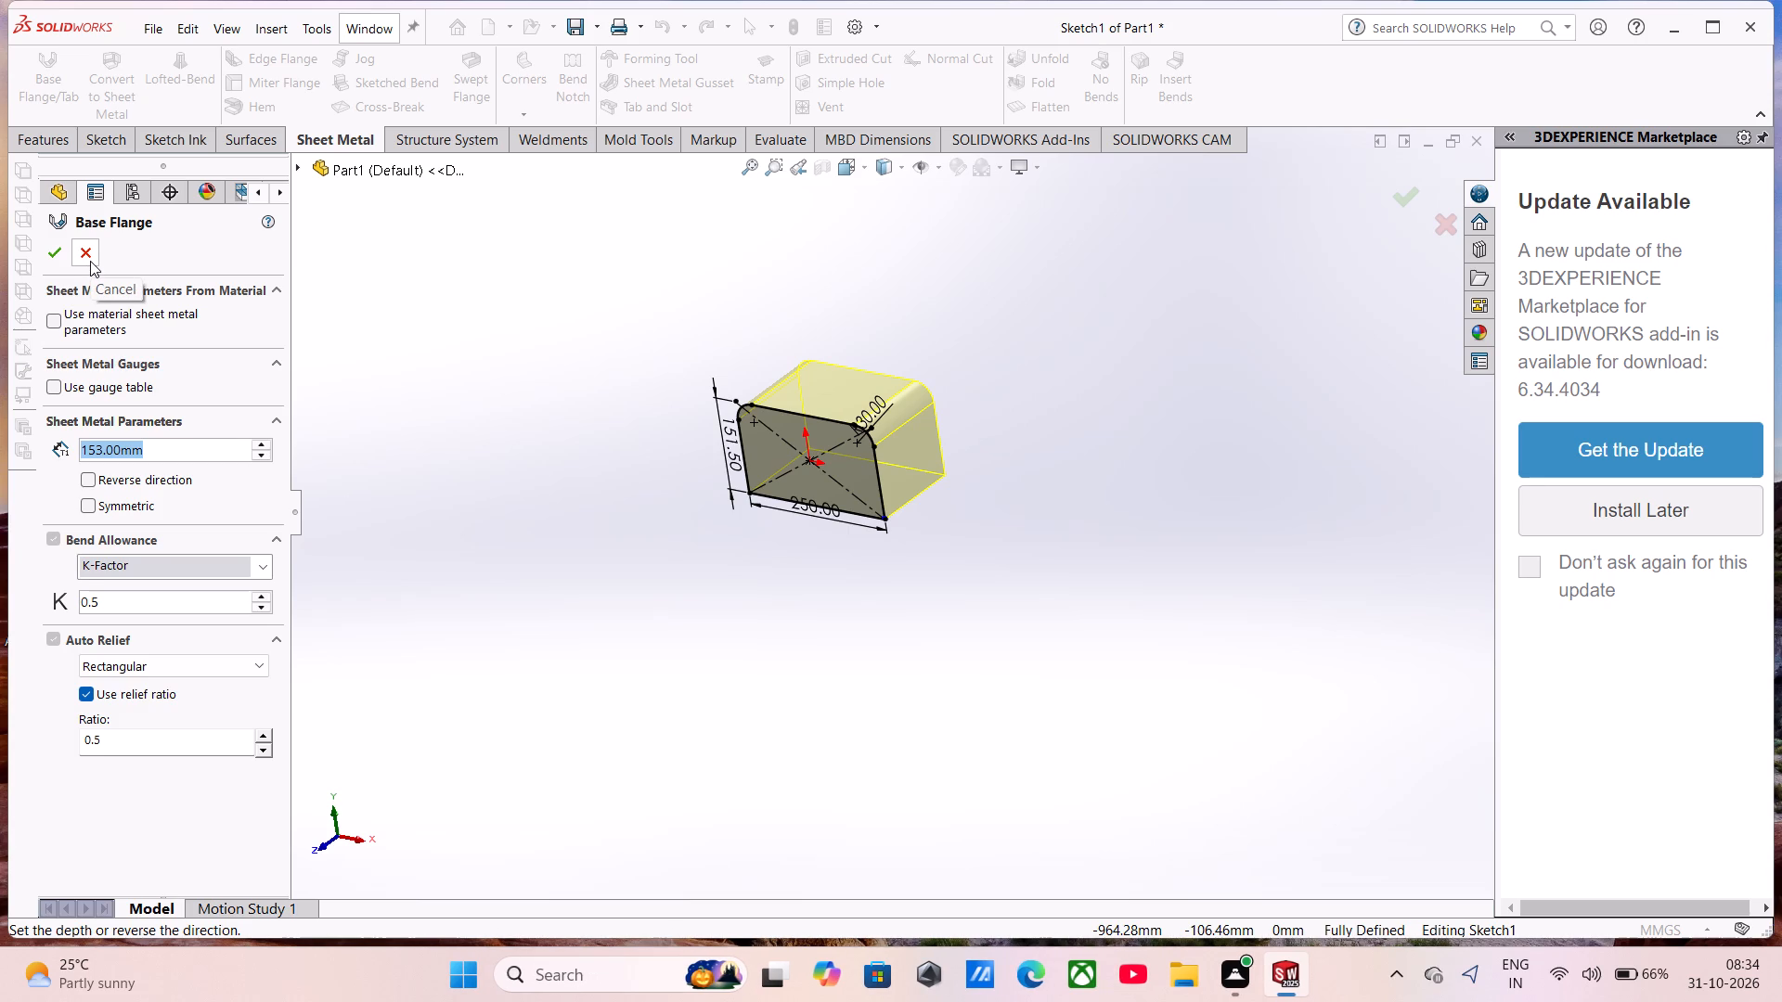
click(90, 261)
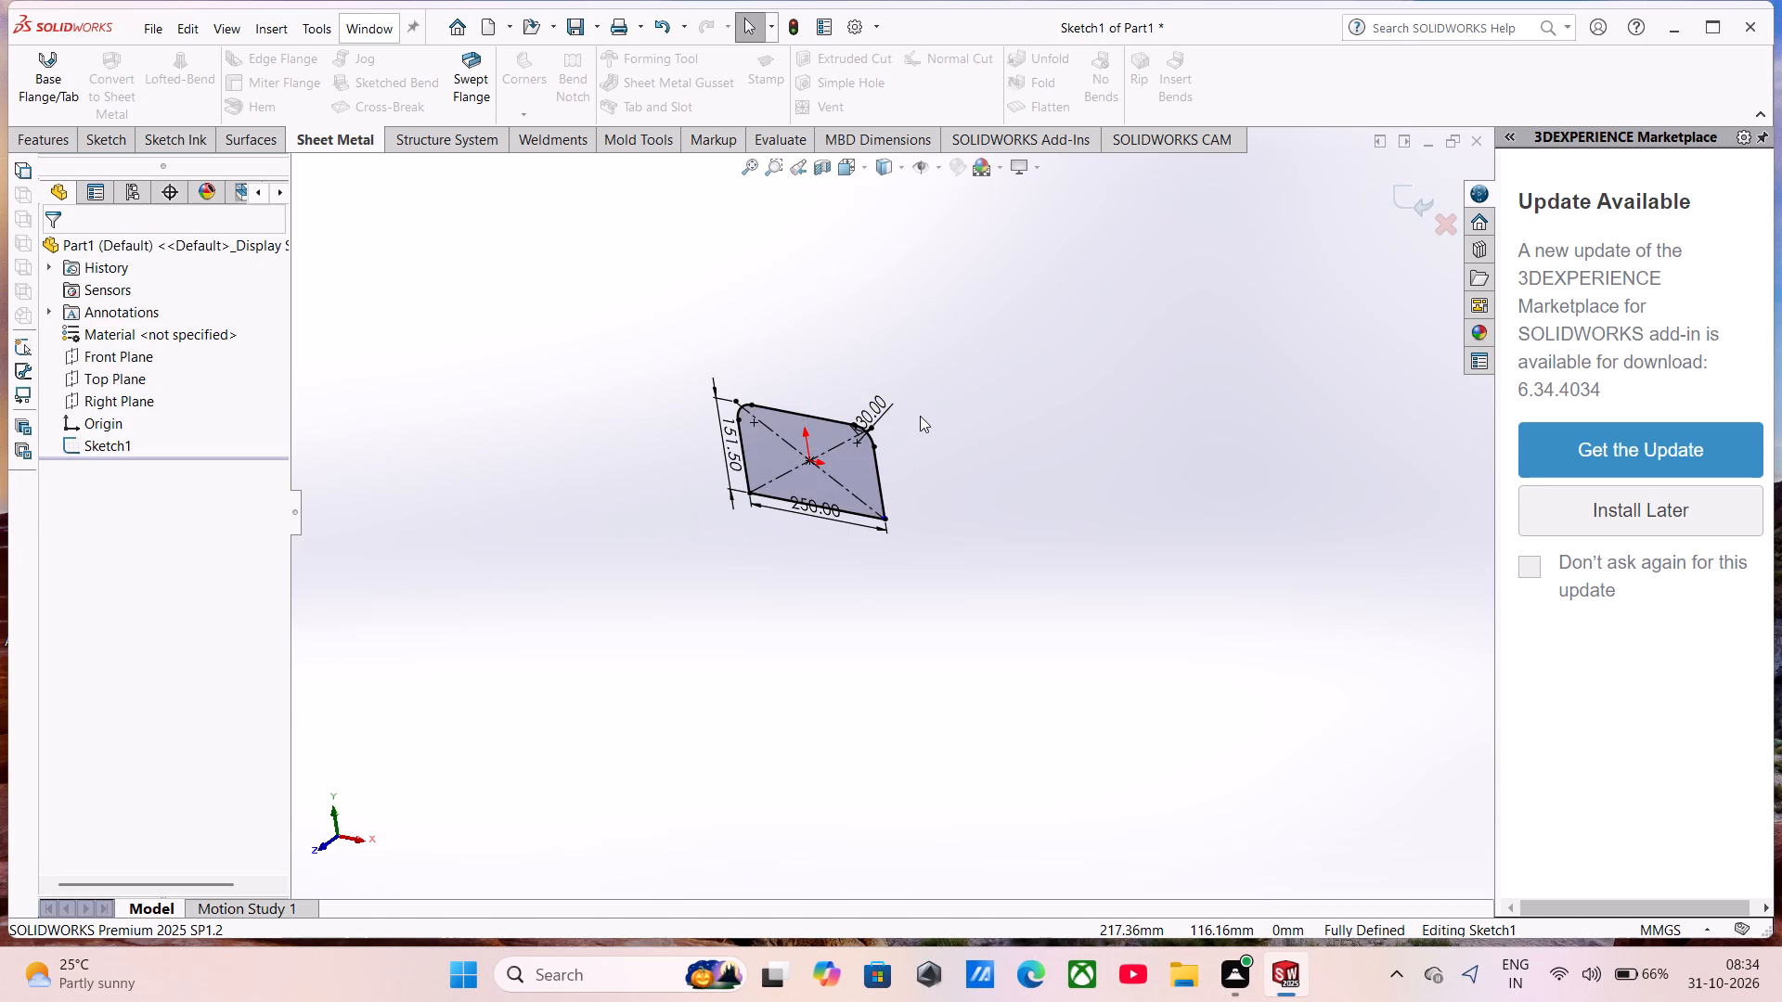
Offset the whole closed profile chain inward by 1.5 mm with a dimension added.
middle_drag(920, 416, 992, 297)
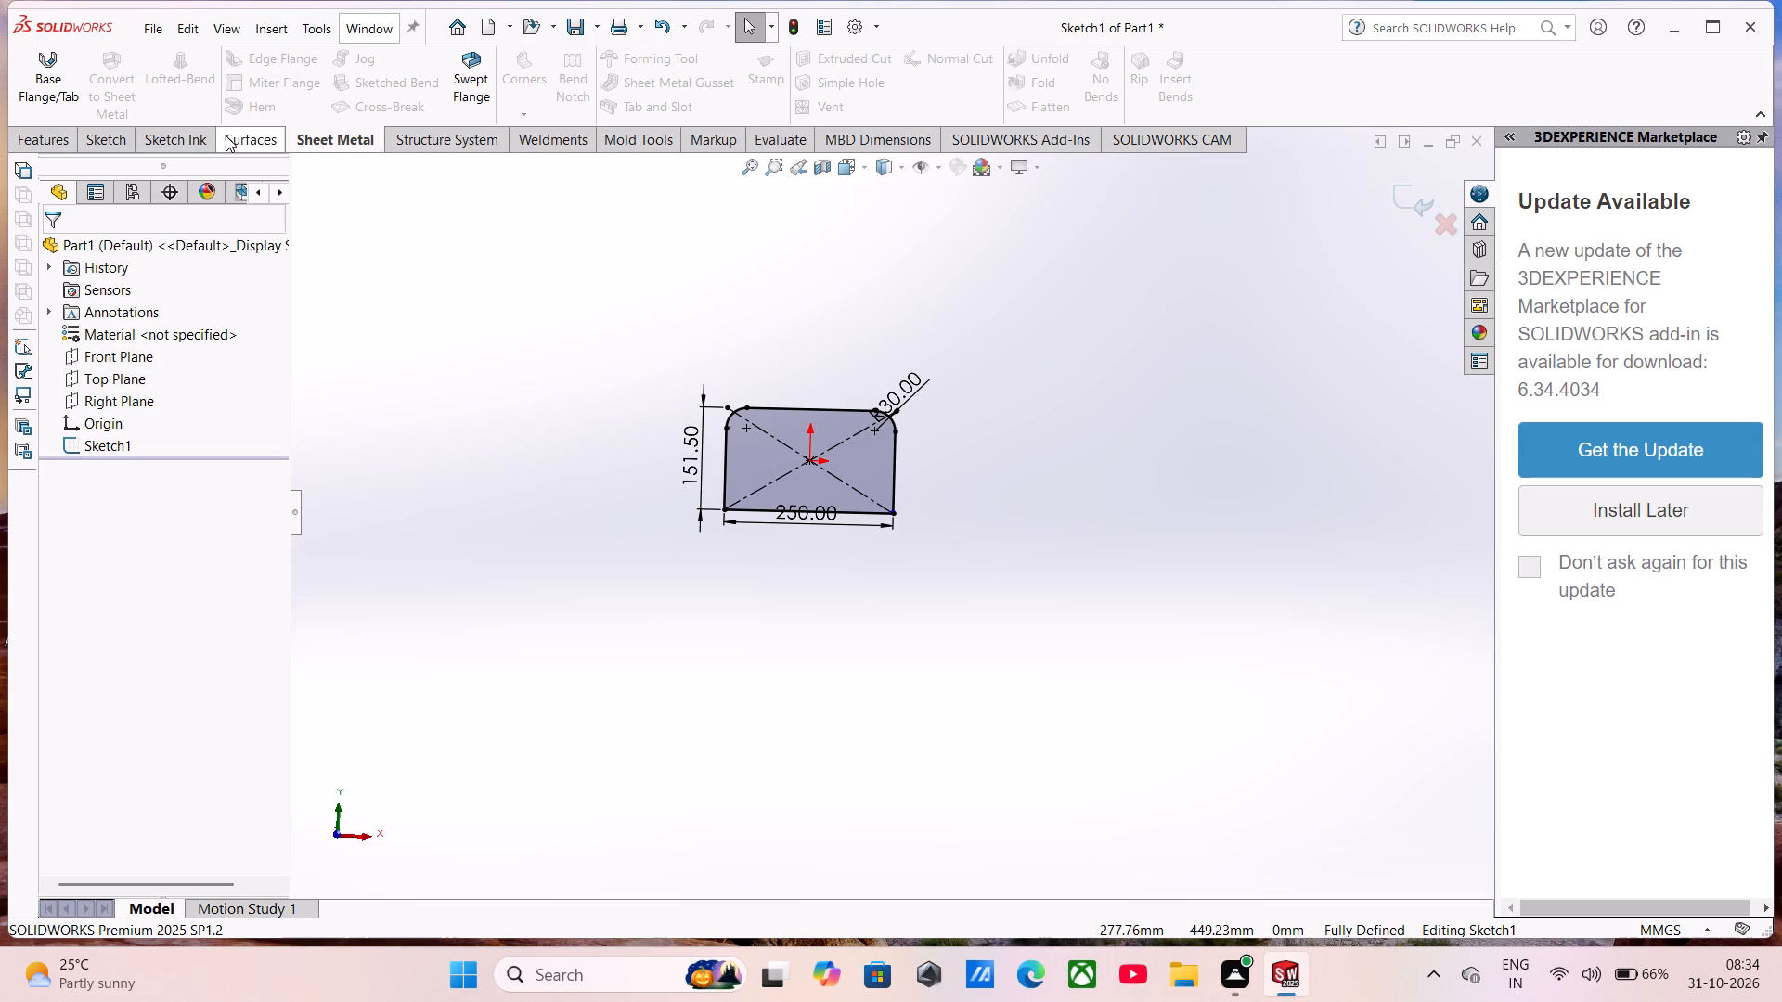
click(115, 143)
click(406, 78)
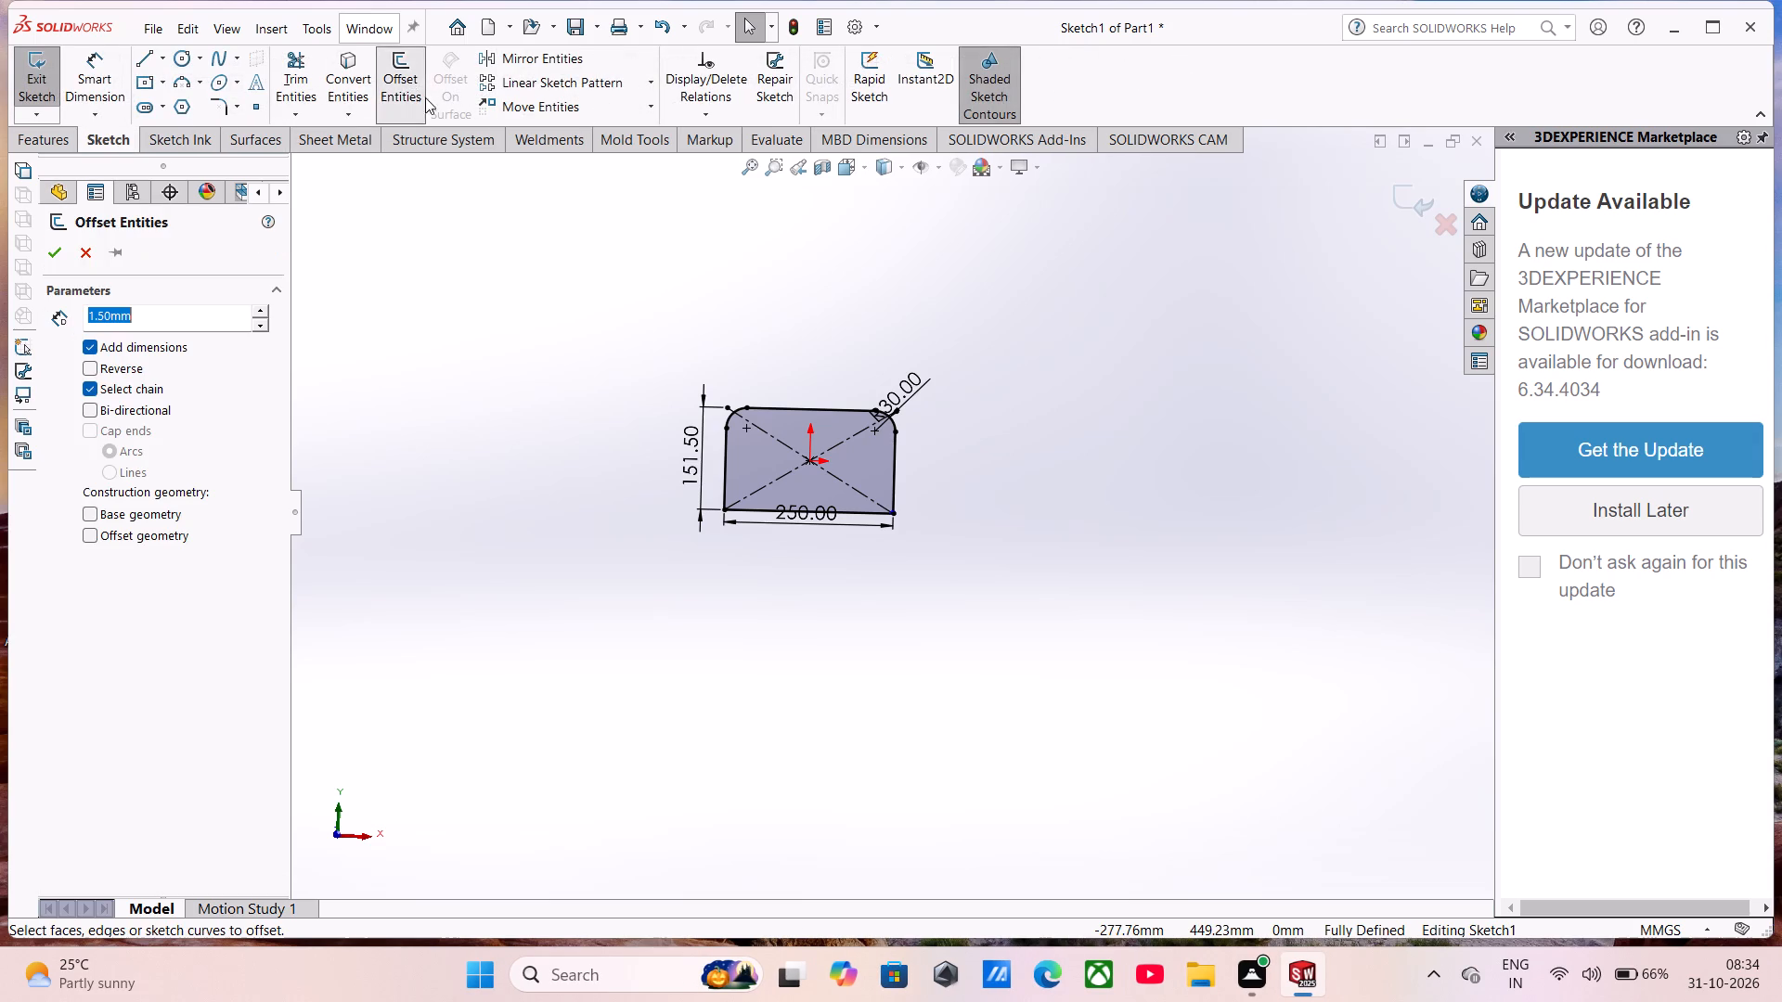
scroll(768, 387, down, 4)
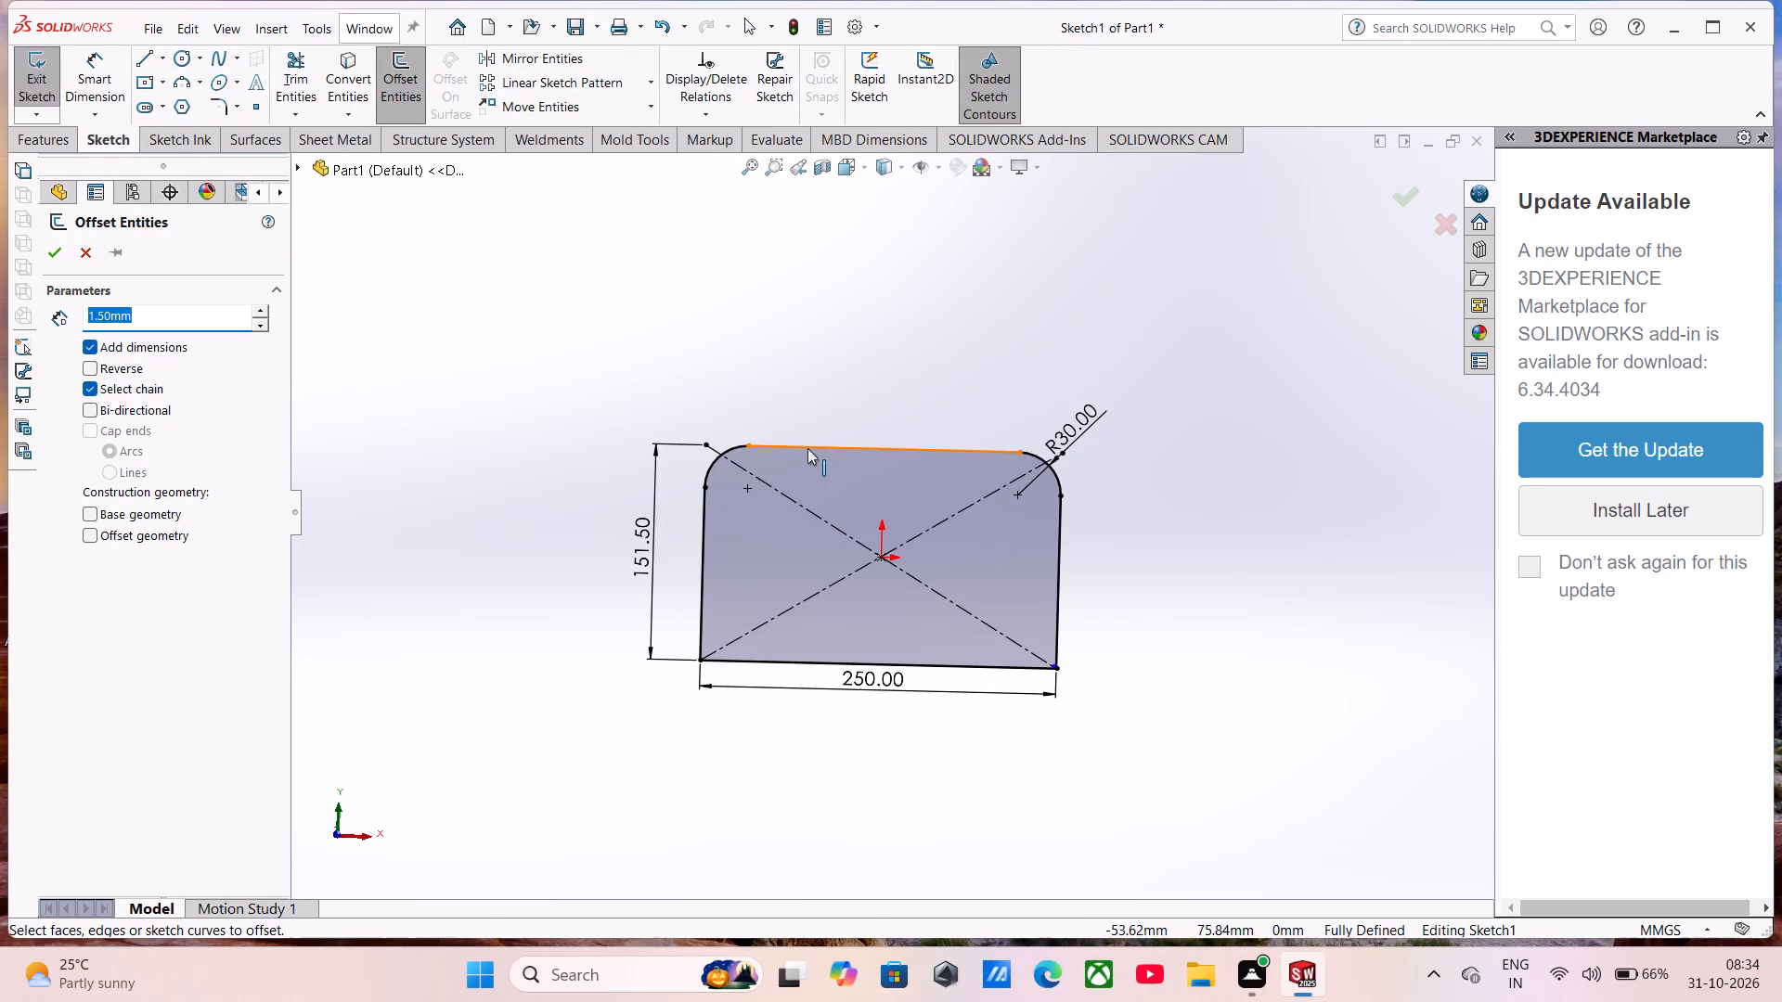
click(807, 448)
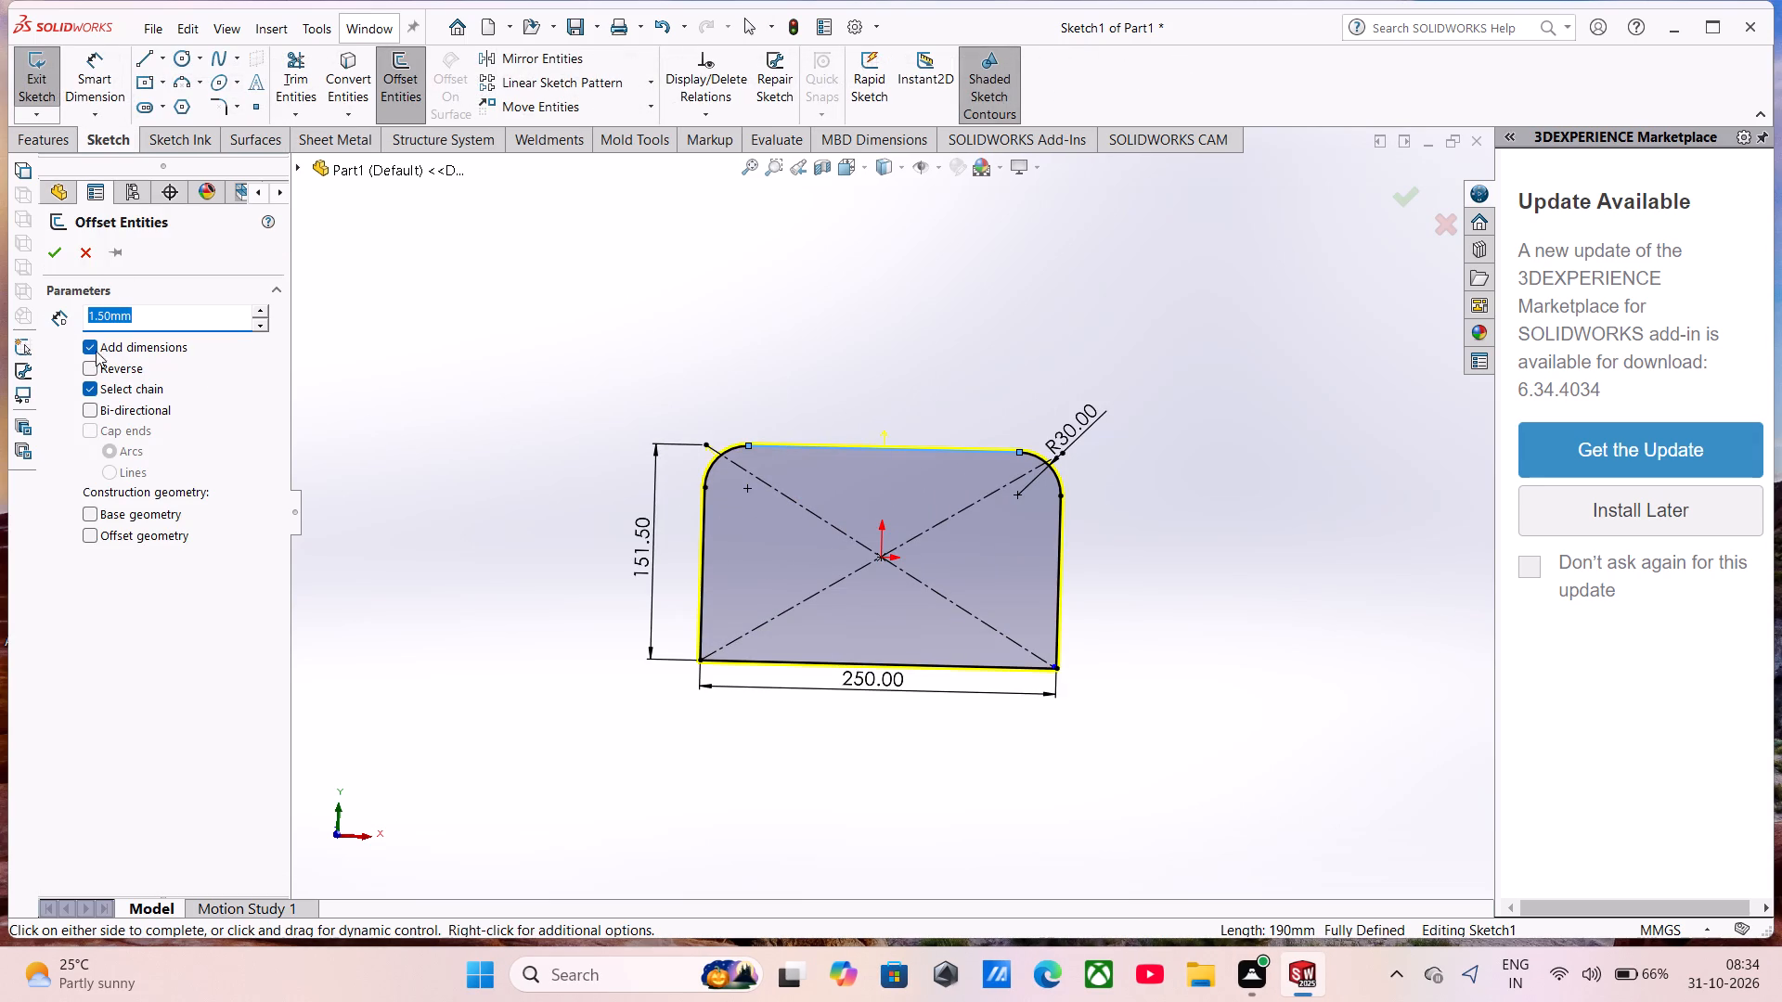
click(100, 359)
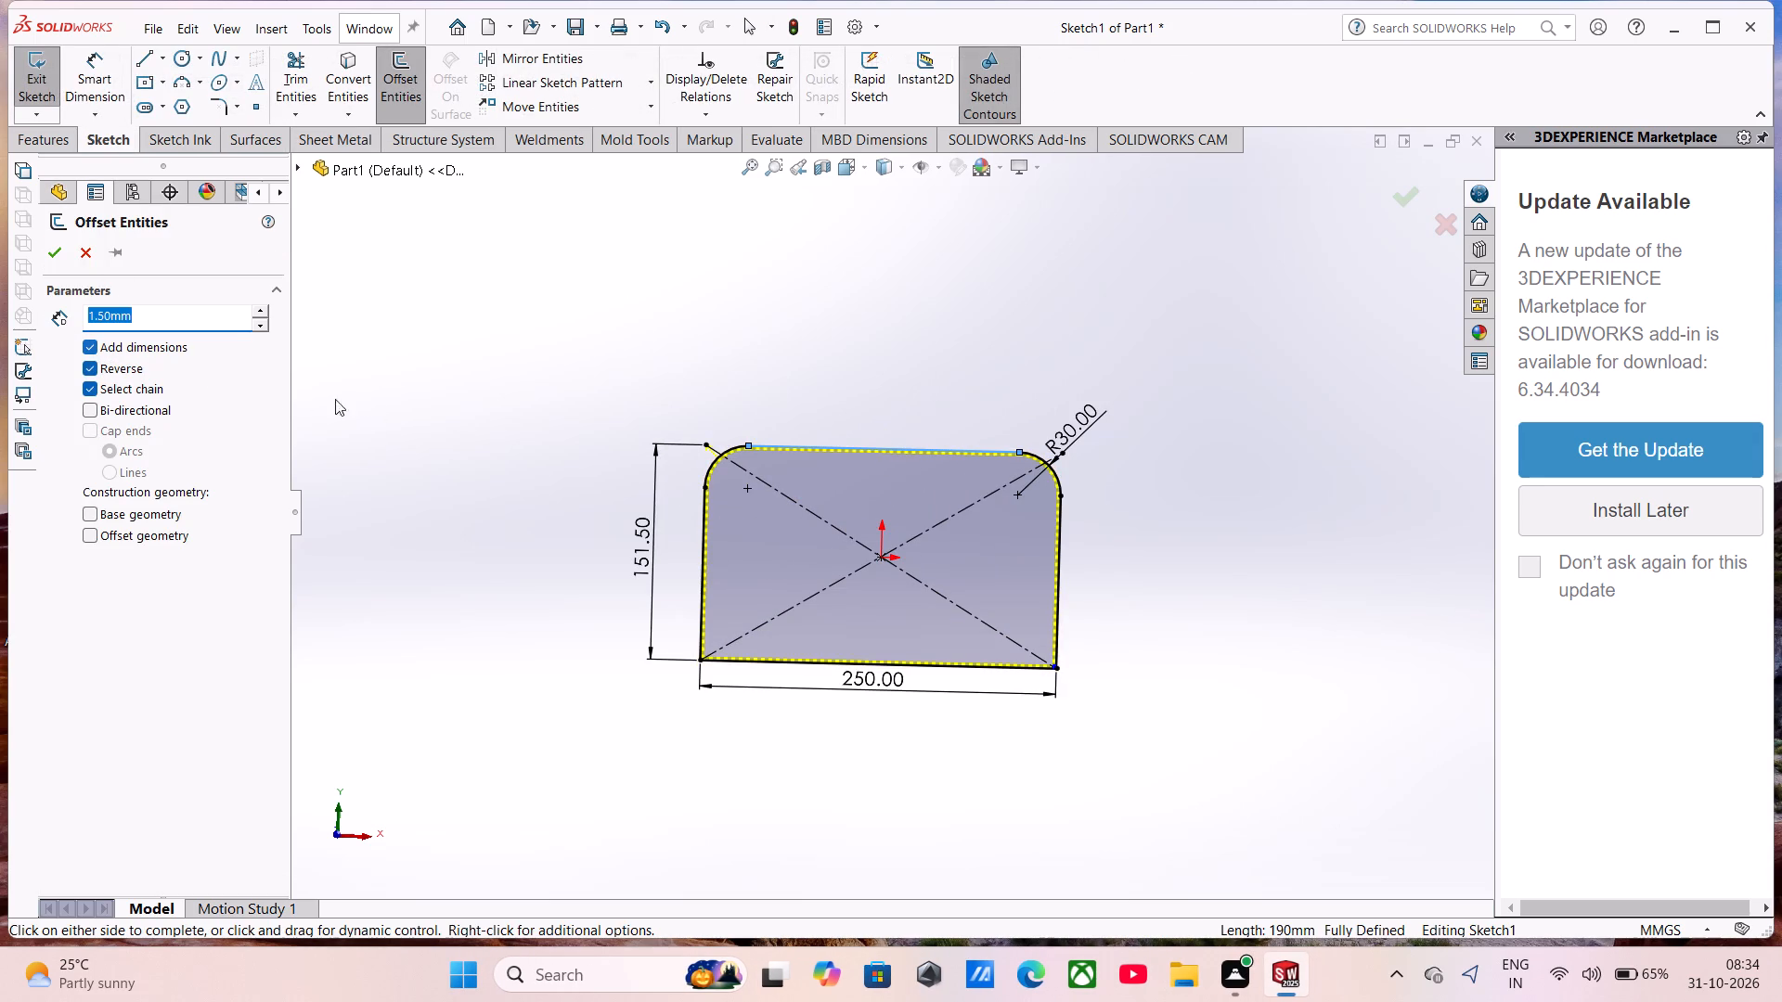
scroll(697, 589, up, 4)
scroll(823, 605, down, 7)
scroll(643, 380, up, 3)
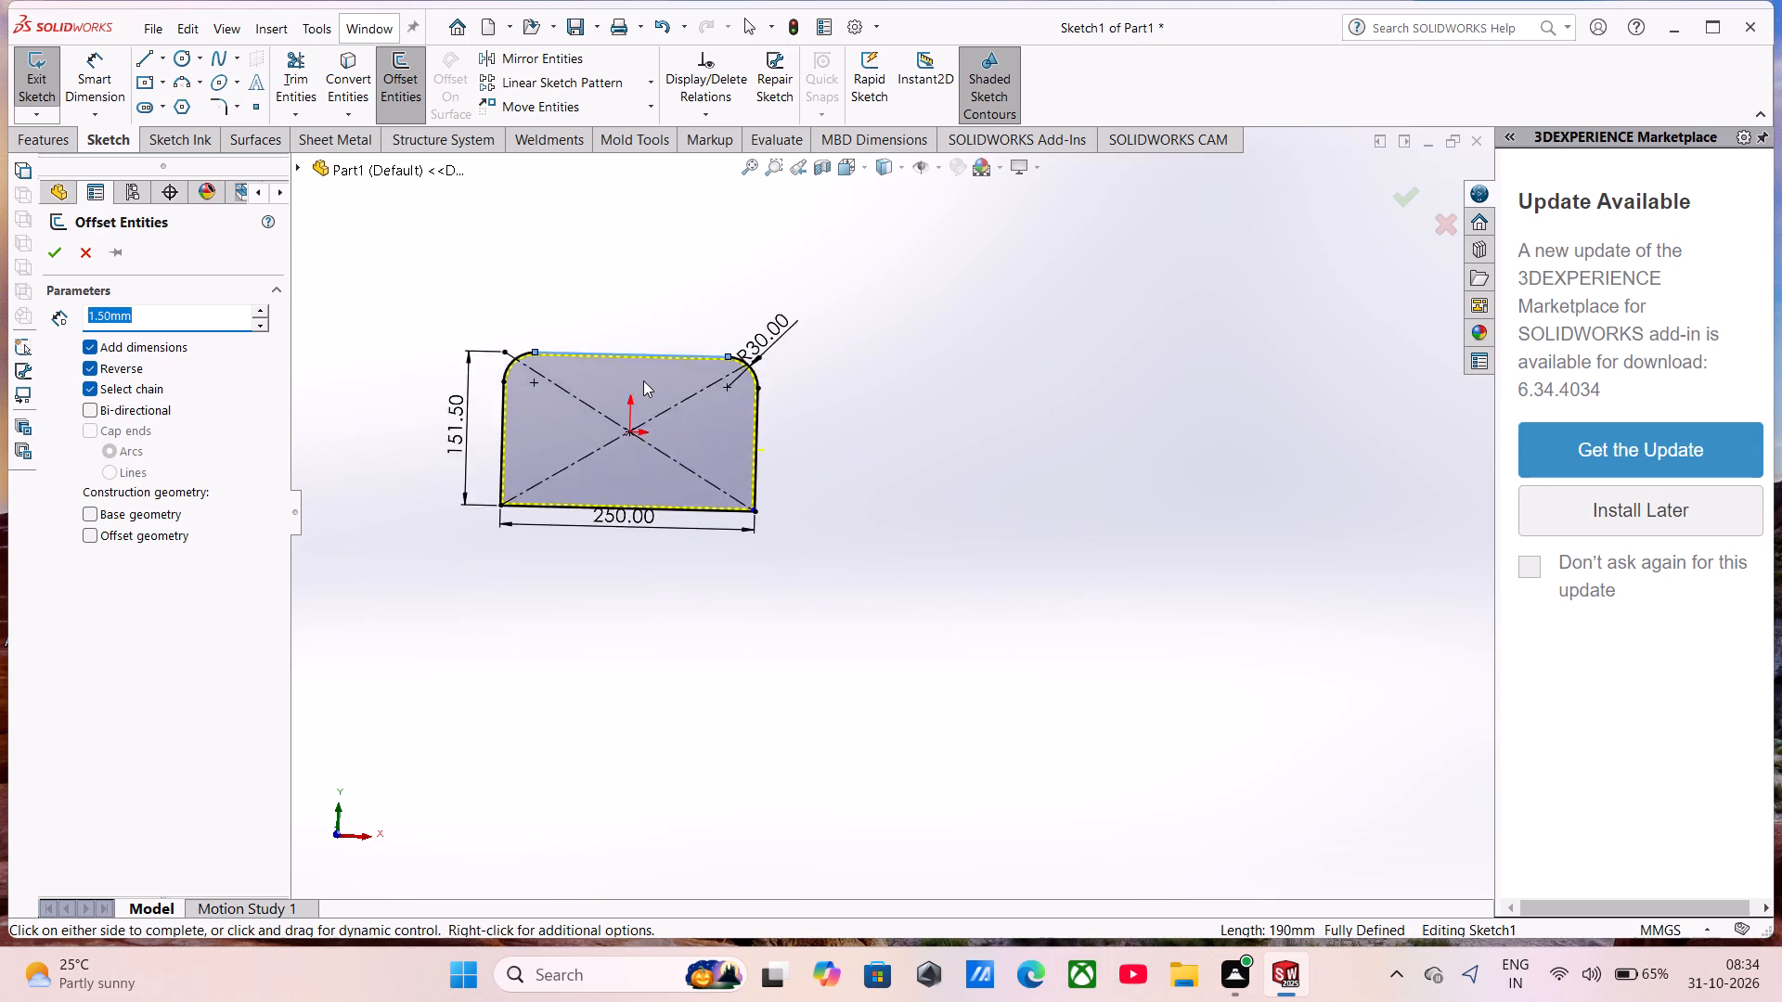
scroll(643, 380, up, 5)
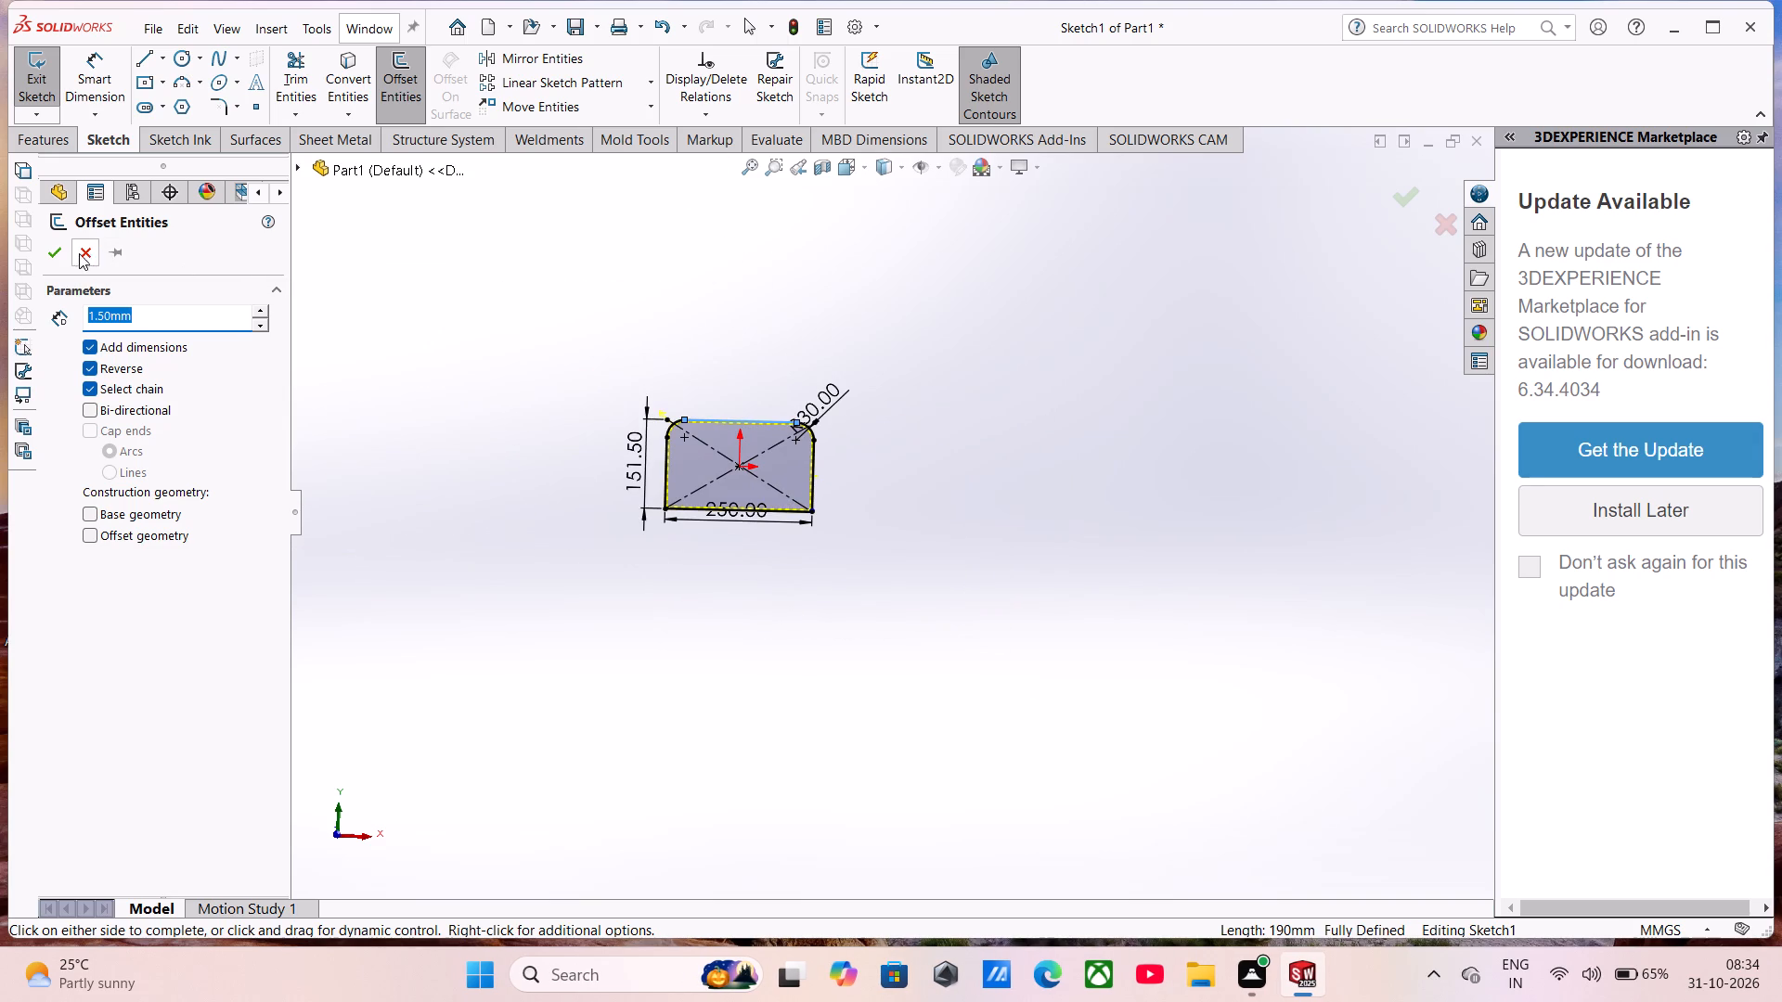
click(53, 246)
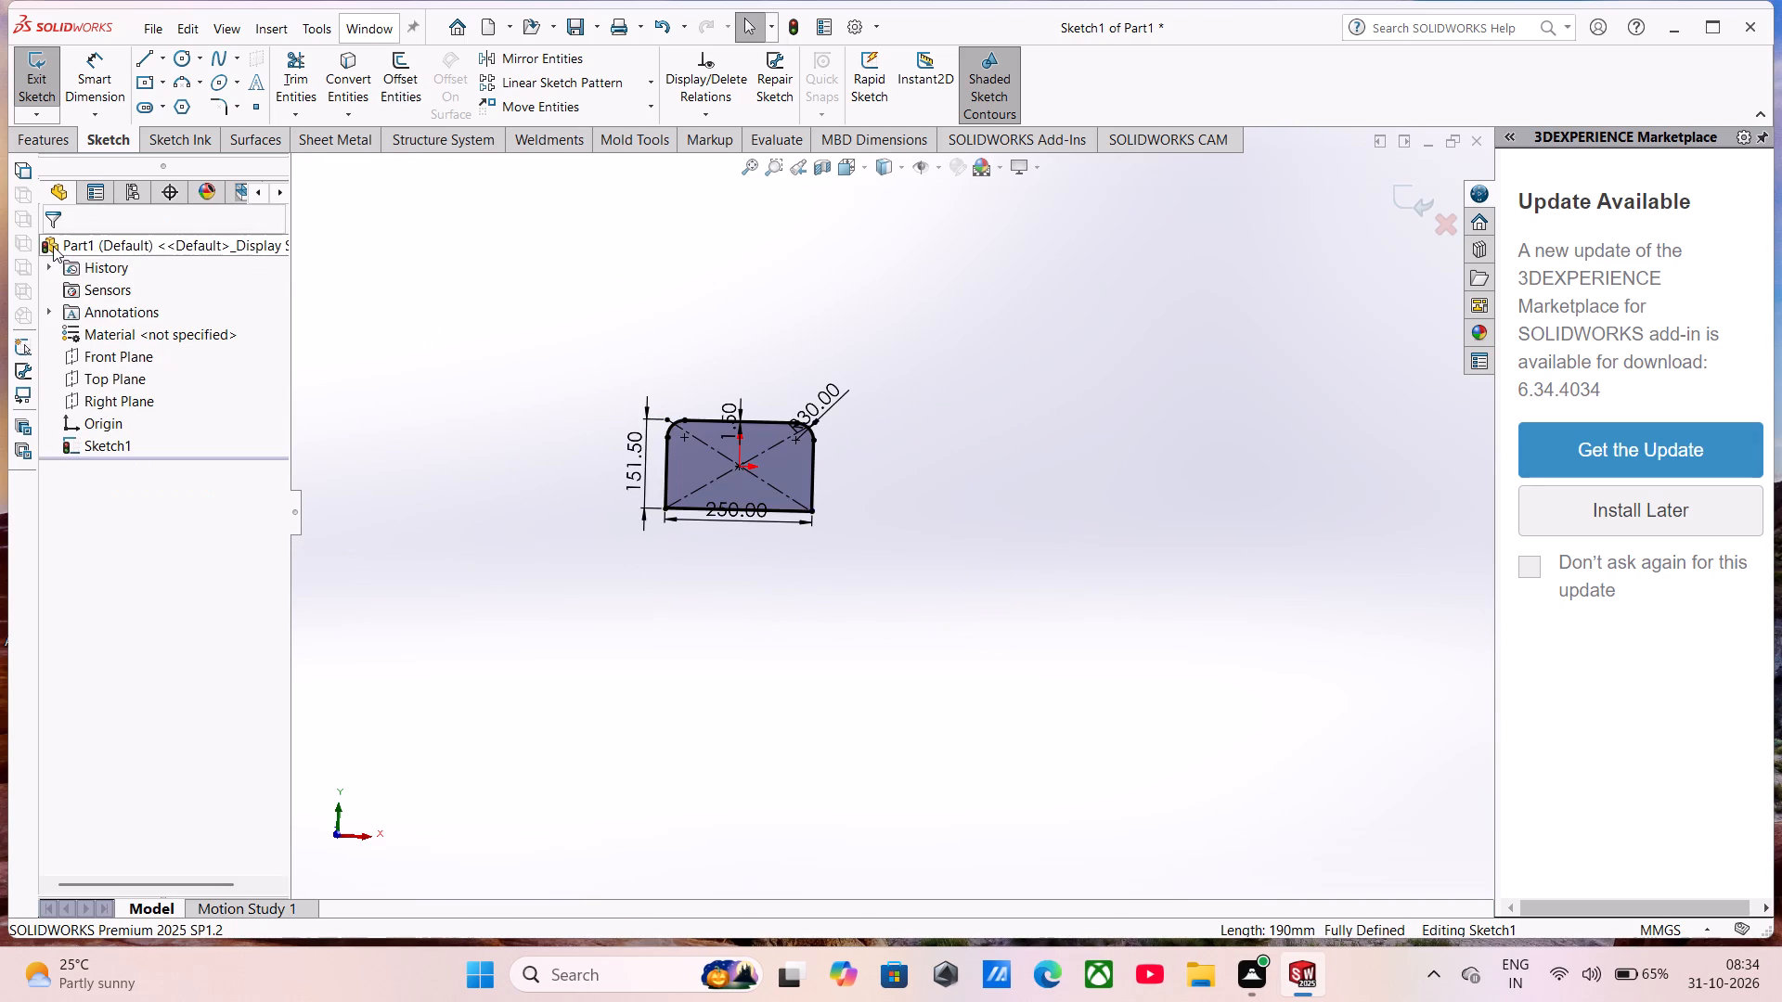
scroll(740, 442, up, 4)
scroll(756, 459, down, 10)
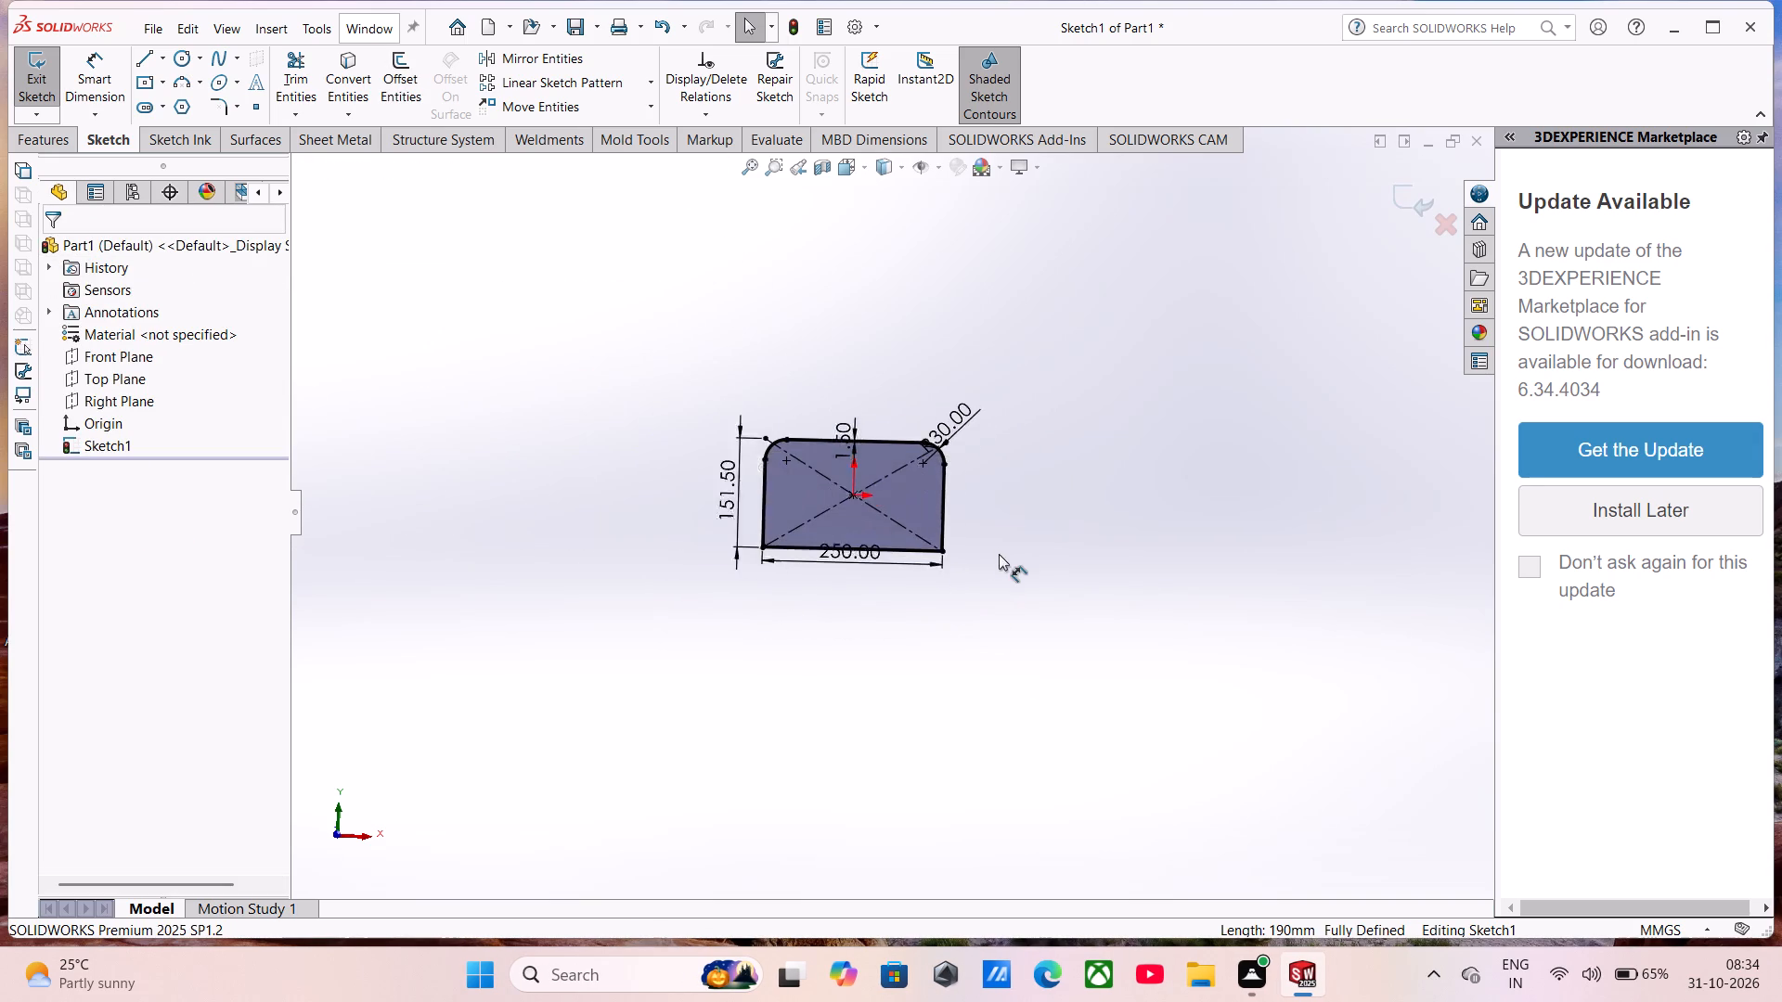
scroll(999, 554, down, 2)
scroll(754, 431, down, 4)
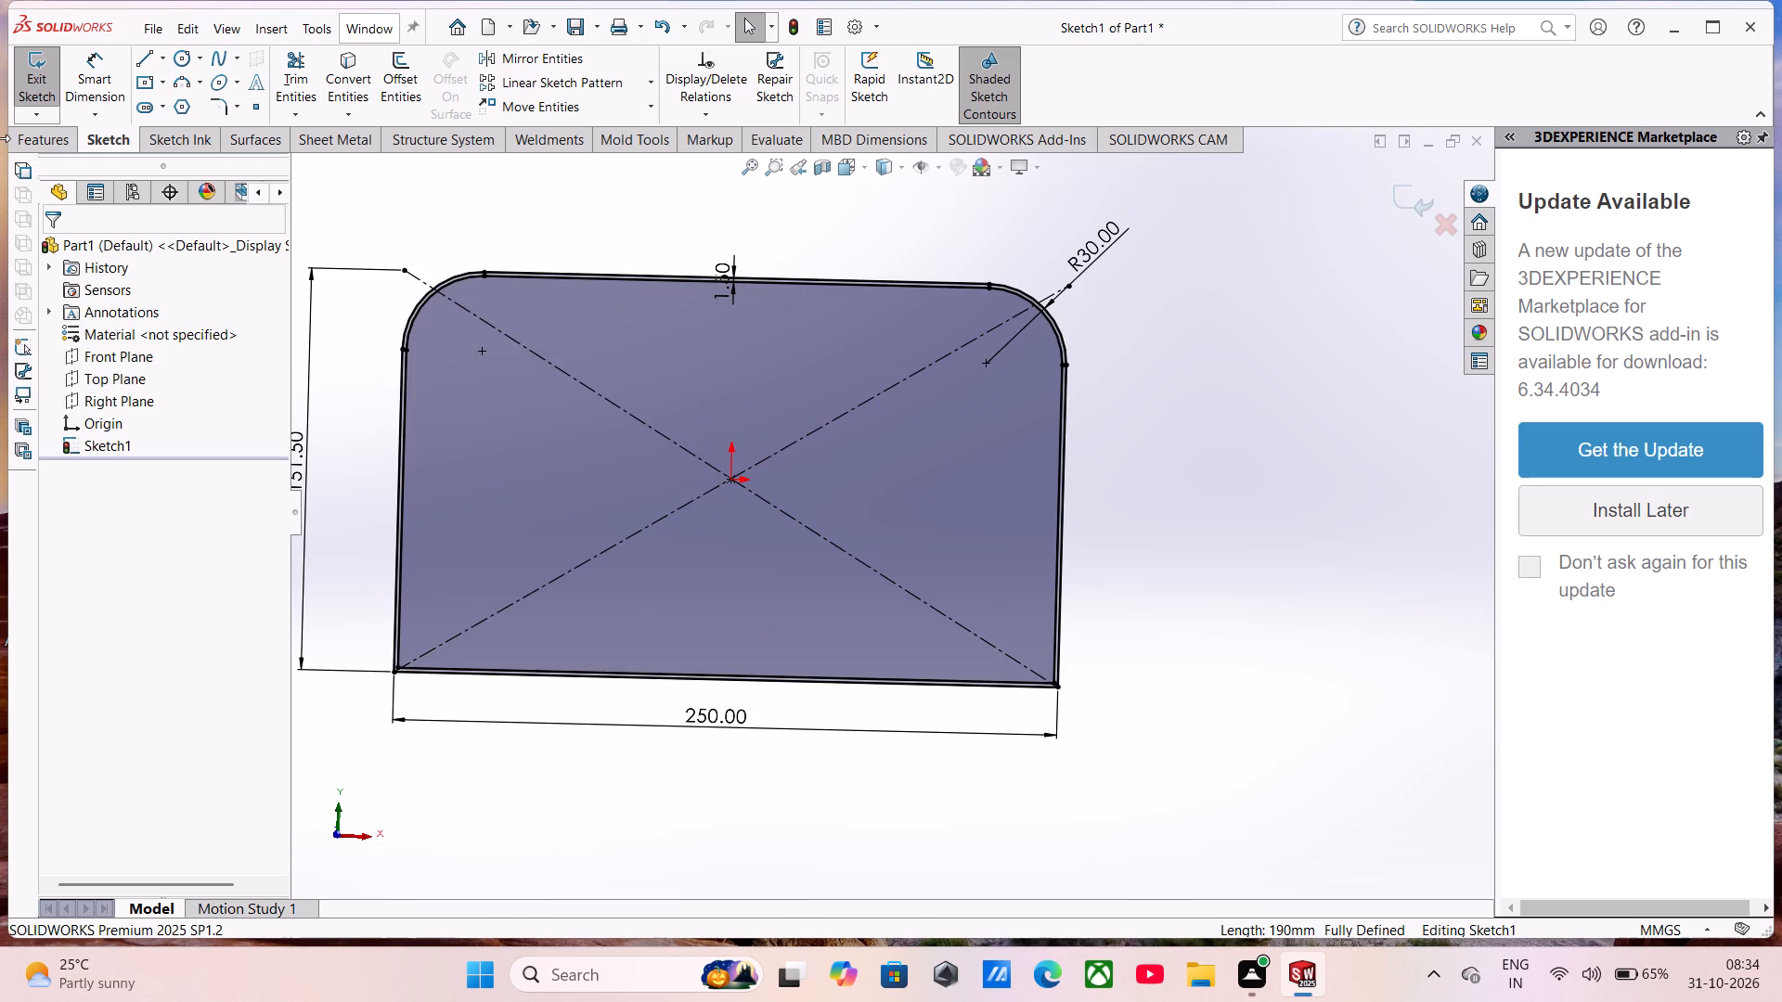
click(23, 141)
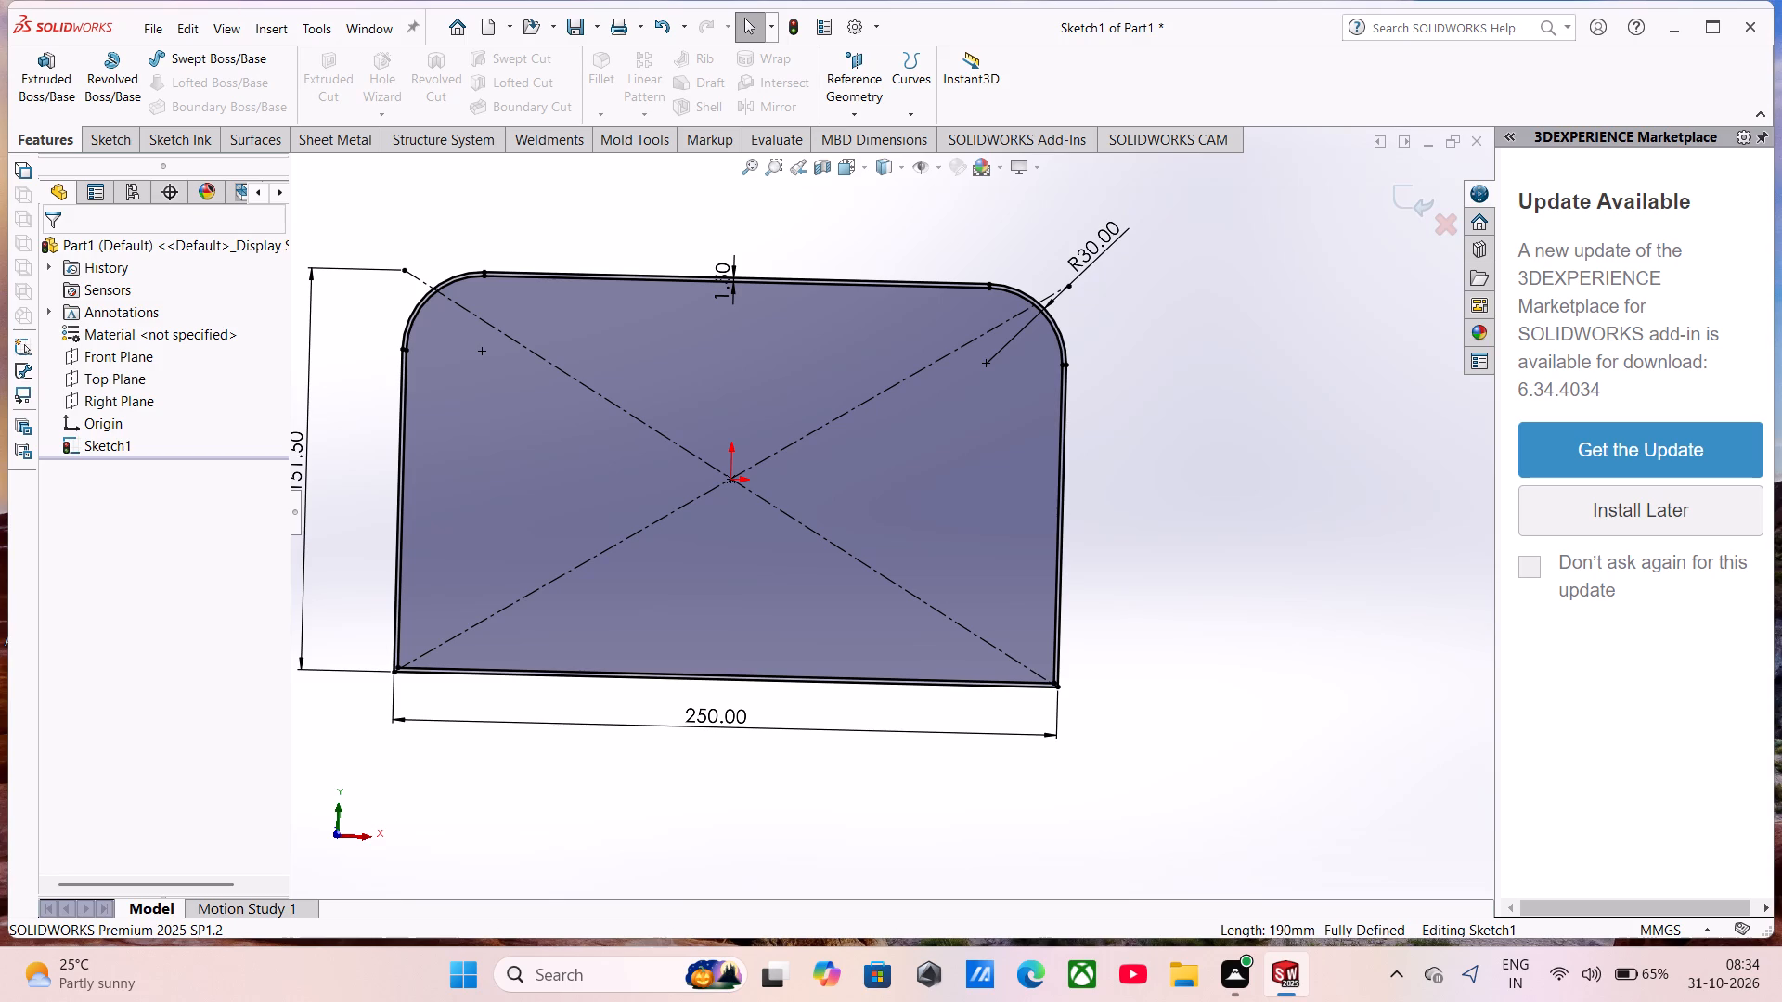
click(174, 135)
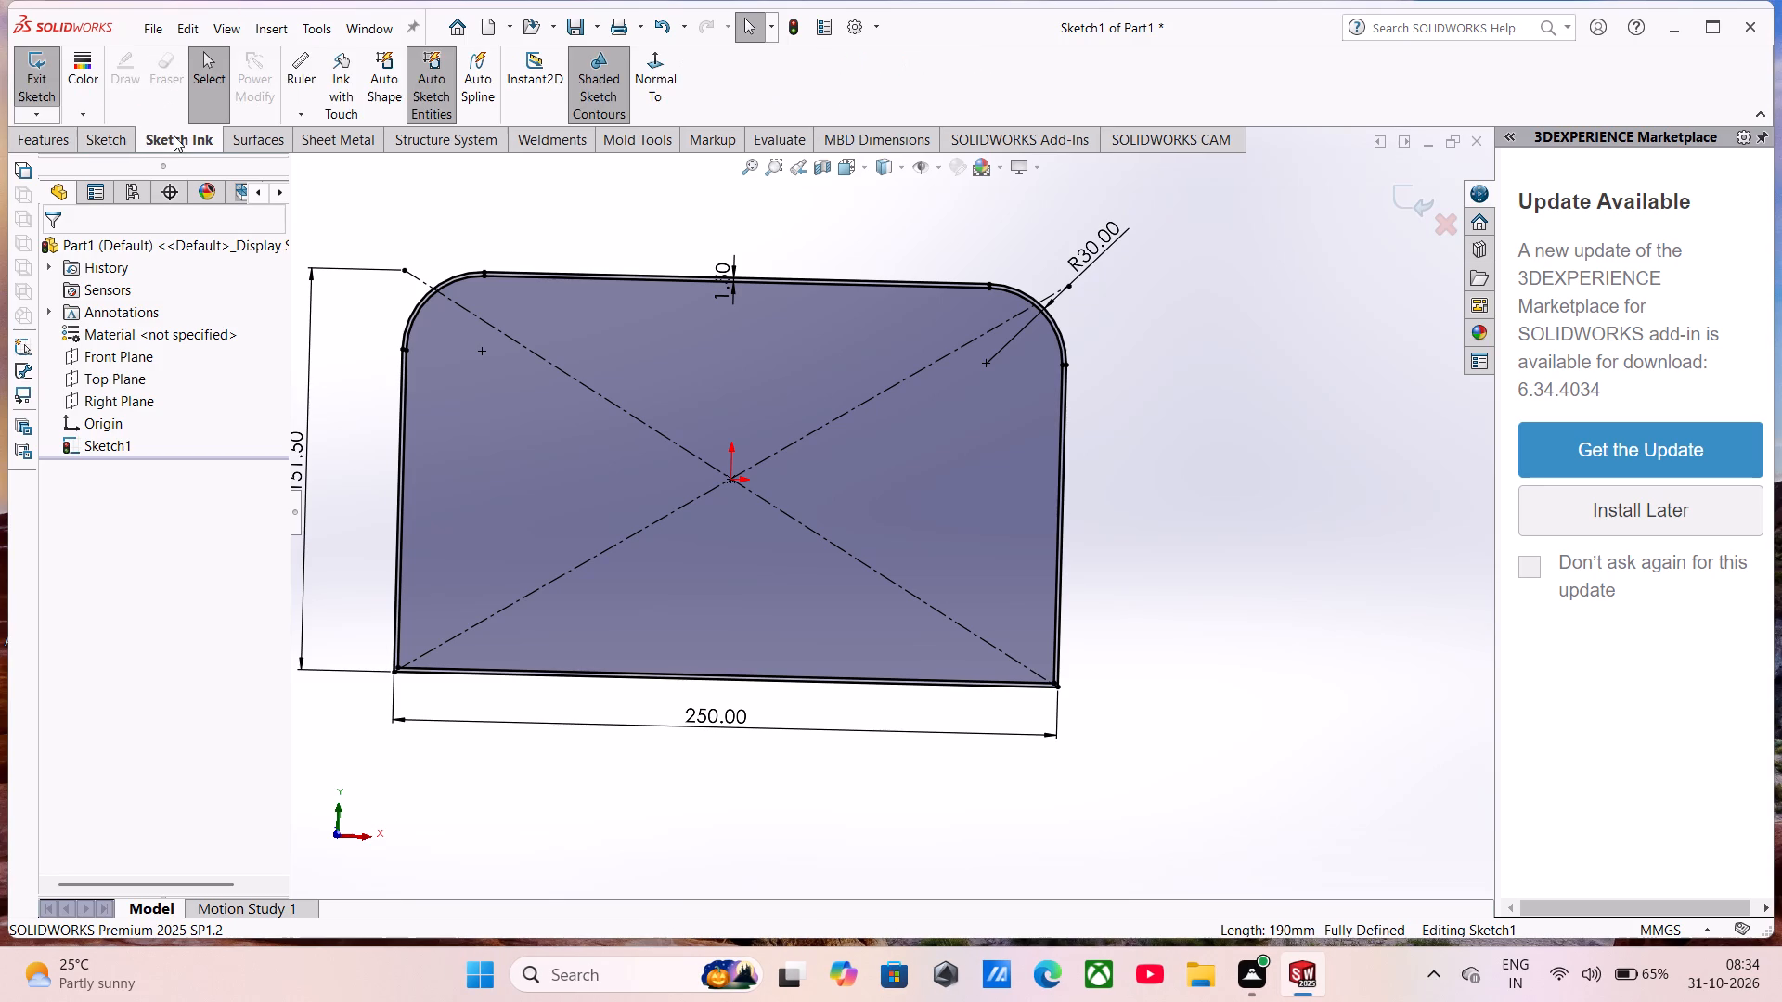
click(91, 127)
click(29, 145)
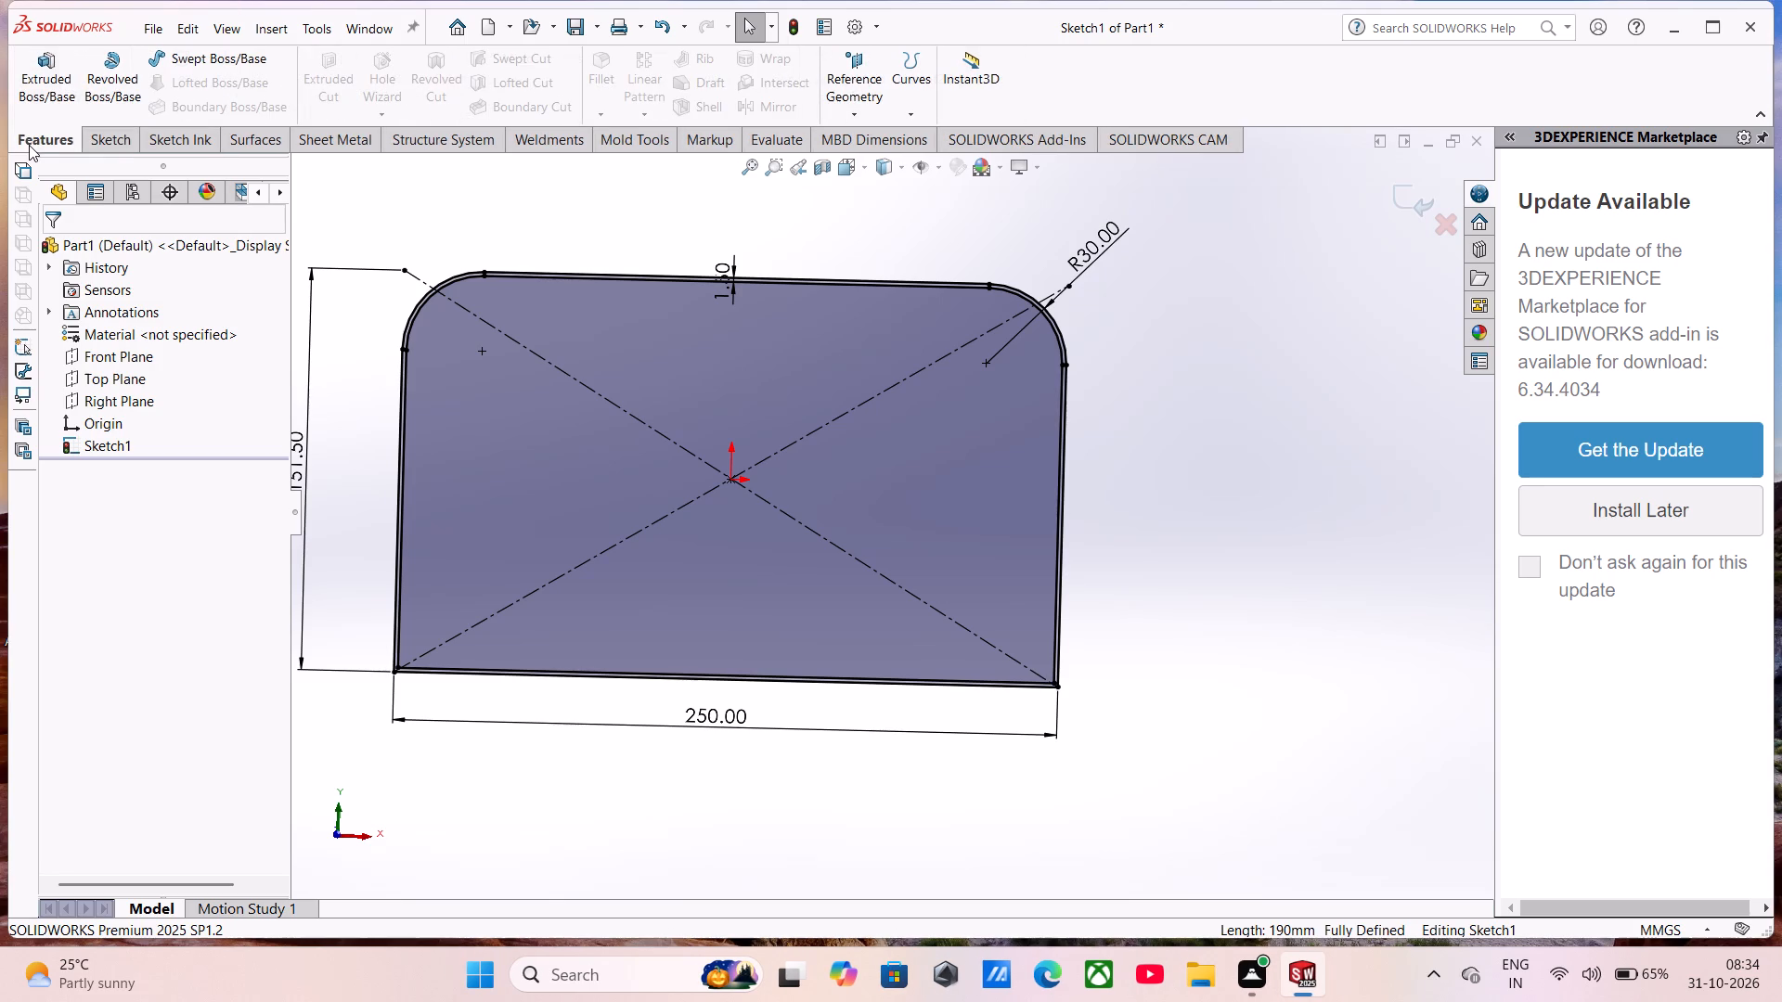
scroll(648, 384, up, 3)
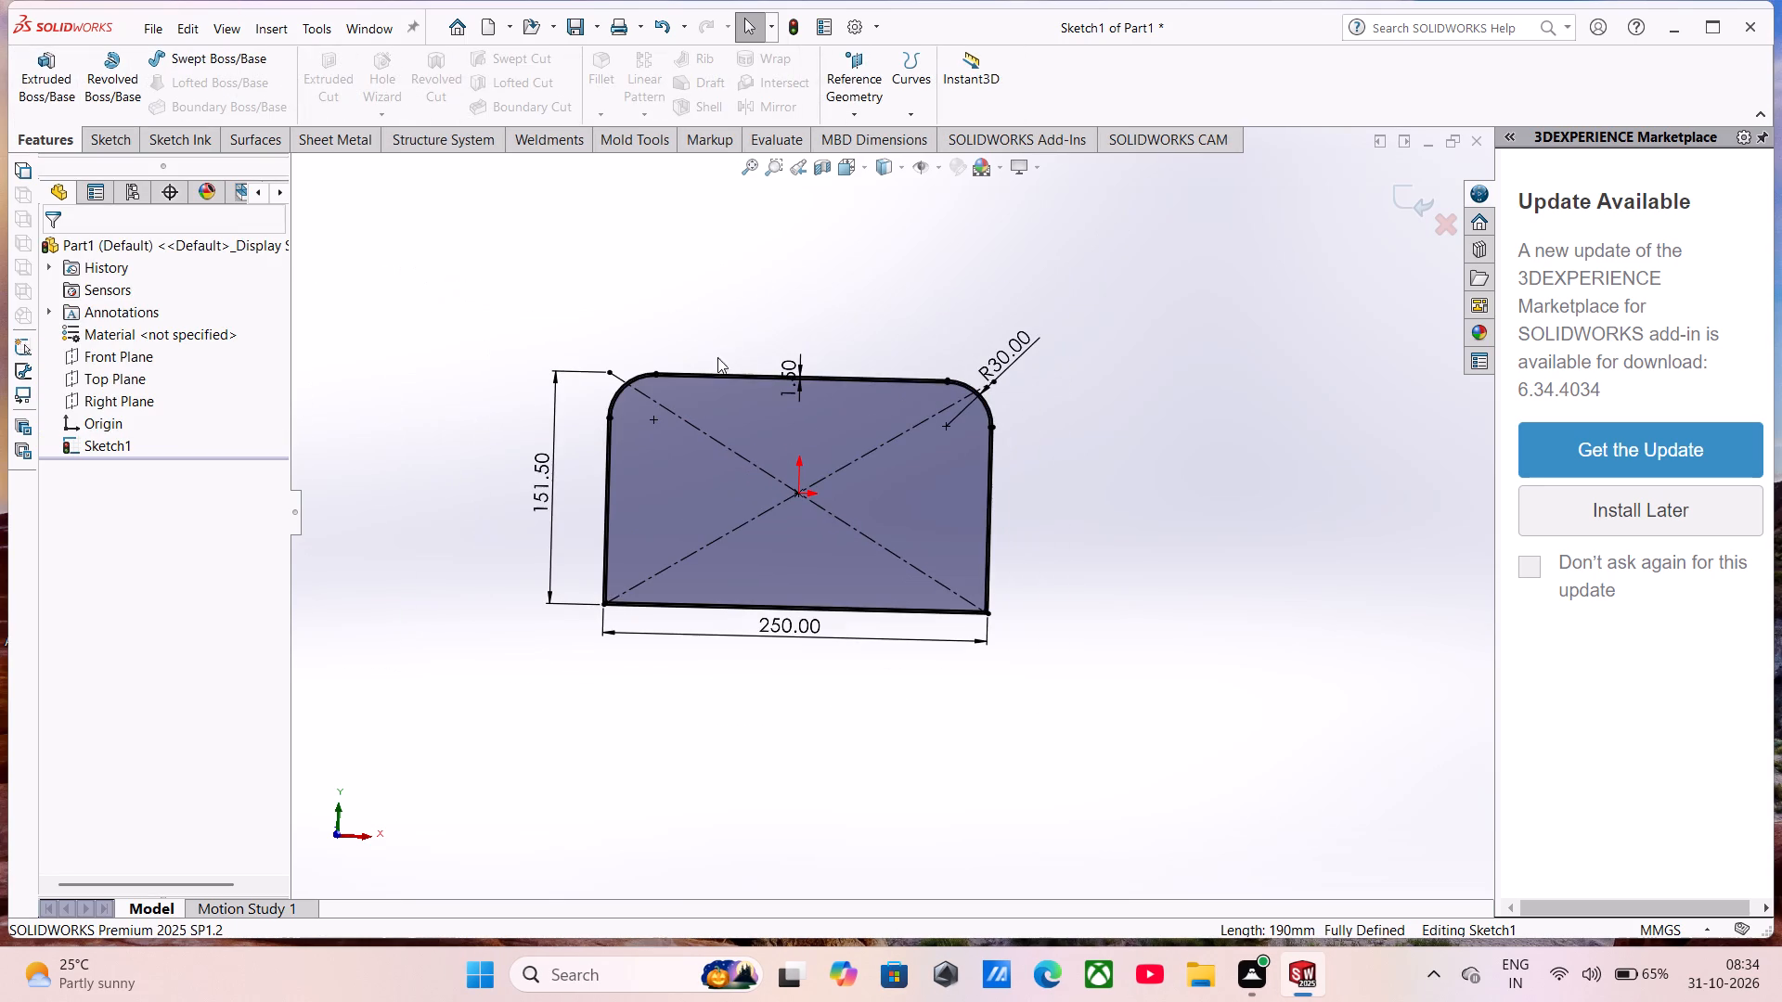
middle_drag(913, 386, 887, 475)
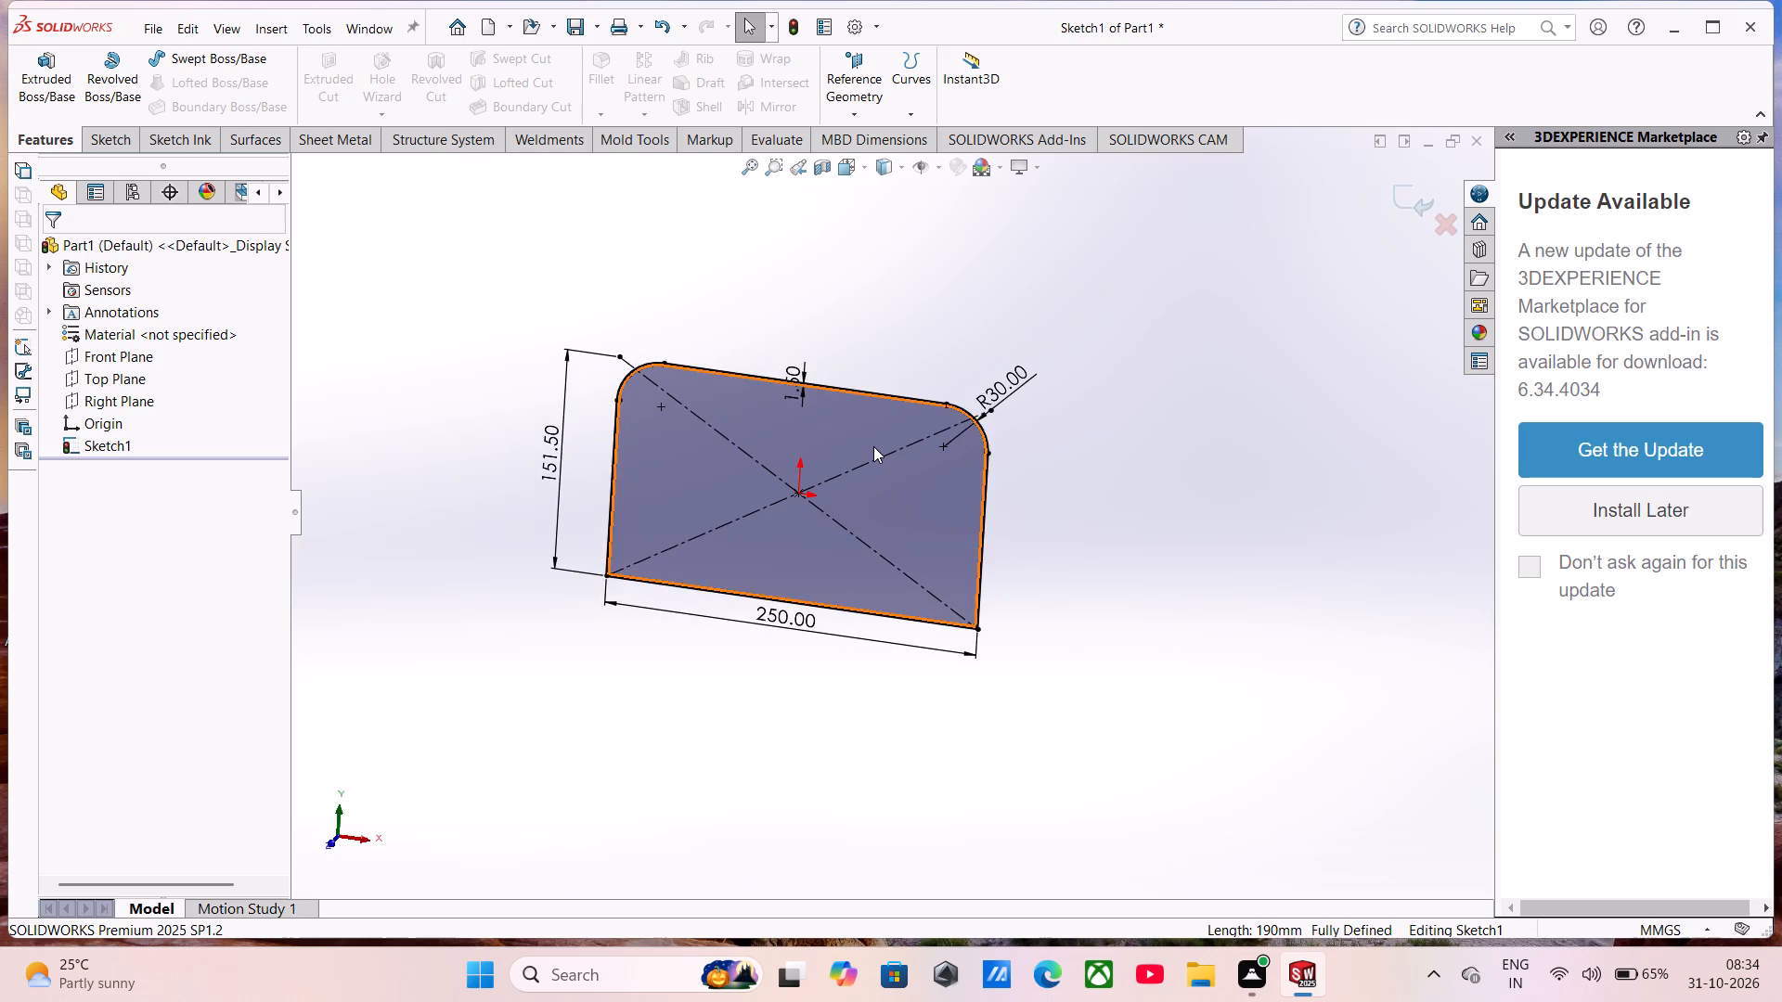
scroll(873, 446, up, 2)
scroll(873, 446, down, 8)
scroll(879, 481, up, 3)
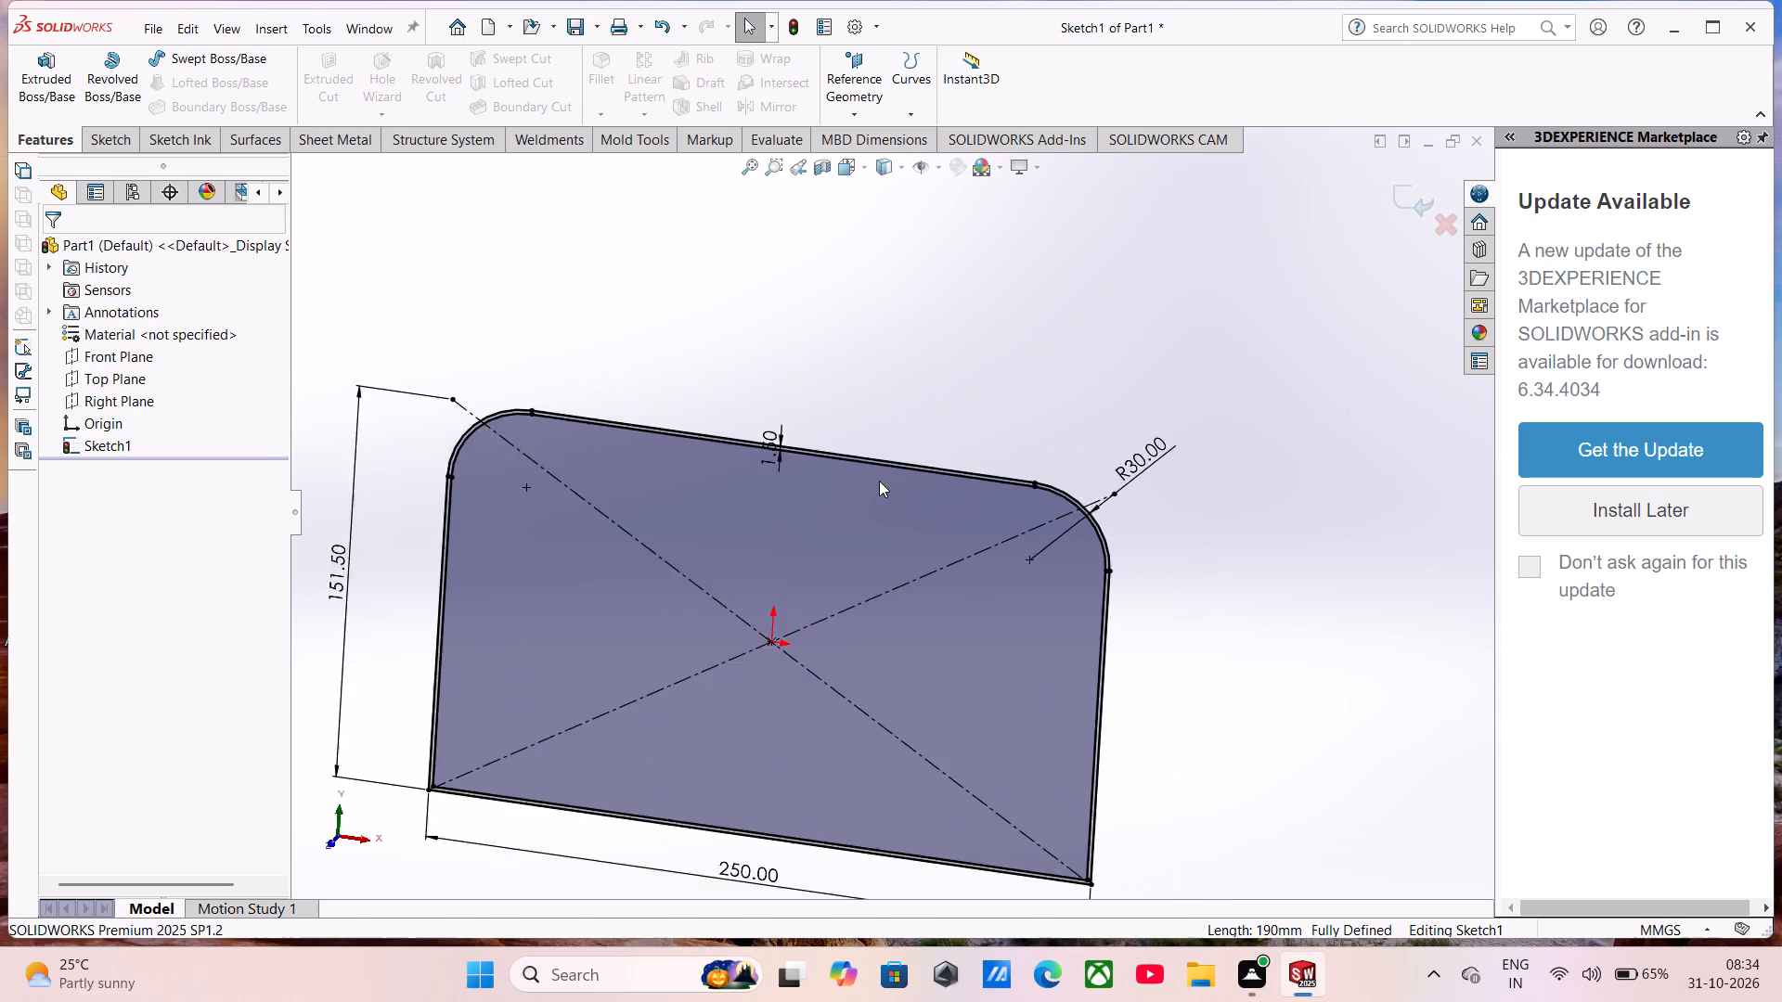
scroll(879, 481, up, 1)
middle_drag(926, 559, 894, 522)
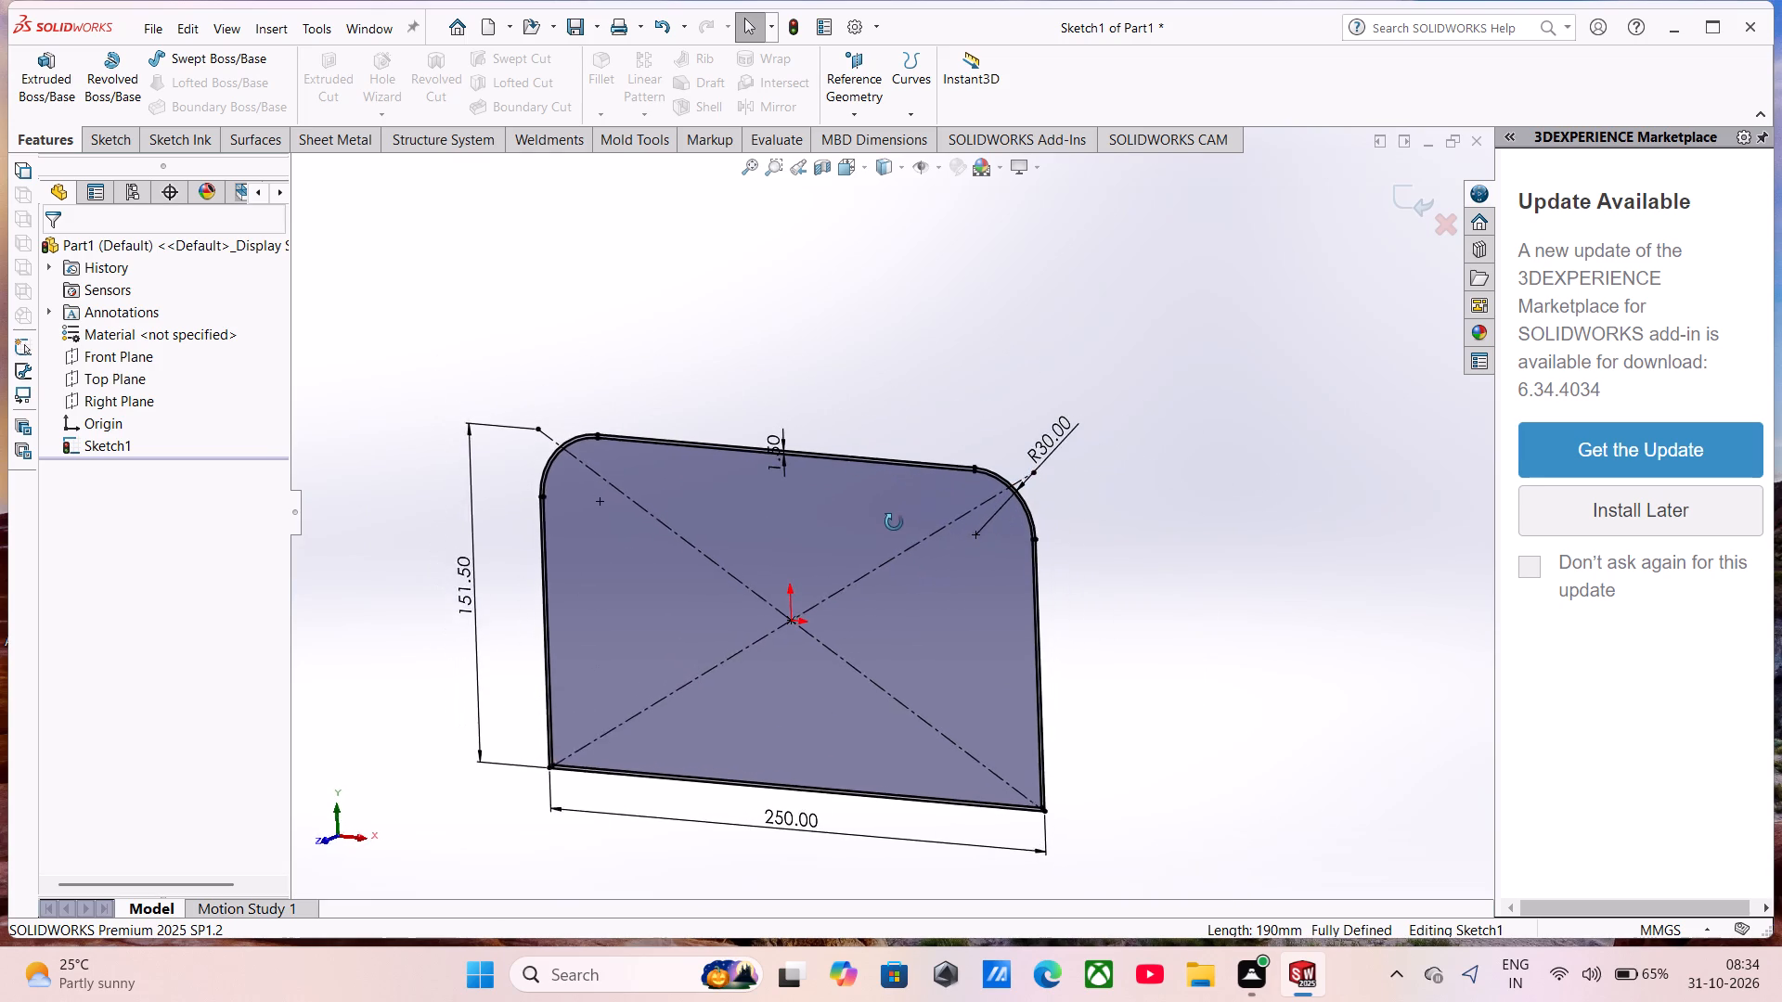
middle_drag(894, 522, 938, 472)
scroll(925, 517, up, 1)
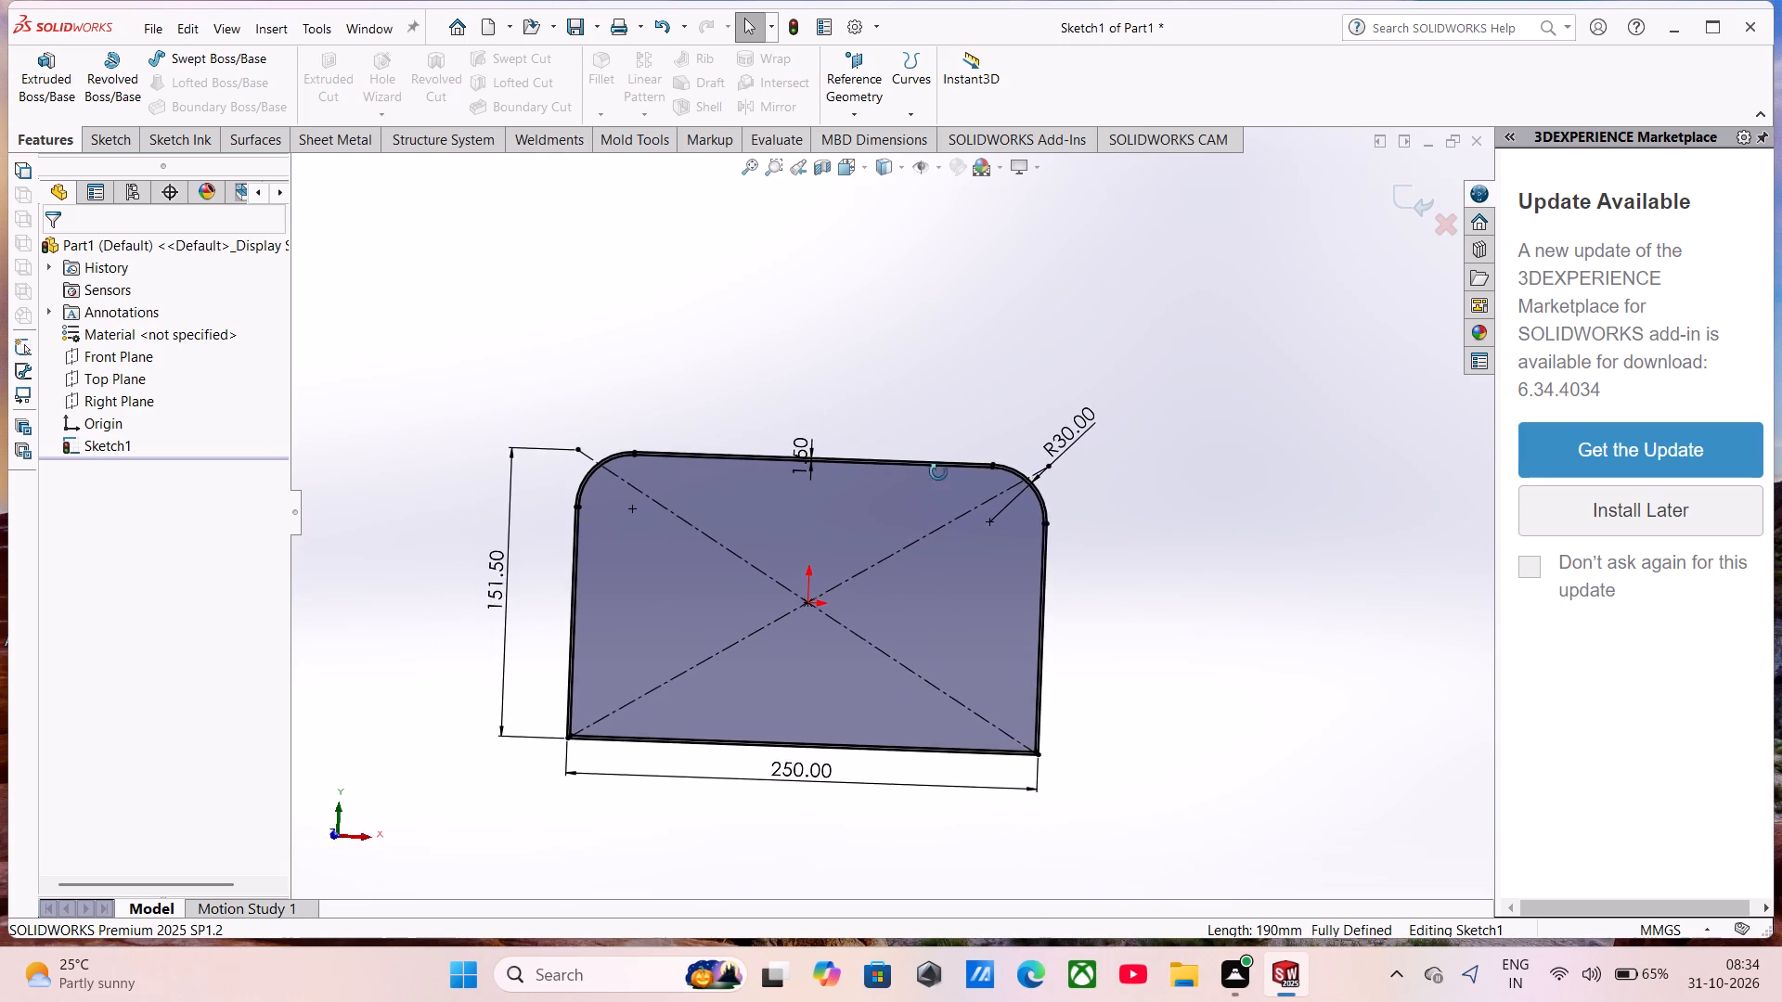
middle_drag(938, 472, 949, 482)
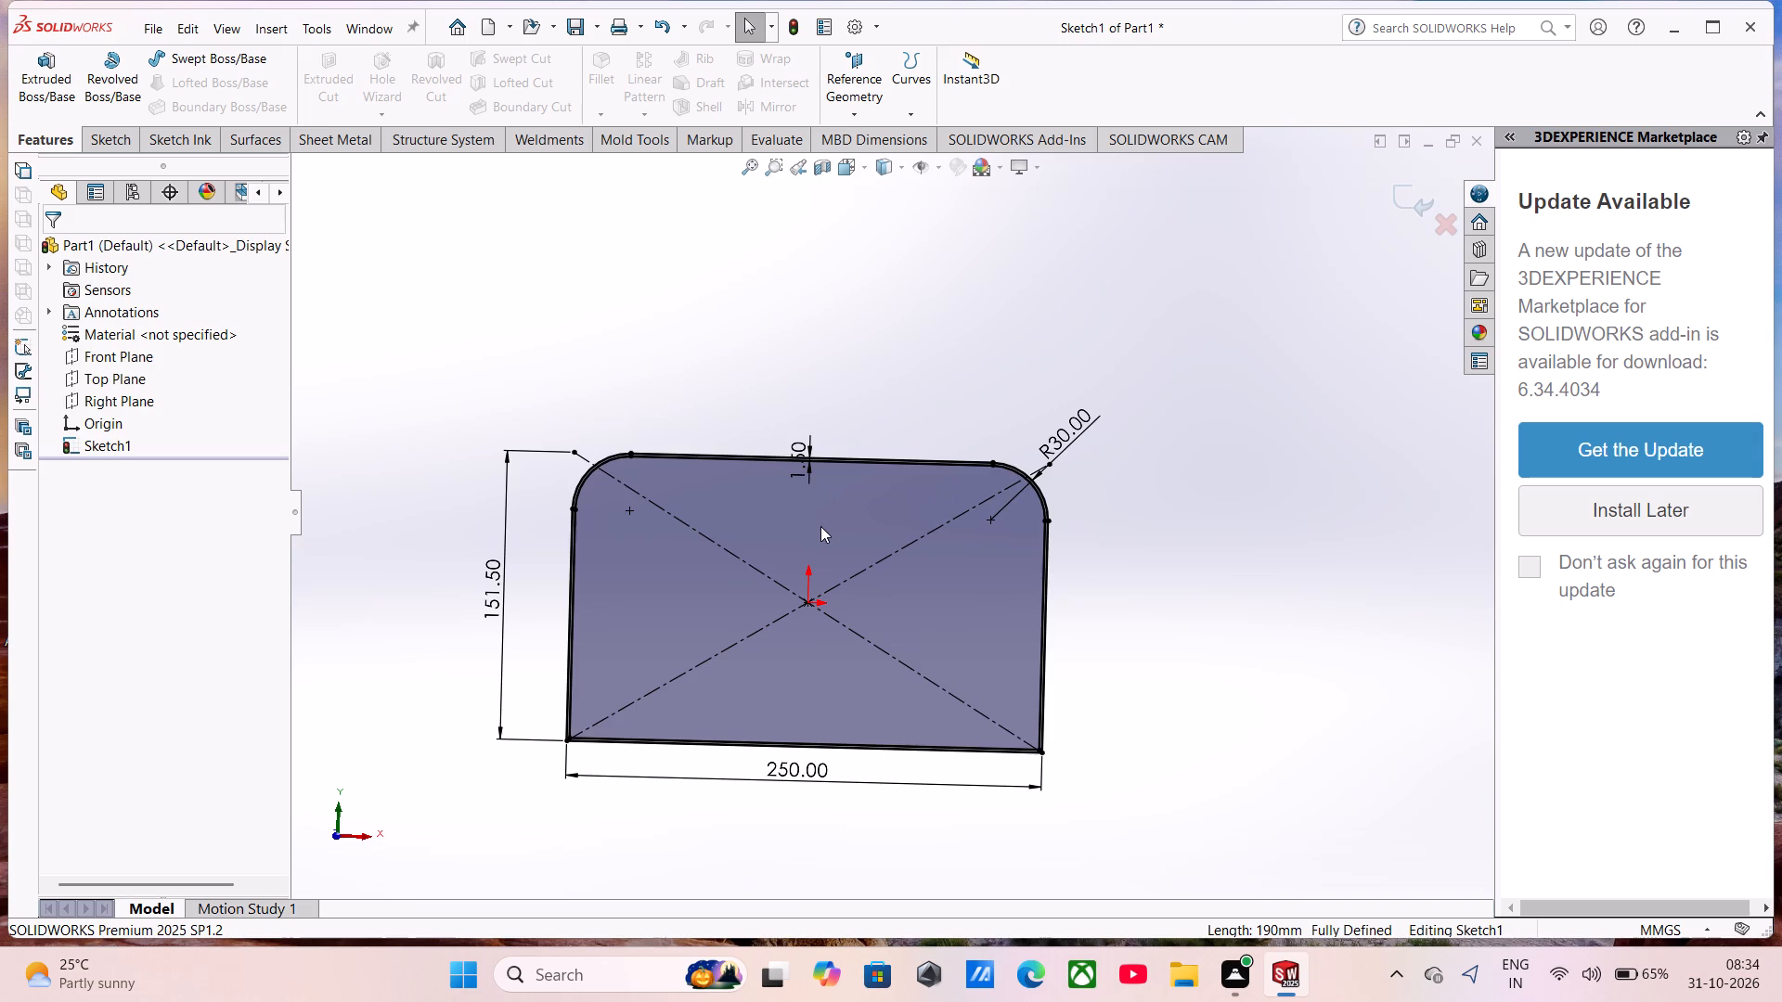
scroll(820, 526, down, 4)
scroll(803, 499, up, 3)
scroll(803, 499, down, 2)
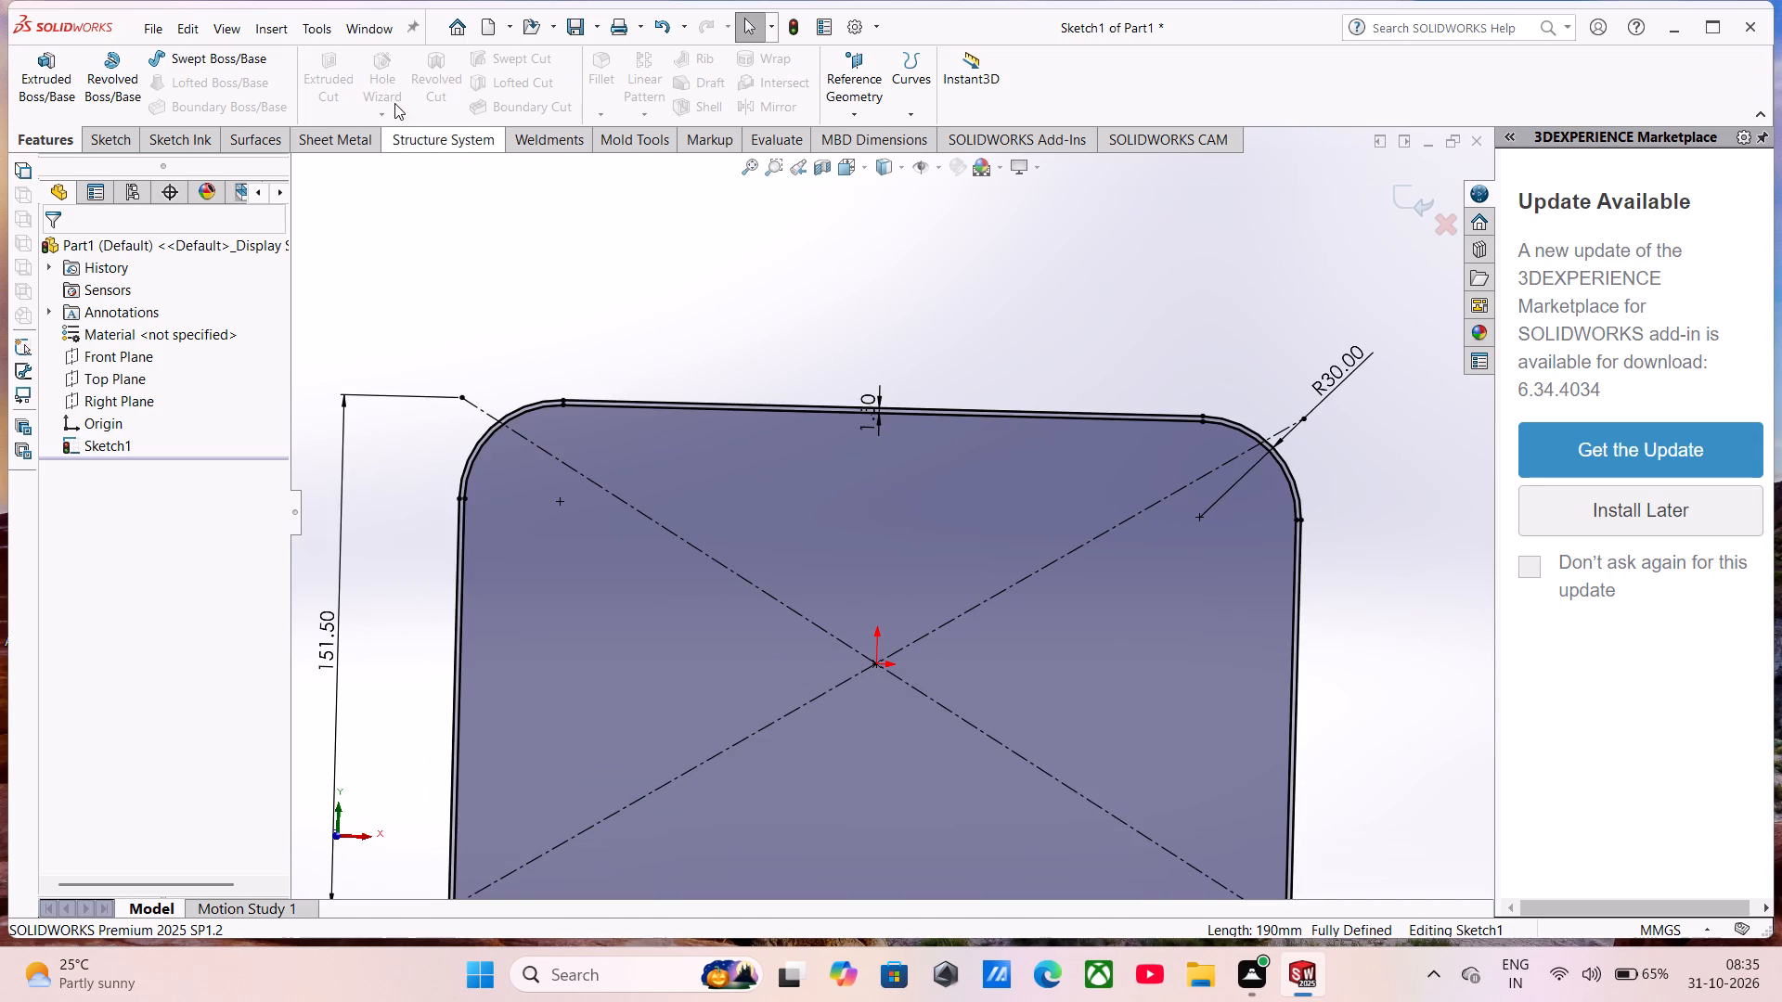
Create a base flange from the double-outline closed profile with a thickness of 1.5 mm.
click(363, 150)
click(50, 77)
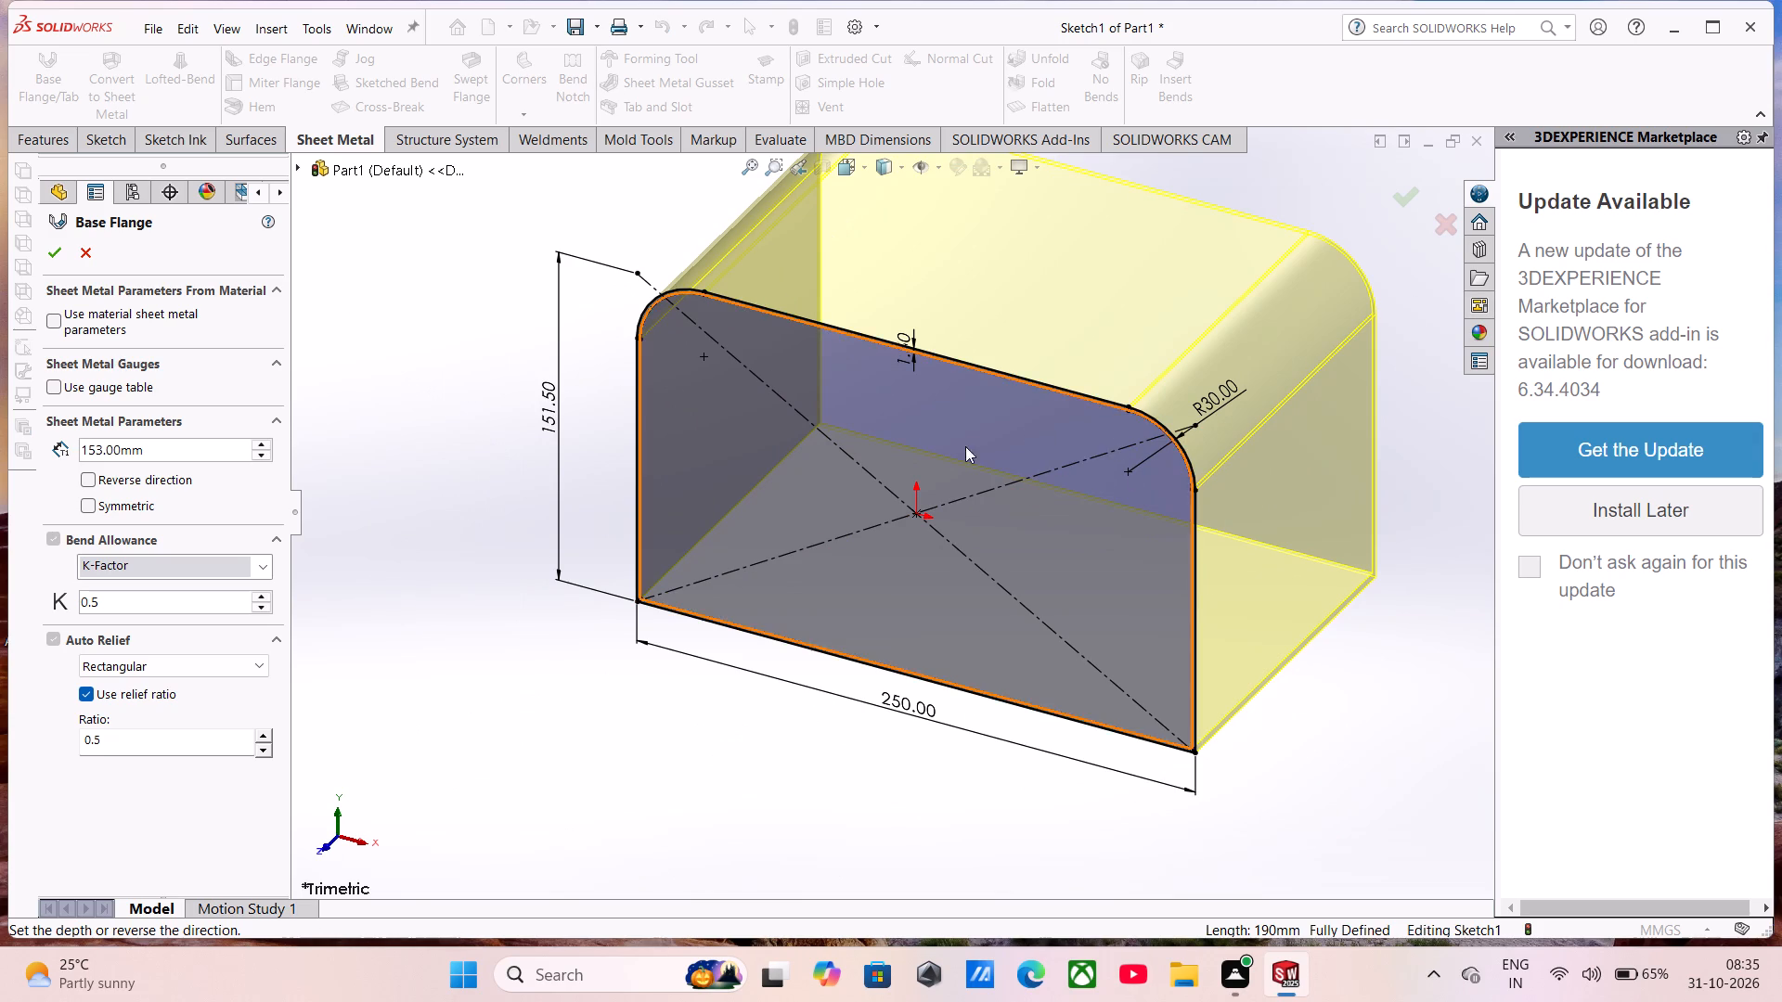
scroll(1163, 455, up, 3)
scroll(827, 352, down, 3)
scroll(1080, 469, down, 2)
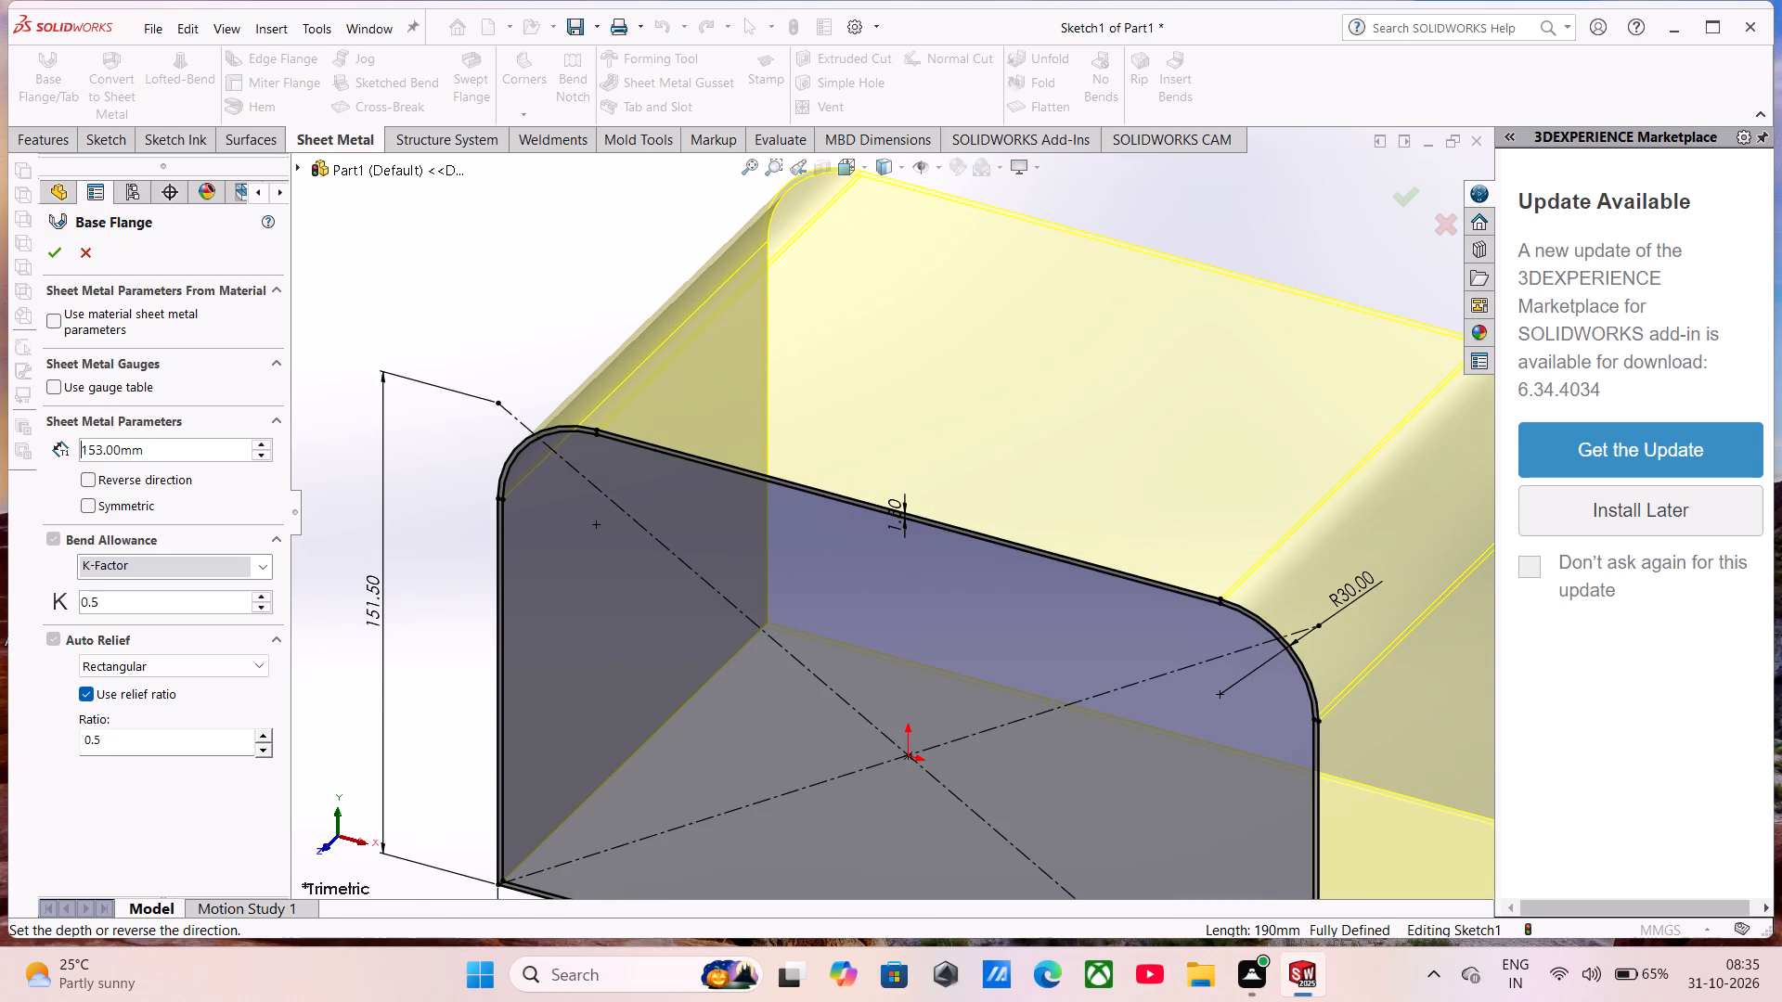
drag(152, 455, 0, 444)
text(1.5)
key(Return)
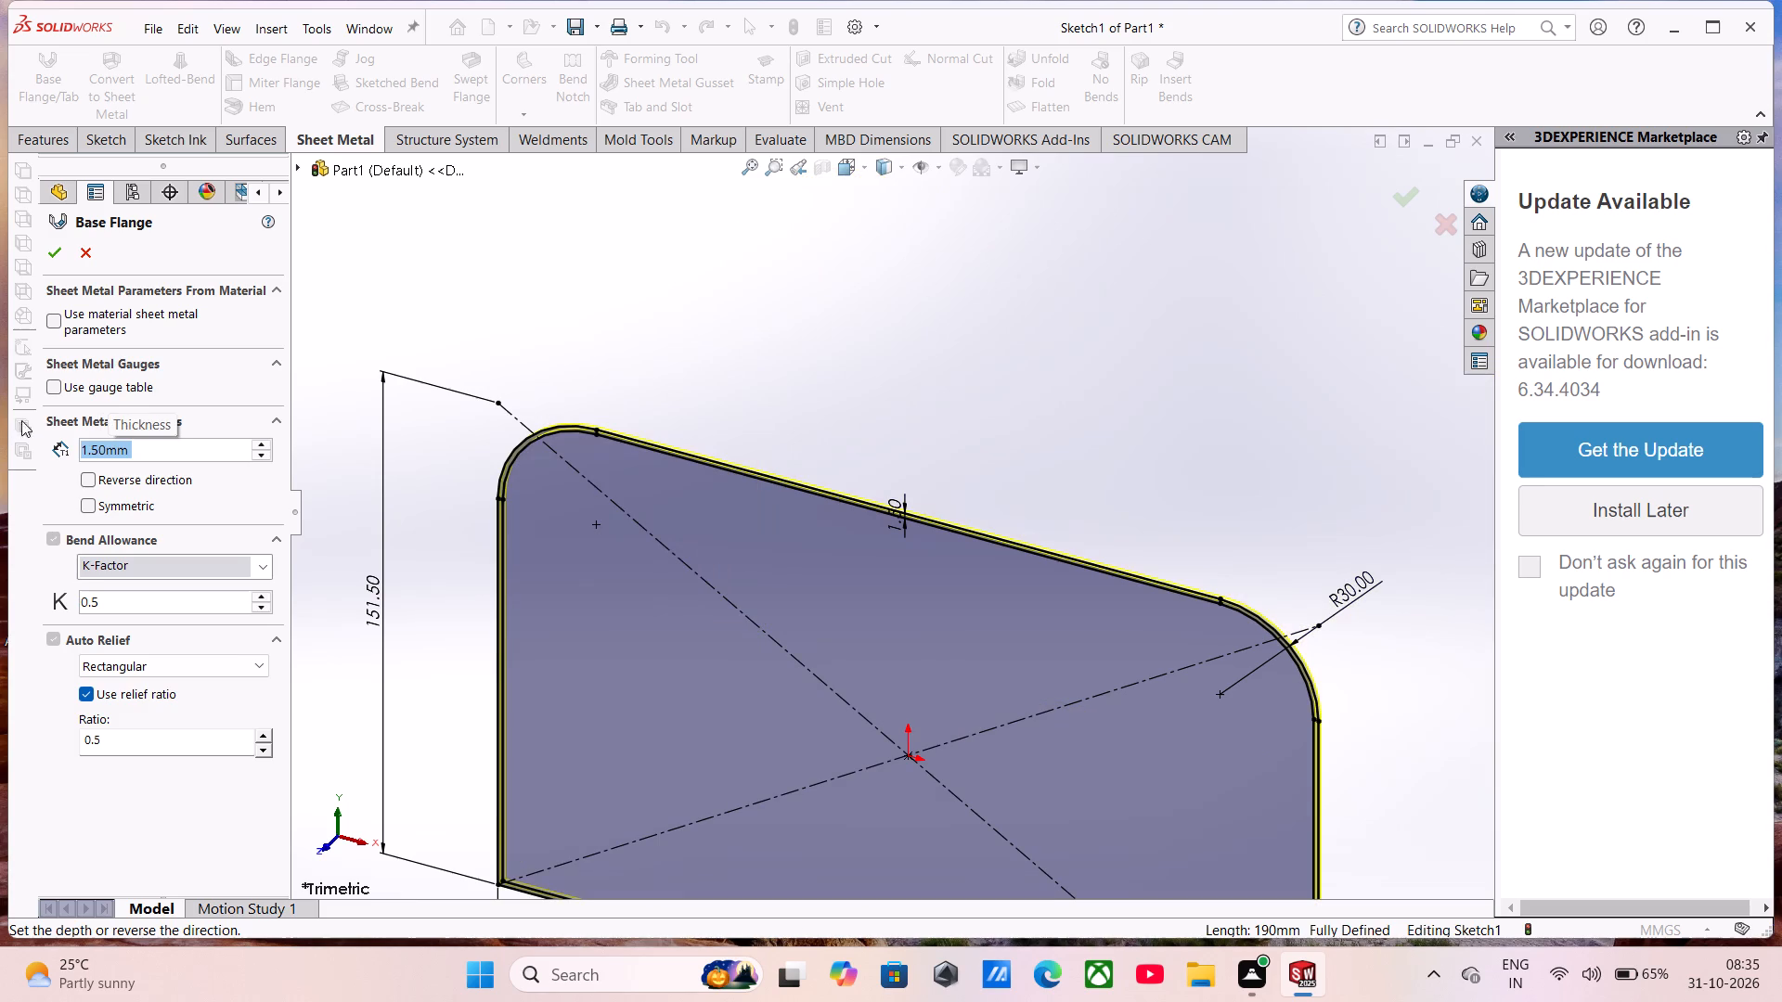
click(66, 250)
Examine the thin ring-shaped base flange from several angles, including its rounded corners and lower edge.
scroll(884, 717, up, 2)
scroll(935, 621, down, 5)
middle_drag(972, 562, 948, 545)
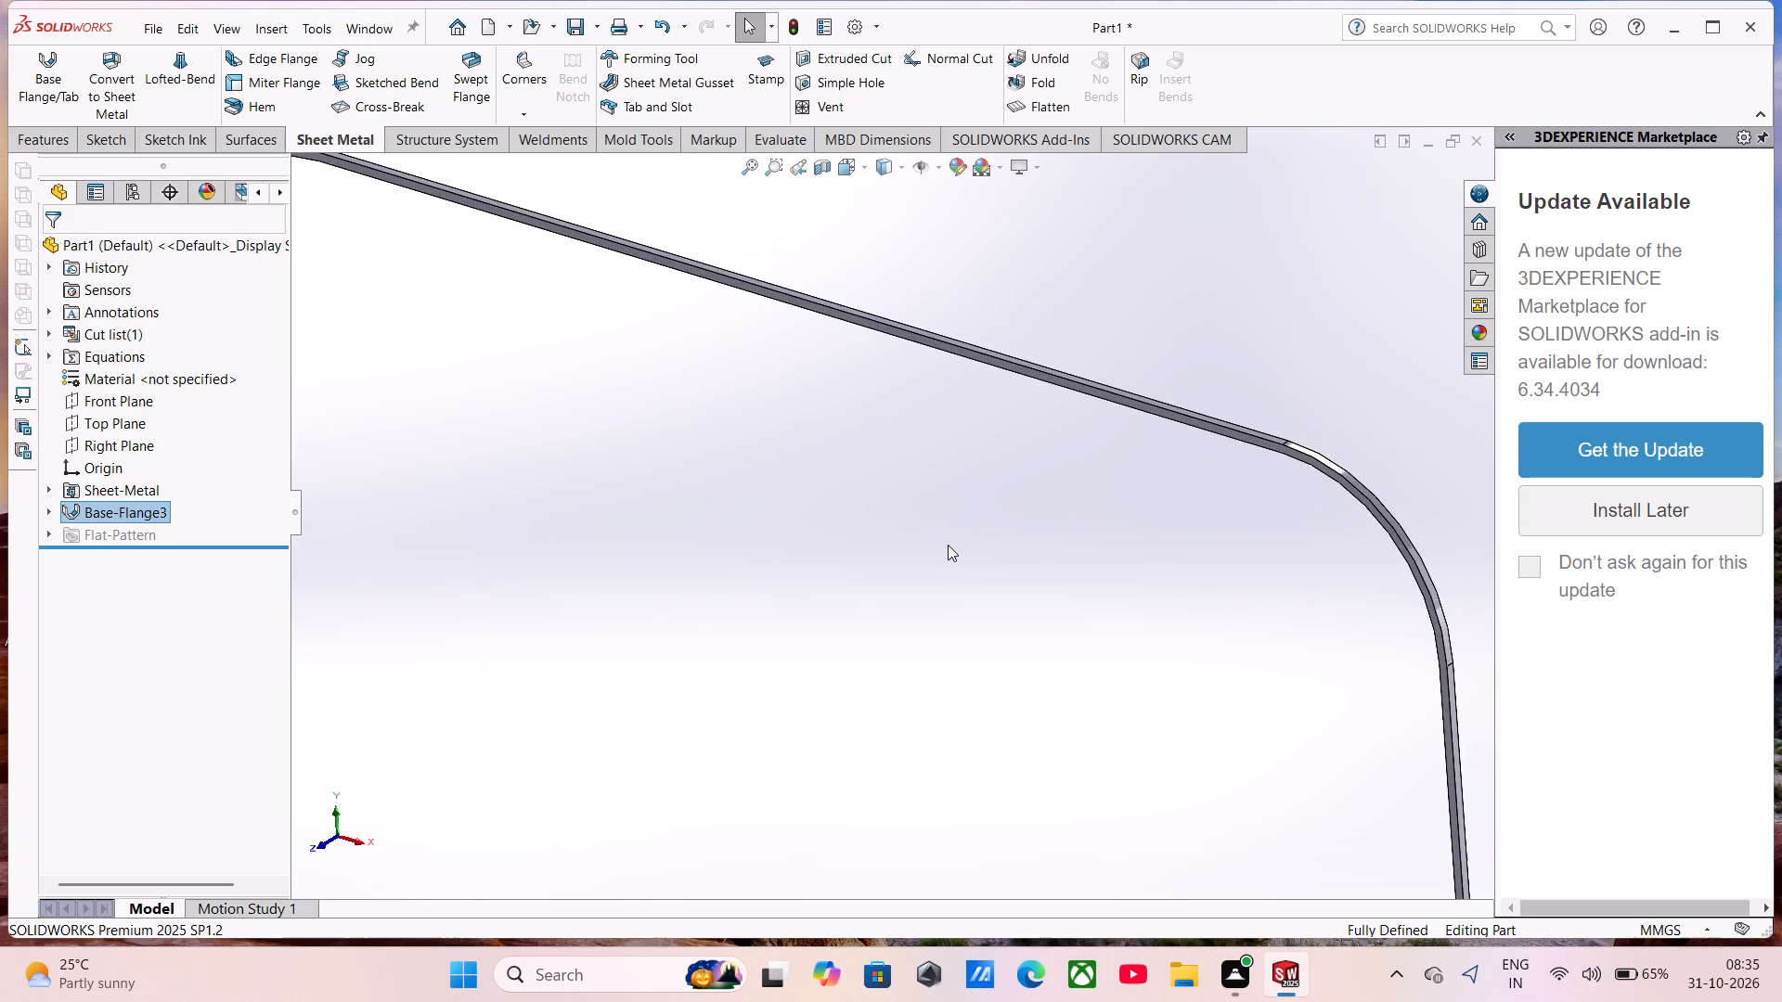
scroll(948, 545, up, 5)
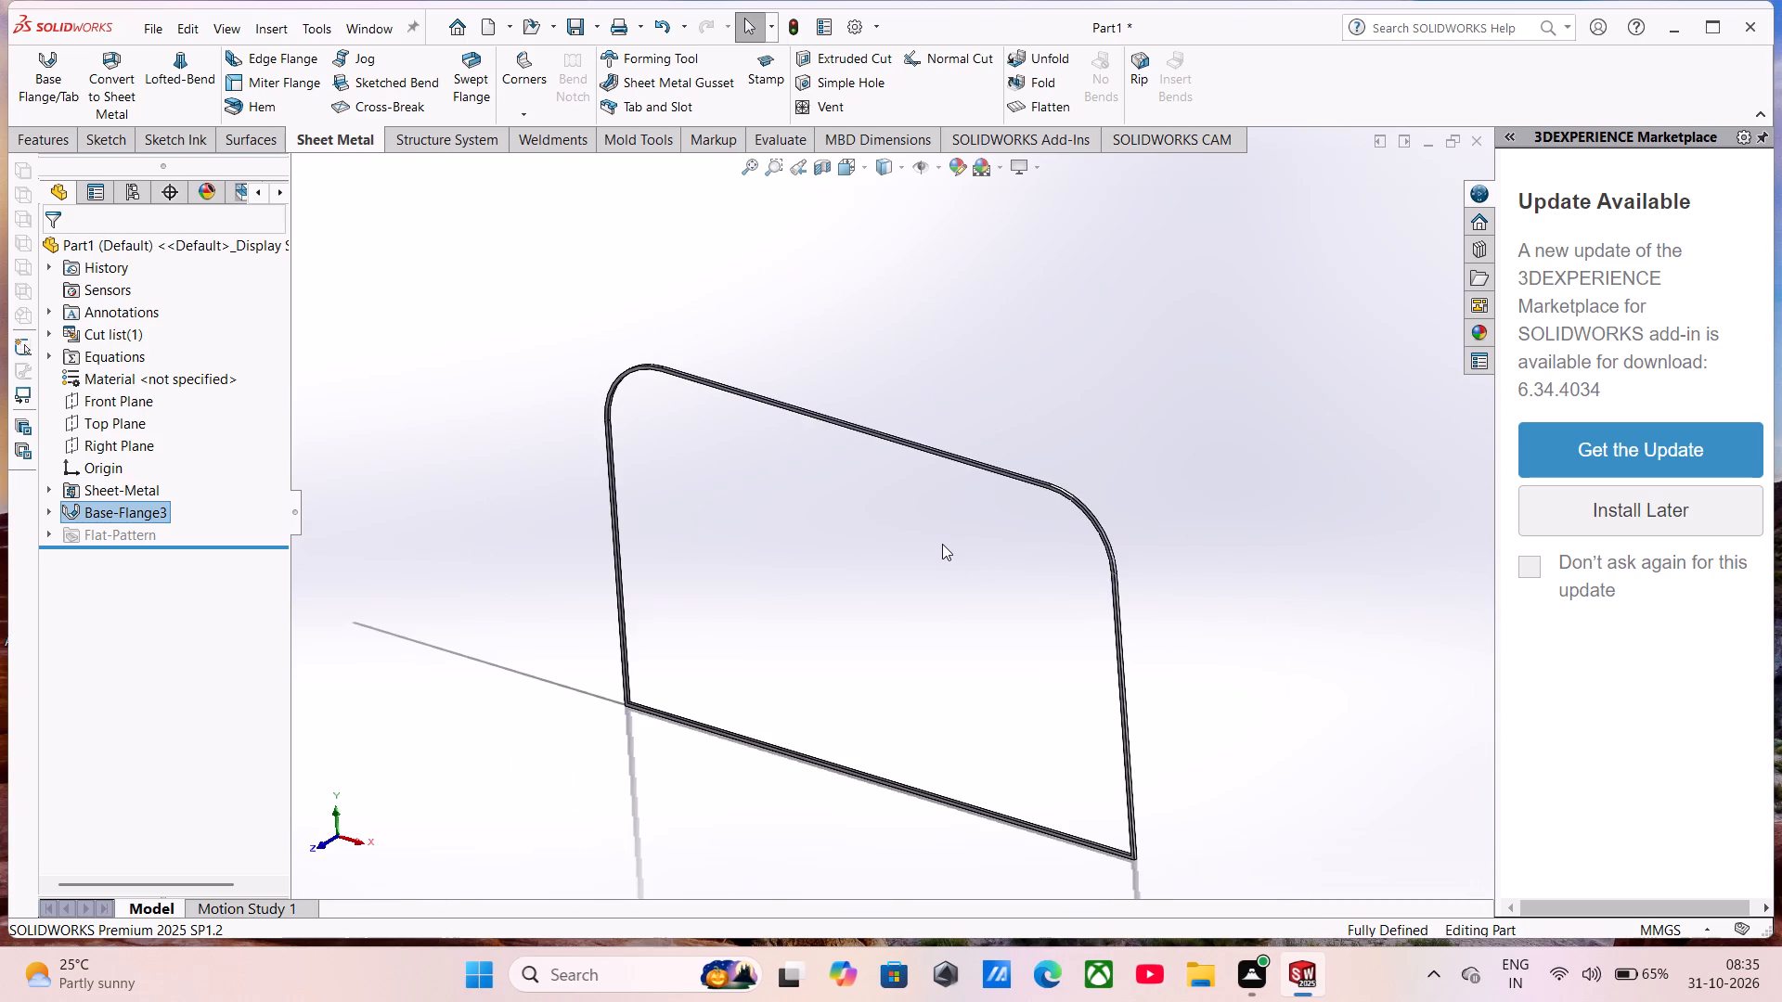
click(97, 131)
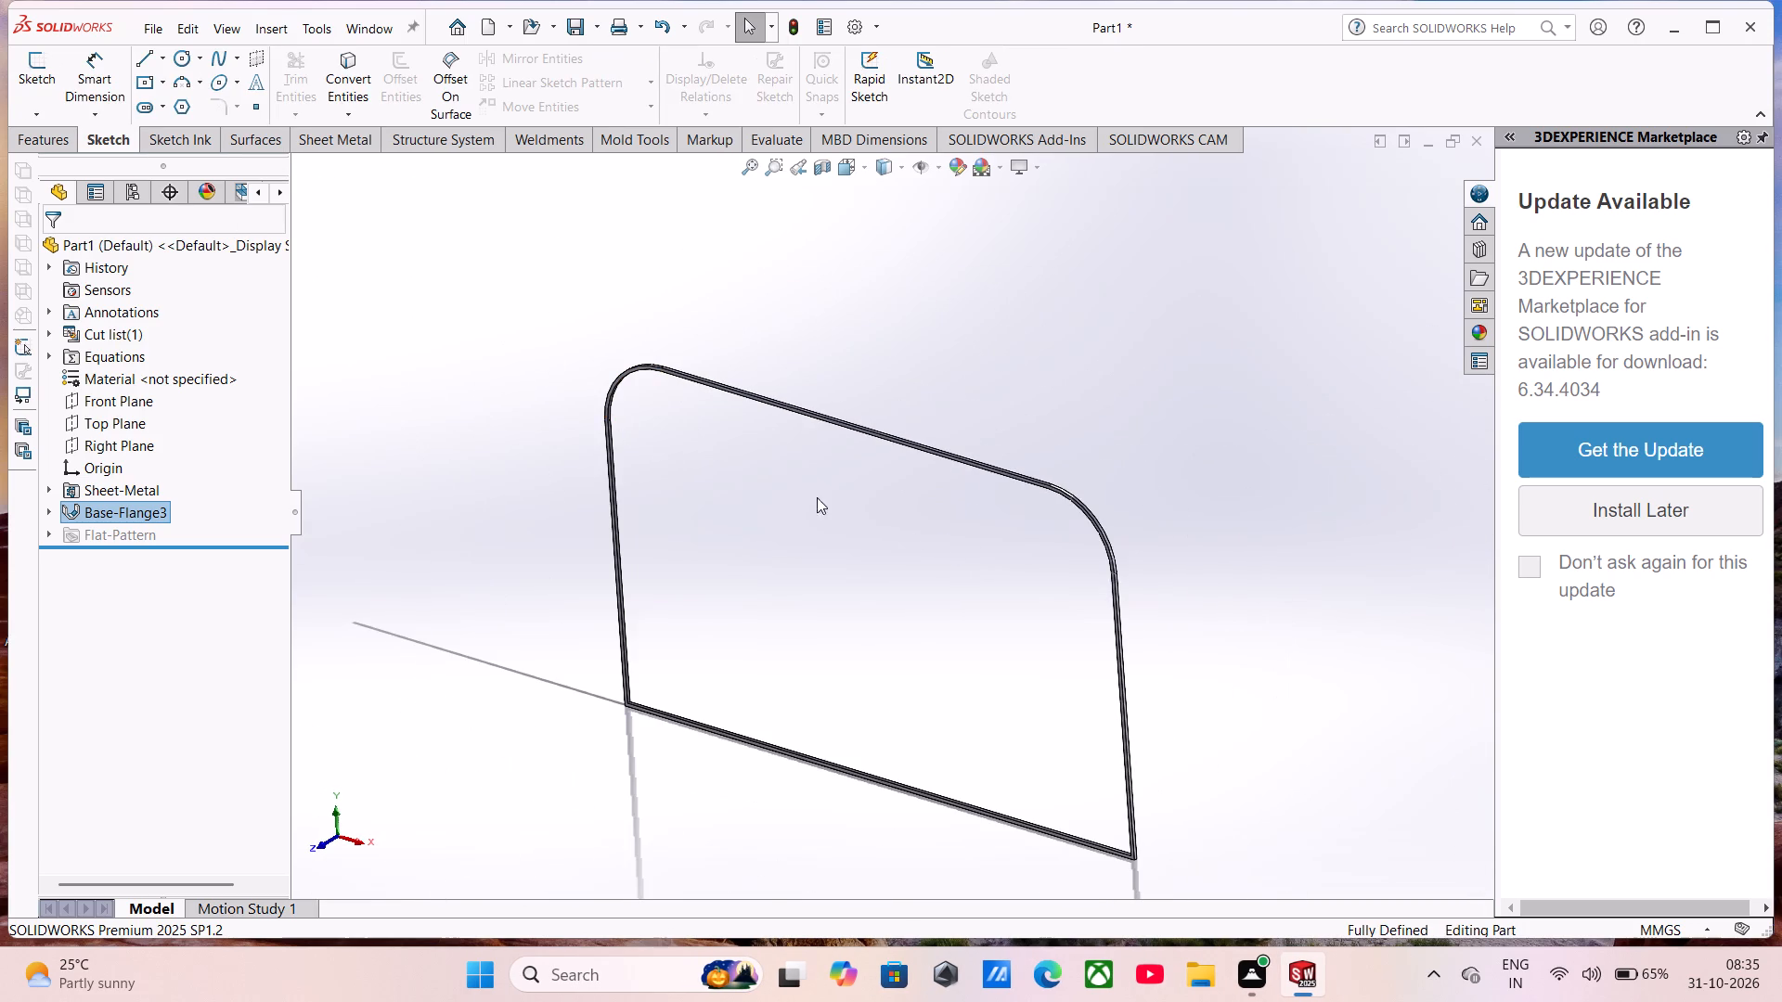
scroll(856, 510, down, 4)
middle_drag(855, 510, 859, 496)
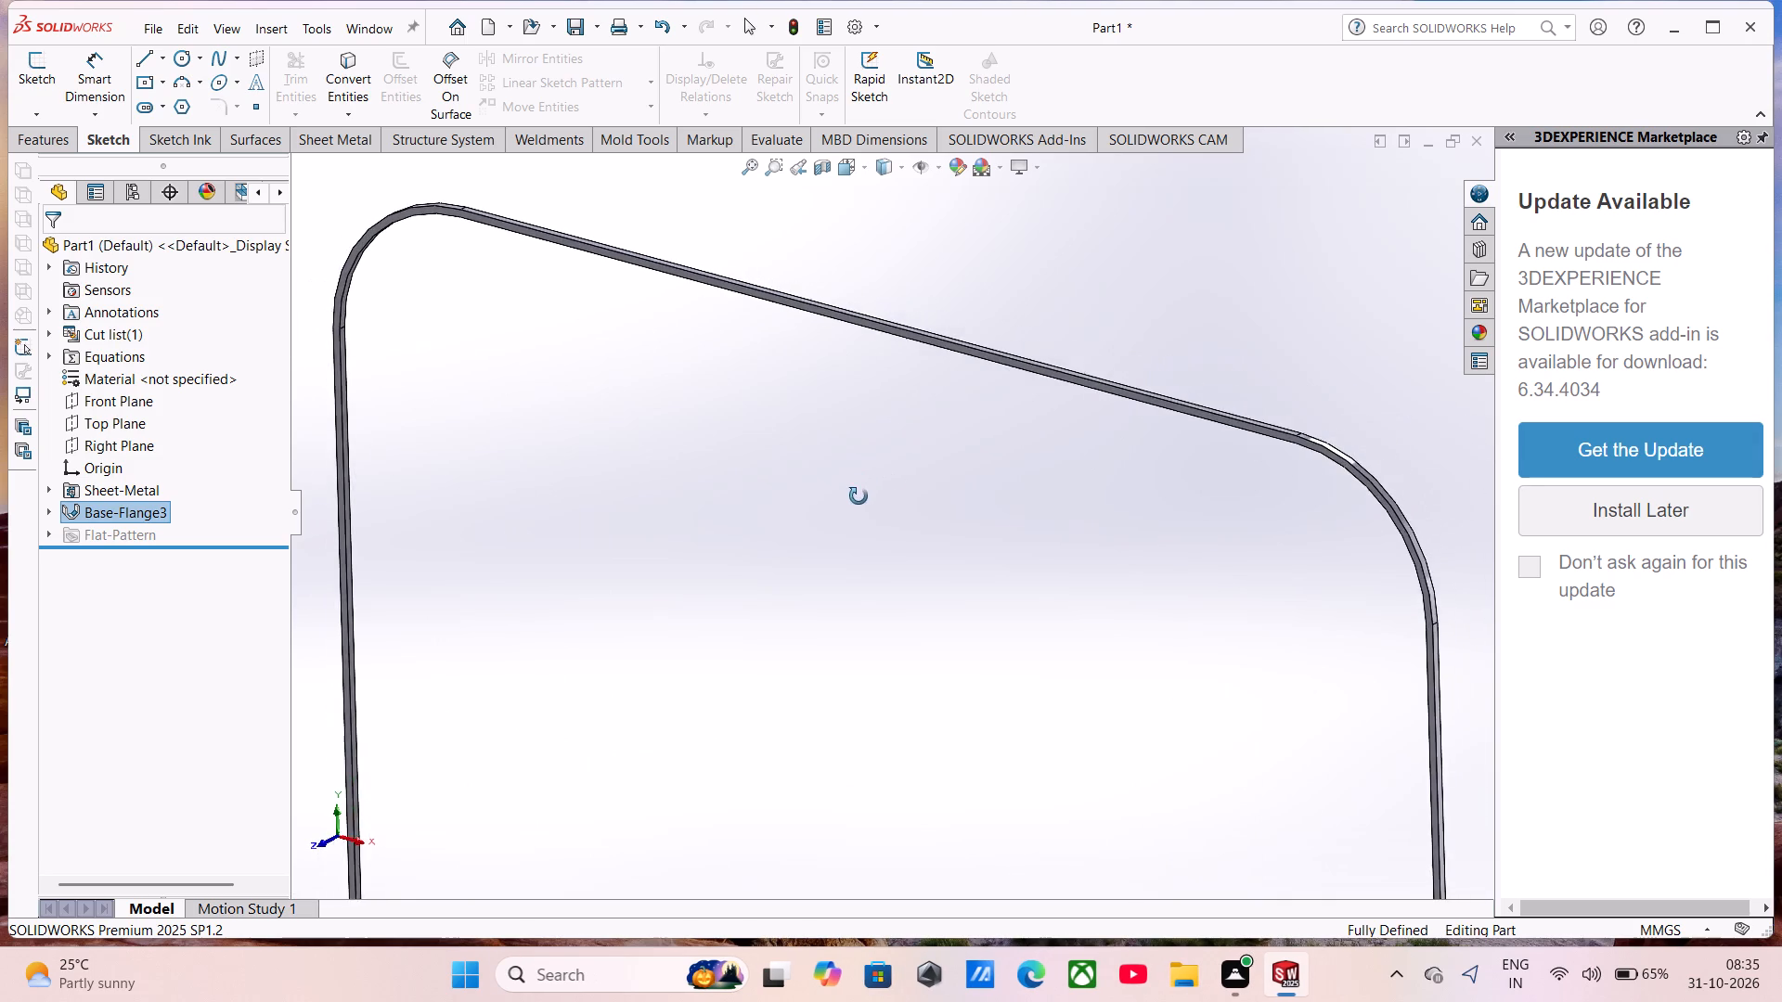
middle_drag(859, 496, 845, 475)
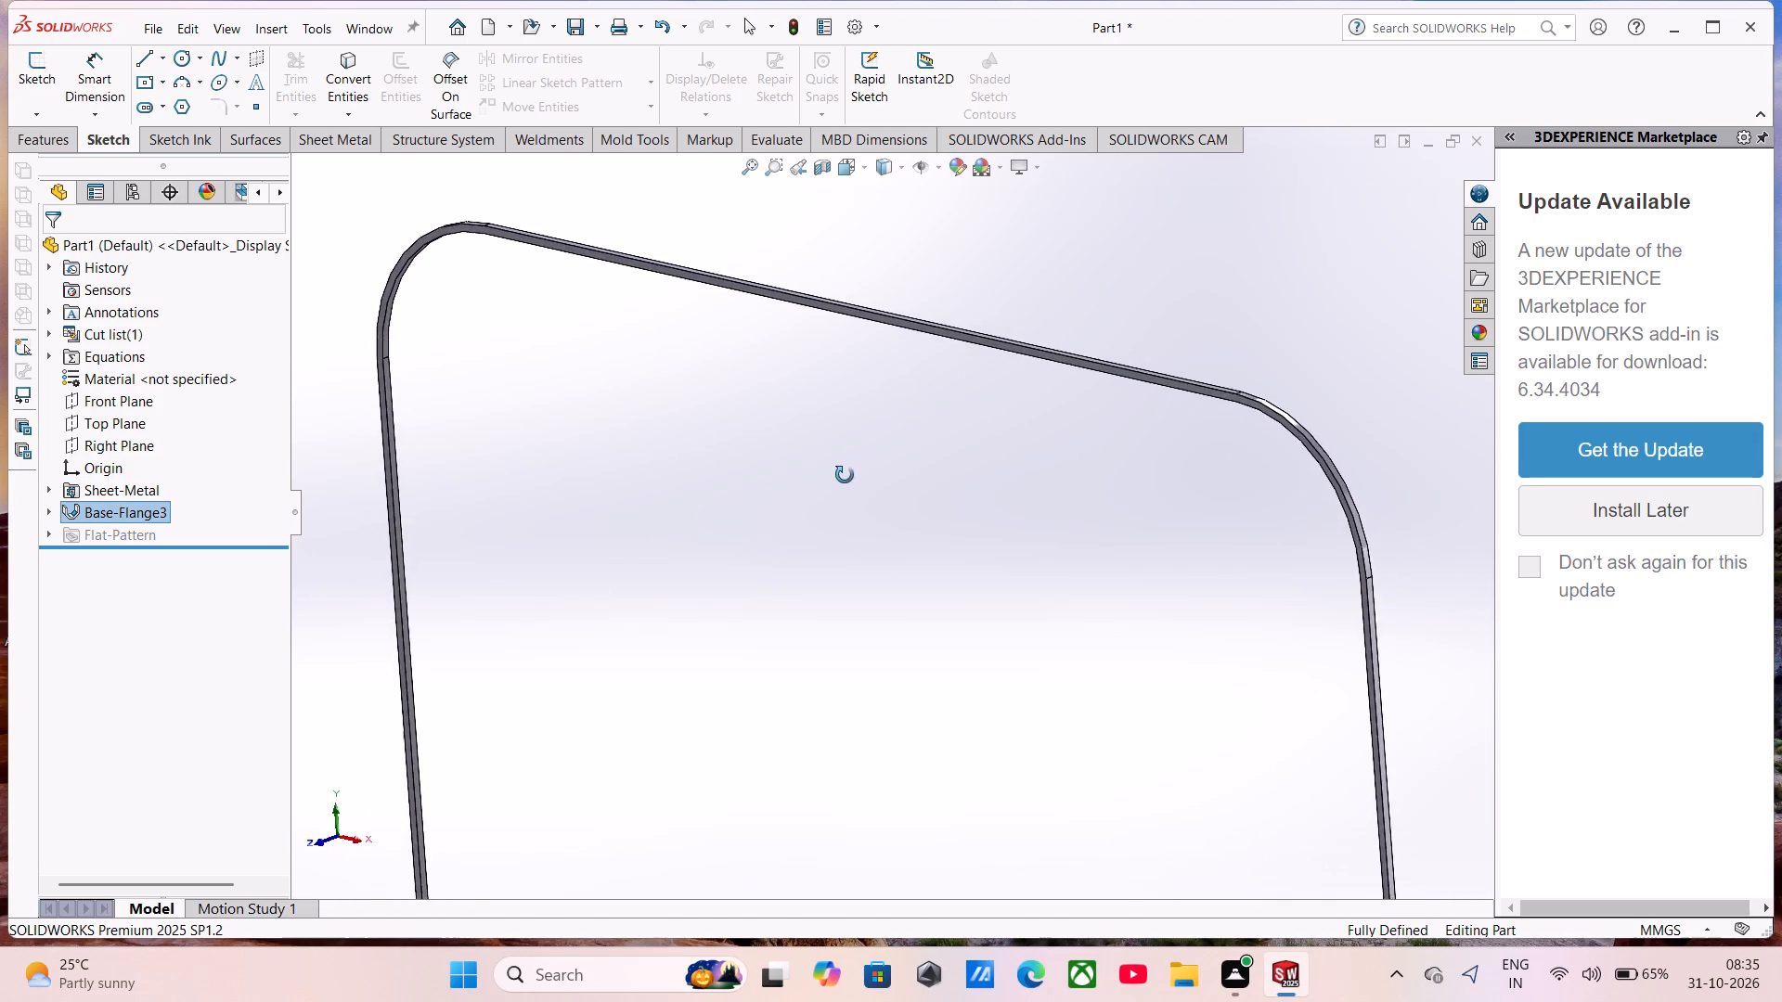
middle_drag(845, 475, 827, 541)
scroll(827, 544, up, 3)
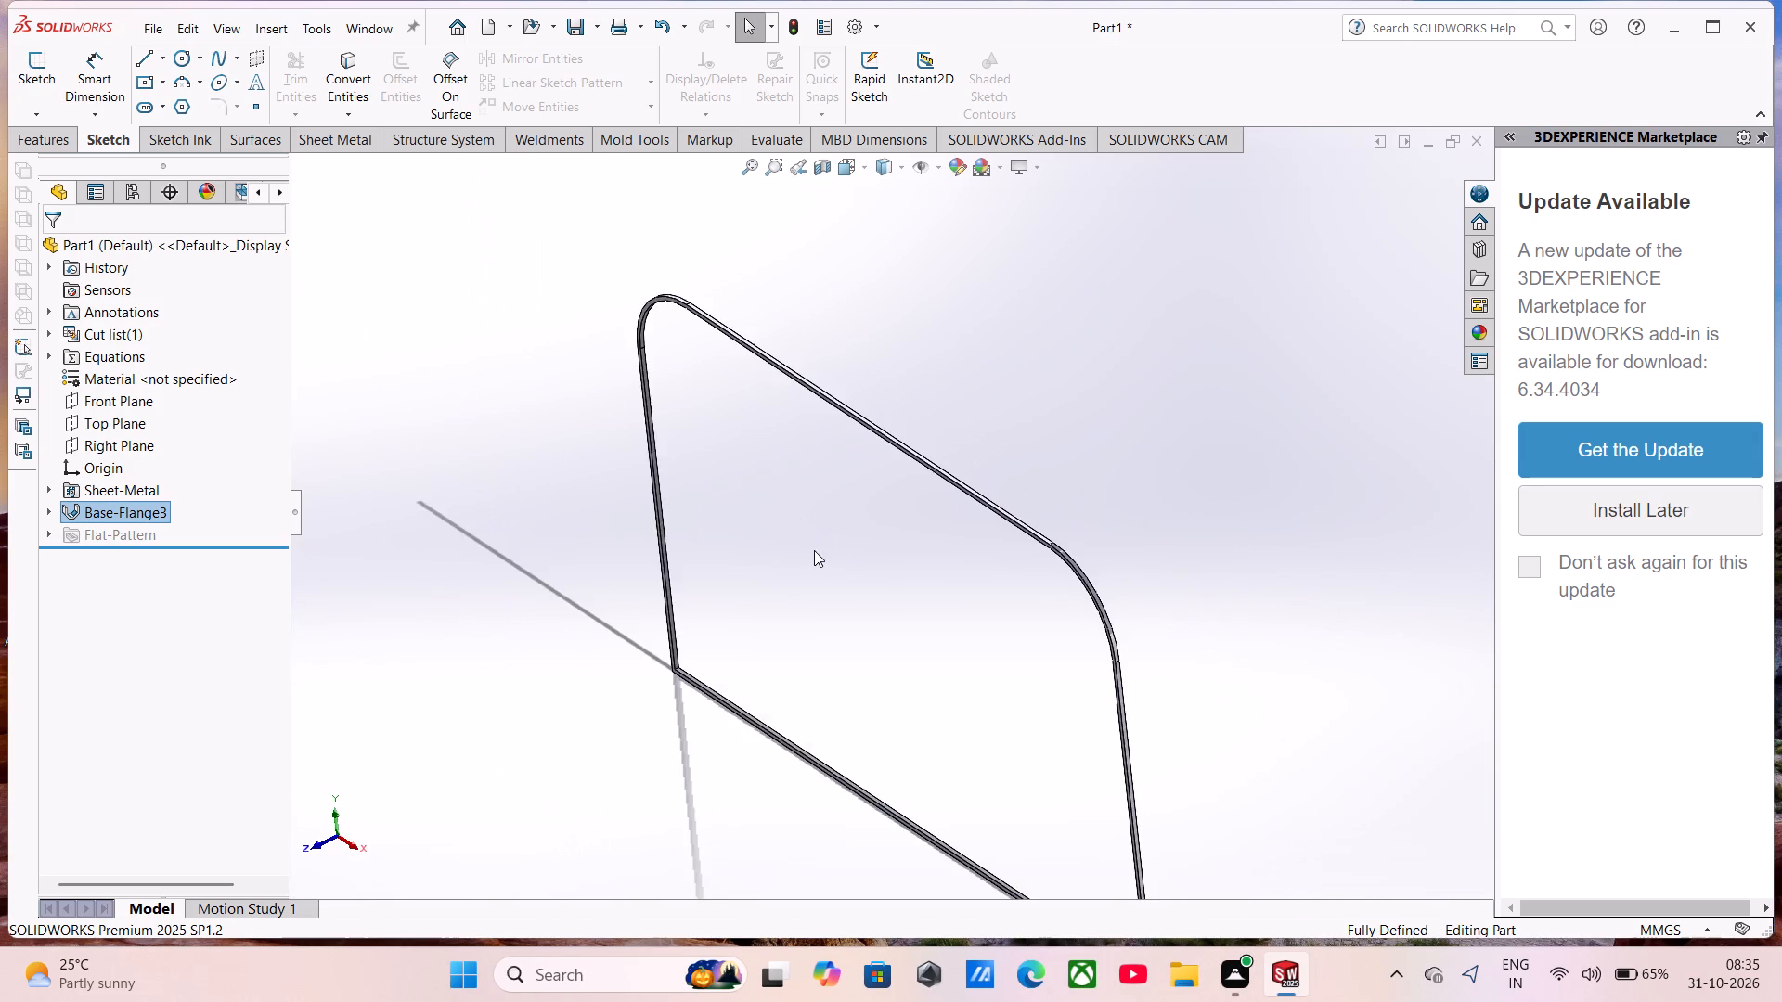
scroll(808, 557, up, 1)
middle_drag(808, 557, 852, 379)
middle_drag(848, 375, 817, 383)
scroll(777, 377, up, 1)
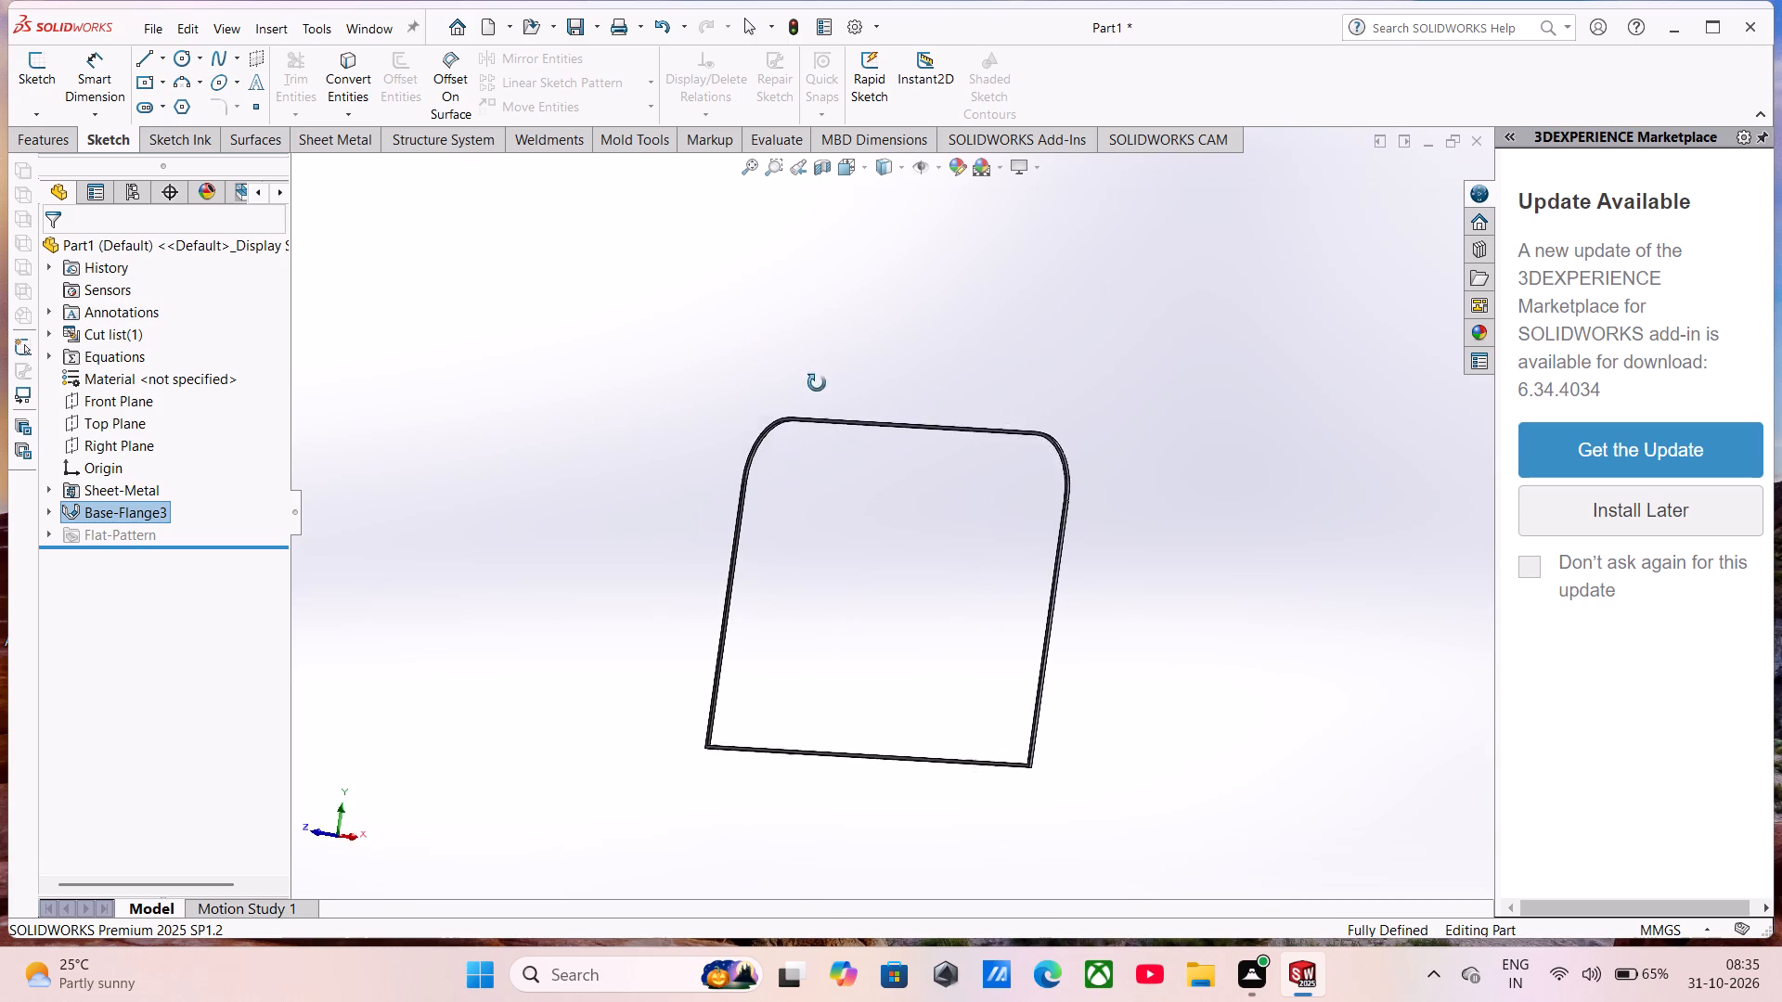
middle_drag(817, 383, 821, 430)
scroll(817, 410, up, 1)
scroll(1077, 667, down, 3)
middle_drag(1108, 697, 1206, 544)
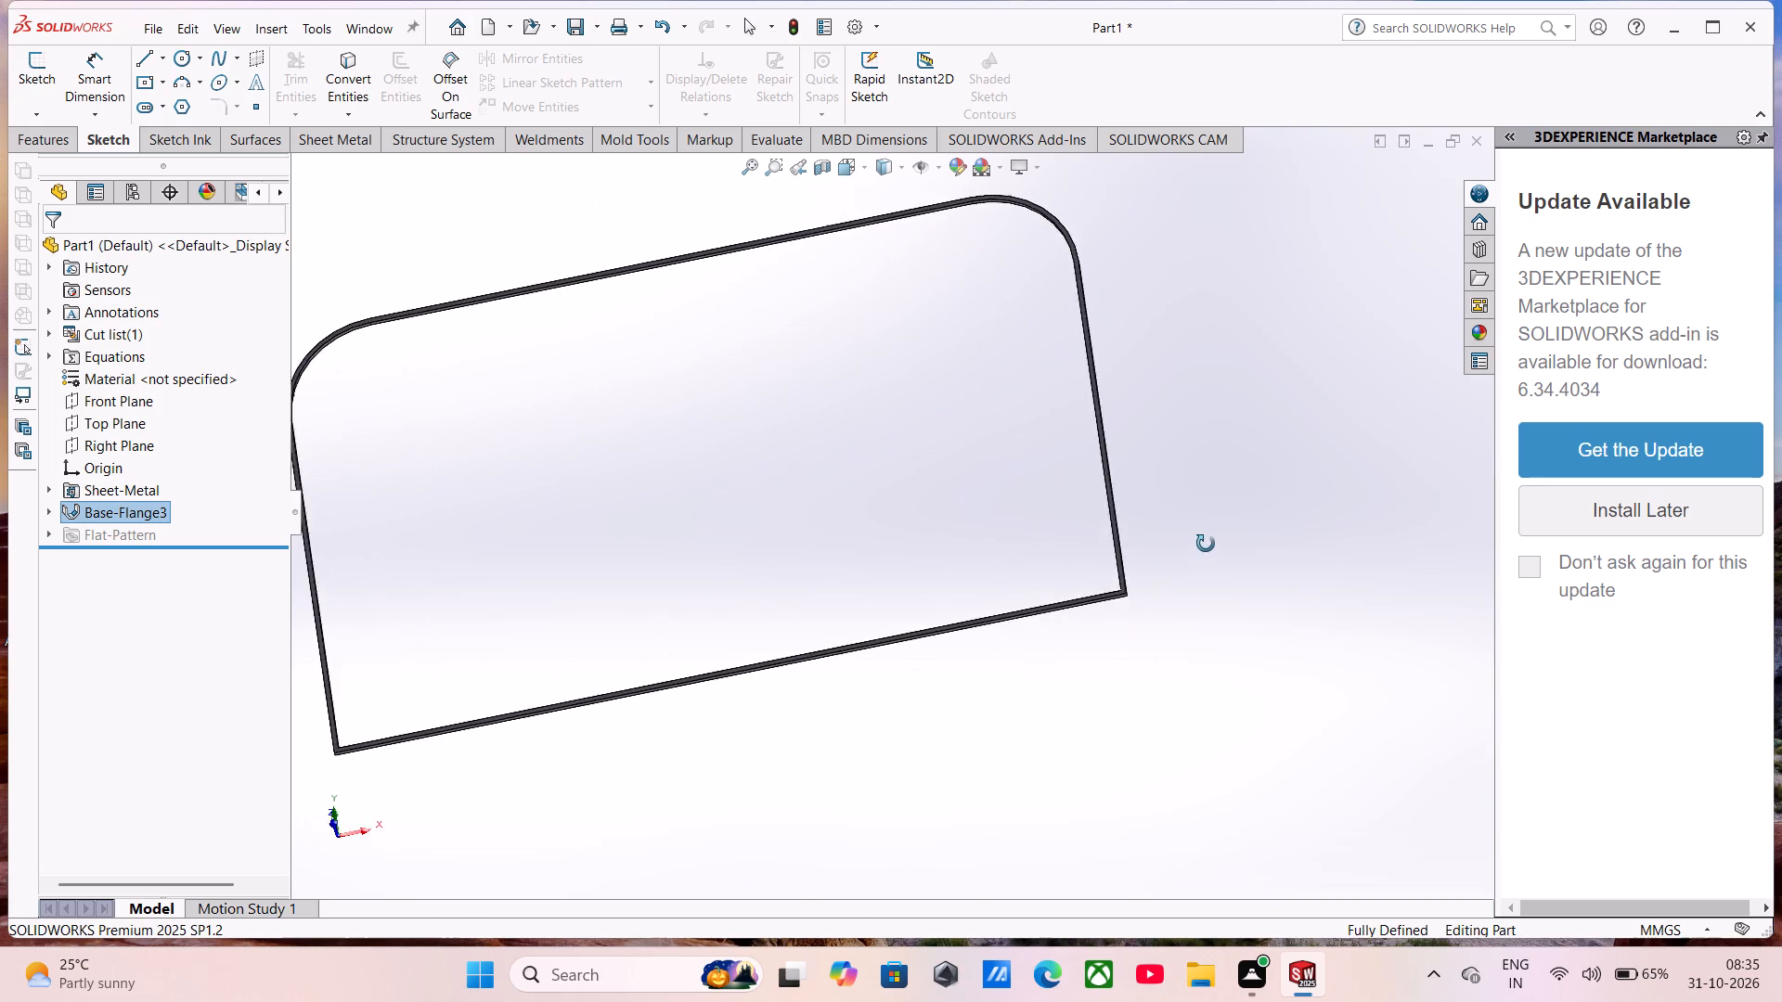
middle_drag(1206, 544, 1136, 710)
scroll(1044, 622, up, 3)
scroll(866, 467, down, 5)
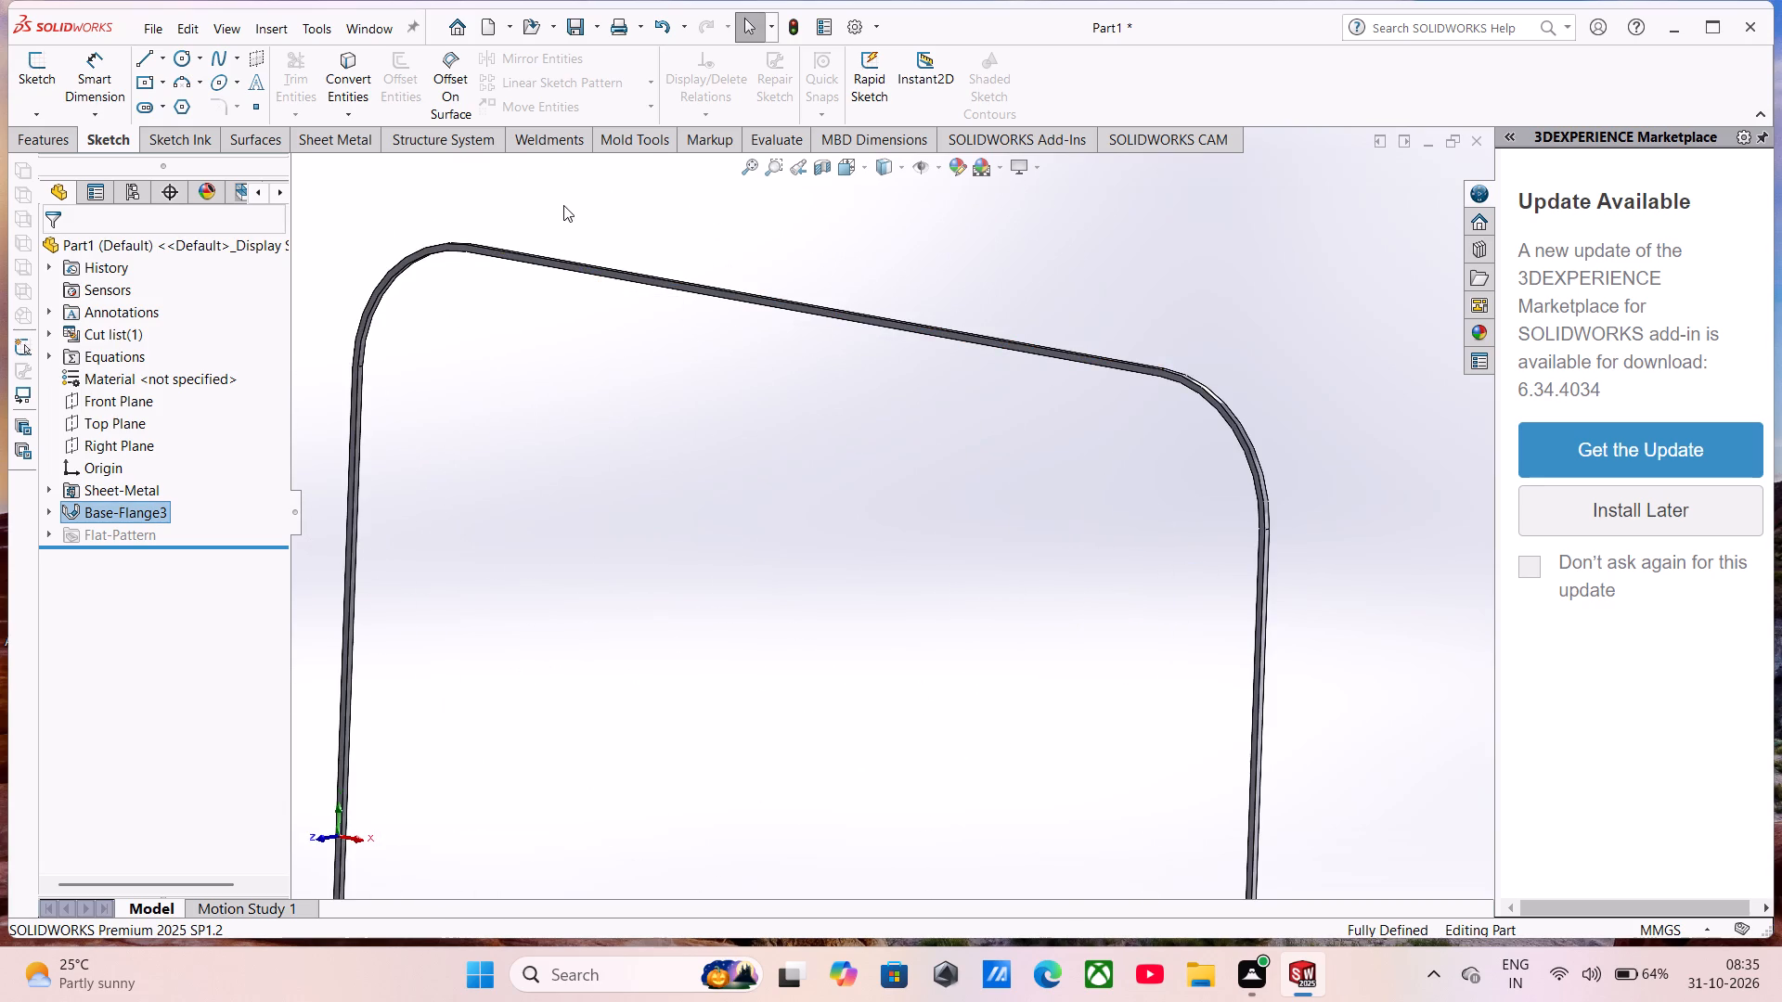
Start a reference plane from the front profile face of the base flange with an offset distance of 0 mm.
click(54, 135)
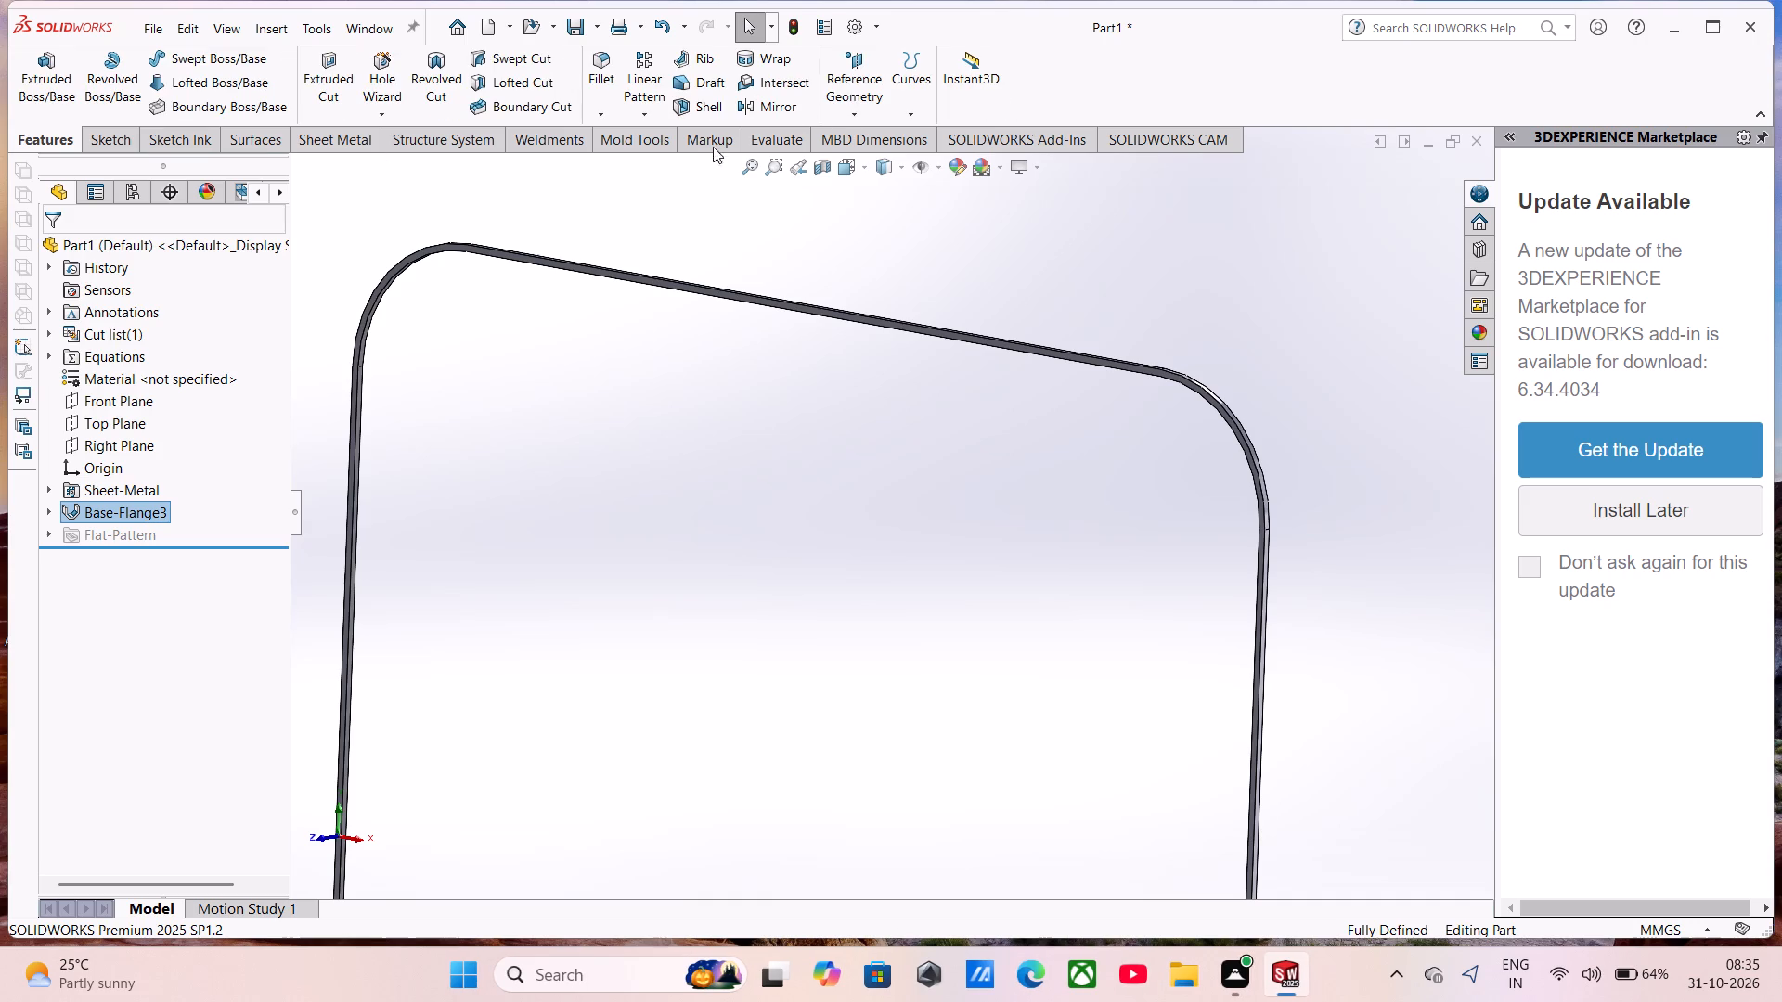
click(846, 69)
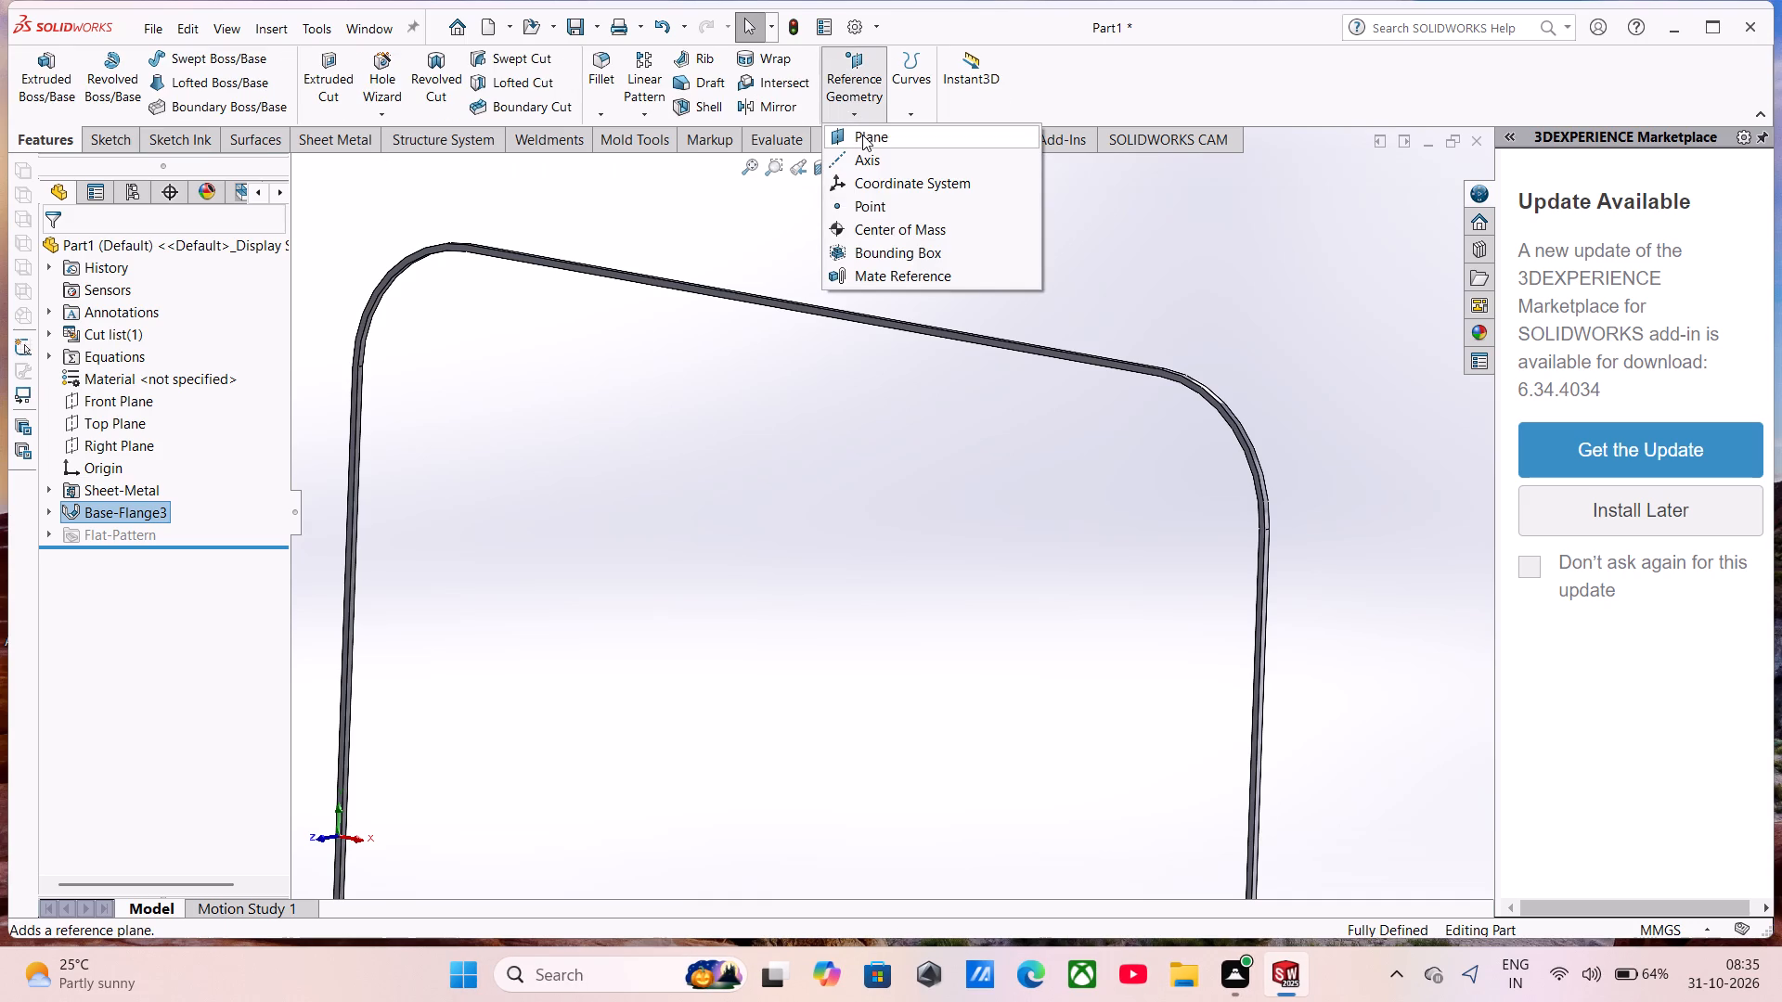
click(862, 135)
scroll(940, 338, down, 7)
click(888, 385)
scroll(885, 413, up, 4)
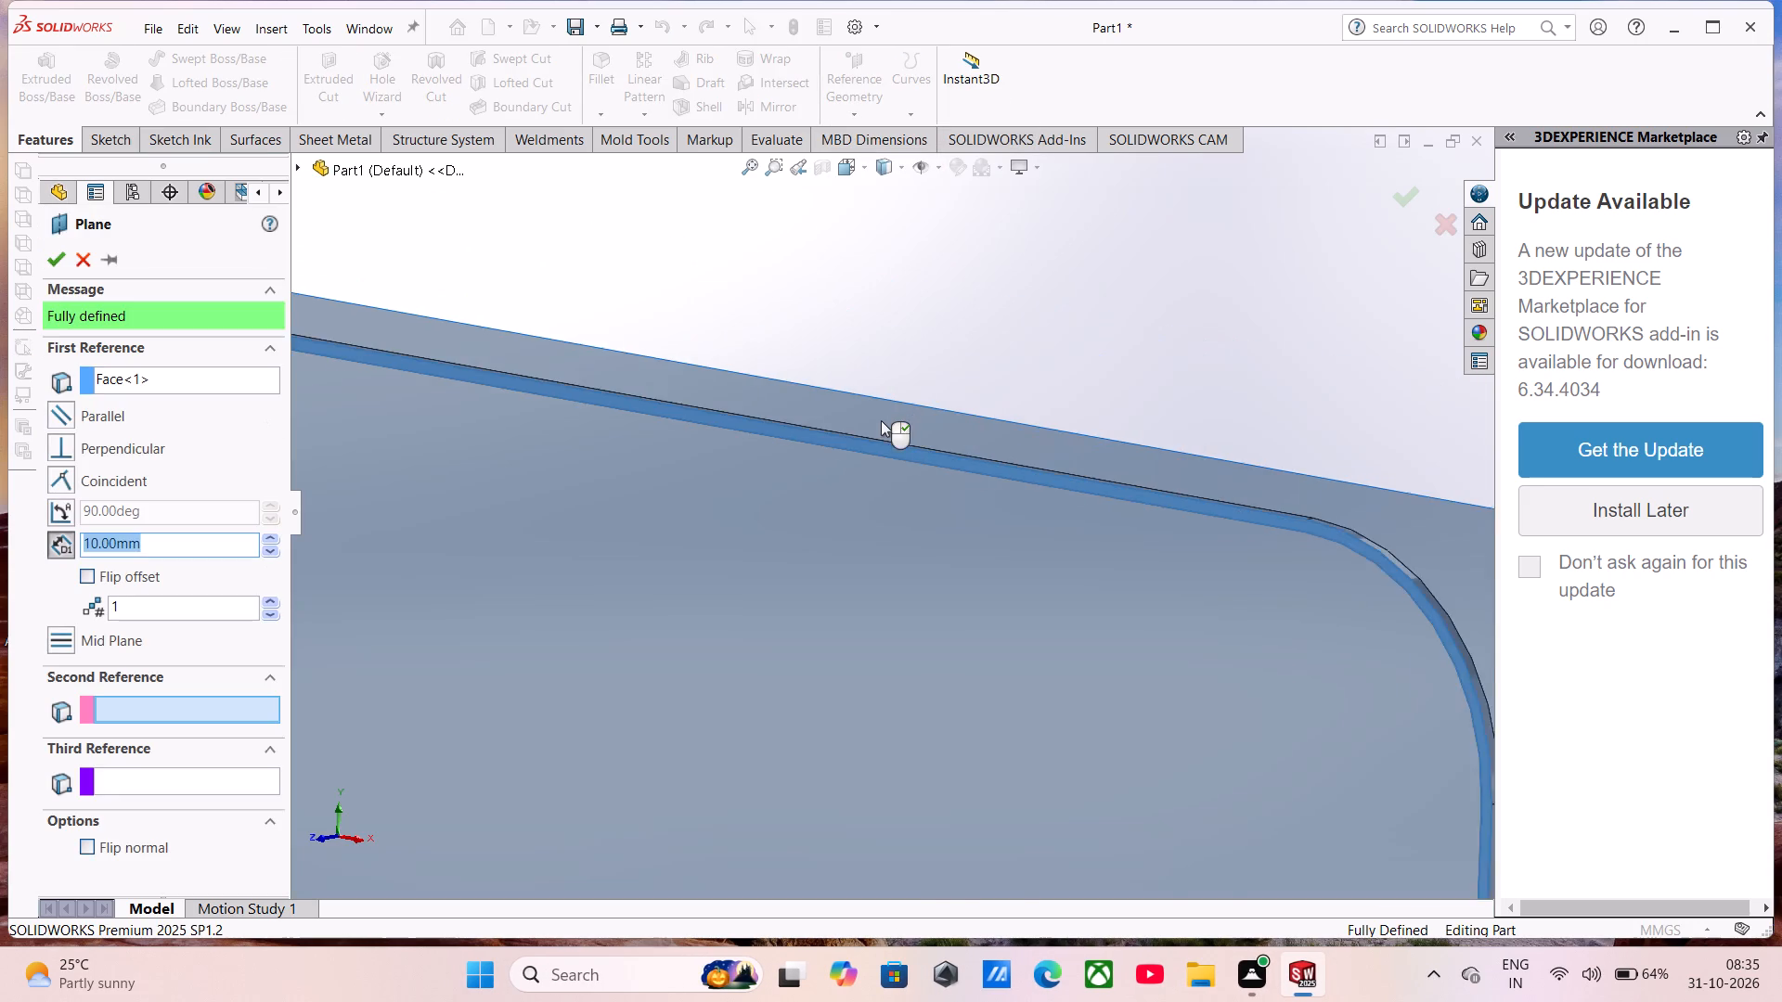
scroll(881, 420, up, 9)
middle_drag(880, 418, 795, 499)
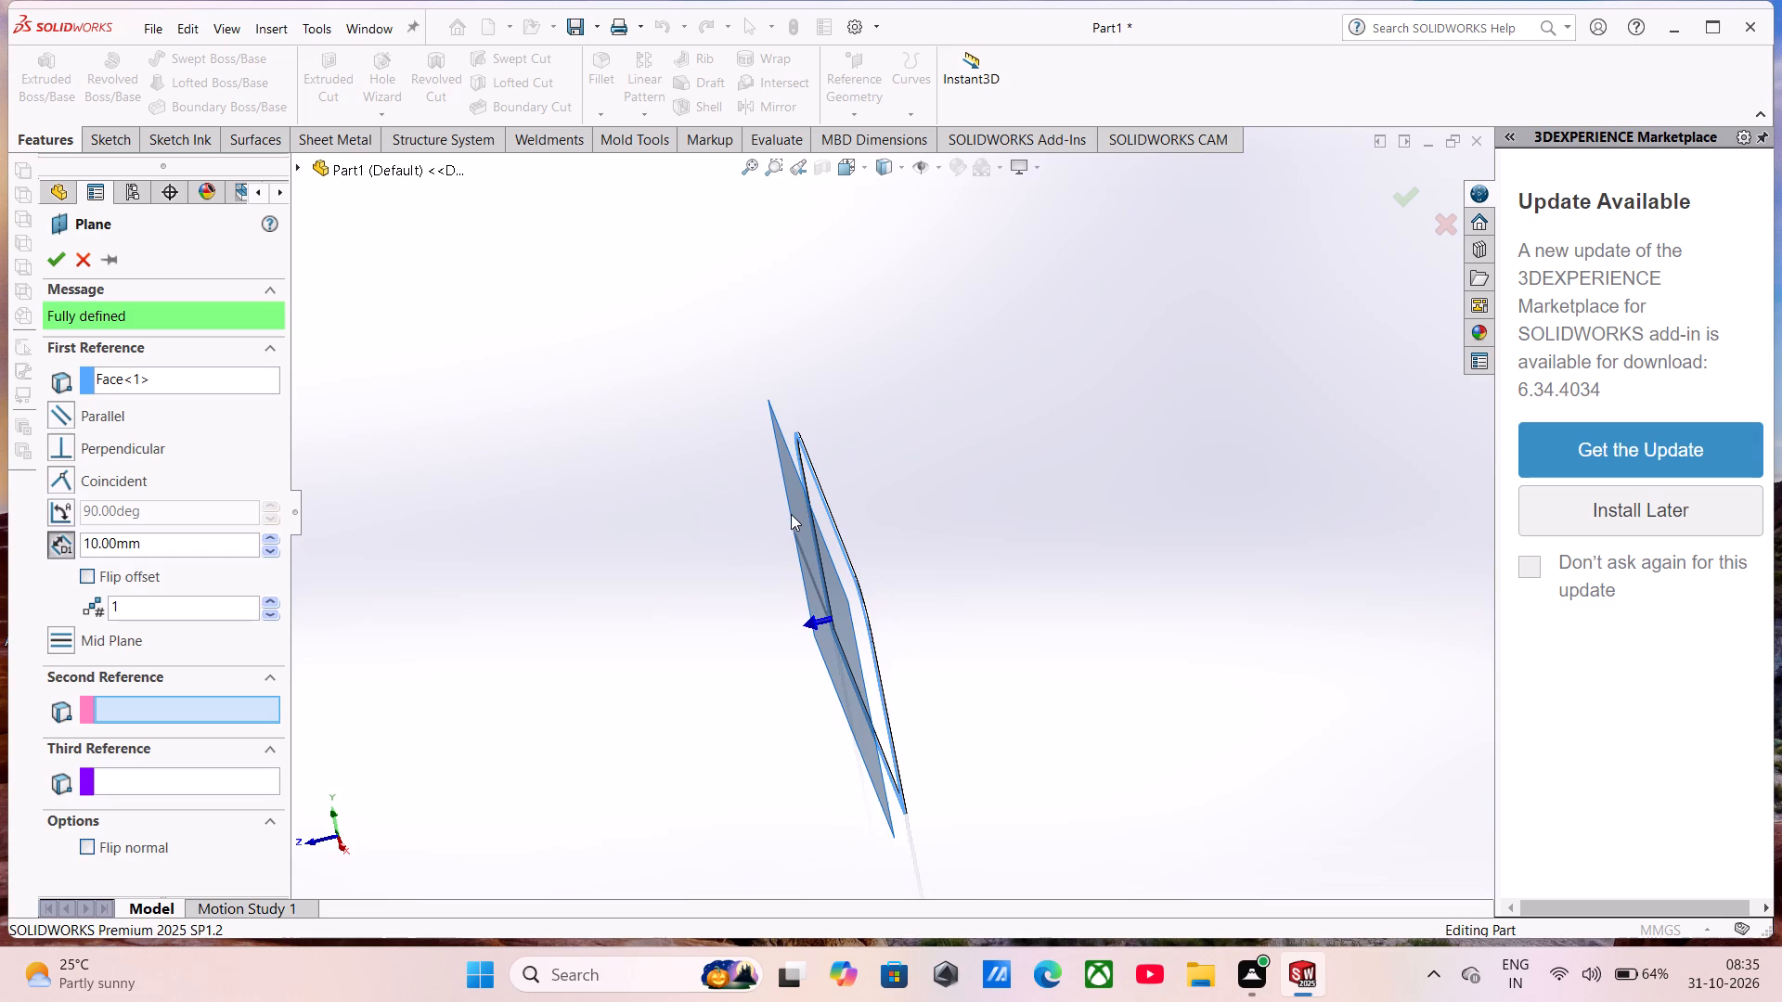
scroll(791, 521, down, 3)
drag(180, 547, 0, 564)
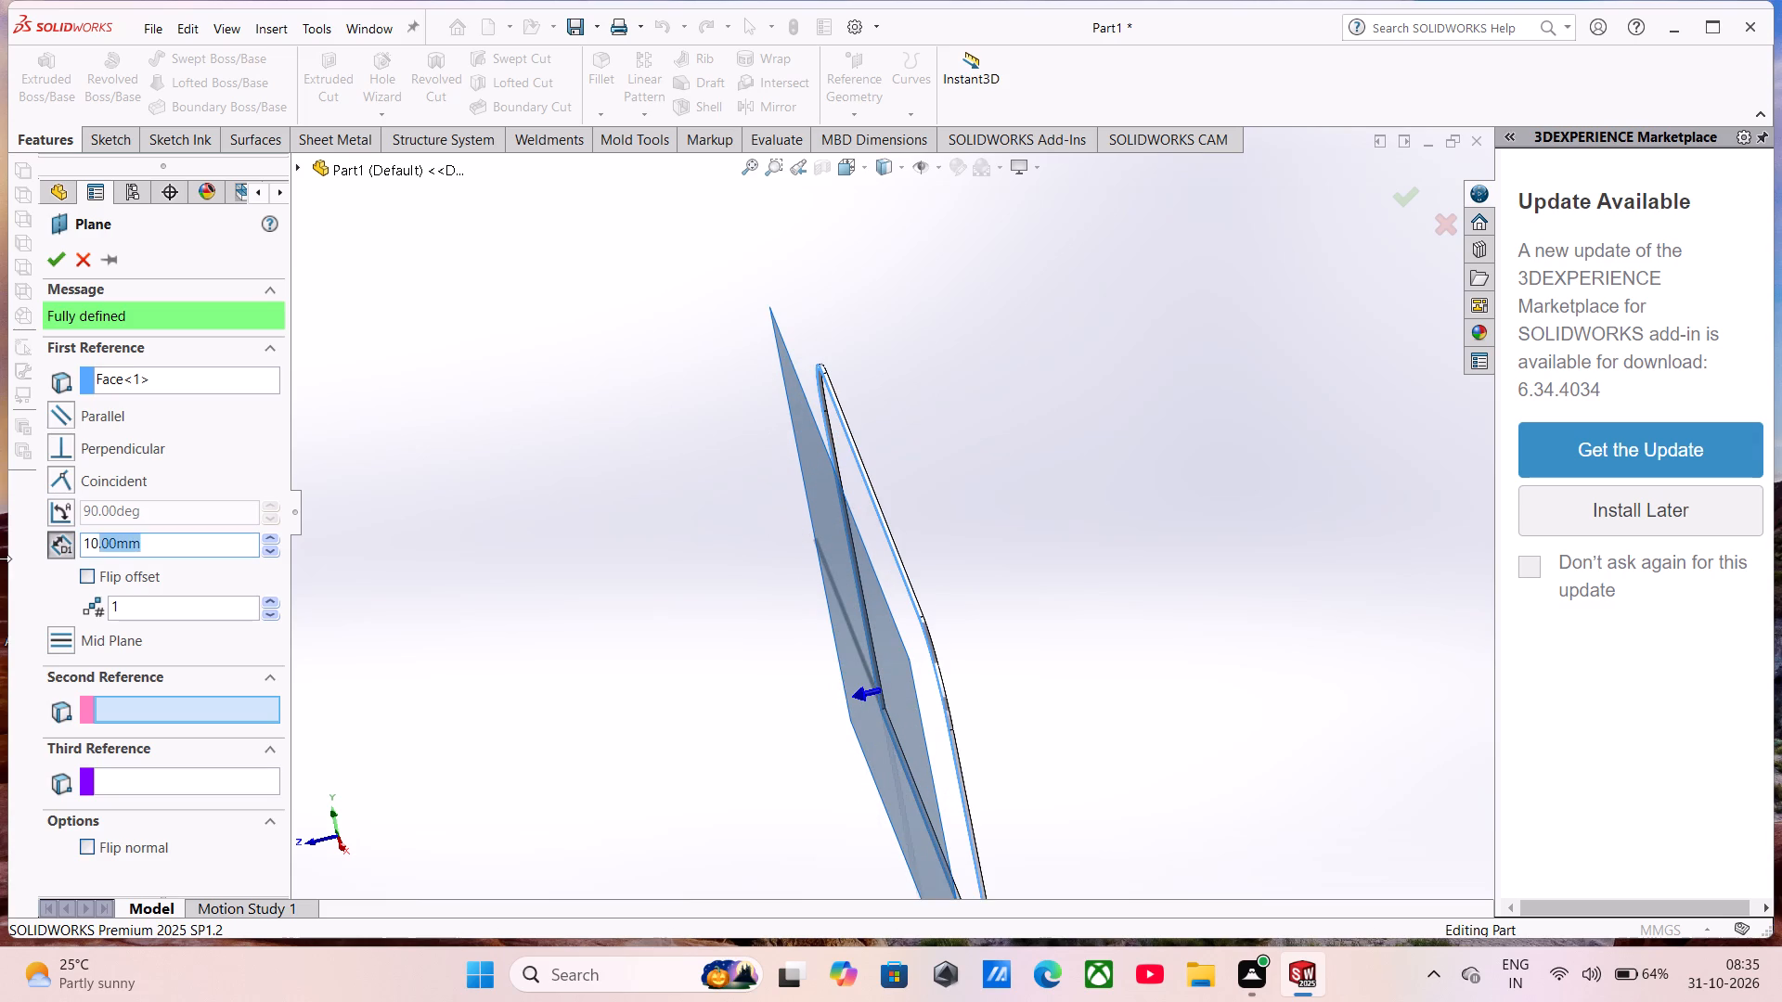
key(0)
key(Return)
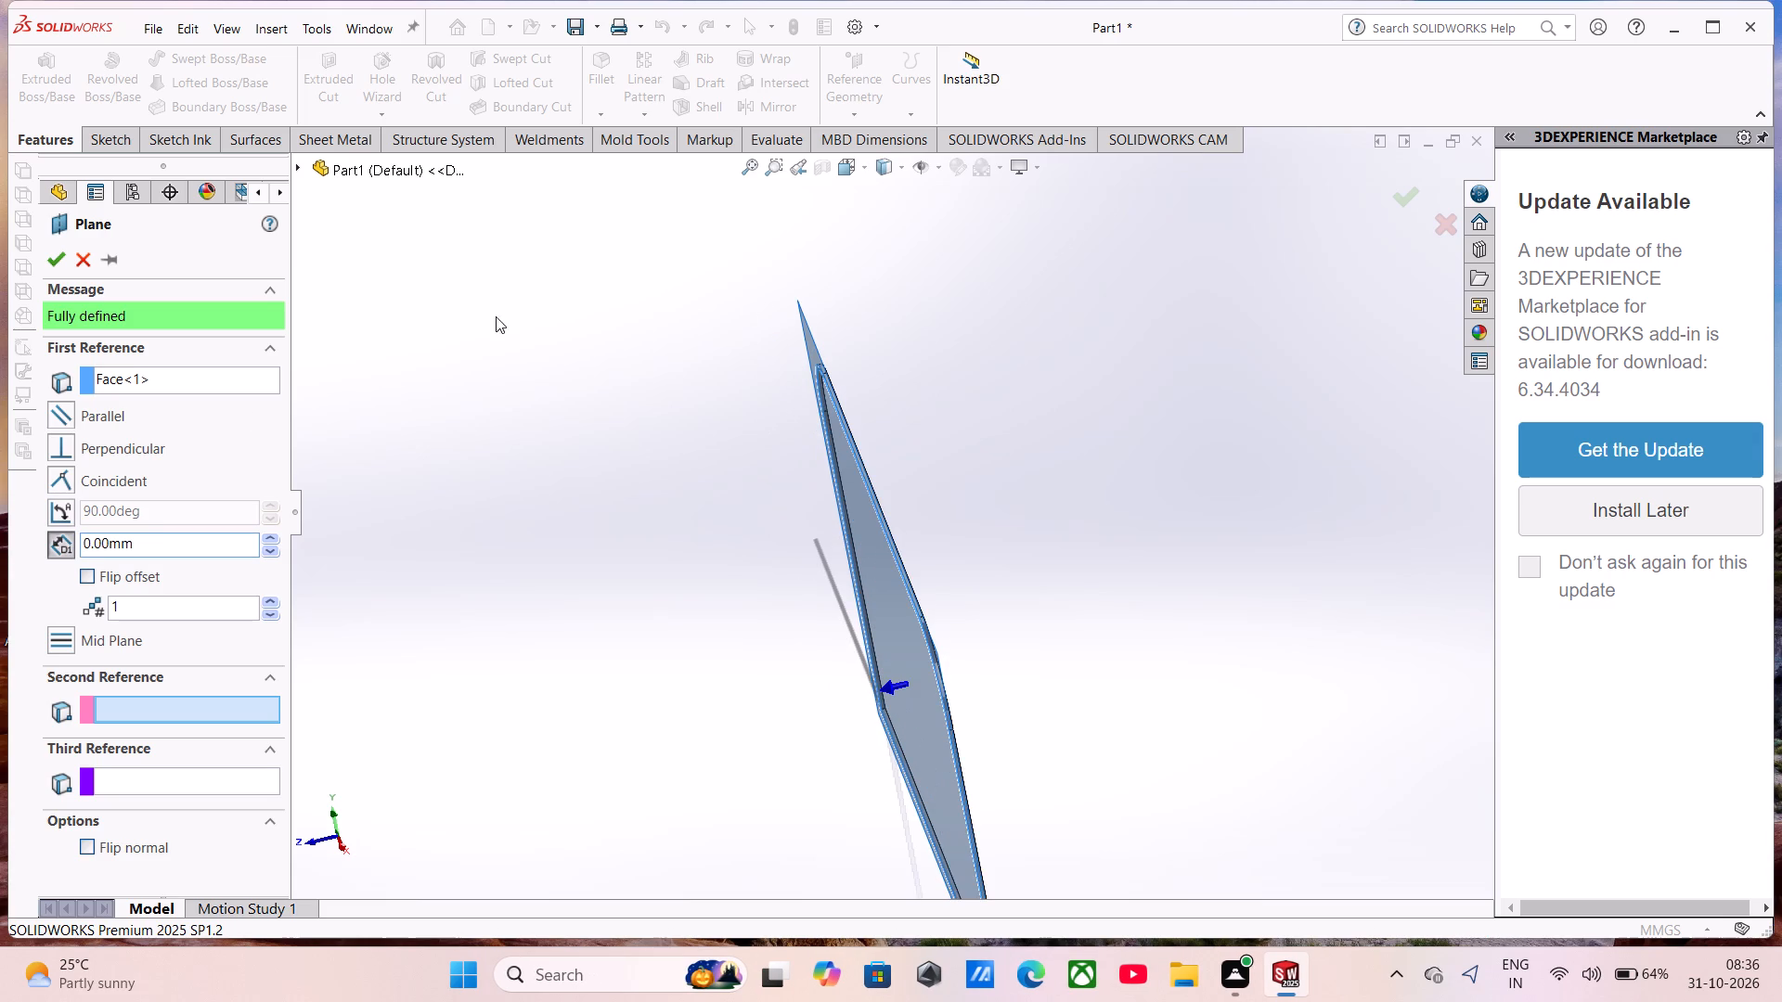
Set the reference plane's offset distance to half the sheet thickness, 1.5/2 mm.
scroll(932, 560, up, 2)
scroll(924, 605, down, 9)
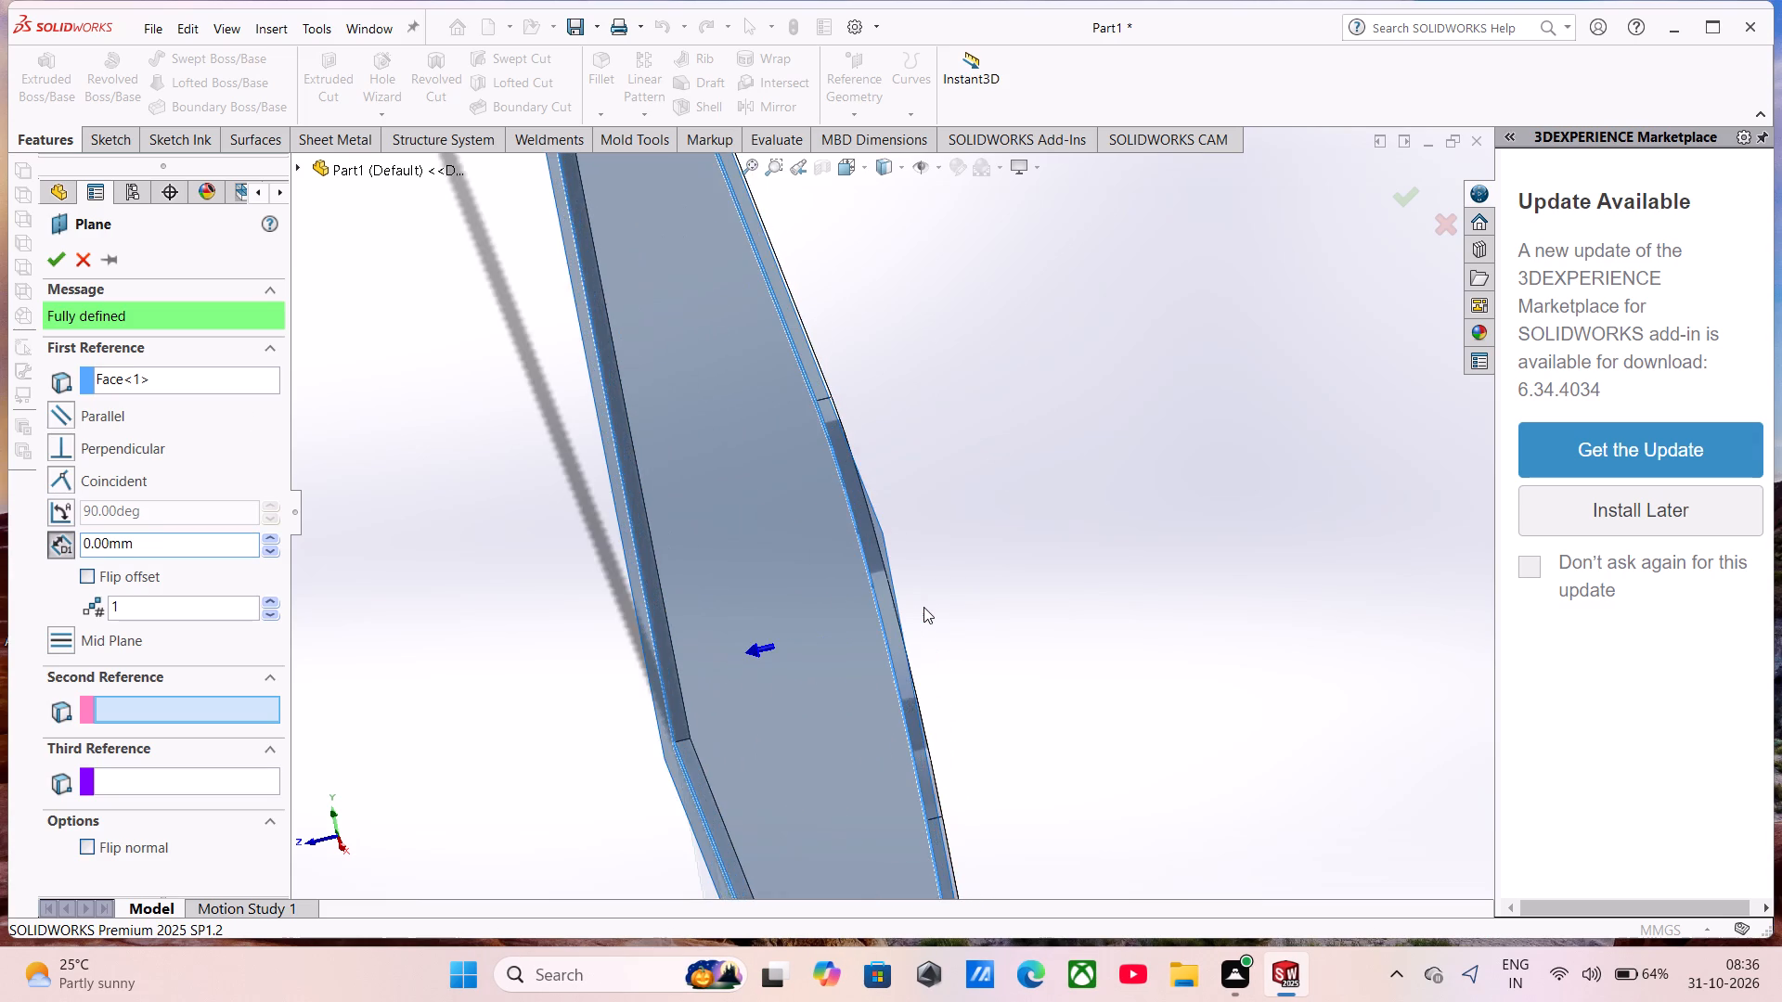
middle_drag(916, 611, 906, 634)
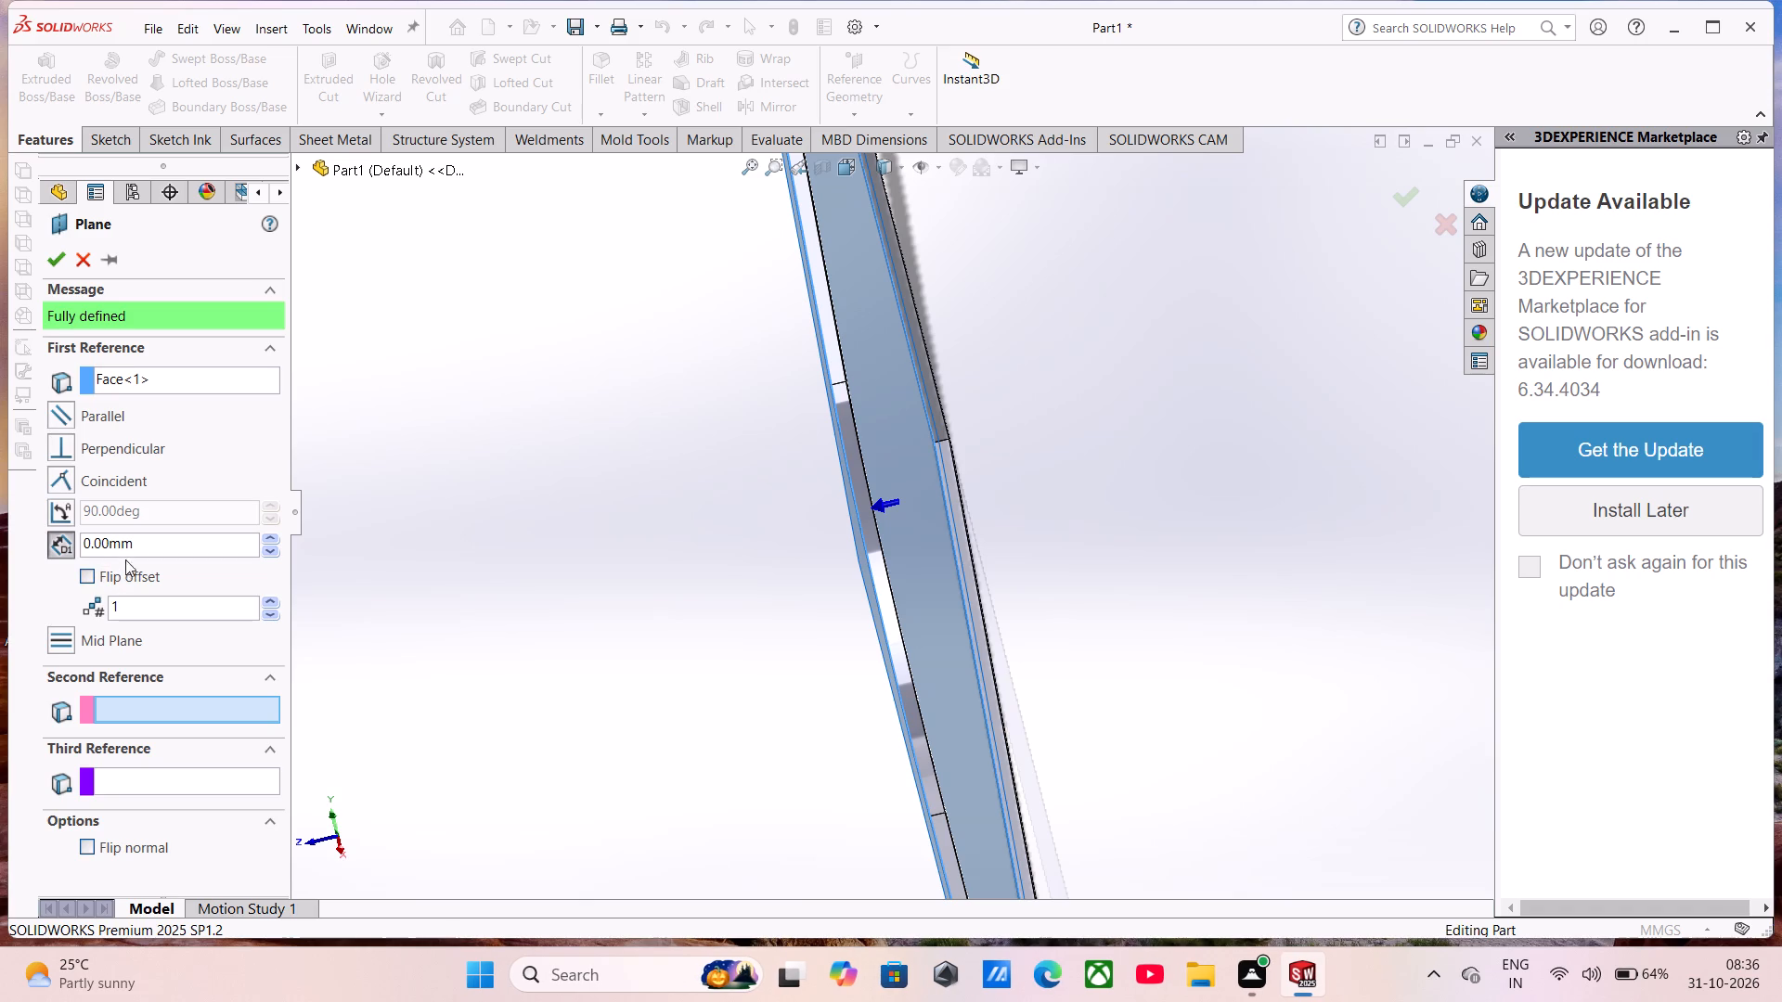
drag(138, 544, 11, 543)
text(1.5/2)
key(Return)
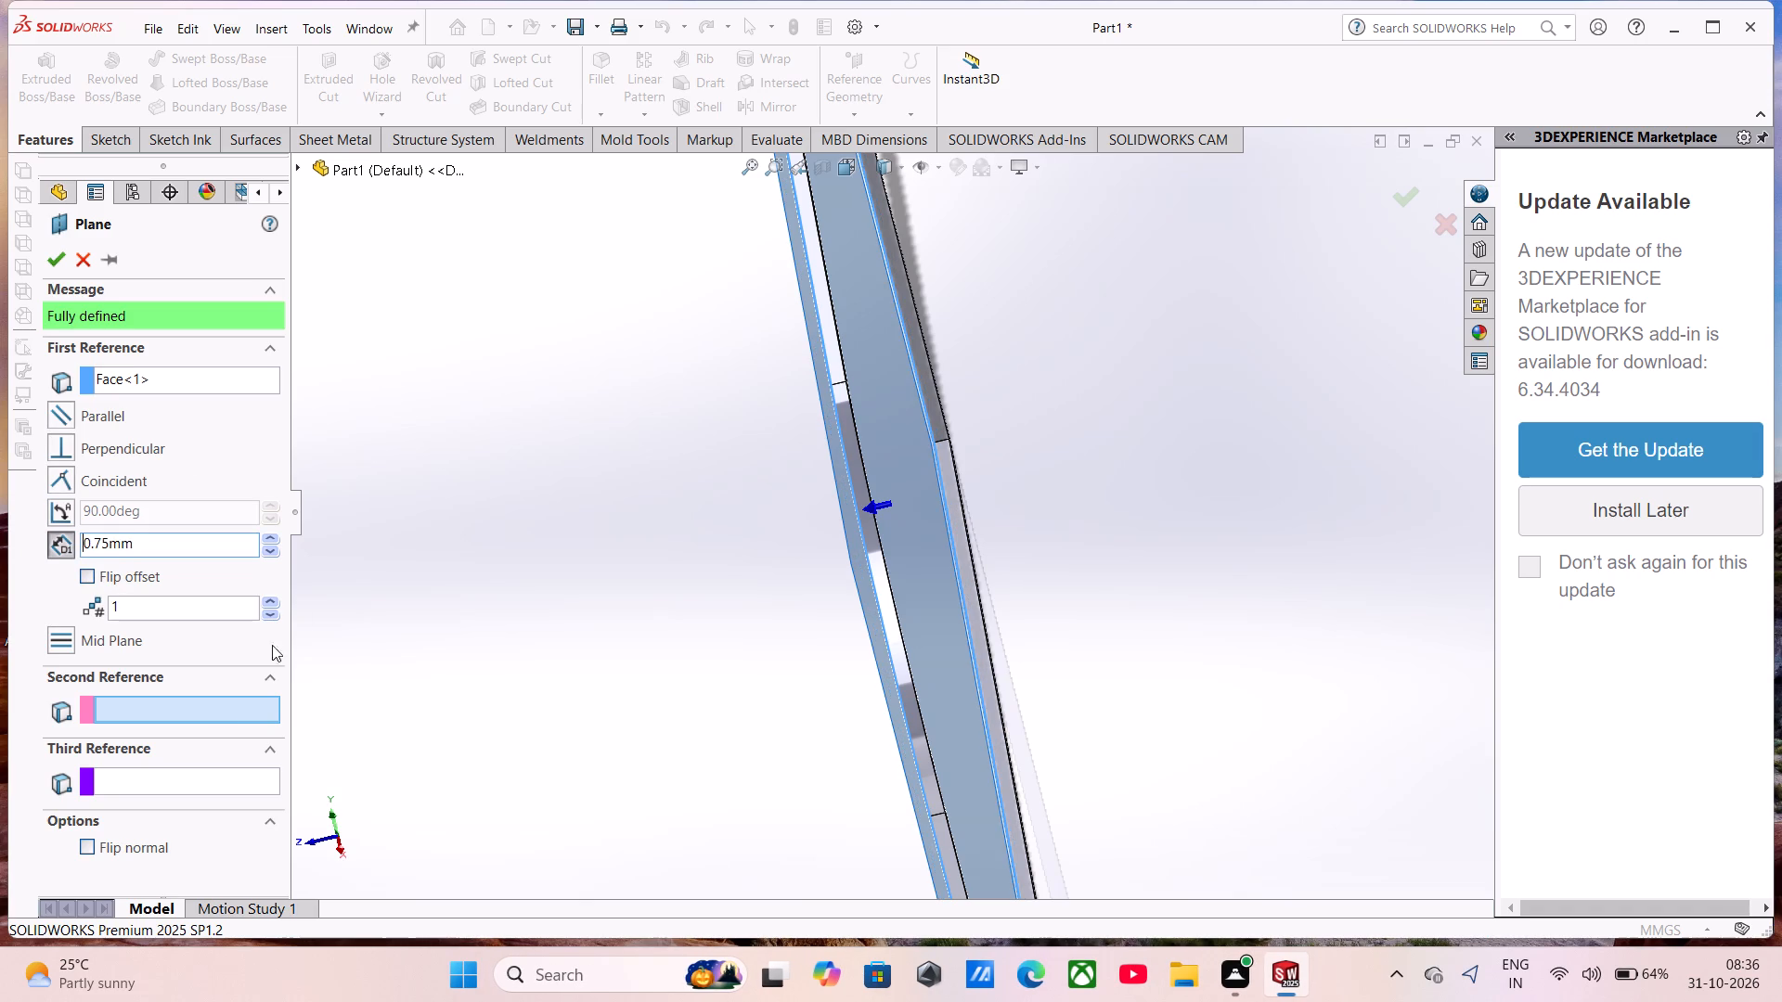
Inspect the plane preview nearly edge-on to check which side of the flange's front face it lies on.
scroll(624, 687, up, 3)
scroll(882, 459, up, 4)
middle_drag(890, 420, 895, 442)
scroll(890, 420, up, 1)
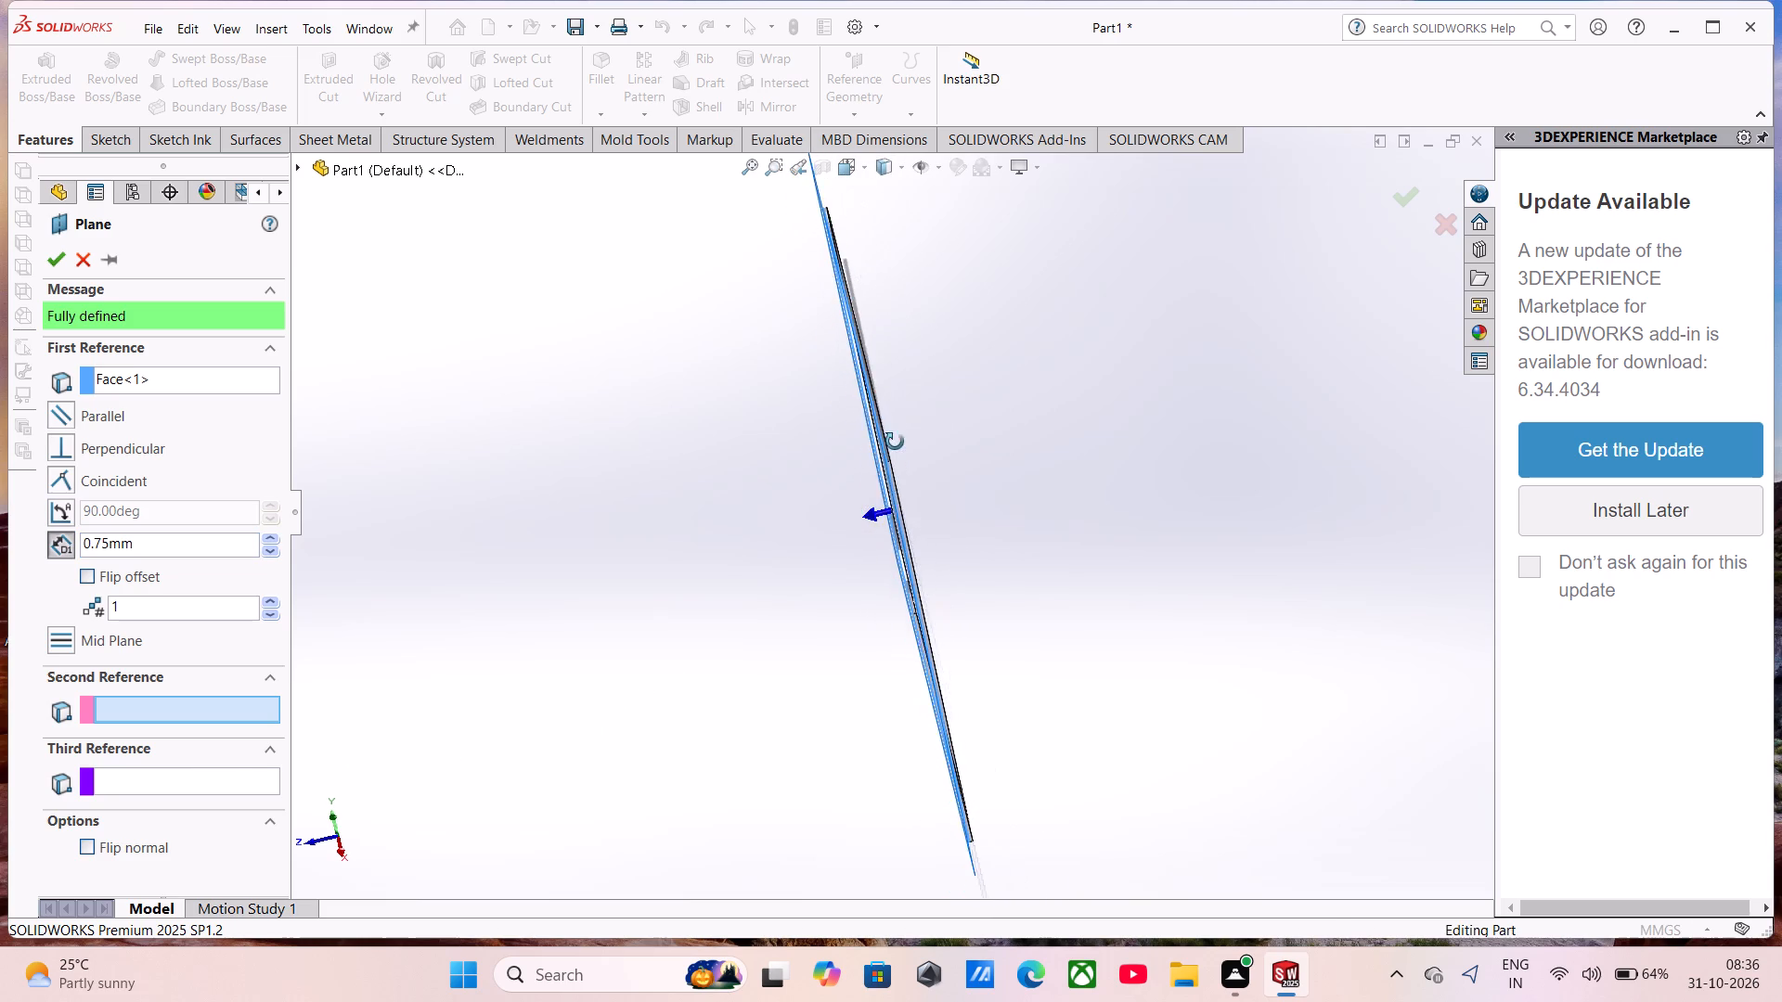
middle_drag(895, 442, 895, 466)
scroll(853, 493, down, 6)
middle_drag(852, 490, 880, 498)
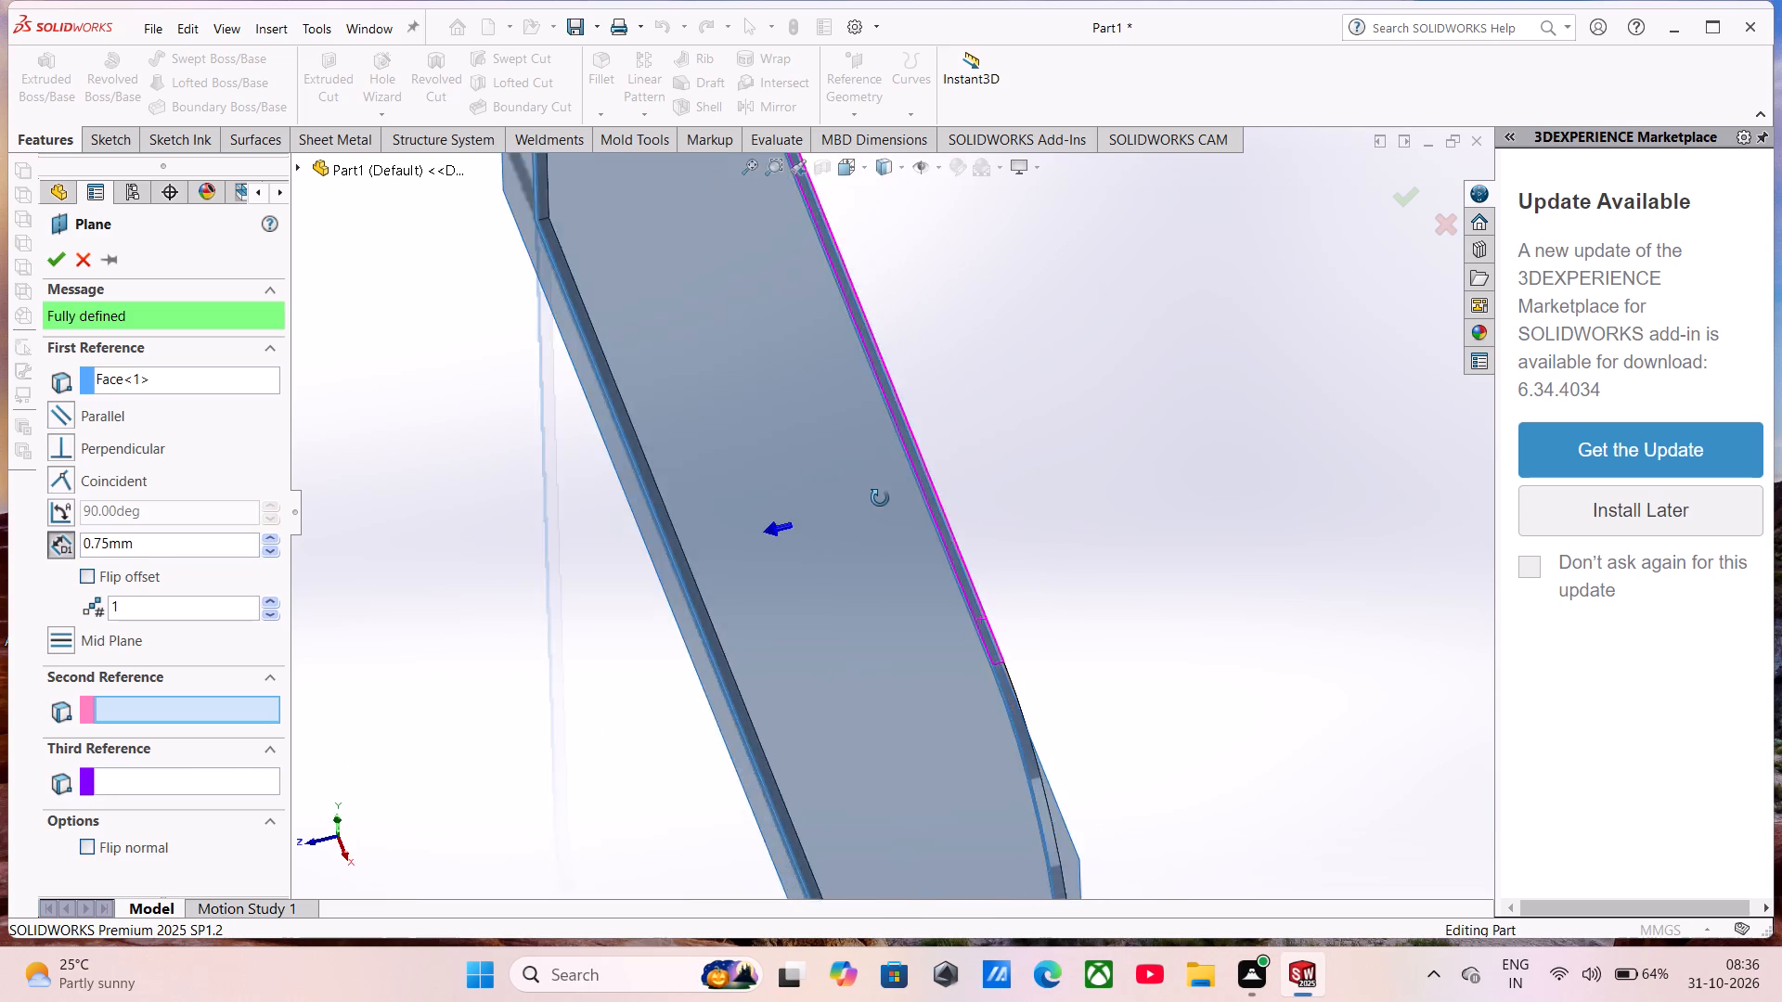
middle_drag(880, 498, 846, 503)
scroll(839, 513, up, 1)
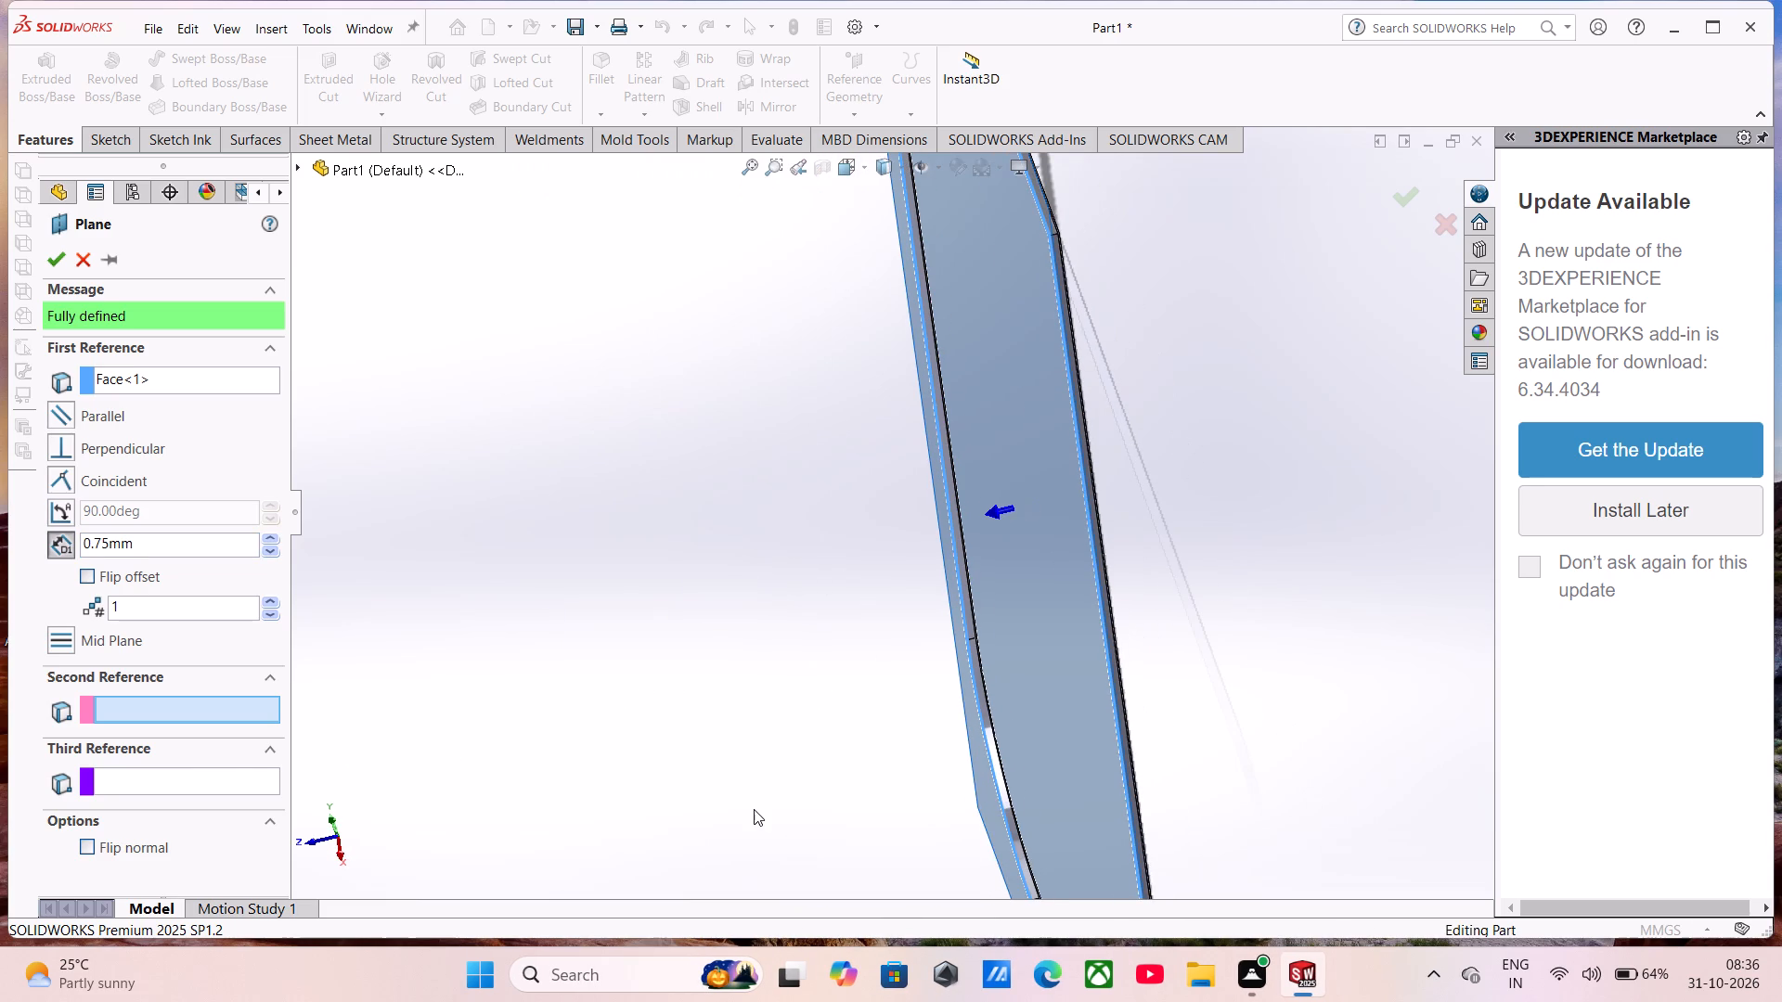
scroll(623, 776, up, 1)
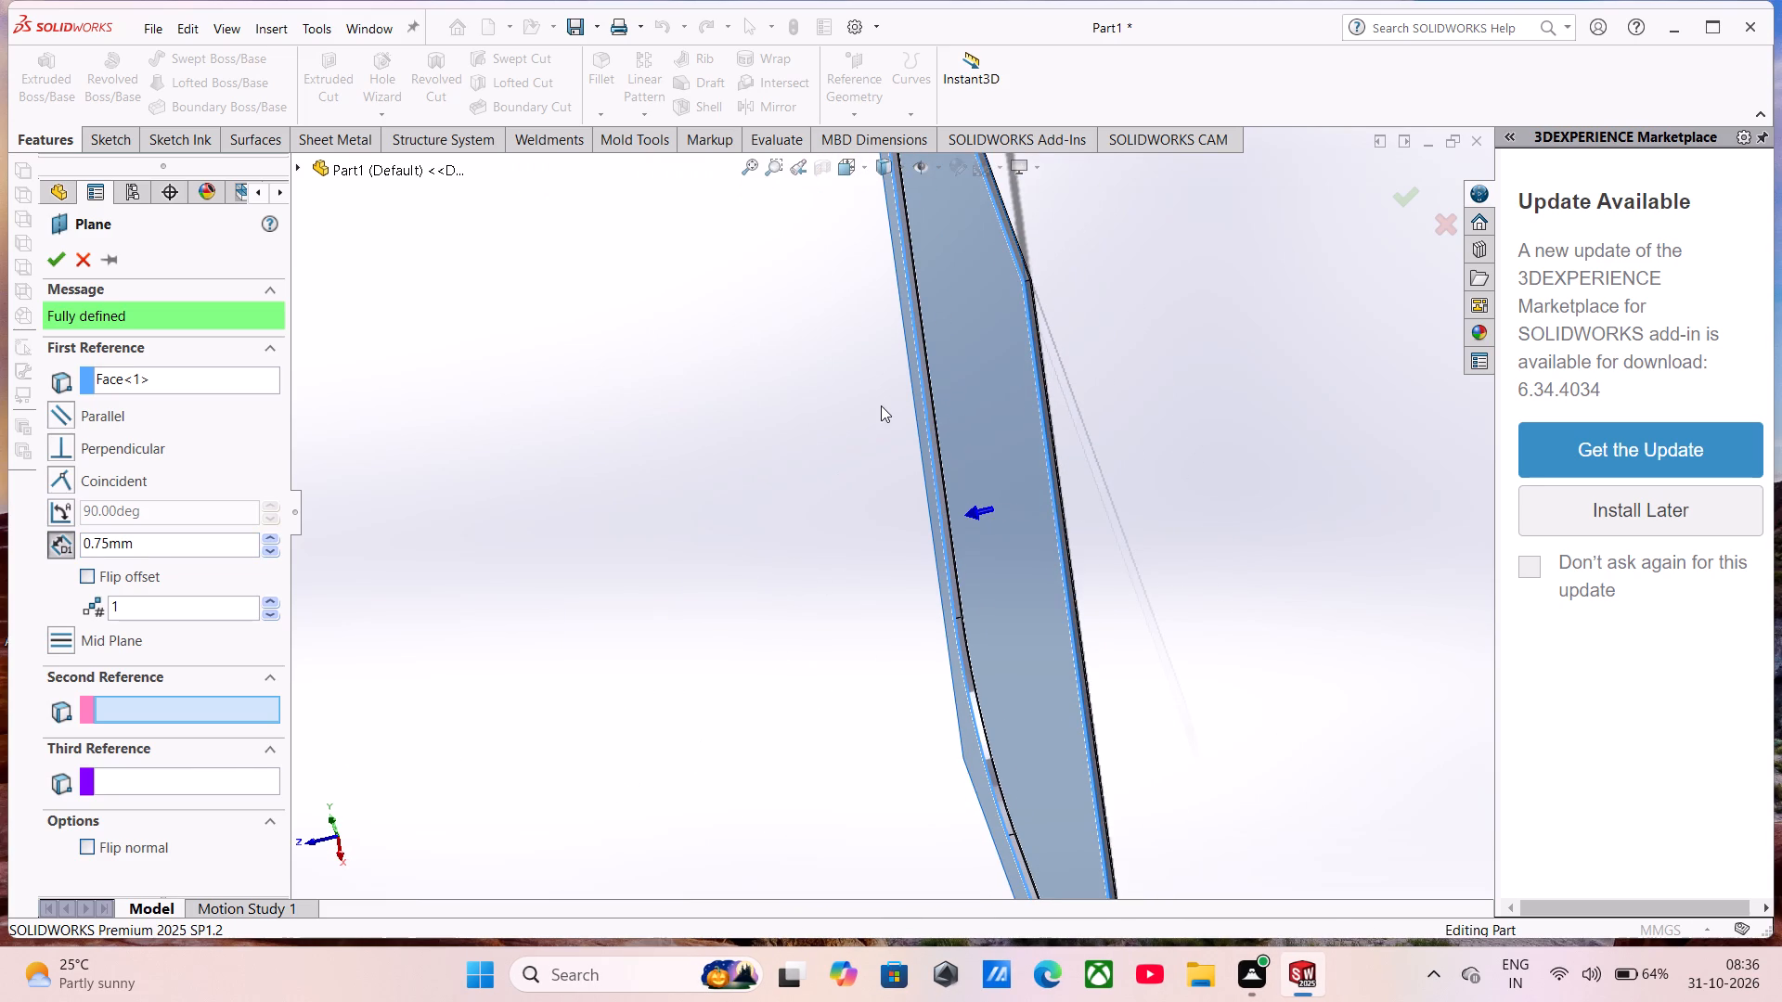
middle_drag(882, 406, 895, 414)
scroll(892, 458, up, 3)
scroll(871, 542, up, 3)
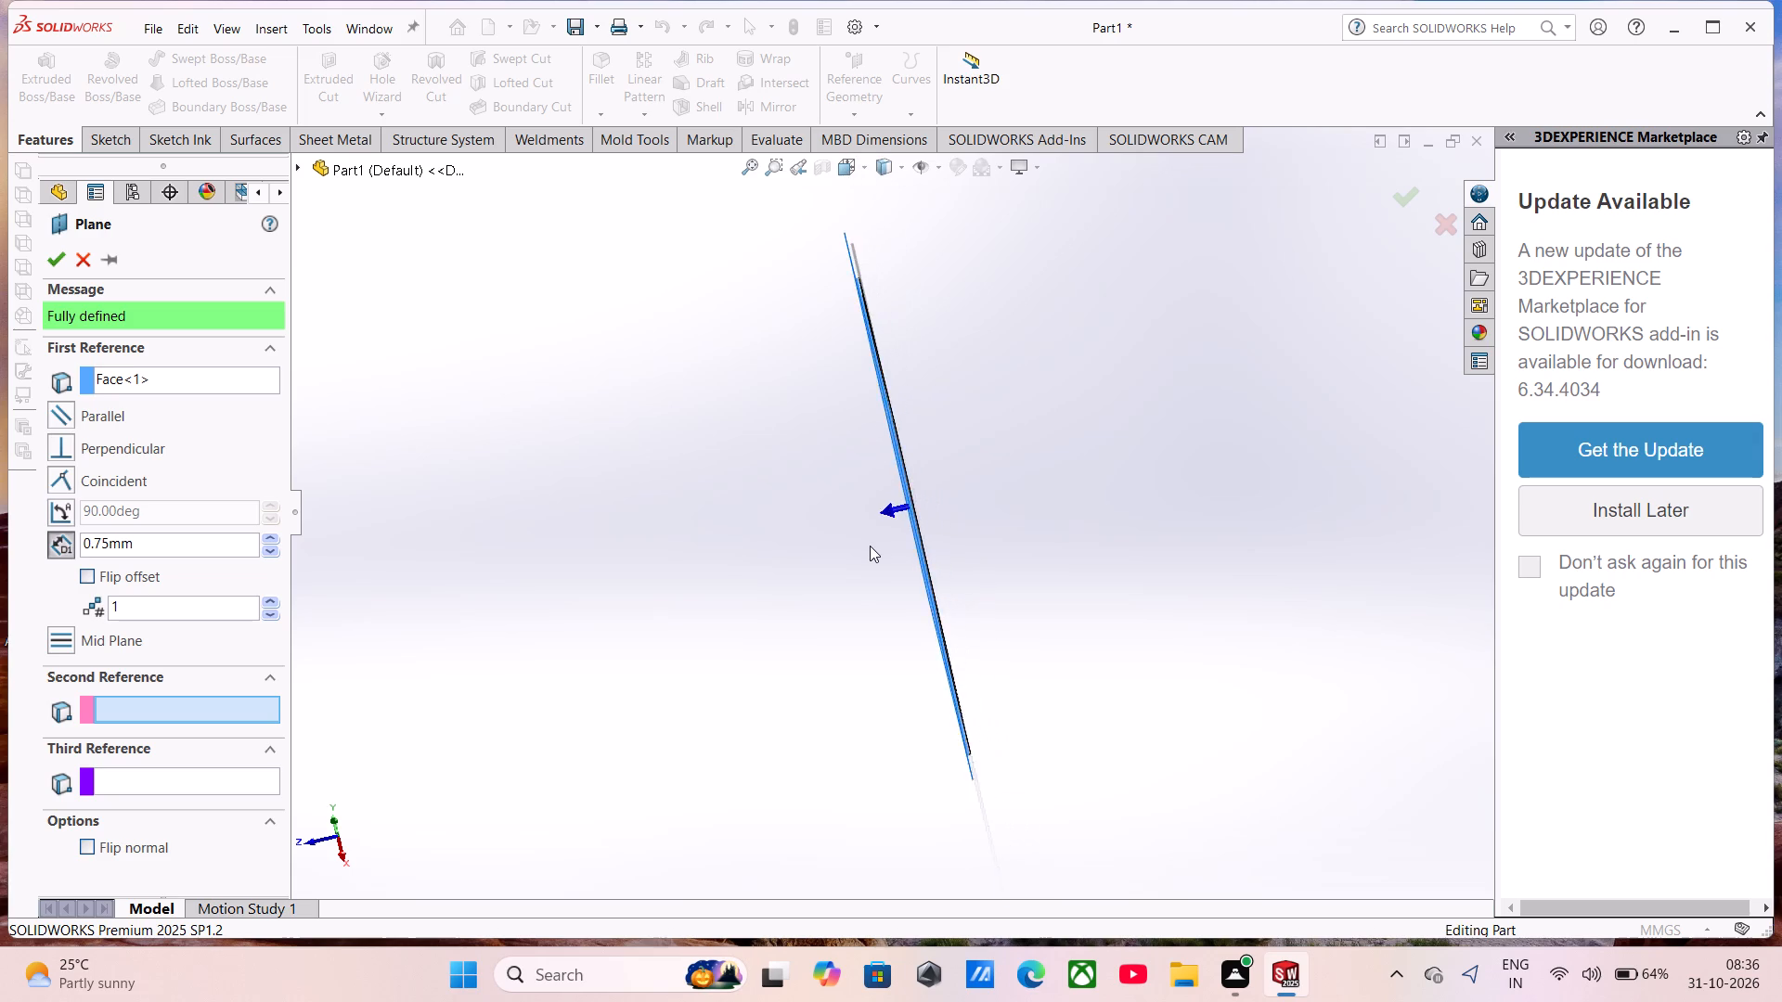
scroll(870, 546, down, 5)
scroll(940, 494, down, 4)
middle_drag(954, 482, 951, 514)
scroll(965, 485, up, 1)
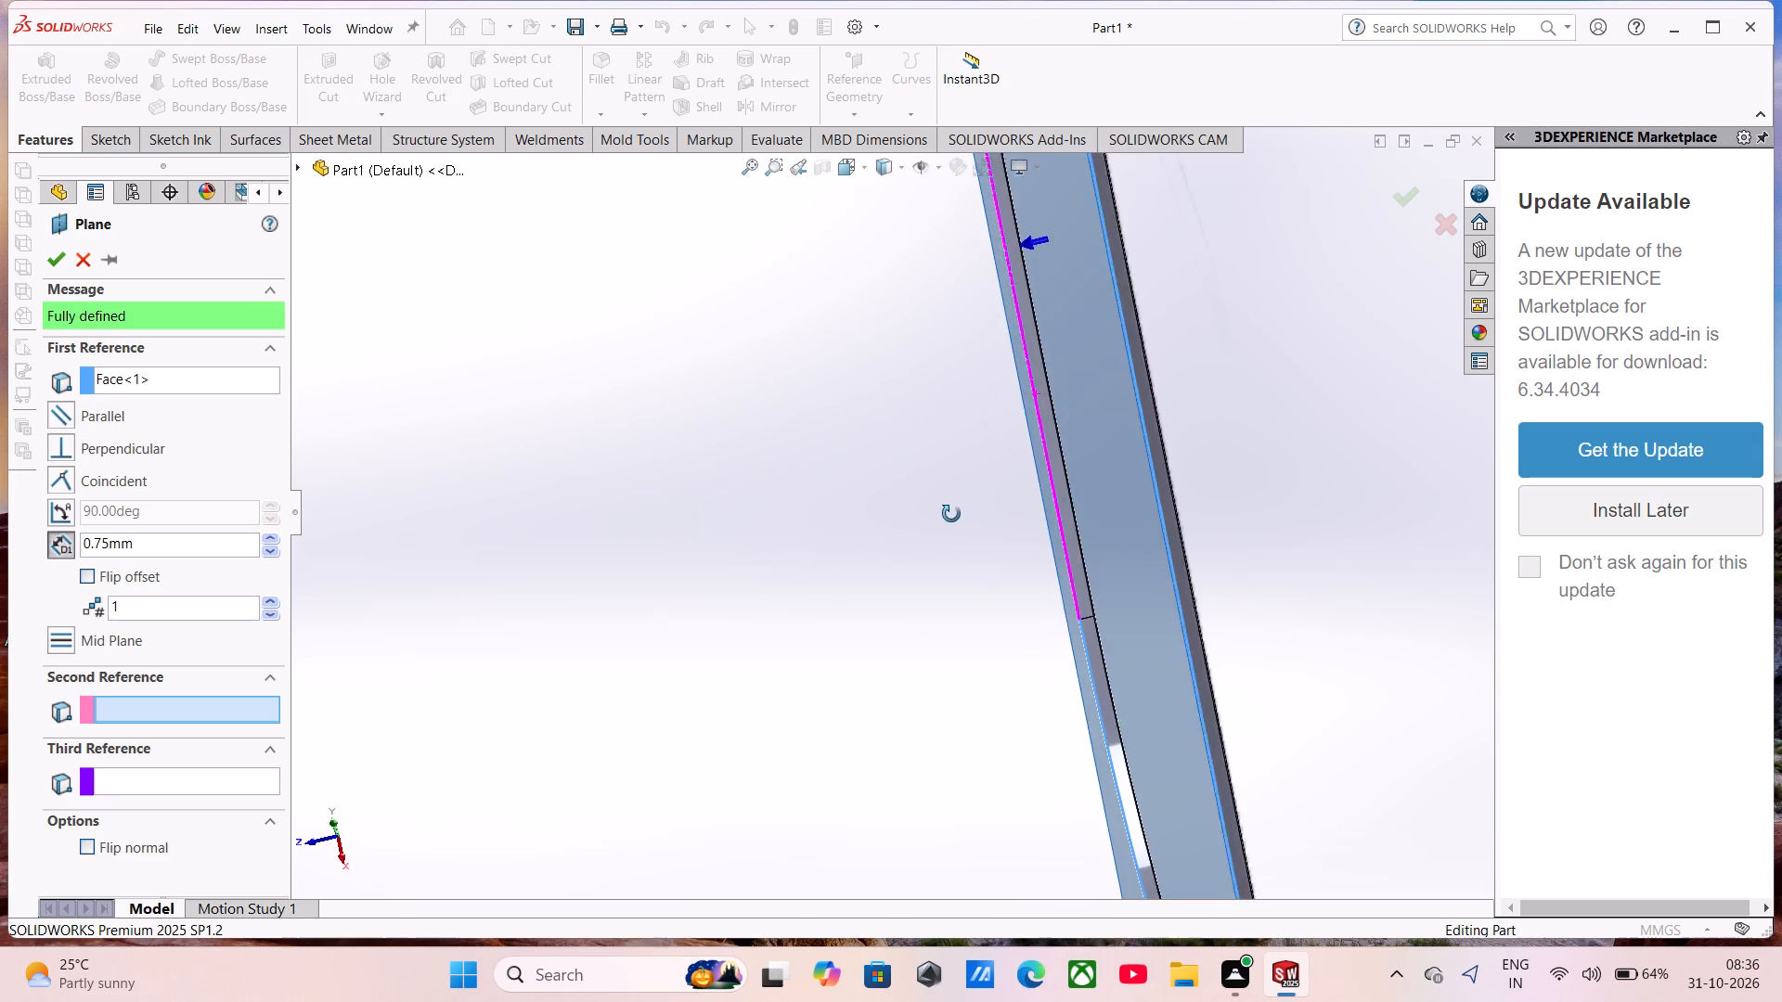
middle_drag(951, 514, 929, 292)
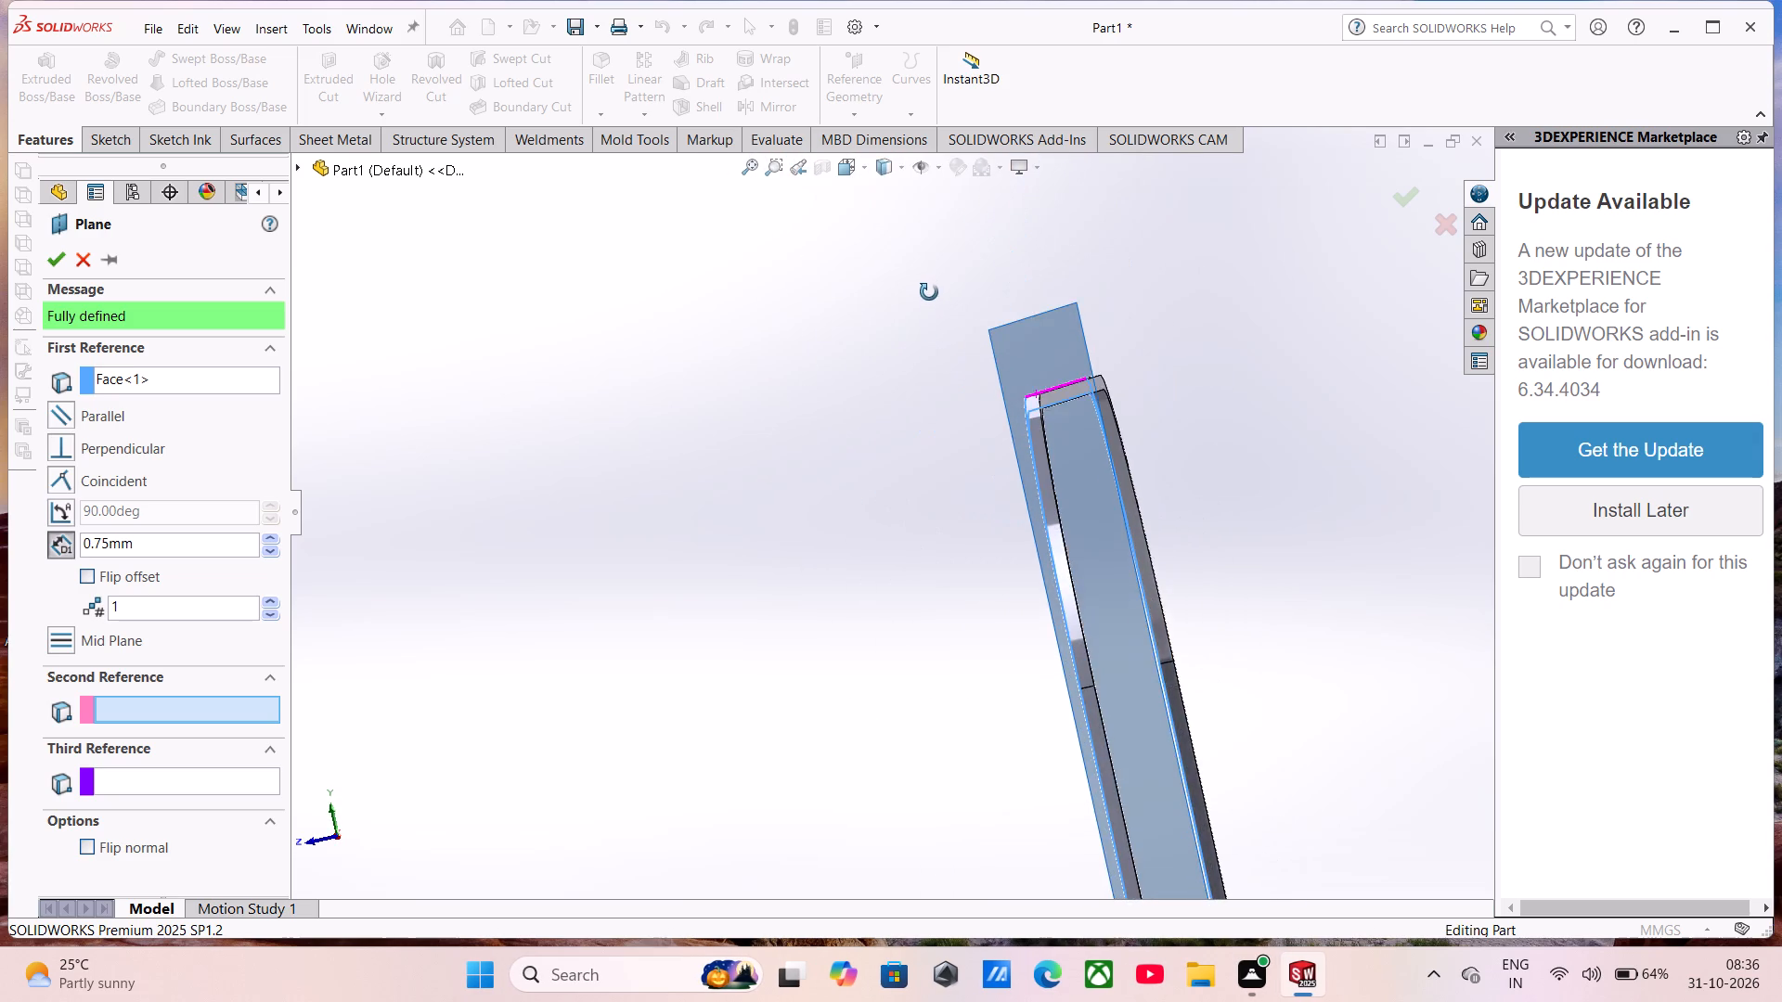
middle_drag(929, 292, 937, 301)
scroll(1039, 413, up, 3)
scroll(1032, 462, down, 3)
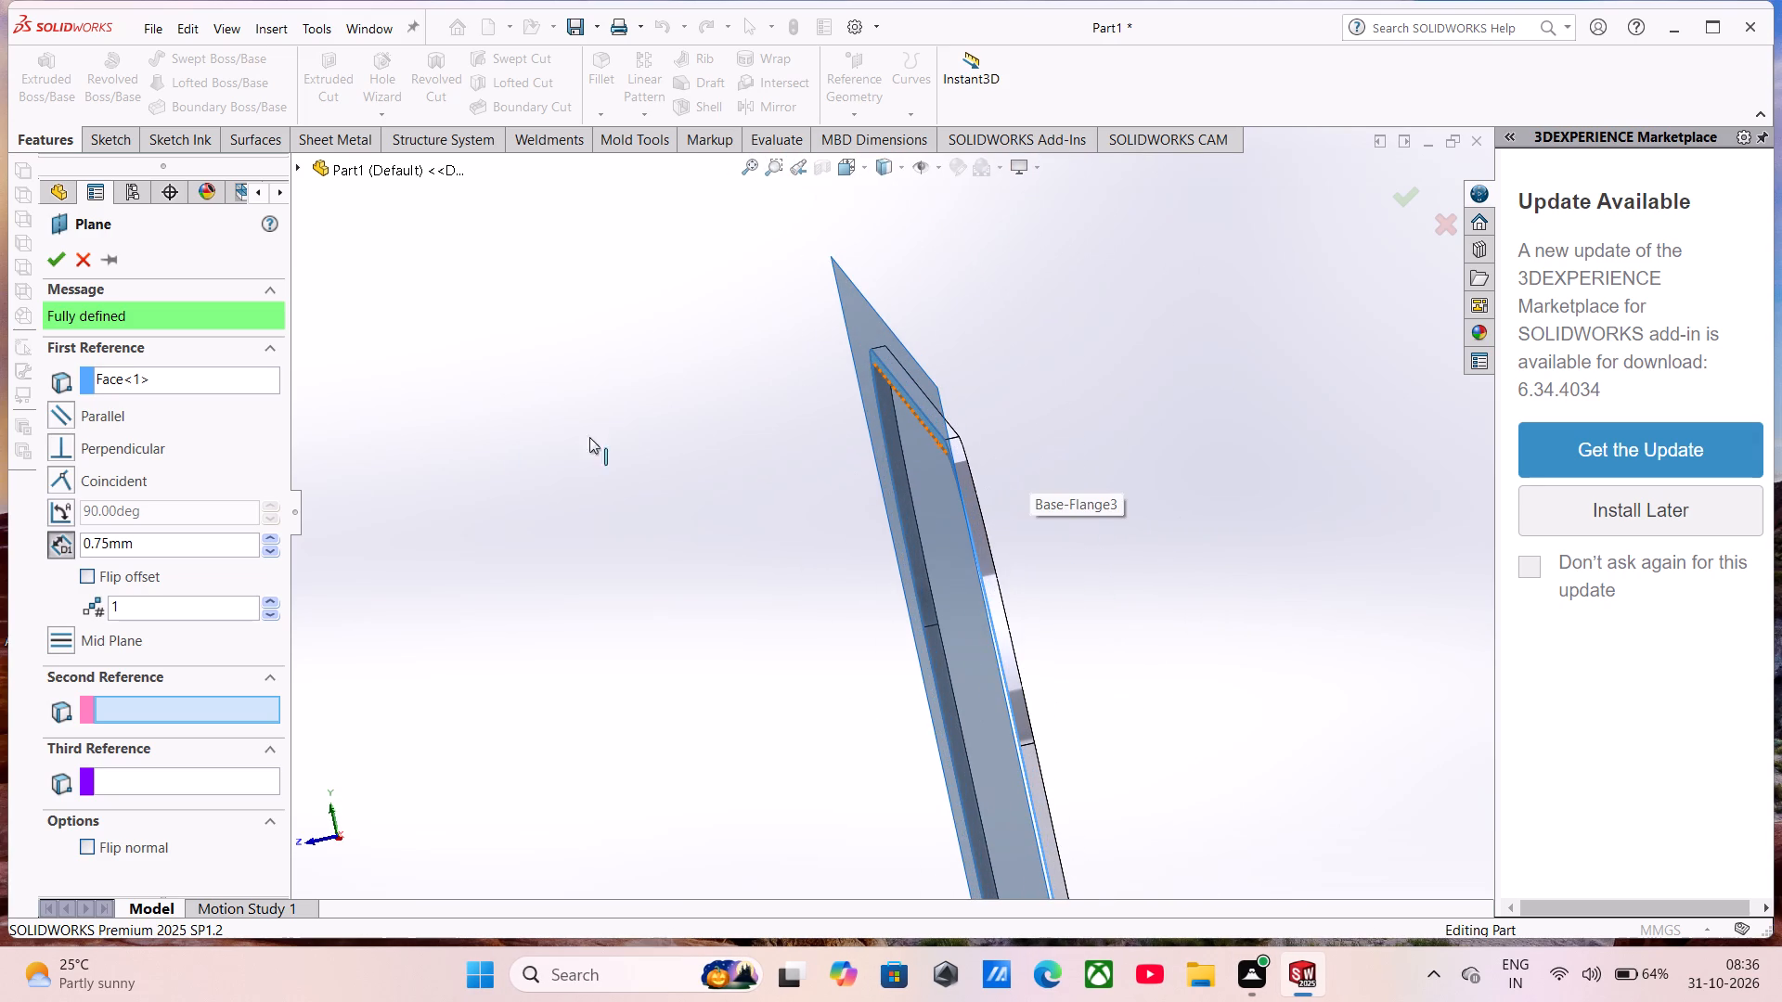
Flip the plane's offset direction into the flange's thickness and create the plane.
click(97, 572)
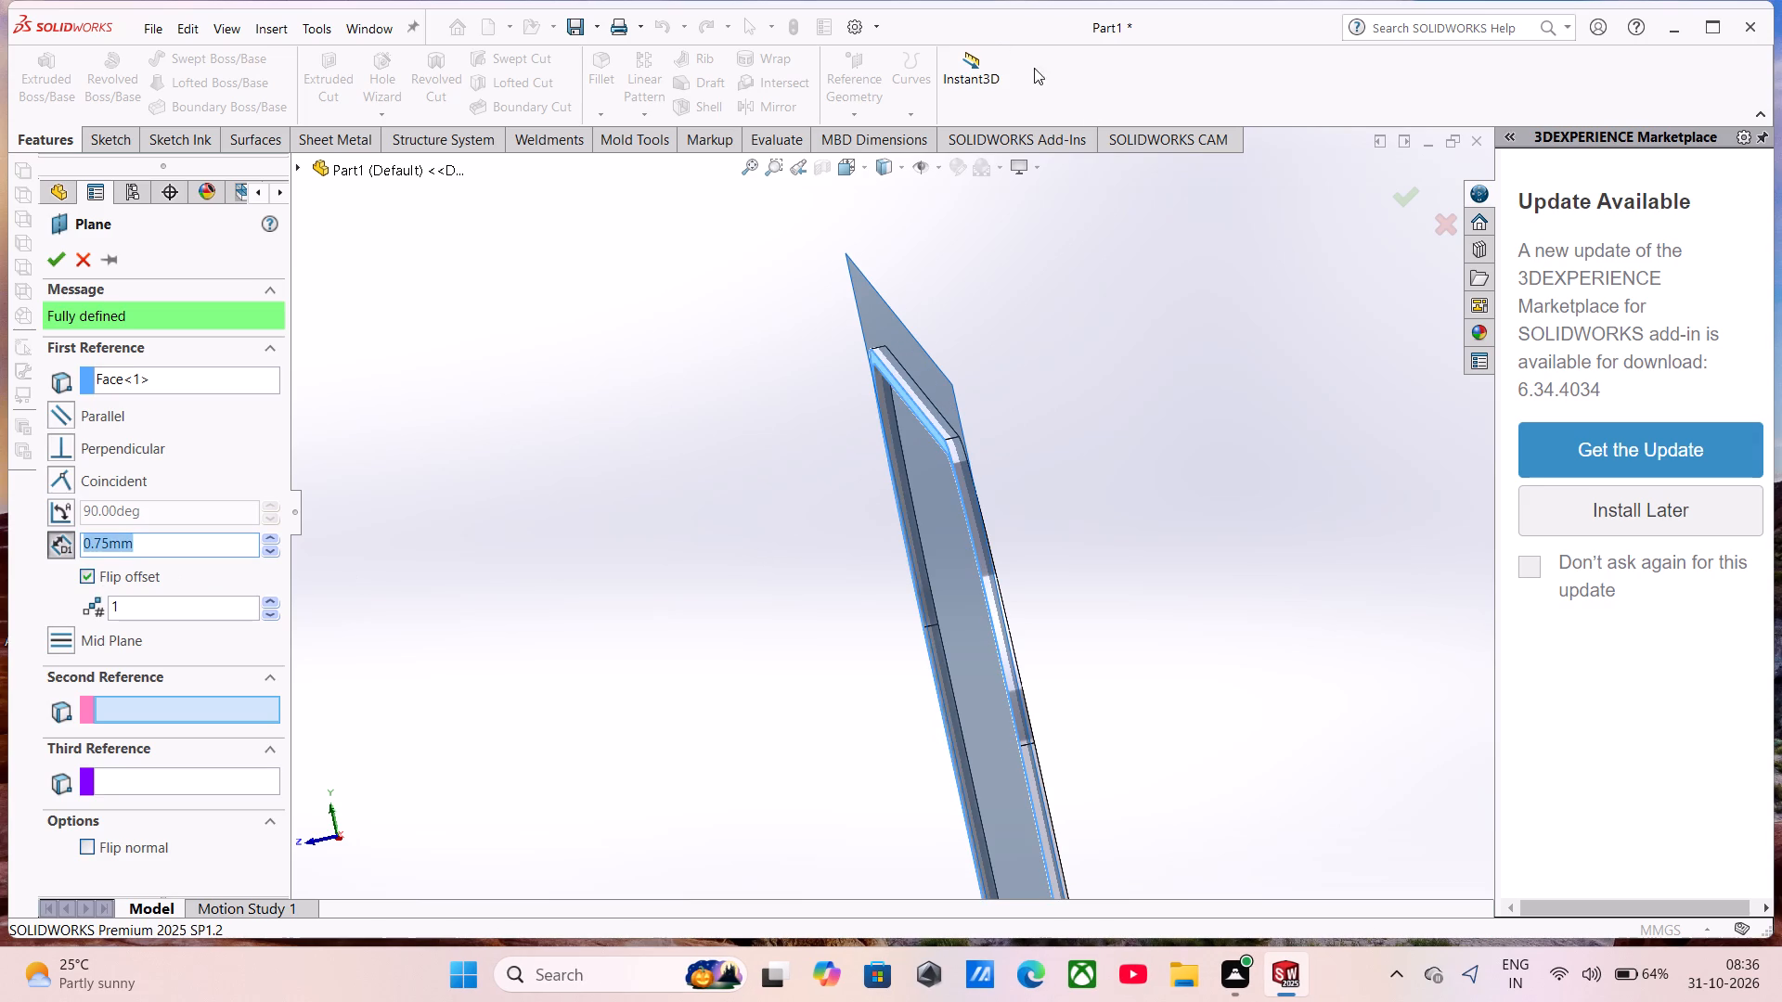
scroll(939, 476, up, 2)
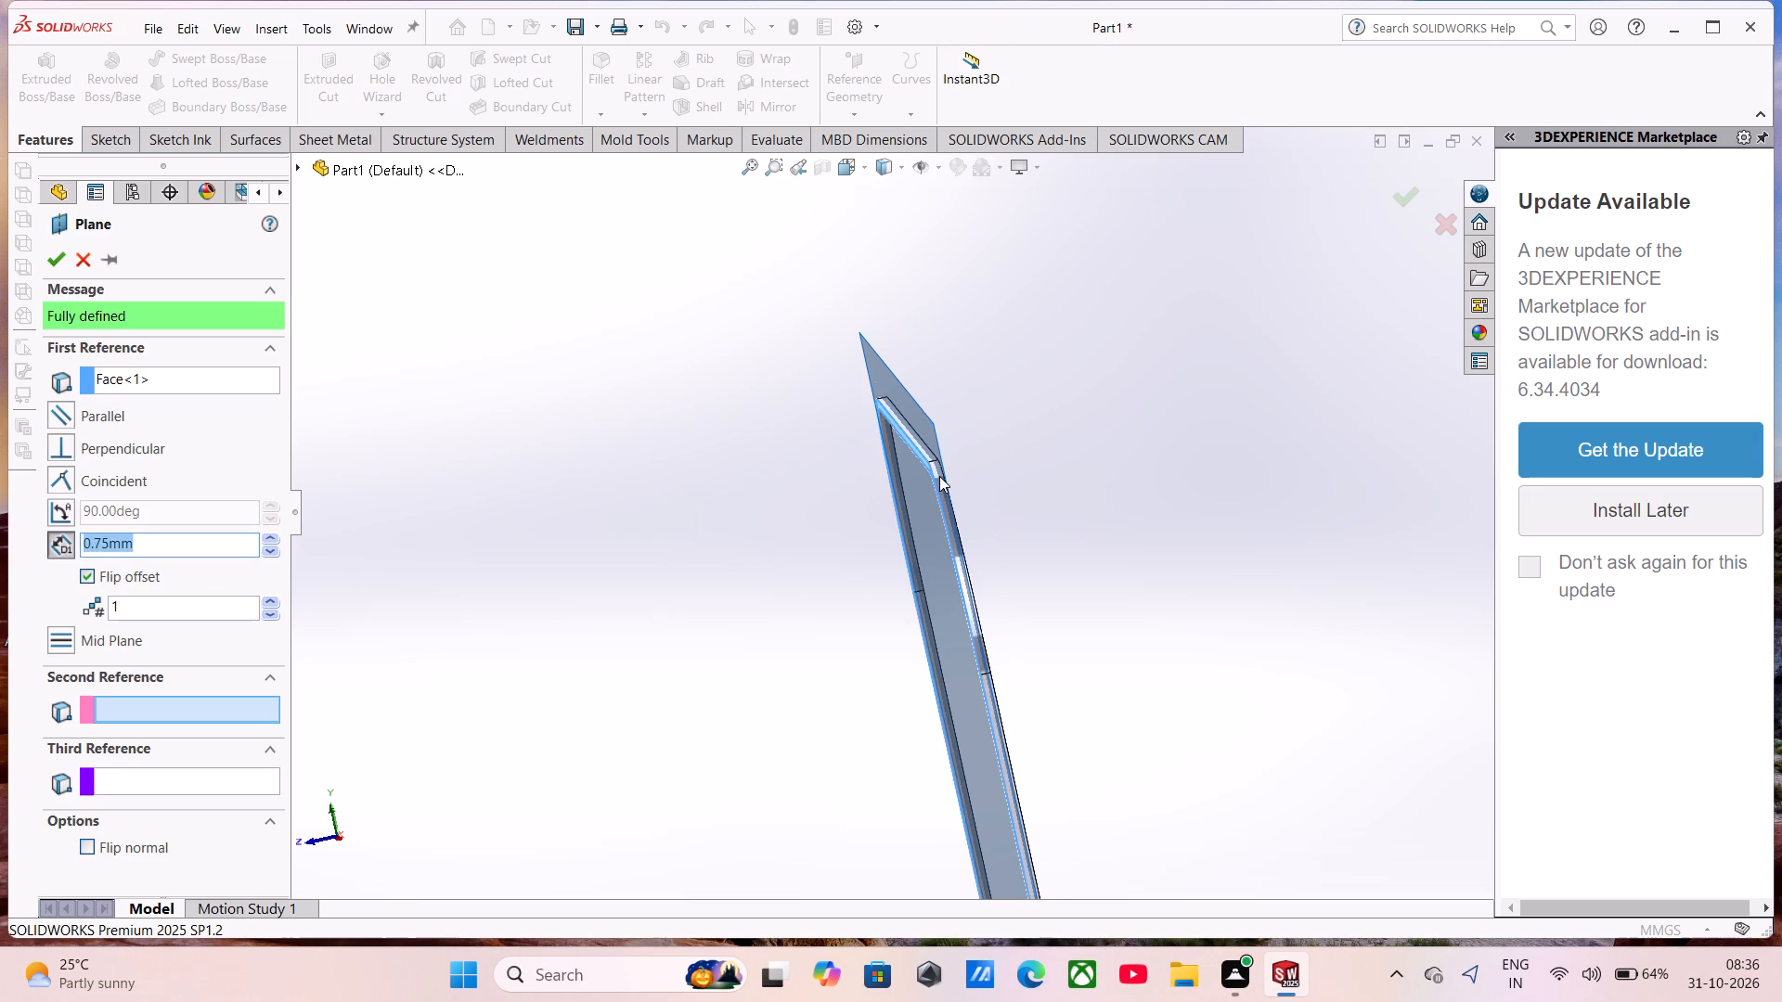
scroll(939, 476, down, 7)
middle_drag(939, 478, 937, 493)
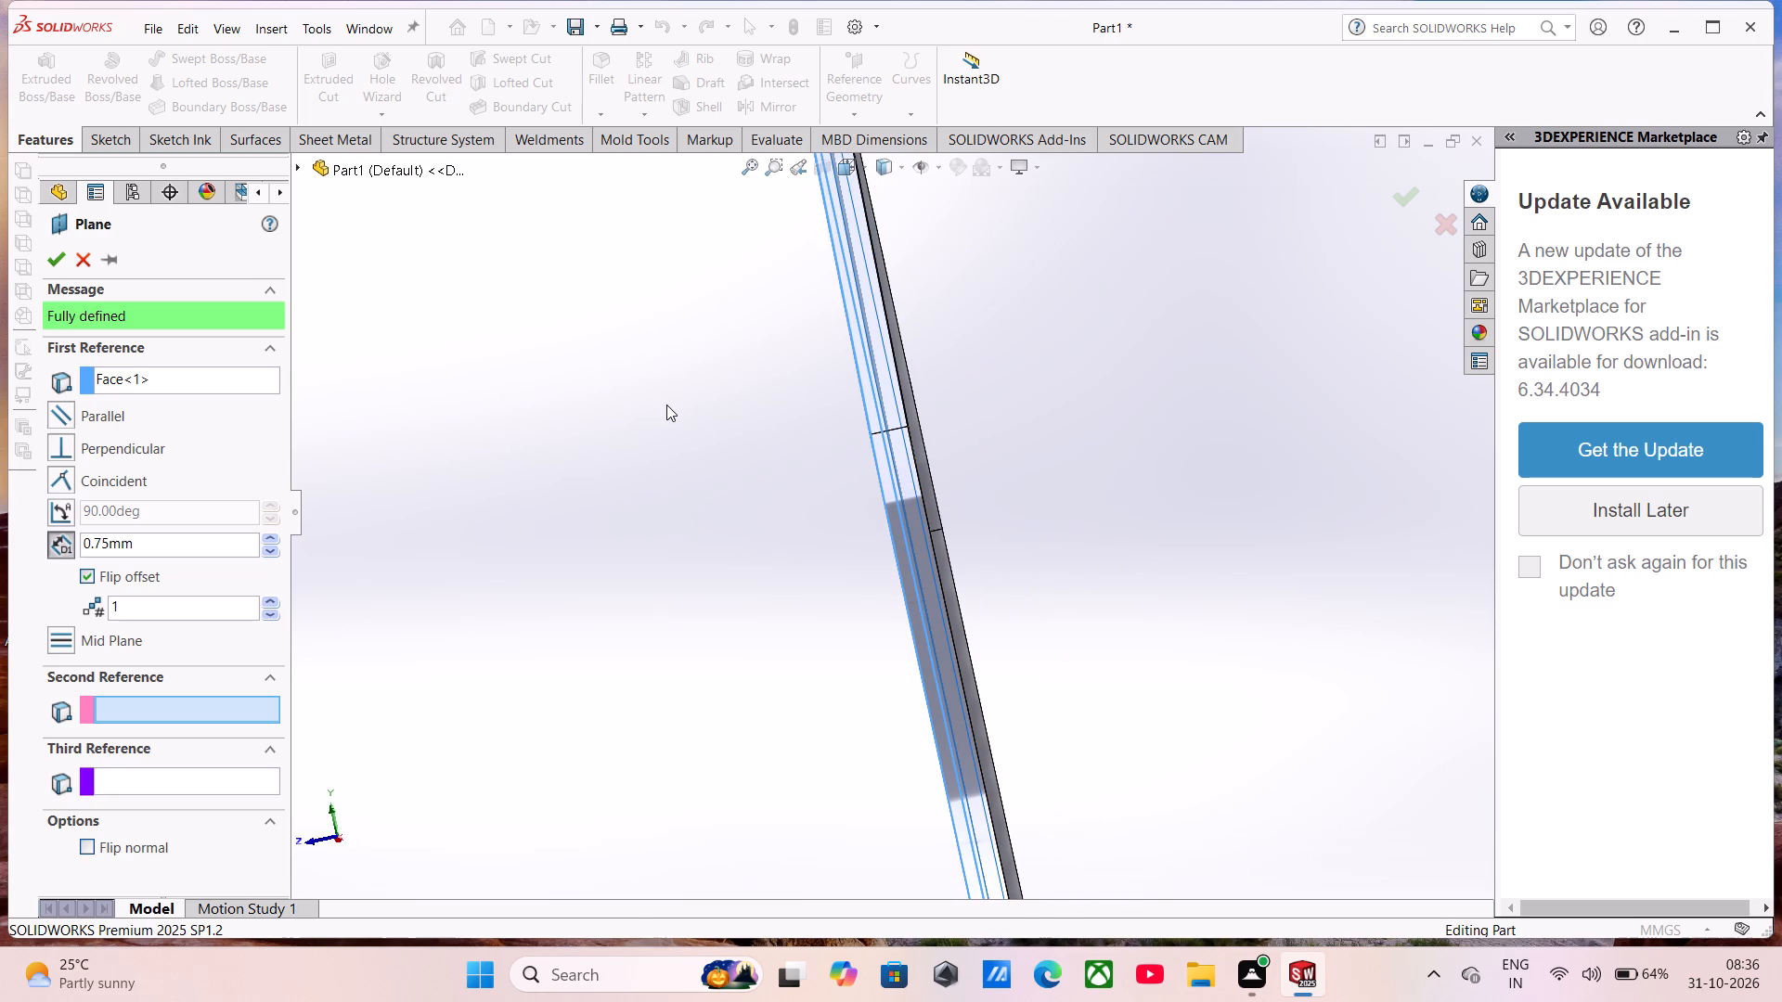
click(64, 259)
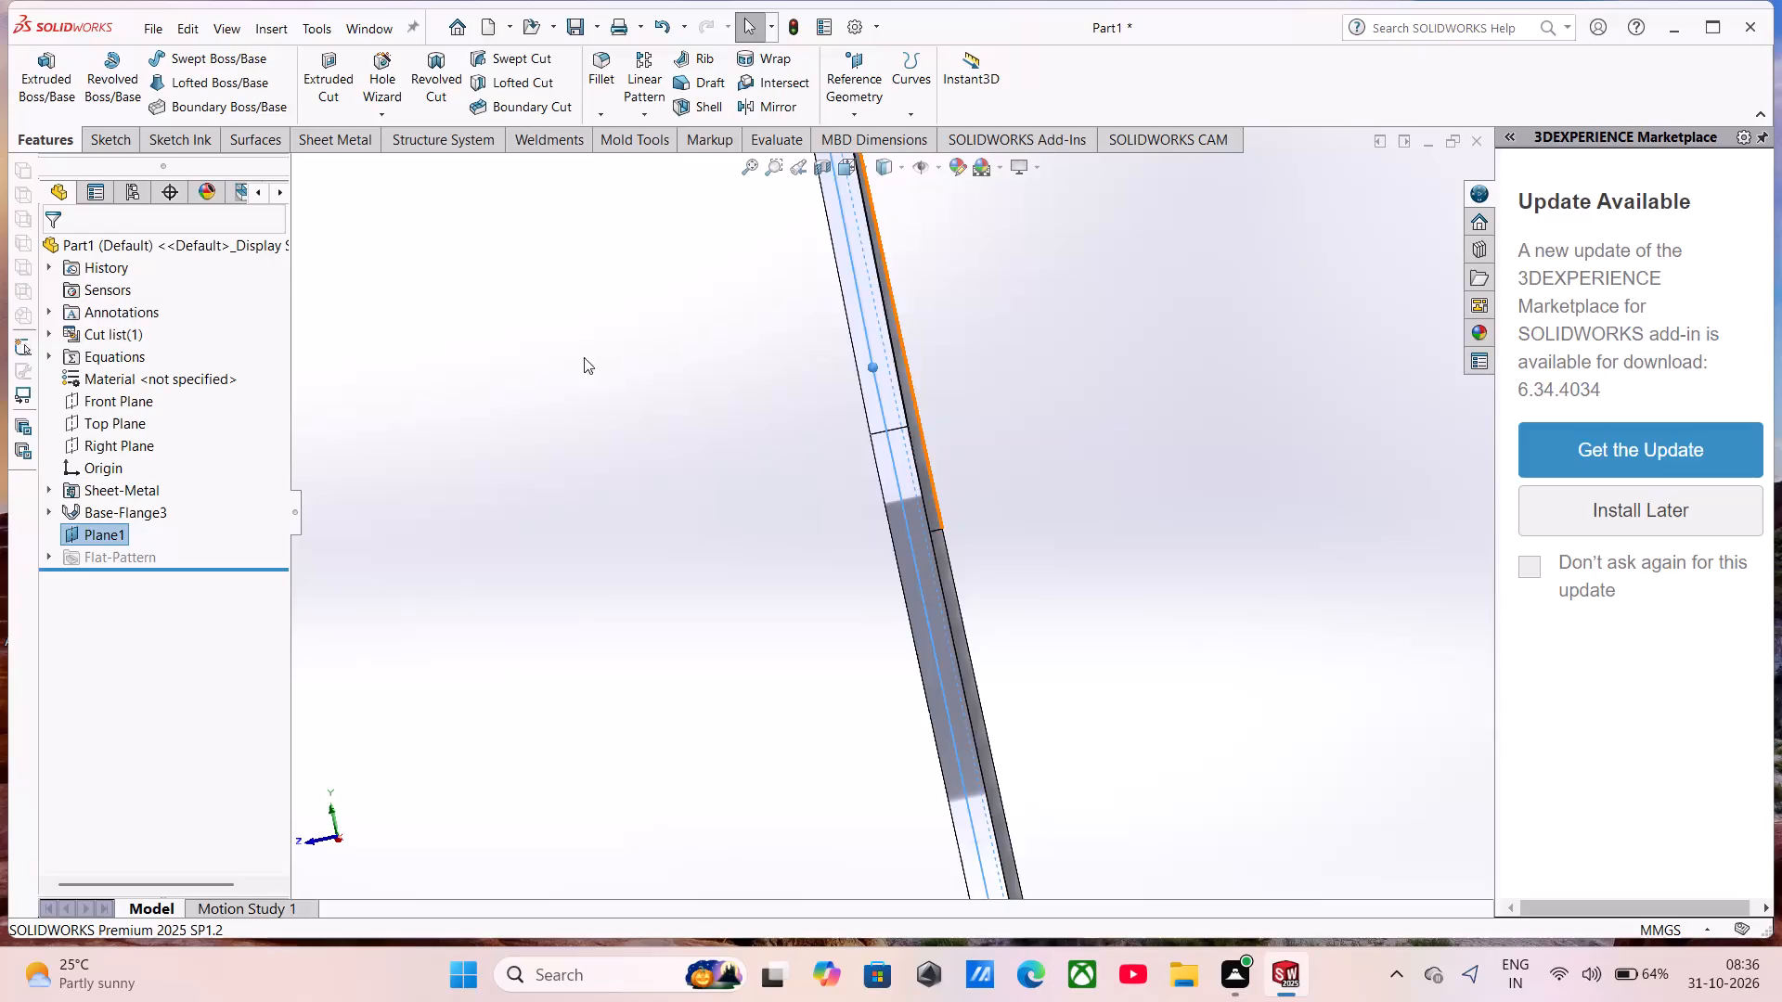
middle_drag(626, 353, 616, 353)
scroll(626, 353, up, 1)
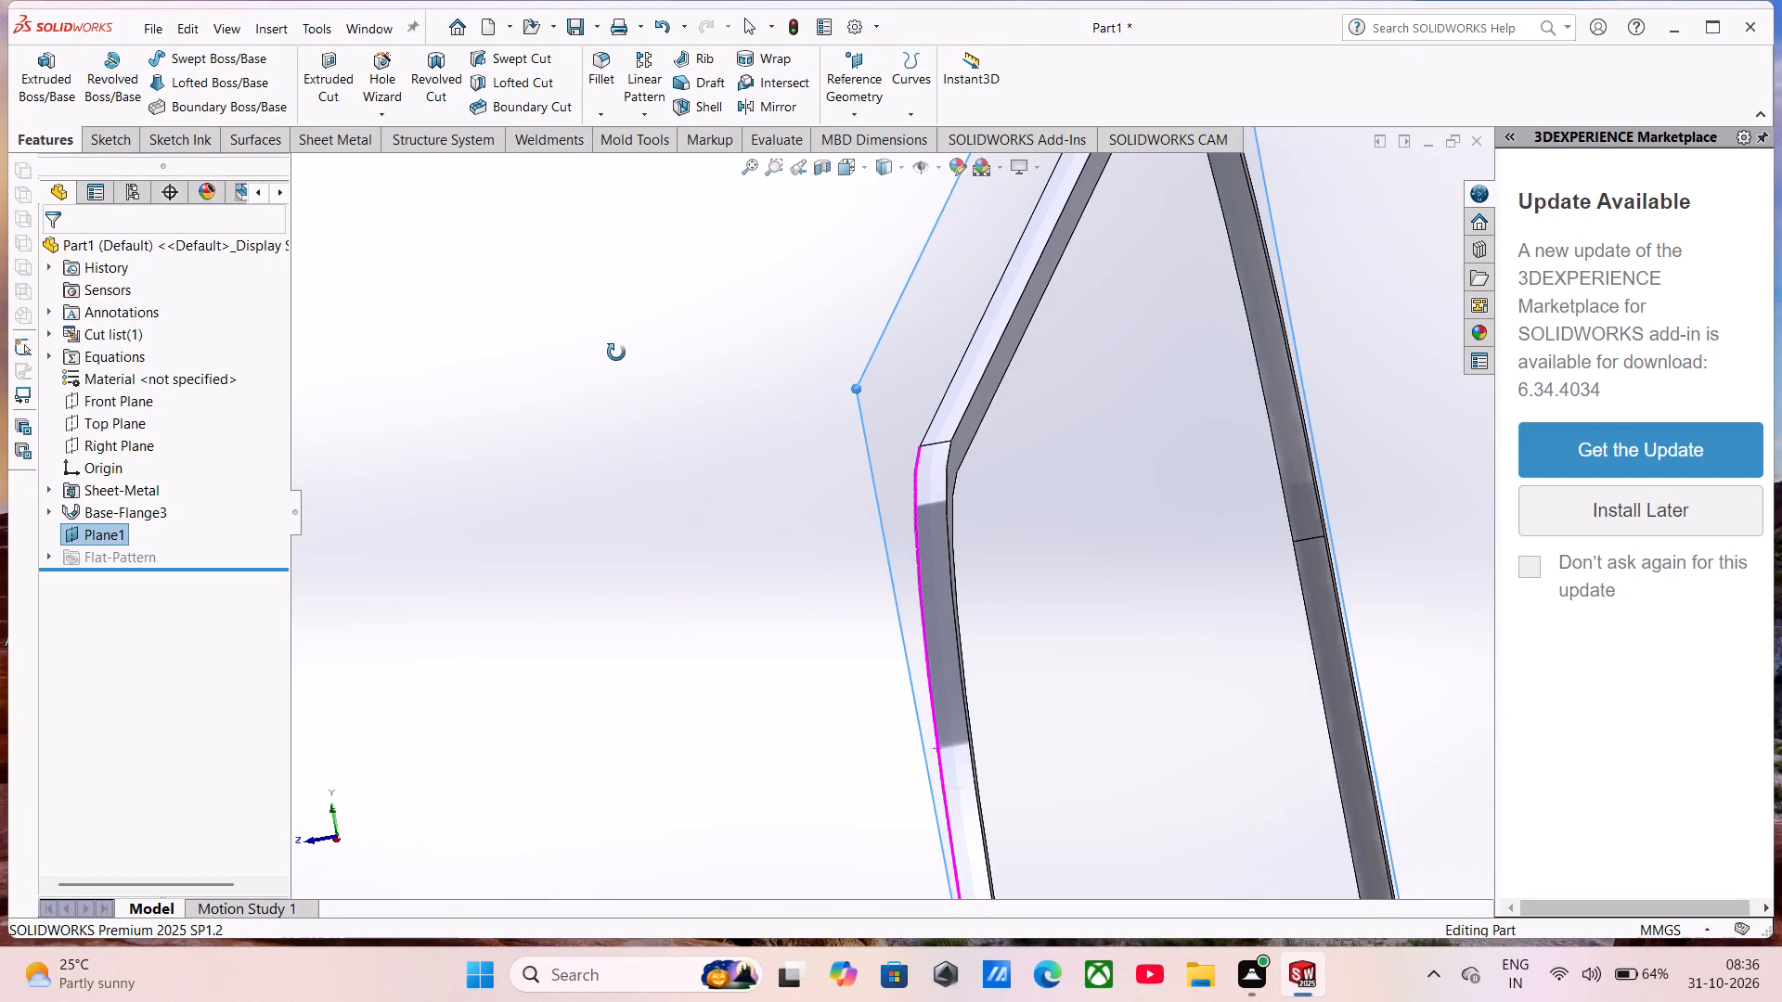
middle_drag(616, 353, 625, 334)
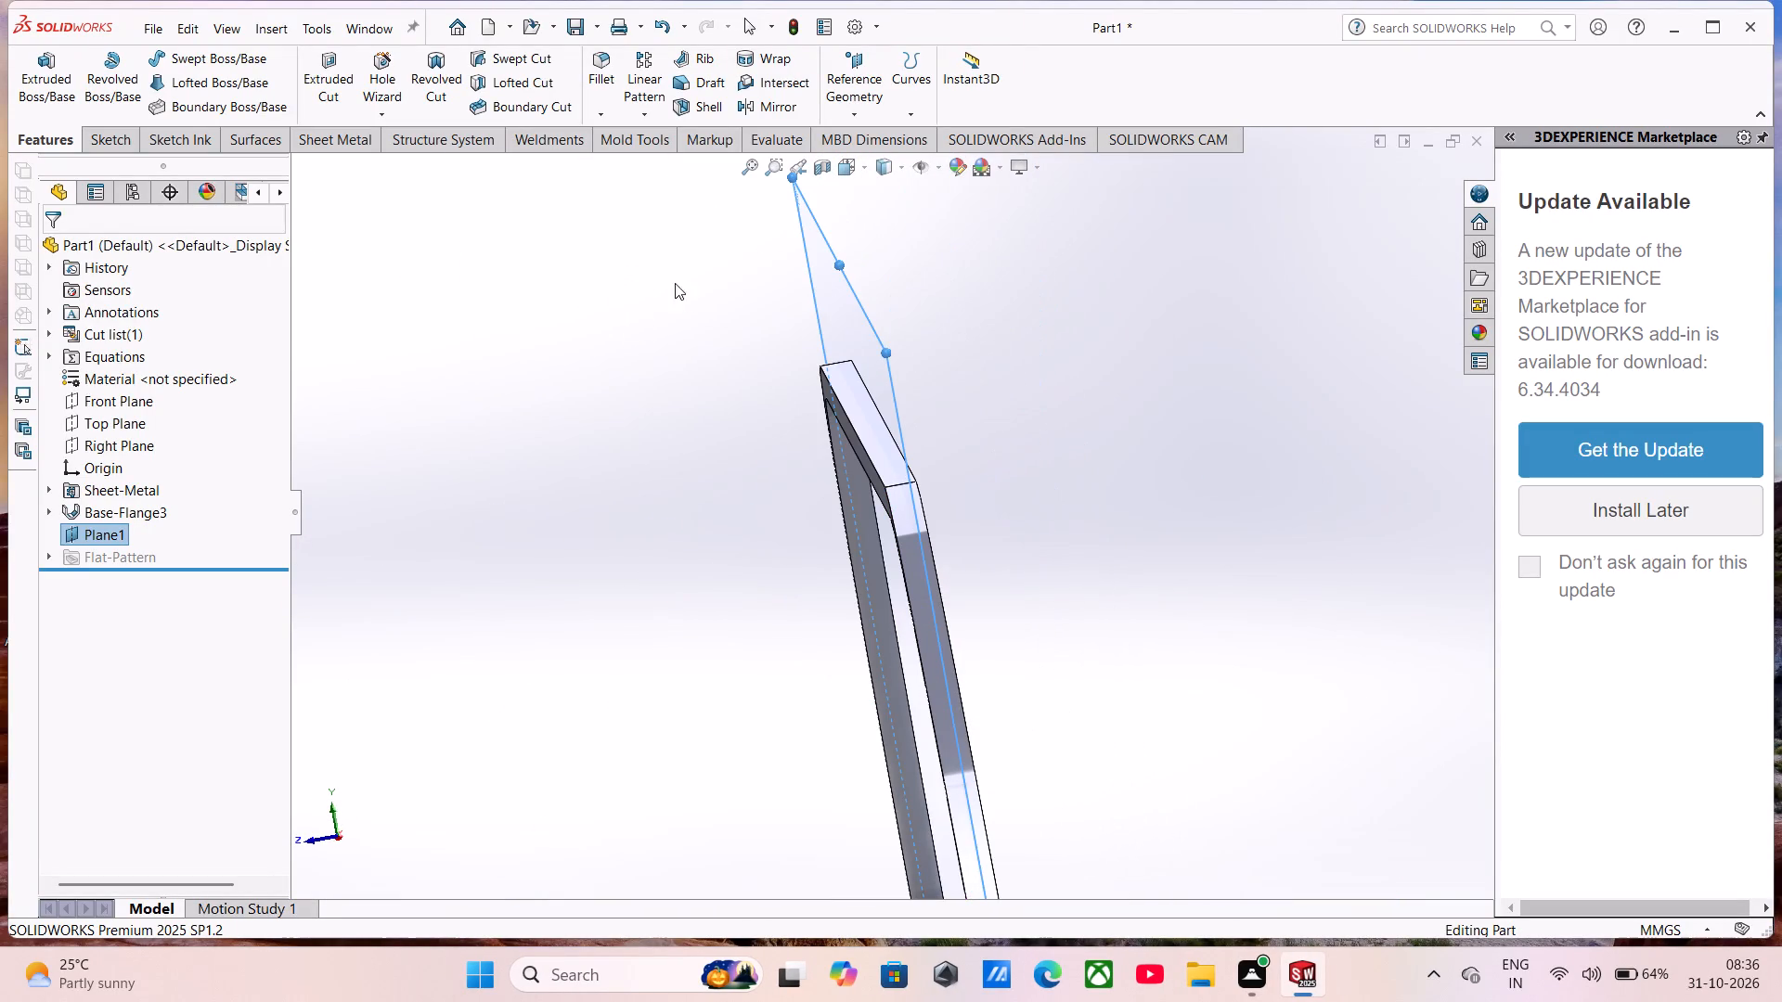
Hide the mid-thickness reference plane Plane1.
right_click(100, 533)
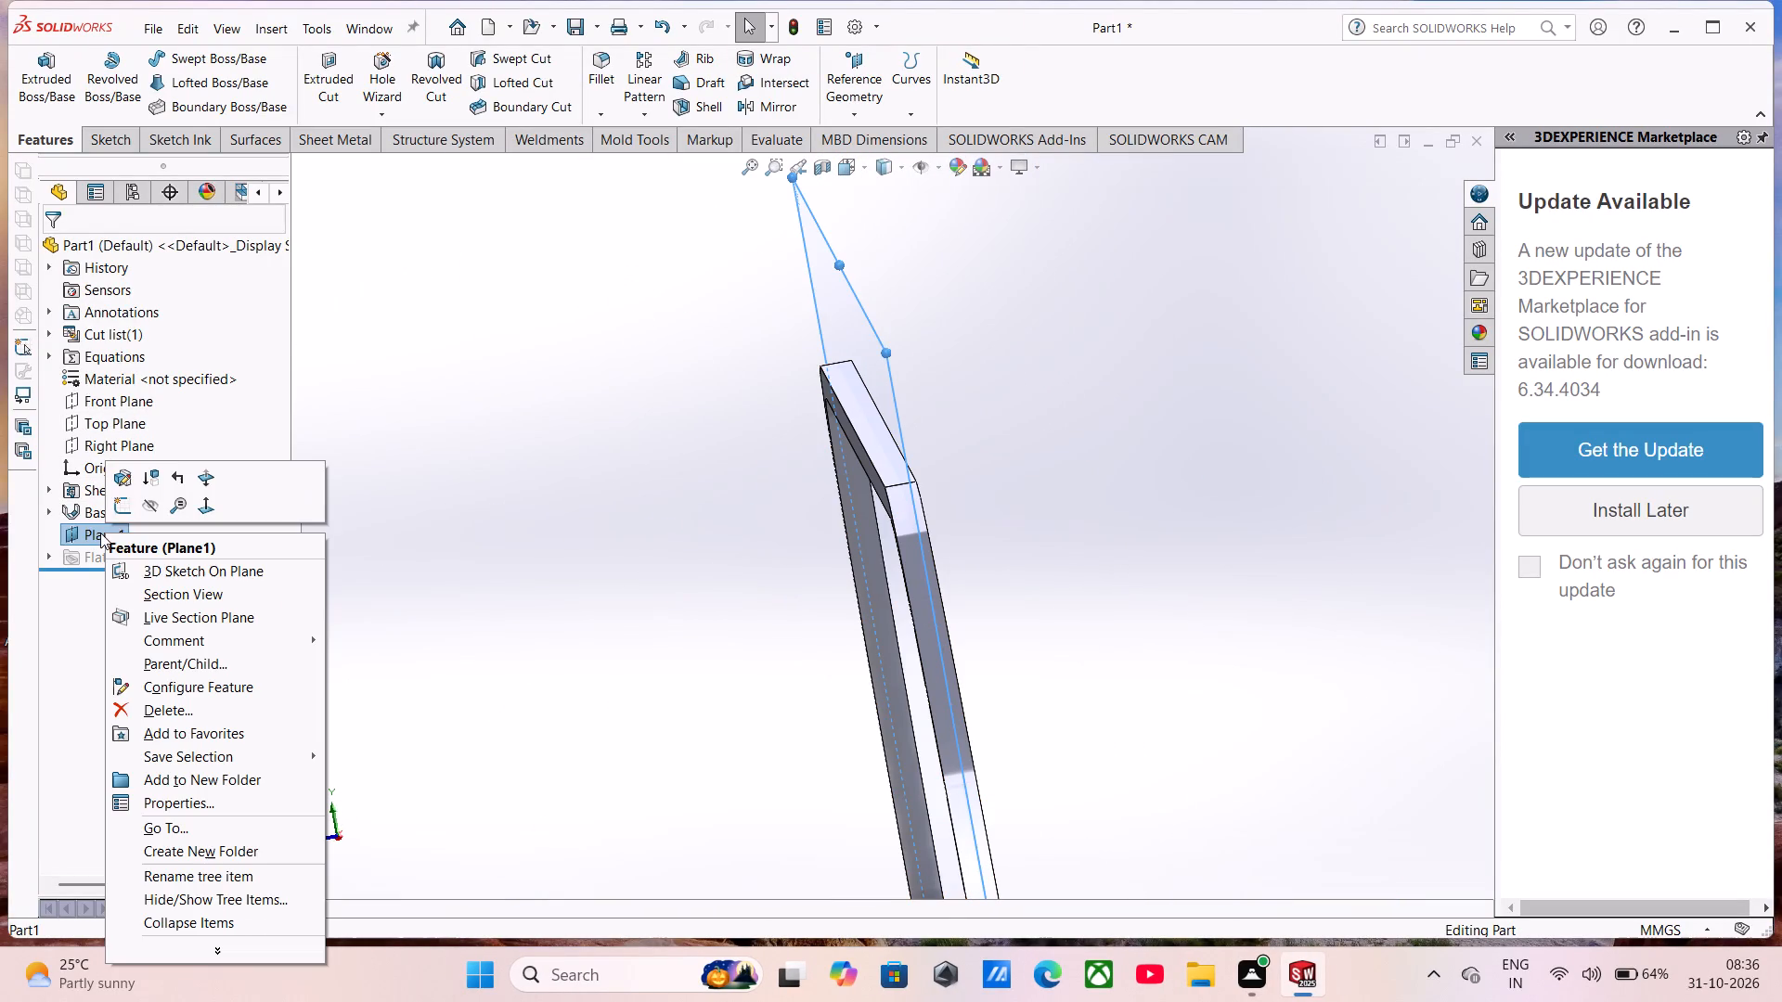
click(143, 500)
Examine the whole profile ring from several angles with the mid-thickness plane out of view.
scroll(714, 541, up, 1)
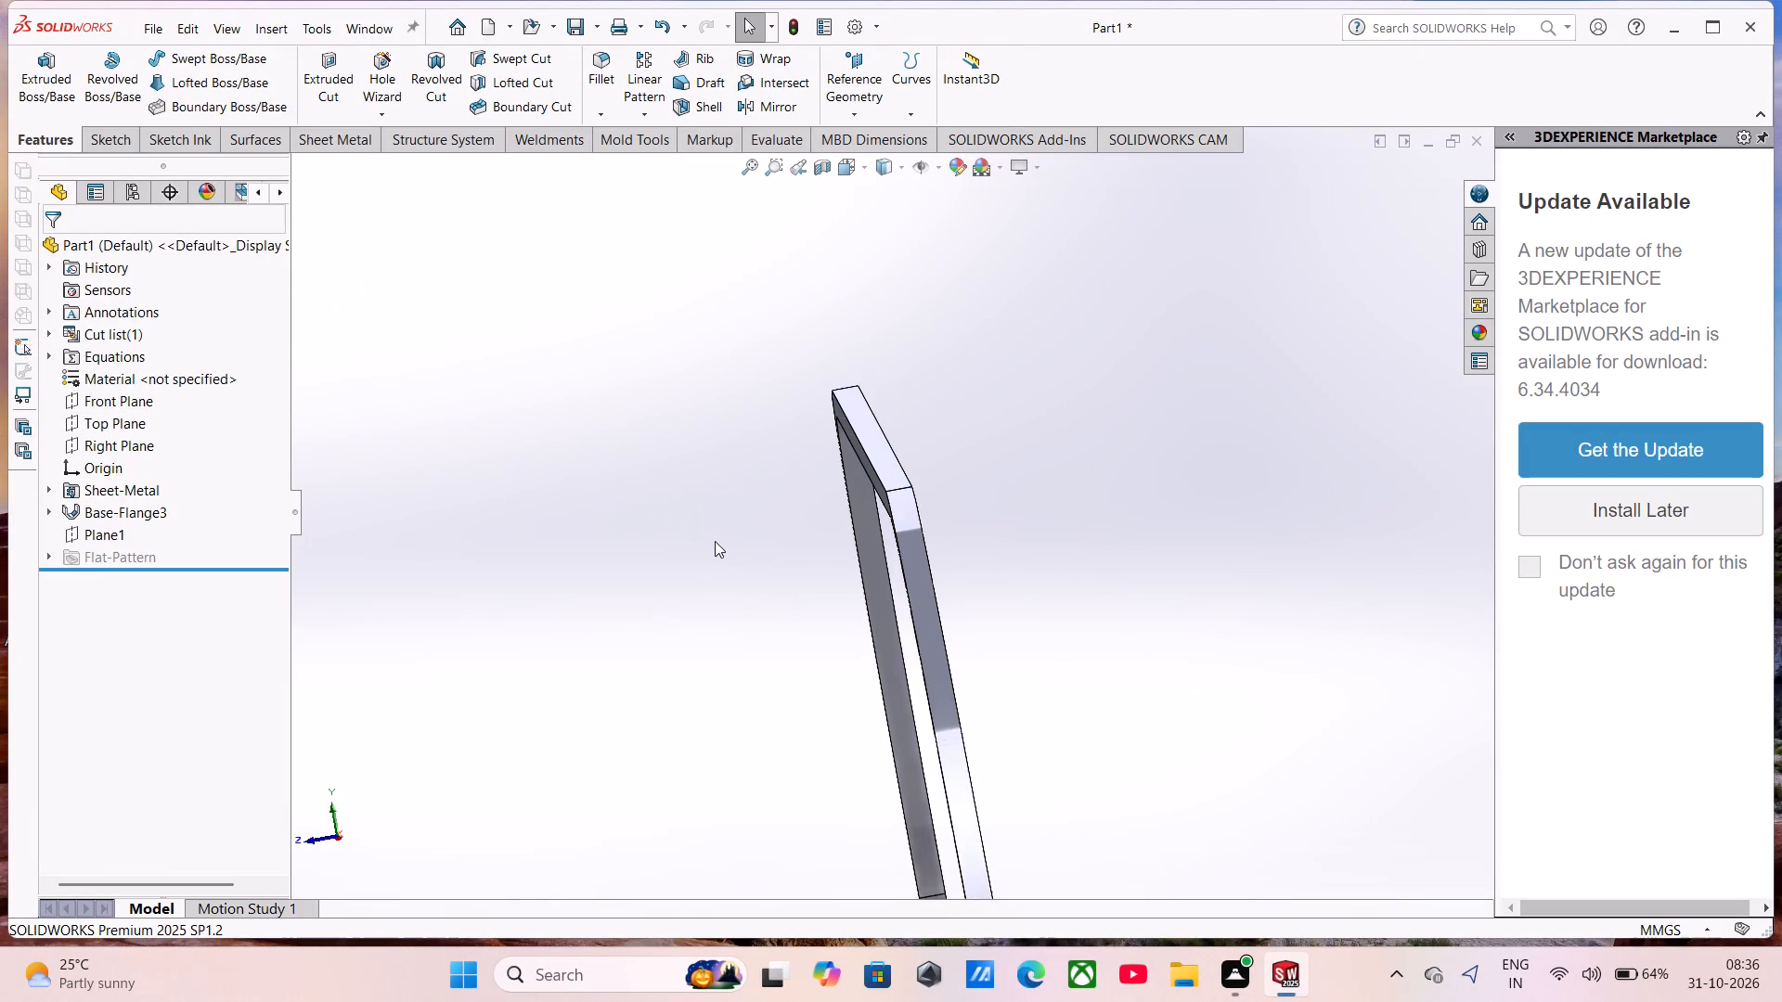
middle_drag(715, 541, 764, 512)
scroll(893, 564, up, 12)
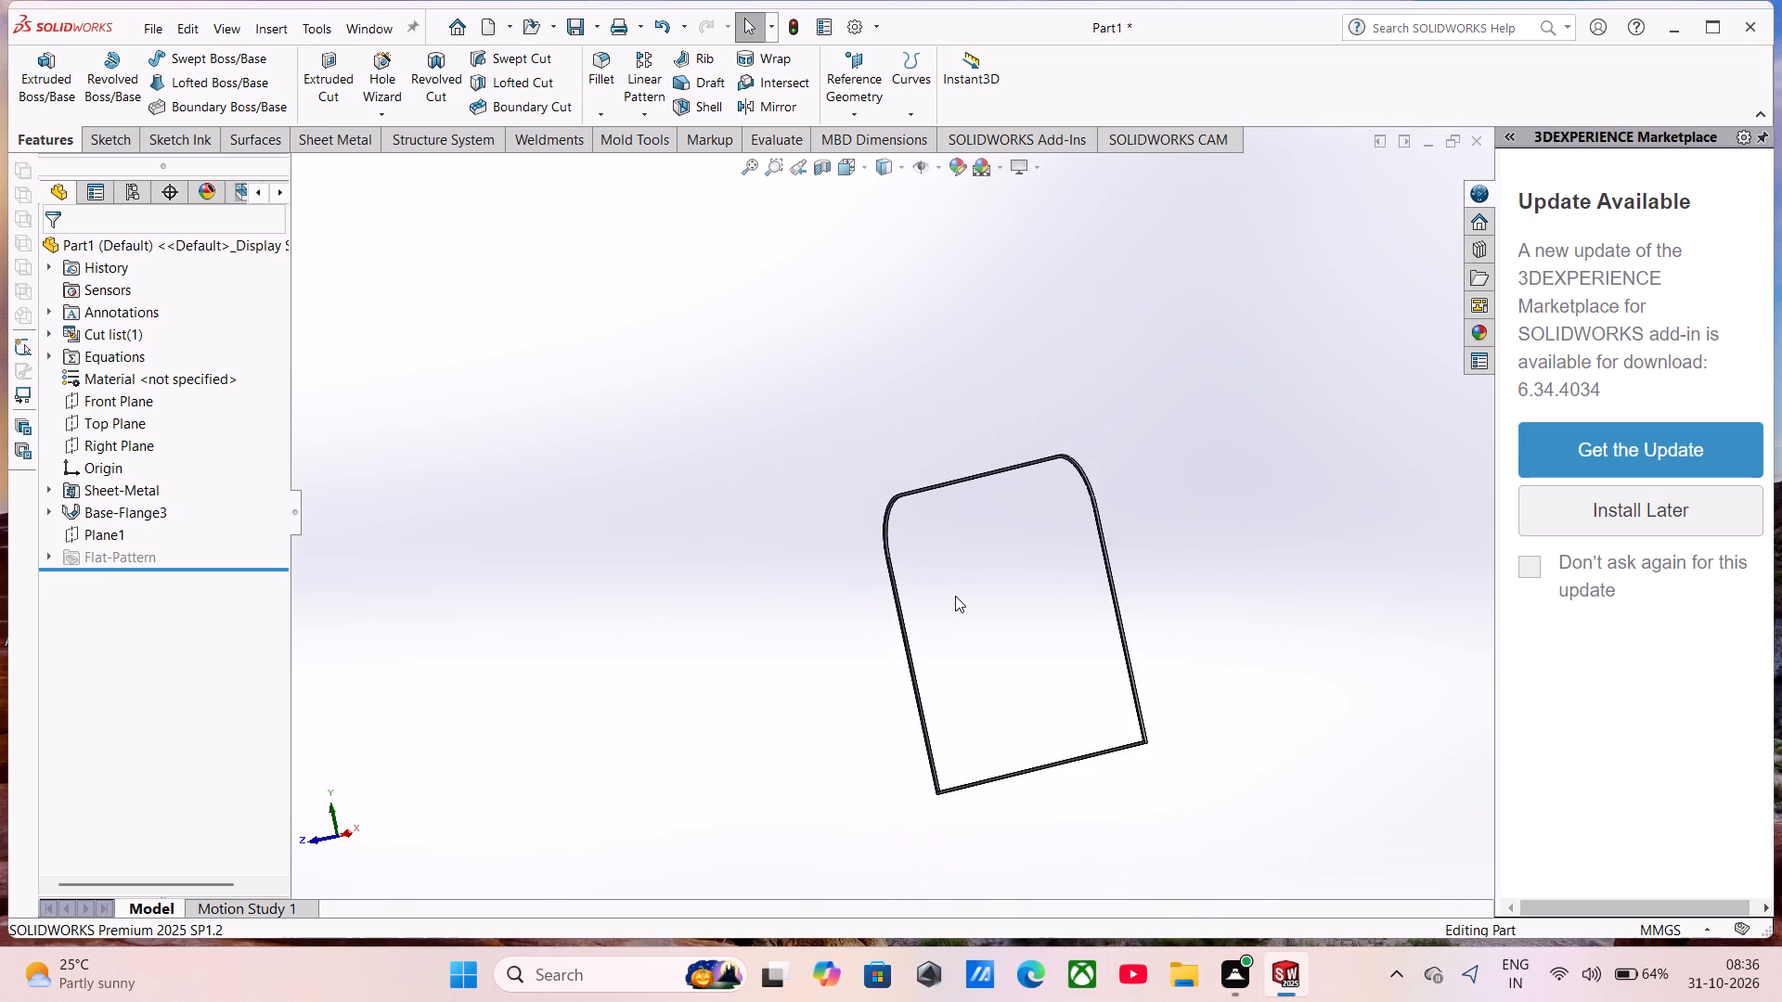
middle_drag(956, 597, 970, 703)
scroll(1053, 617, up, 3)
scroll(1053, 617, down, 5)
scroll(920, 609, down, 5)
middle_drag(920, 609, 953, 562)
scroll(945, 580, up, 6)
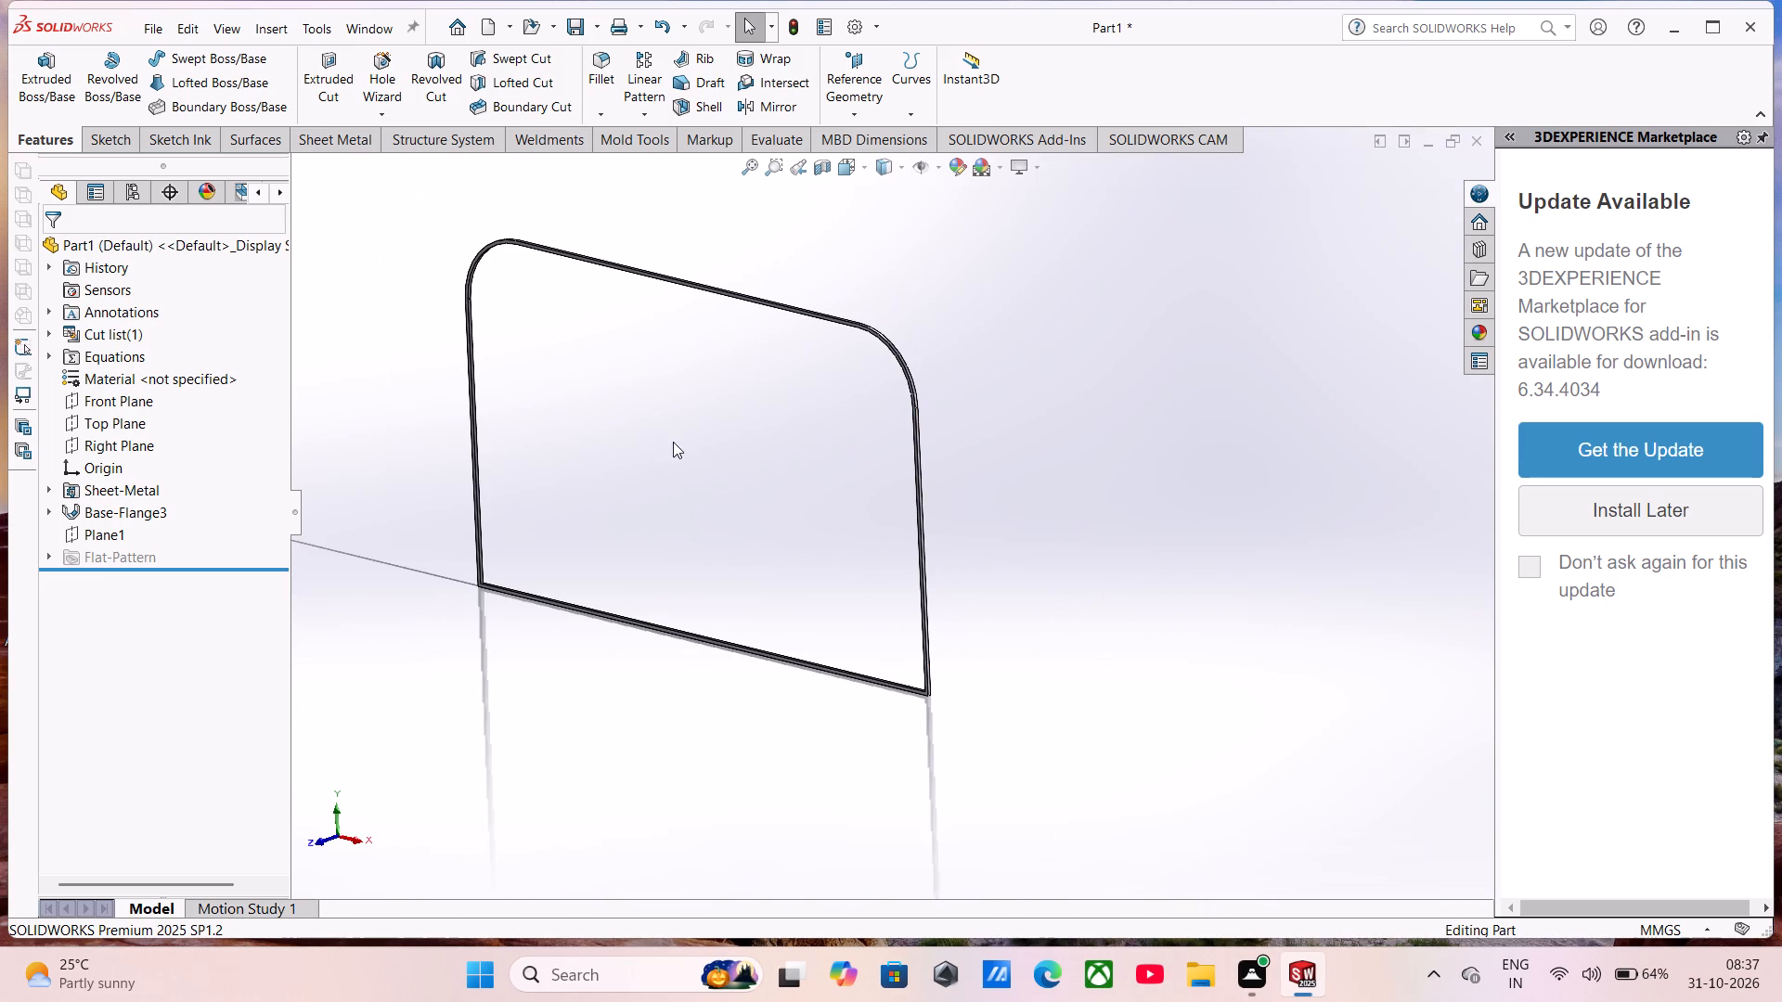
scroll(538, 249, up, 2)
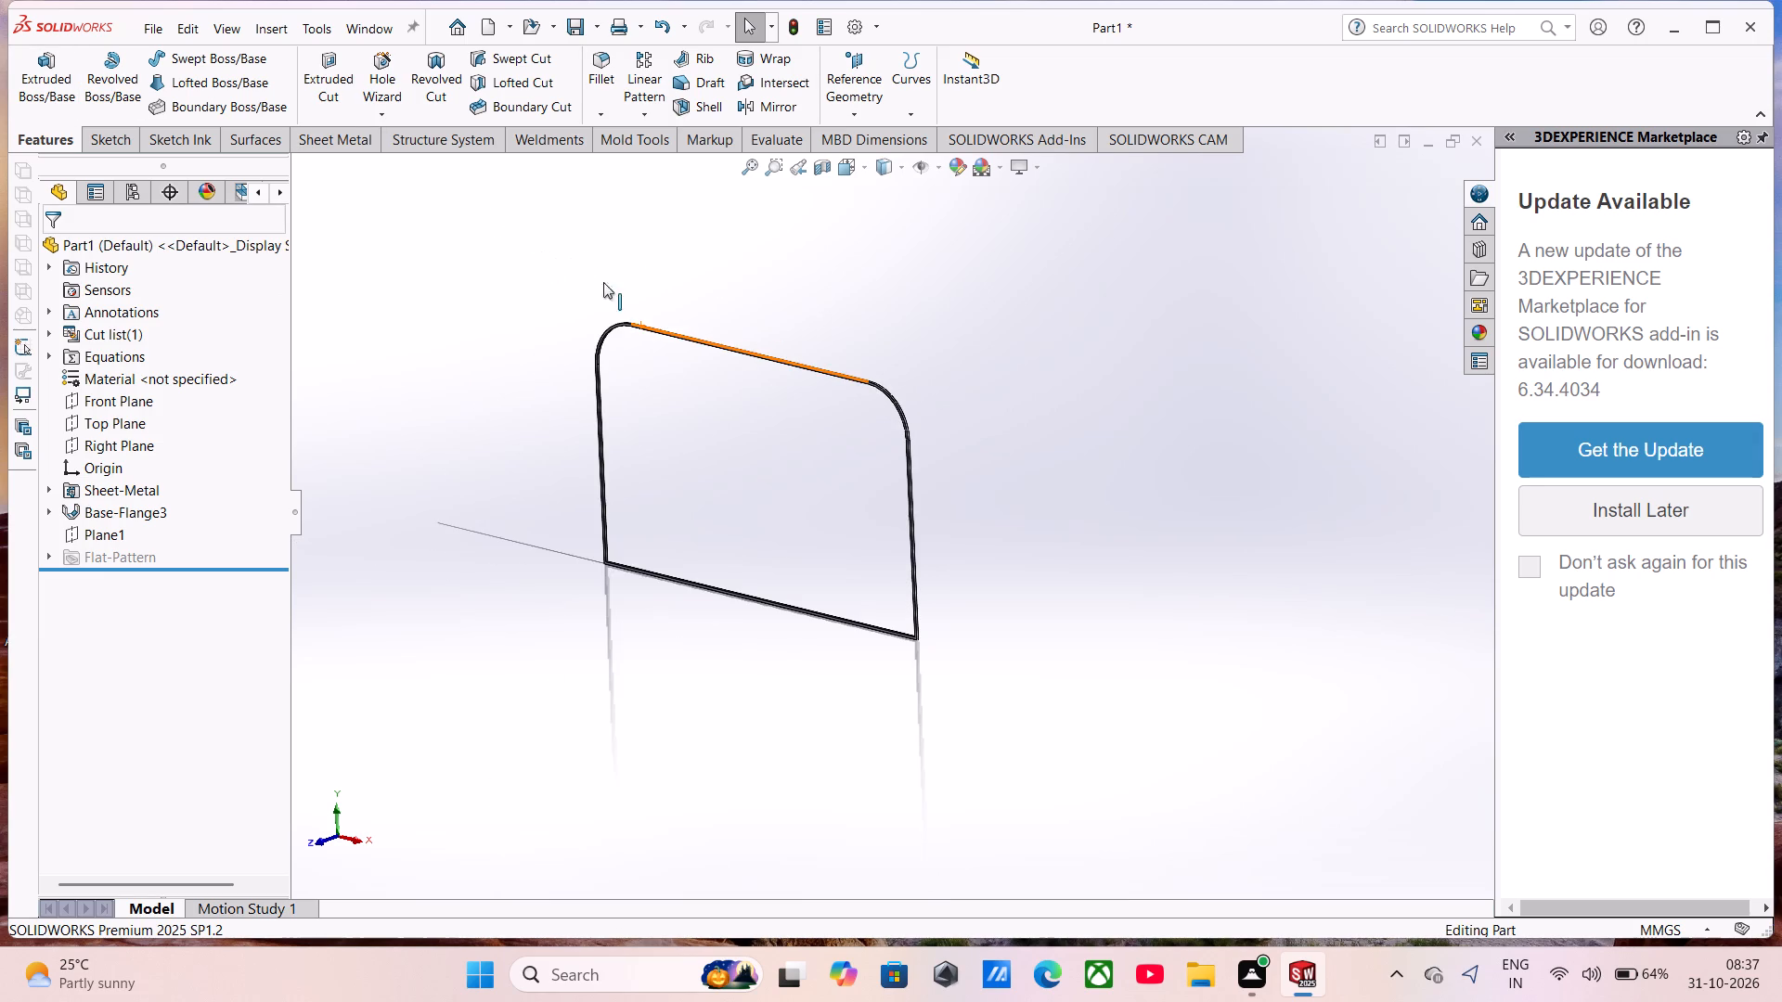
click(859, 168)
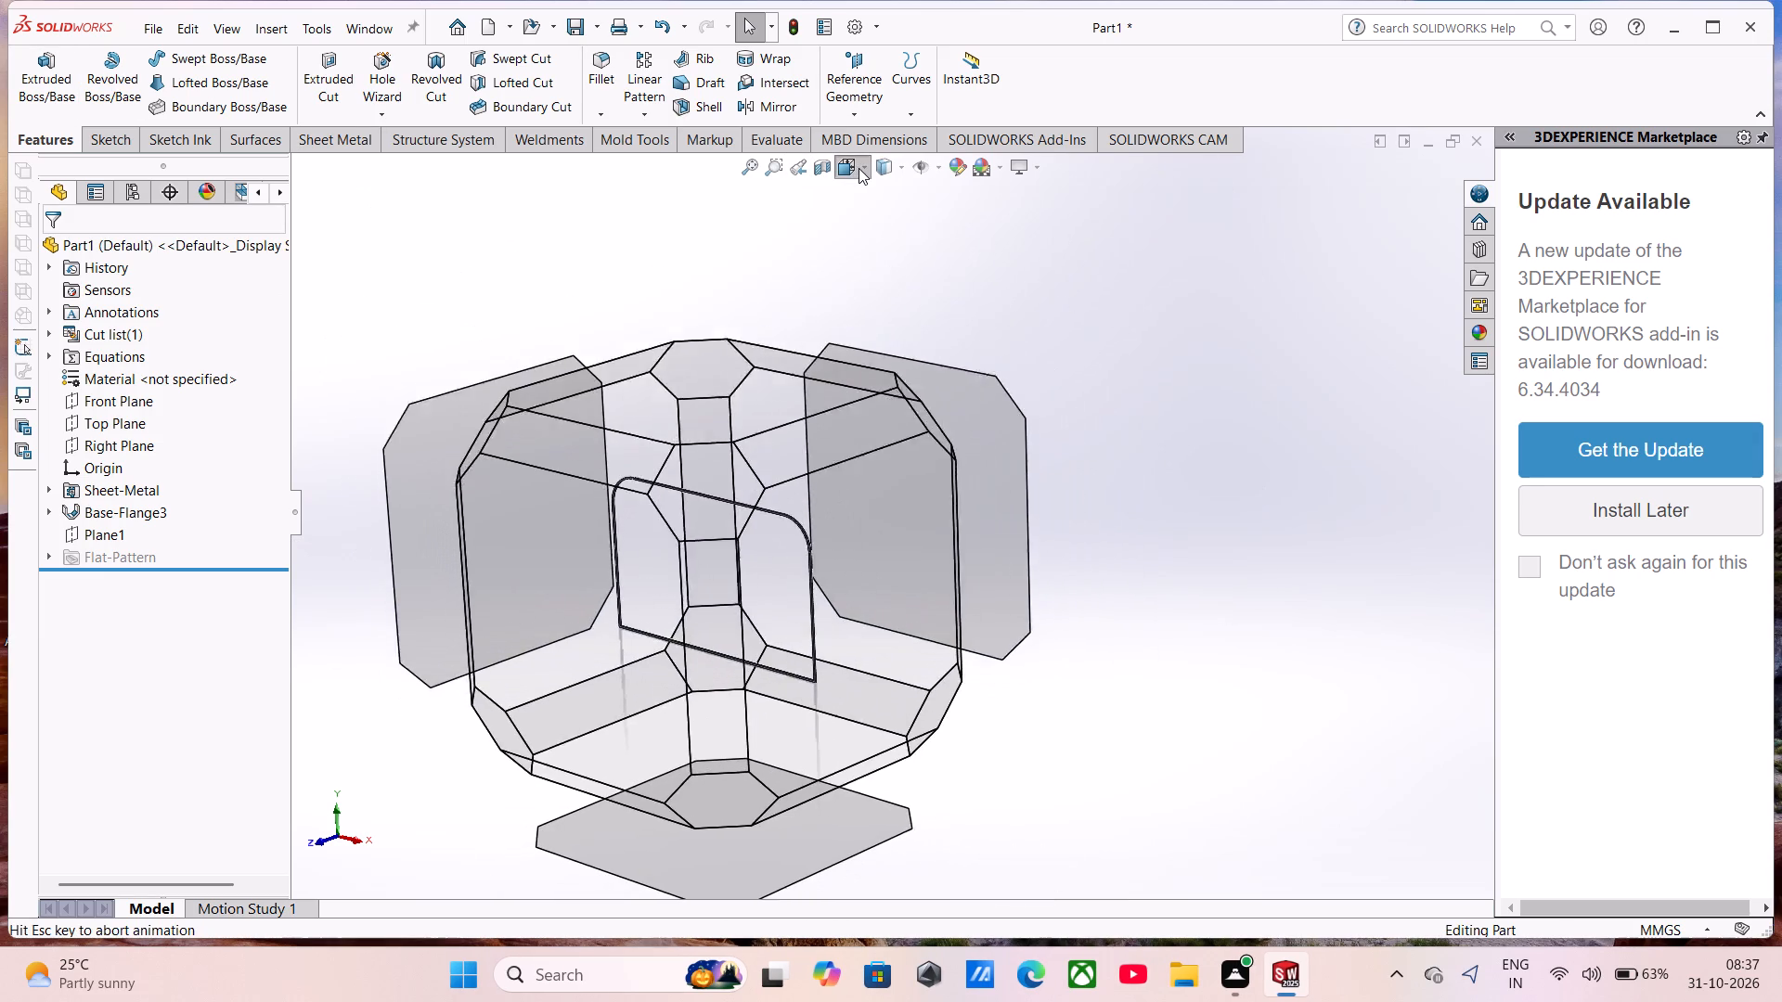
click(788, 209)
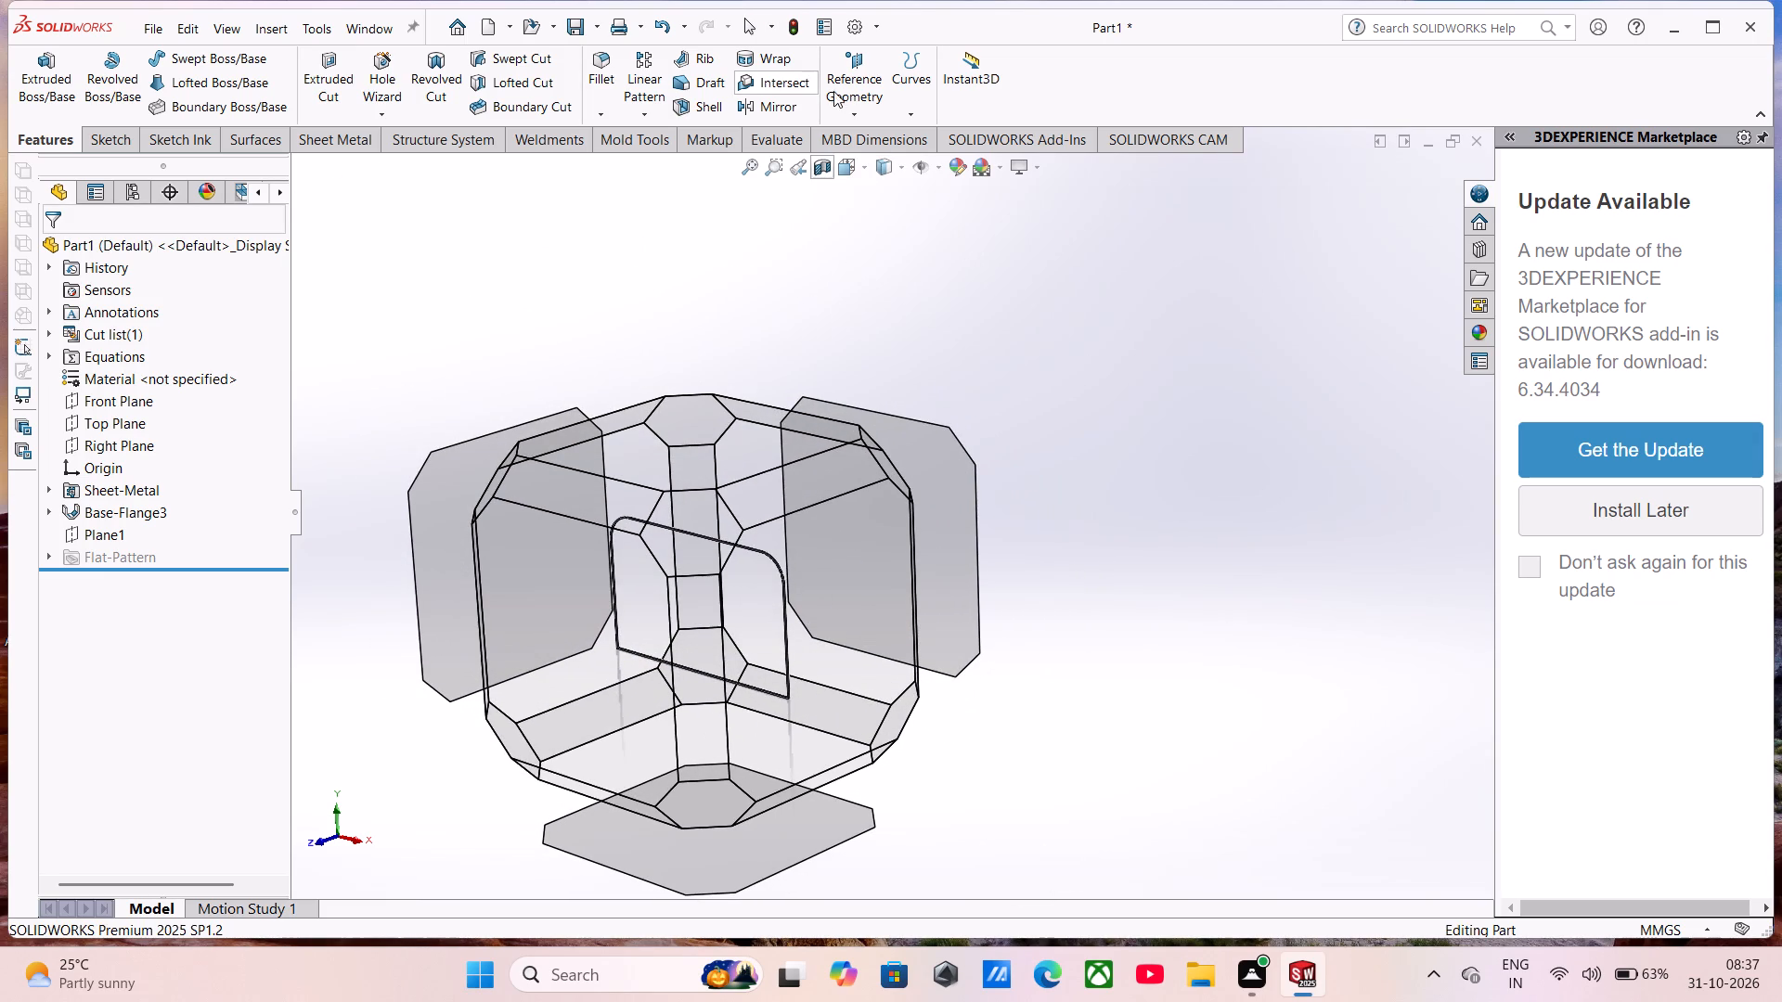
Start another offset reference plane from the front profile face of the base flange.
click(866, 95)
click(857, 143)
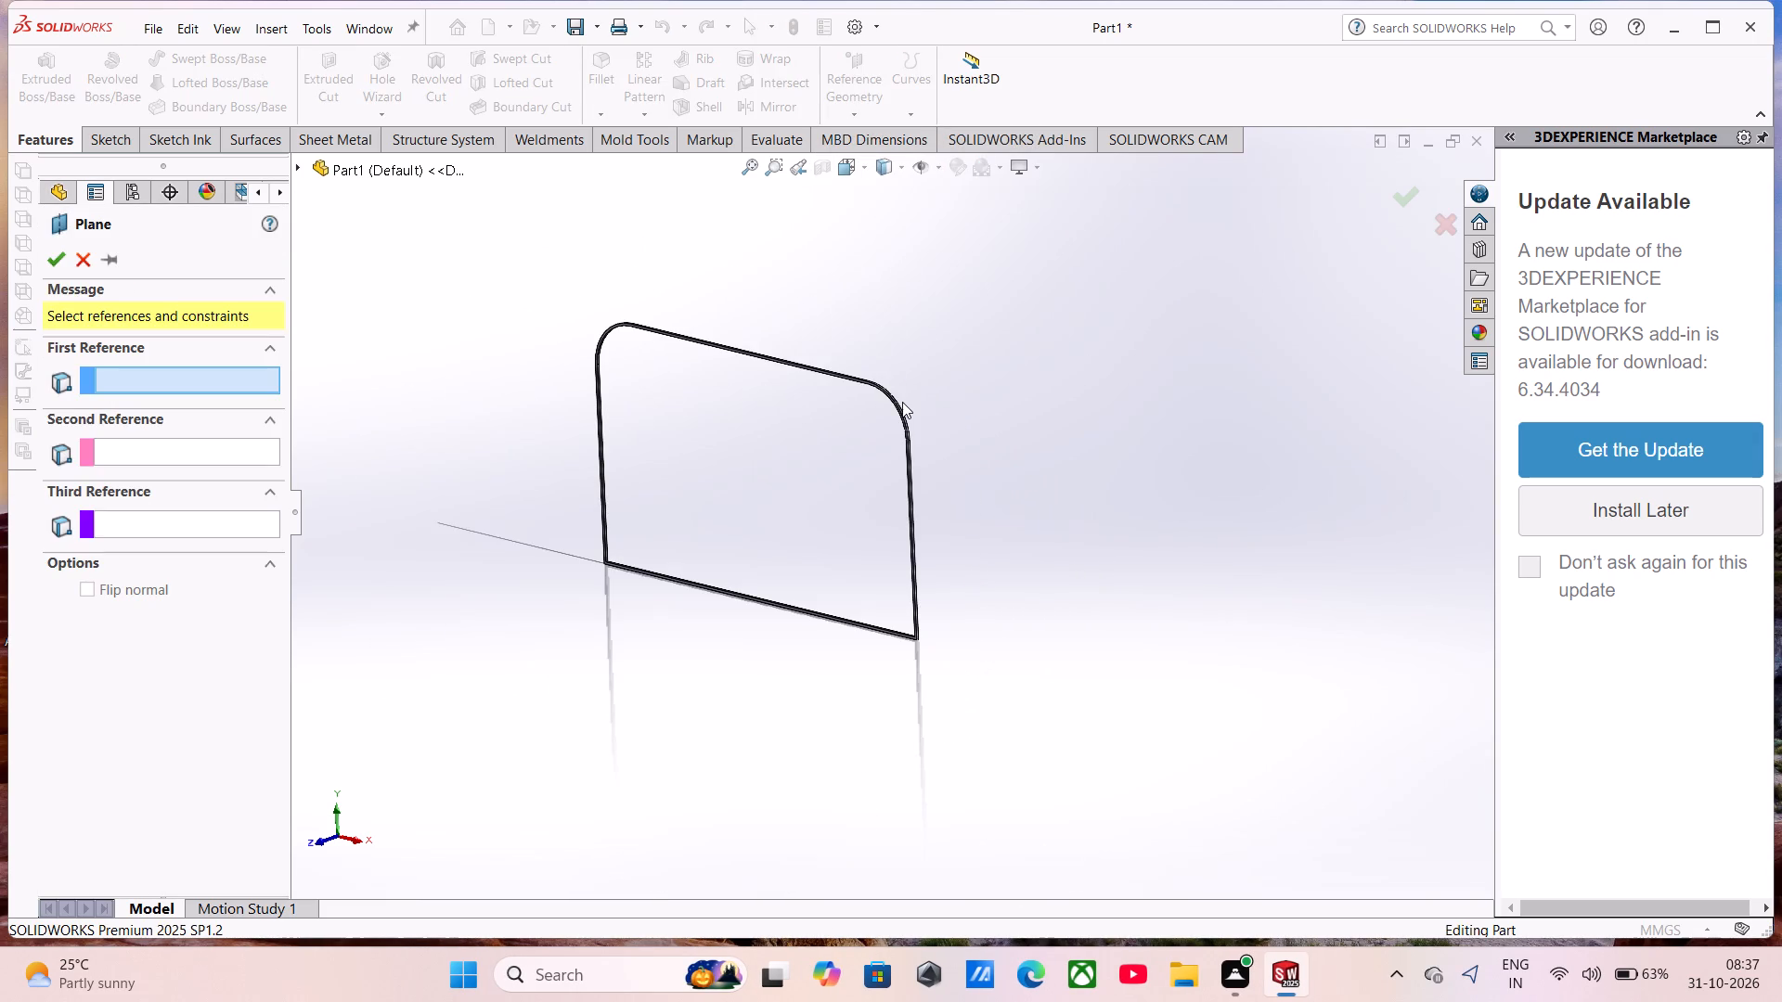
middle_drag(902, 404, 869, 456)
scroll(868, 454, down, 5)
middle_drag(868, 454, 787, 547)
scroll(844, 503, down, 5)
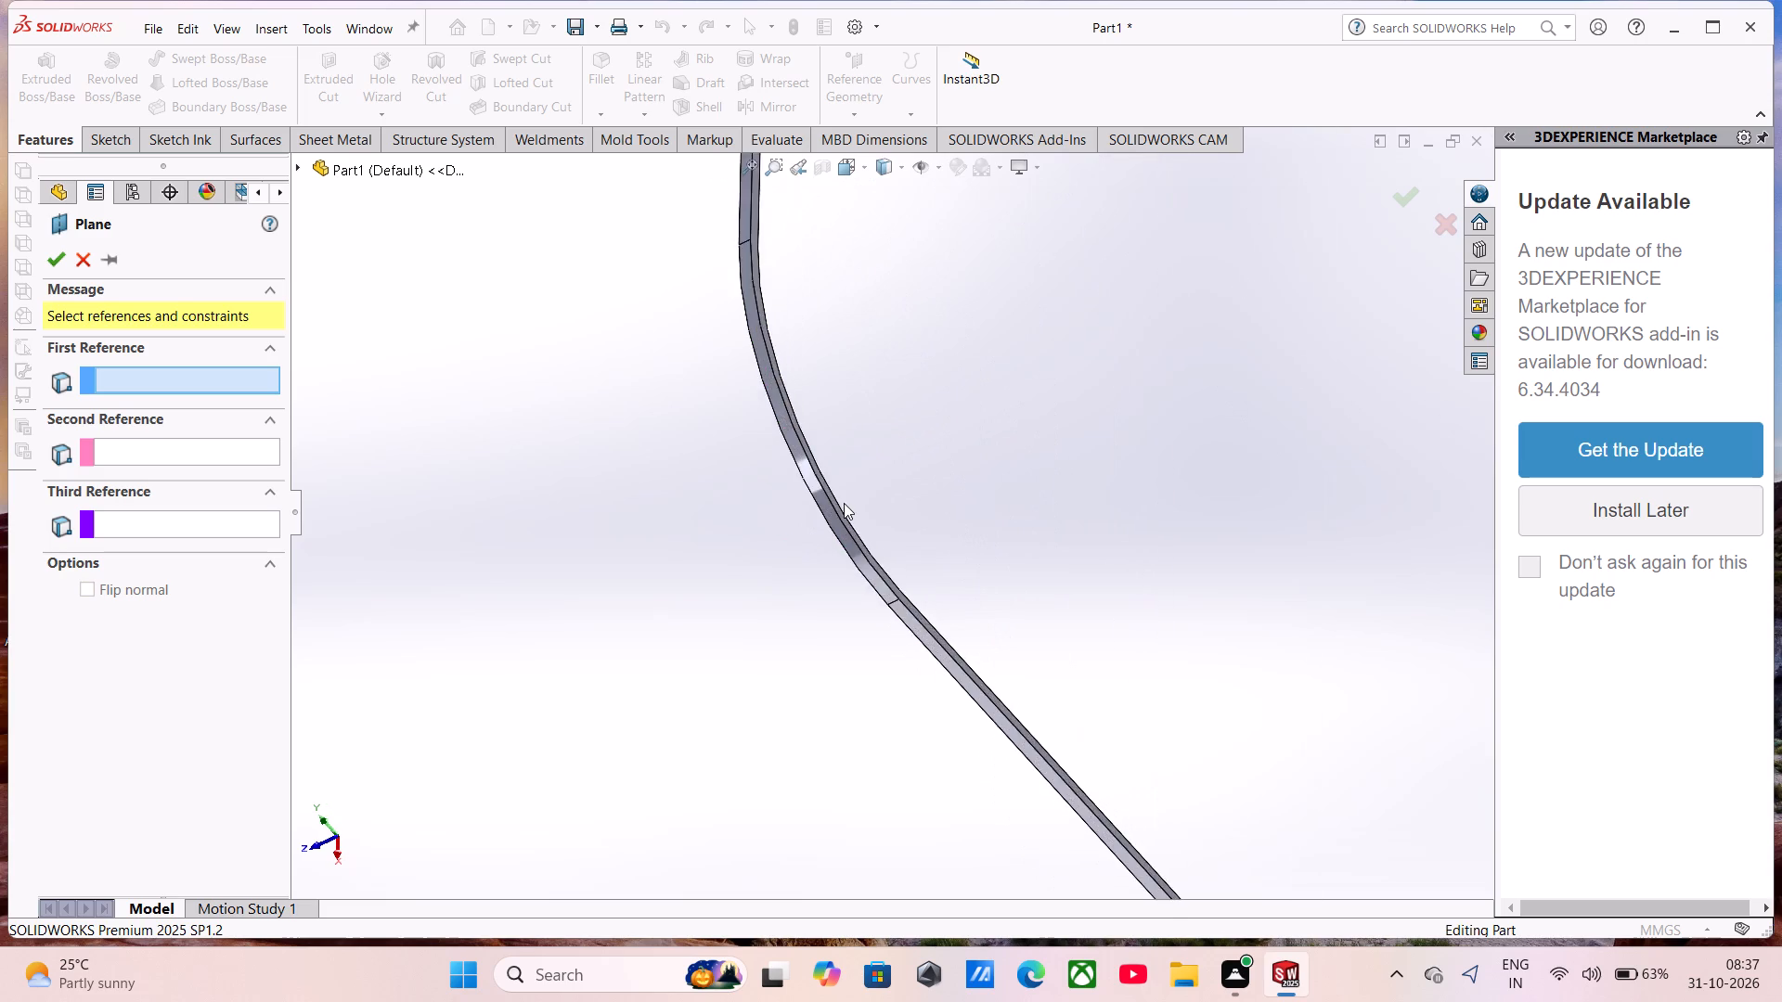
scroll(843, 503, down, 4)
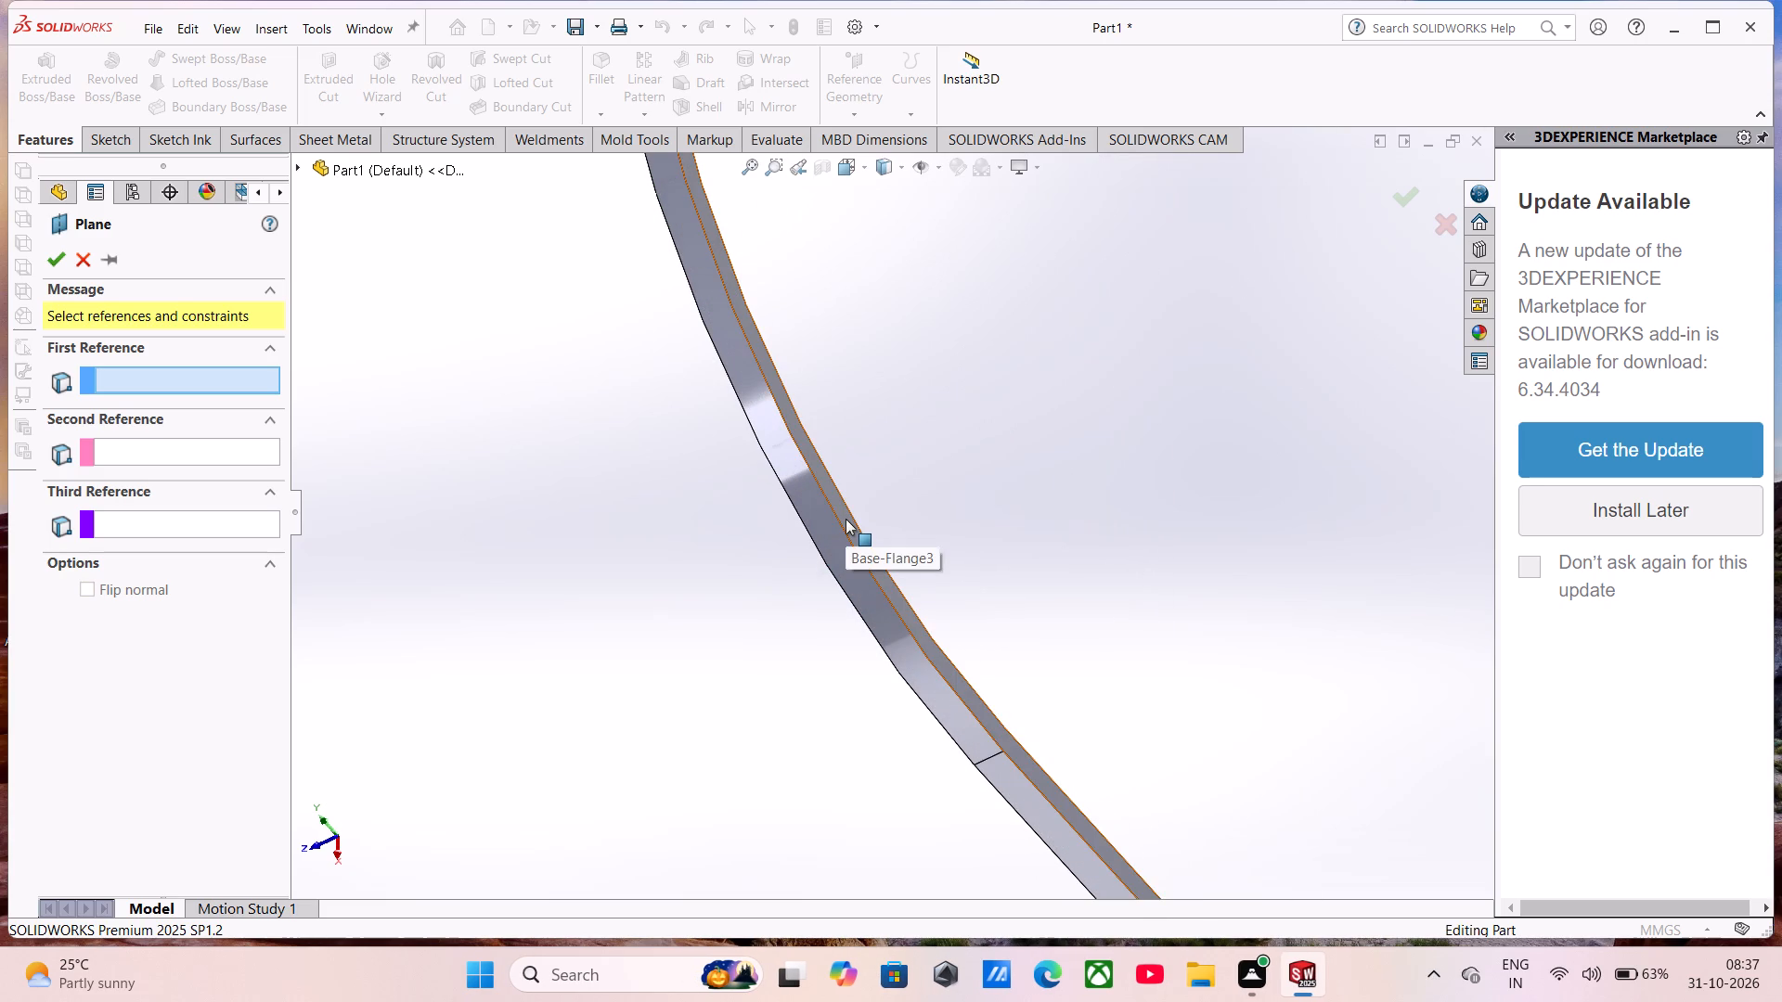
middle_drag(846, 522, 915, 433)
scroll(846, 522, up, 1)
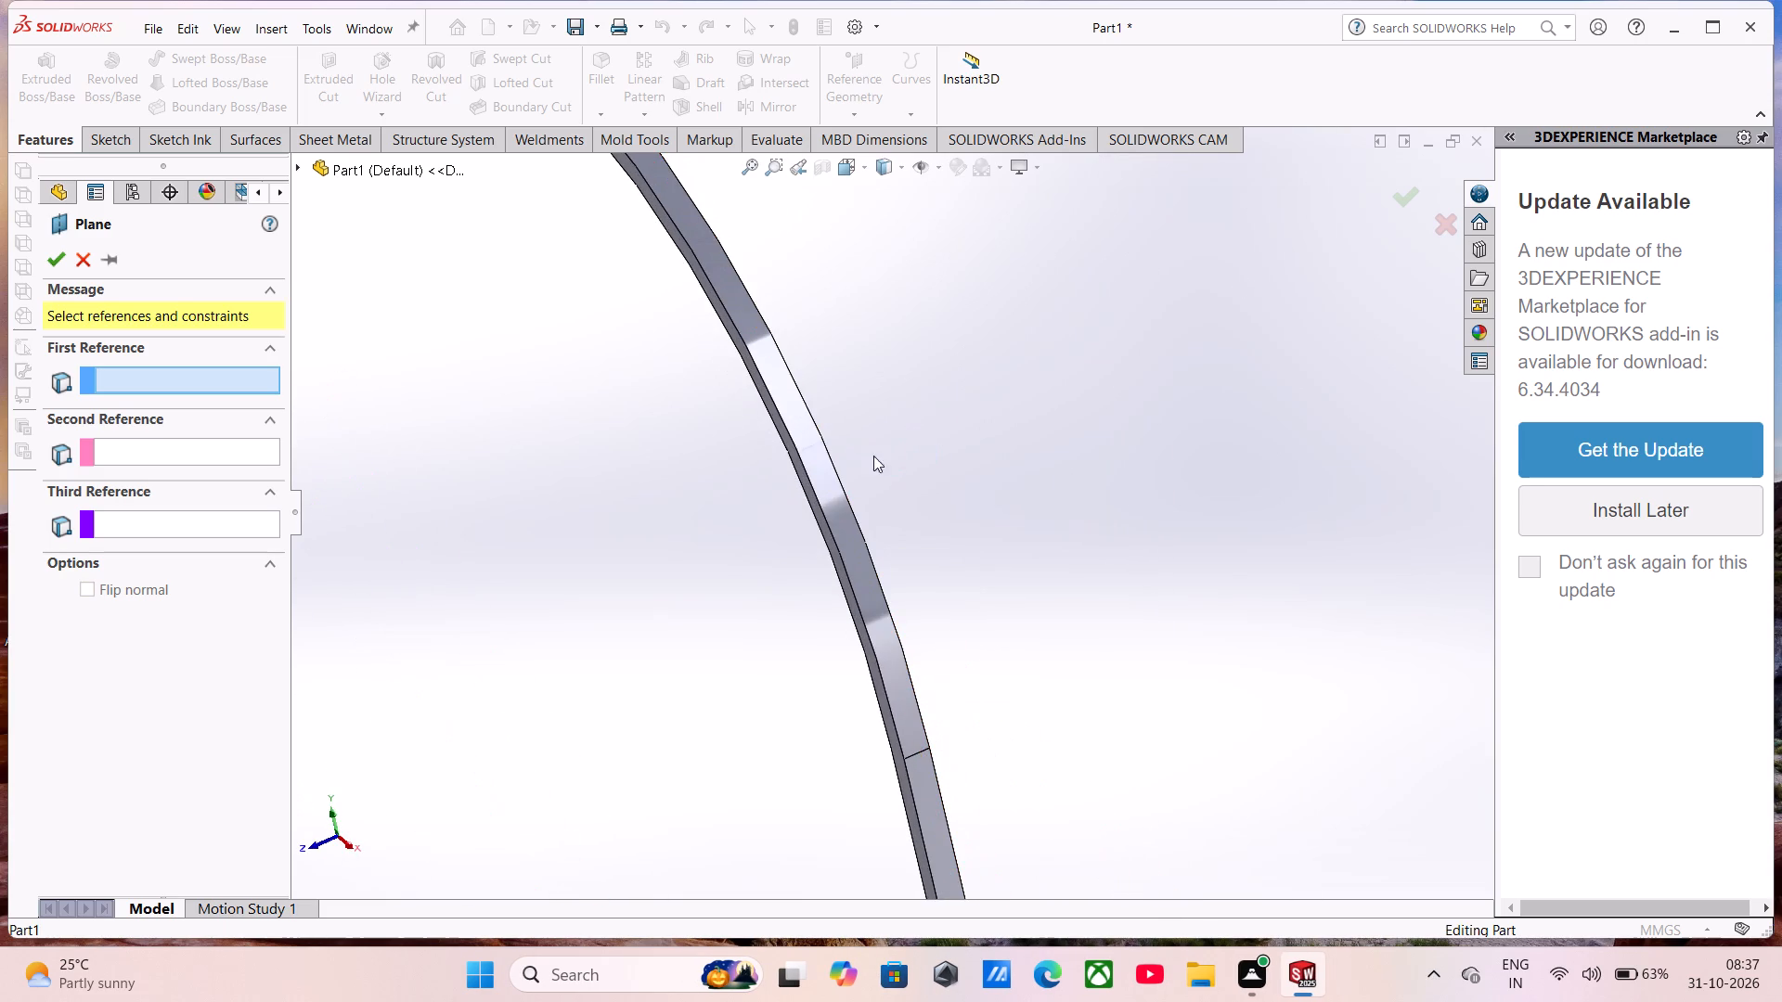
click(818, 511)
scroll(821, 507, up, 12)
middle_drag(825, 502, 805, 511)
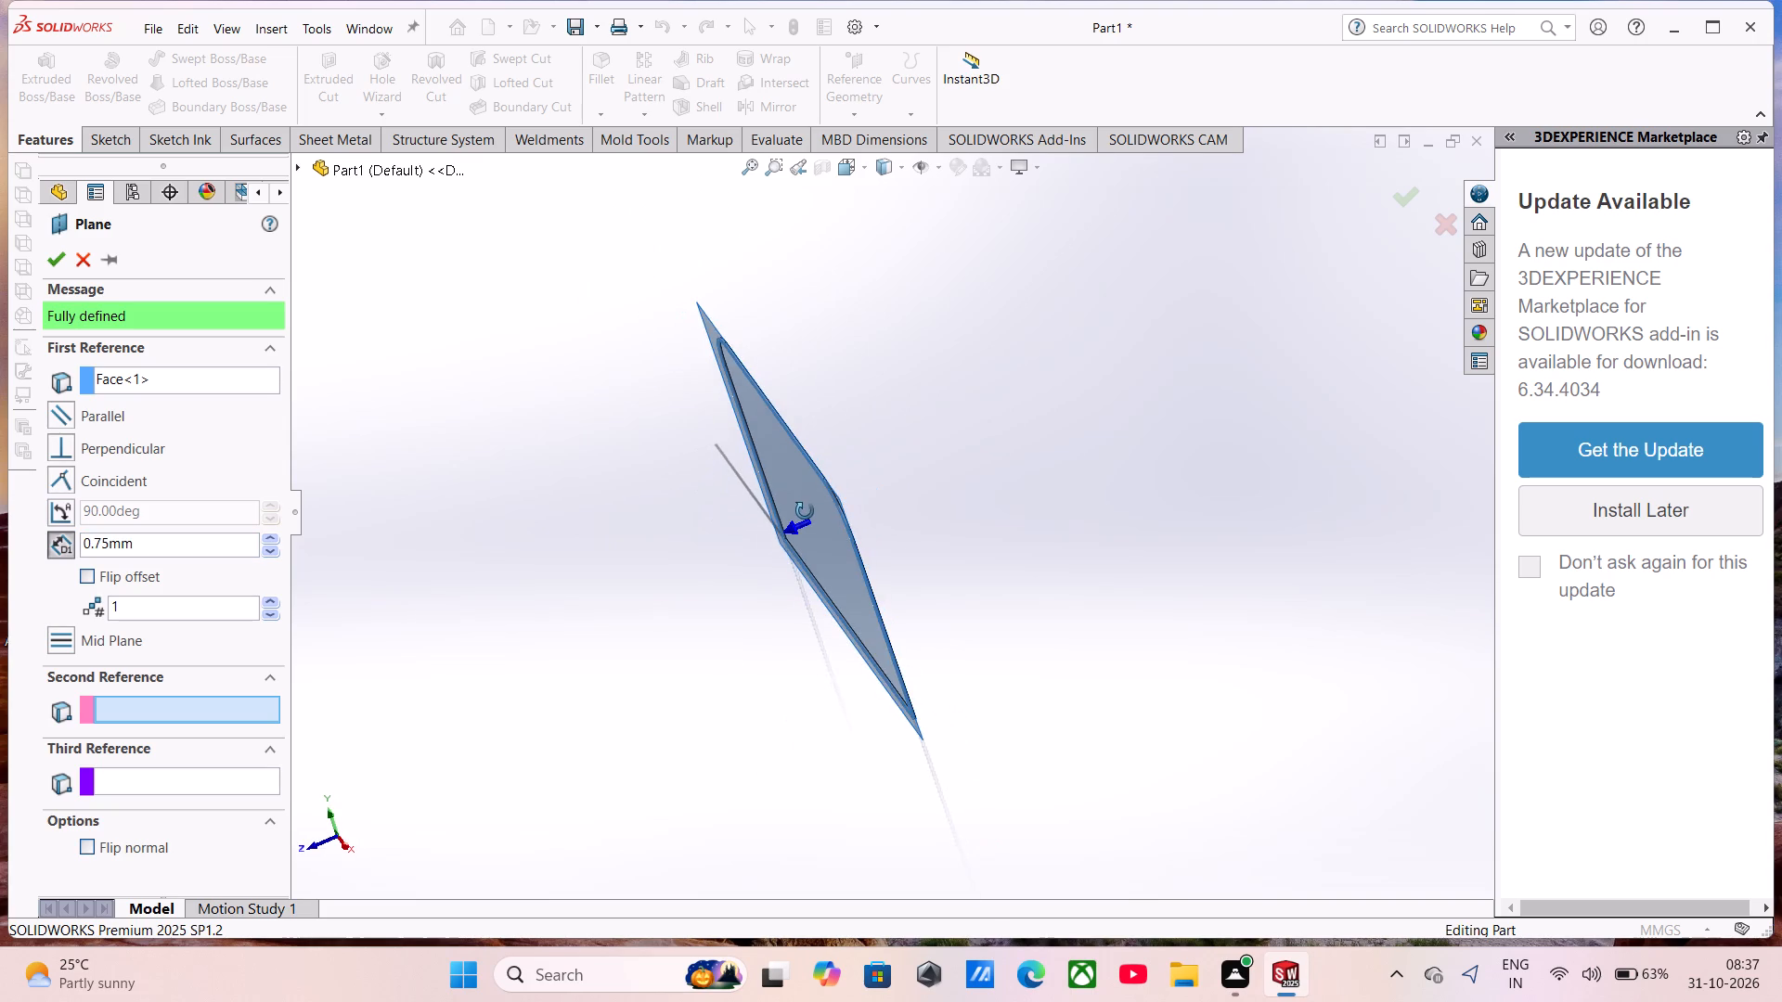
middle_drag(805, 511, 805, 516)
scroll(807, 513, up, 1)
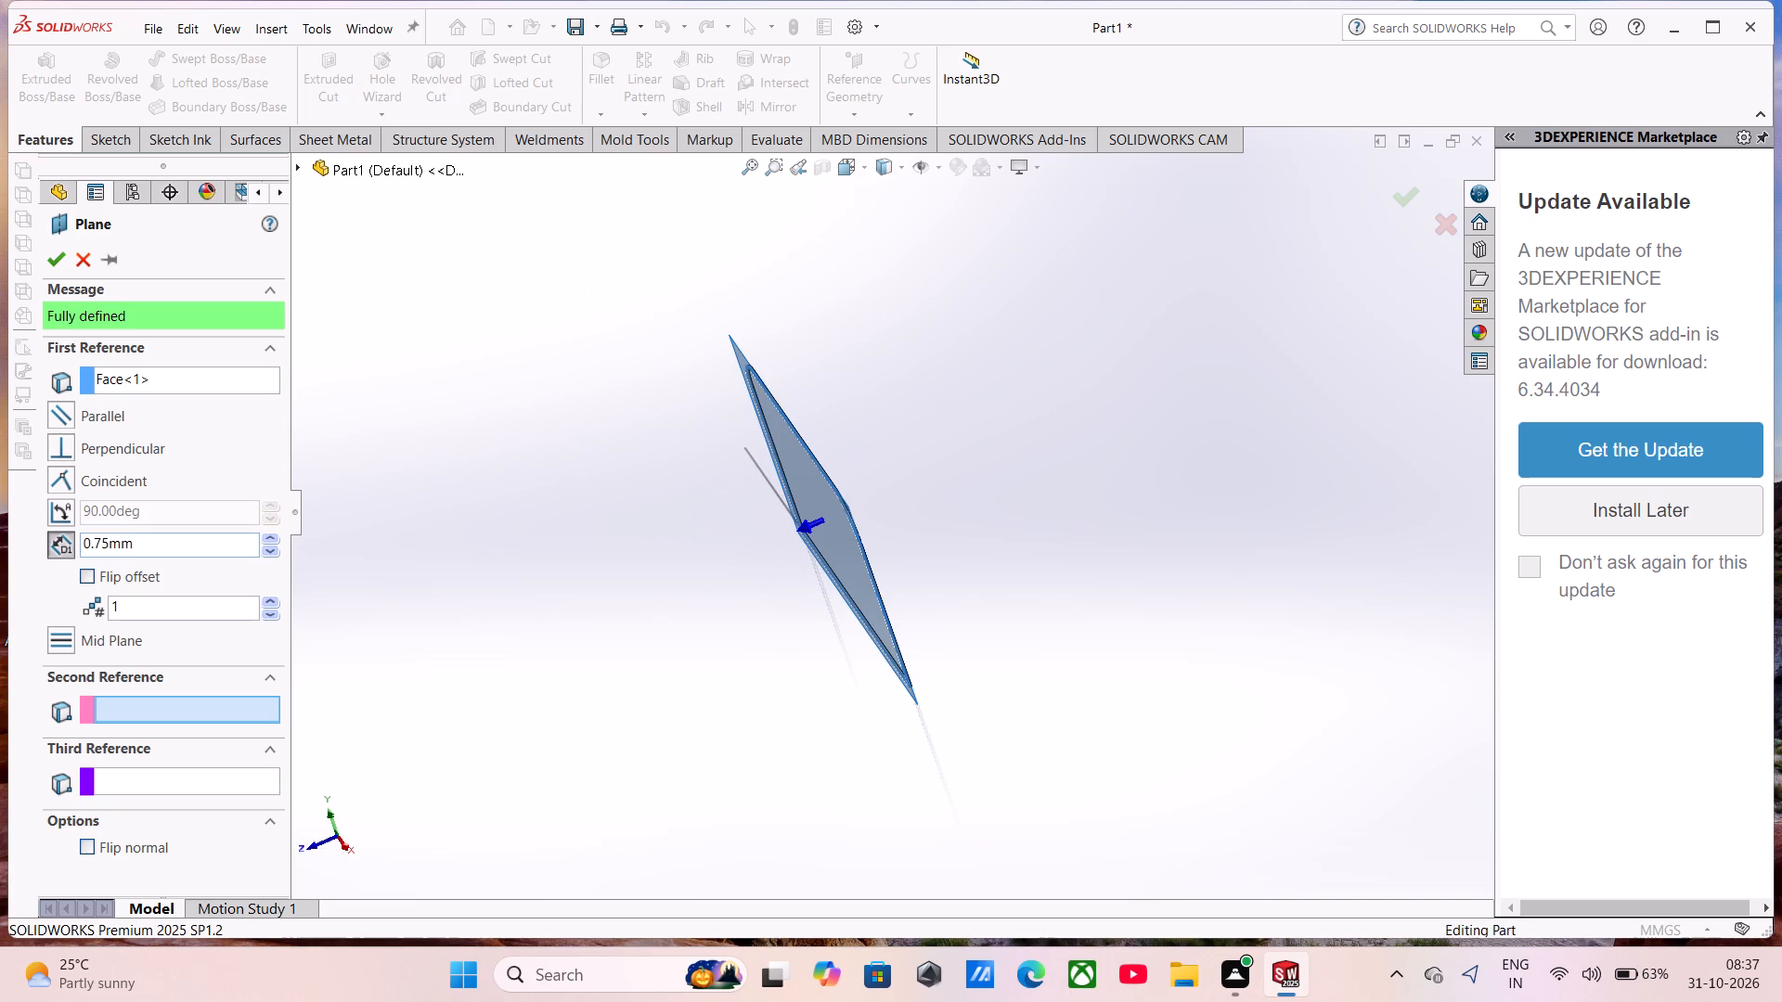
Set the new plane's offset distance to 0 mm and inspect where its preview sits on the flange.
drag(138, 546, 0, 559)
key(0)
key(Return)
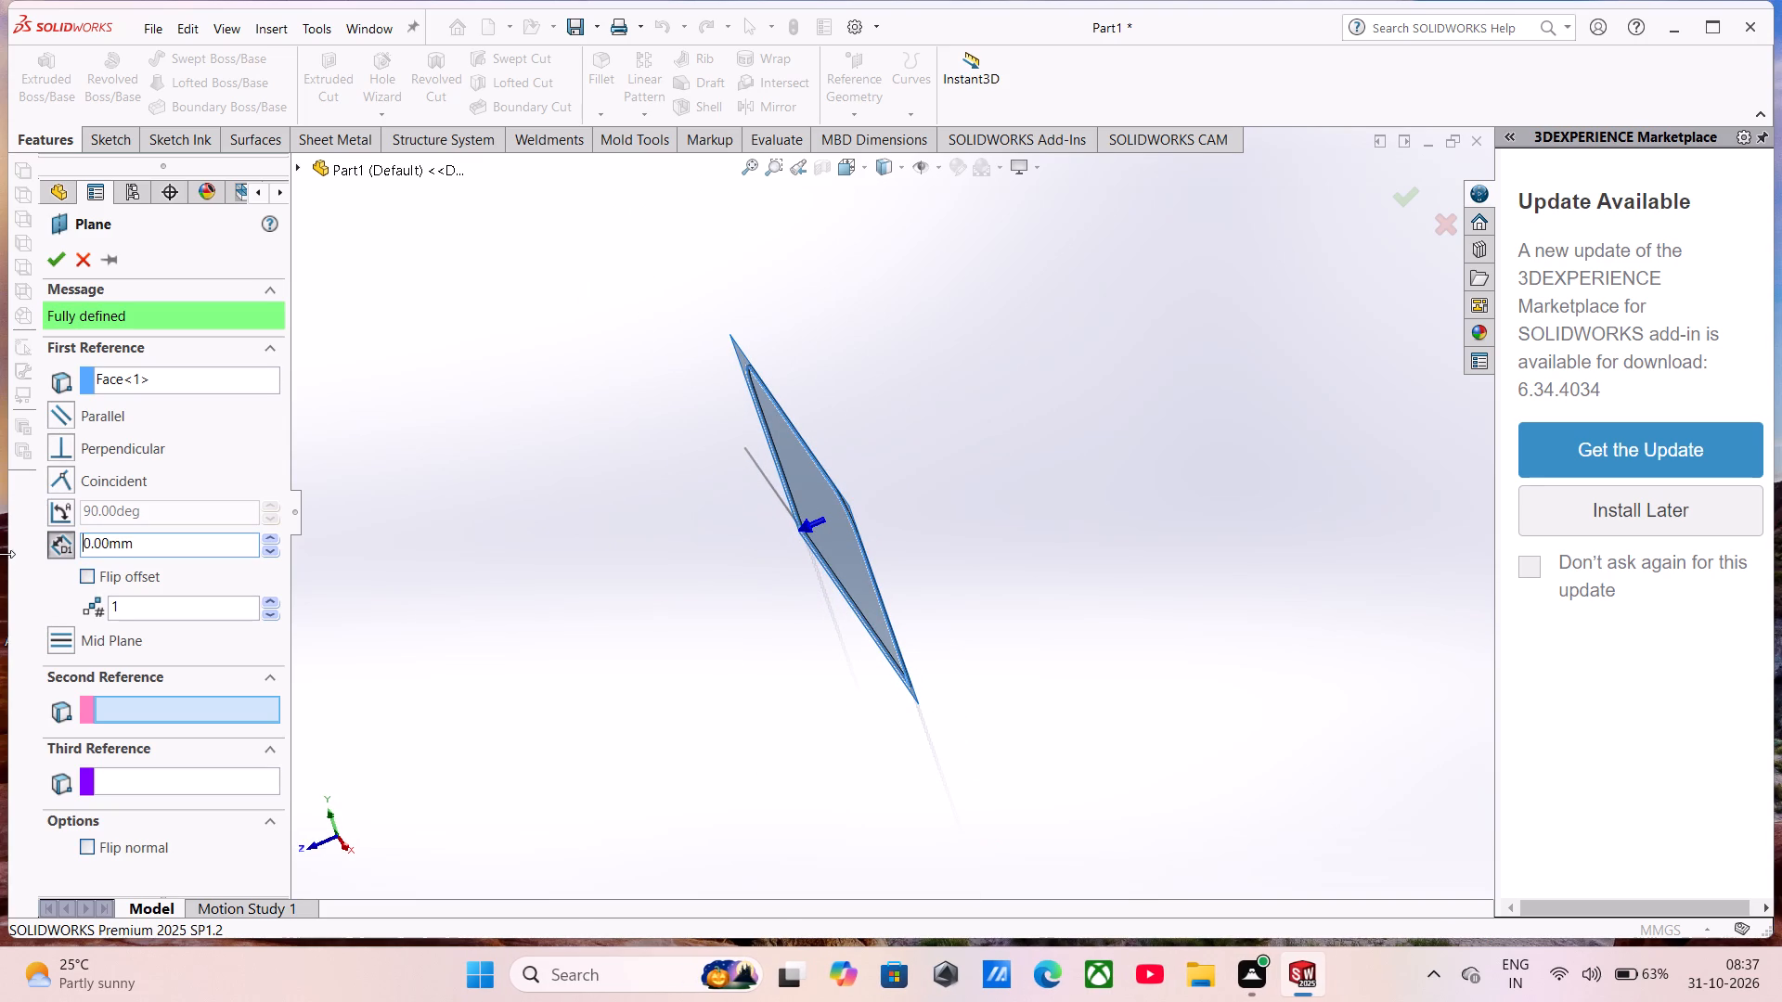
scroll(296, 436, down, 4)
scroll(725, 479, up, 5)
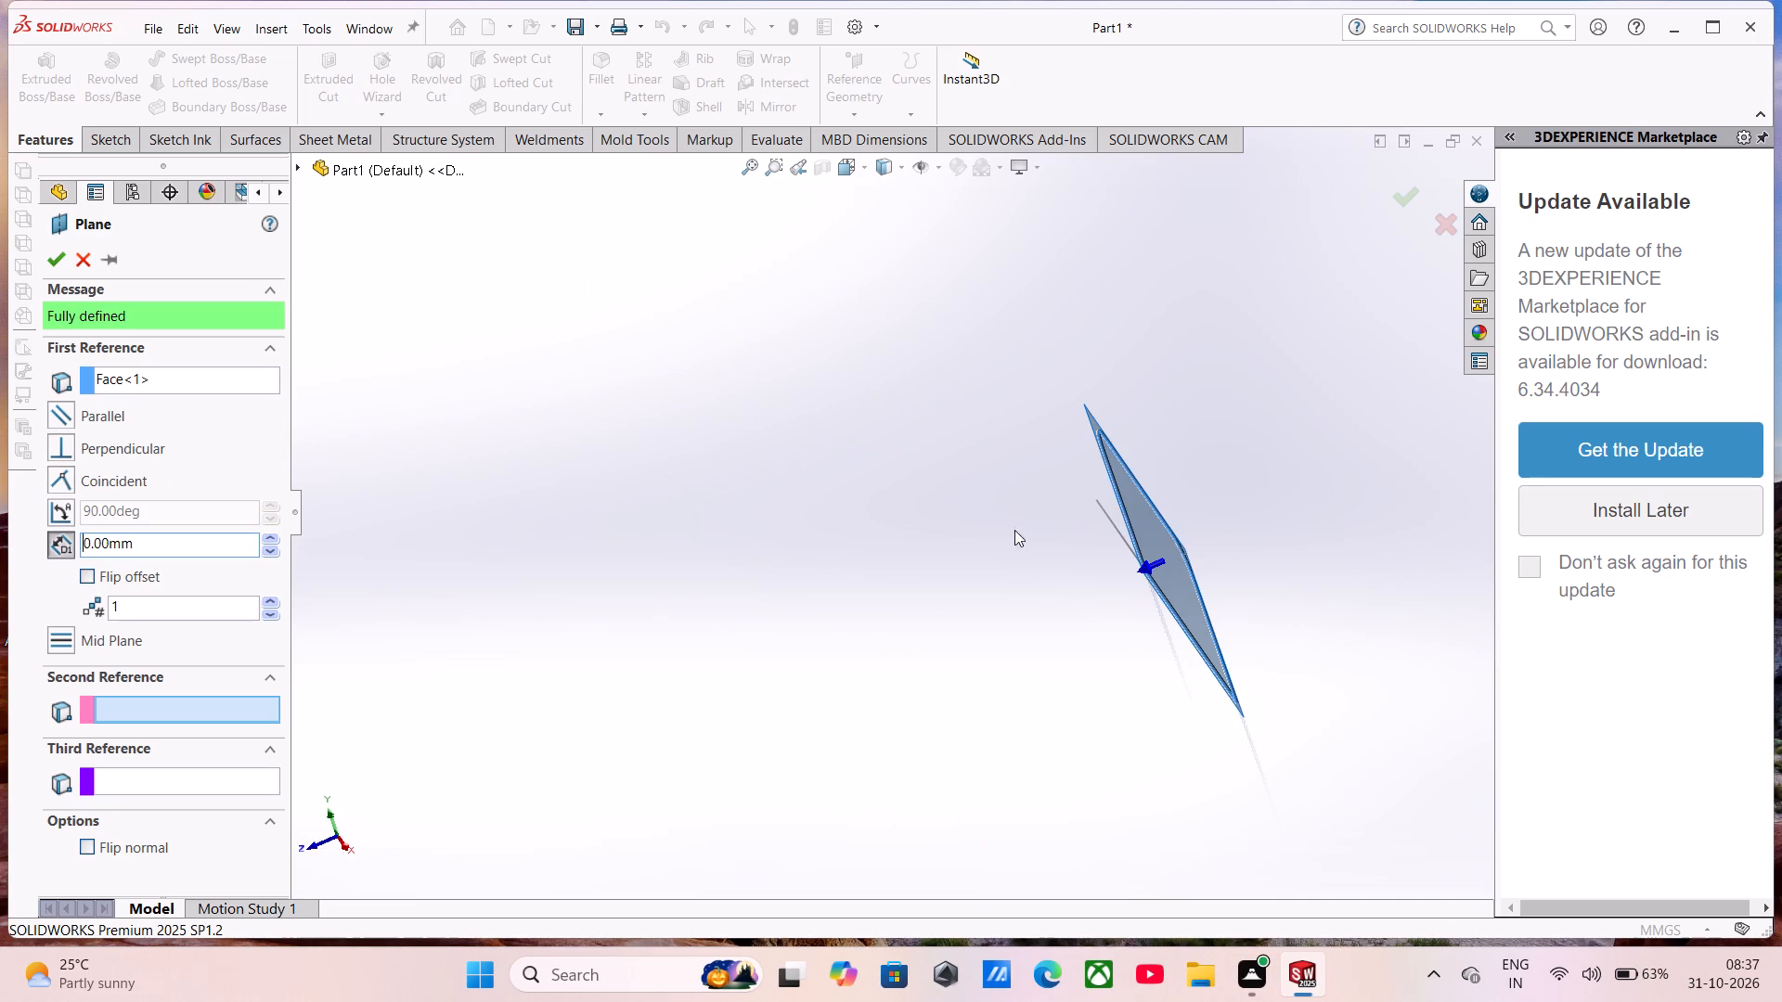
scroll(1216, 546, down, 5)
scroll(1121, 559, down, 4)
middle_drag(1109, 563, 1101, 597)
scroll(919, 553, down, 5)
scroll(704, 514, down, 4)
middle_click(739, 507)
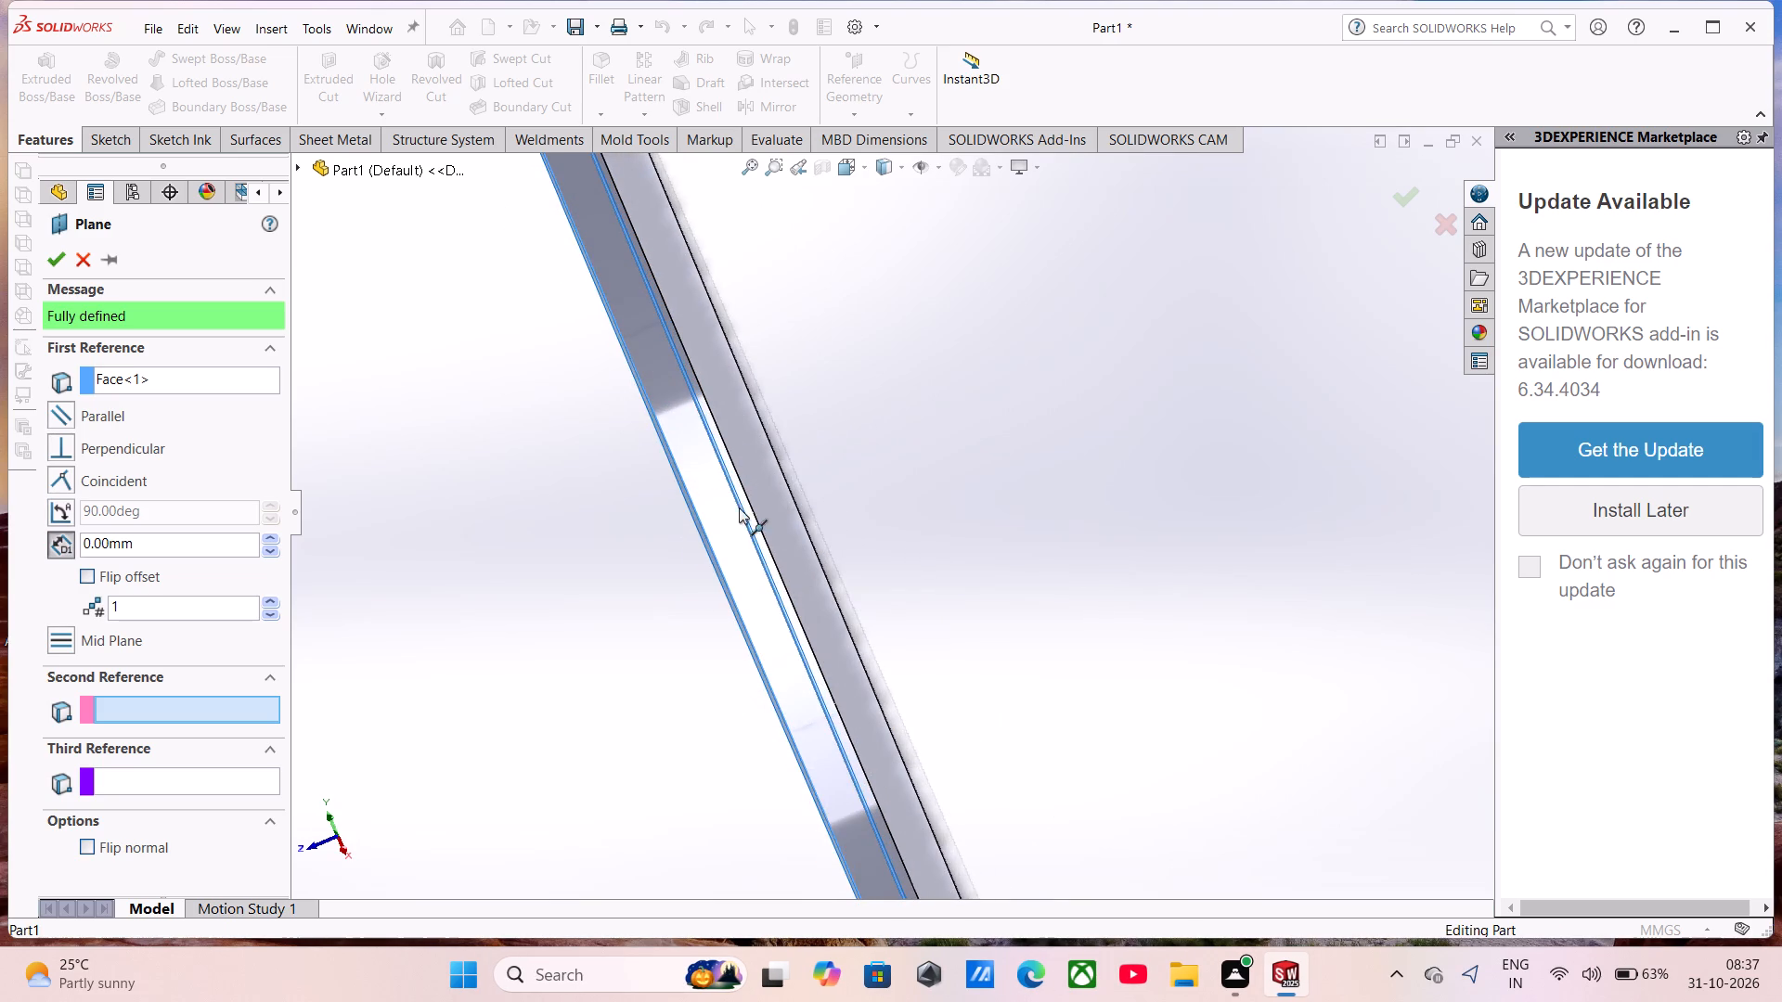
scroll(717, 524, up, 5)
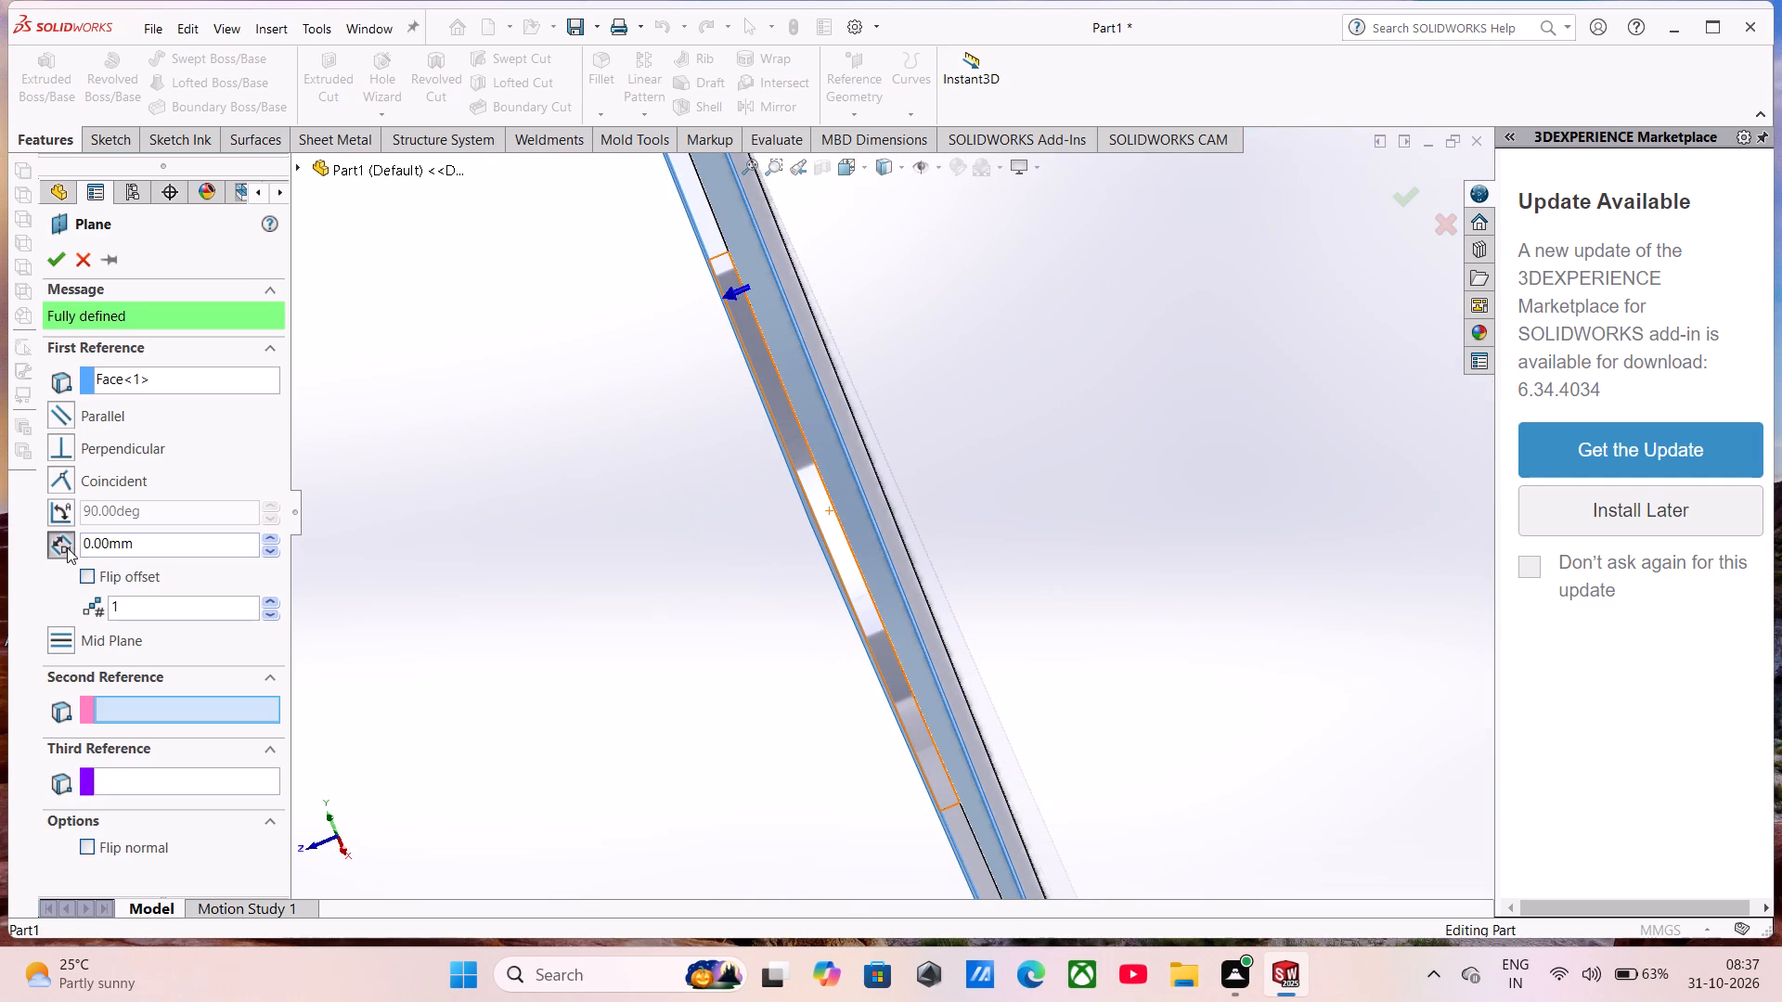
Set the plane's offset distance to 153 mm, flip it to the rear side of the ring, and create the plane.
drag(162, 548, 22, 553)
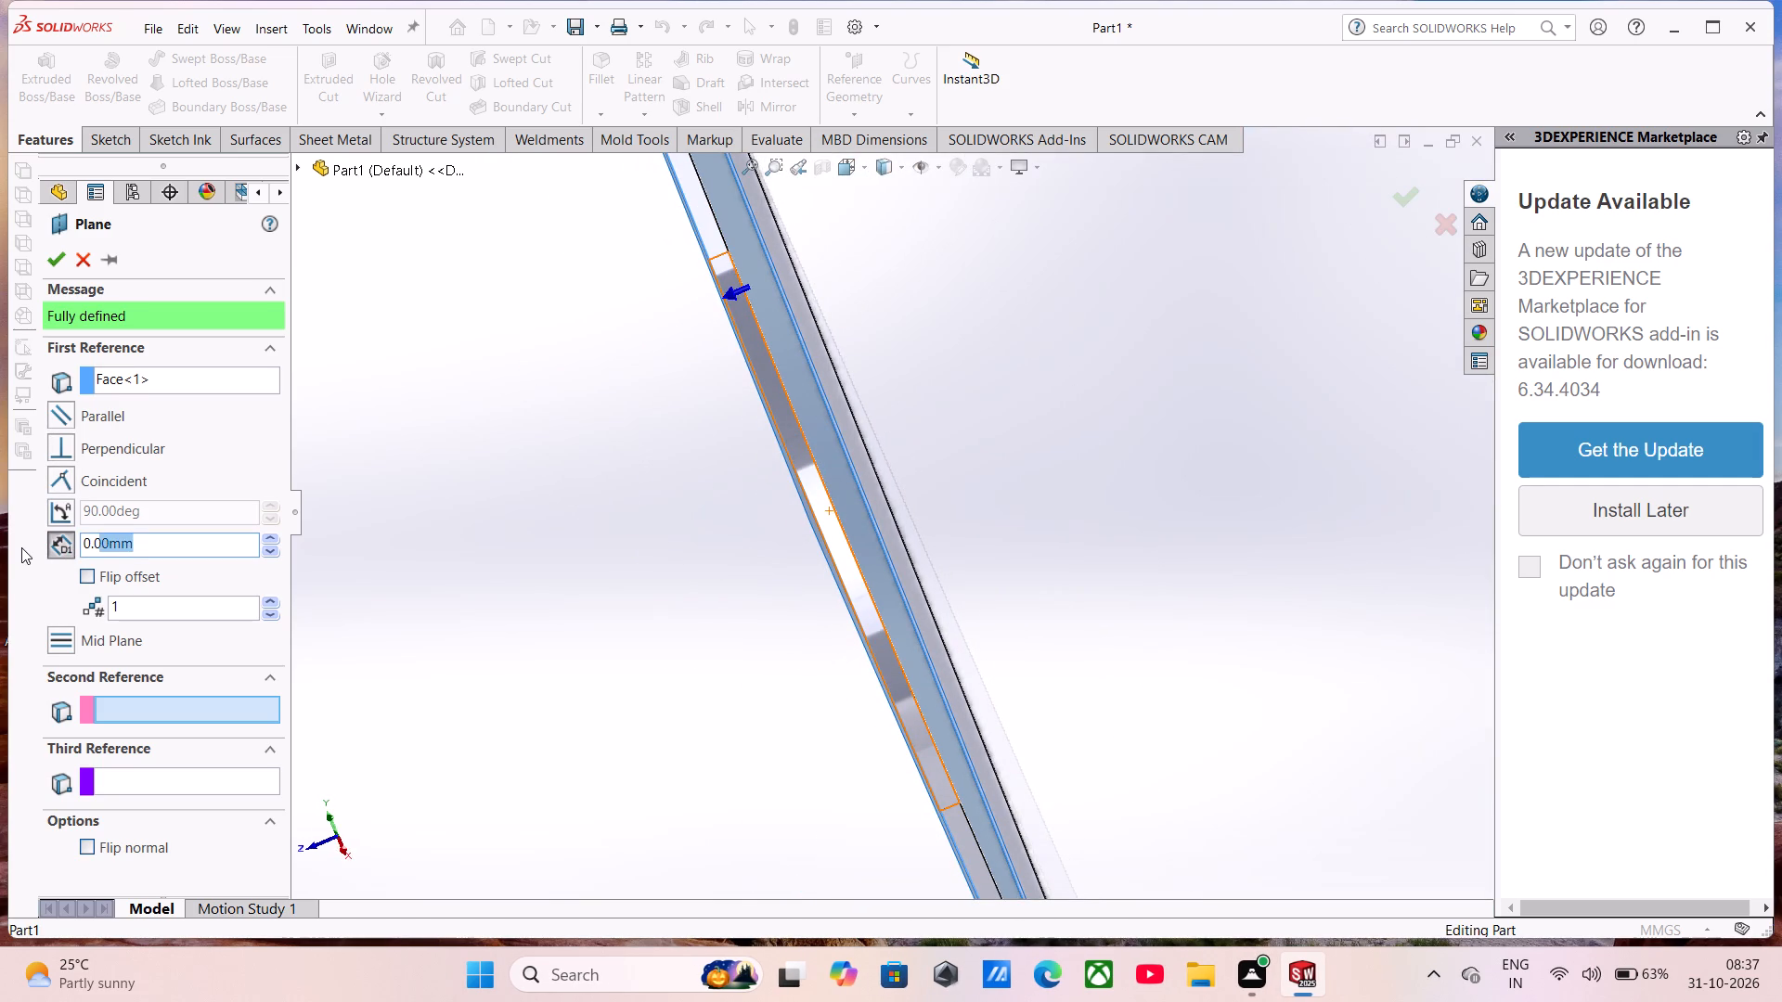
text(153)
key(Return)
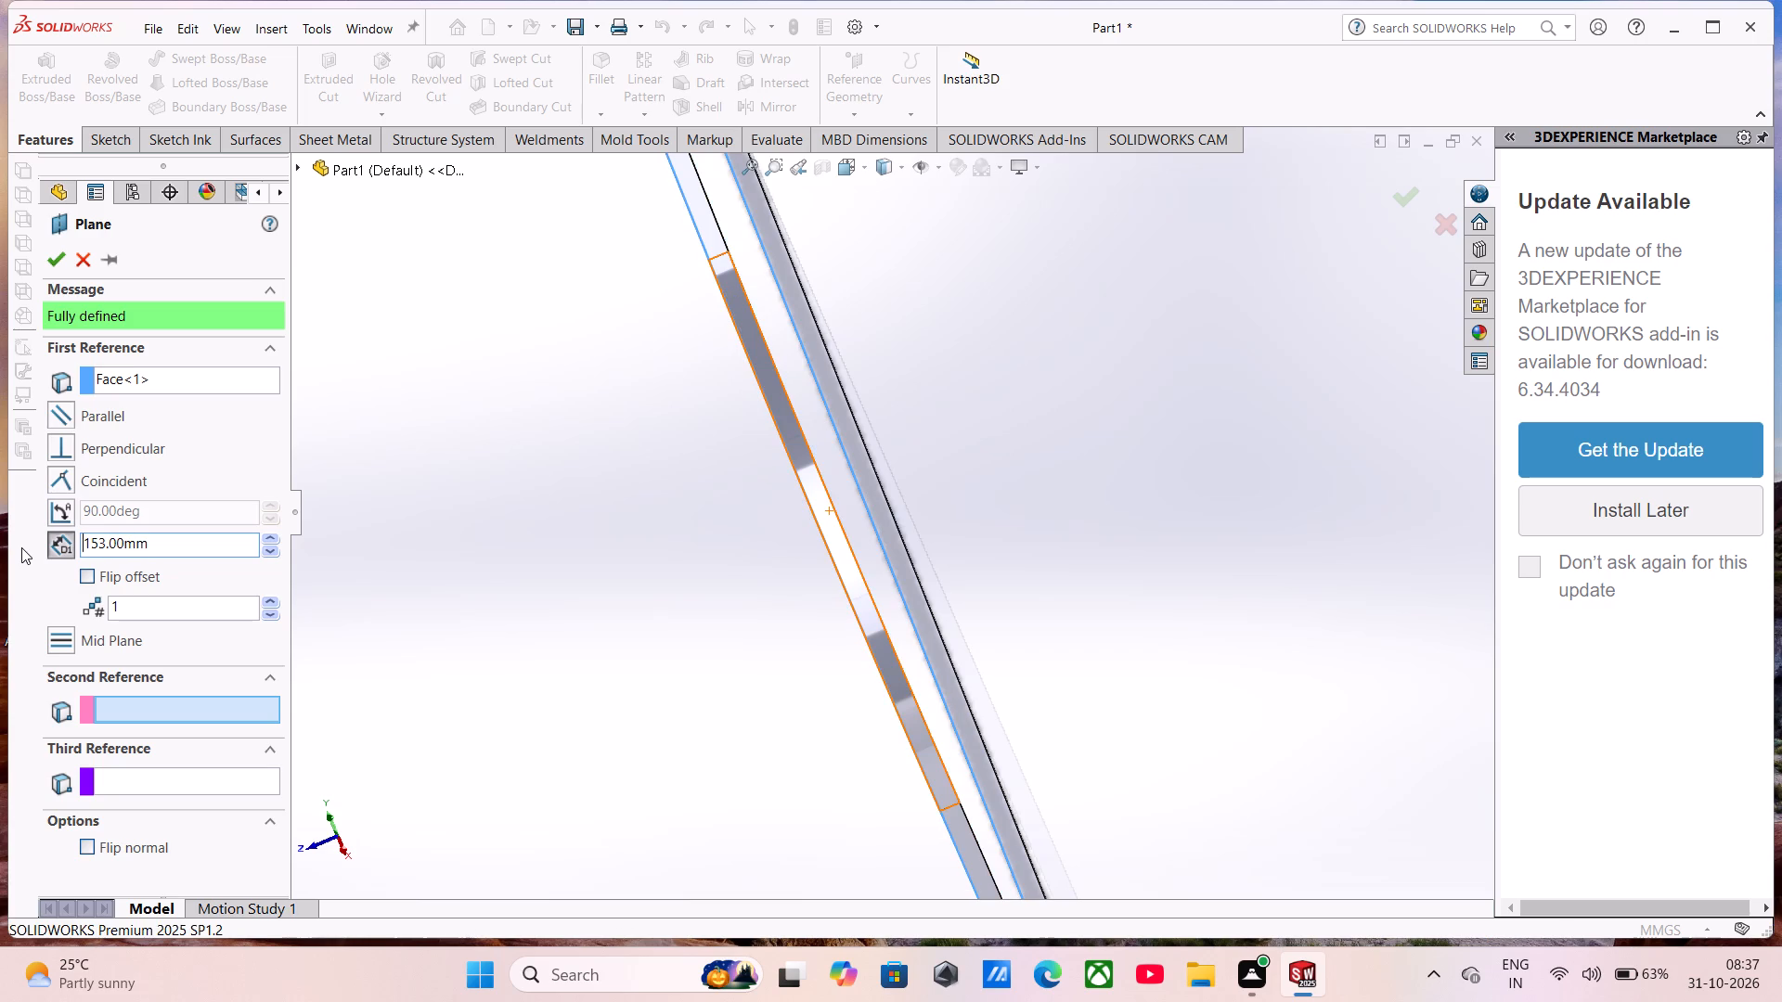
scroll(648, 366, up, 10)
scroll(731, 405, up, 2)
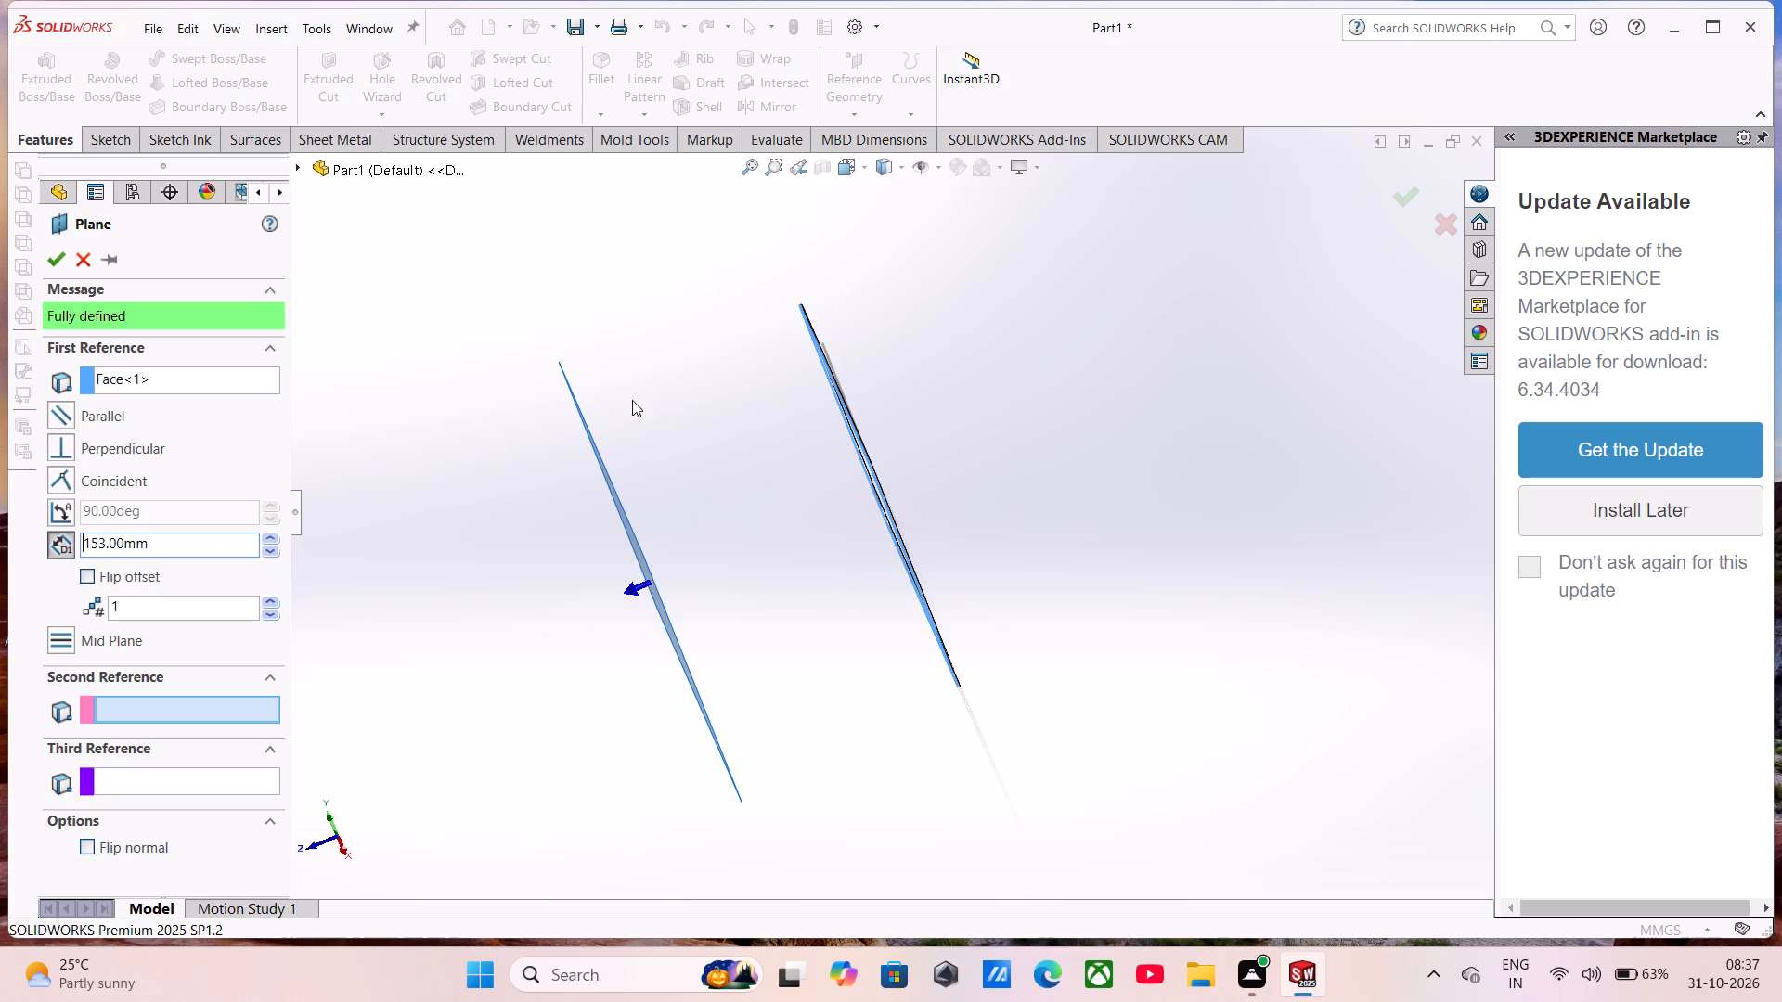
click(115, 581)
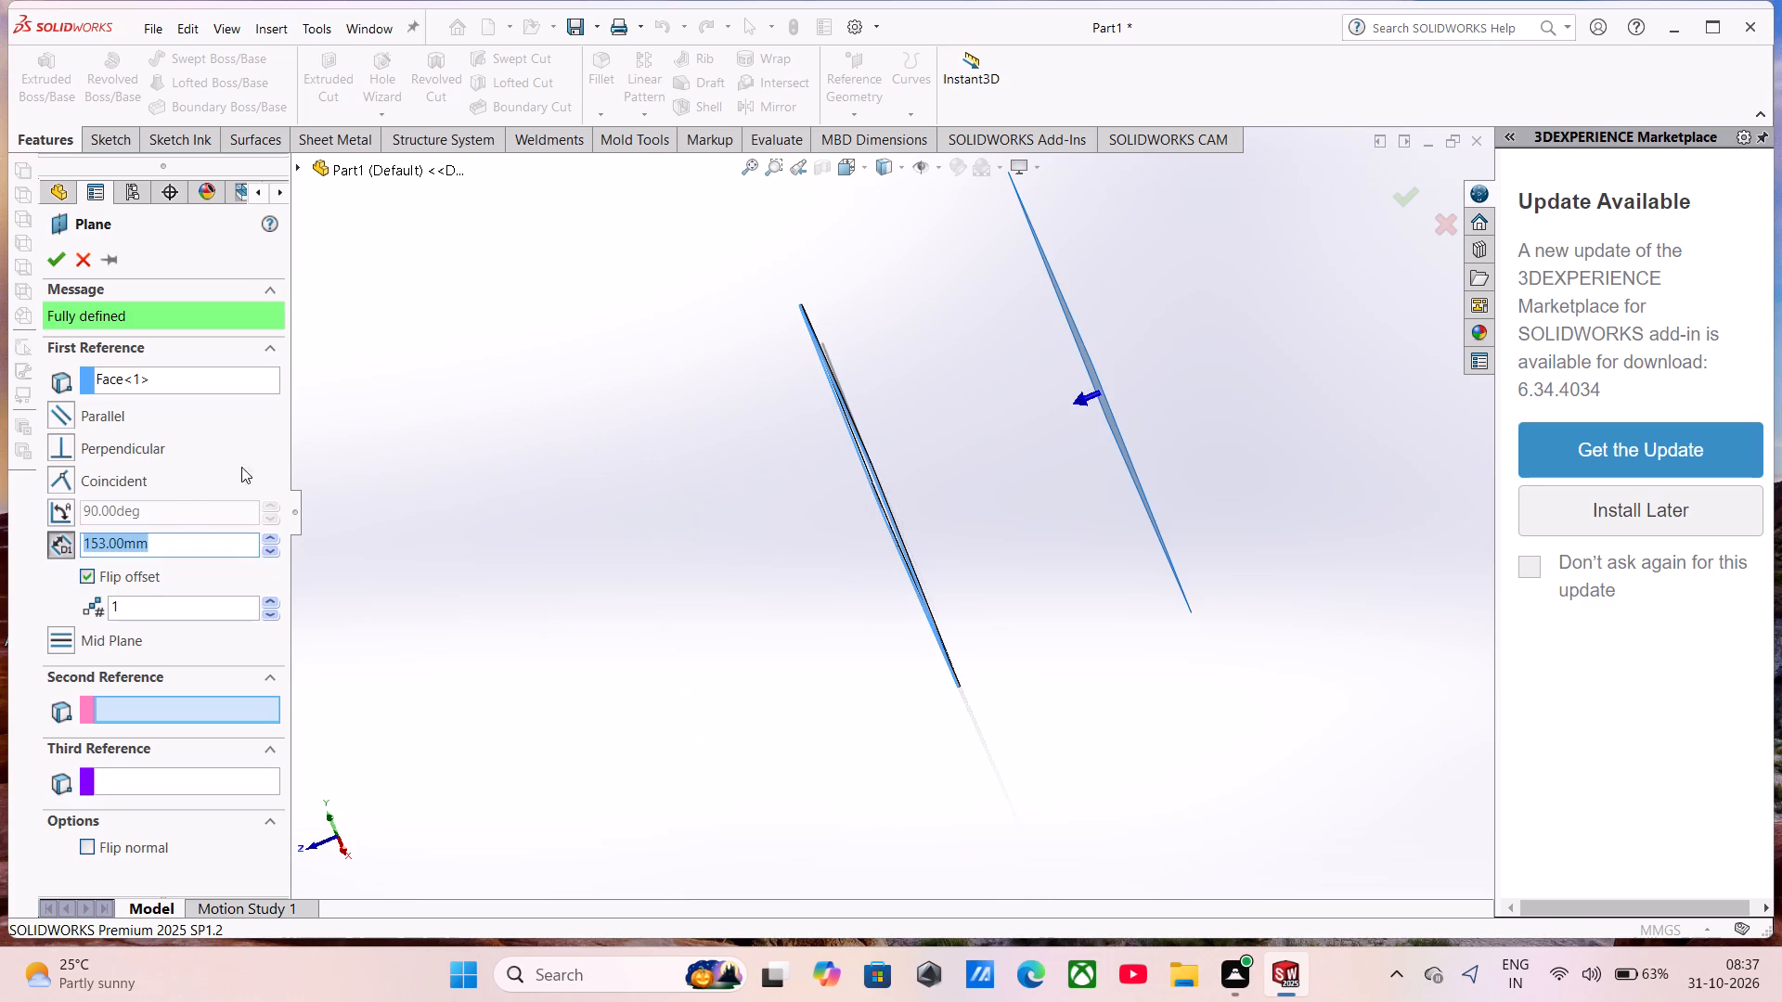
click(60, 256)
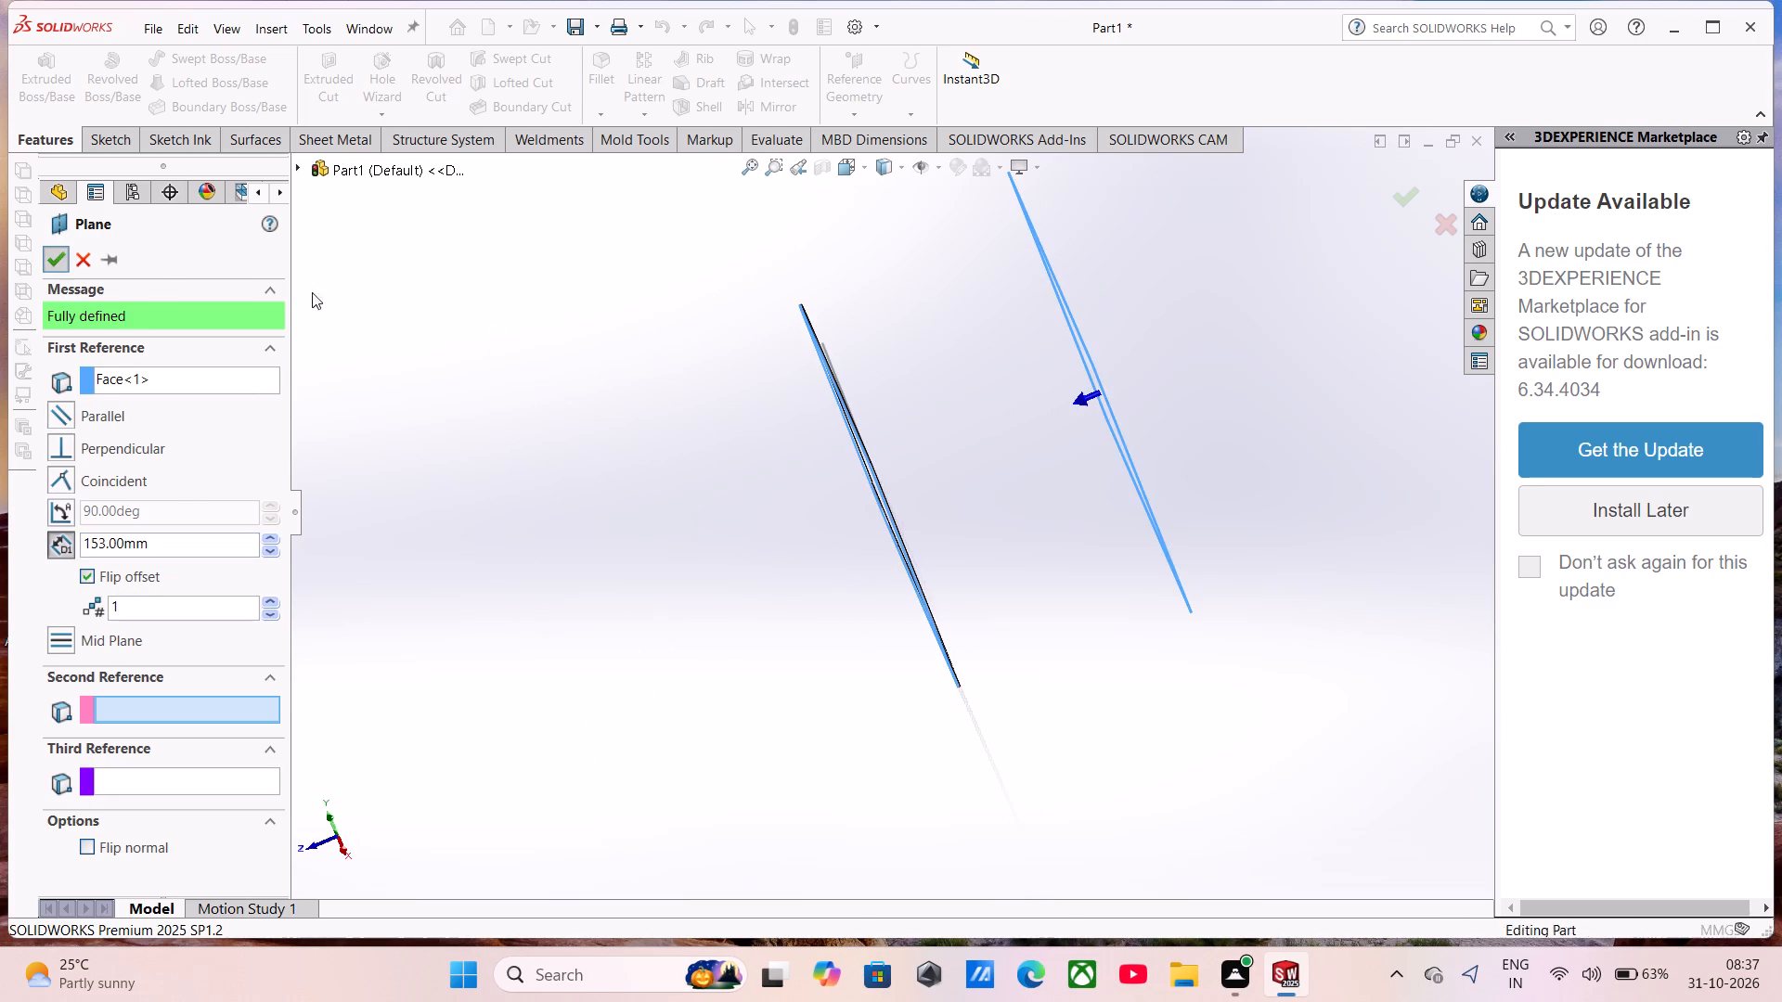
Start a sketch on the new reference plane 153 mm behind the ring's front face.
middle_drag(751, 376, 493, 476)
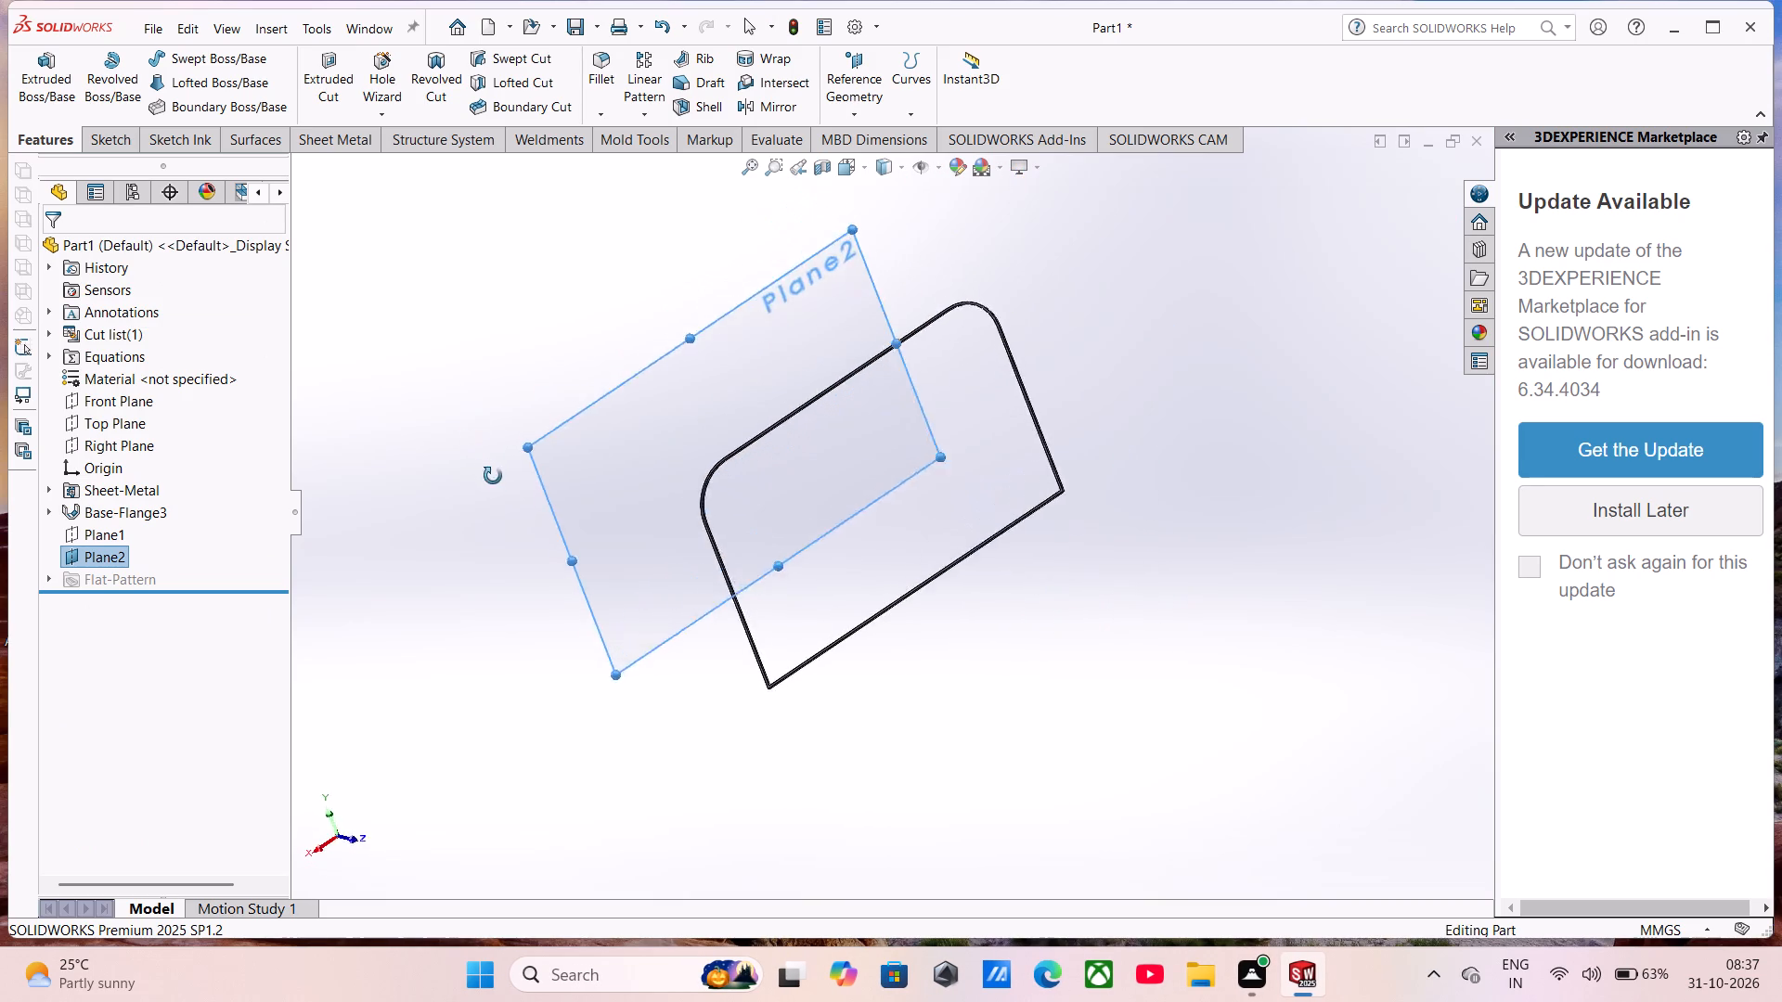
middle_drag(493, 476, 568, 506)
click(651, 353)
middle_drag(732, 352, 708, 321)
scroll(732, 352, up, 1)
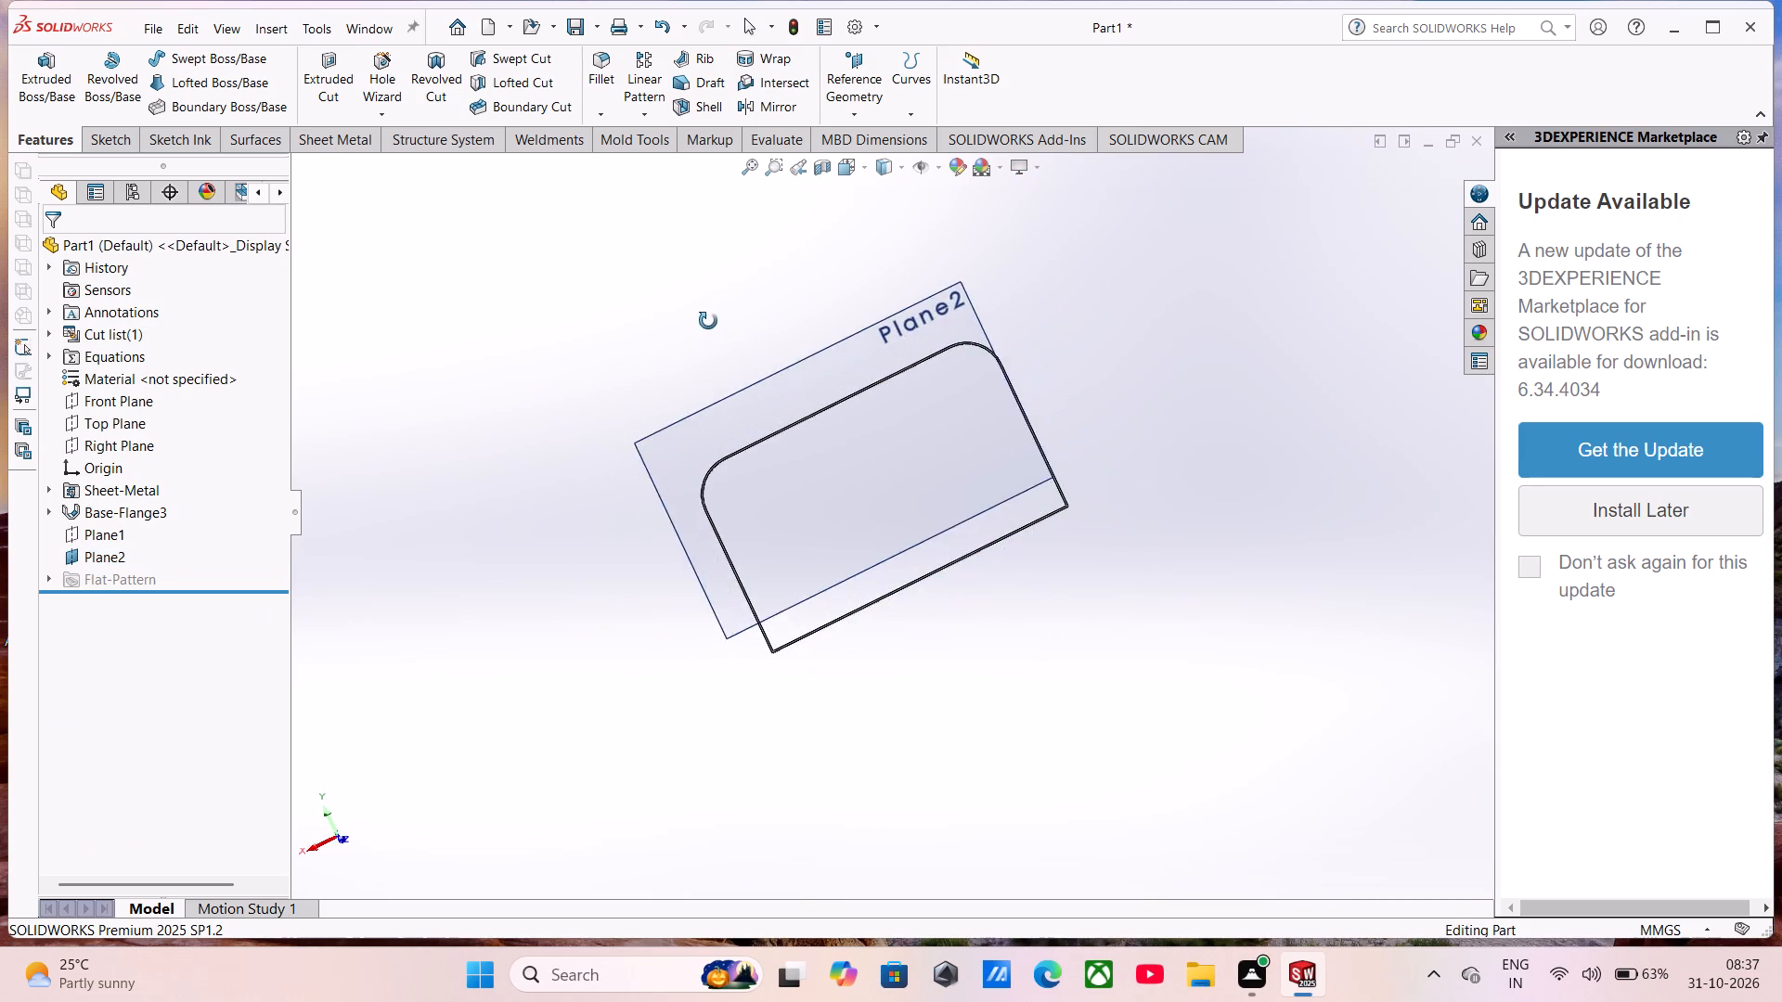
middle_drag(708, 321, 733, 371)
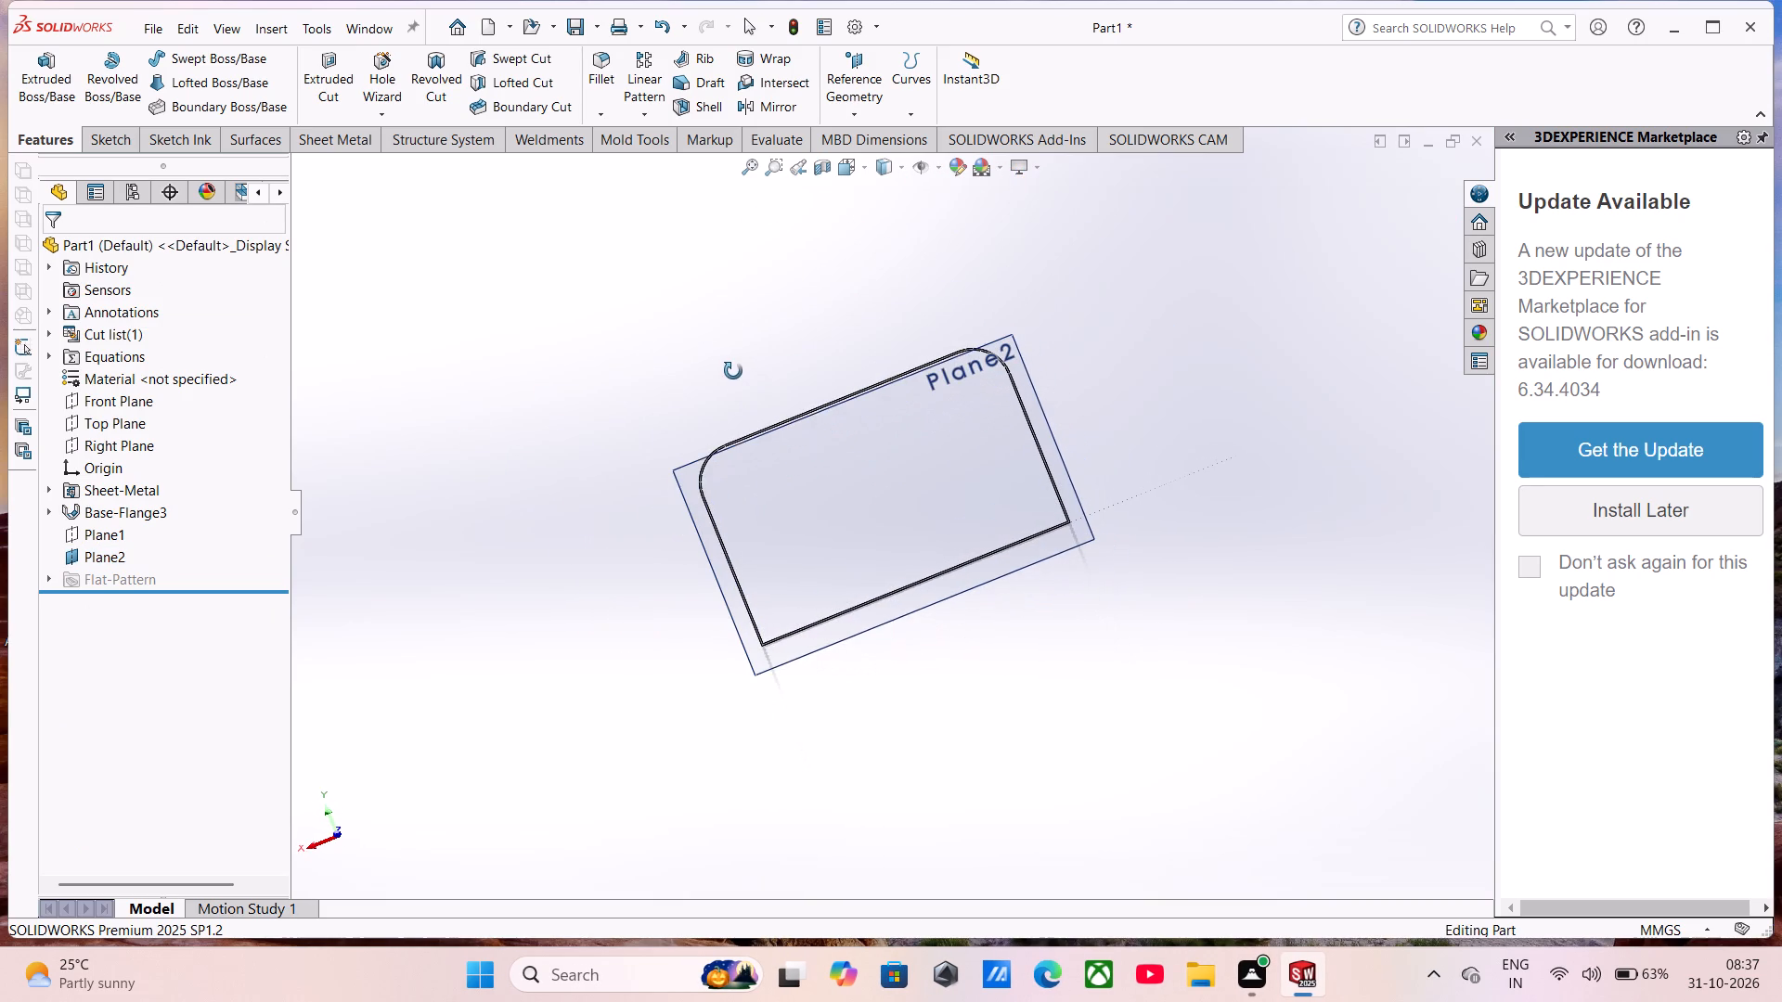
middle_drag(733, 371, 730, 364)
click(1011, 338)
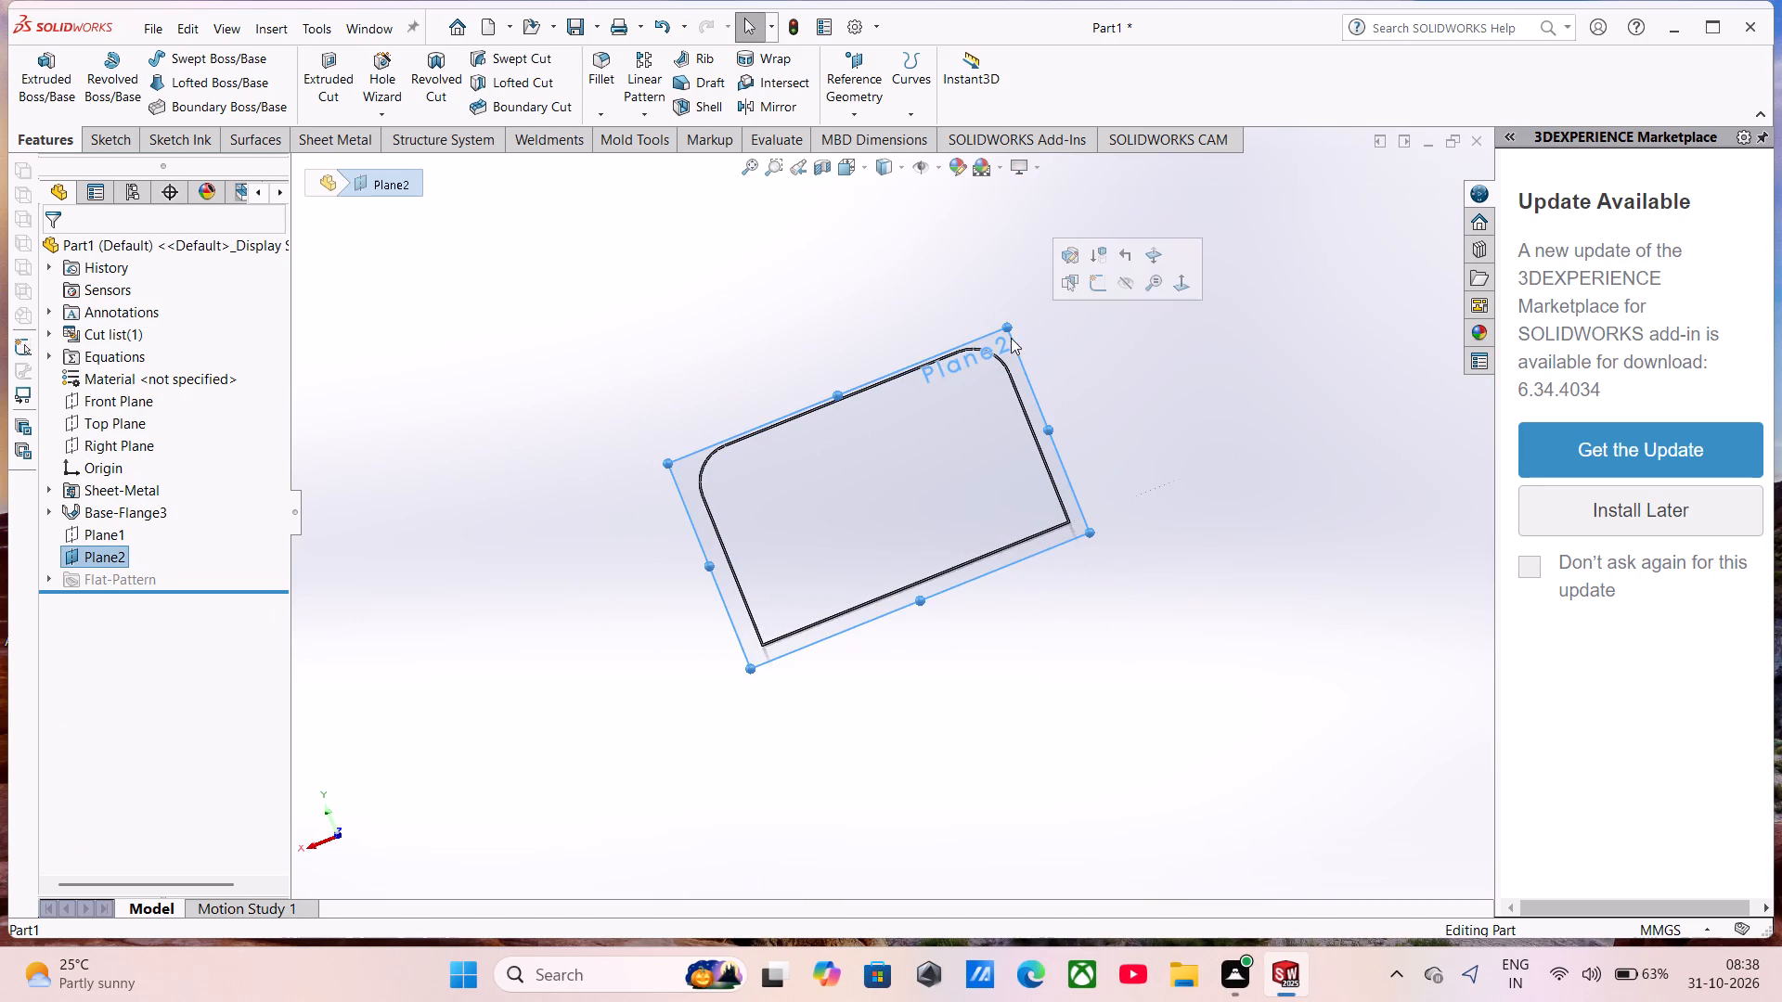
click(1088, 280)
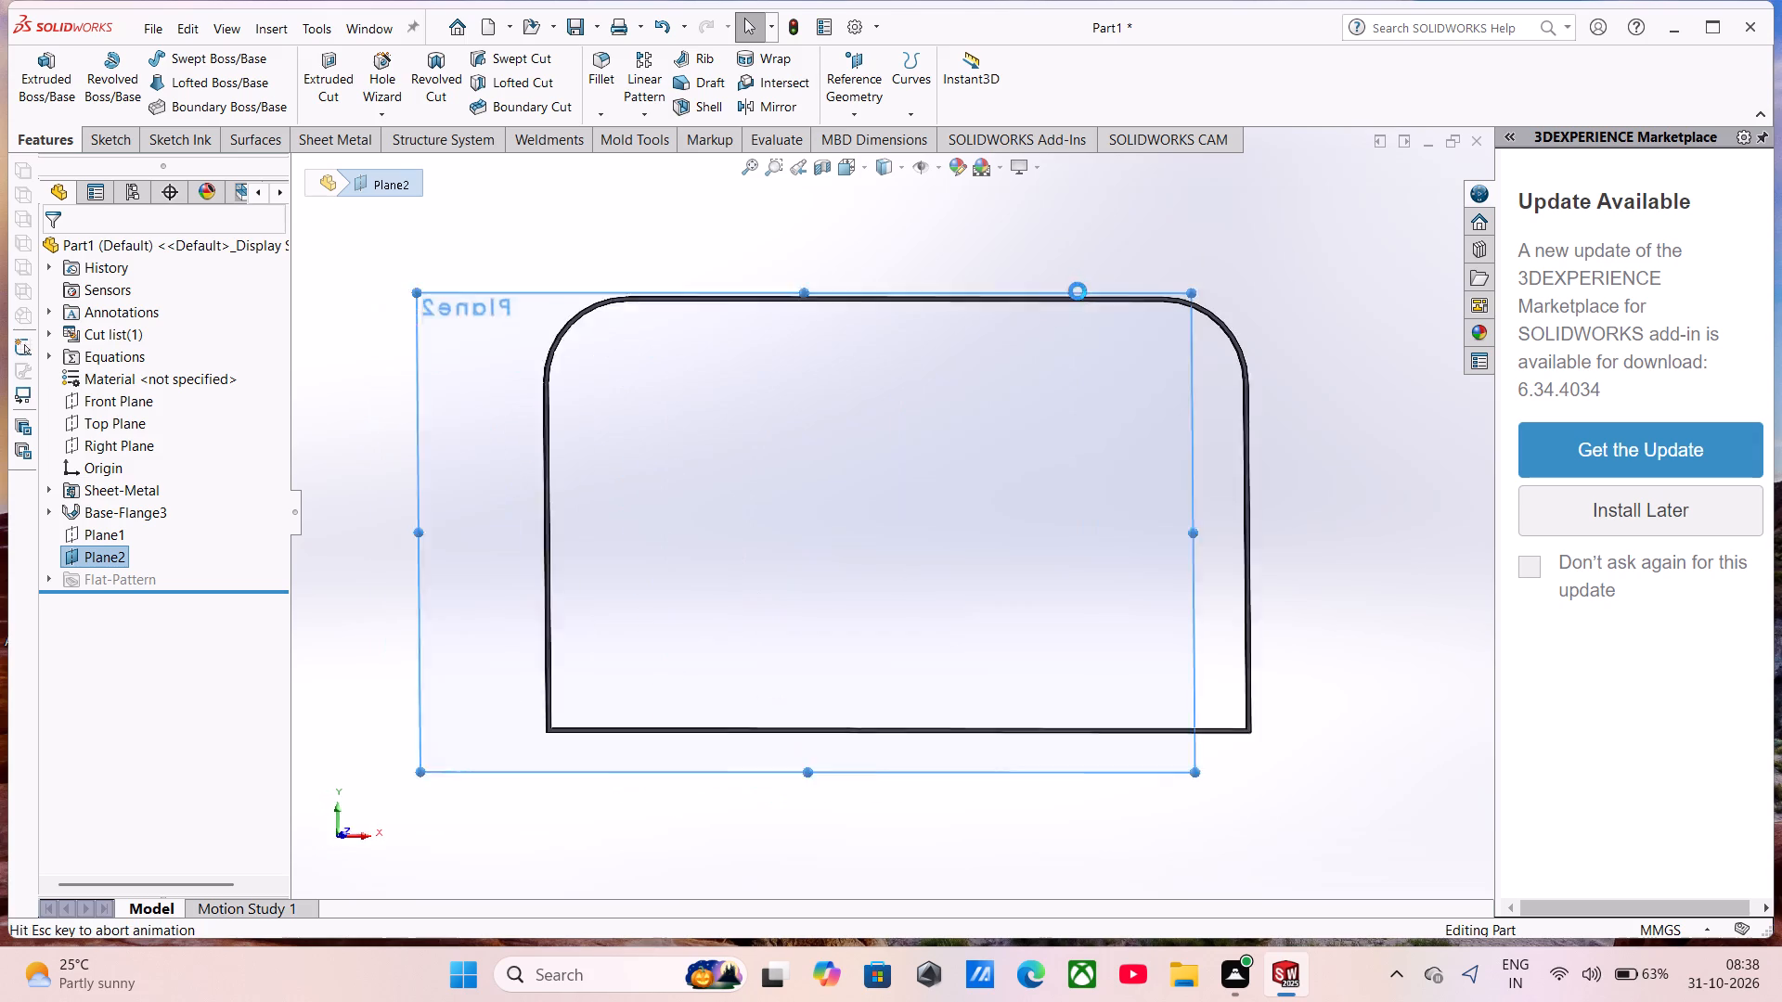
click(935, 208)
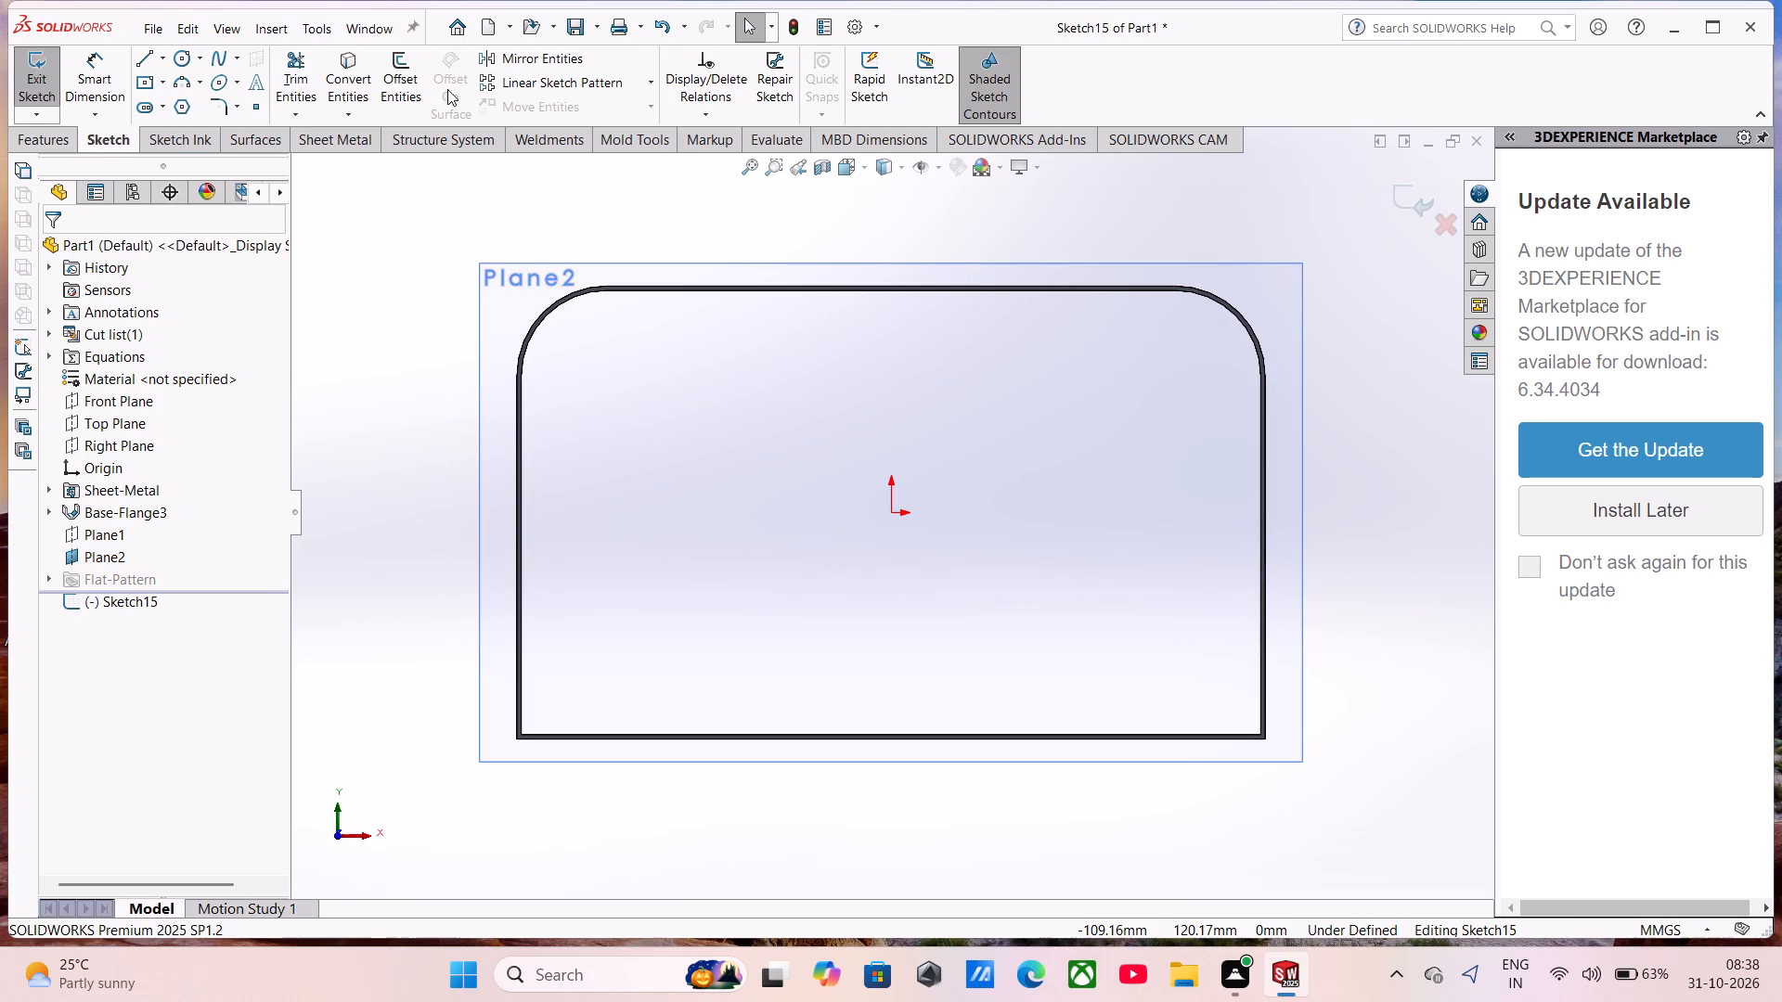
Begin converting the front ring's edges onto the rear-plane sketch, selecting outer and inner edges of both rounded upper corners and the top.
click(337, 85)
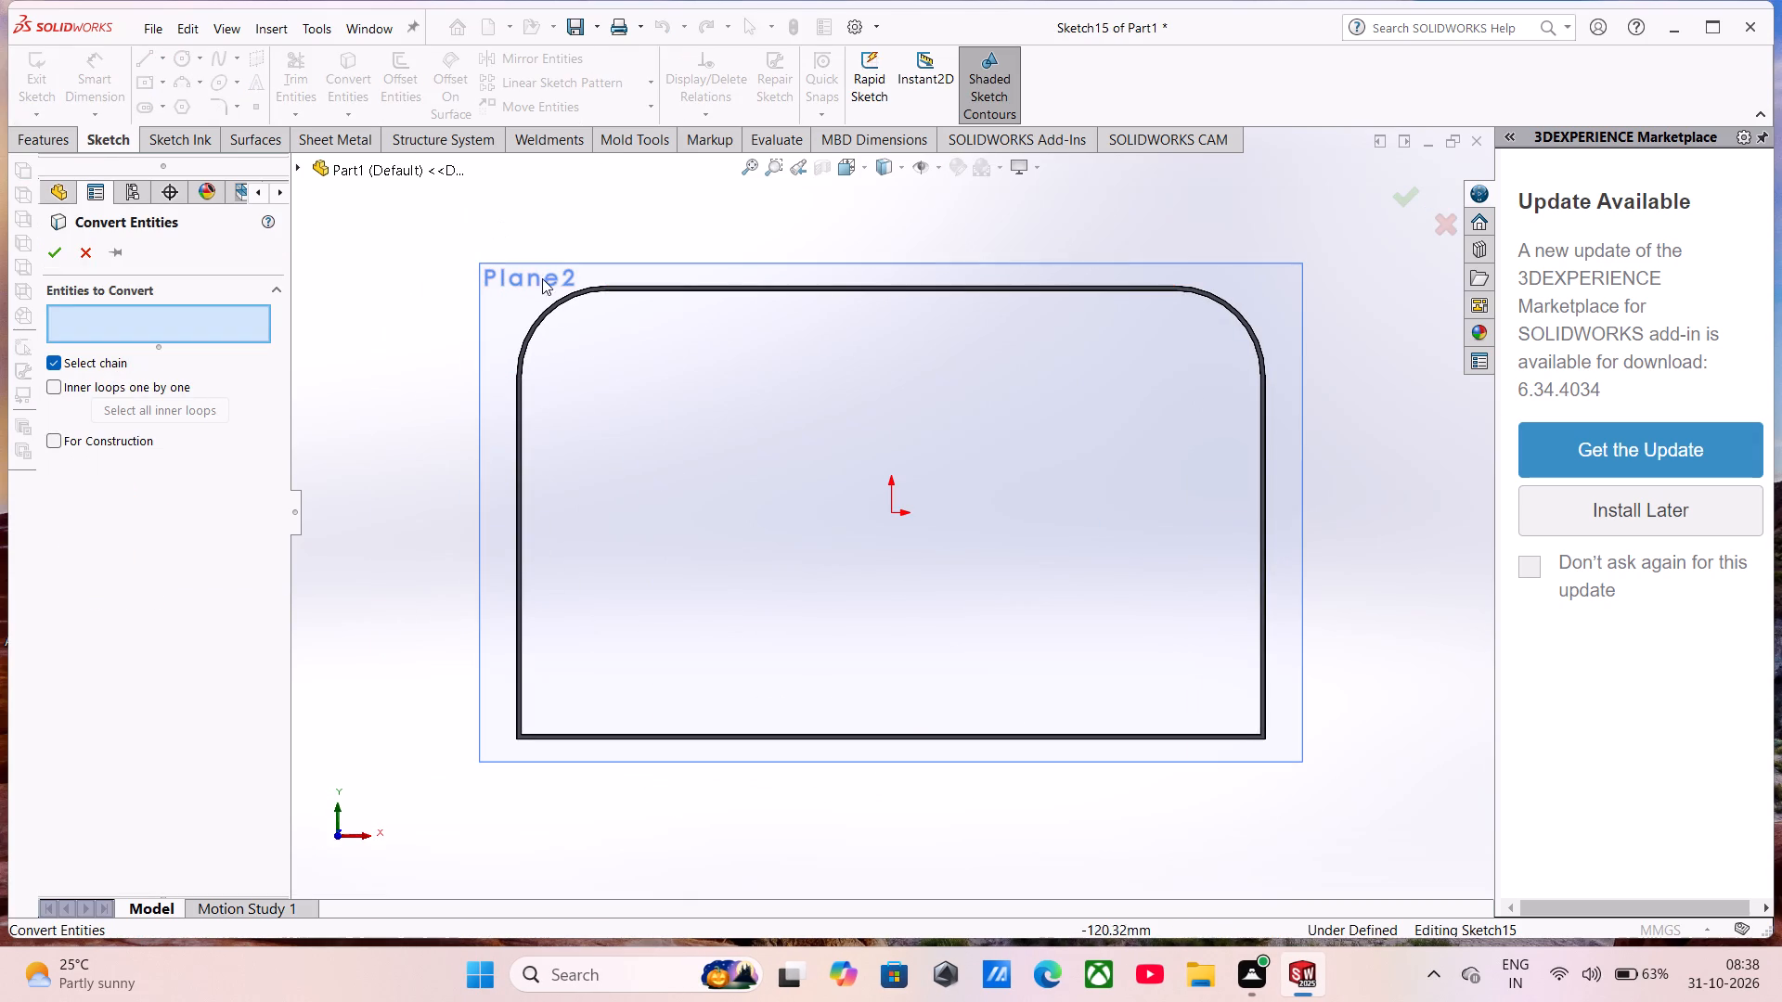
click(557, 299)
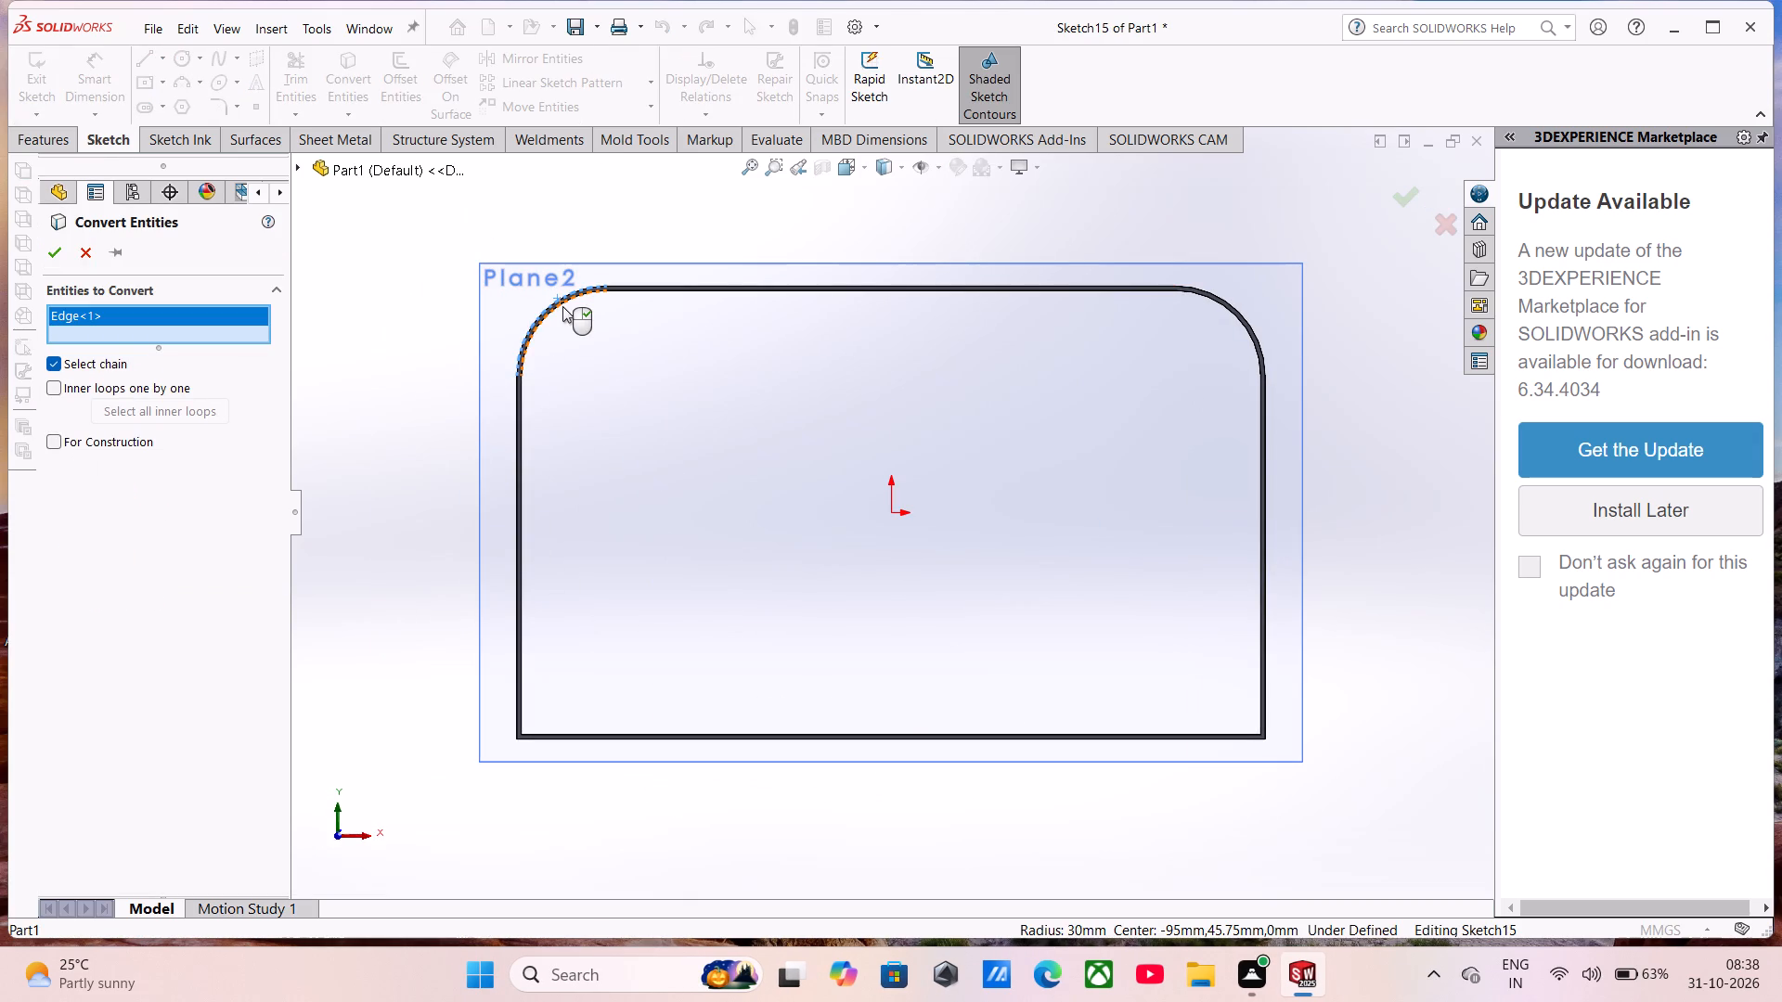
click(562, 306)
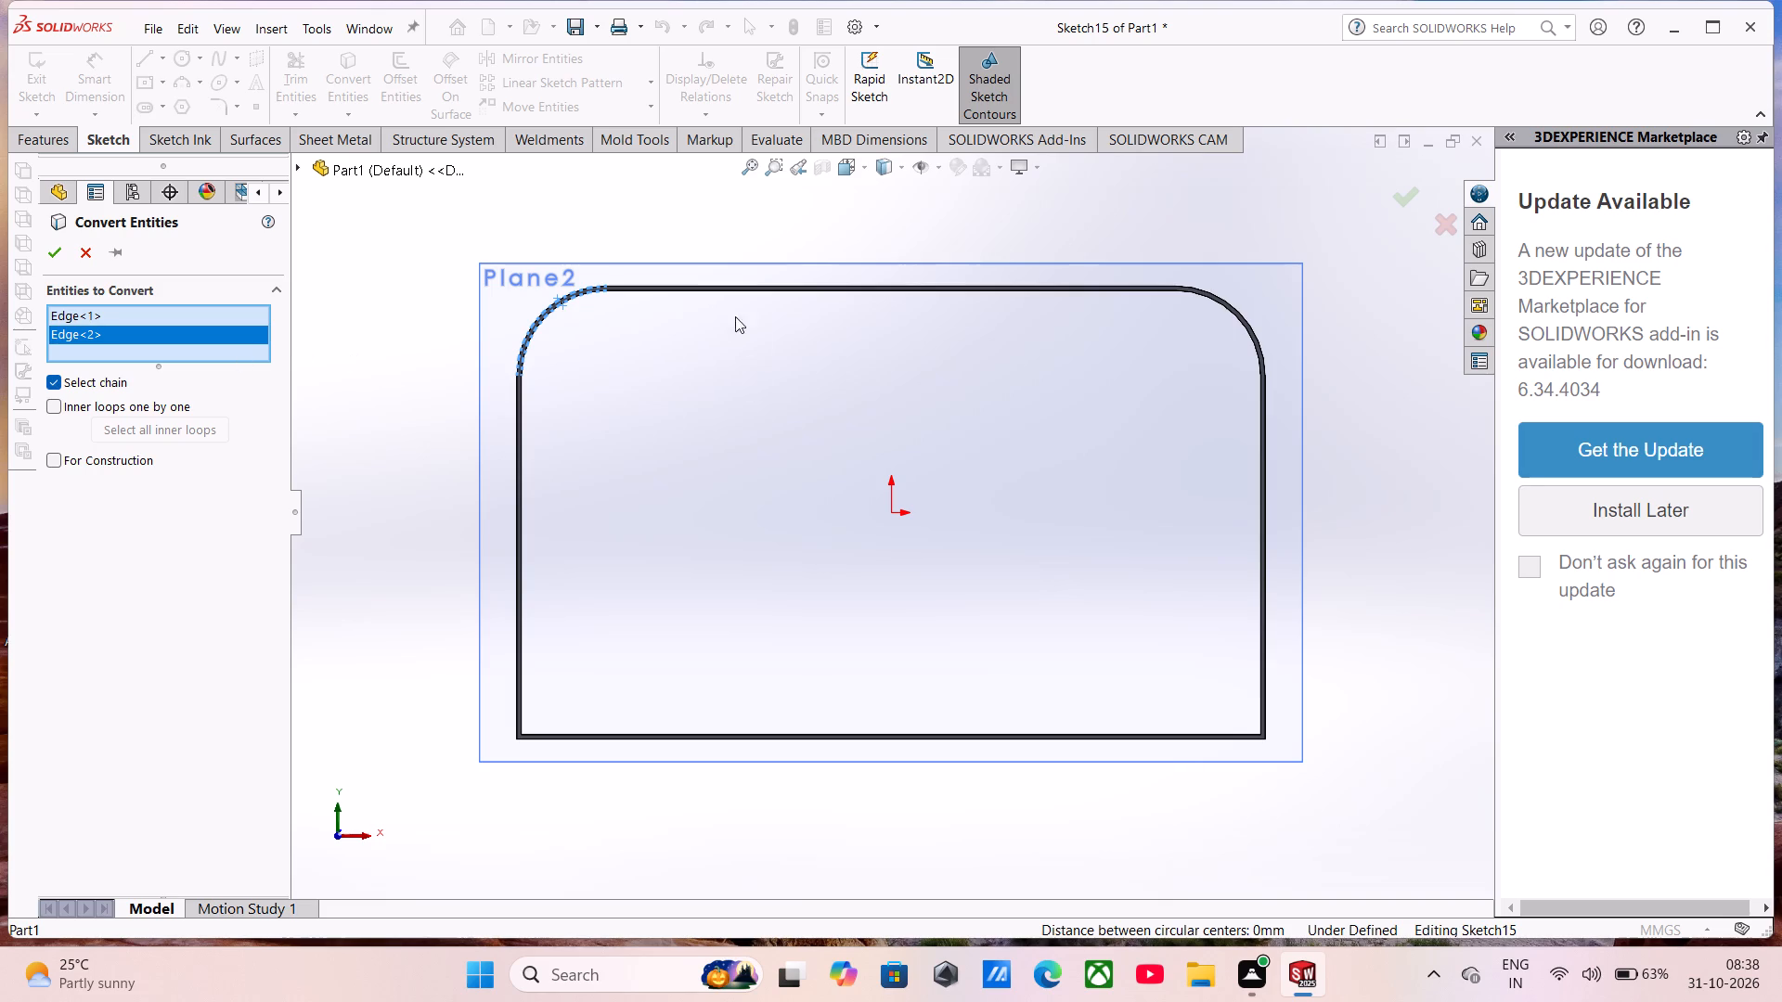
scroll(712, 302, down, 5)
click(675, 334)
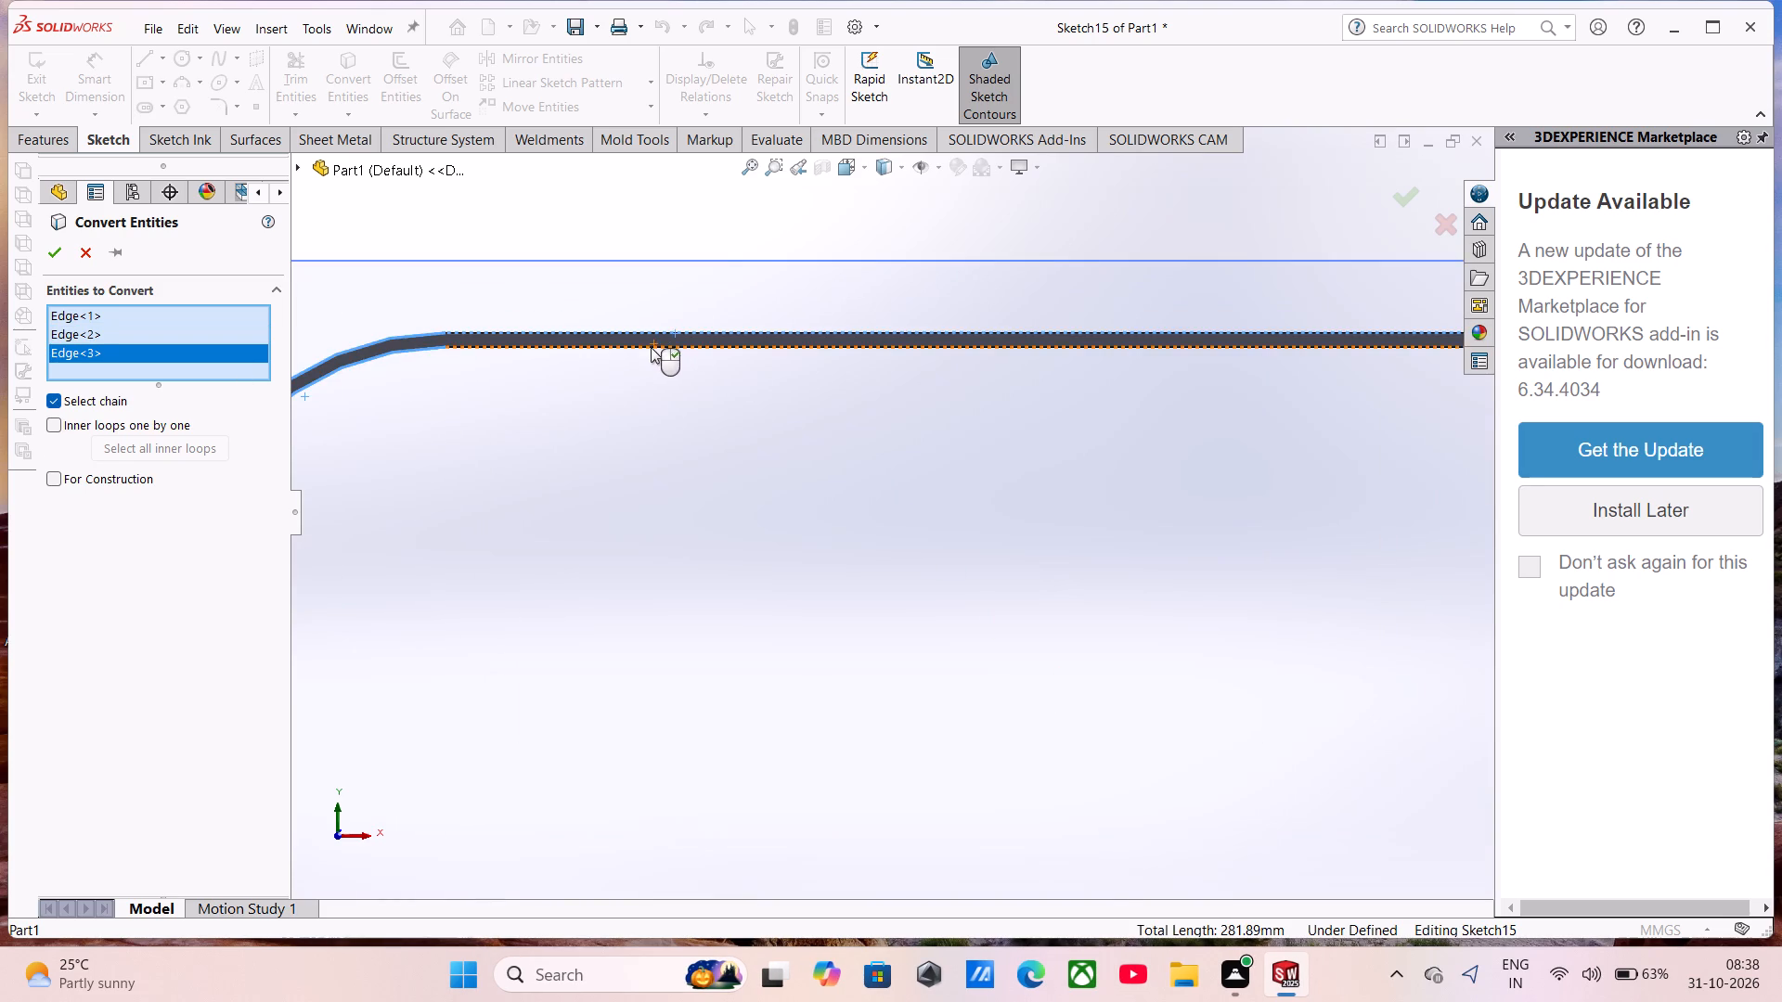
click(651, 347)
scroll(769, 382, up, 5)
scroll(970, 430, up, 2)
scroll(1286, 504, down, 5)
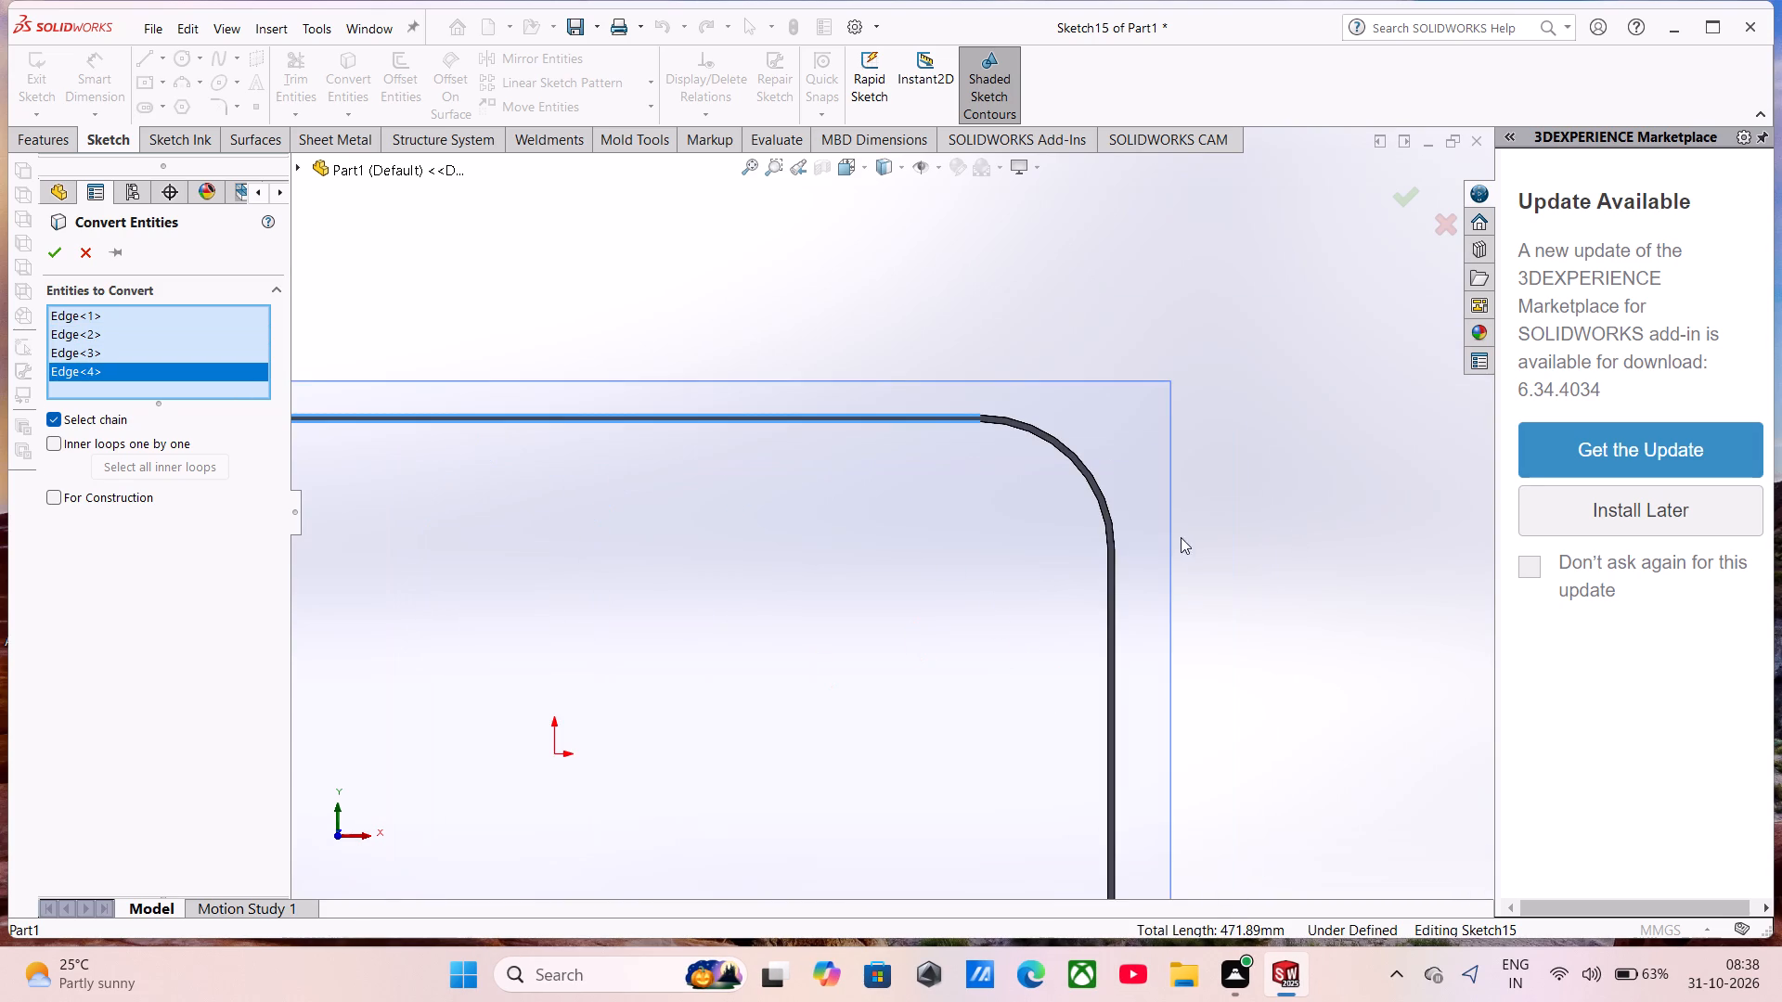
scroll(1035, 475, down, 5)
click(975, 432)
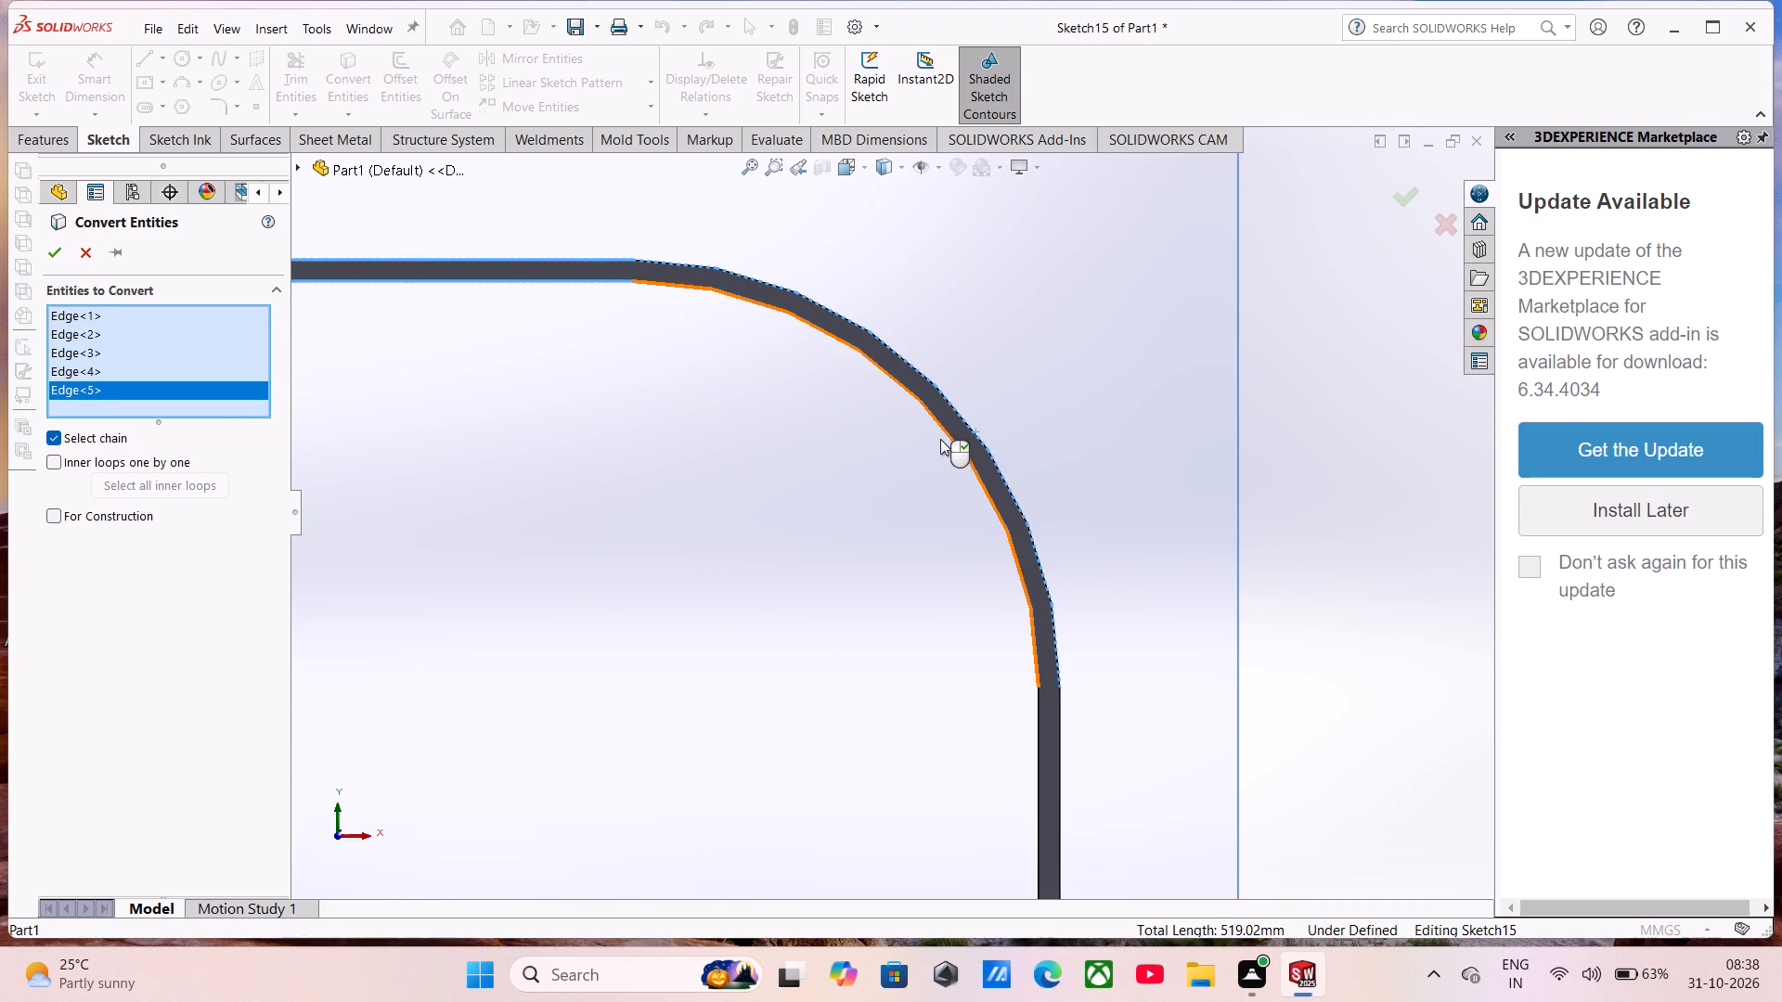
click(944, 429)
Add the outer and inner edges of both vertical sides and the bottom, and convert the complete ring outline into the sketch.
scroll(936, 504, up, 5)
scroll(948, 571, down, 3)
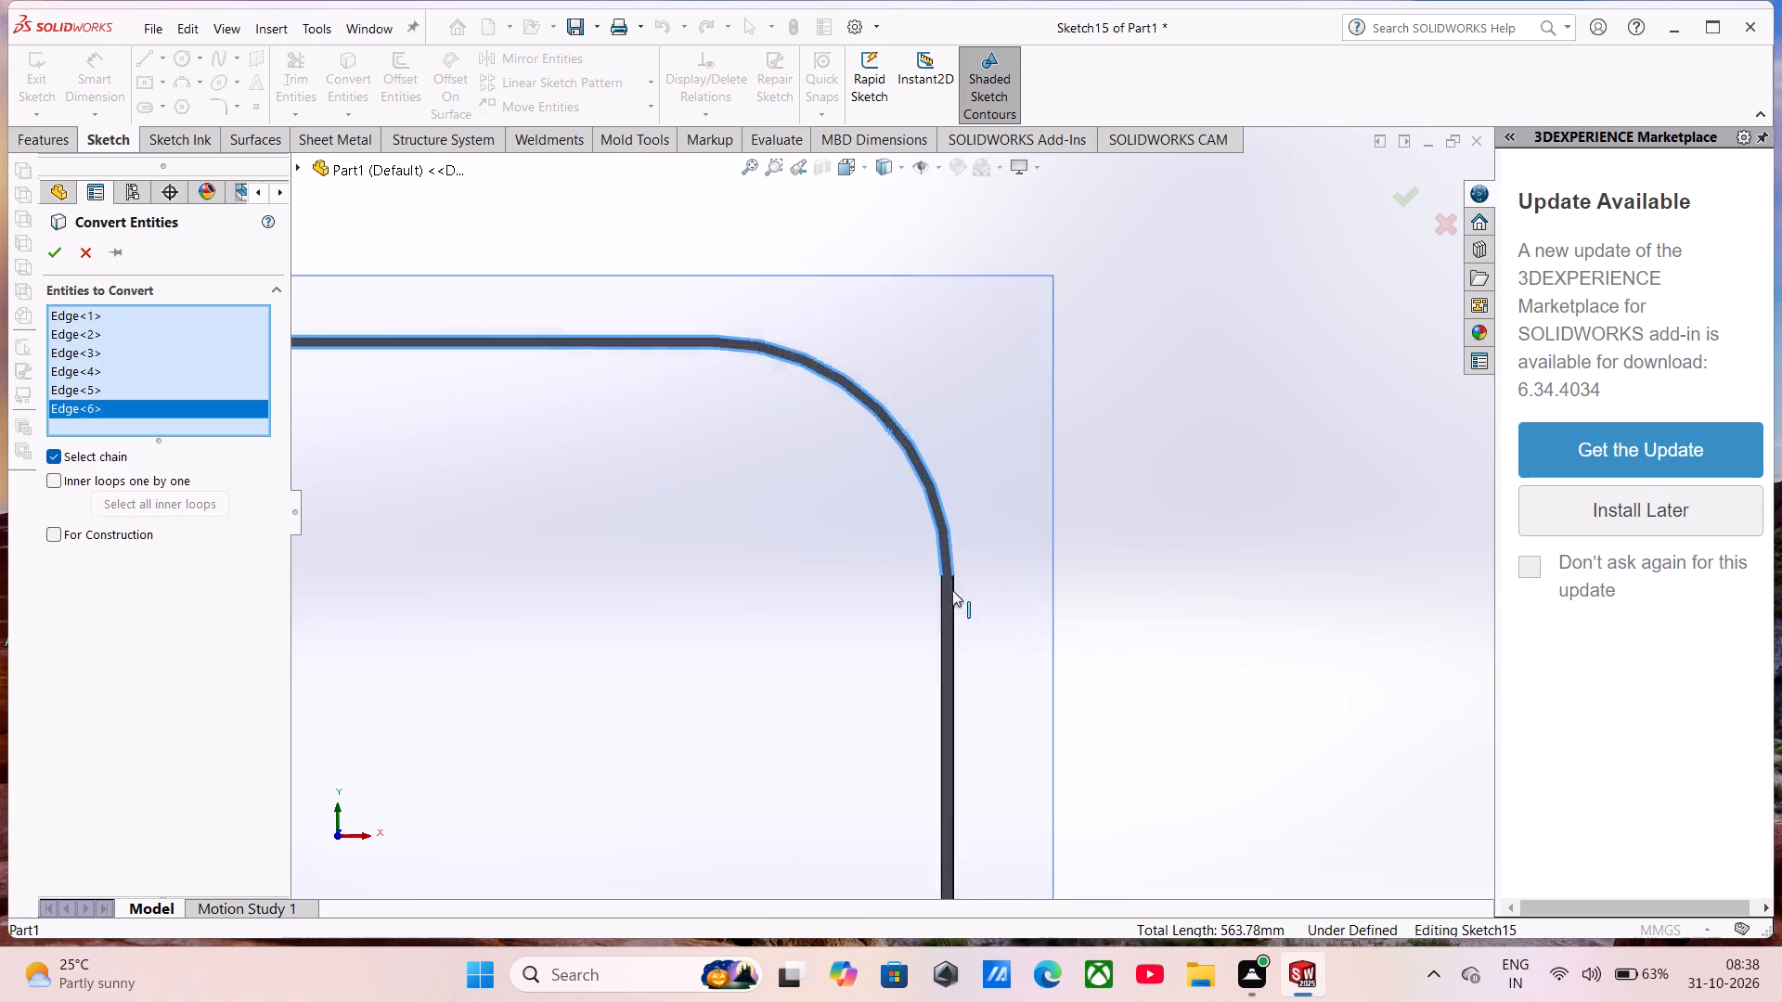
scroll(952, 590, down, 2)
click(942, 655)
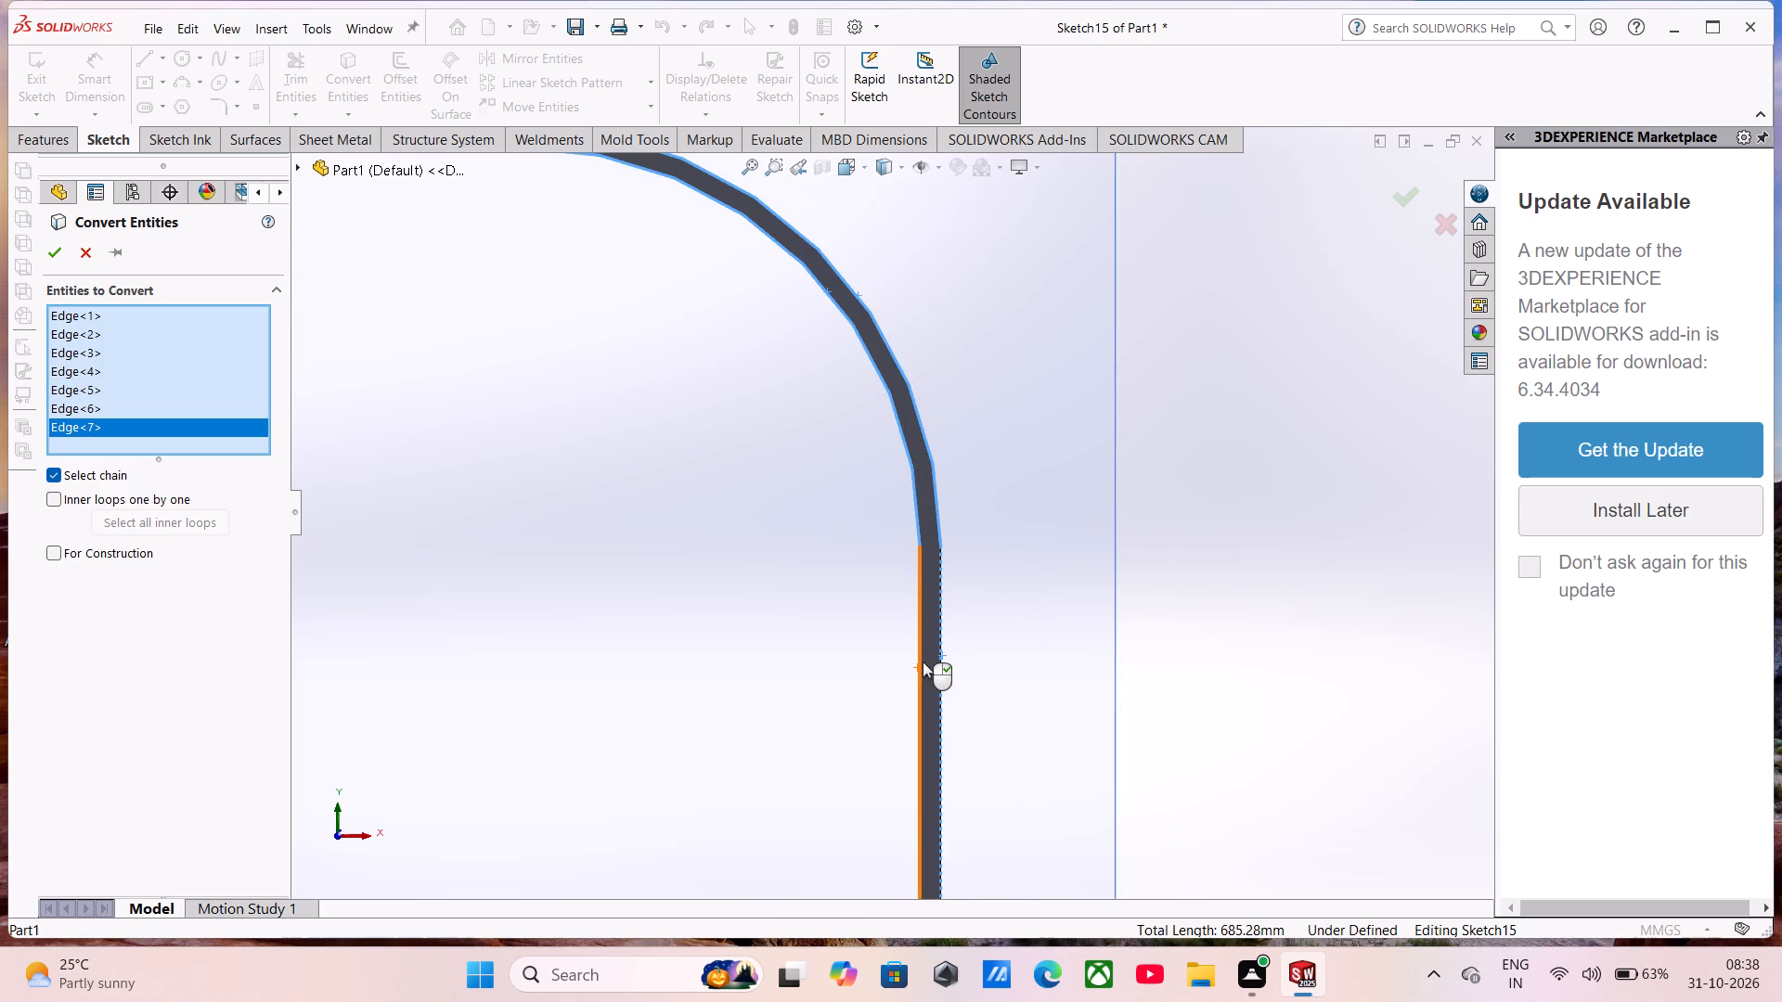
click(923, 662)
scroll(931, 660, up, 12)
scroll(834, 713, down, 6)
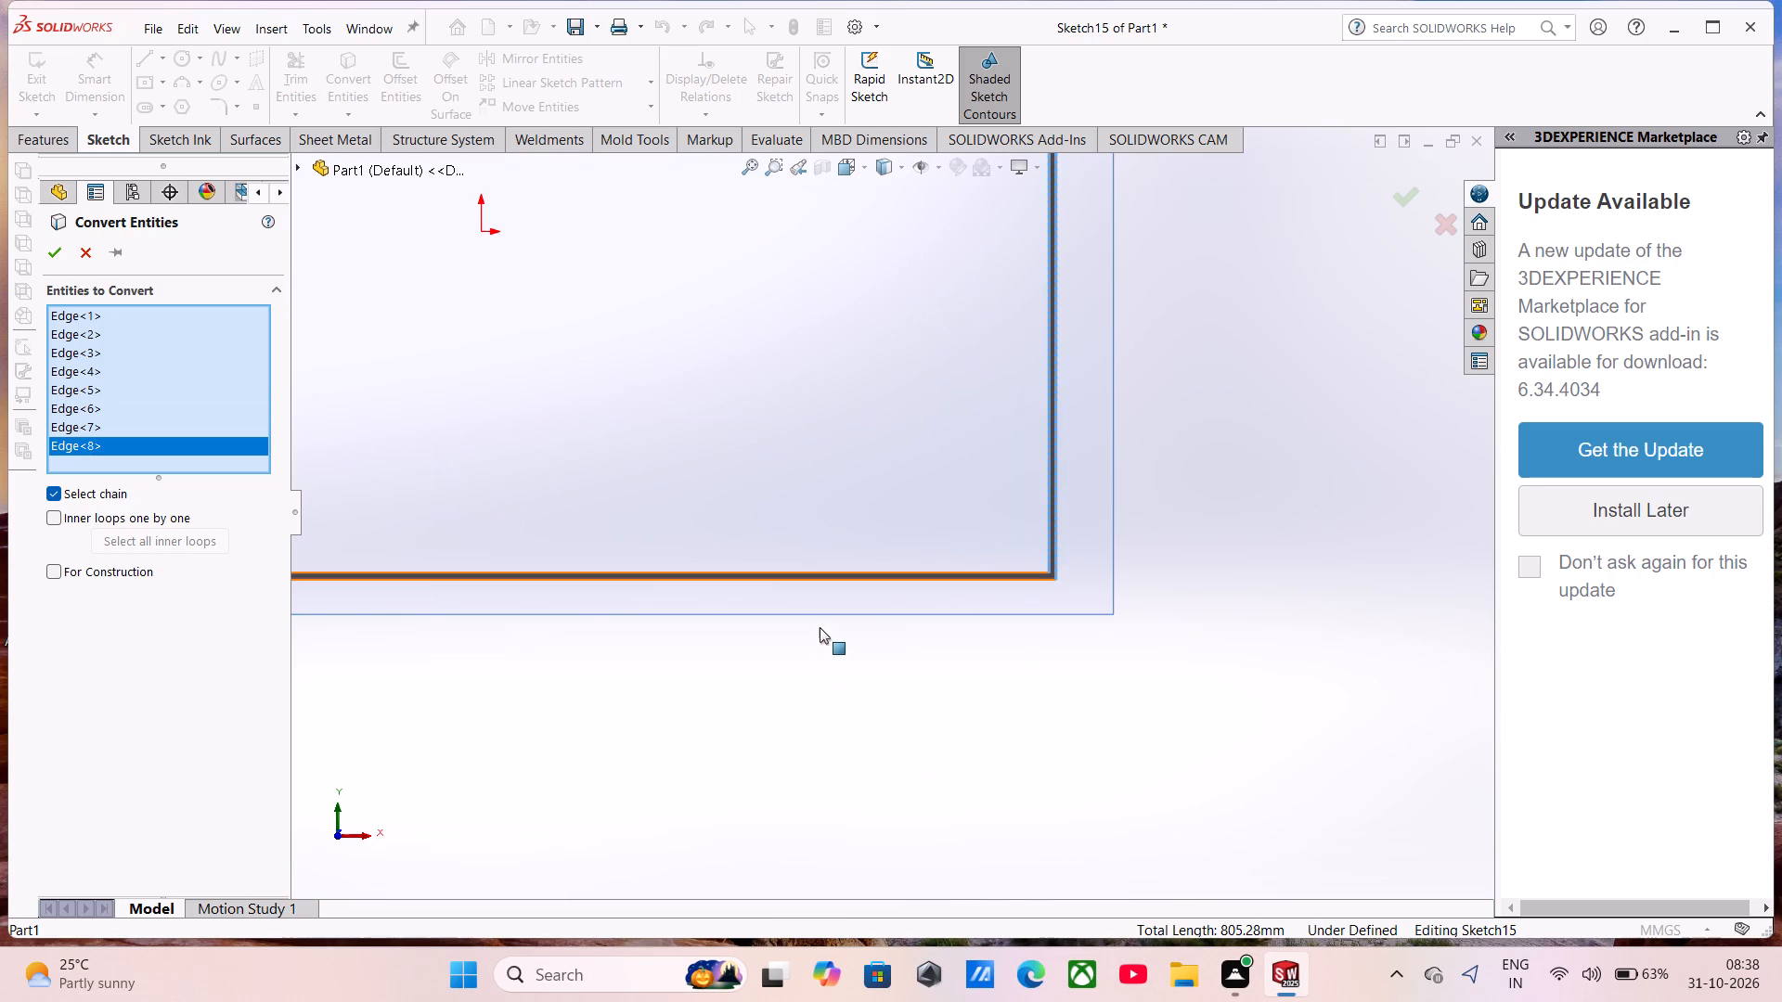
click(853, 583)
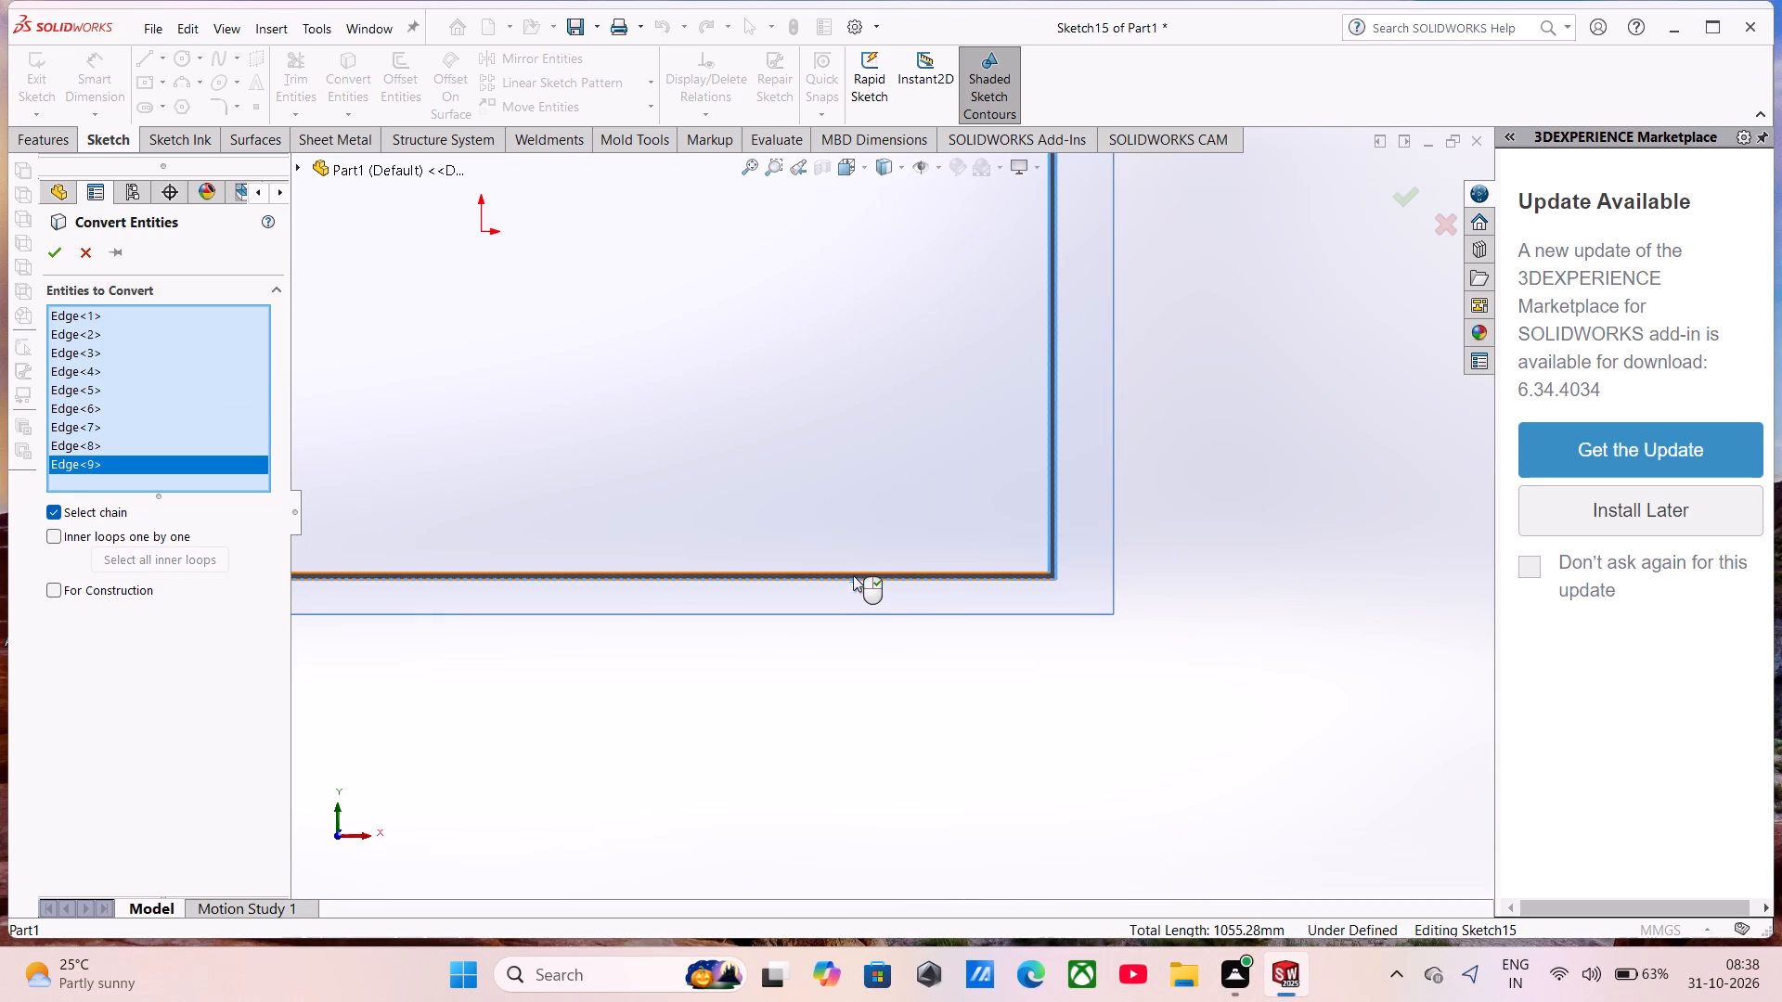
click(853, 573)
scroll(850, 574, up, 10)
scroll(718, 477, down, 11)
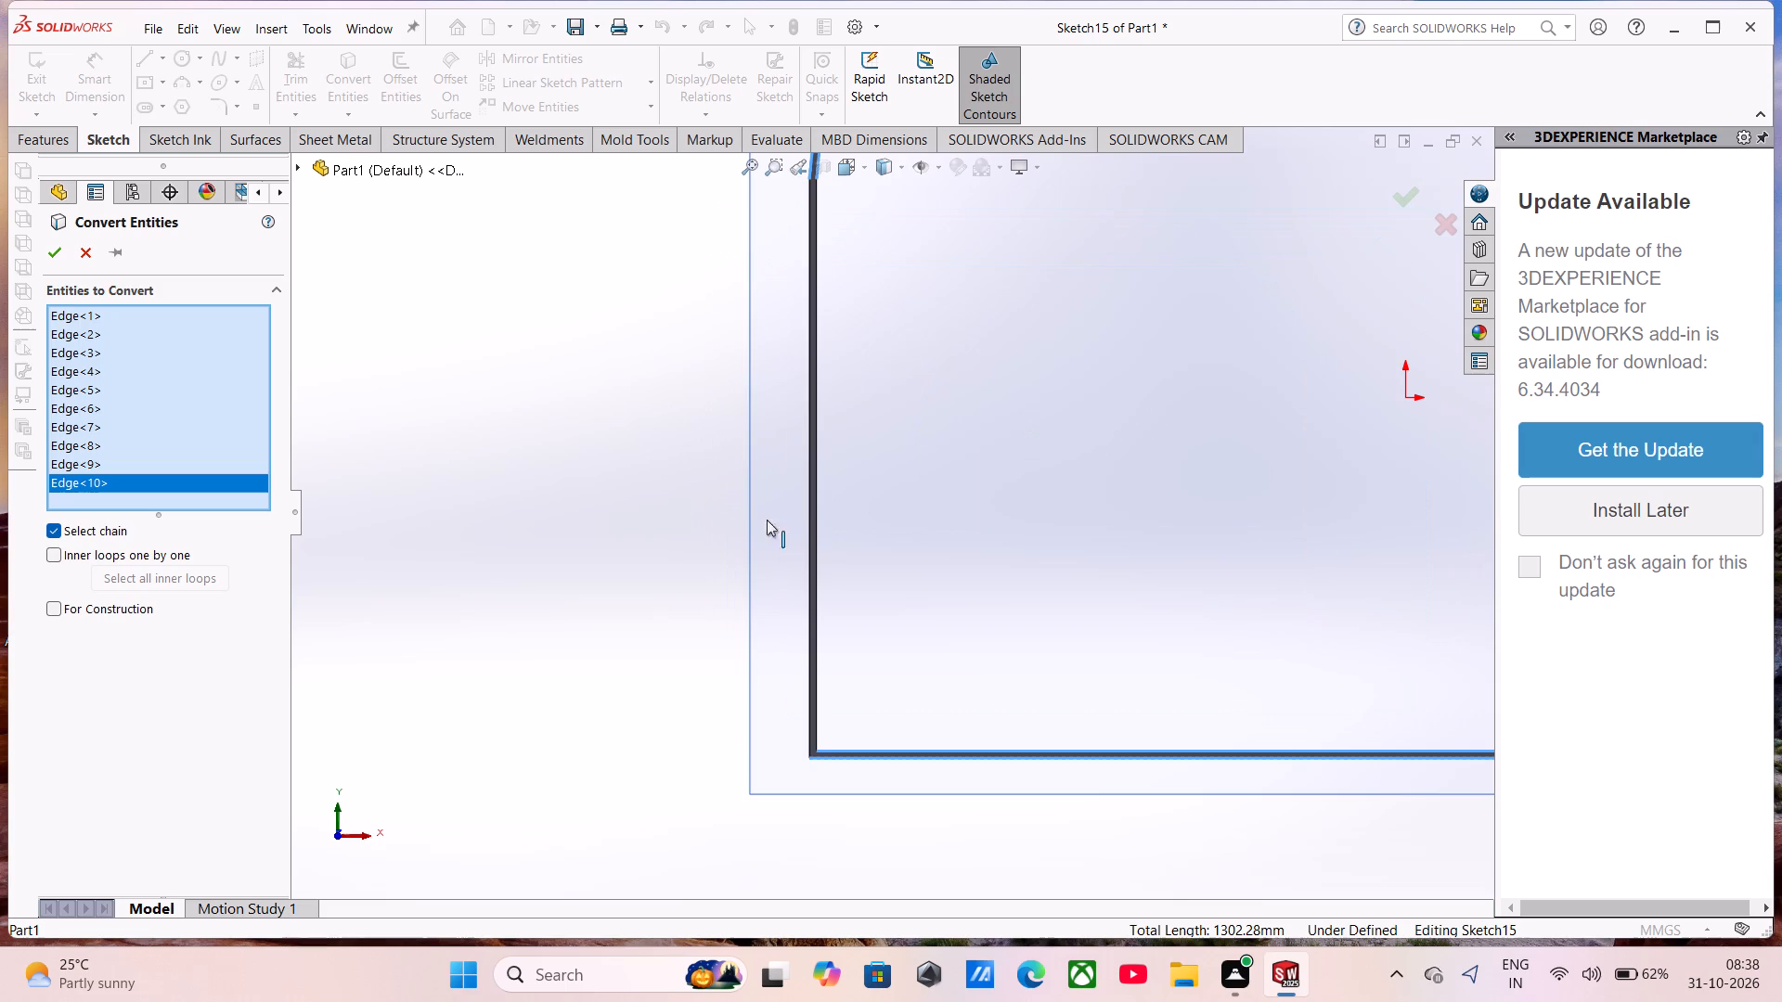
click(810, 519)
click(818, 507)
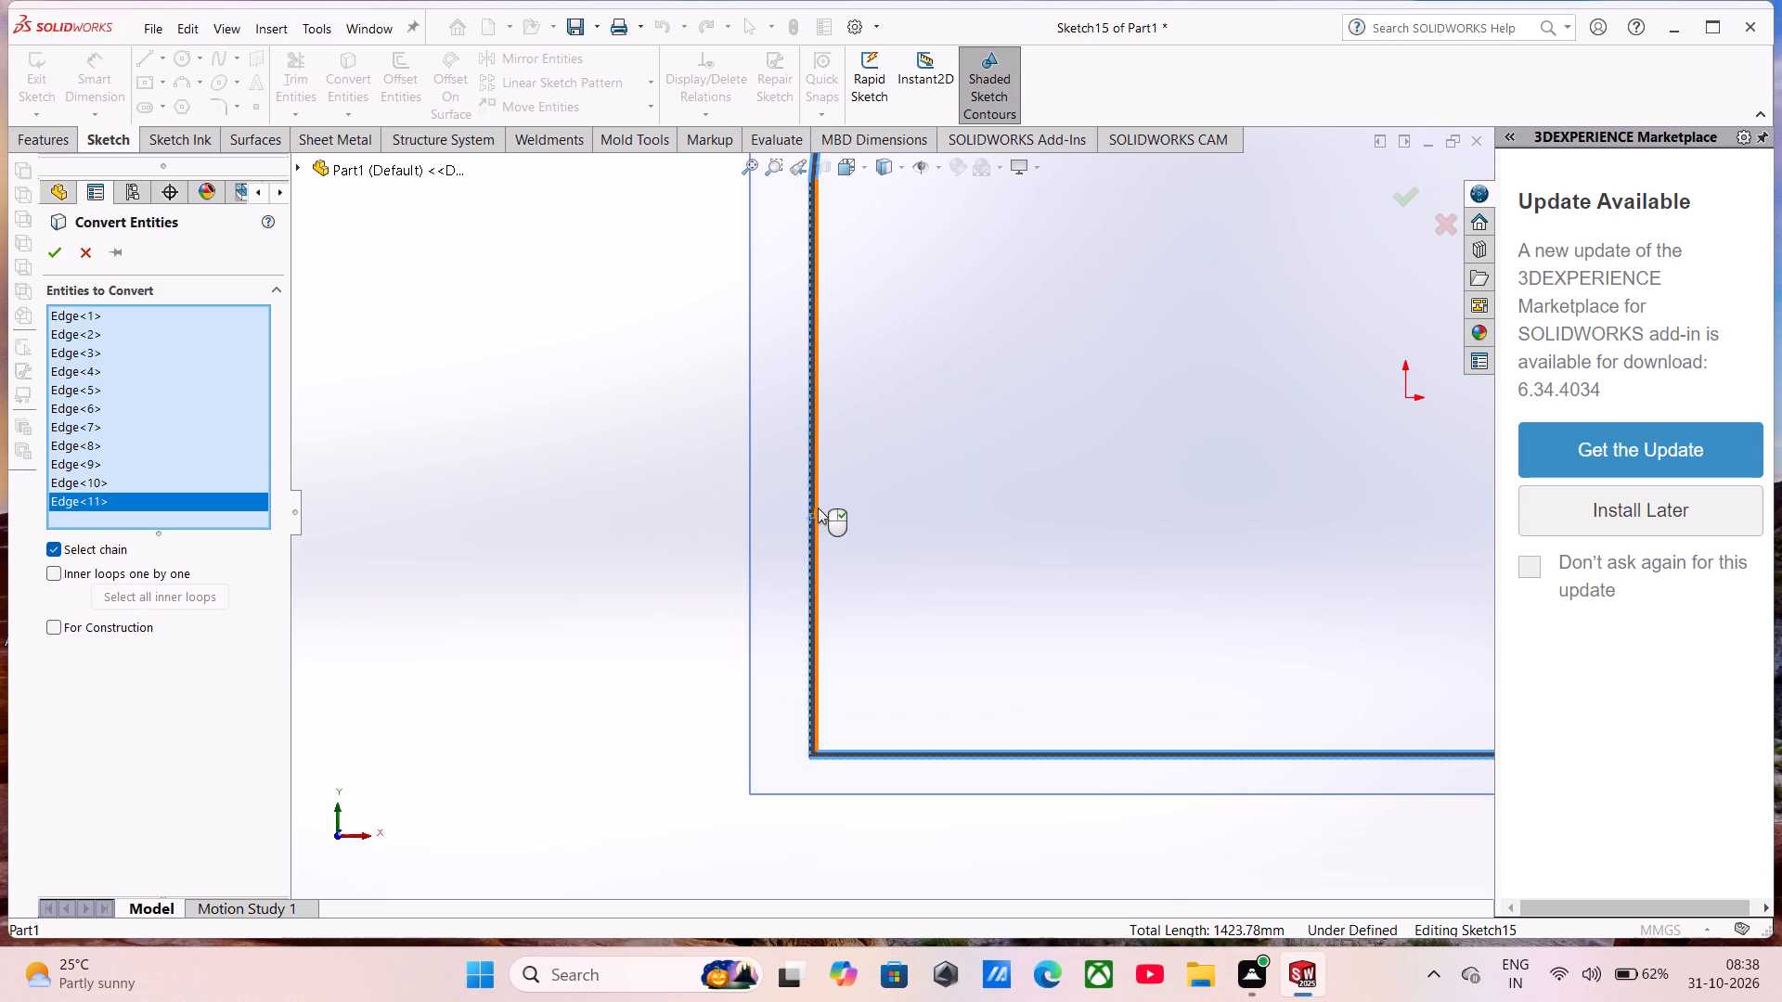
scroll(818, 507, up, 6)
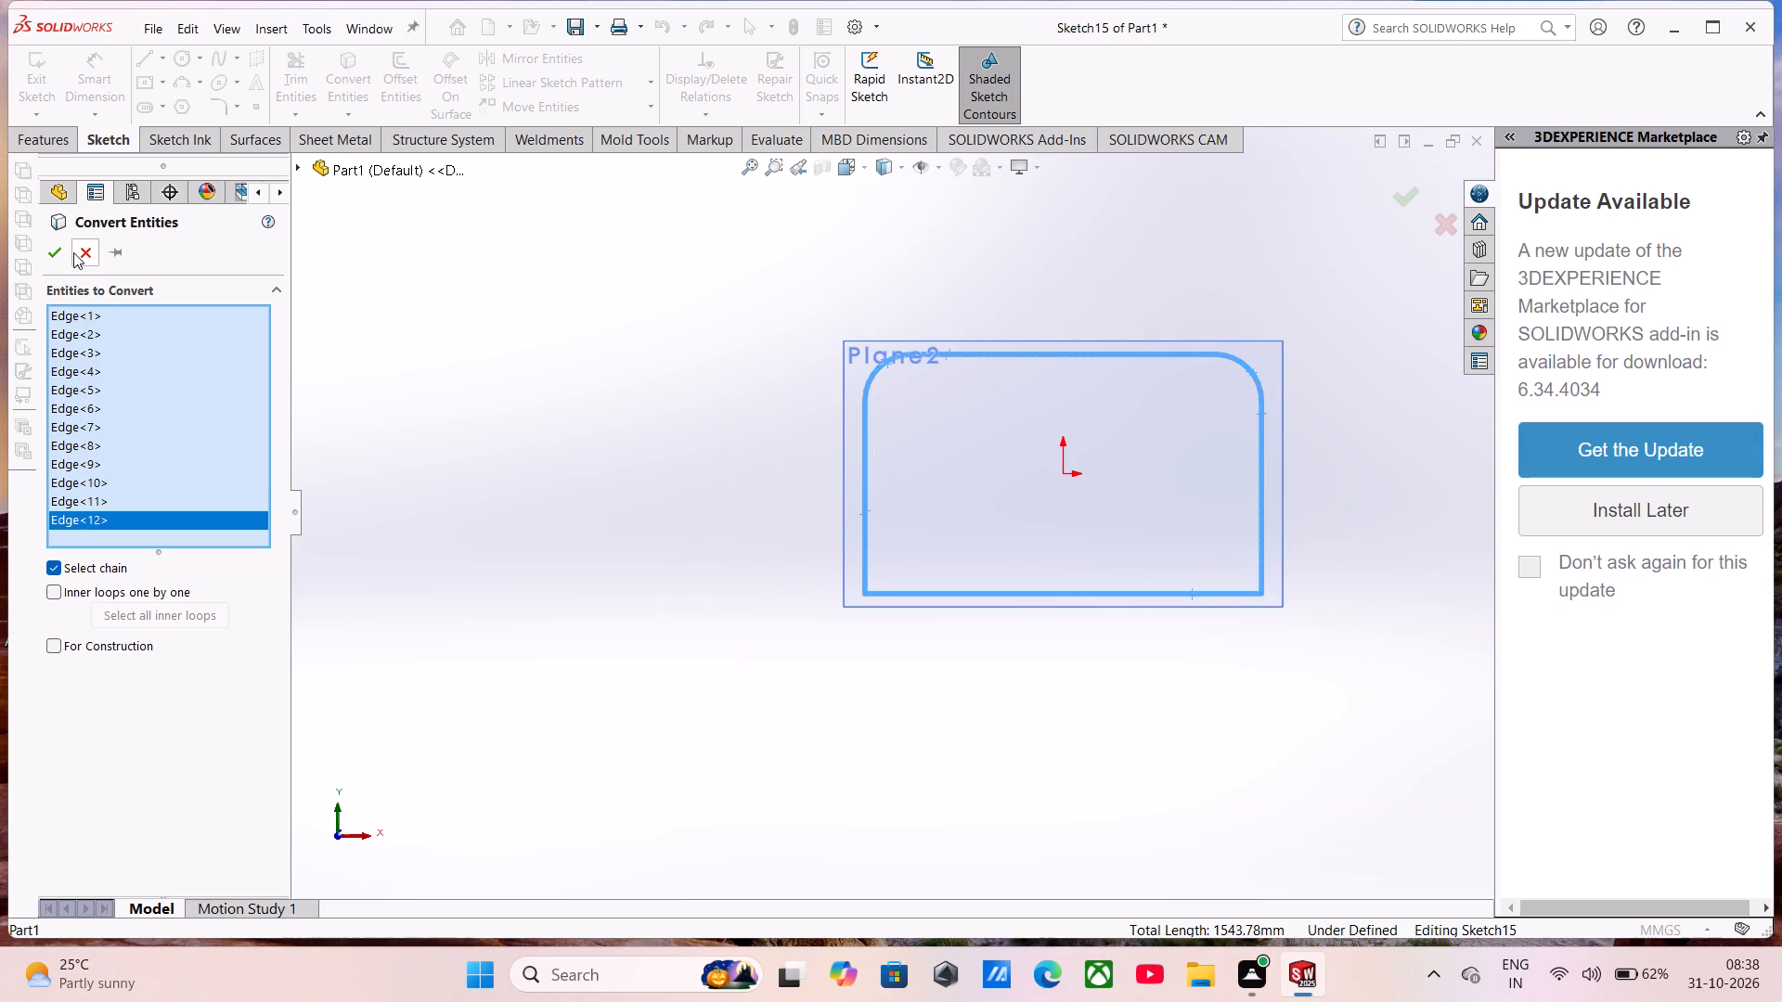
click(60, 254)
Create a 1.5 mm thick base flange from the converted ring sketch on the rear plane.
middle_click(535, 385)
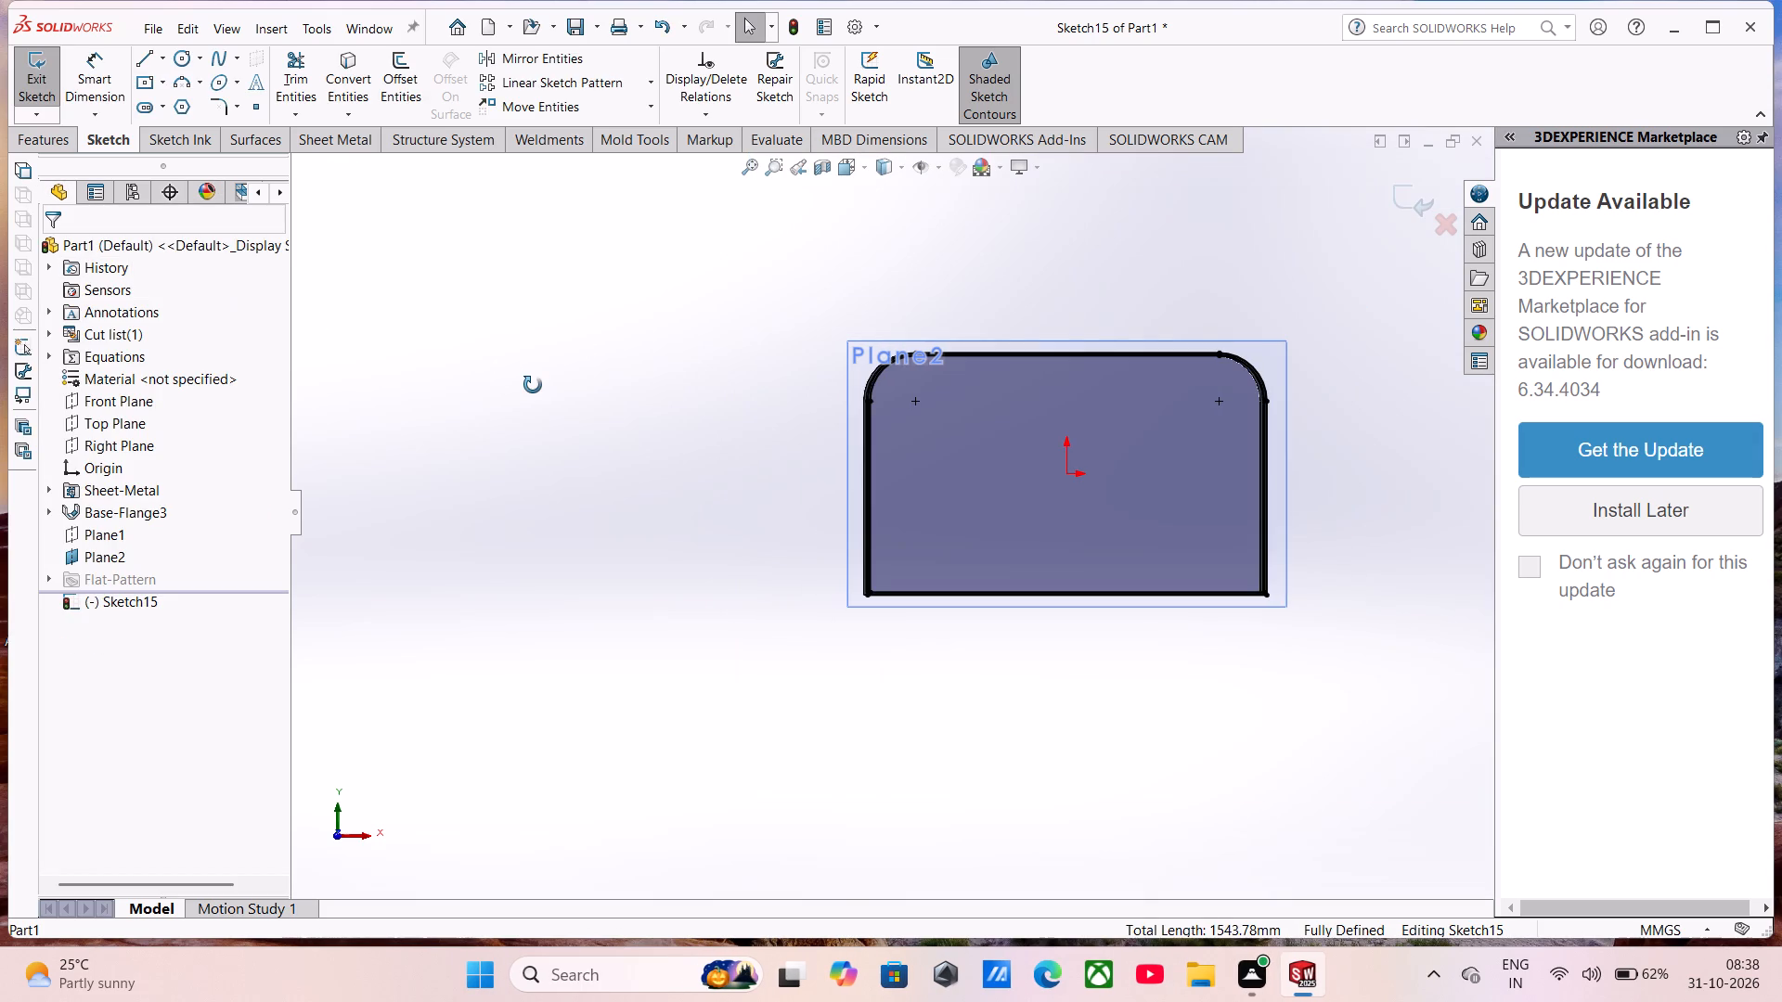
middle_drag(1304, 255, 1233, 346)
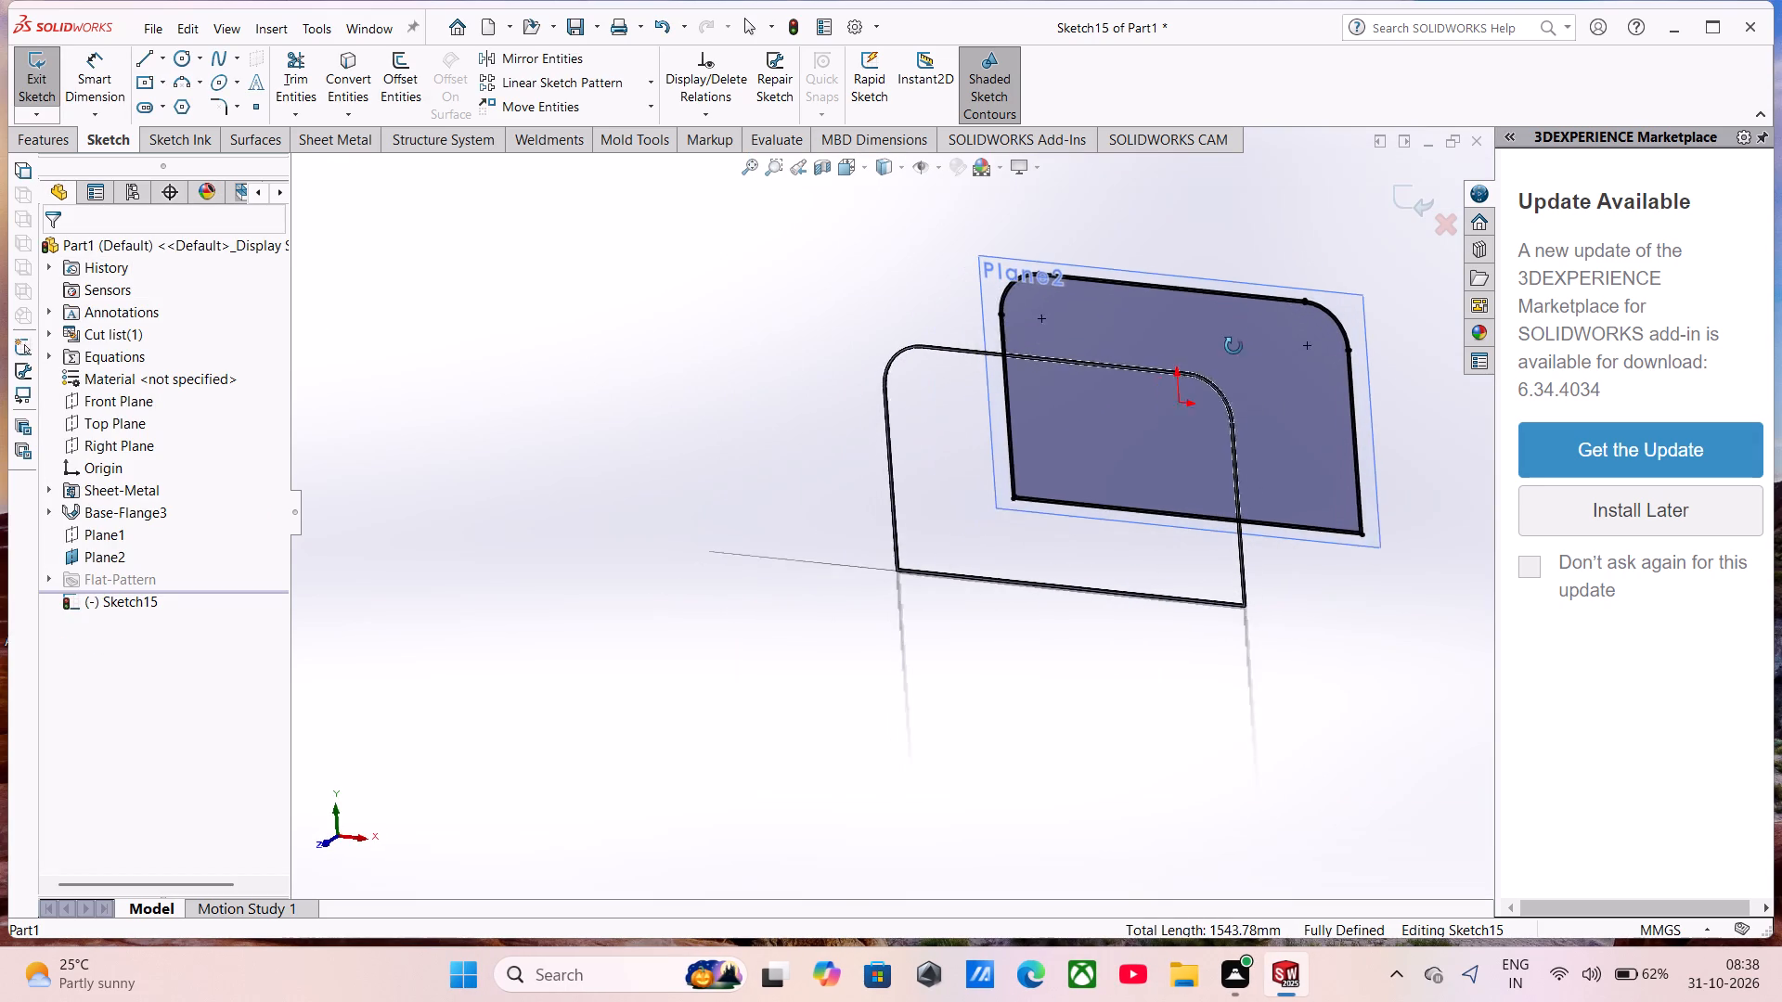
middle_drag(1233, 346, 1225, 350)
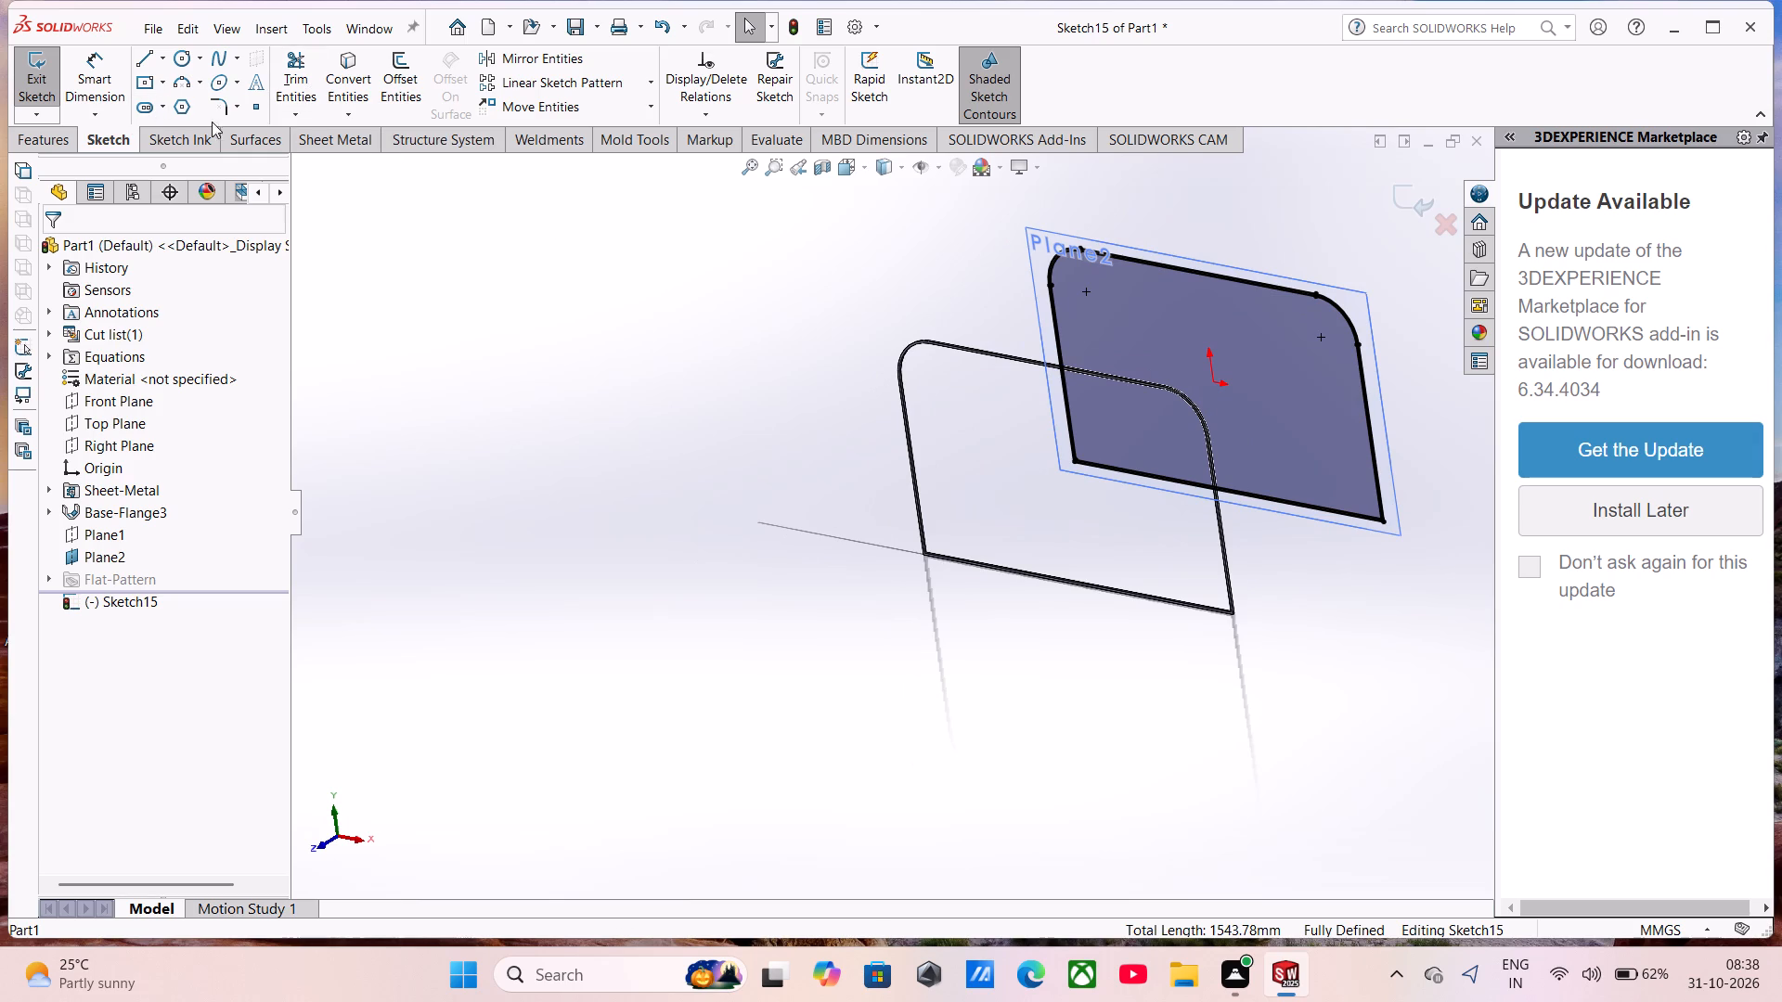
click(351, 139)
click(45, 78)
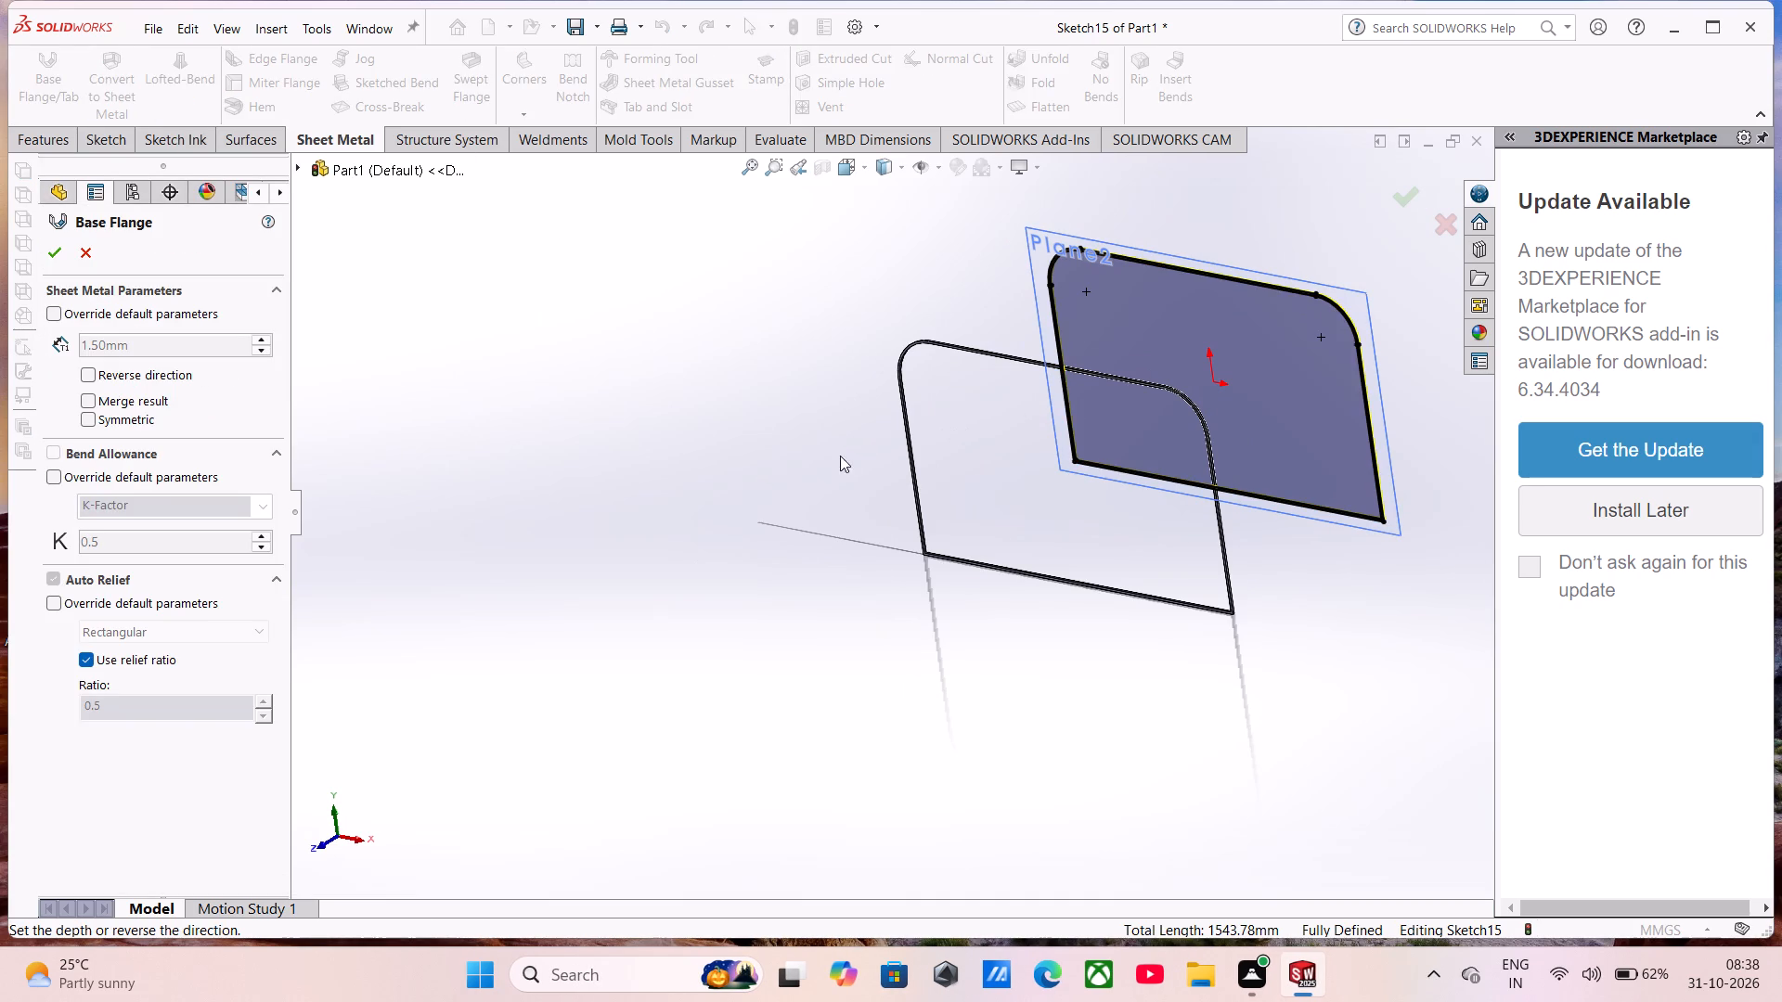
scroll(1068, 412, down, 8)
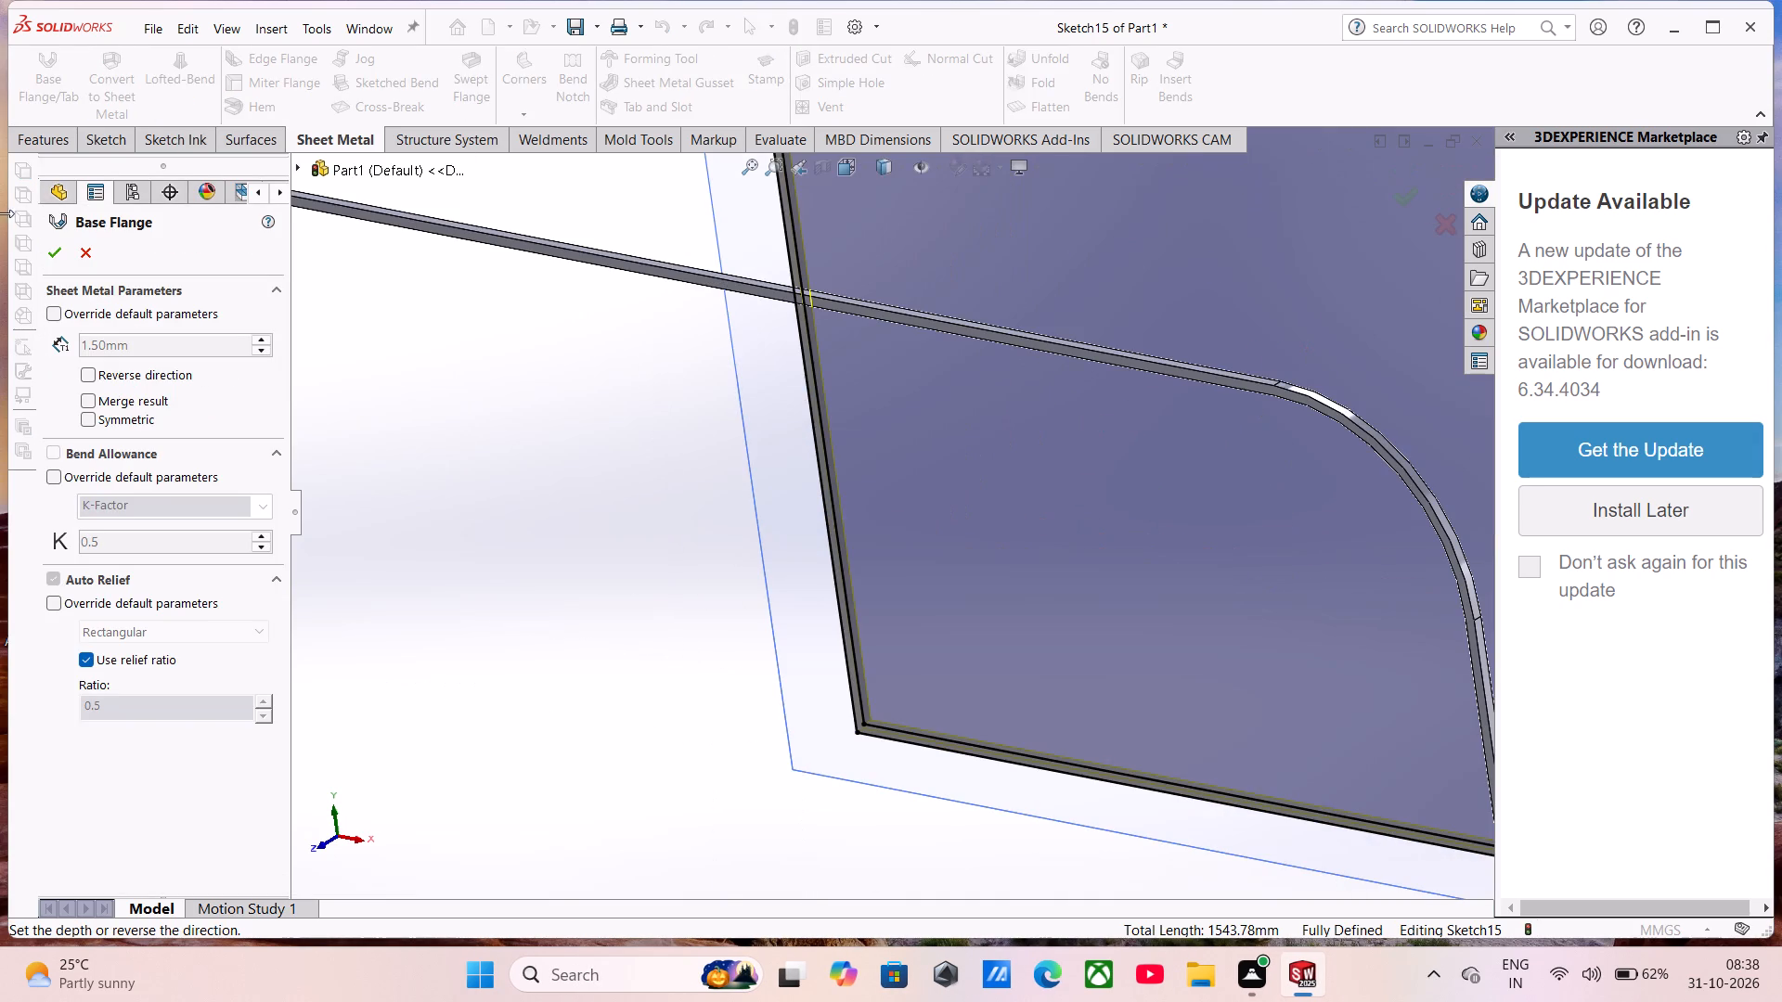
scroll(384, 295, up, 7)
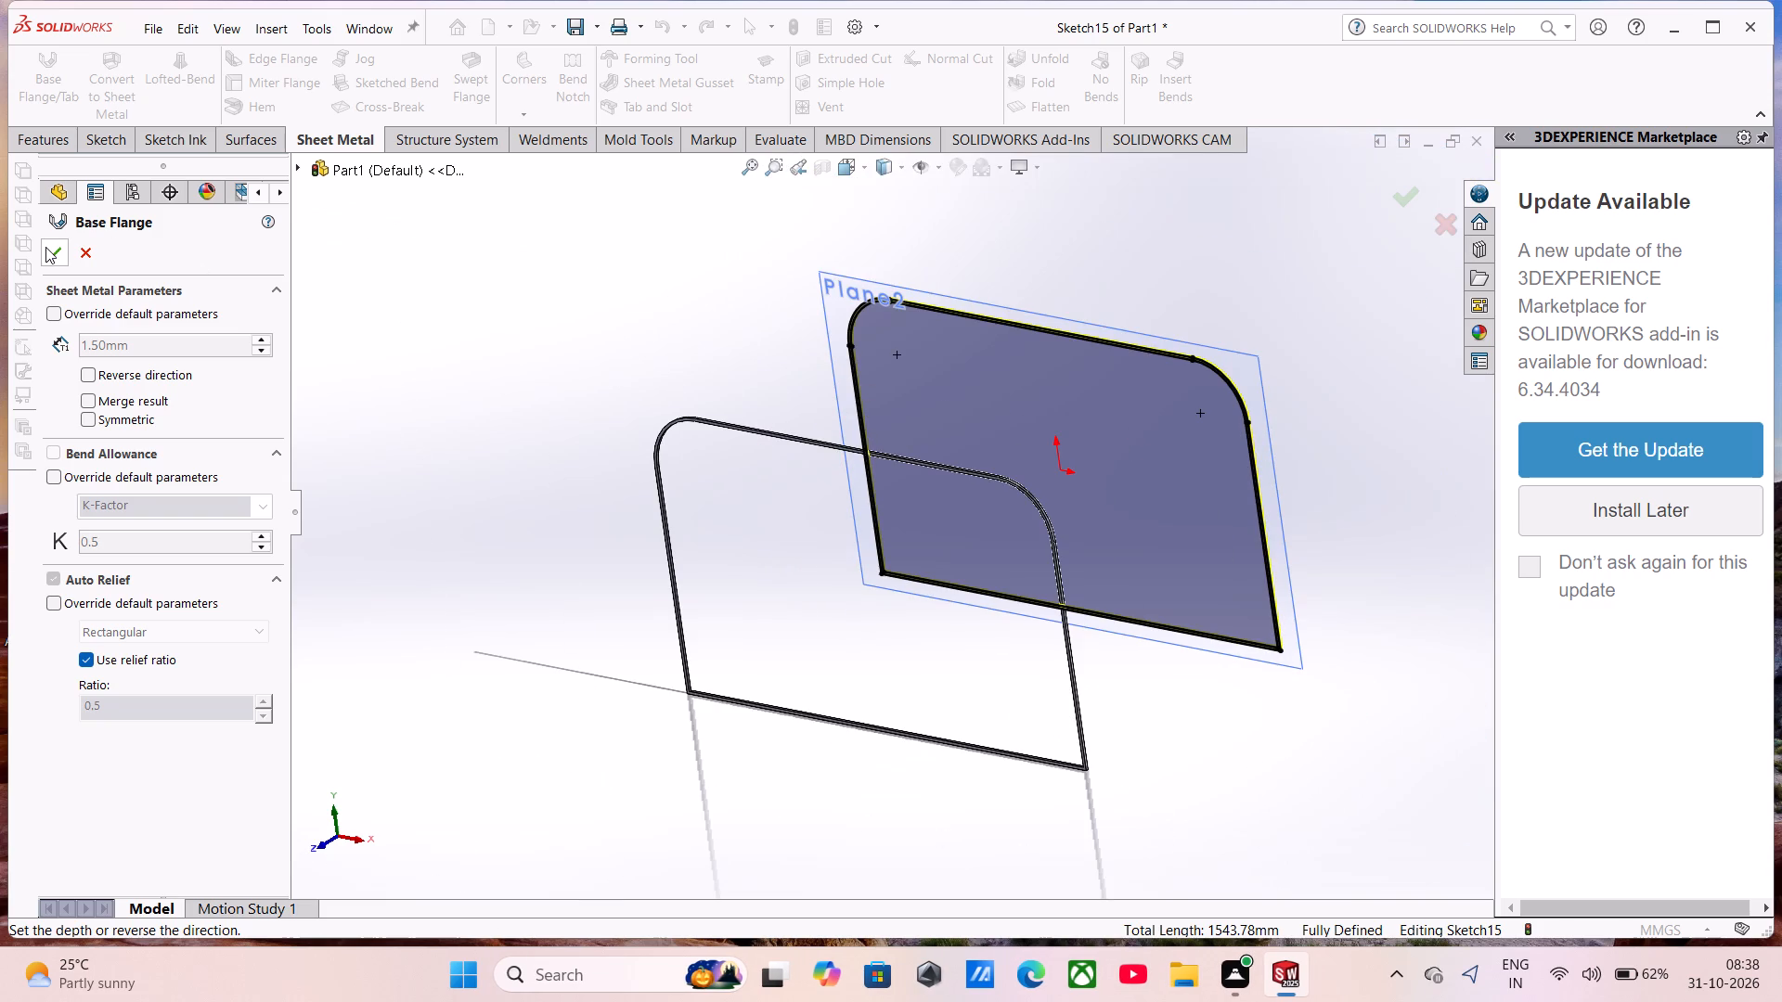
click(45, 247)
Hide all reference geometry from the graphics display, leaving just the two rings shown.
scroll(1018, 334, up, 1)
middle_drag(1018, 334, 994, 389)
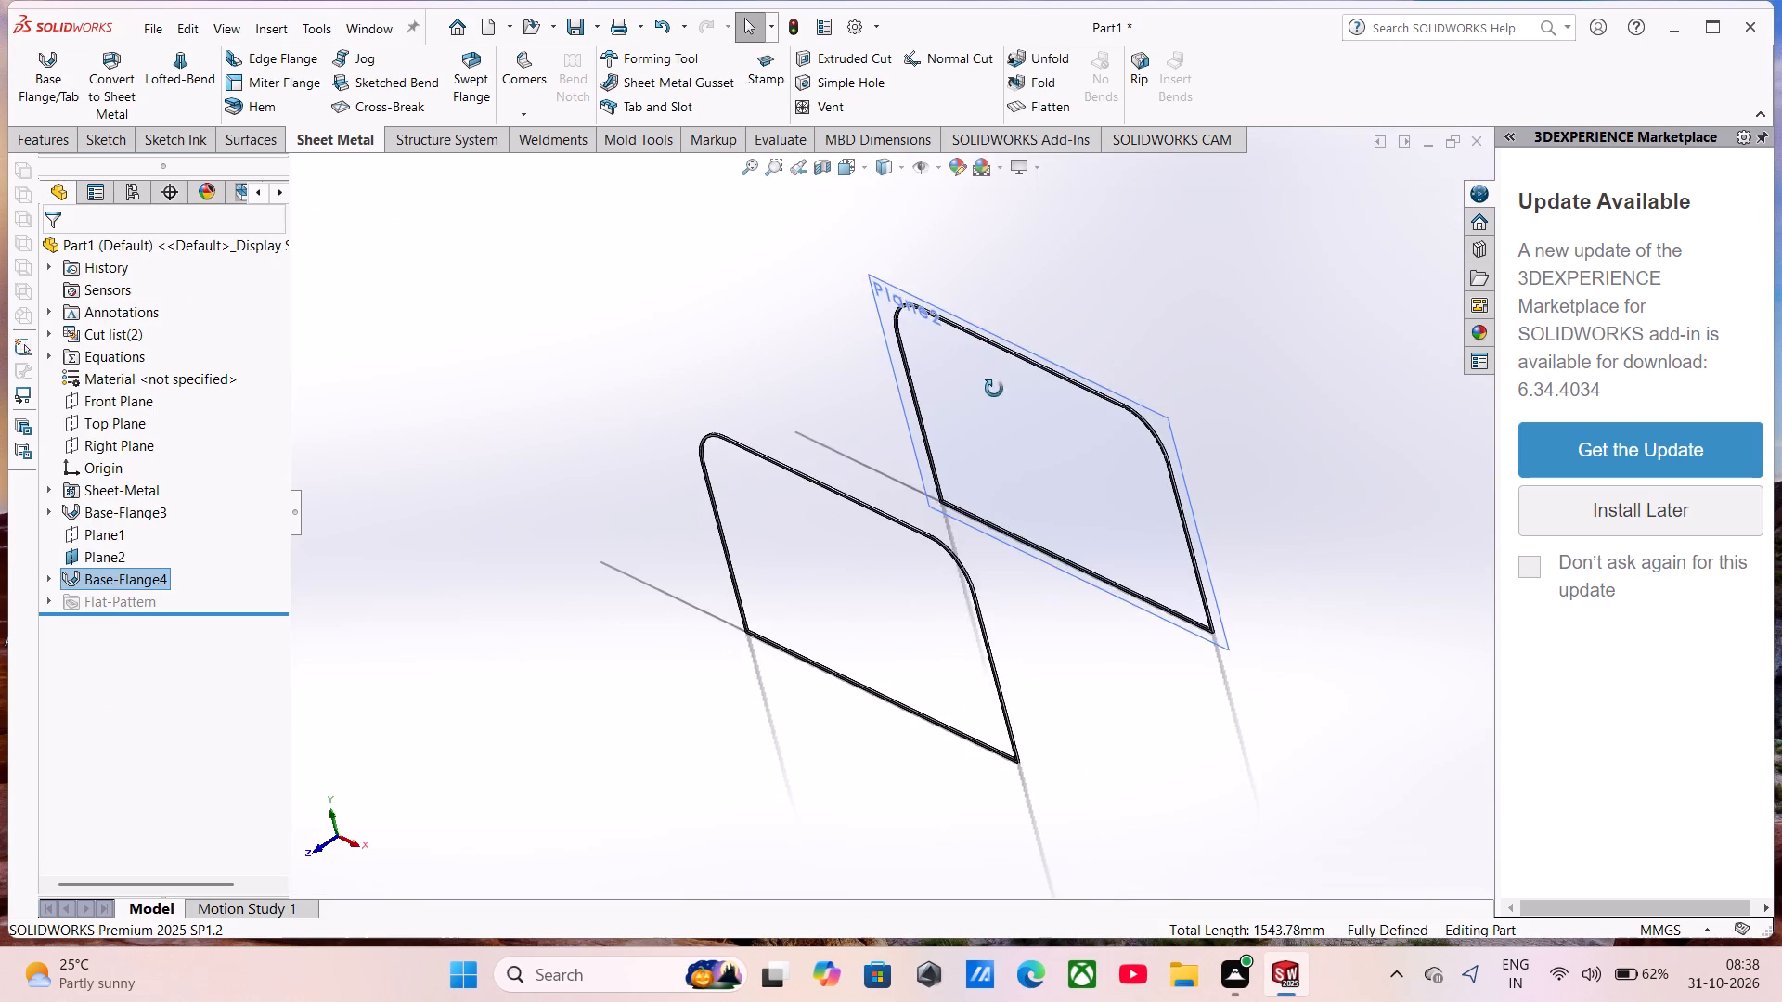
middle_drag(994, 389, 999, 396)
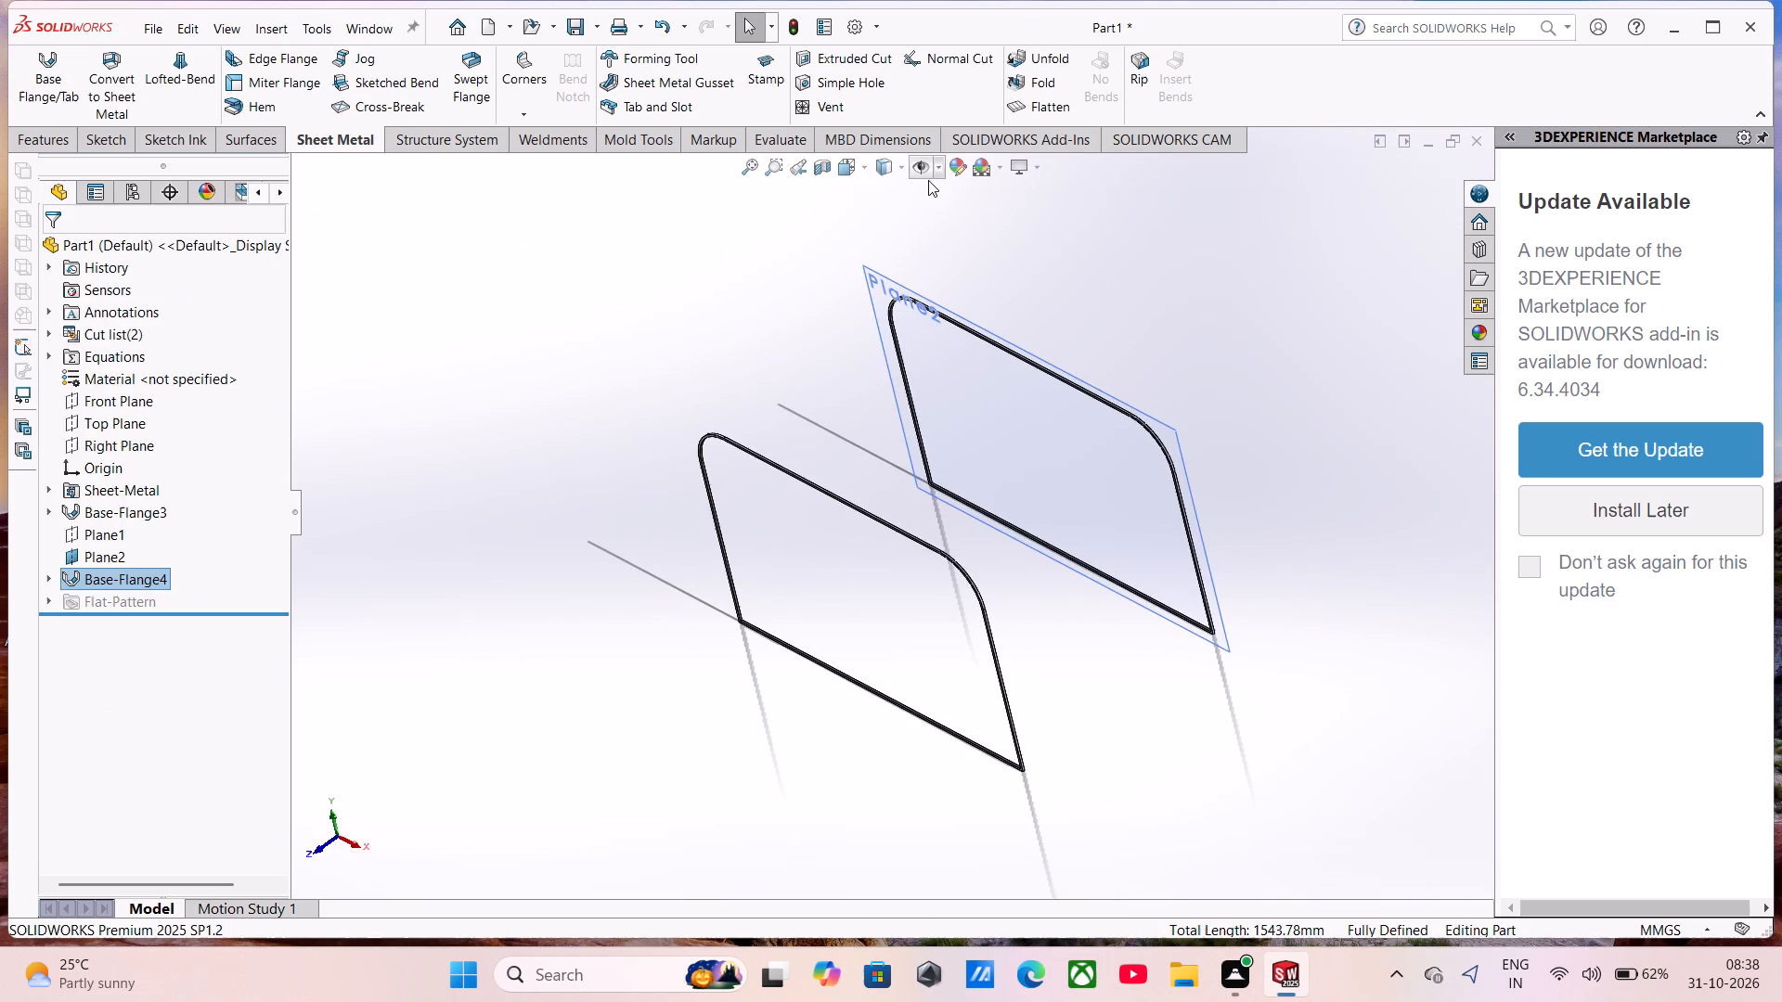
click(927, 173)
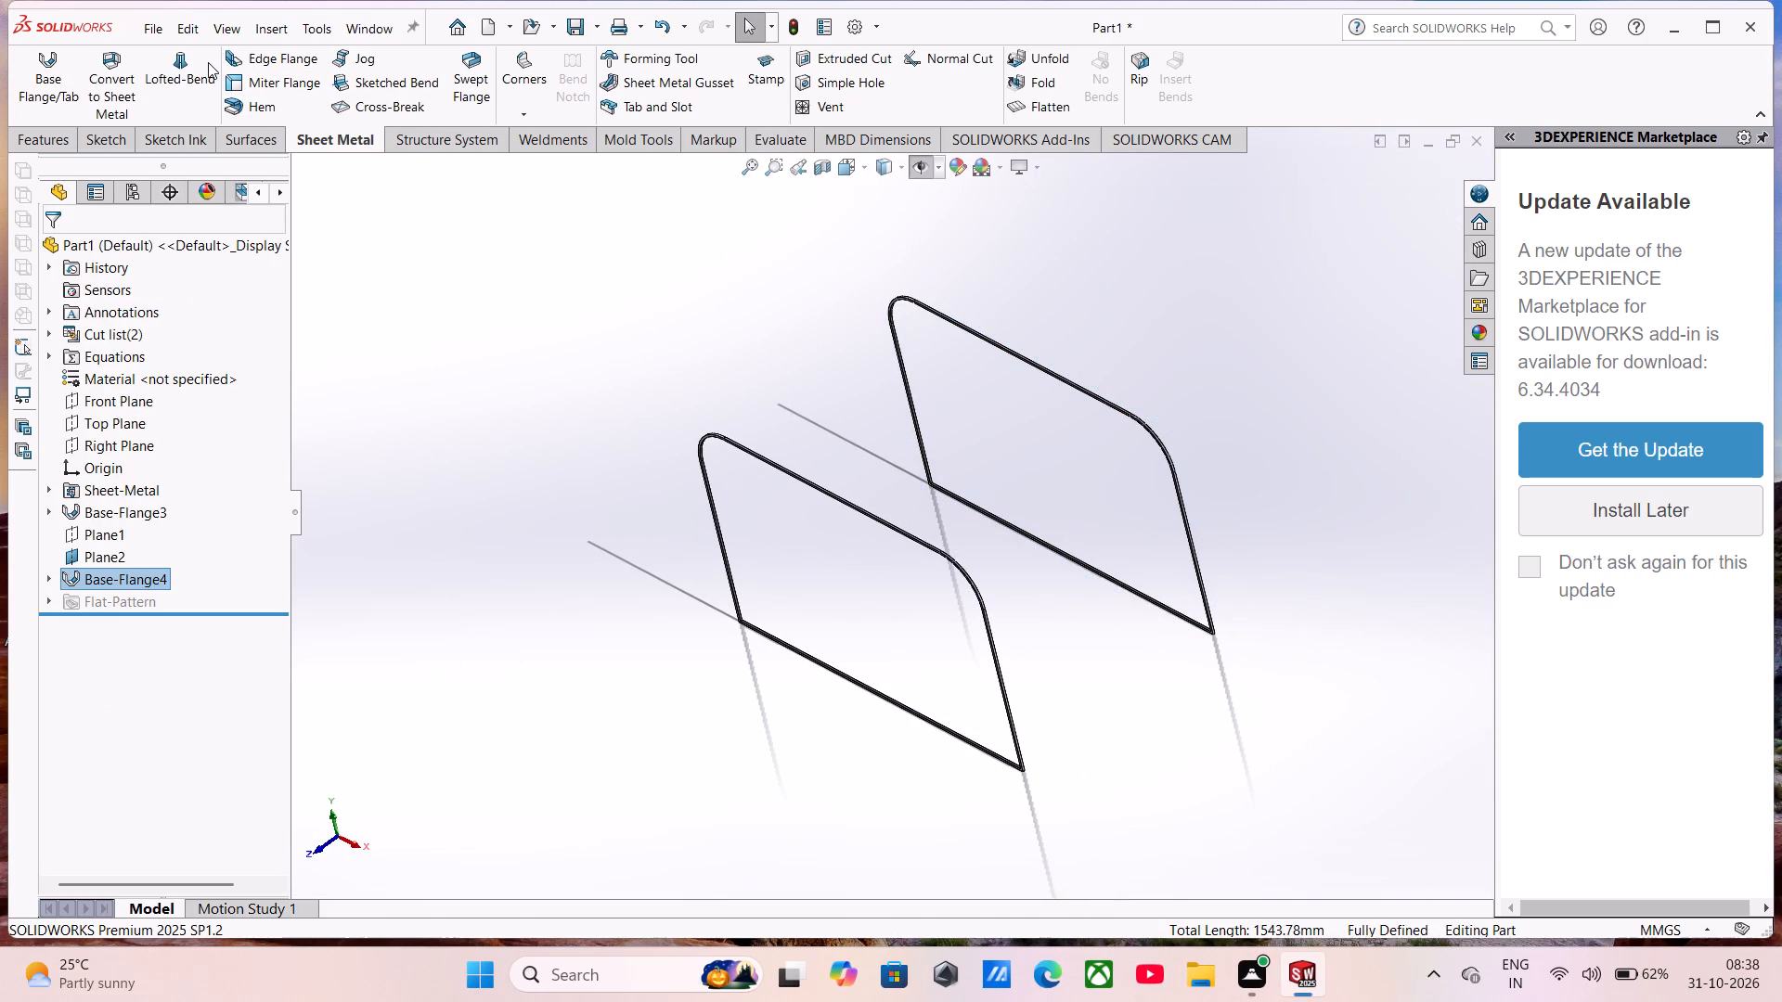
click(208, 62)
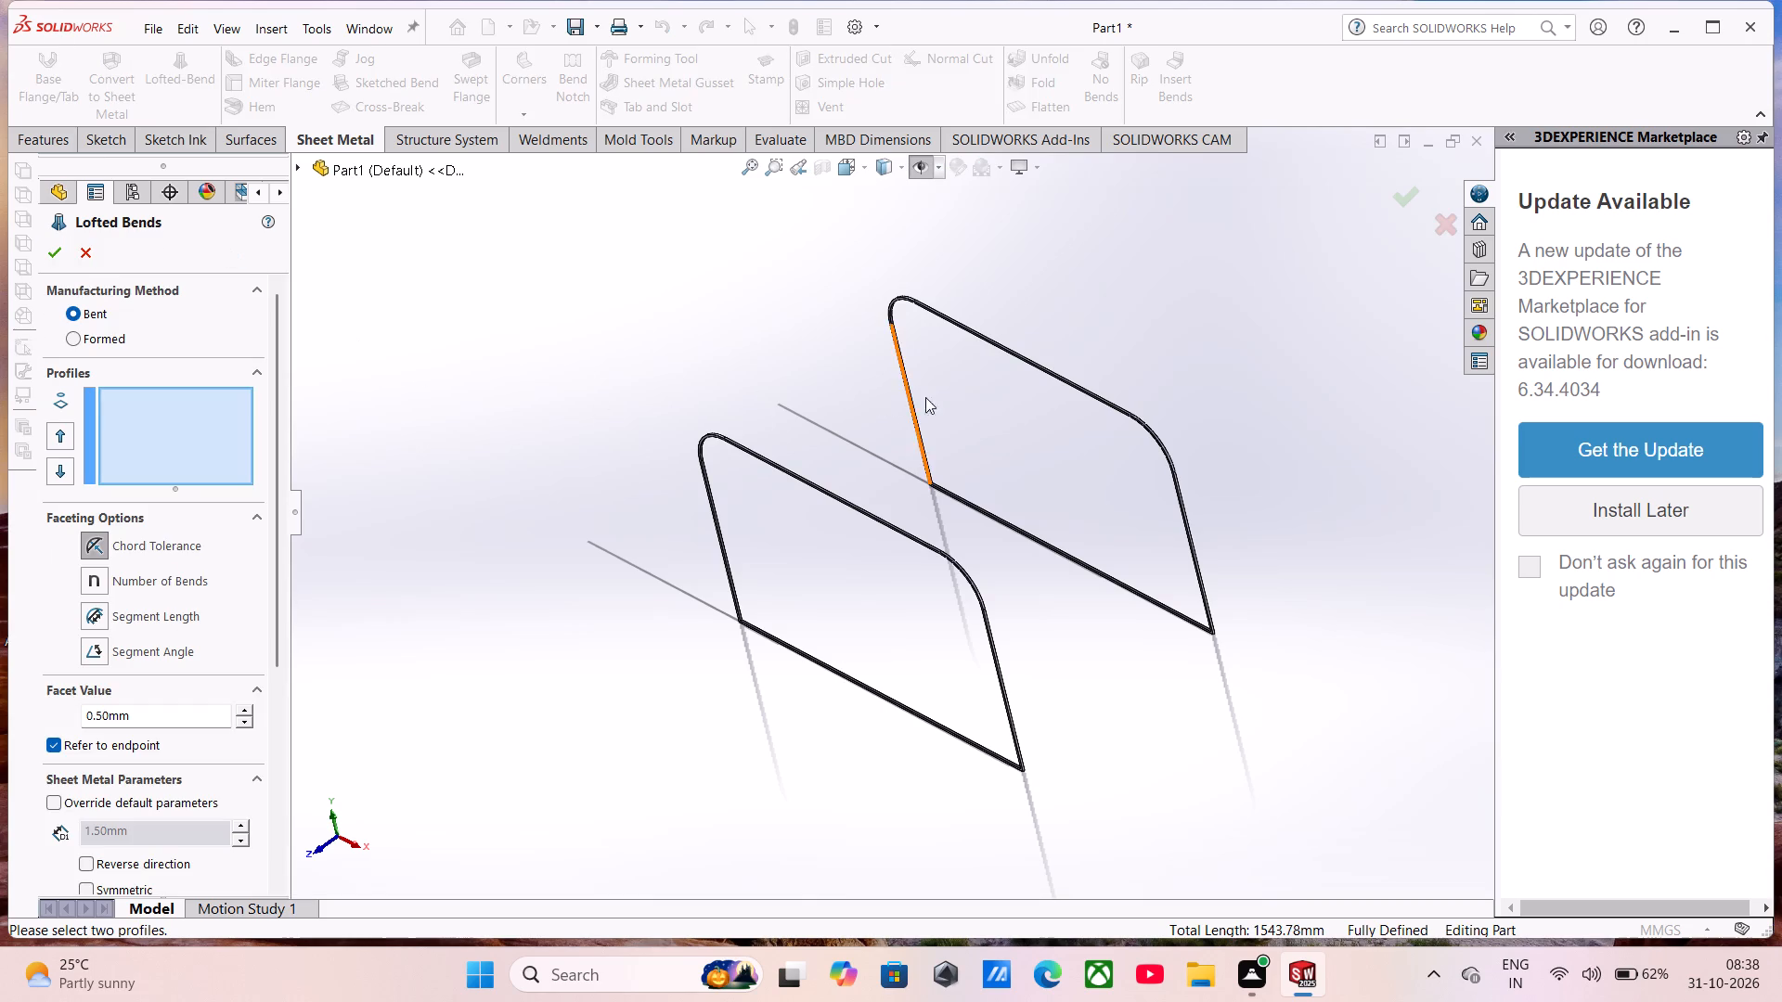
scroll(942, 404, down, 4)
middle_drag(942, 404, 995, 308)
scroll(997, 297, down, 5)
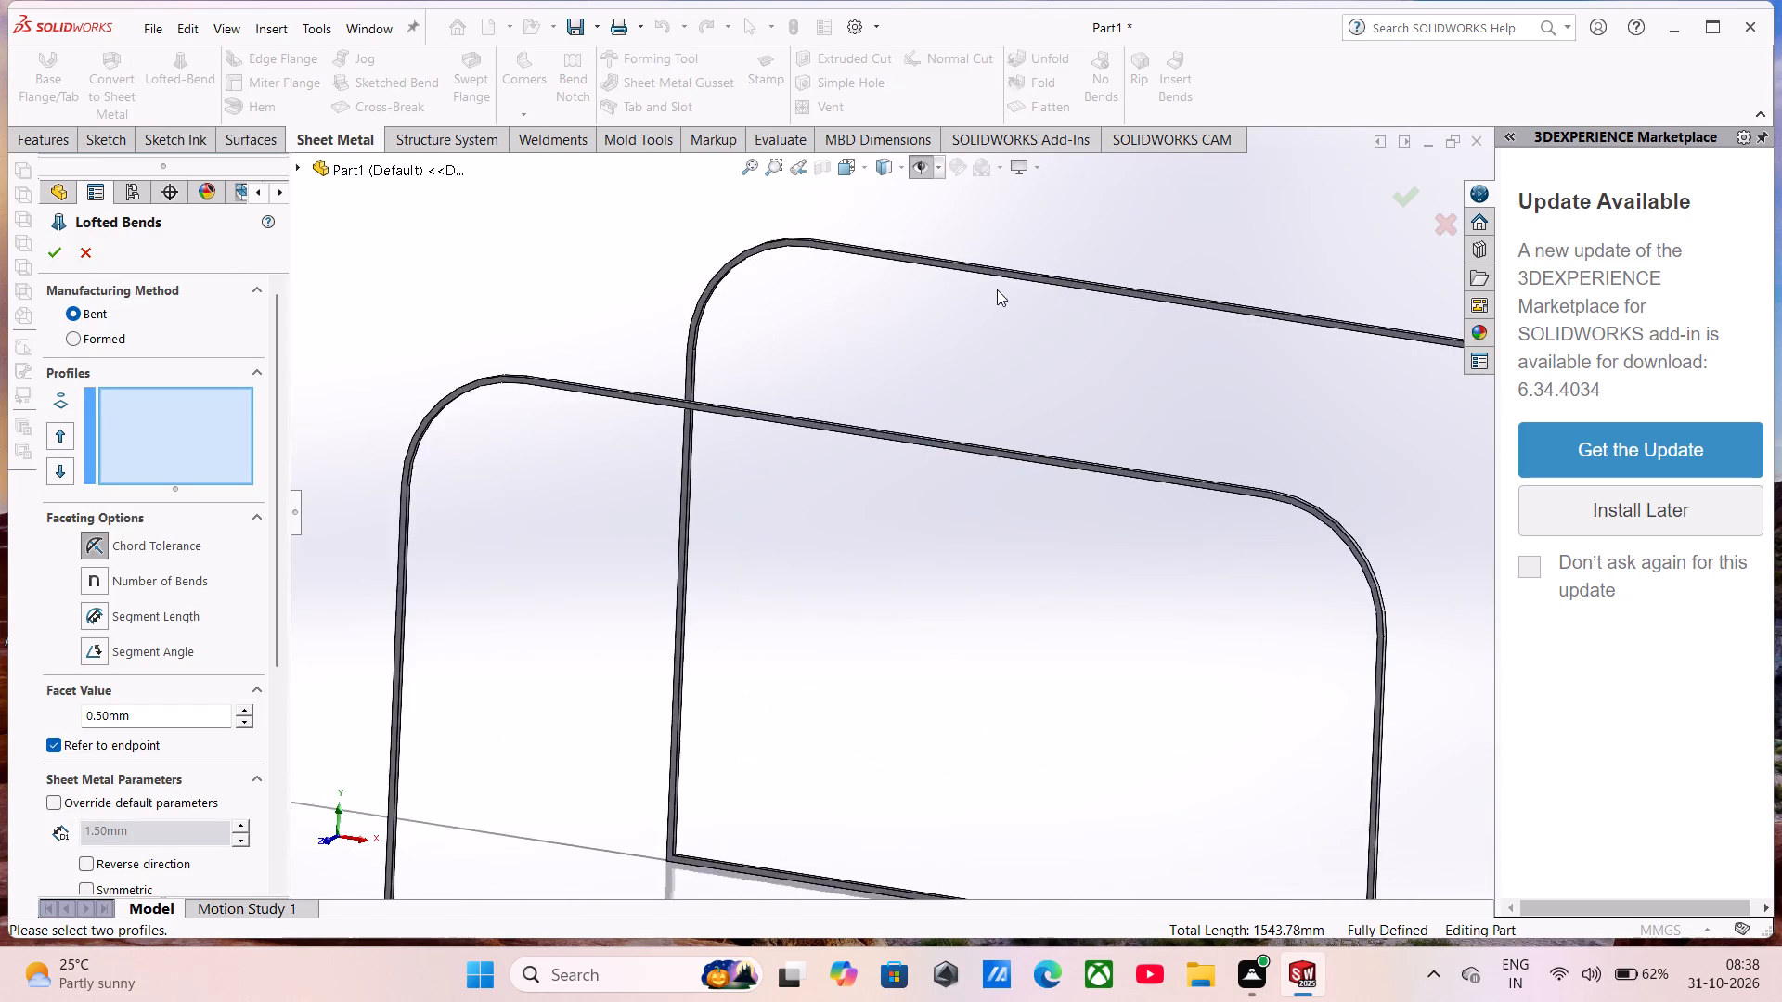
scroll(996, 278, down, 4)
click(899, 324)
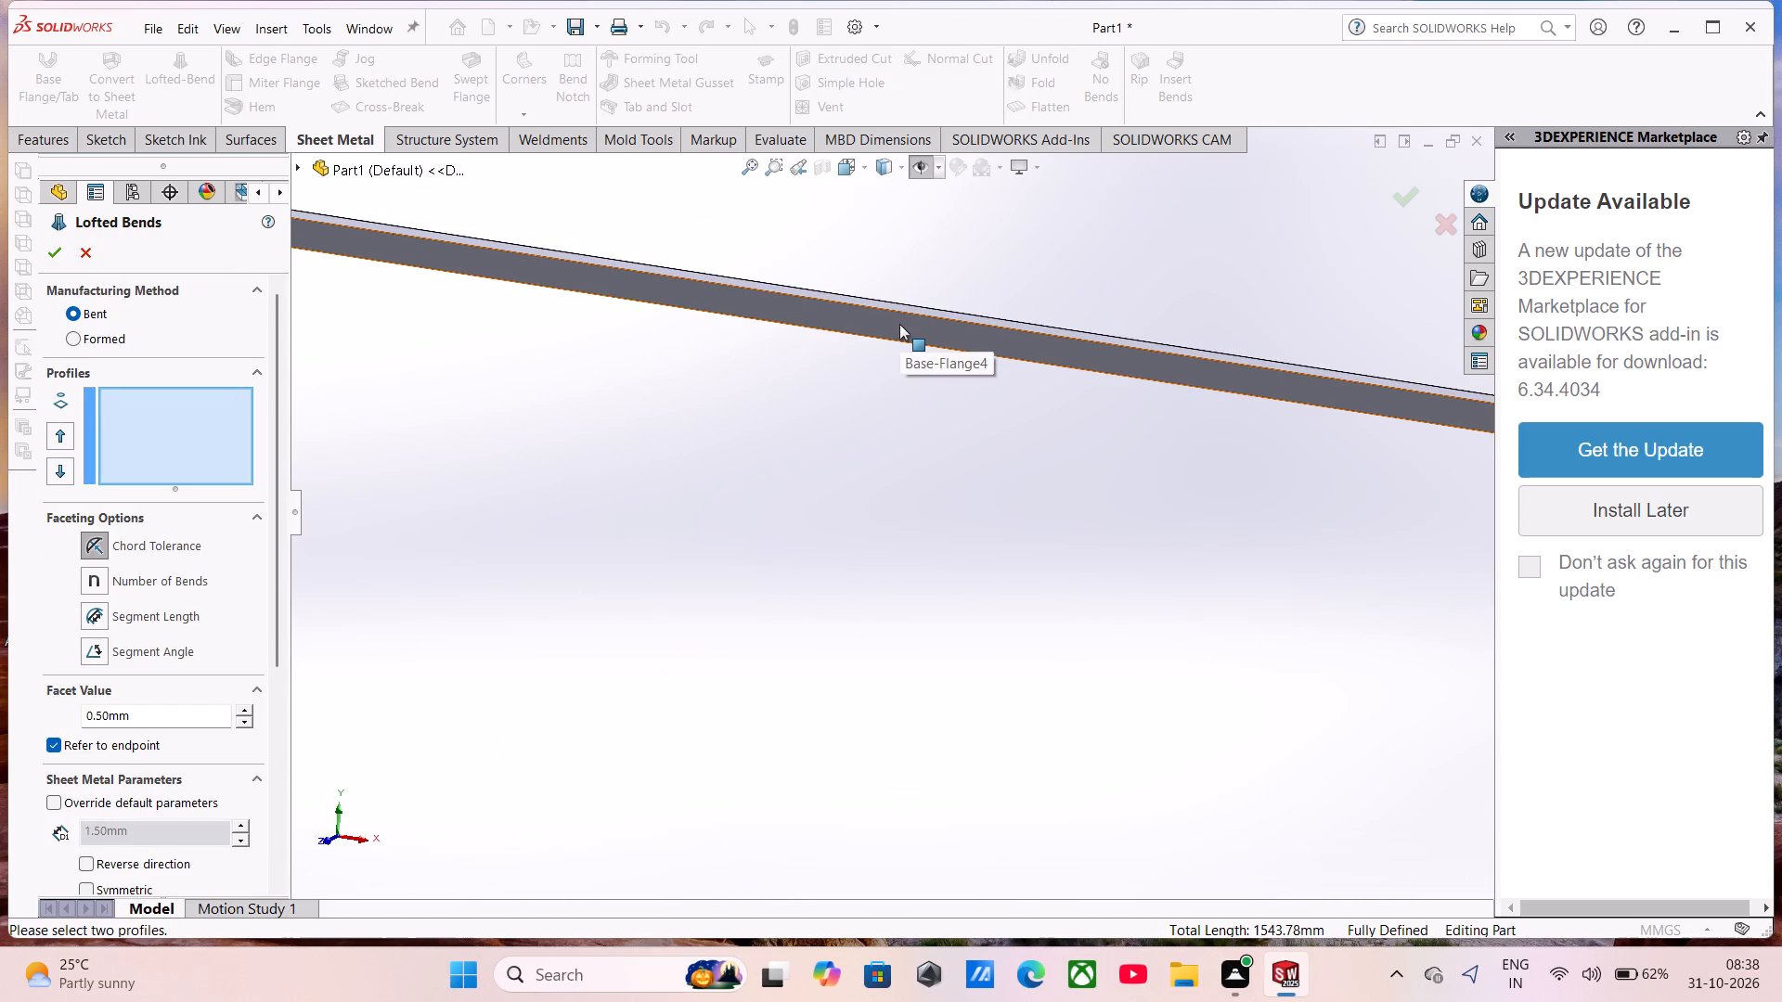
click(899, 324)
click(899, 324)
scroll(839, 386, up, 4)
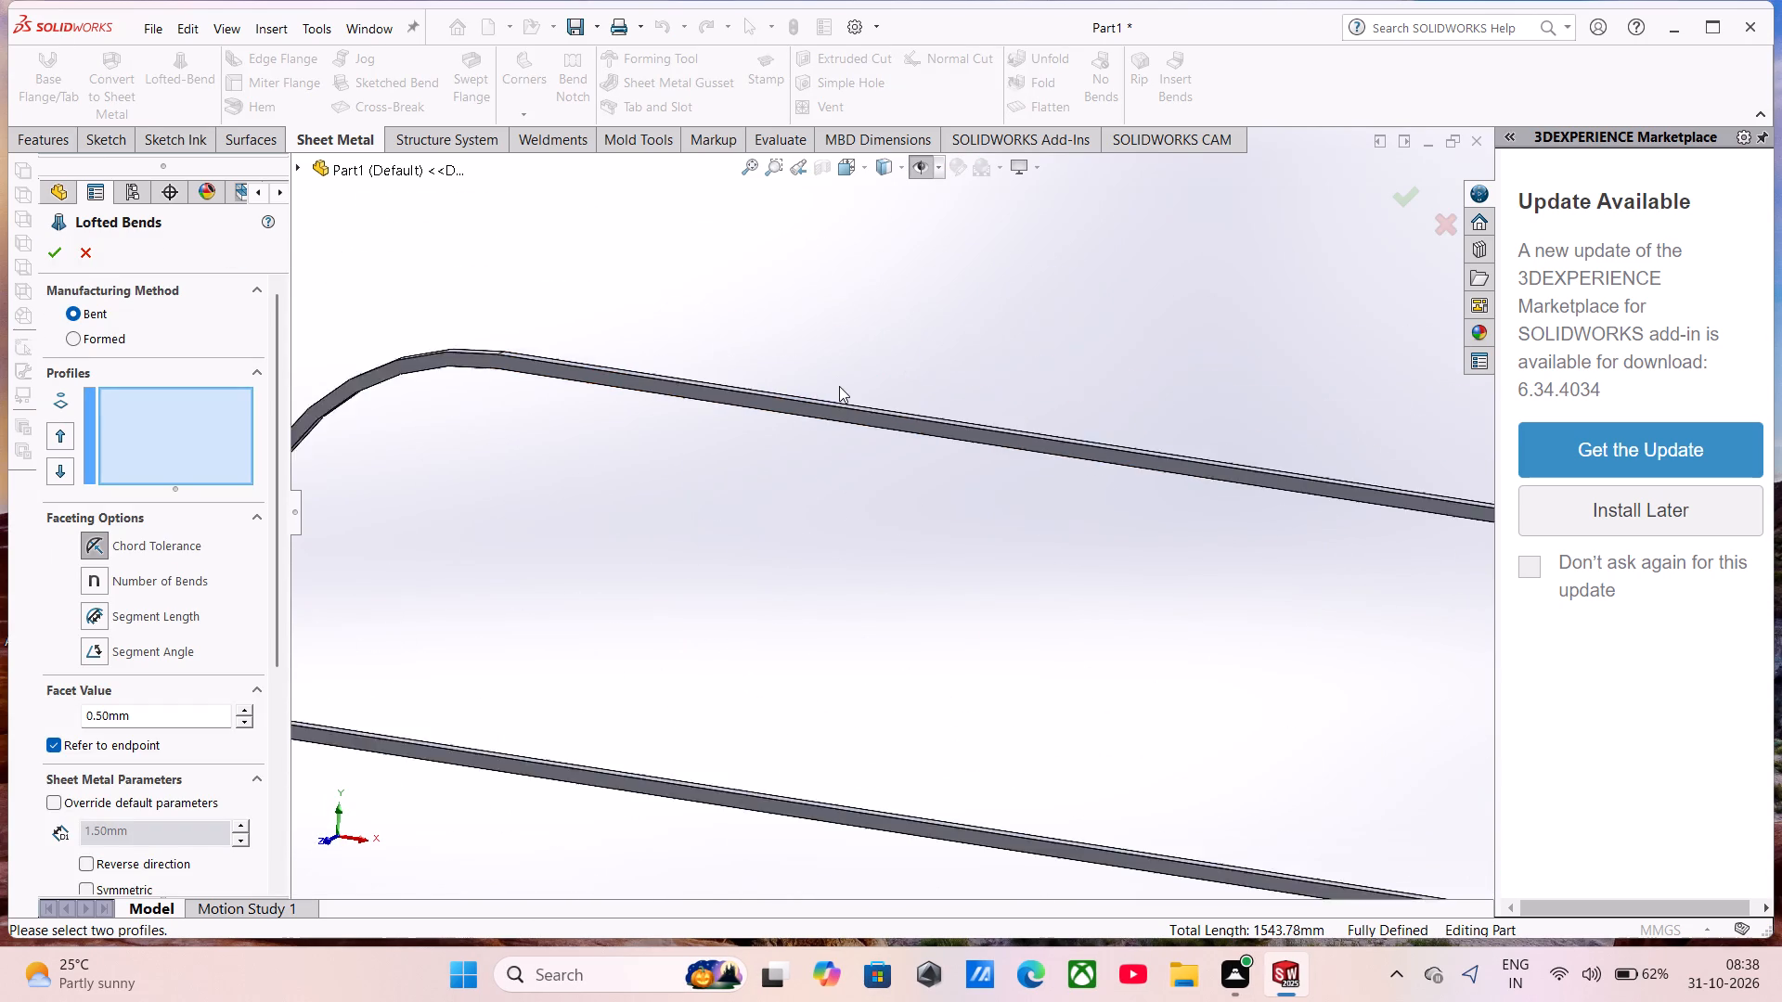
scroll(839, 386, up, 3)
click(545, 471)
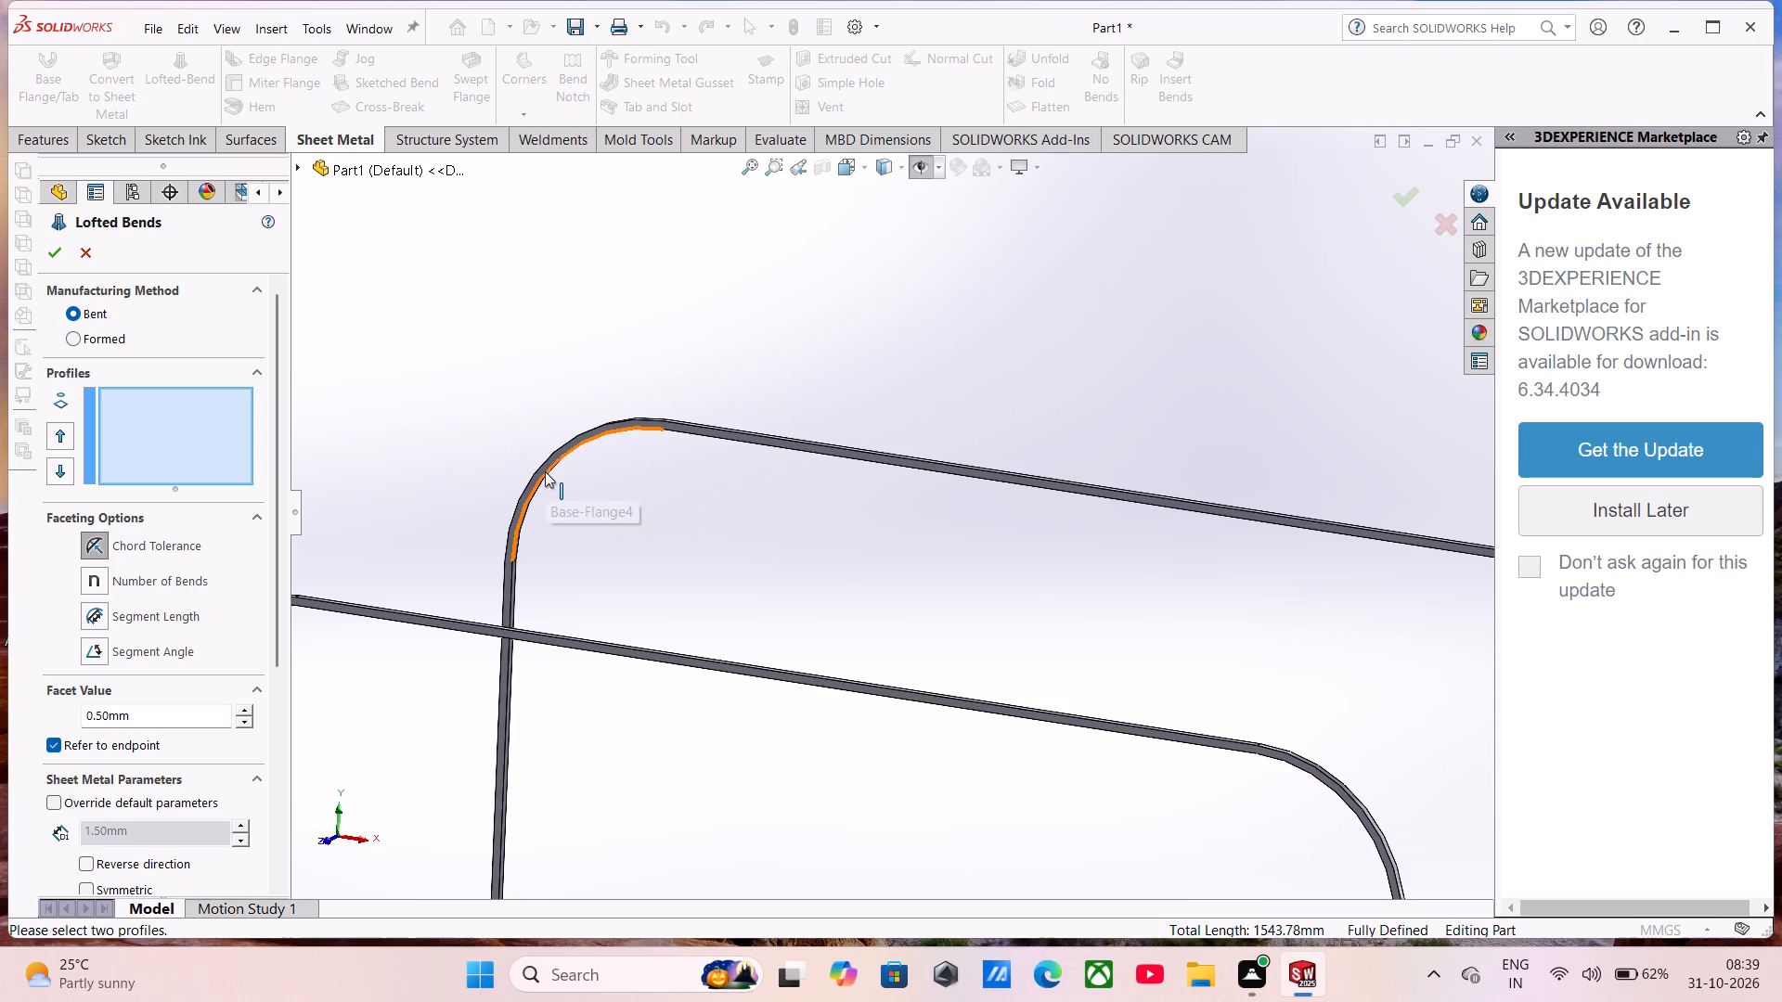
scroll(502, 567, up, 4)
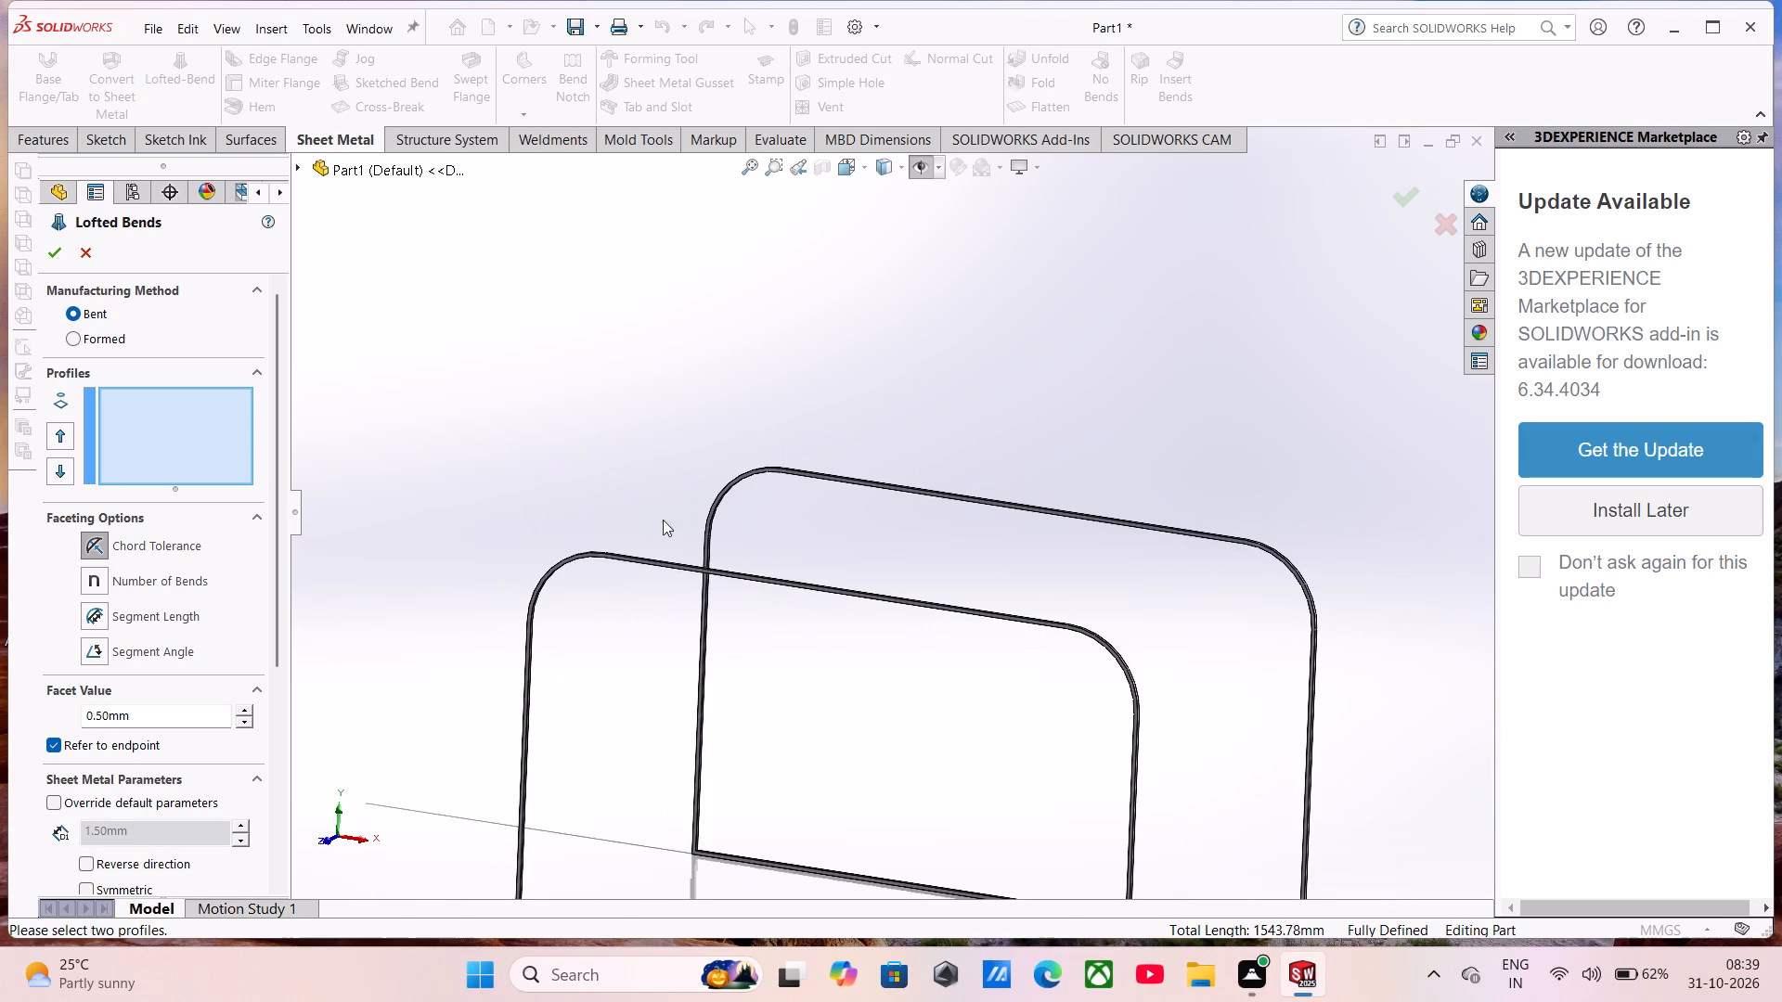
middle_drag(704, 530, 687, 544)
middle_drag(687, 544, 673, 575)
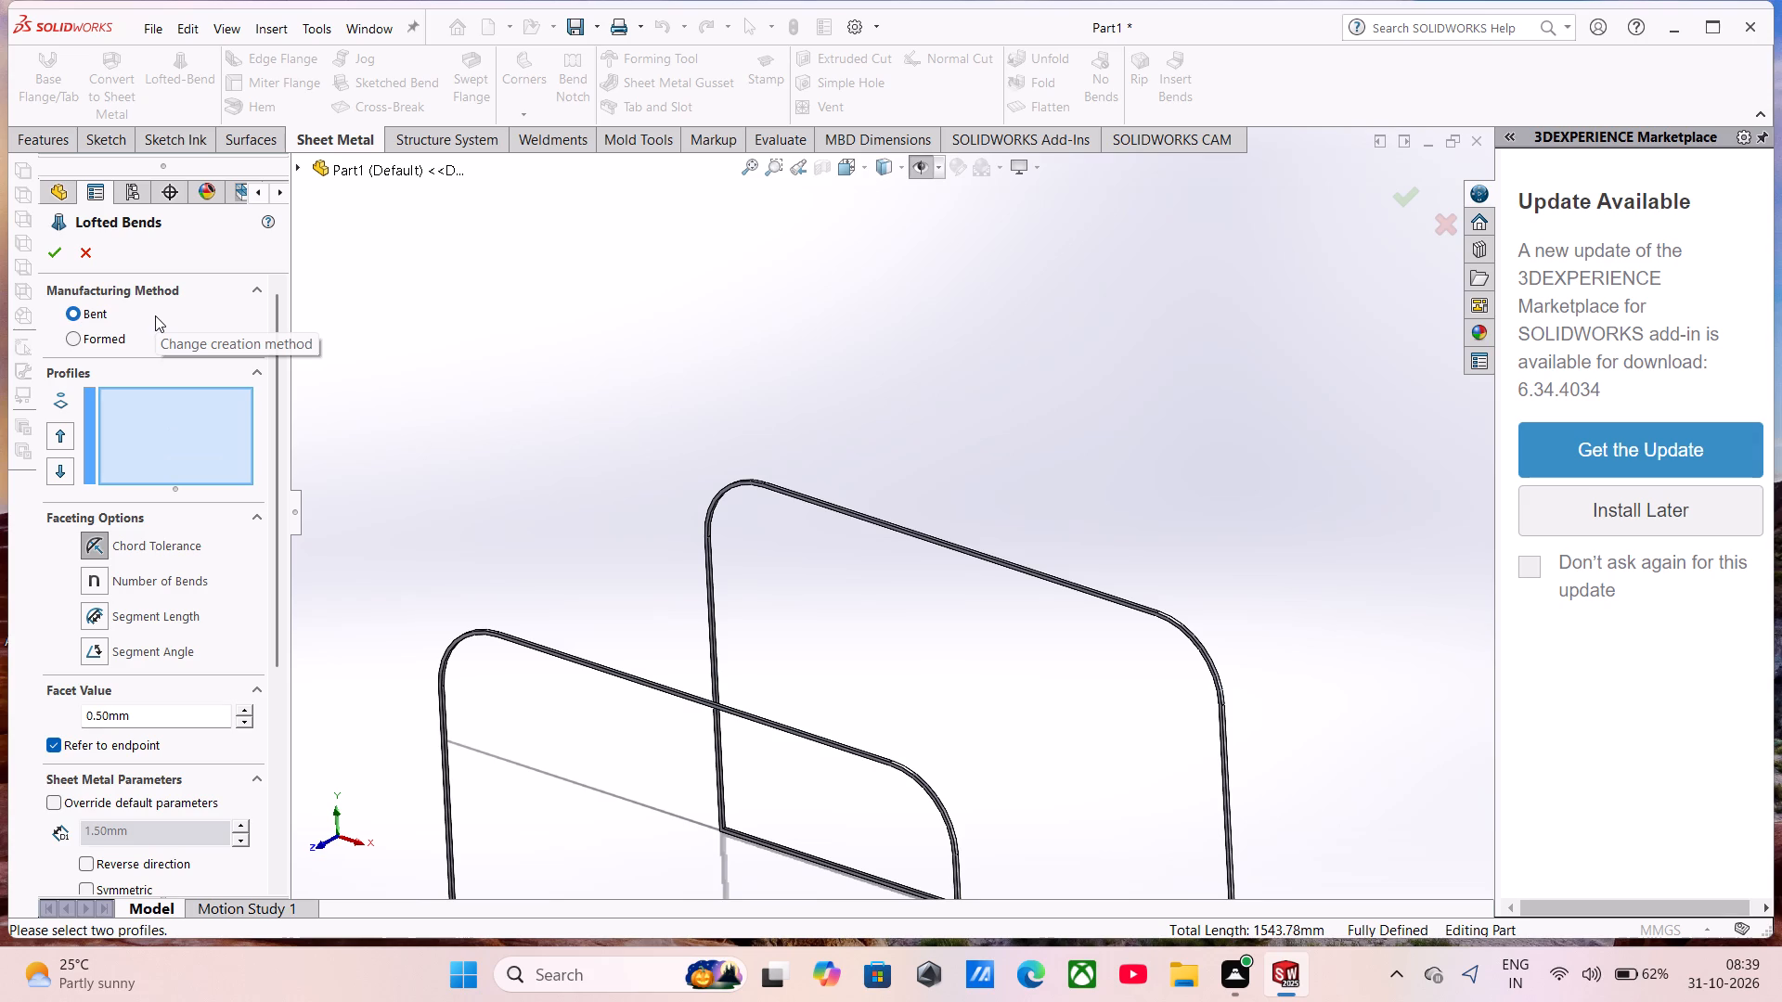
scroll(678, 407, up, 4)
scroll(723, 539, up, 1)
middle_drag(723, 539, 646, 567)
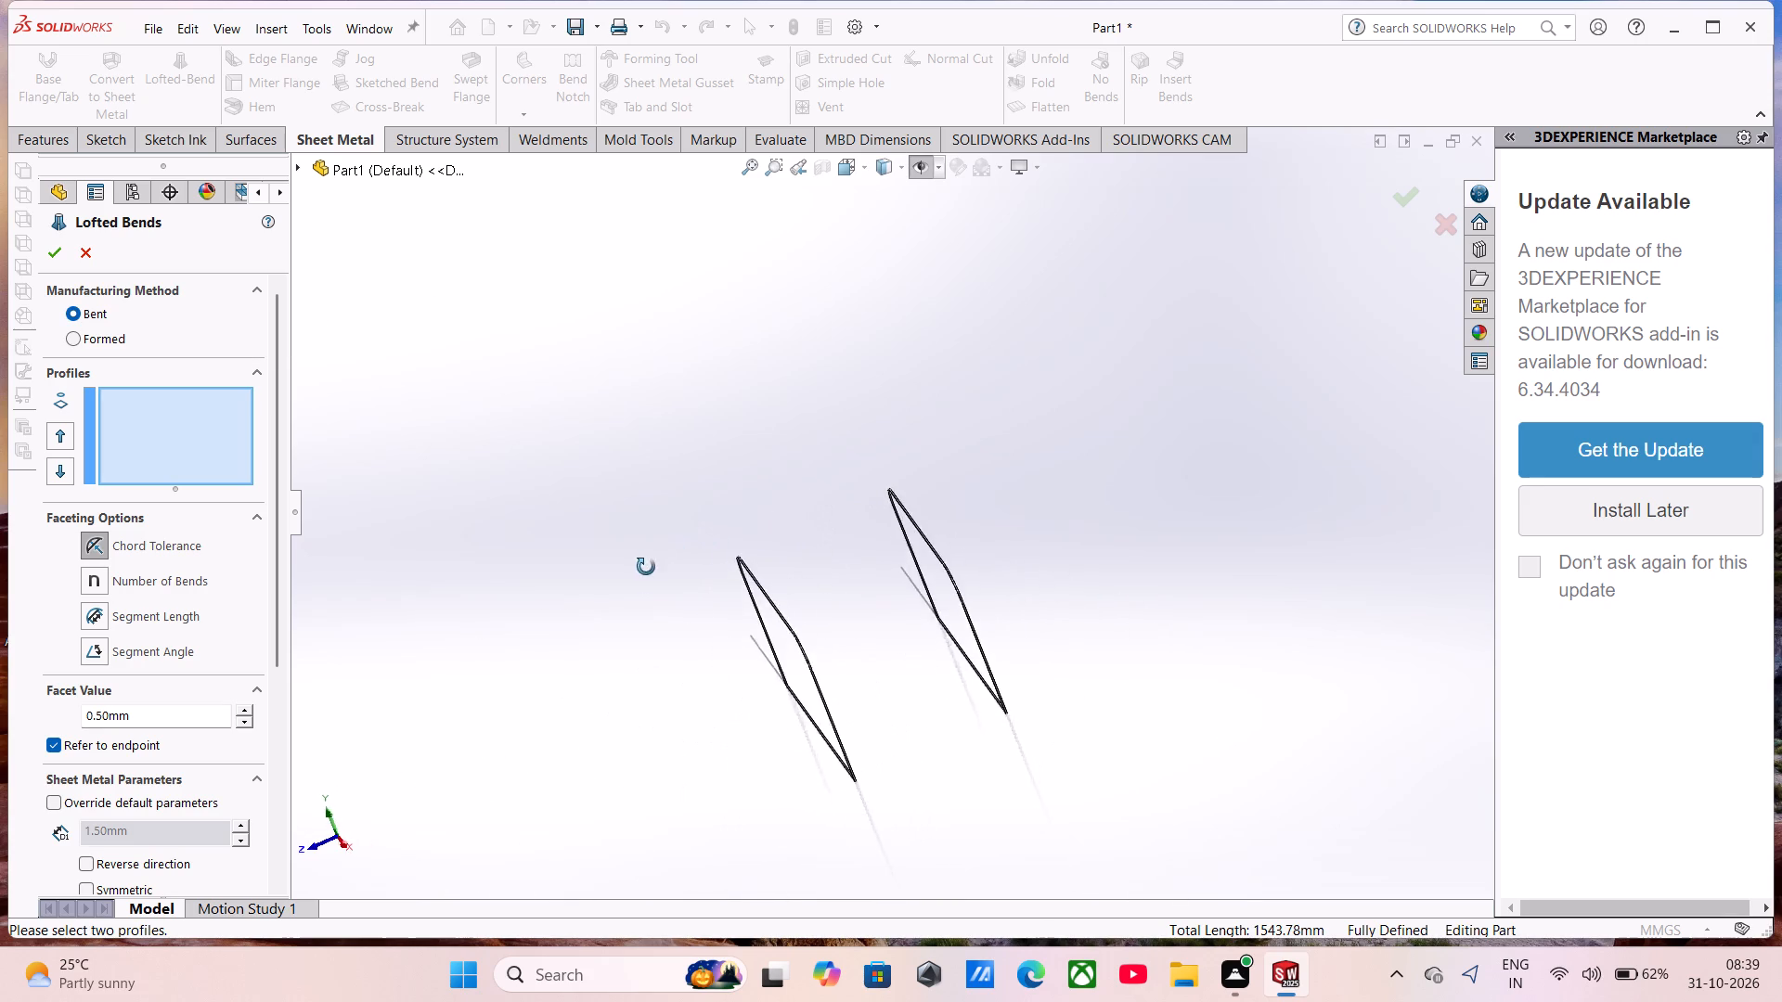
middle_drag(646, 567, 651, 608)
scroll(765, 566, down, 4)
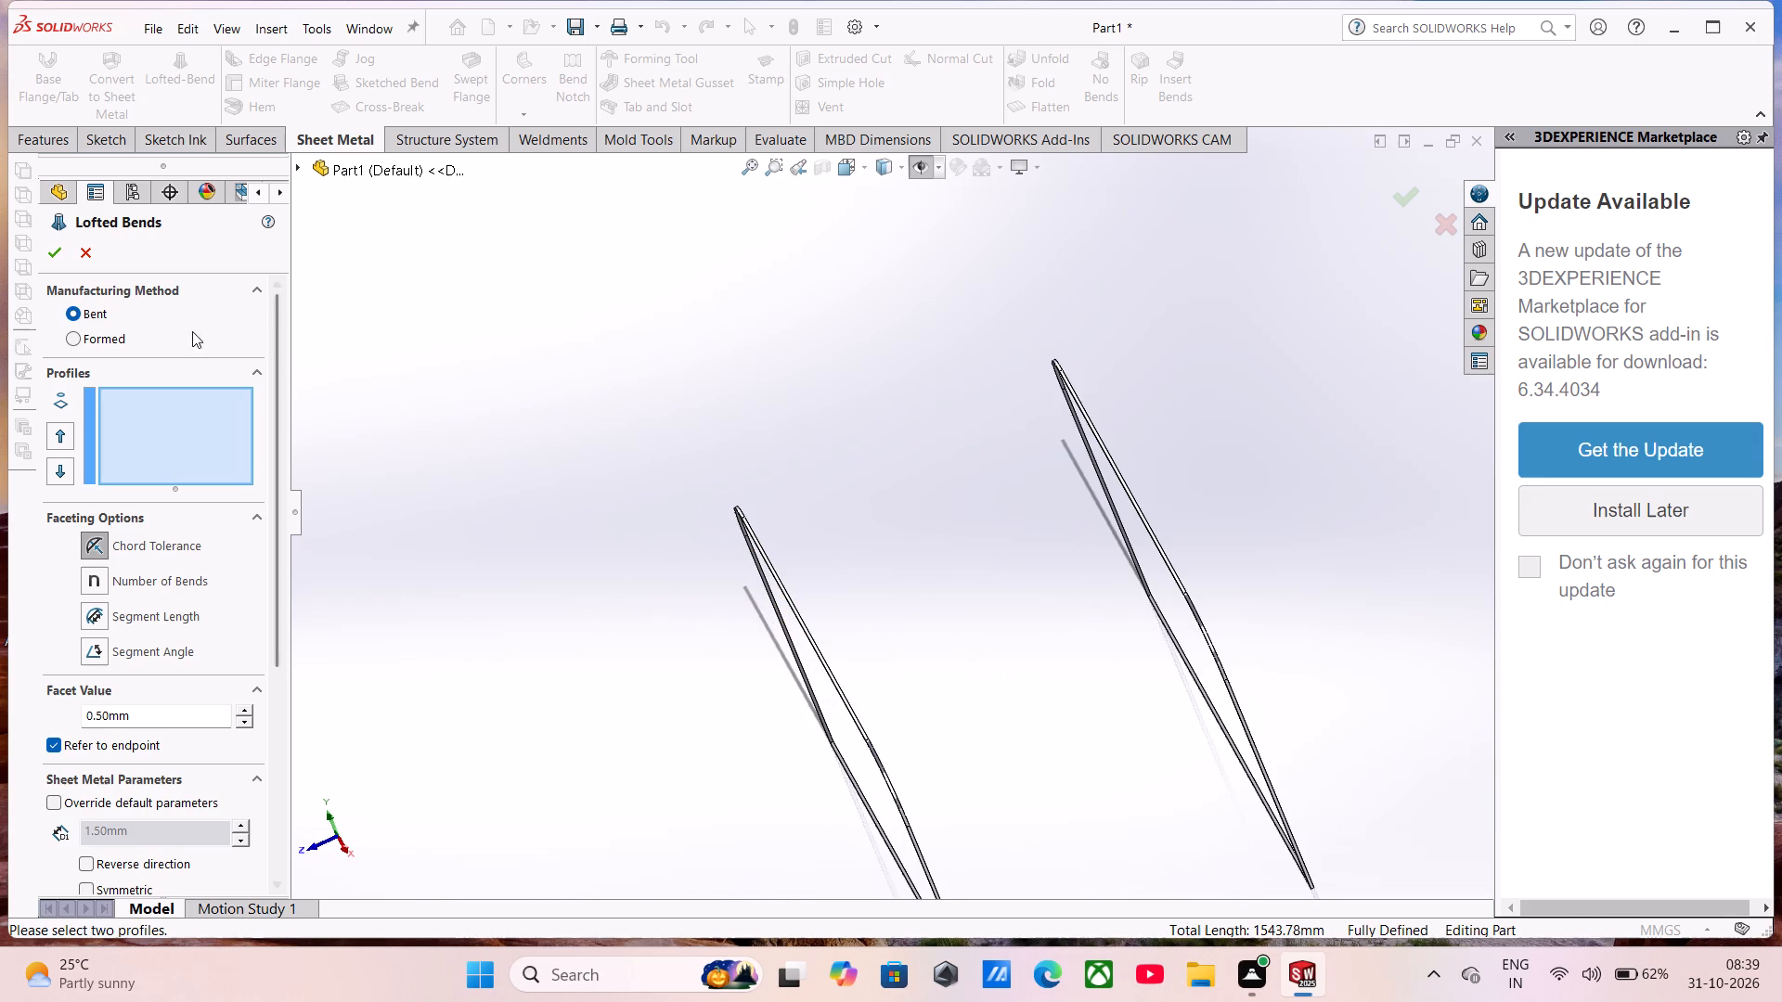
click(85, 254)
Start a new sketch on the front ring's inner face, the one facing the rear ring.
middle_drag(936, 647, 891, 638)
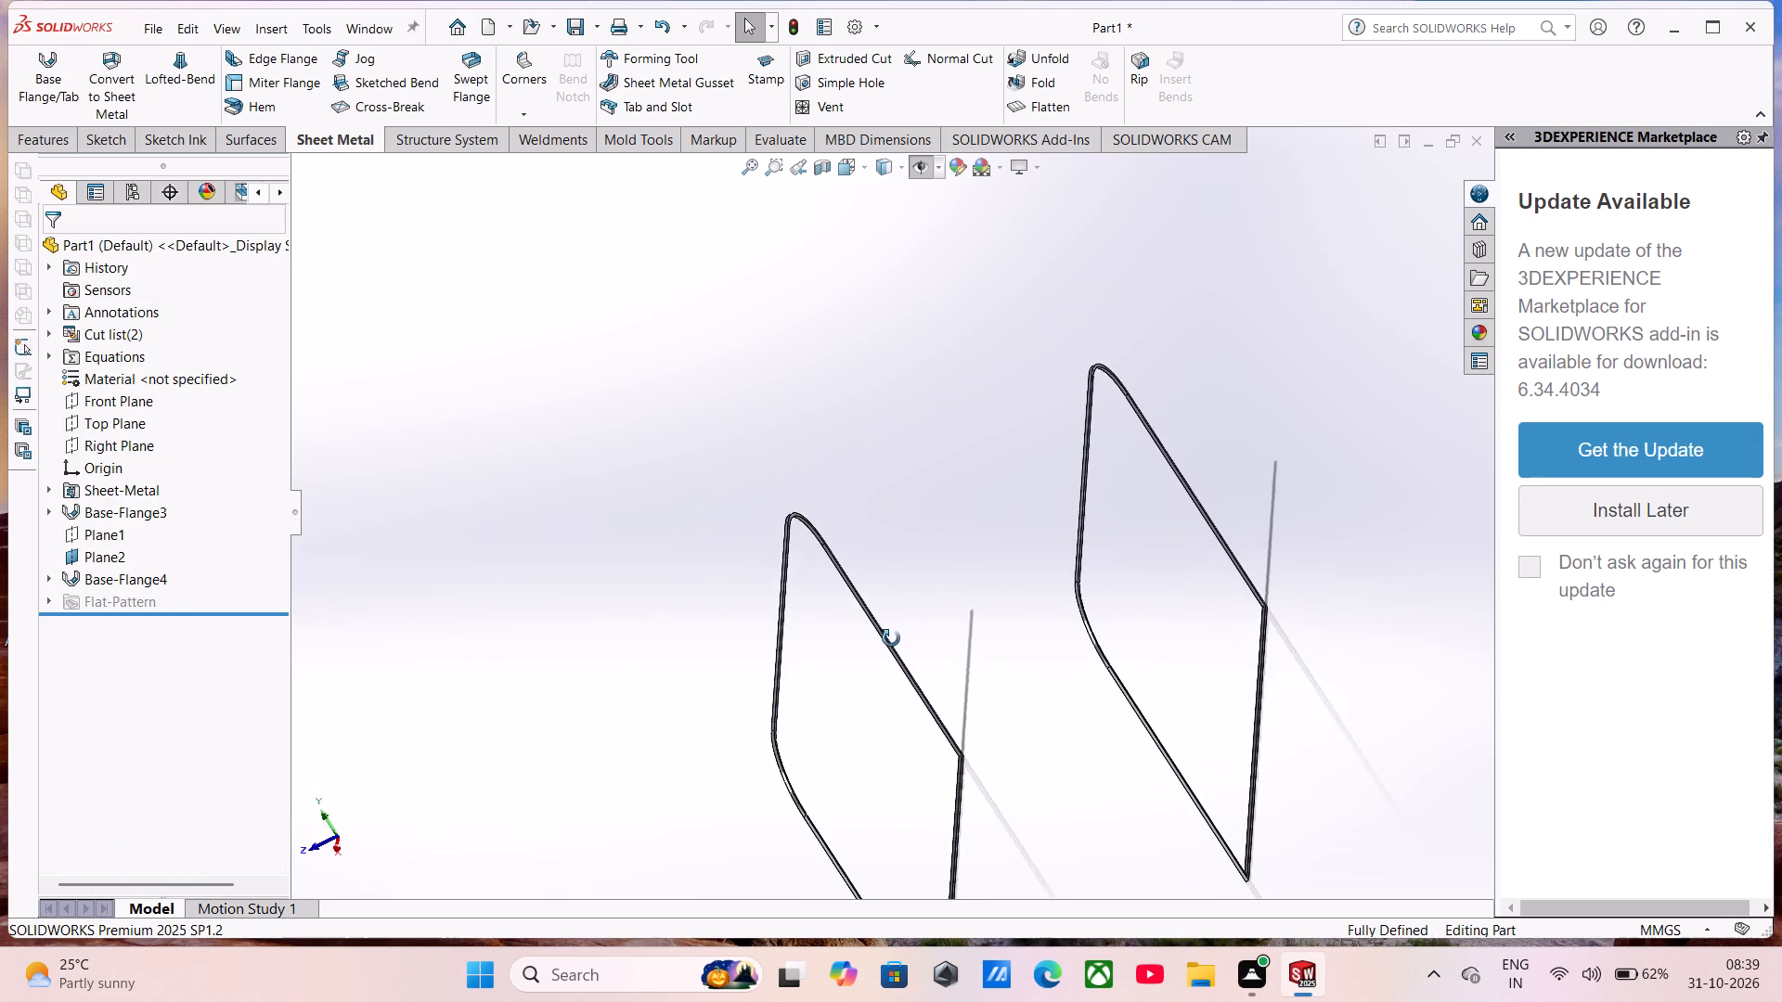
middle_drag(891, 638, 885, 664)
scroll(852, 572, down, 4)
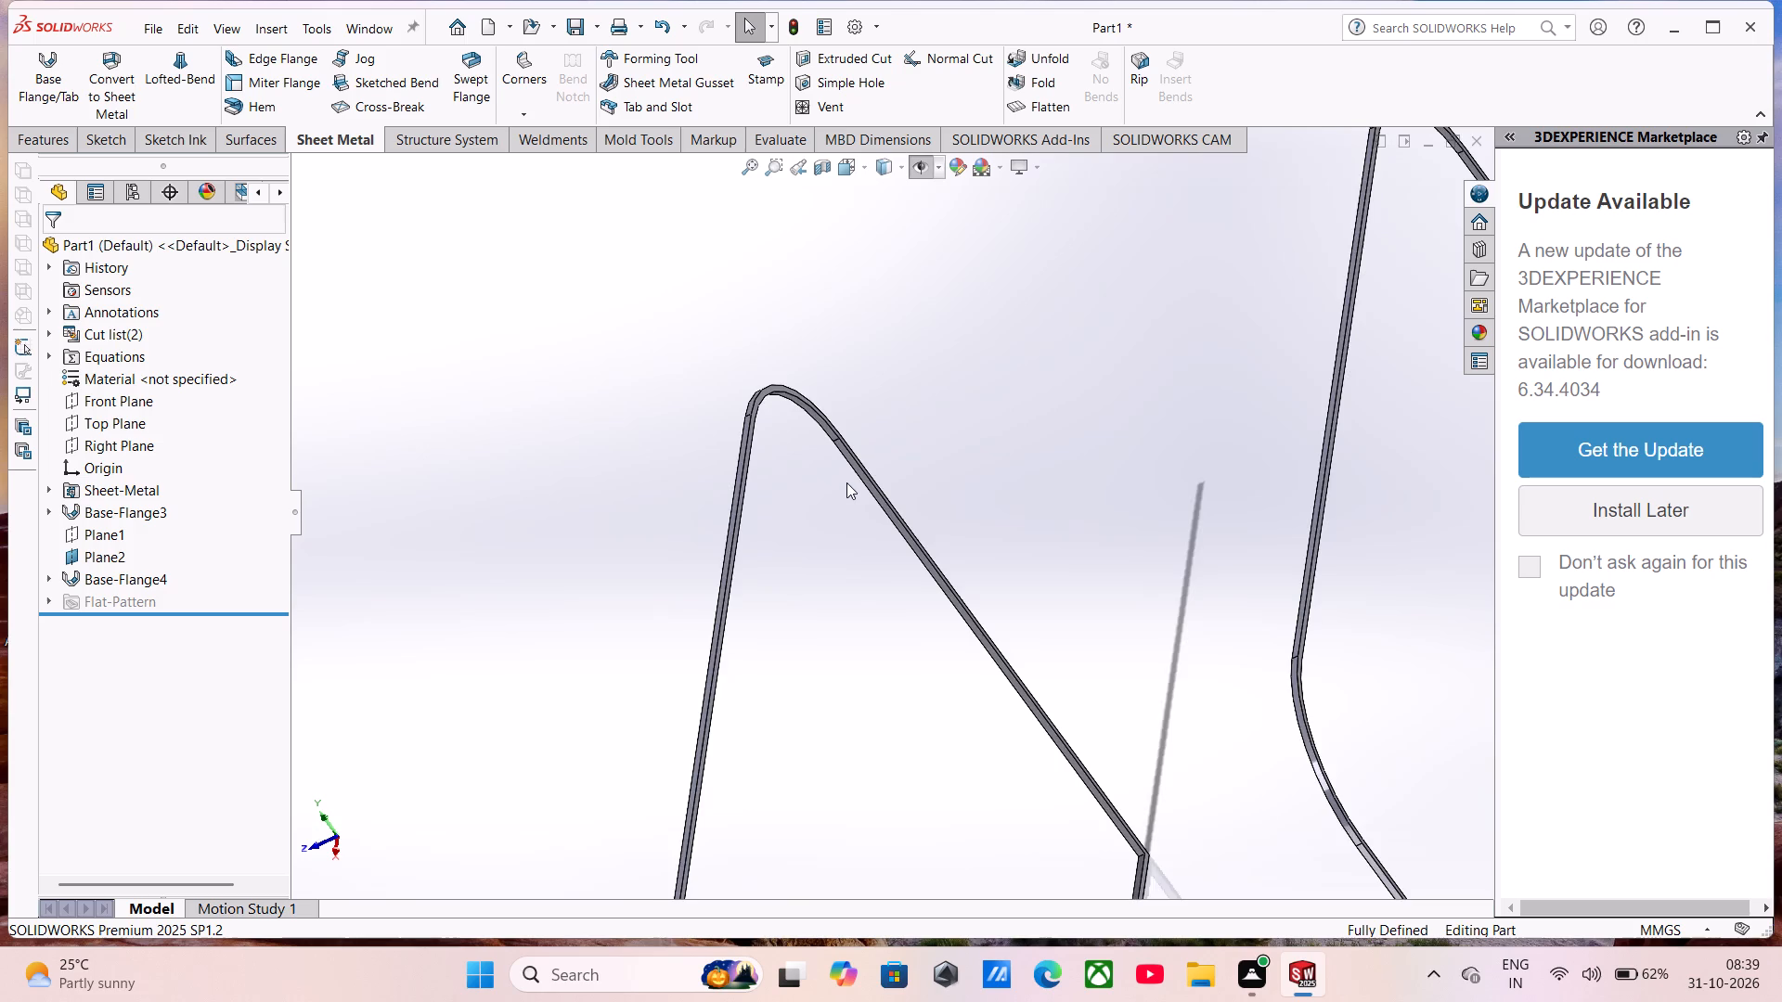
scroll(847, 479, down, 8)
click(878, 392)
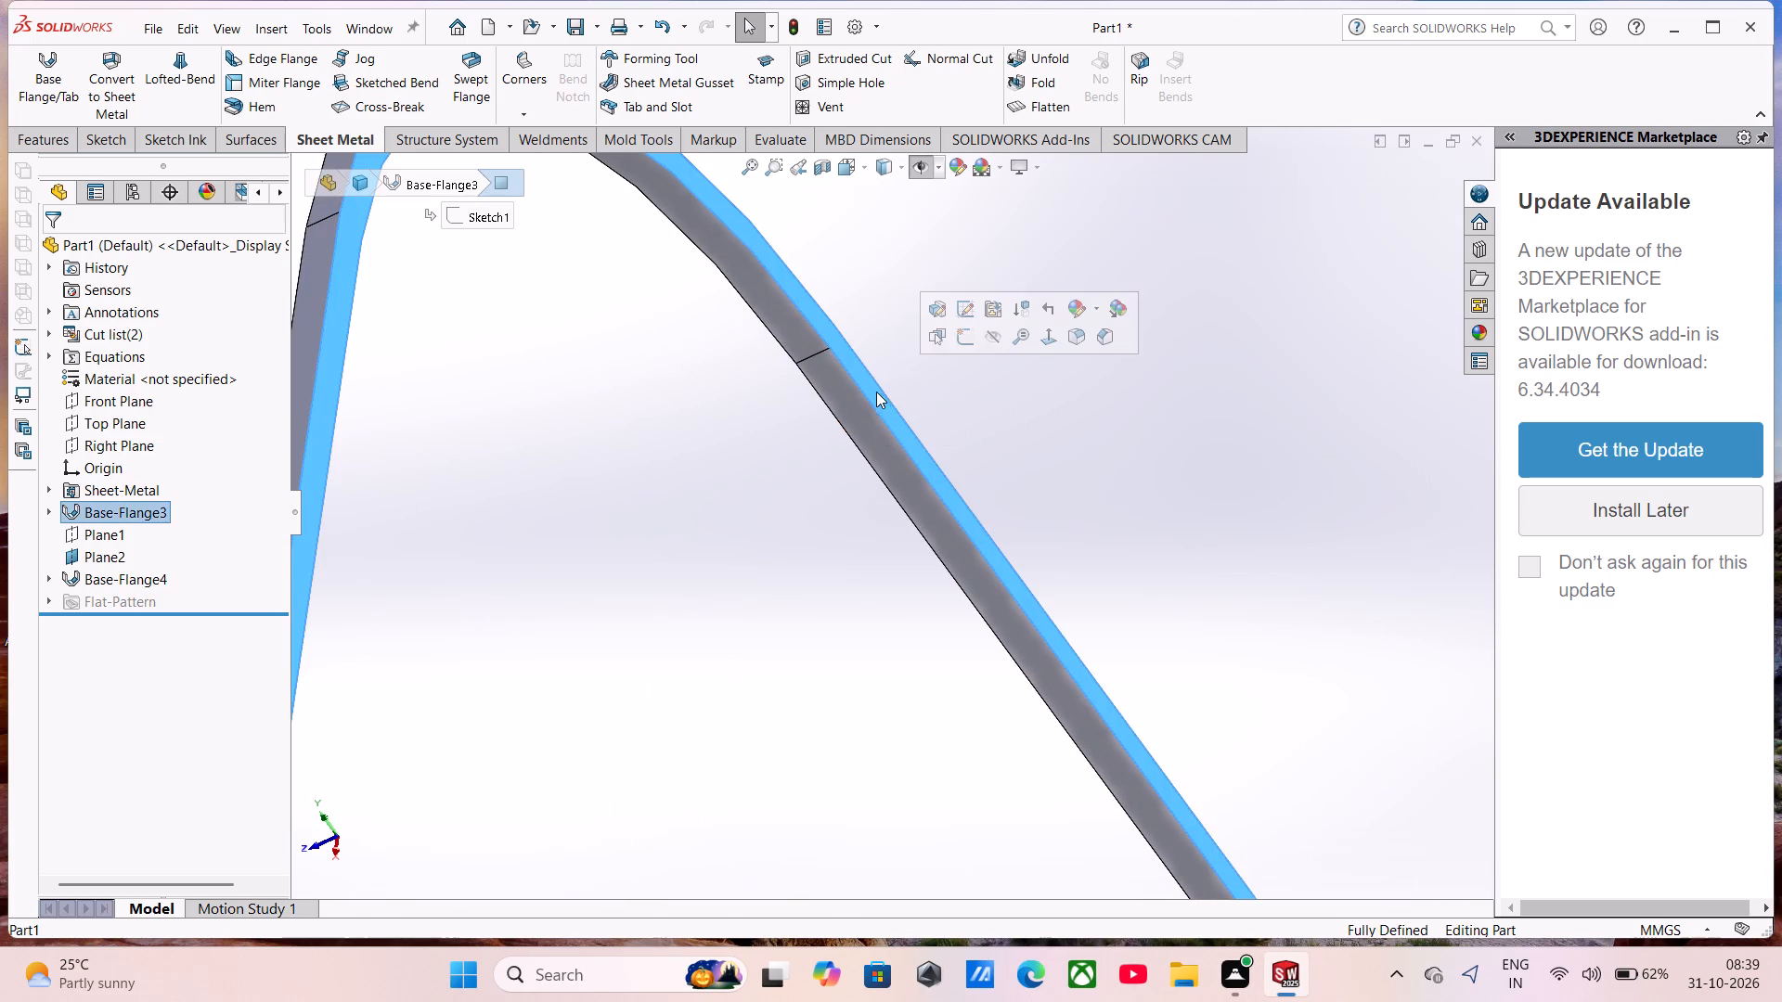
click(959, 323)
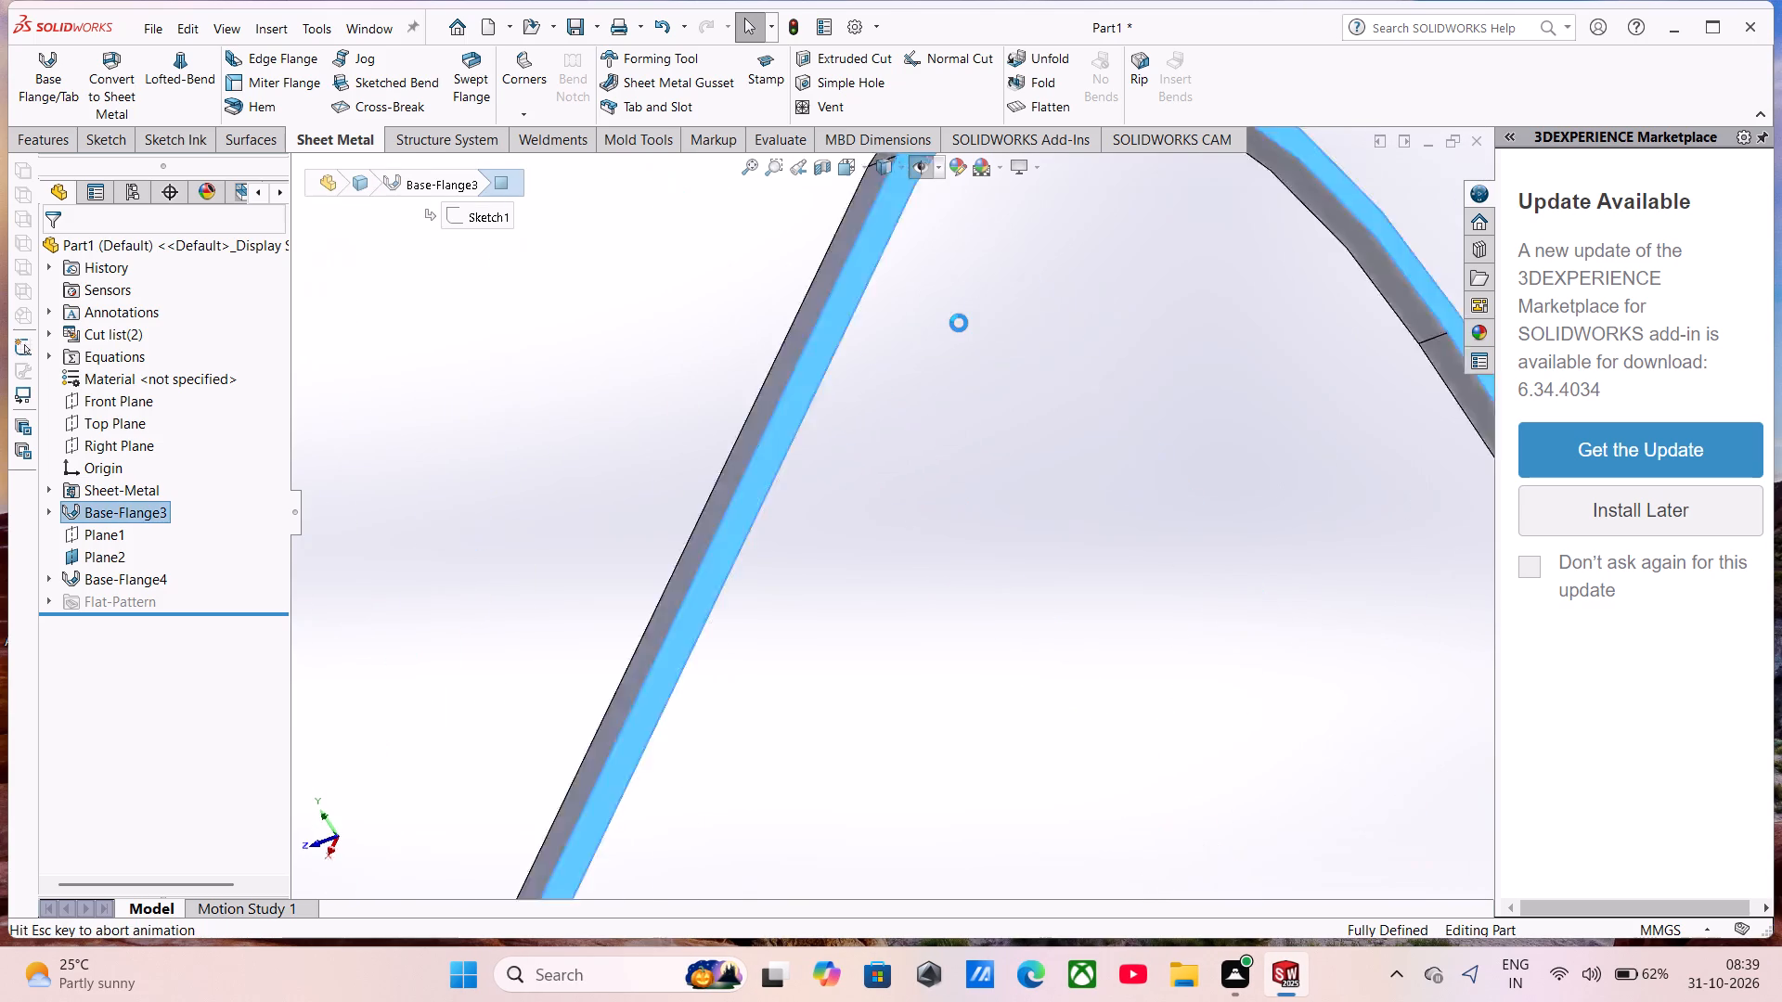
click(627, 236)
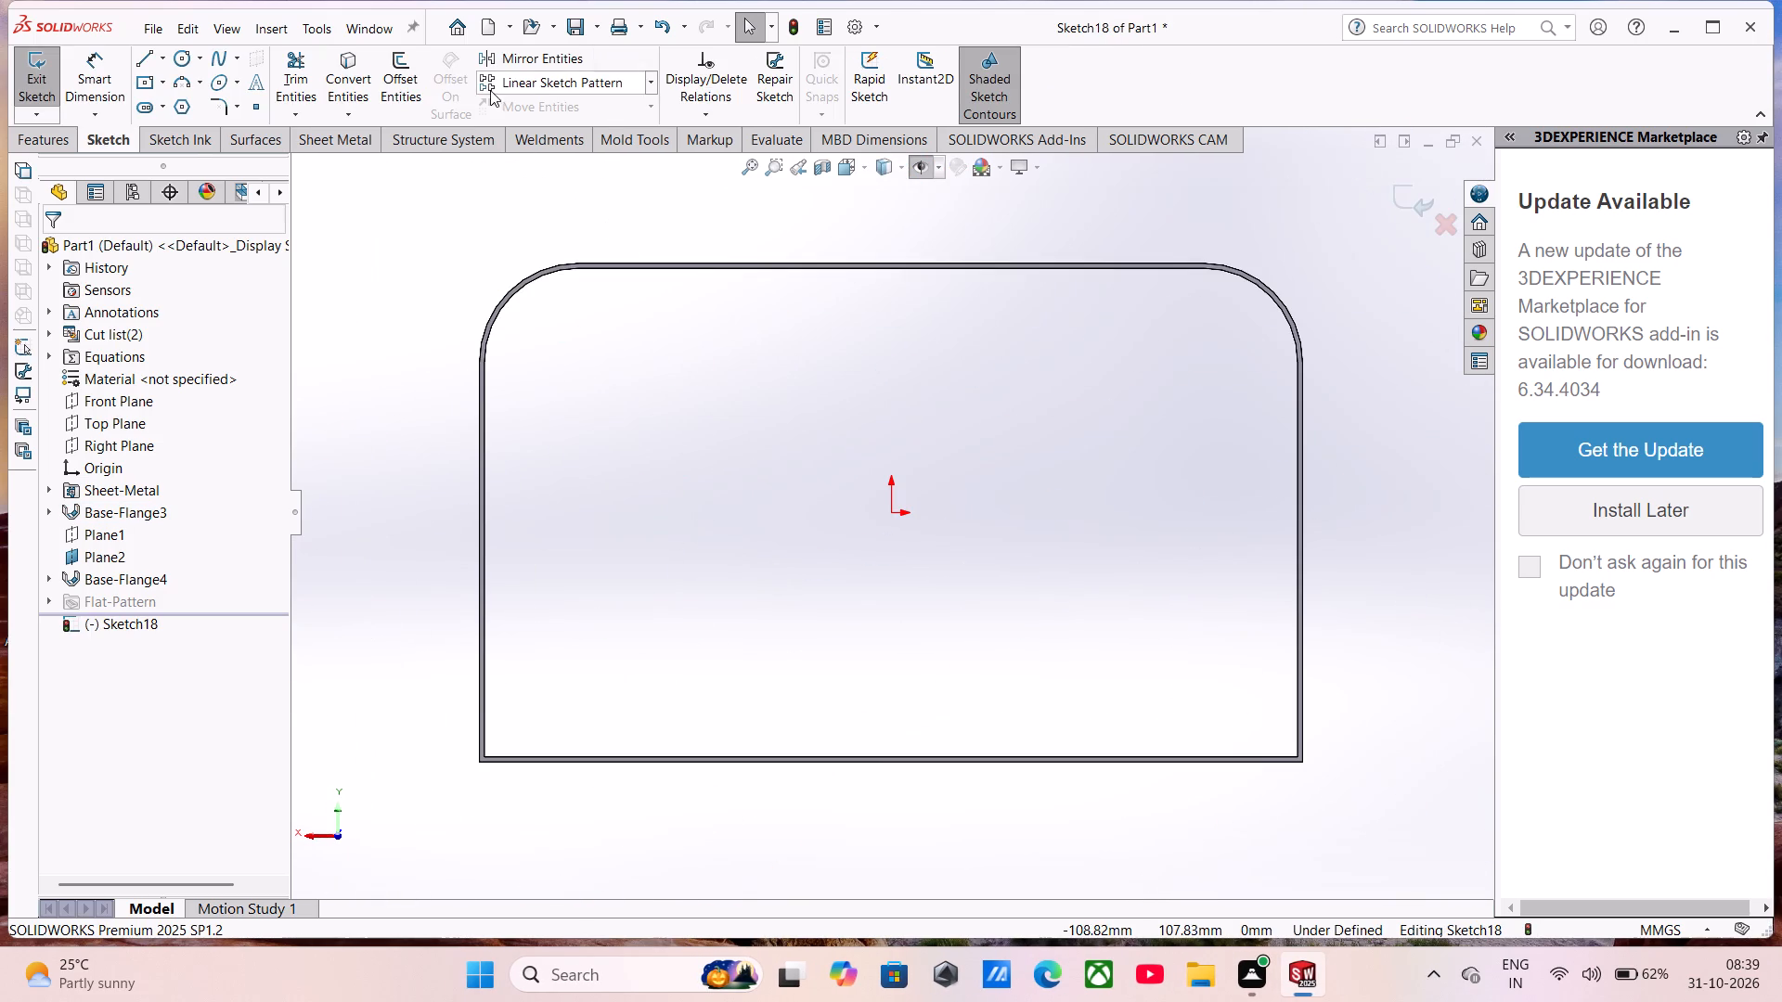
Begin converting the front ring's edges into the sketch, selecting the outer edges of the top, both rounded corners, both sides and the bottom.
click(354, 67)
scroll(714, 260, down, 3)
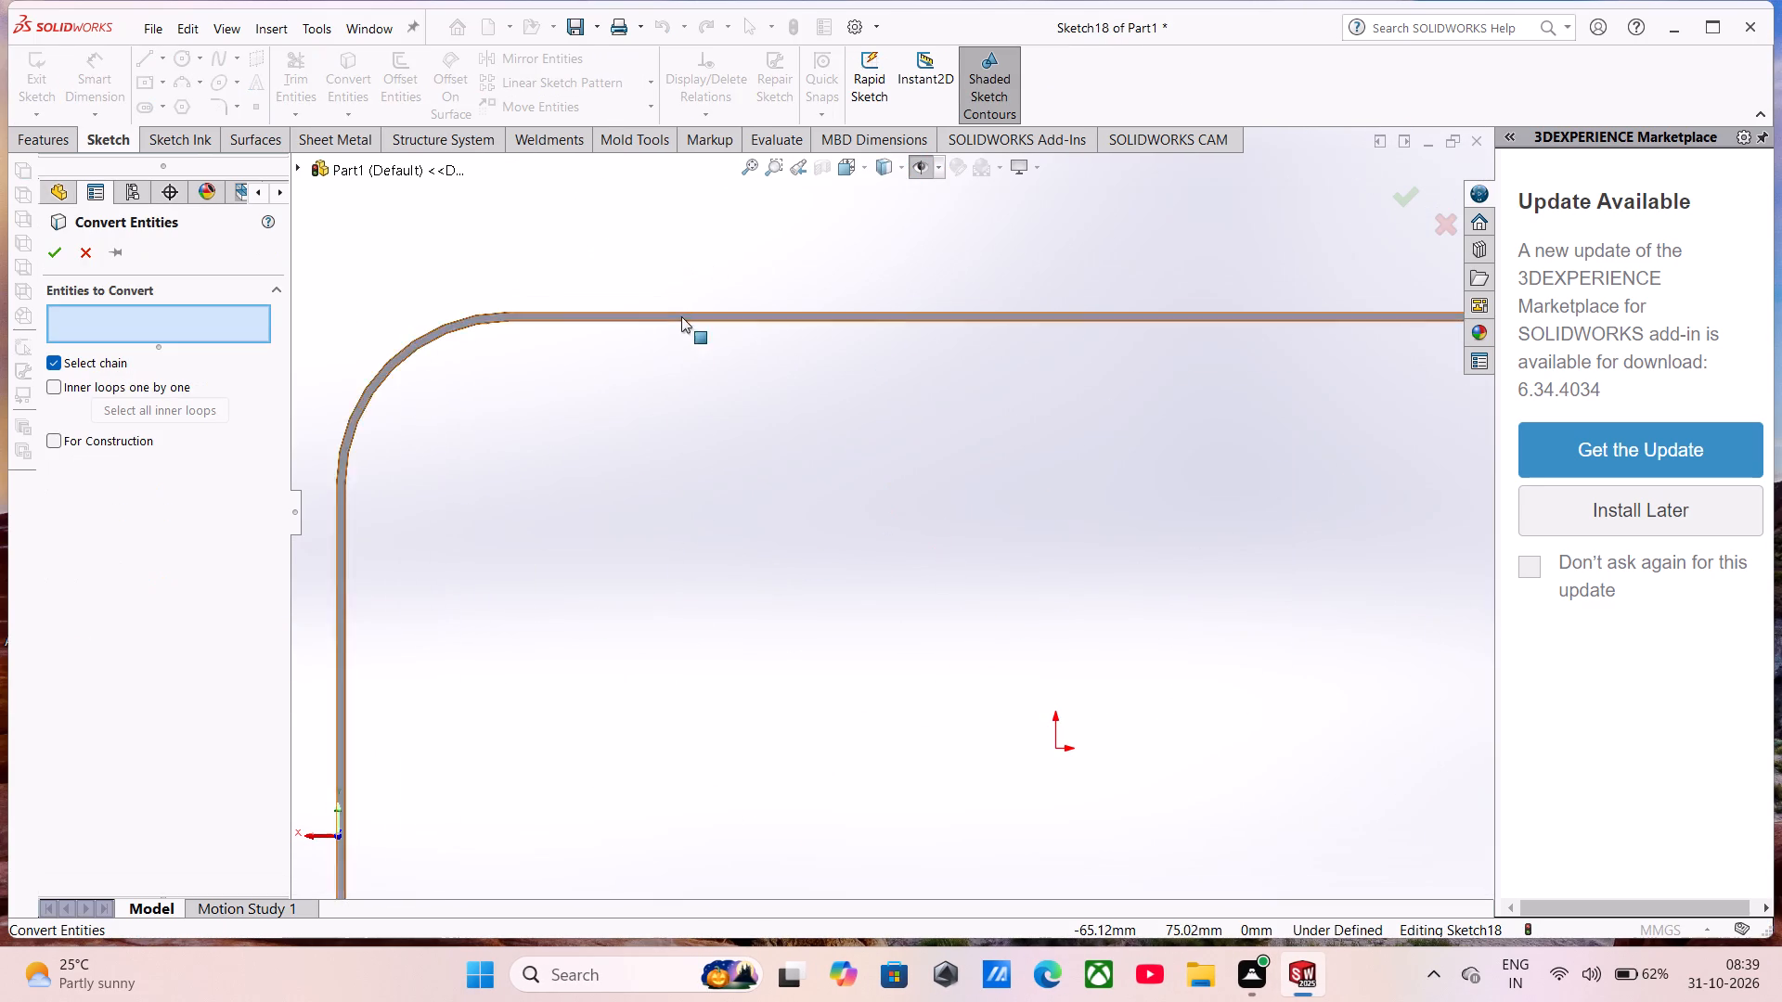
click(679, 313)
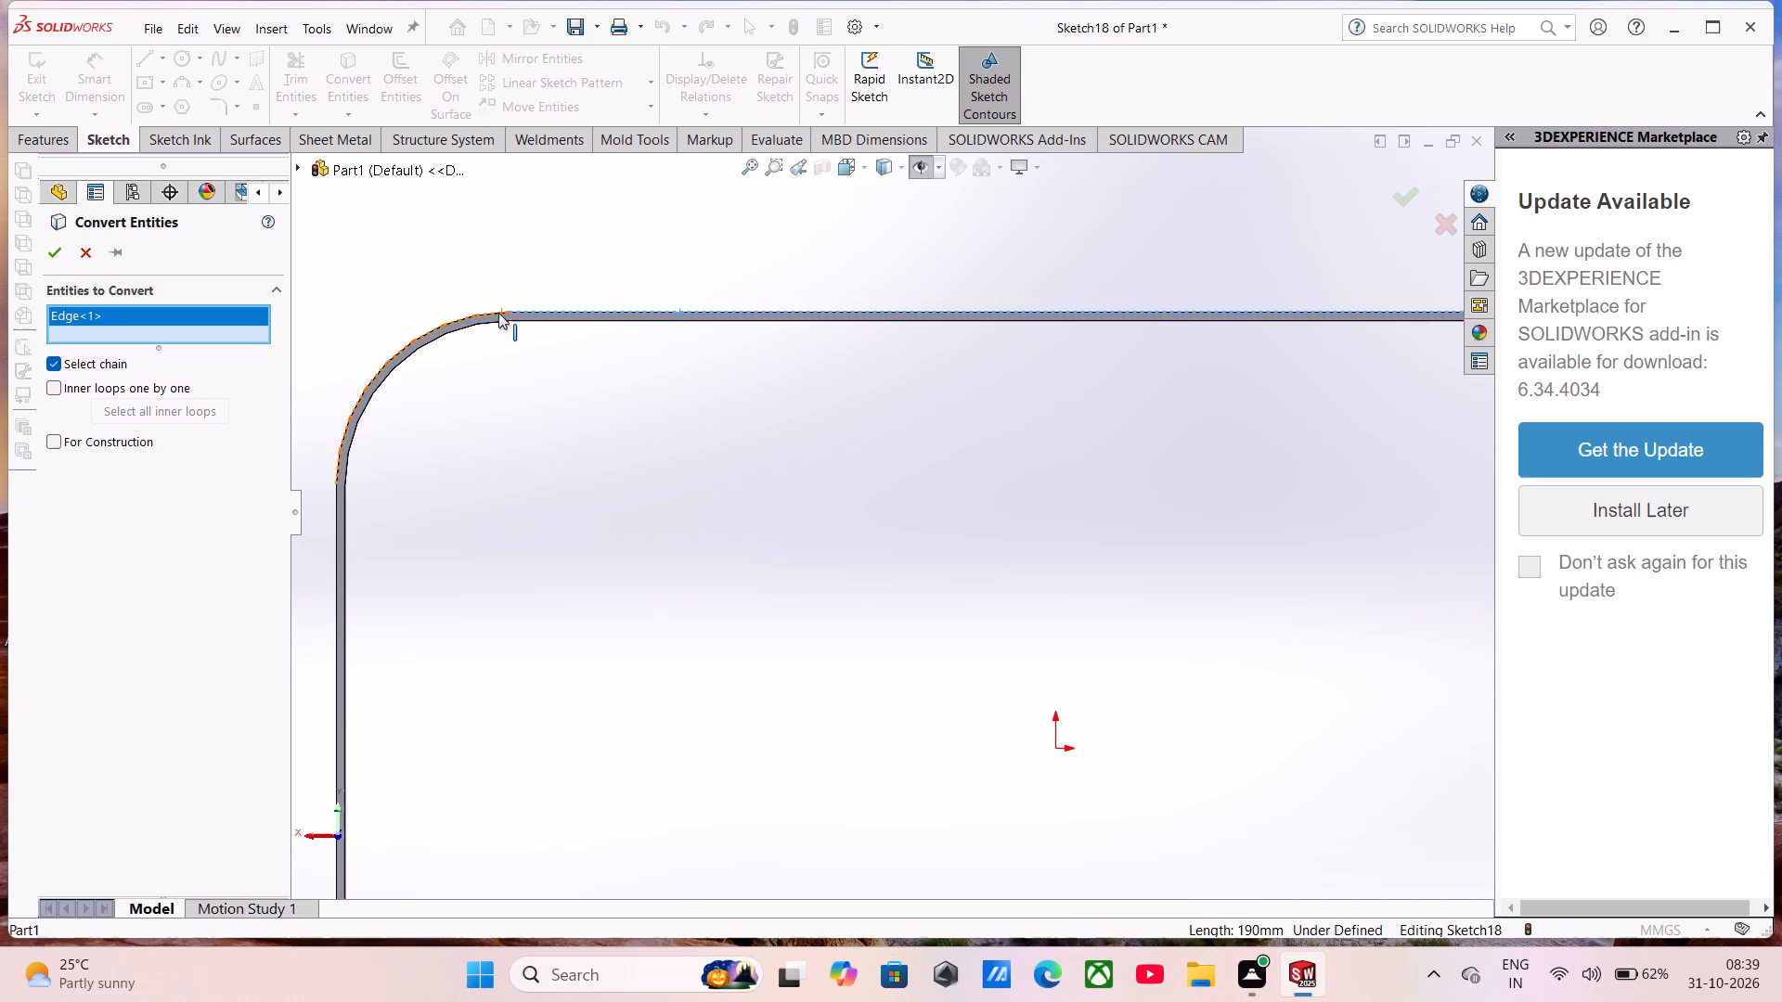
click(498, 313)
click(336, 524)
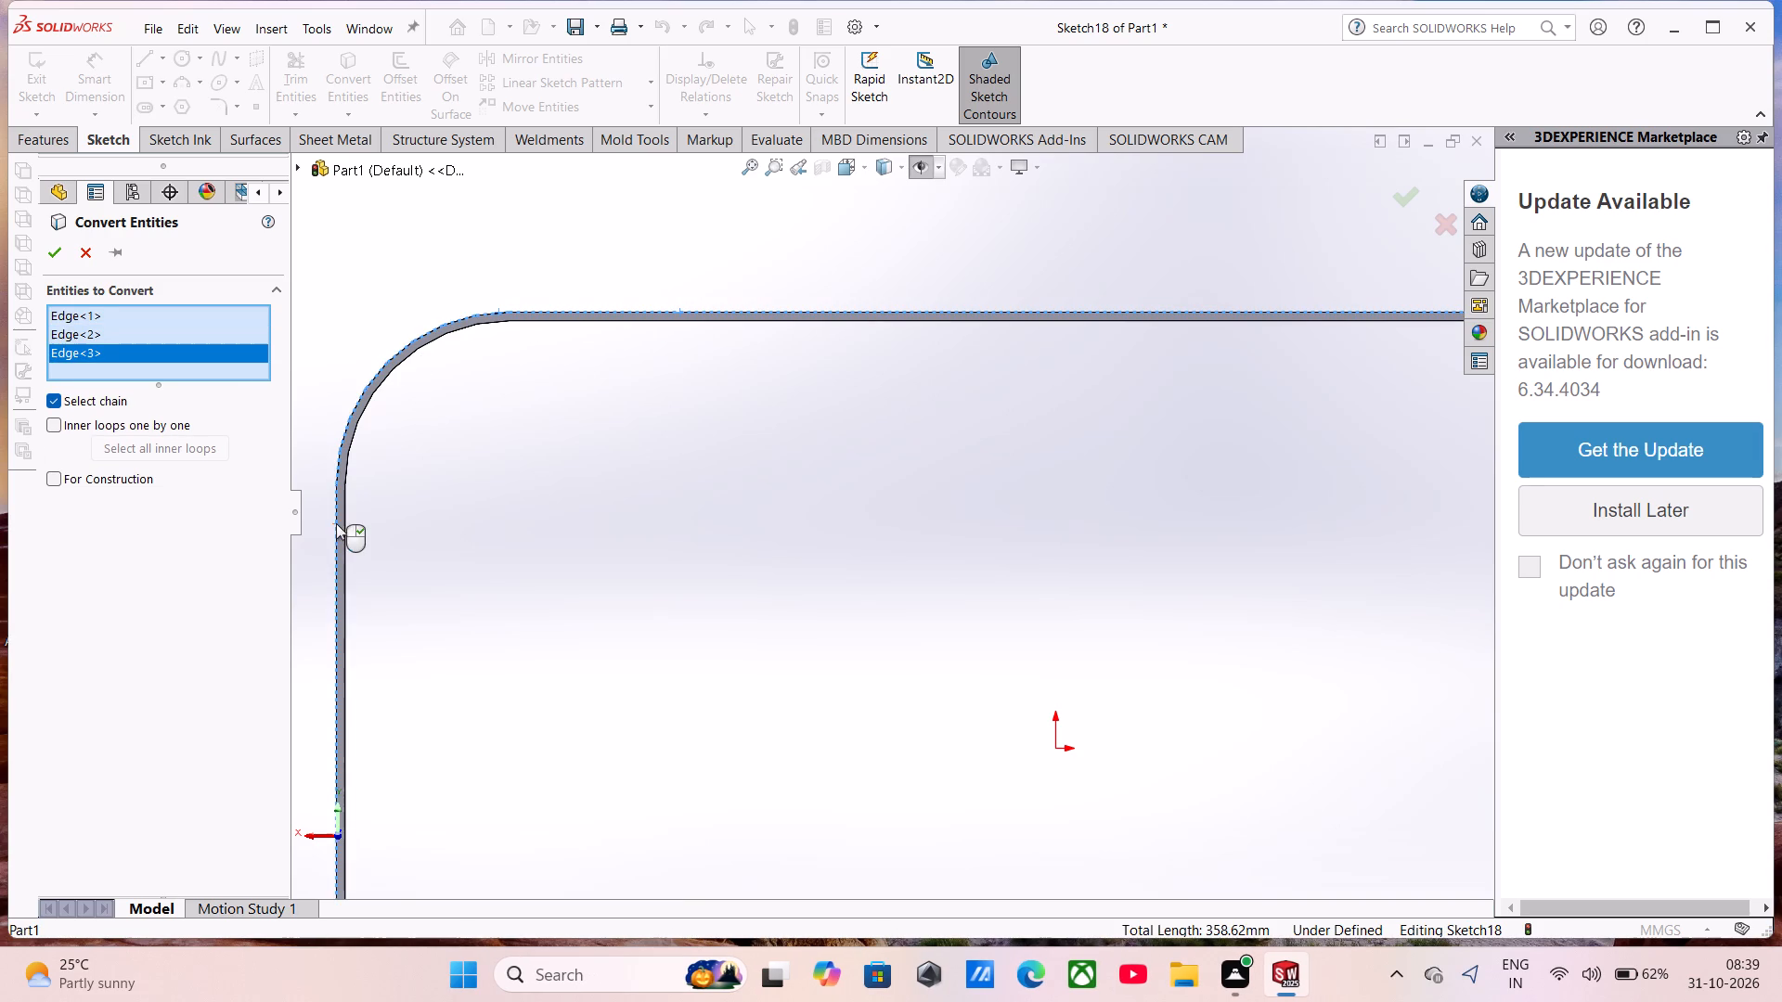
scroll(377, 558, up, 6)
scroll(674, 690, down, 4)
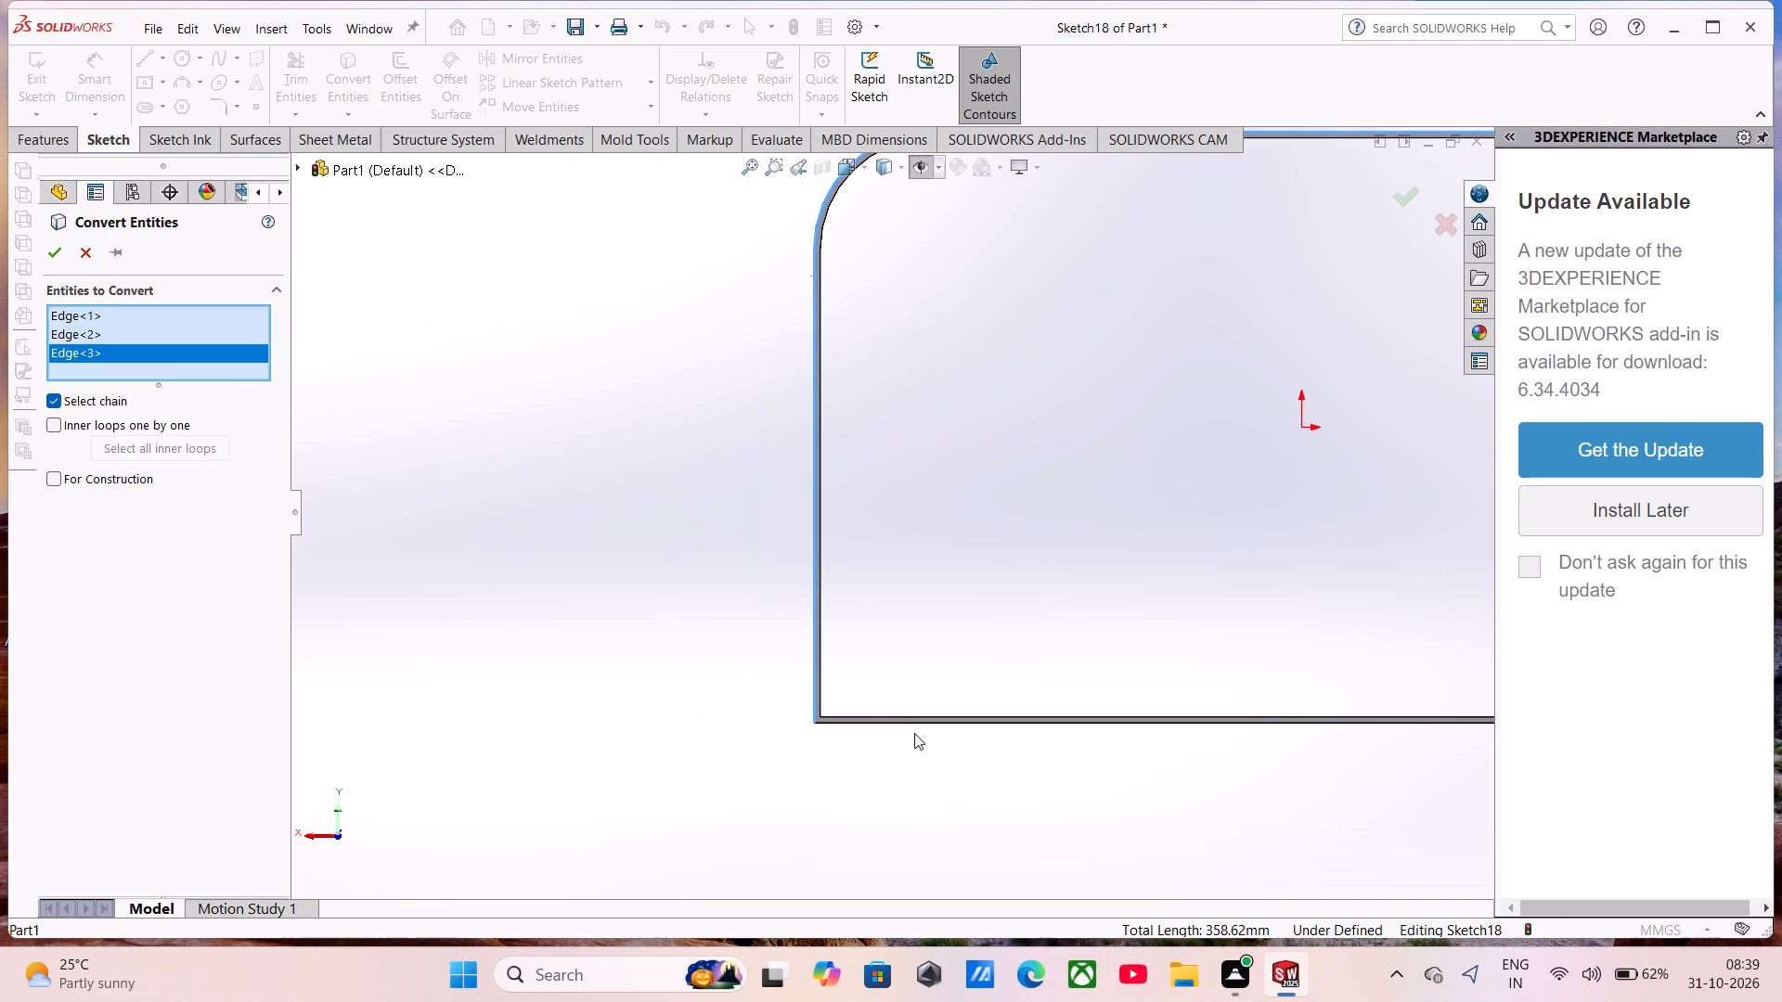
click(891, 723)
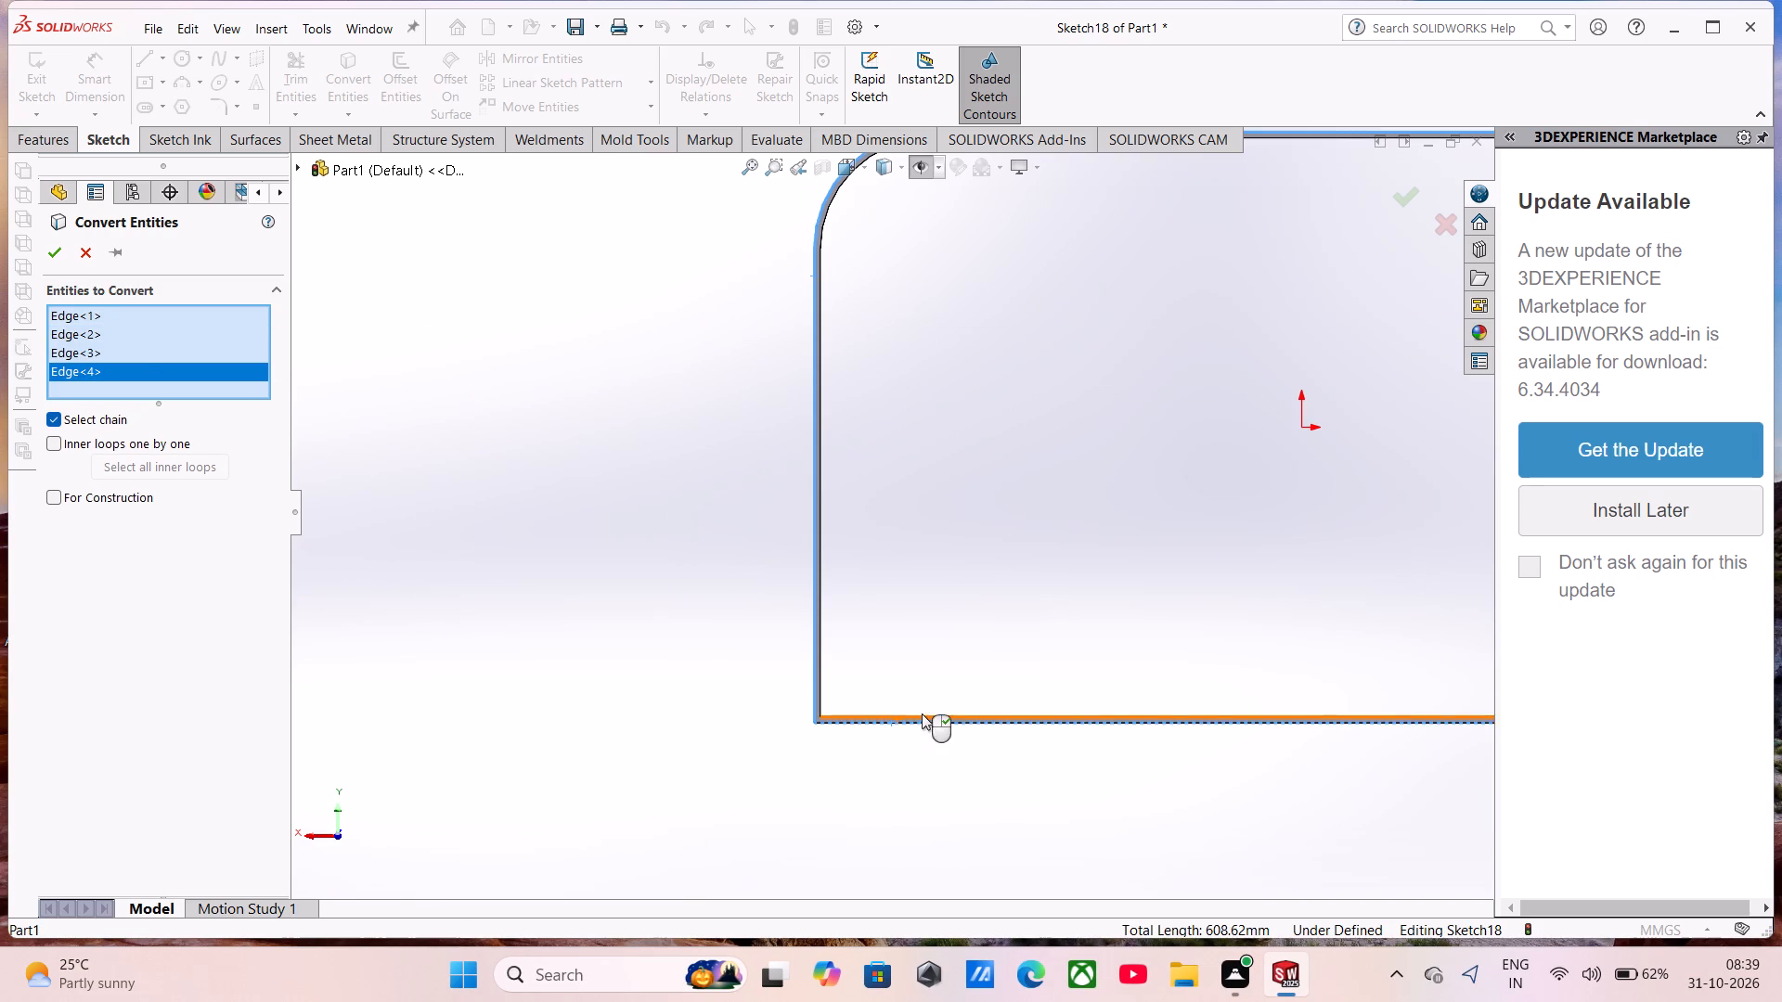
scroll(926, 713, up, 6)
scroll(1182, 539, down, 9)
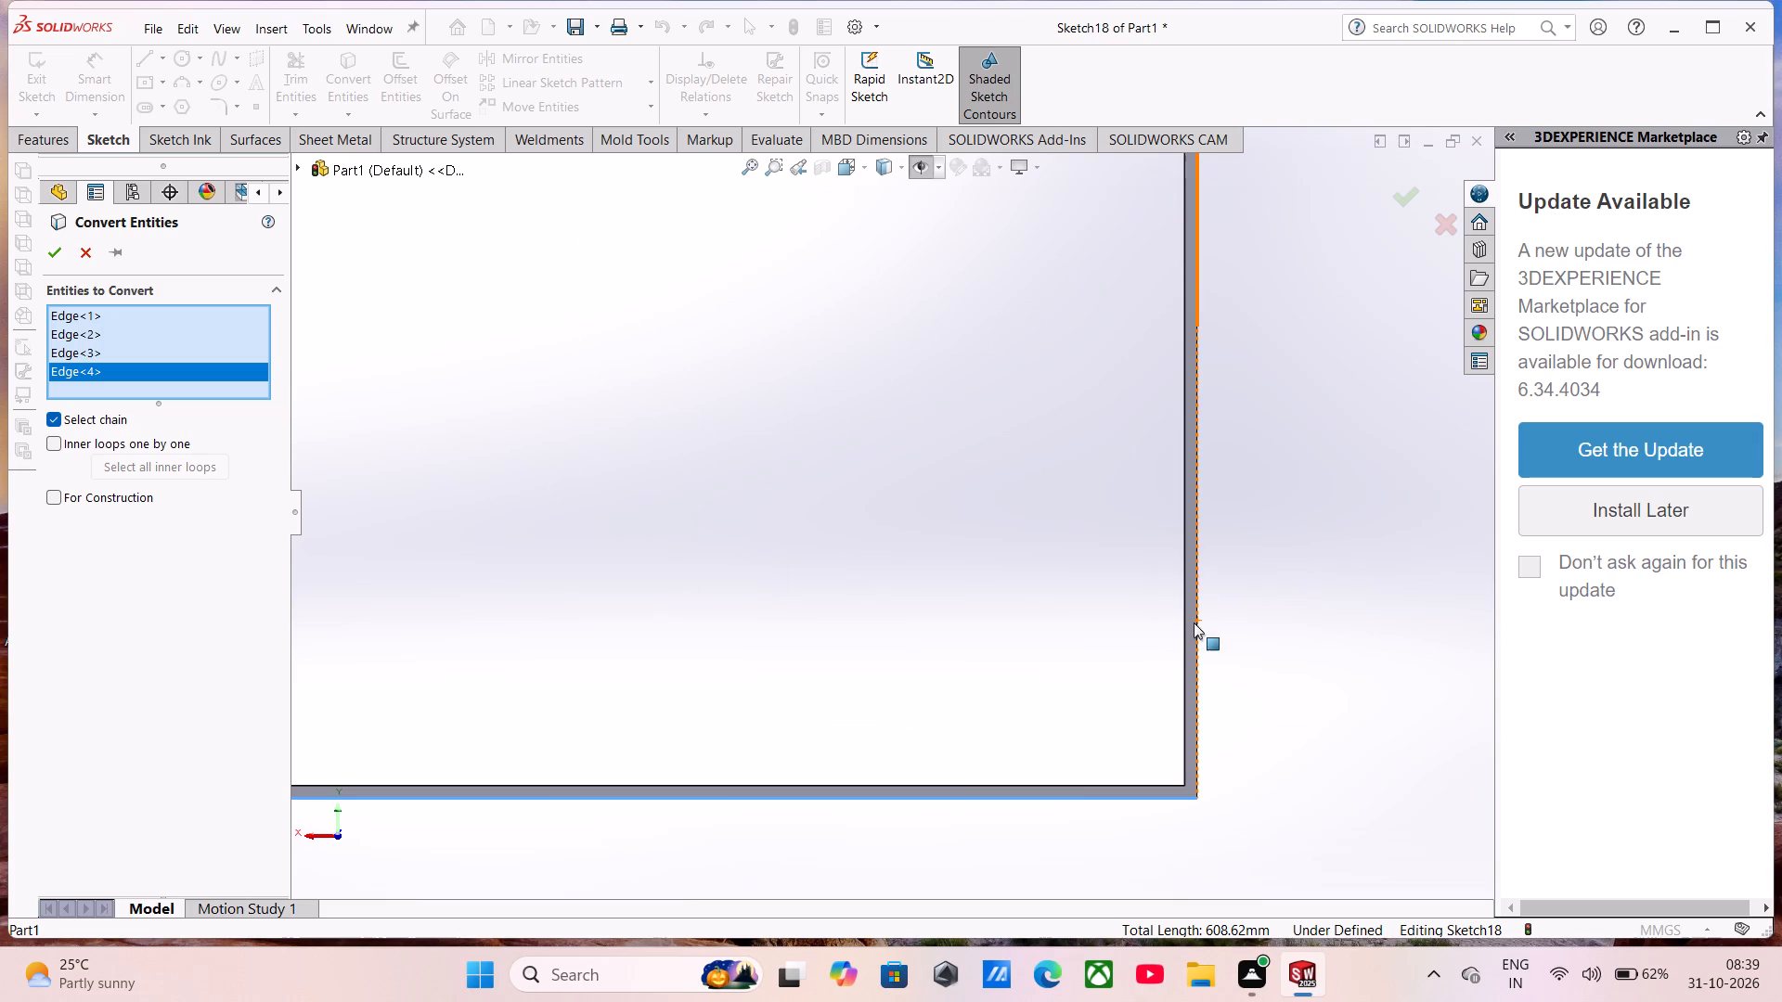
click(1195, 634)
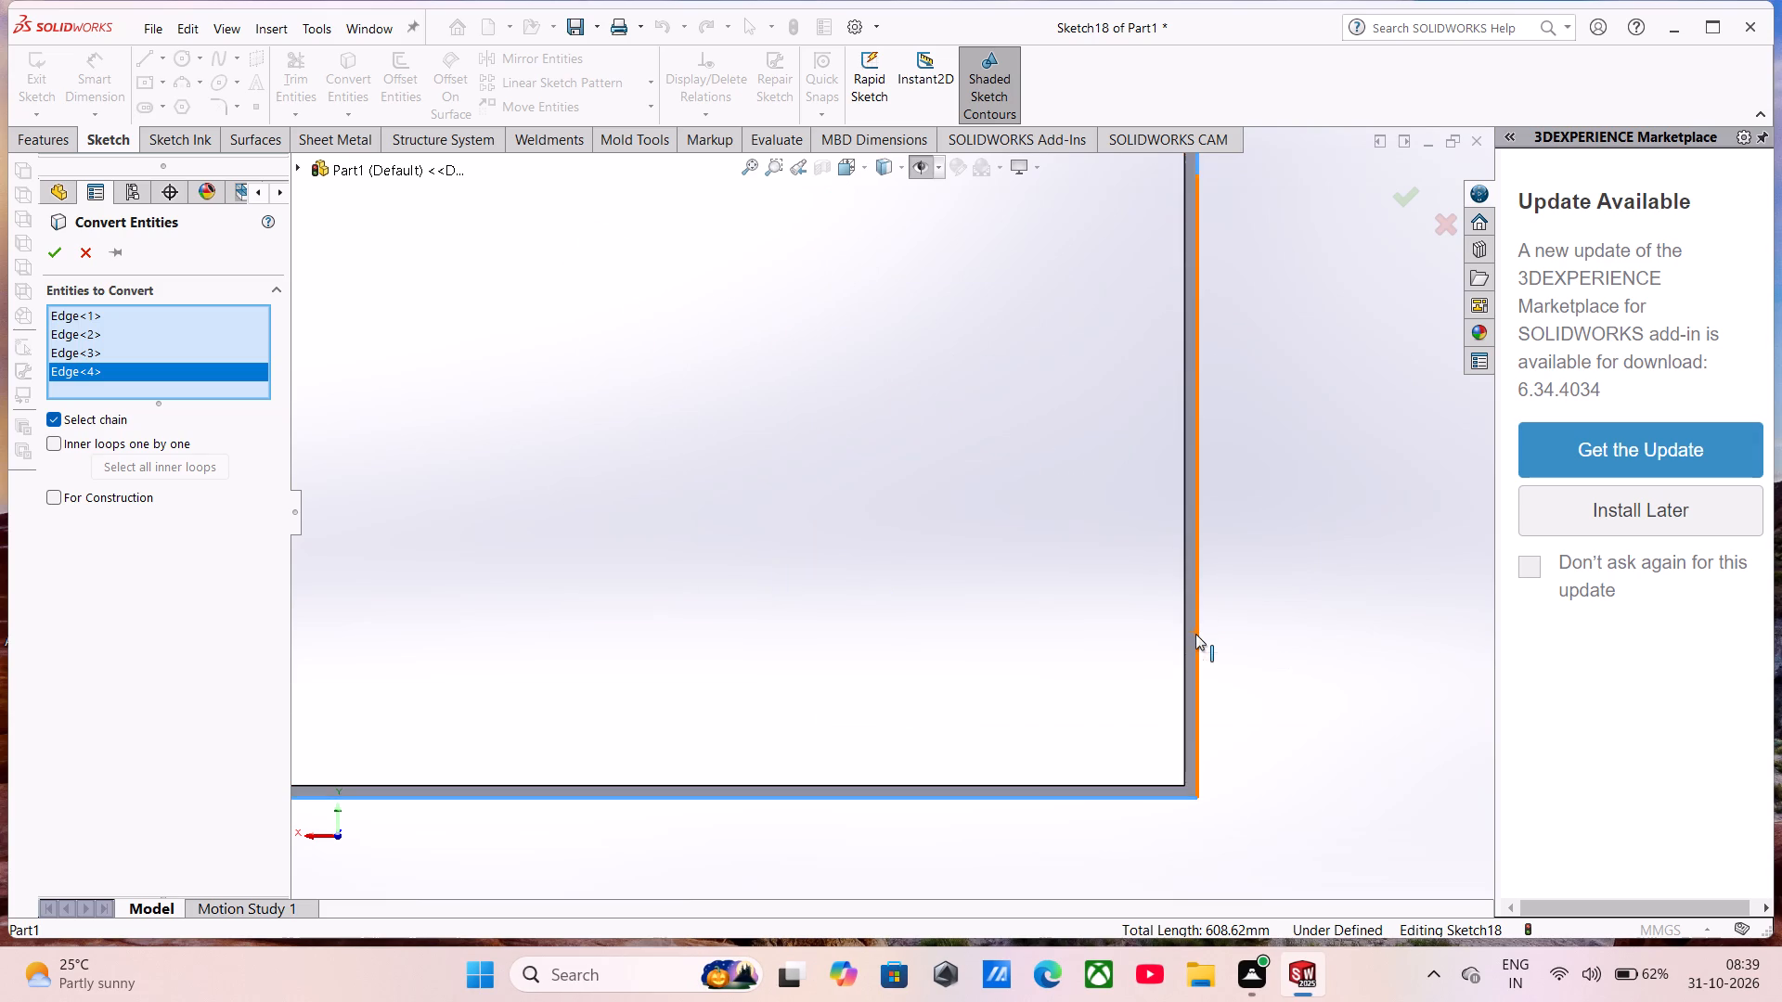
scroll(1195, 634, up, 9)
scroll(880, 355, down, 4)
scroll(956, 428, down, 4)
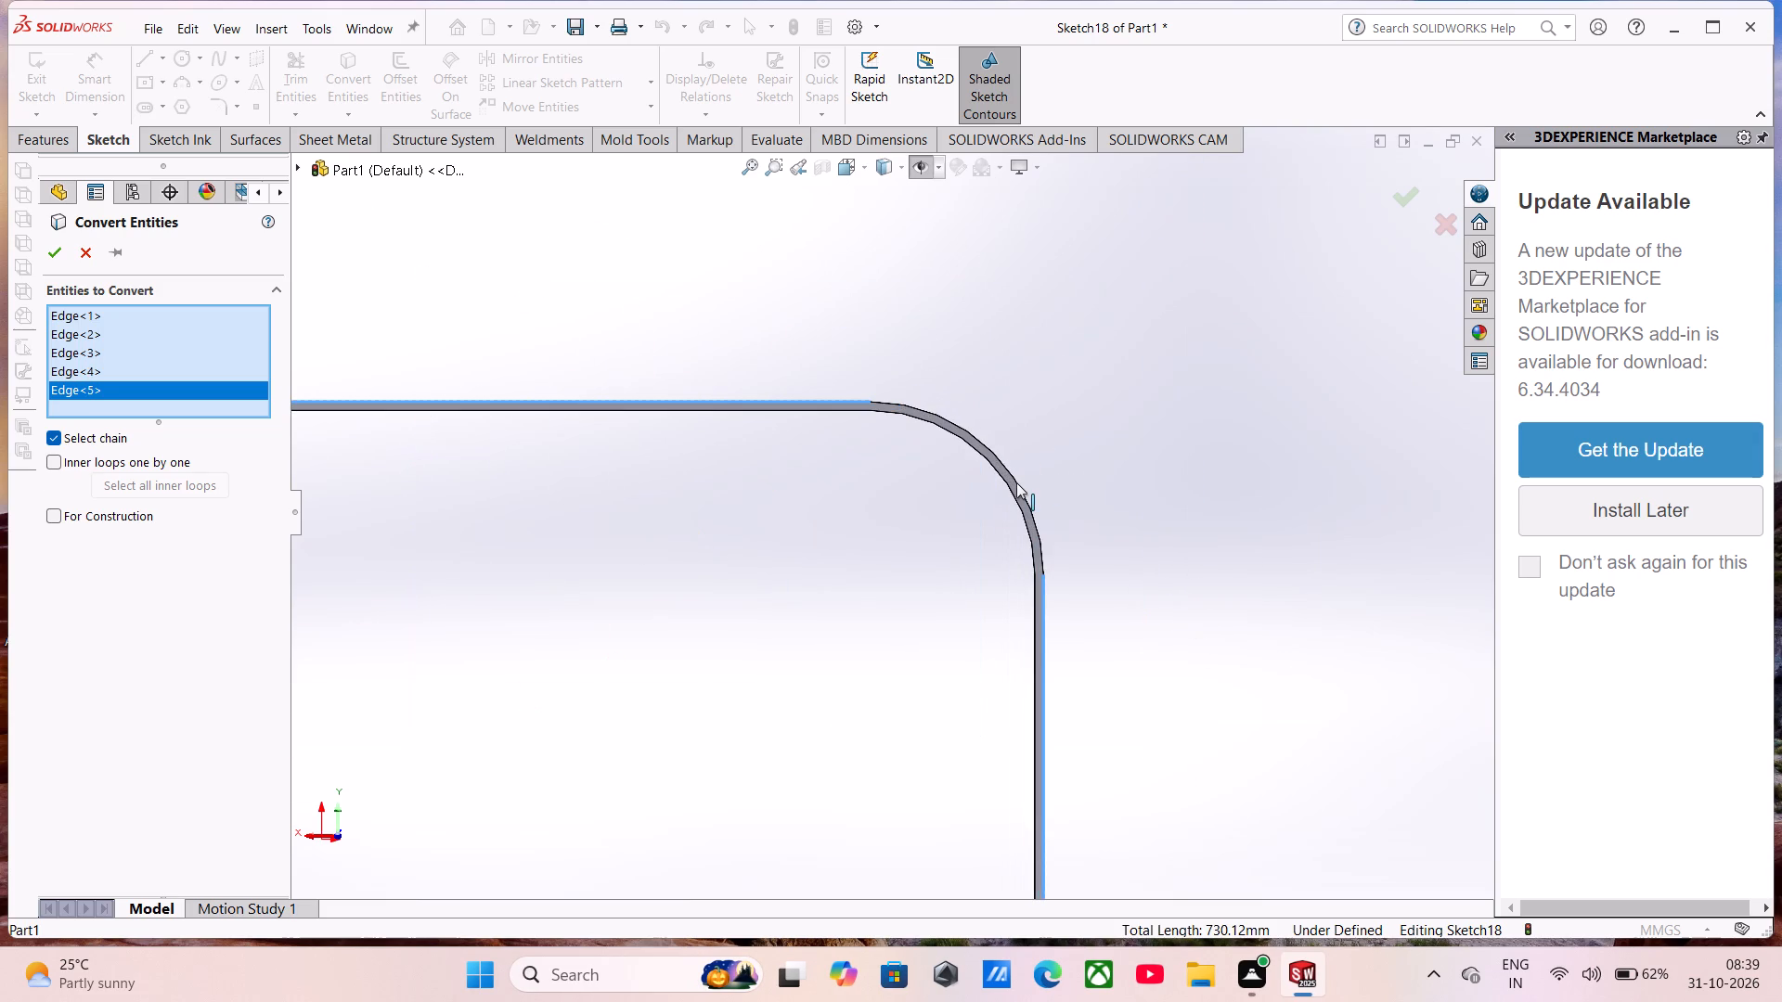
click(1017, 484)
Add the ring's inner edges along one rounded corner, the top, the adjoining side and the bottom to the conversion.
scroll(993, 497, up, 8)
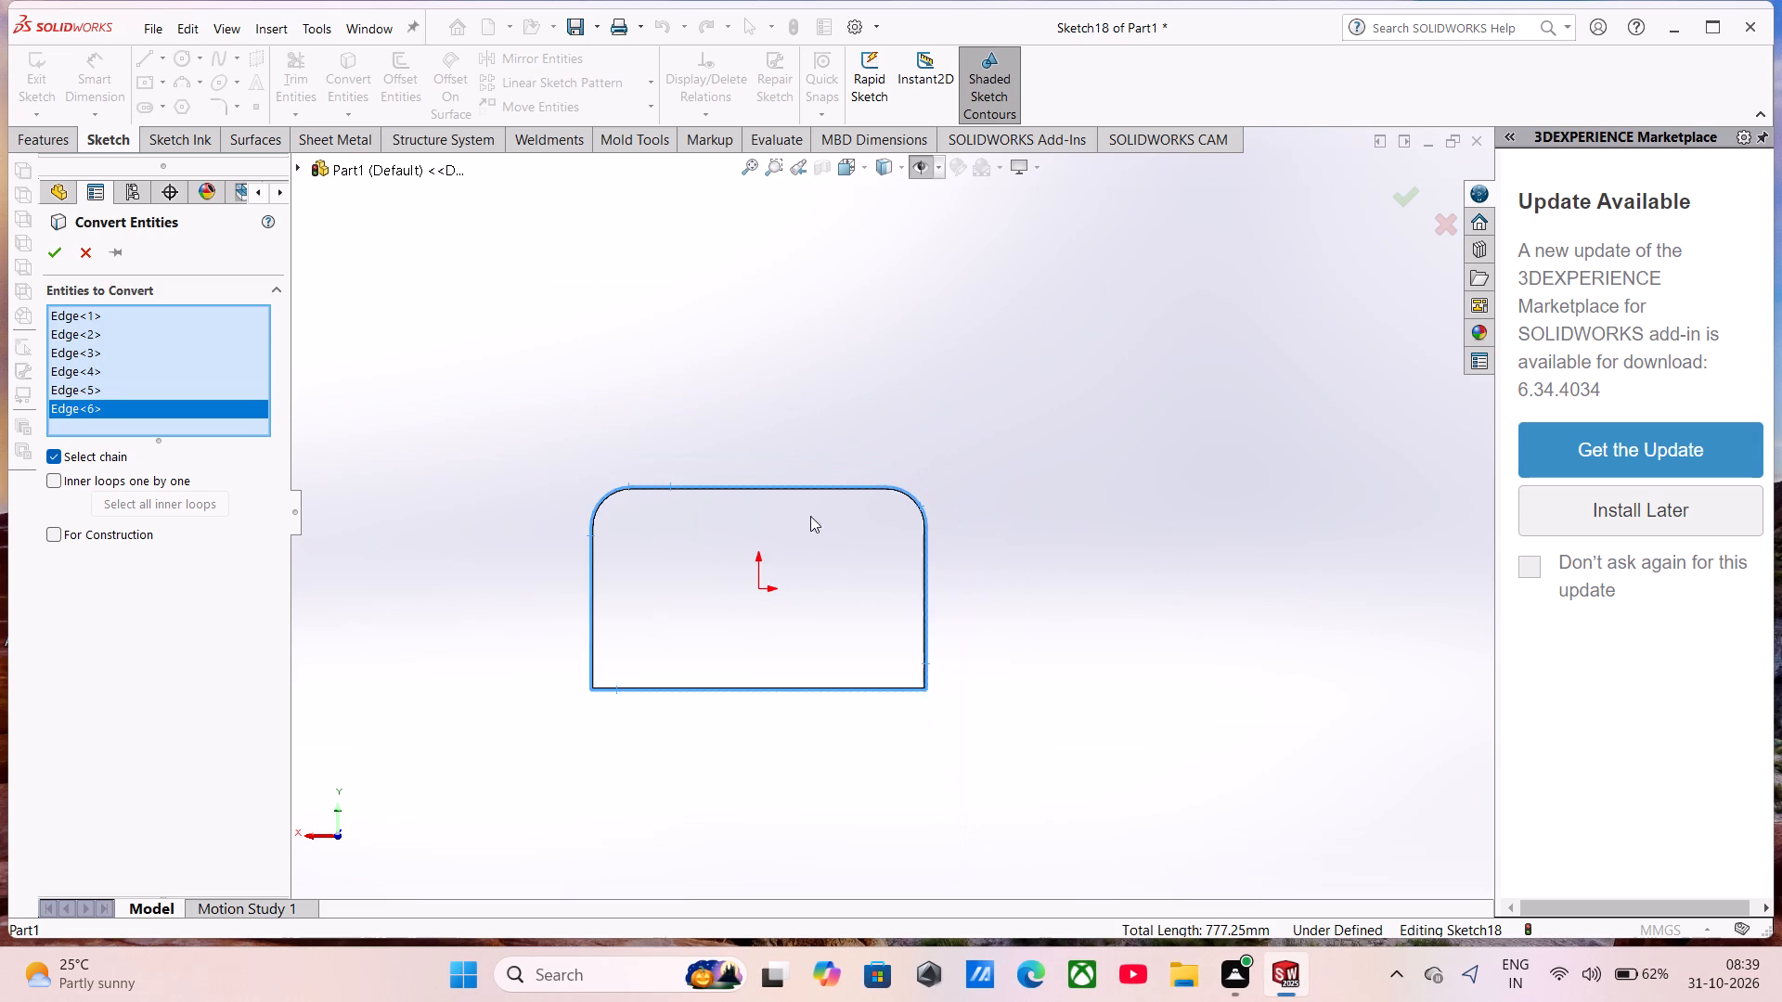
scroll(684, 508, down, 10)
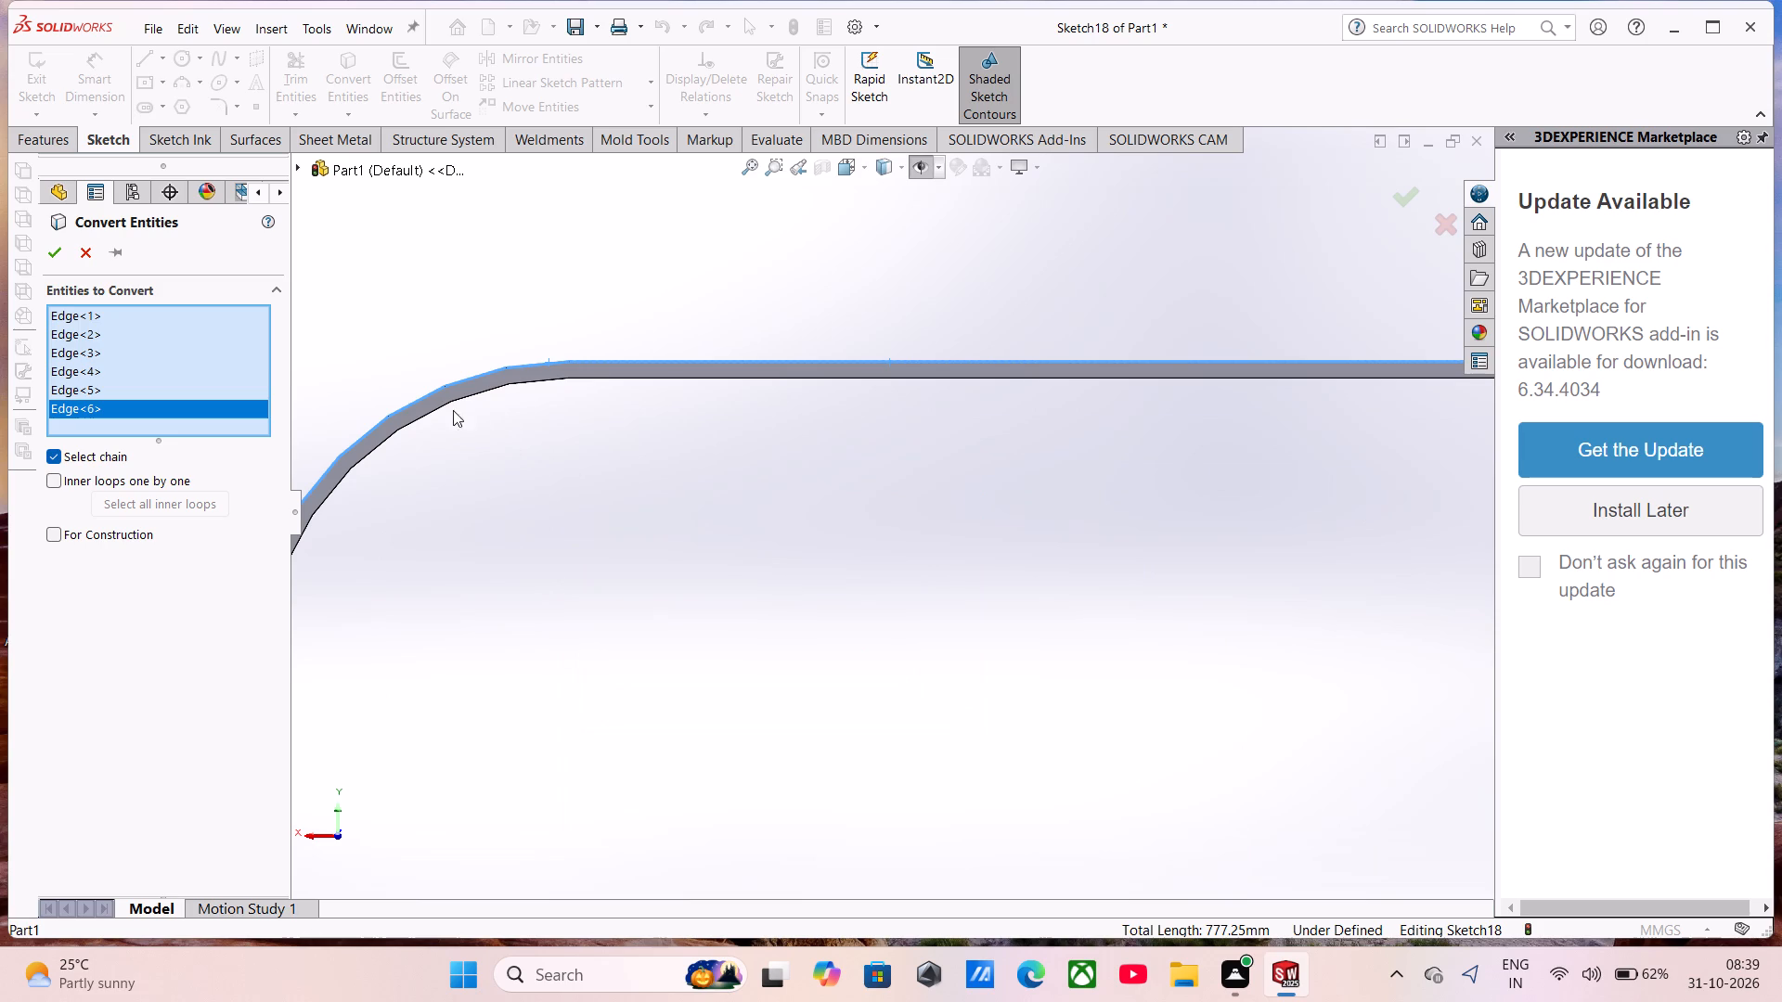
click(445, 403)
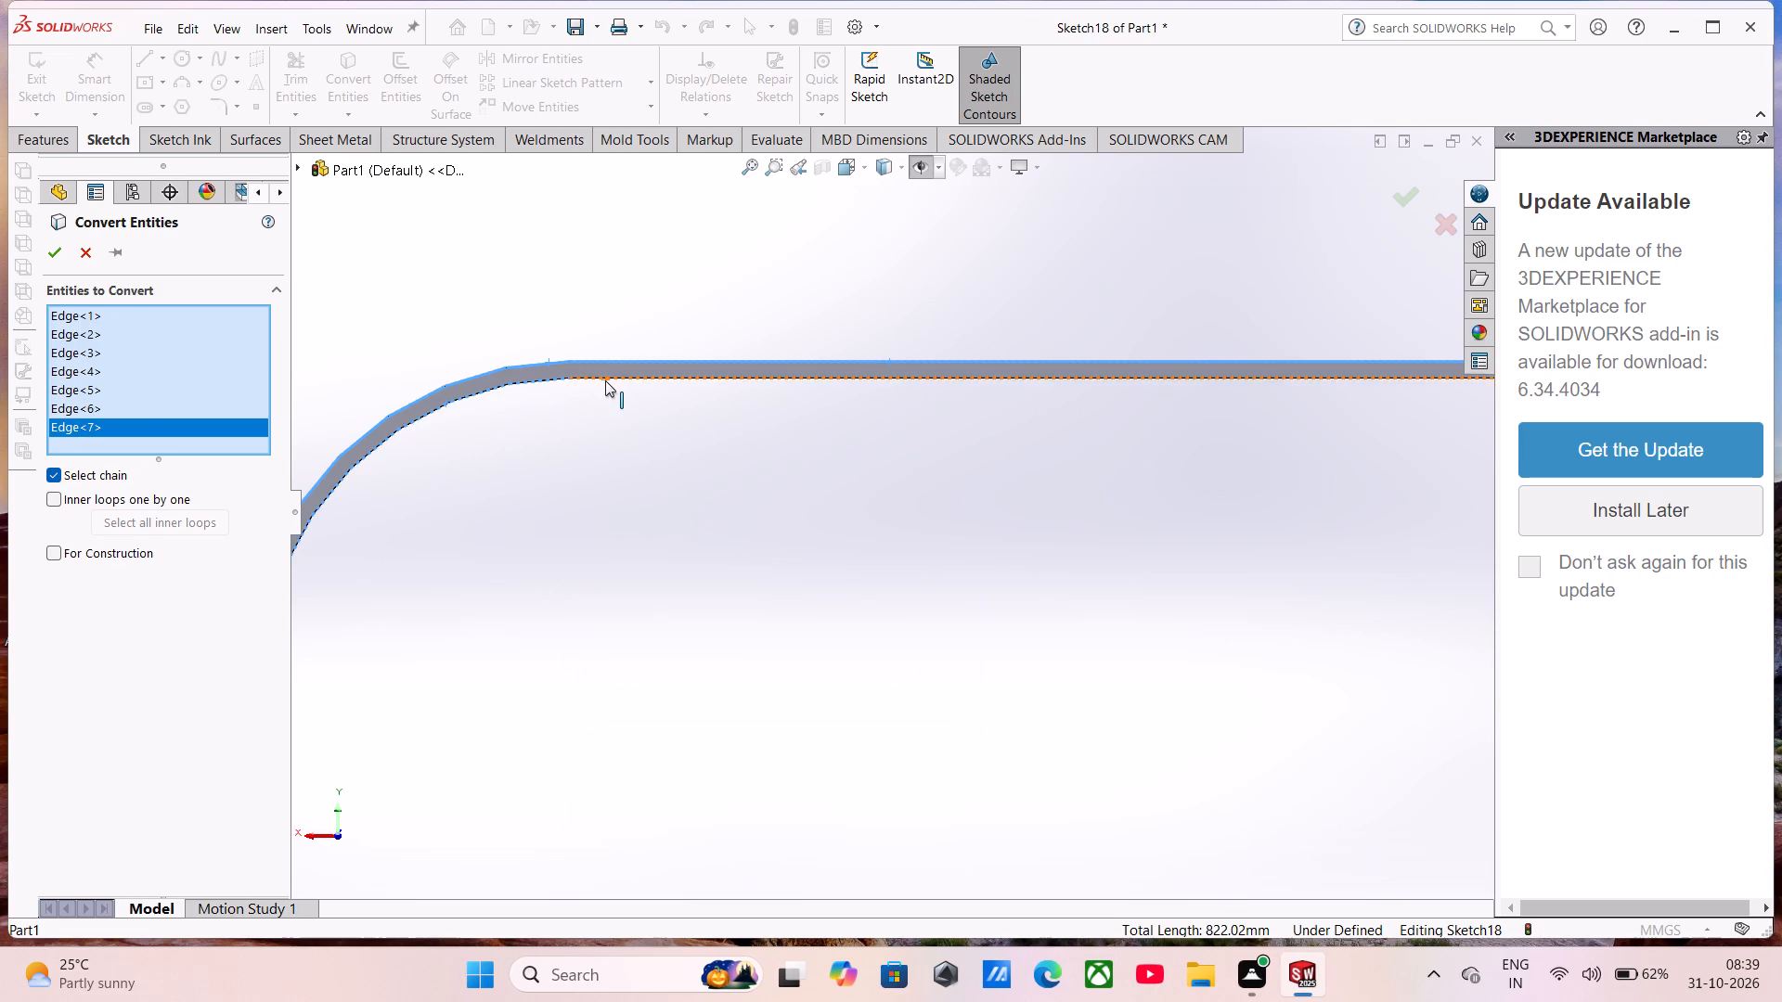
click(605, 380)
scroll(678, 451, up, 4)
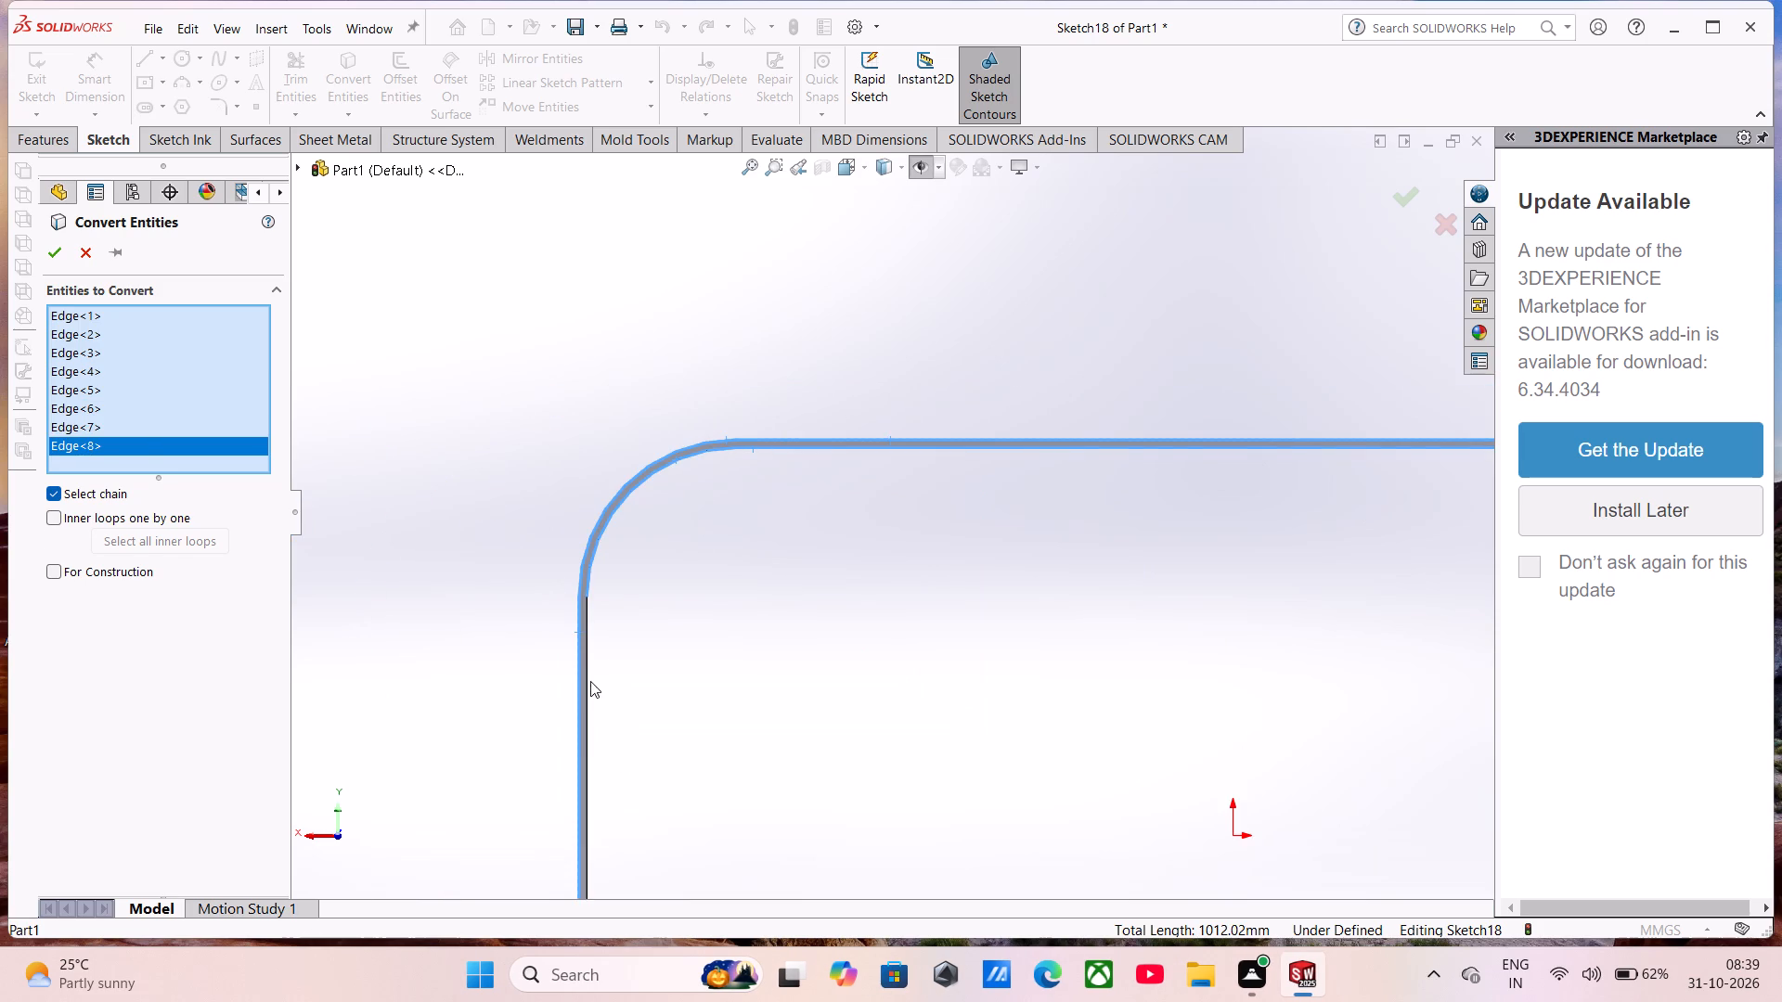
click(588, 677)
scroll(711, 713, up, 6)
scroll(952, 748, down, 5)
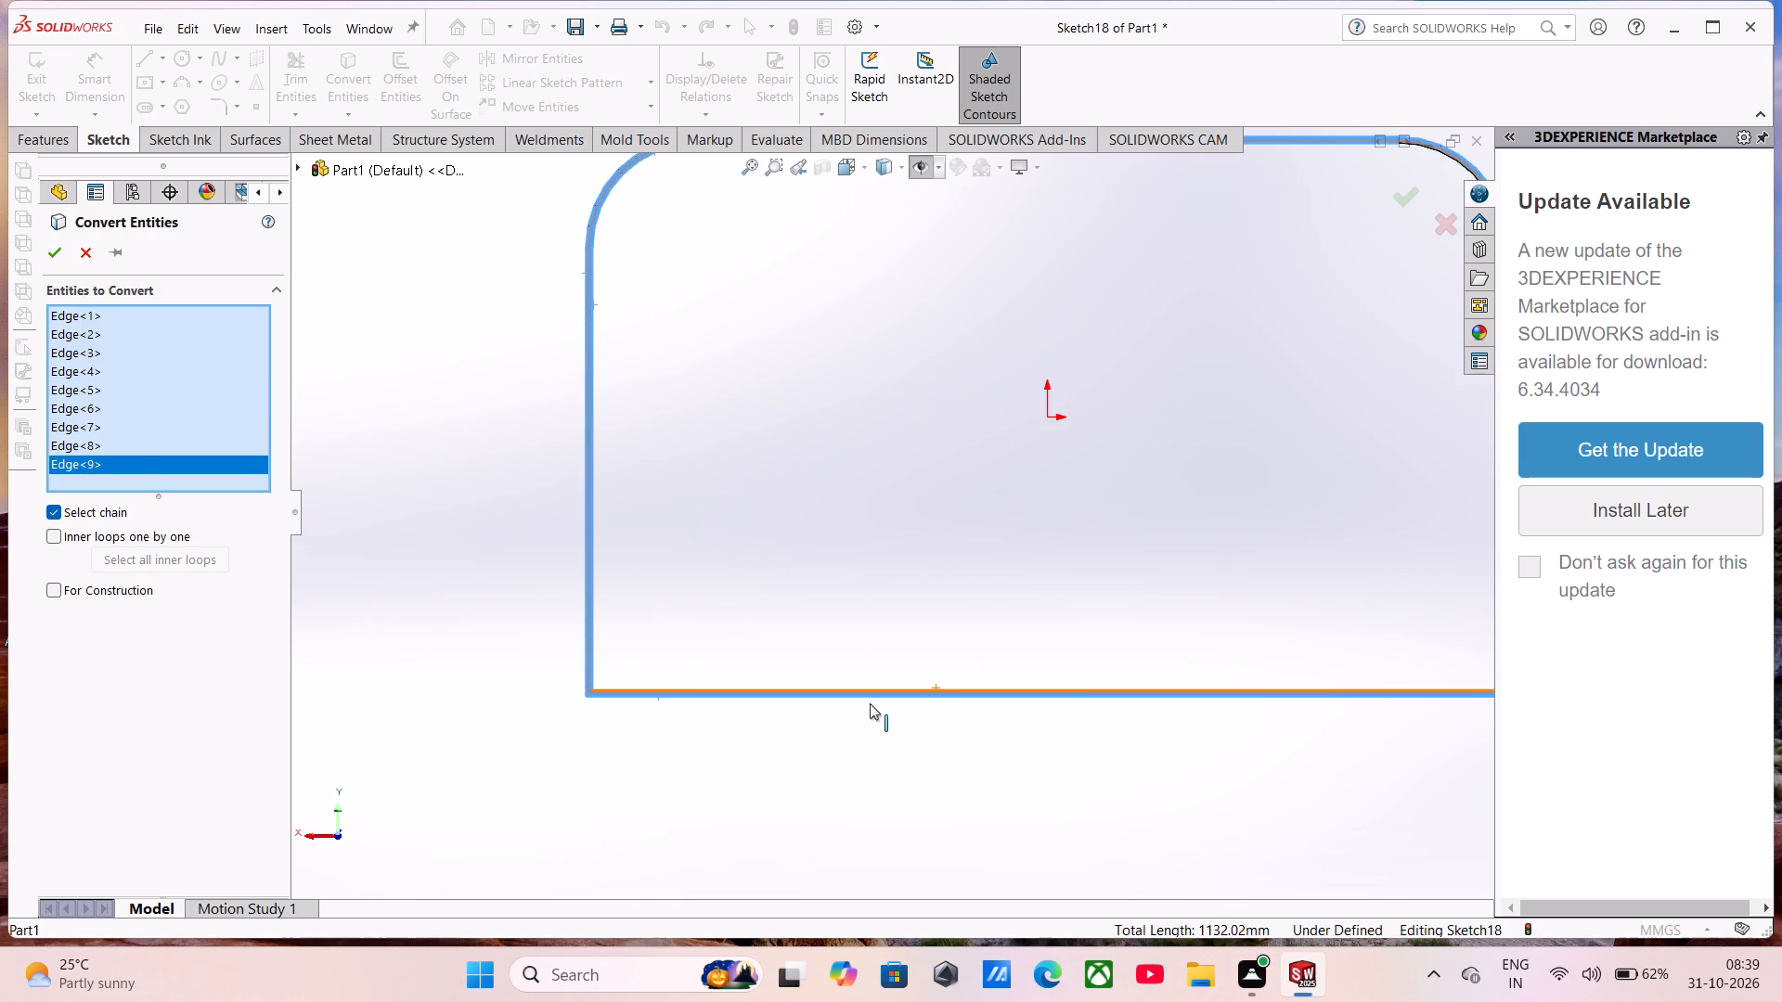
click(775, 669)
Add the inner edges of the opposite rounded corner and side, and convert the complete ring outline into the sketch.
scroll(879, 662, up, 2)
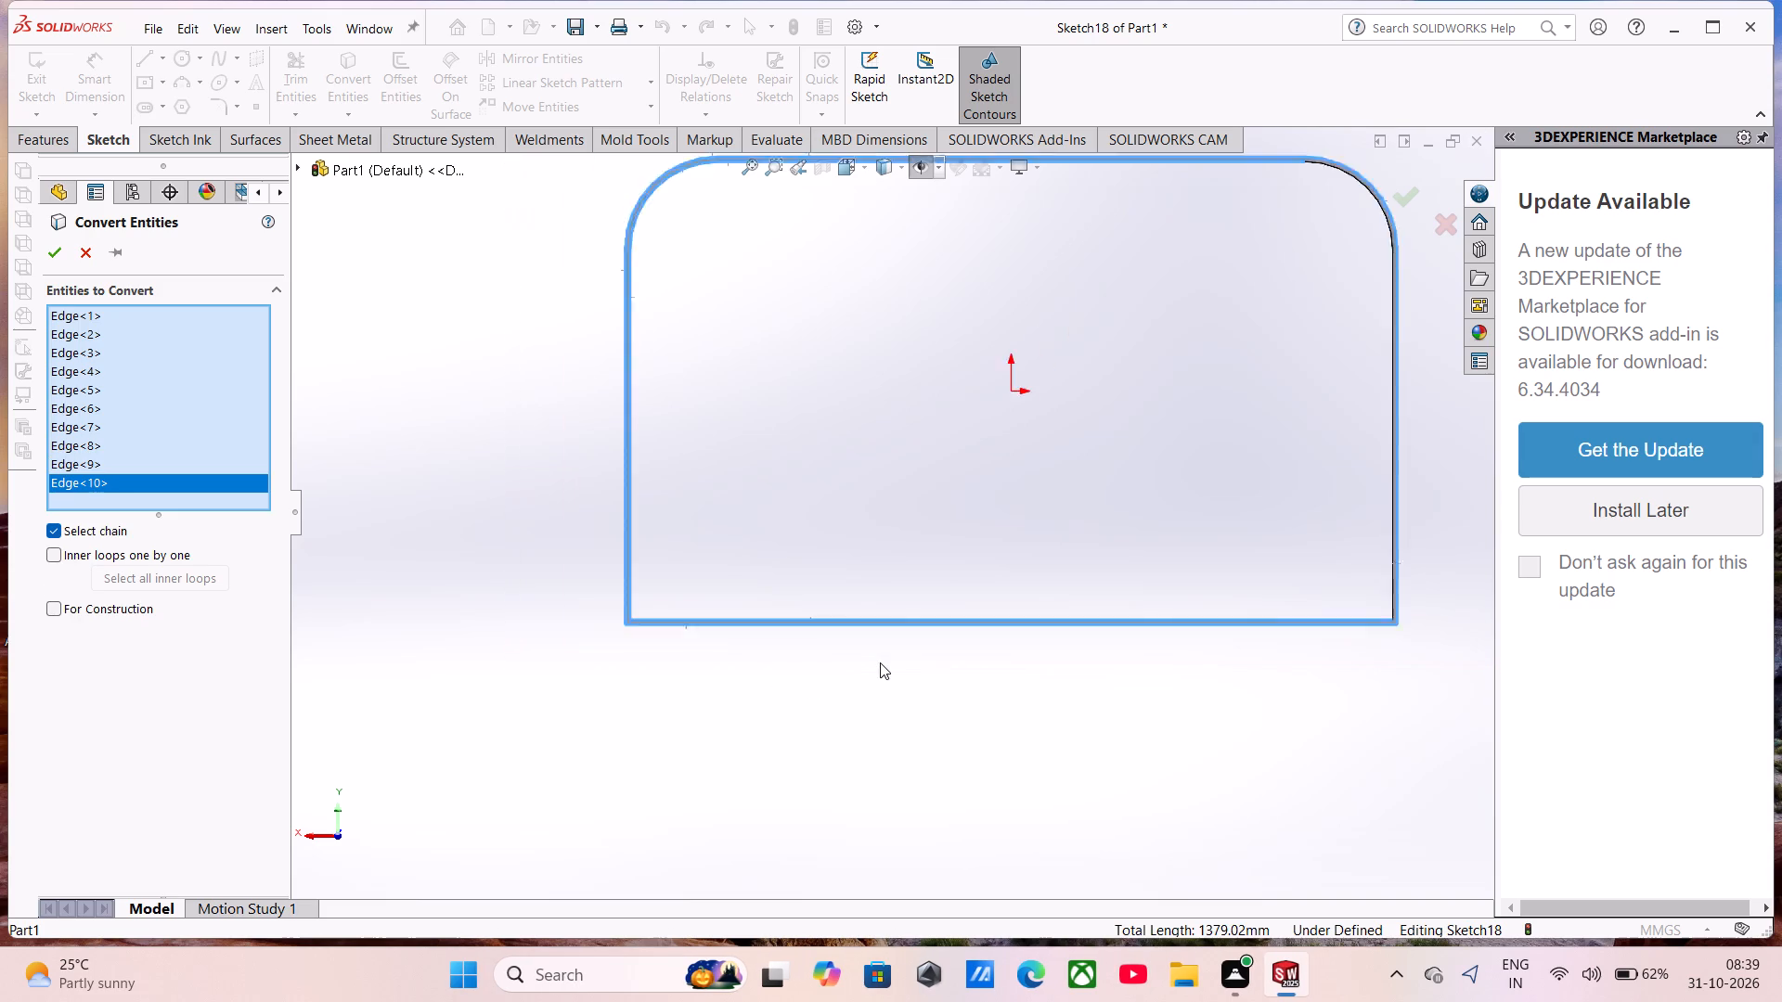
scroll(880, 662, up, 3)
scroll(1131, 427, down, 4)
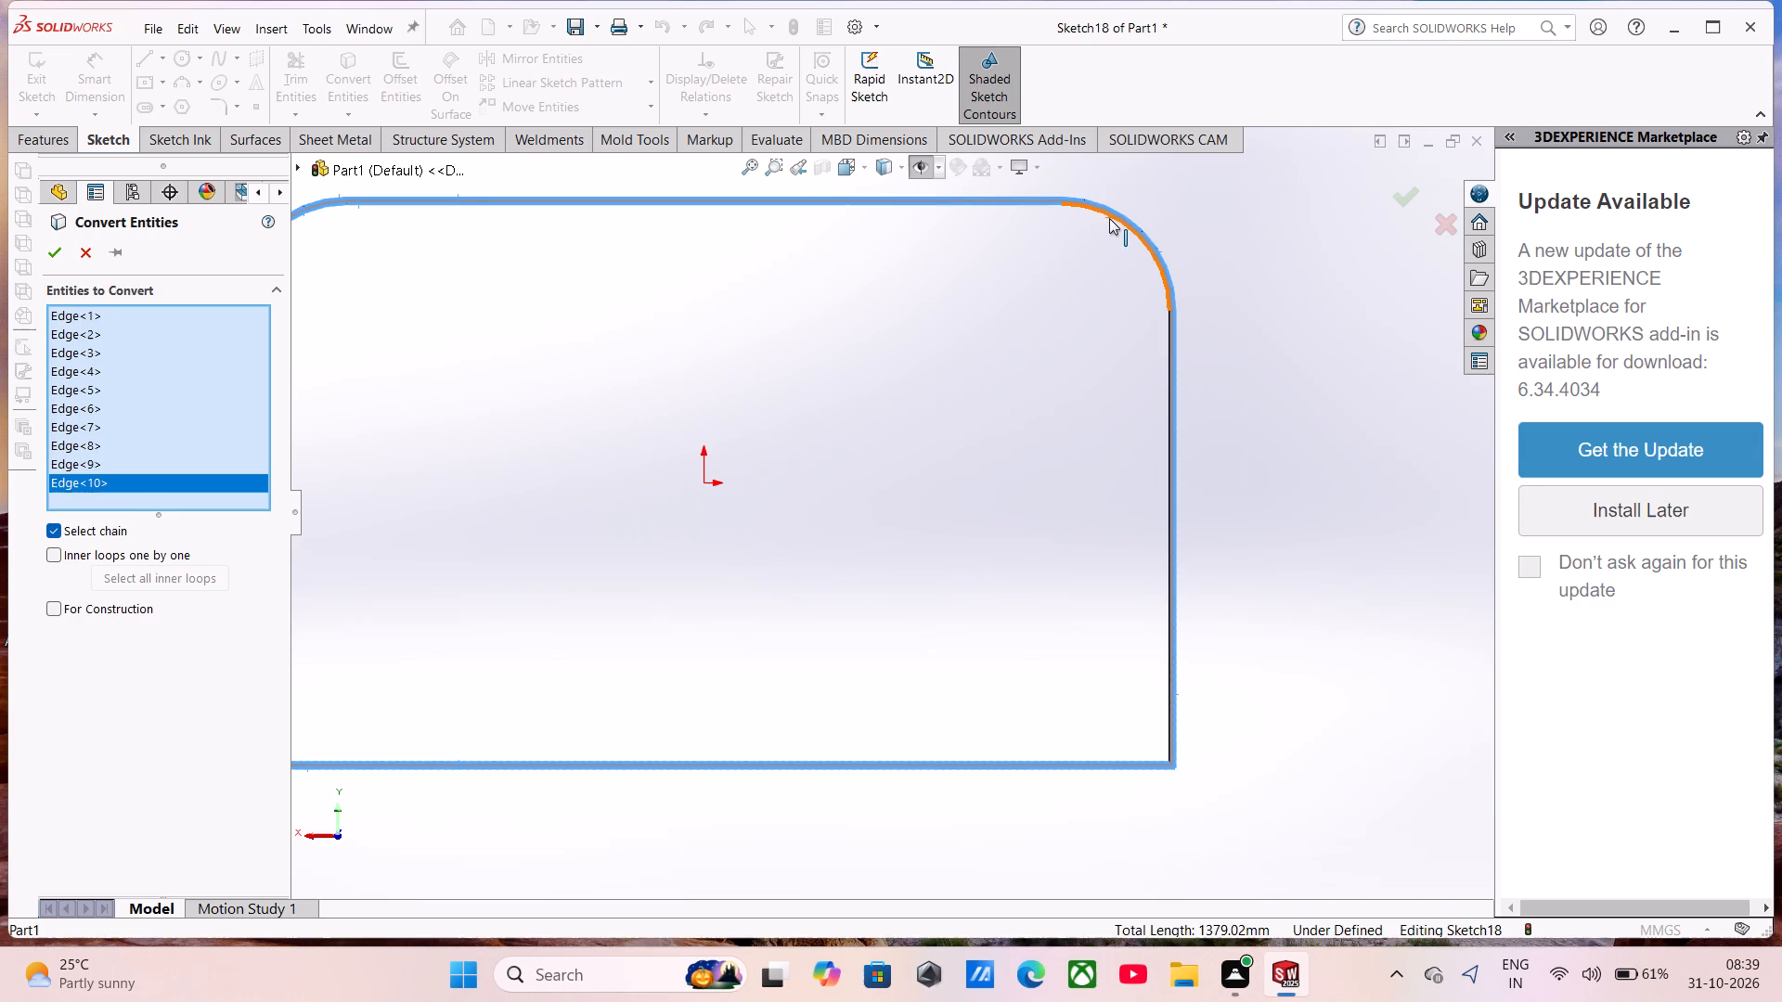
click(1109, 218)
scroll(1176, 383, down, 7)
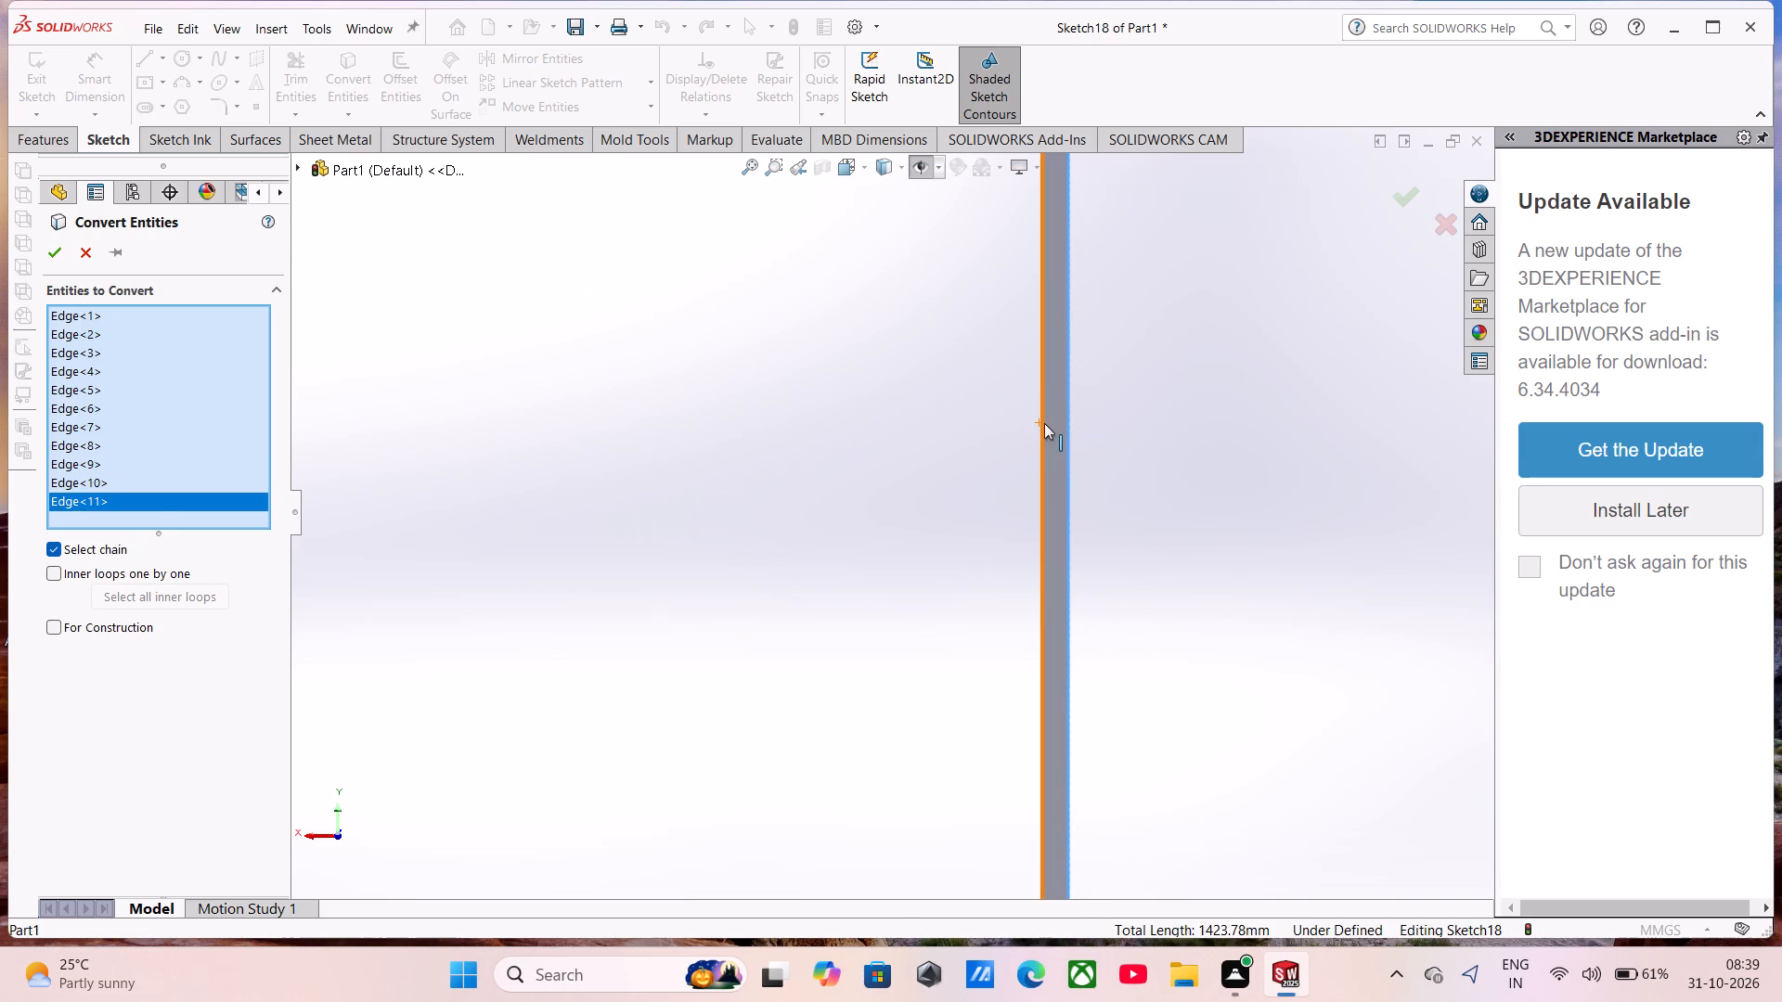
click(1044, 423)
scroll(1050, 469, up, 8)
scroll(817, 693, up, 3)
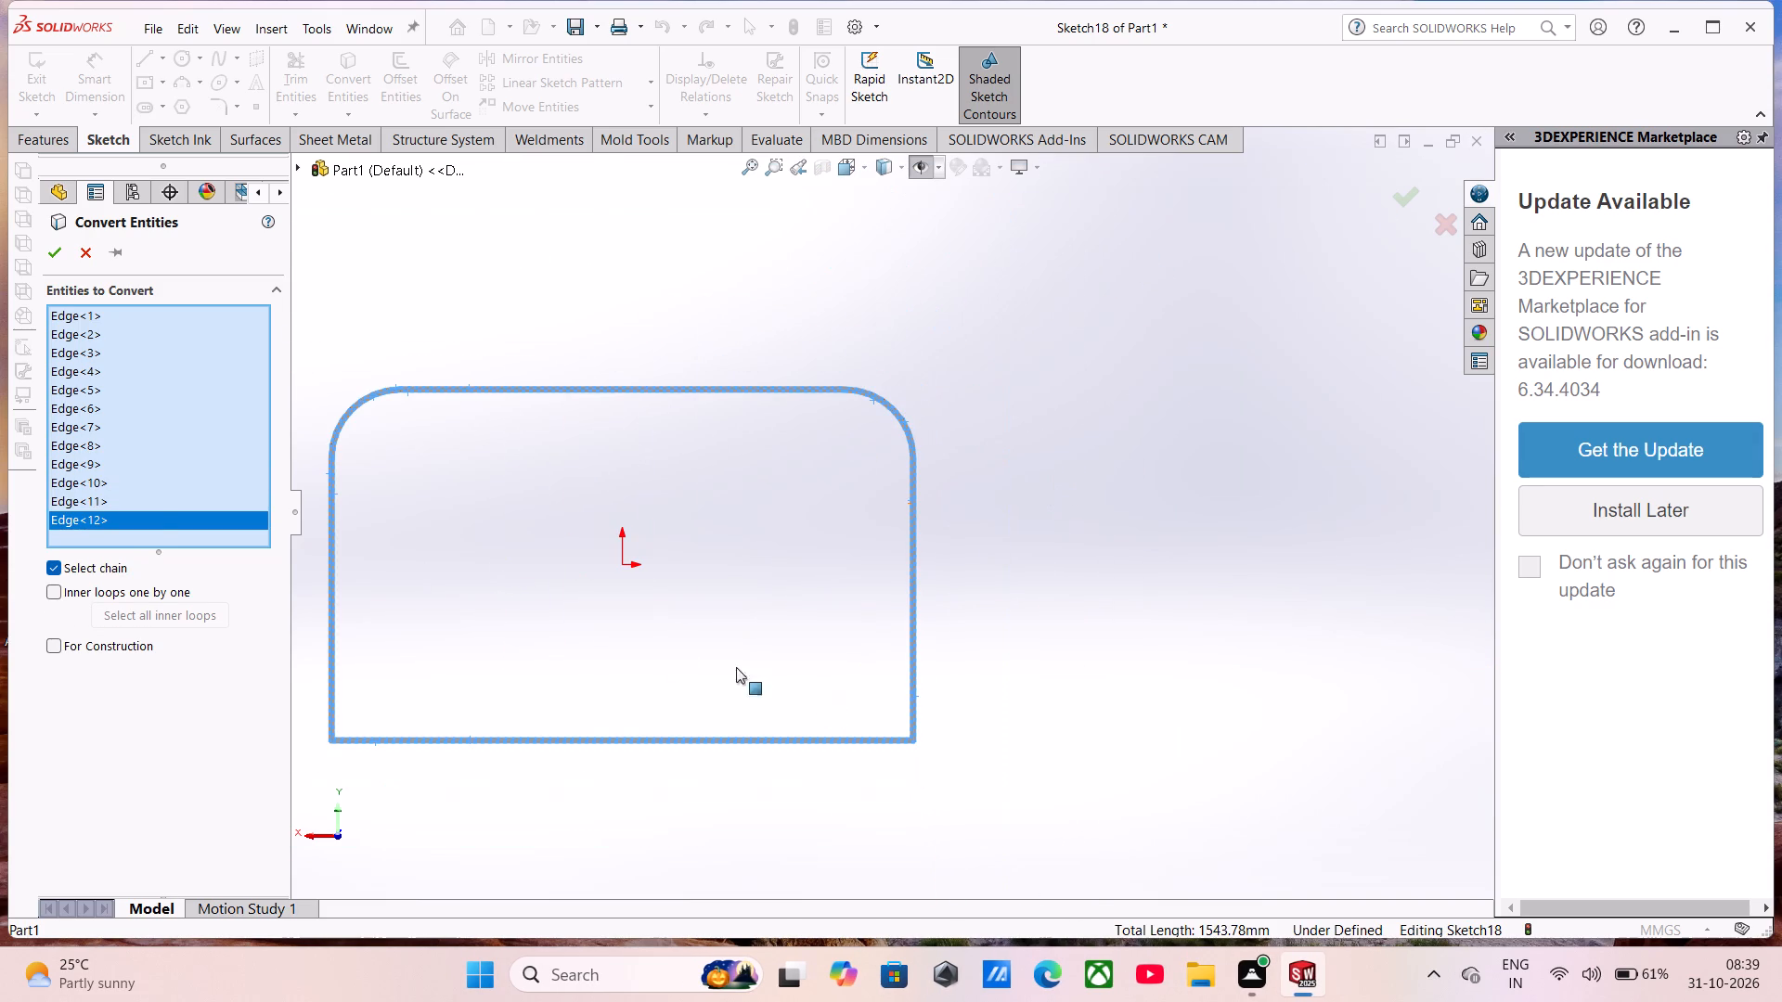
click(45, 249)
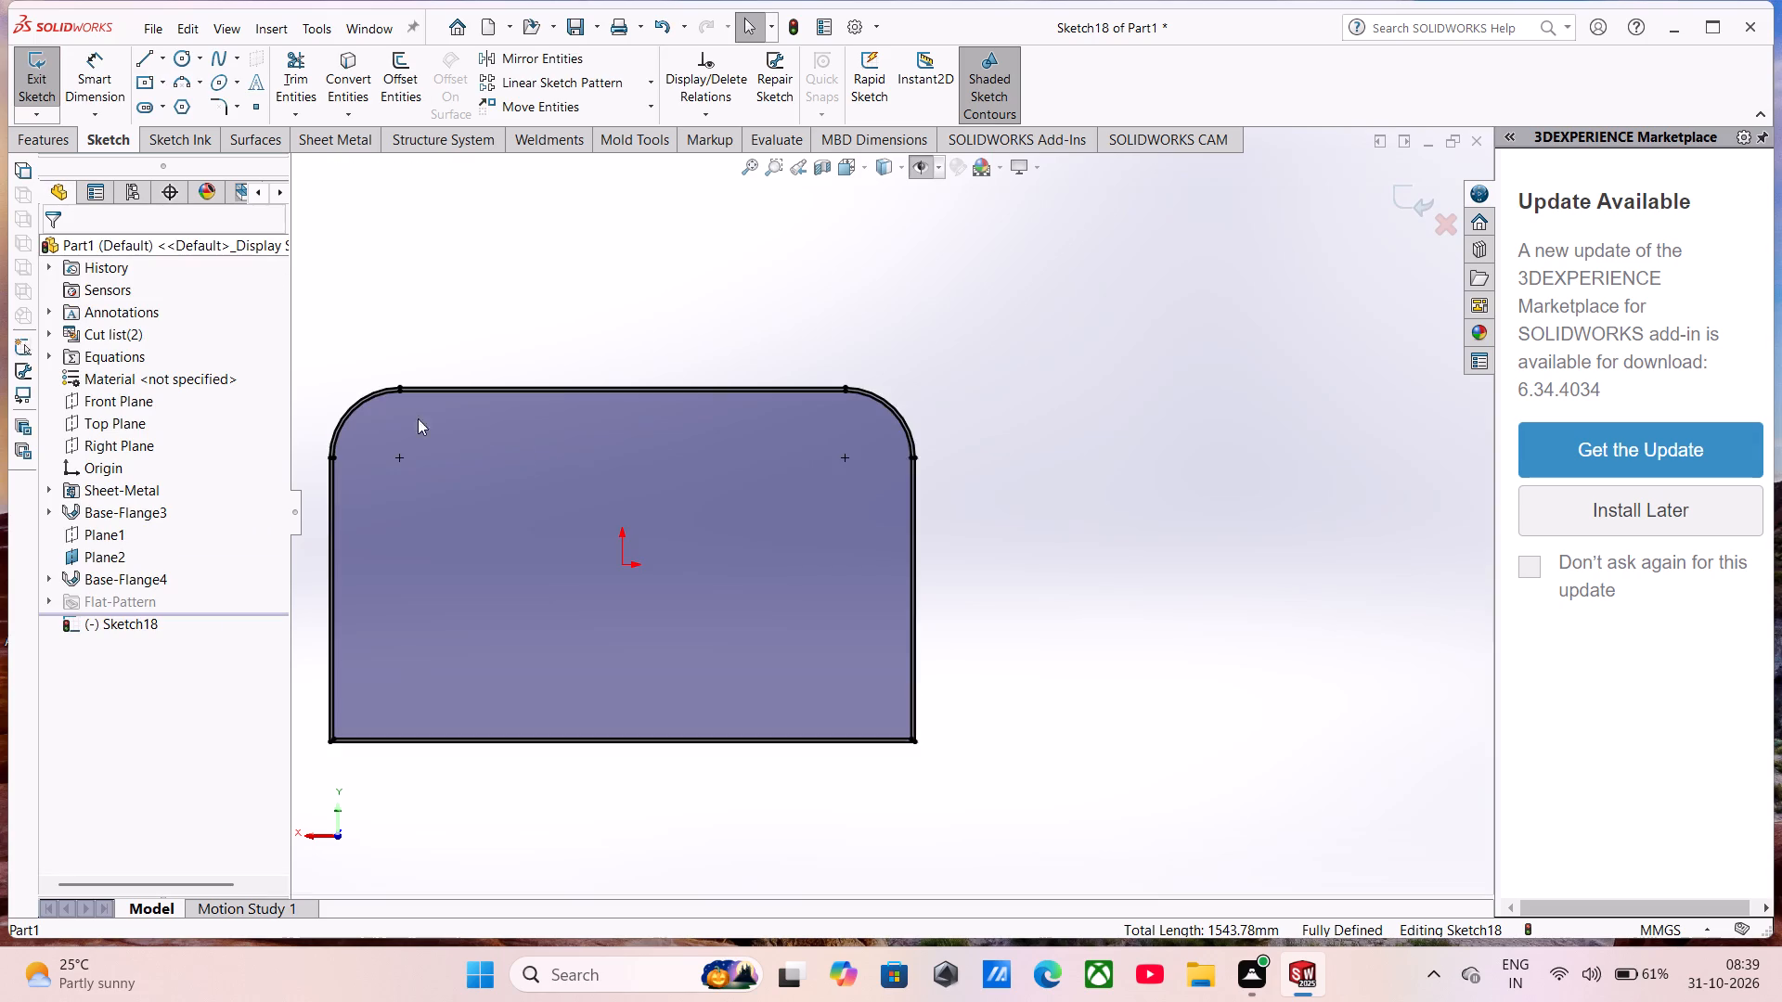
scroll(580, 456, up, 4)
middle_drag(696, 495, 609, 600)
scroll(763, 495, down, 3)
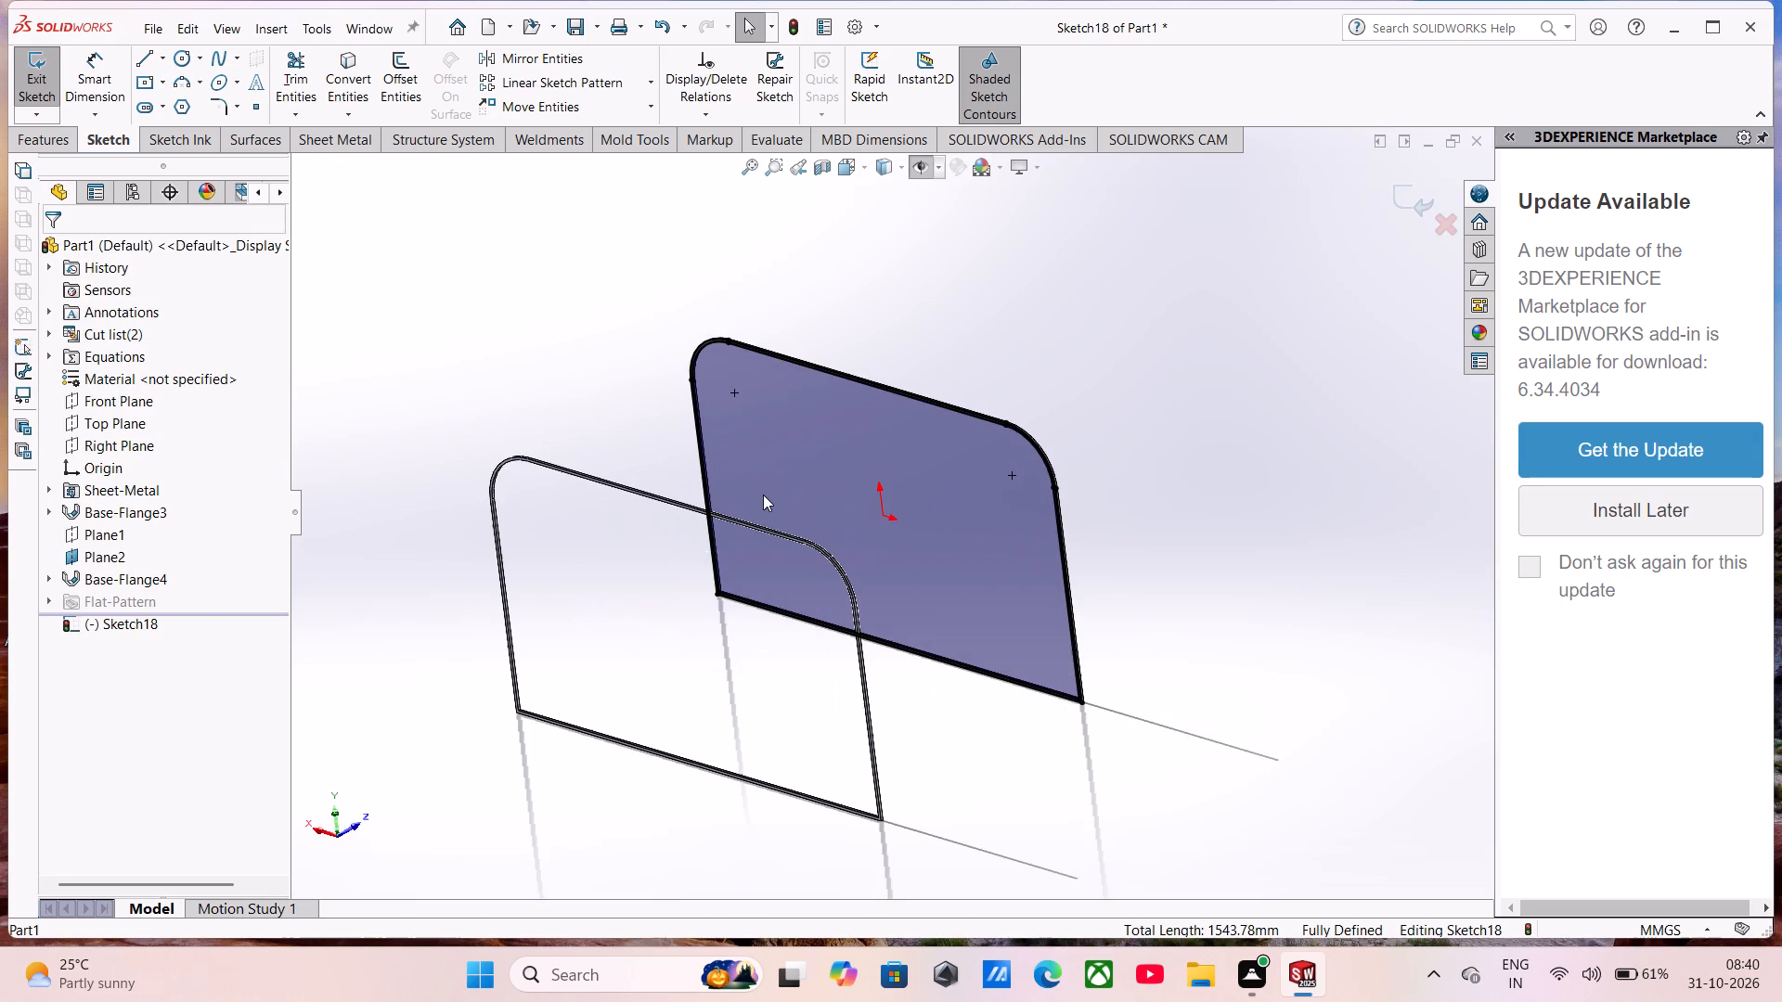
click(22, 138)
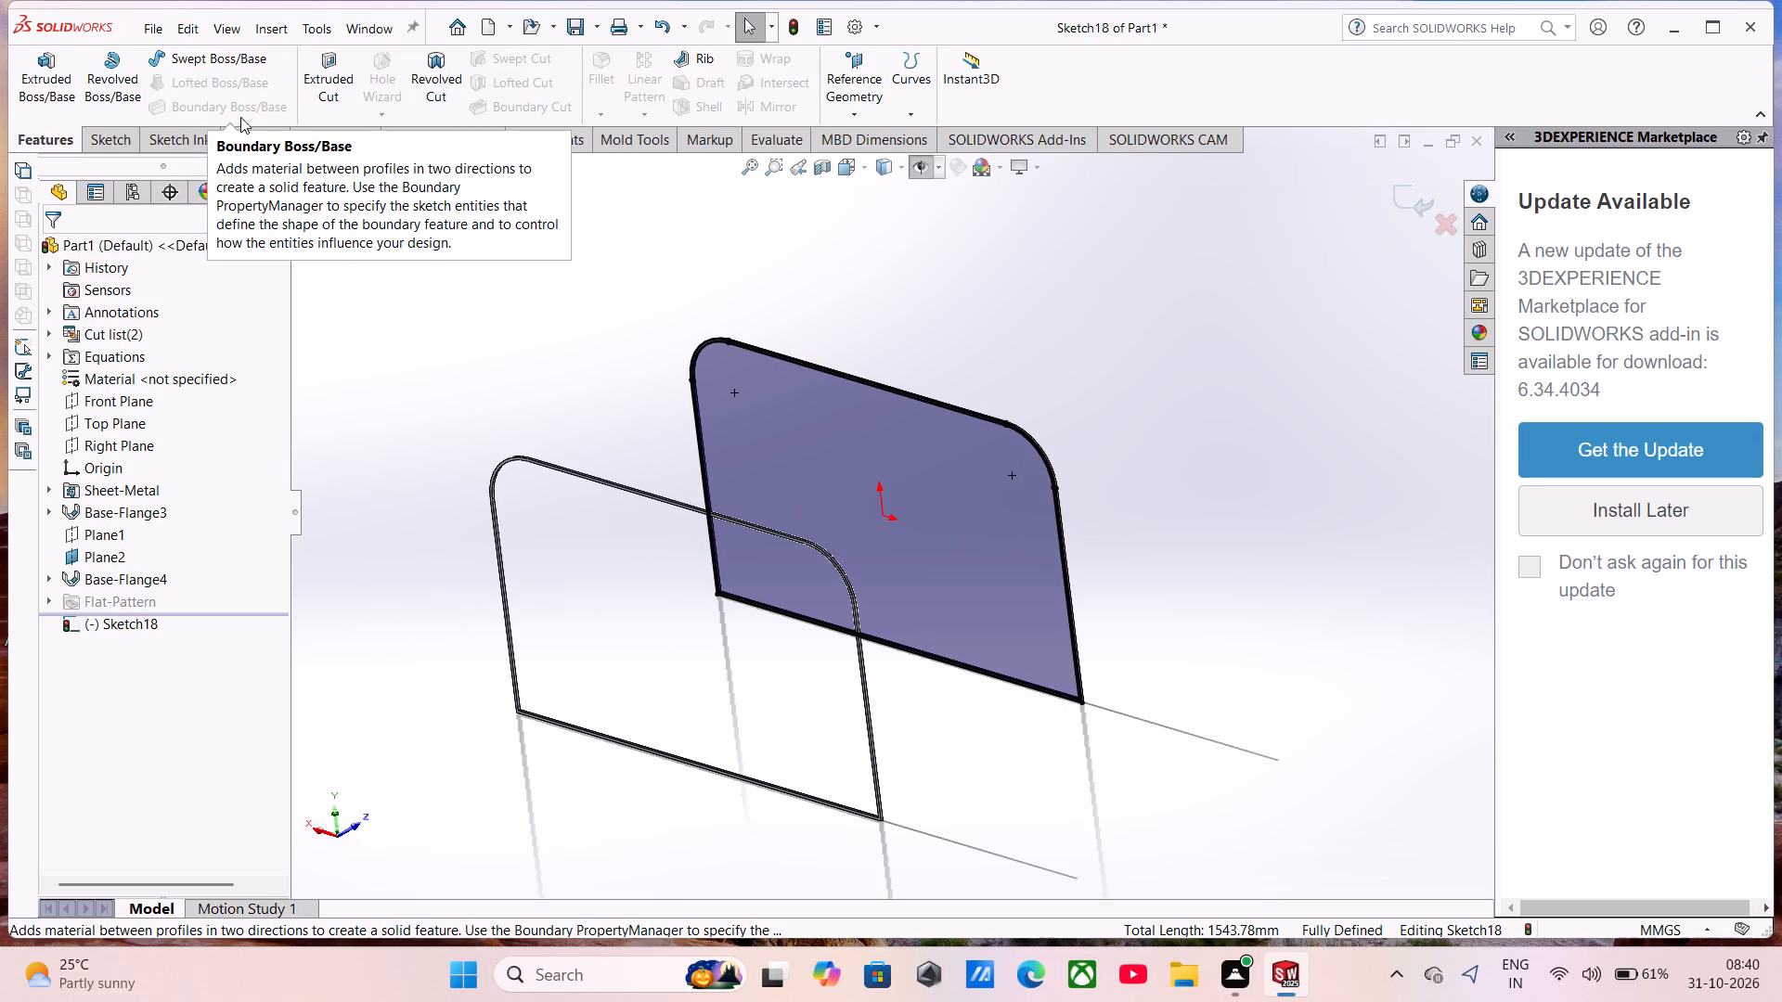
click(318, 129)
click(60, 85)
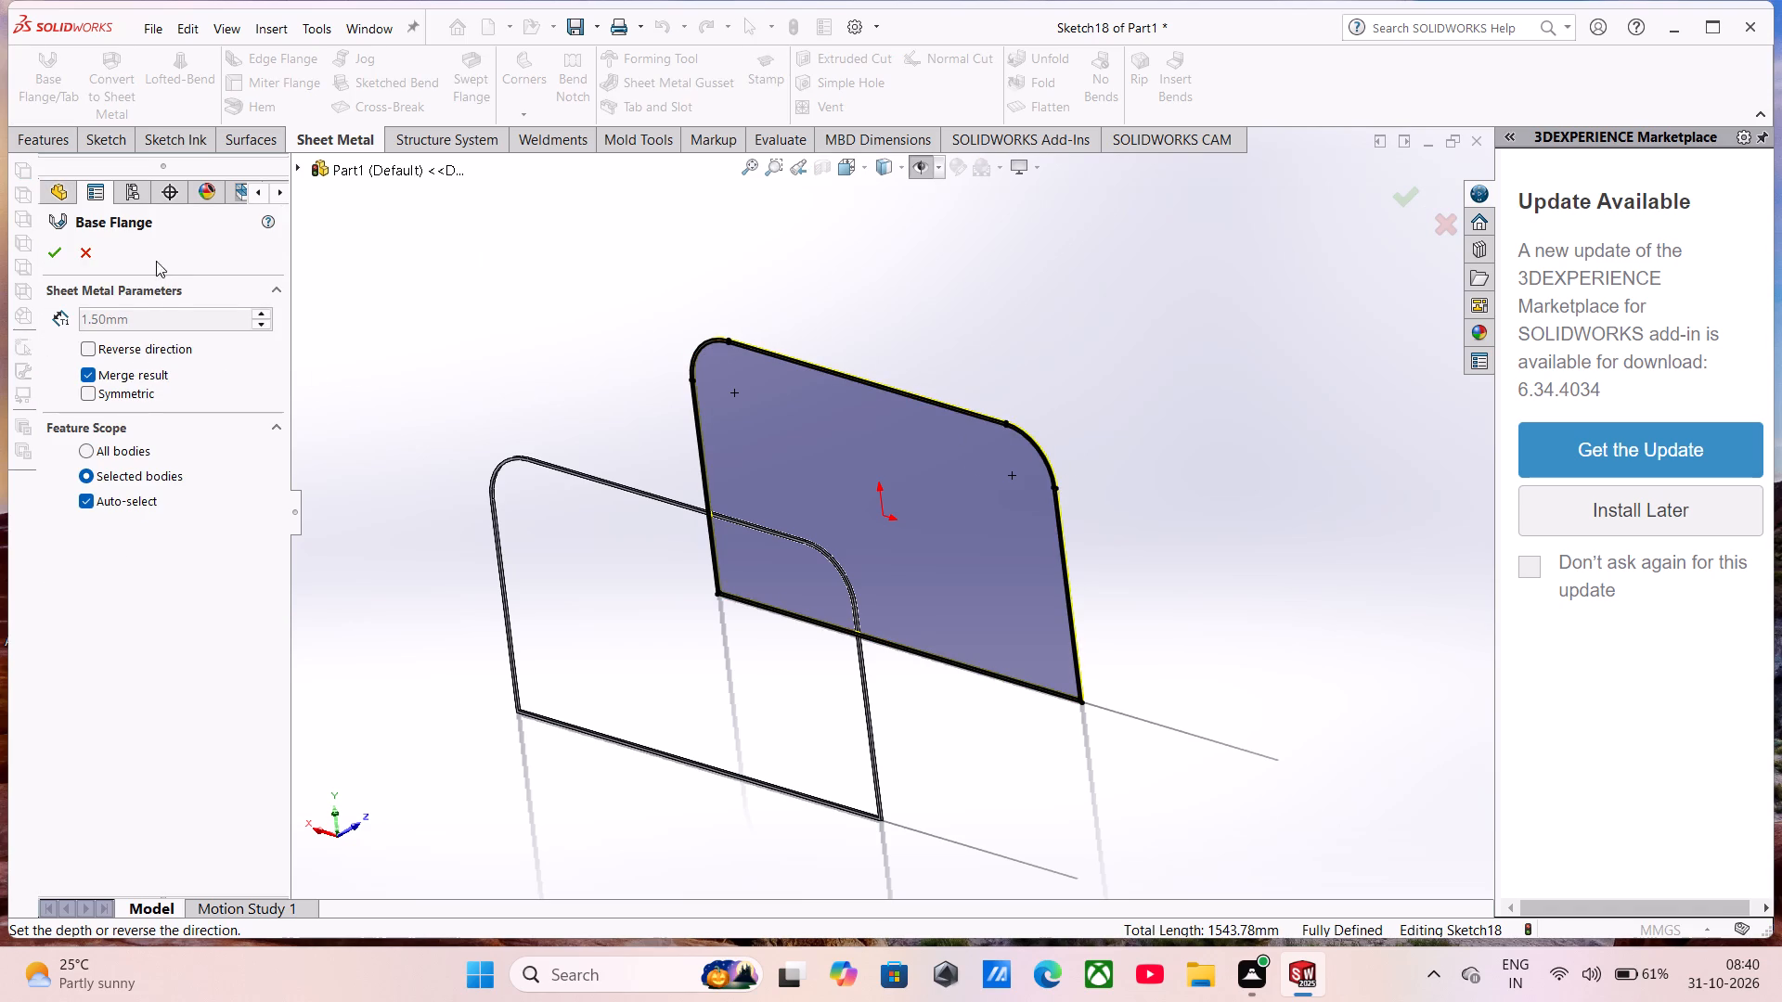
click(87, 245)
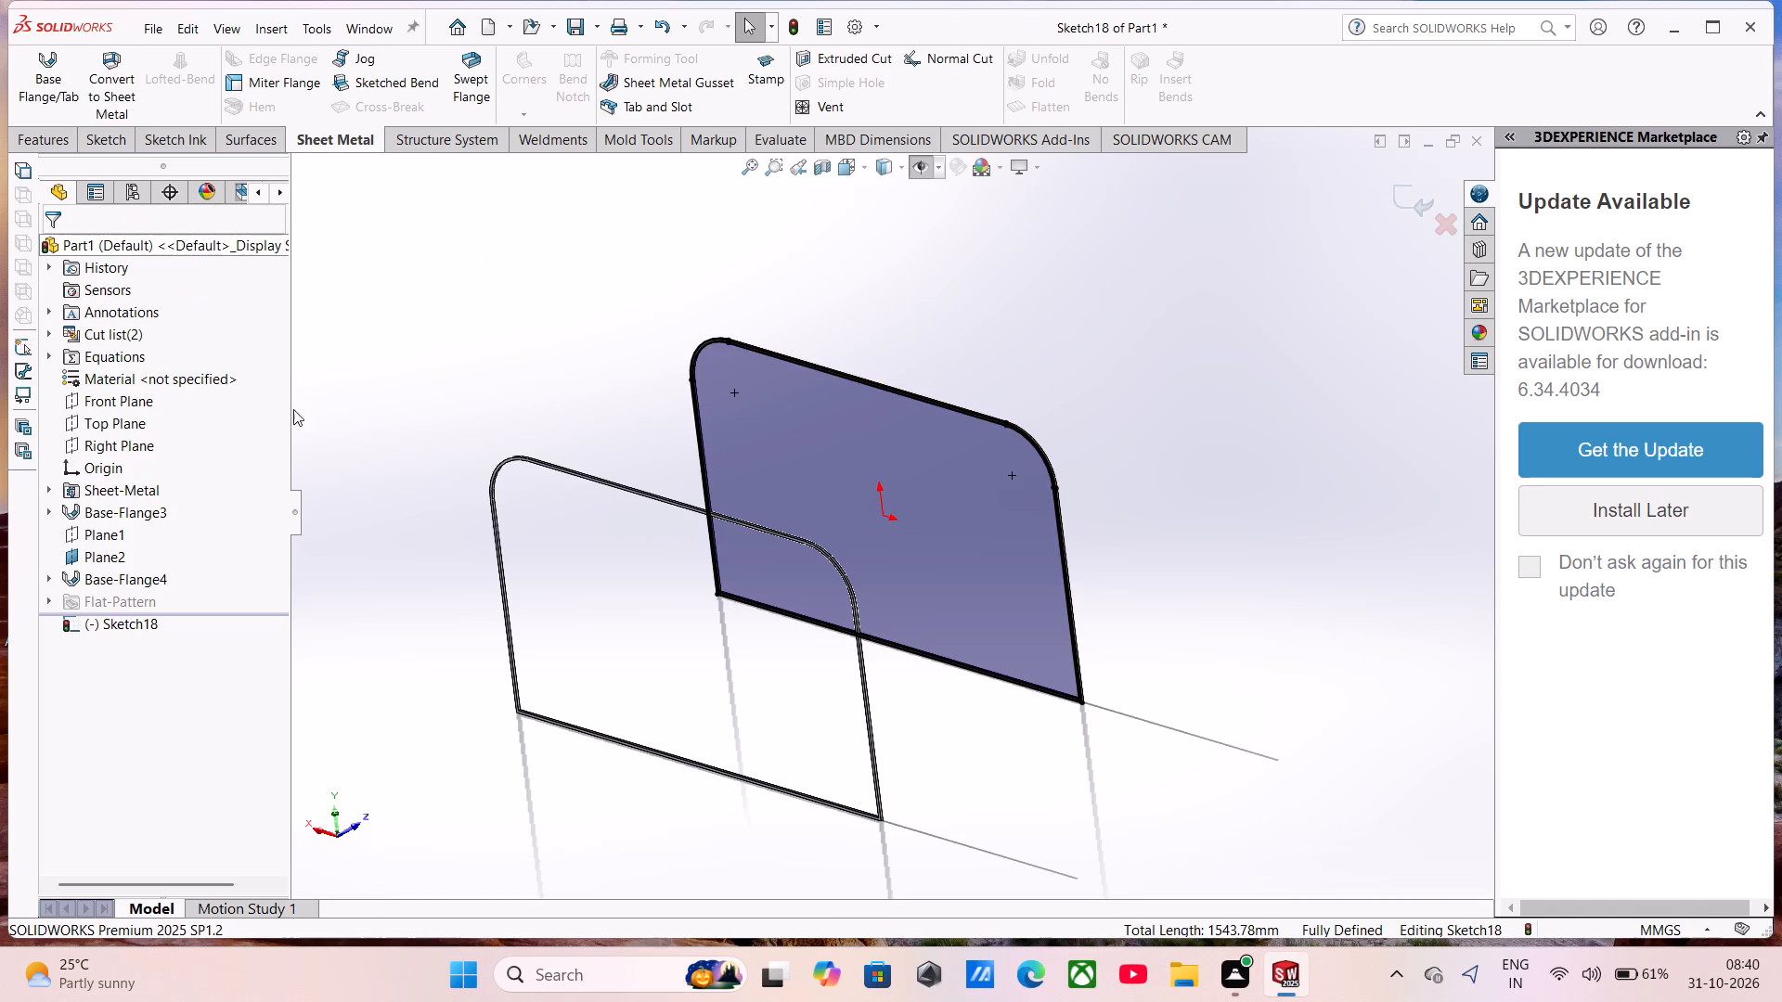
Extrude the converted ring outline as a blind boss 150 mm deep toward the rear ring, merging the result.
click(44, 143)
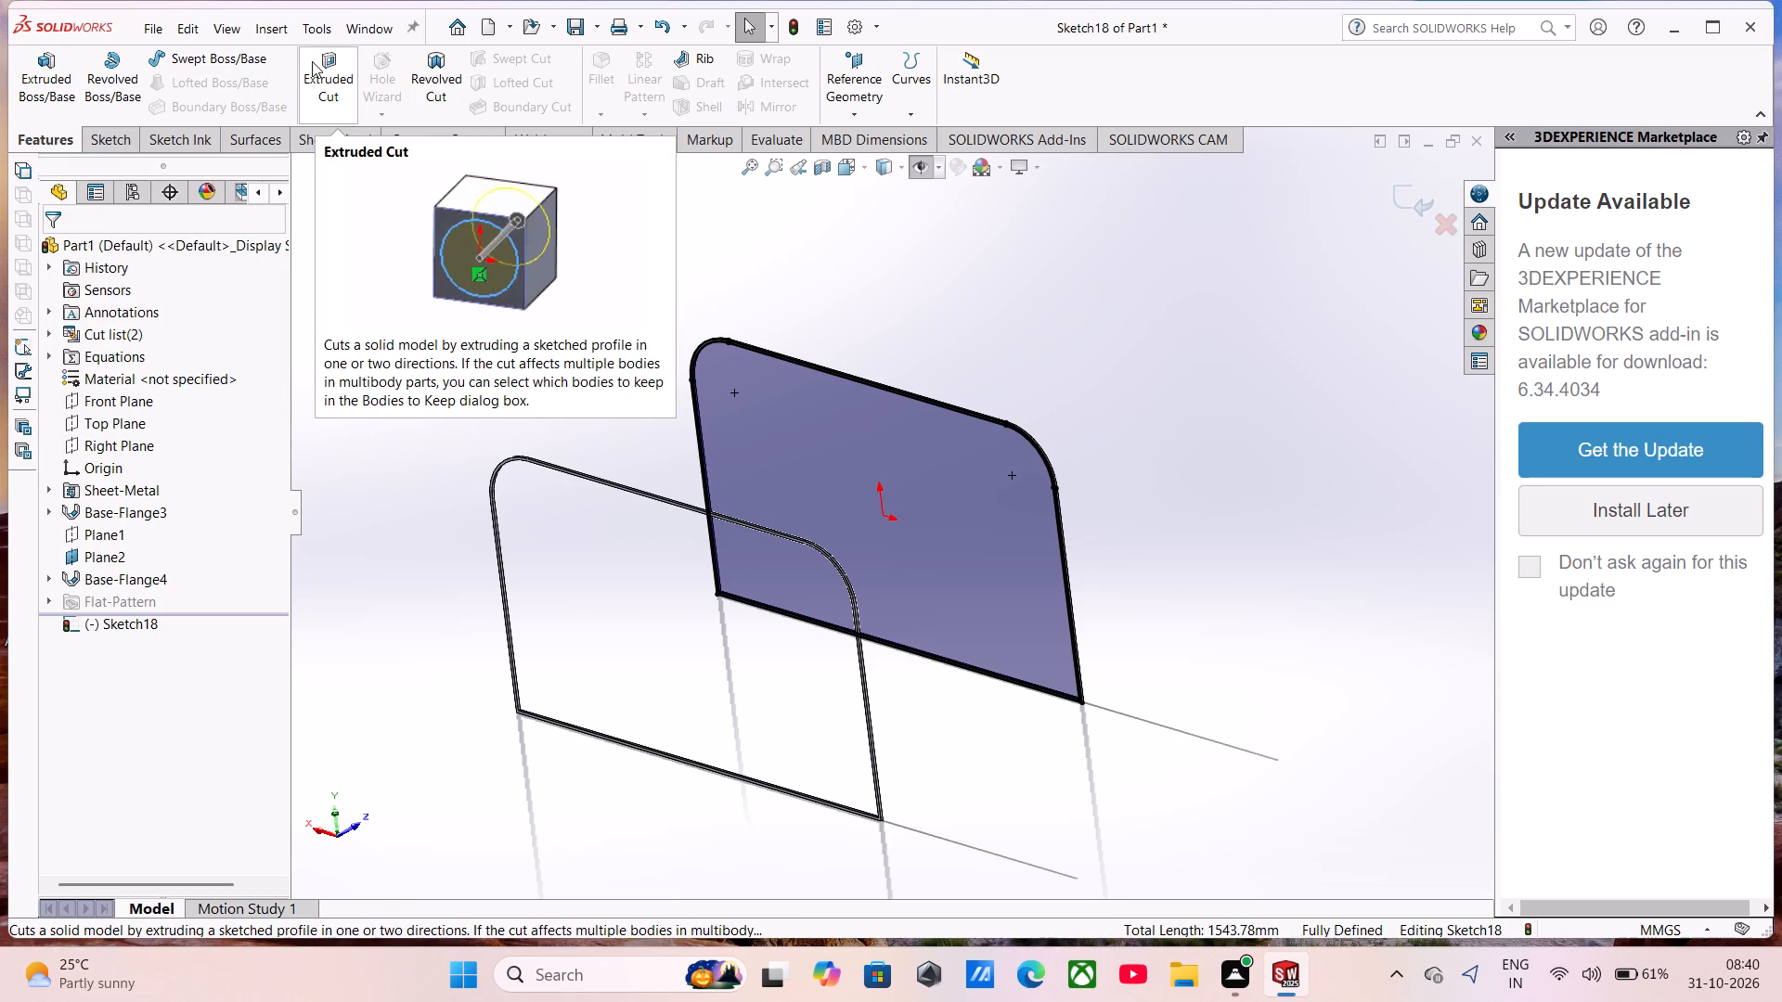
click(25, 64)
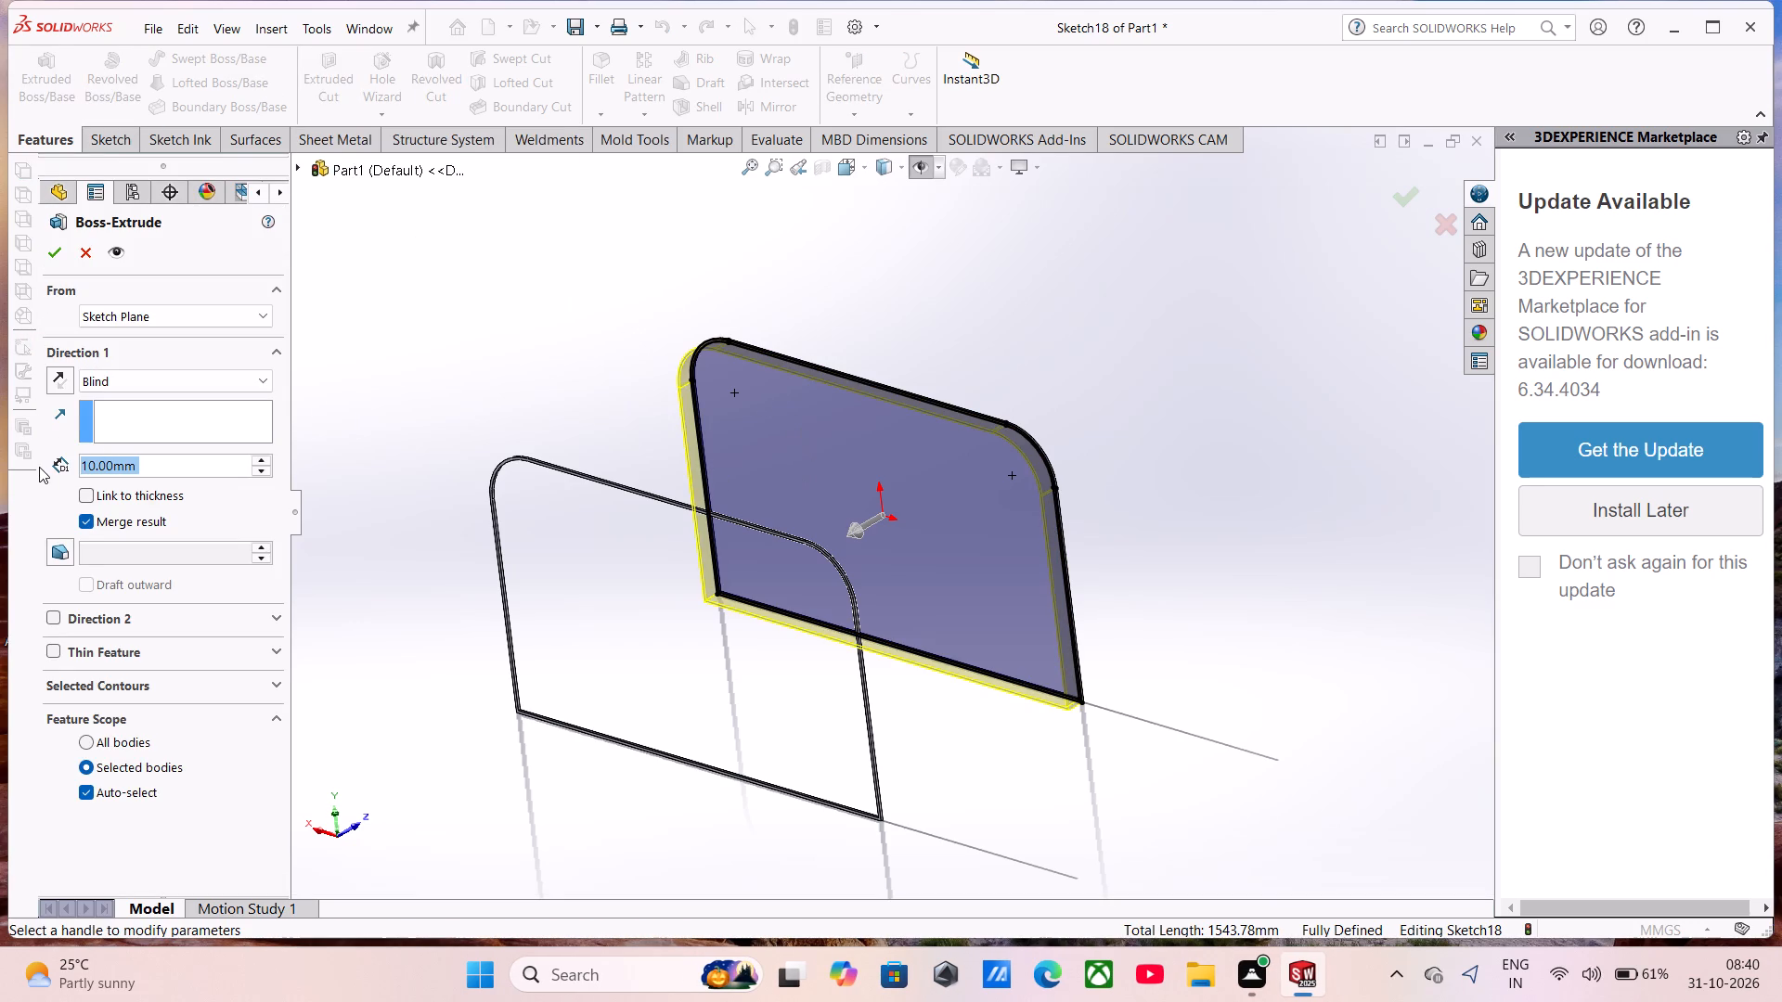
text(153)
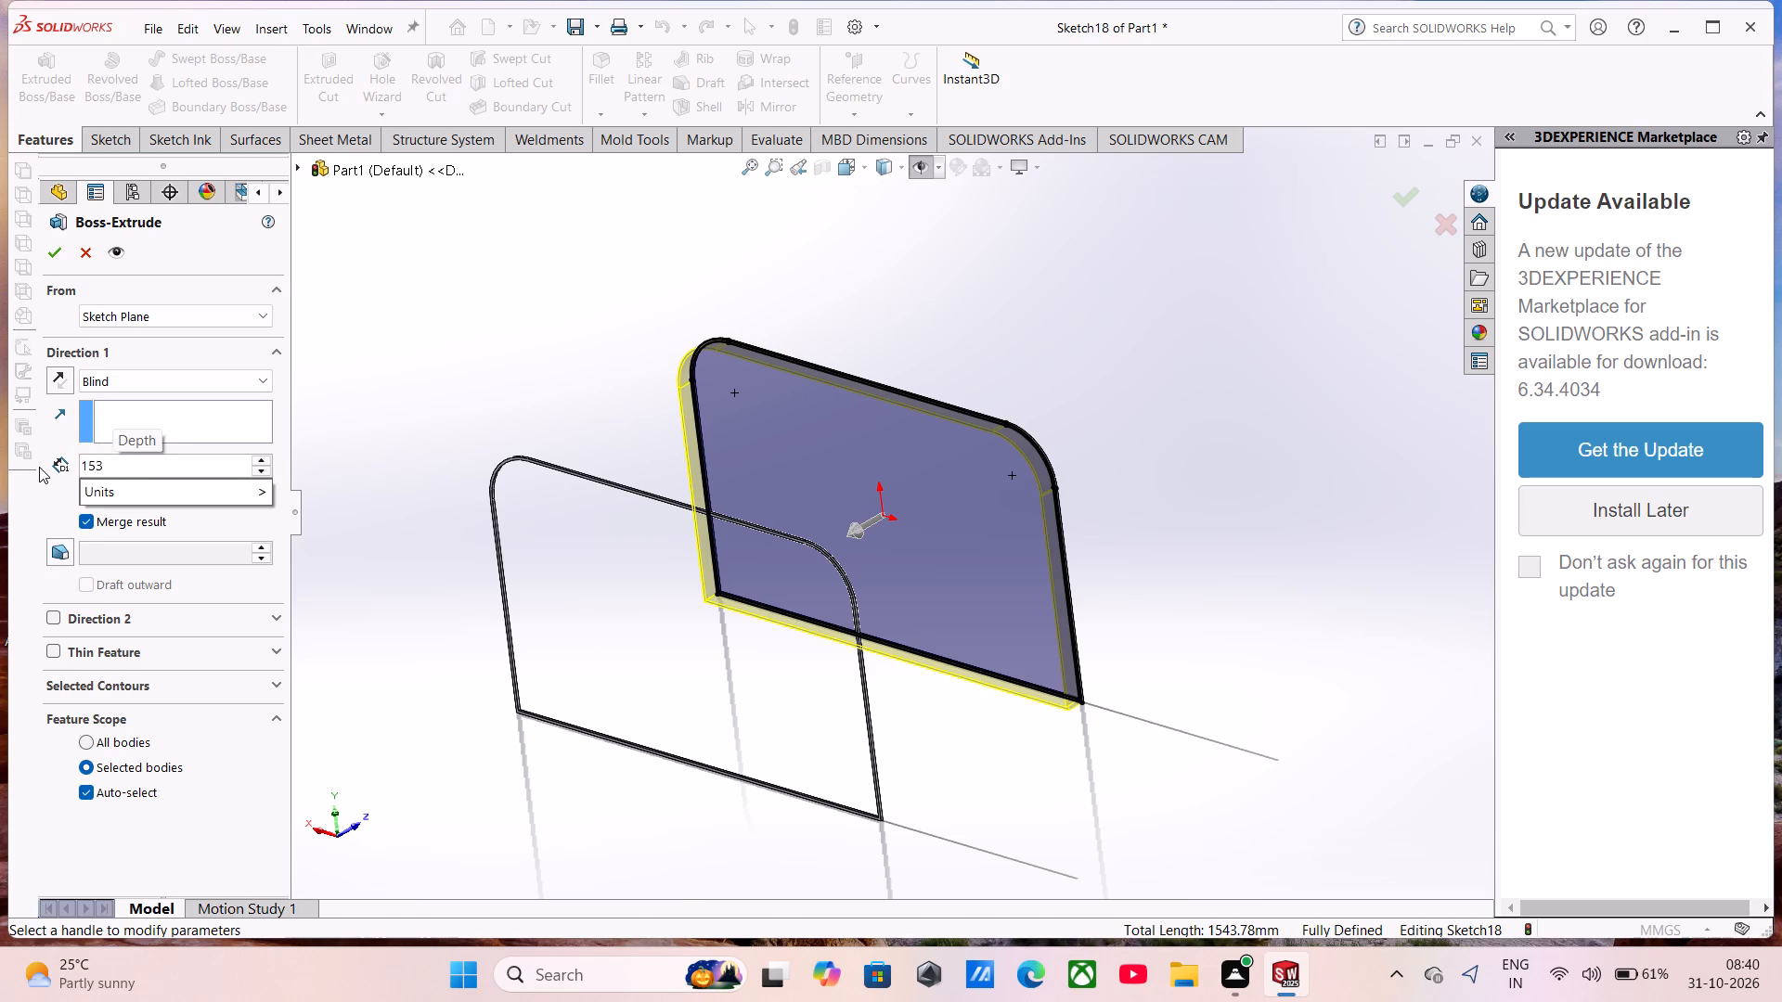
text(10)
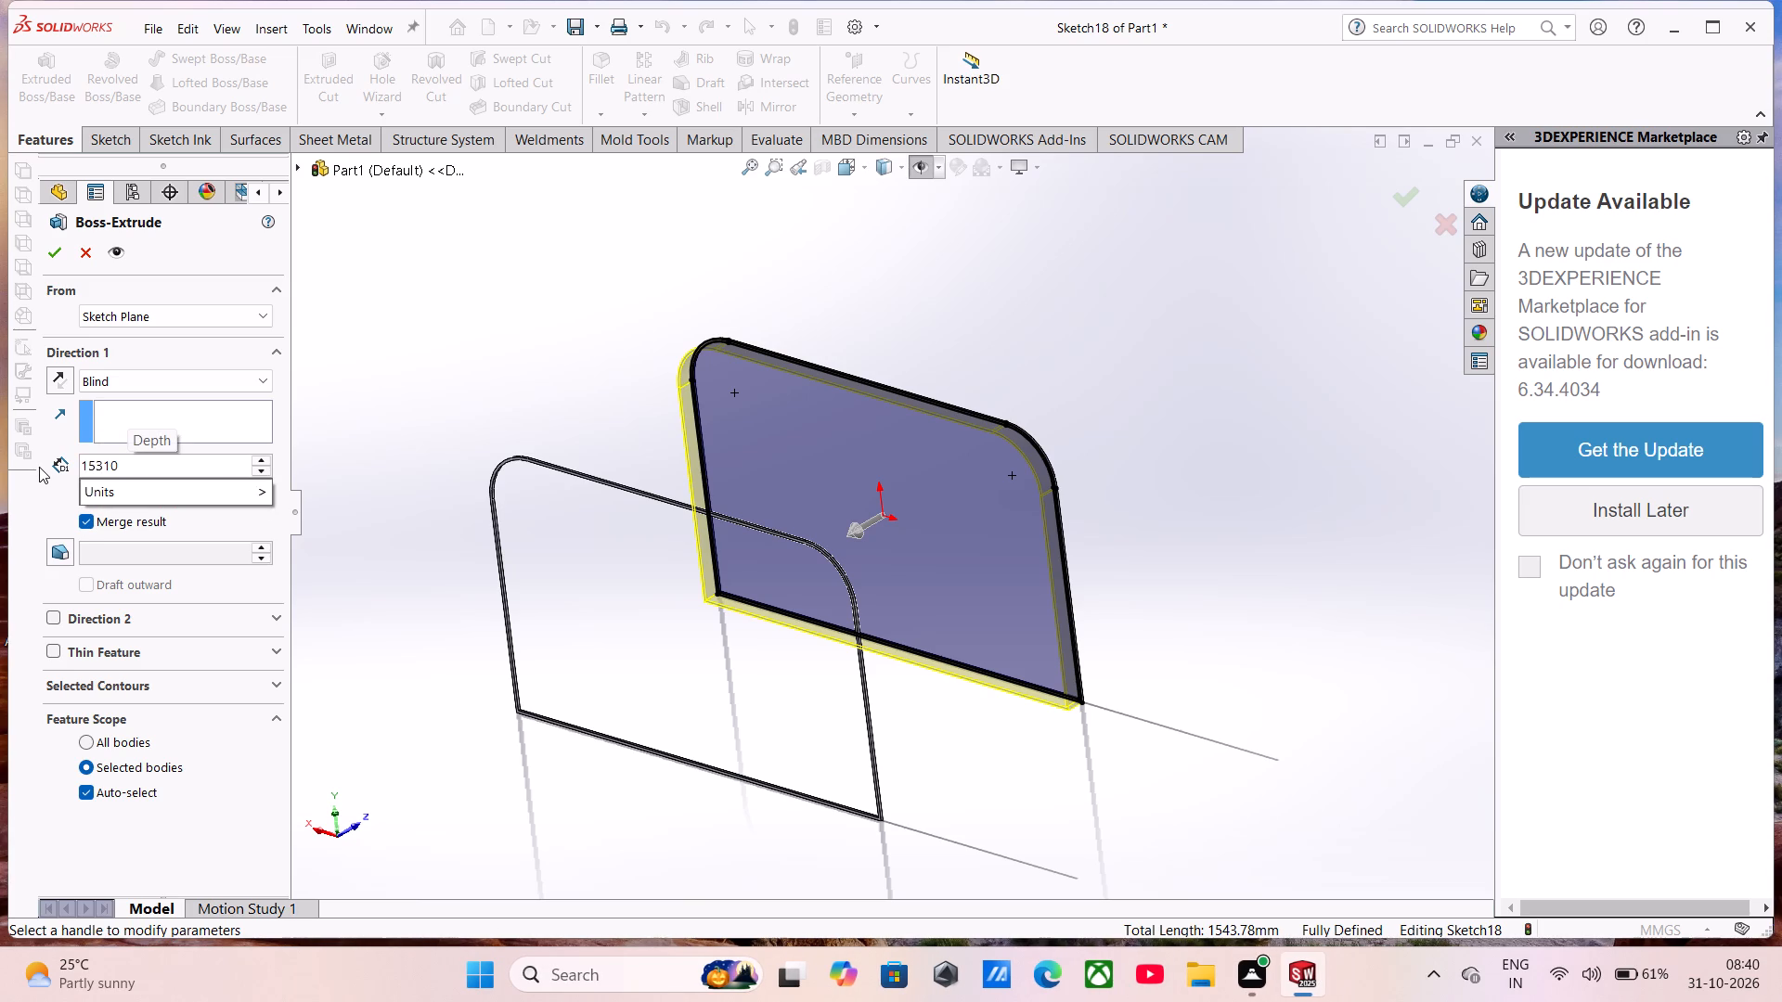
key(Left)
key(Left)
key(Left)
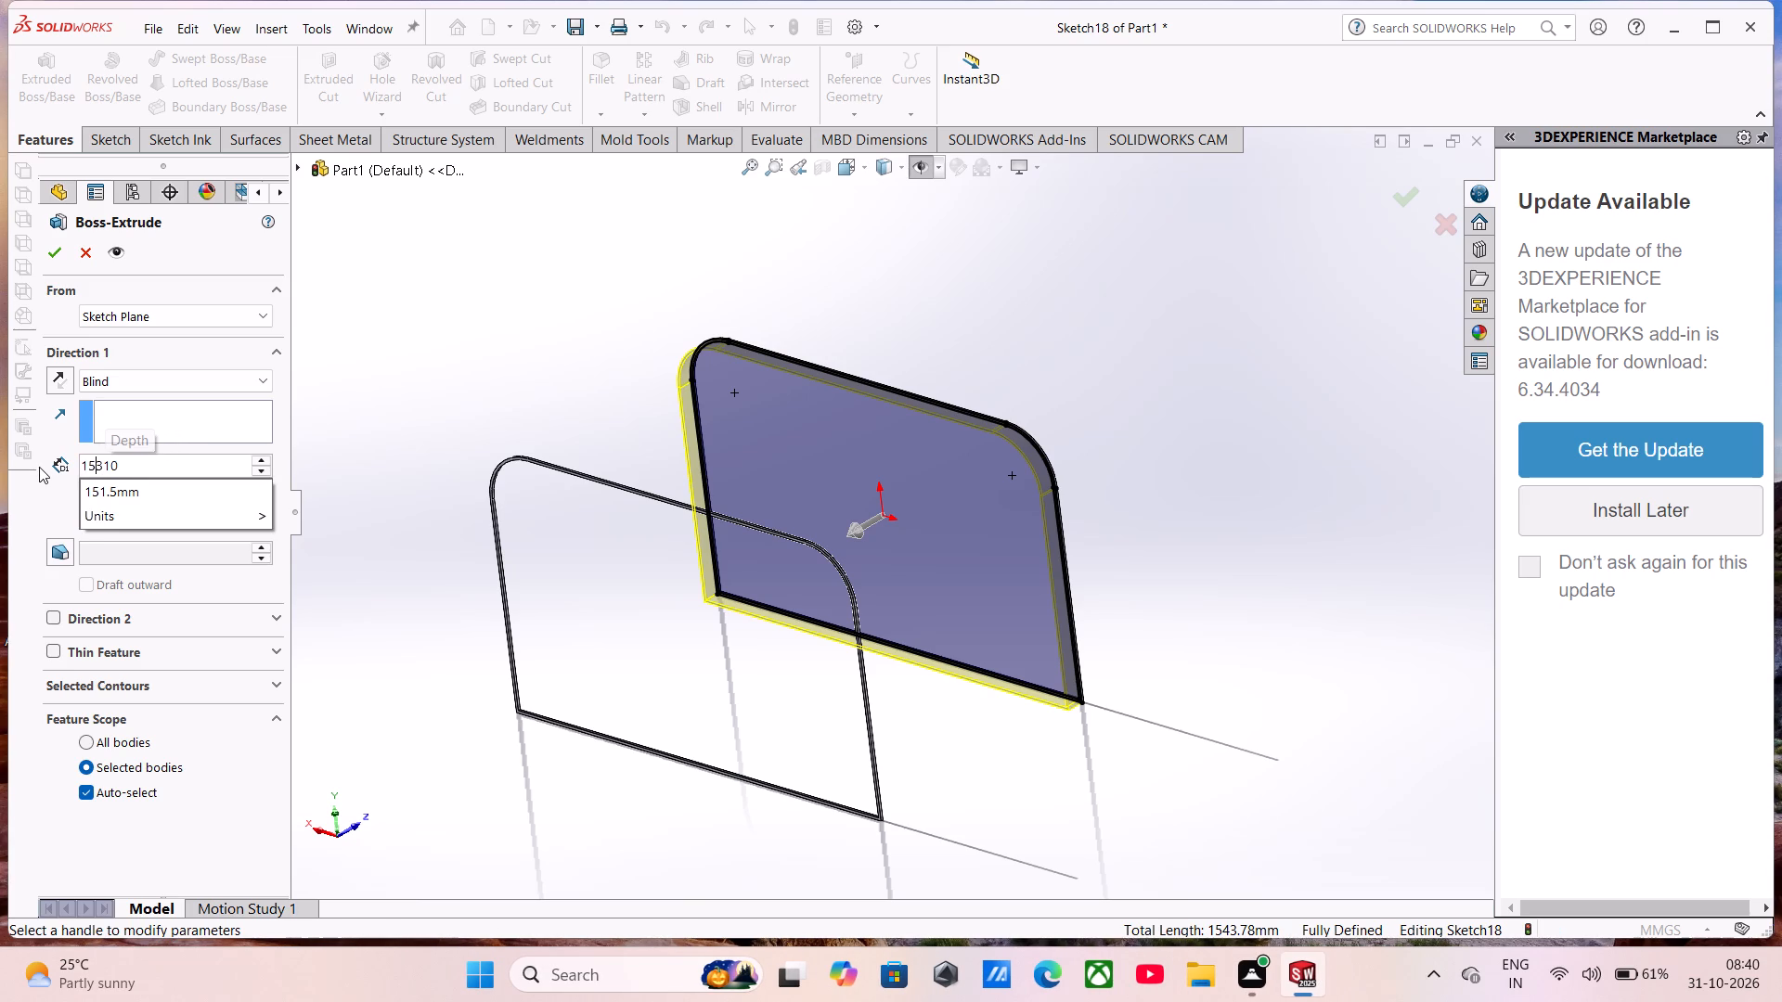
key(Delete)
key(Delete)
key(Delete)
key(0)
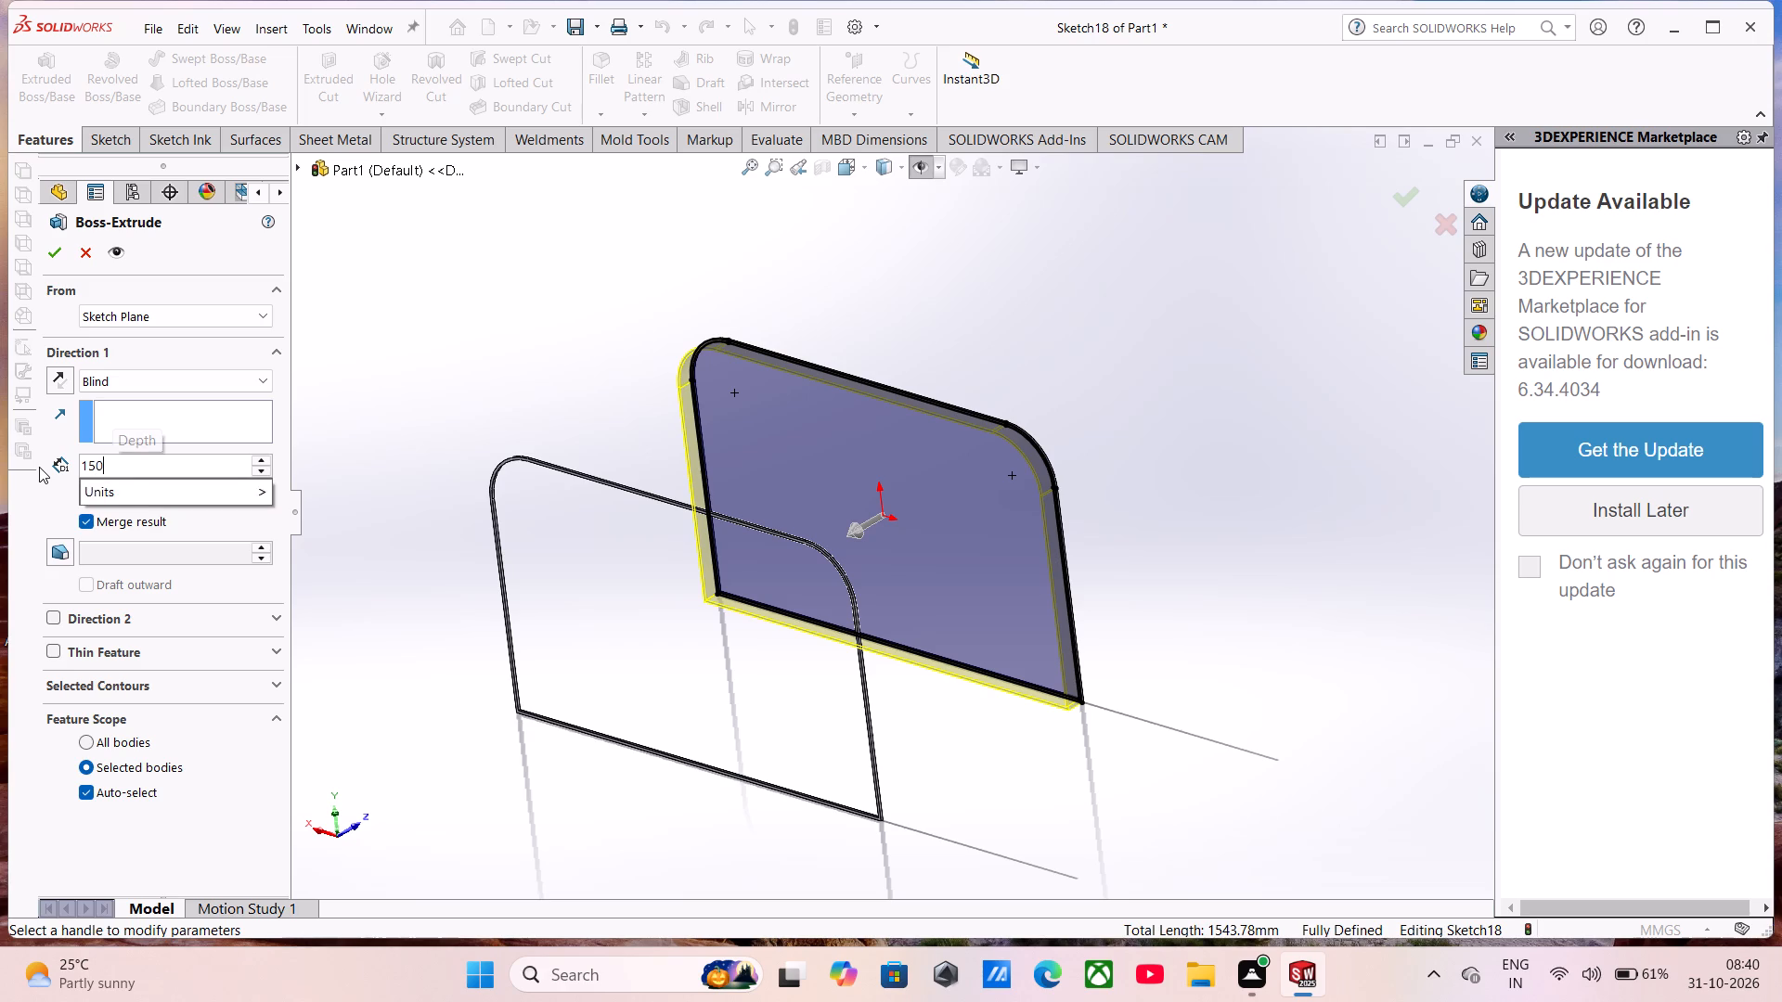
key(Return)
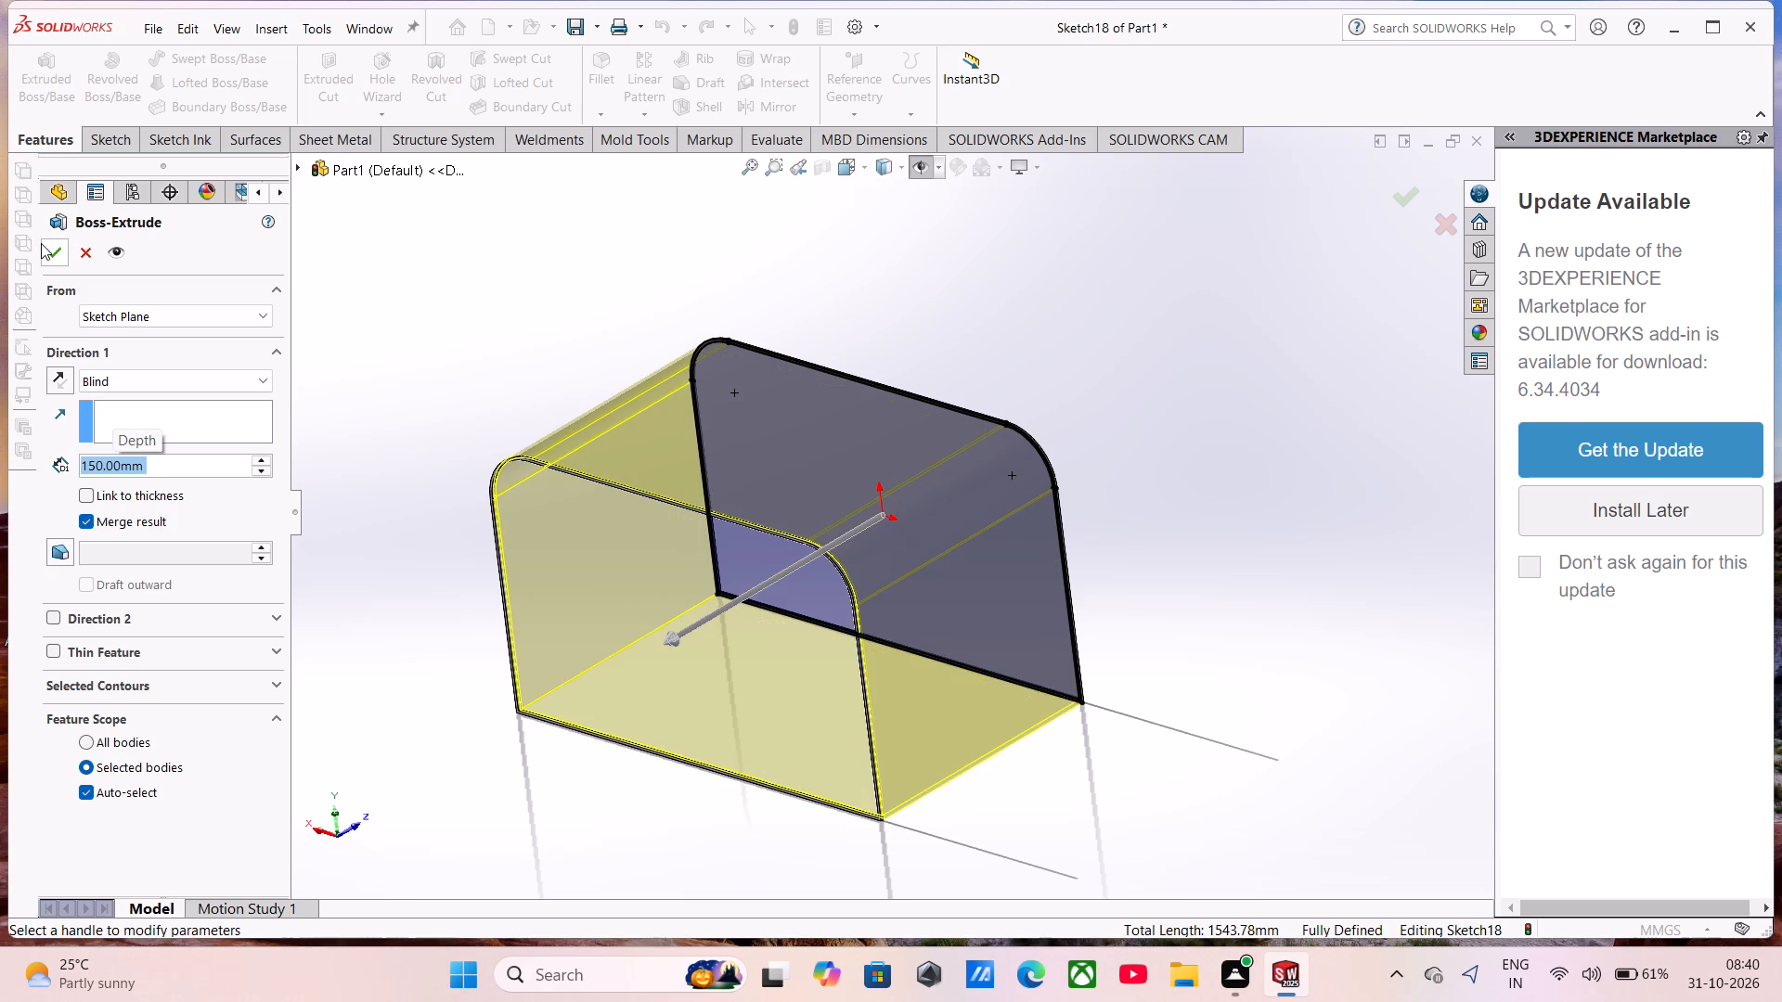
click(41, 243)
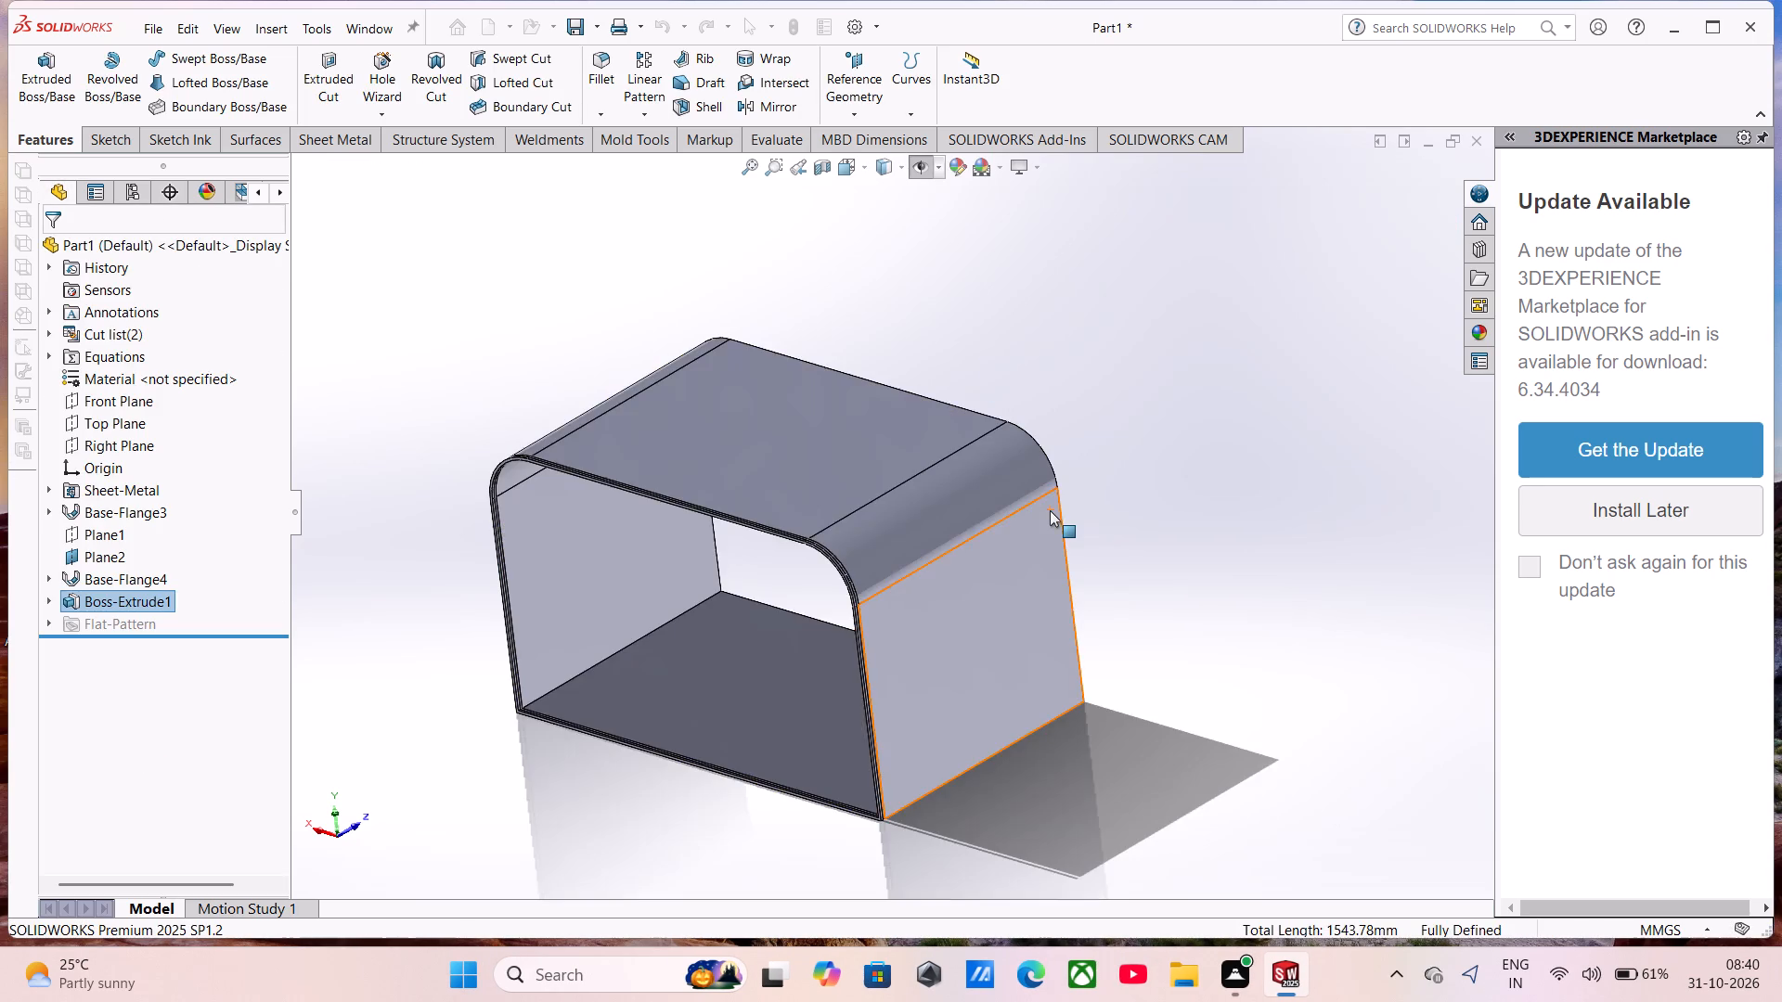
Examine where the extruded shell meets the front and rear rings, around the top, rounded corners and sides.
middle_drag(1050, 510, 821, 597)
scroll(661, 484, down, 3)
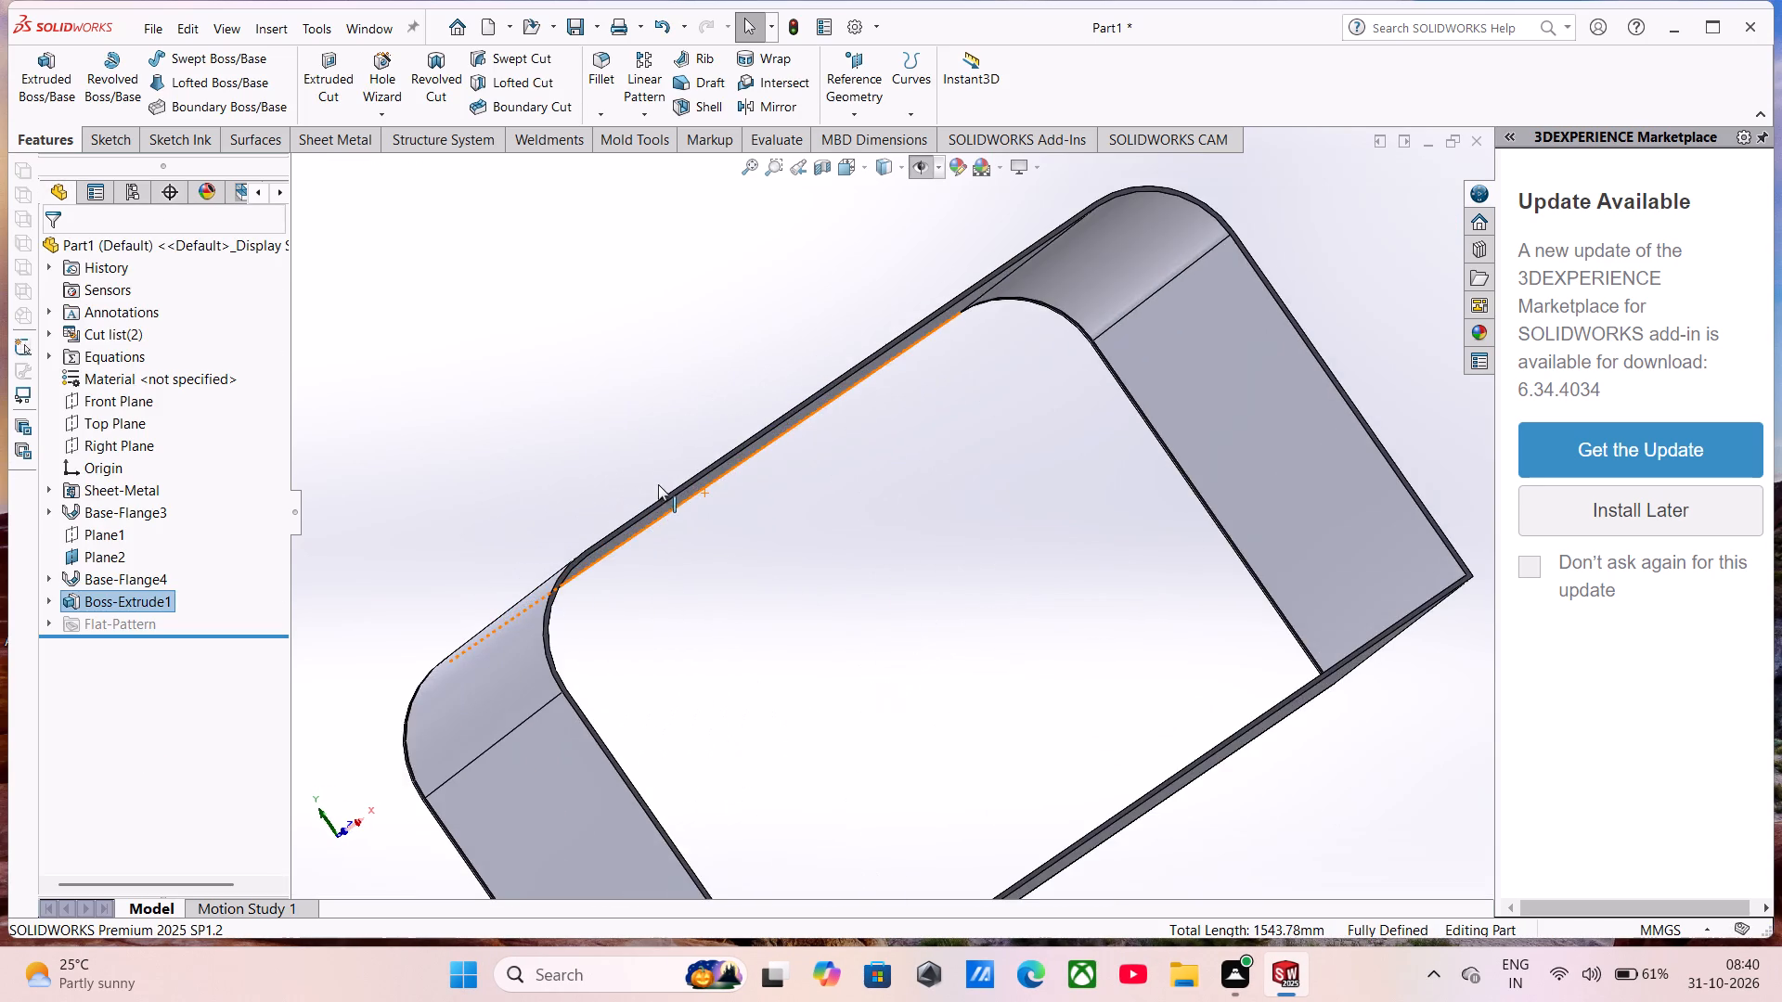
middle_drag(694, 514, 929, 399)
scroll(904, 522, up, 5)
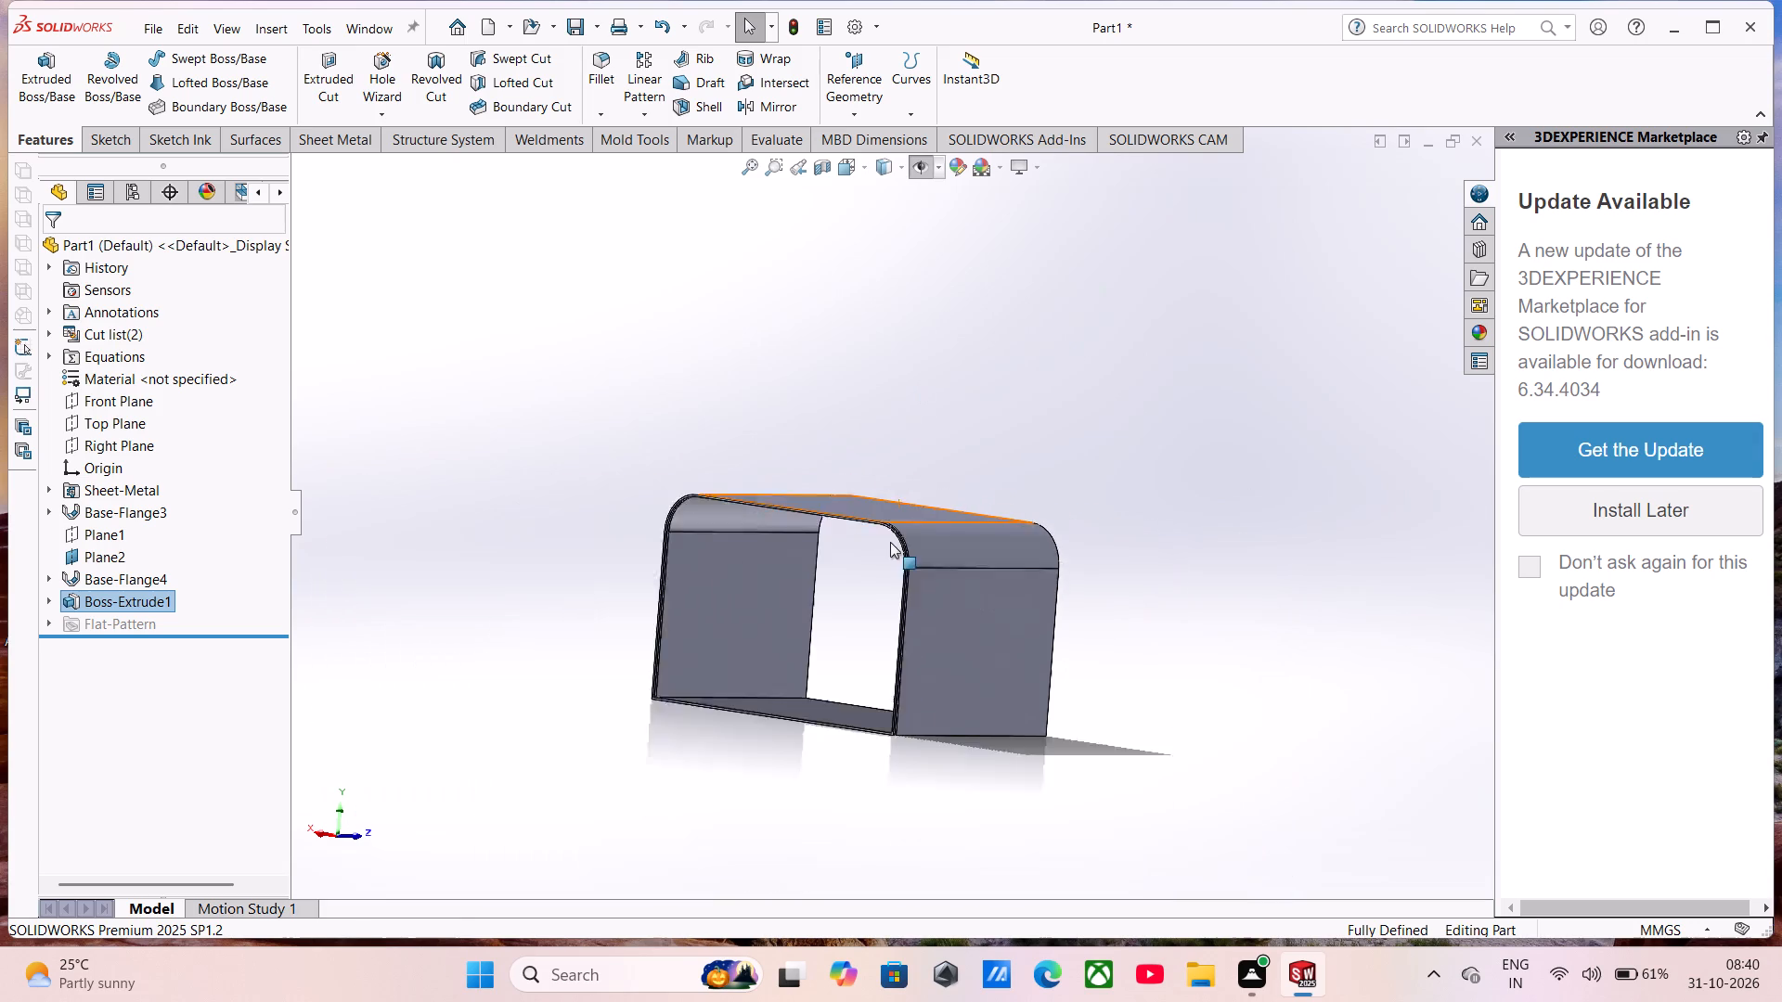
scroll(890, 542, up, 2)
middle_drag(890, 542, 698, 605)
scroll(846, 545, up, 1)
scroll(703, 605, up, 1)
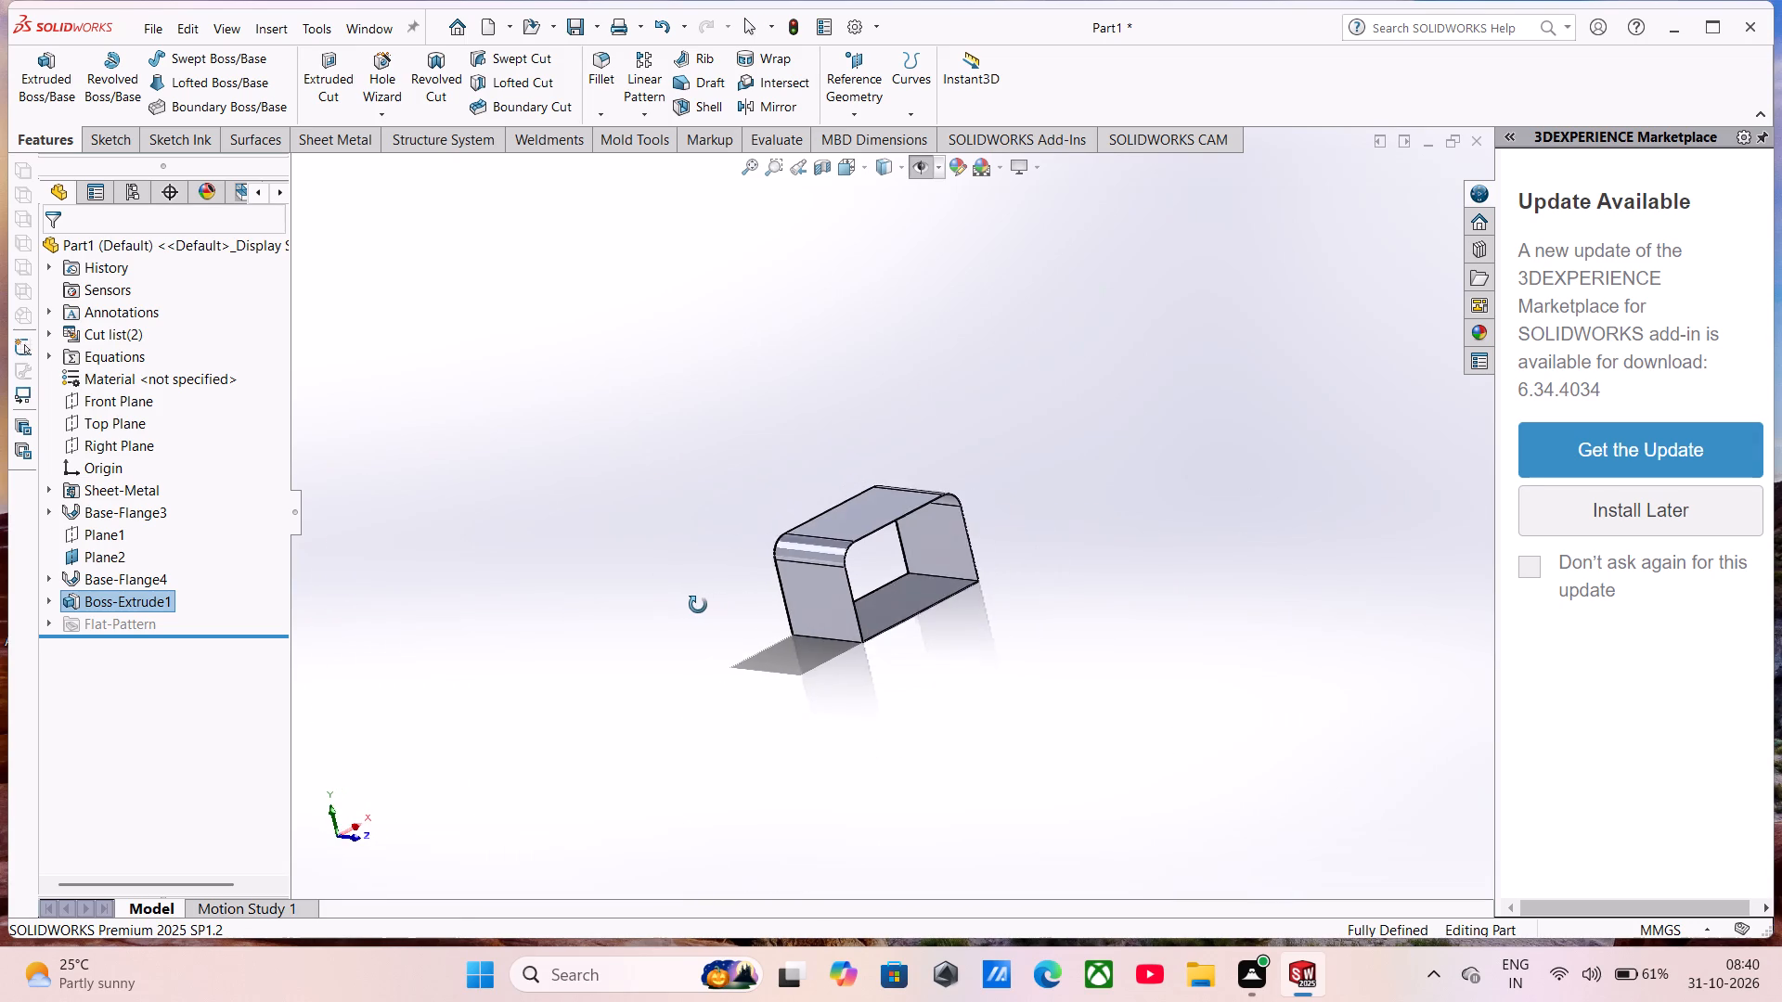
middle_drag(698, 605, 676, 598)
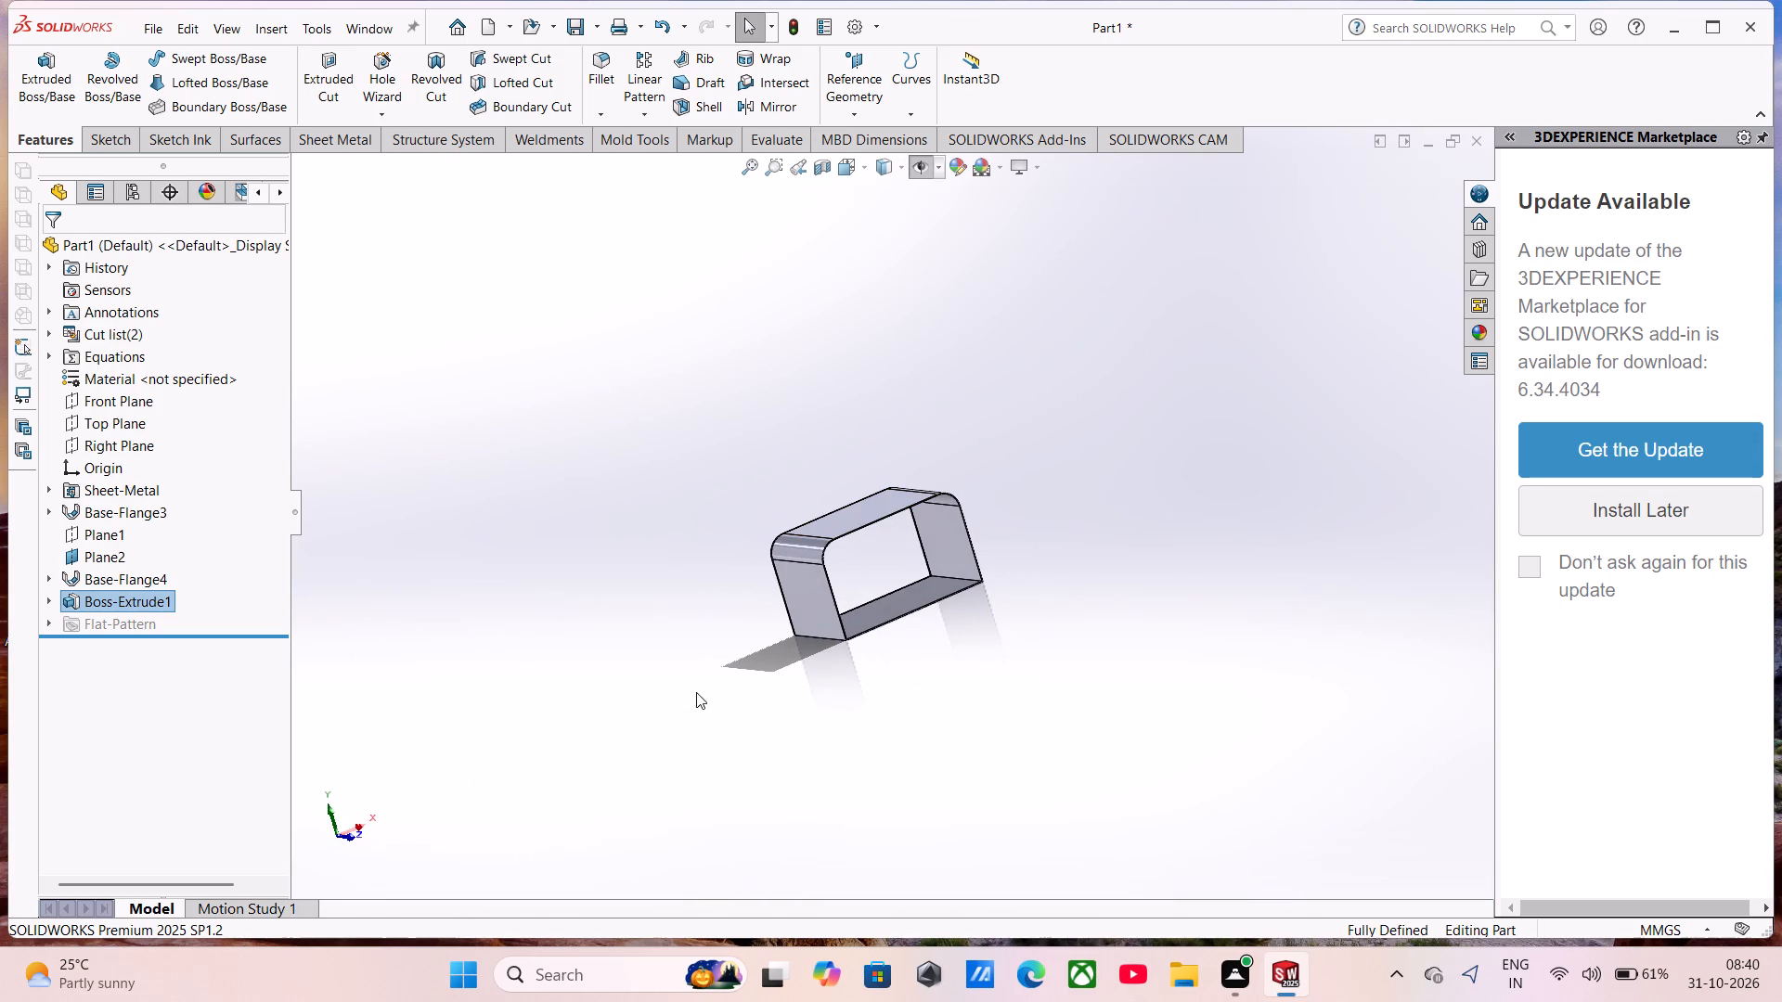
middle_drag(696, 692, 947, 532)
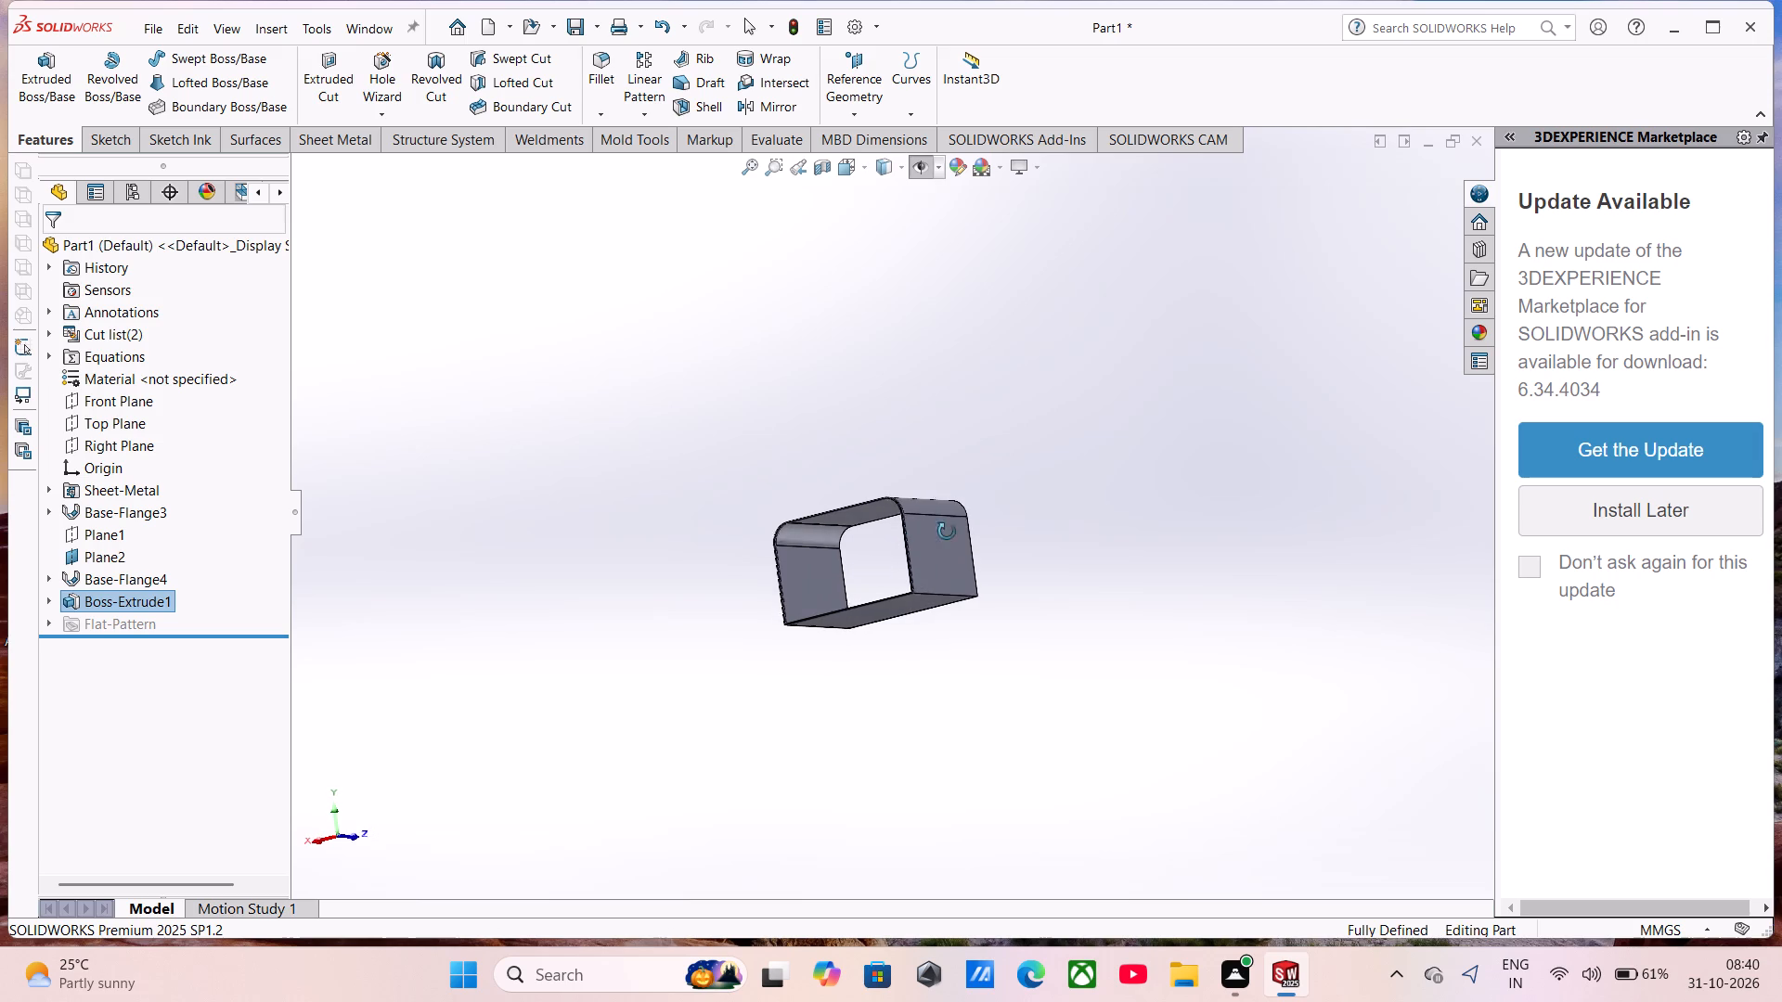
middle_drag(947, 532, 957, 532)
scroll(813, 553, down, 7)
middle_drag(929, 554, 879, 611)
scroll(794, 566, down, 7)
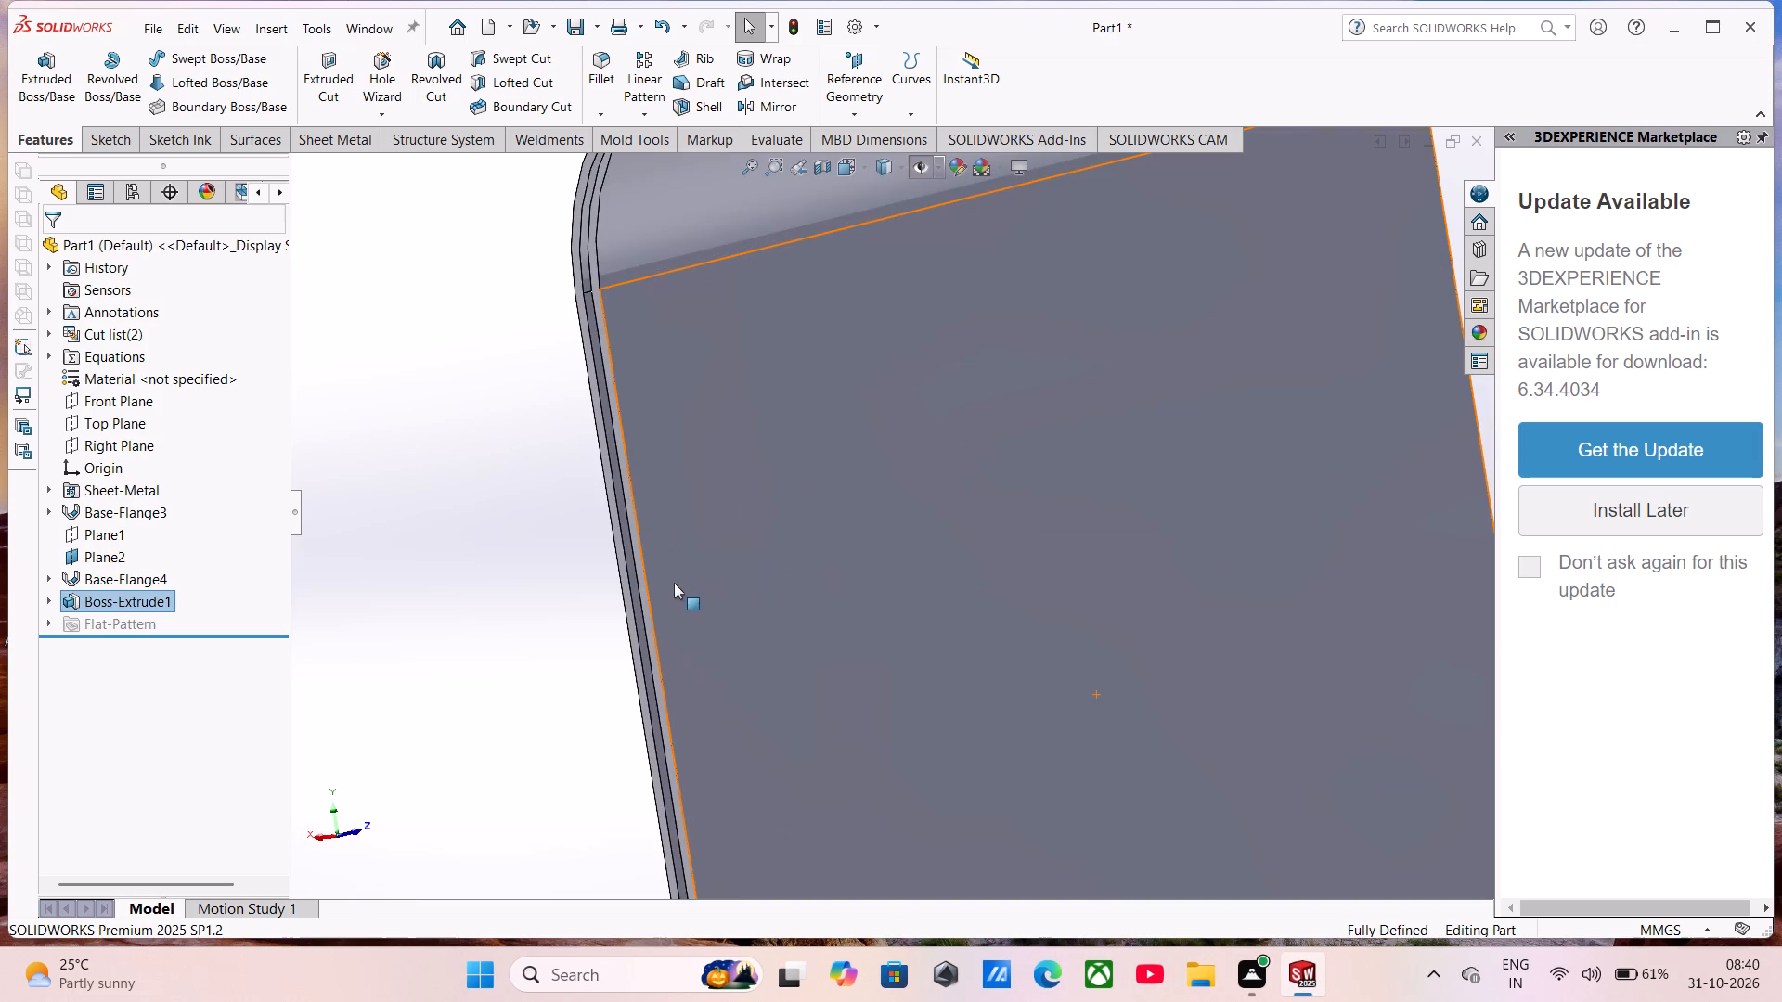
middle_drag(663, 595, 675, 790)
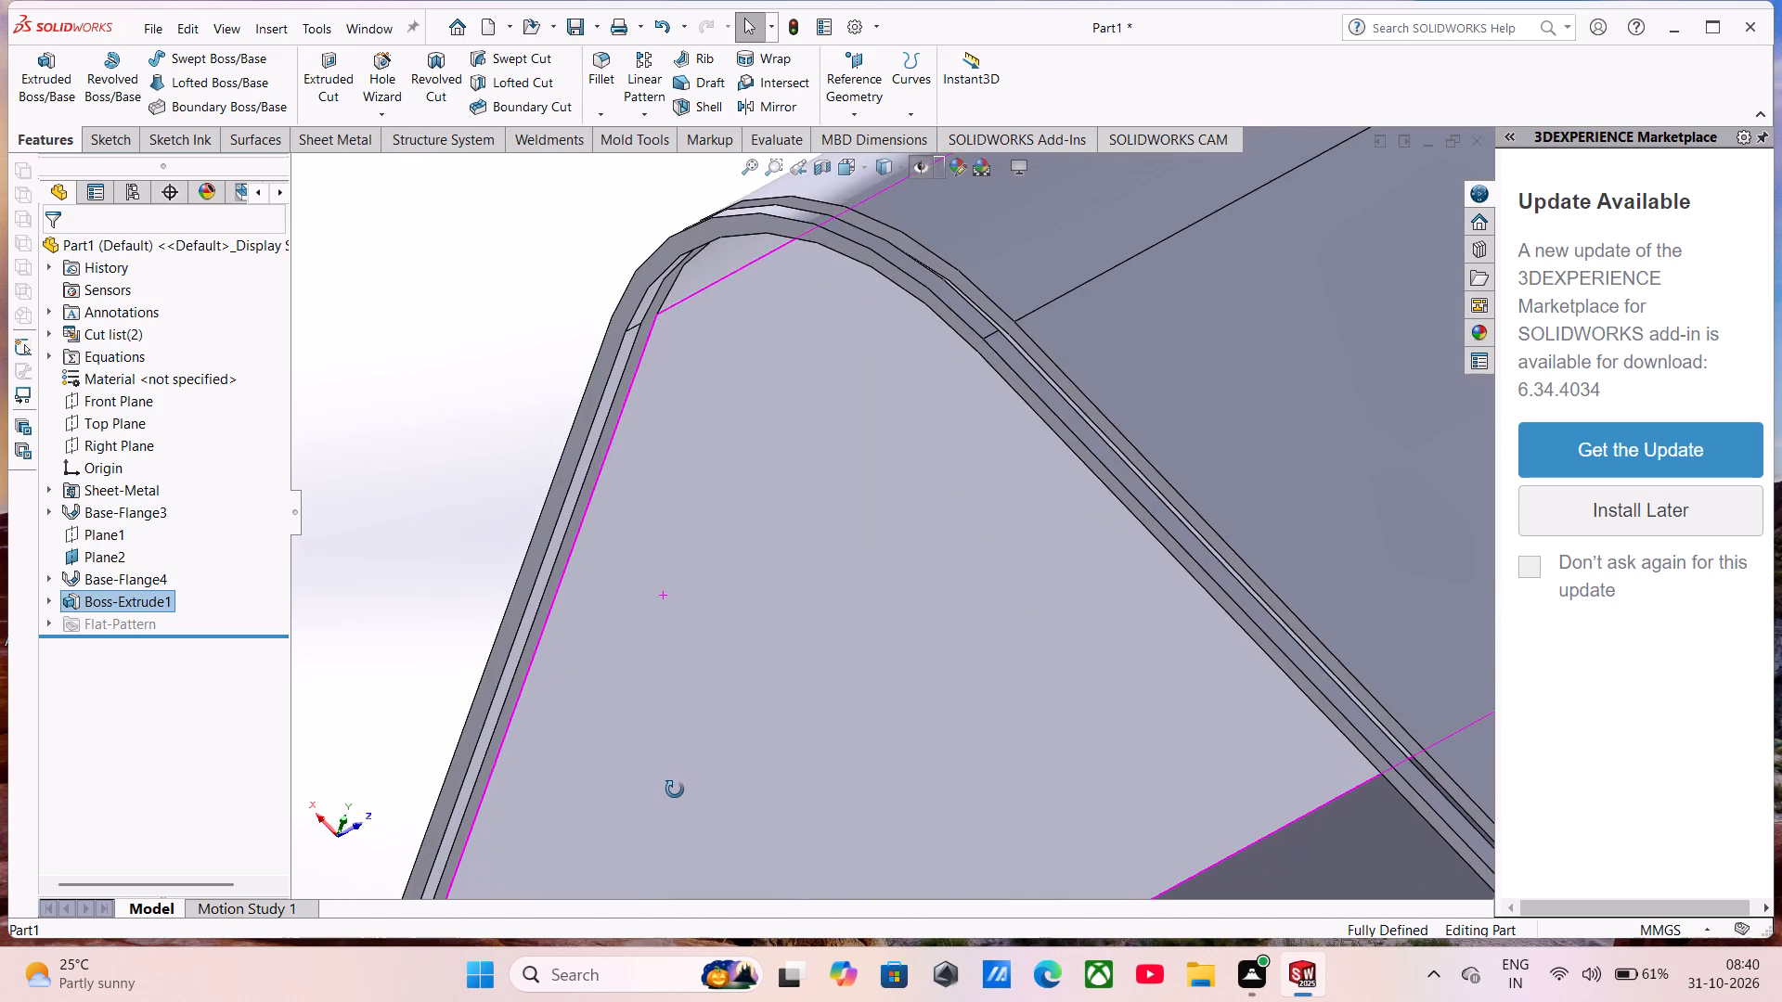
middle_drag(675, 790, 659, 832)
scroll(677, 792, up, 4)
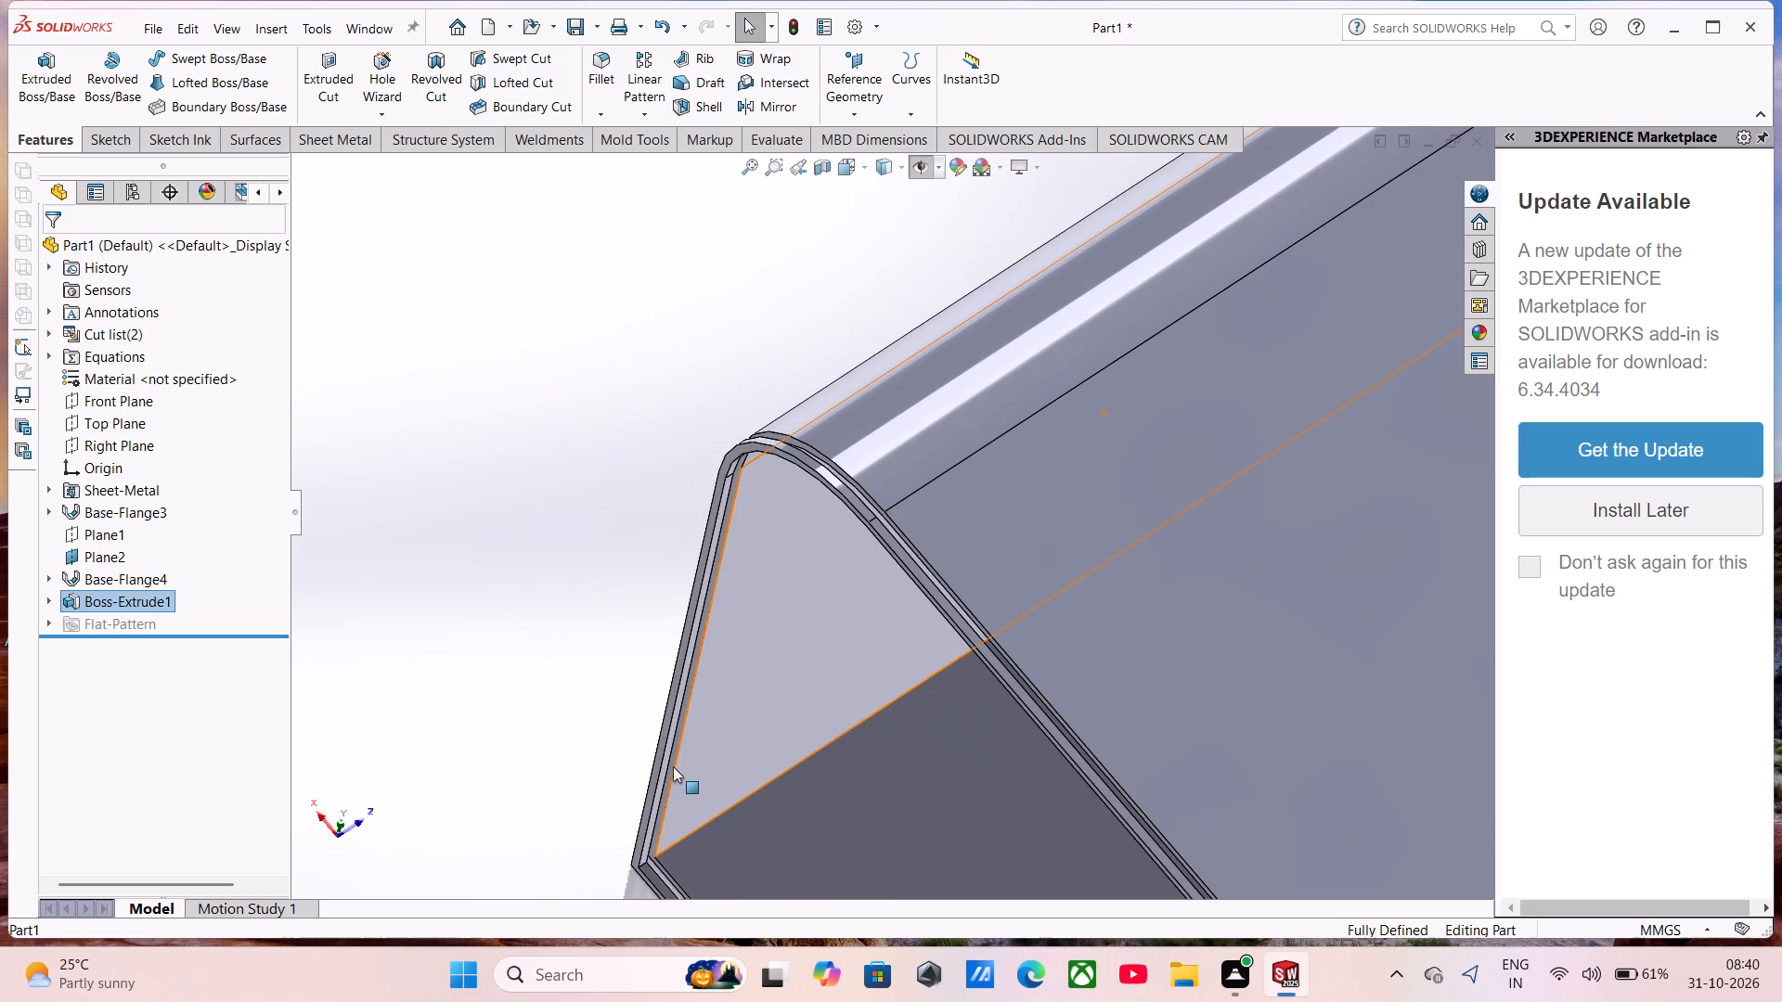
scroll(672, 762, up, 3)
scroll(958, 563, down, 7)
middle_drag(930, 590, 890, 597)
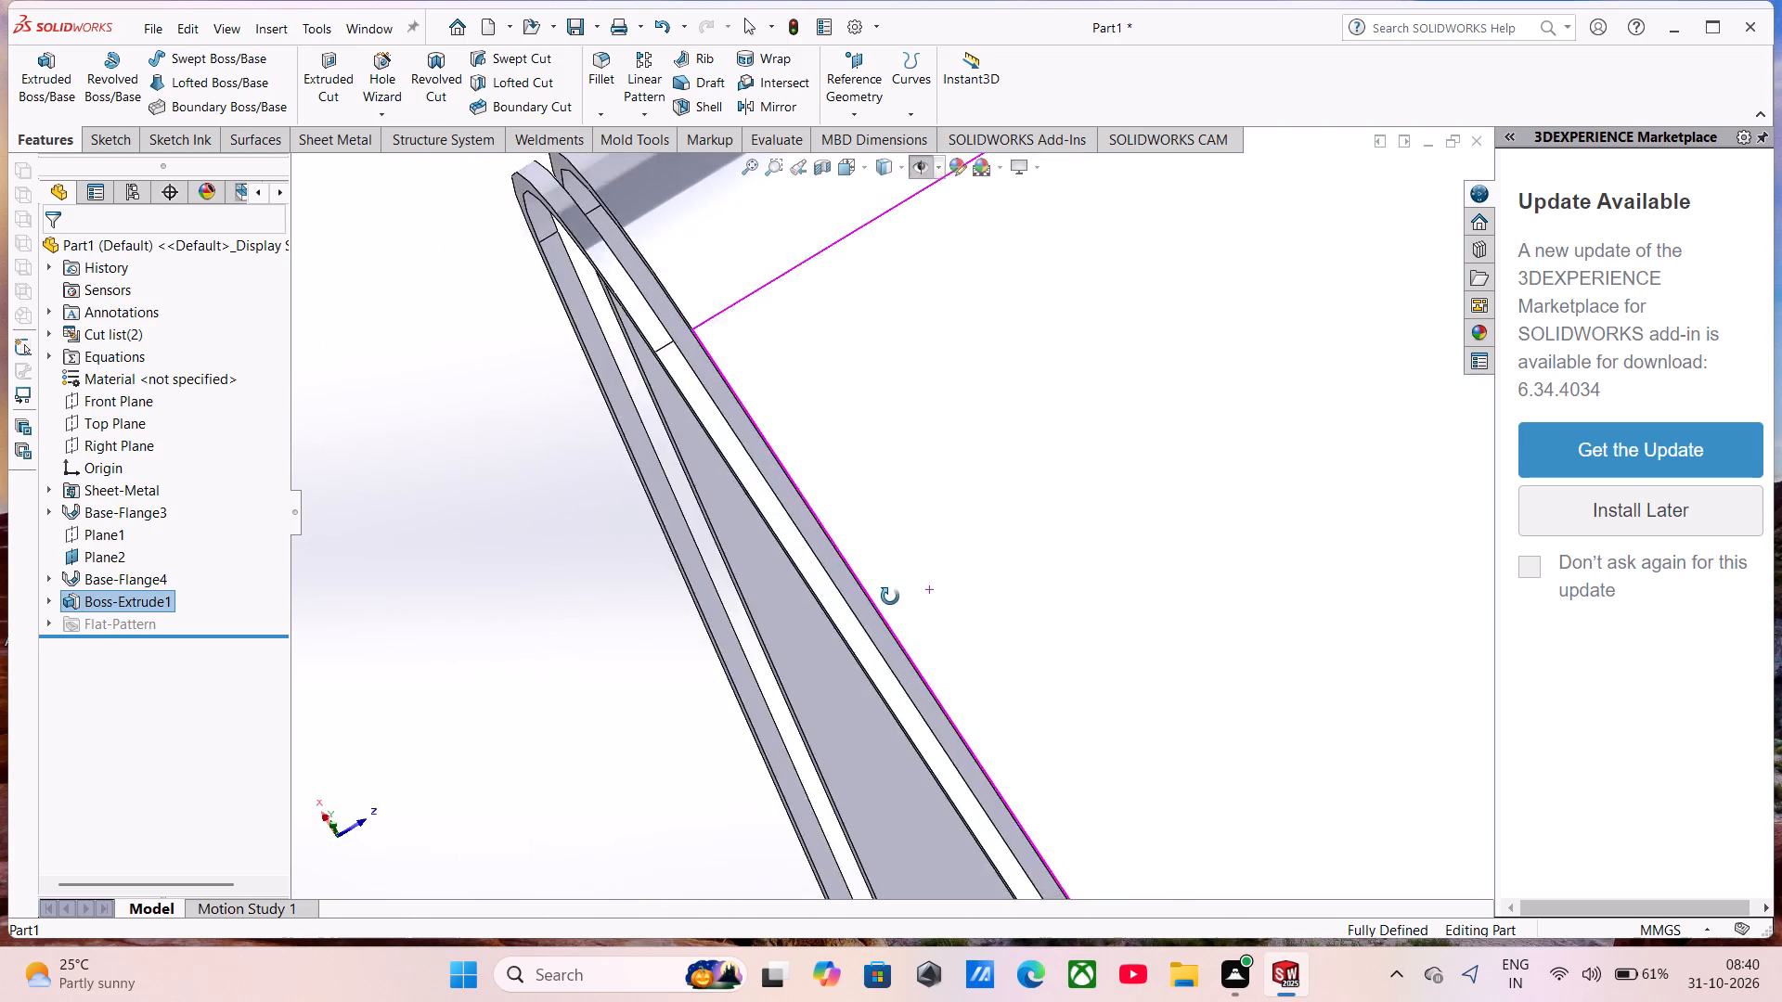
middle_drag(890, 597, 1027, 366)
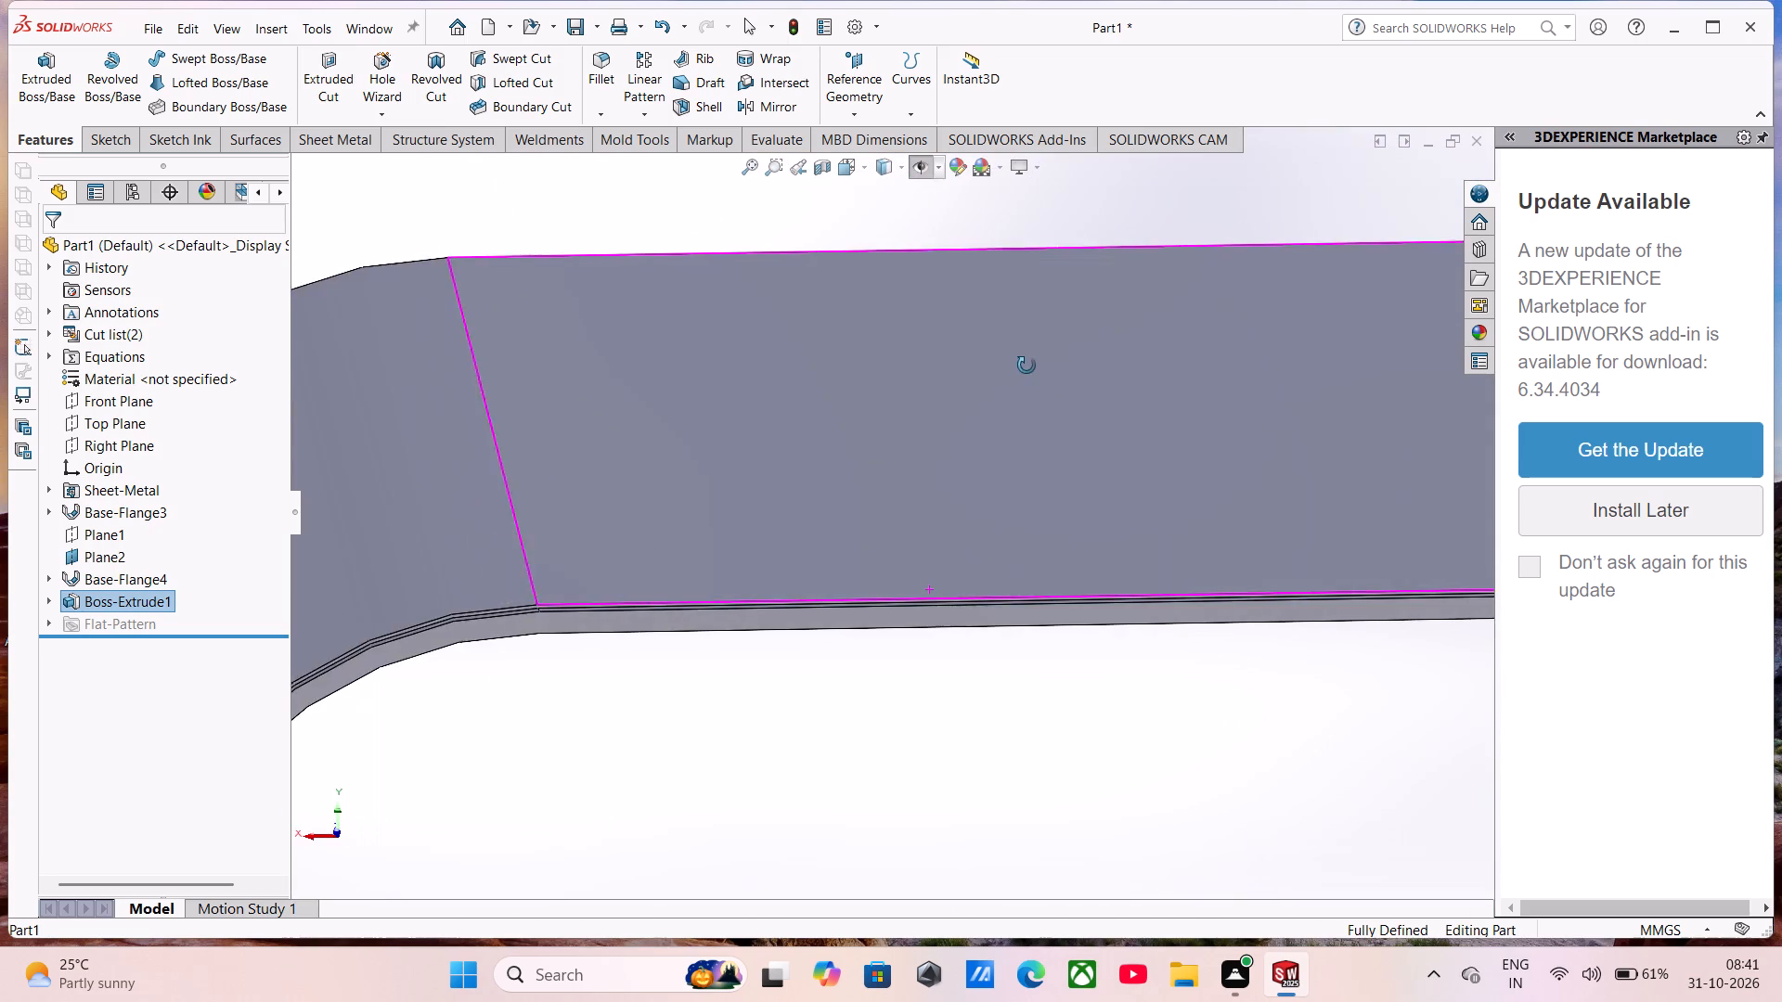
middle_drag(1027, 366, 1372, 350)
scroll(1233, 469, up, 4)
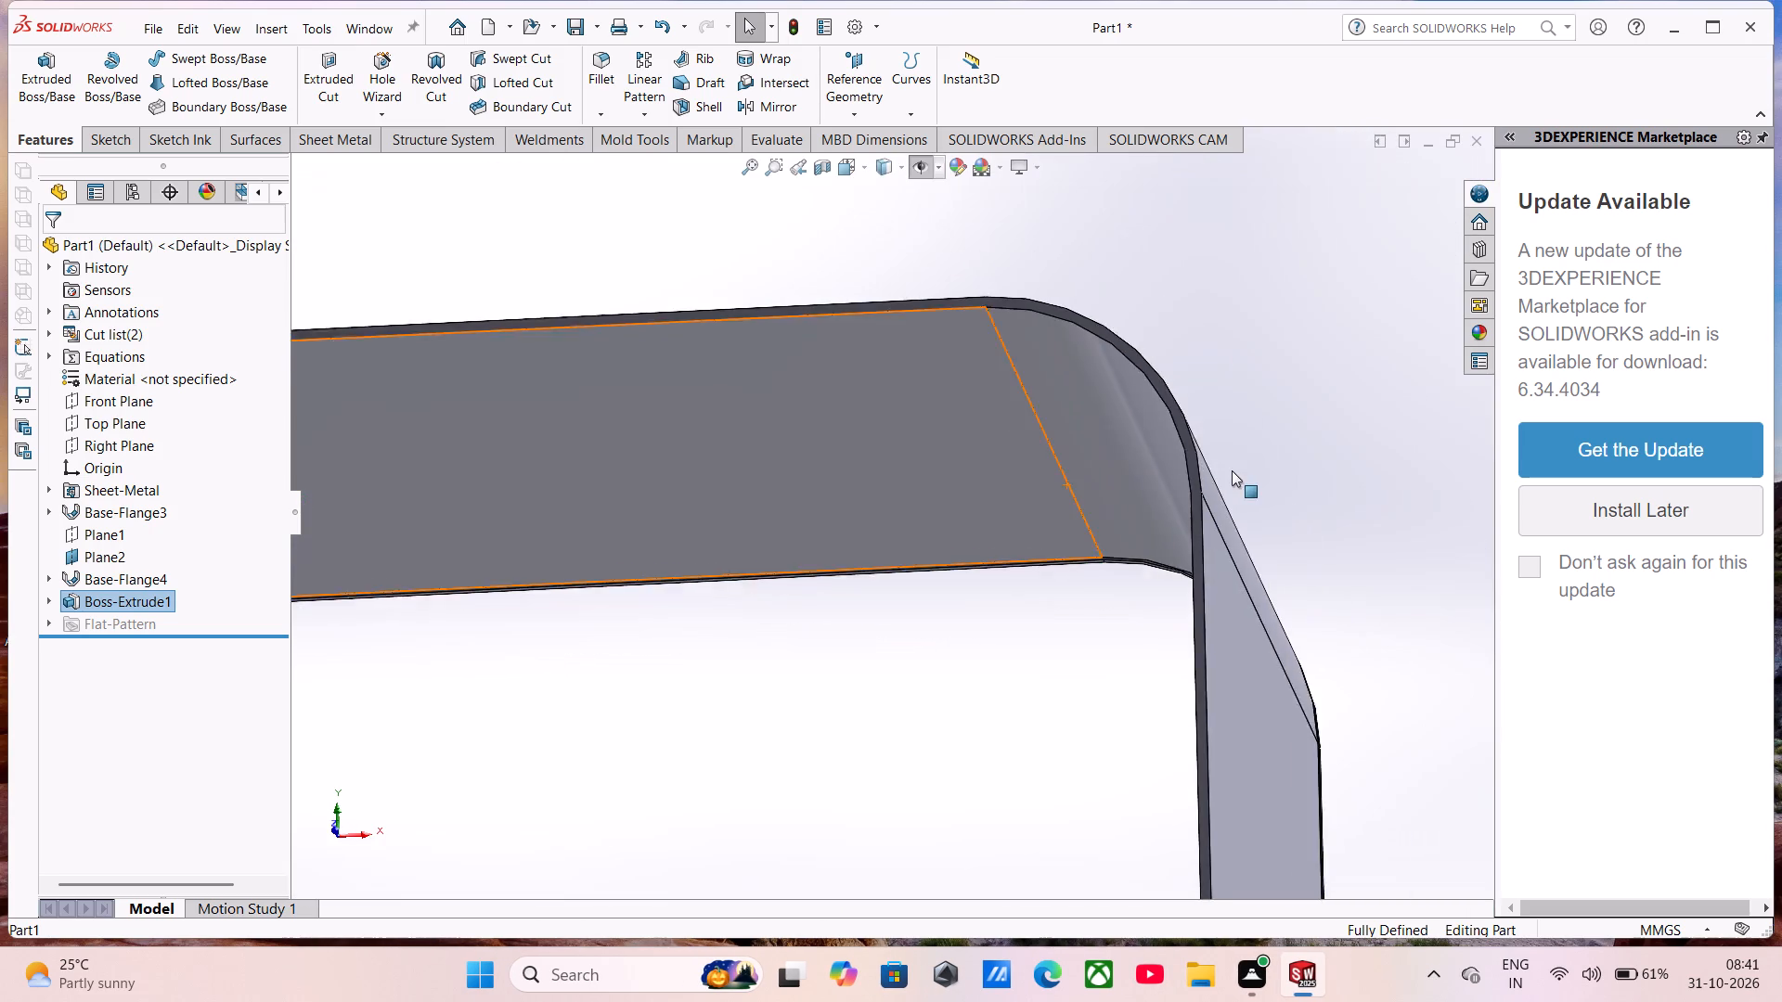
scroll(1232, 470, up, 2)
scroll(1090, 539, up, 4)
scroll(998, 515, down, 4)
middle_drag(806, 451, 806, 452)
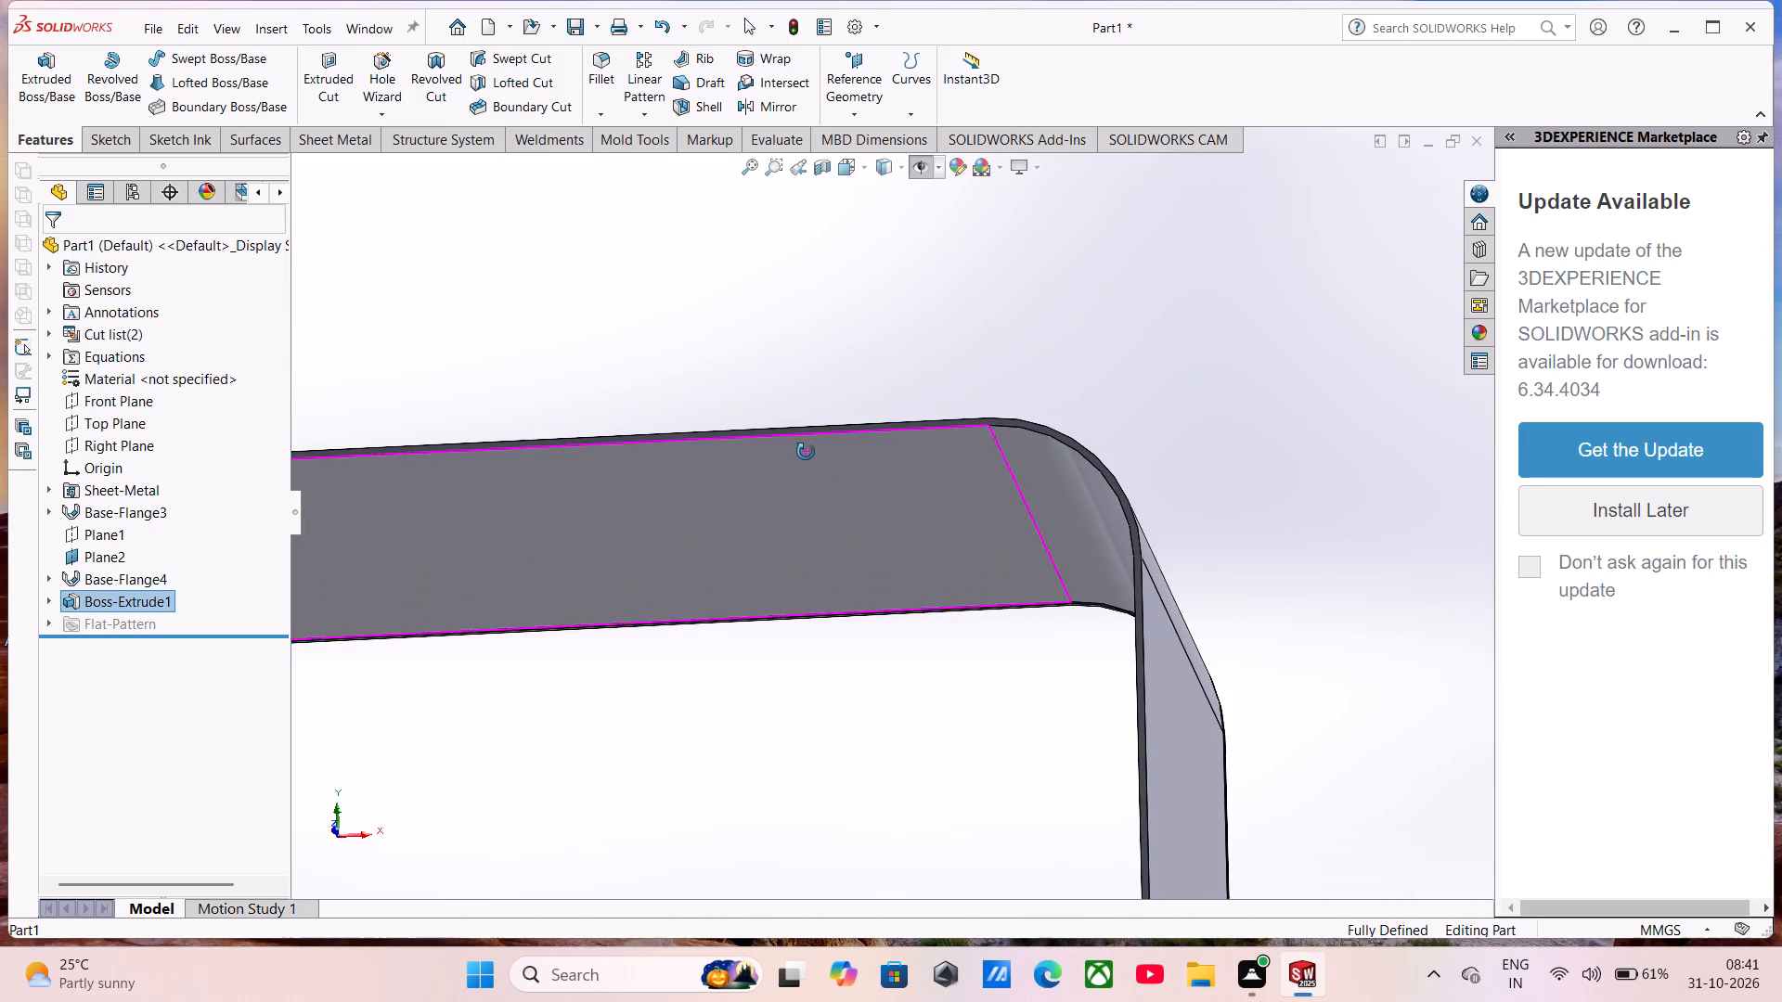
middle_drag(806, 452, 633, 586)
scroll(633, 584, up, 1)
scroll(1037, 561, down, 3)
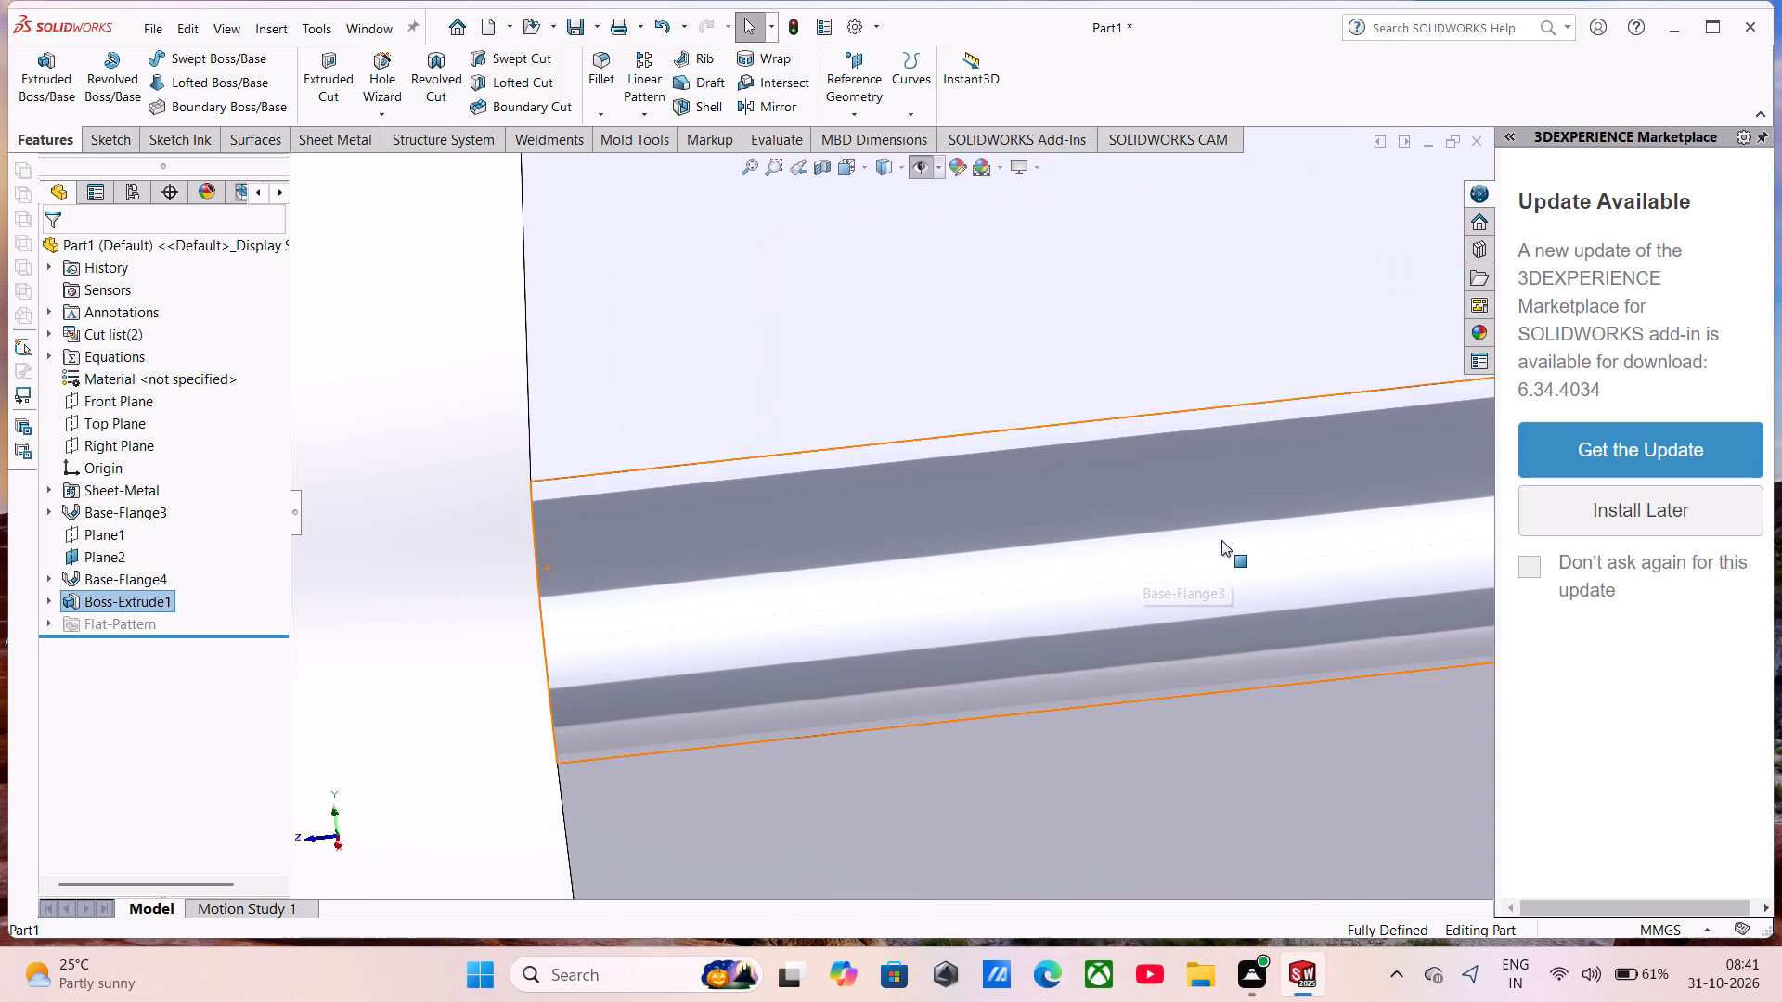
scroll(1221, 539, up, 5)
scroll(1218, 532, down, 8)
middle_click(981, 529)
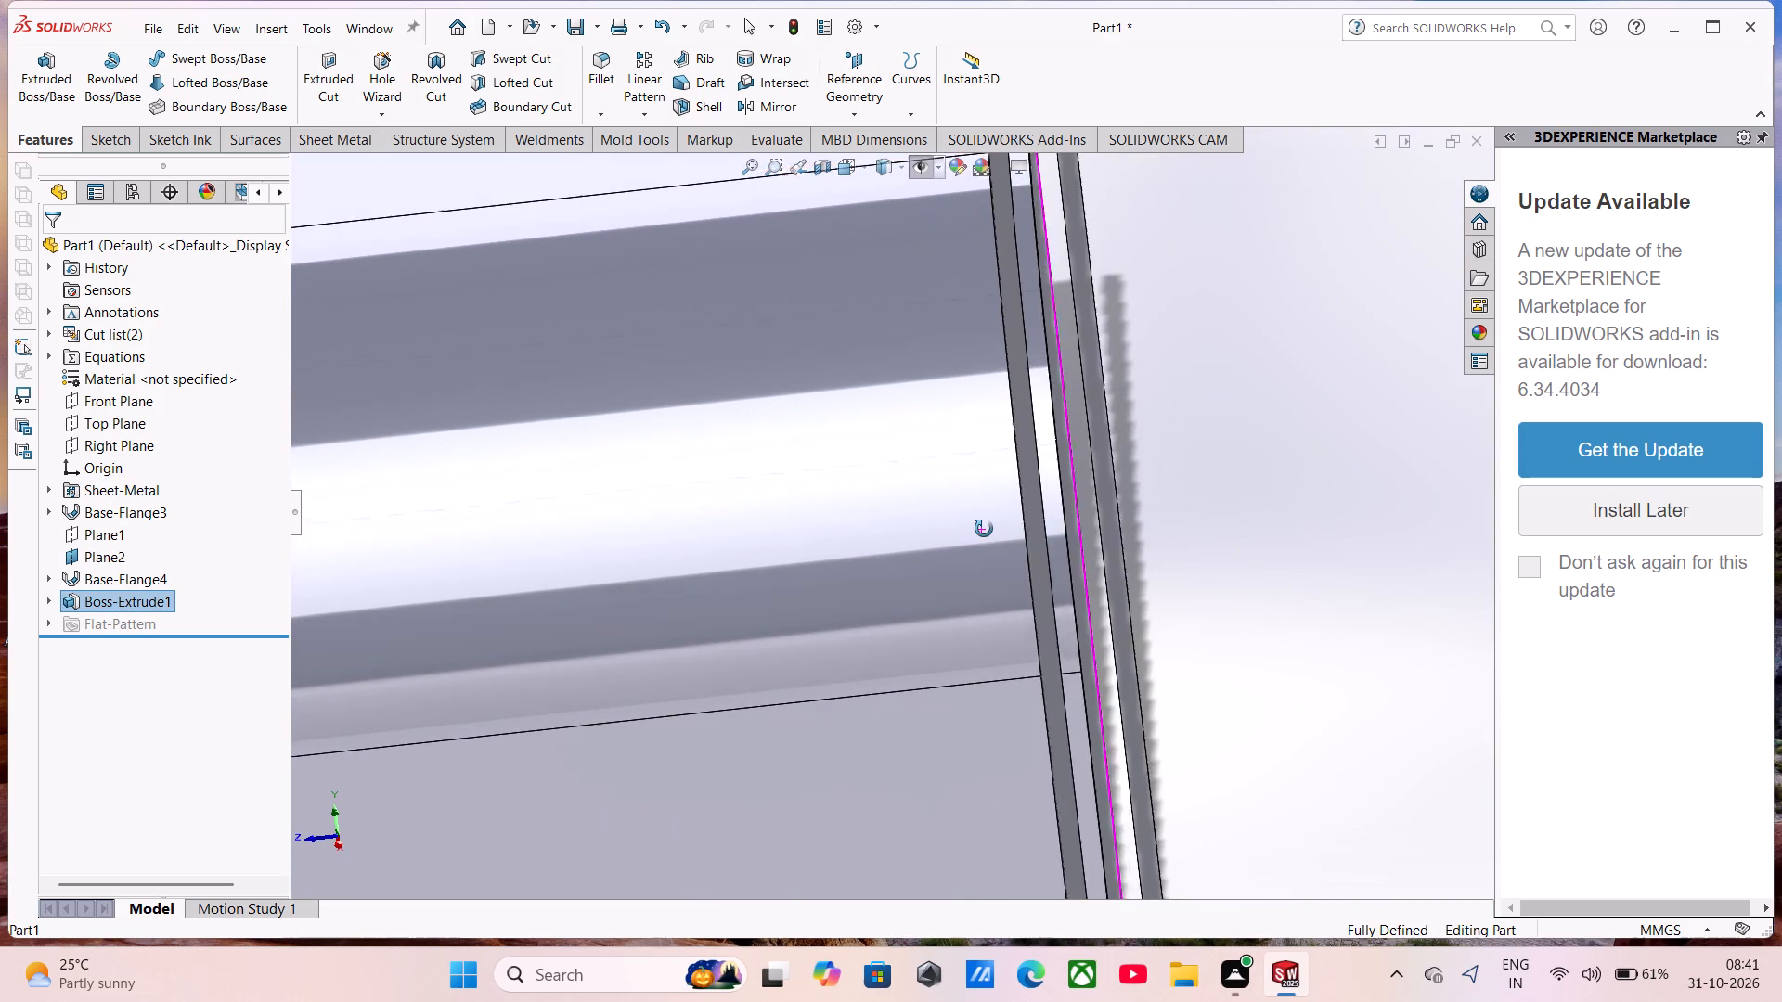
scroll(984, 529, up, 3)
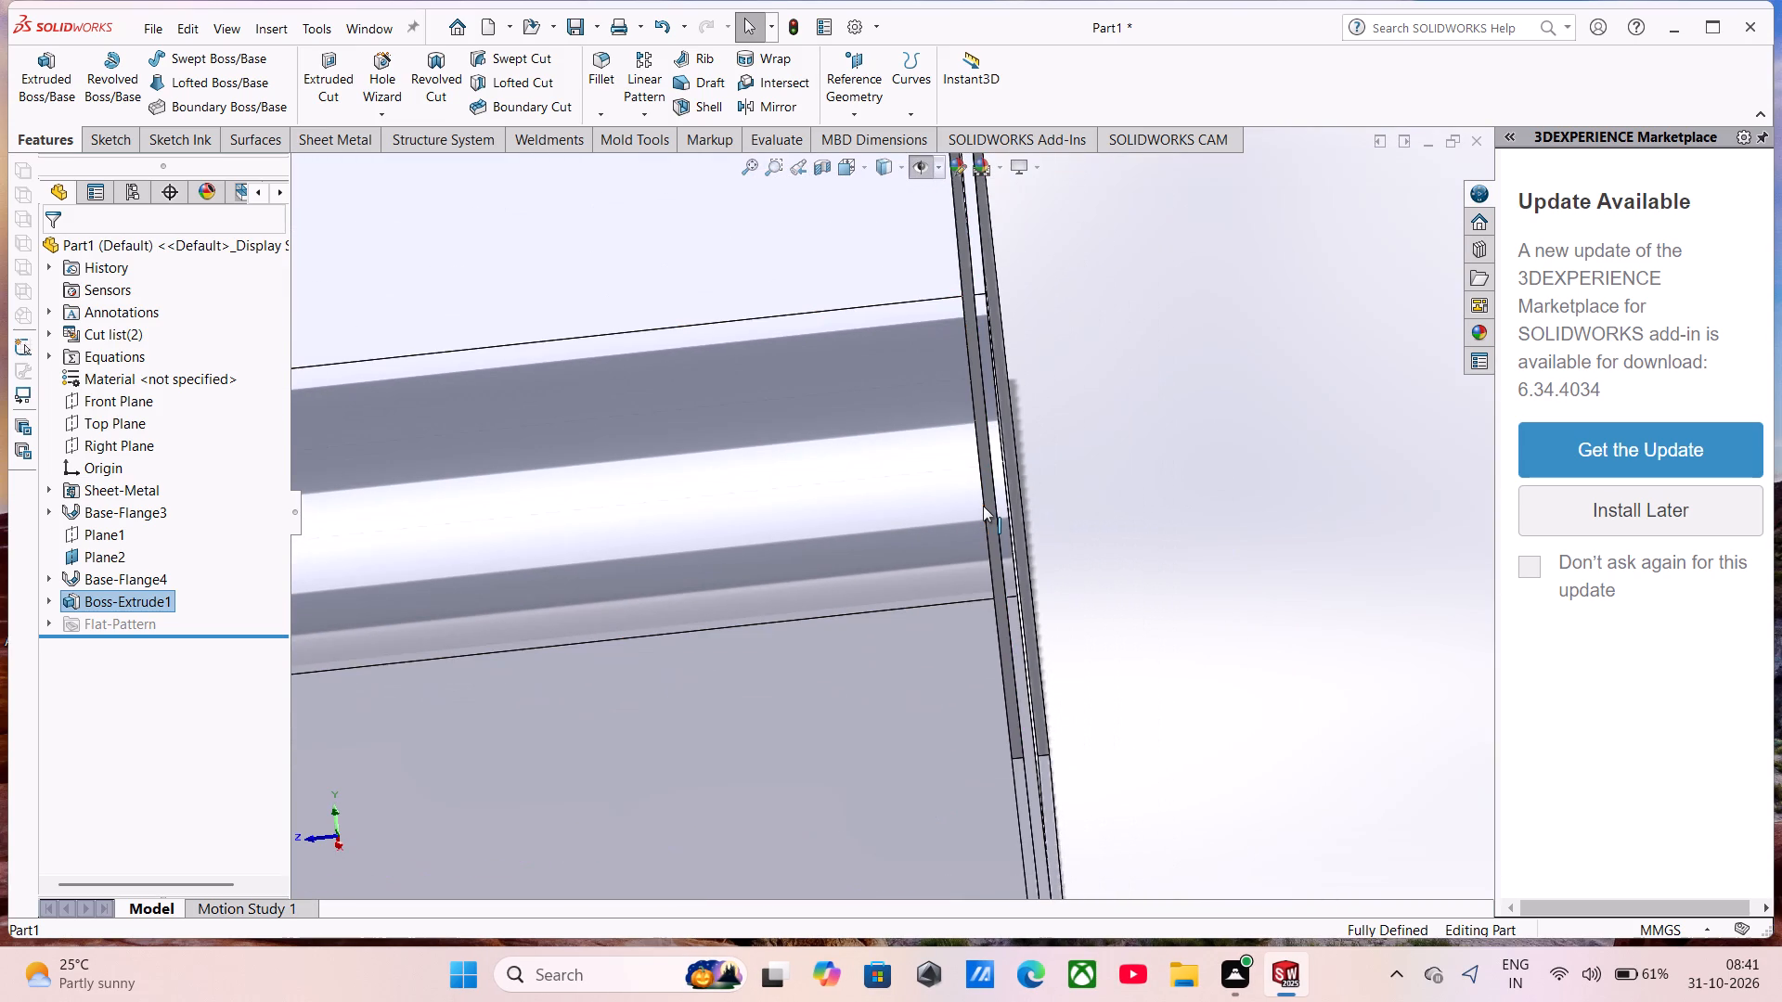
Undo the 150 mm blind extrusion of the ring outline.
key(ctrl+z)
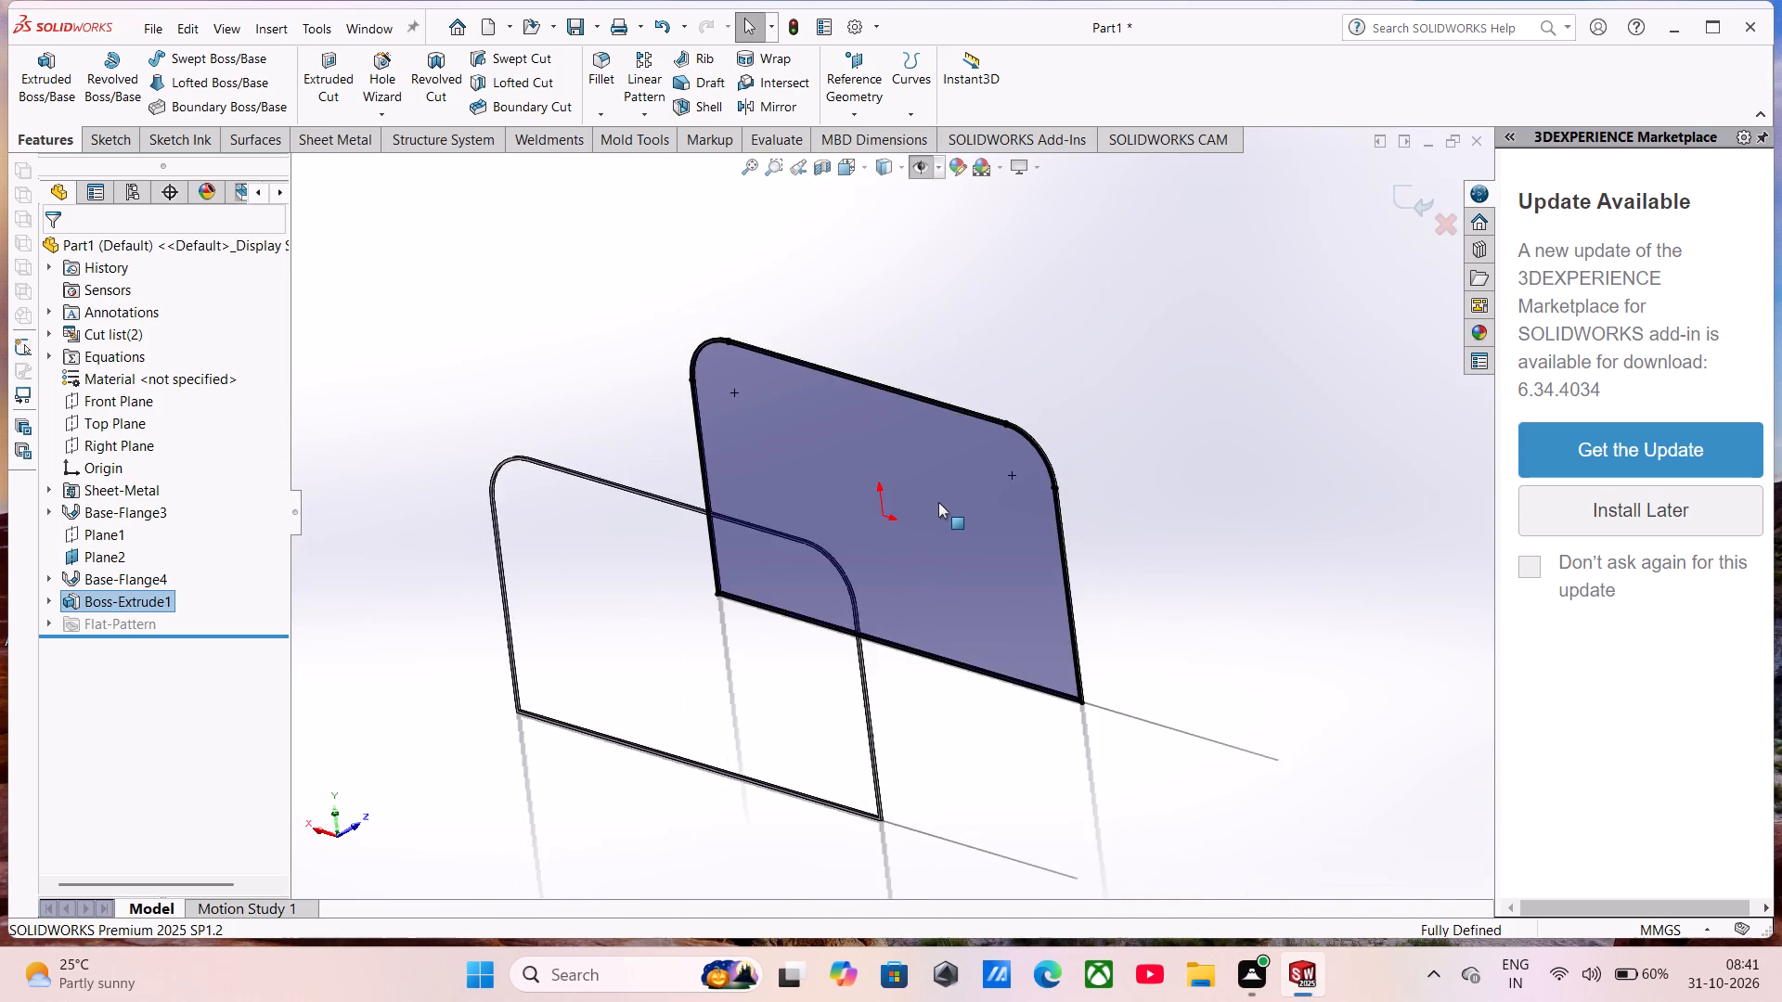
Extrude the converted ring outline as a boss up to the surface of the opposite ring's face, merging the result.
middle_drag(937, 502, 902, 508)
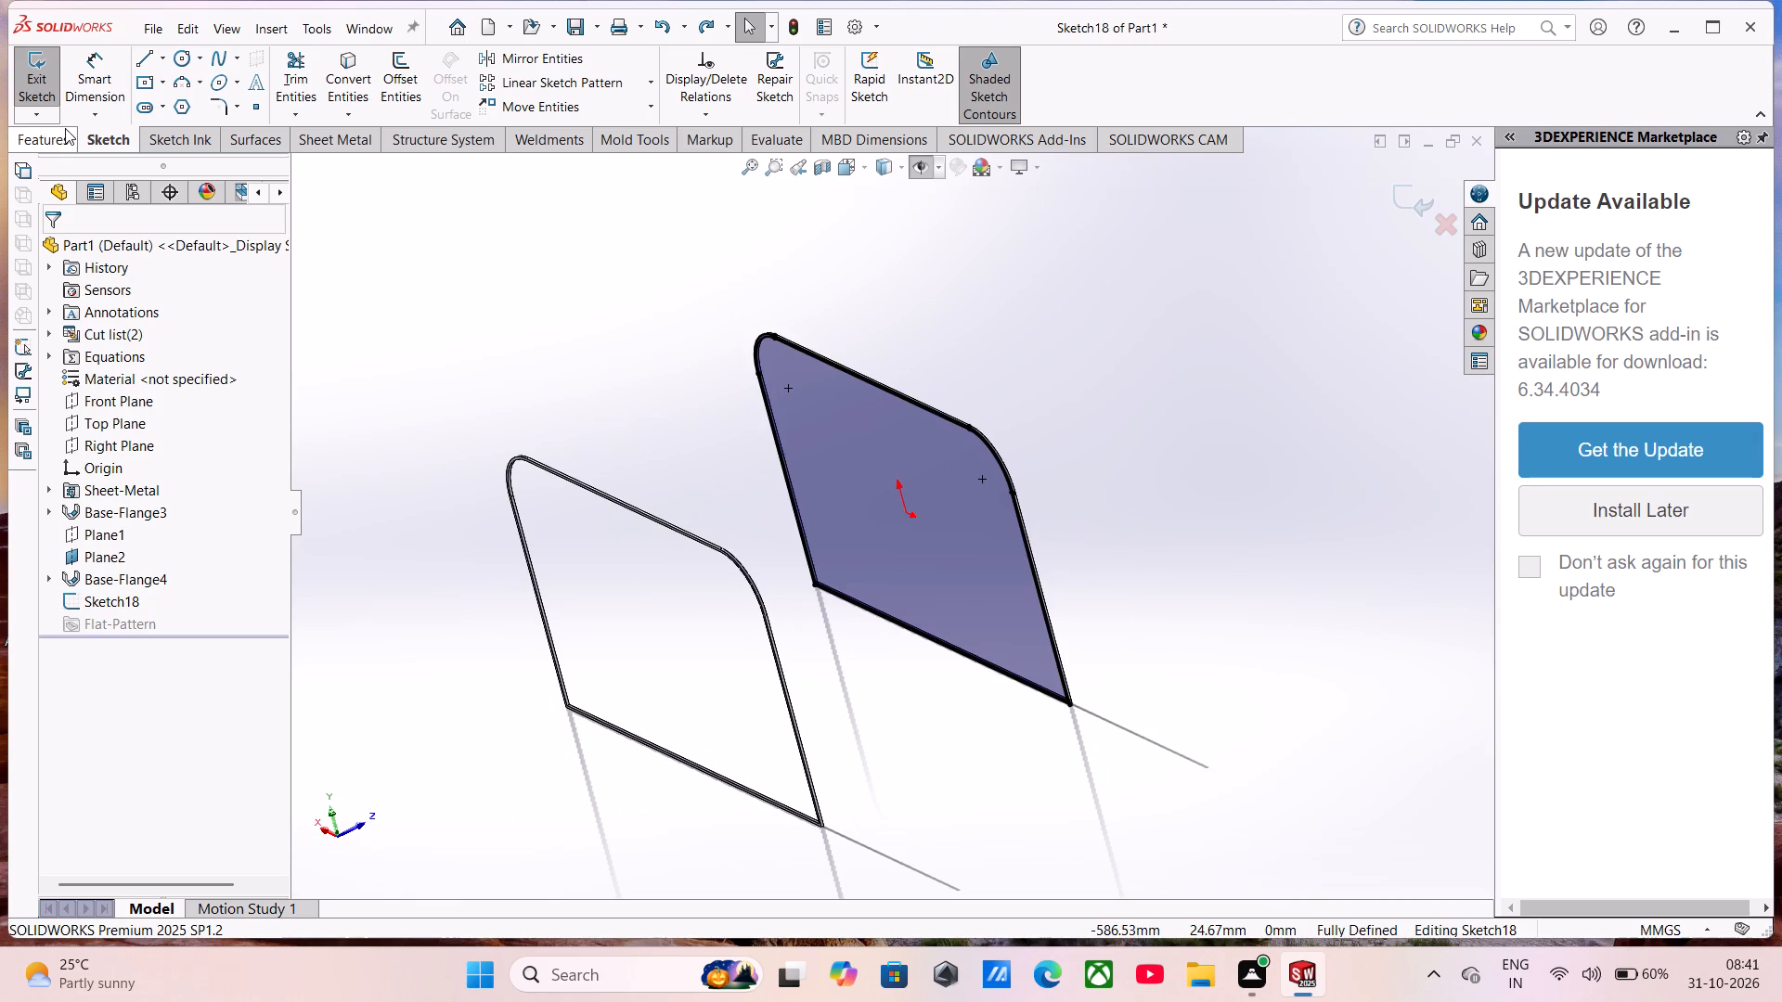
click(63, 130)
click(68, 73)
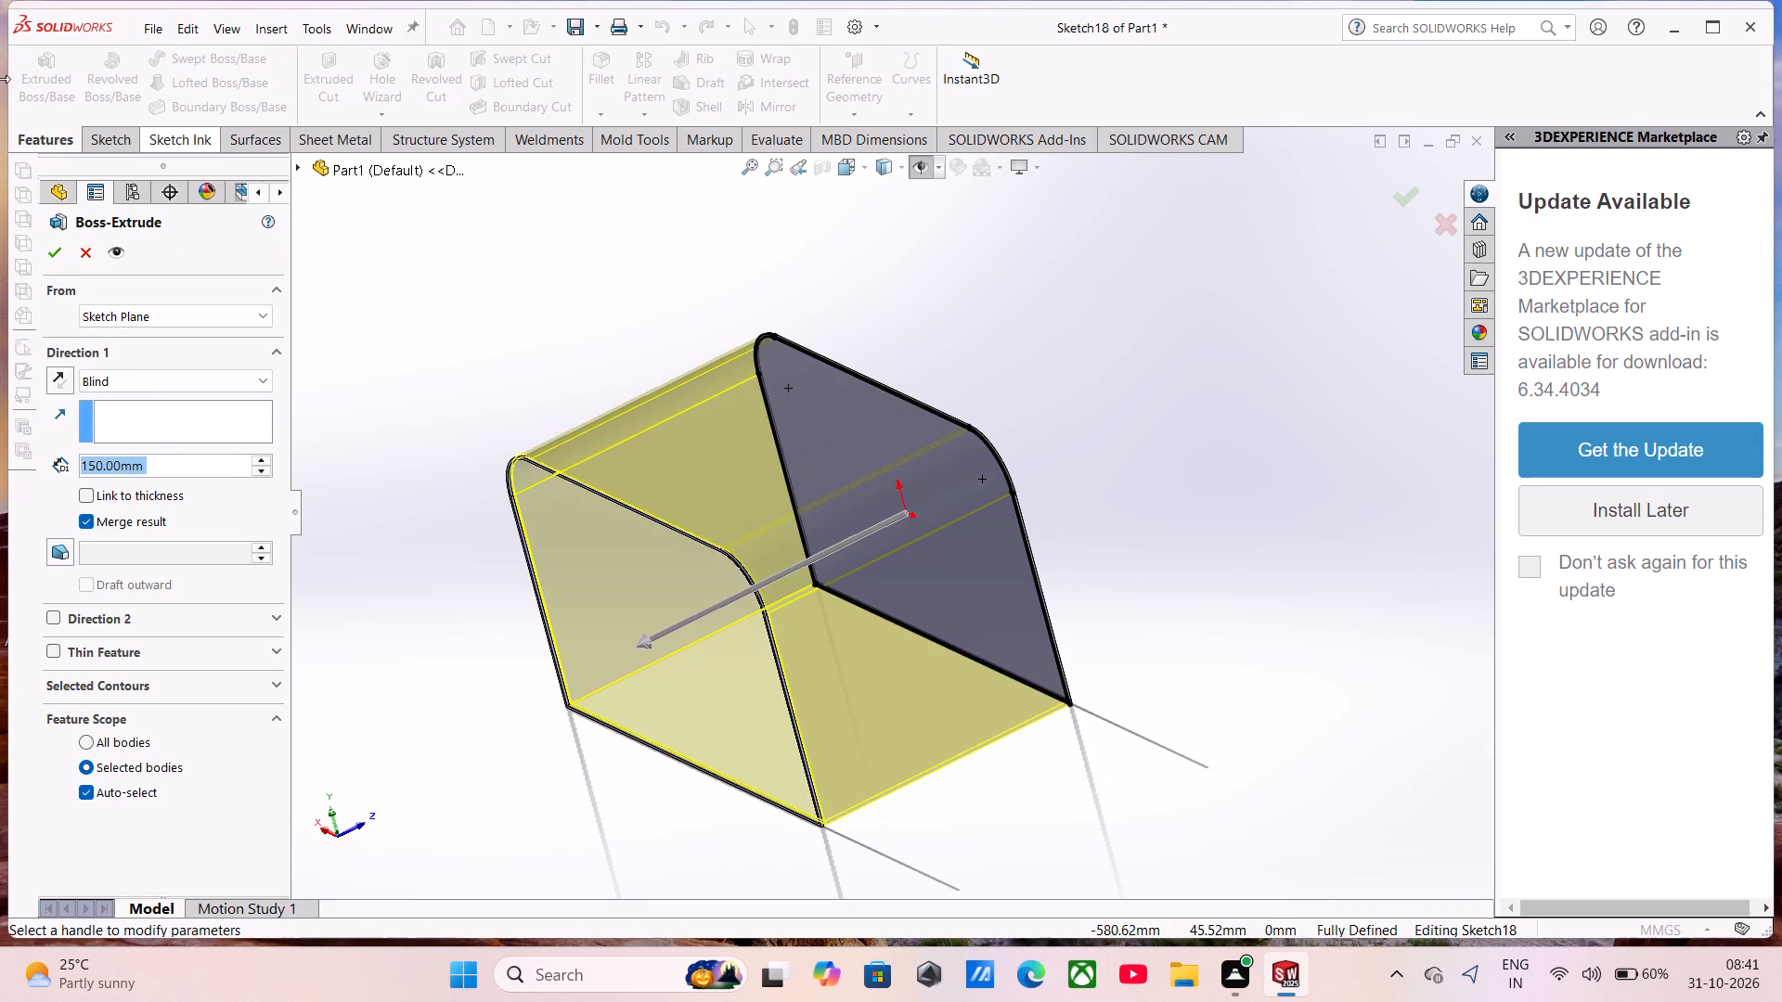
click(142, 389)
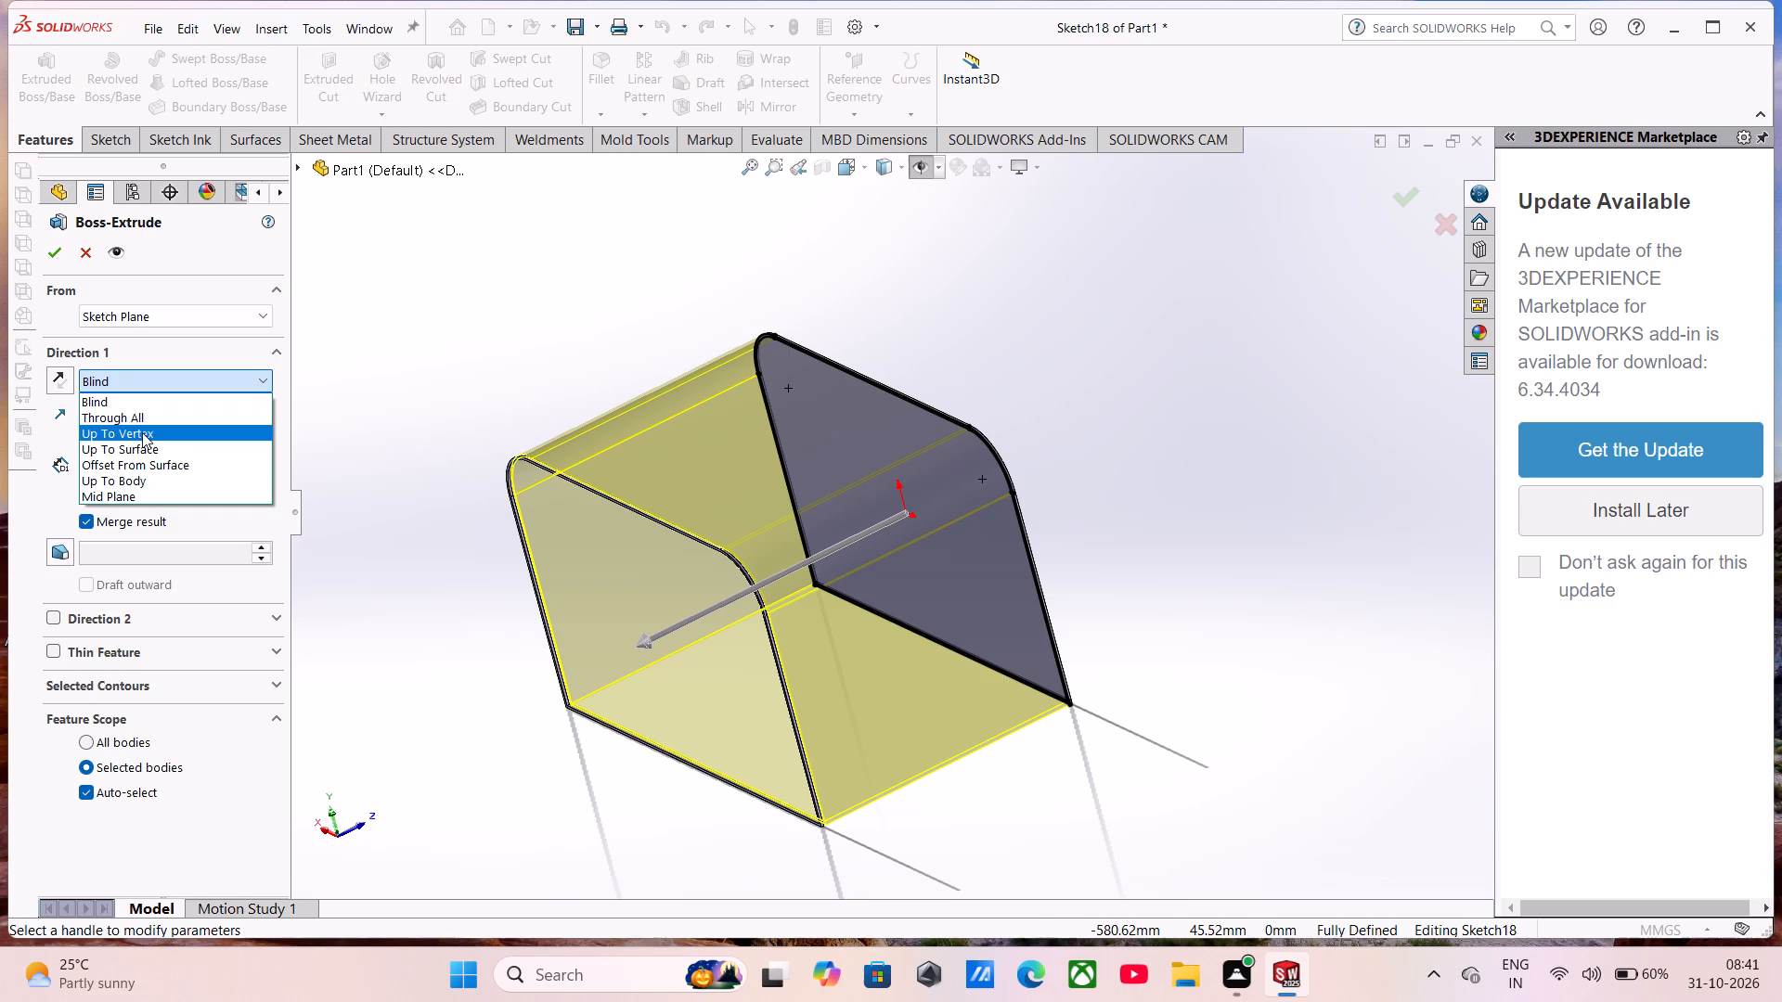
click(141, 443)
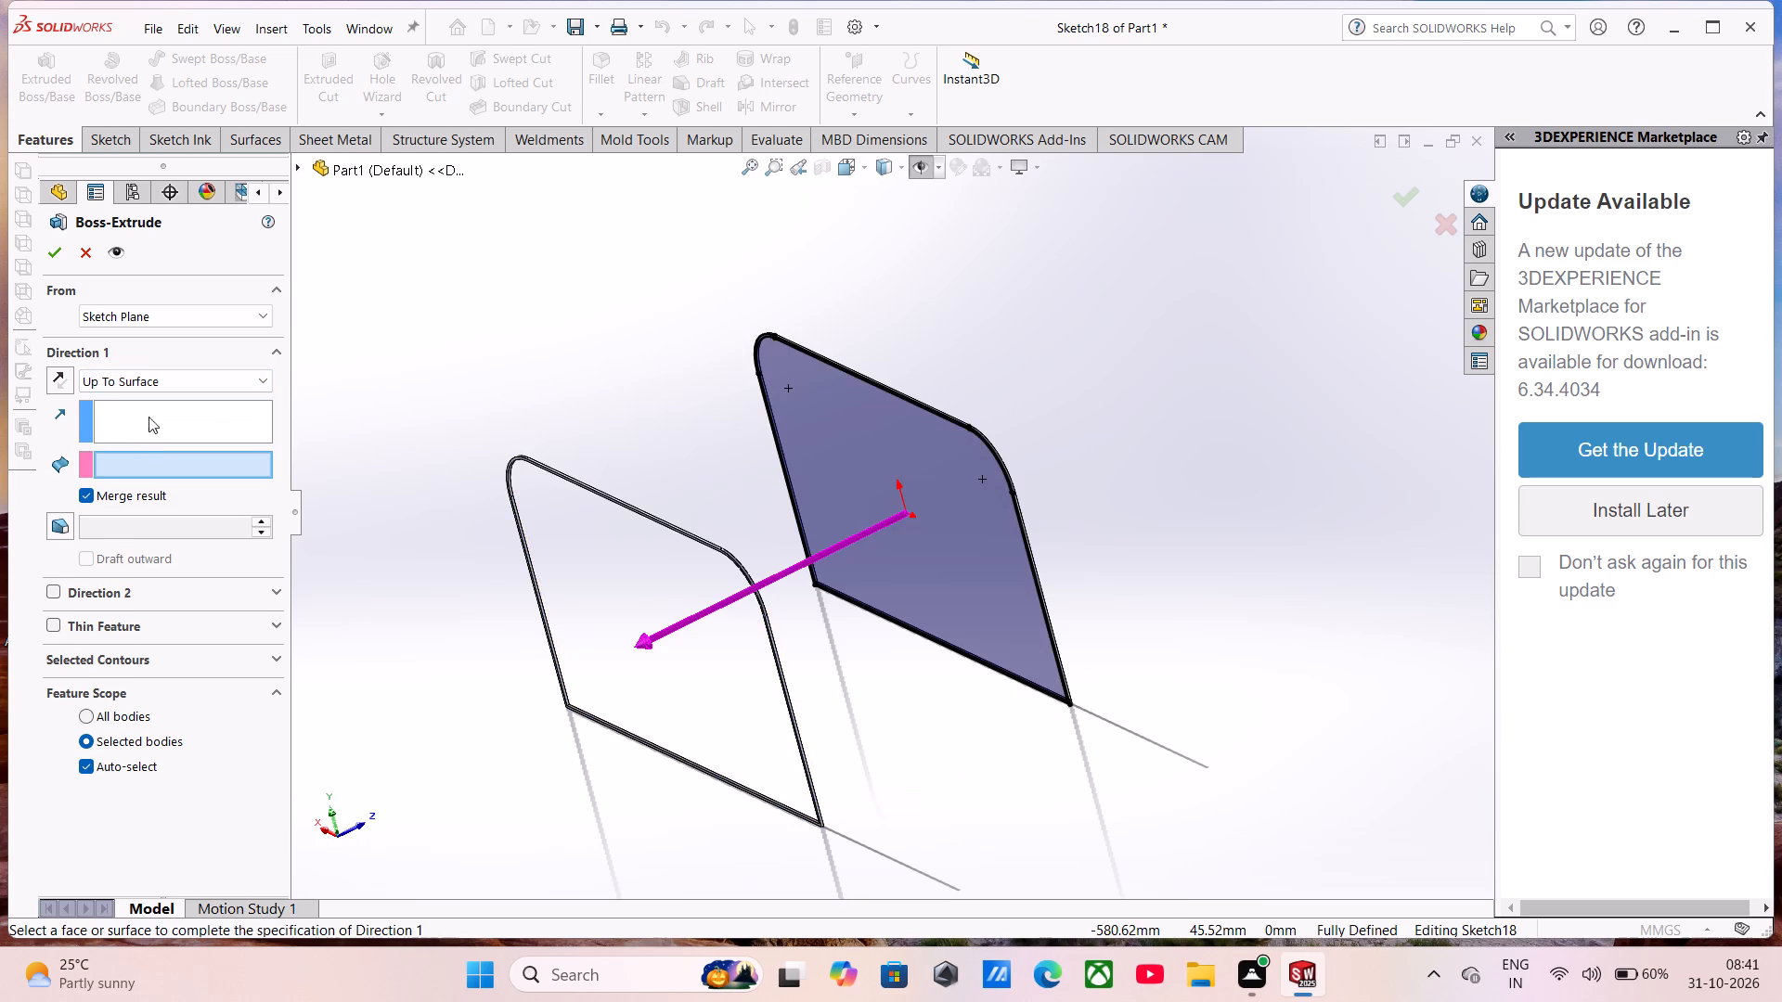
middle_drag(556, 478, 455, 551)
scroll(513, 576, down, 6)
scroll(820, 602, down, 2)
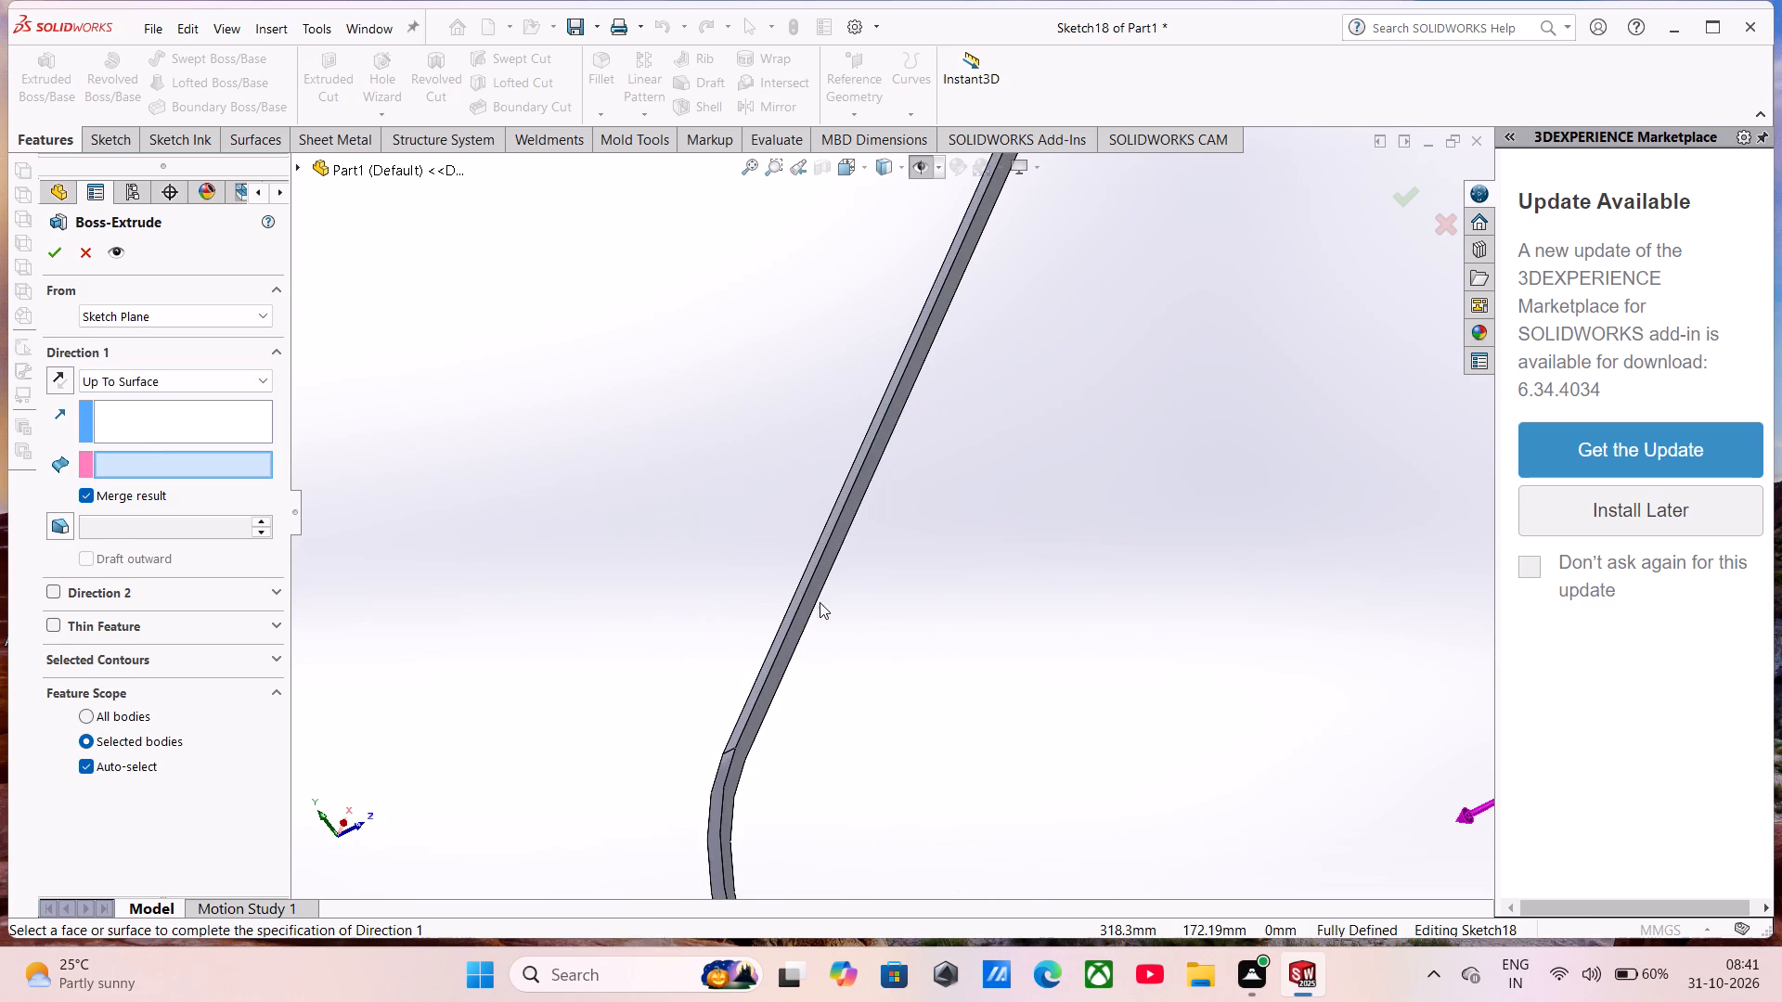
click(794, 634)
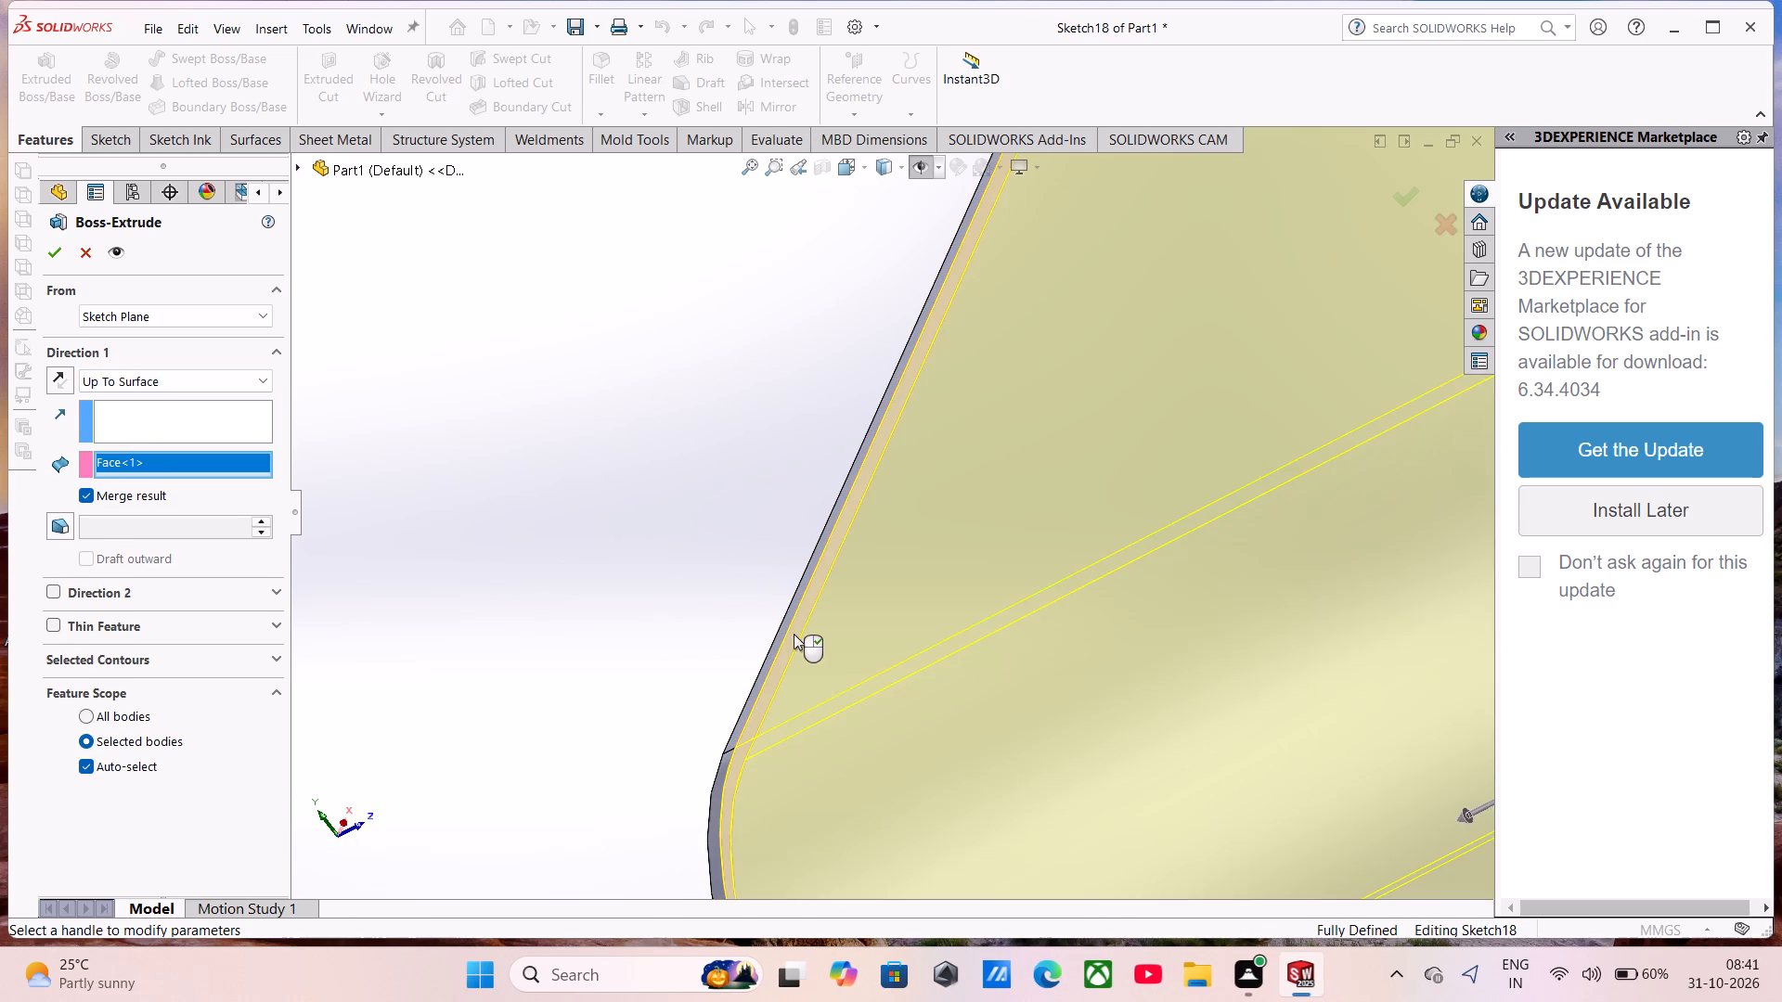
scroll(796, 635, up, 5)
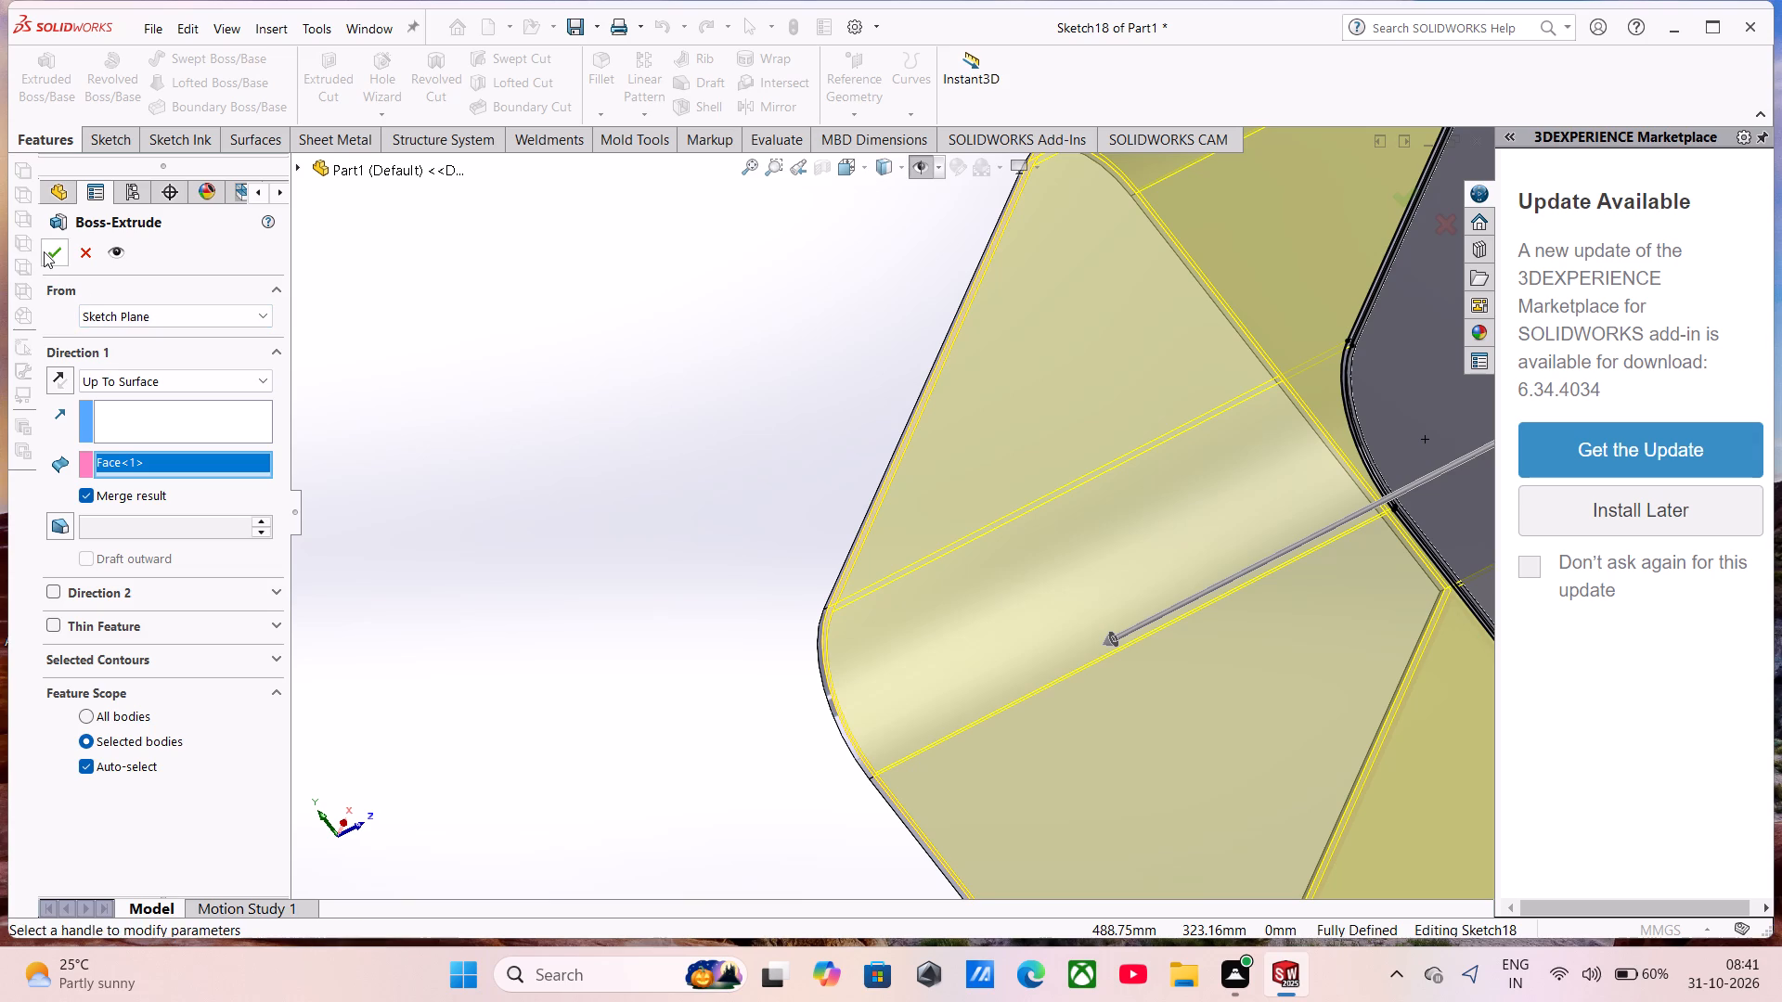
click(44, 251)
Examine the re-extruded shell and its joints with both rings from all sides.
scroll(1052, 504, up, 6)
middle_drag(1052, 504, 1081, 475)
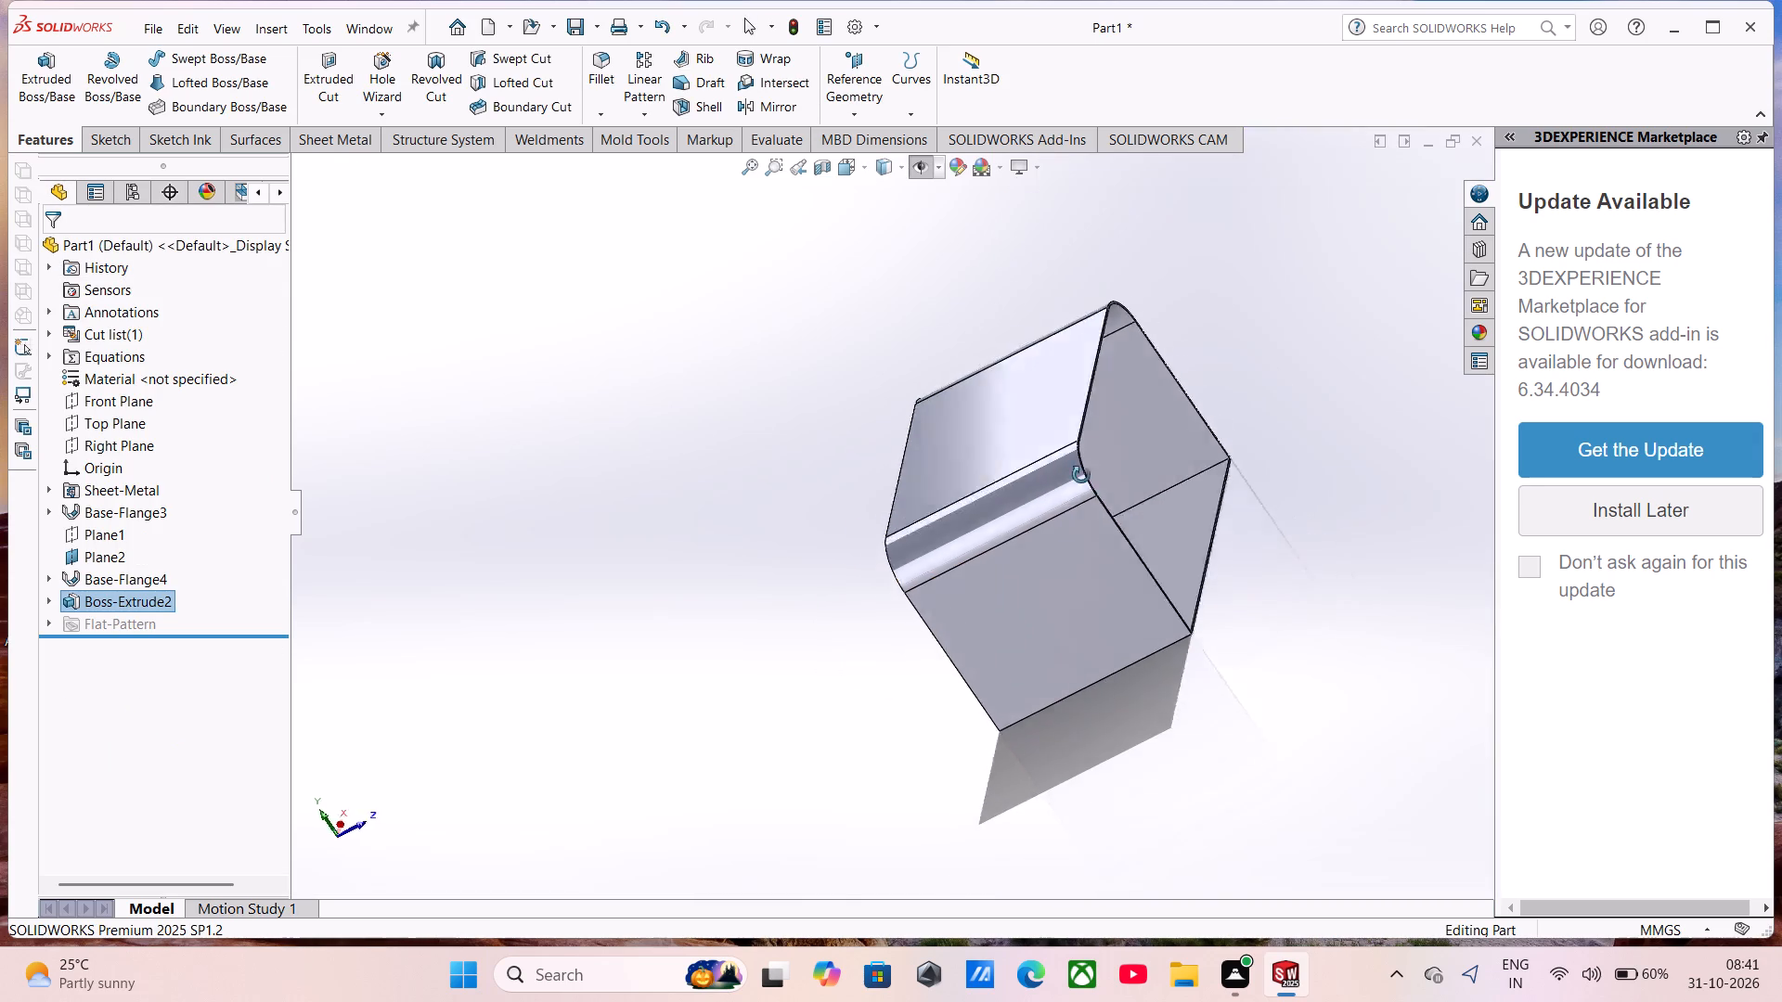
middle_drag(1081, 475, 1387, 311)
scroll(1146, 431, down, 4)
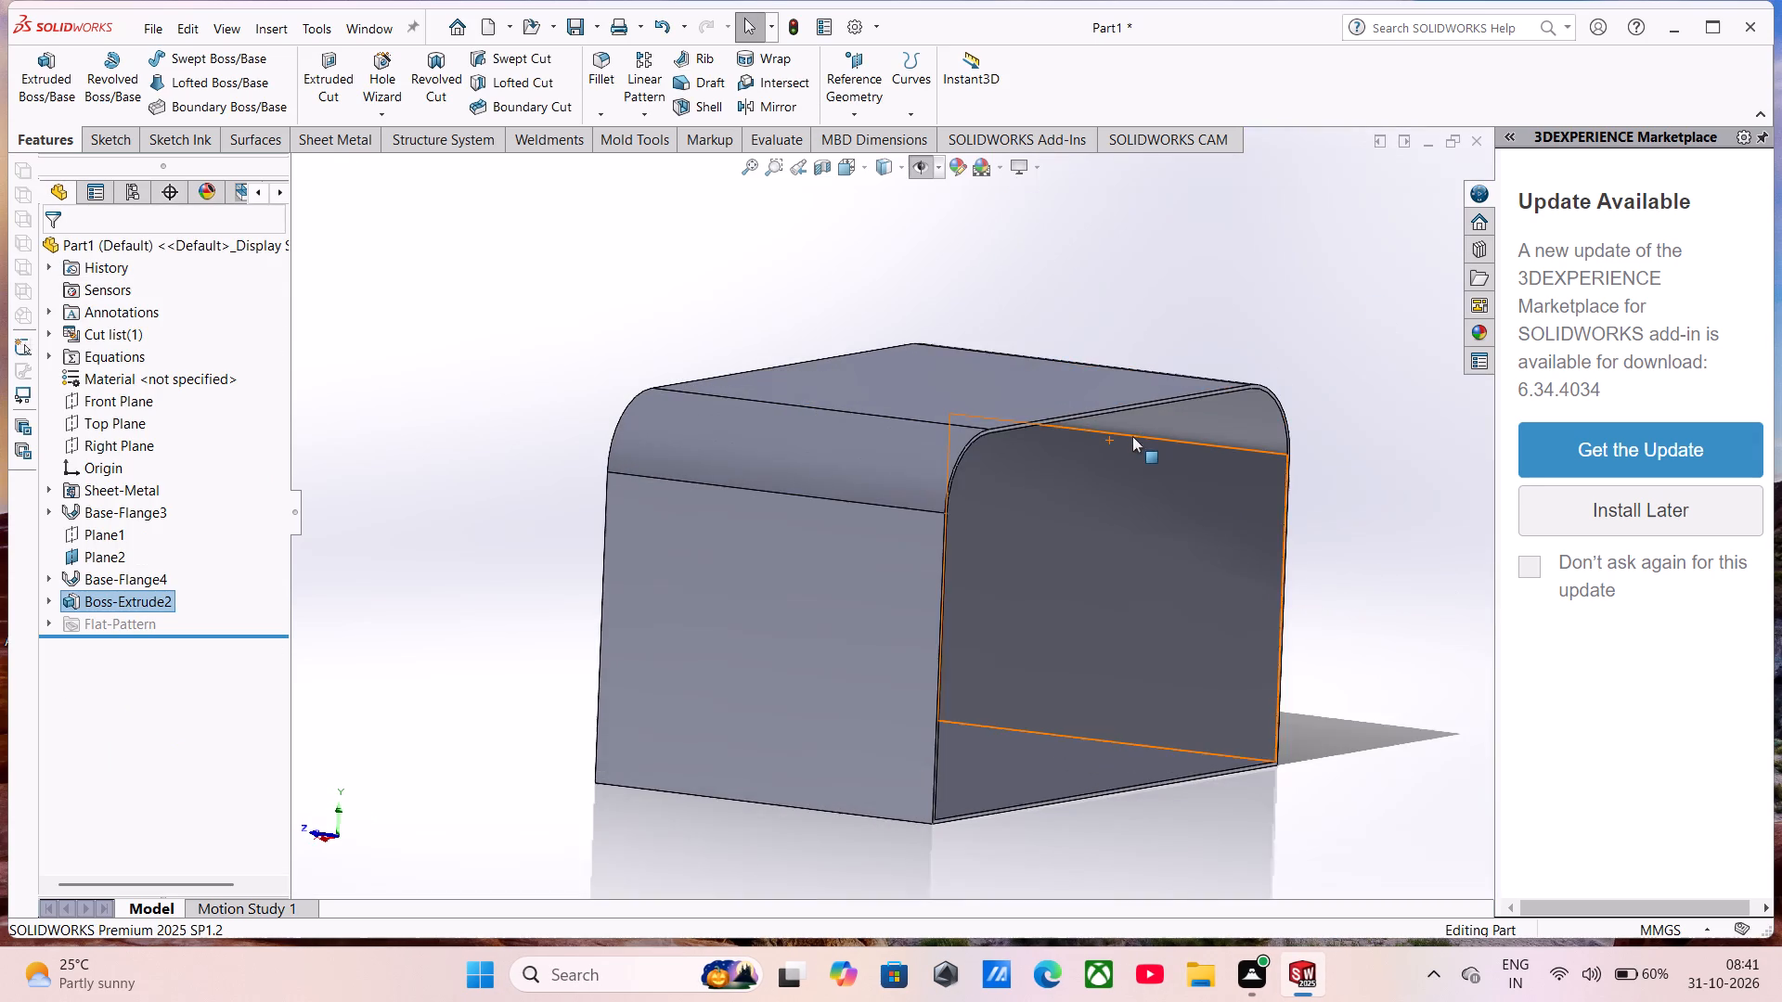
scroll(1132, 436, down, 3)
middle_drag(1094, 486, 940, 665)
scroll(967, 632, up, 8)
middle_drag(965, 569, 704, 669)
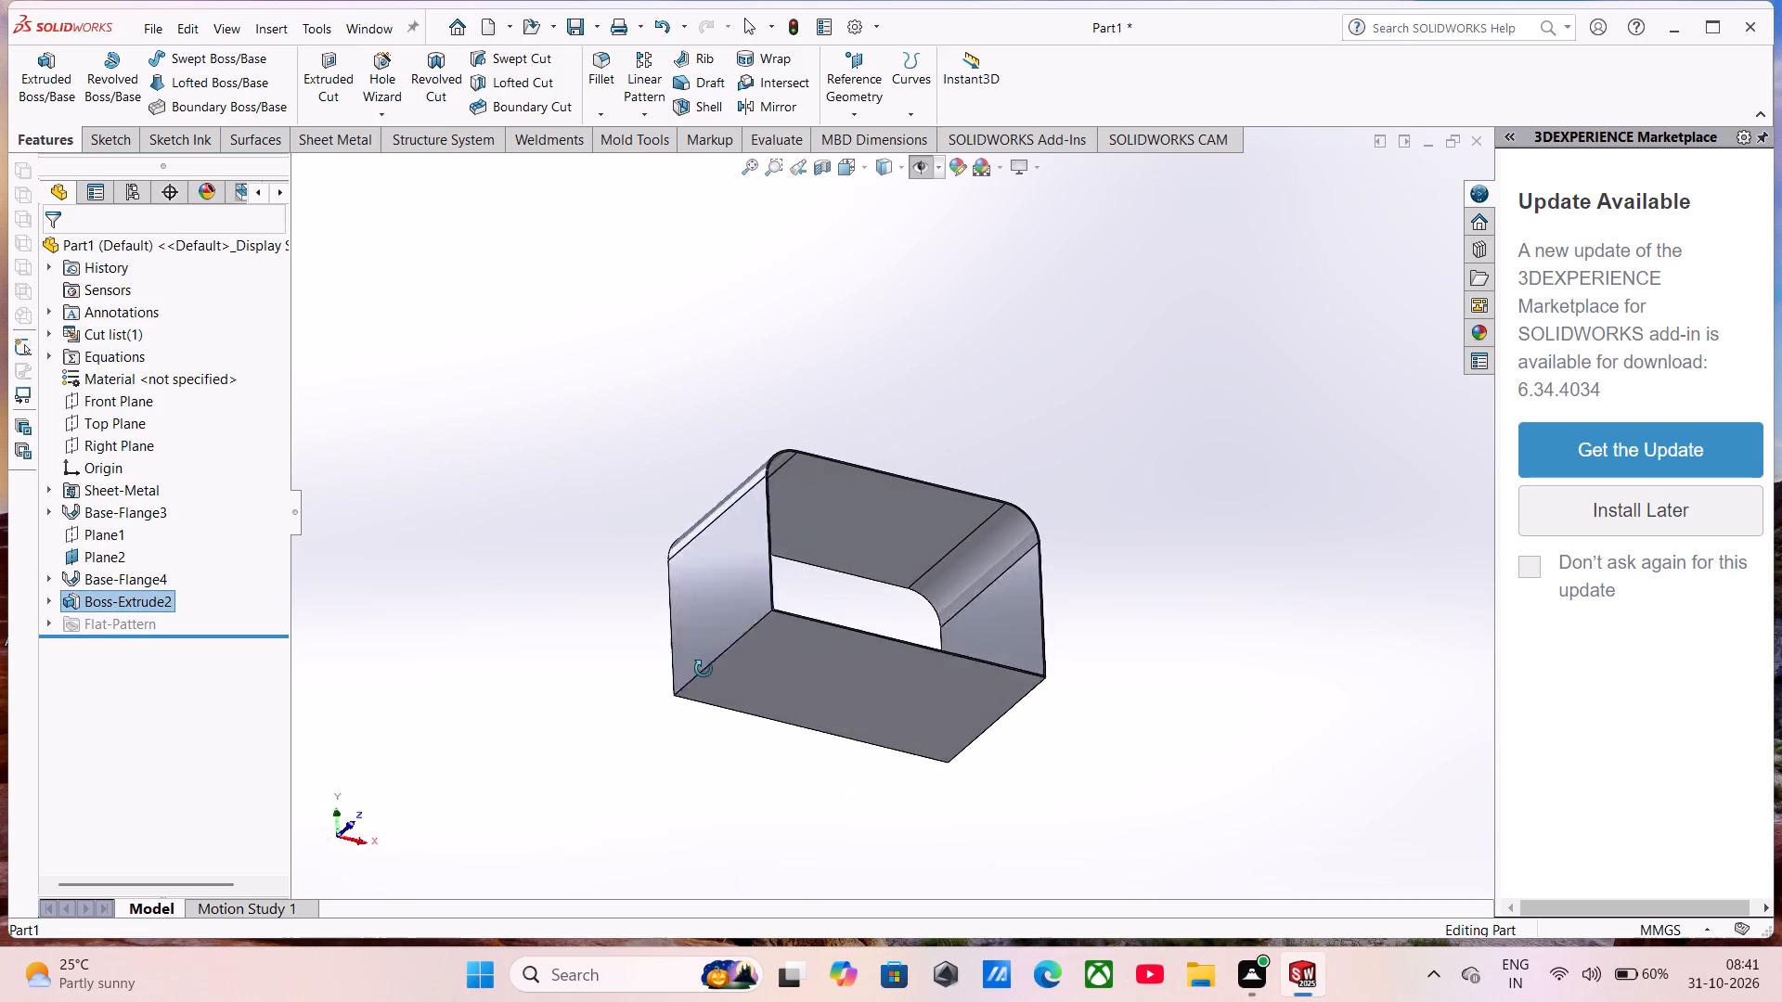
middle_drag(704, 669, 649, 754)
scroll(872, 617, down, 4)
middle_drag(970, 605, 952, 605)
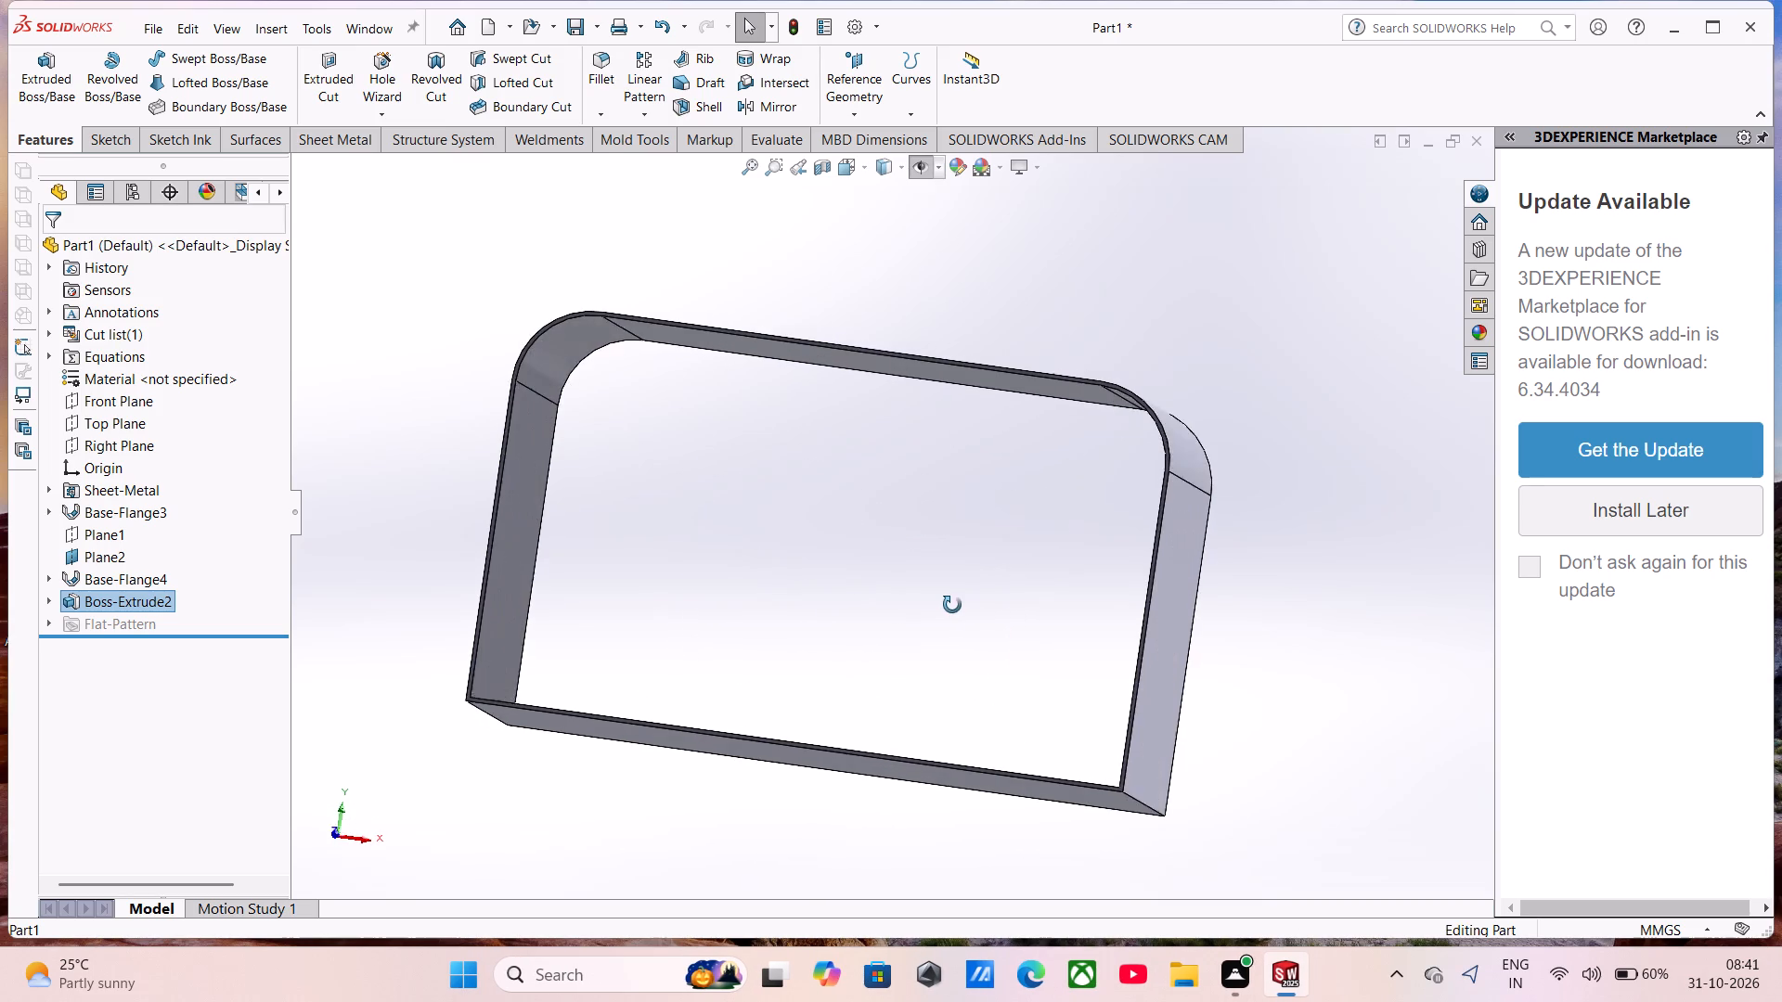
middle_drag(952, 605, 791, 628)
scroll(779, 586, down, 4)
scroll(795, 533, up, 2)
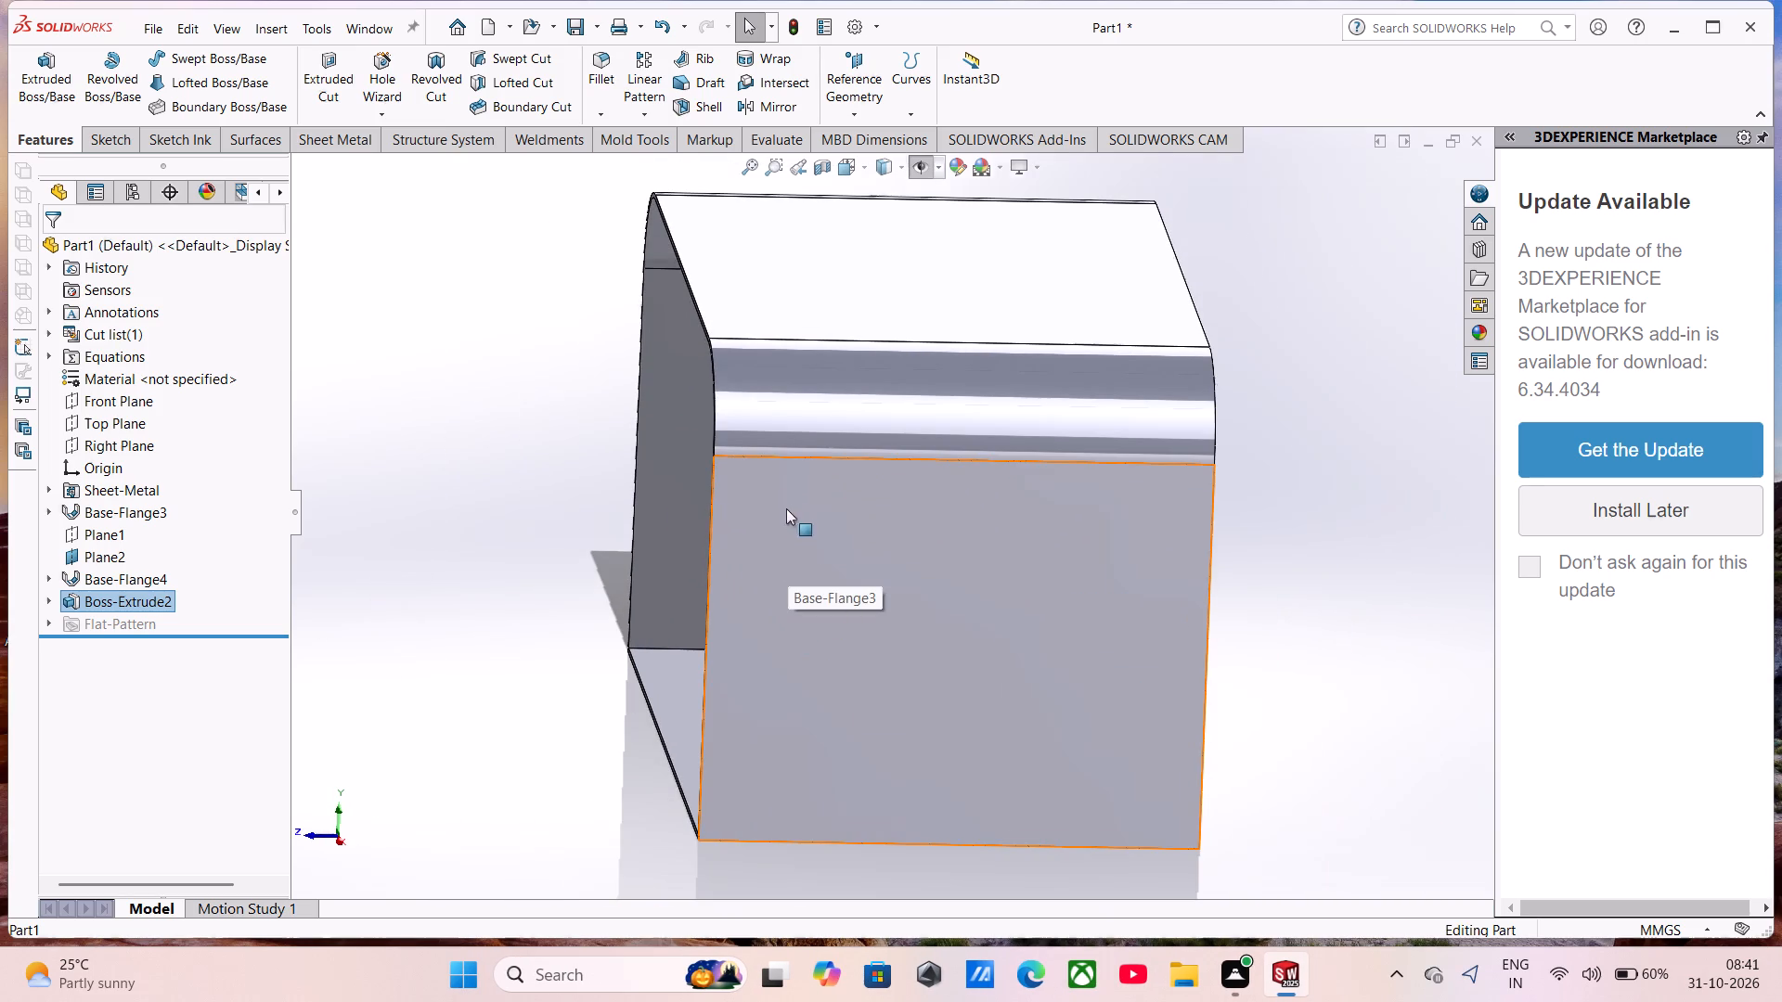
scroll(786, 508, up, 1)
Create a reference plane offset 0 mm from the end face of the enclosure's rear ring.
click(863, 75)
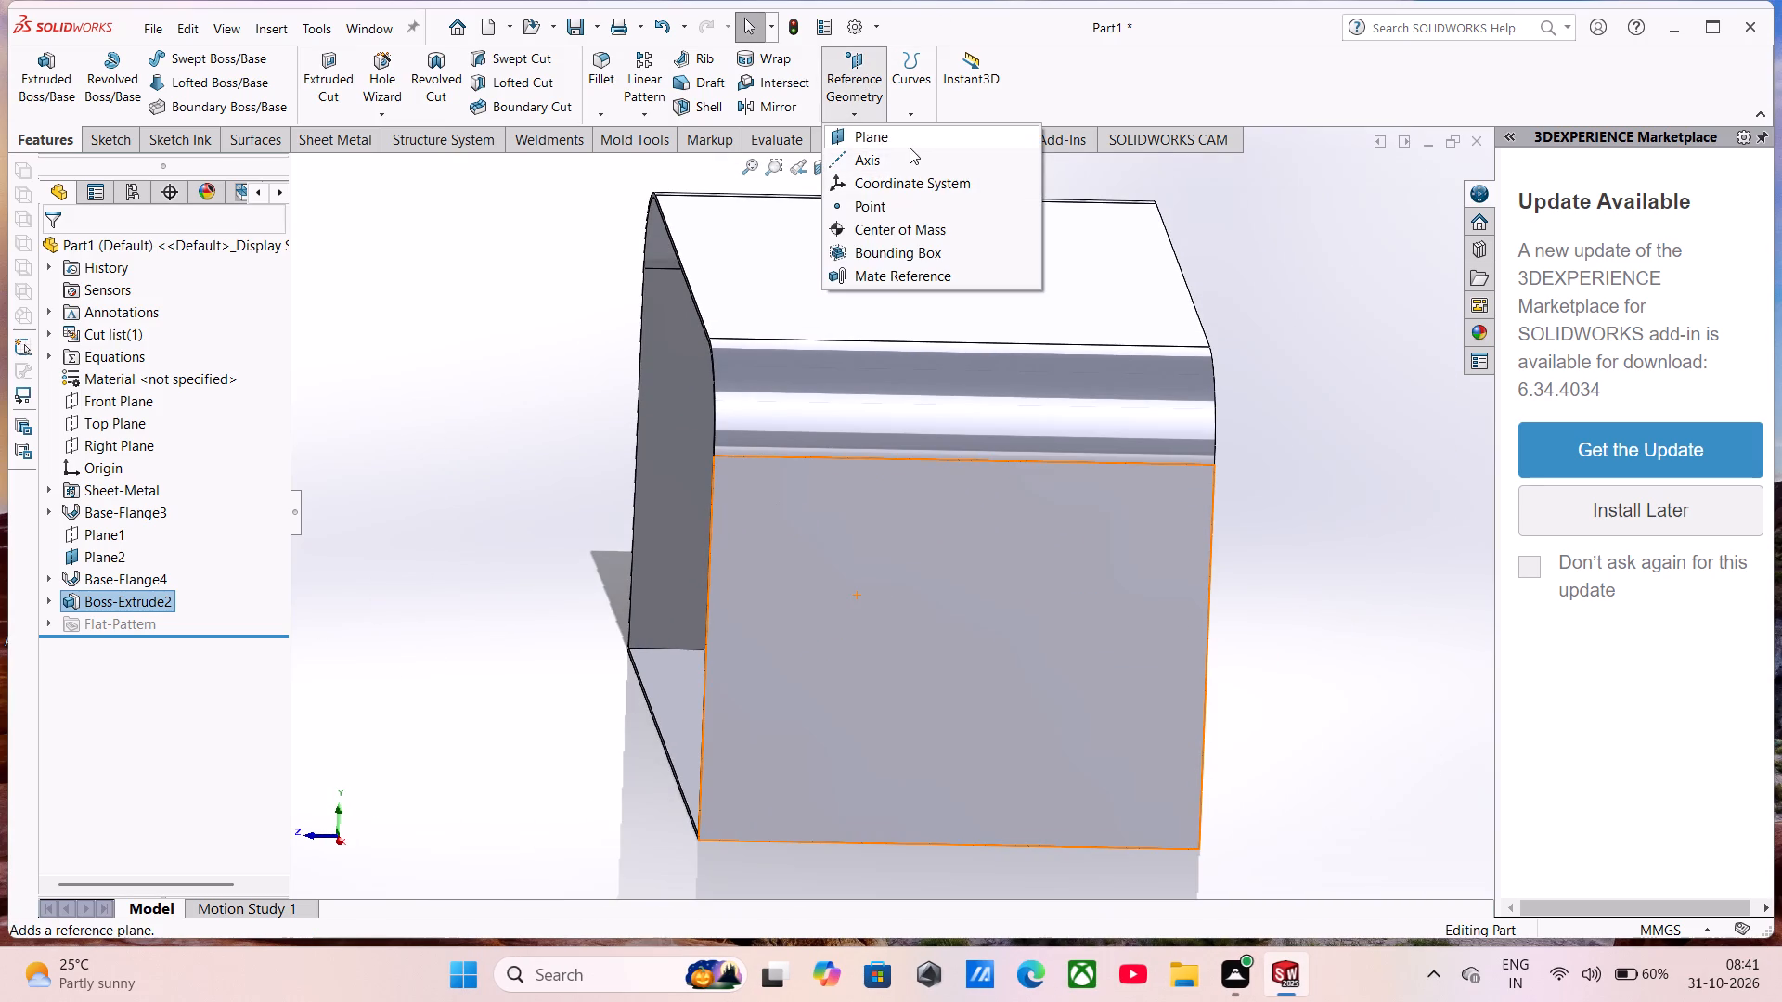
click(908, 147)
scroll(1361, 409, up, 1)
middle_drag(1360, 409, 1207, 412)
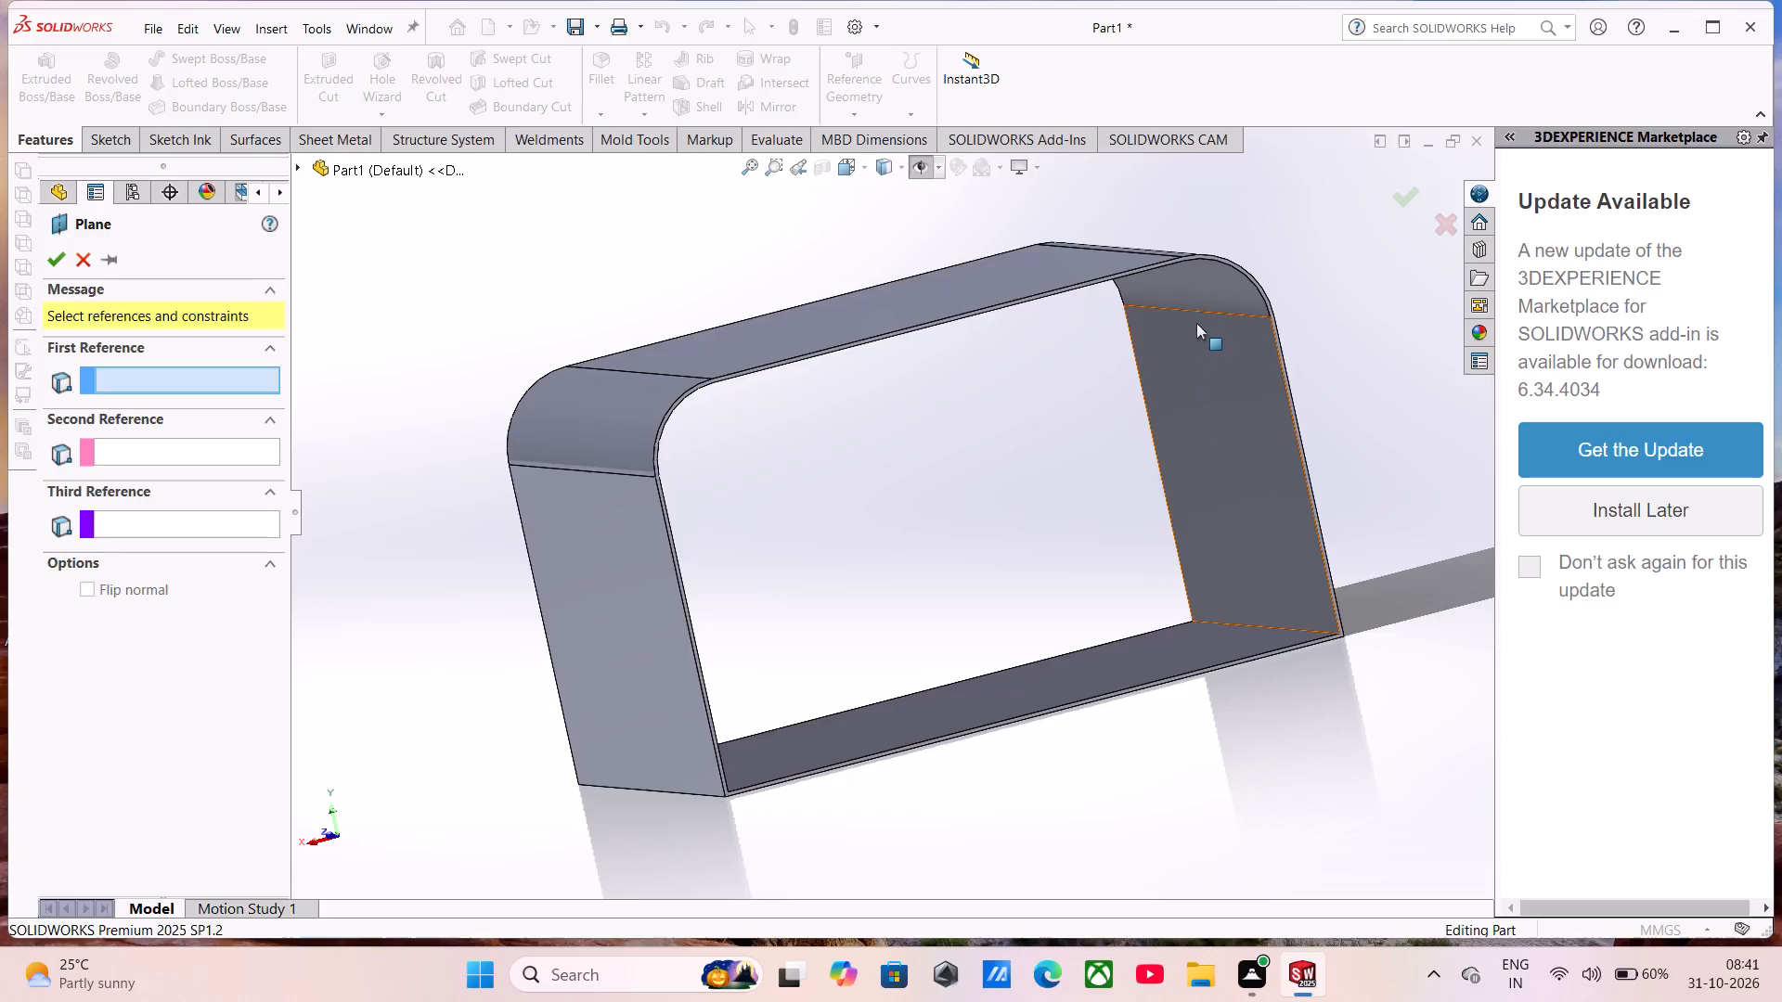
scroll(1206, 302, down, 9)
click(1074, 404)
scroll(1072, 407, up, 3)
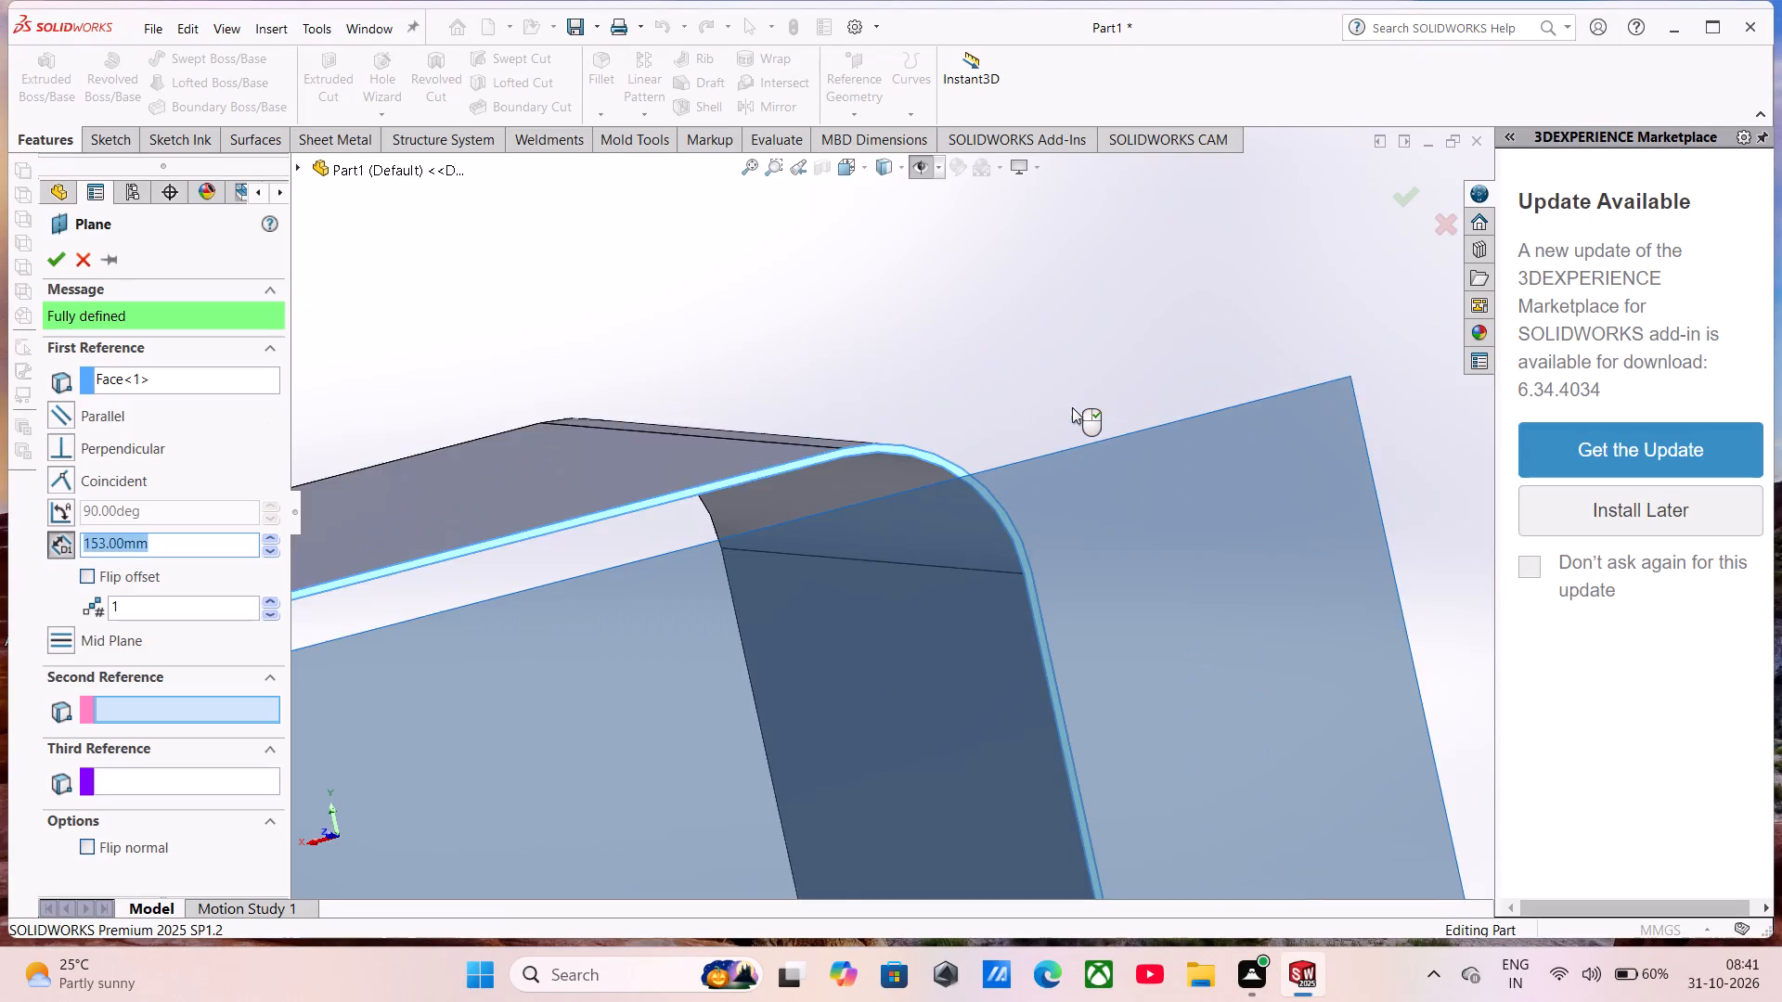
scroll(1072, 407, up, 7)
key(0)
key(Return)
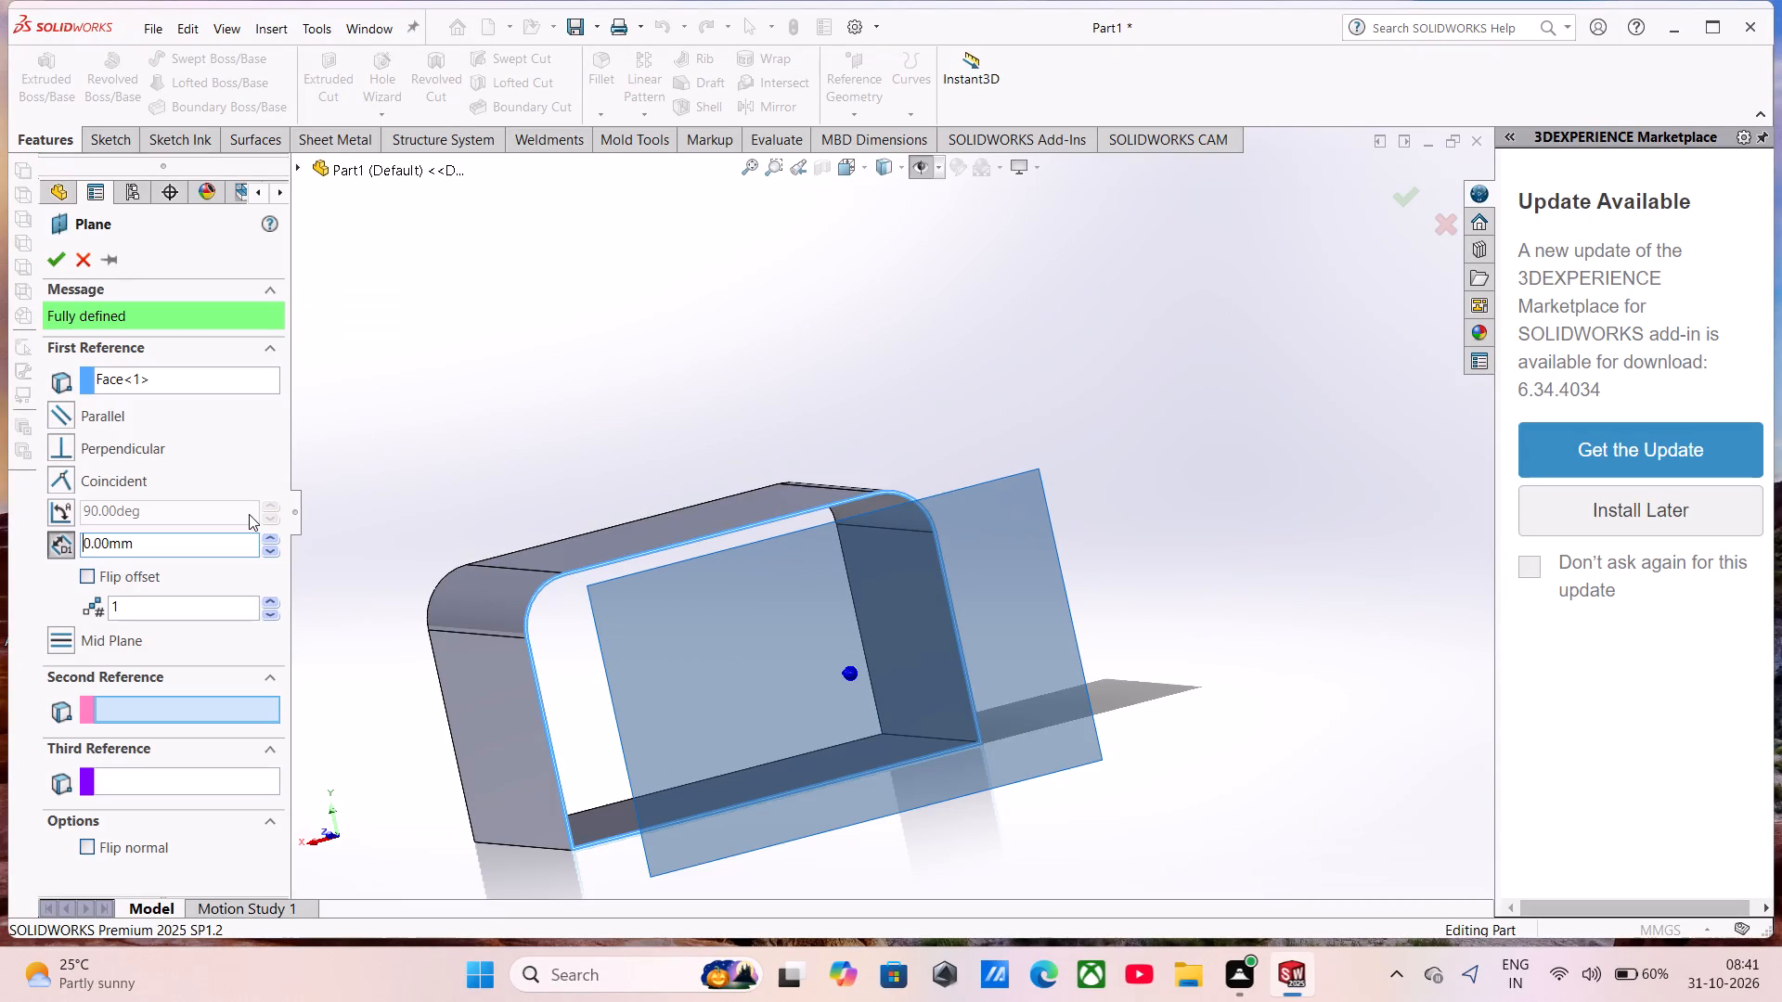
click(68, 255)
Turn the display of hidden item types back on so the reference planes show in the model view.
middle_drag(542, 435, 725, 358)
scroll(542, 435, up, 1)
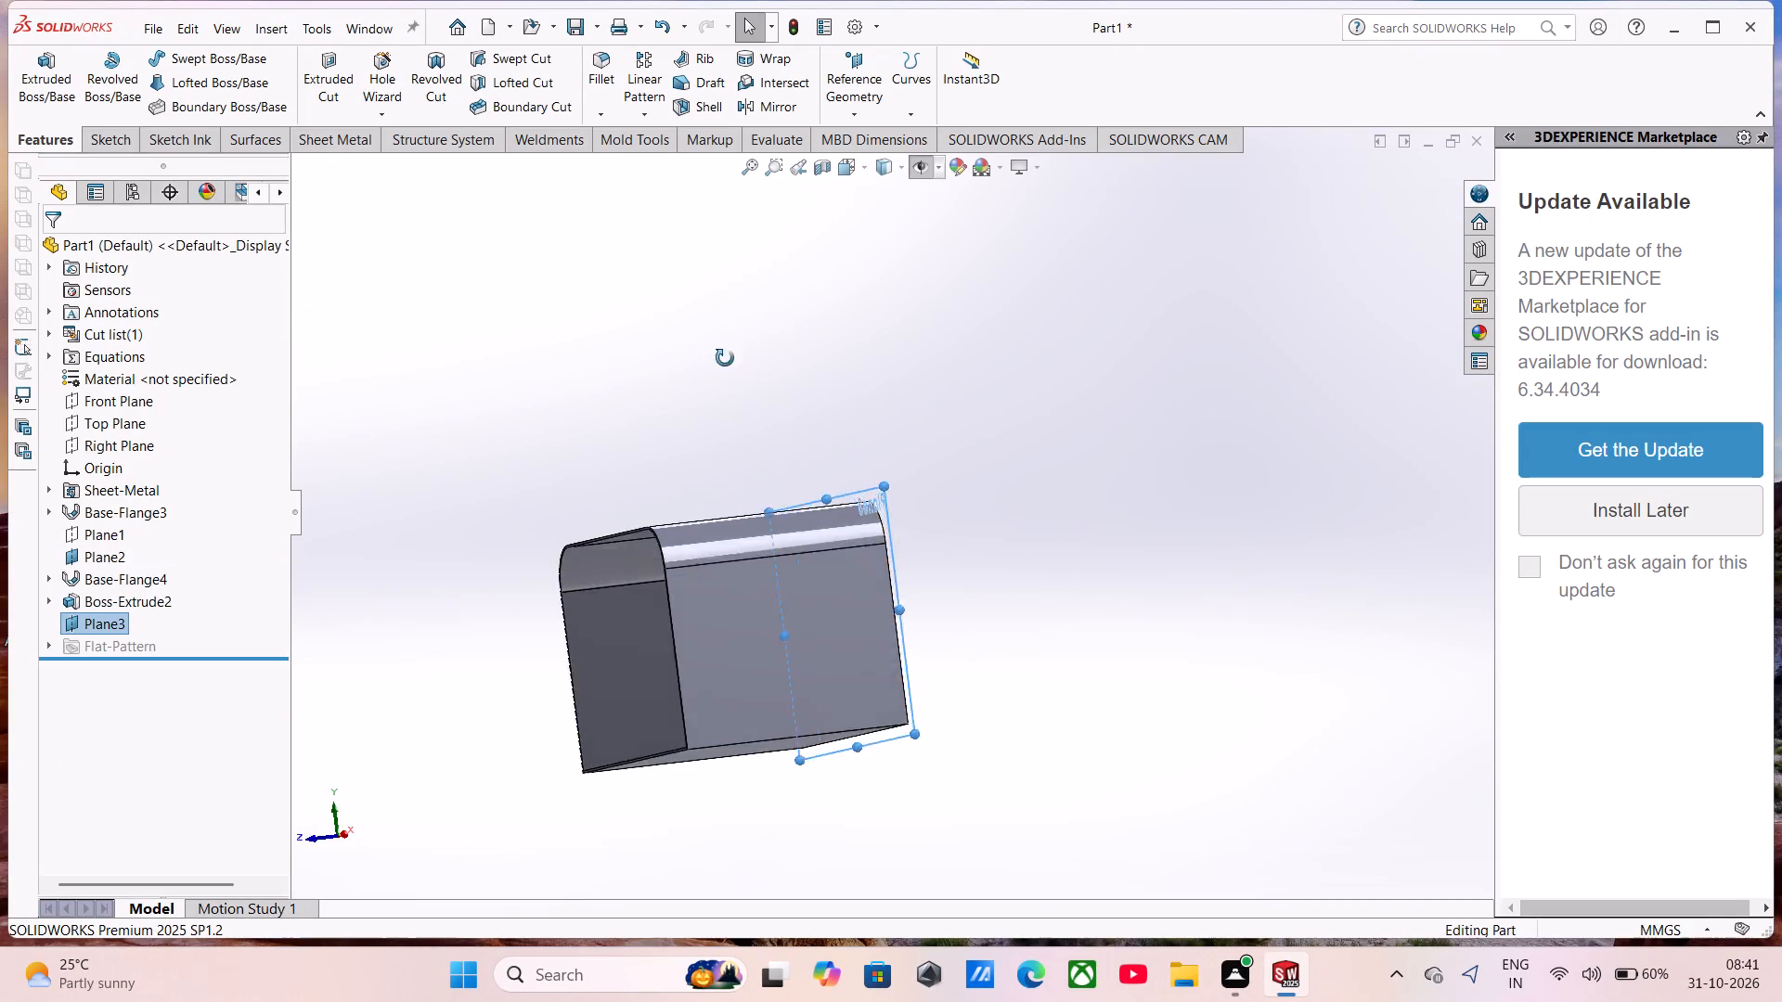
middle_drag(725, 358, 773, 358)
click(875, 346)
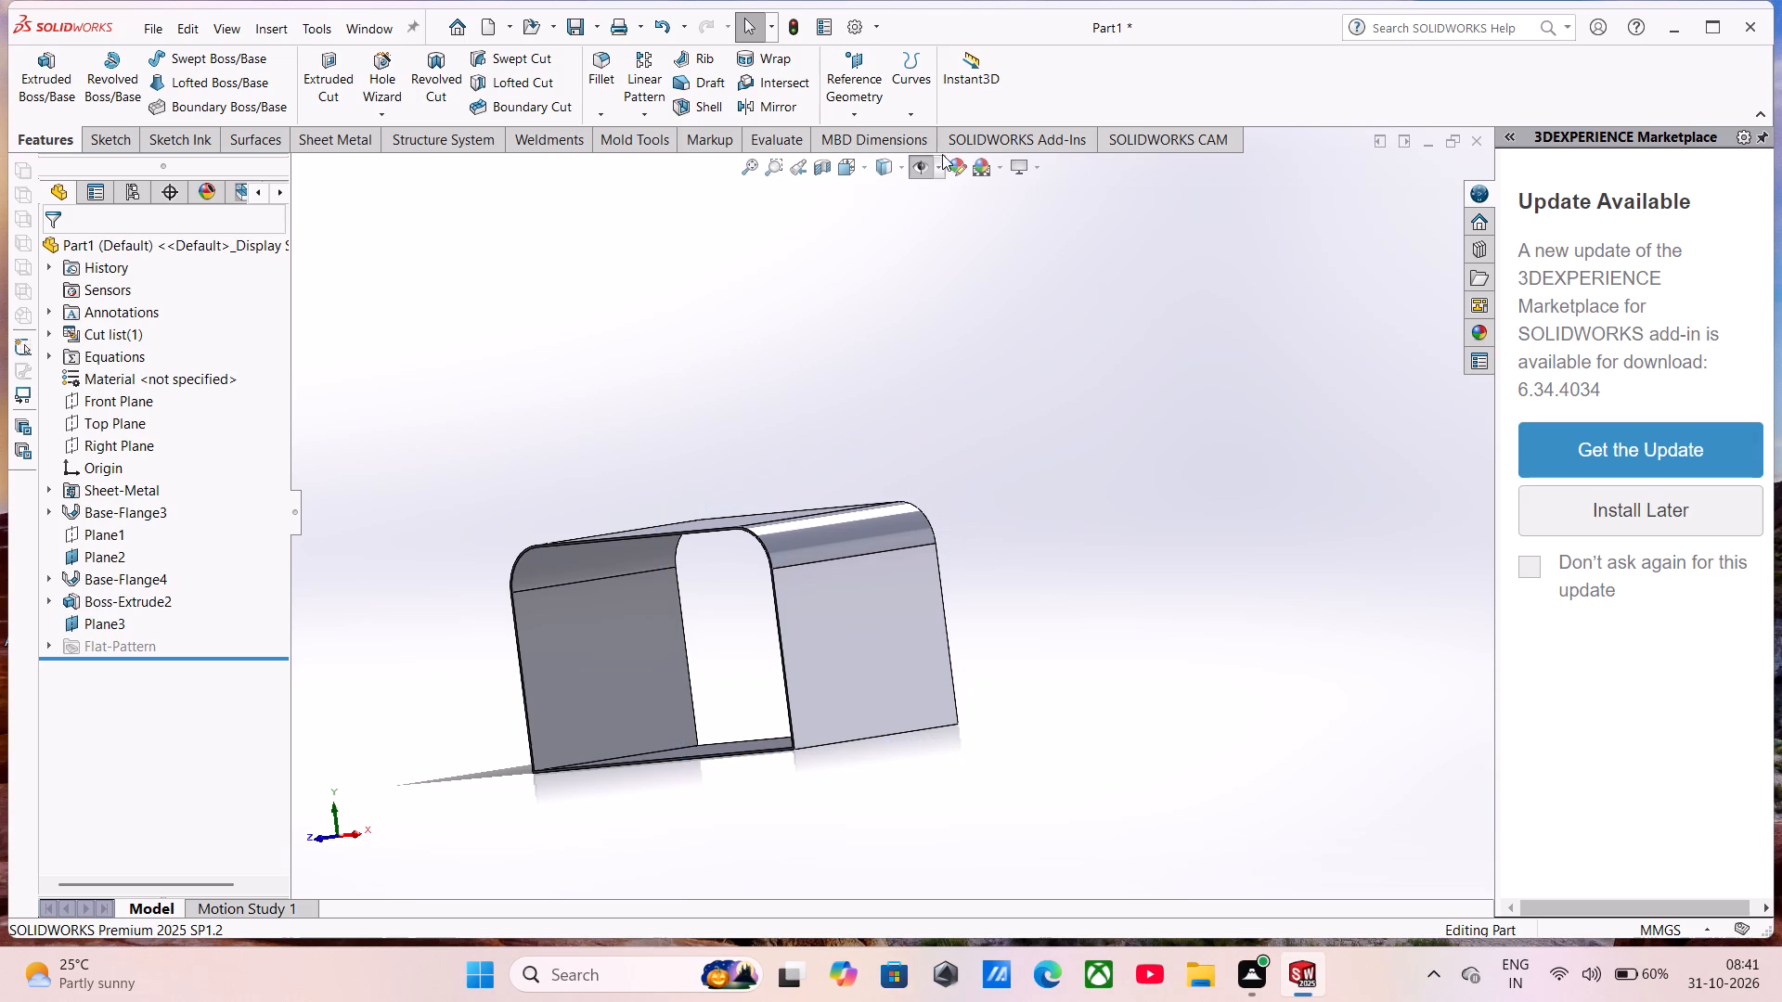
click(942, 161)
double_click(927, 166)
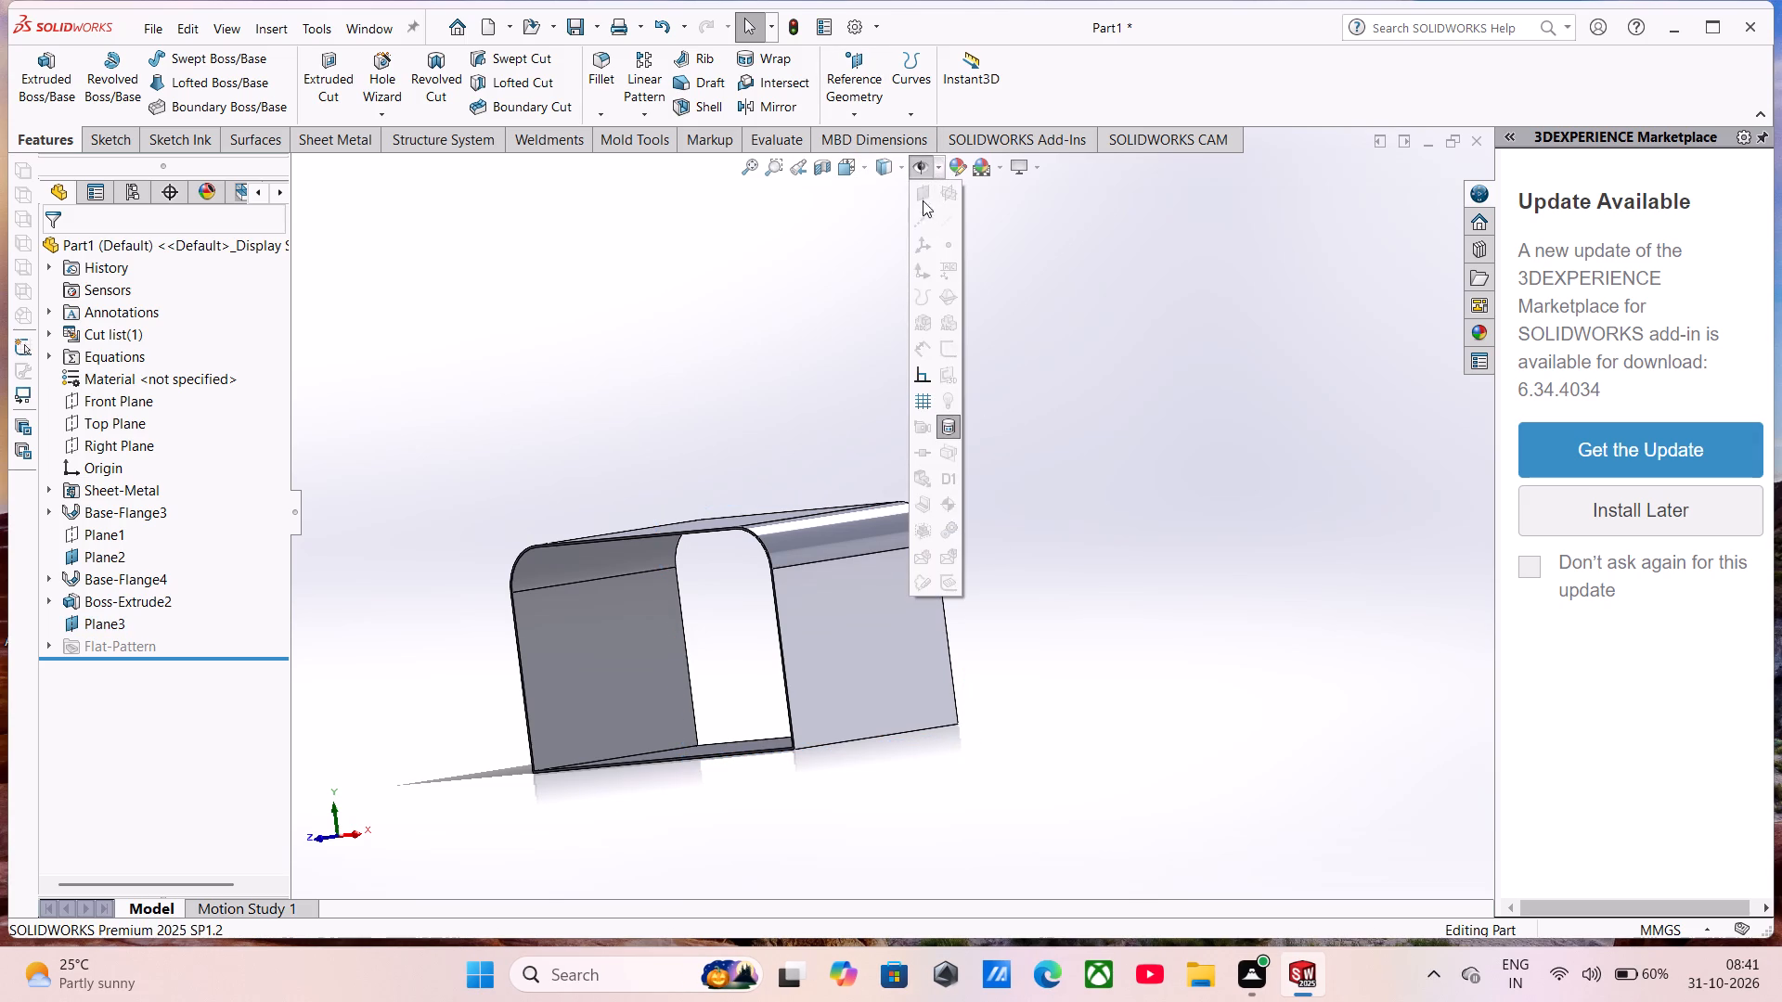
double_click(923, 166)
Start a sketch on Plane2 at the enclosure's rear end and convert the ring's closed inner edge chain into it.
middle_drag(921, 407, 885, 417)
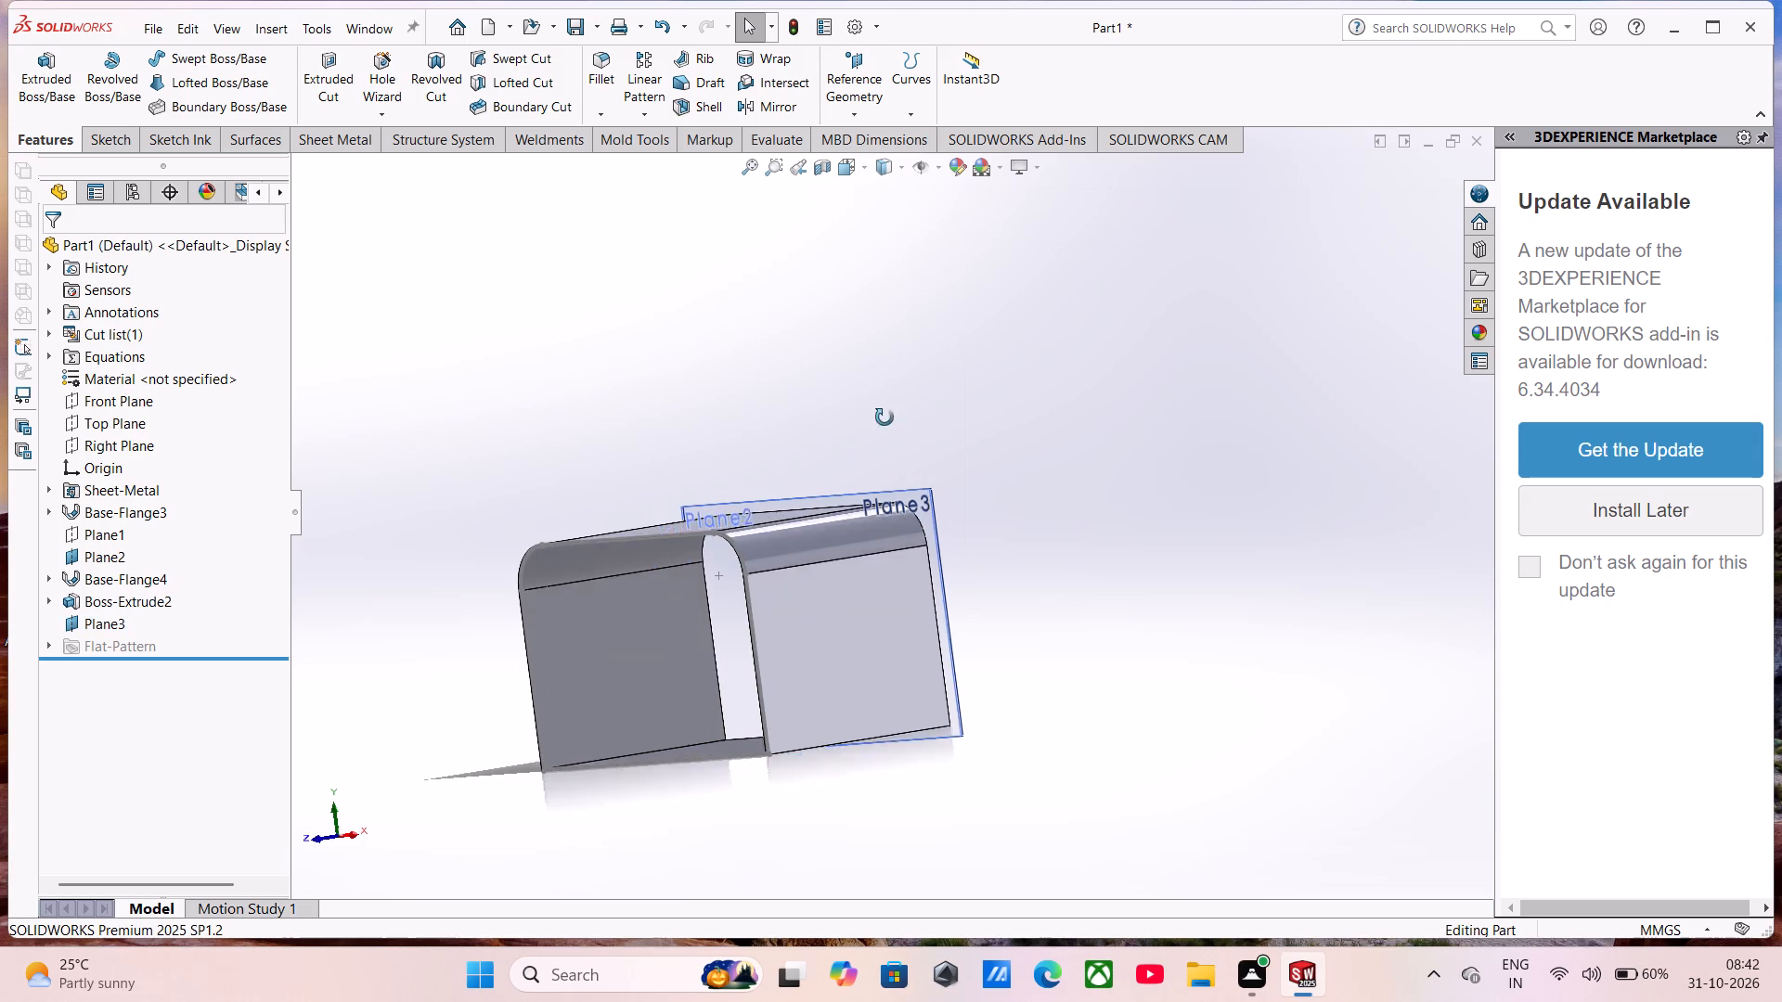
middle_drag(885, 417, 743, 496)
click(971, 435)
click(896, 450)
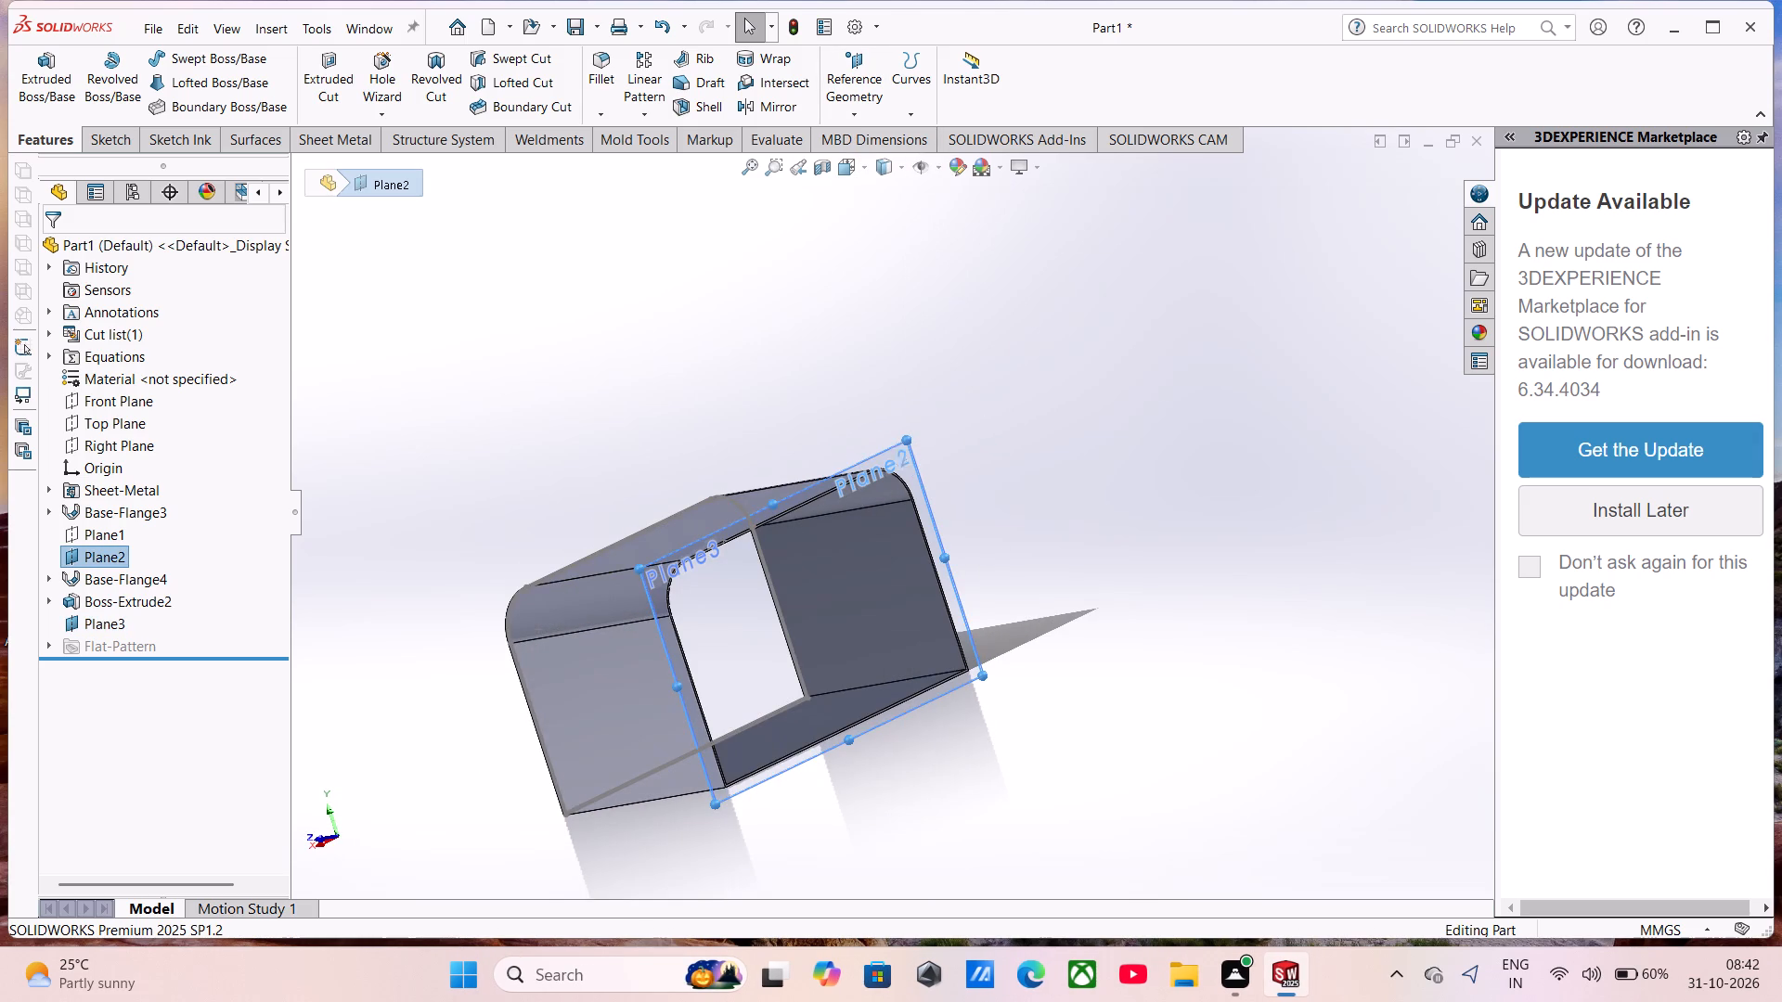
click(977, 393)
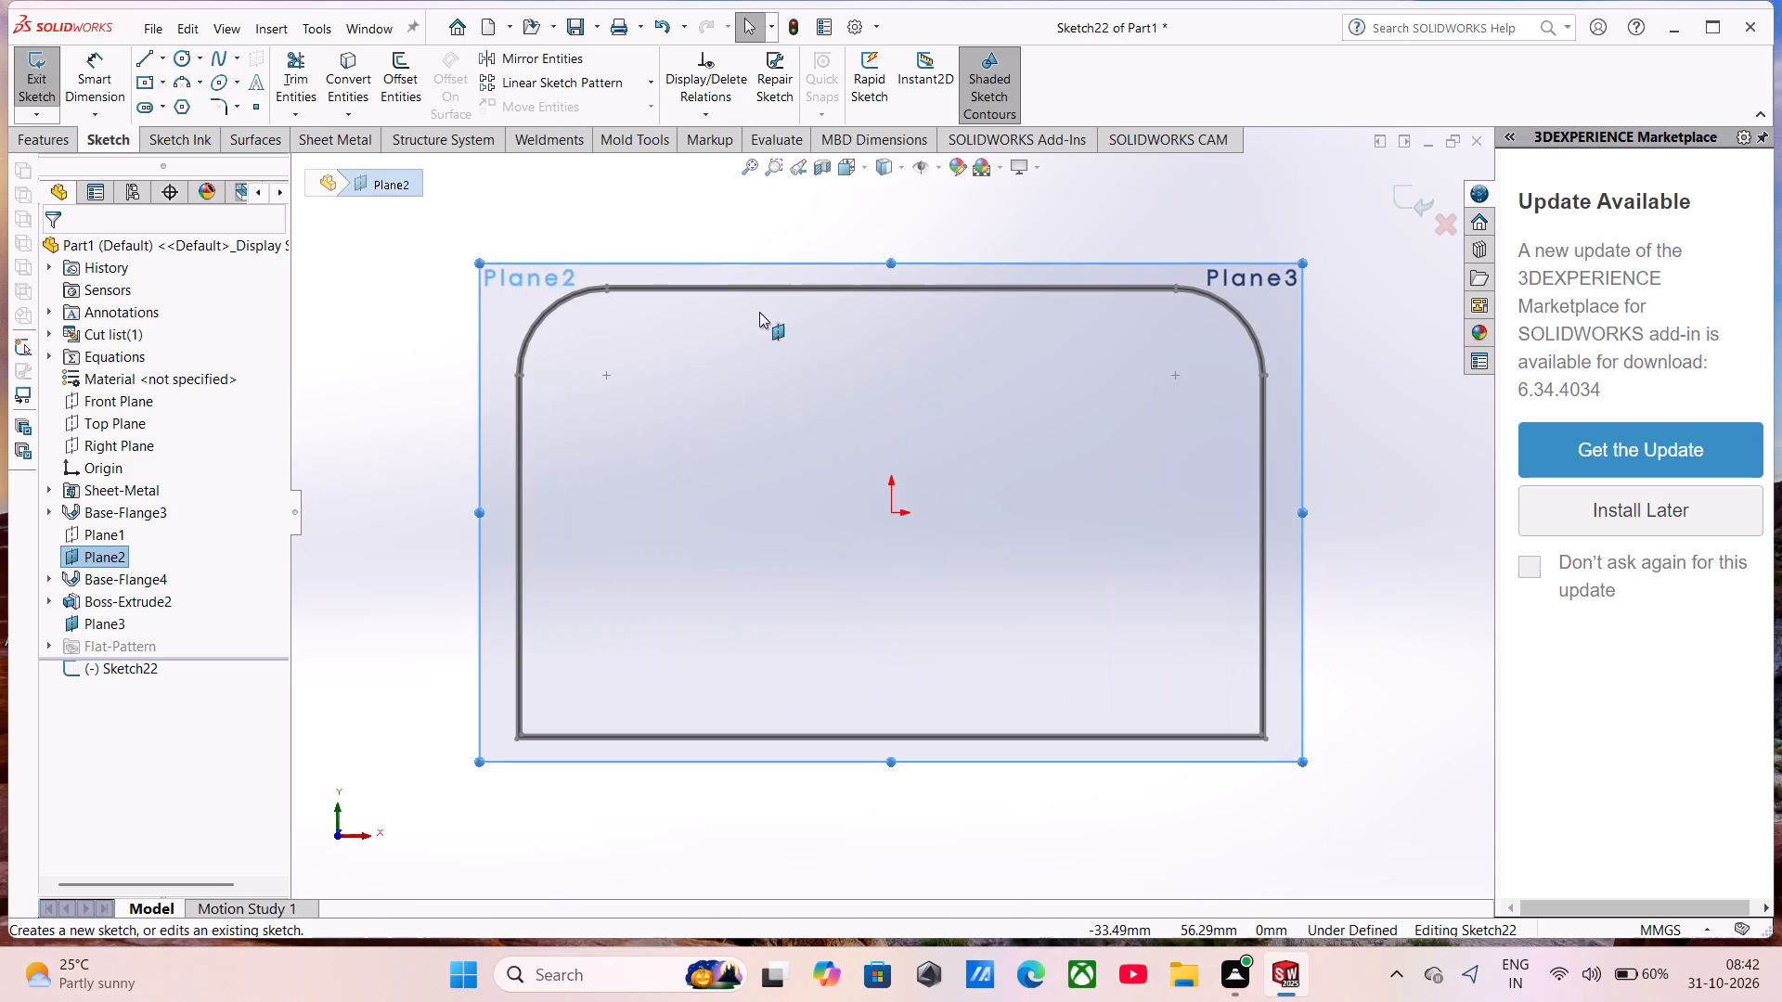
click(750, 213)
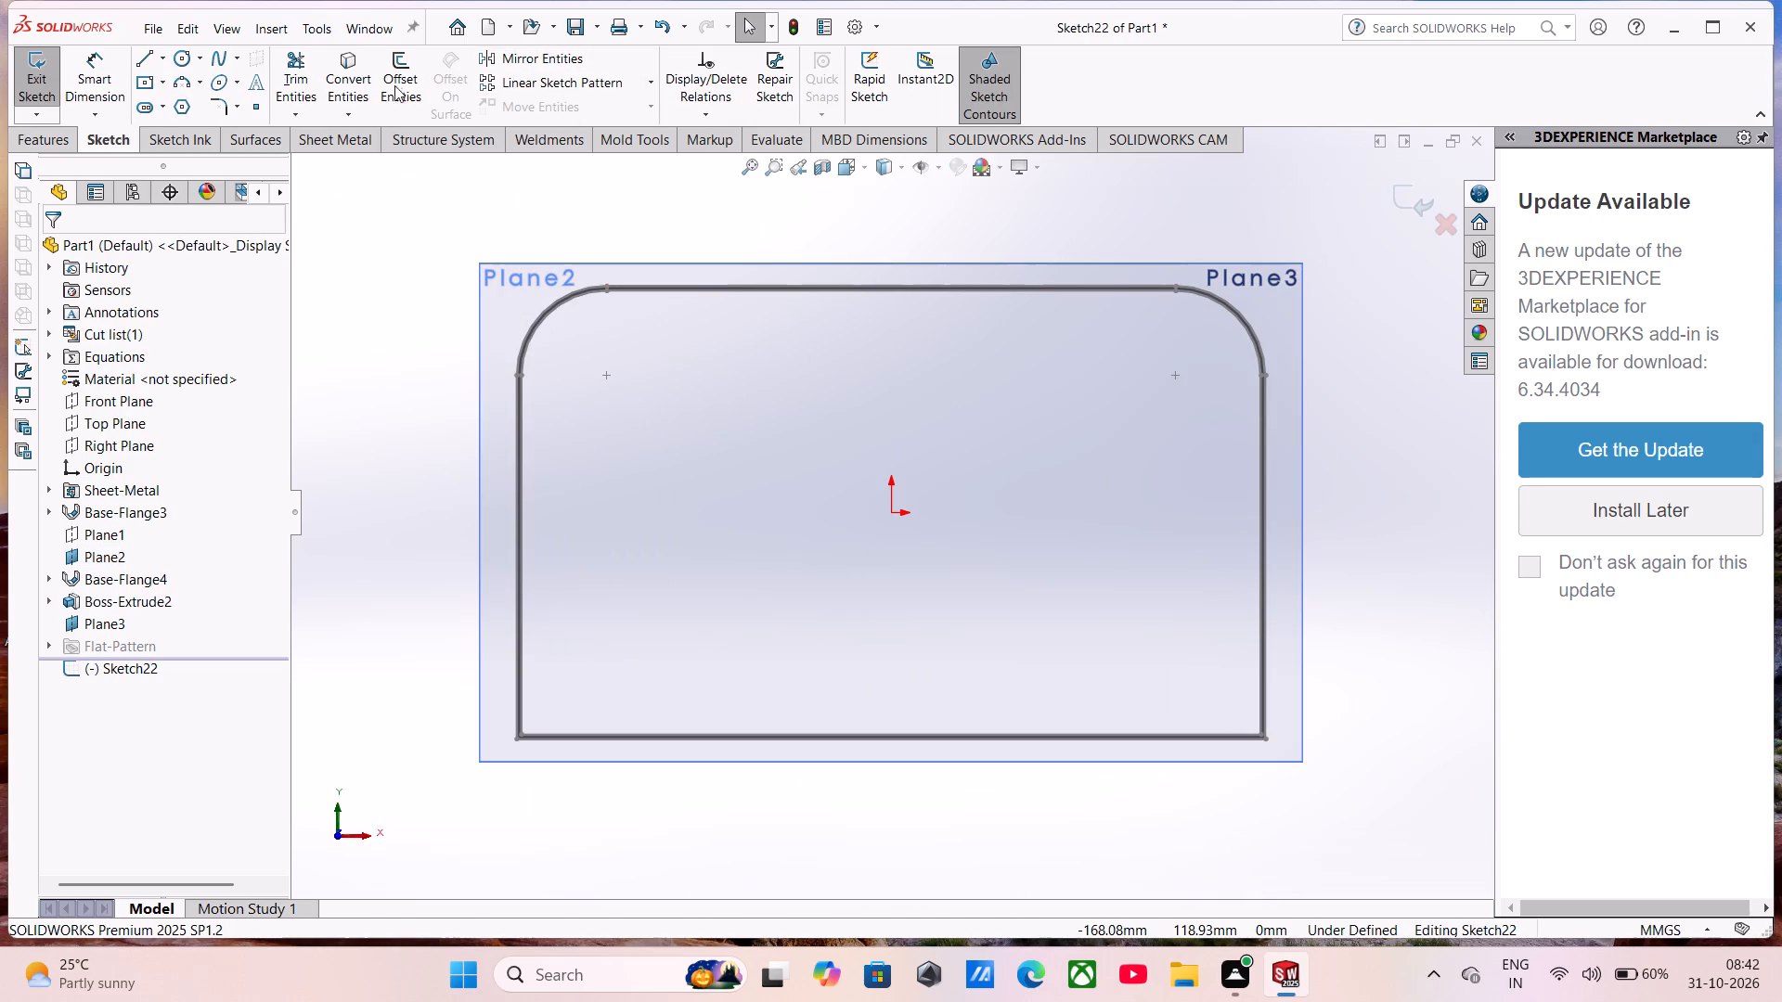
click(363, 82)
scroll(786, 291, down, 5)
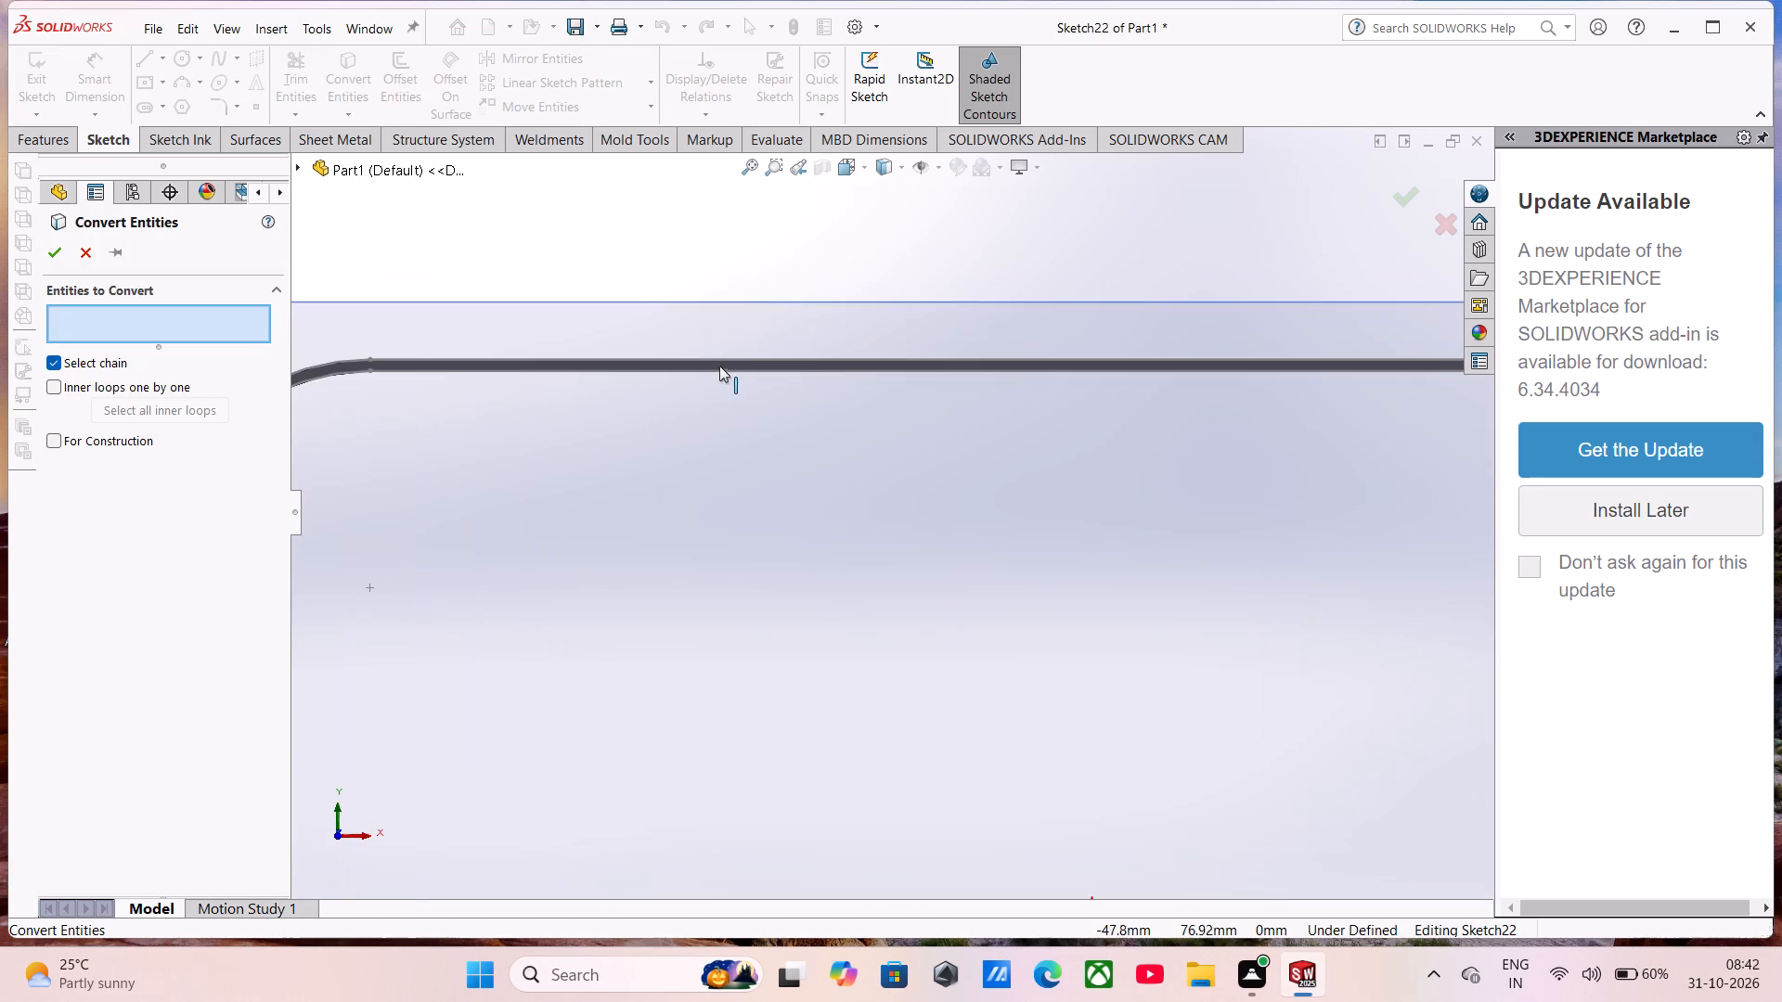
click(690, 370)
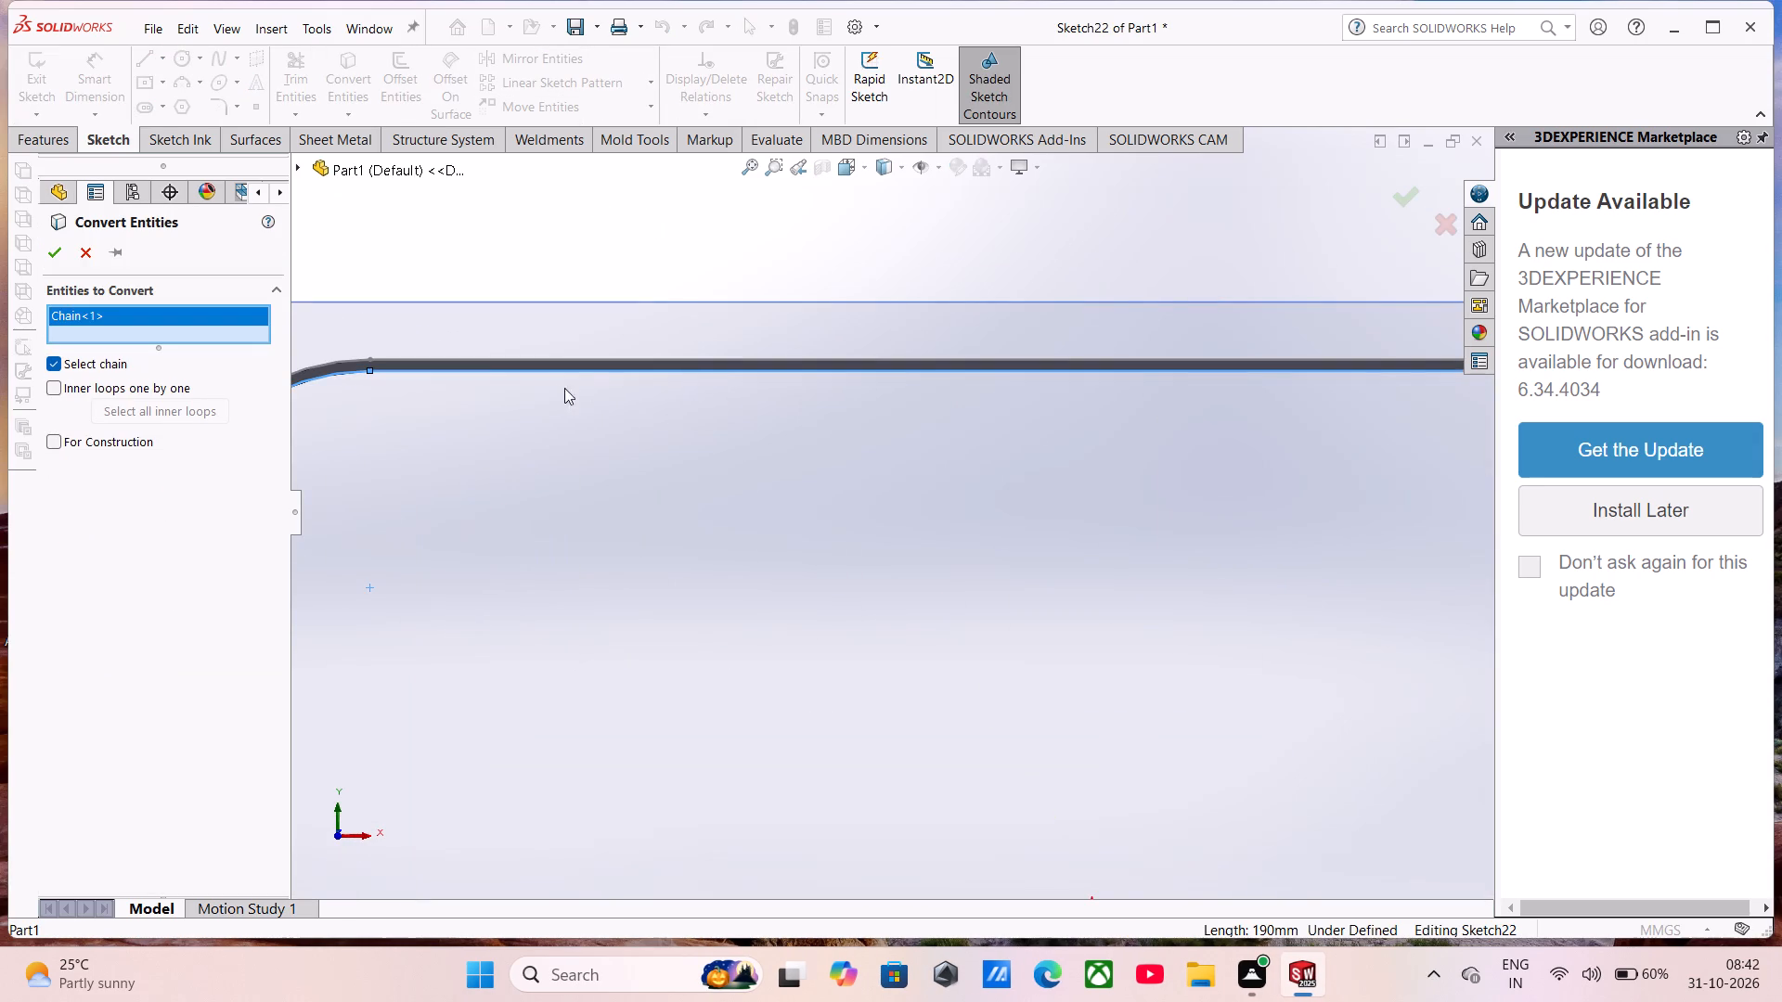
scroll(559, 390, up, 4)
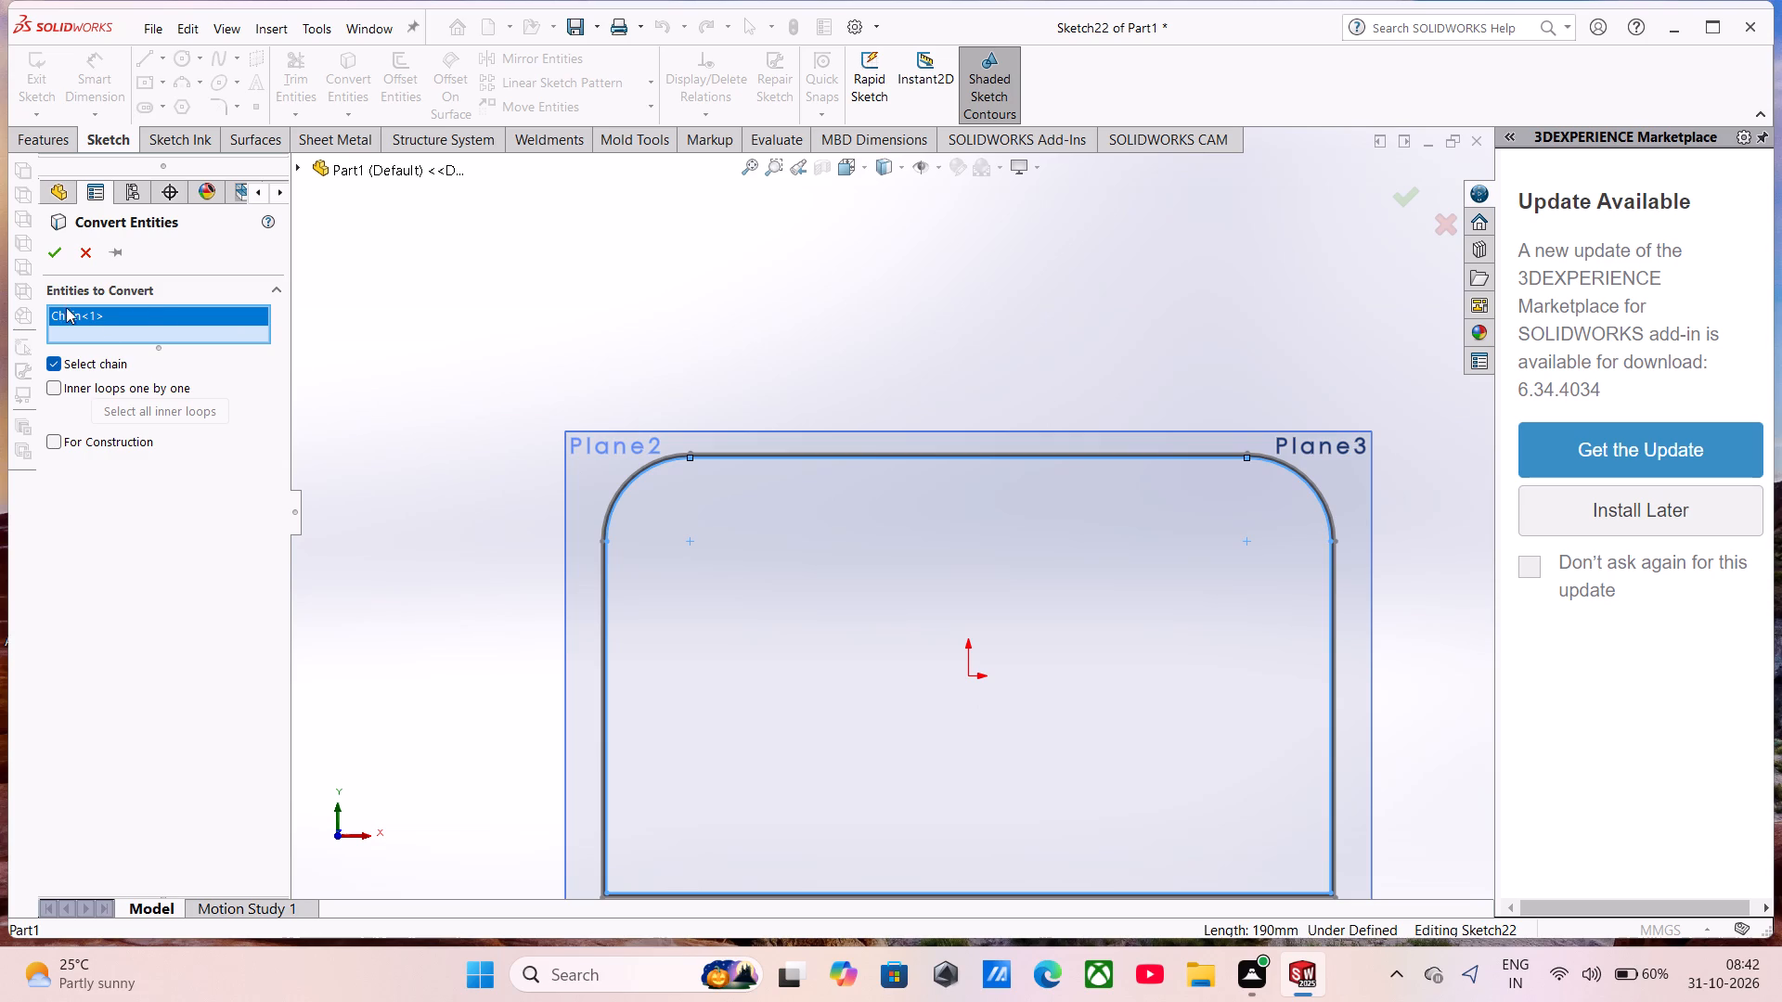
click(51, 252)
Create a 1.50 mm base flange from the converted outline as the enclosure's rear panel, with Merge result off.
scroll(943, 417, up, 3)
middle_drag(971, 447, 951, 462)
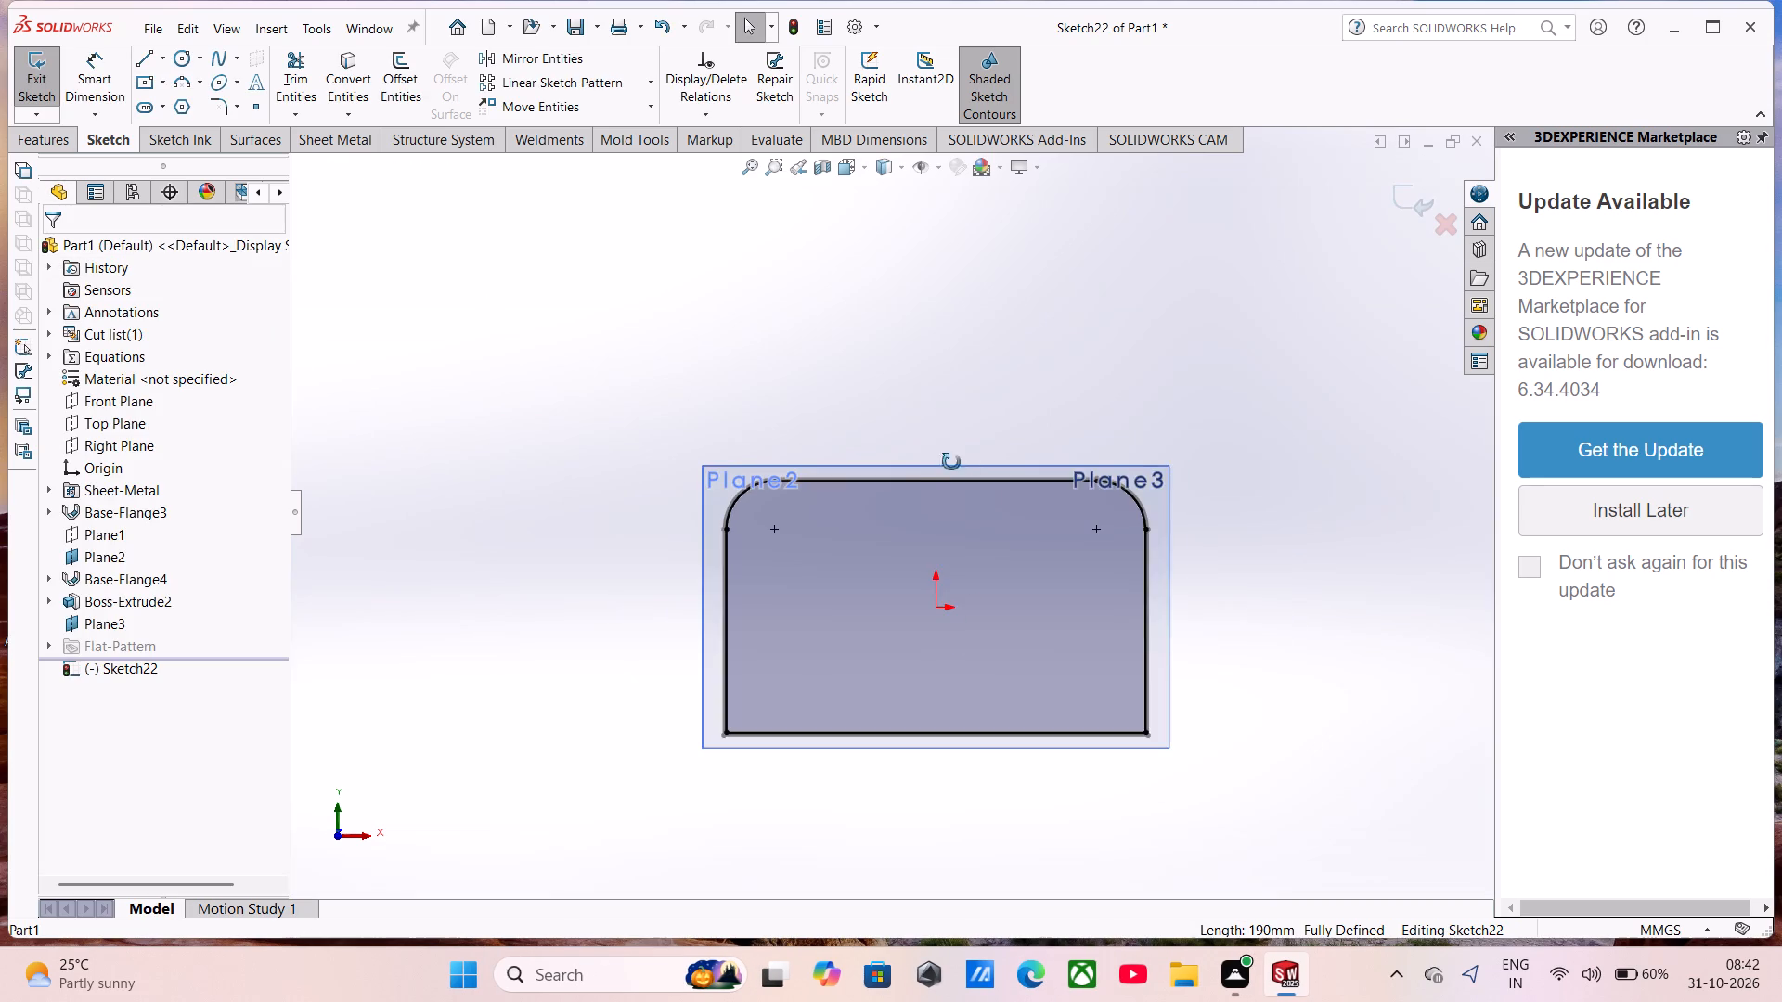
middle_drag(951, 462, 887, 505)
scroll(888, 504, up, 1)
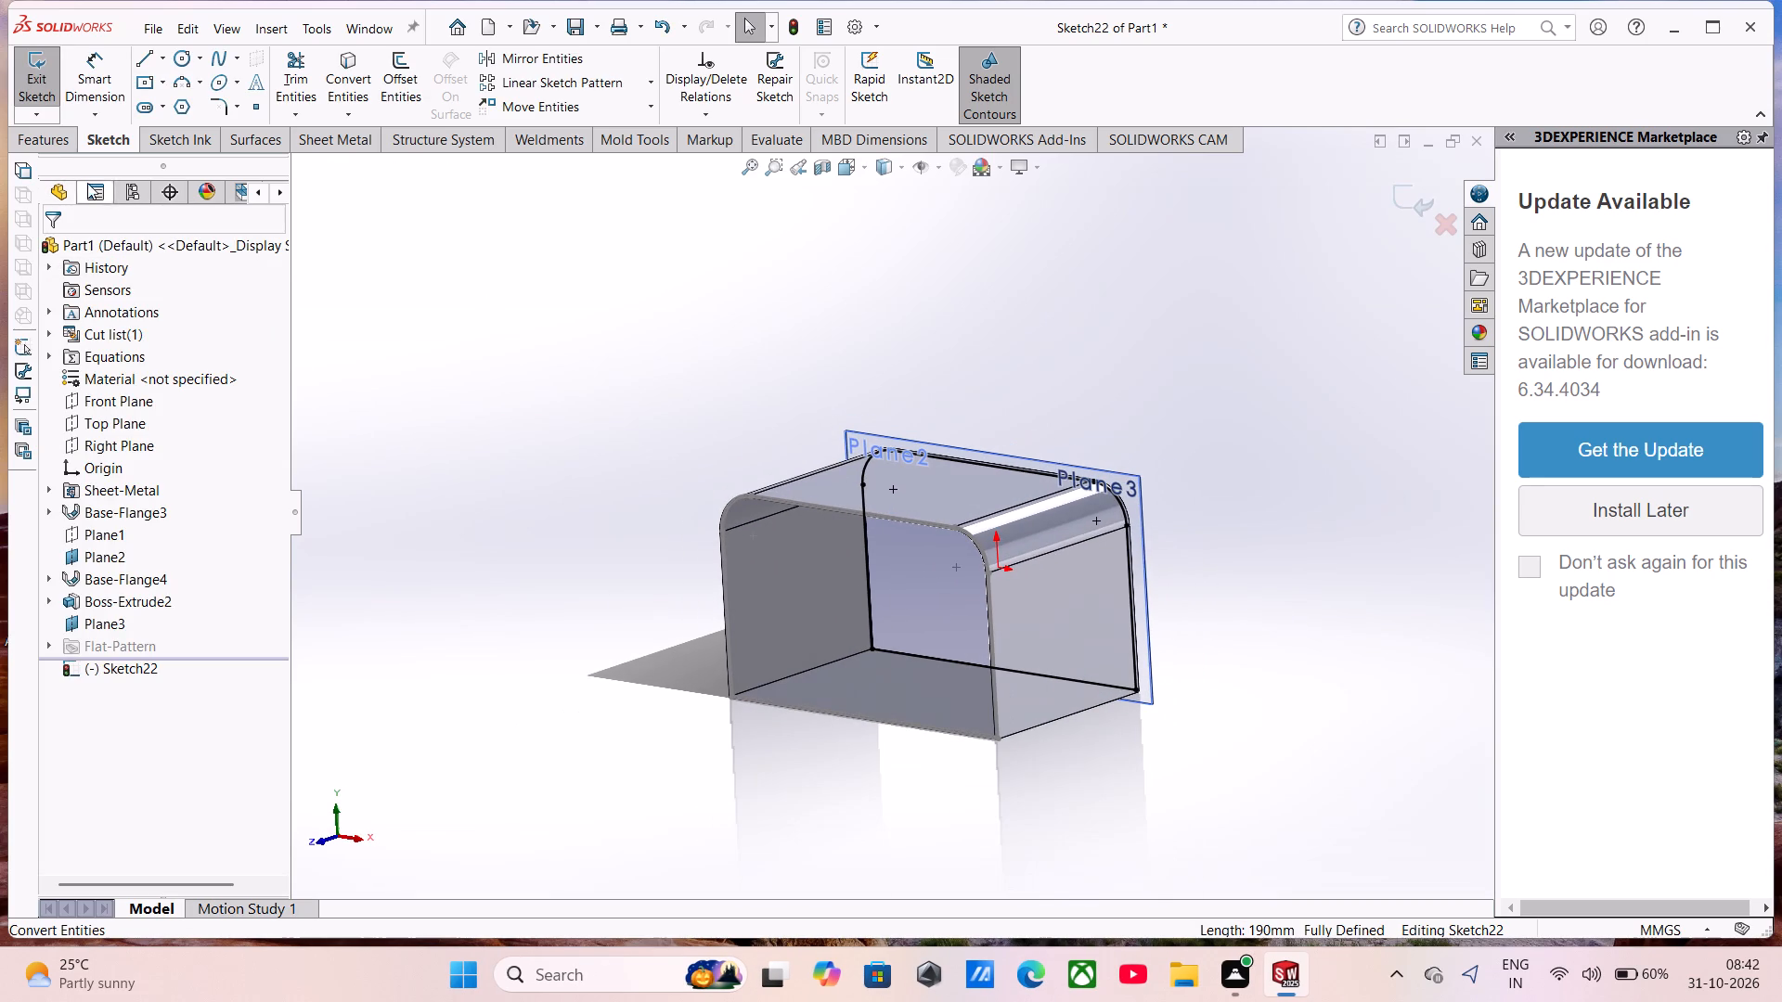
click(57, 141)
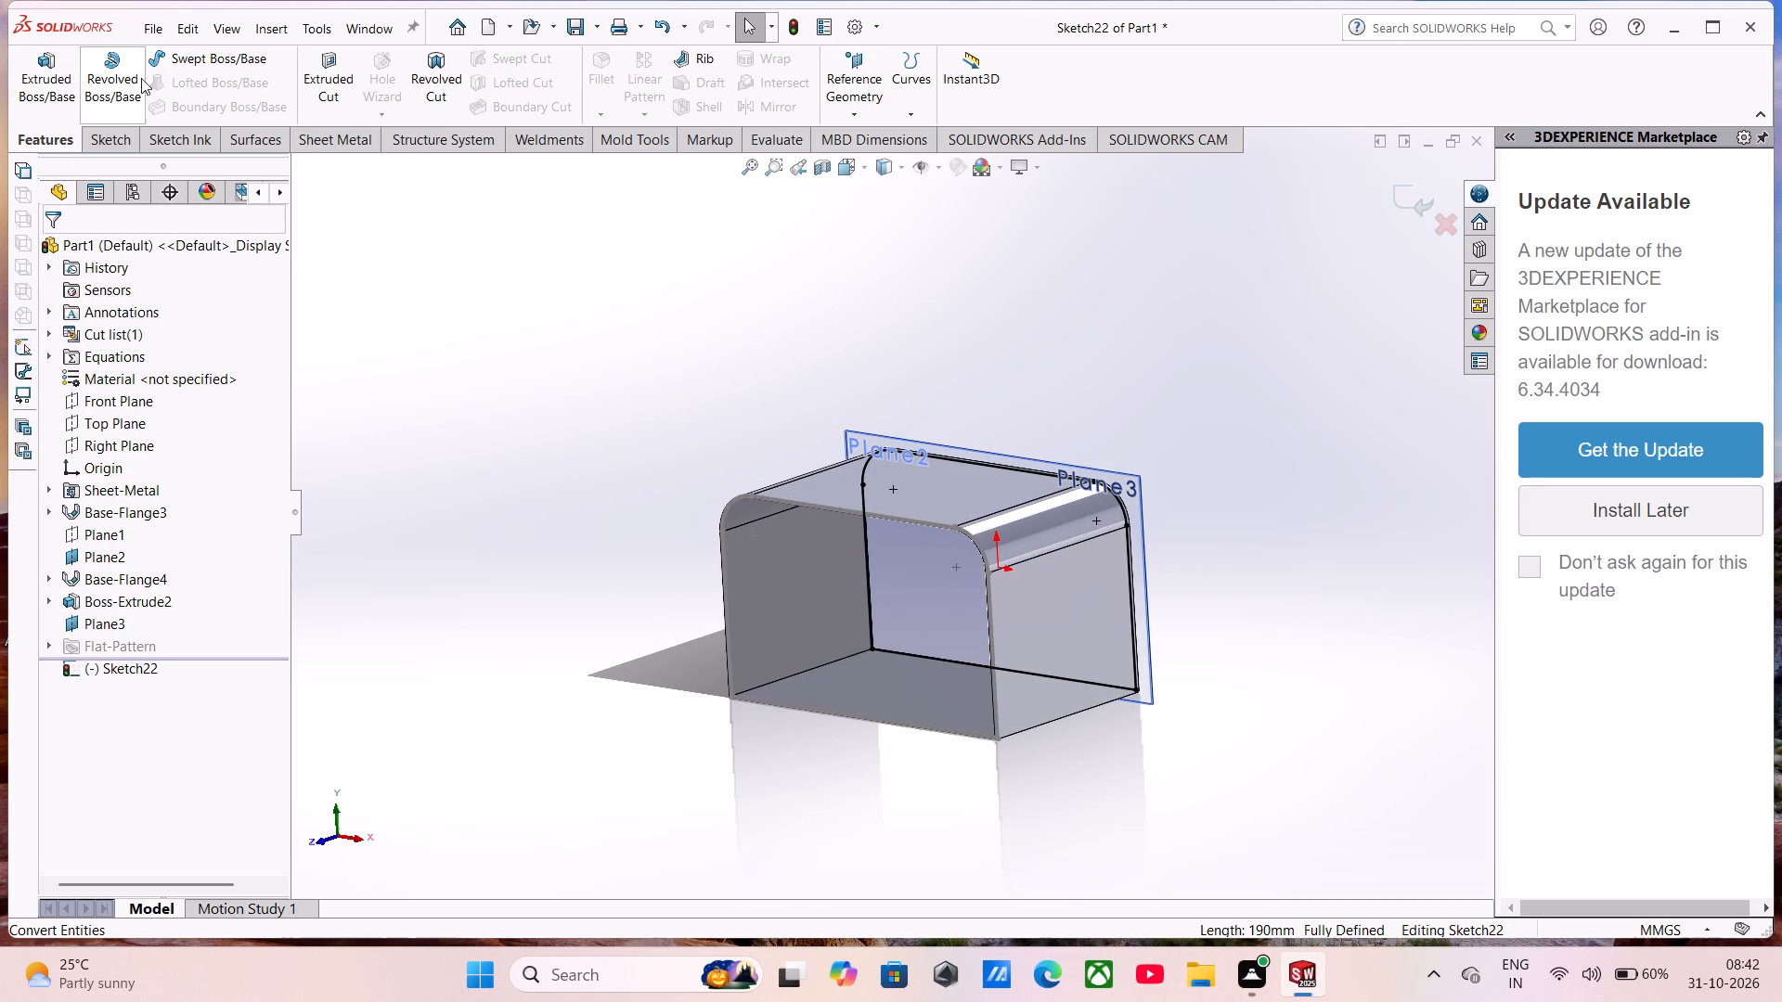
click(311, 139)
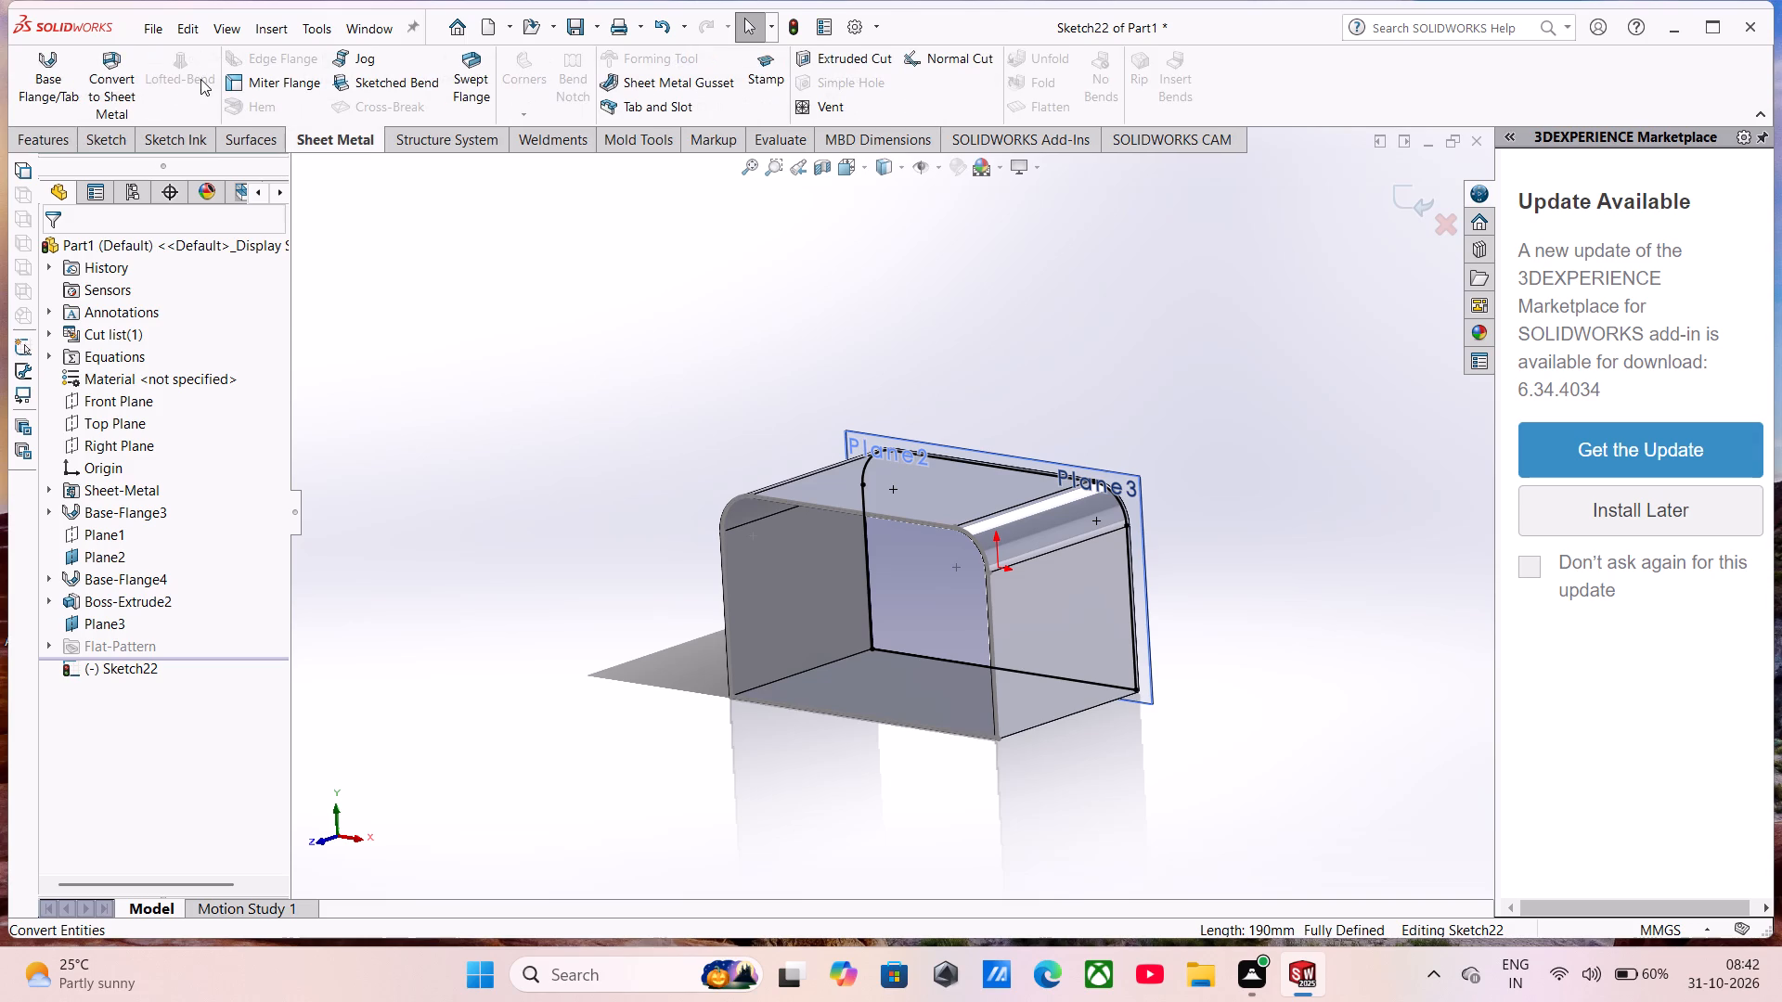
click(32, 68)
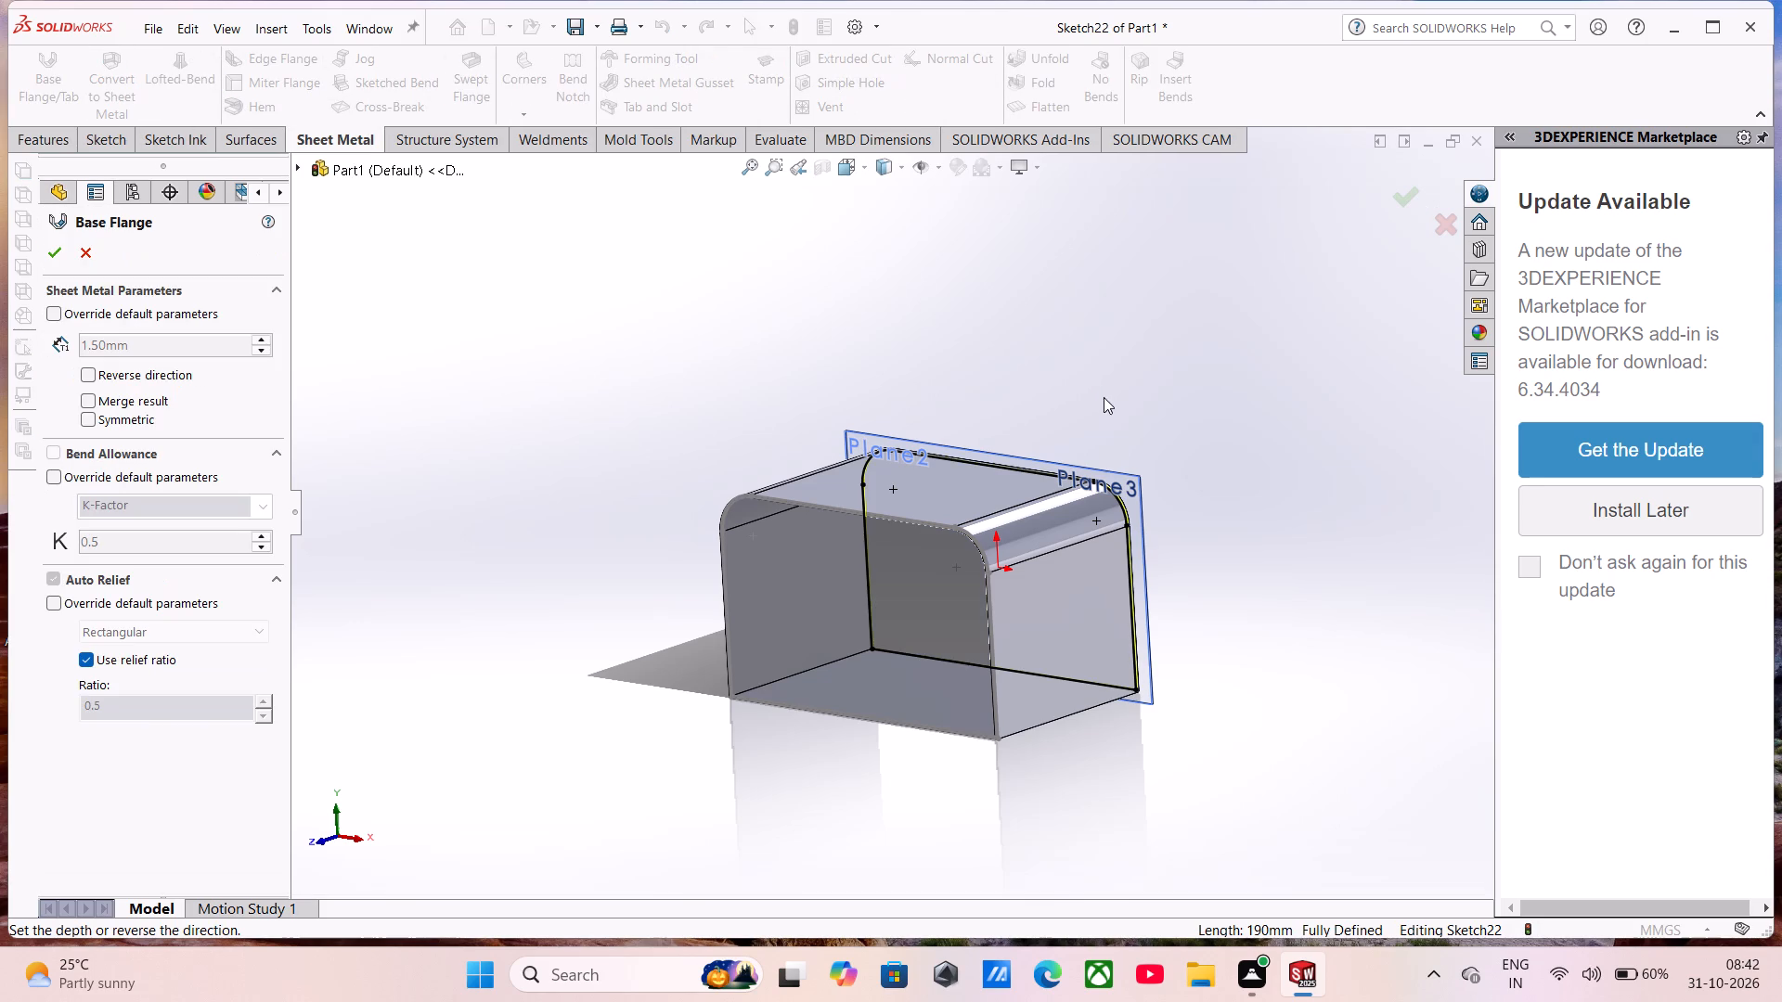
click(60, 251)
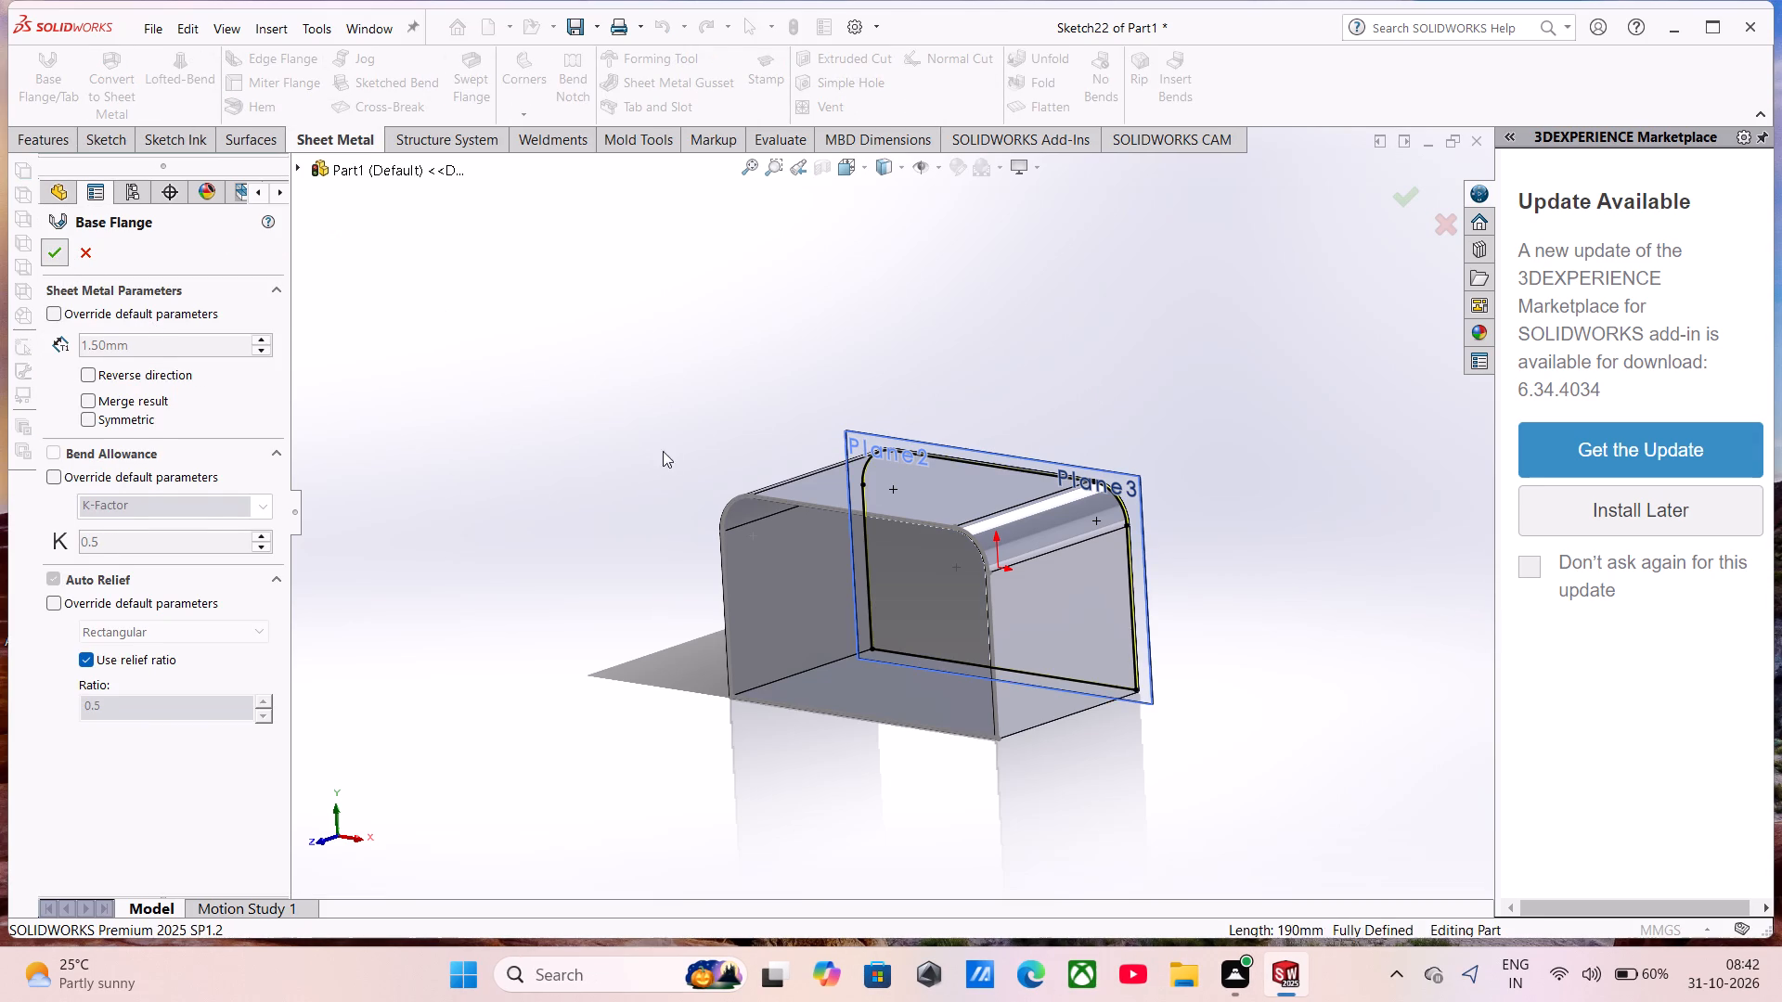
Examine the new rear panel and its fit inside the enclosure from the front, side and rear.
scroll(919, 551, down, 5)
scroll(1076, 533, down, 3)
middle_drag(1151, 533, 996, 536)
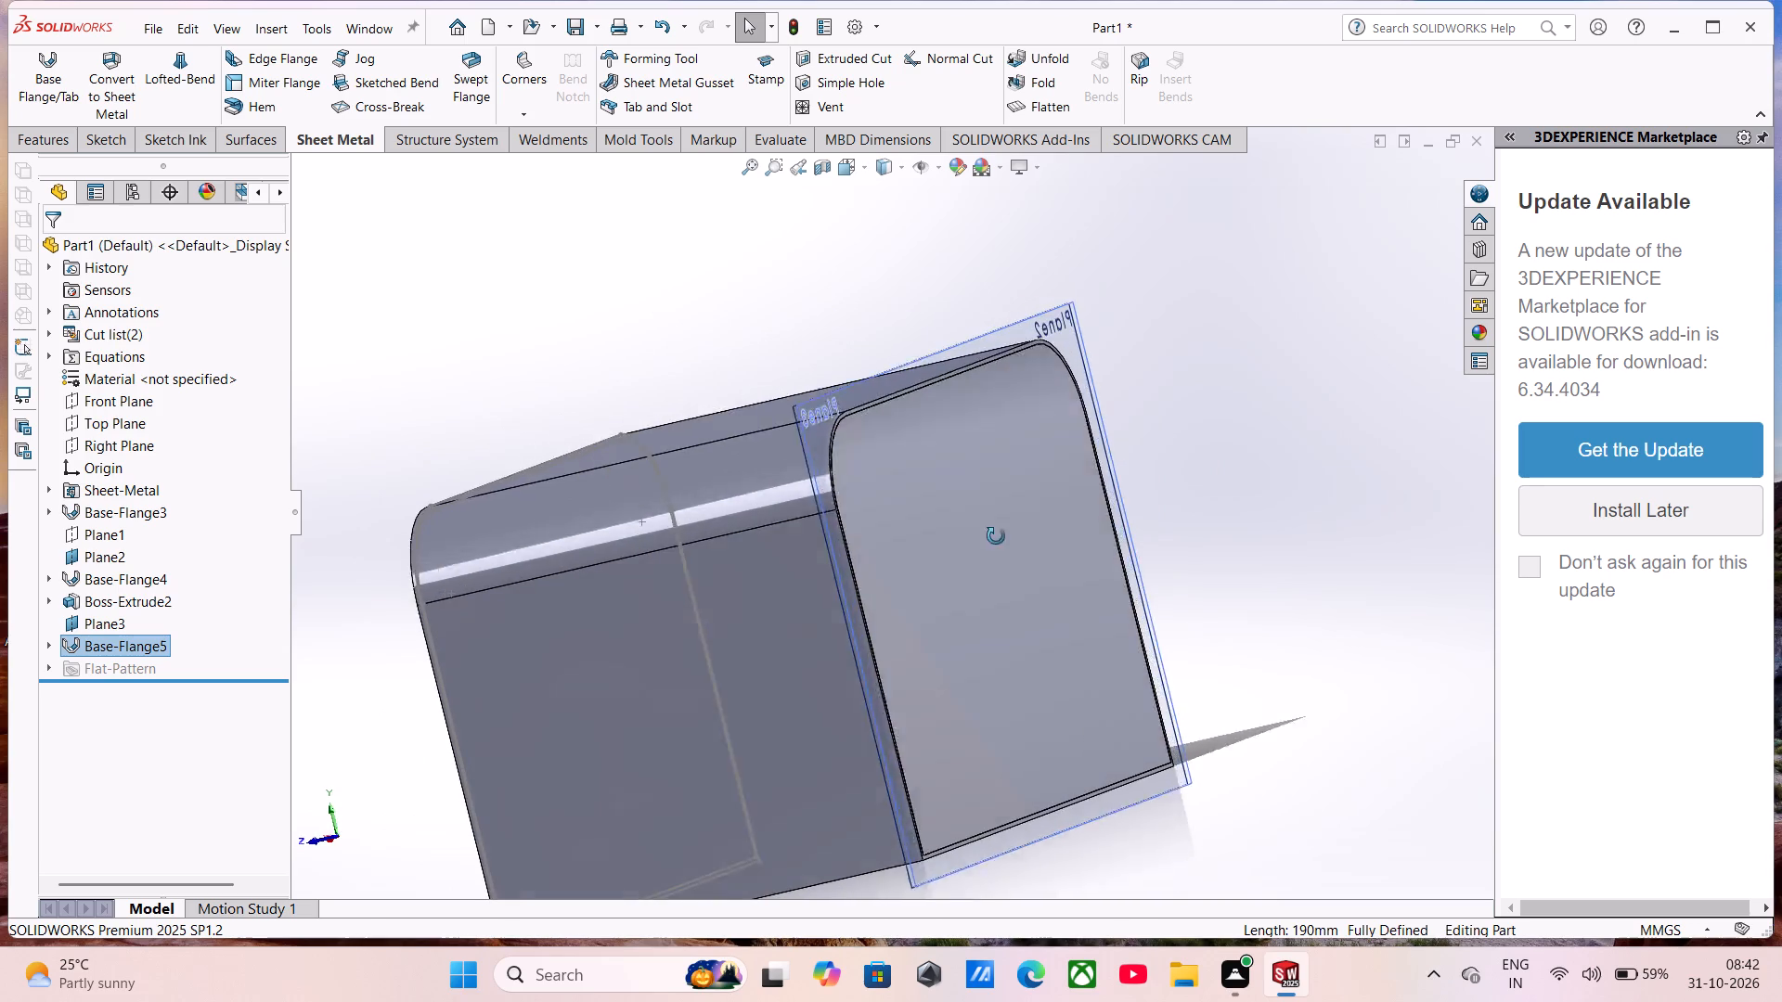
middle_drag(996, 536, 1233, 496)
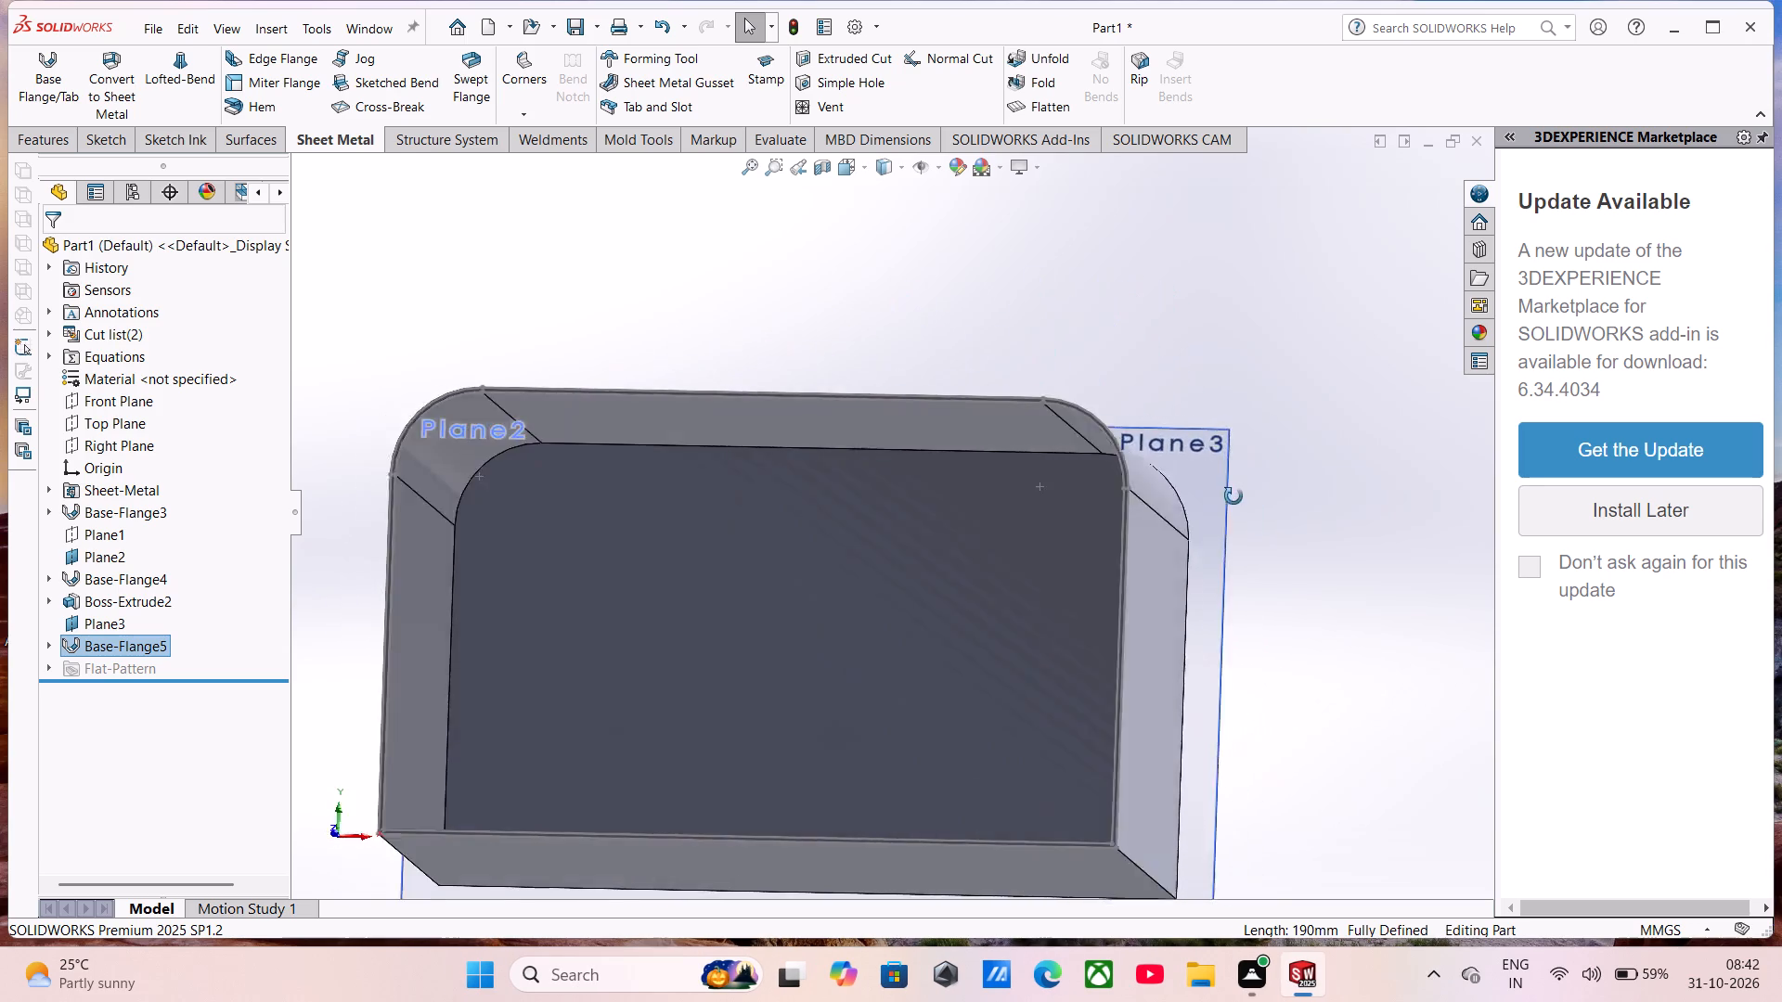
middle_drag(1233, 496, 1287, 546)
scroll(1039, 640, up, 4)
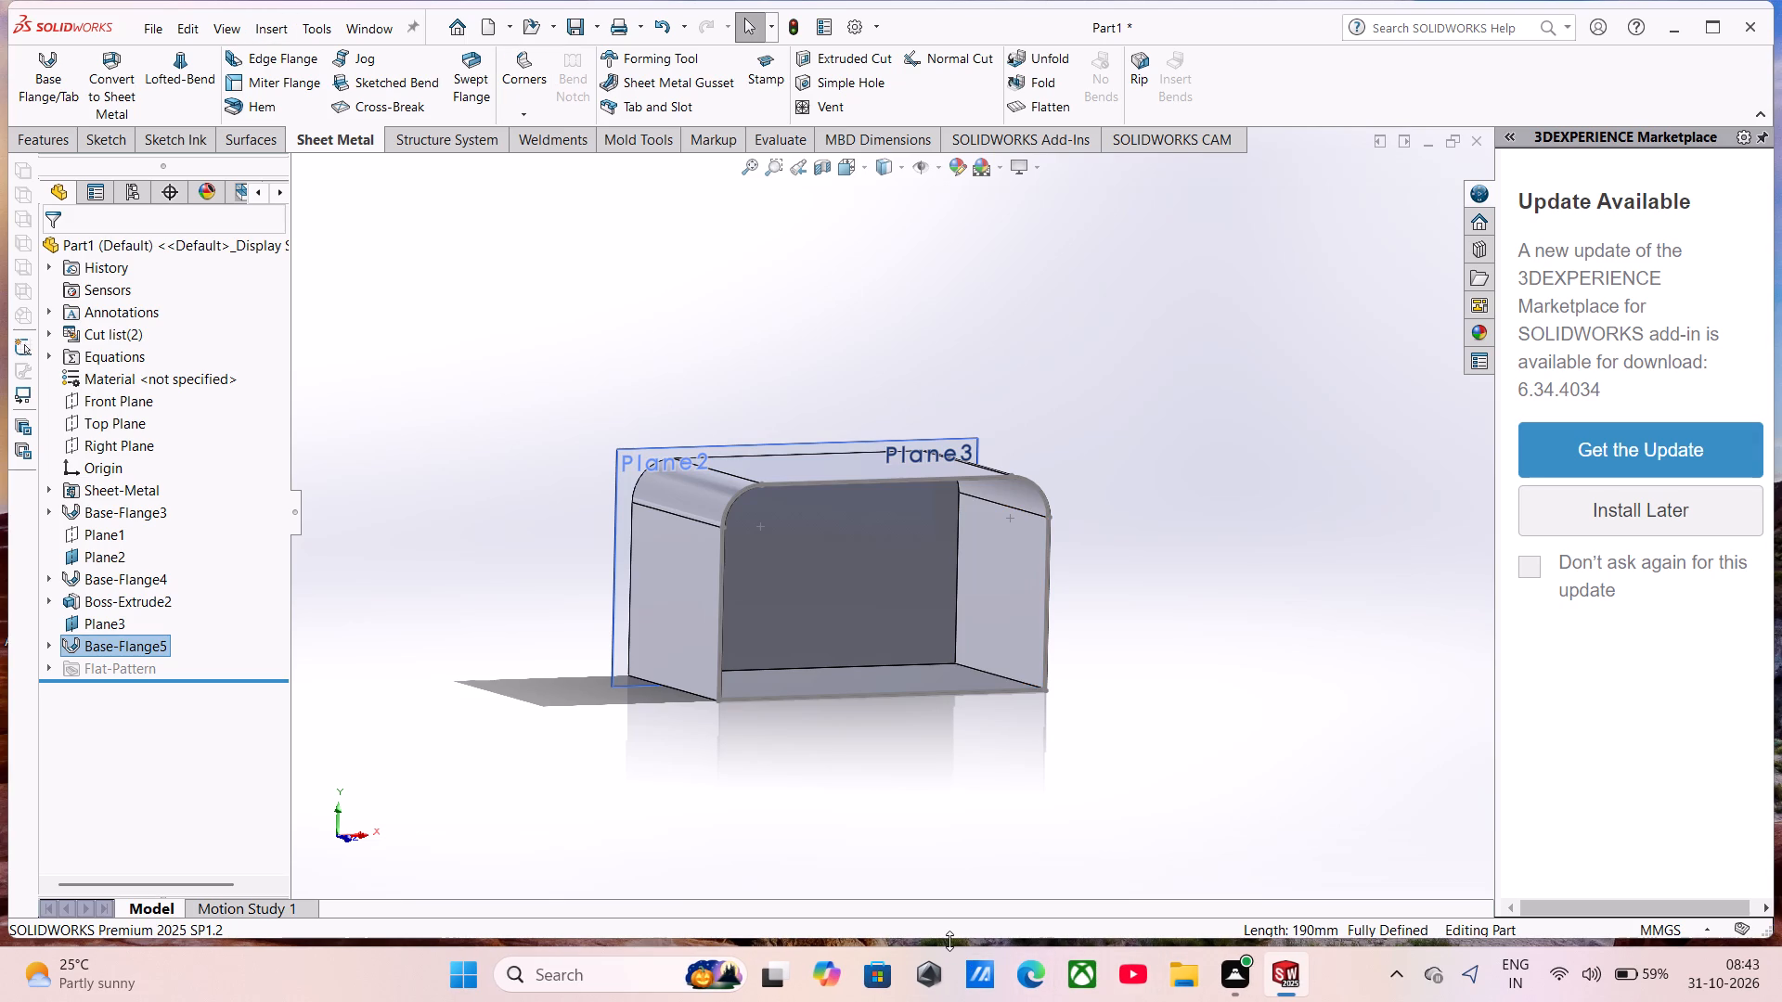
middle_drag(897, 707, 1011, 709)
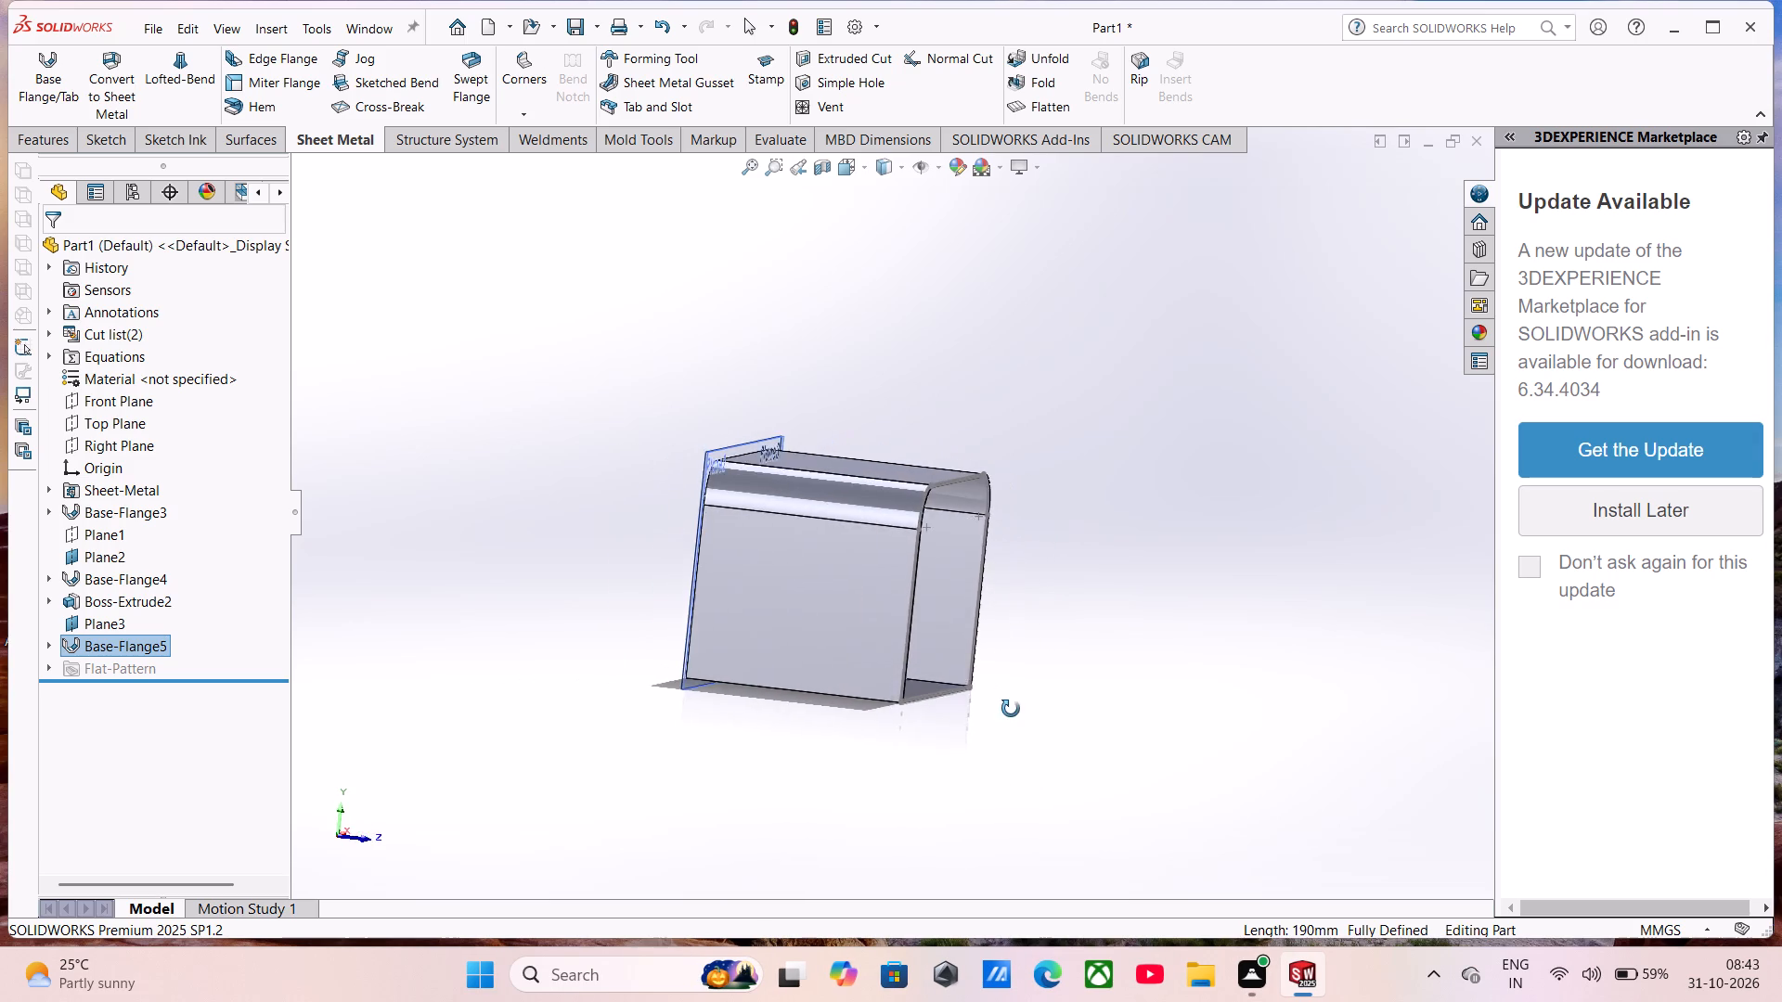
middle_drag(1011, 709, 1021, 767)
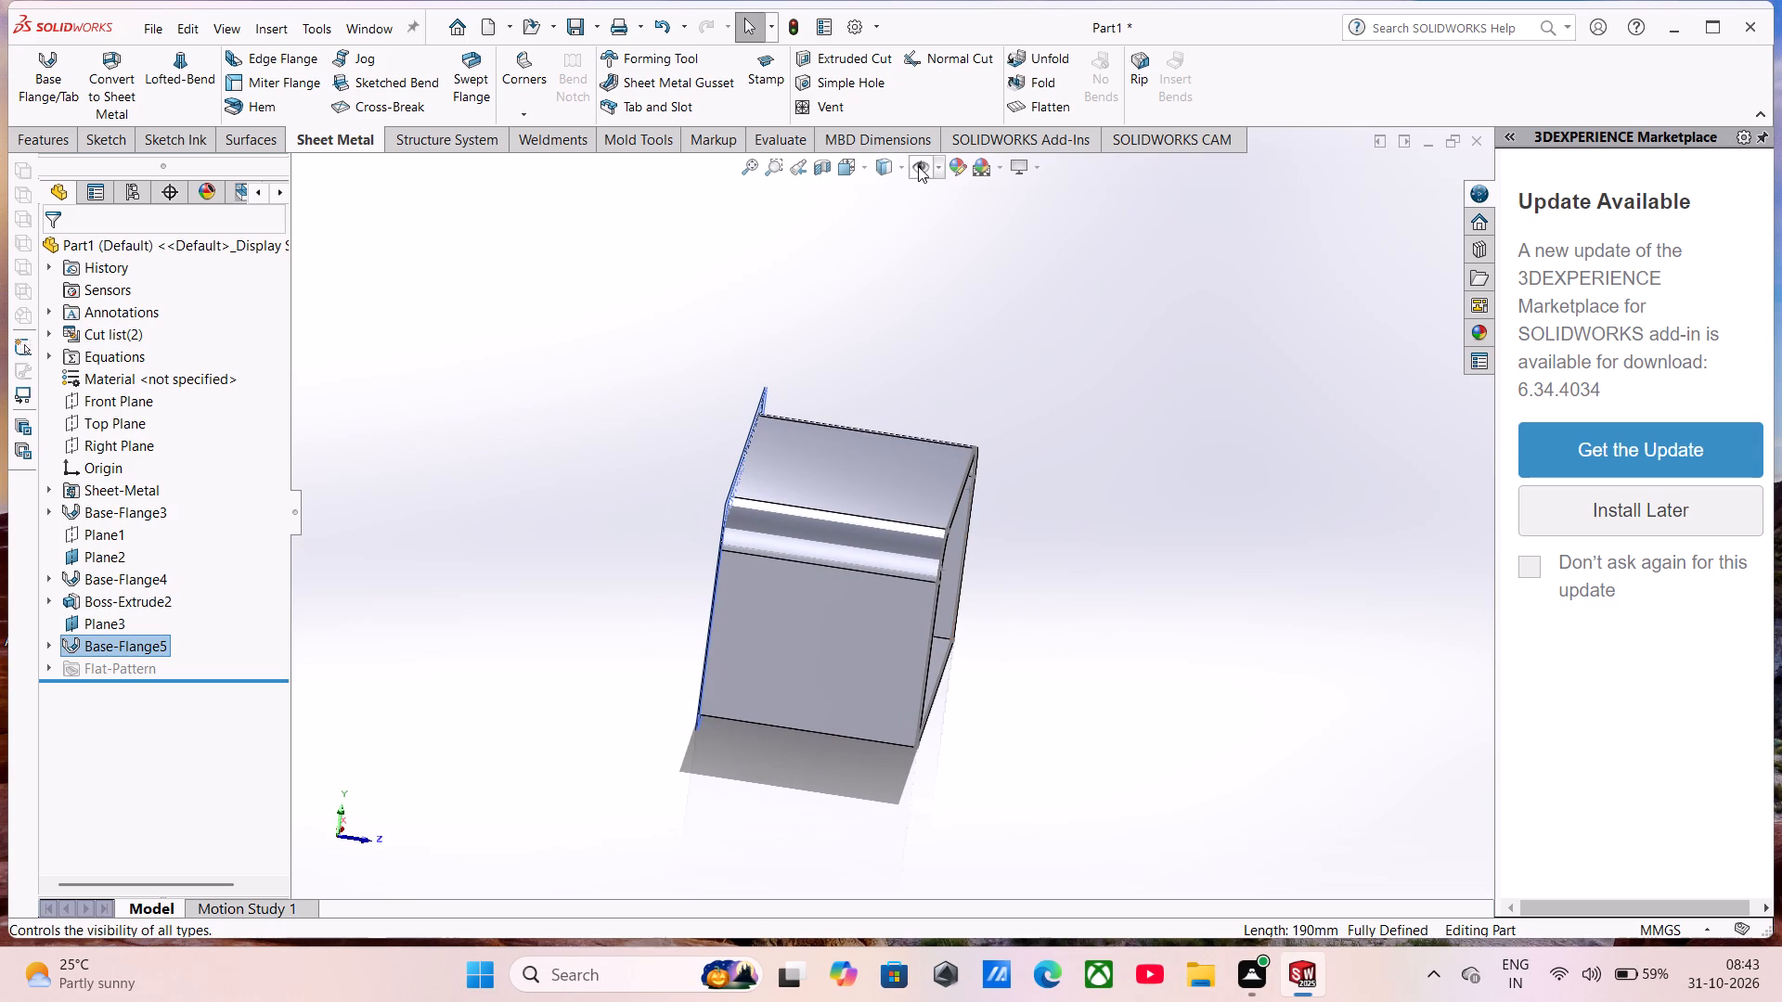
Hide all item types so the reference planes no longer show.
click(918, 166)
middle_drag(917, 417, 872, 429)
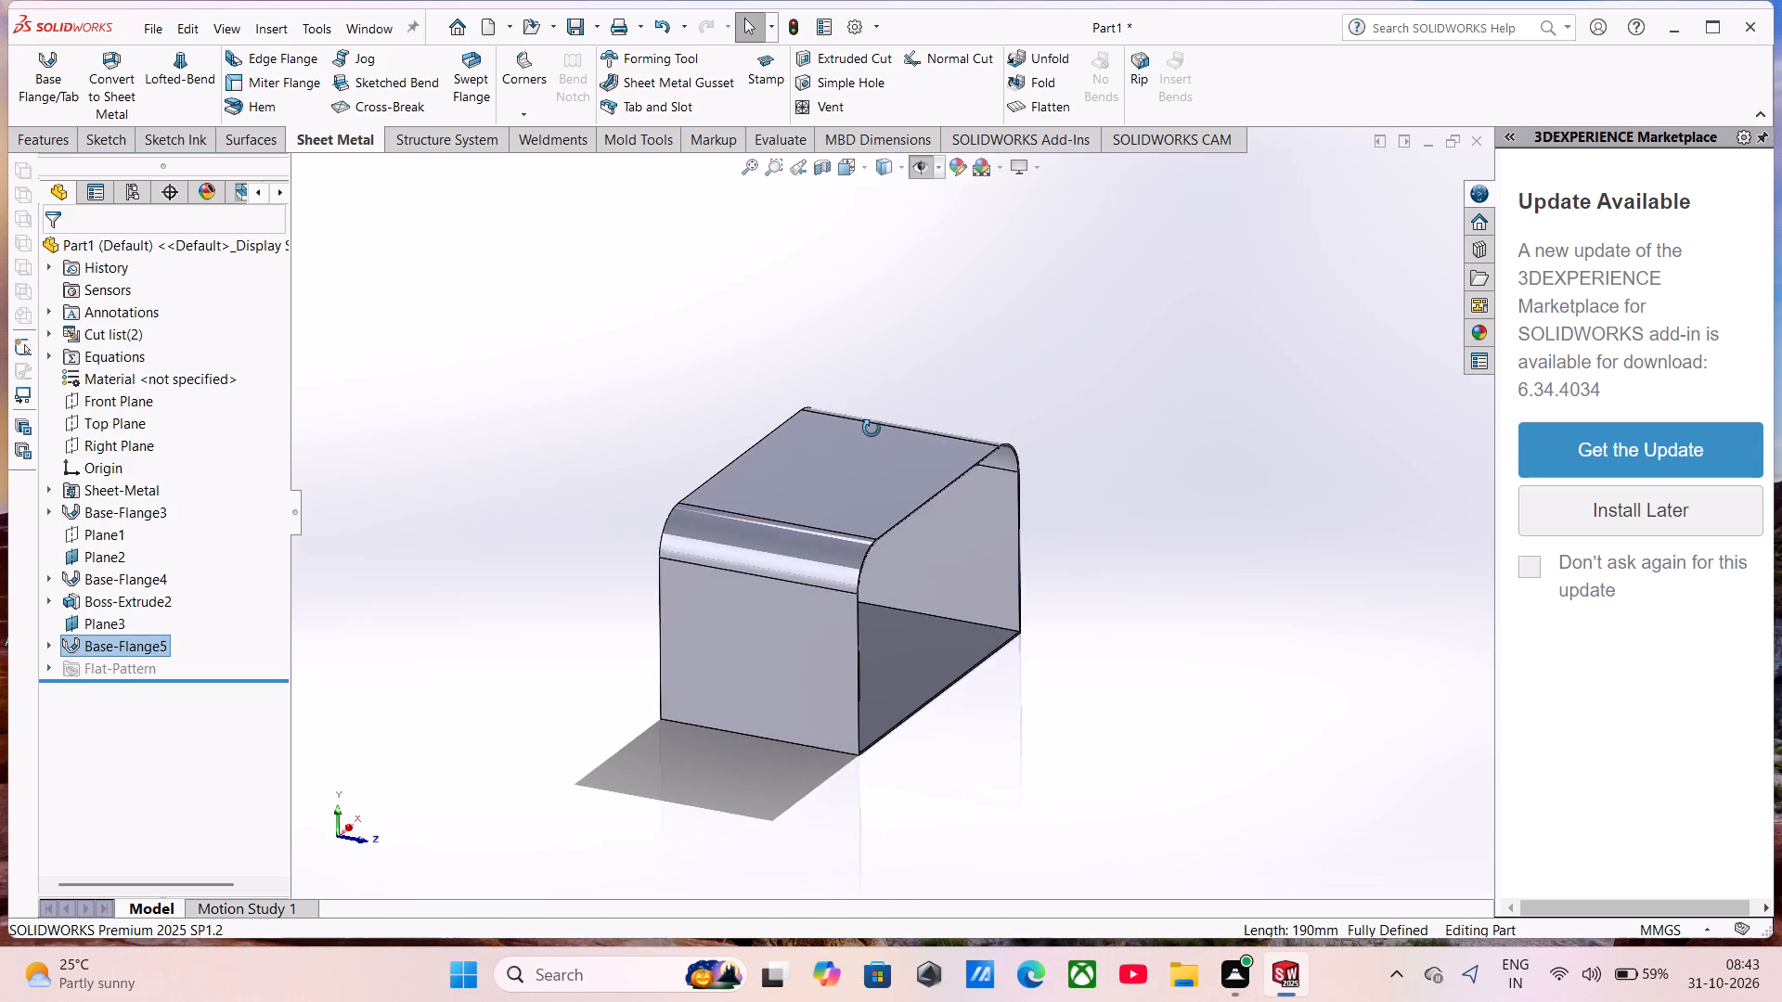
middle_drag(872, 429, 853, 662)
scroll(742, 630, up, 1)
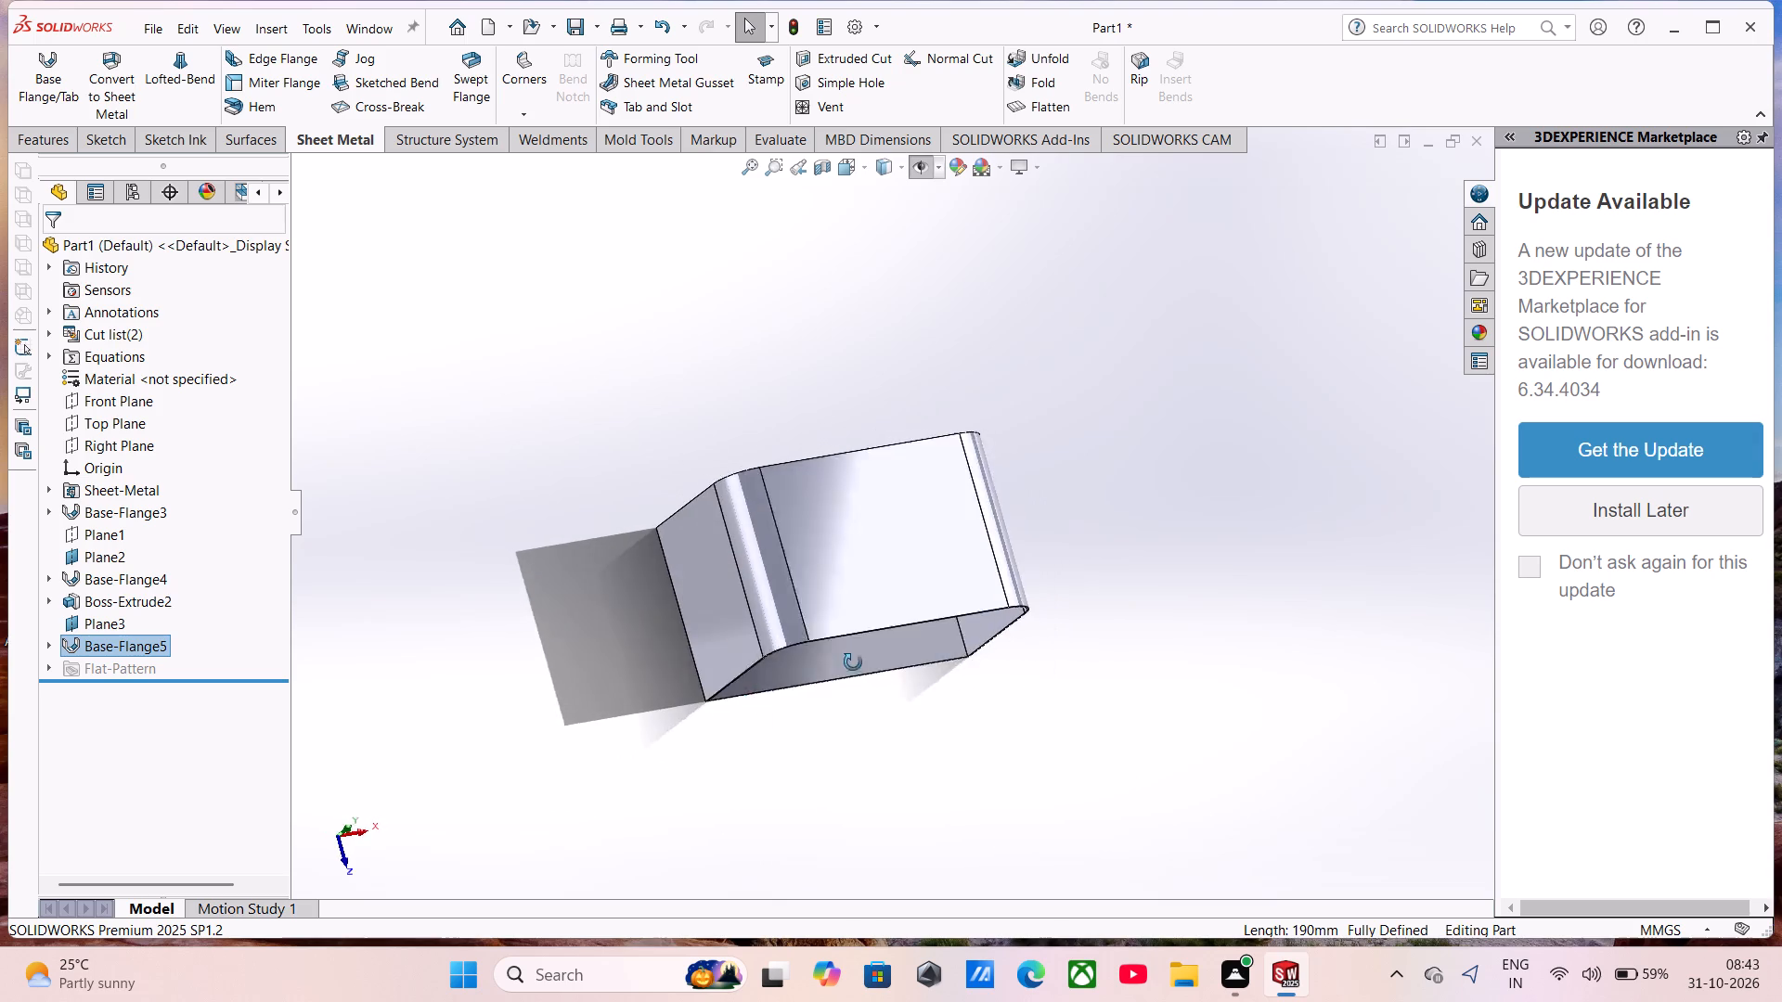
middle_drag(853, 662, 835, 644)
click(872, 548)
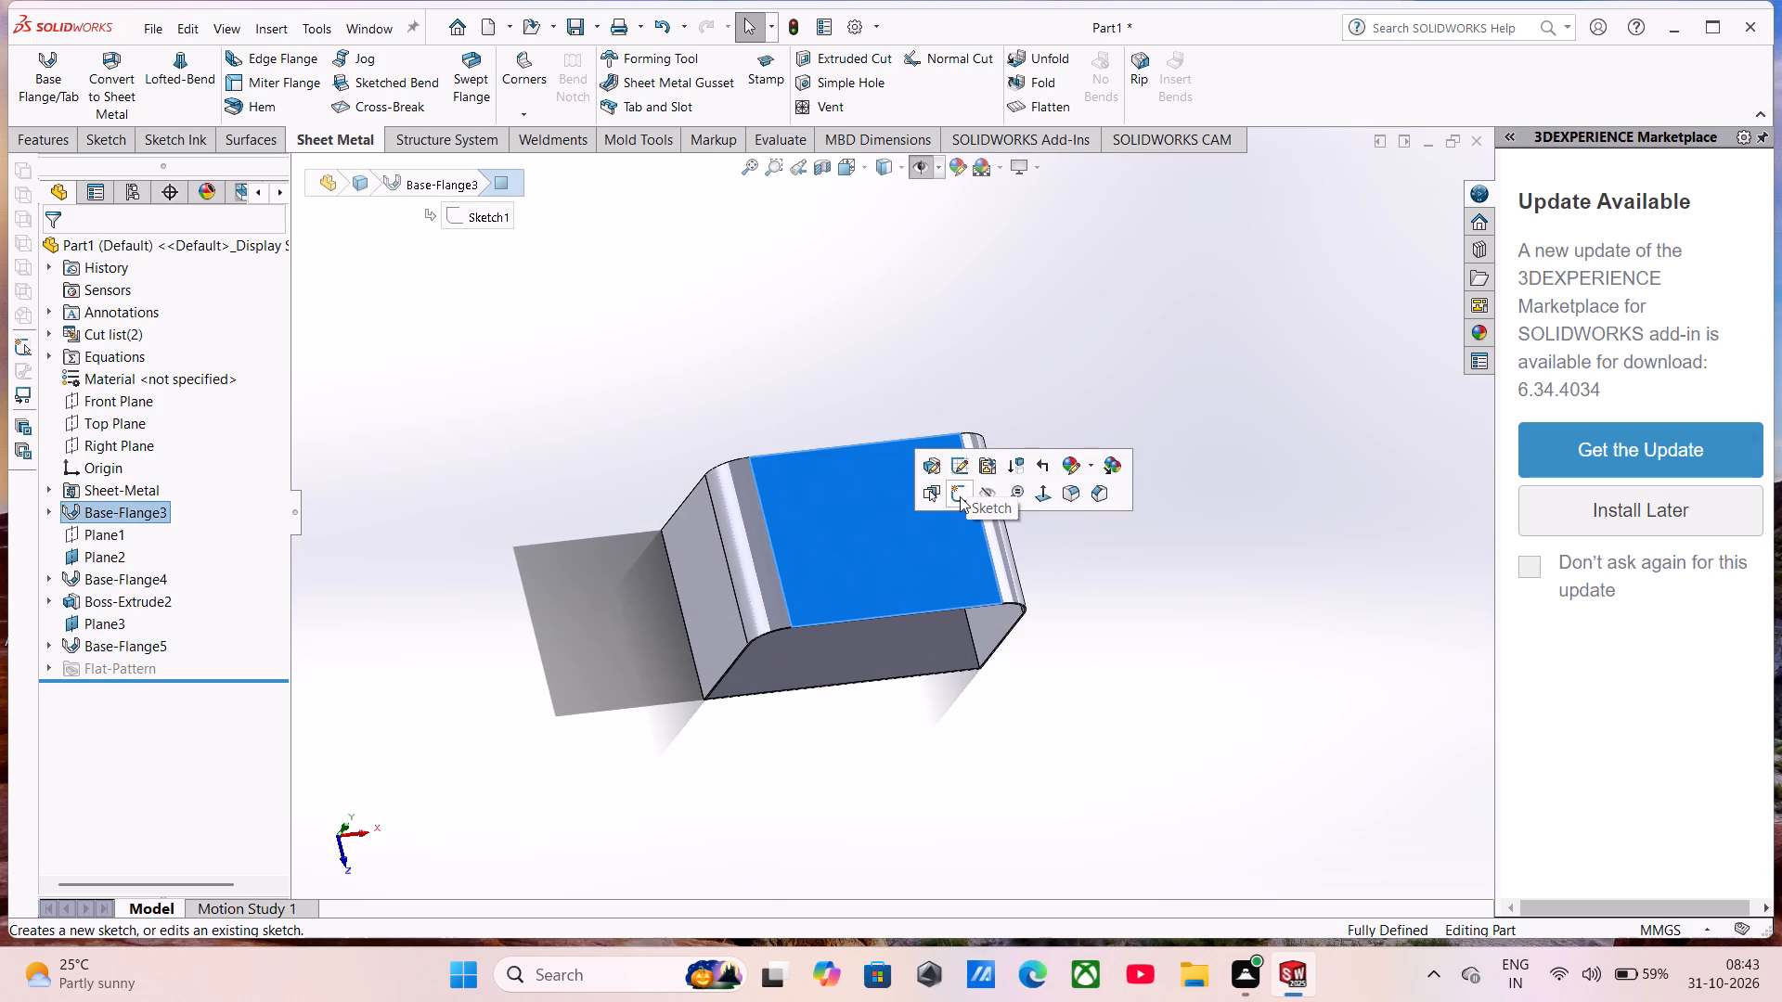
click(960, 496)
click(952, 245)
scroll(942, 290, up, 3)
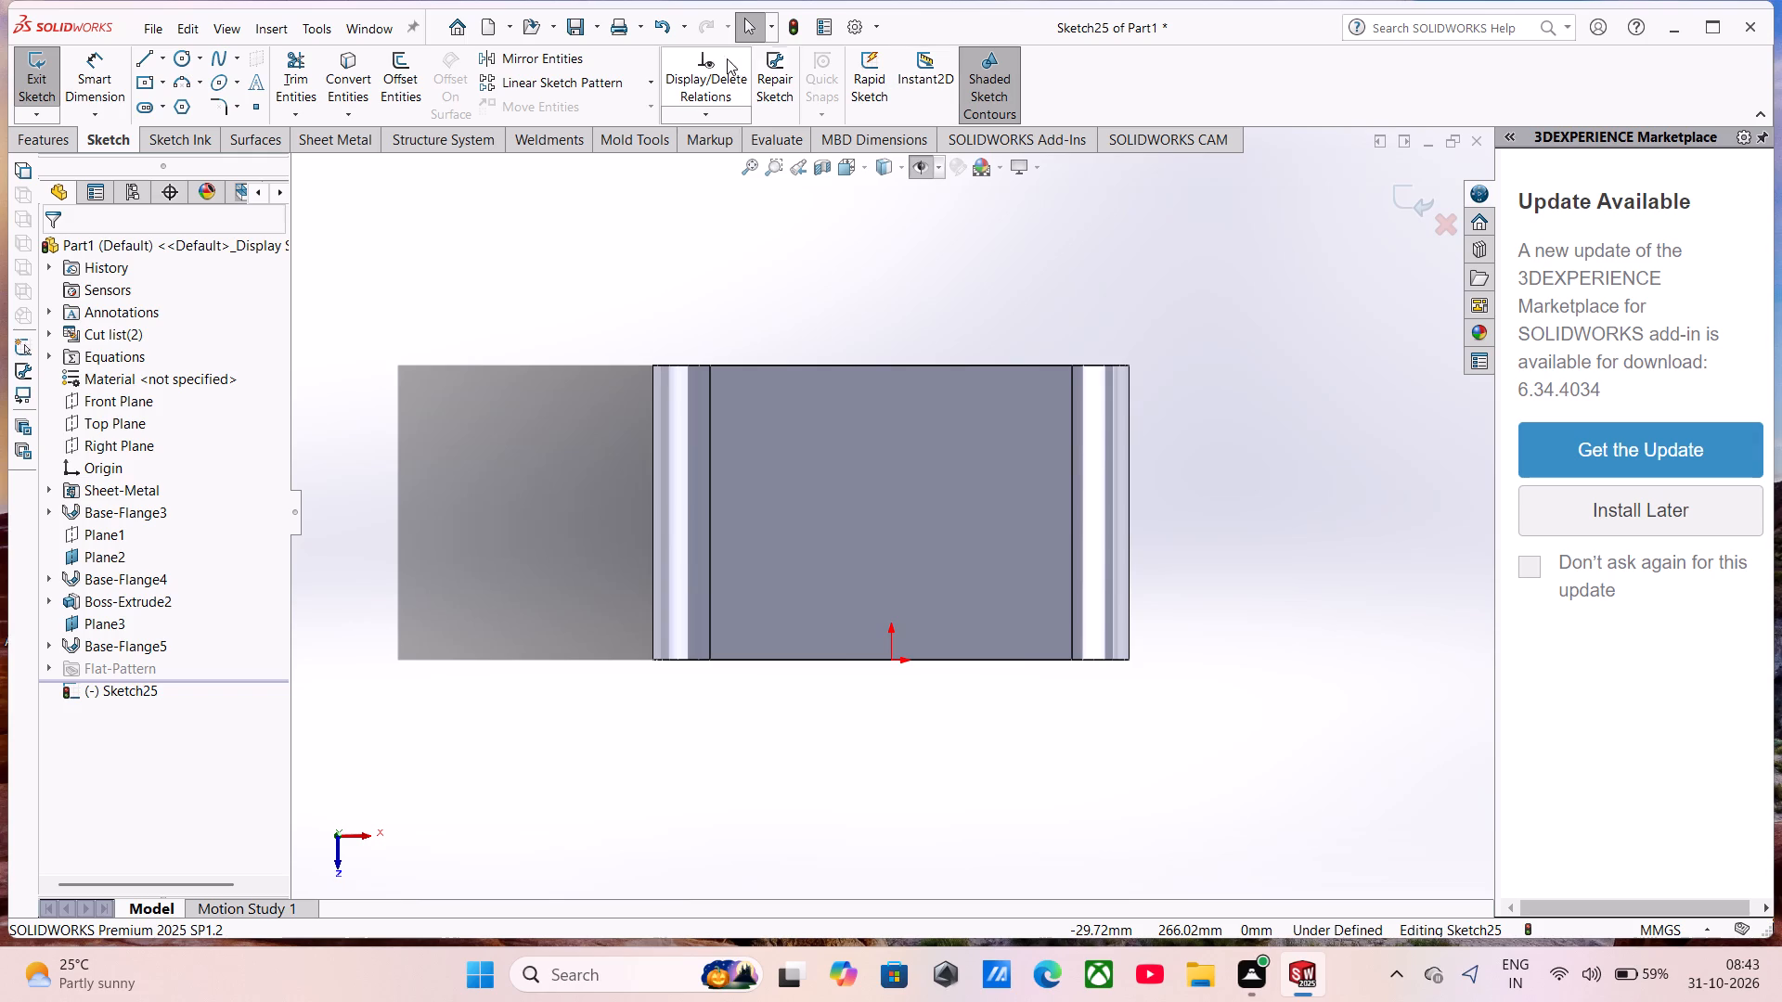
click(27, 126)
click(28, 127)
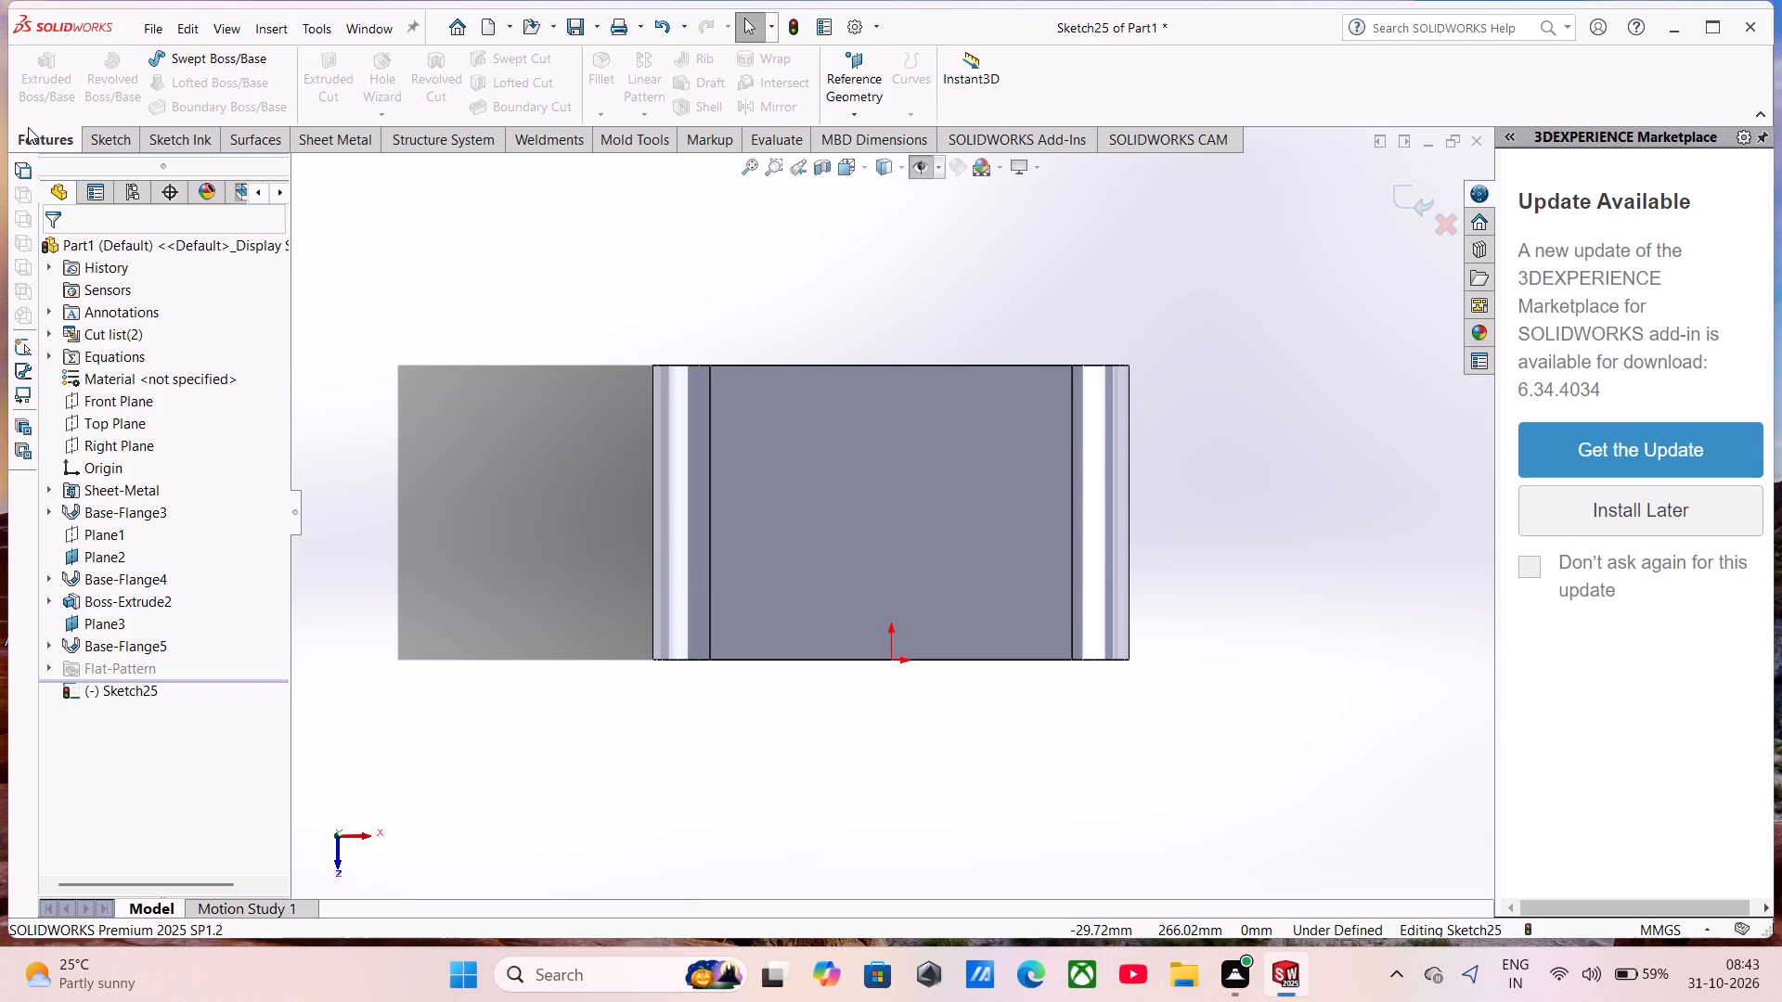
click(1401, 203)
Create a reference plane offset 100 mm from the enclosure's flat top face.
click(849, 109)
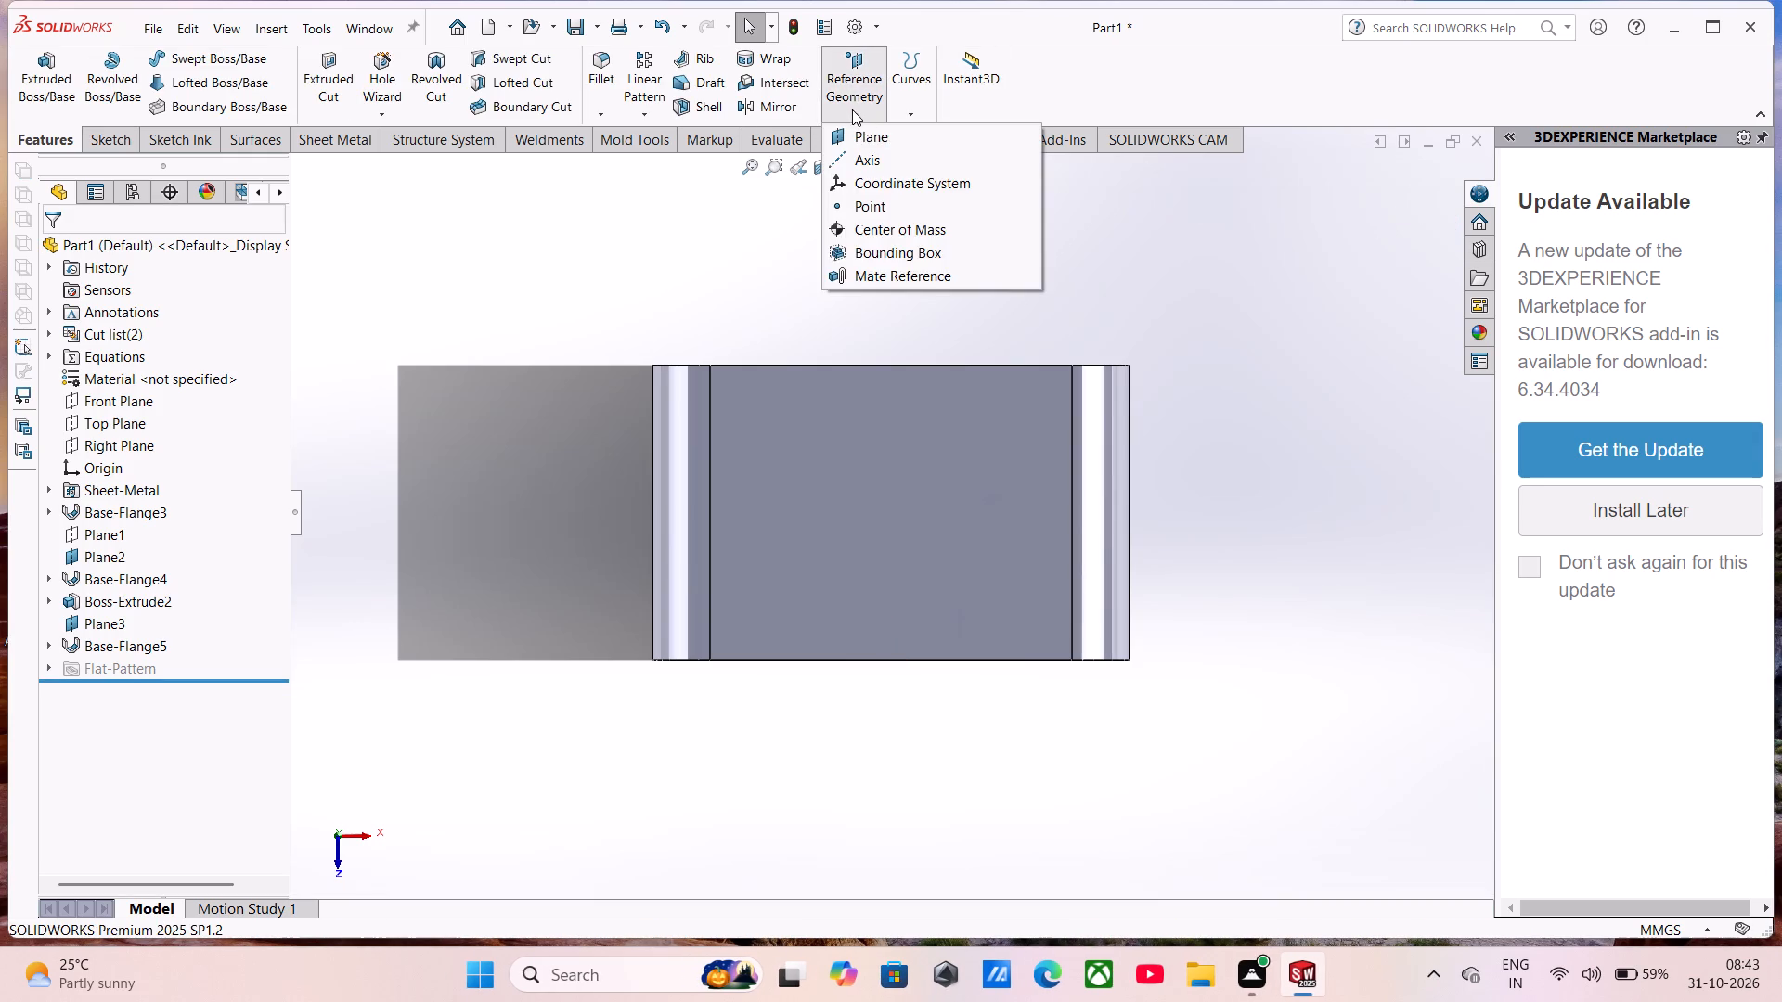
click(868, 125)
click(862, 471)
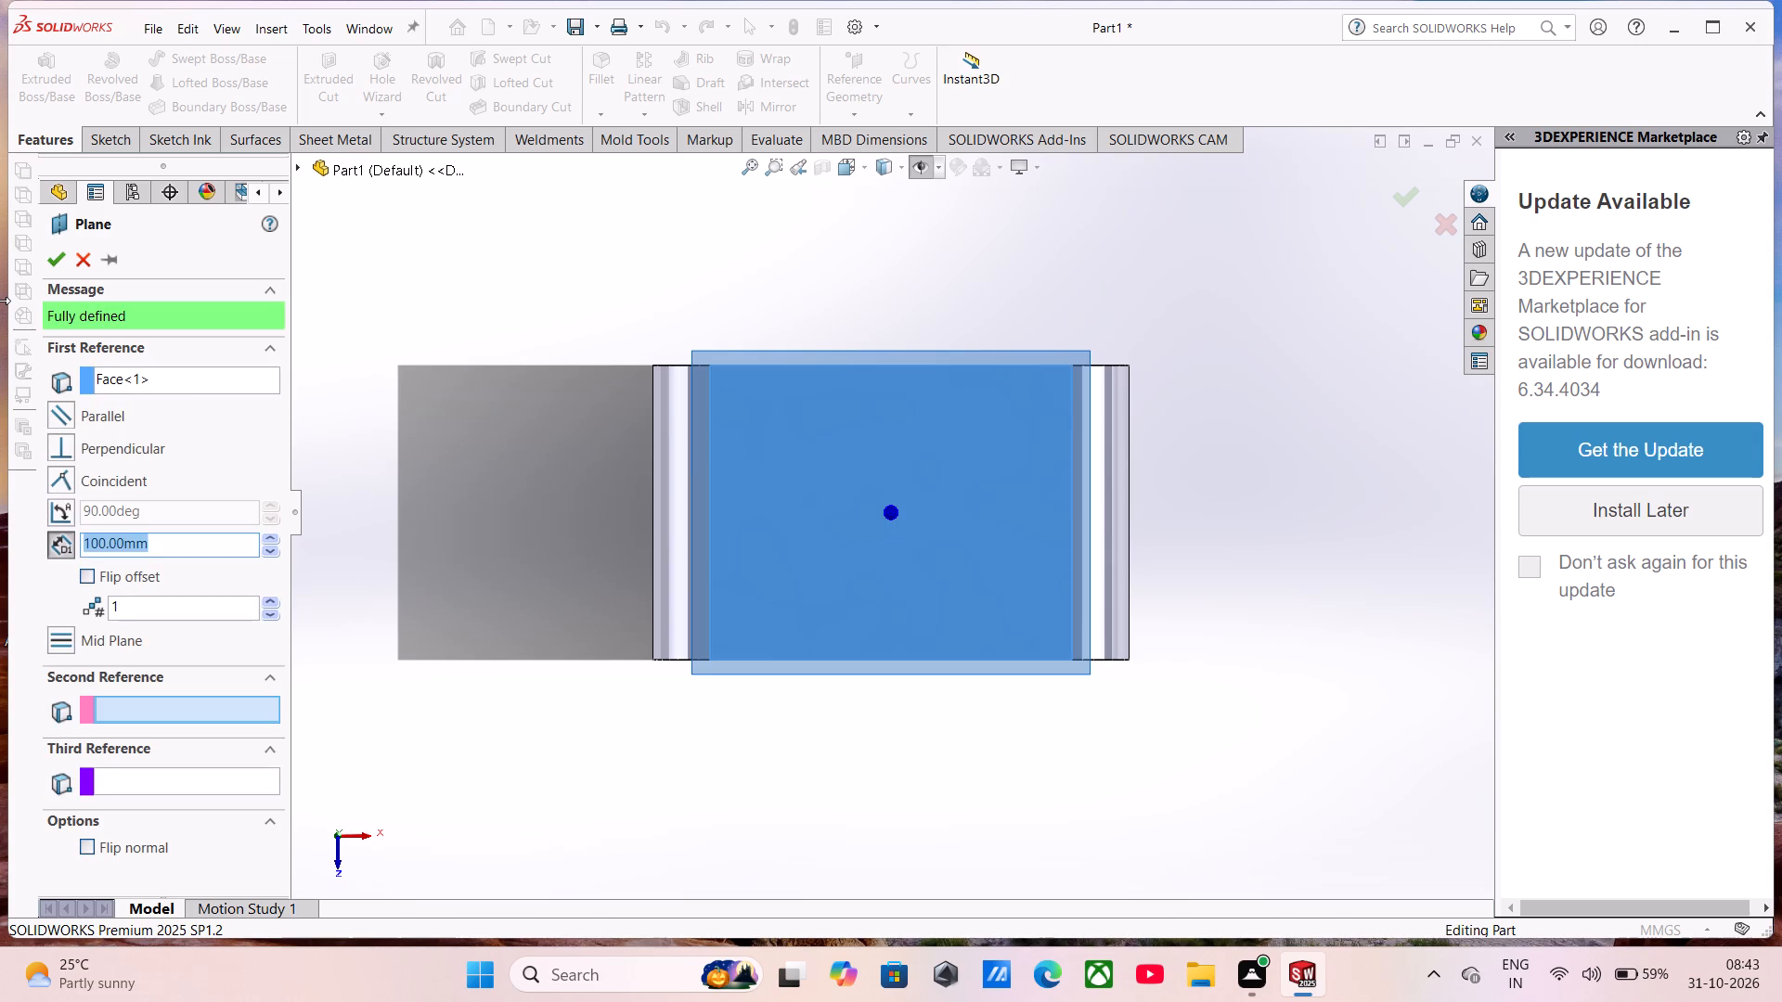
key(Return)
Sketch a circle of about 5.5 mm radius centred on the origin on the new plane above the top face.
scroll(0, 301, up, 1)
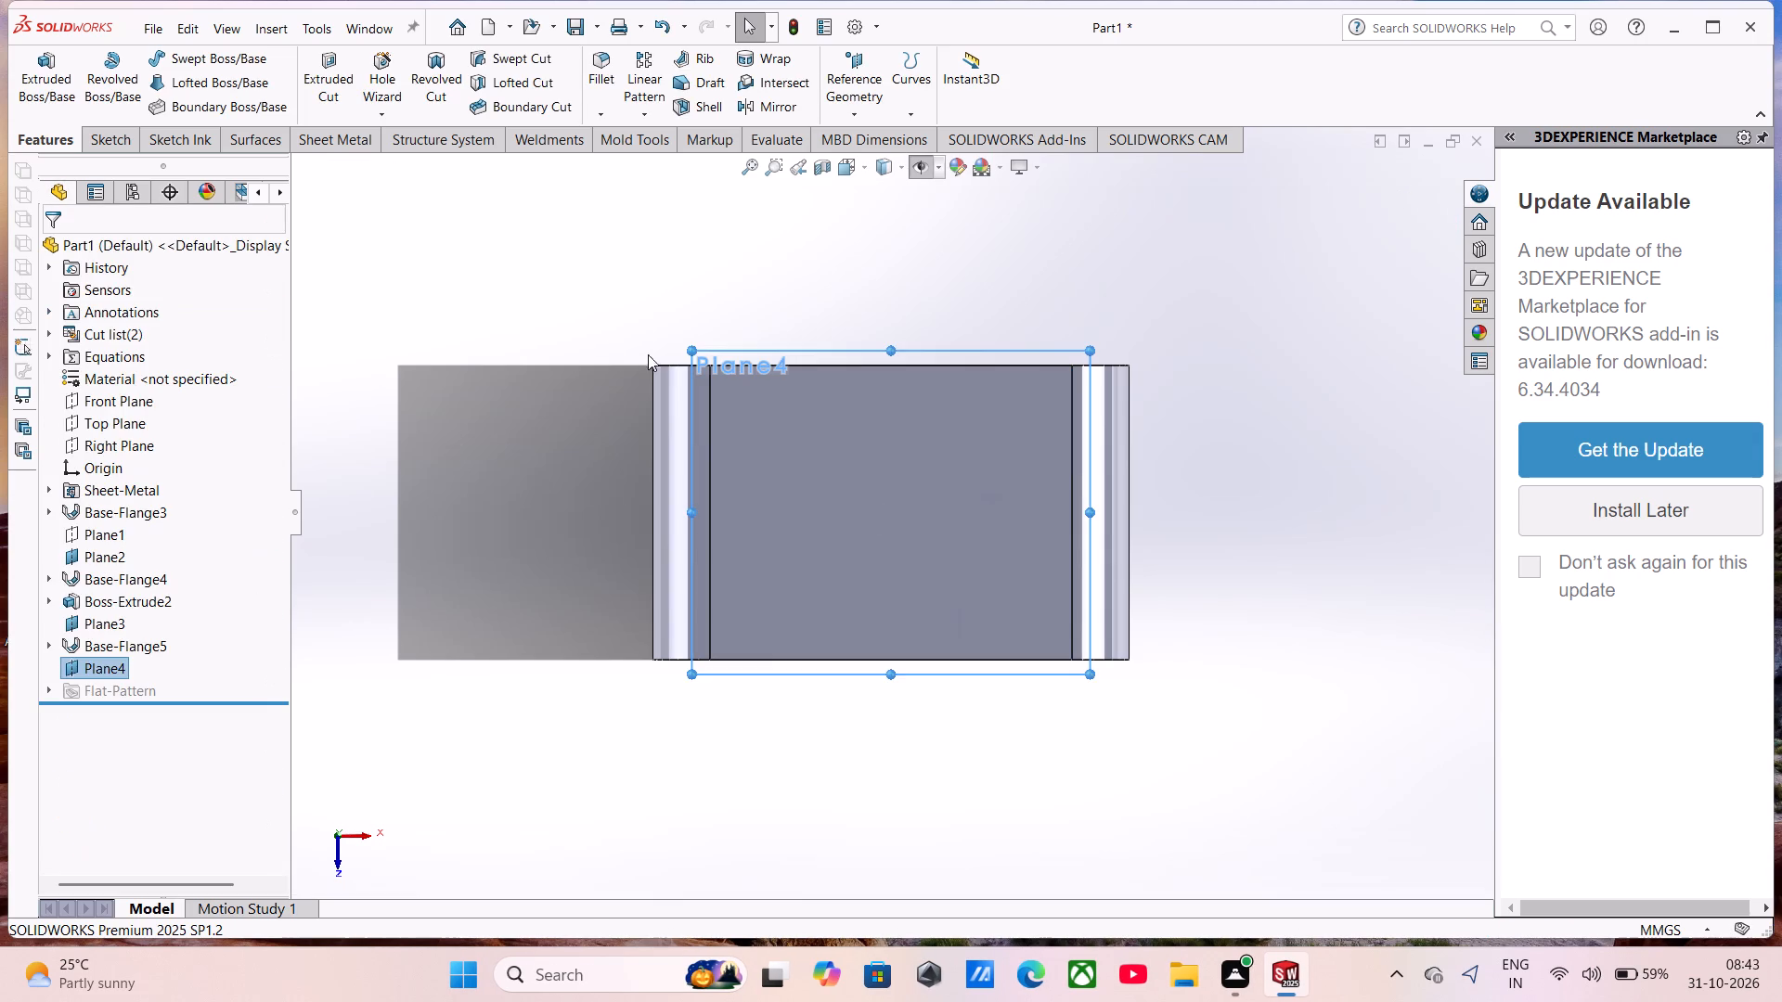
scroll(940, 530, down, 2)
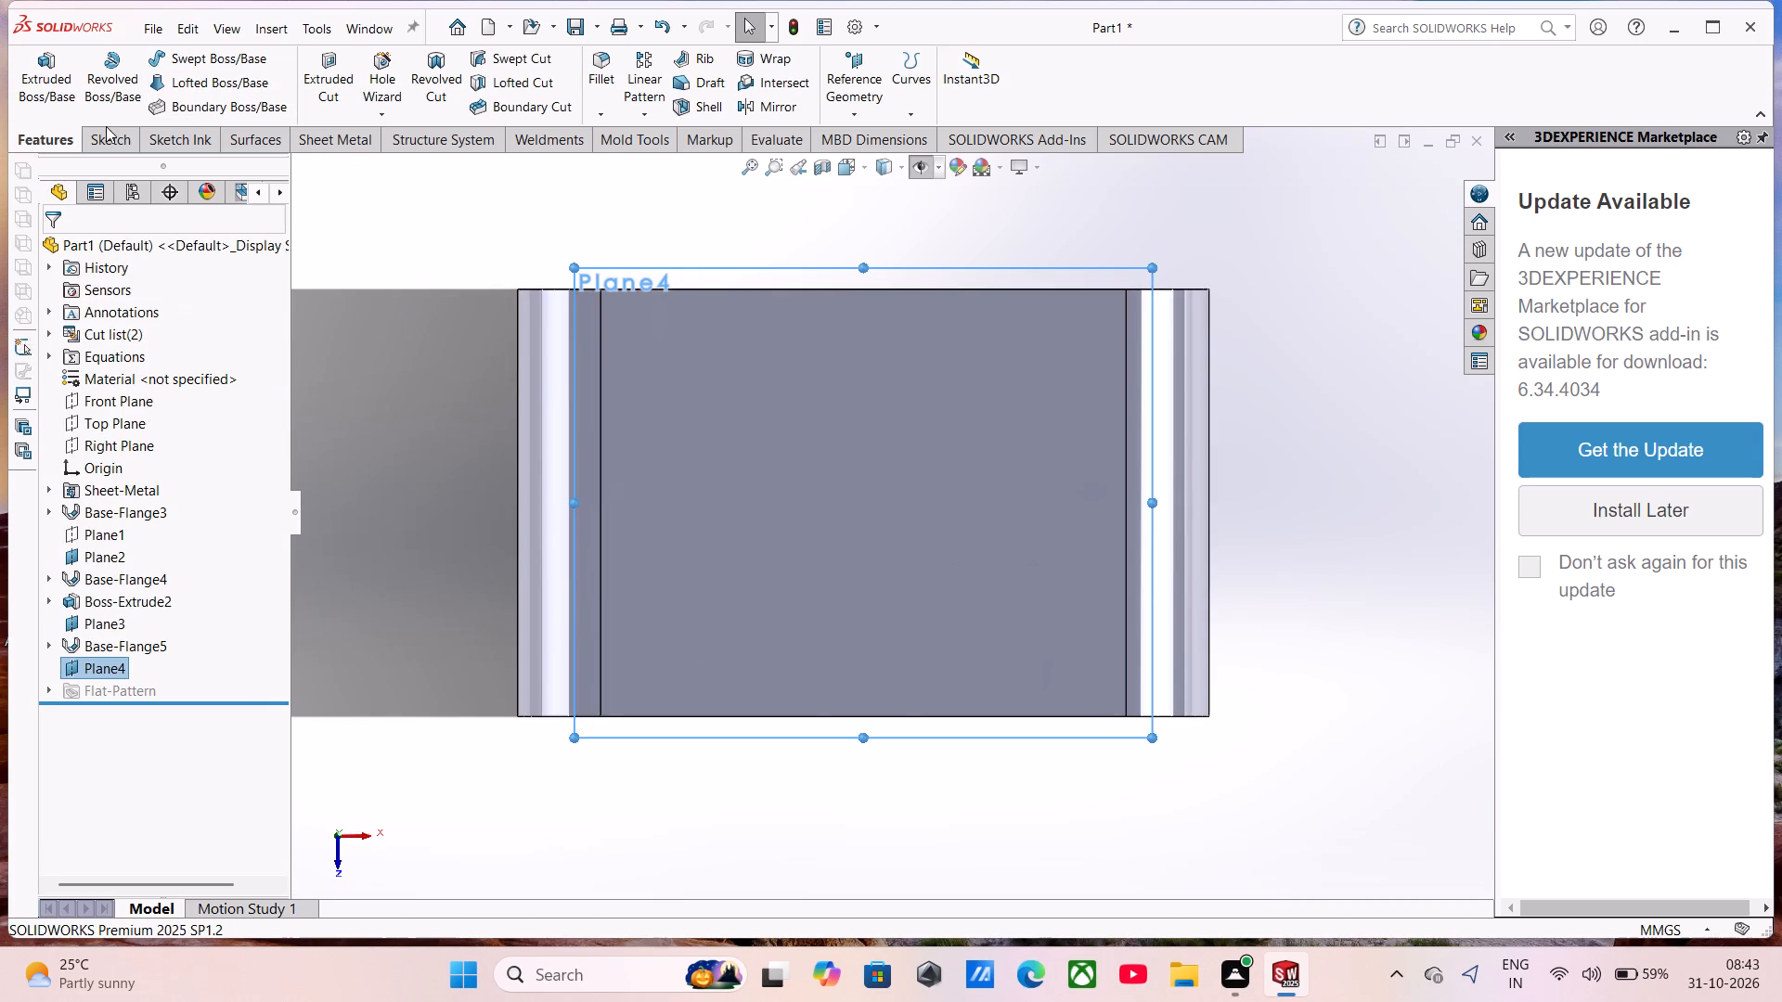
click(103, 127)
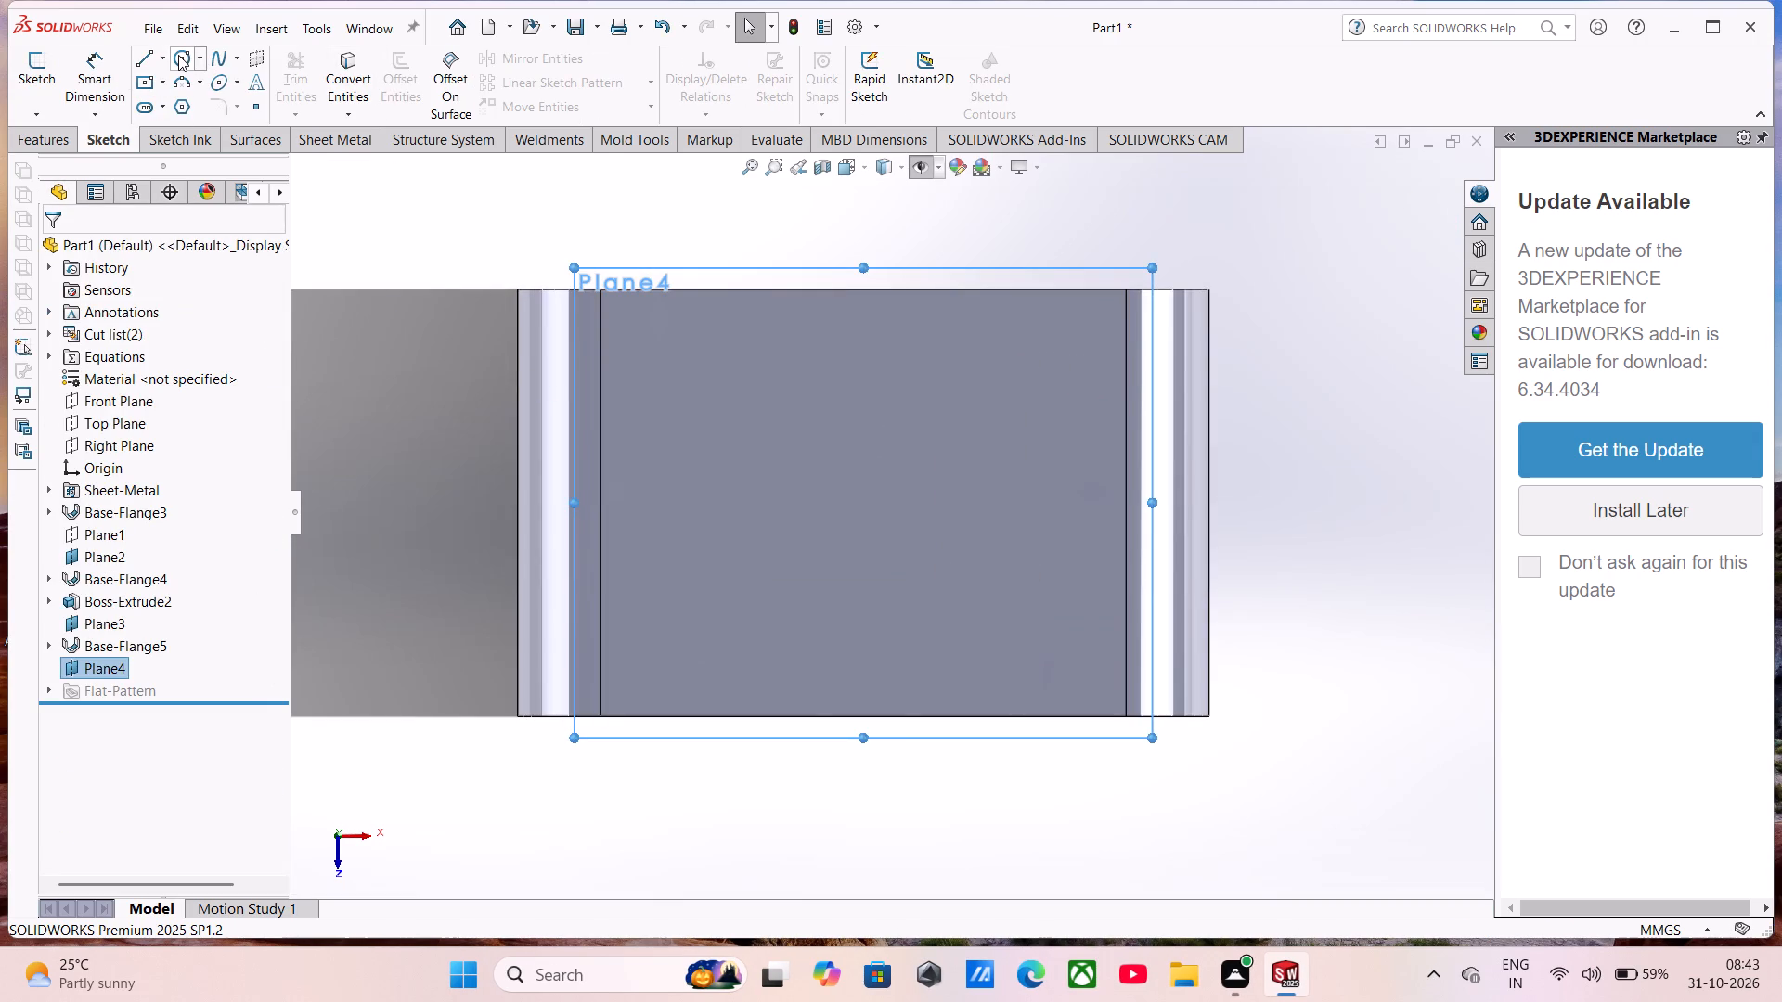
click(178, 55)
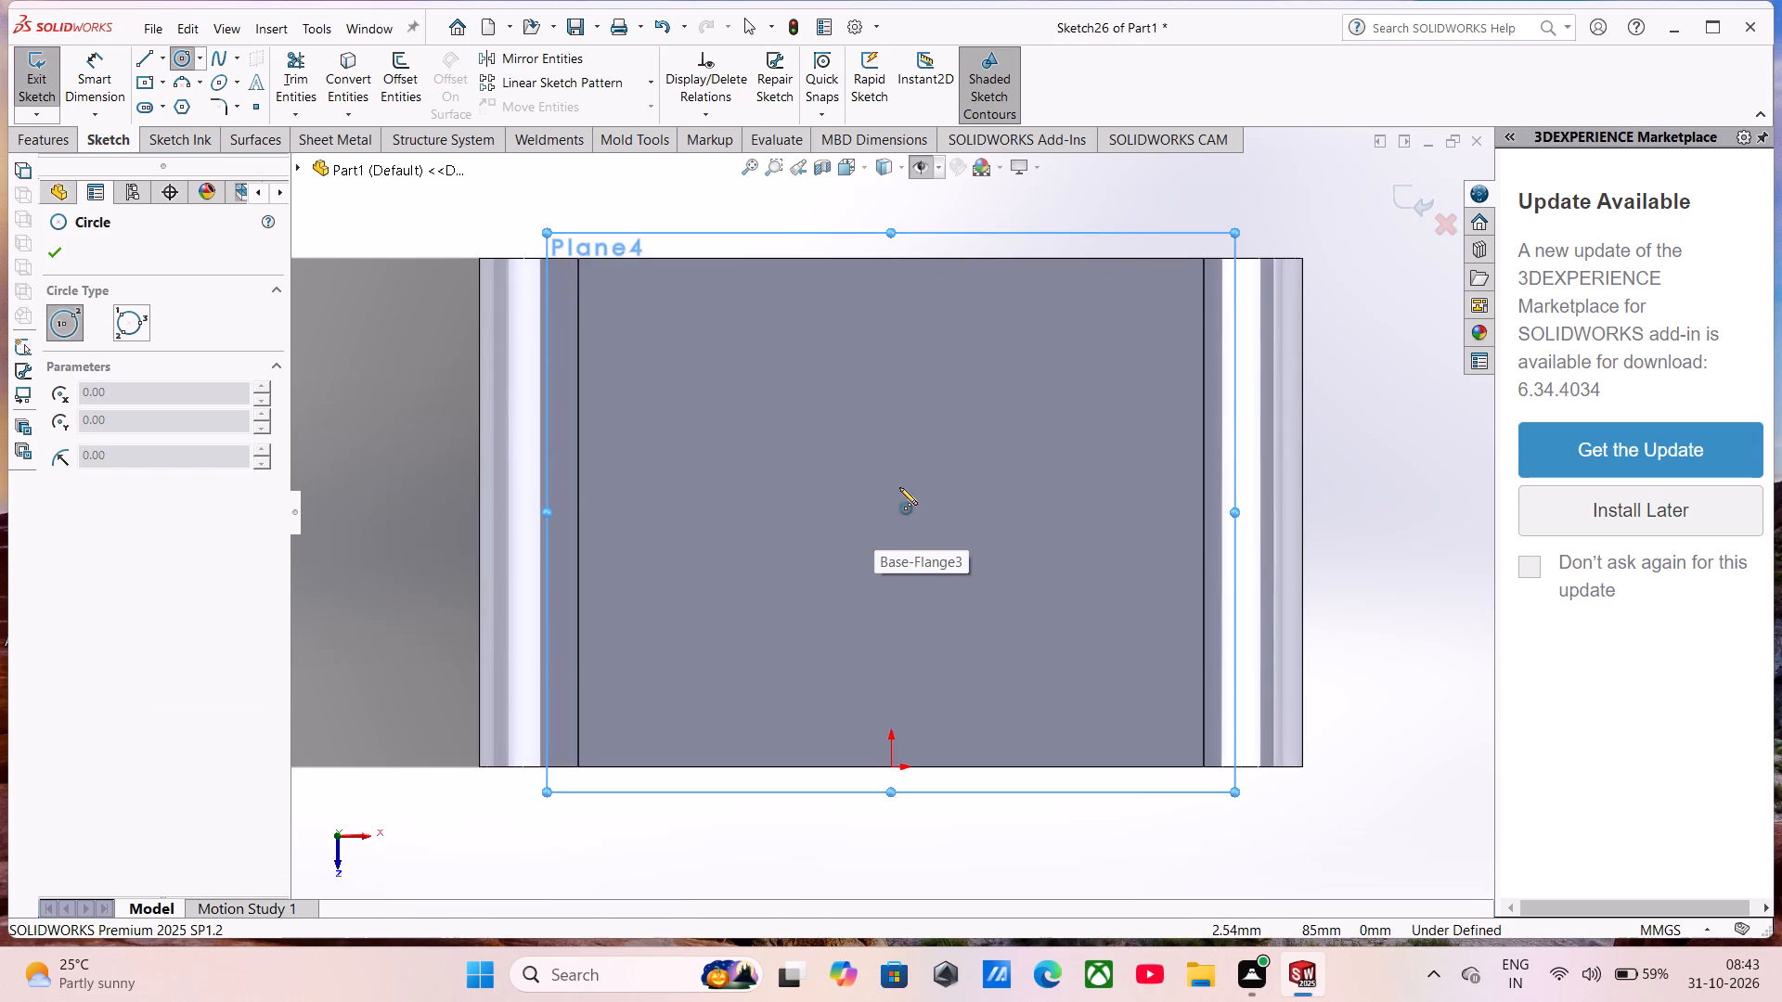
click(889, 768)
click(890, 785)
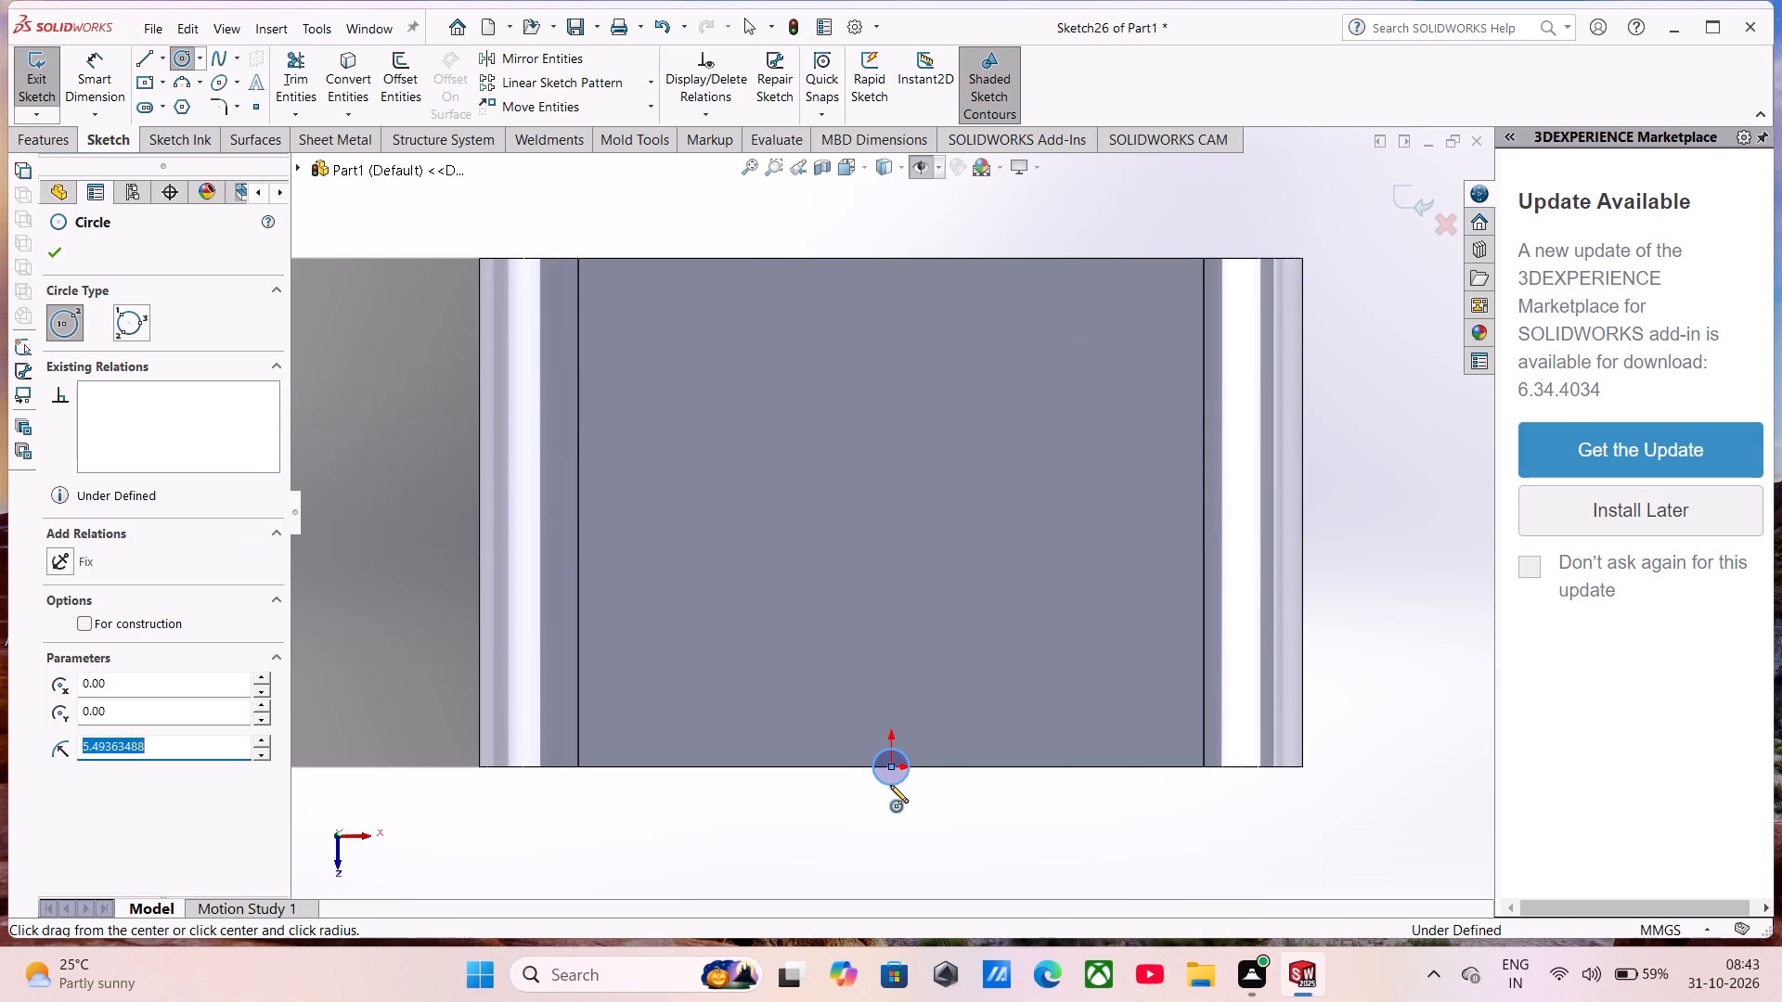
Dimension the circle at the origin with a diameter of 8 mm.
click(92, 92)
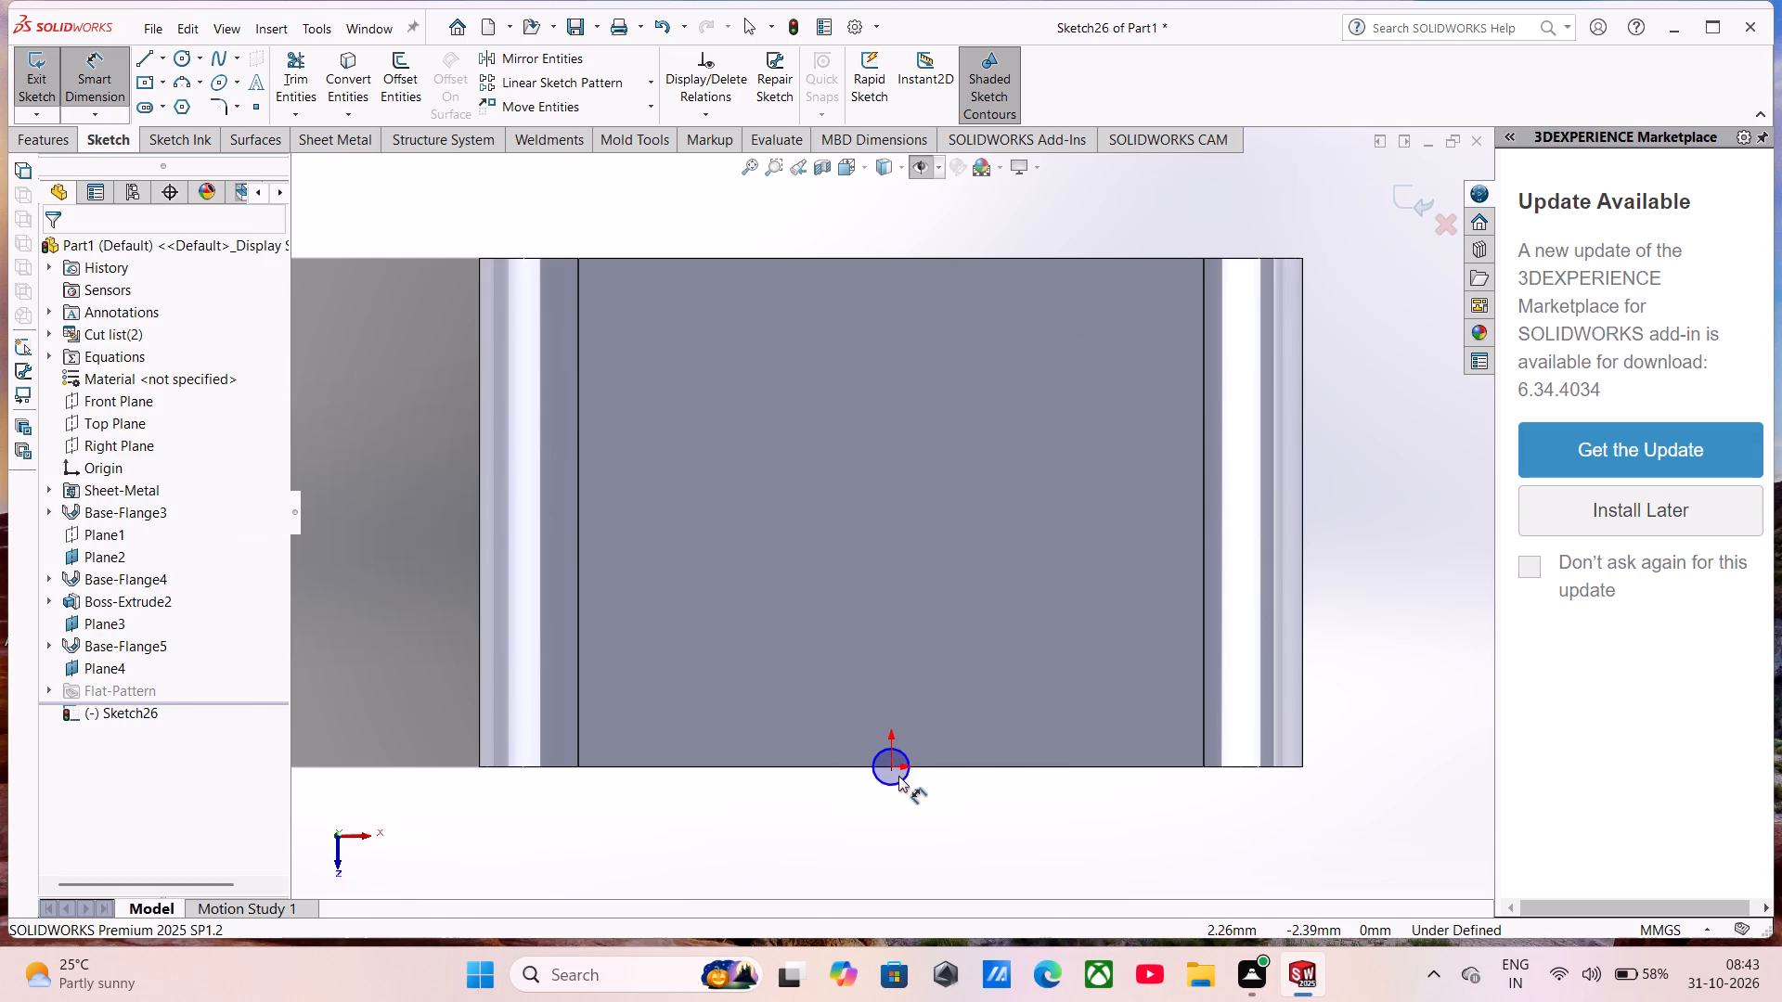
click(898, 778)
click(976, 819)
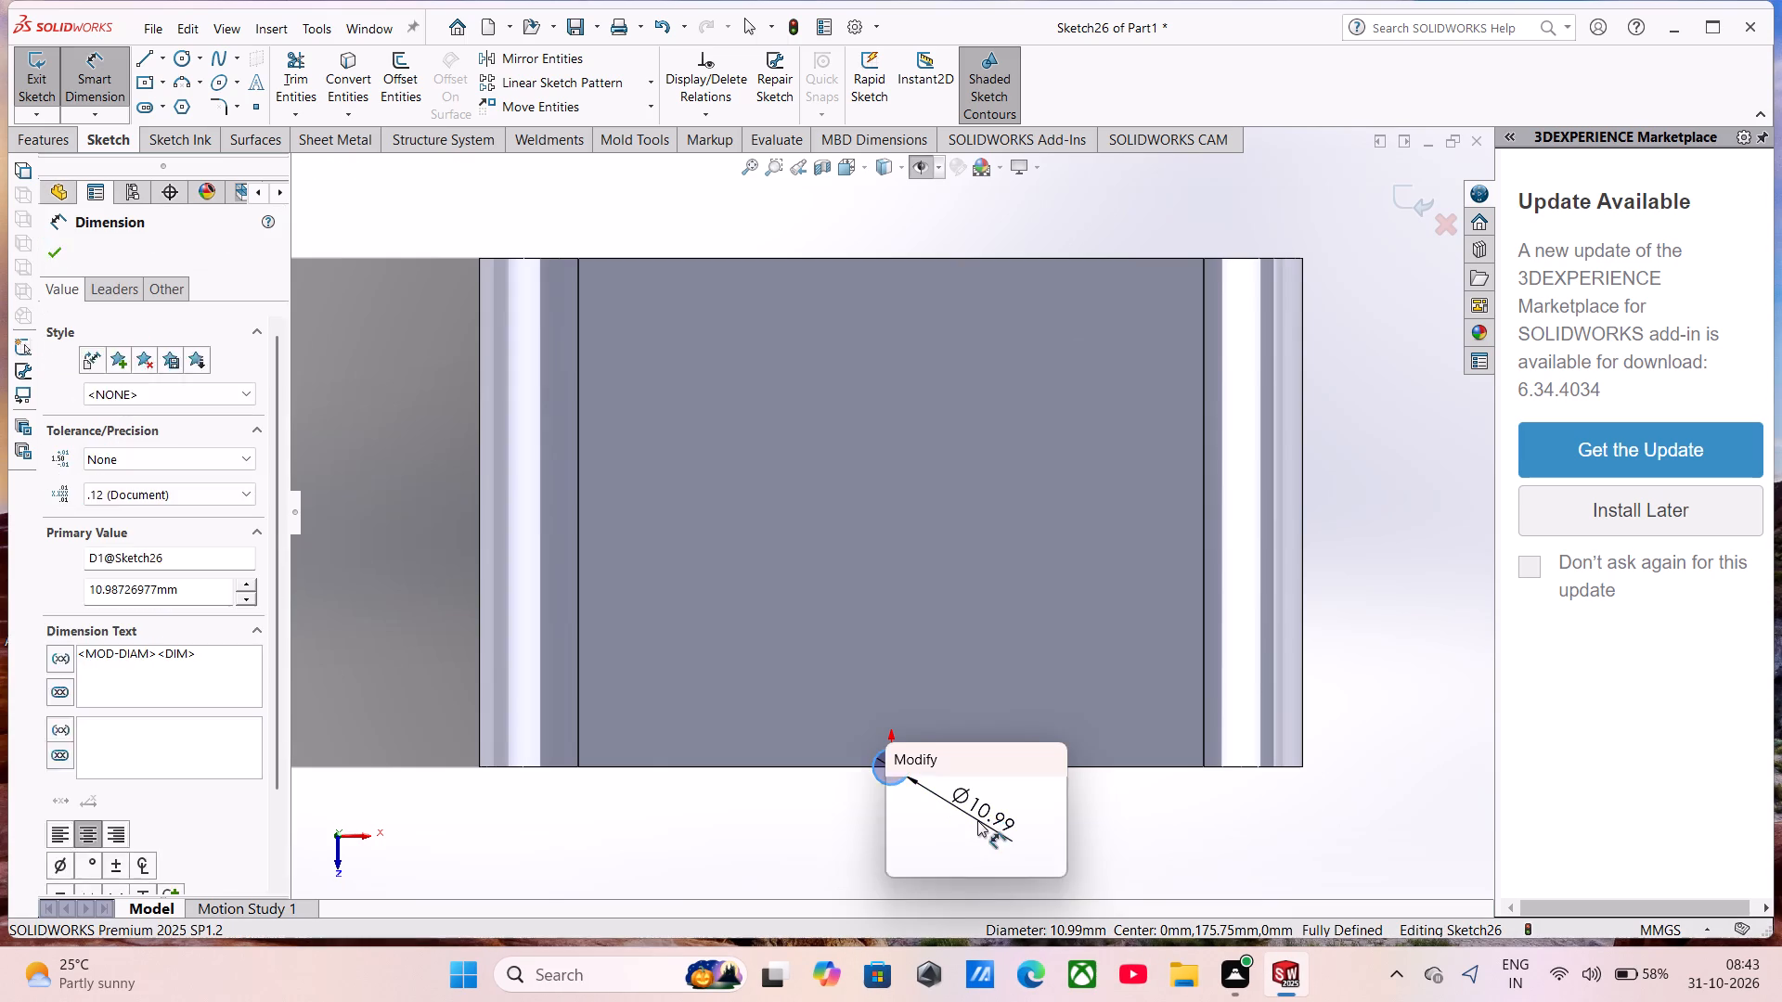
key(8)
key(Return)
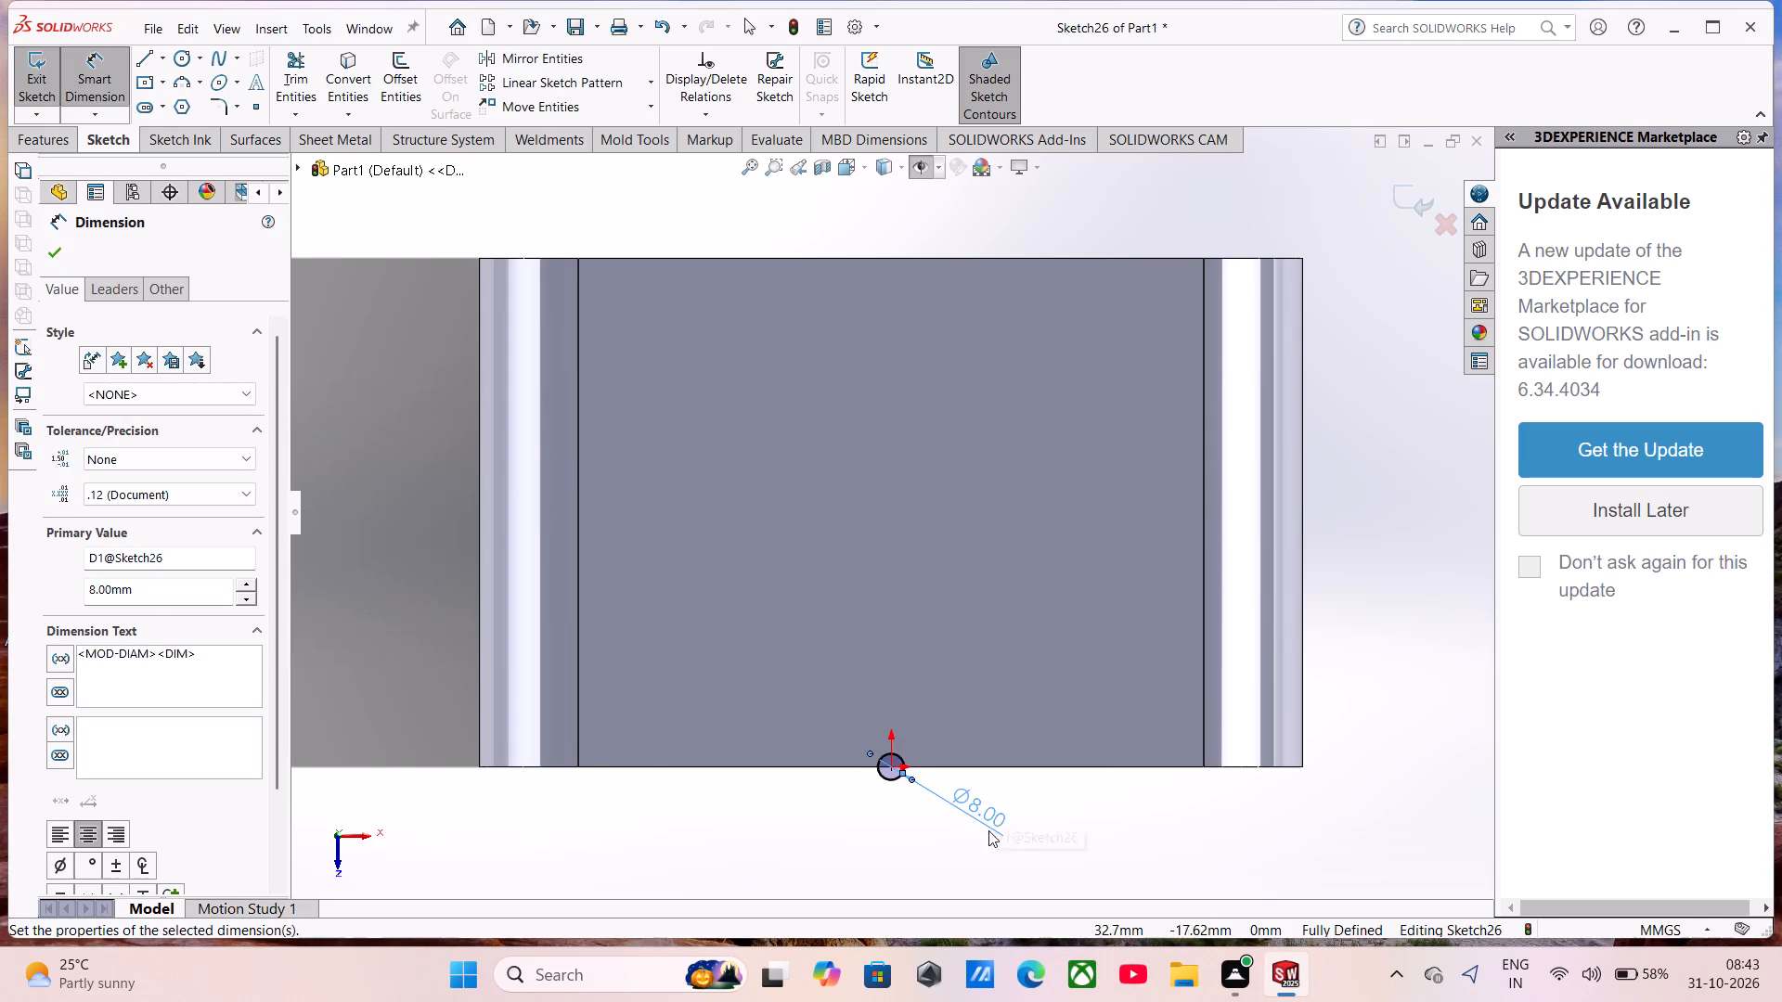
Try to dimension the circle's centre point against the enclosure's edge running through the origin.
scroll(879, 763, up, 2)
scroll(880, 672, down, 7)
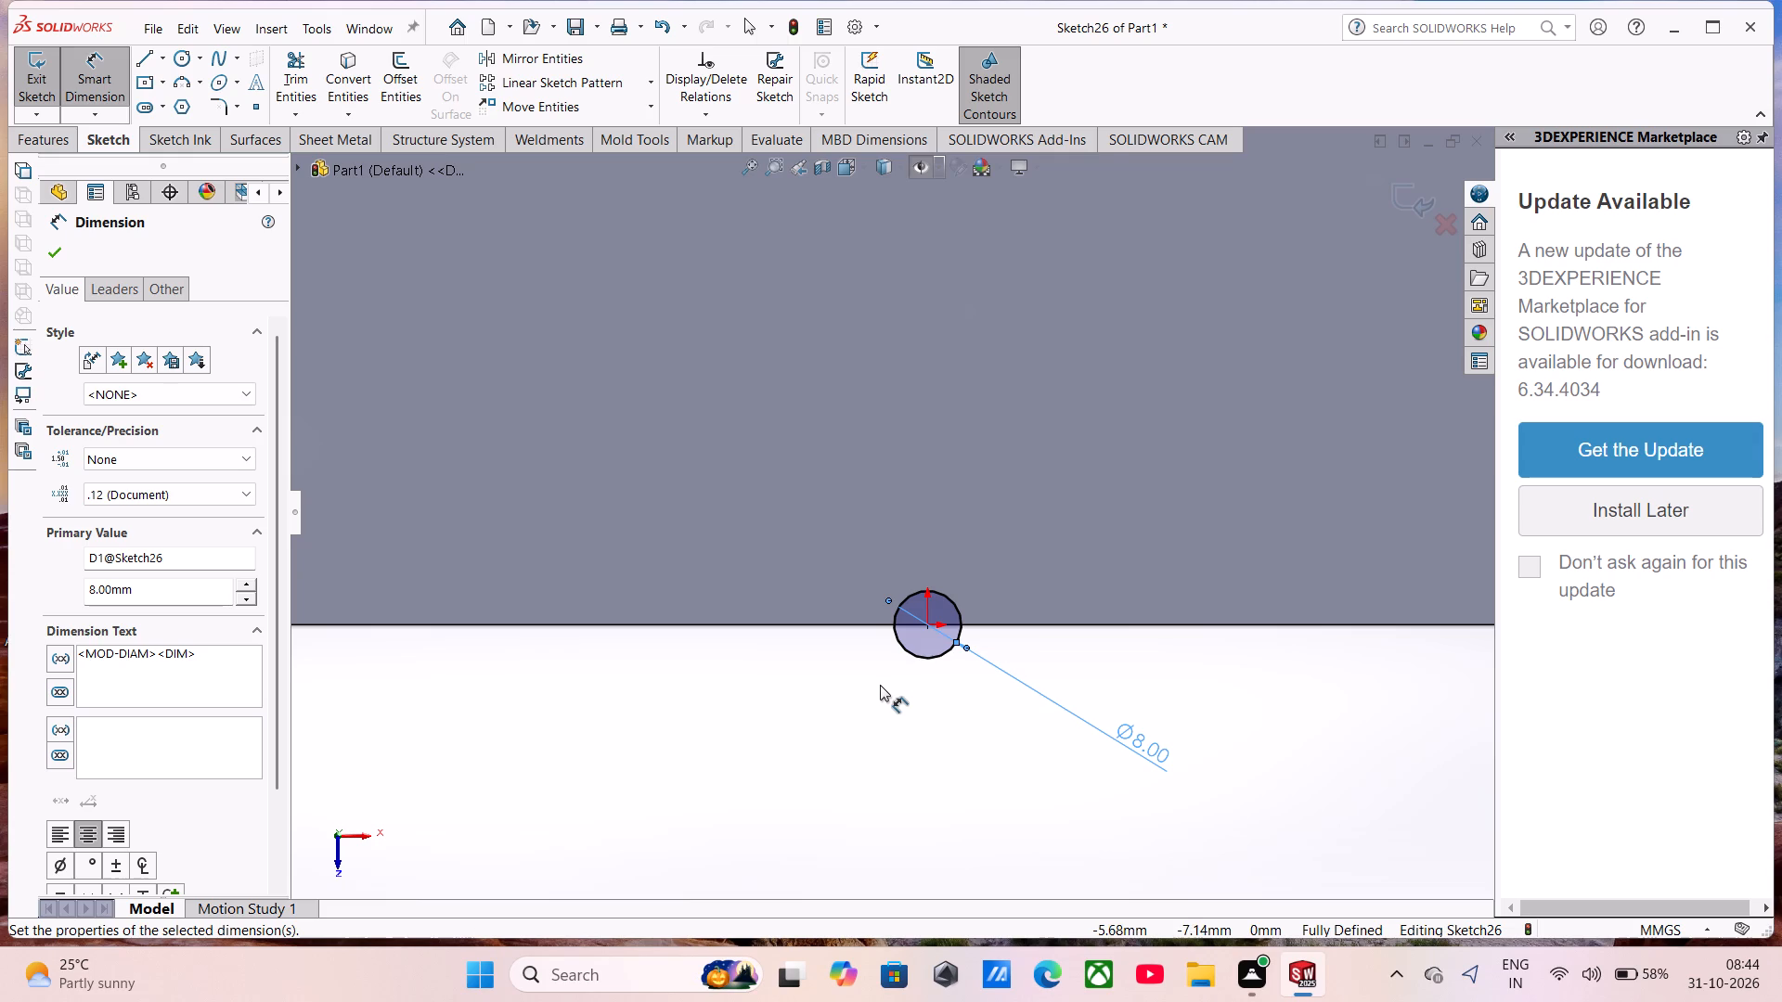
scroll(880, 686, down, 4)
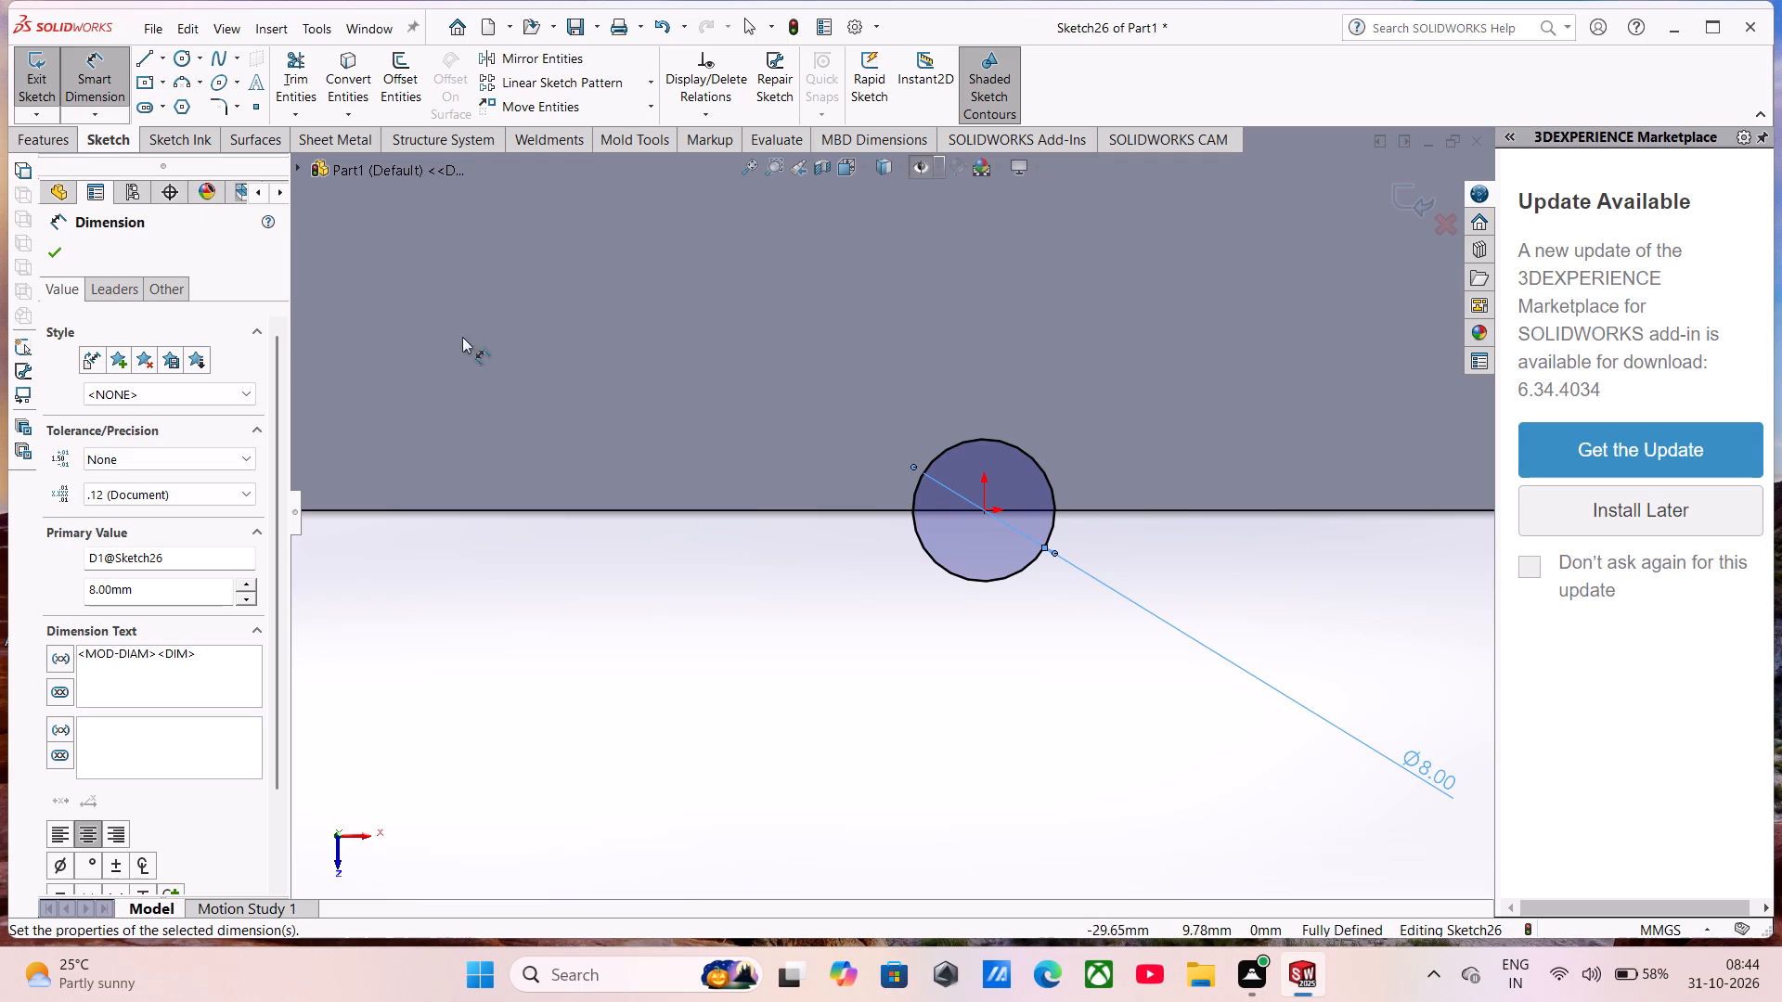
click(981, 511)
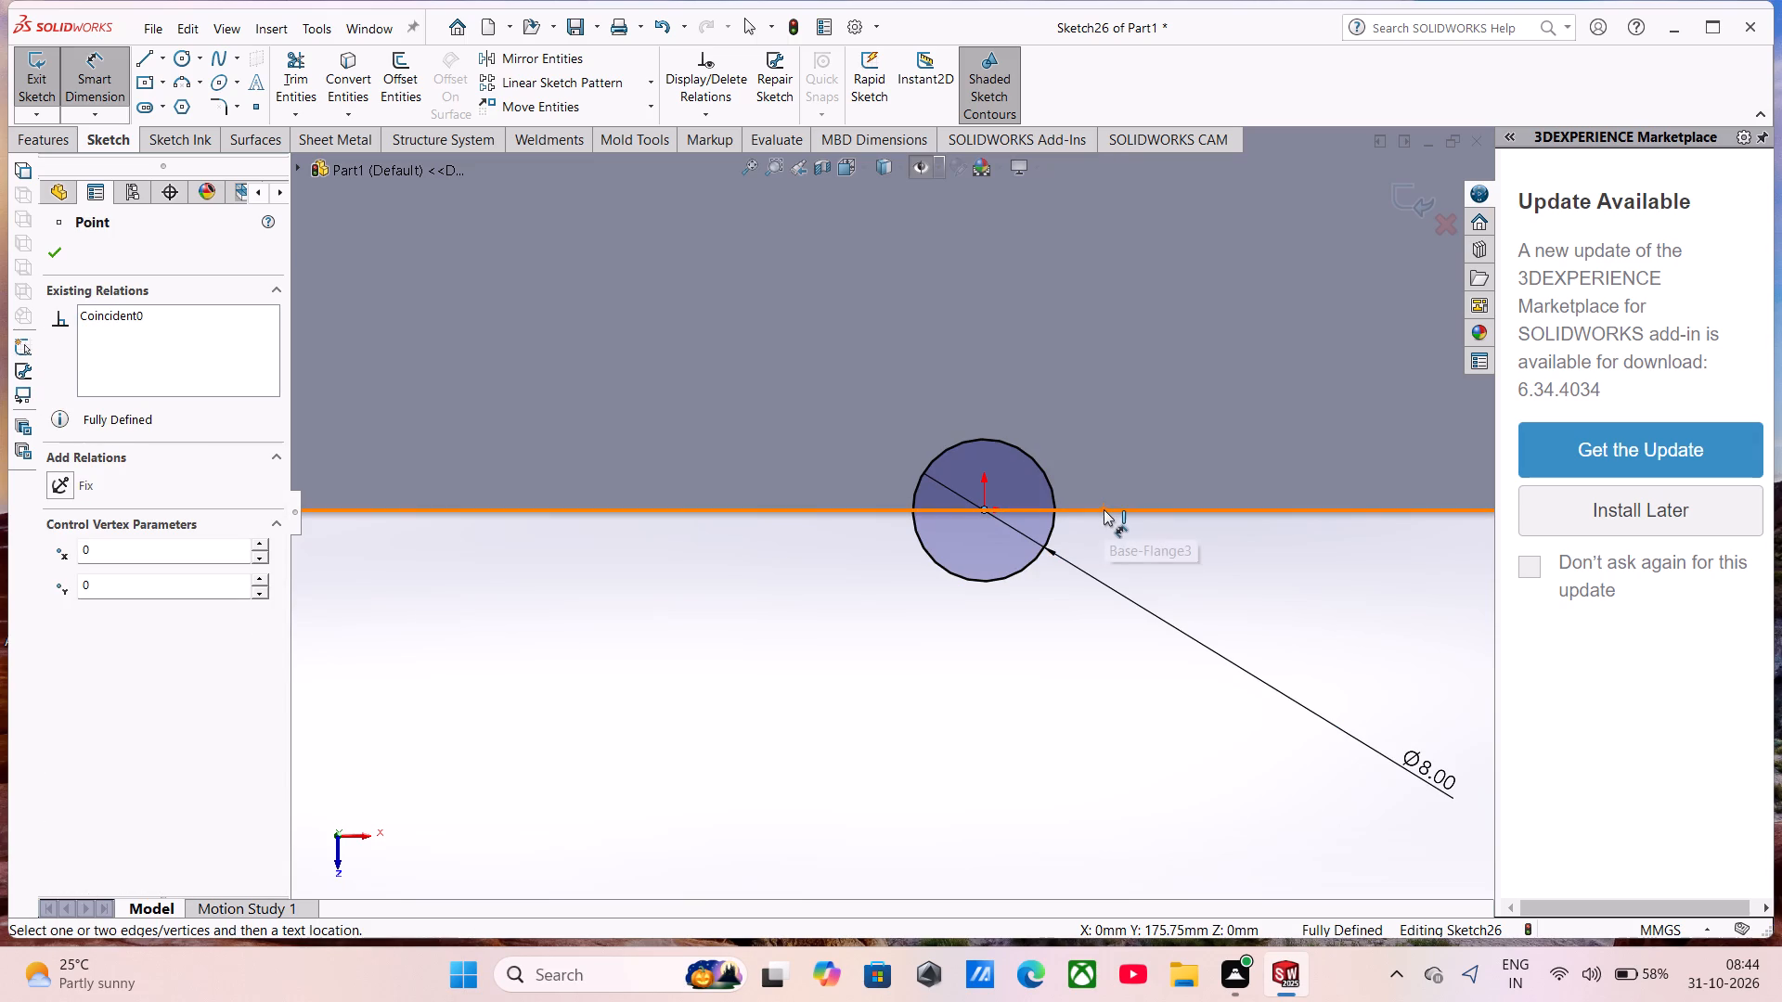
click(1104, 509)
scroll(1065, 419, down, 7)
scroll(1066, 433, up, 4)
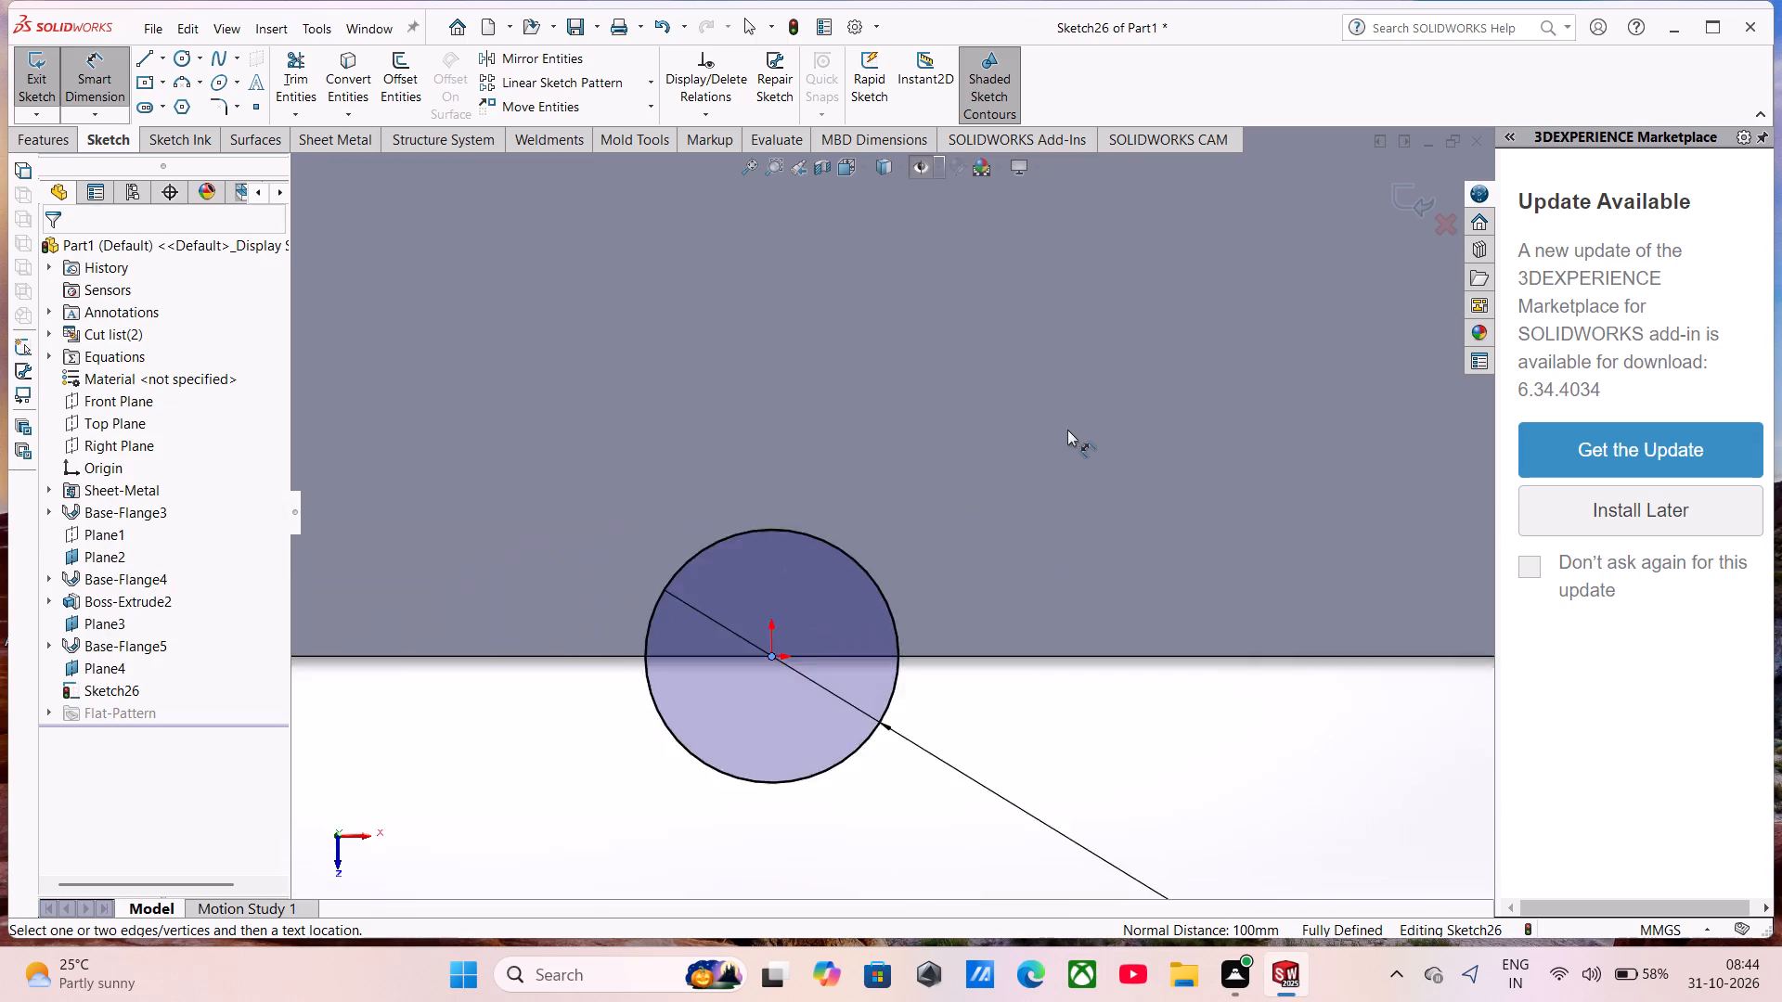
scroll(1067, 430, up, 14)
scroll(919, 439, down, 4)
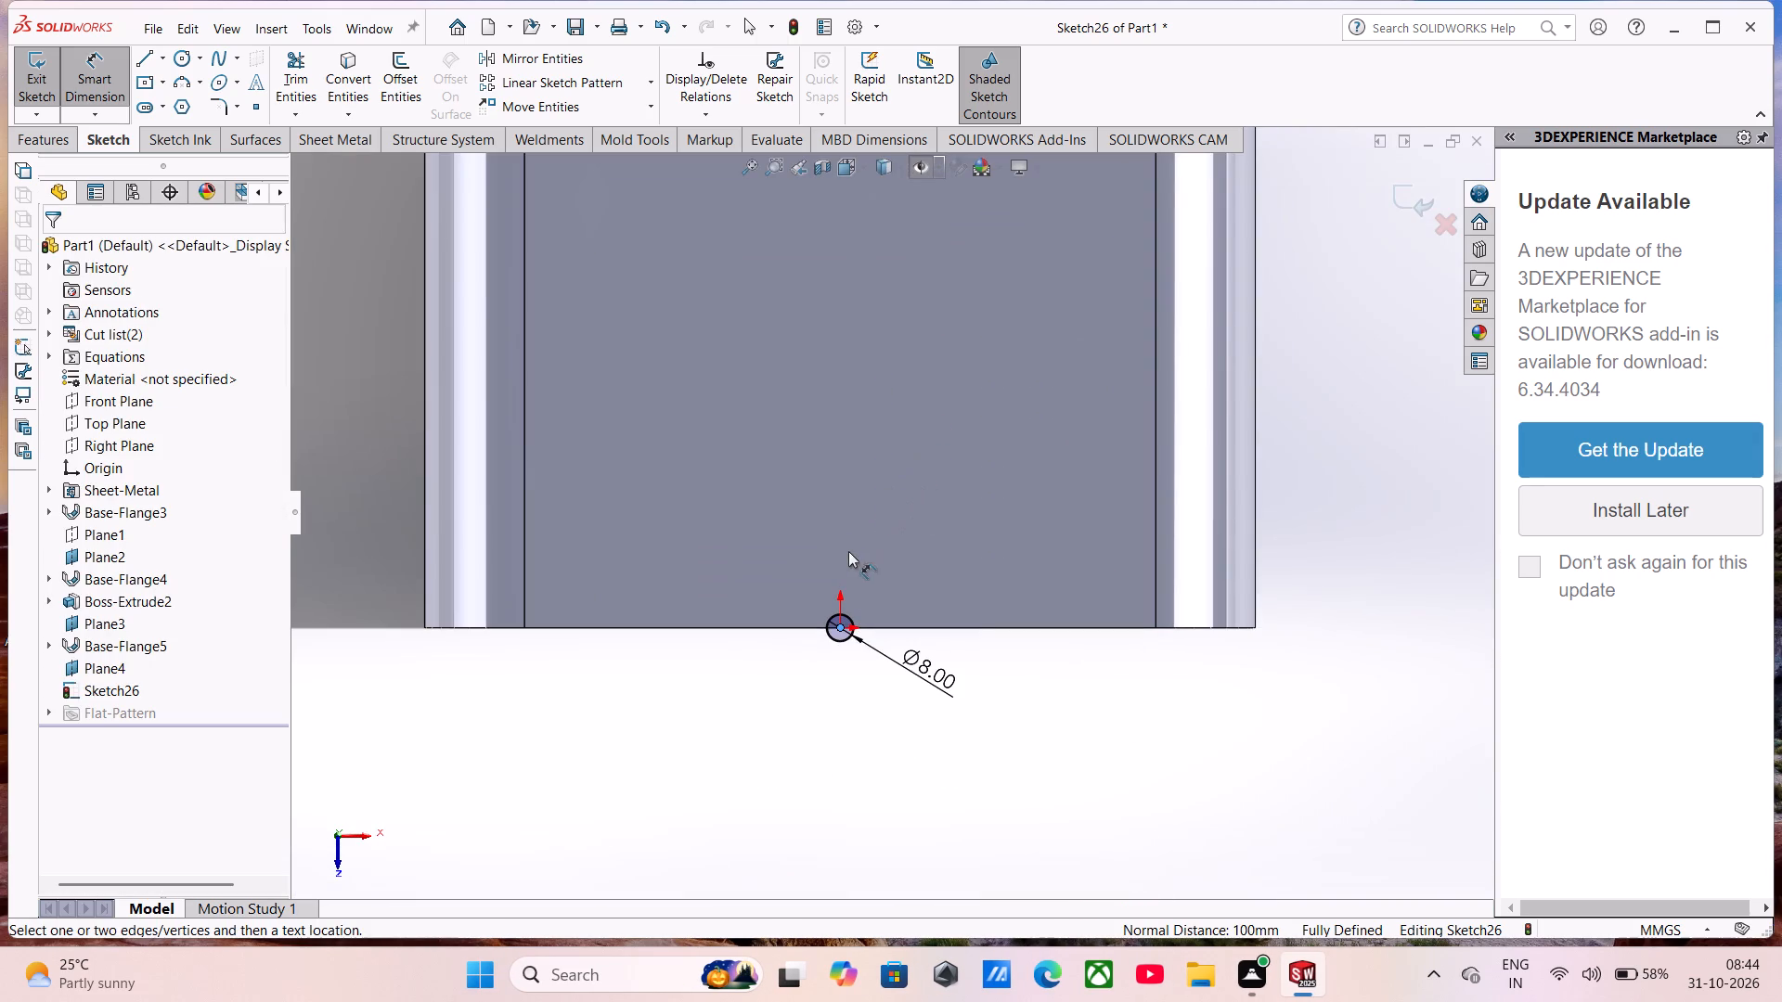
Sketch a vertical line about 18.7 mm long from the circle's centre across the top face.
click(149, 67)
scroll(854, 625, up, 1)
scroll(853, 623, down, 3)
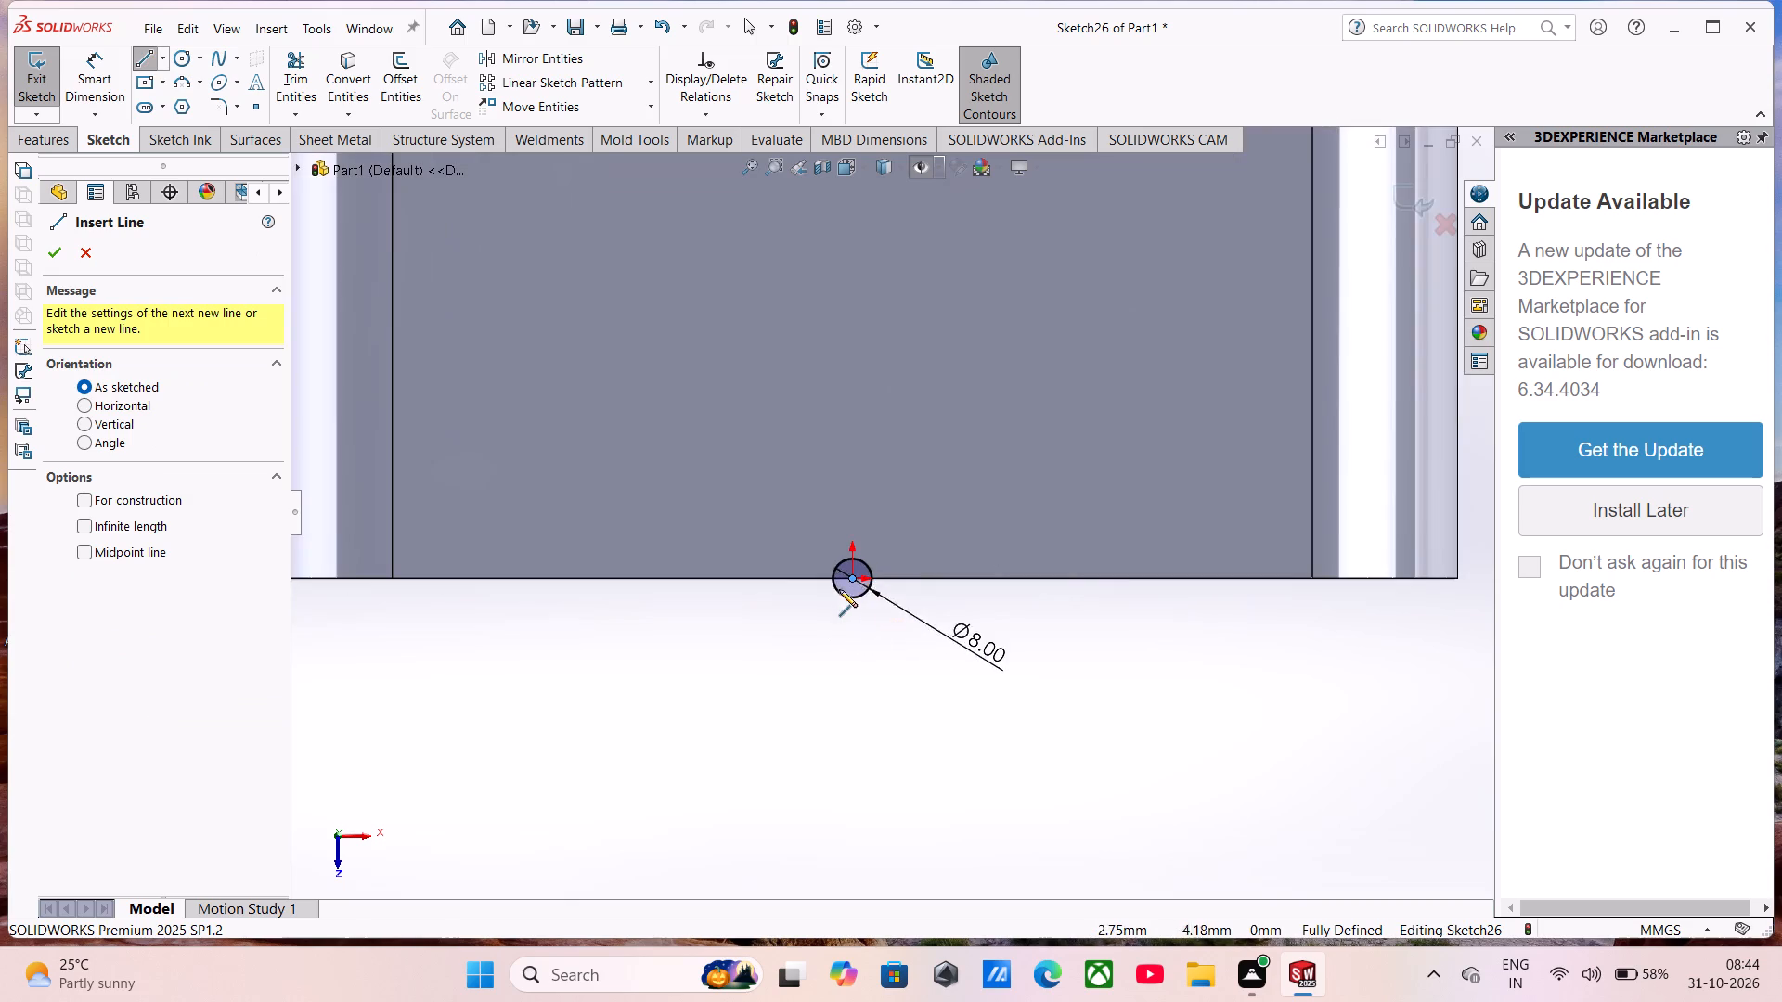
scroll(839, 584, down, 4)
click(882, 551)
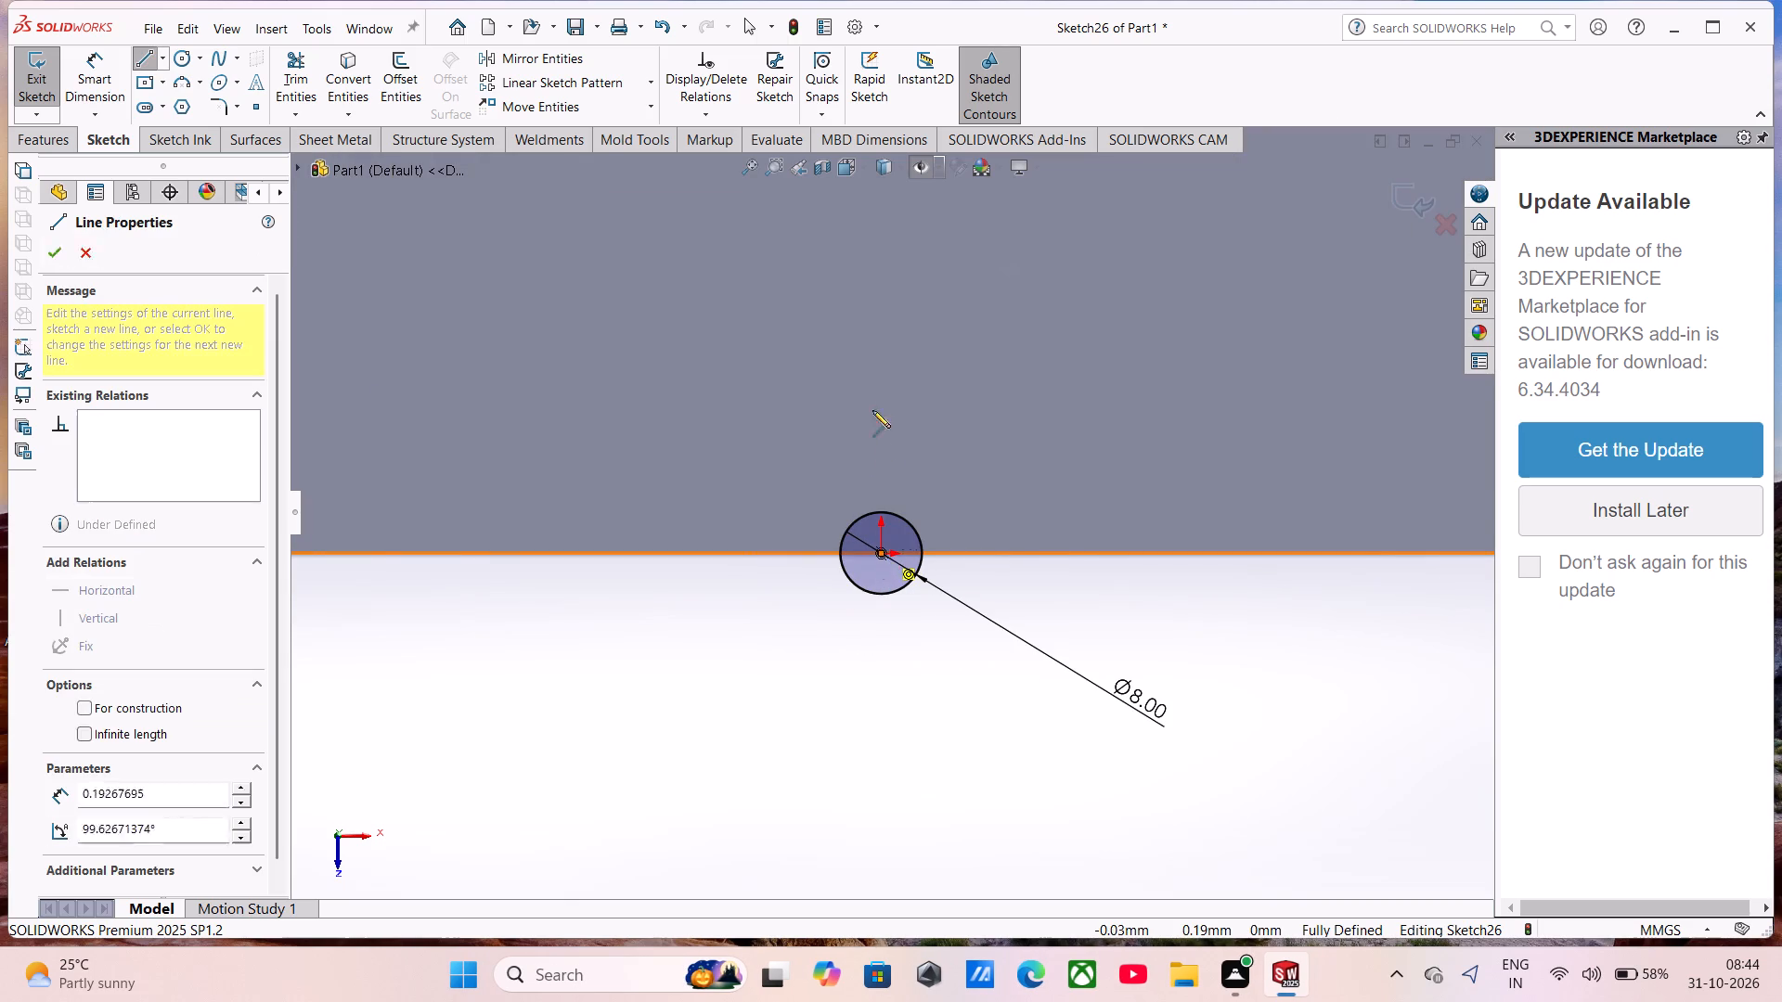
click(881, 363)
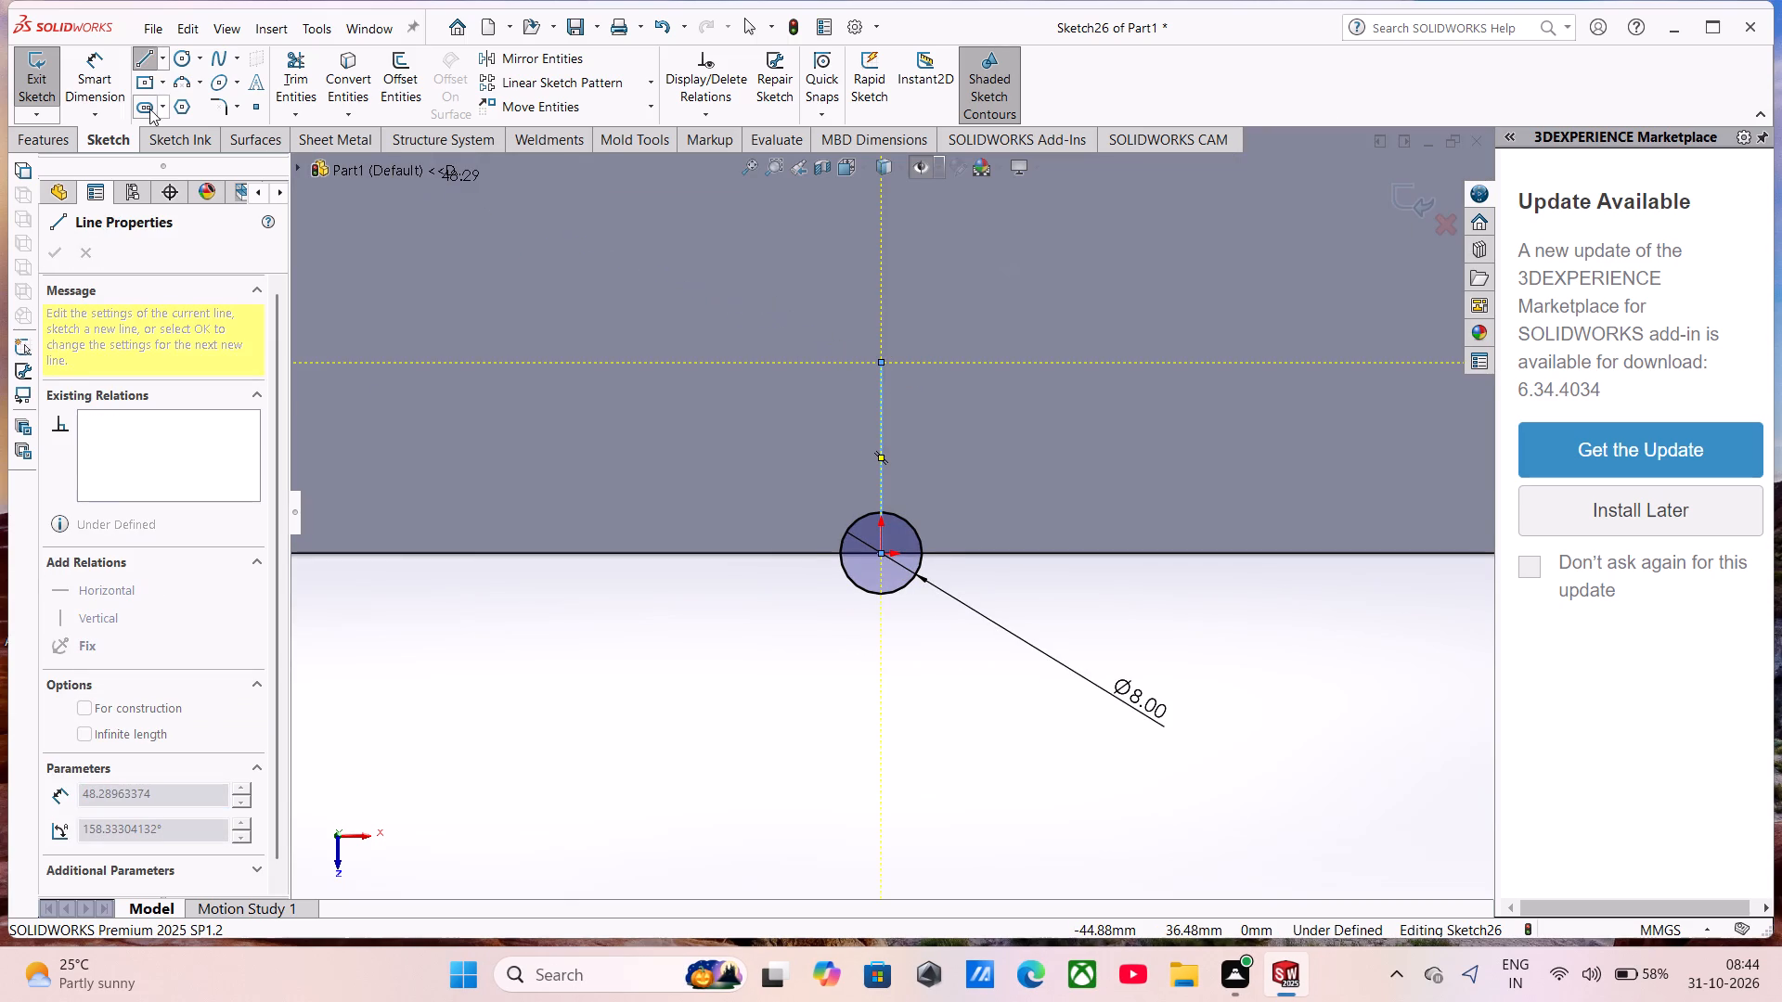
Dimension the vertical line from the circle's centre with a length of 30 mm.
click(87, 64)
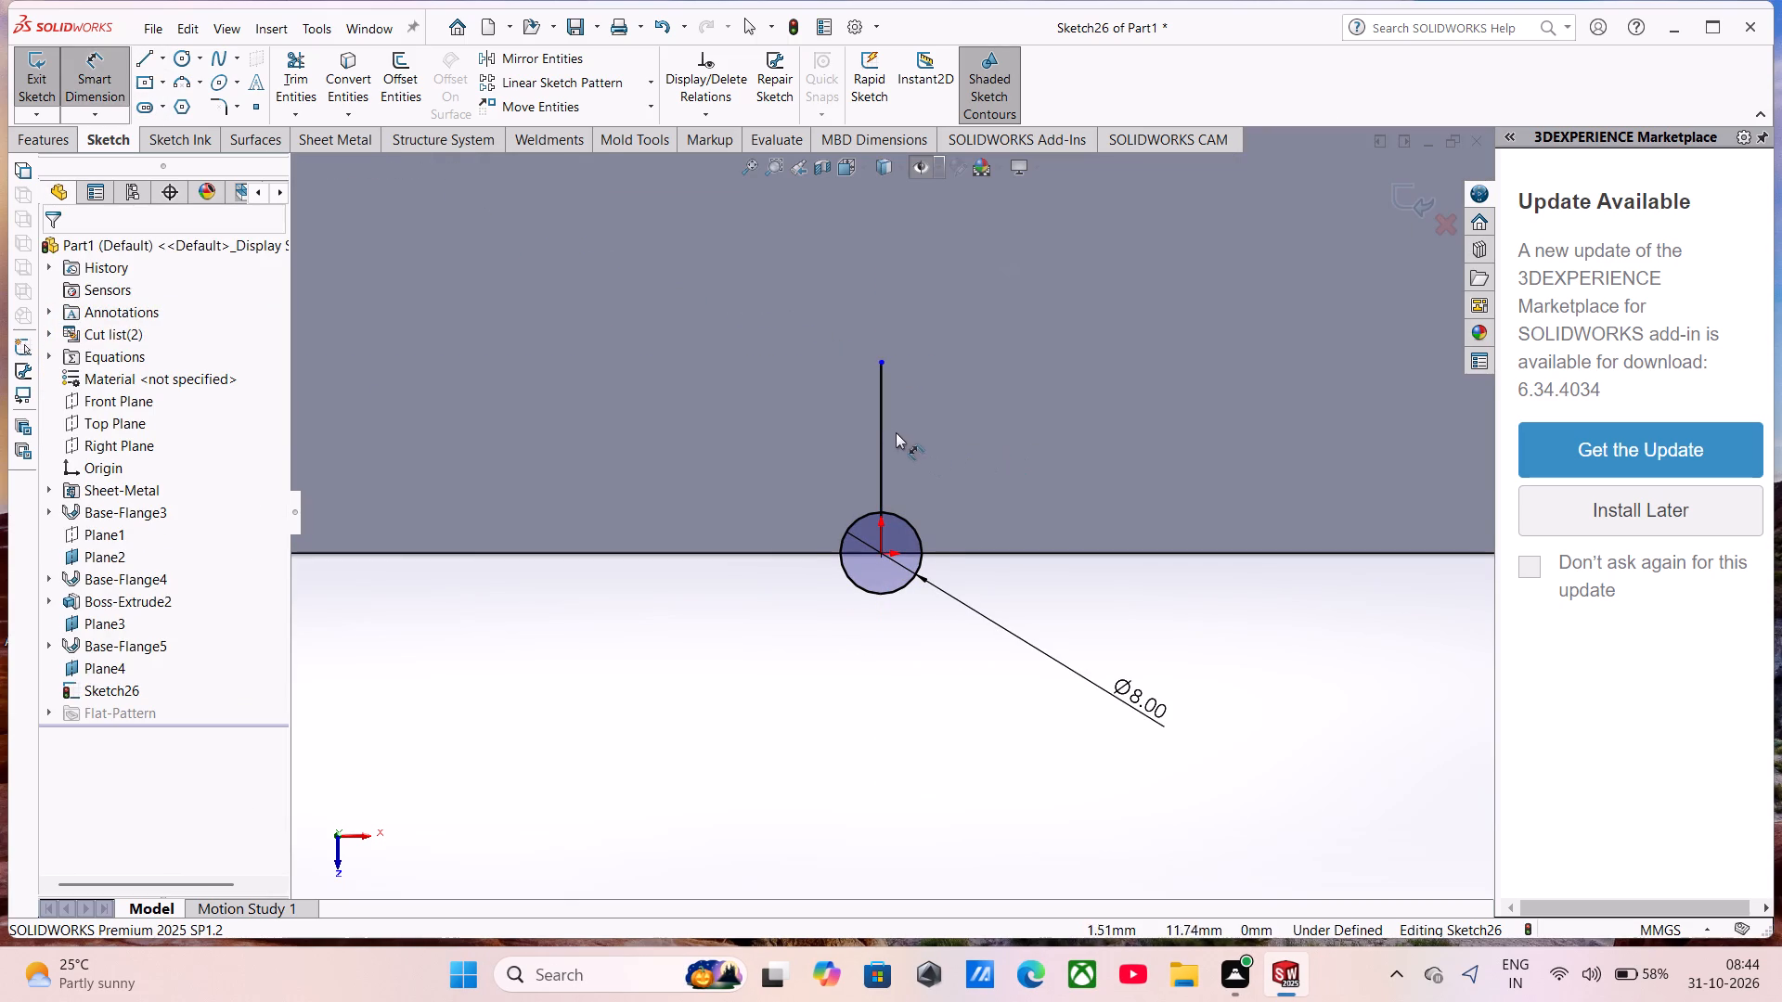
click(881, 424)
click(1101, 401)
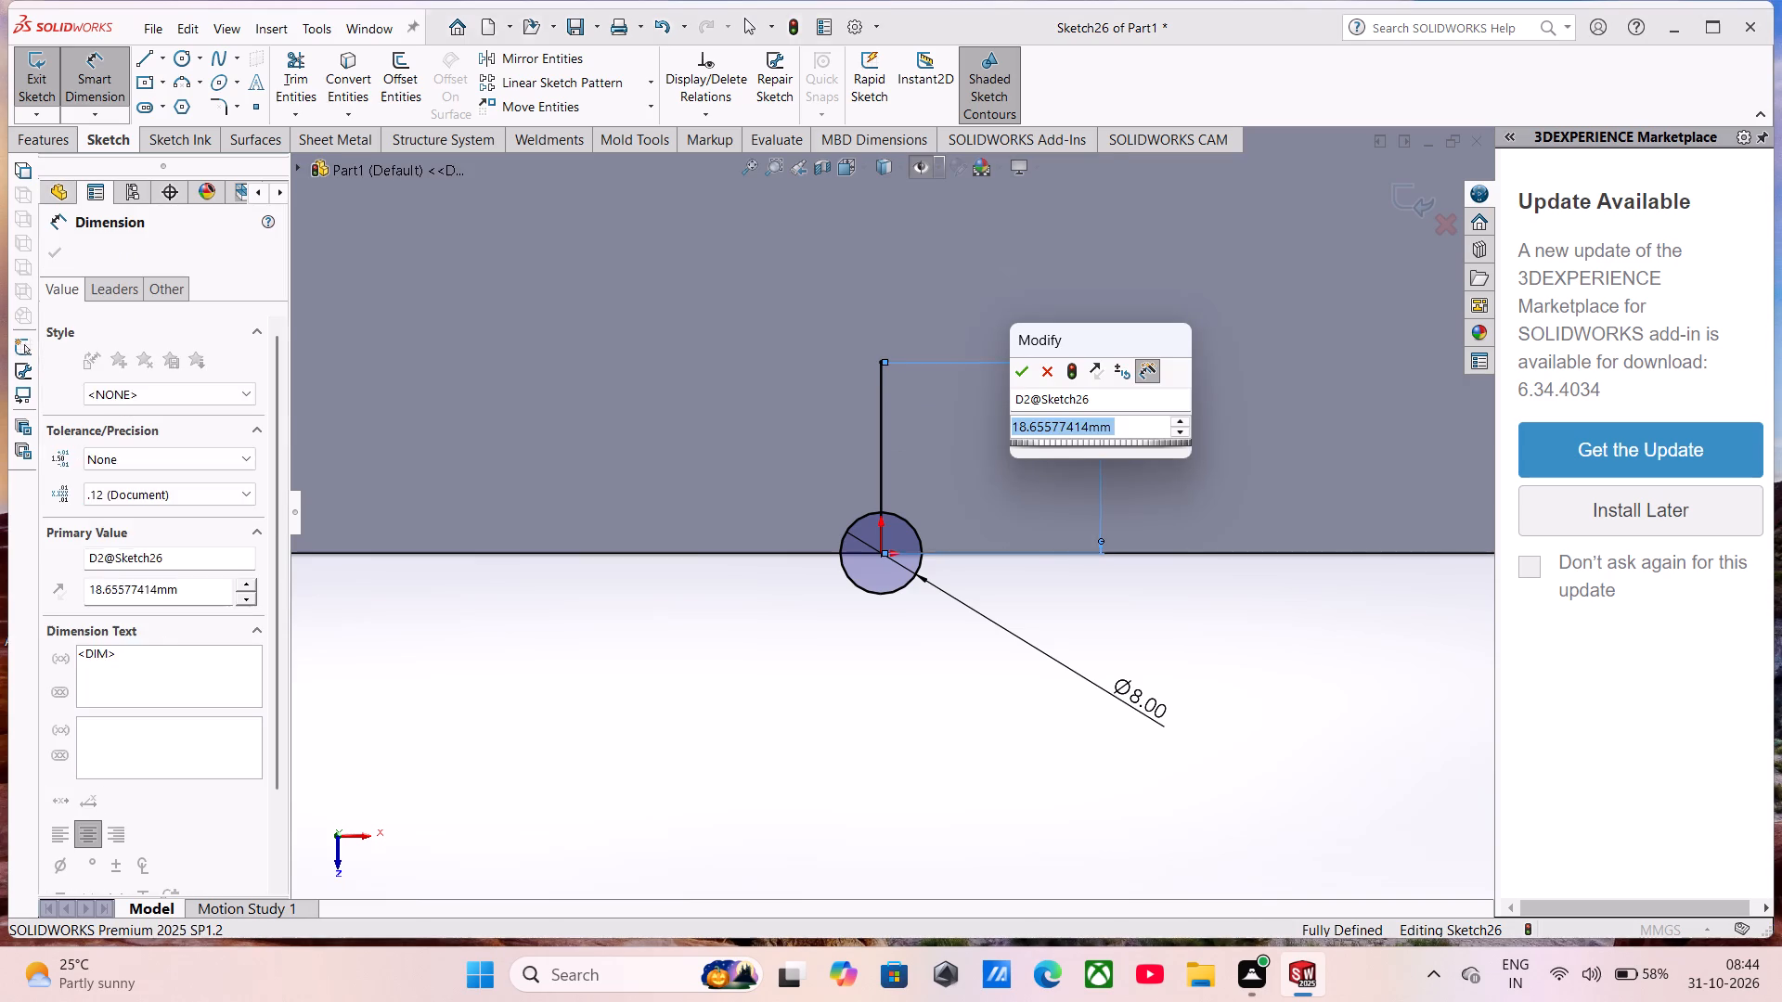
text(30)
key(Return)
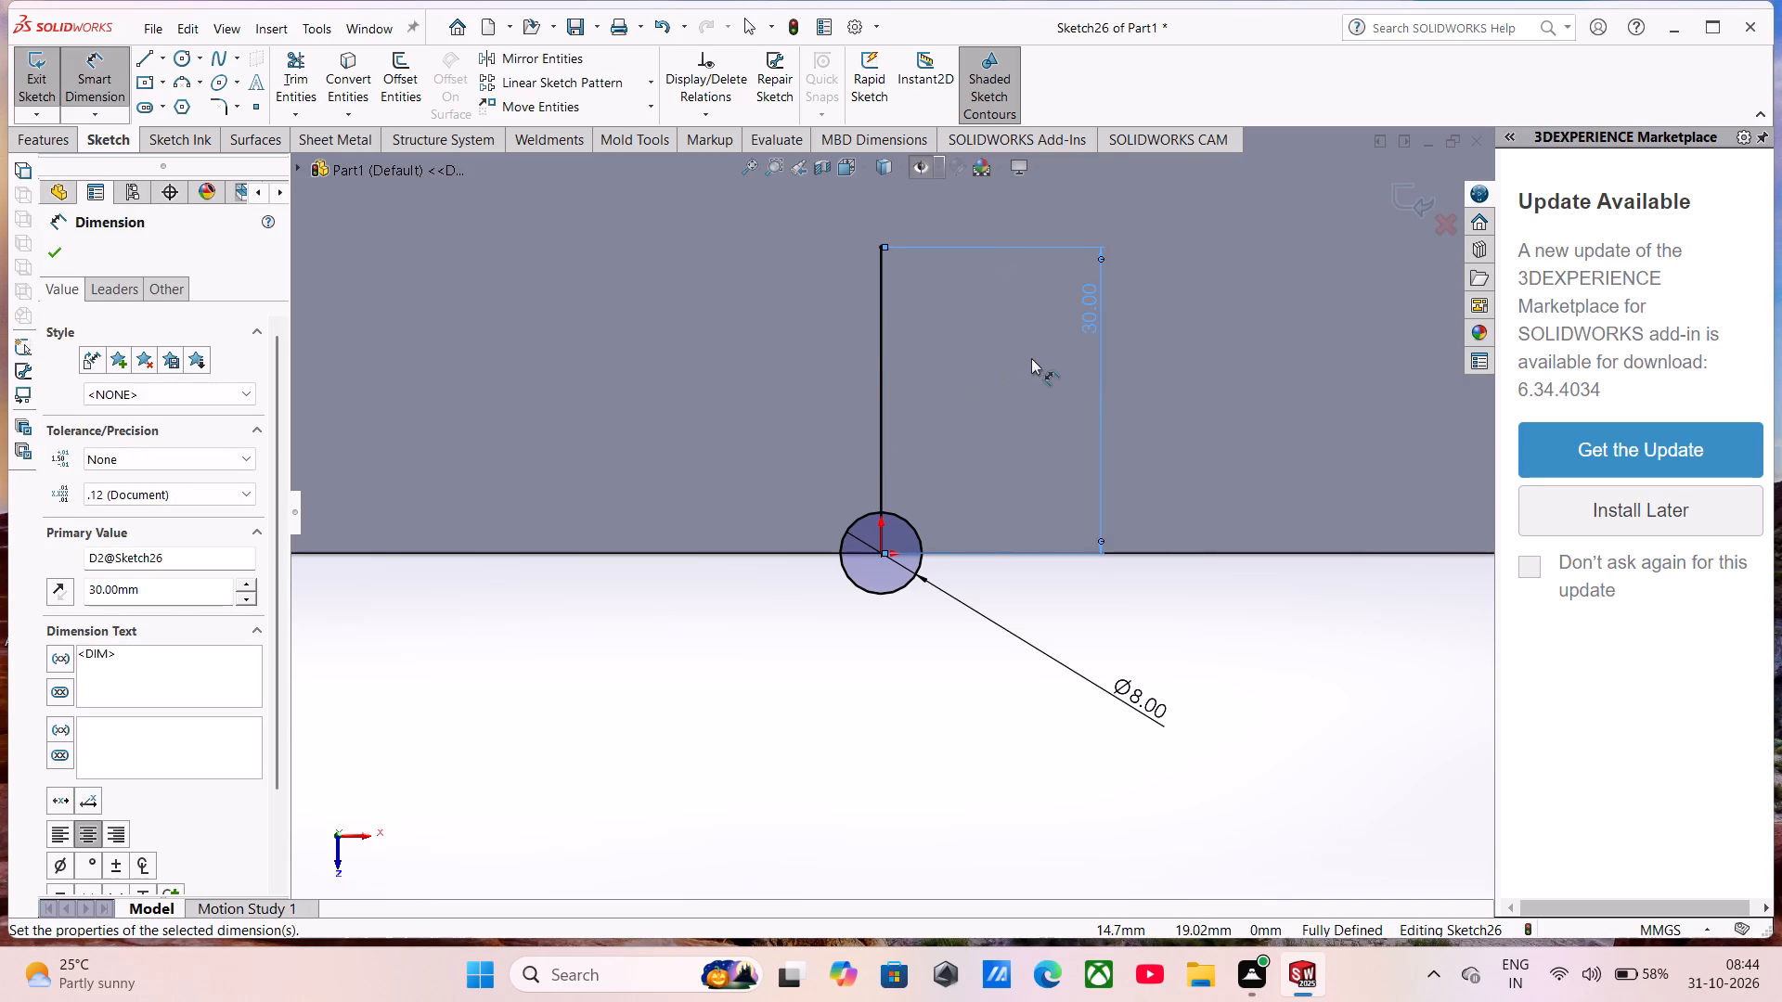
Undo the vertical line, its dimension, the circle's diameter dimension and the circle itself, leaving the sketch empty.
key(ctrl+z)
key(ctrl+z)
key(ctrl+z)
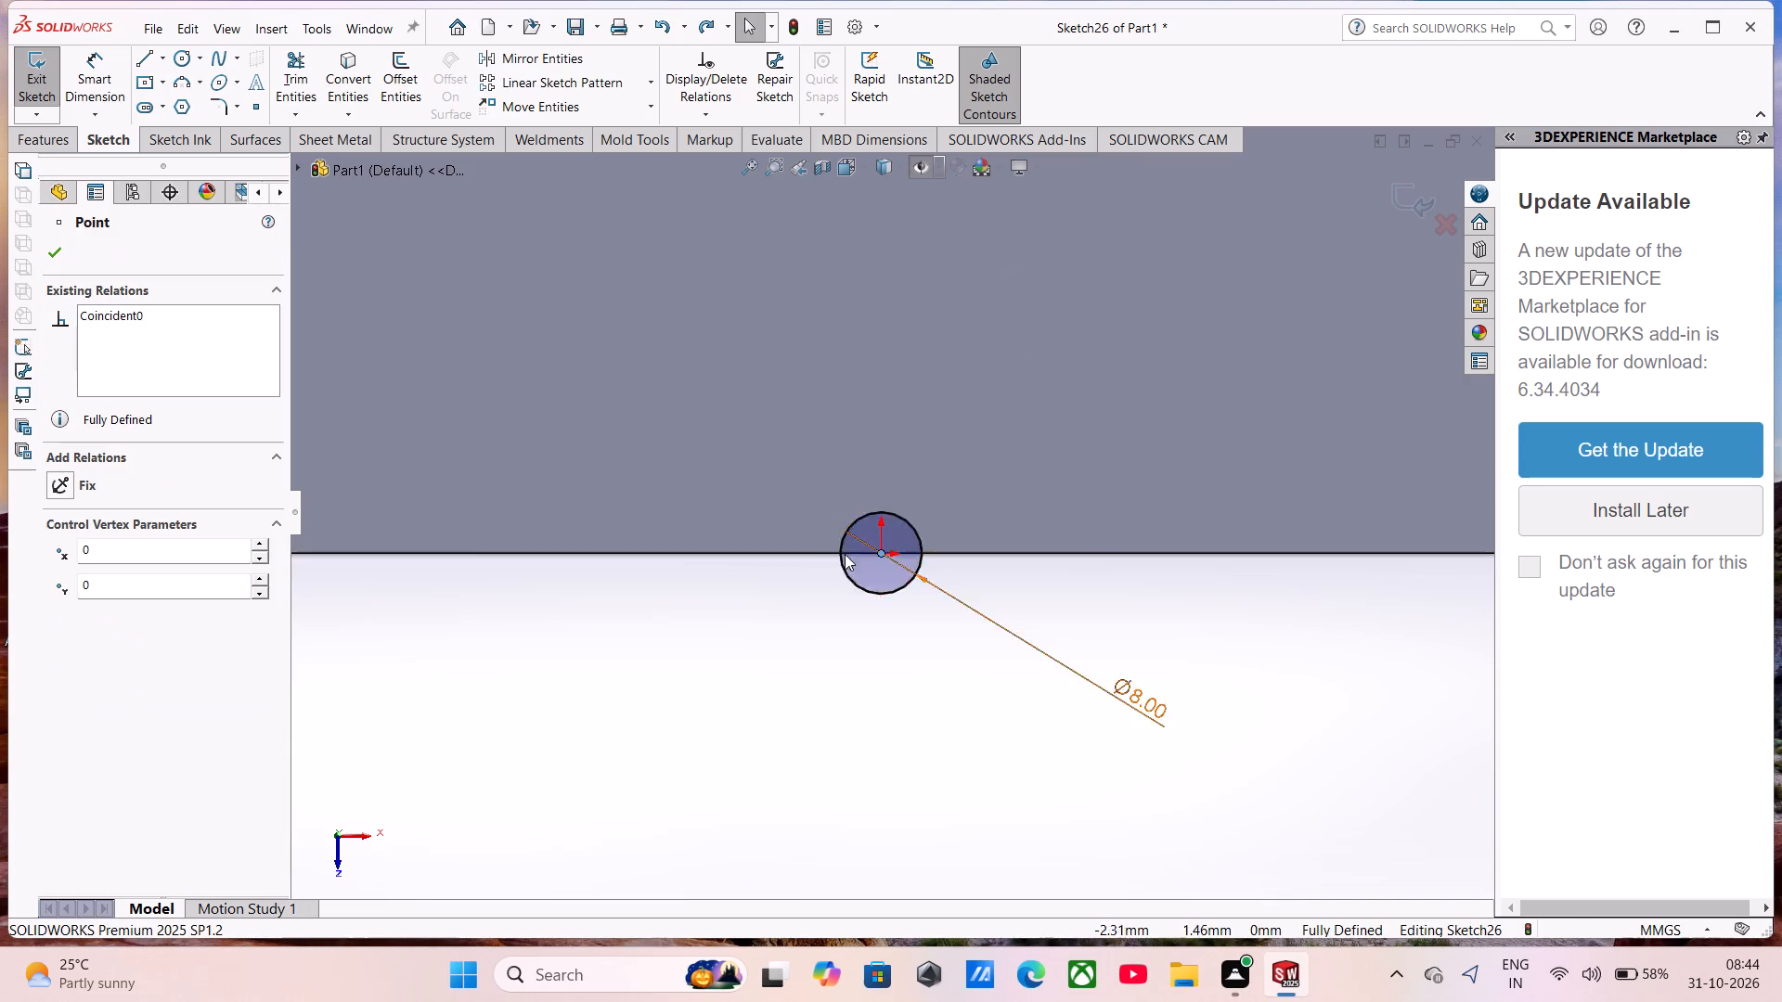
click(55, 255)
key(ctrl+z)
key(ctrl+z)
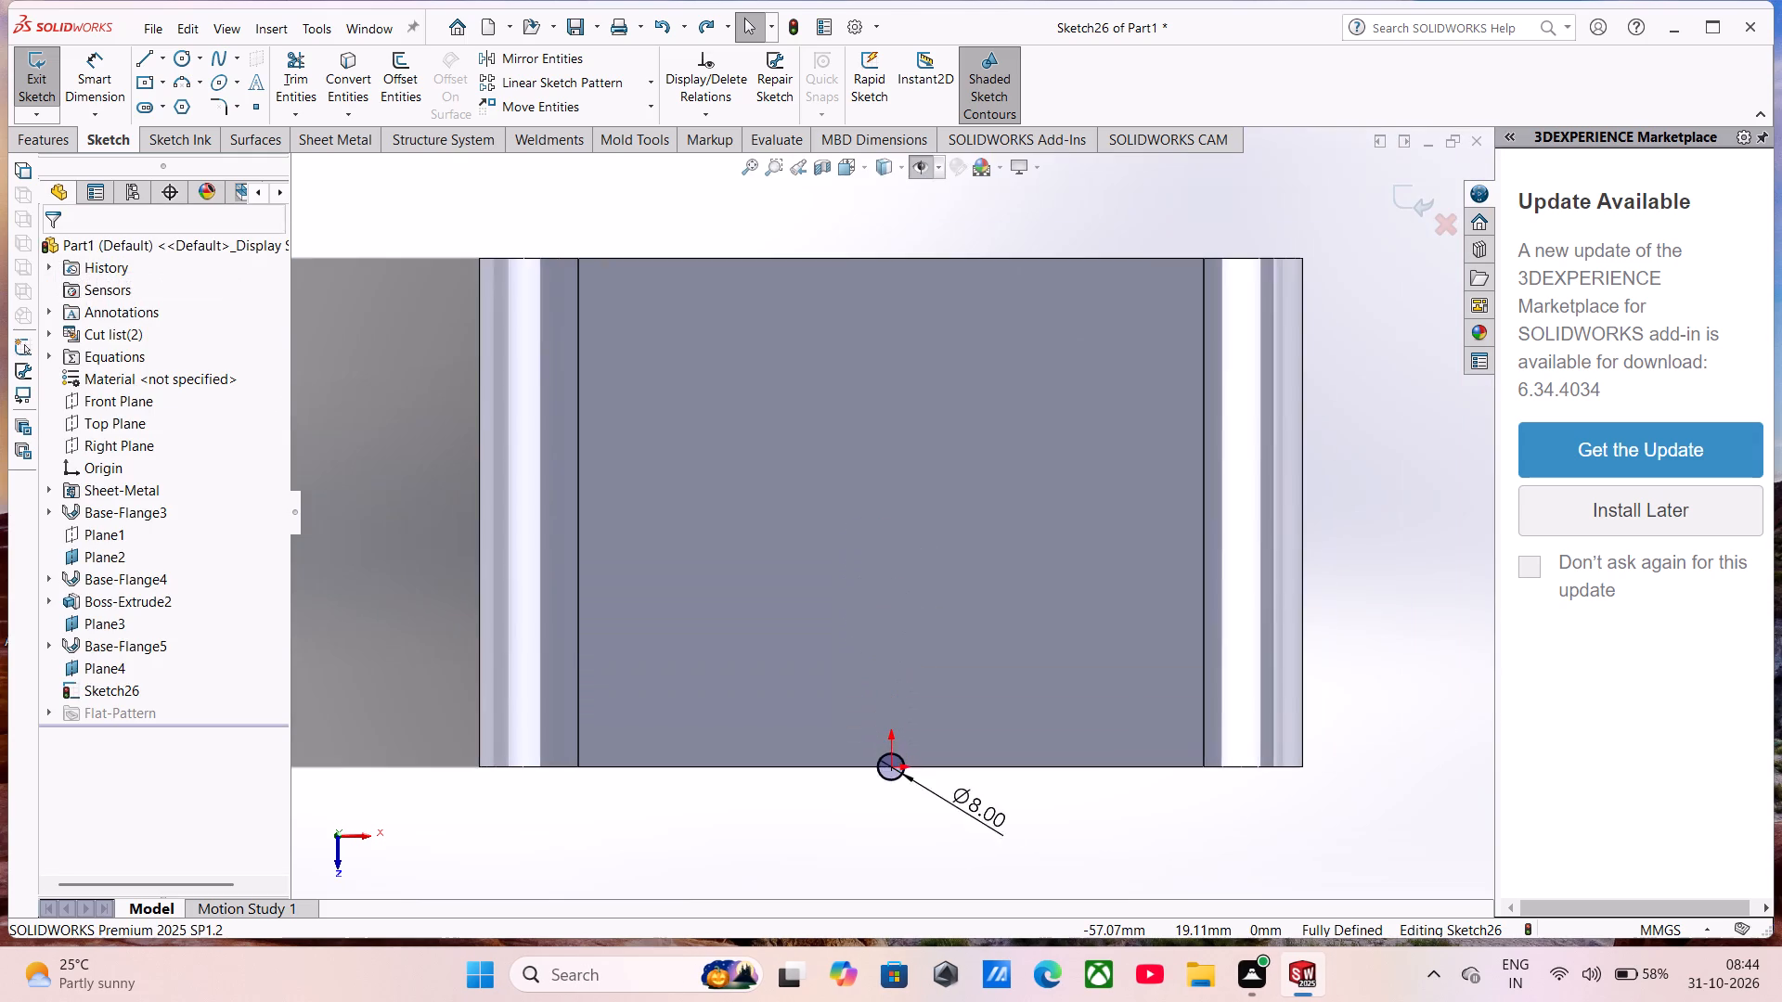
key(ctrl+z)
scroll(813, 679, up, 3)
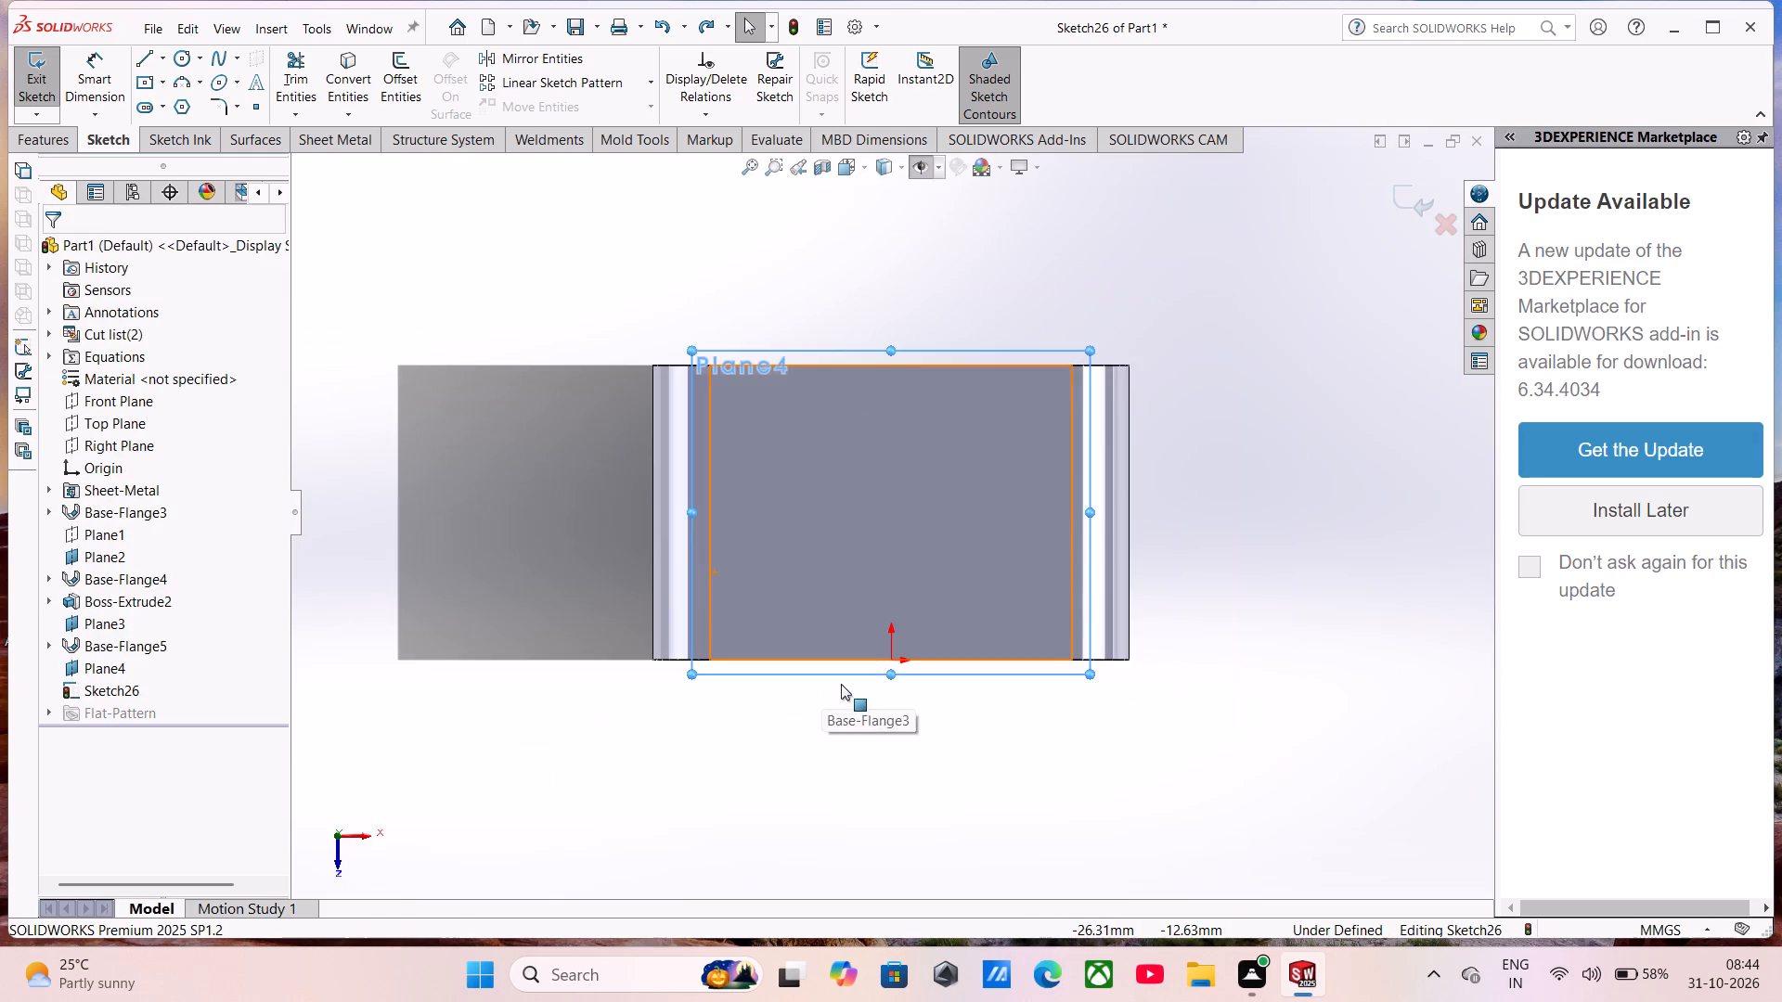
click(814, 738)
Sketch a circle of about 7.2 mm radius over the top face, aligned vertically with the origin and about 77 mm from it.
scroll(929, 620, down, 5)
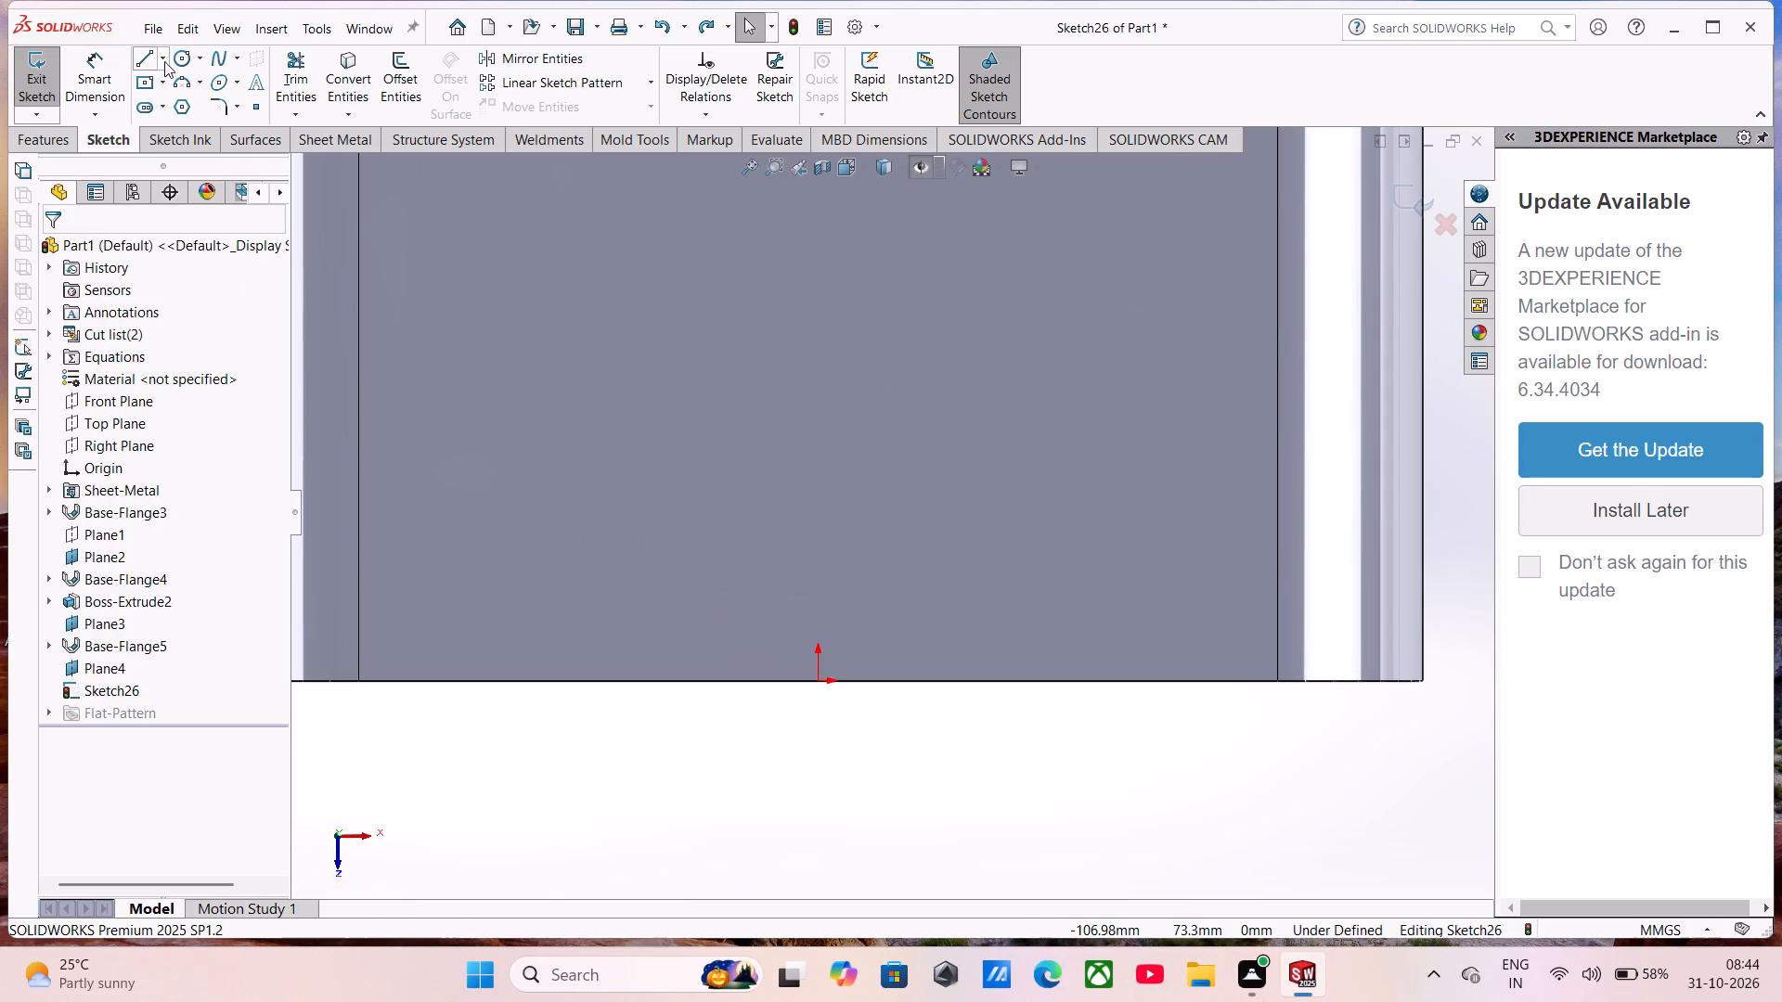
click(174, 58)
scroll(791, 418, up, 4)
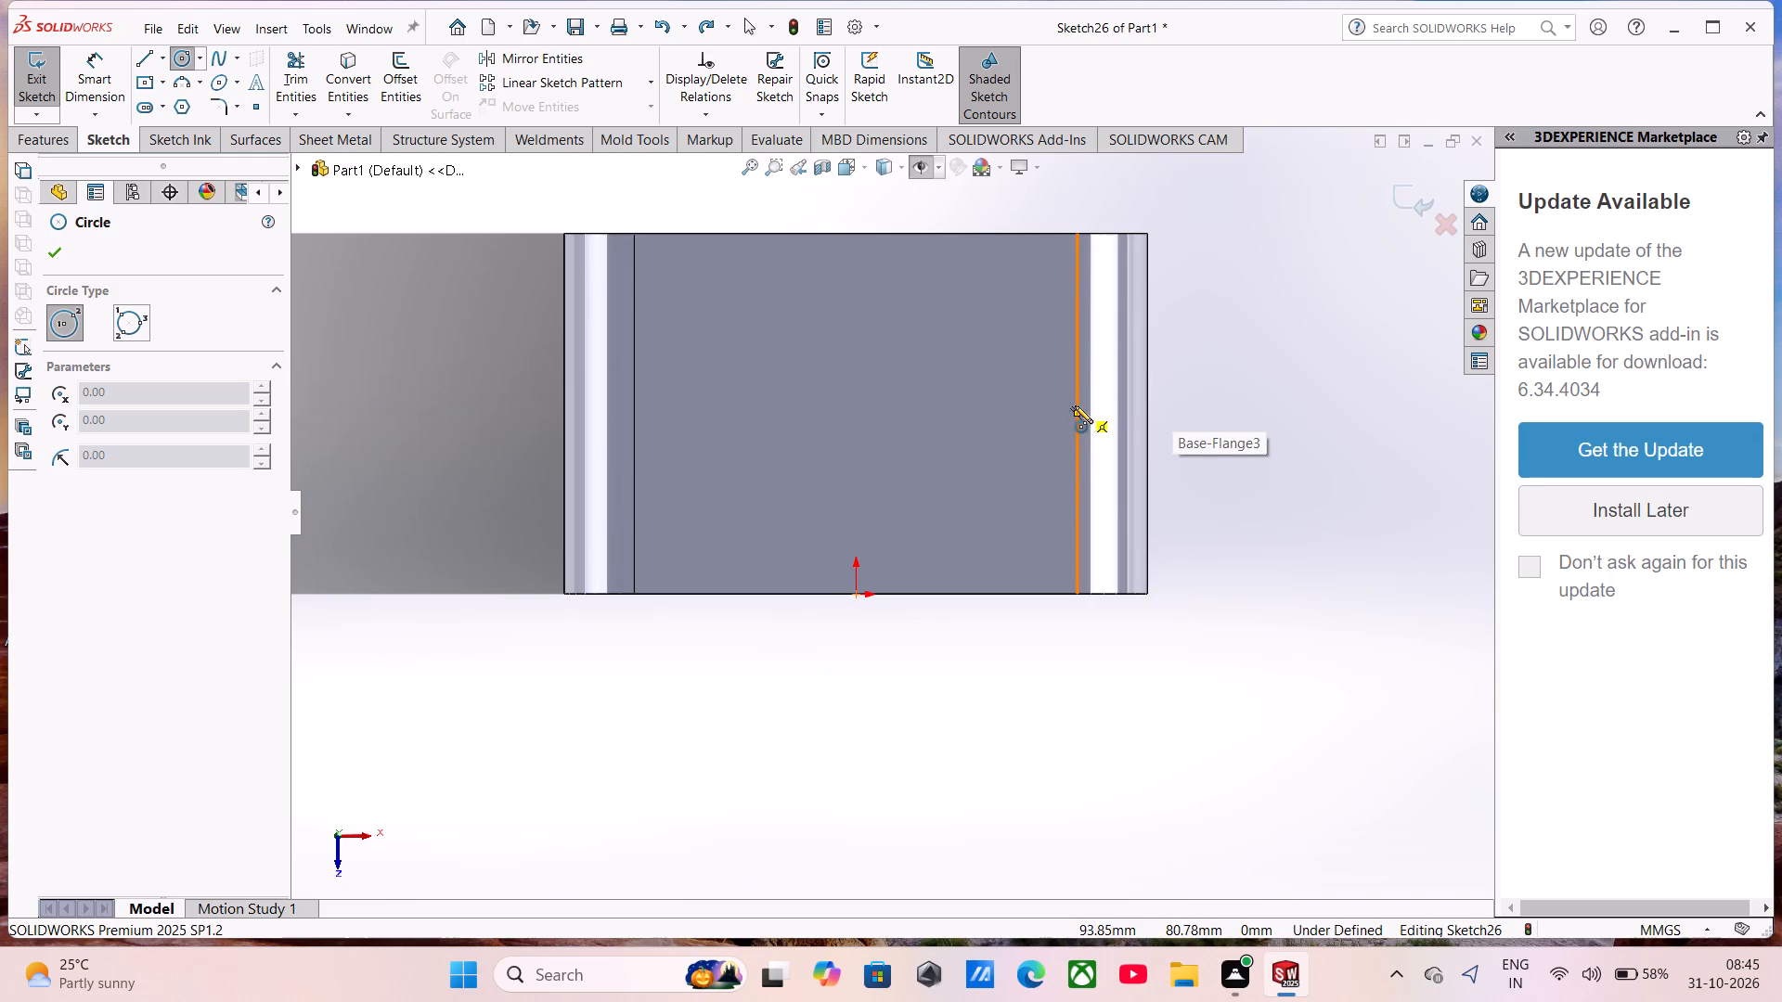
click(854, 416)
click(857, 430)
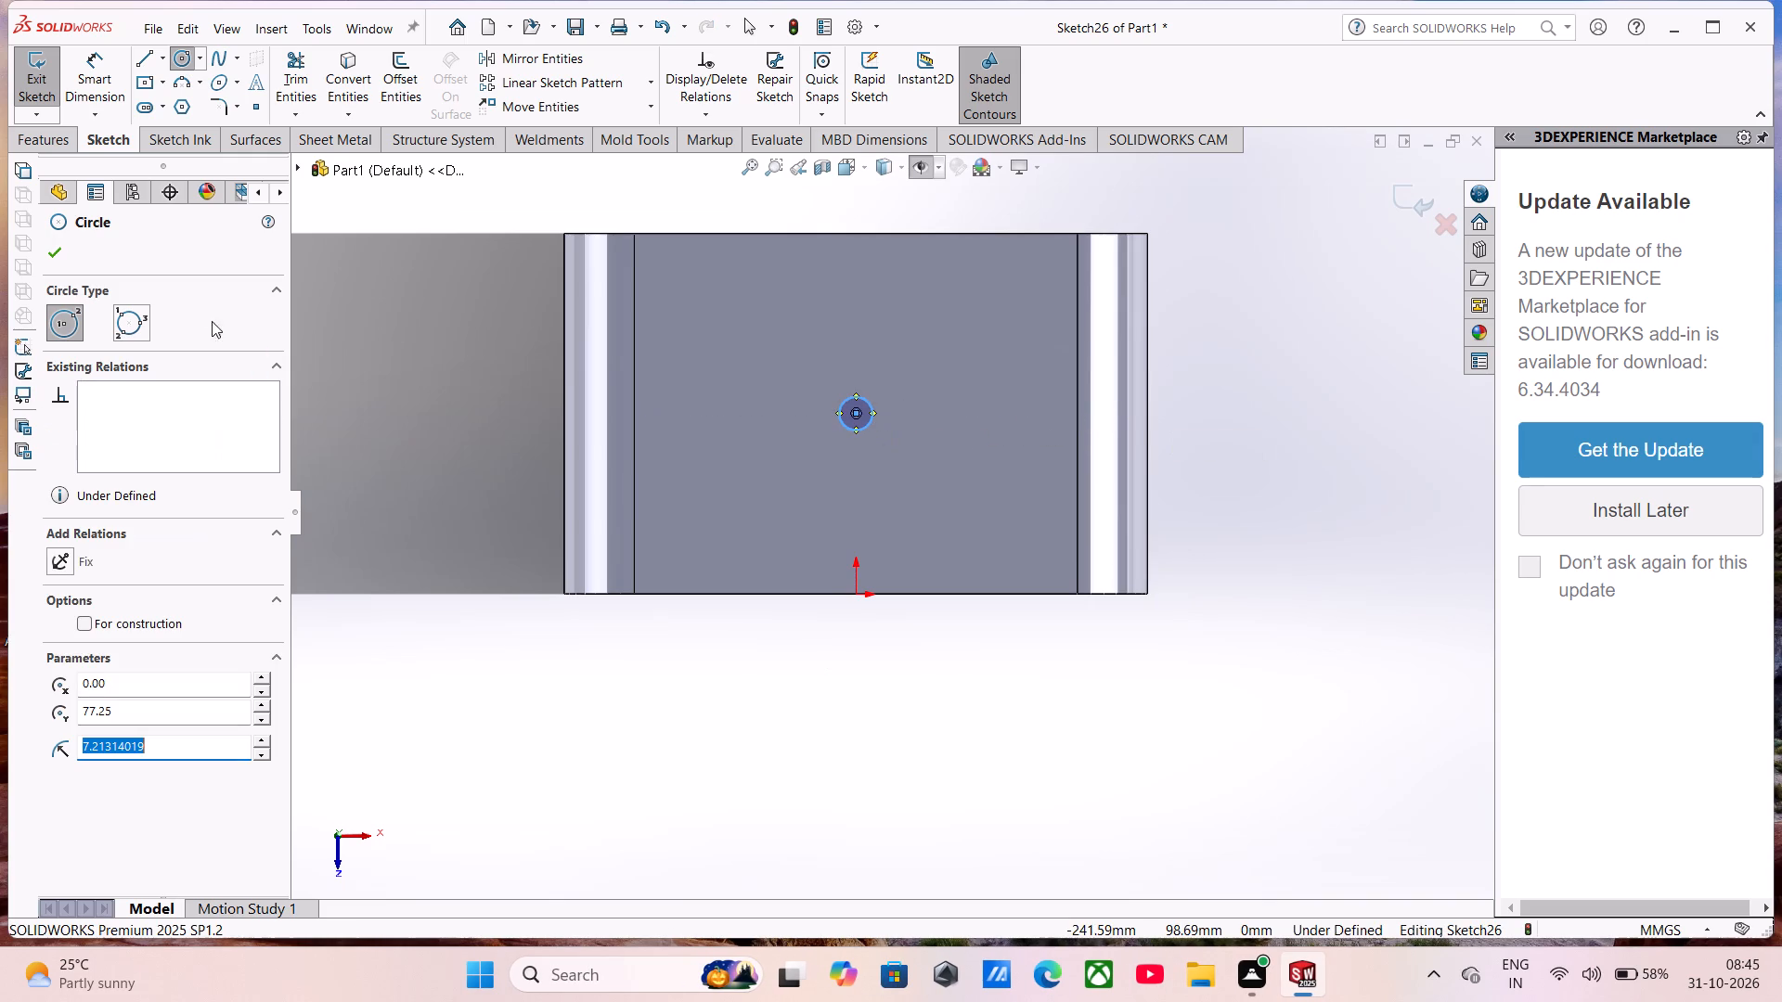
Dimension the new circle over the top face with a diameter of 8 mm.
click(91, 83)
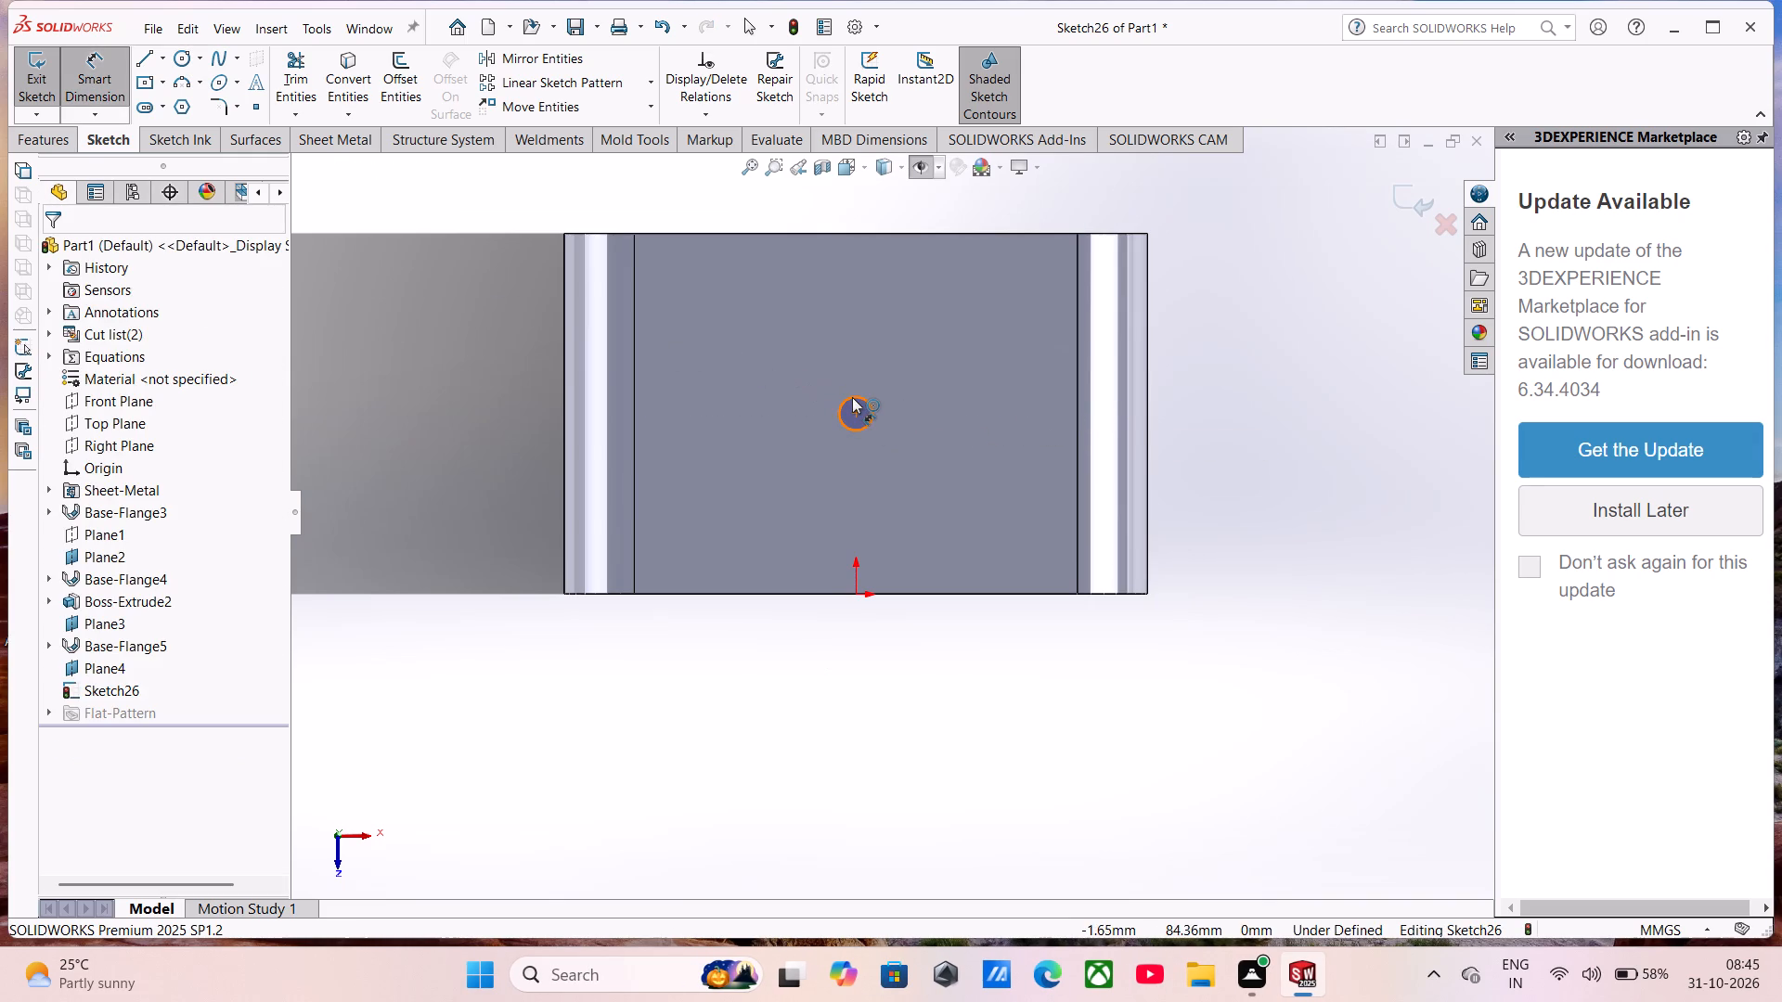
click(852, 397)
click(923, 398)
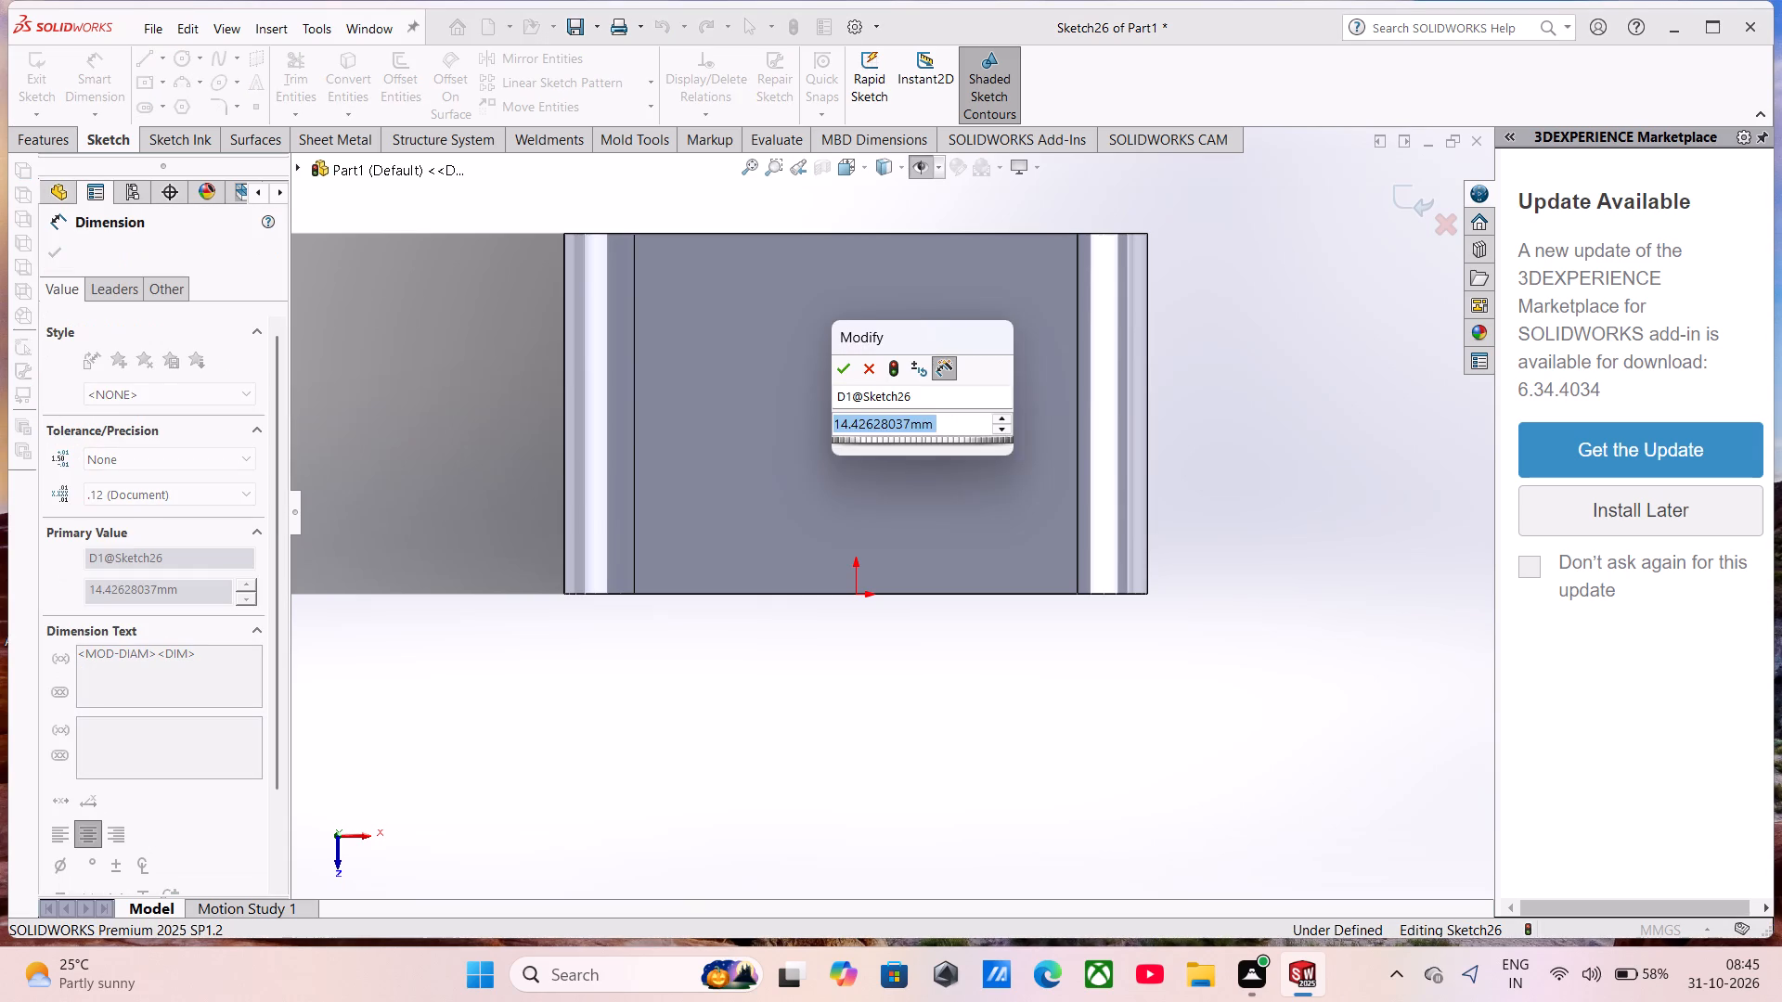
key(8)
key(Return)
Set up a linear sketch pattern of the 8 mm circle along the X-axis with 14 instances.
scroll(741, 417, down, 2)
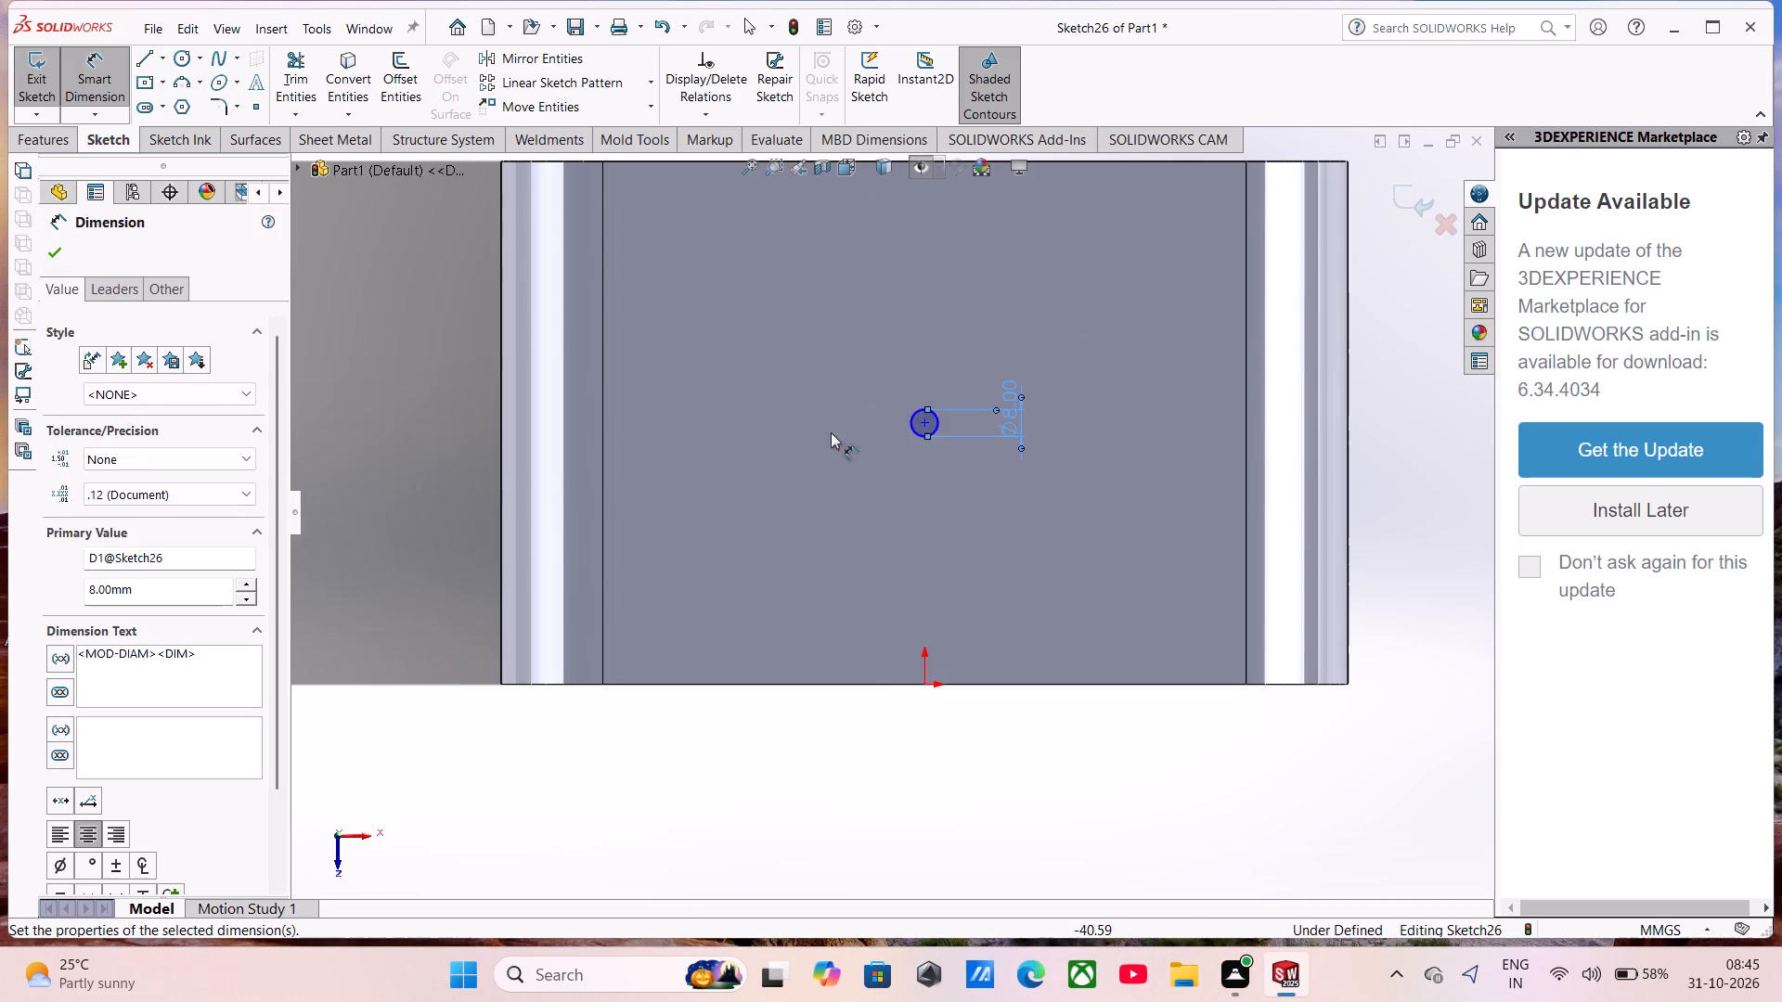
click(651, 83)
click(597, 107)
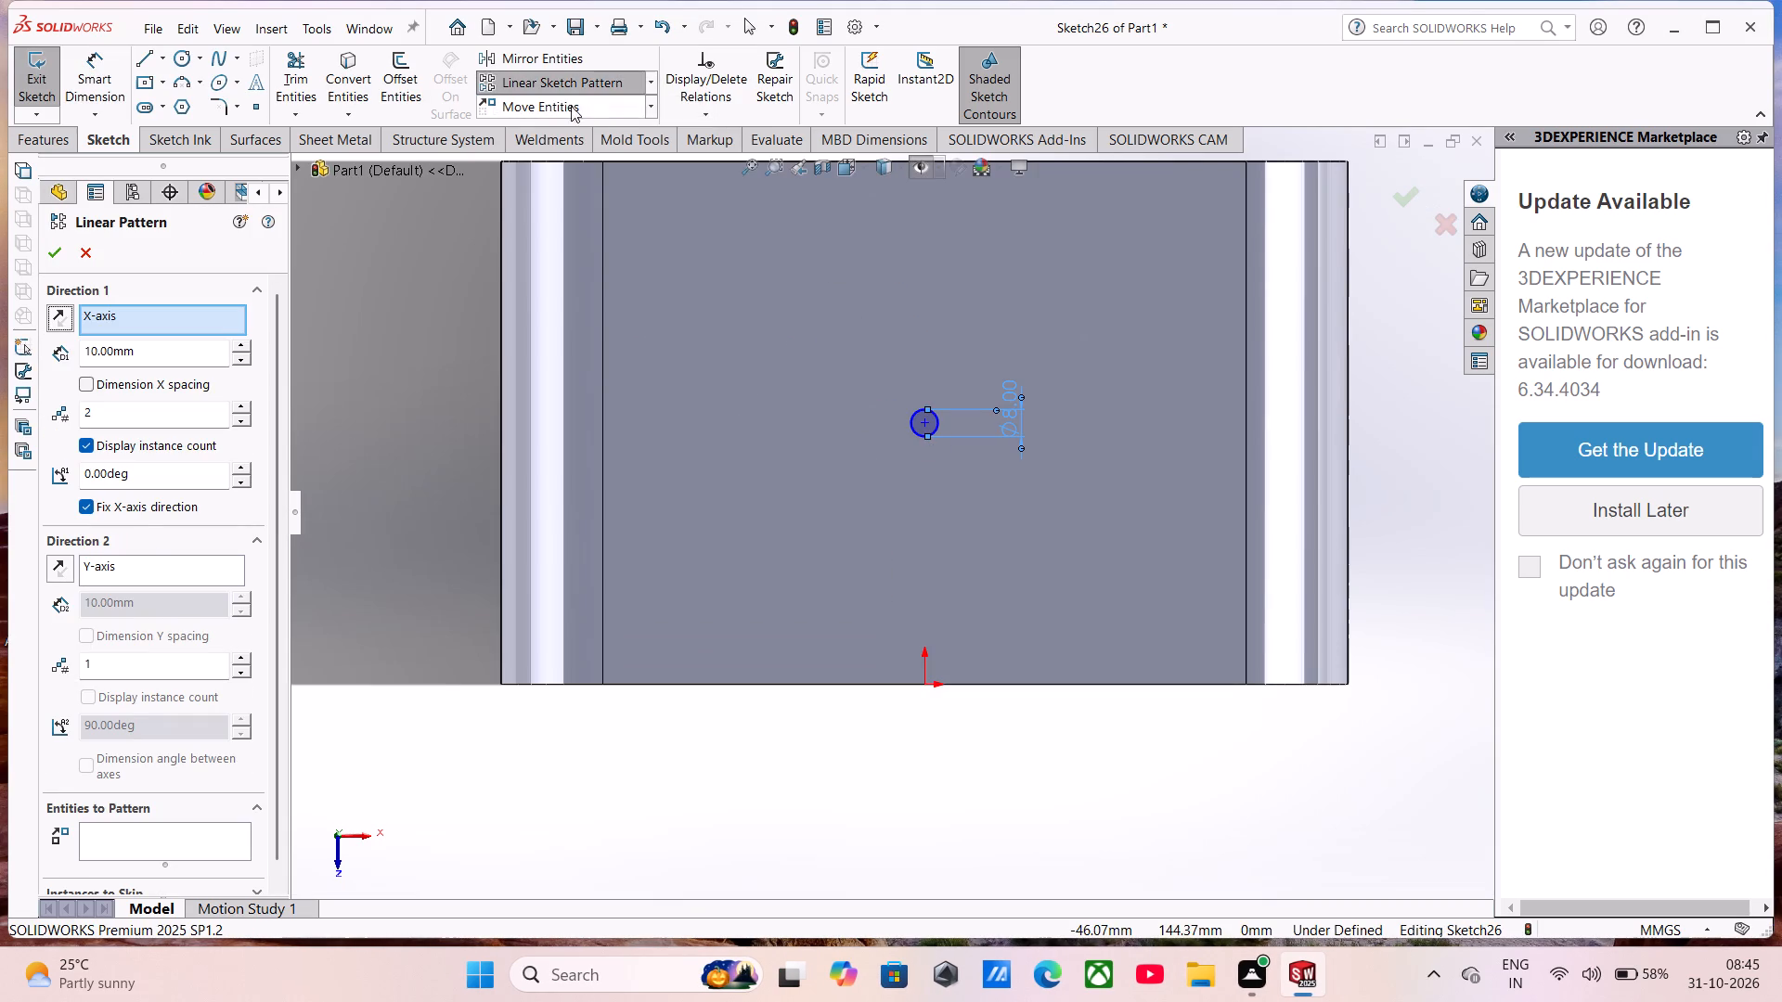
click(939, 427)
click(1026, 484)
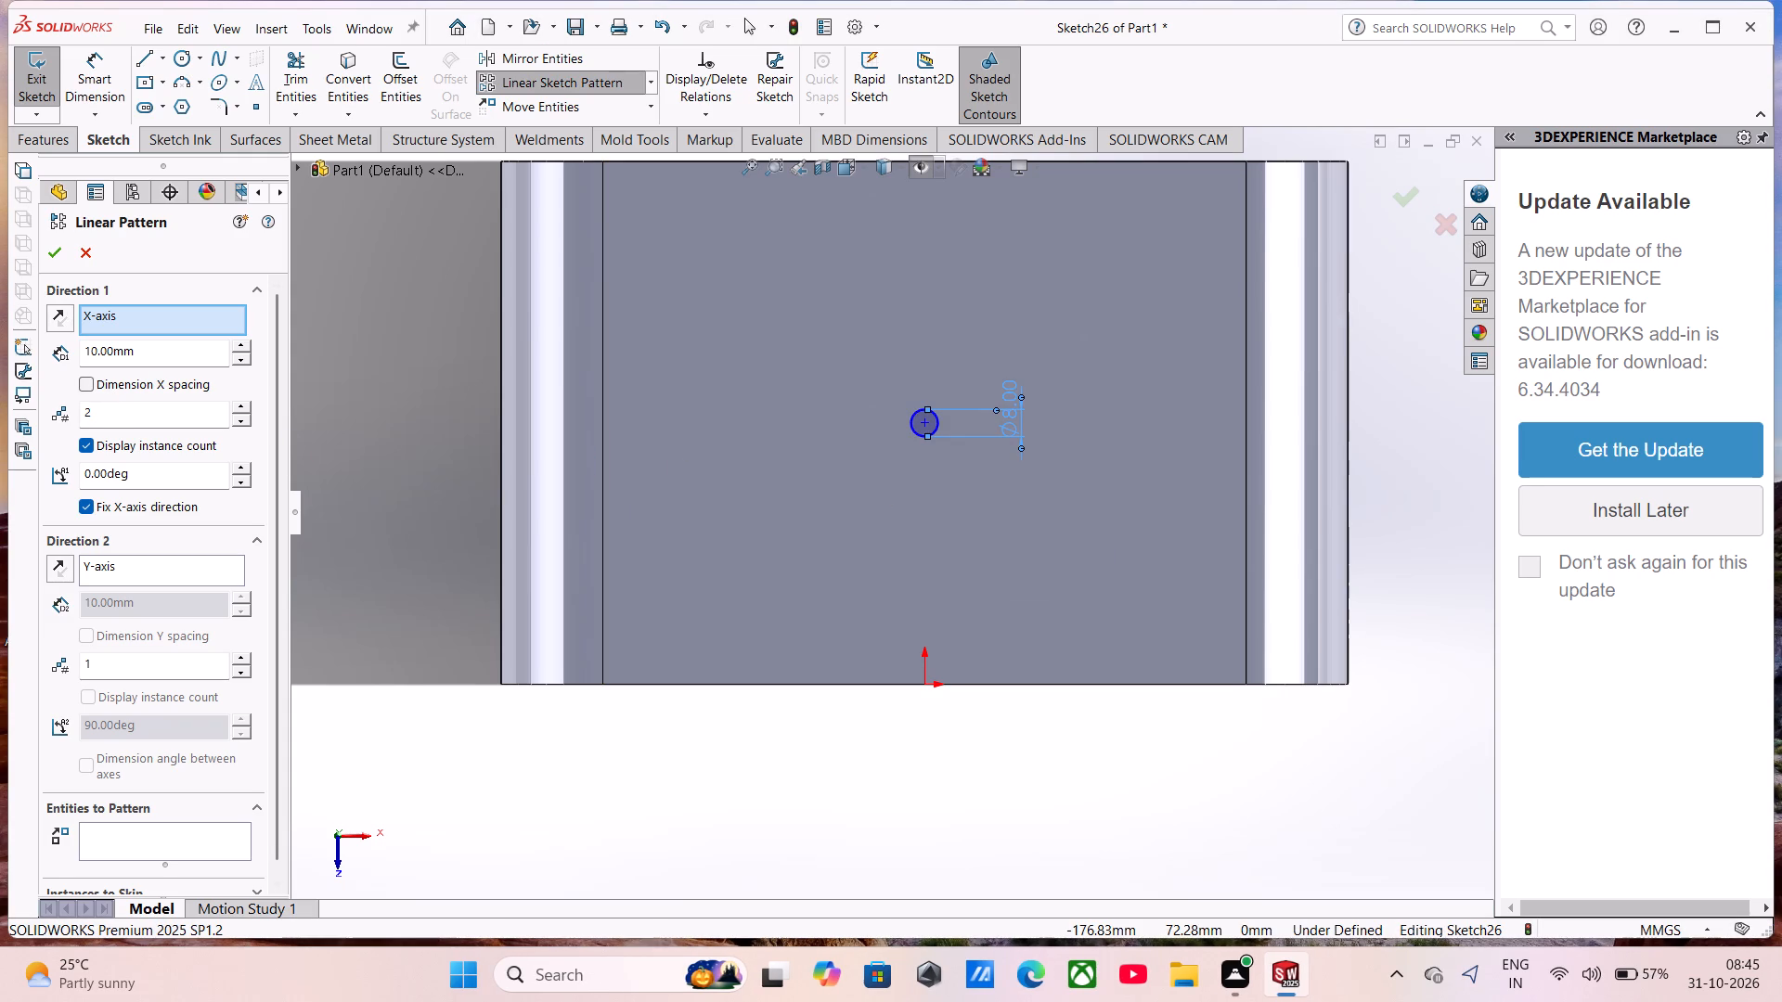
click(153, 832)
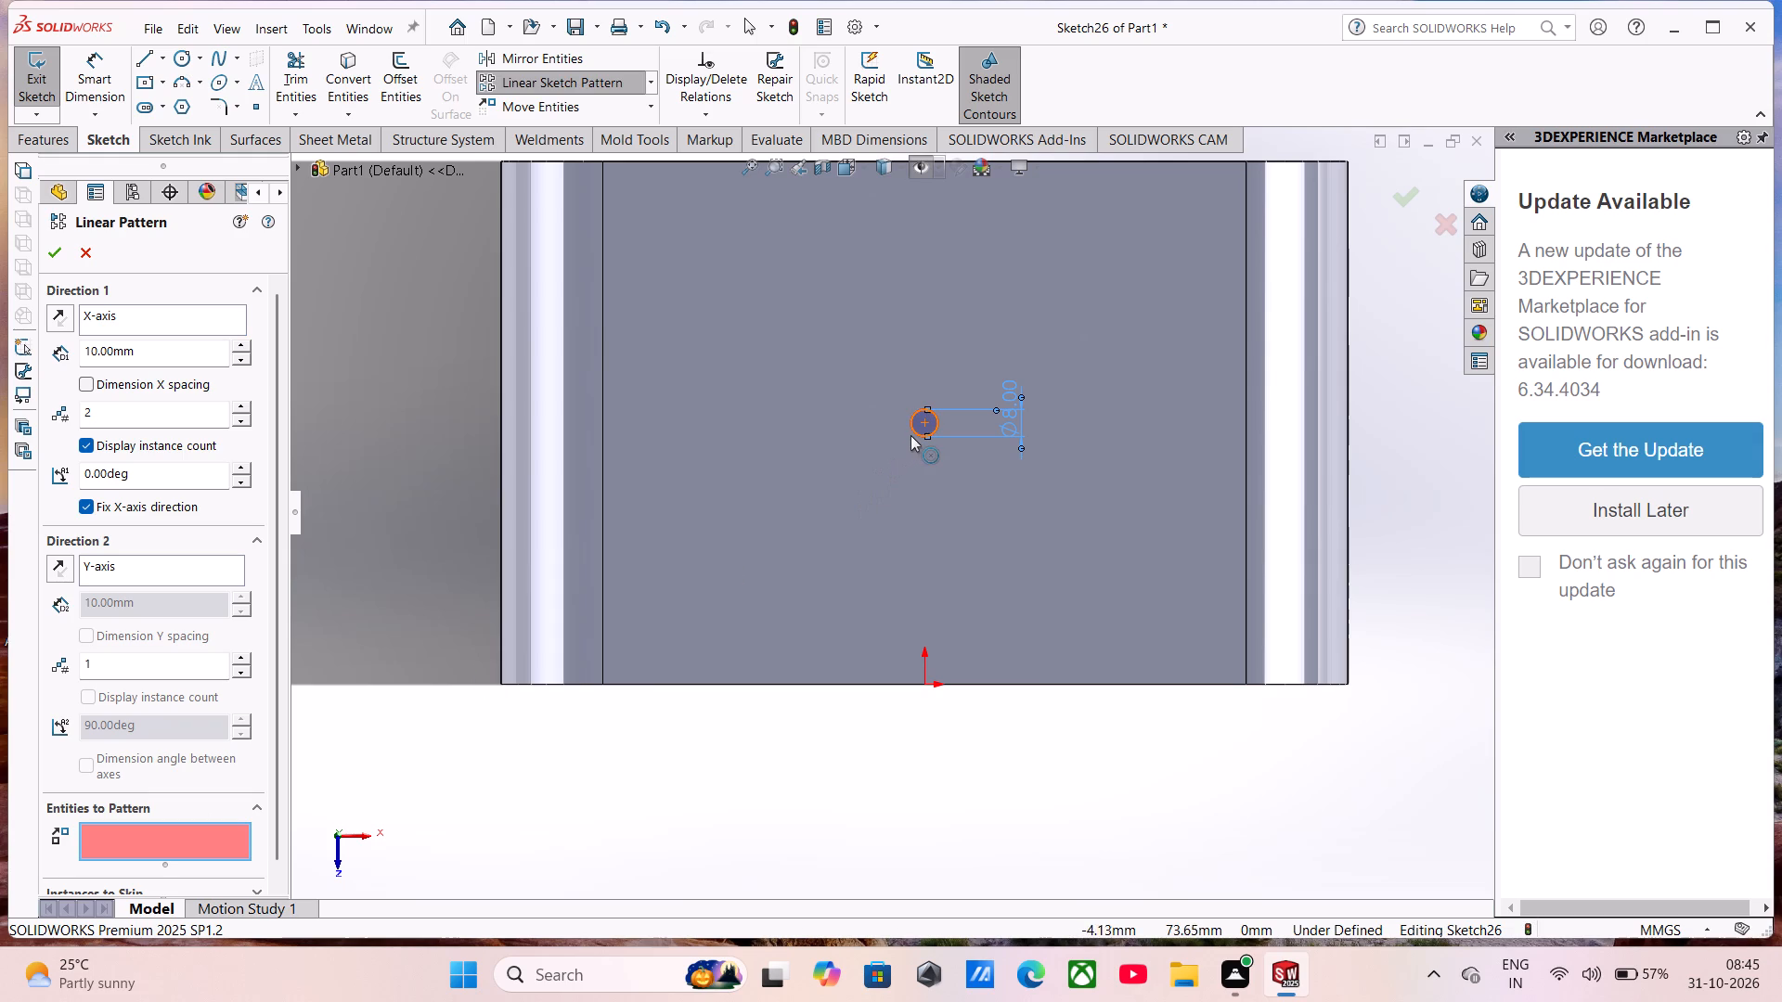
click(912, 433)
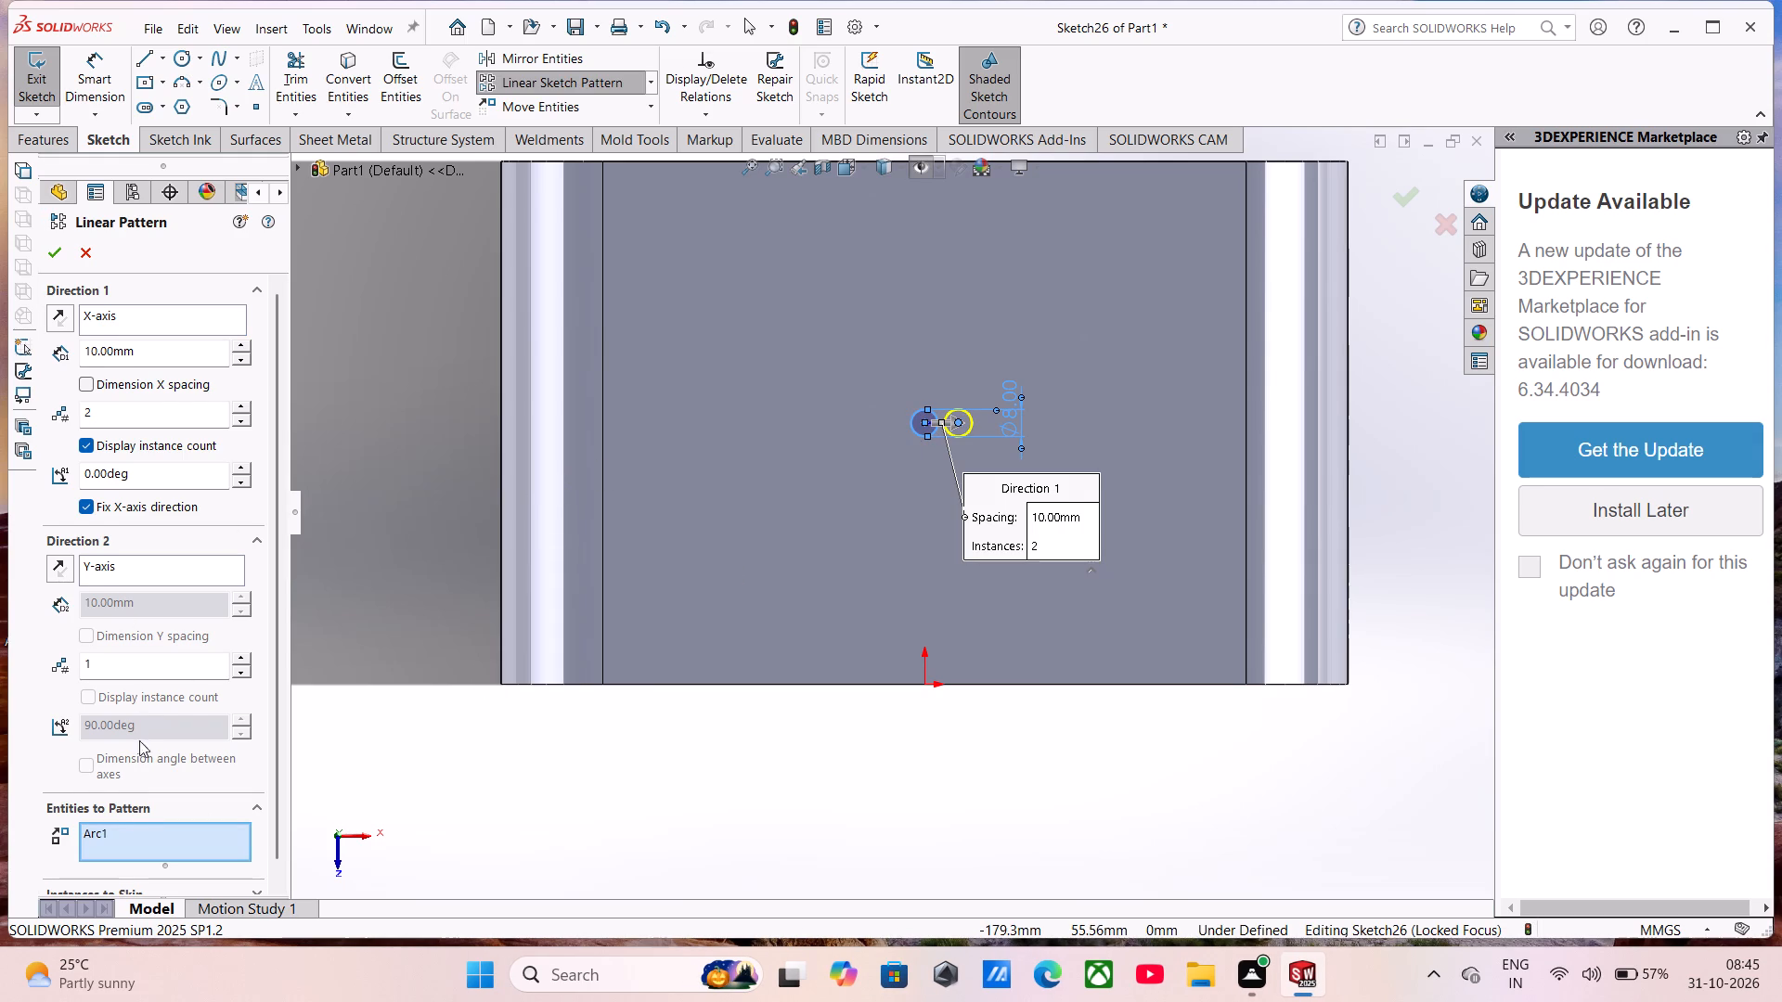
scroll(153, 630, down, 4)
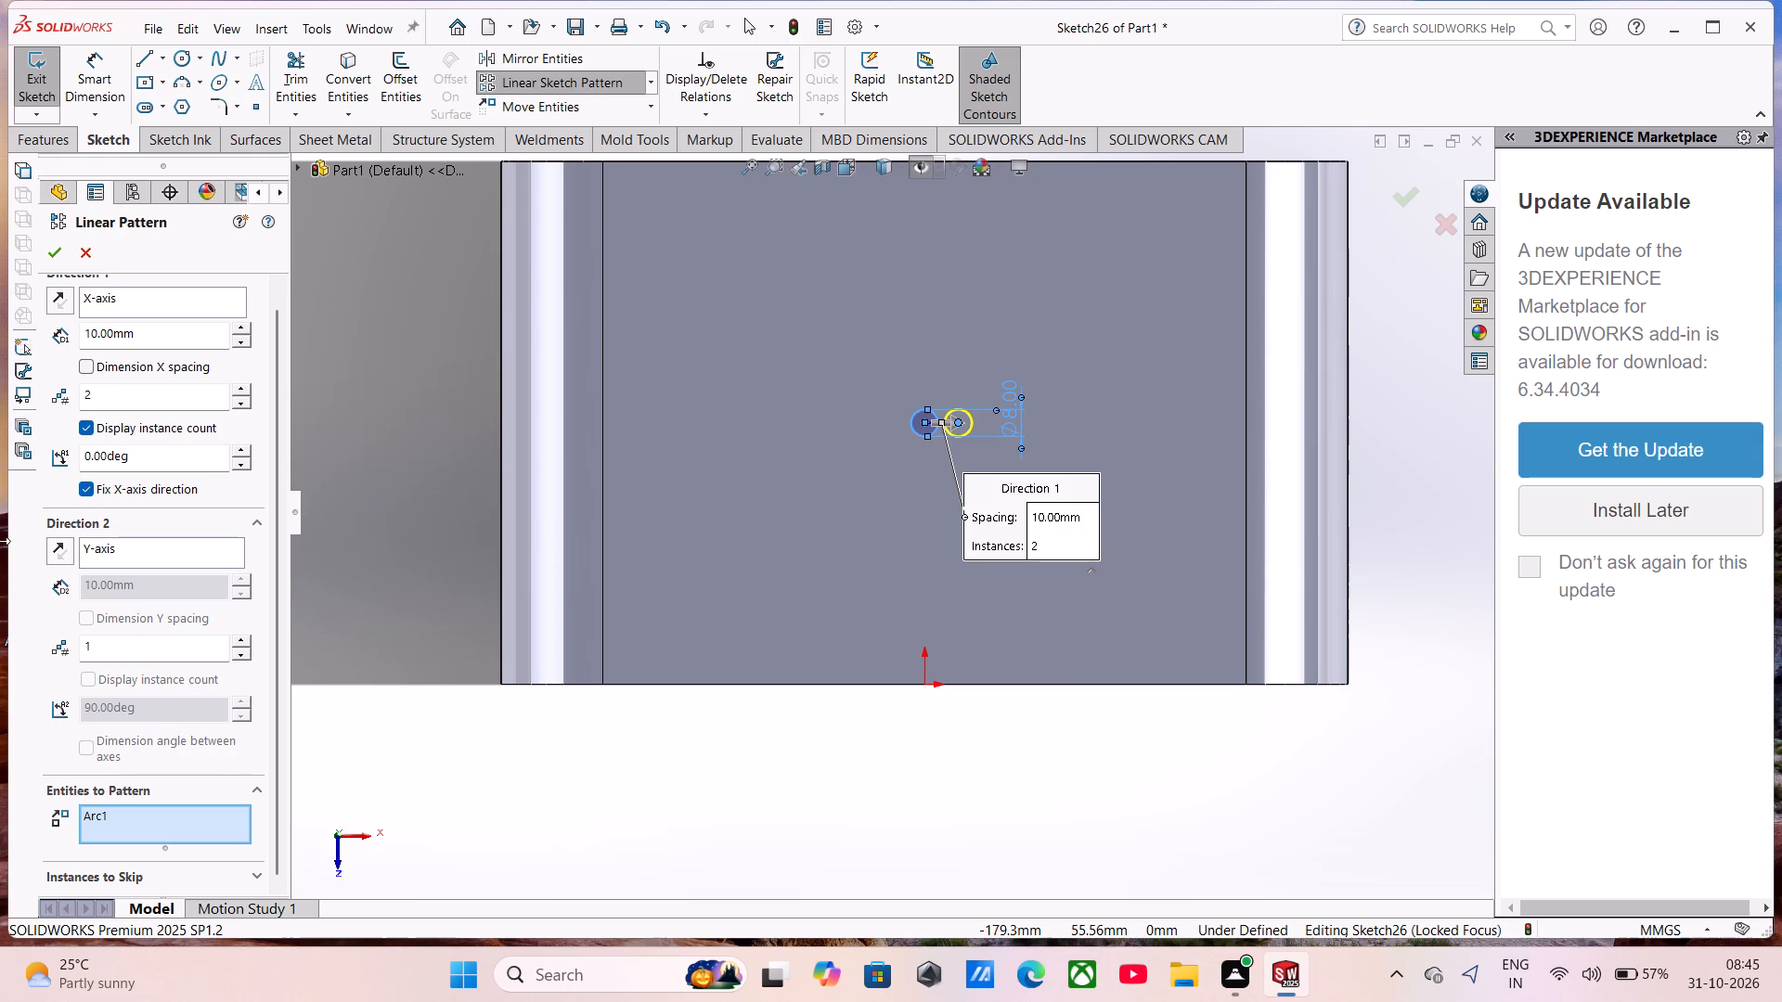
click(235, 392)
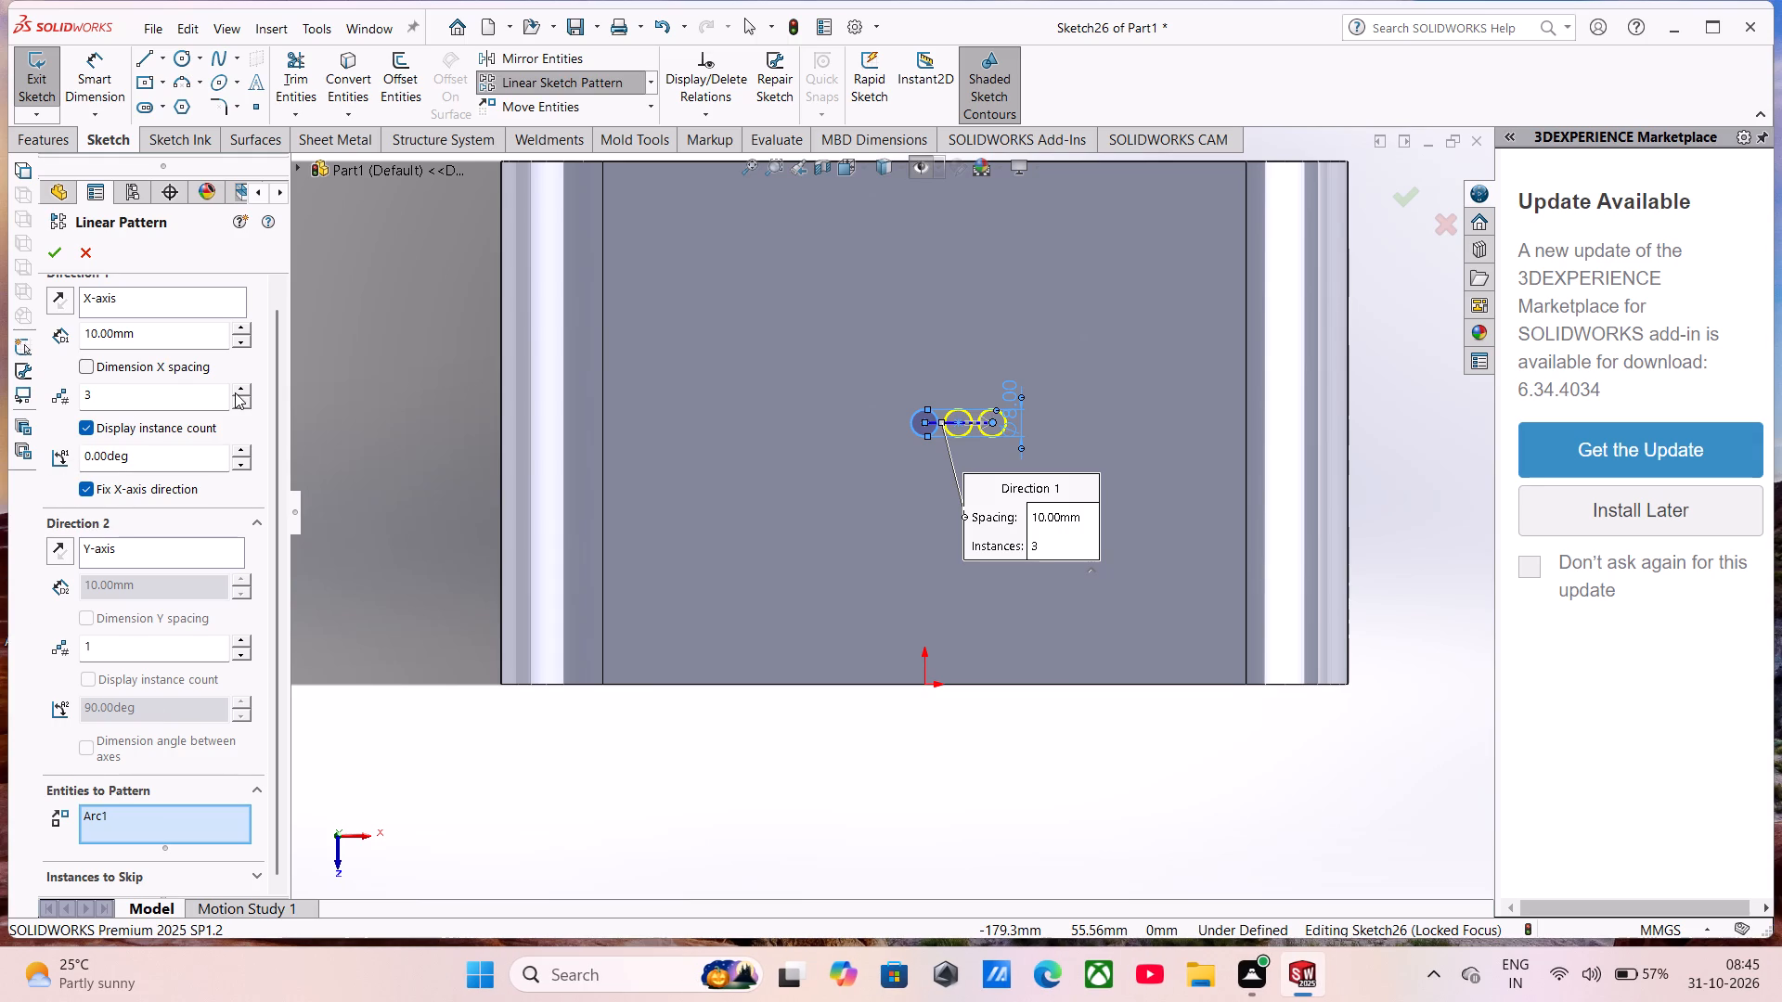
double_click(235, 392)
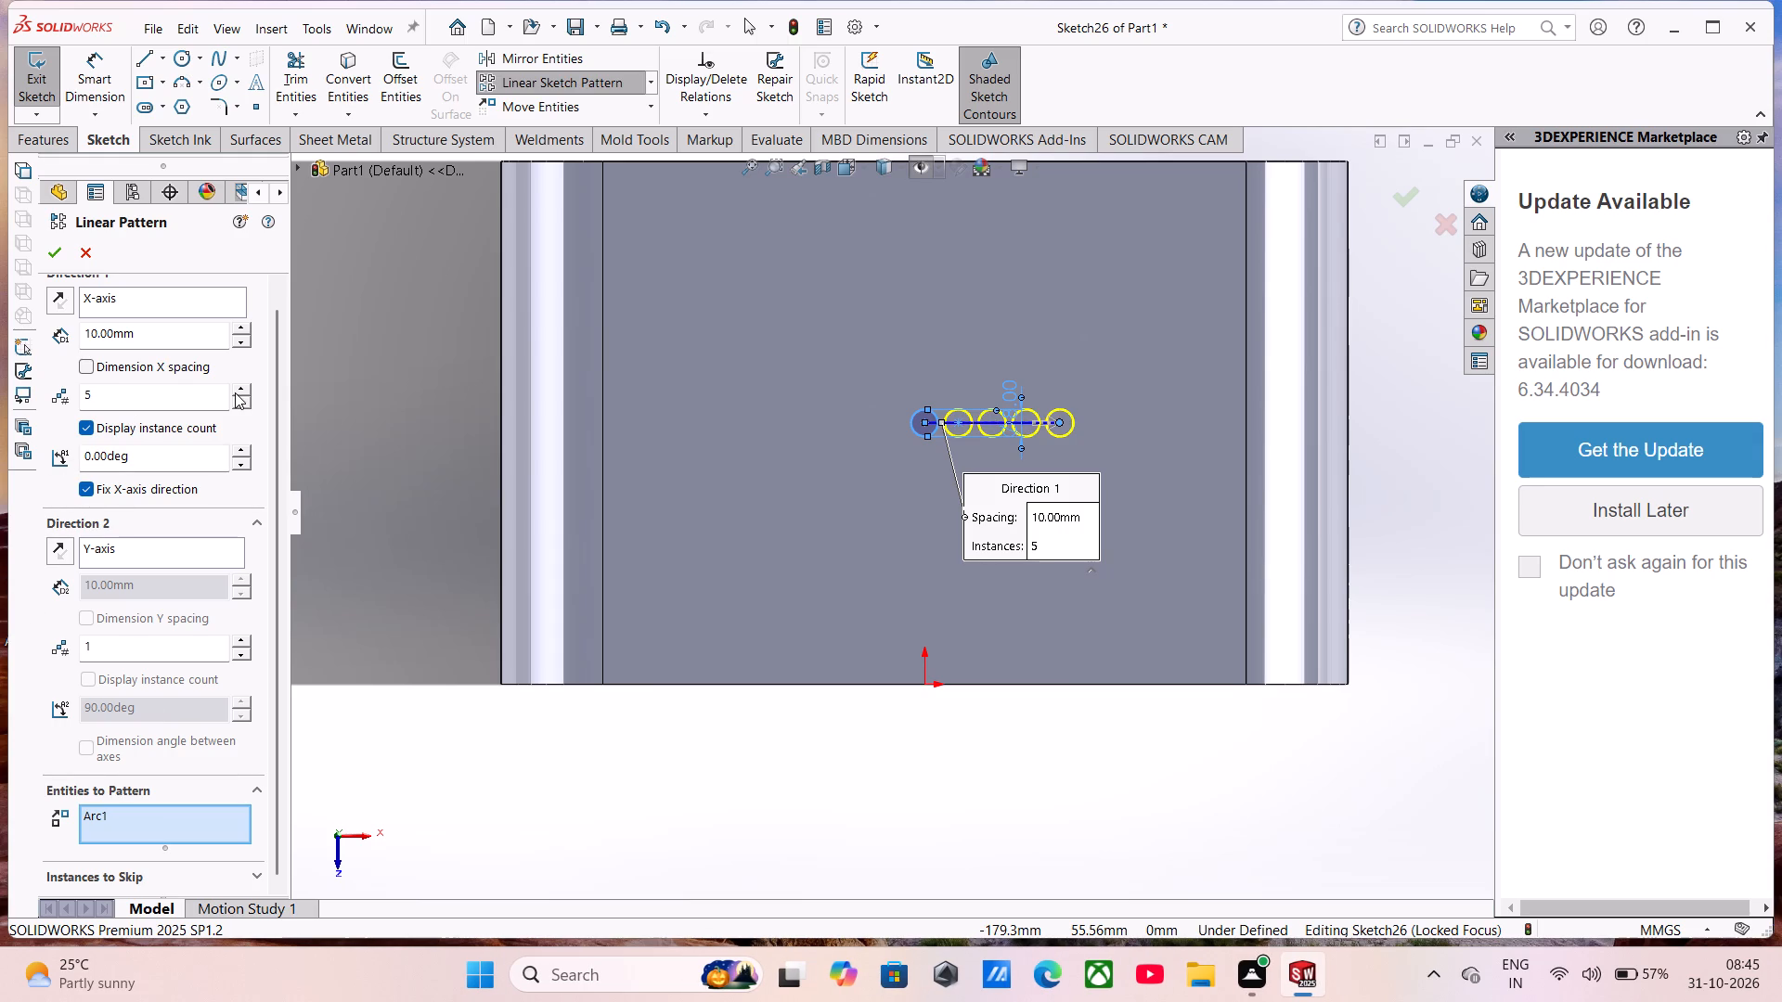
triple_click(235, 392)
triple_click(235, 392)
triple_click(235, 392)
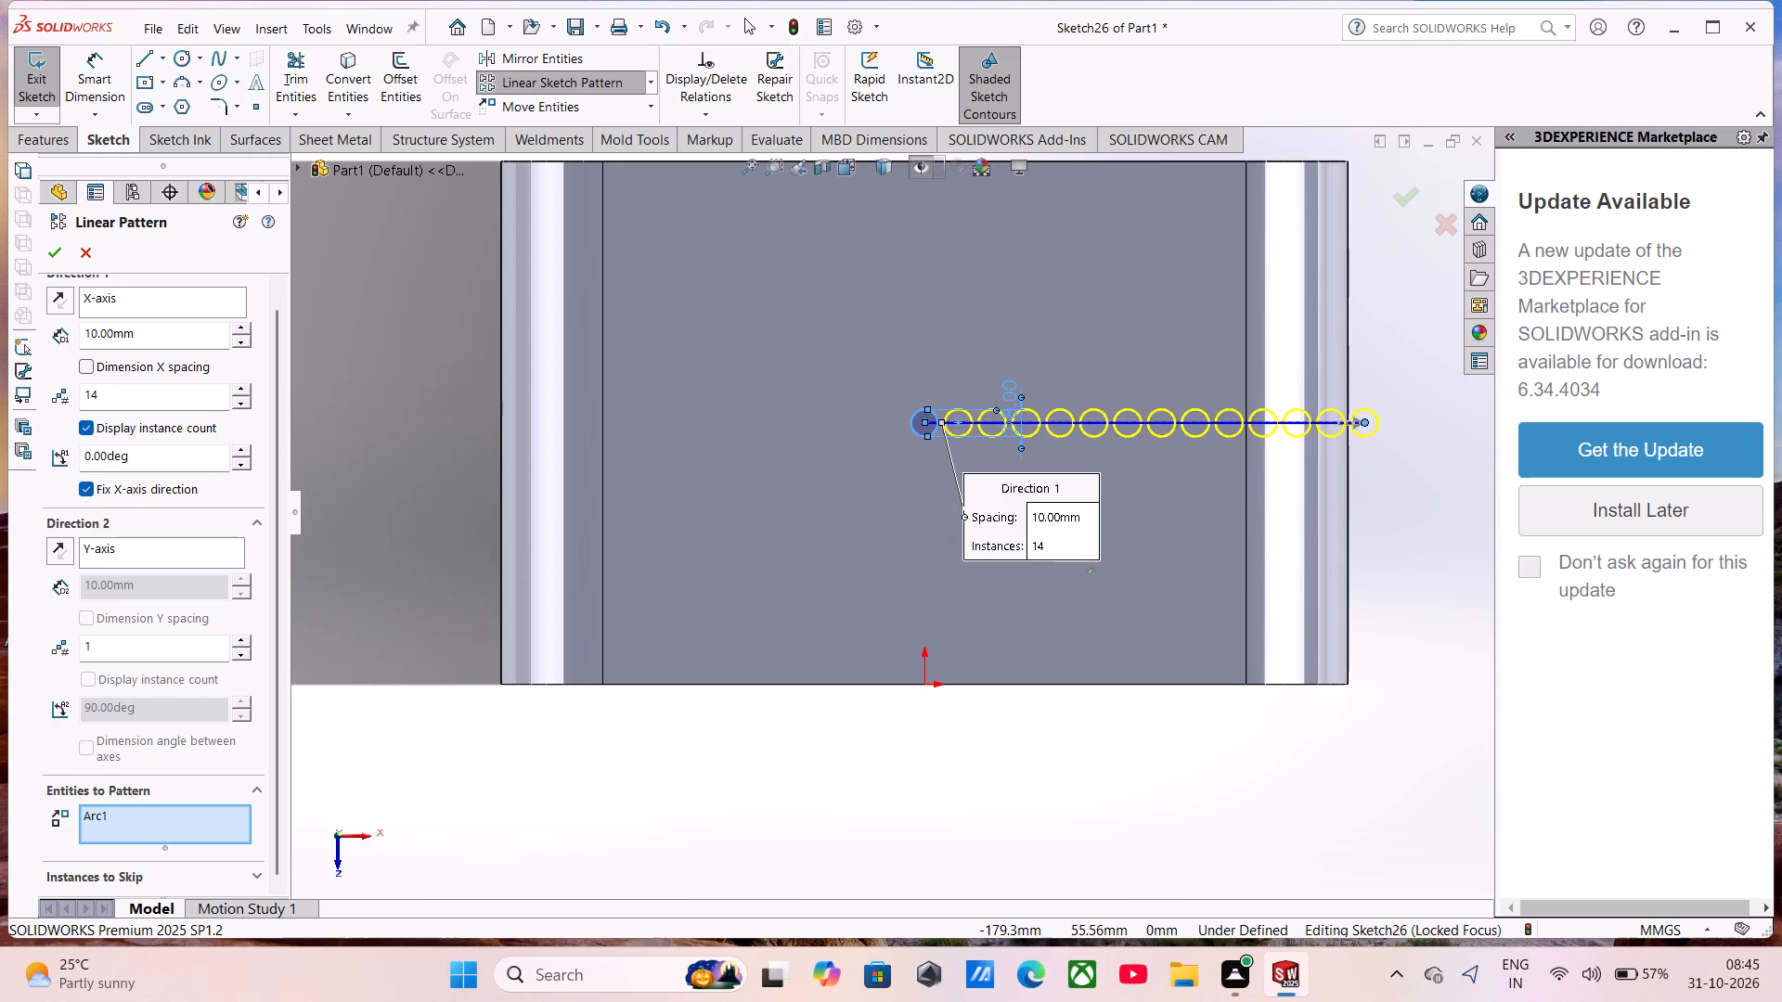
Set the spacing of the circle's linear sketch pattern along the X-axis to 15 mm.
drag(155, 400, 101, 414)
drag(144, 340, 39, 349)
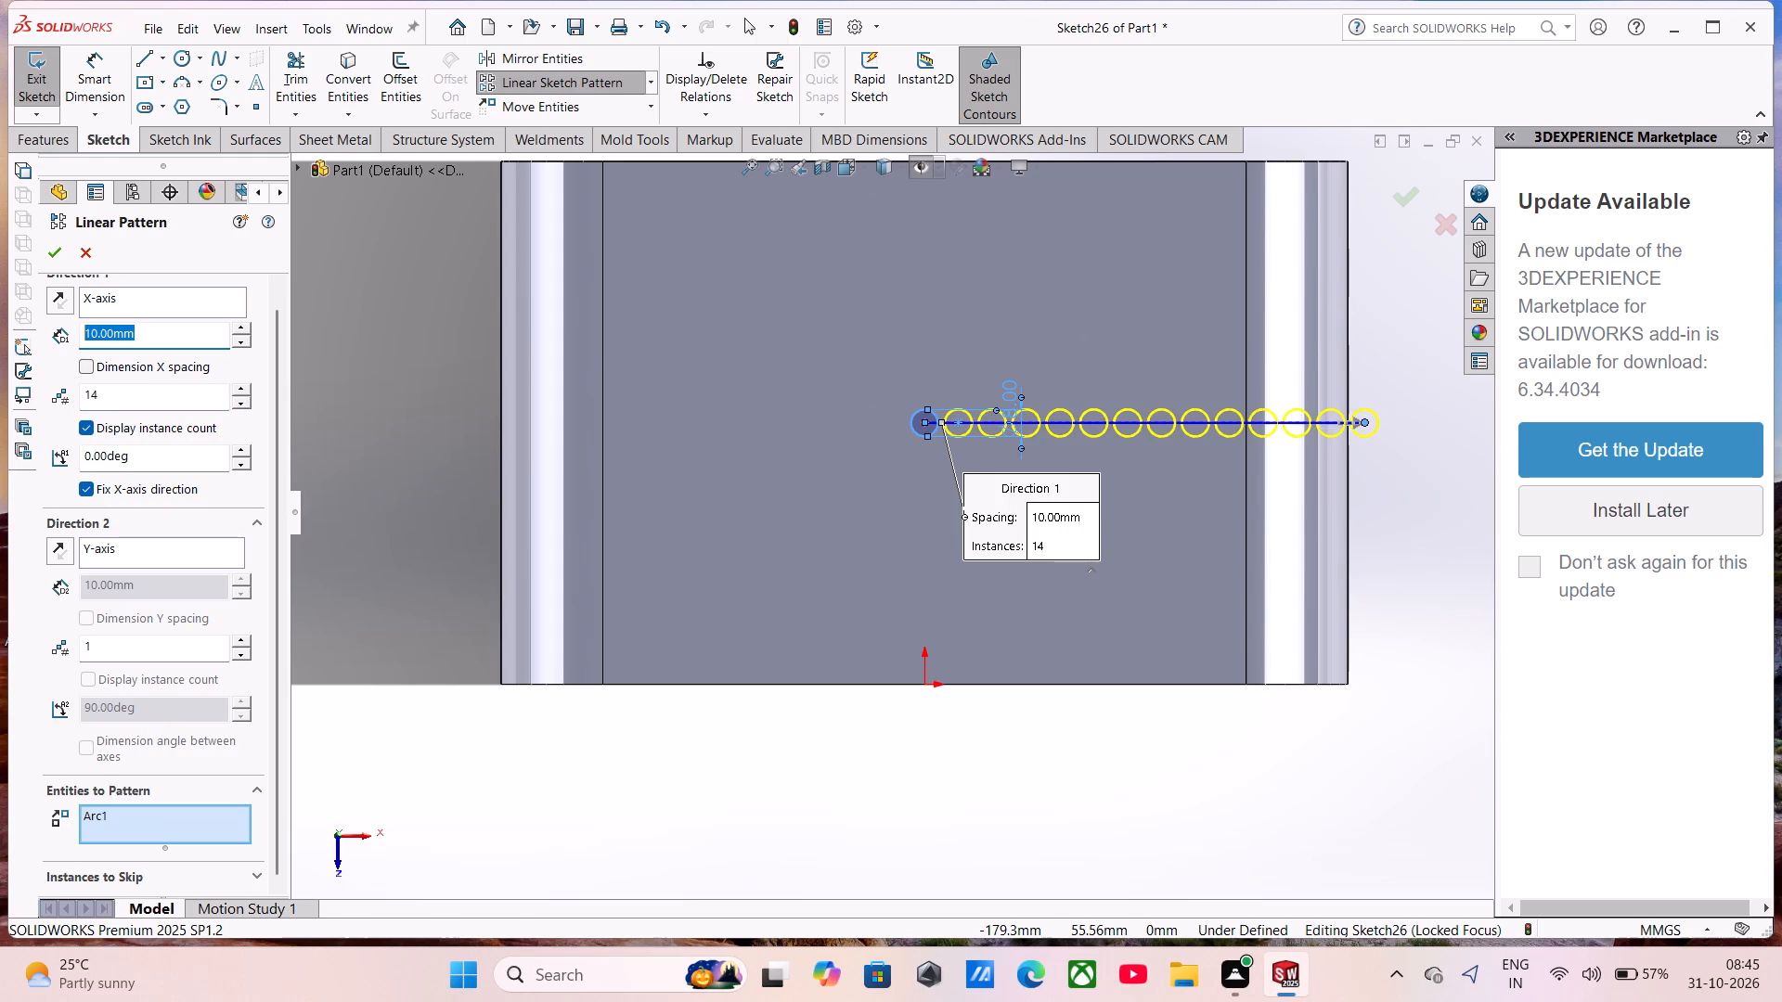
drag(39, 349, 6, 352)
text(15)
key(Return)
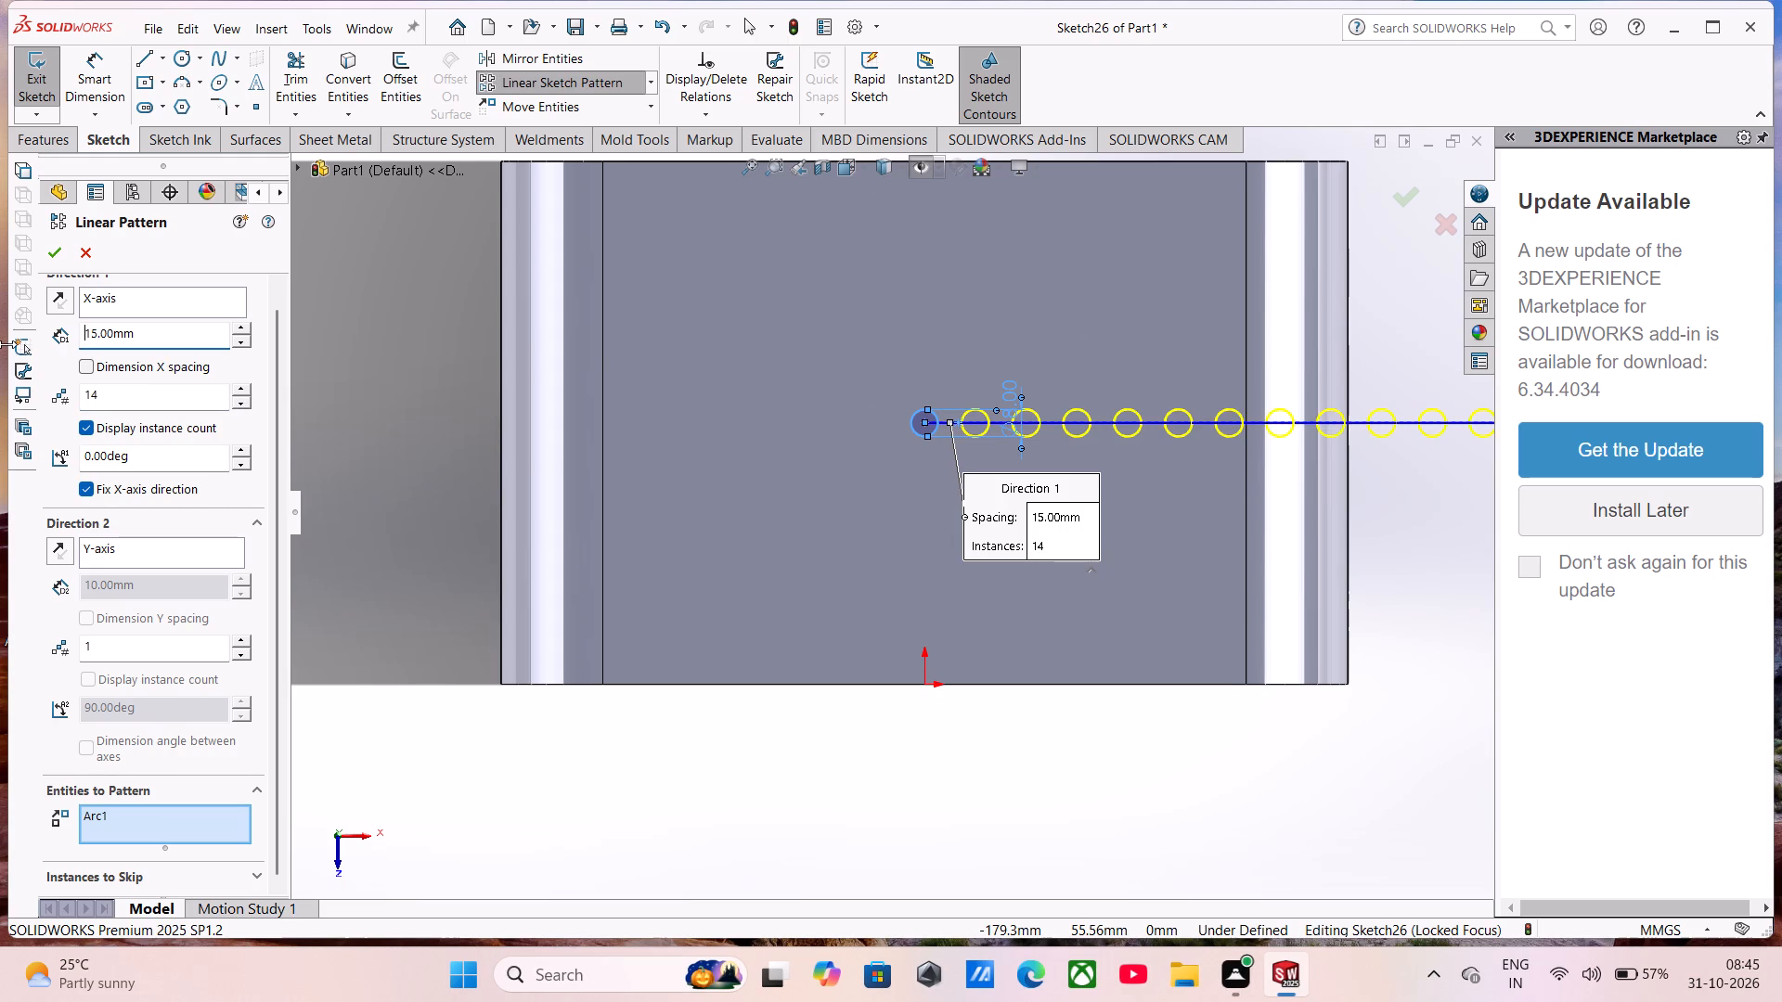
Raise the X-axis instance count to 25 and create the linear sketch pattern of the 8 mm circle.
scroll(1045, 337, up, 4)
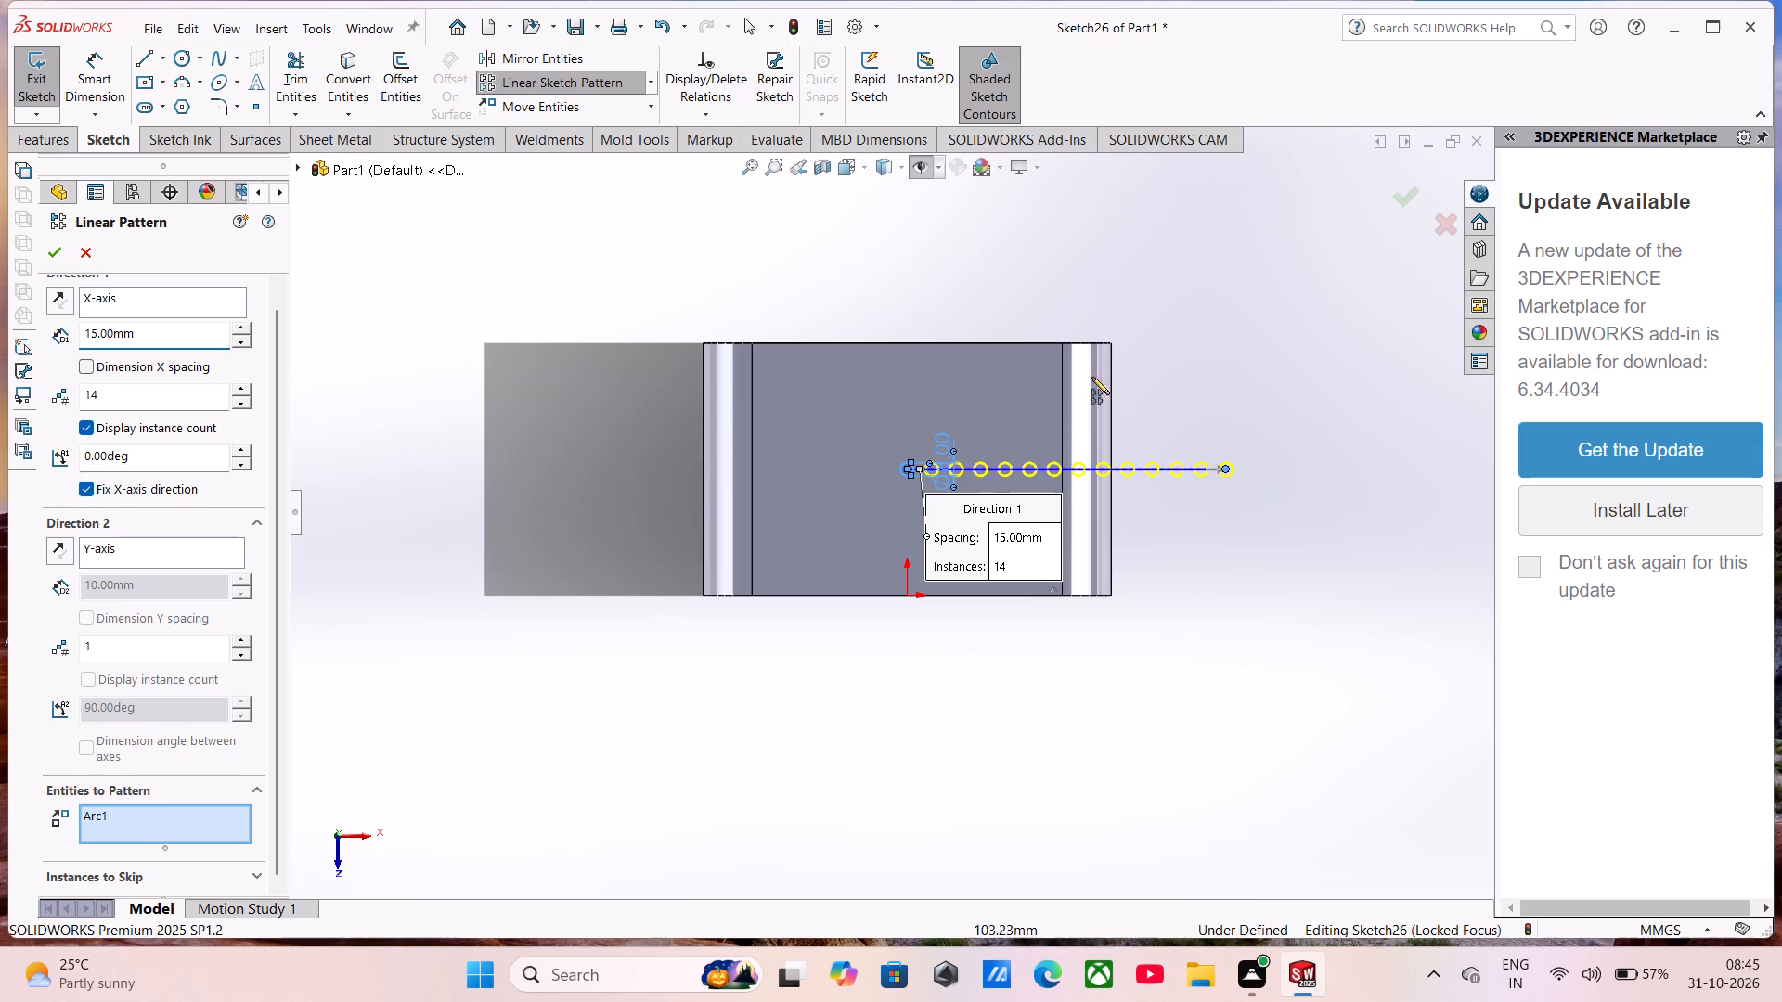
middle_drag(1154, 413, 1169, 408)
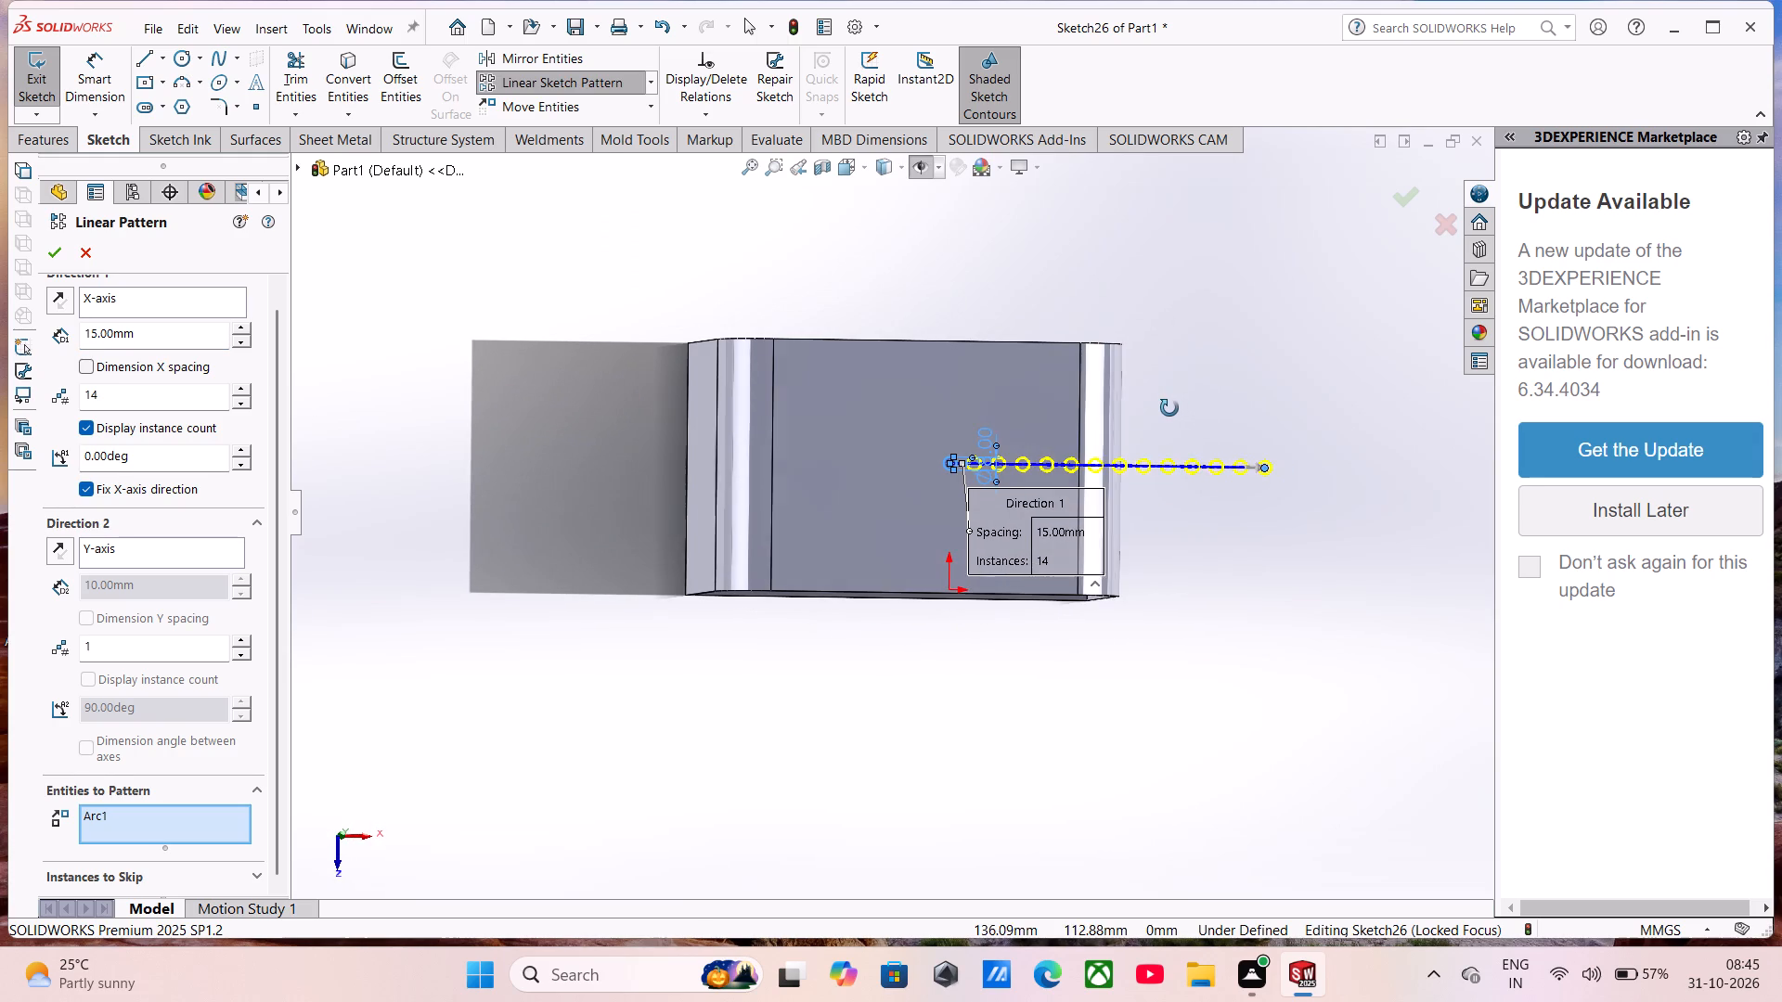
middle_drag(1169, 408, 1168, 408)
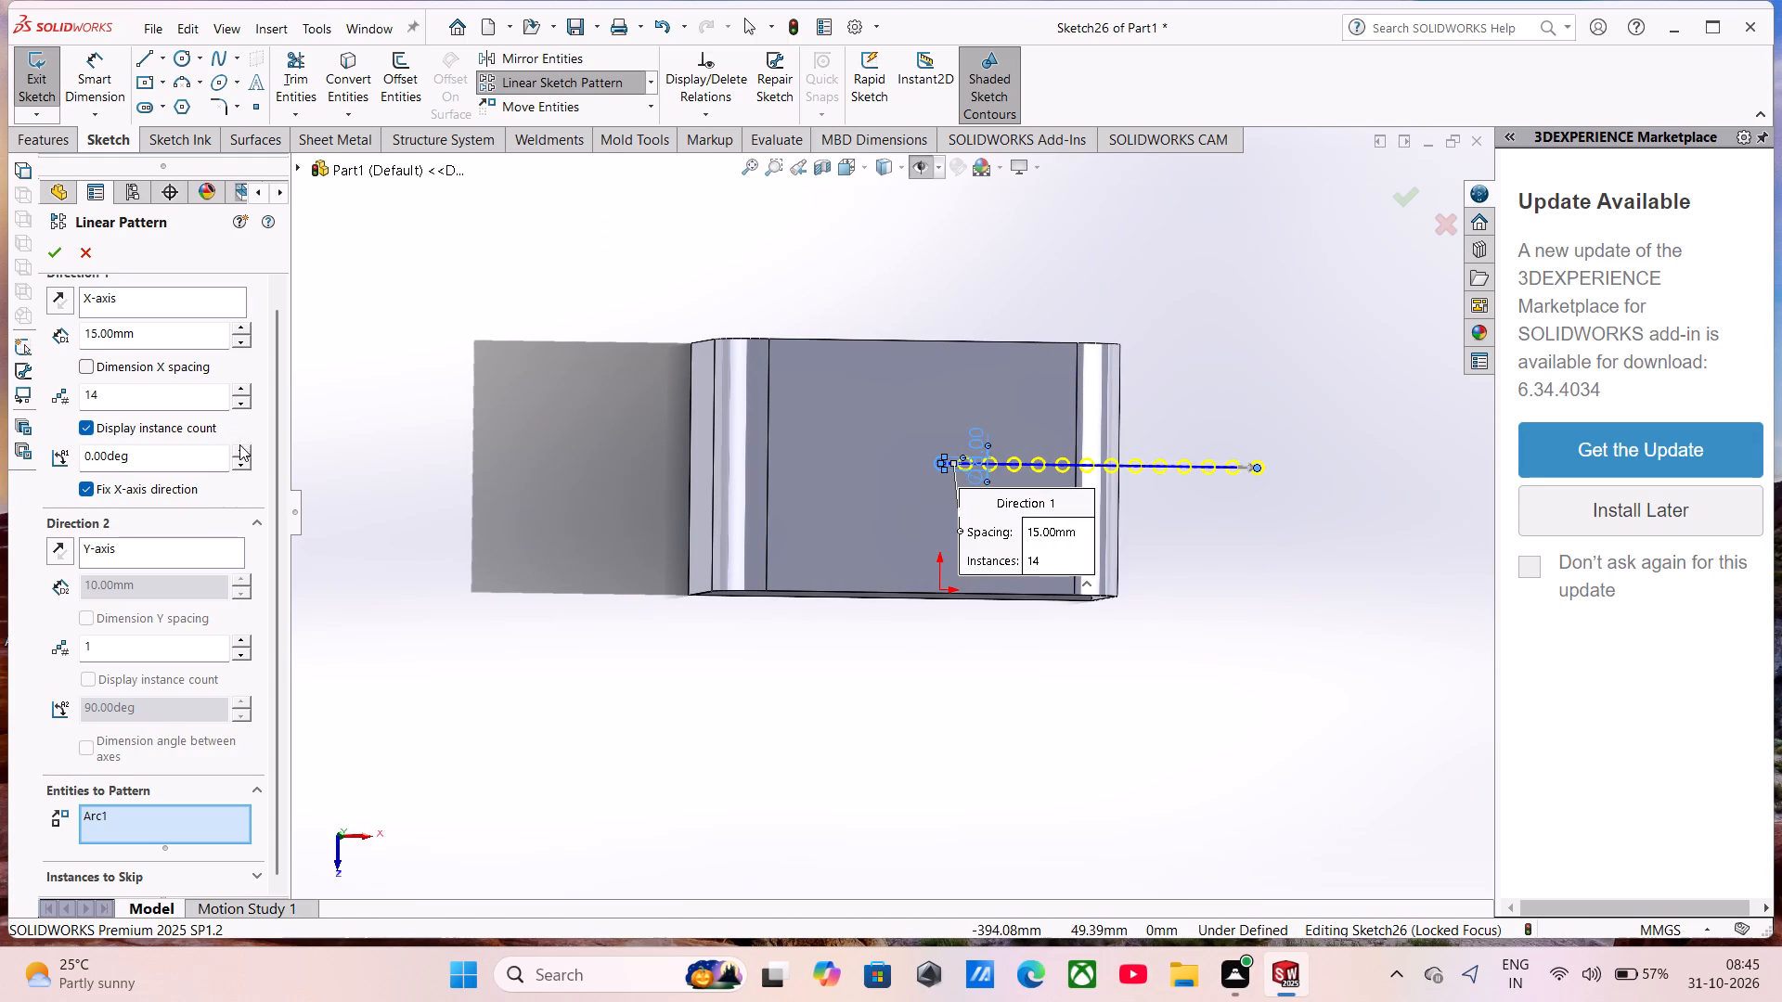
triple_click(235, 384)
triple_click(235, 384)
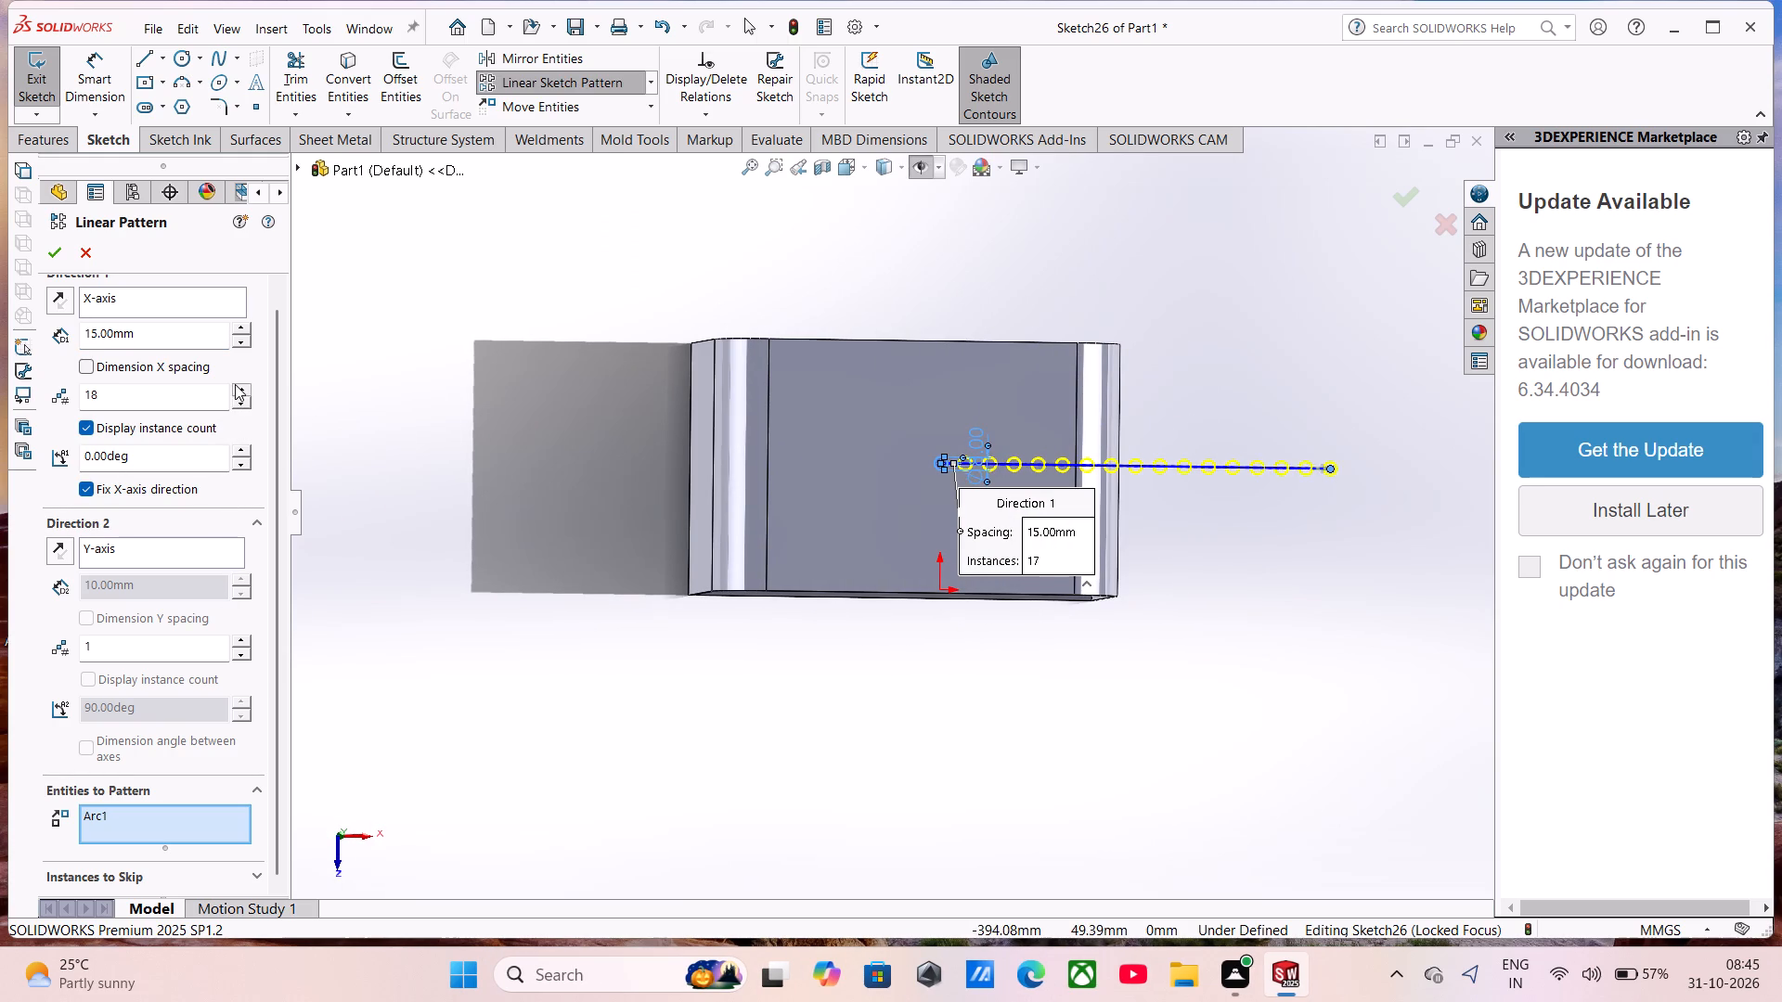
triple_click(235, 384)
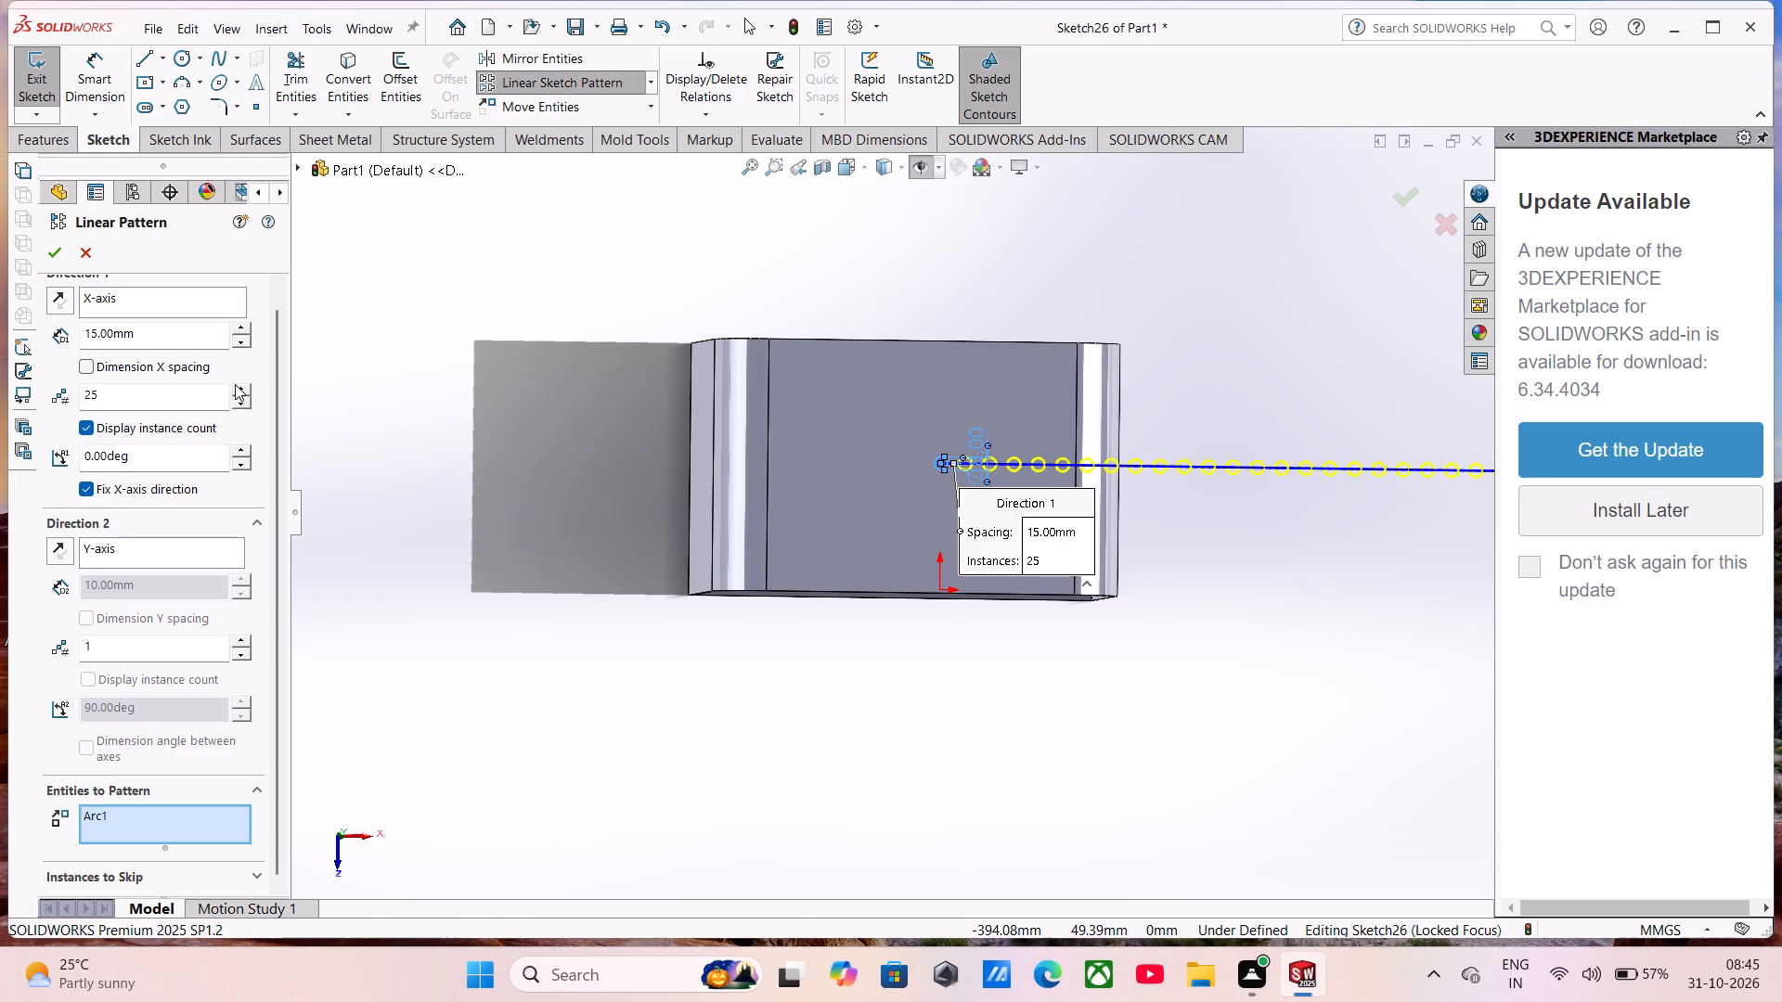
scroll(174, 439, up, 2)
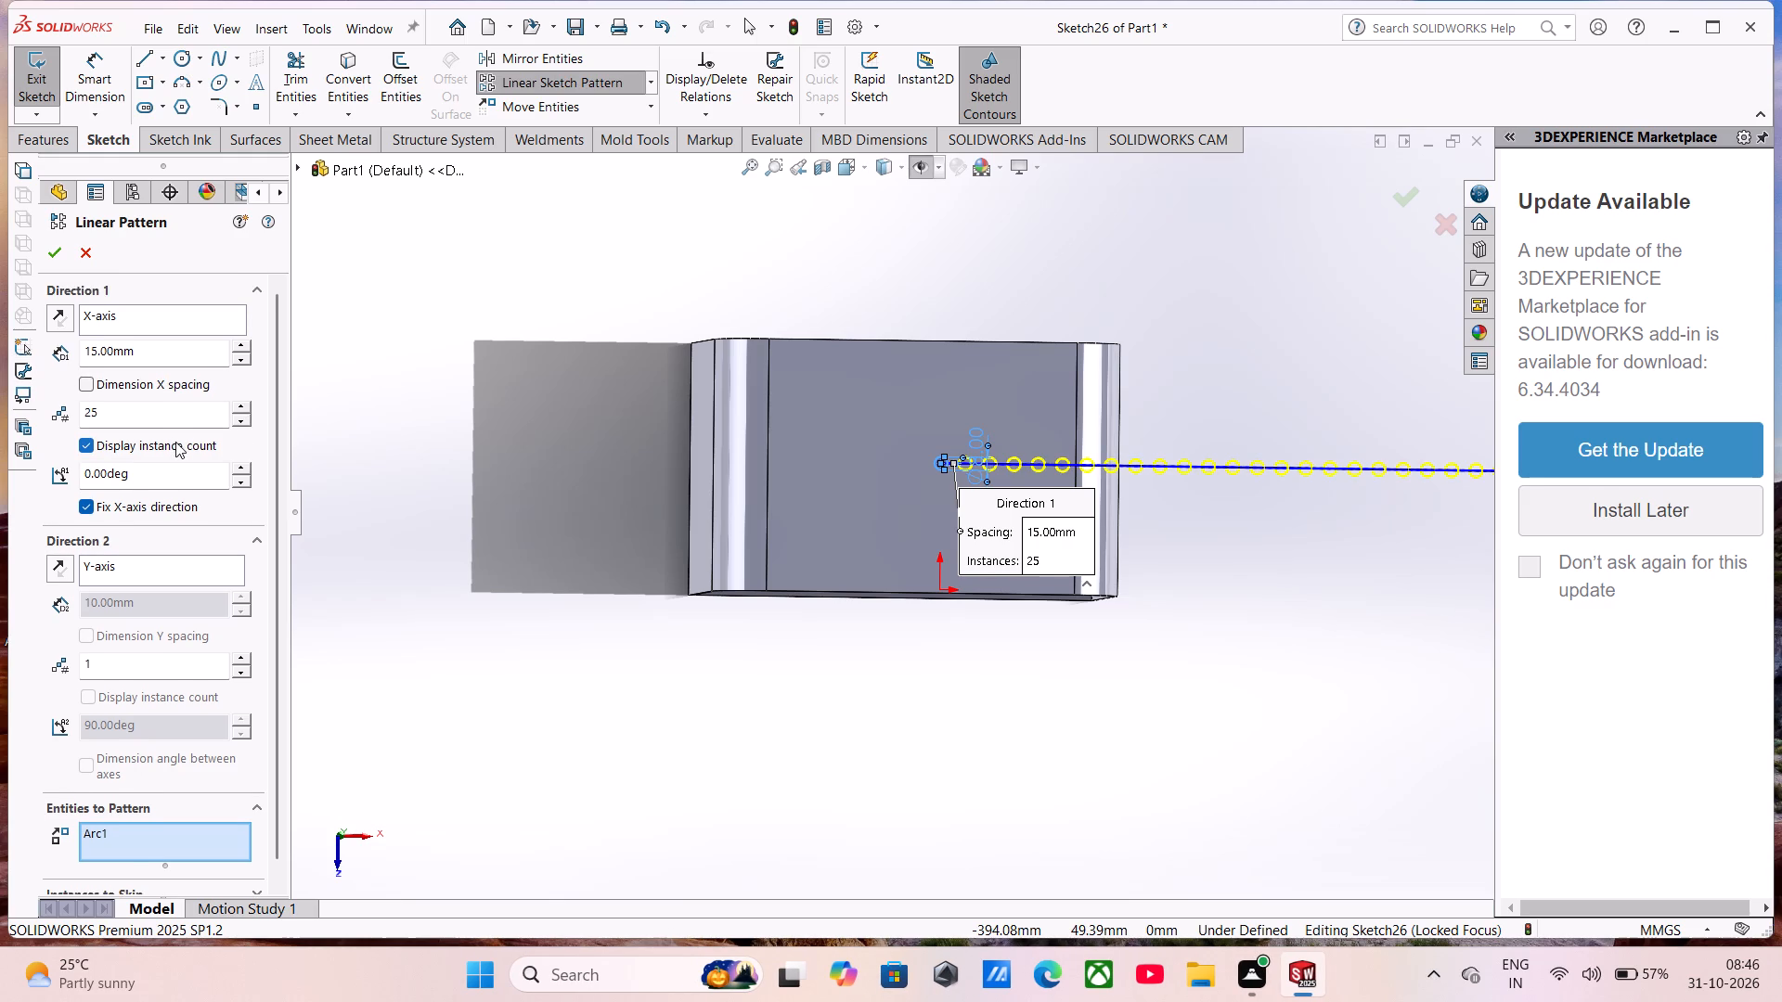
scroll(175, 443, down, 3)
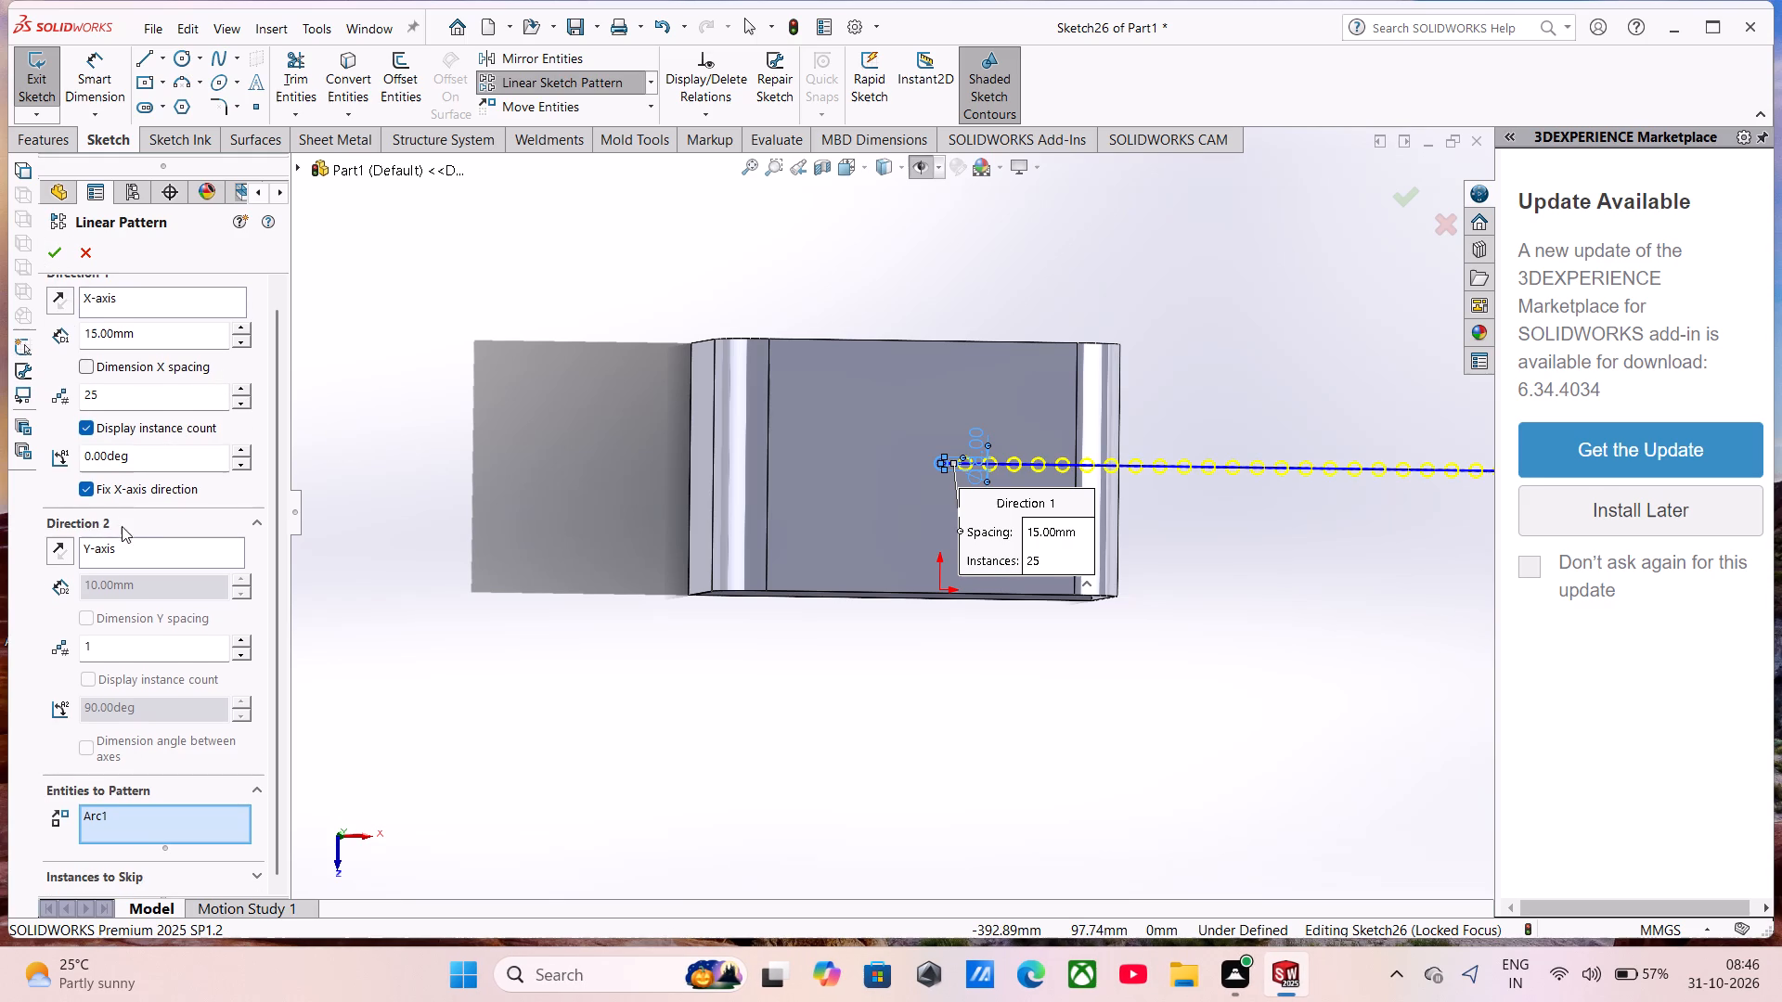
click(120, 557)
scroll(1068, 452, down, 5)
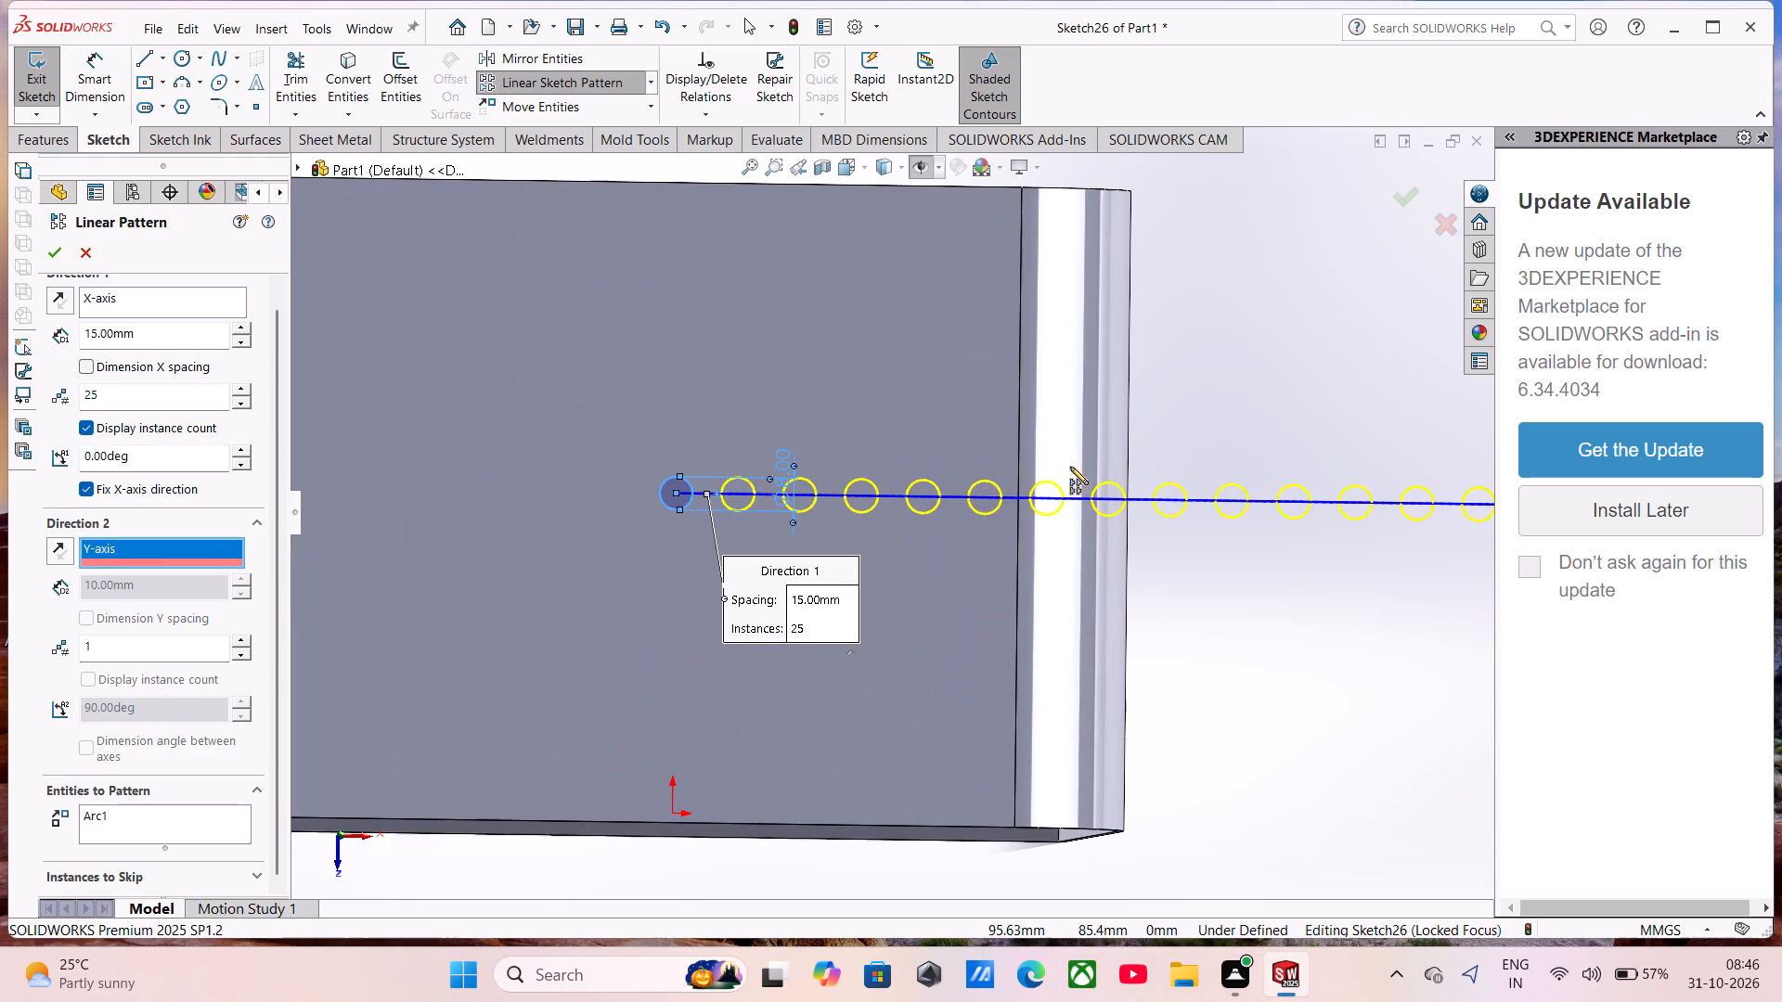
scroll(142, 830, down, 1)
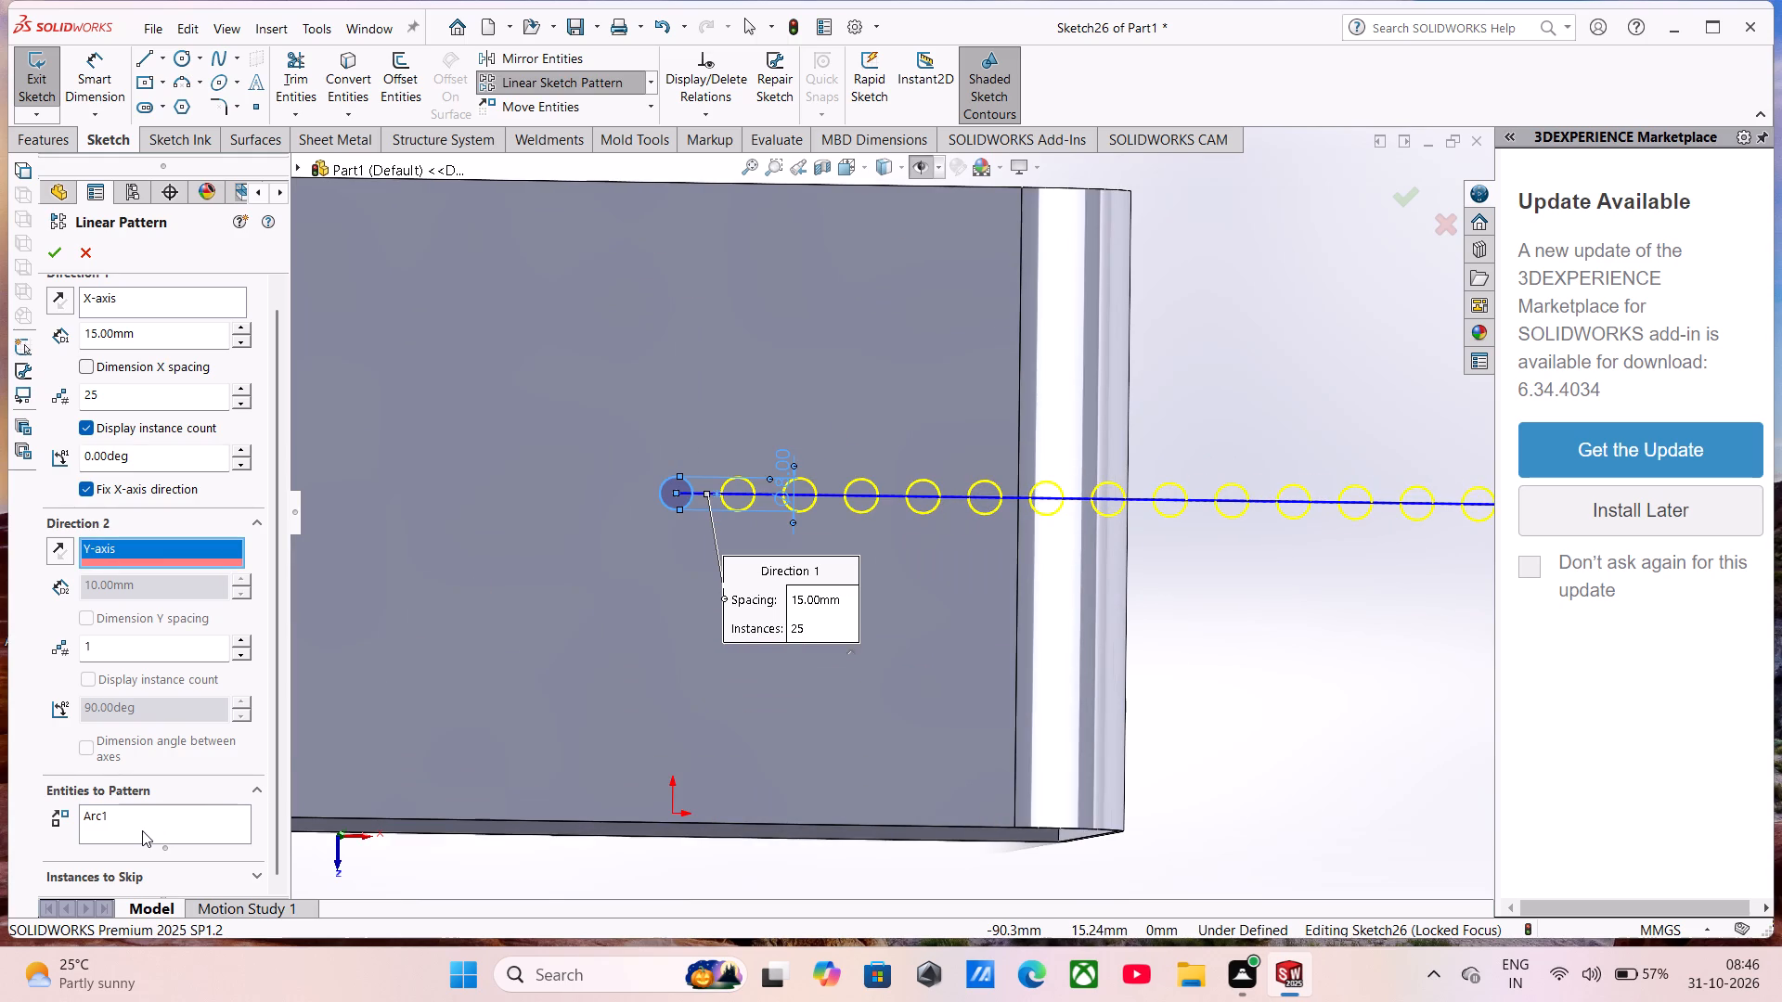
scroll(142, 830, down, 3)
click(145, 821)
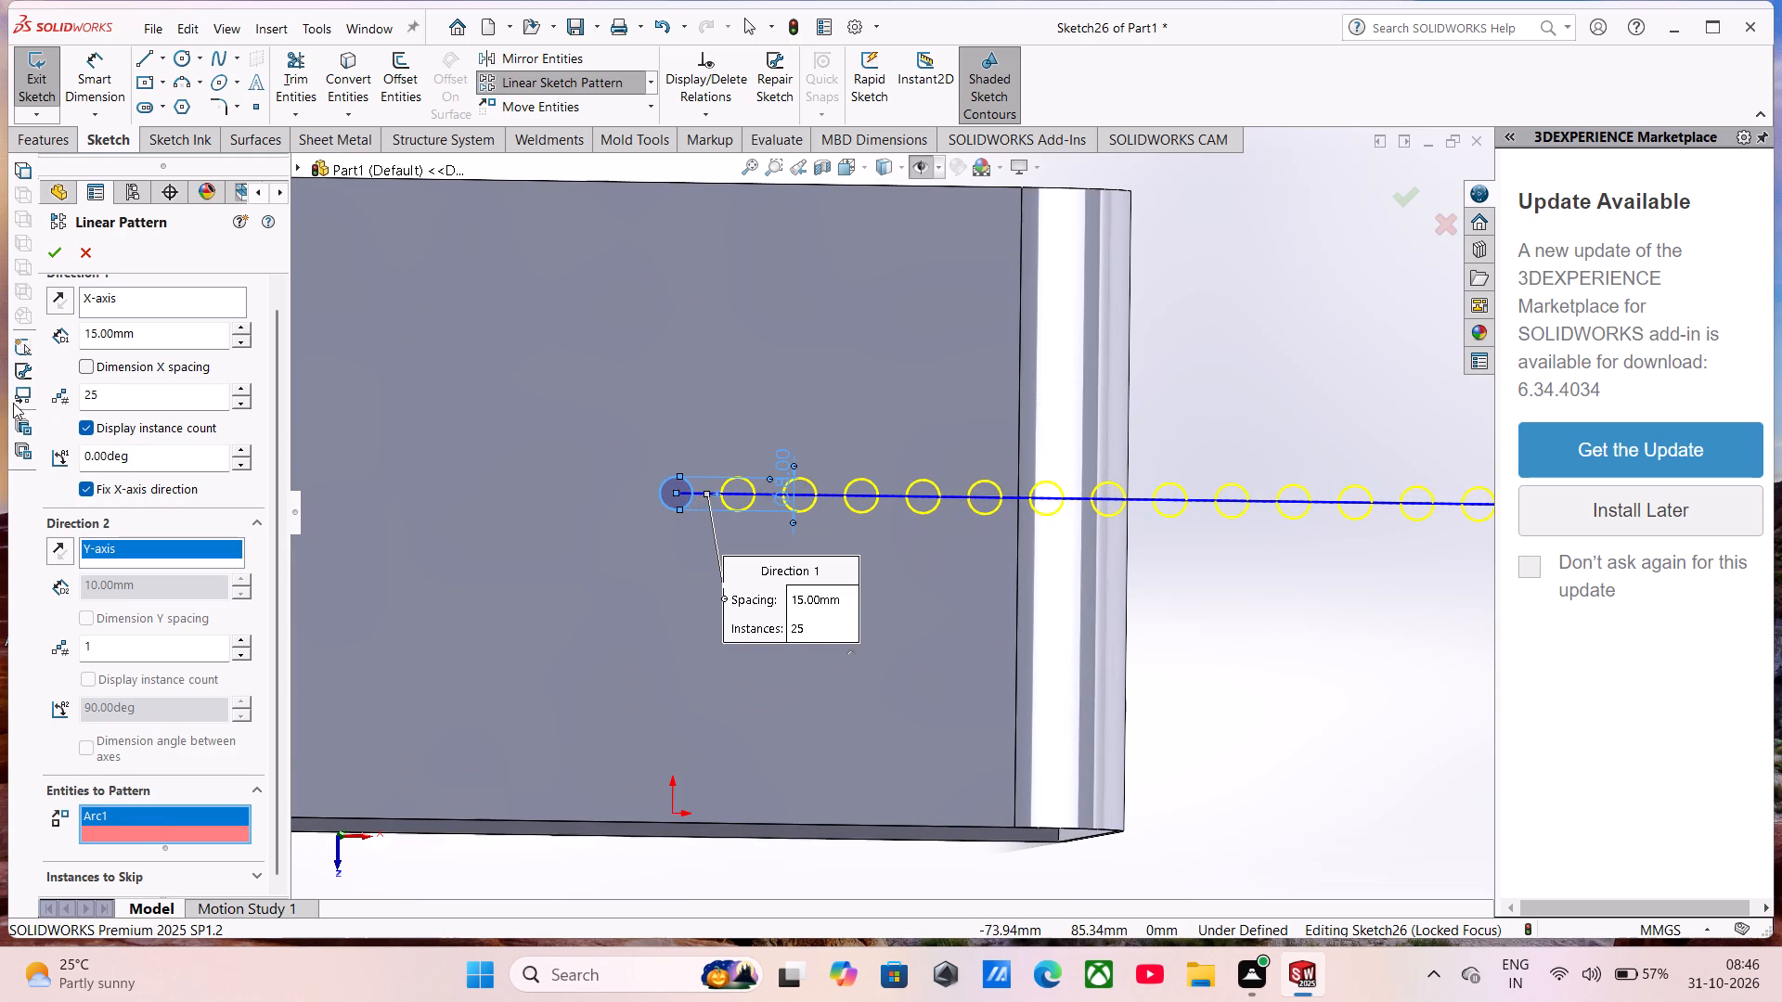
click(44, 246)
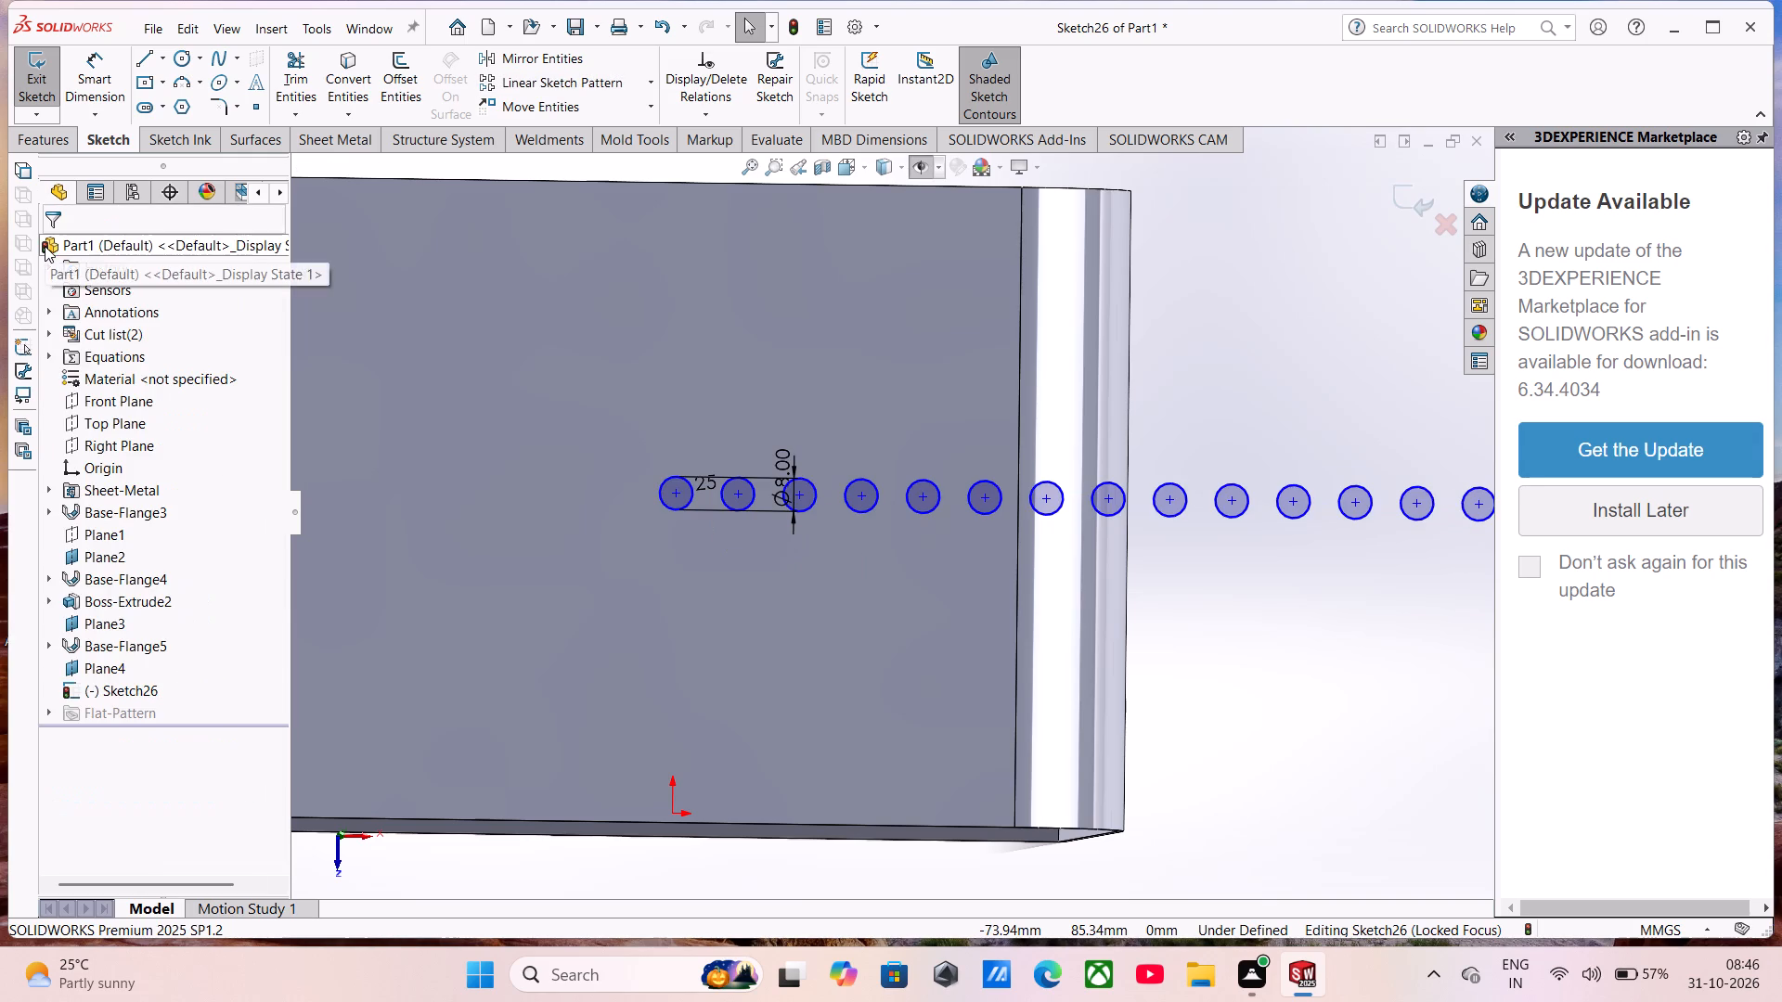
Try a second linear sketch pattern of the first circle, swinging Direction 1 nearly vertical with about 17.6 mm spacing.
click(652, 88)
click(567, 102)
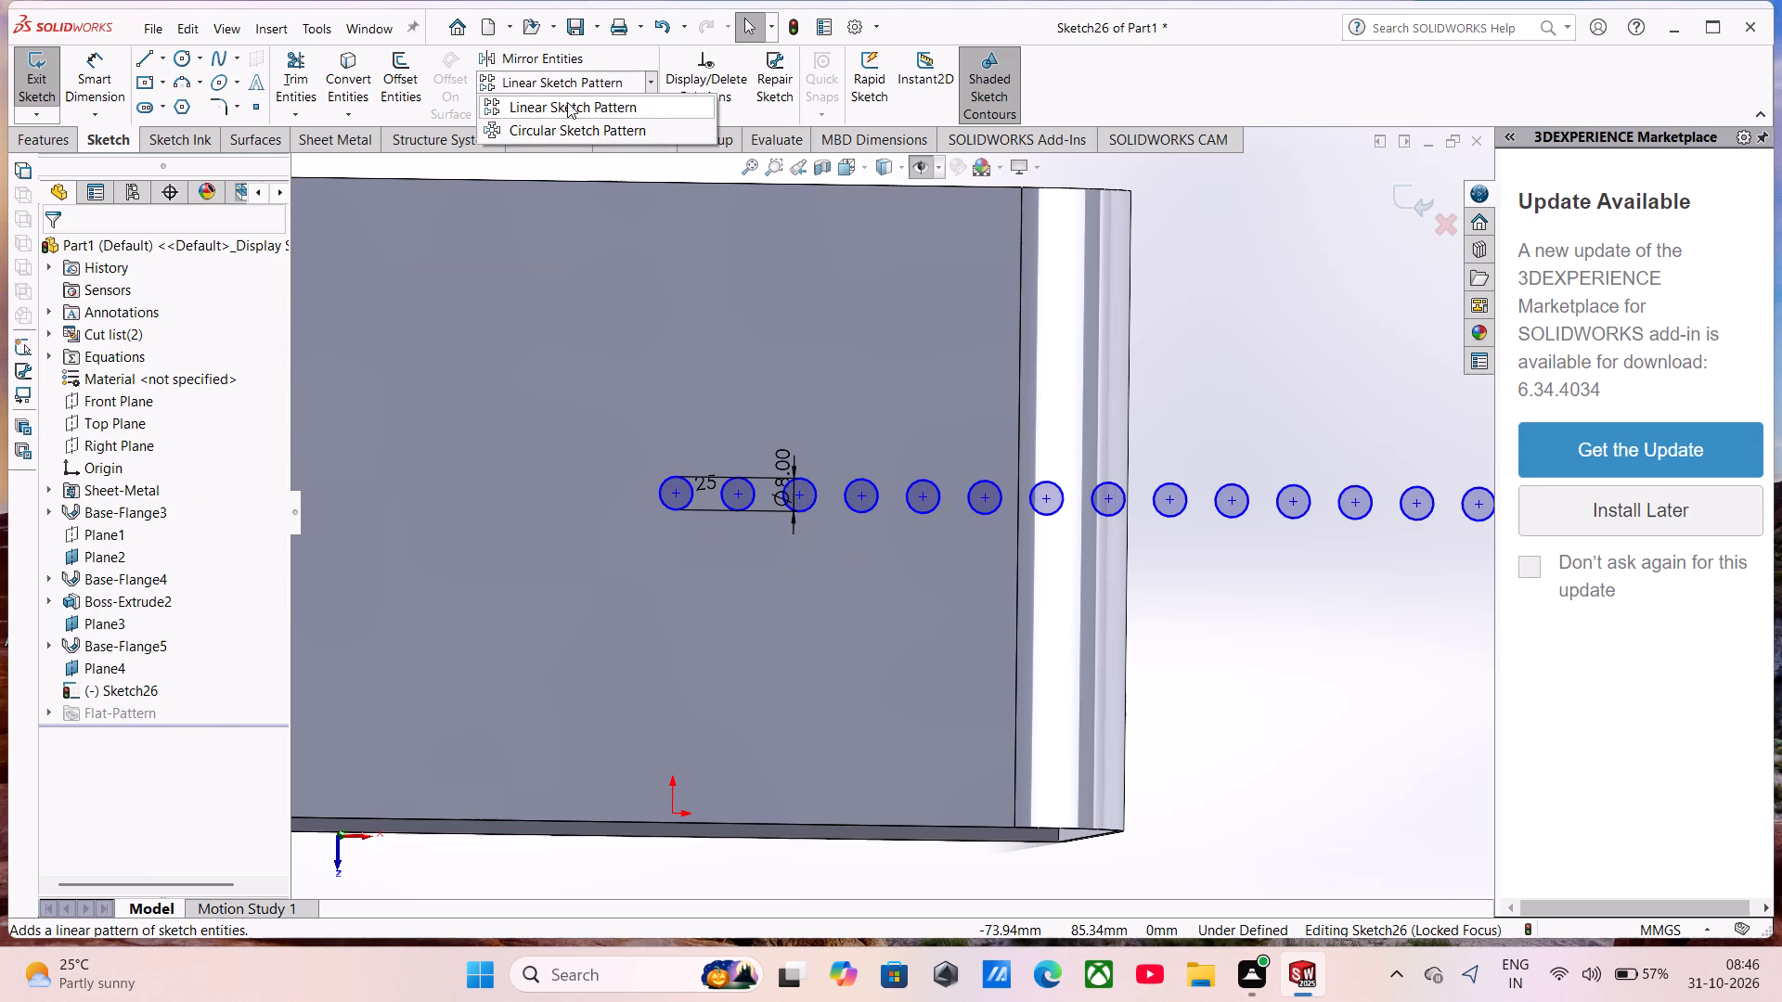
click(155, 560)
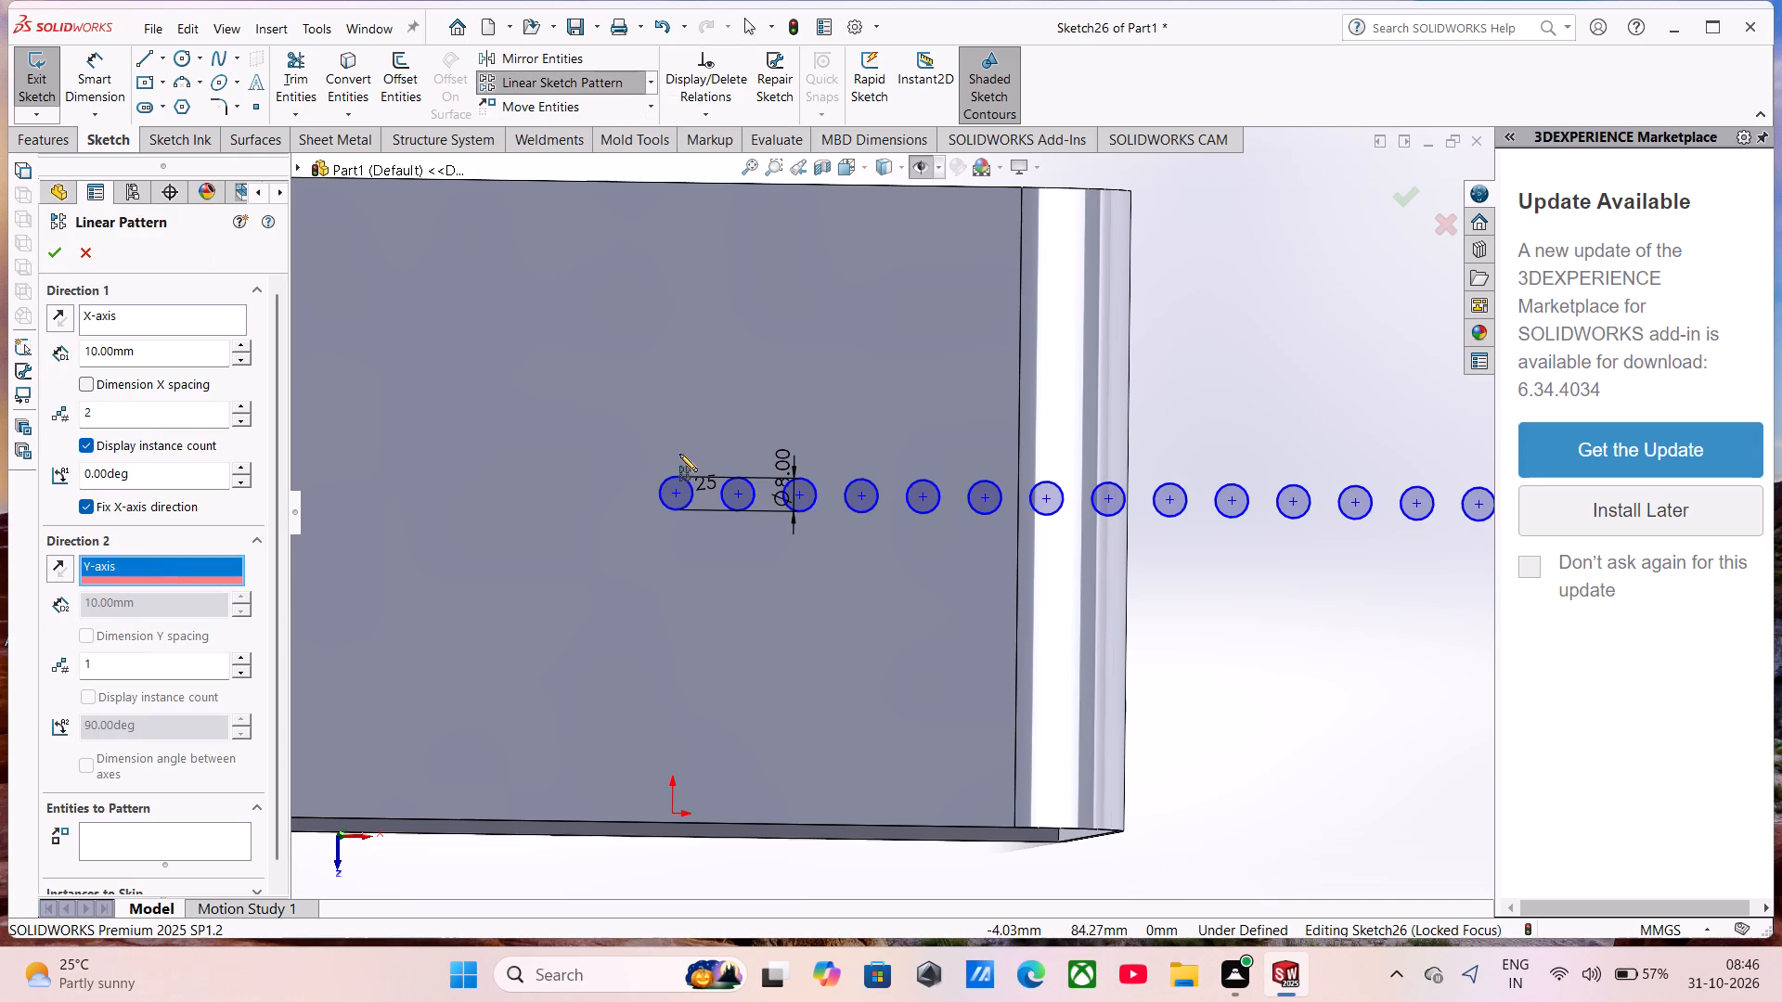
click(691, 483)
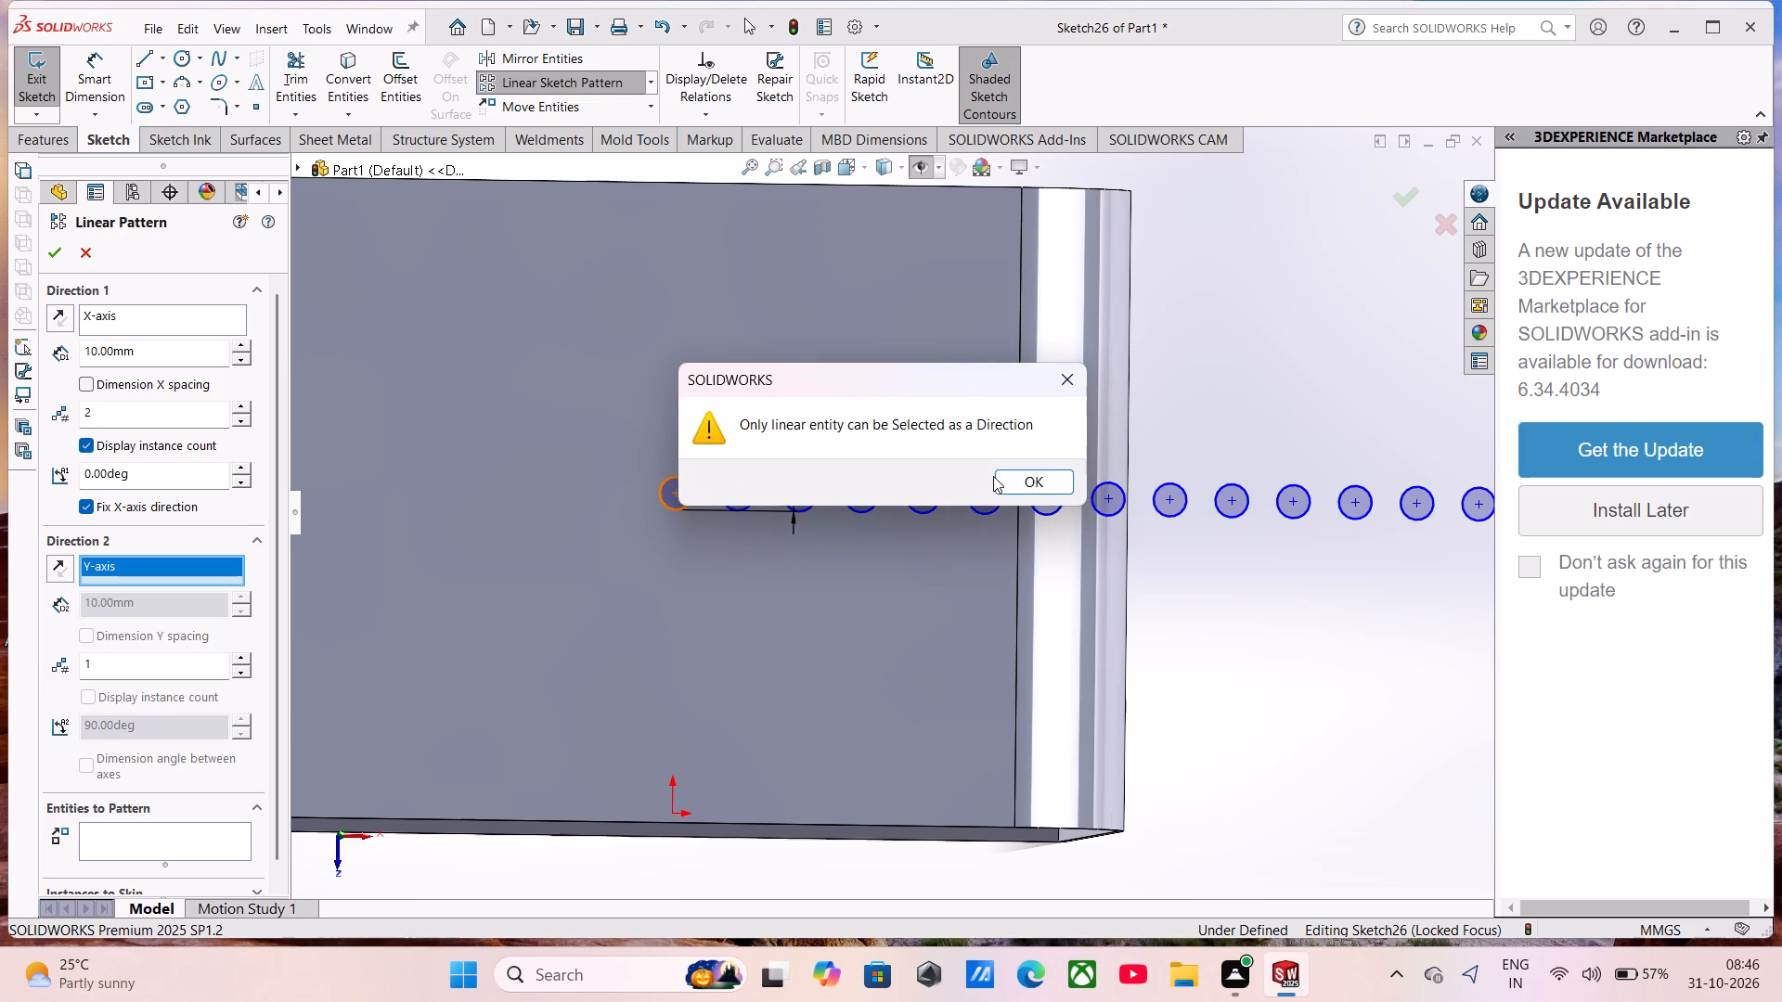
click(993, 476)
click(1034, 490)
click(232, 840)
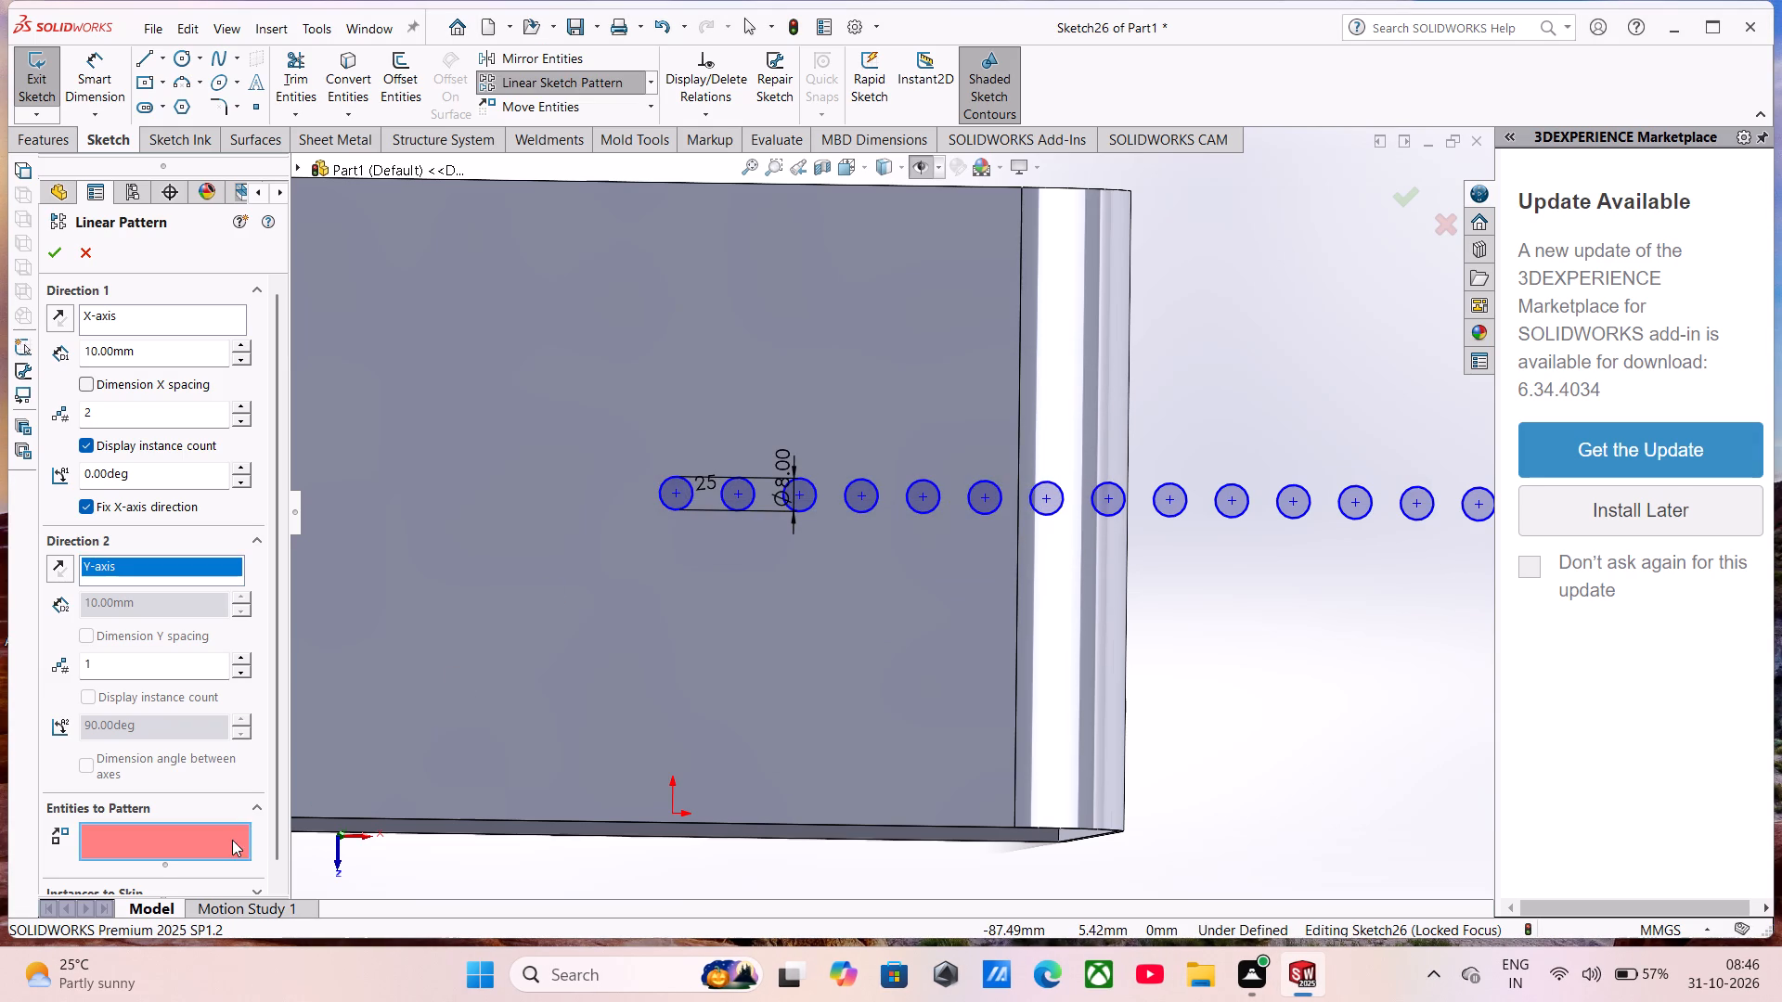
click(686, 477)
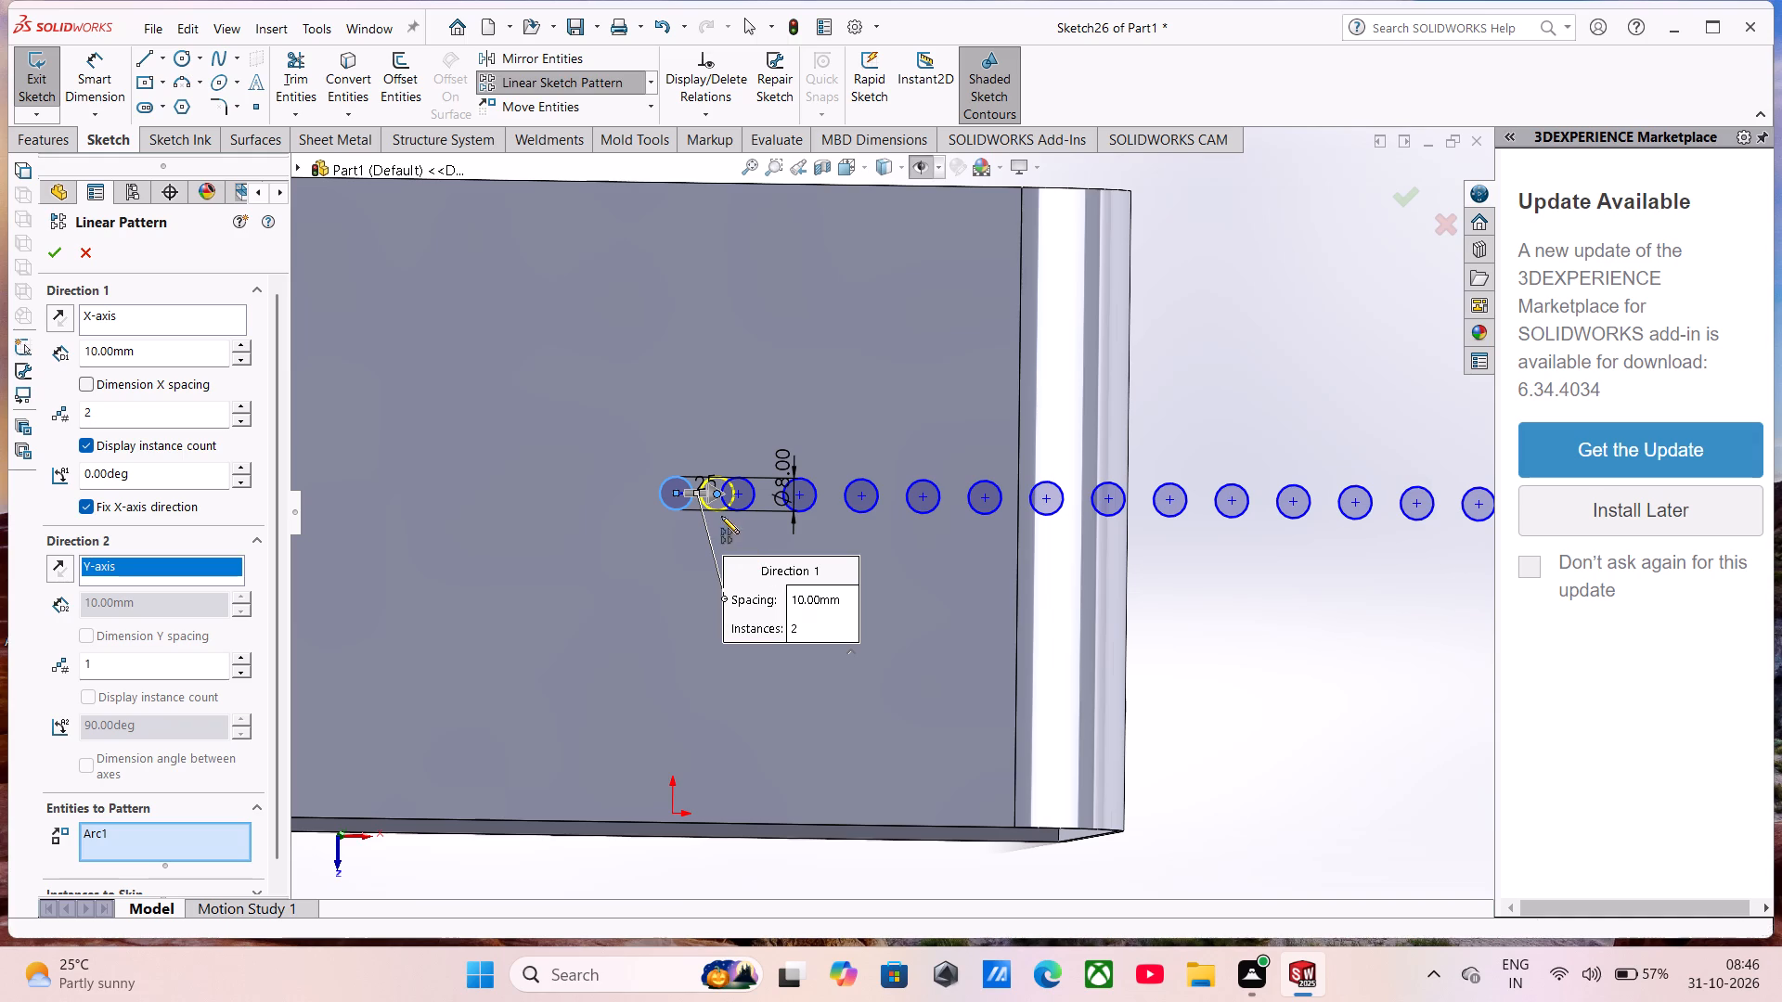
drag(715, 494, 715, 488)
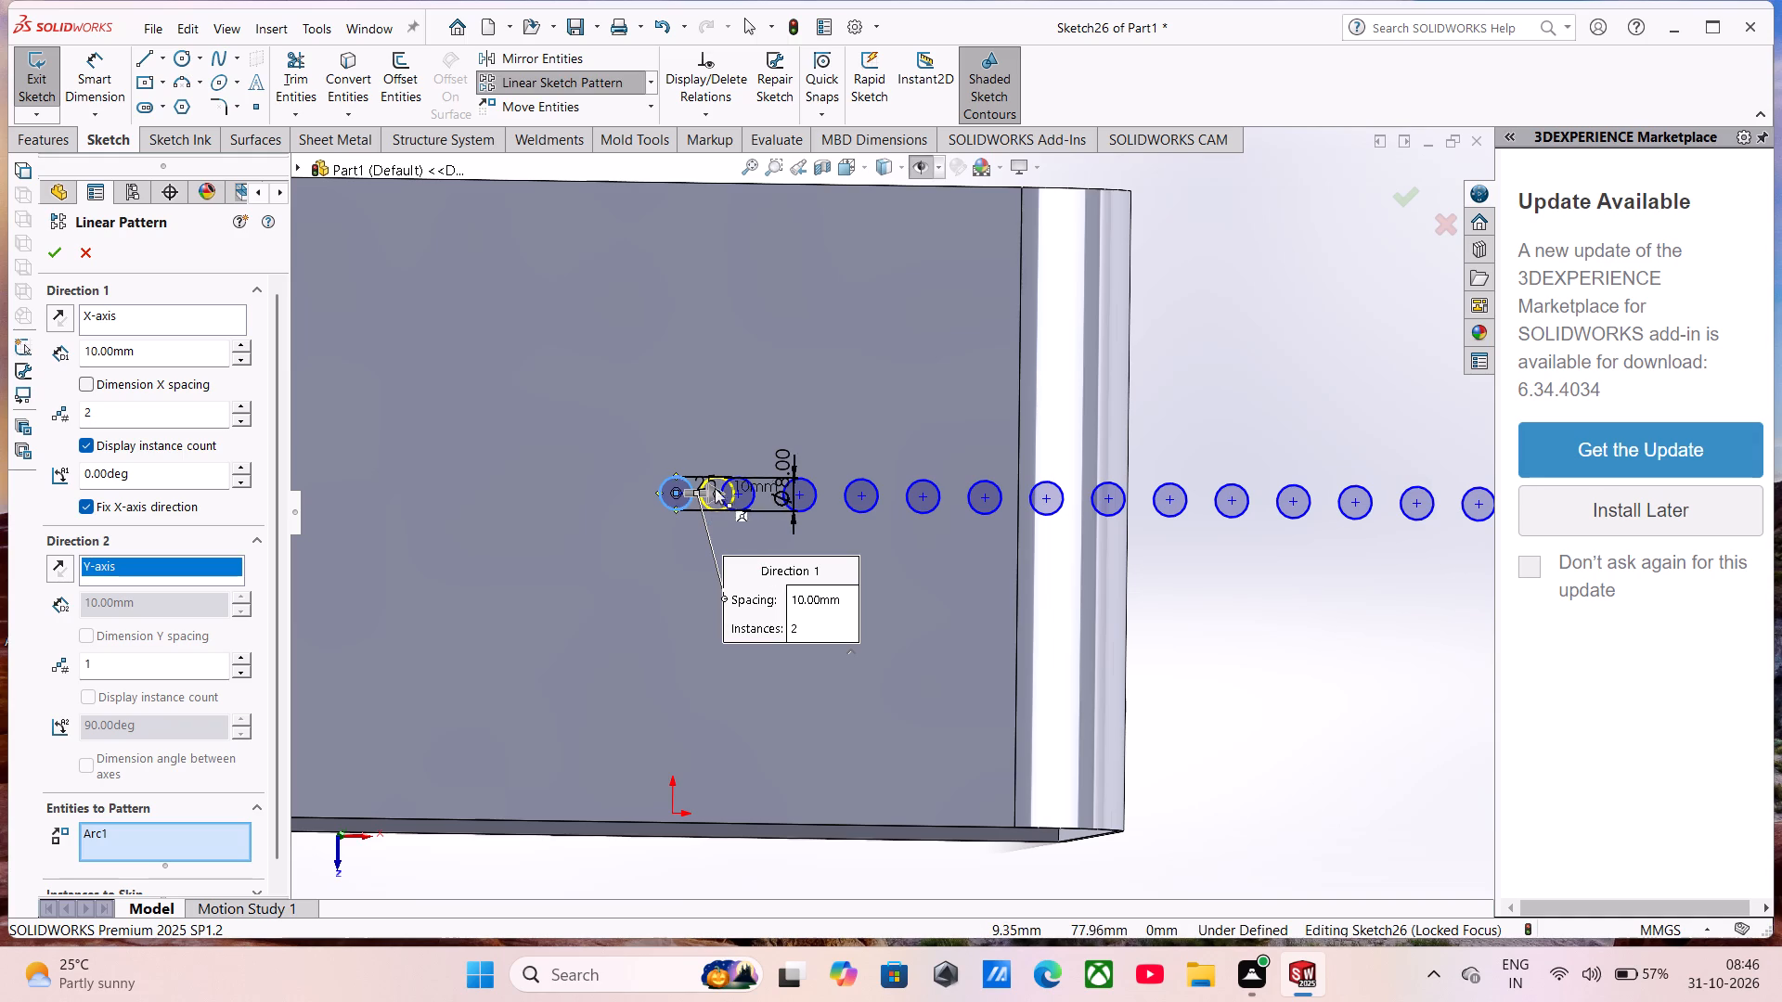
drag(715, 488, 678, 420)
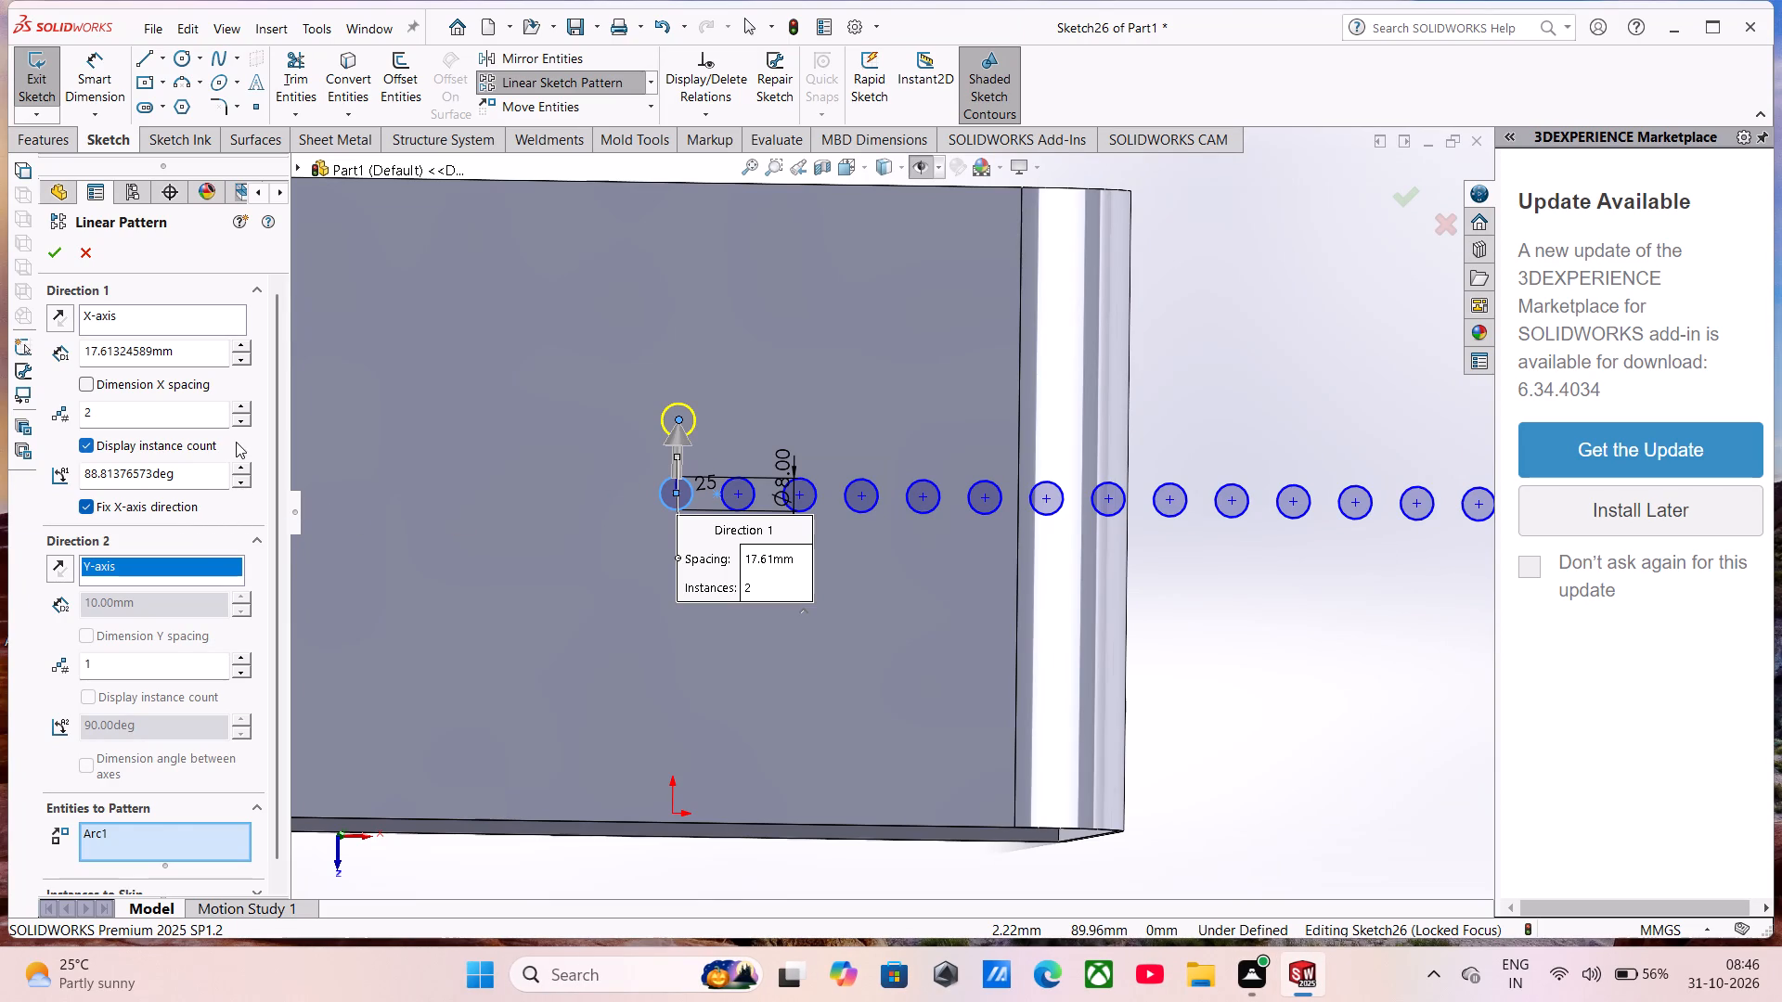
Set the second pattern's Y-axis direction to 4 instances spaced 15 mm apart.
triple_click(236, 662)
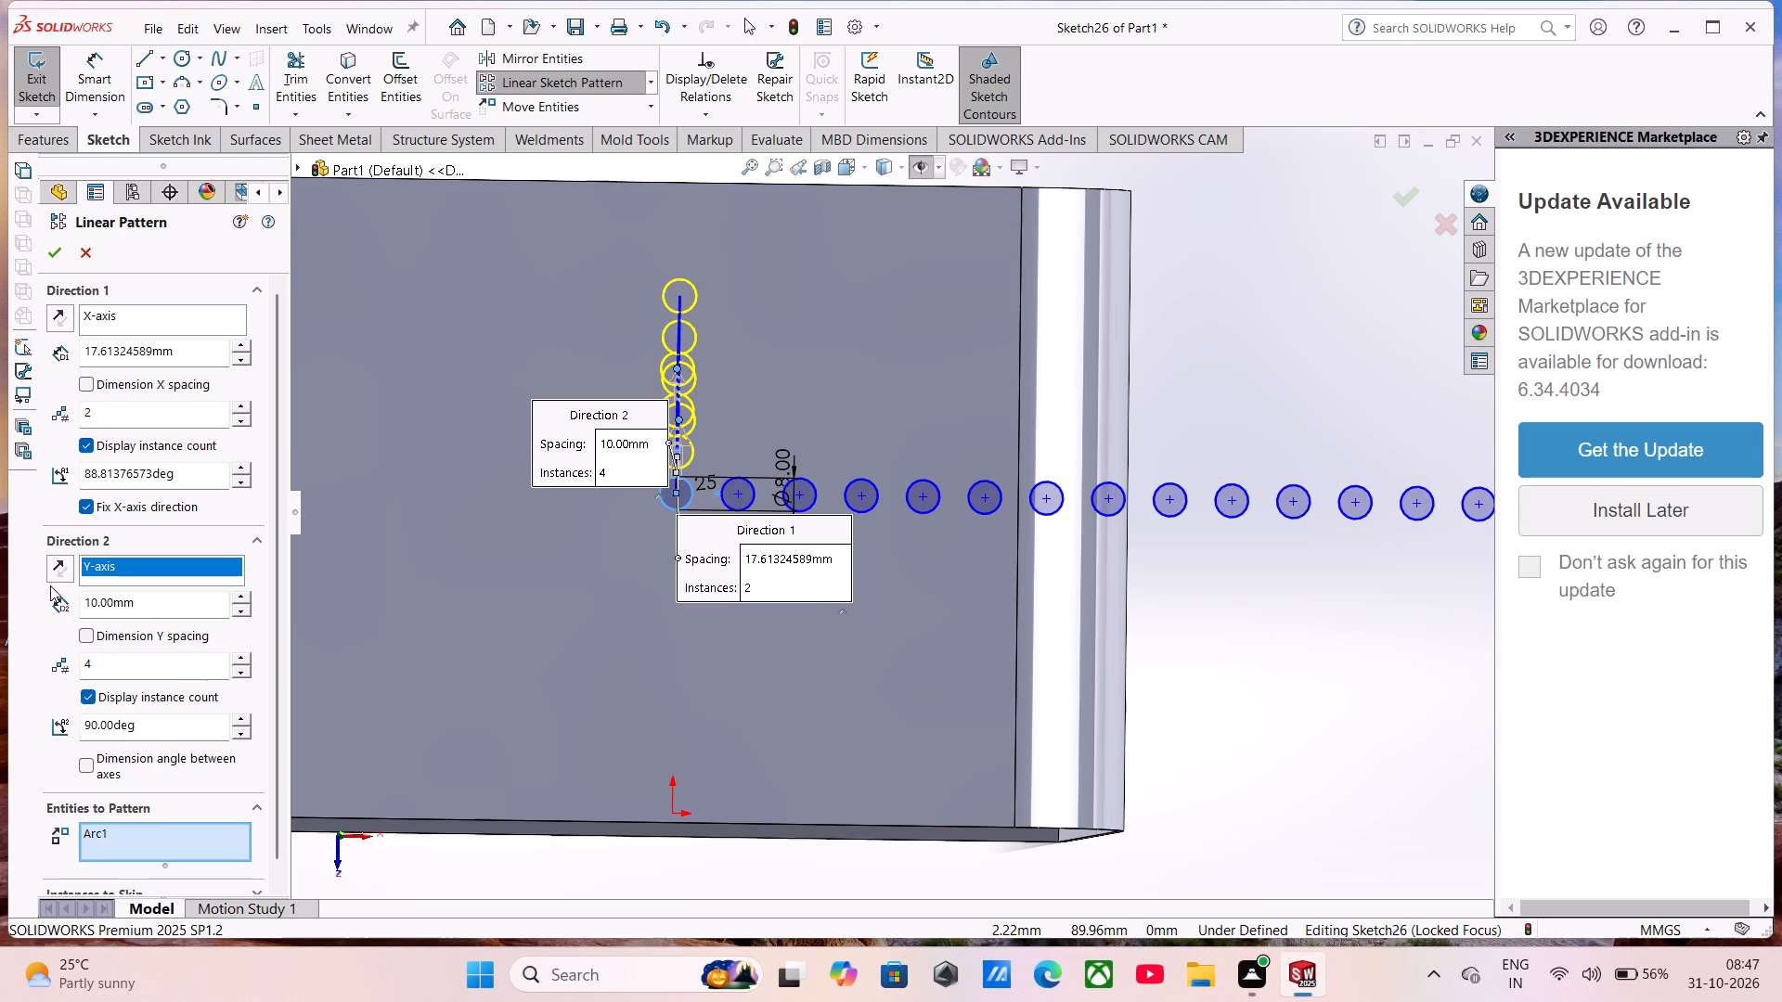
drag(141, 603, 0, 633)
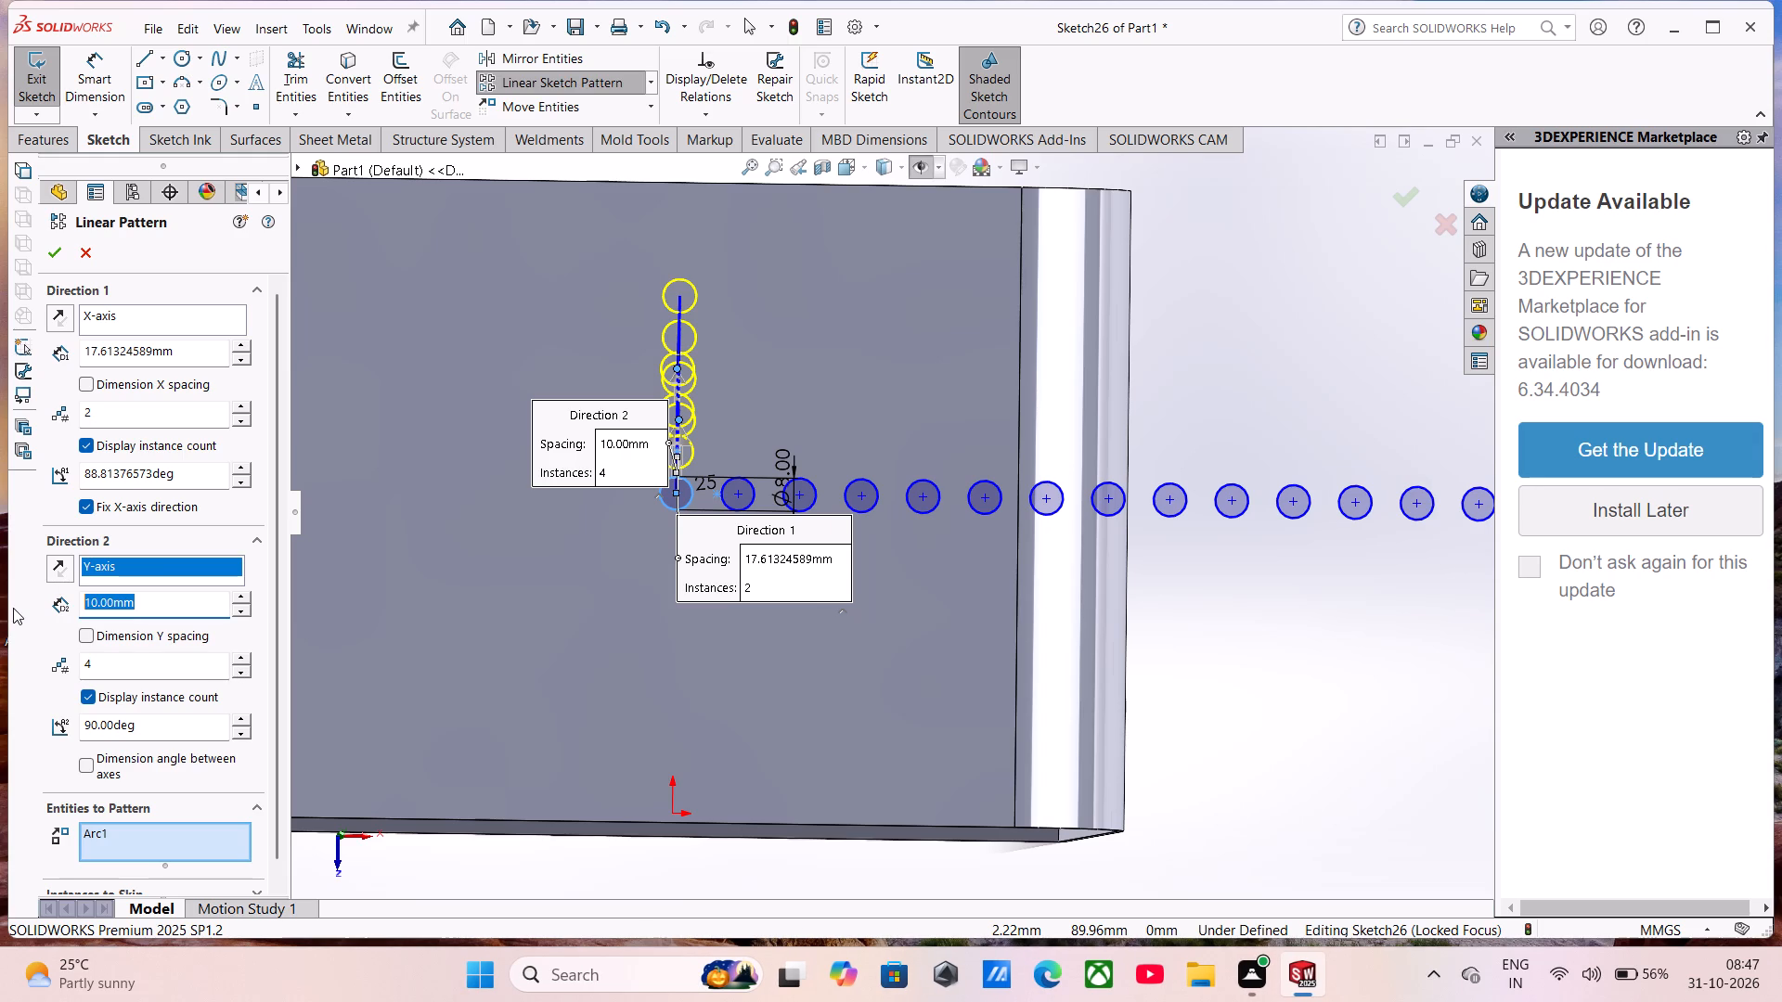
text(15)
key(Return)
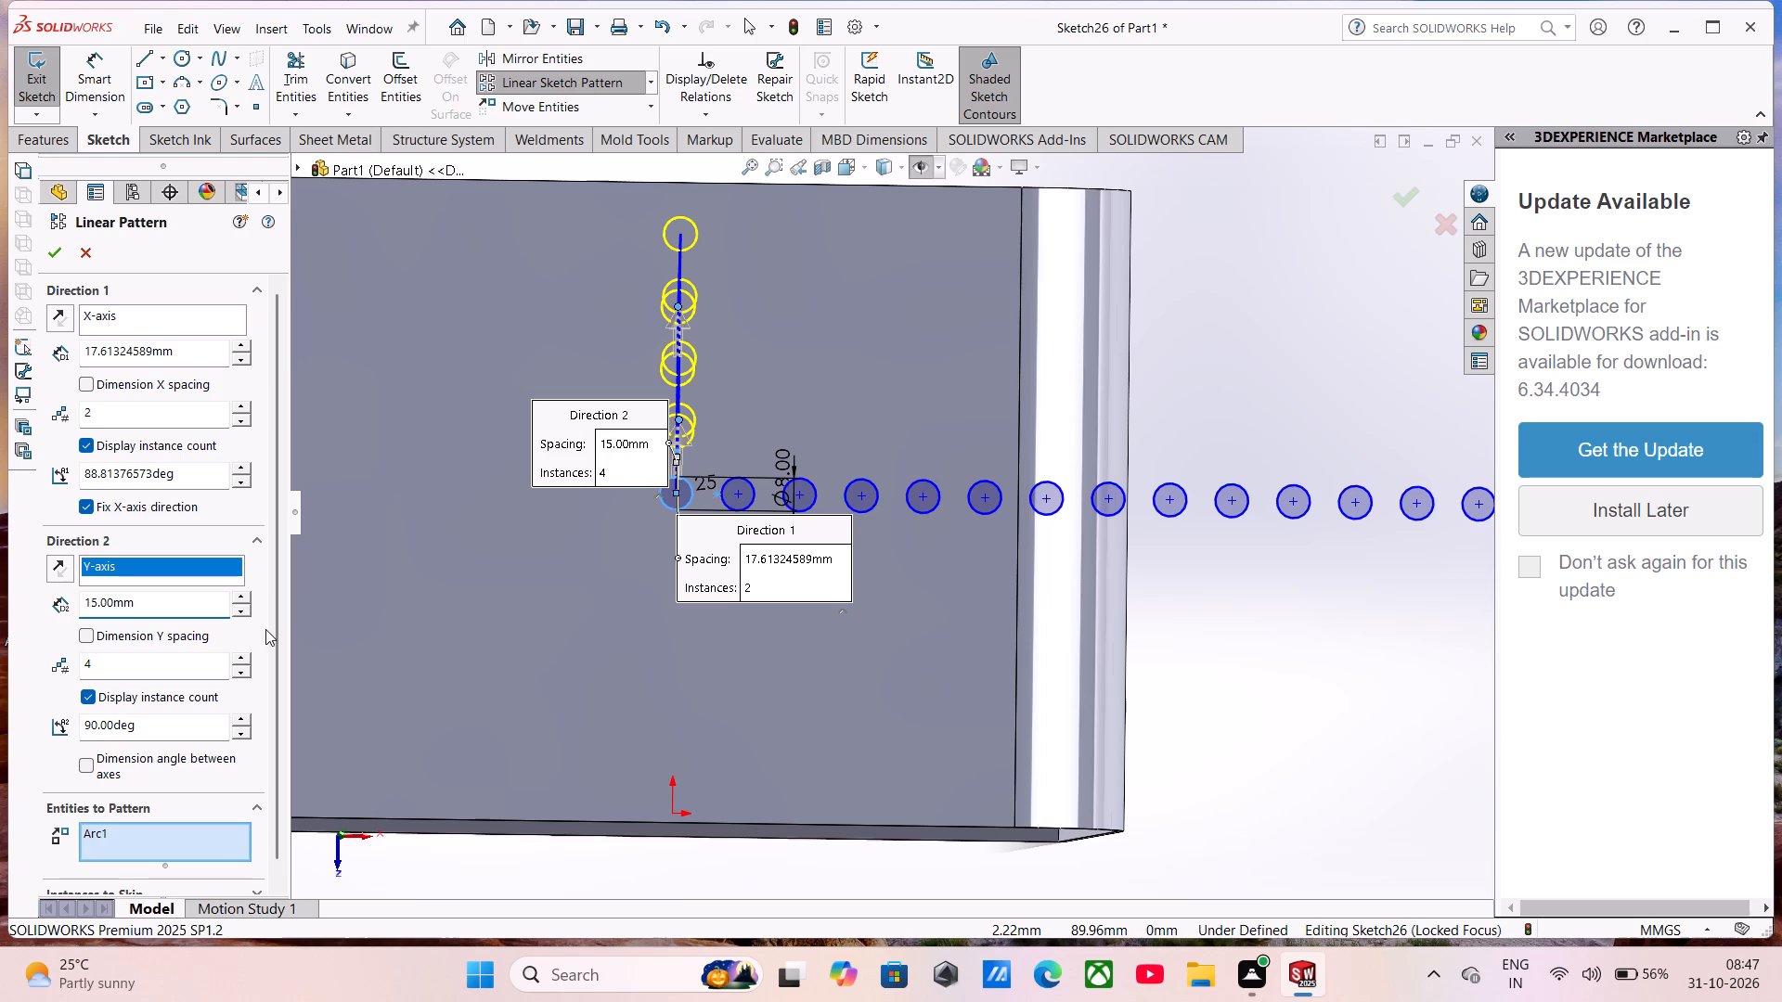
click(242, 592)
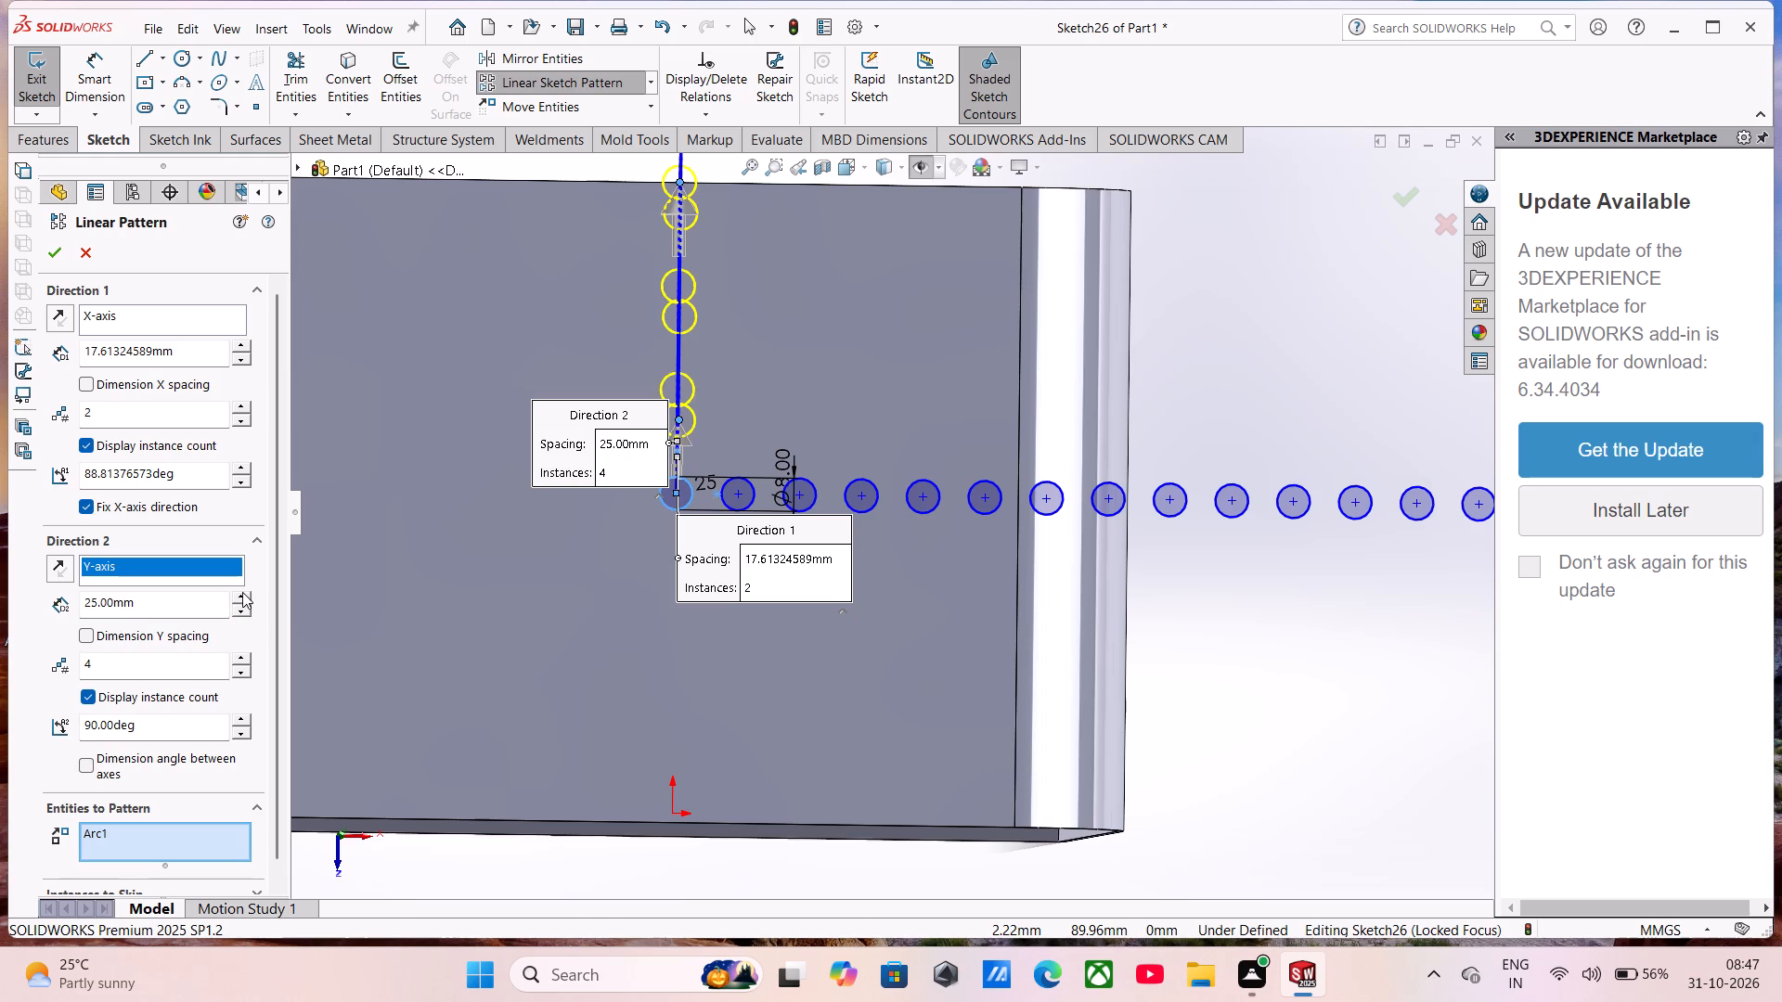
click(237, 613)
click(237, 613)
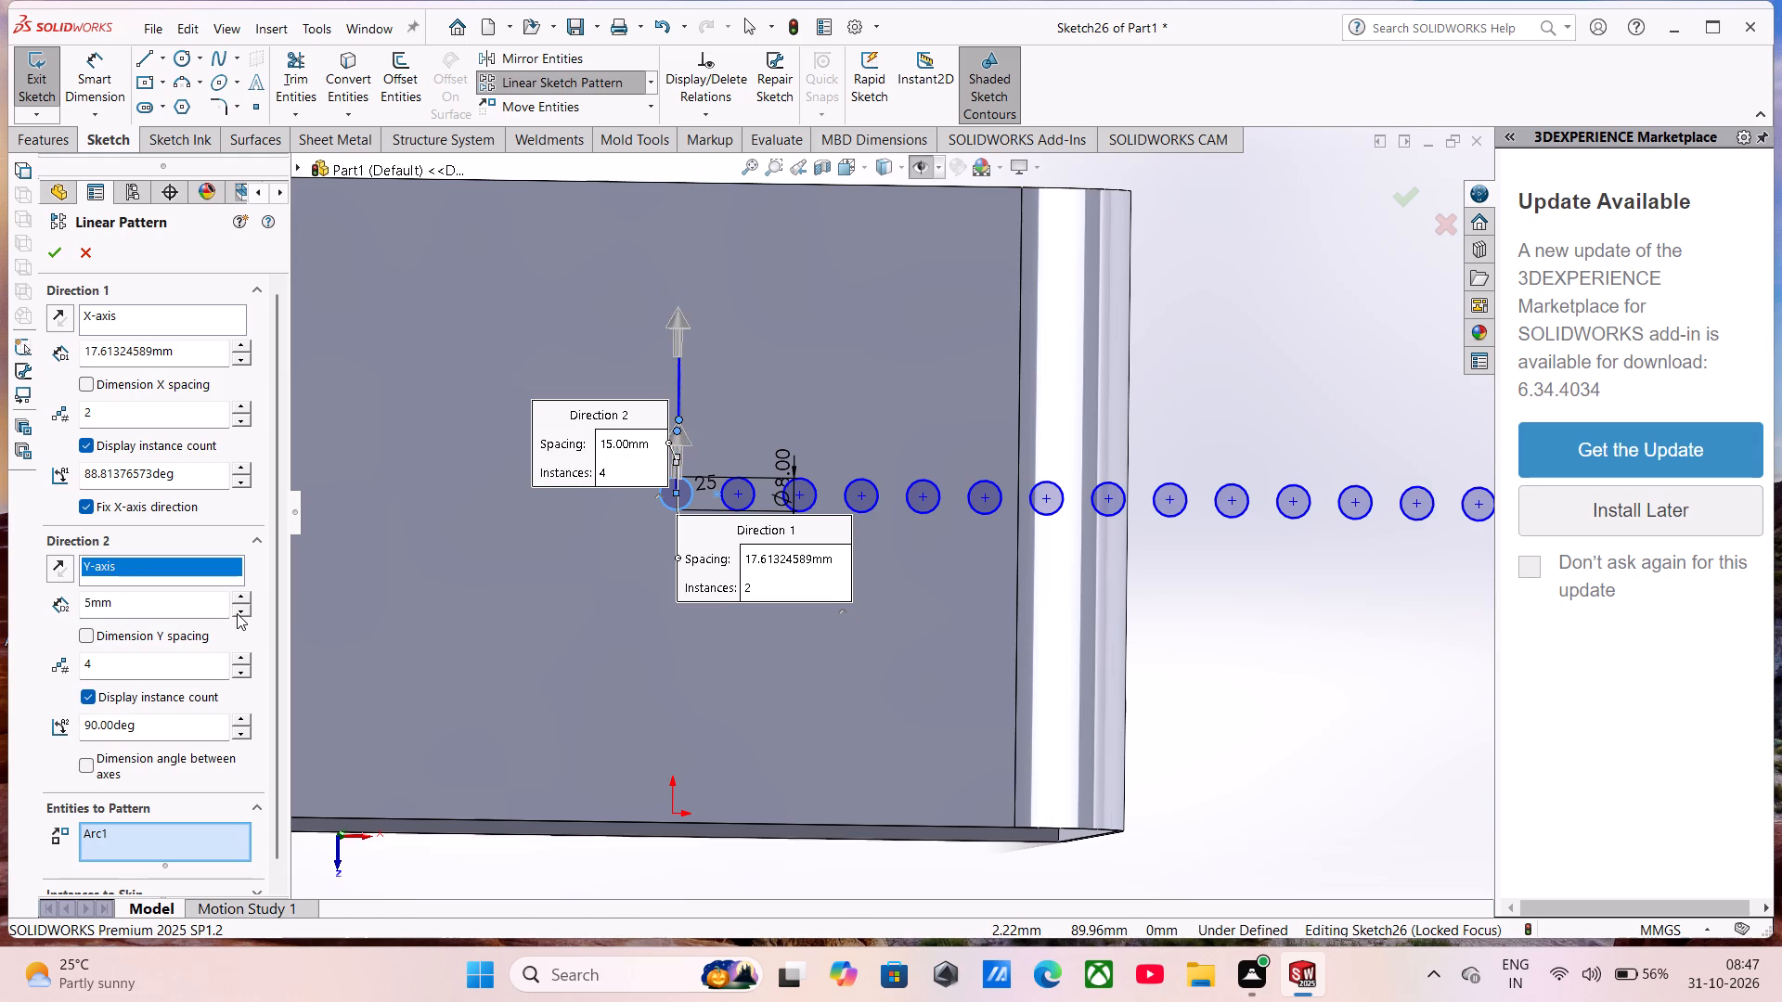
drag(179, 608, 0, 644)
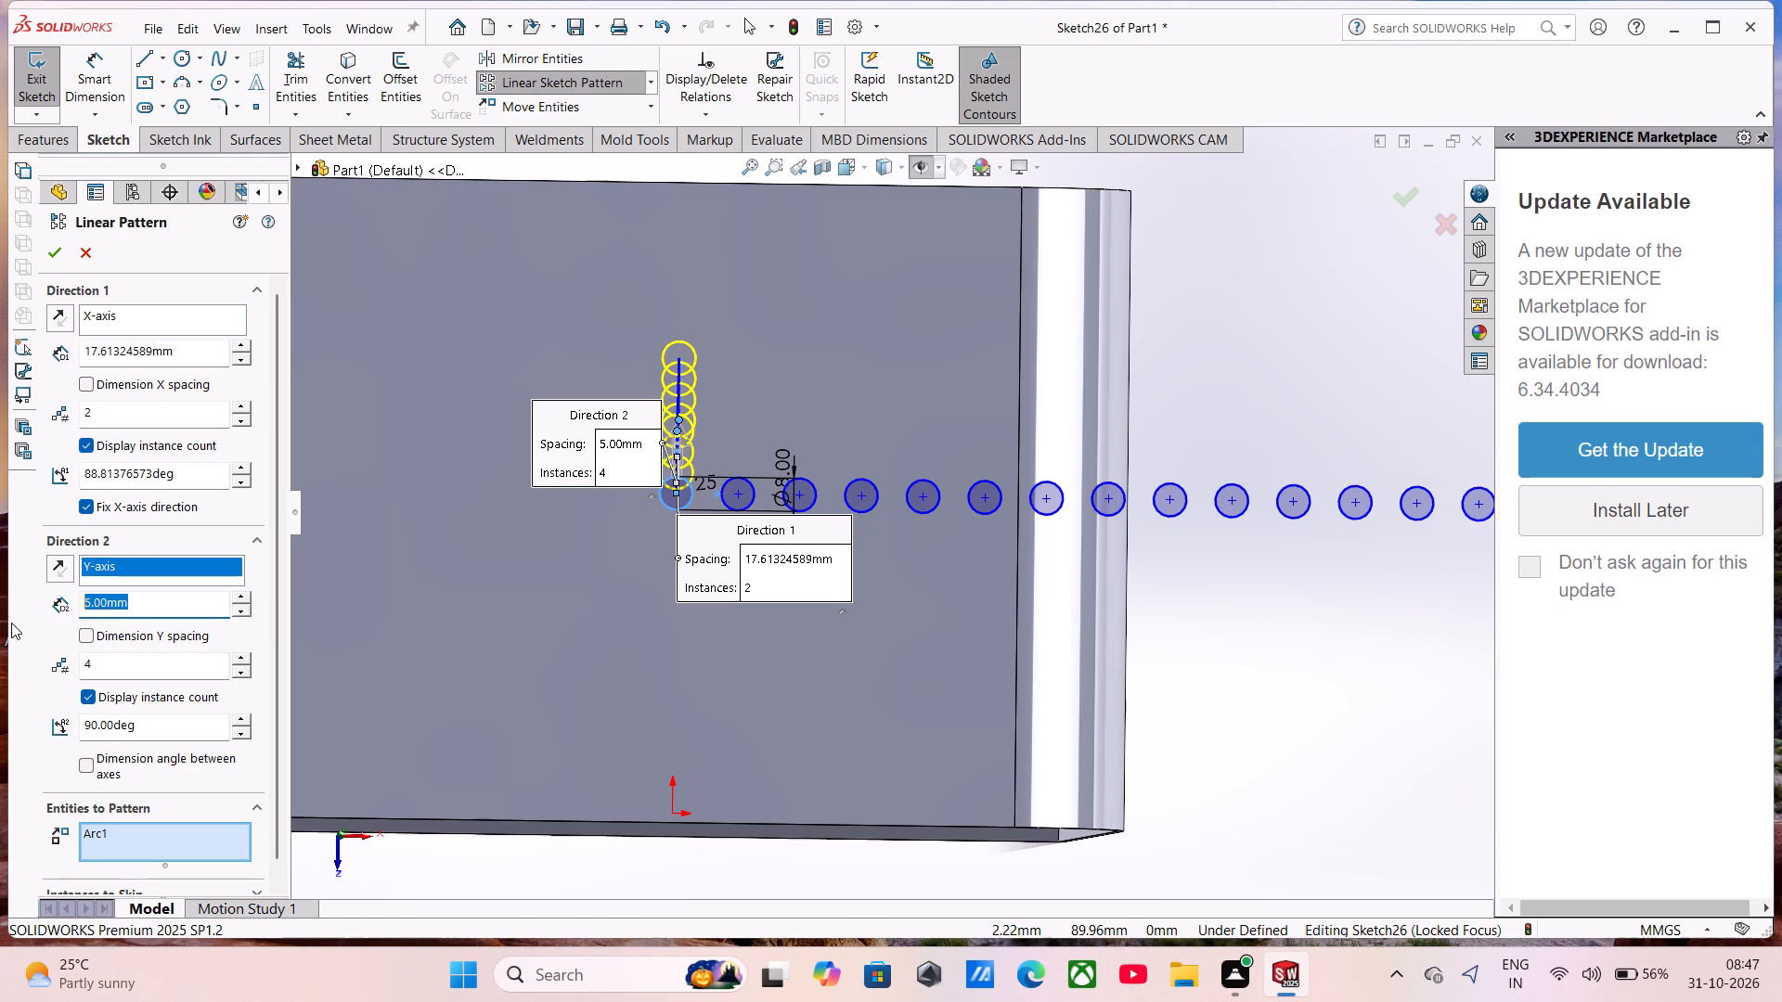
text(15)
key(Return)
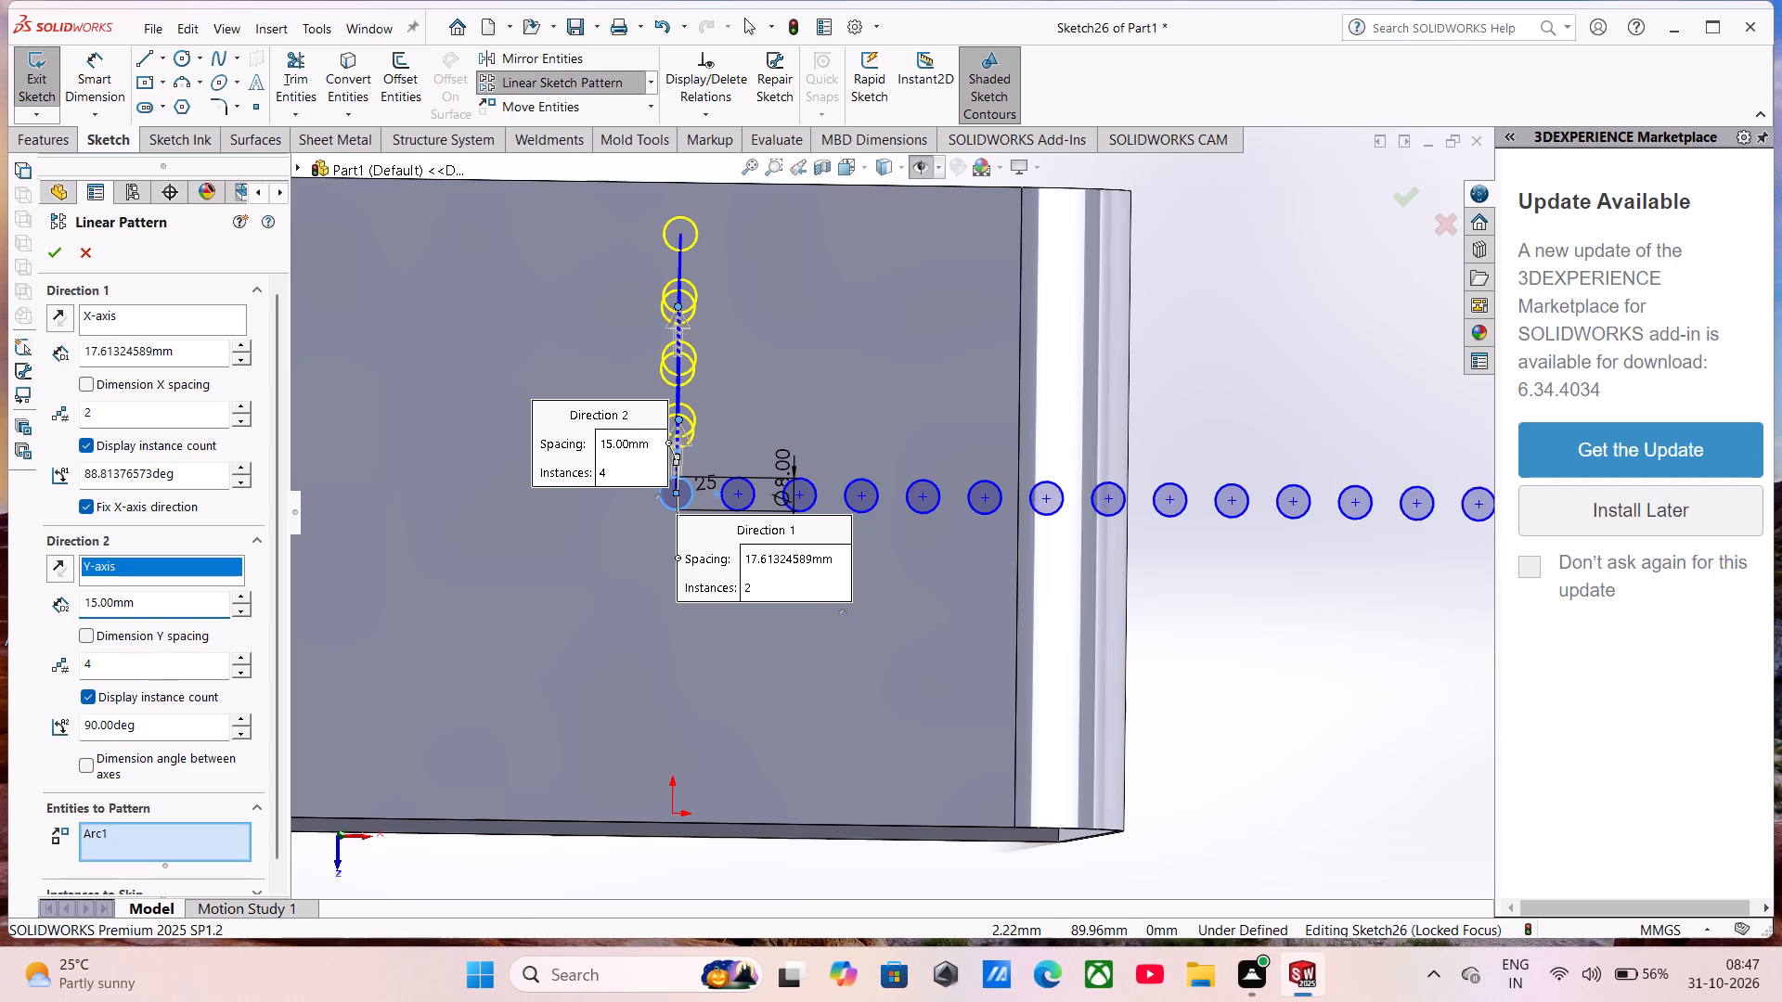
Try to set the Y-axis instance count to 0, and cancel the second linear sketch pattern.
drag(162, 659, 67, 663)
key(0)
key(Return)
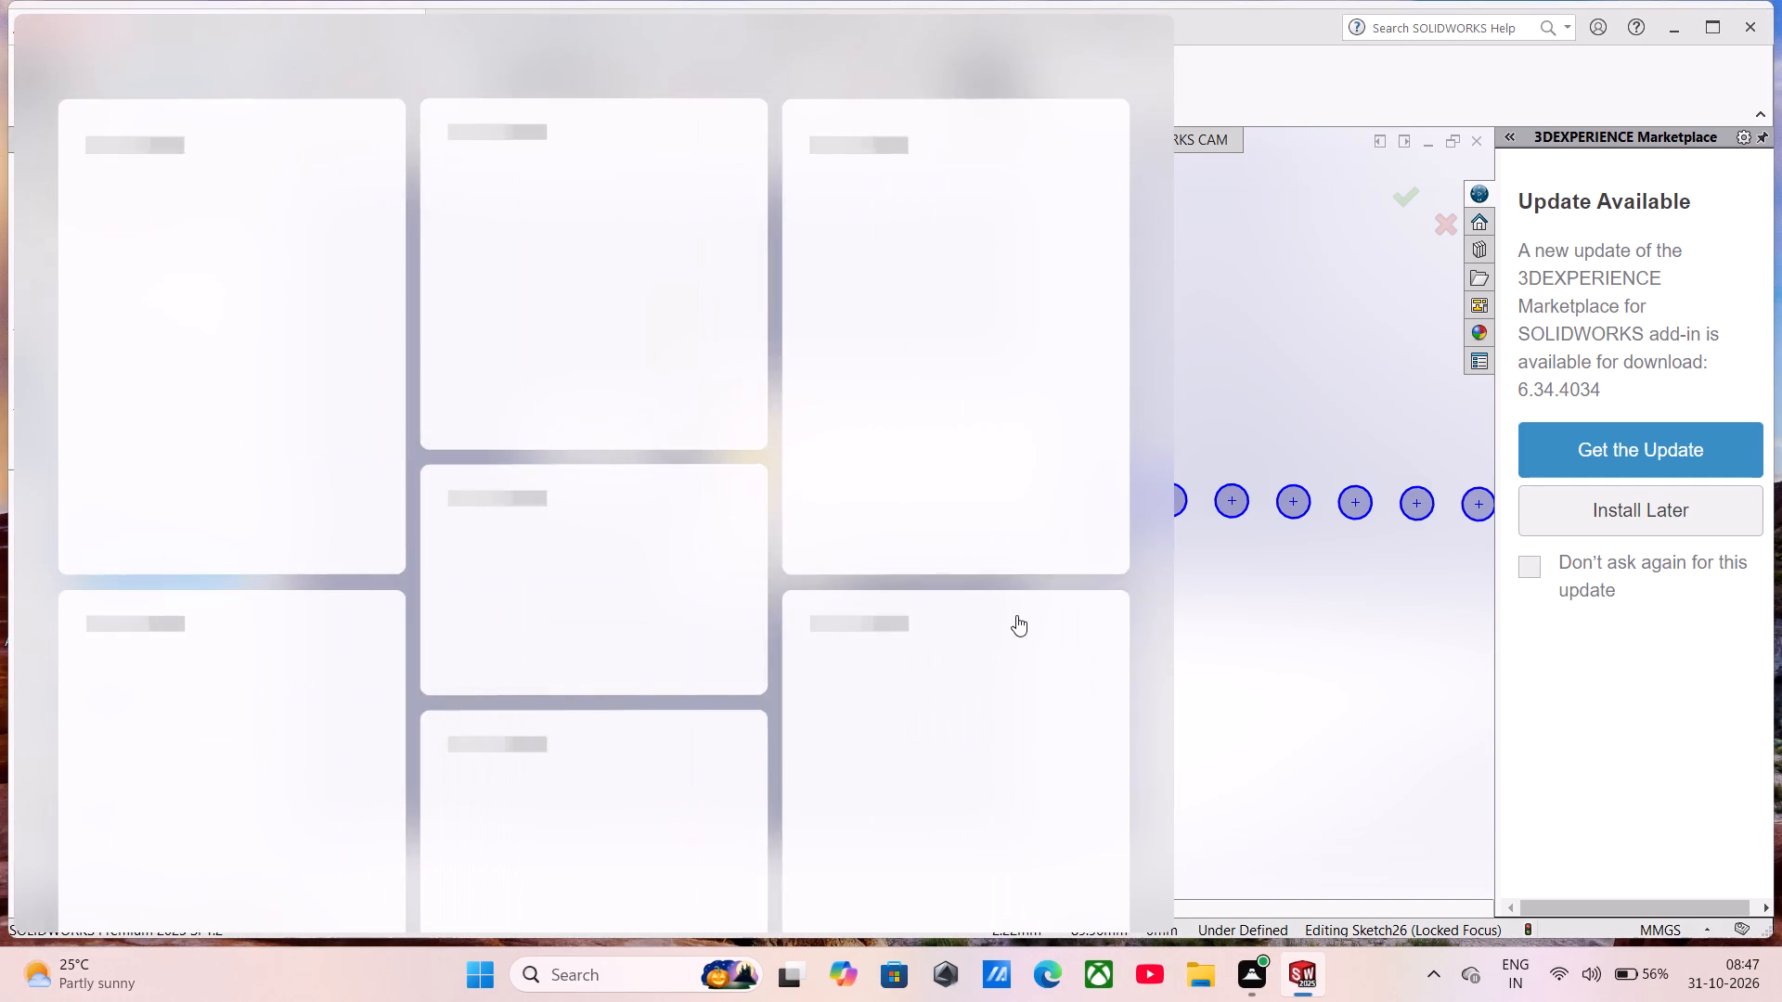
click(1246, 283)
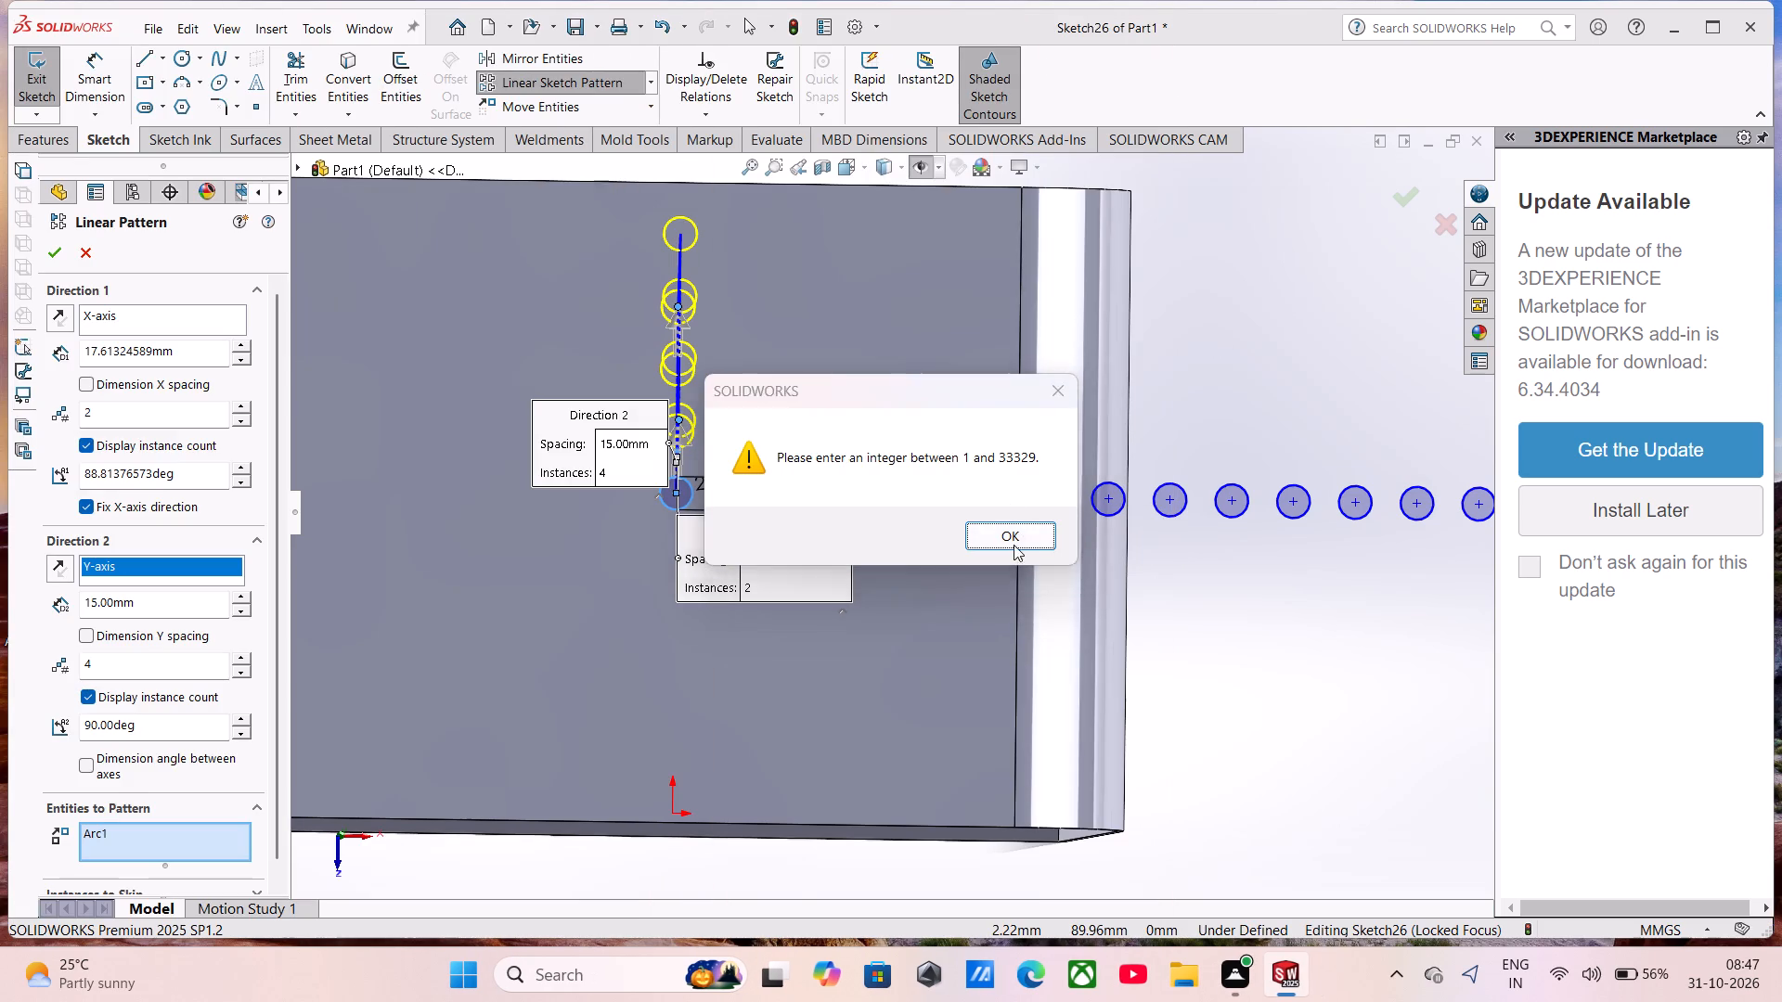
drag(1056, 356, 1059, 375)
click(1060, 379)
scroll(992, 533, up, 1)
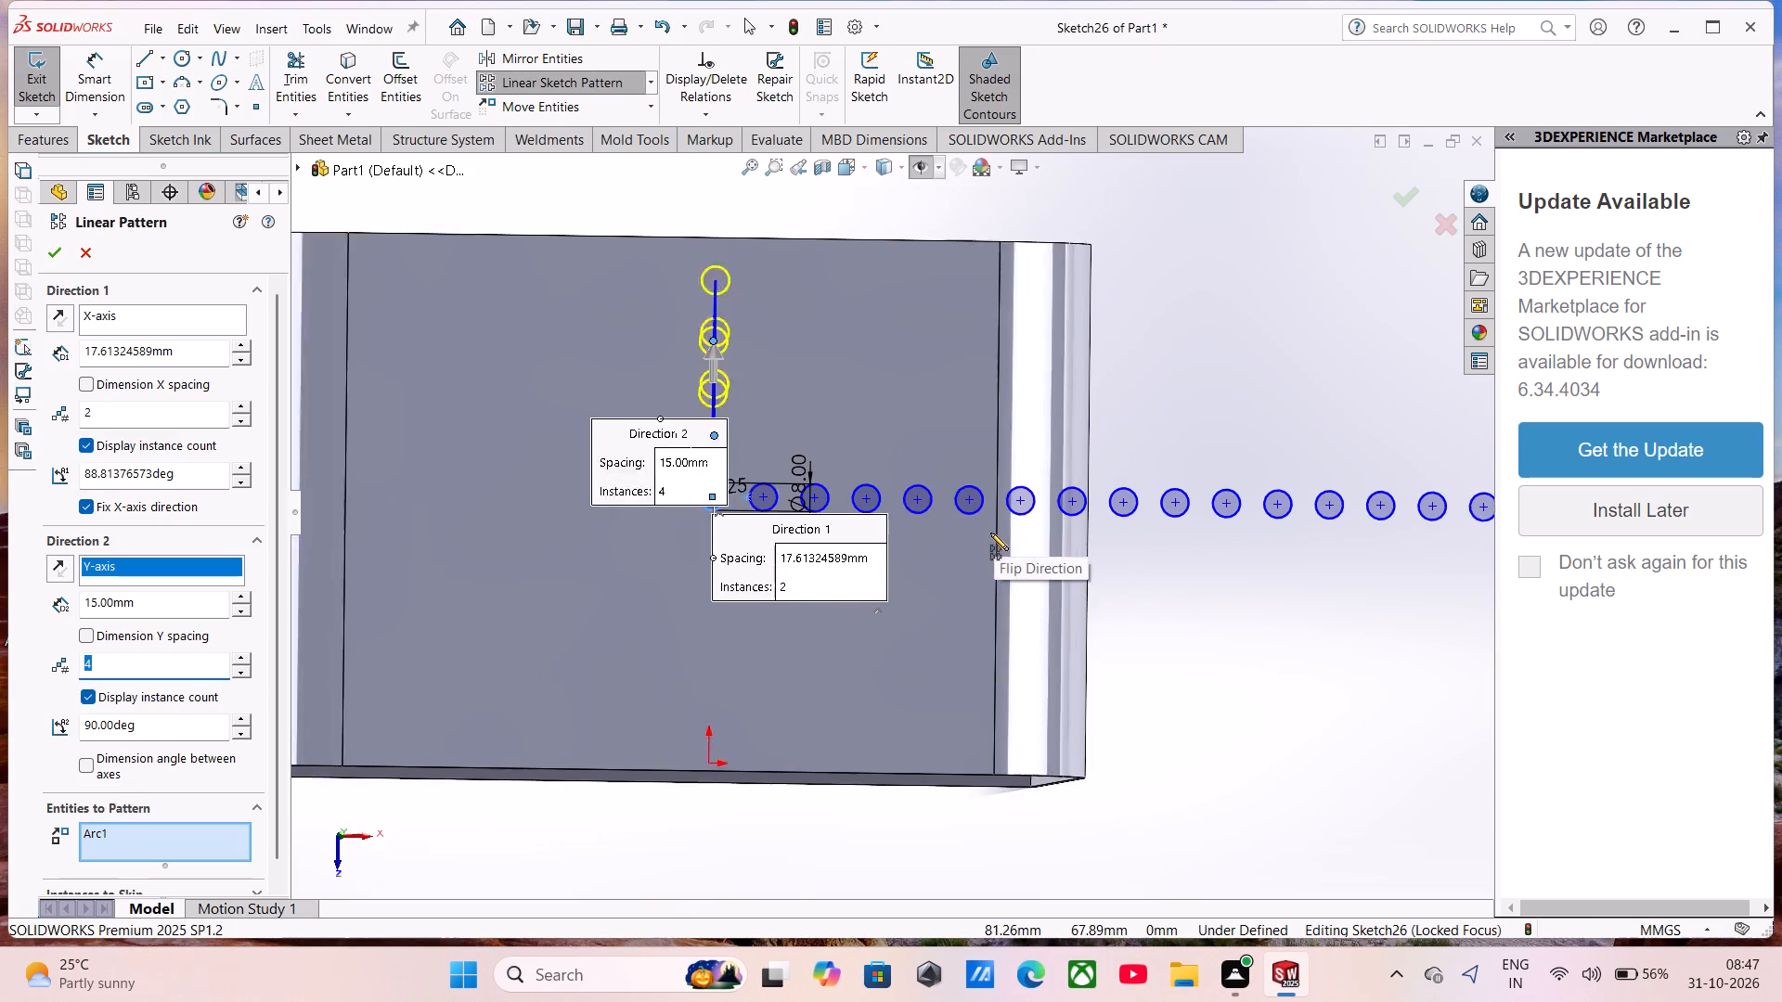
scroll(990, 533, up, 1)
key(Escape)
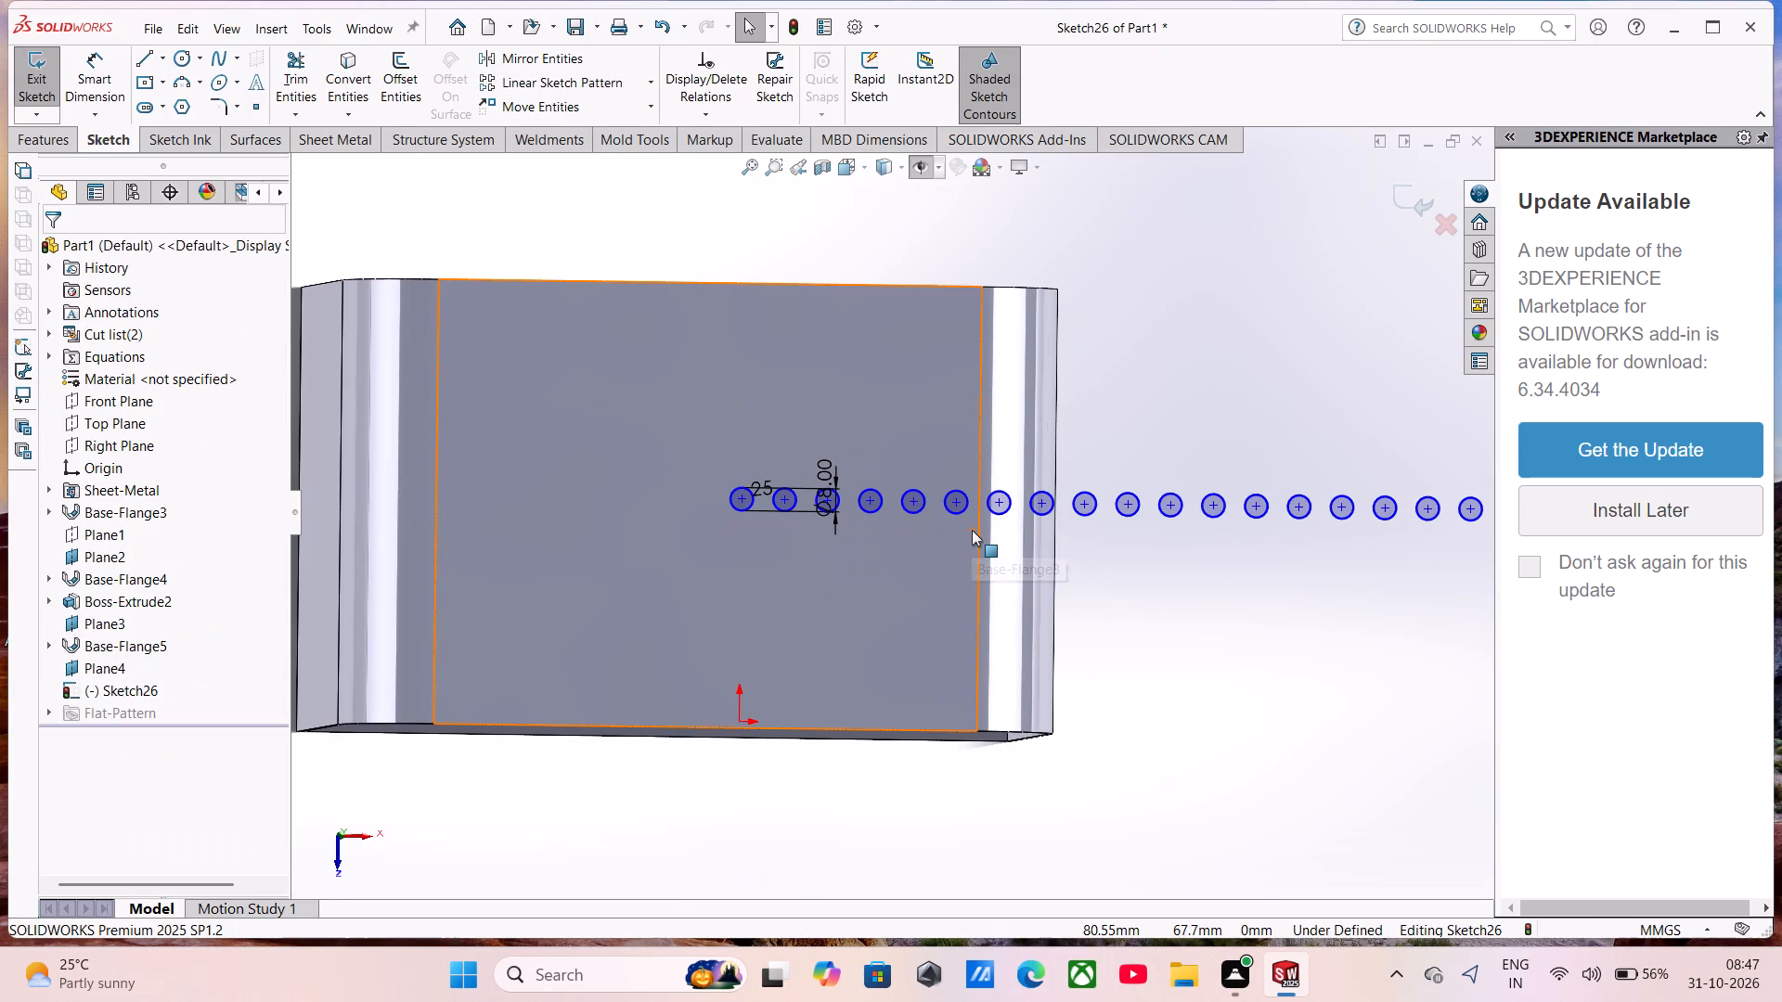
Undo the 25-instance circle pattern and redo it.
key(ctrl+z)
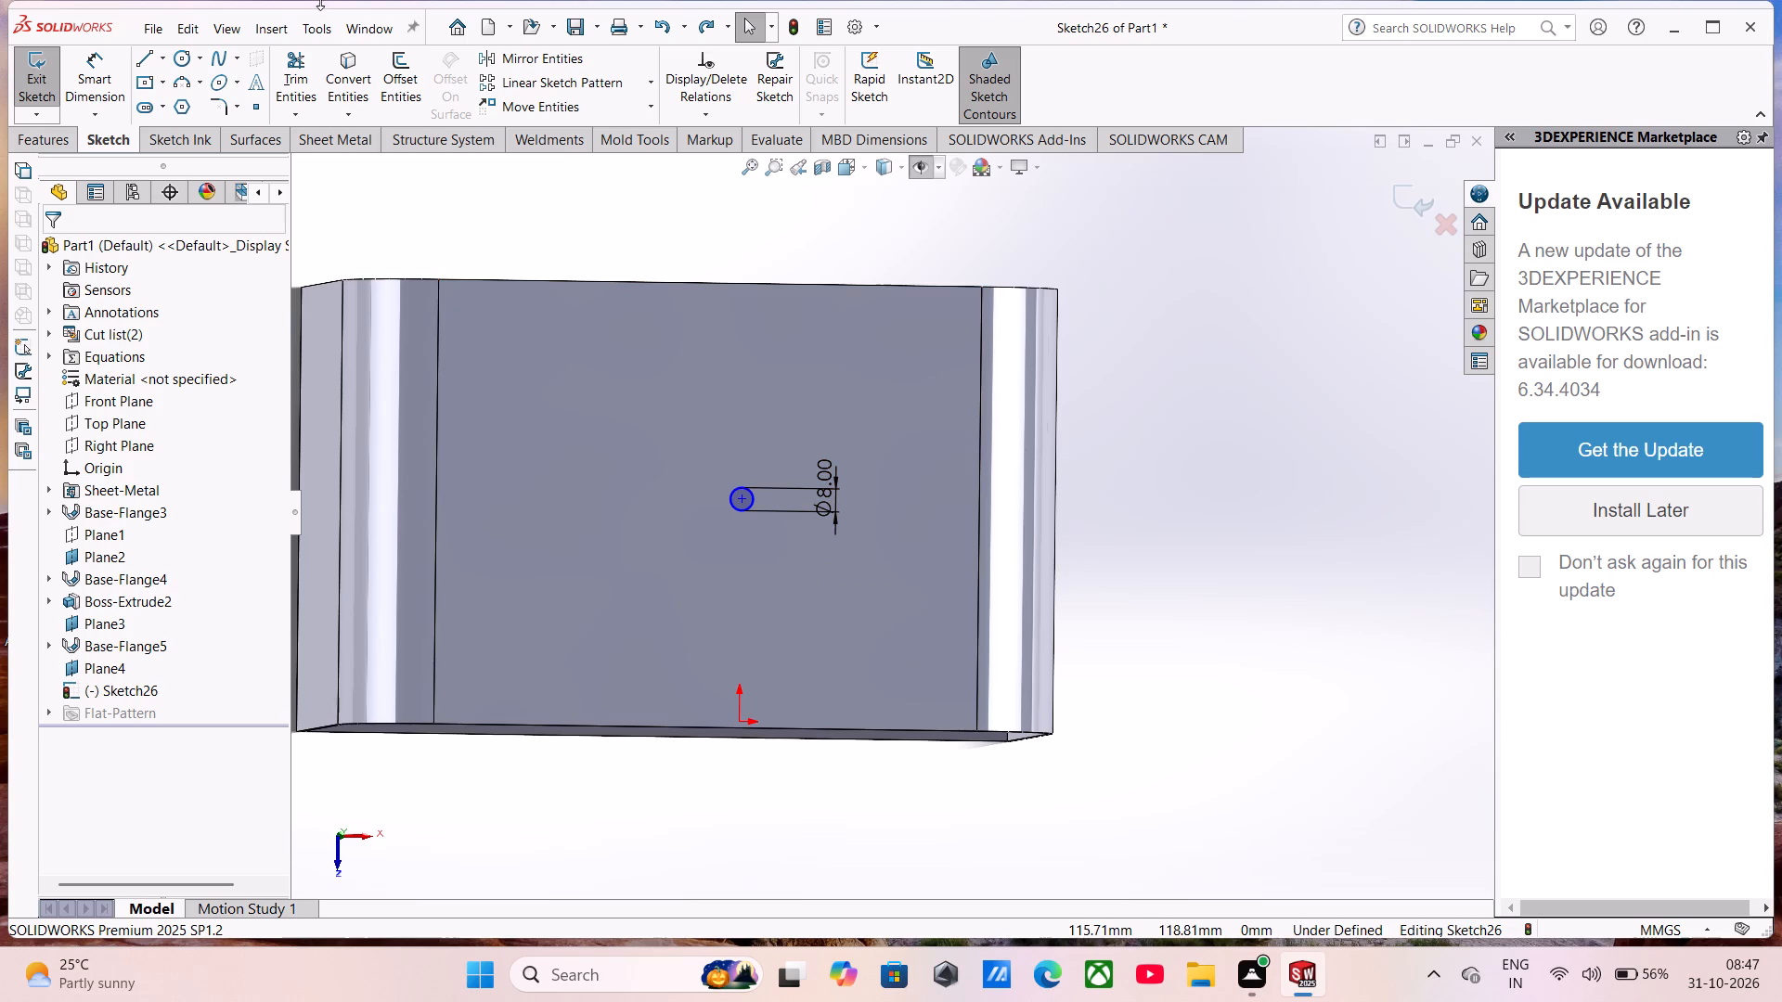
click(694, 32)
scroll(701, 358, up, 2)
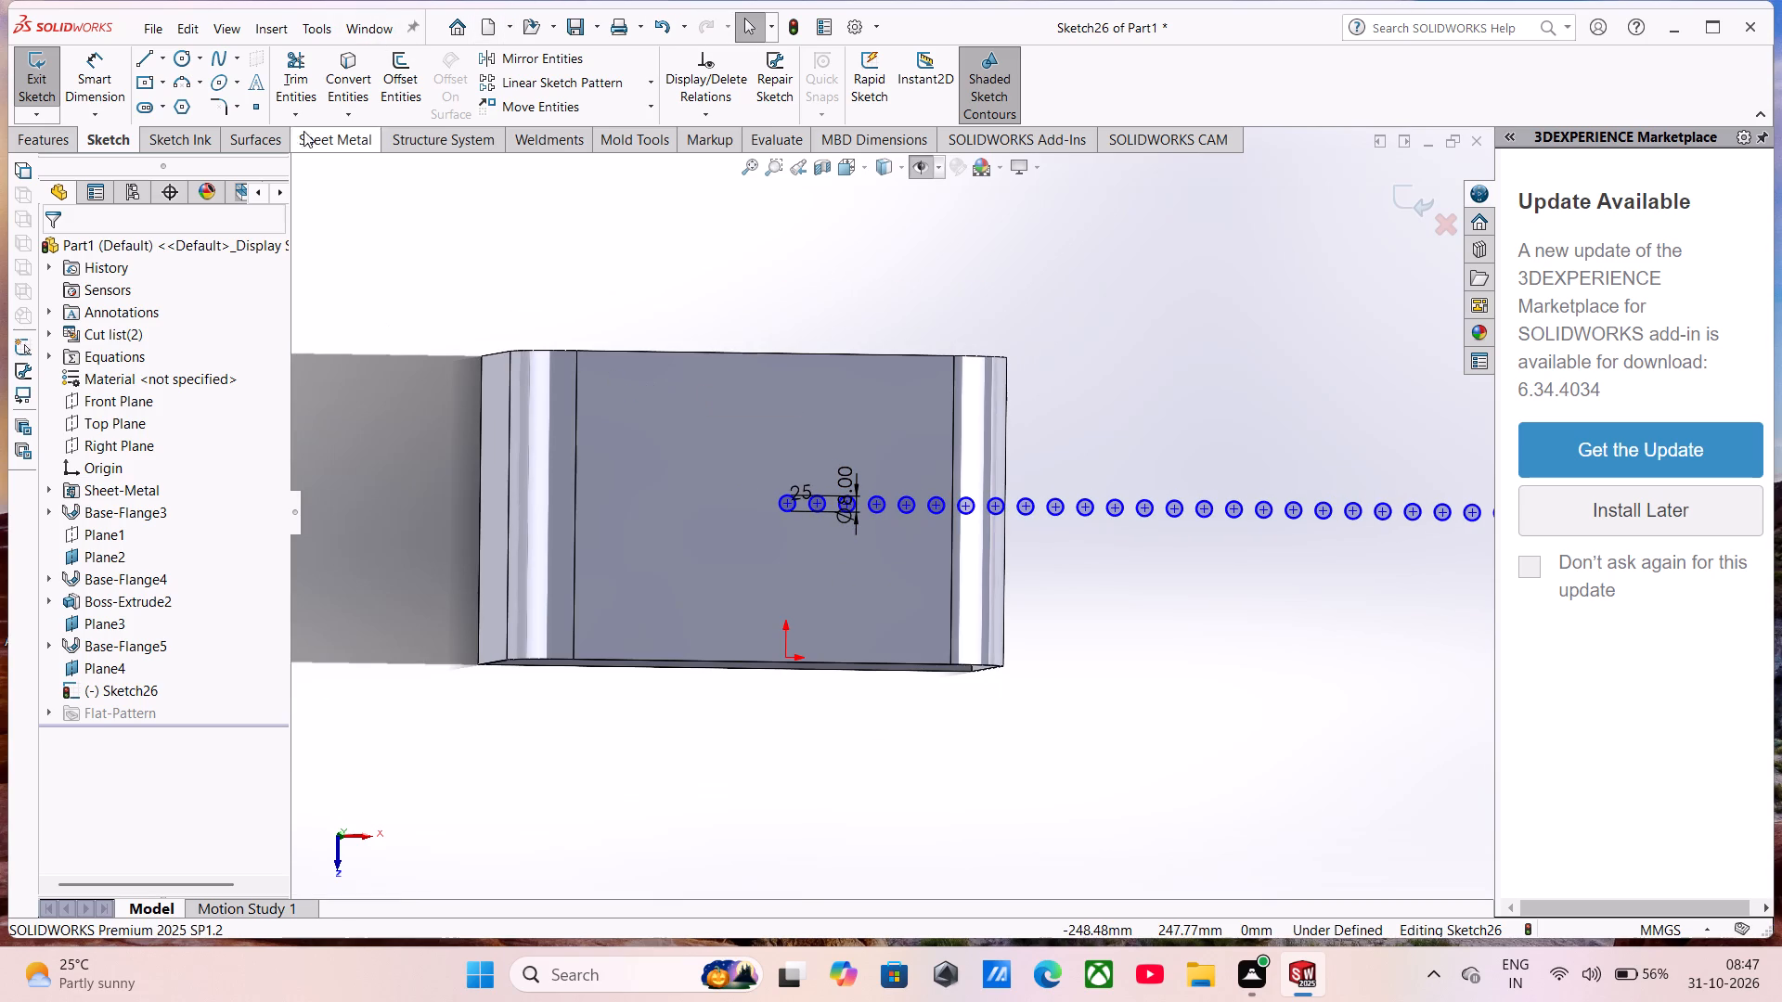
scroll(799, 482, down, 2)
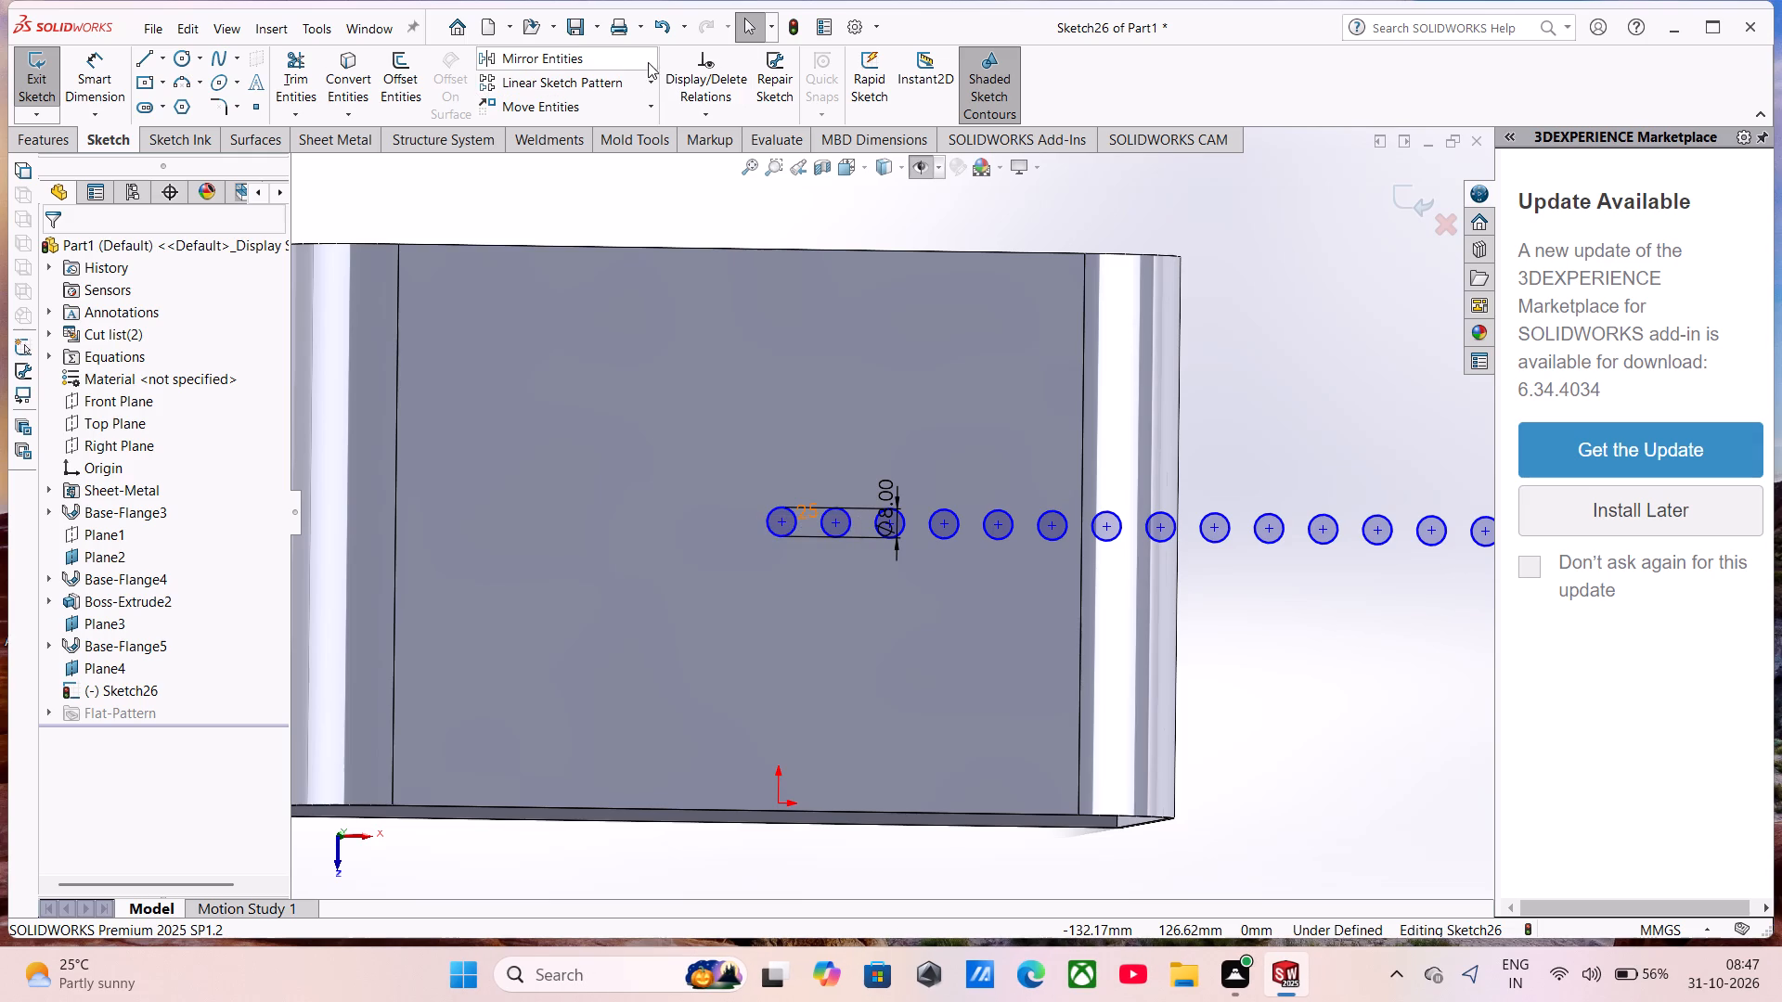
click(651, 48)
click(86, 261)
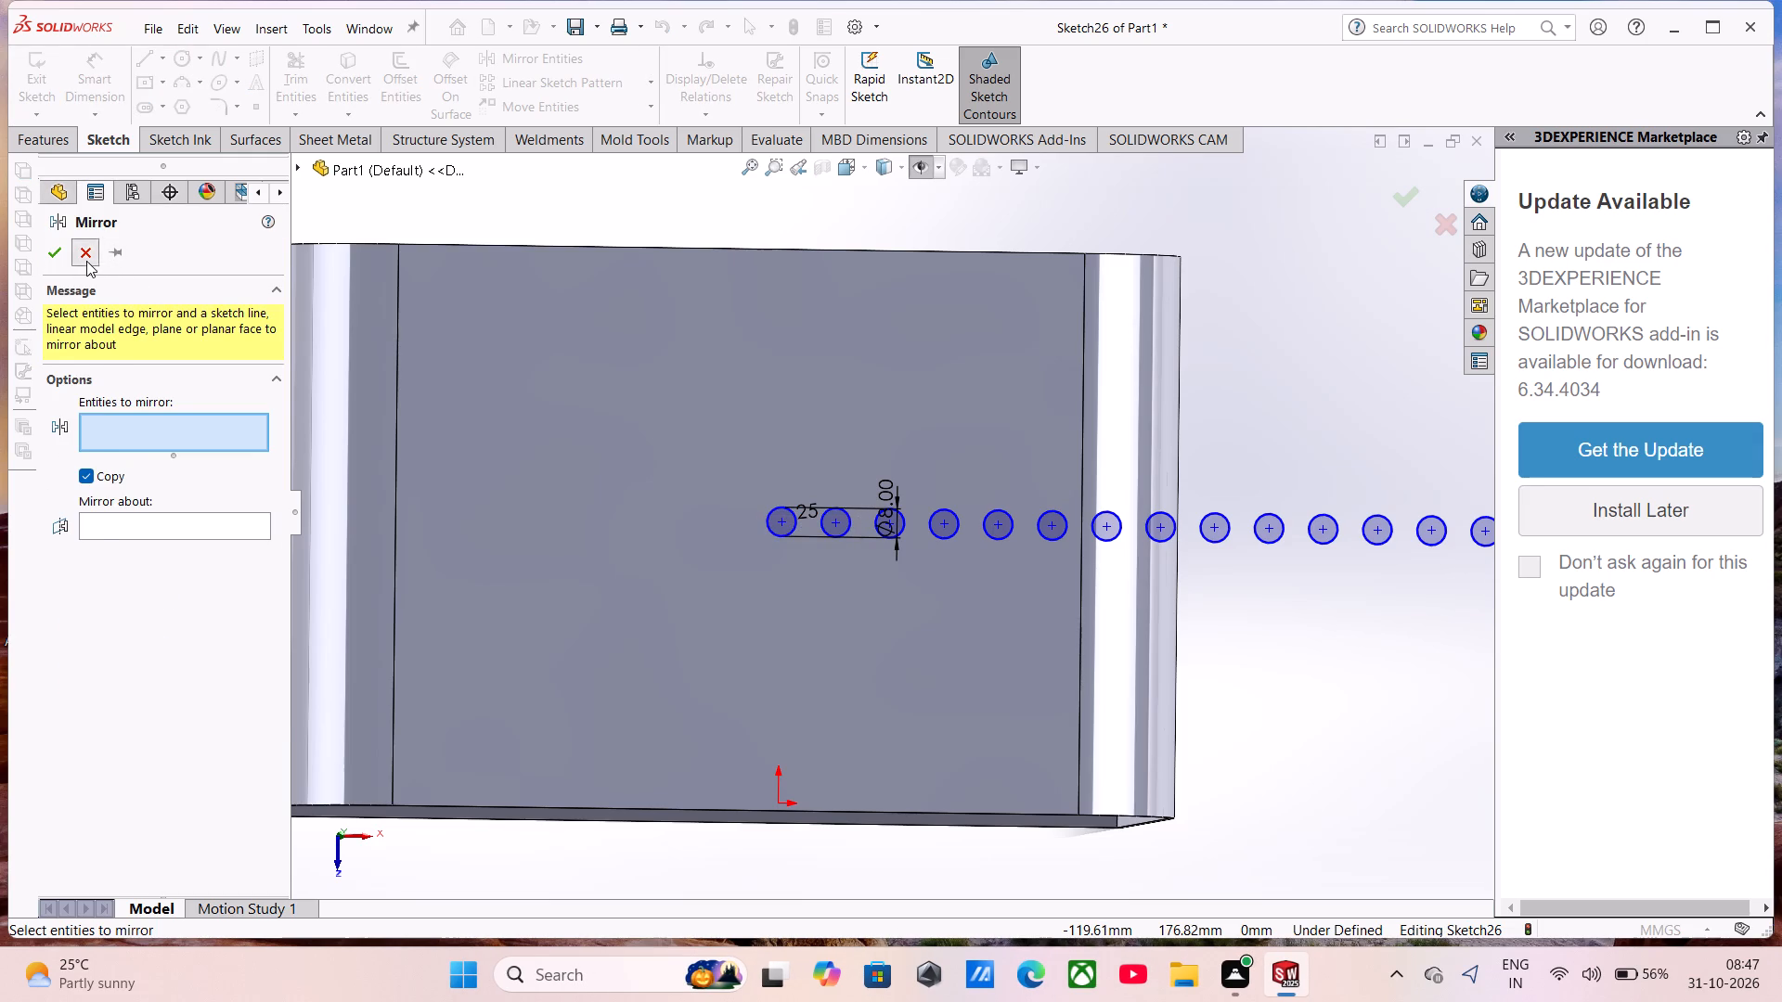
Start a linear sketch pattern of the first circle with its Direction 1 angle set to 270 degrees.
click(650, 84)
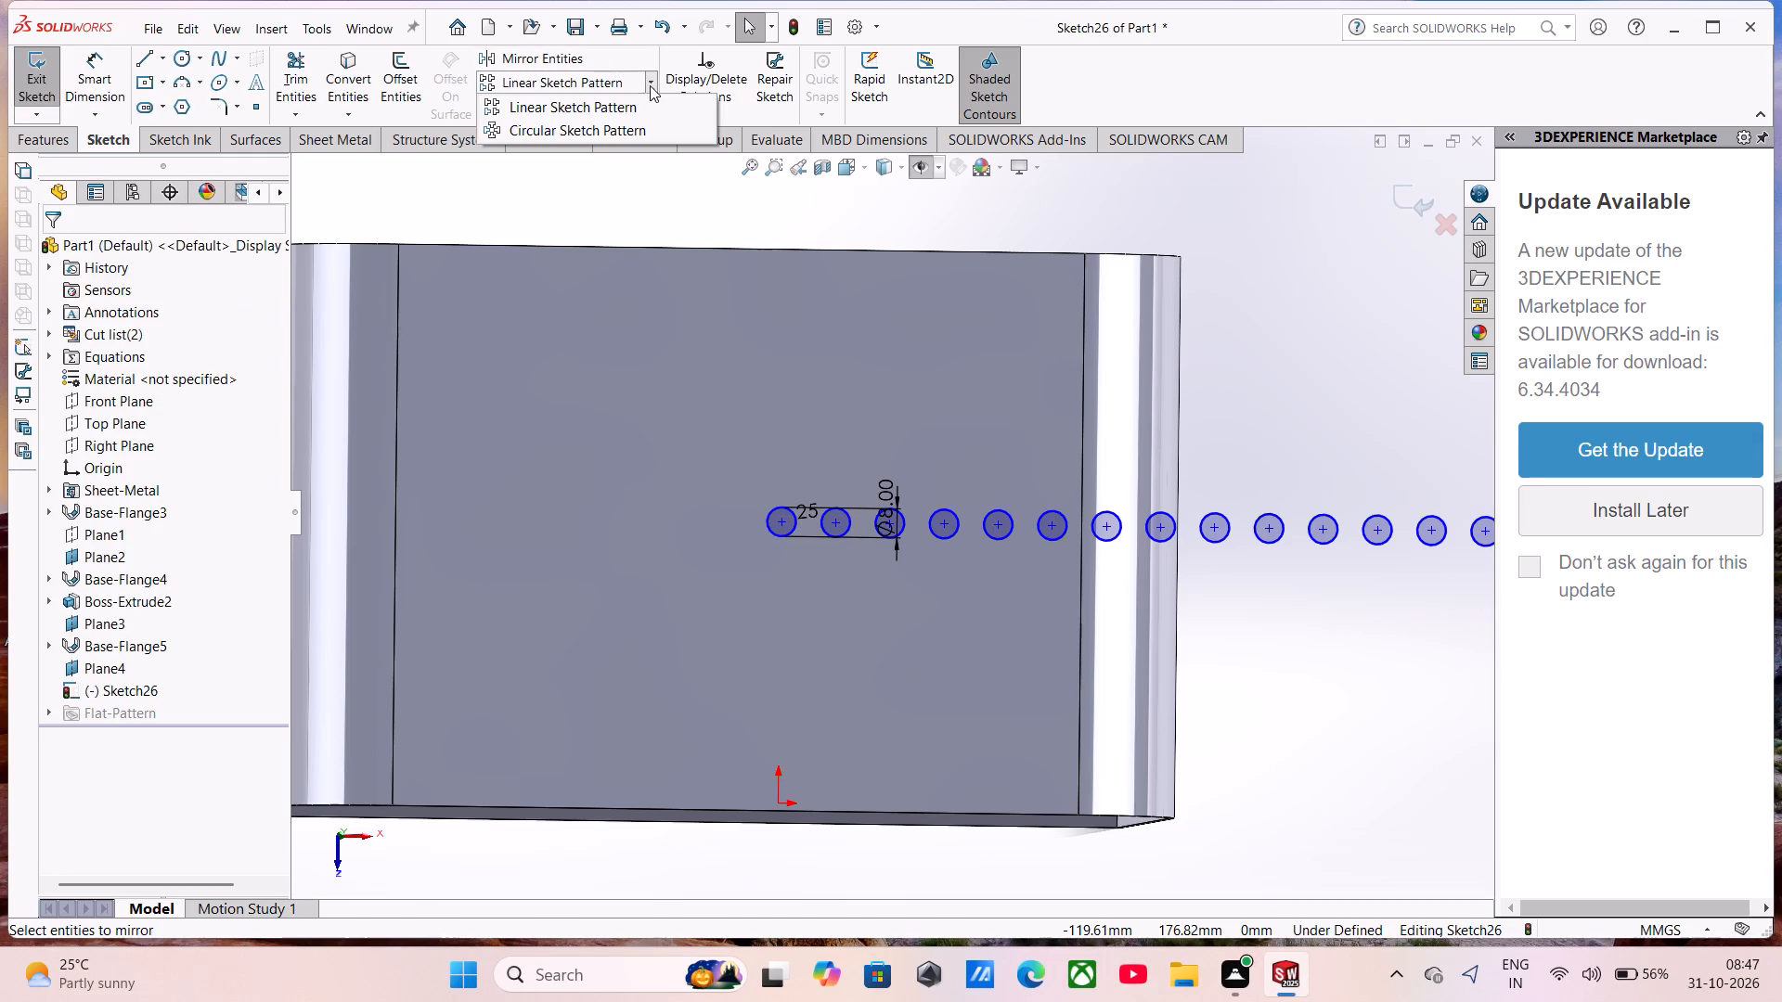
click(625, 112)
scroll(829, 554, down, 1)
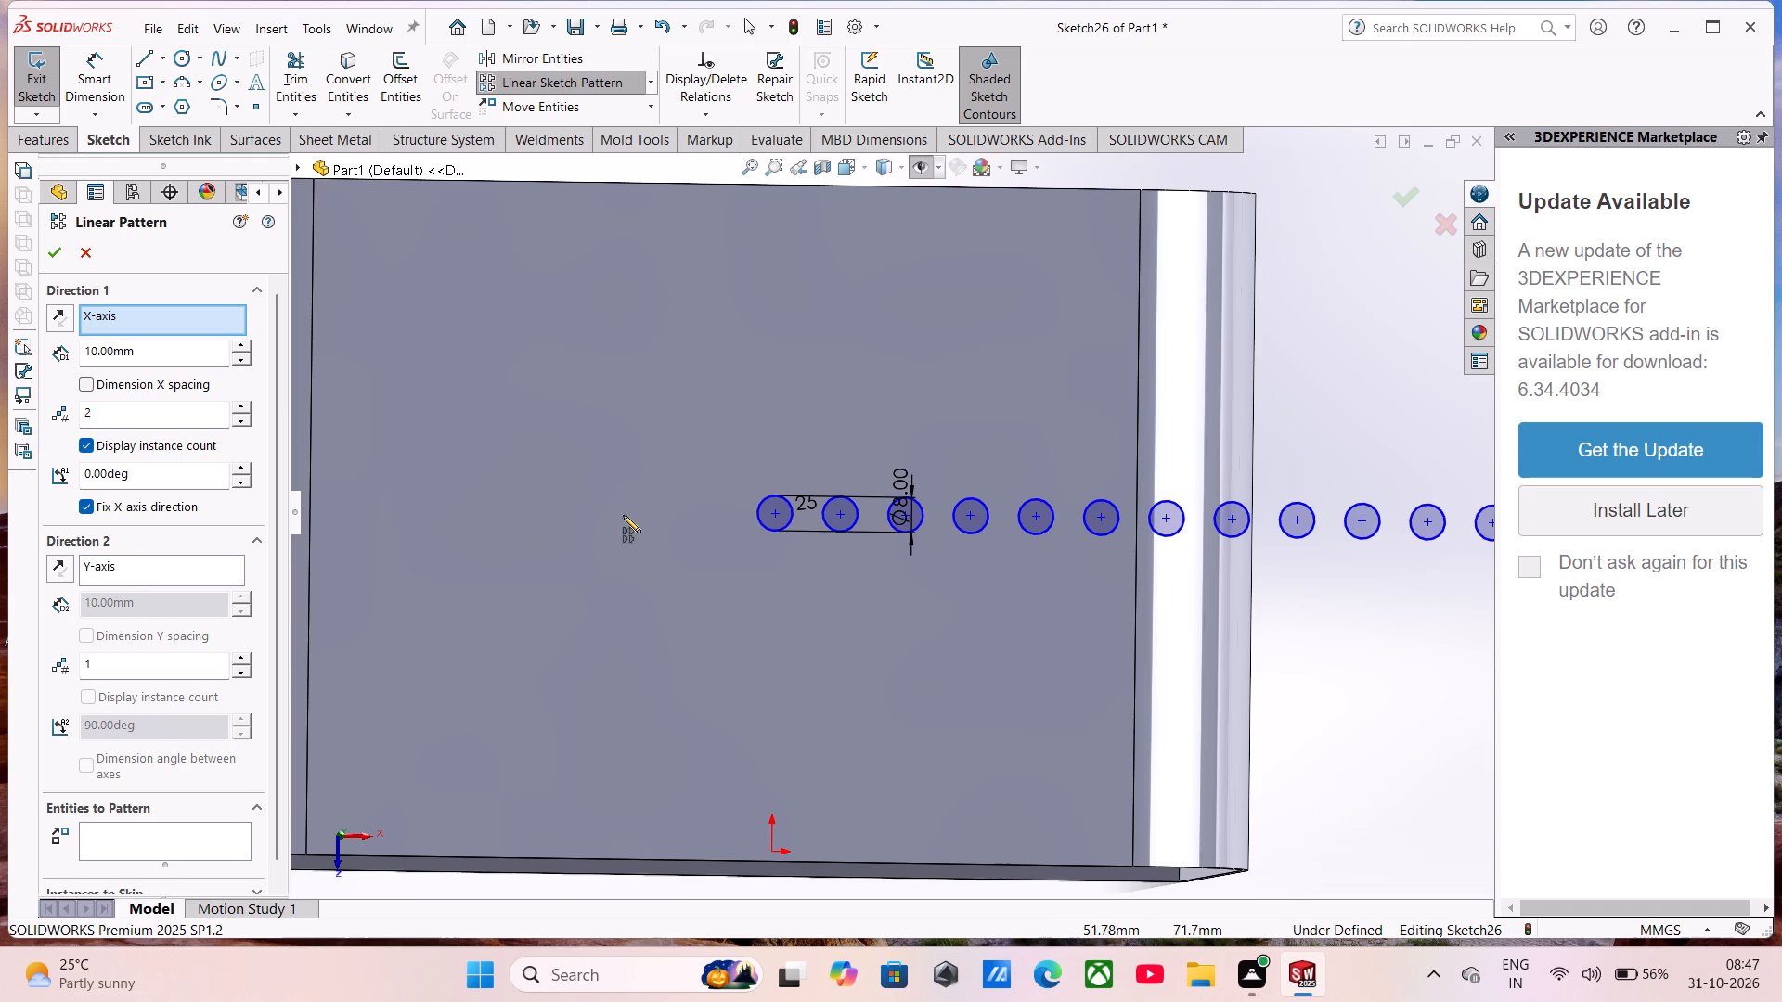
click(761, 498)
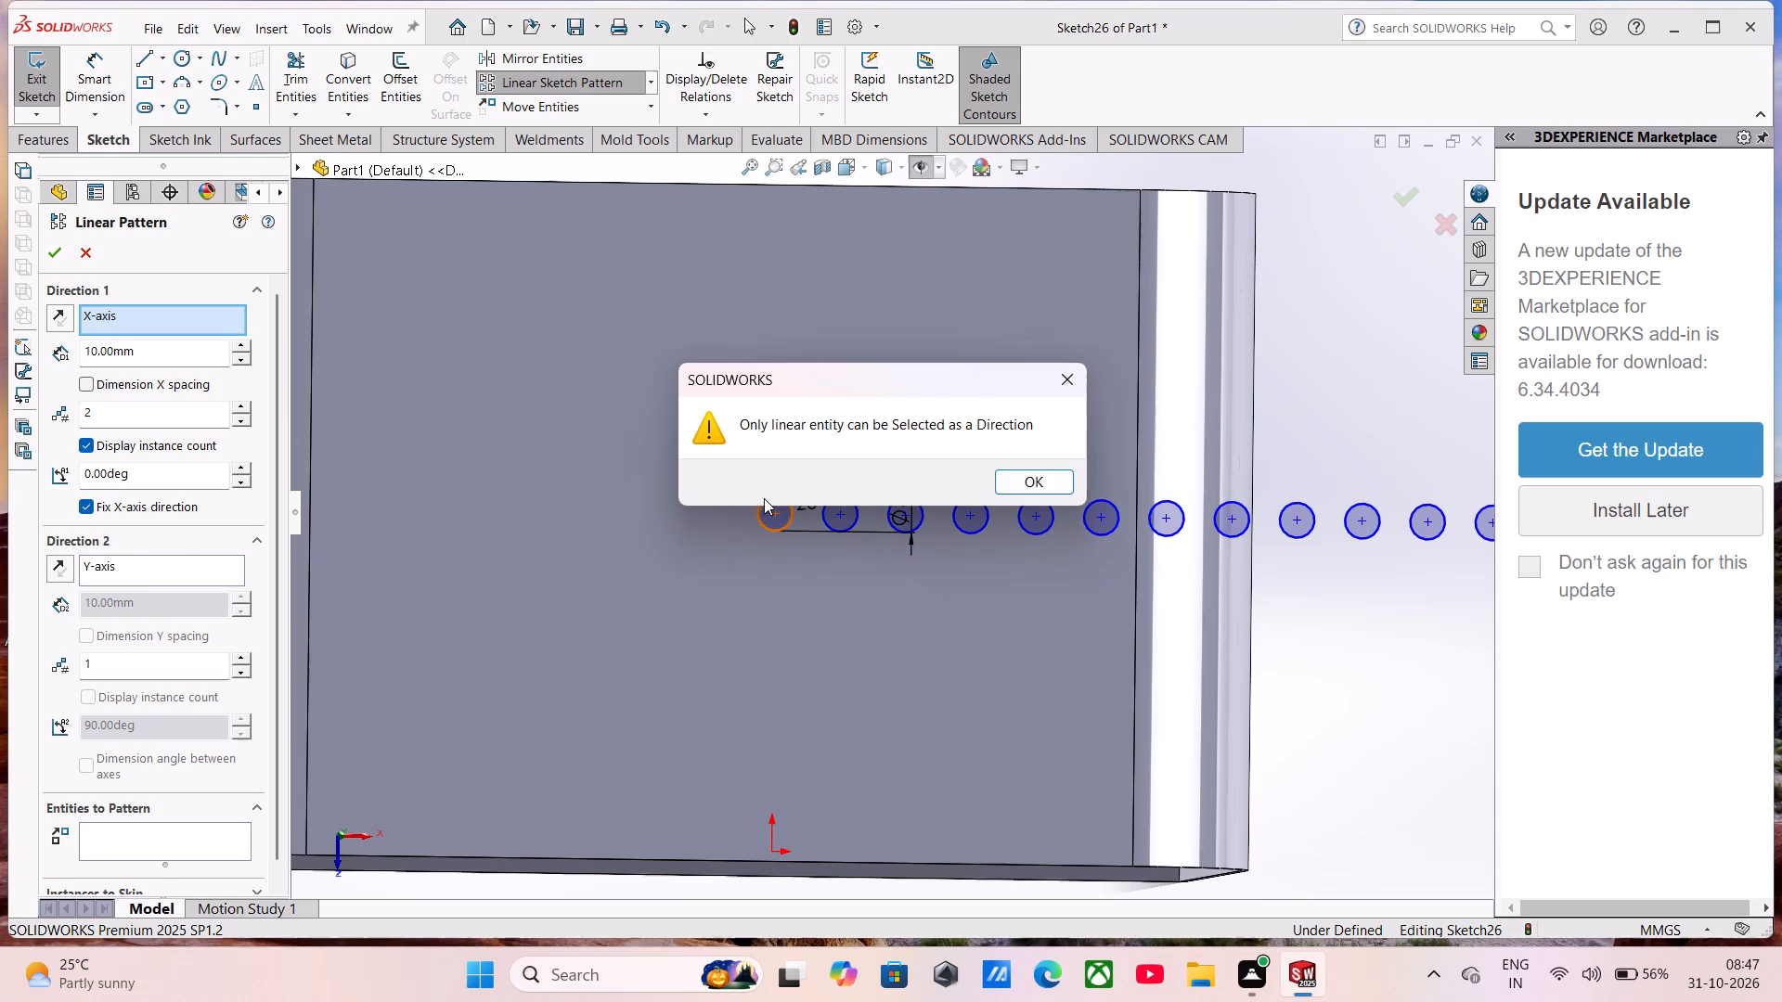
click(1021, 477)
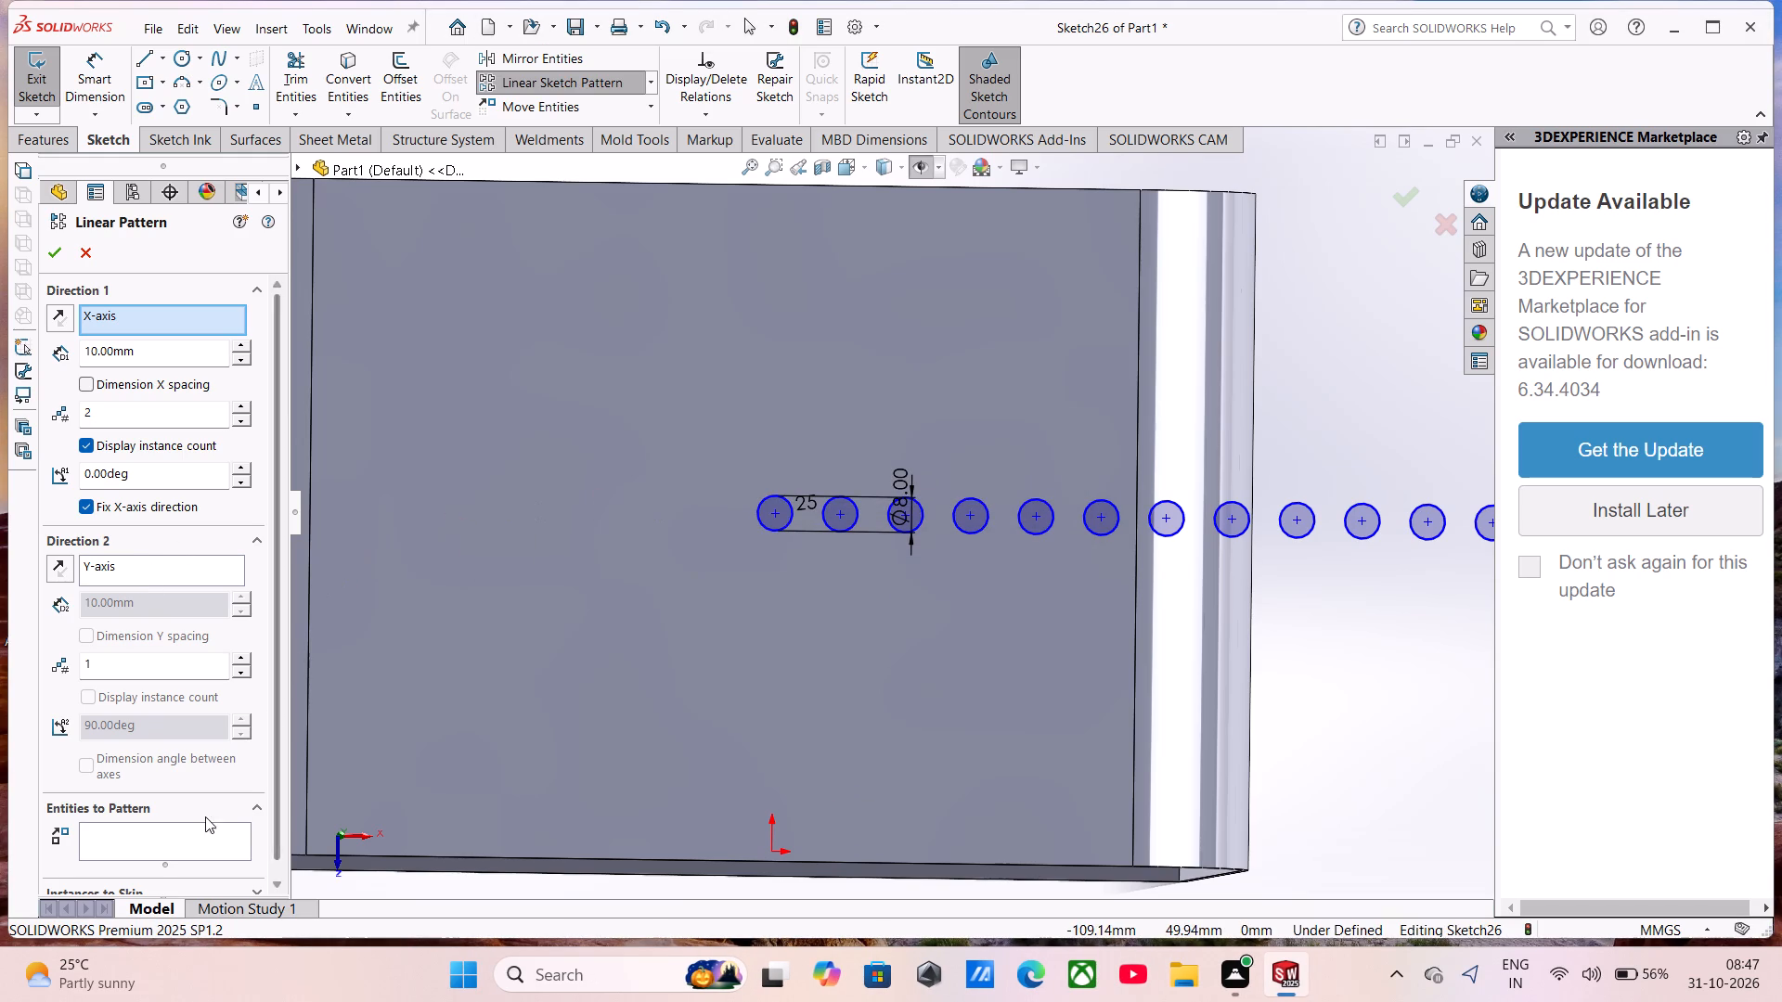
click(195, 838)
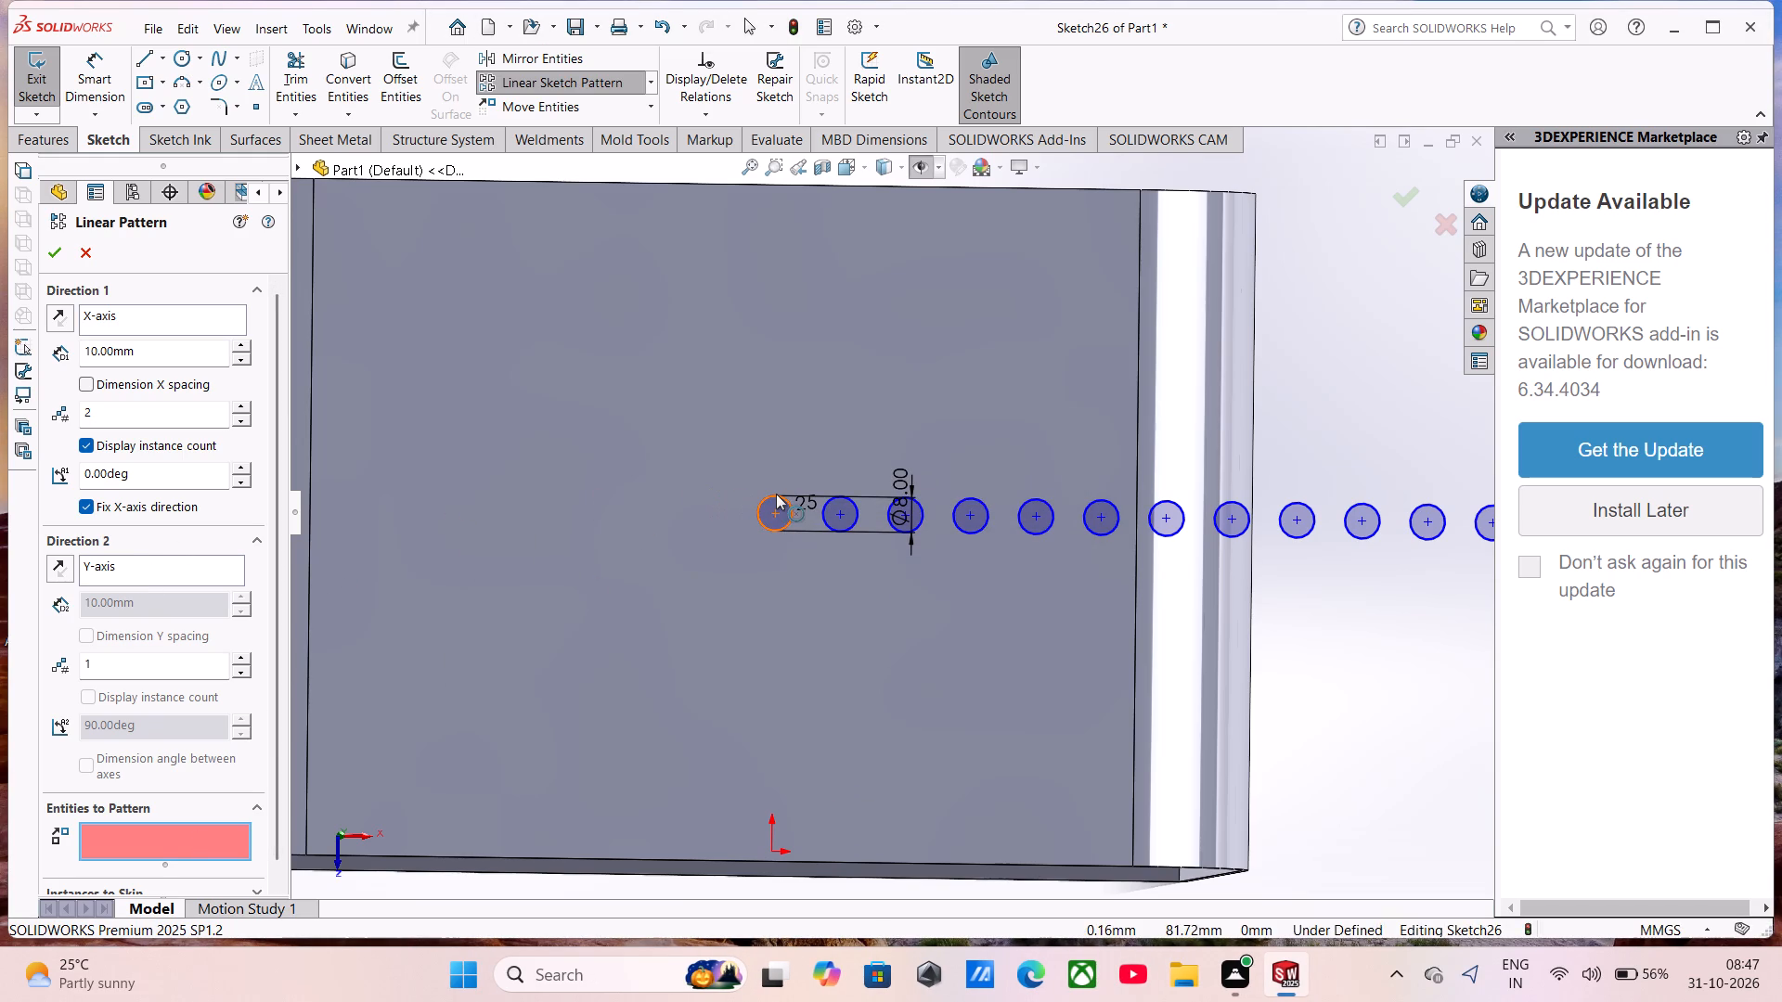
click(776, 494)
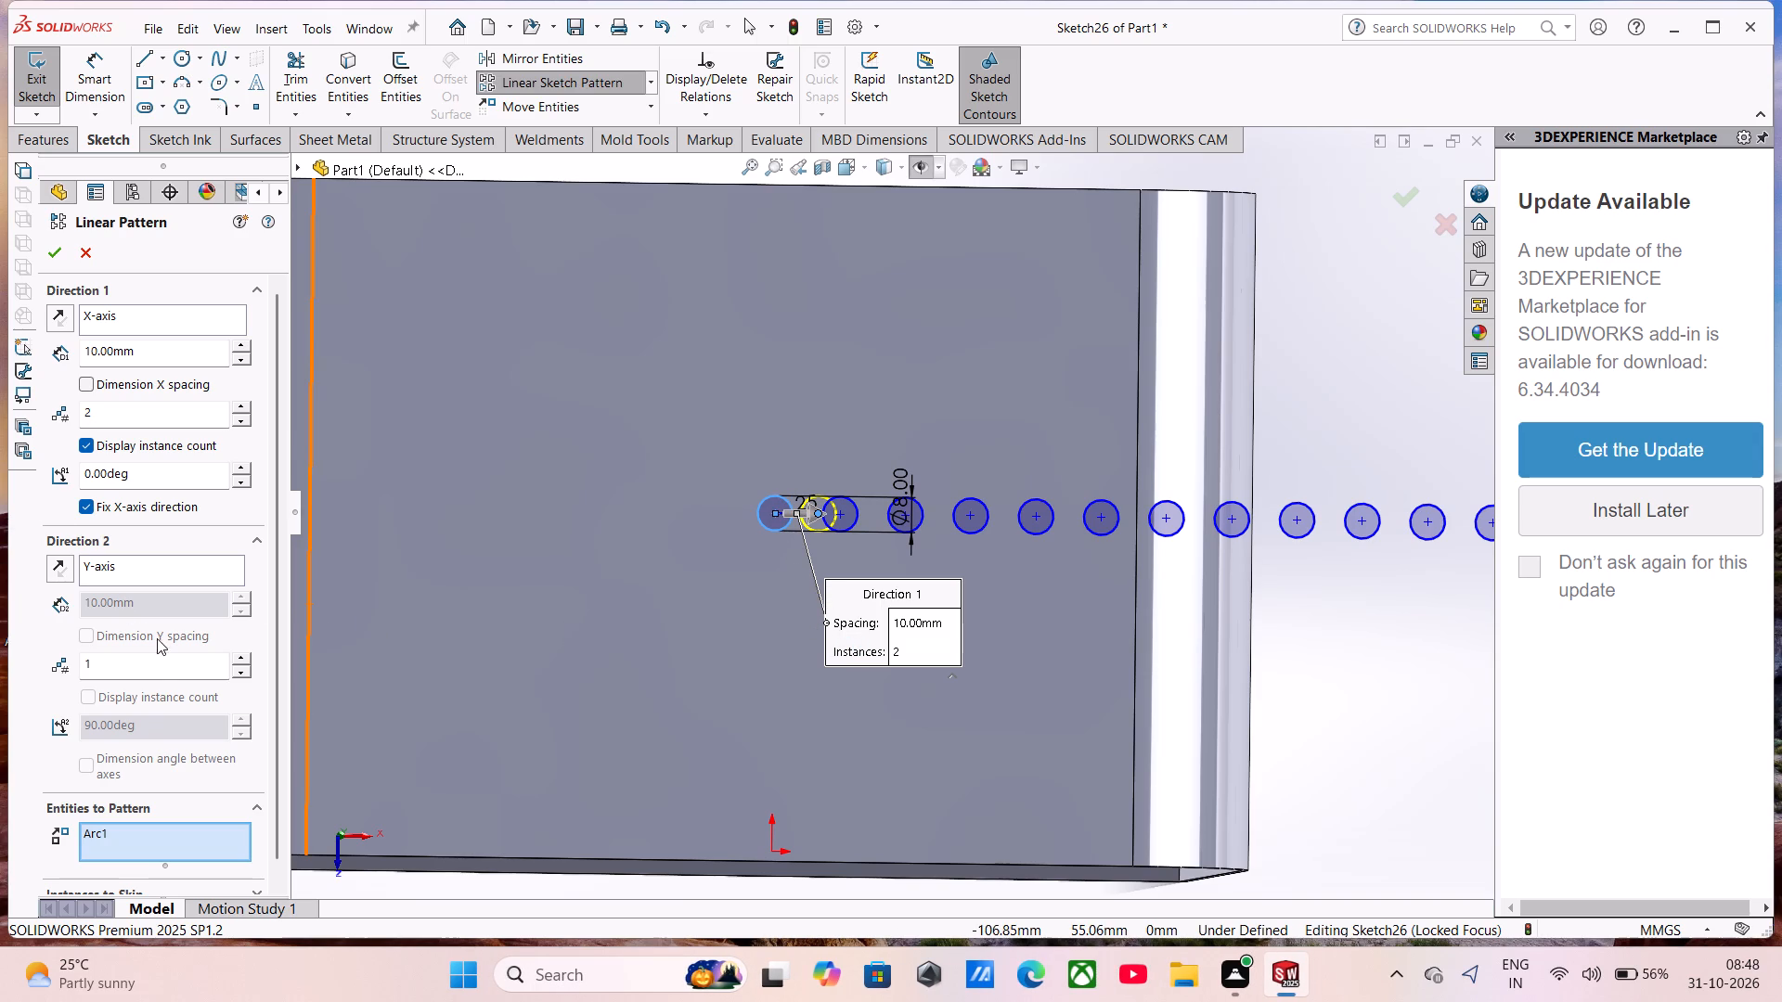
click(158, 728)
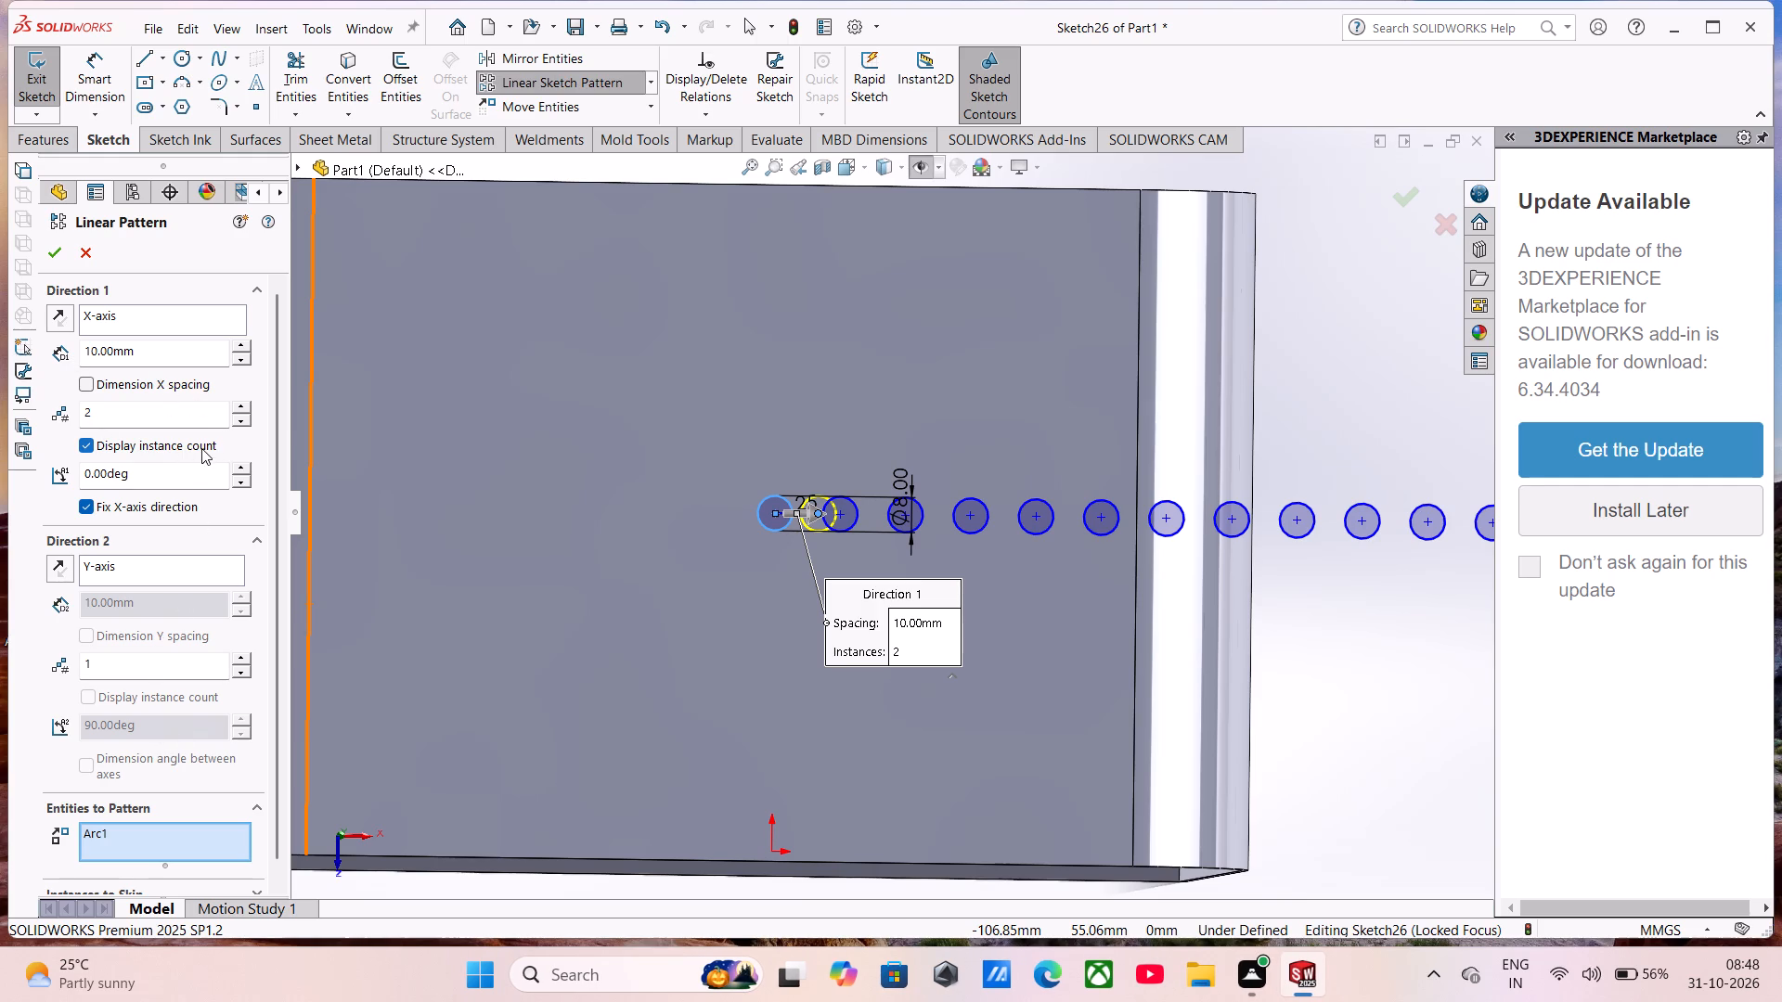
triple_click(236, 465)
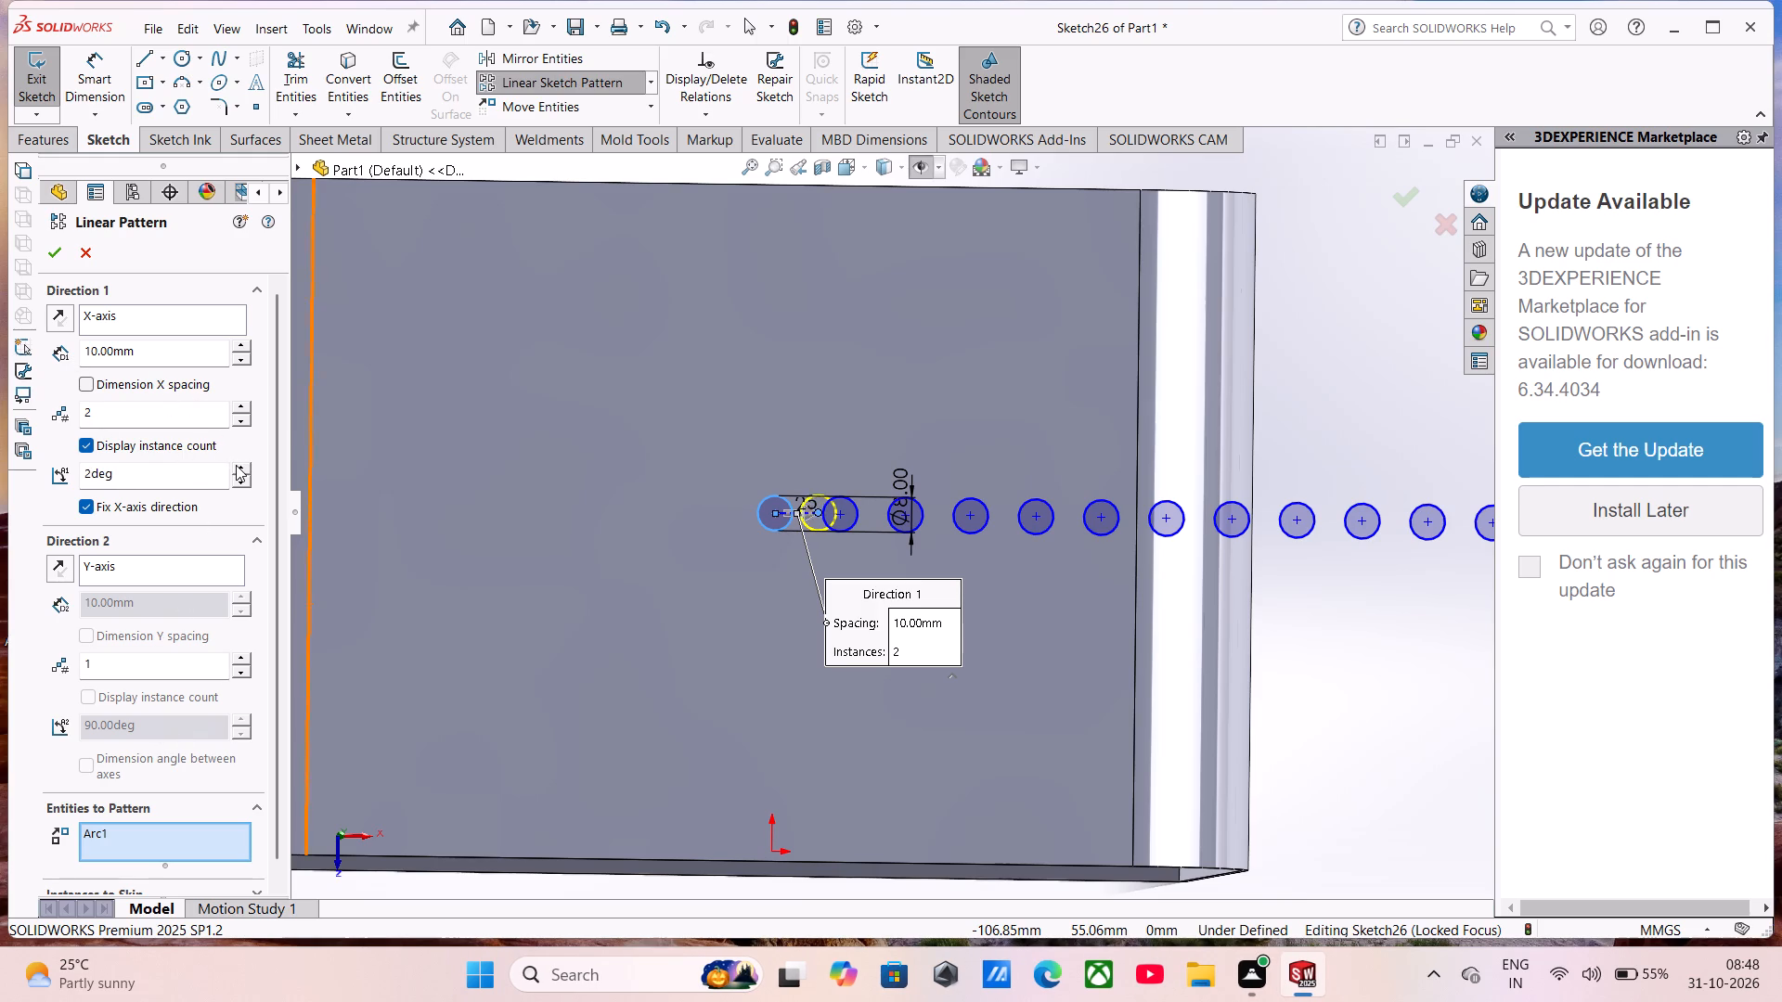
click(236, 465)
triple_click(236, 465)
double_click(236, 465)
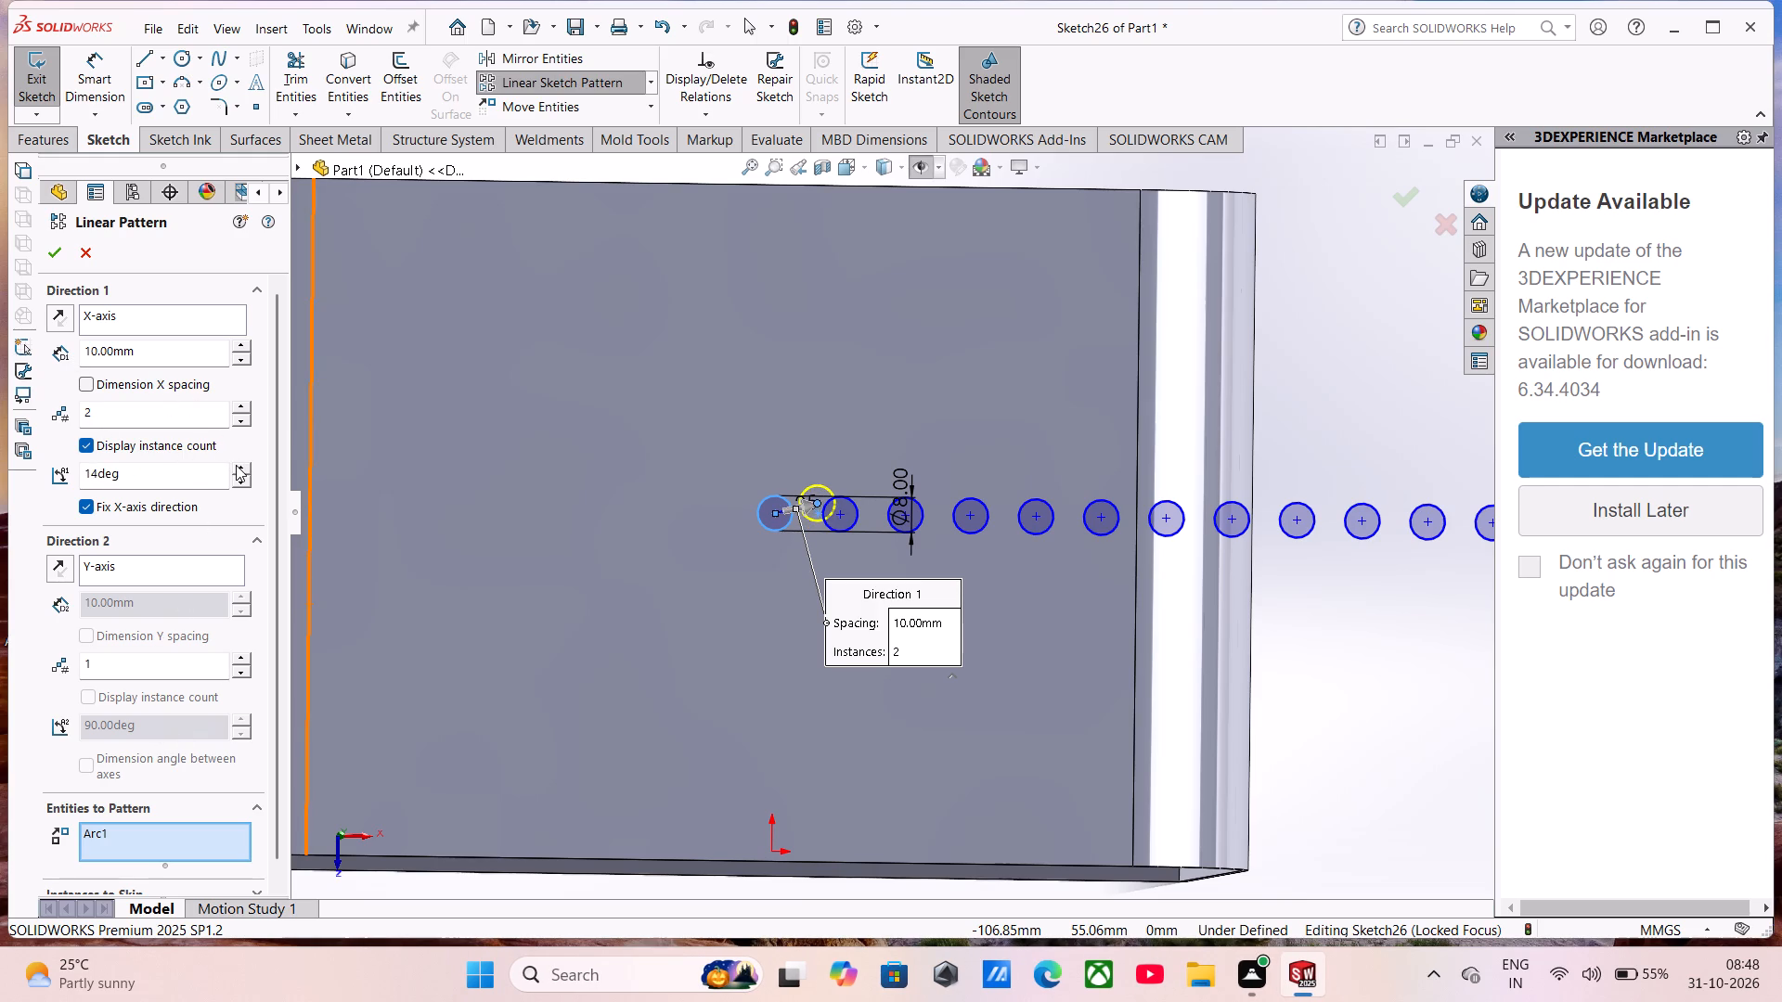
drag(192, 471, 37, 482)
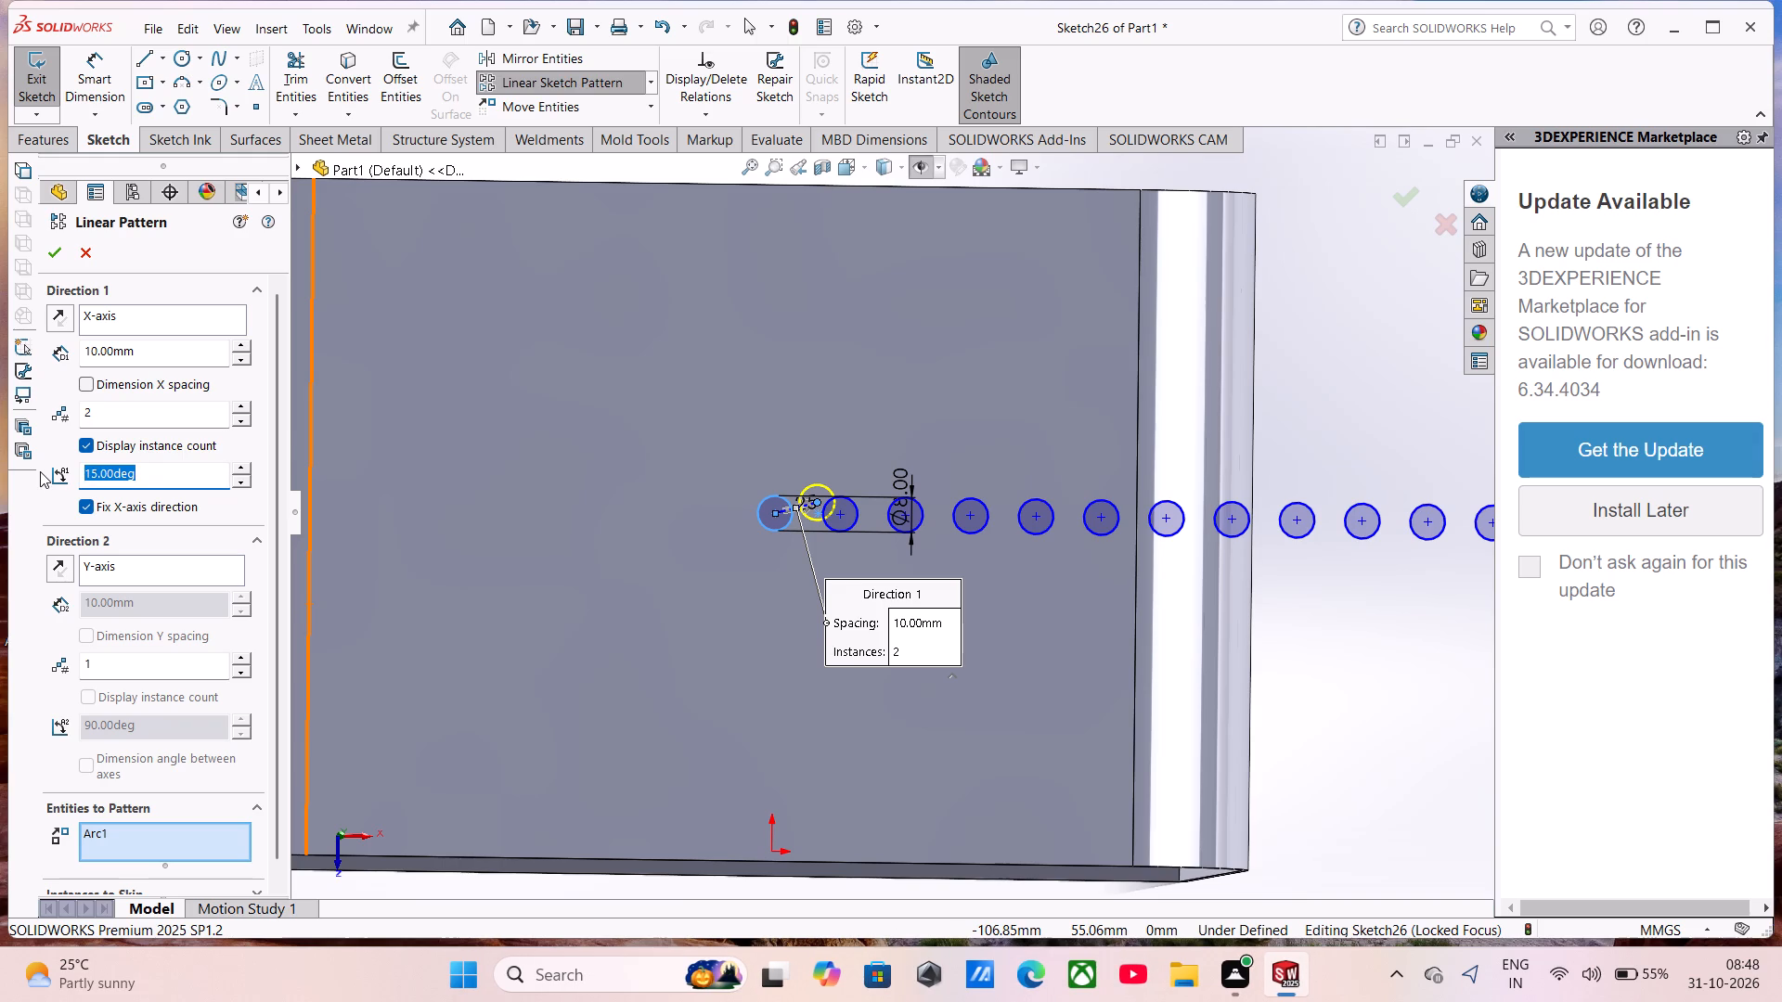
text(180)
key(Return)
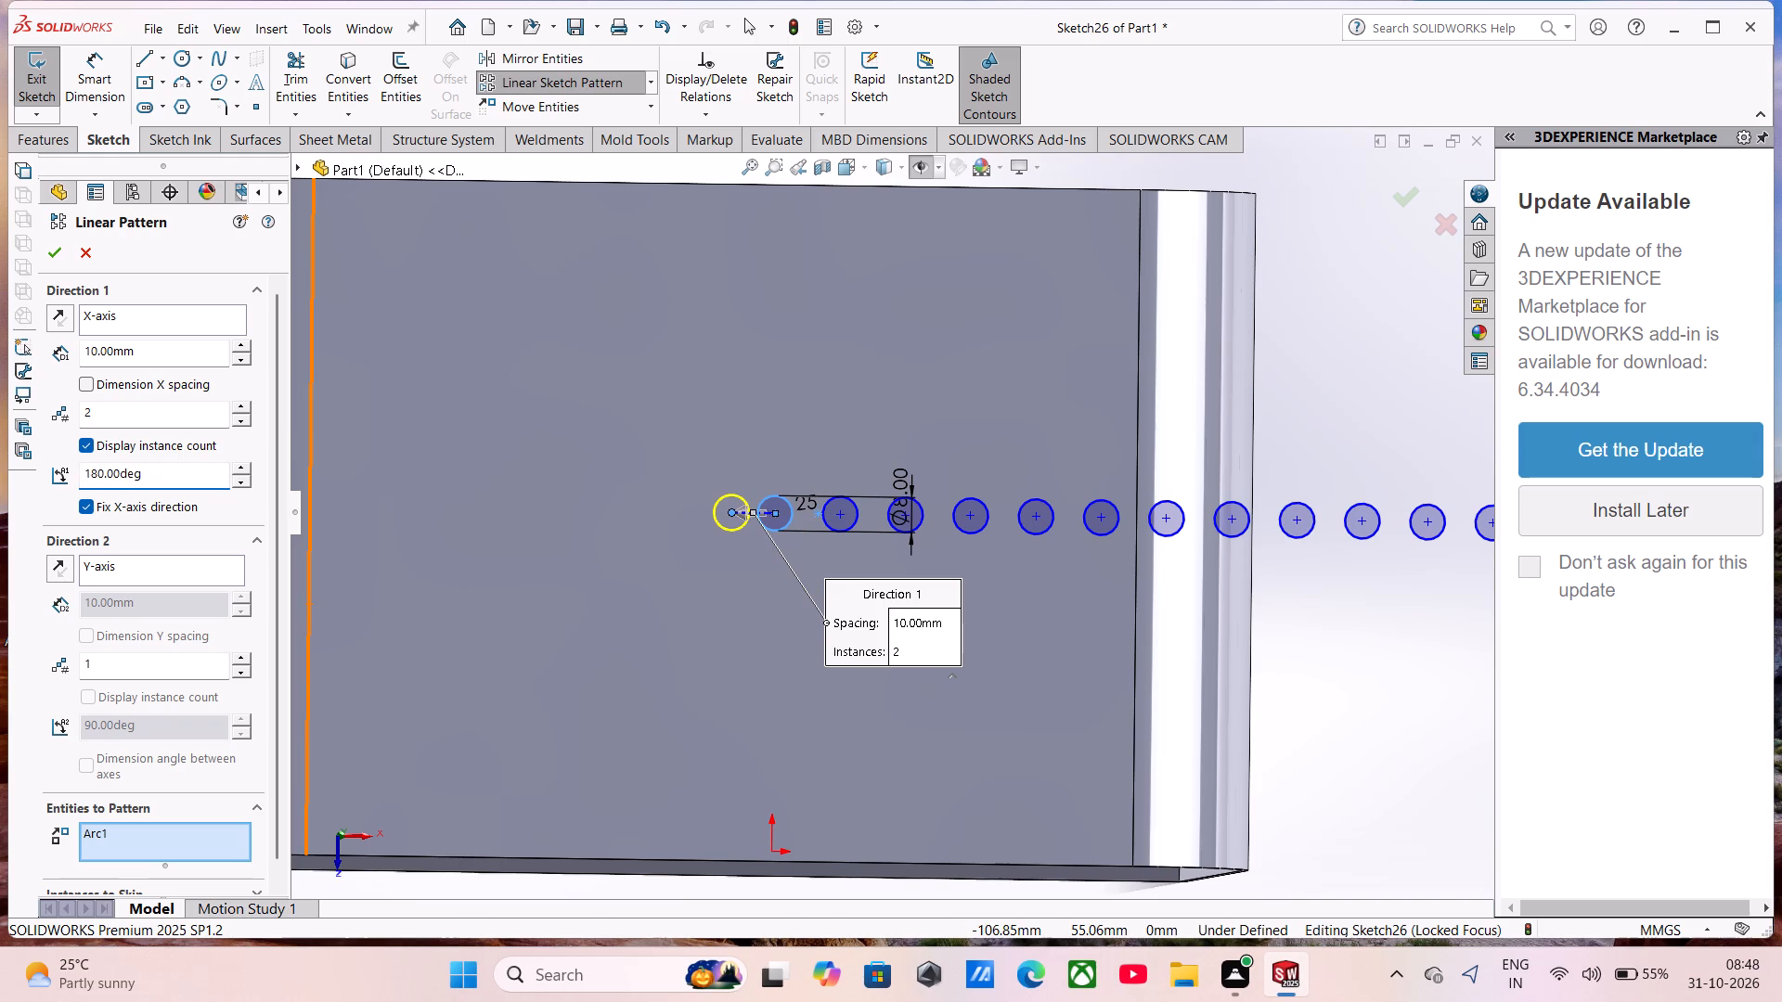
drag(150, 468, 18, 467)
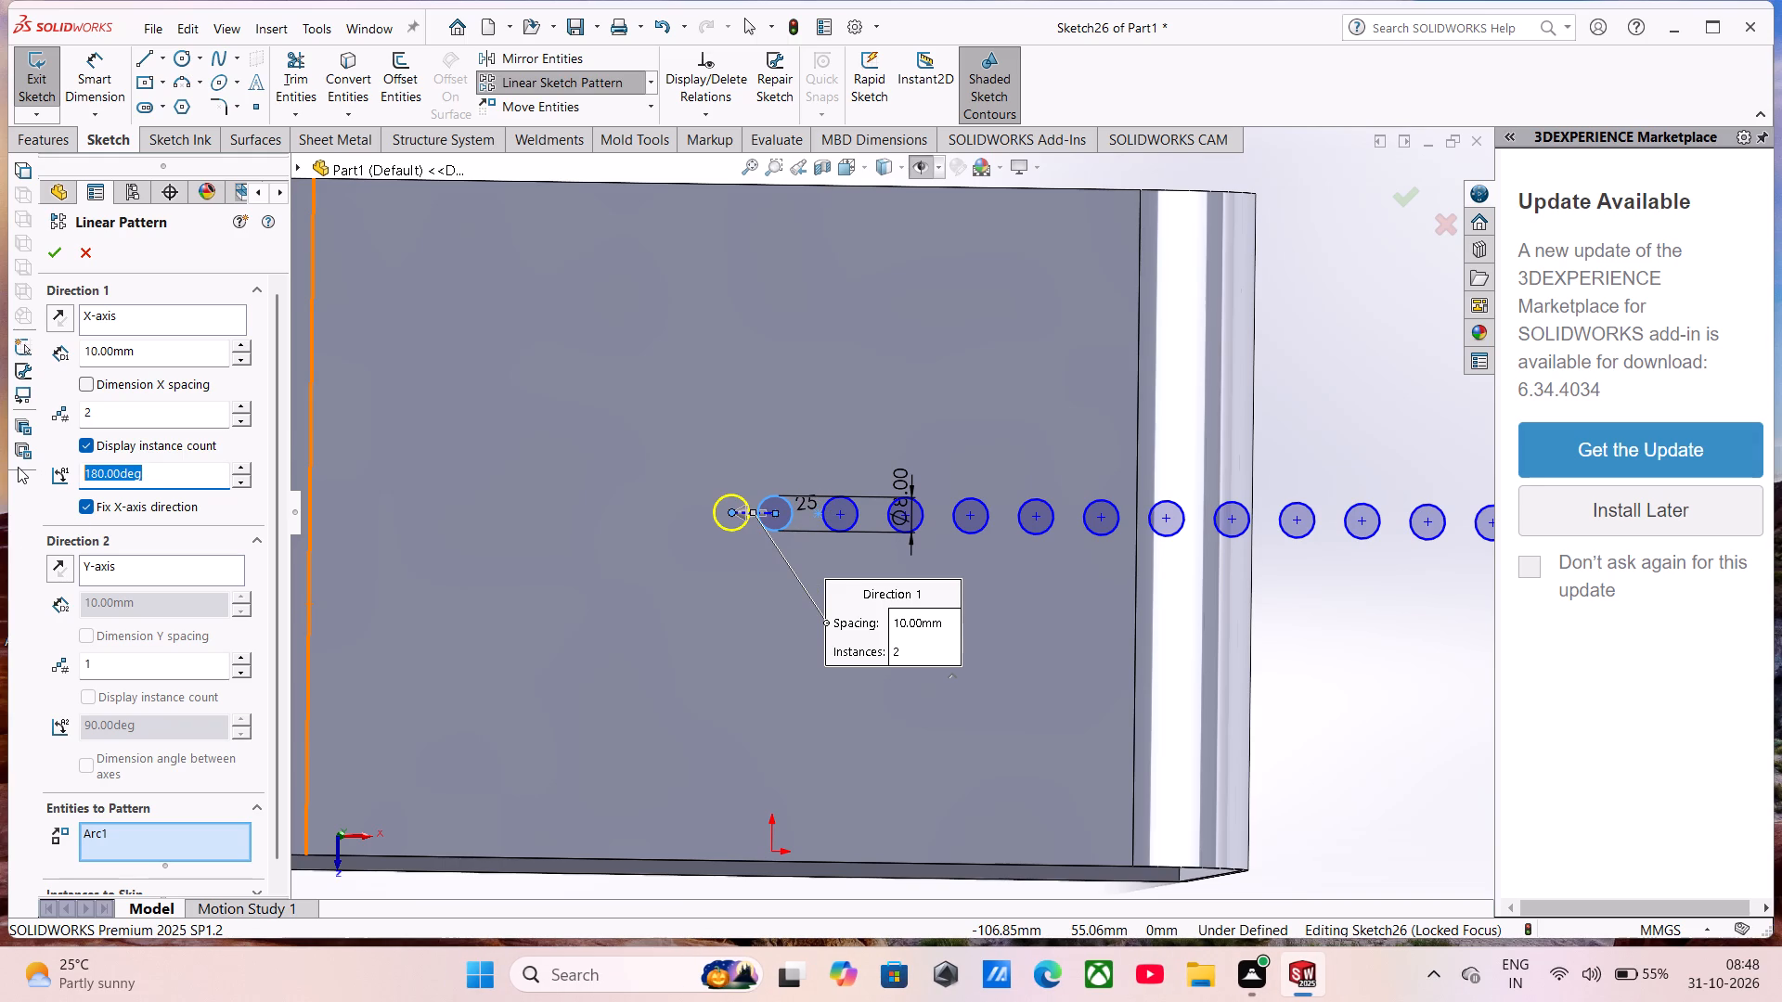
drag(18, 467, 17, 467)
text(270)
key(Return)
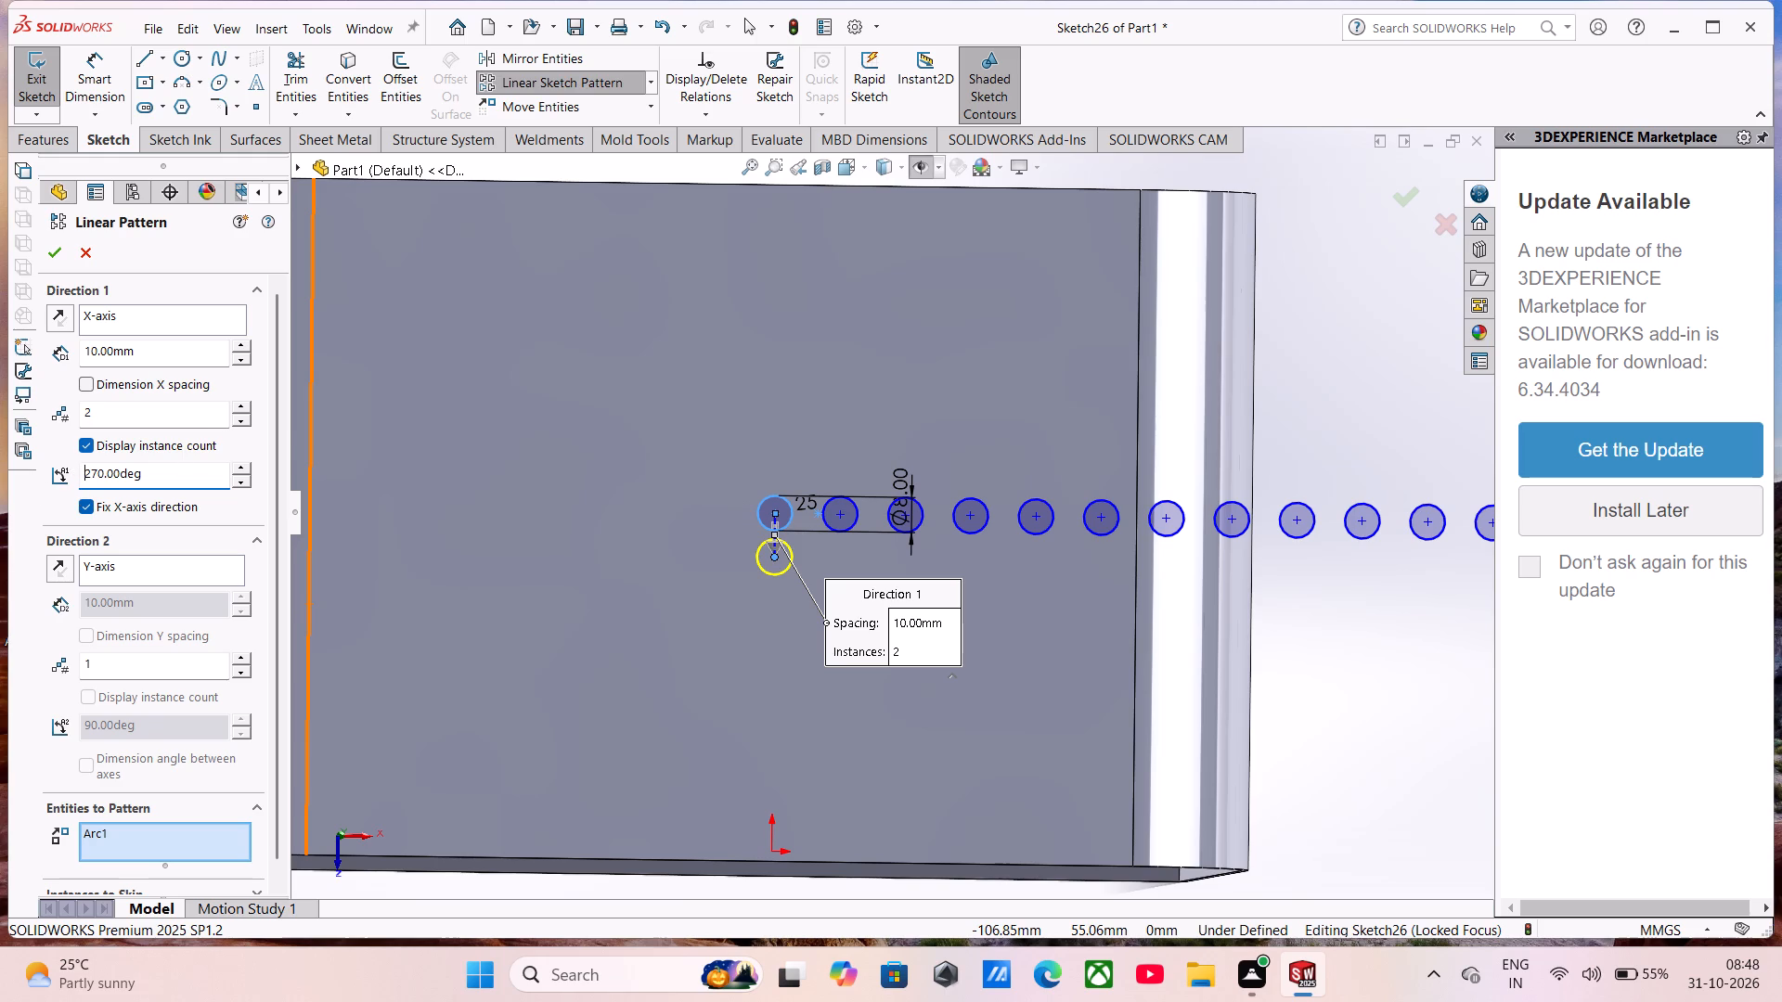
Set the pattern to 5 instances spaced 15 mm apart and create the column of circles.
click(234, 402)
triple_click(236, 404)
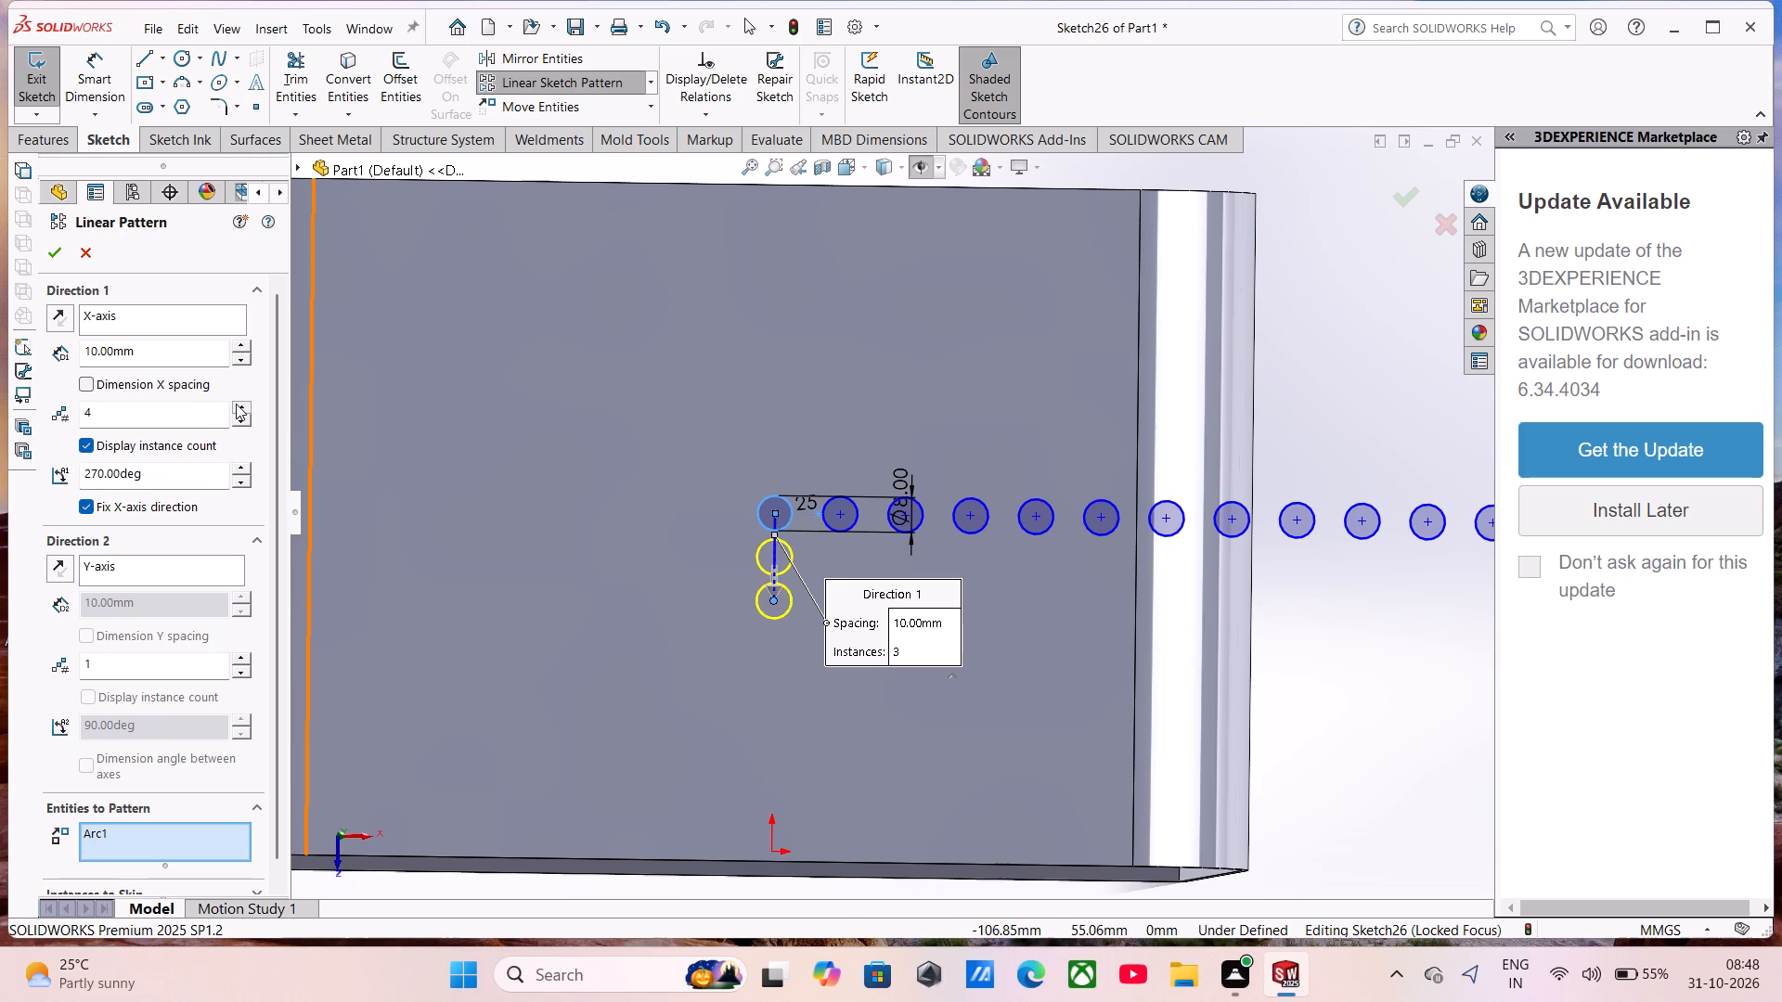
click(236, 404)
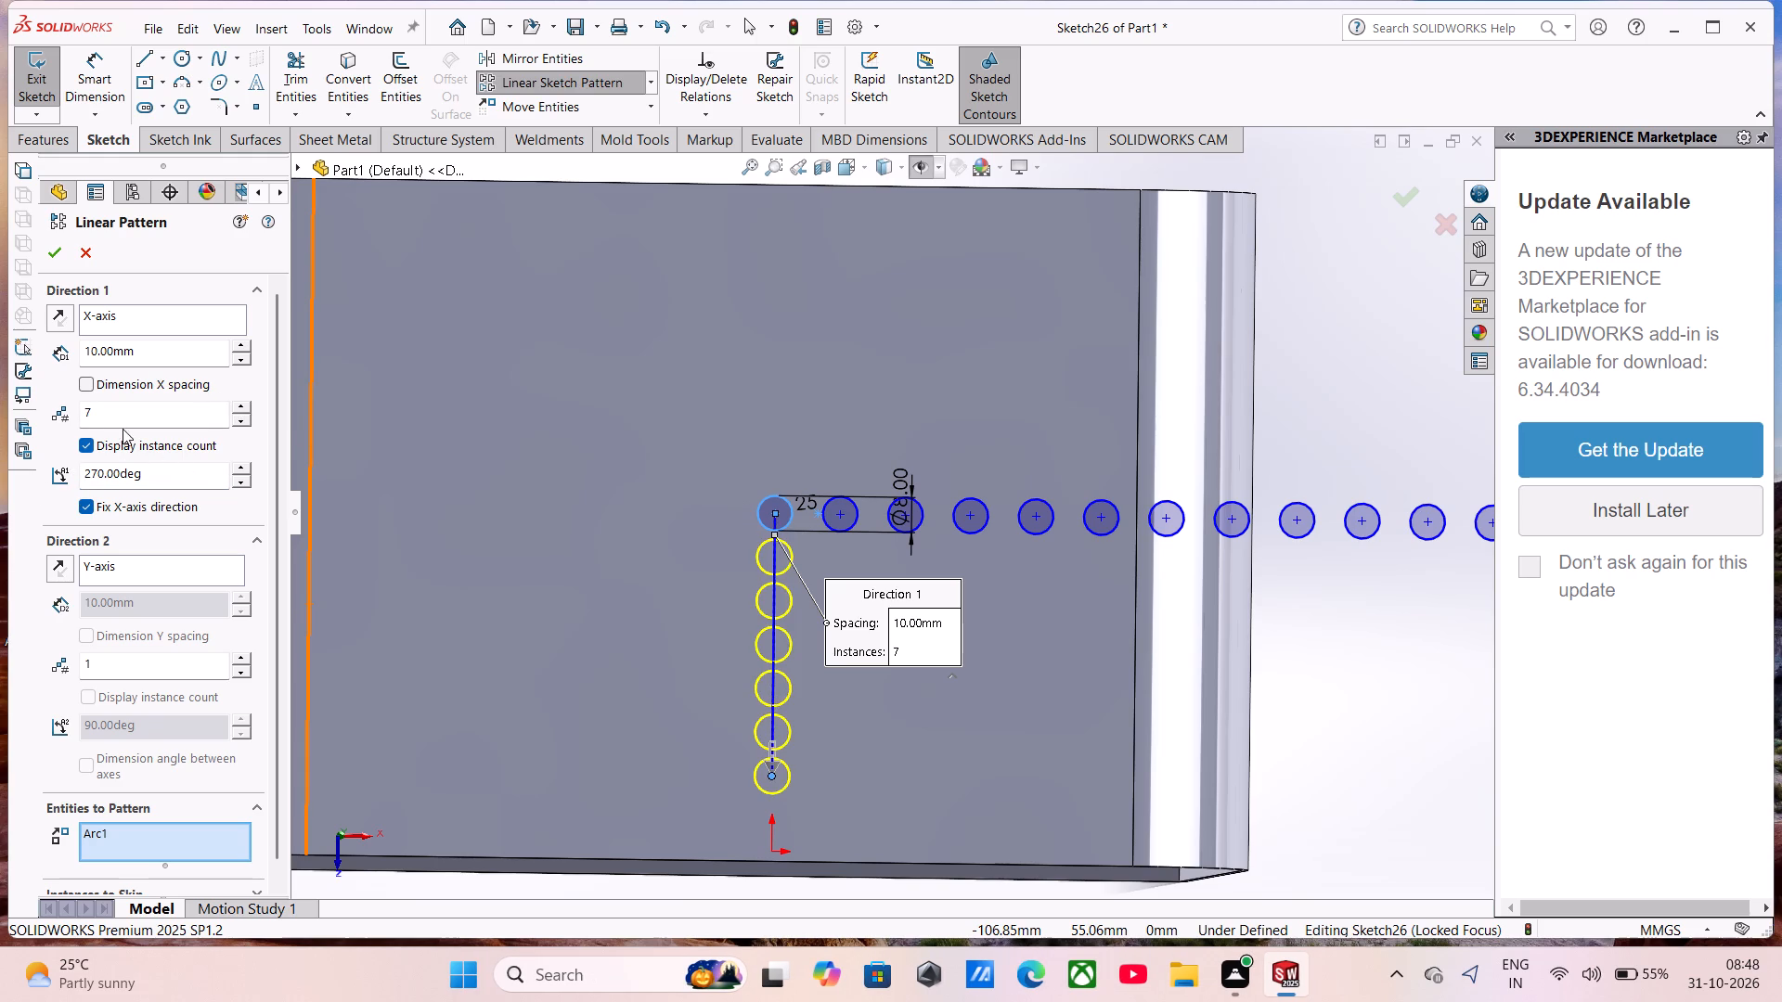
drag(175, 351, 0, 358)
text(15)
key(Return)
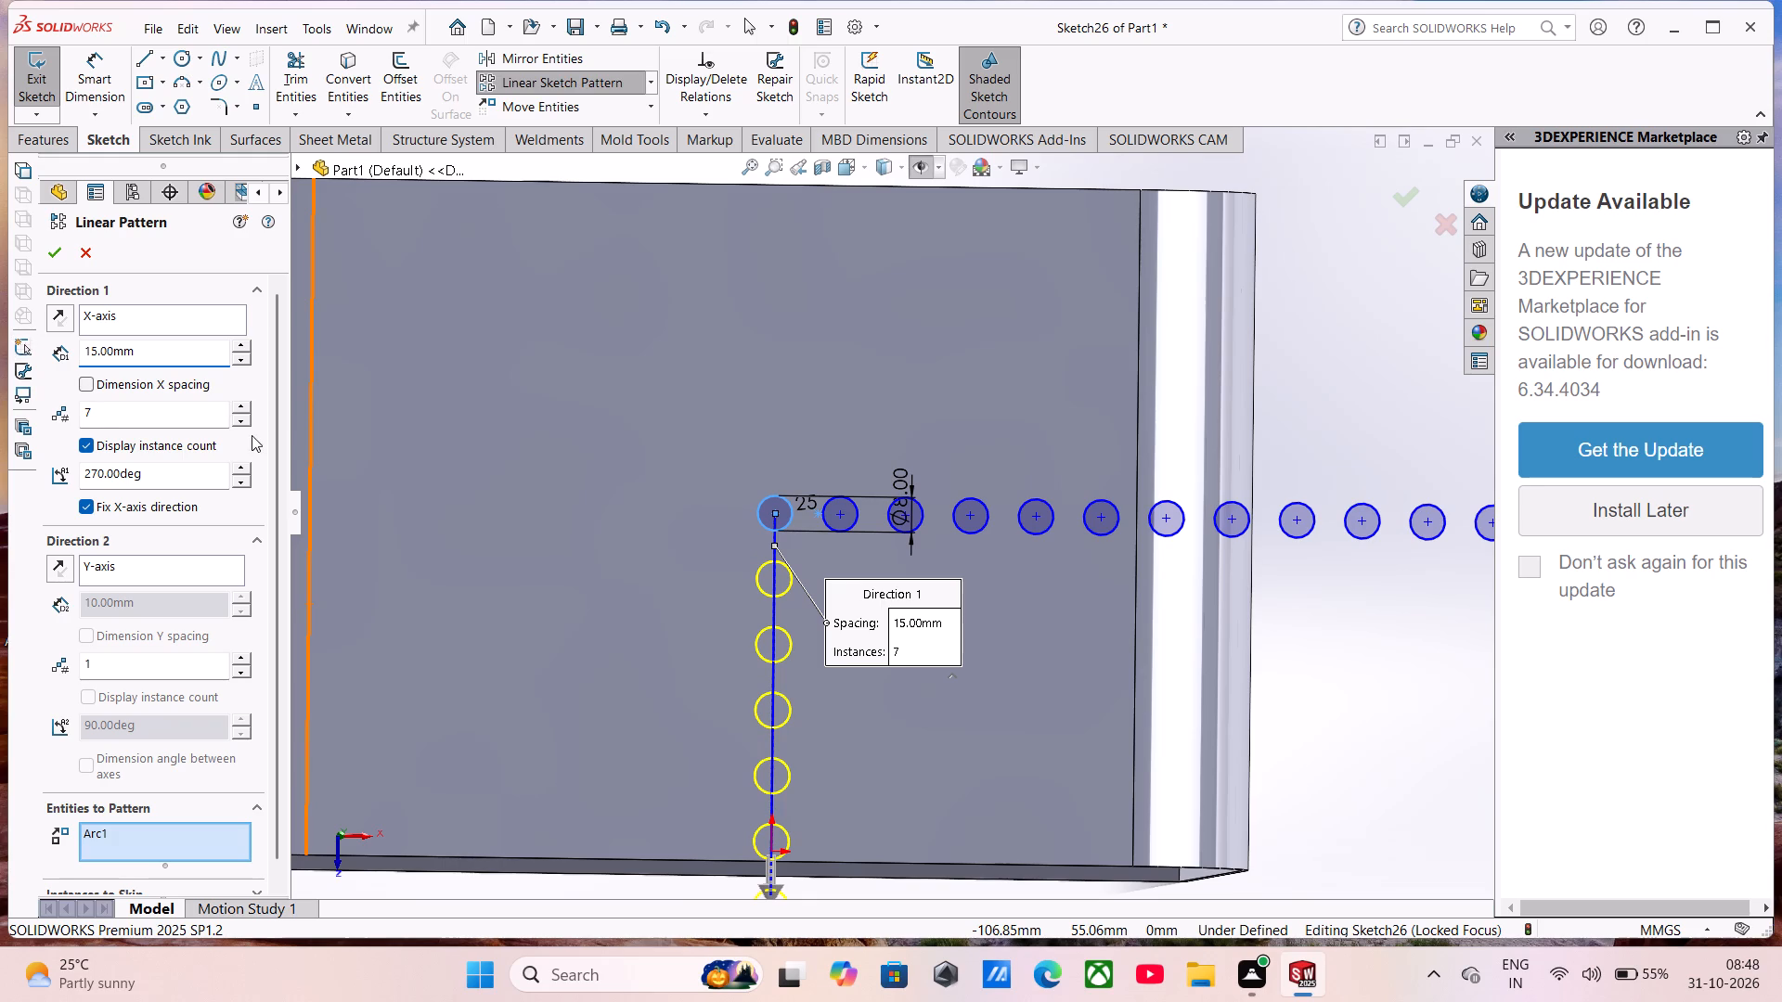
click(245, 420)
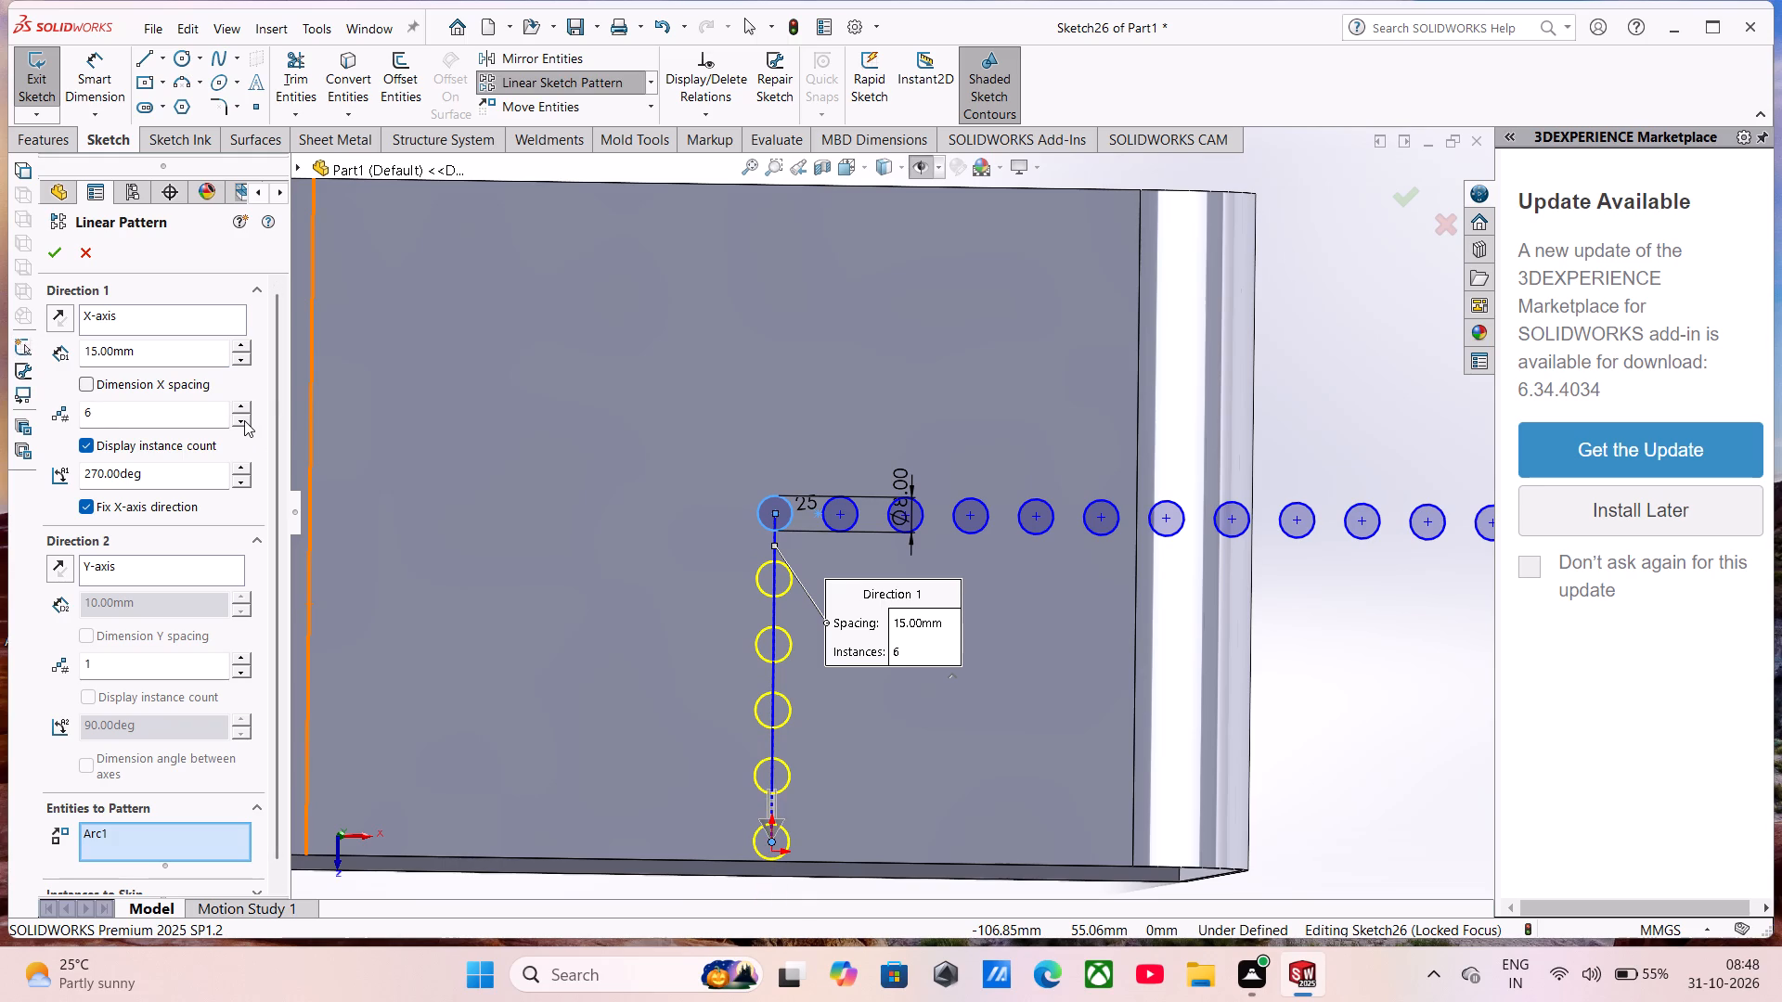
click(244, 420)
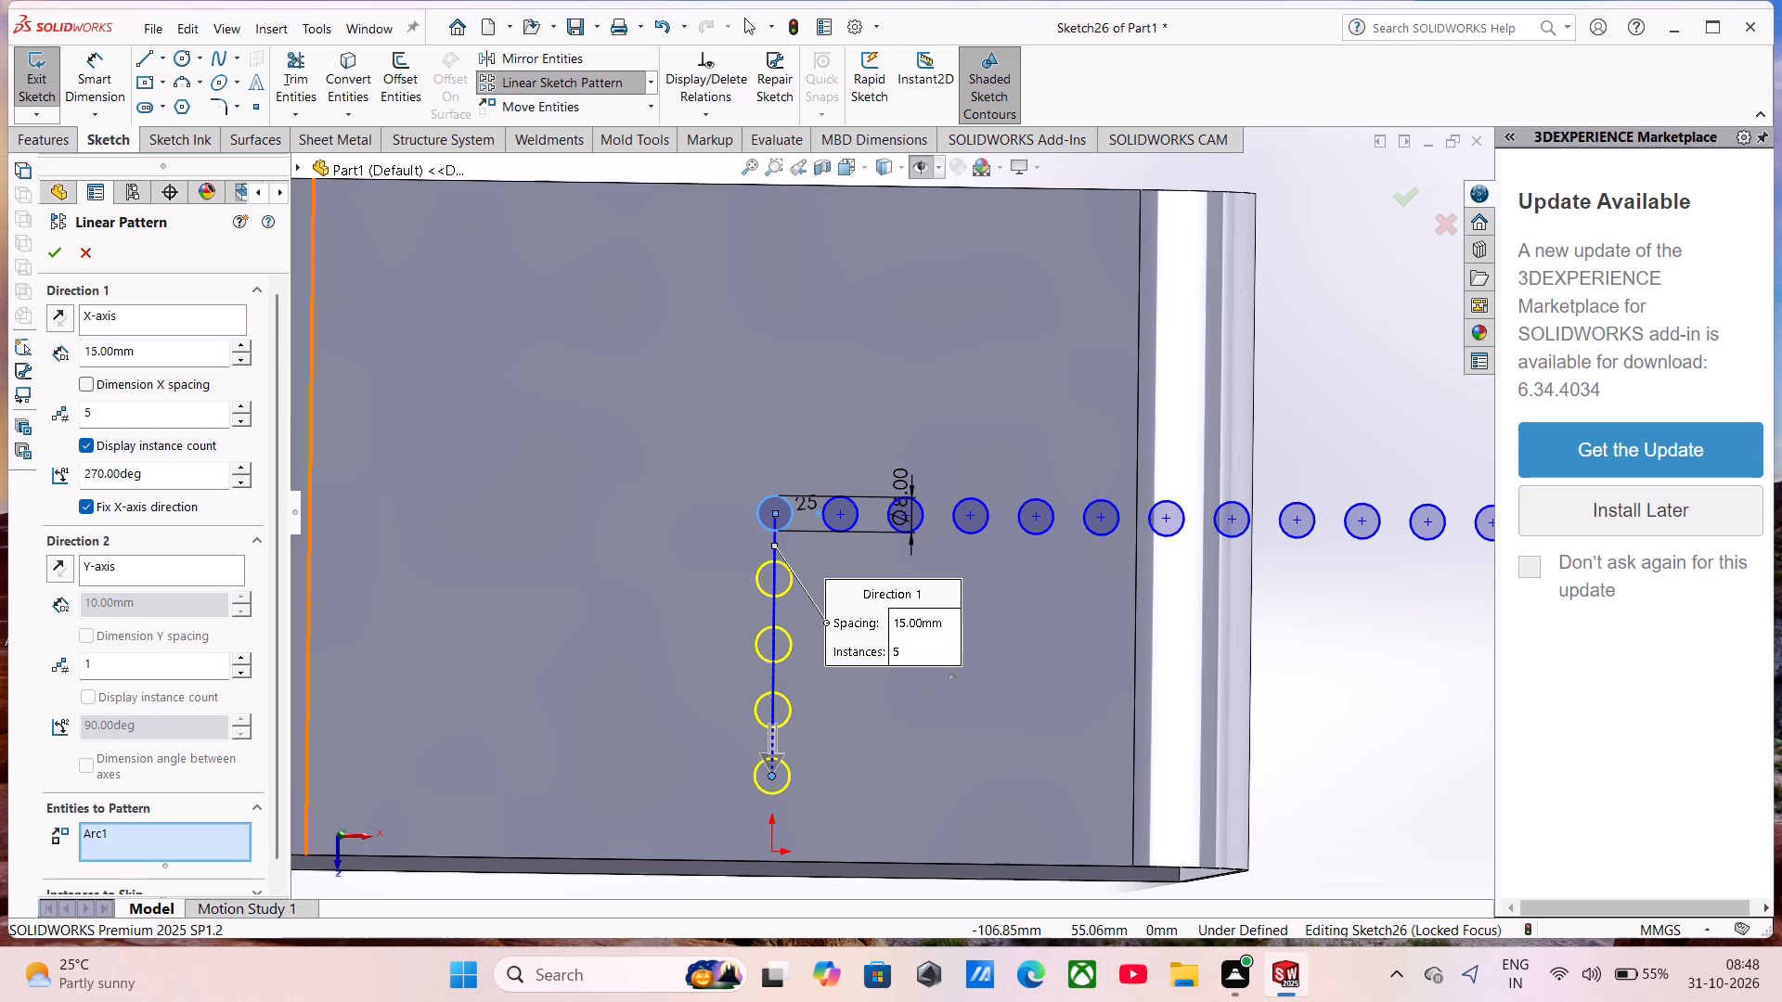
click(52, 253)
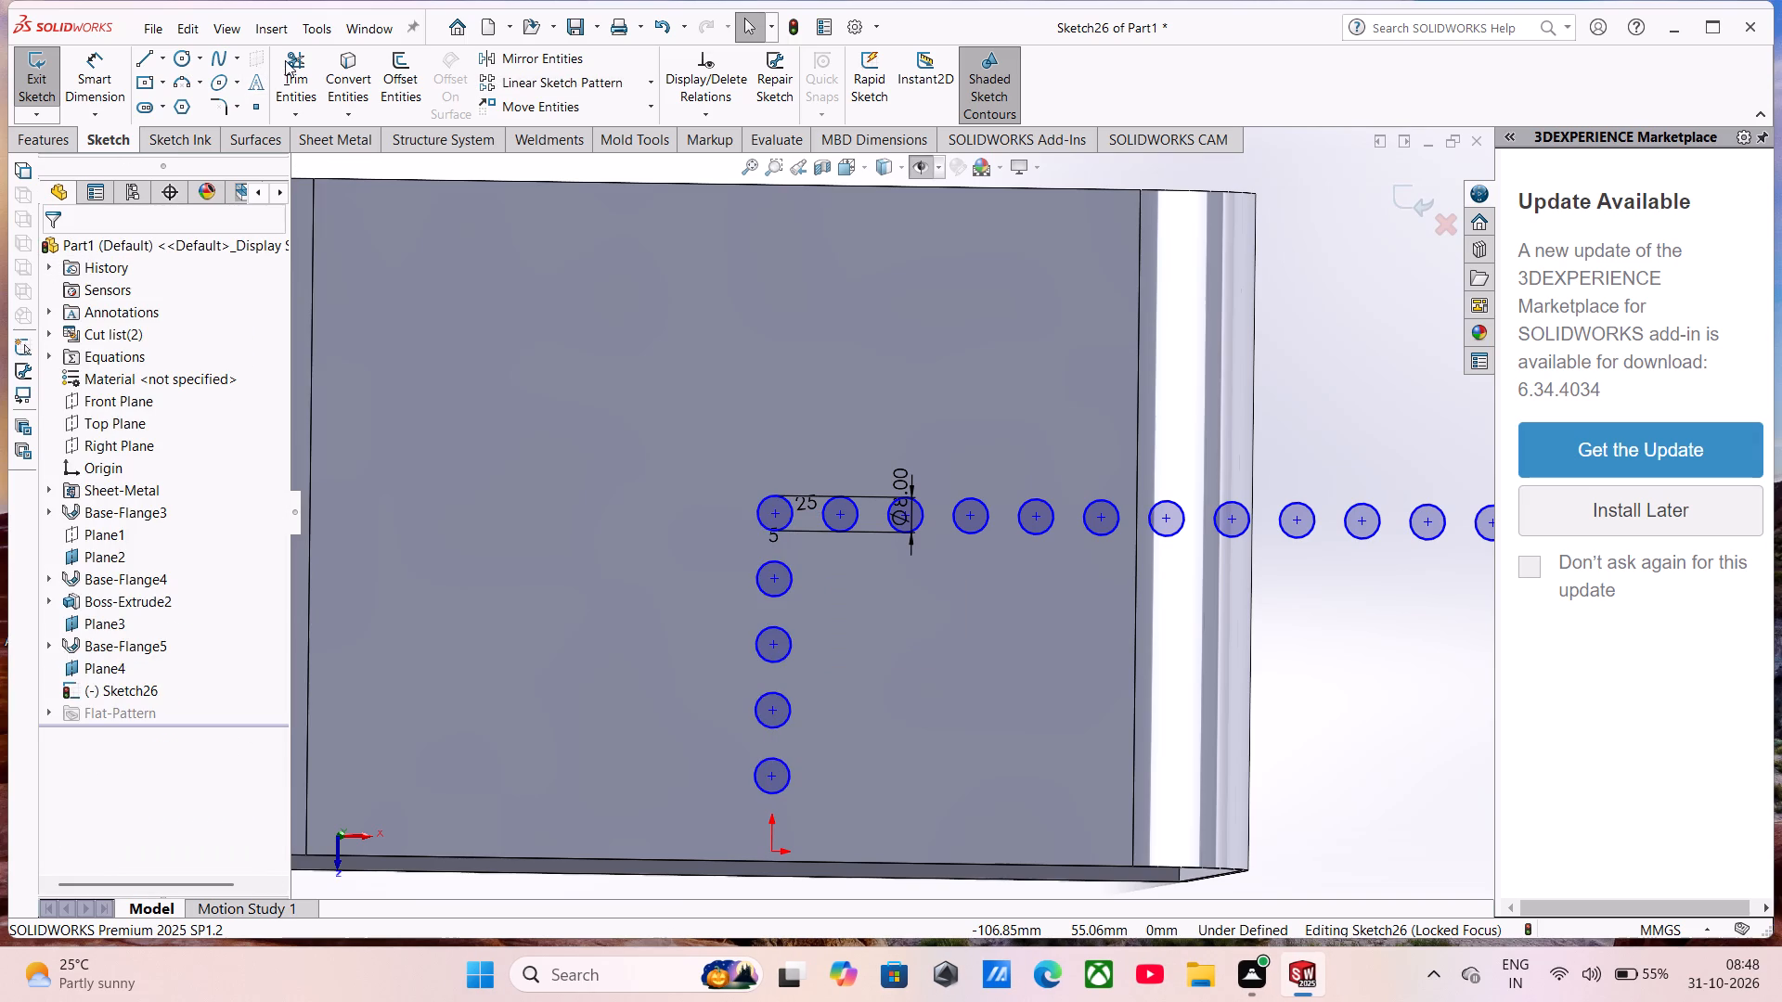
Start another linear sketch pattern of the first circle, setting Direction 1 to 270 degrees and reversing it to 90 degrees.
click(656, 89)
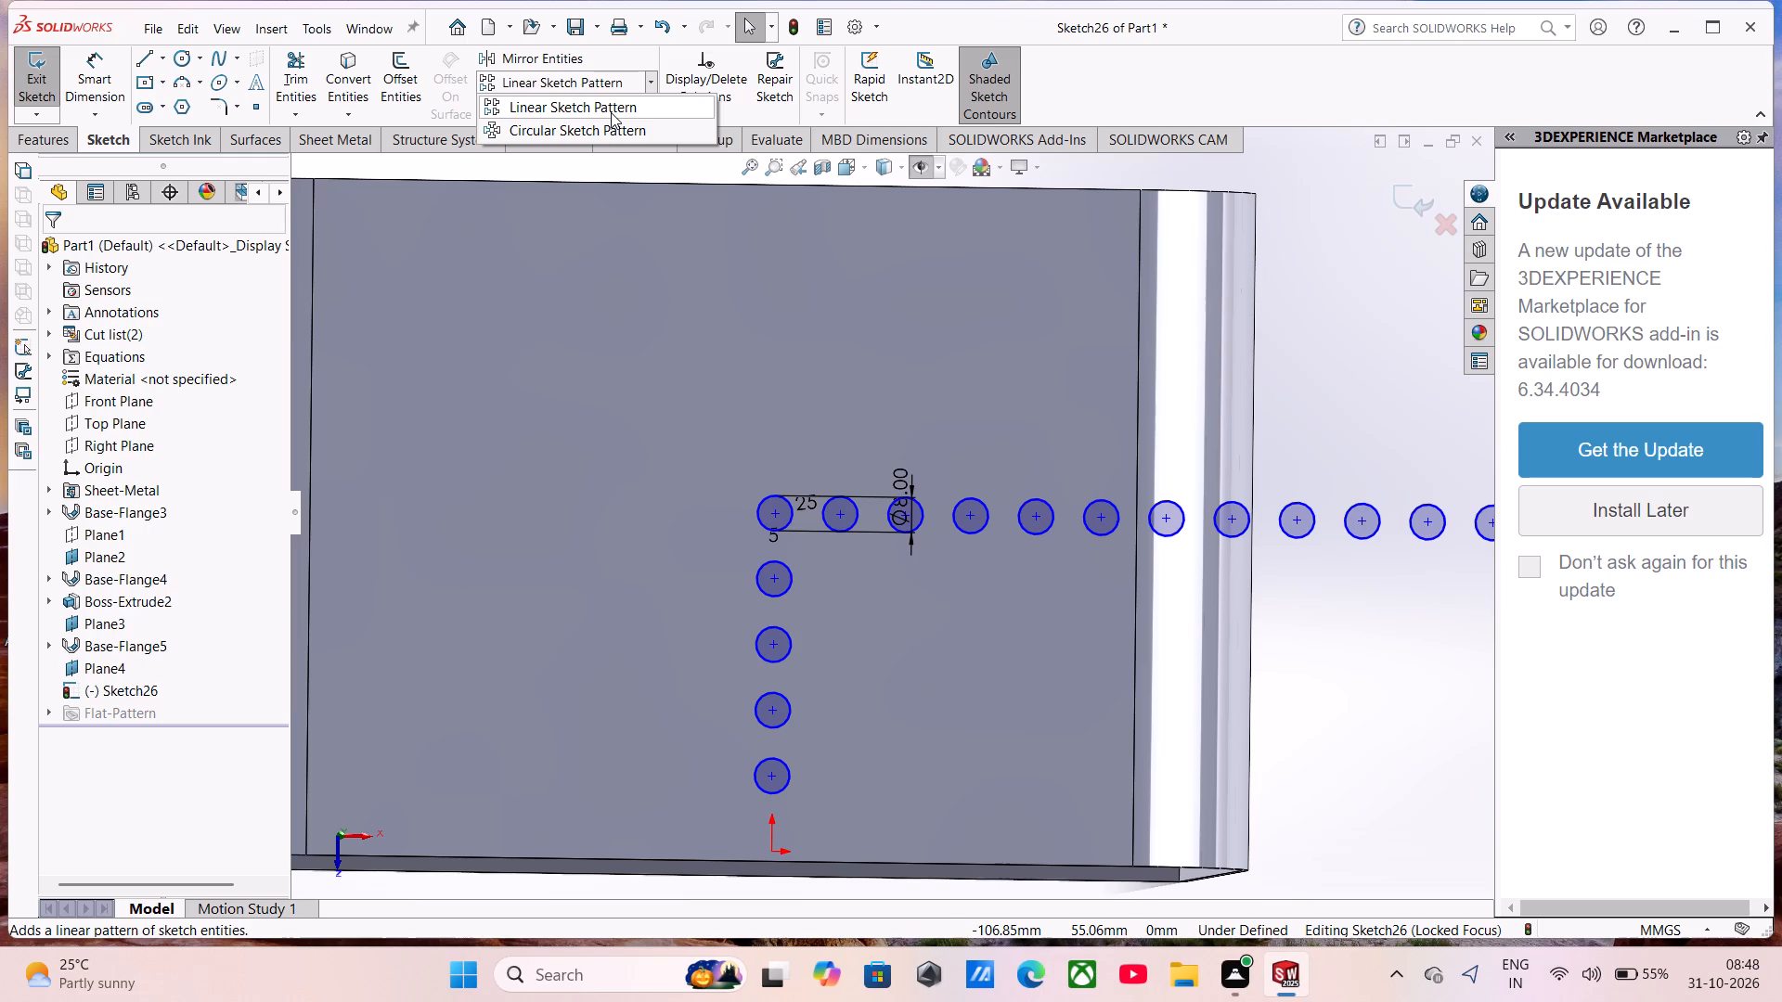
click(611, 112)
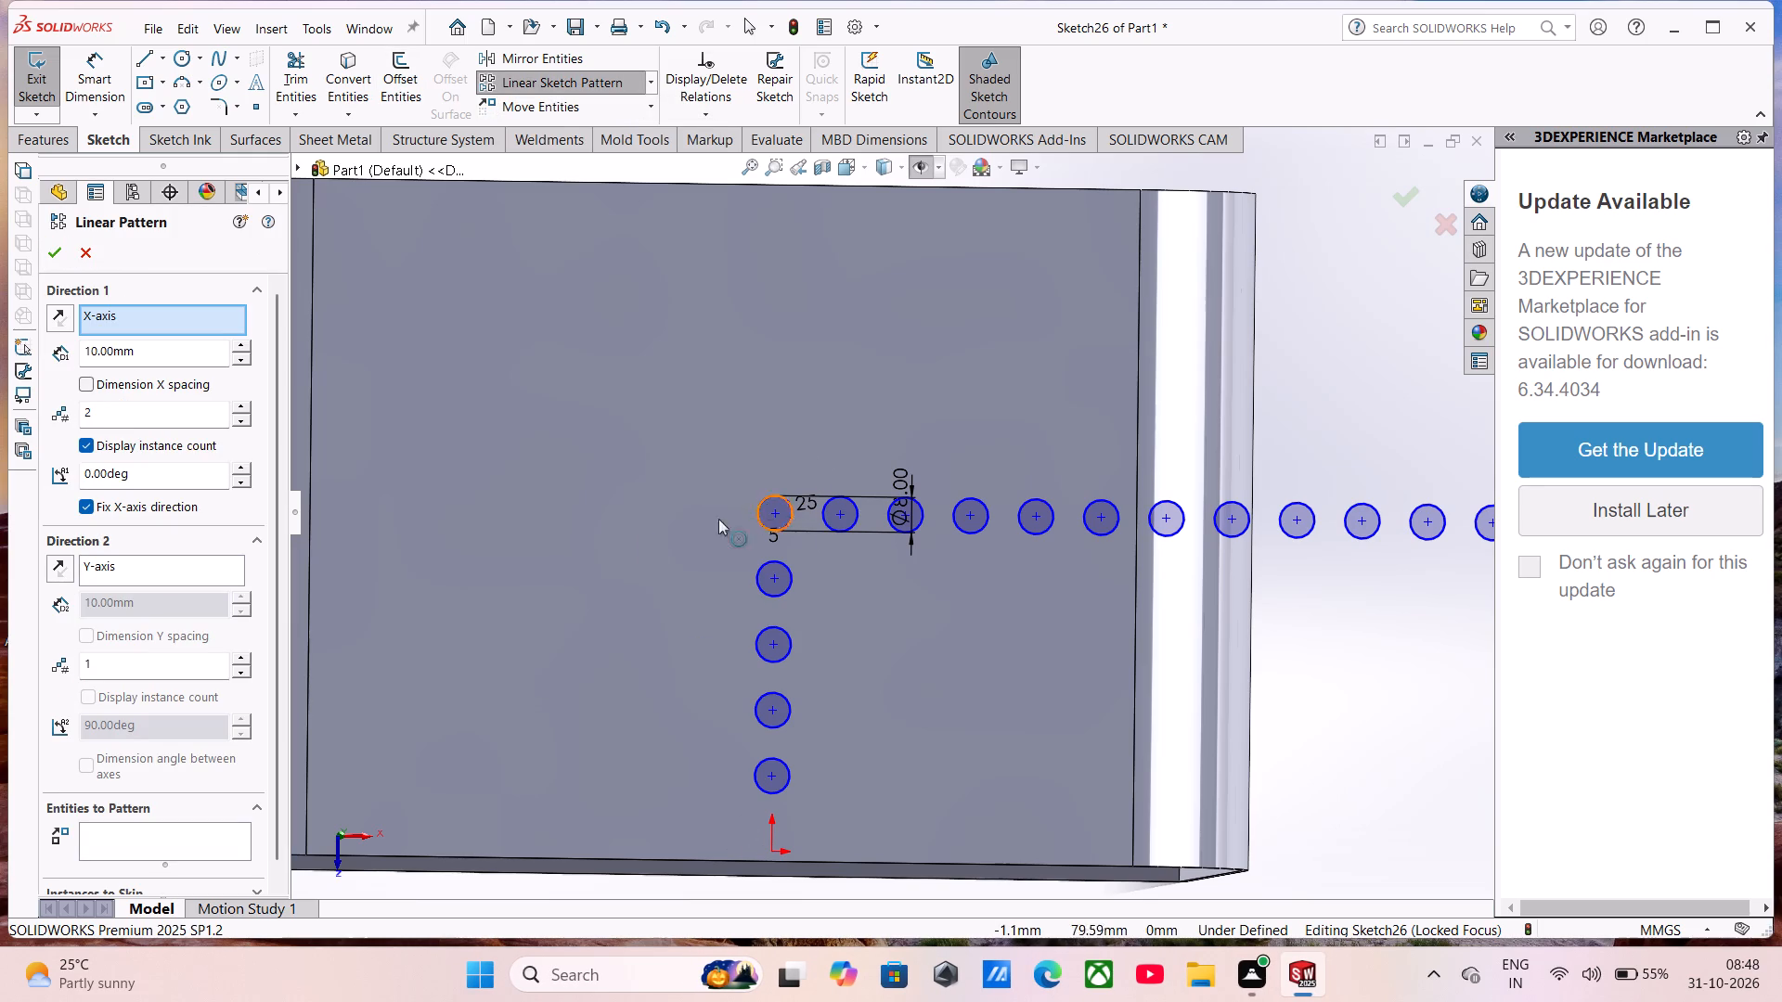
click(195, 839)
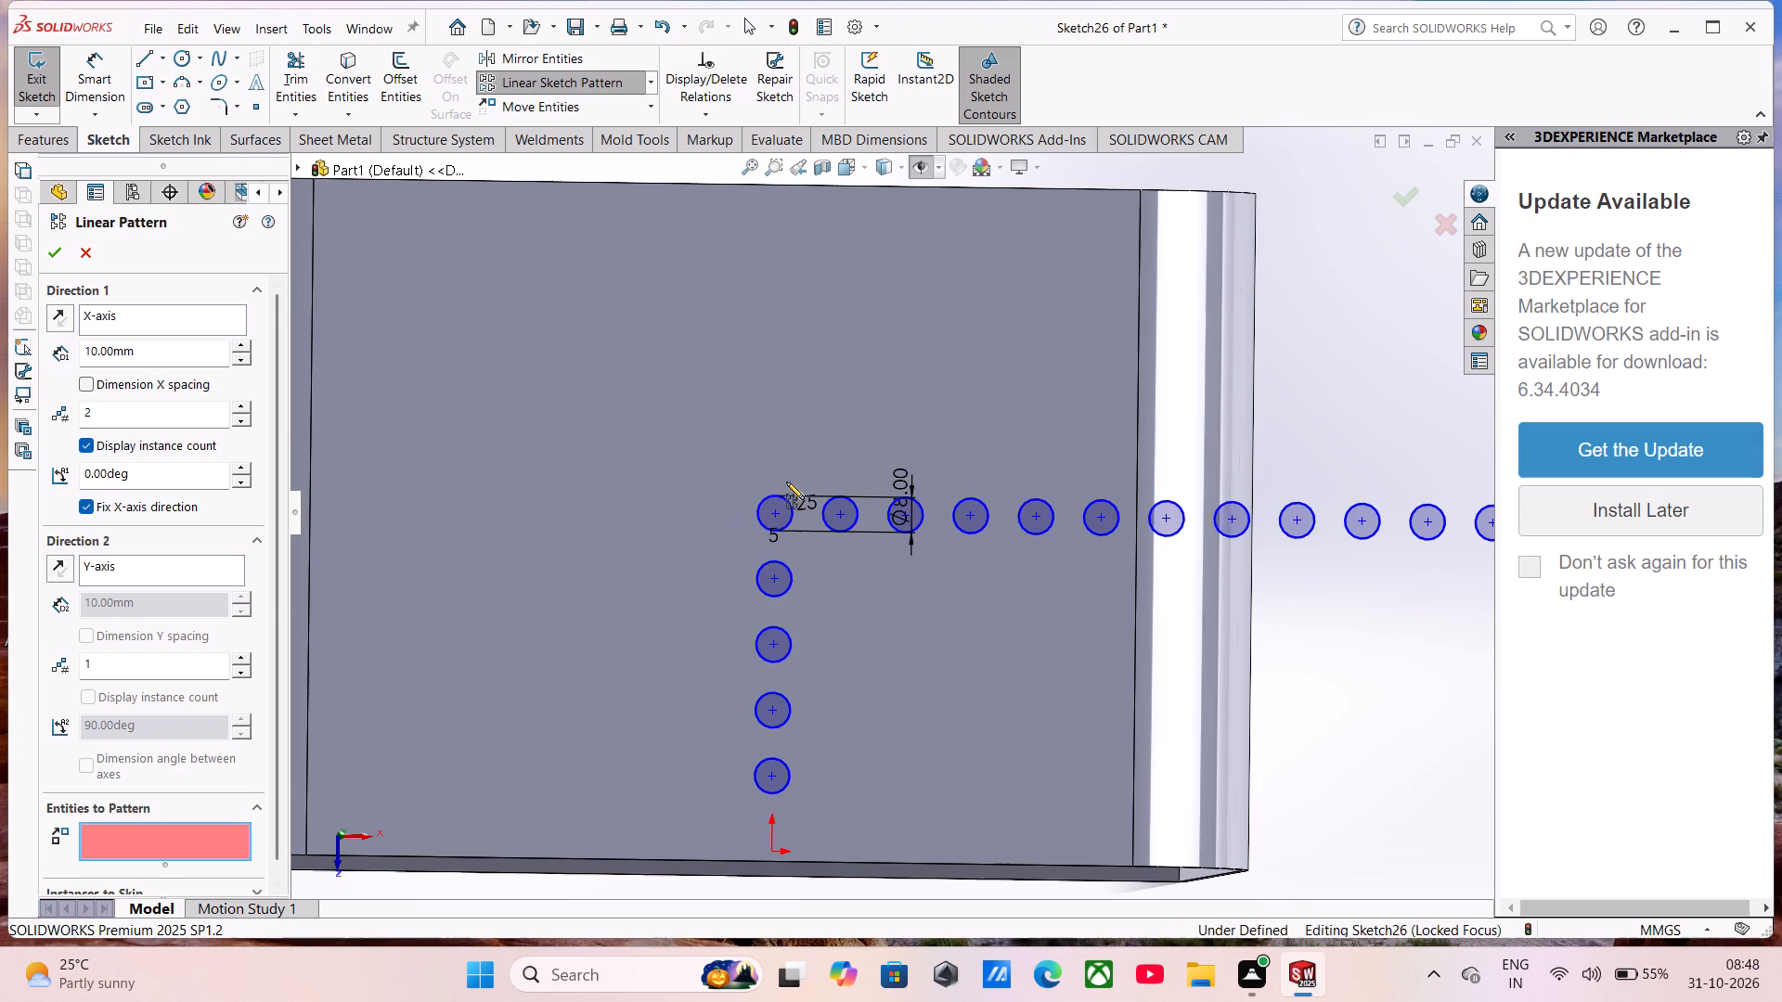
click(763, 505)
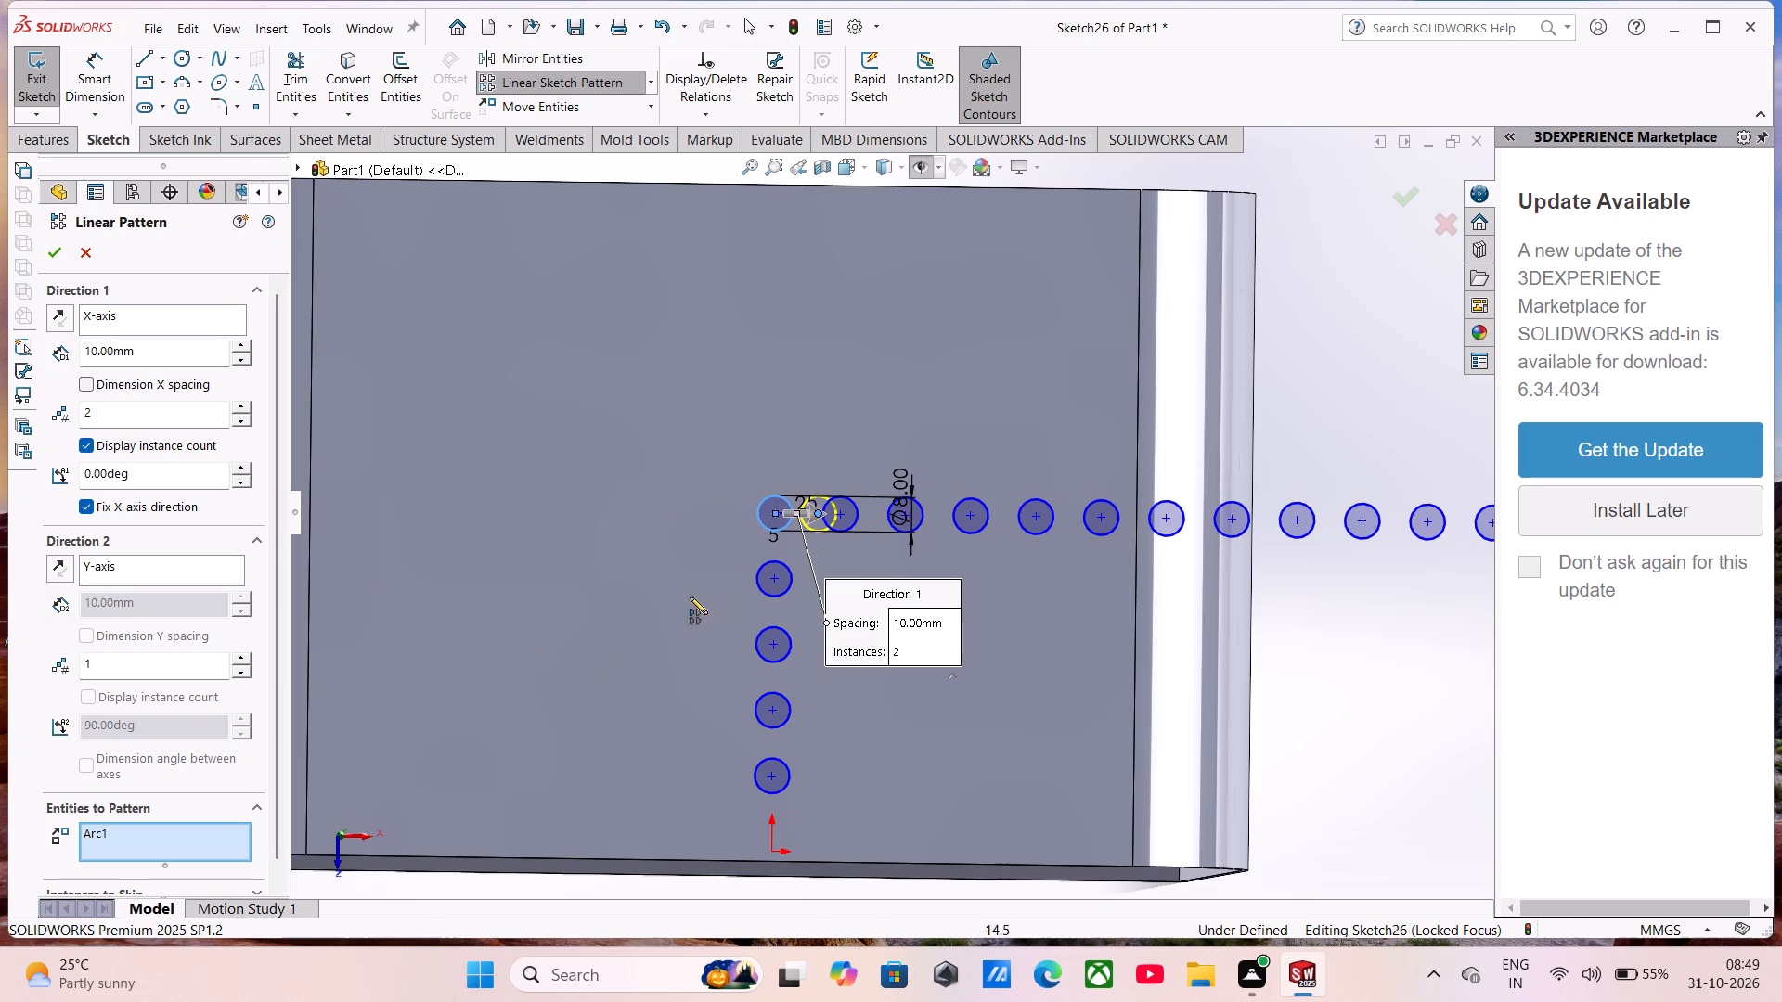
drag(211, 470, 0, 503)
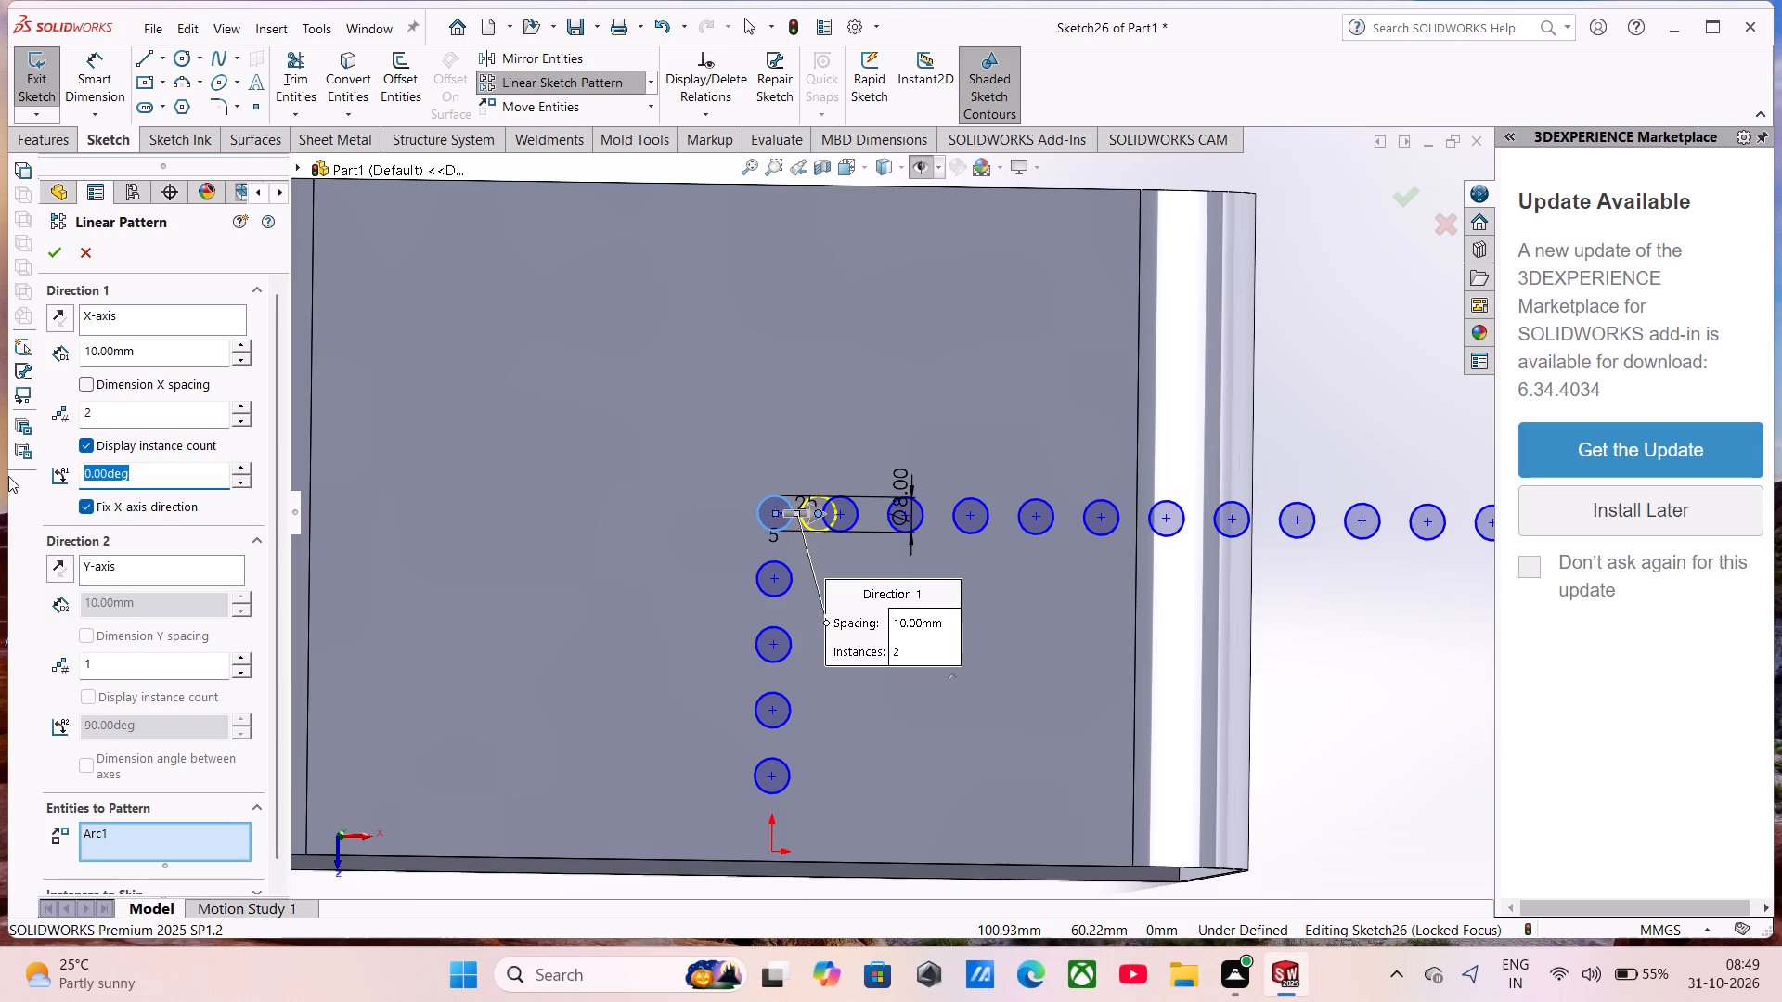
text(180)
key(Return)
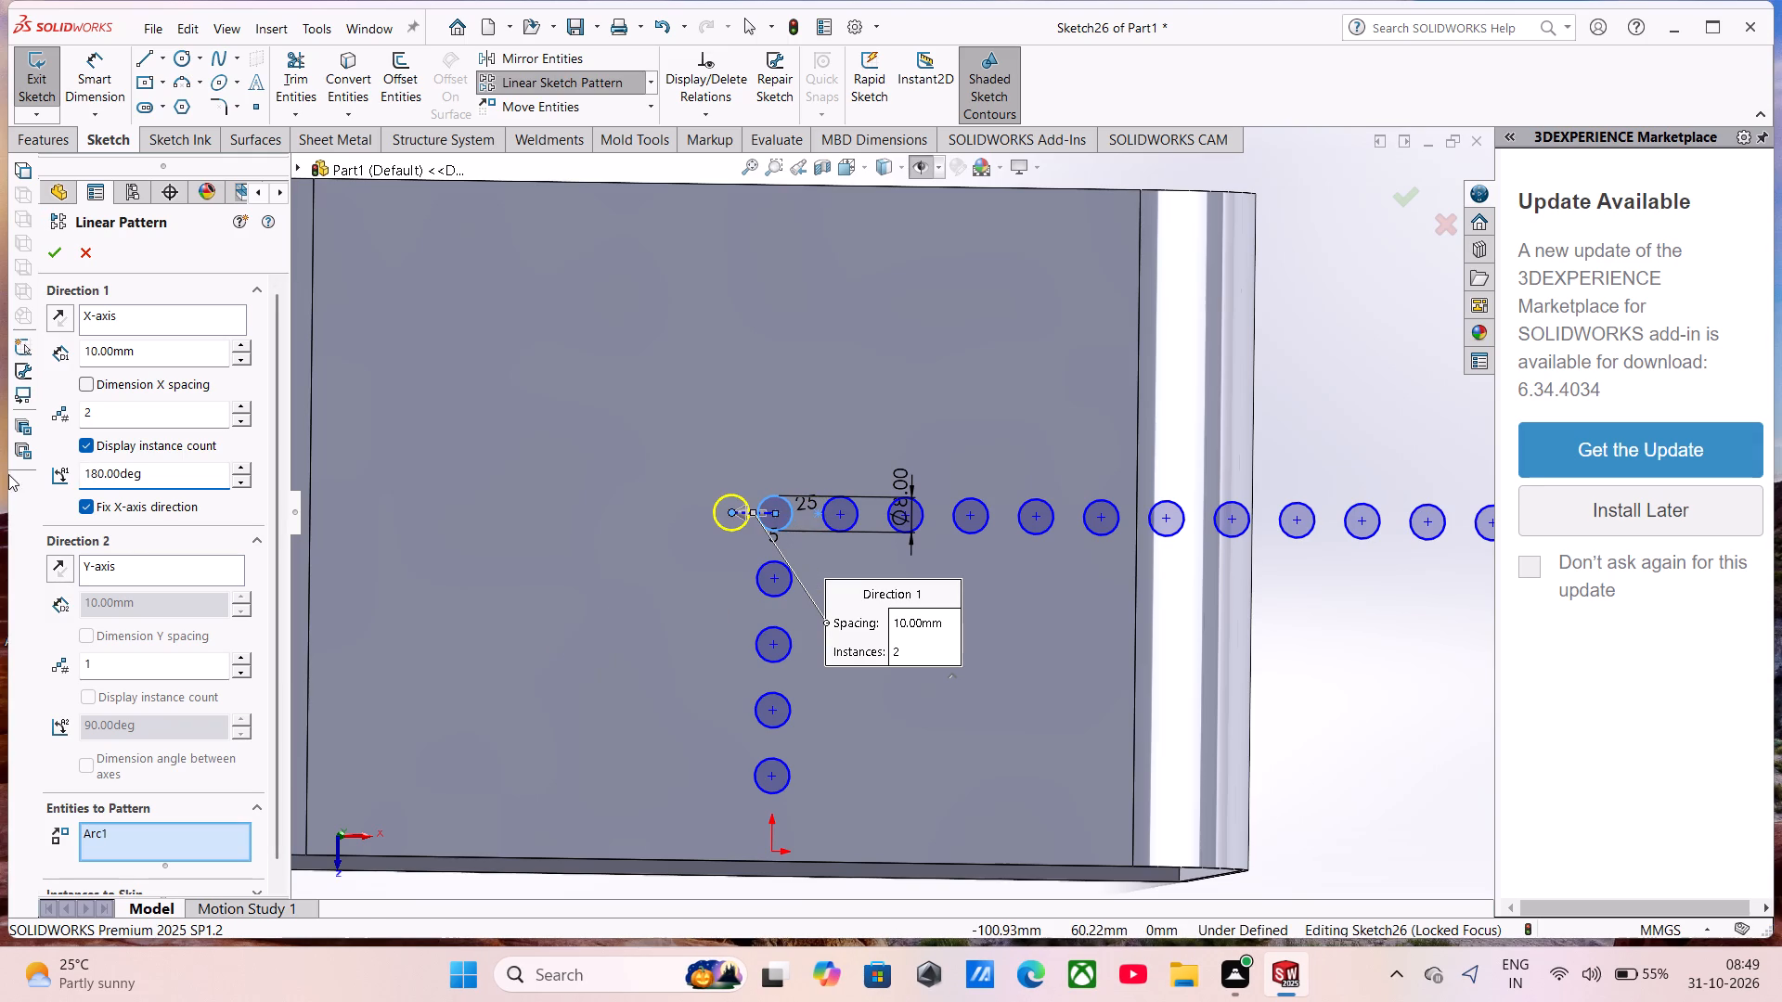
drag(162, 487, 136, 493)
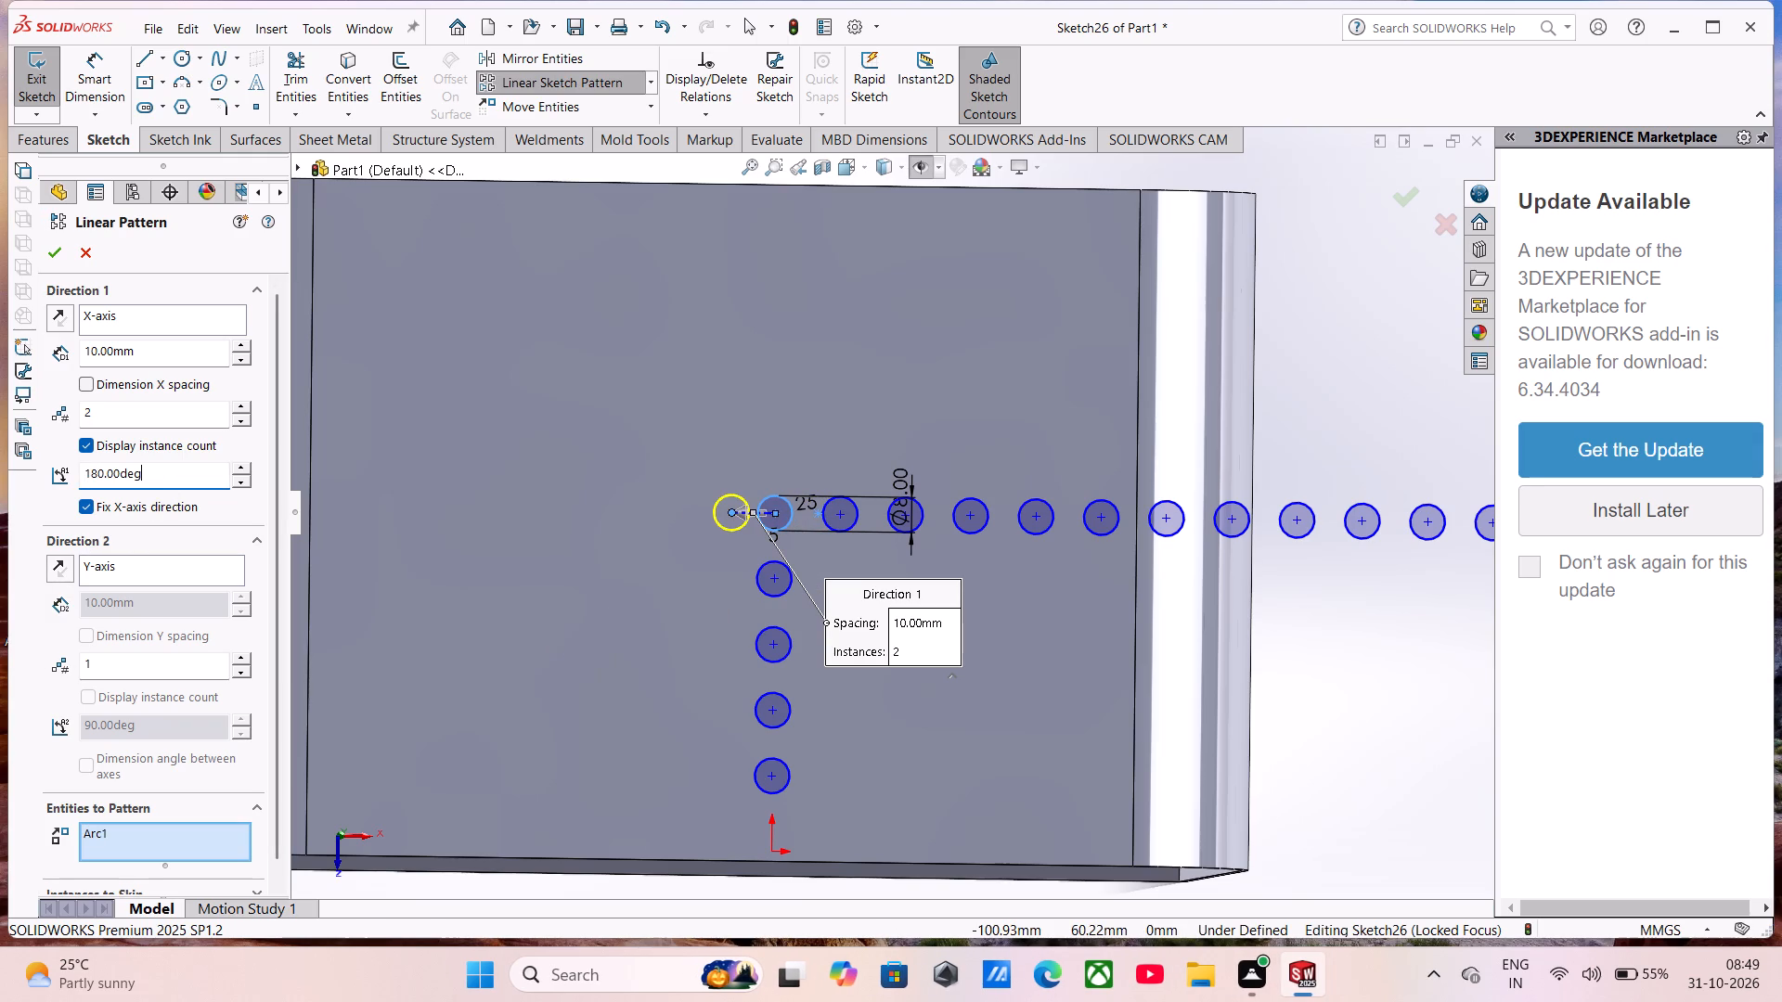
drag(136, 493, 64, 521)
text(270)
key(Return)
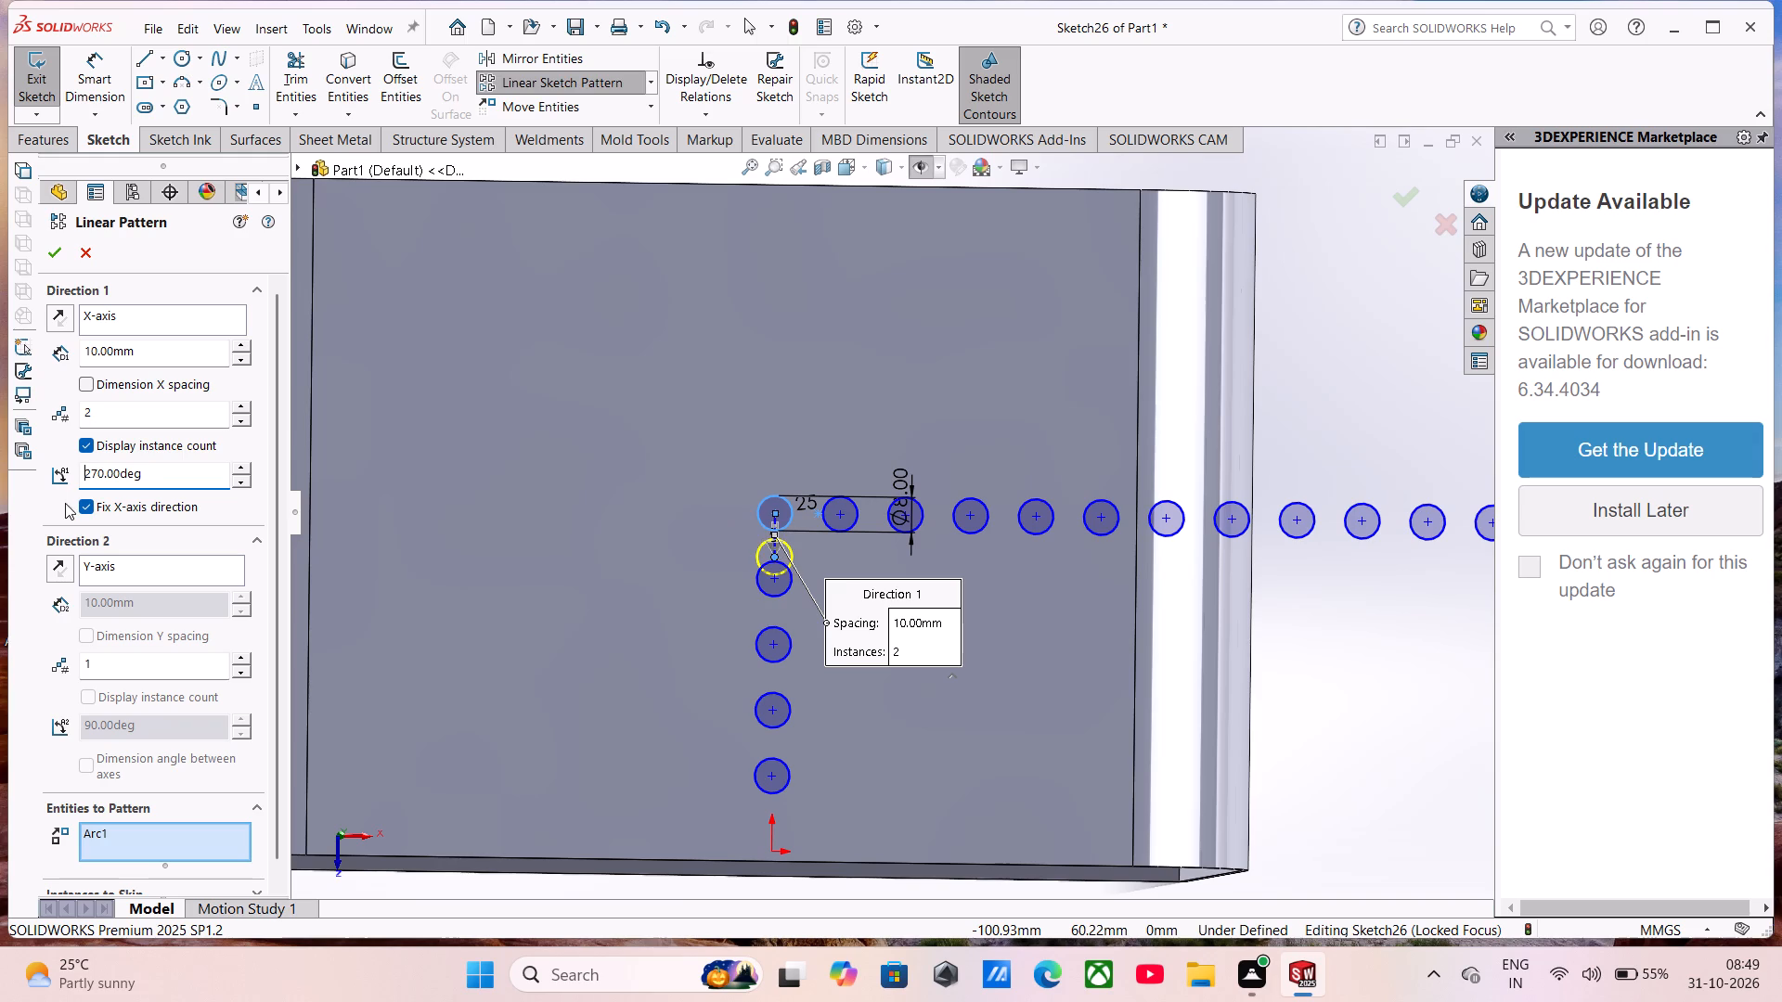
click(67, 474)
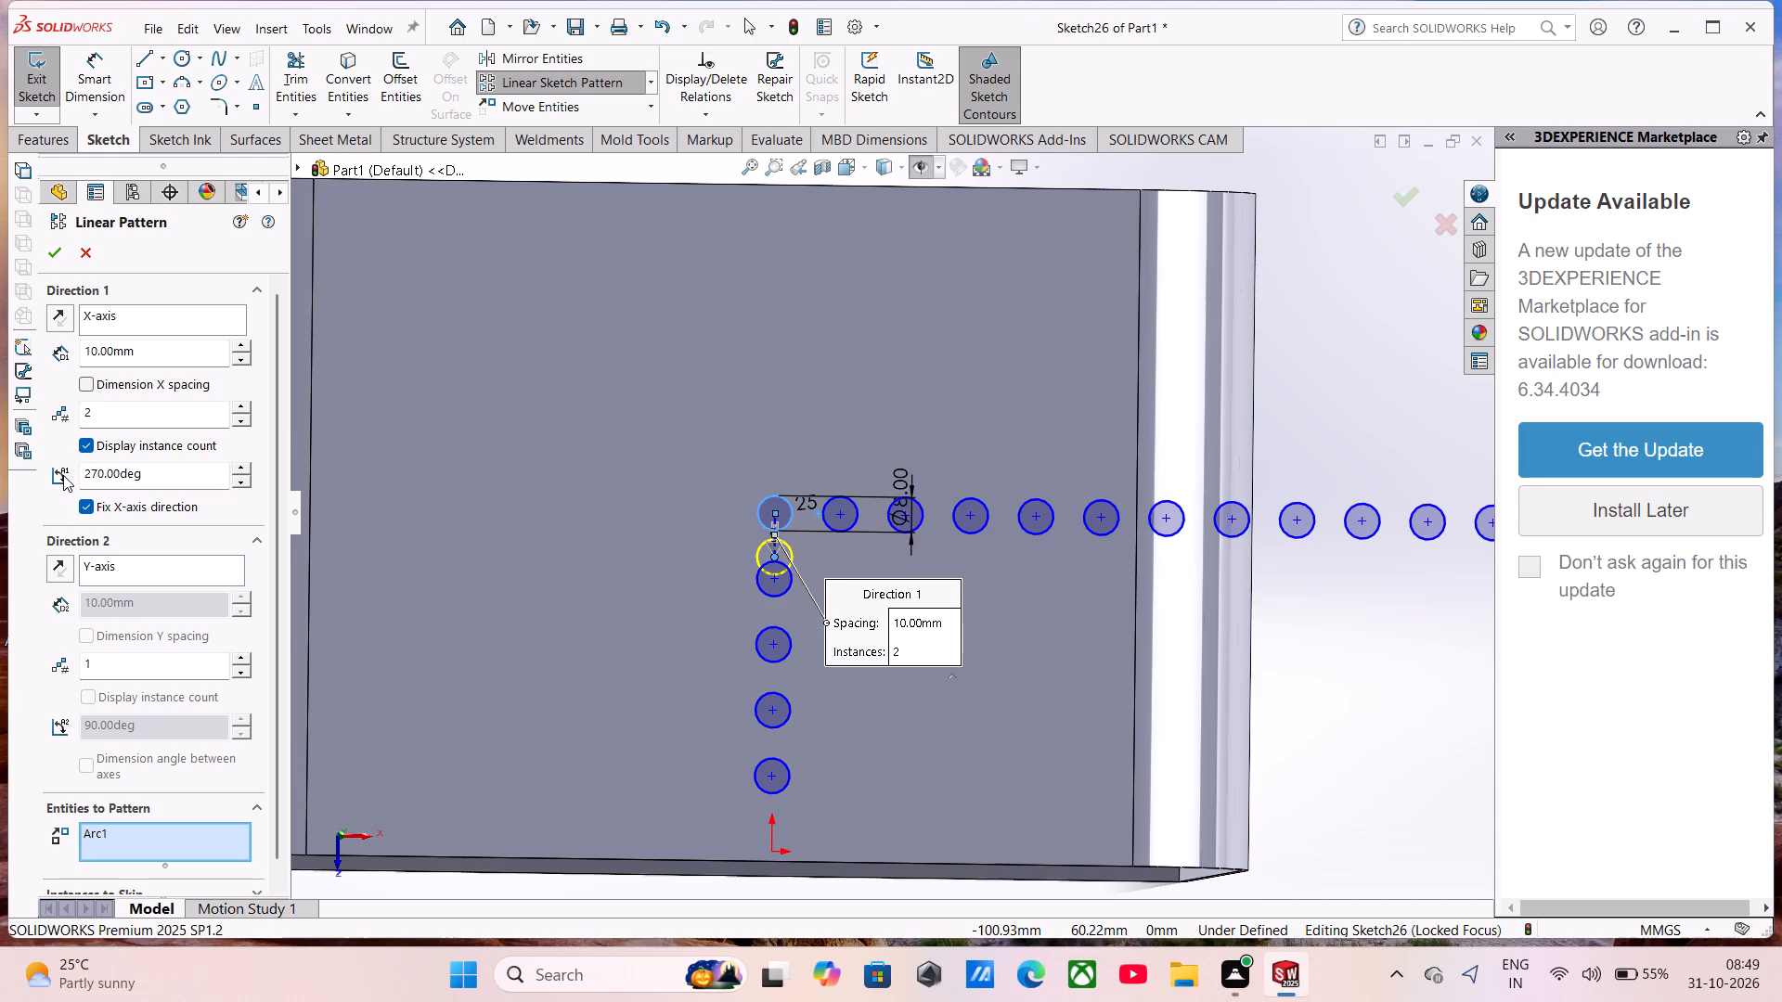
triple_click(63, 475)
click(62, 324)
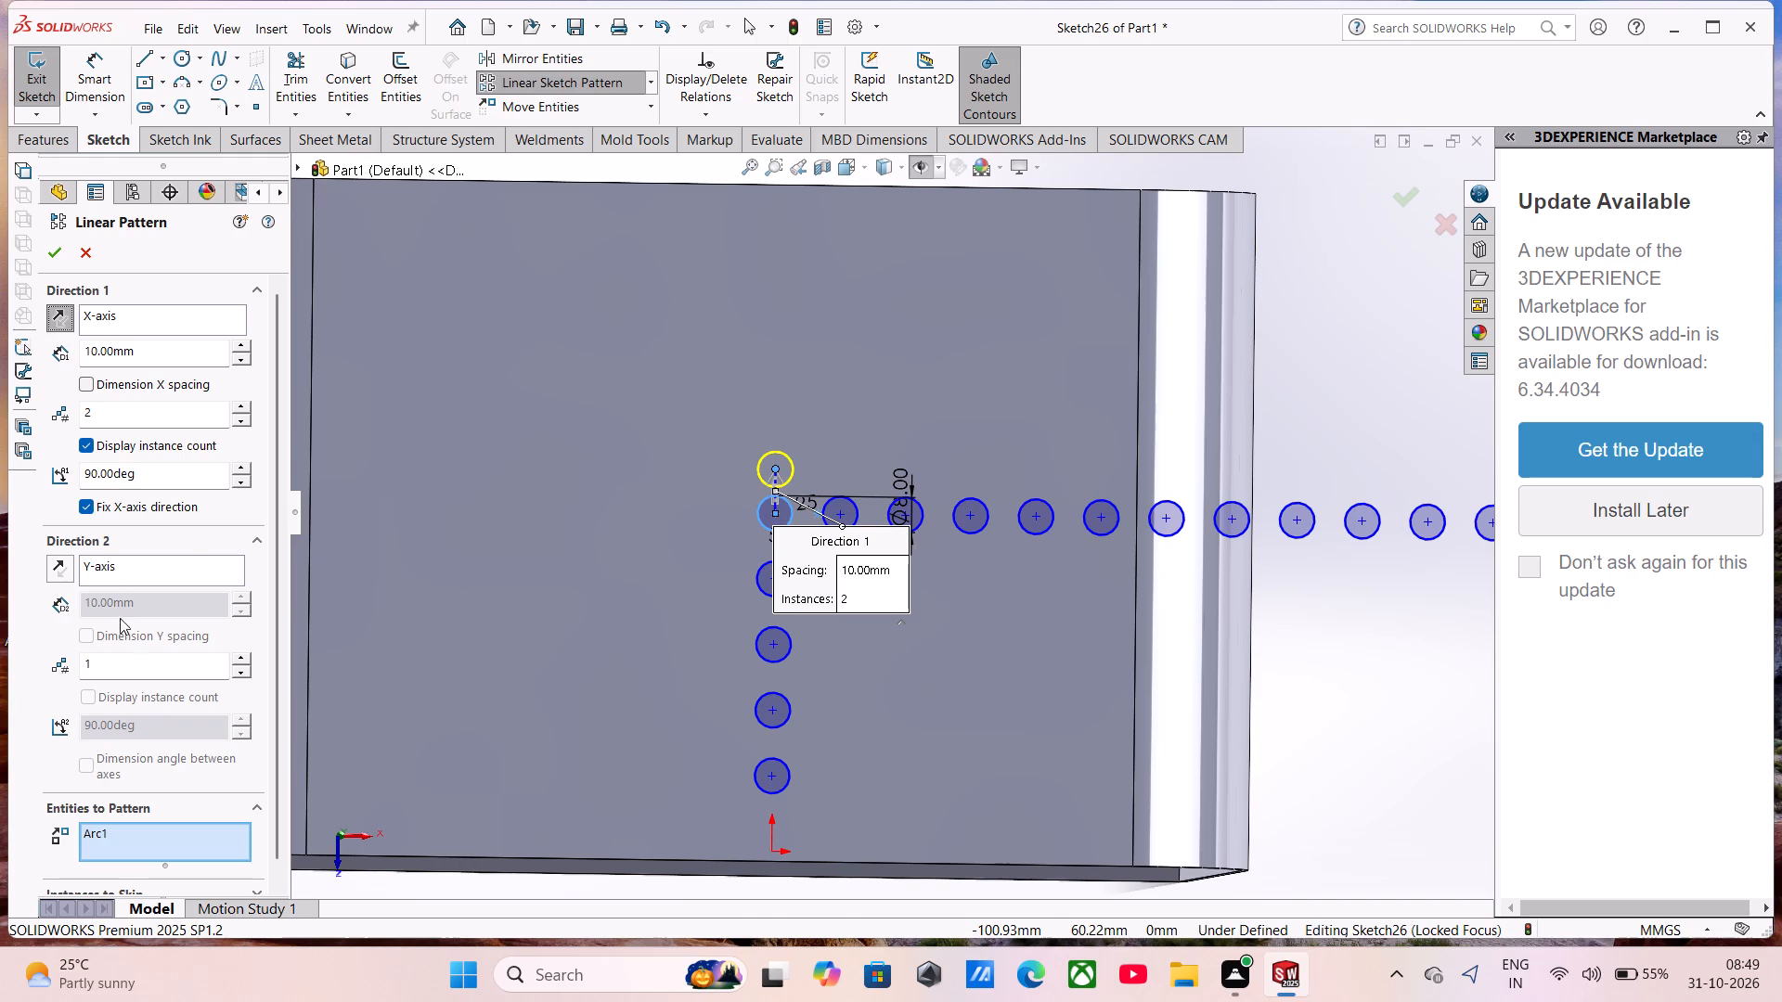
Set the 90-degree pattern of the first circle to 5 instances spaced 15 mm apart and create the upward column.
click(237, 408)
triple_click(237, 408)
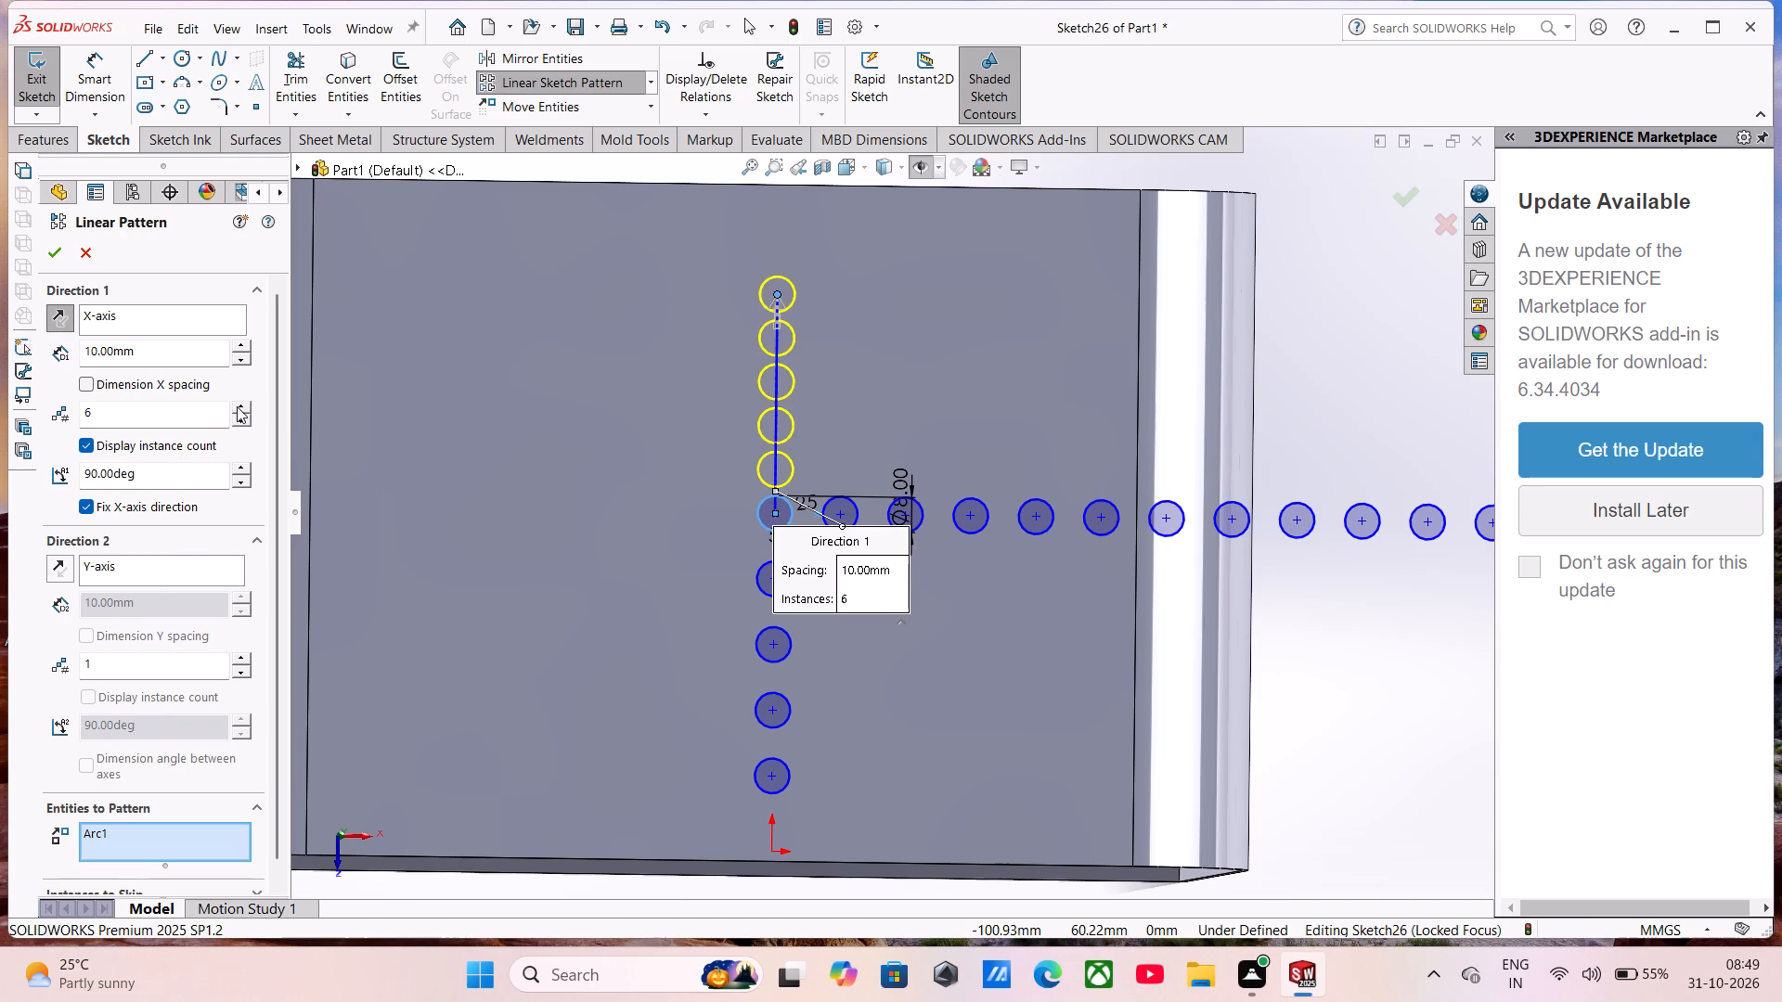
drag(166, 351, 39, 363)
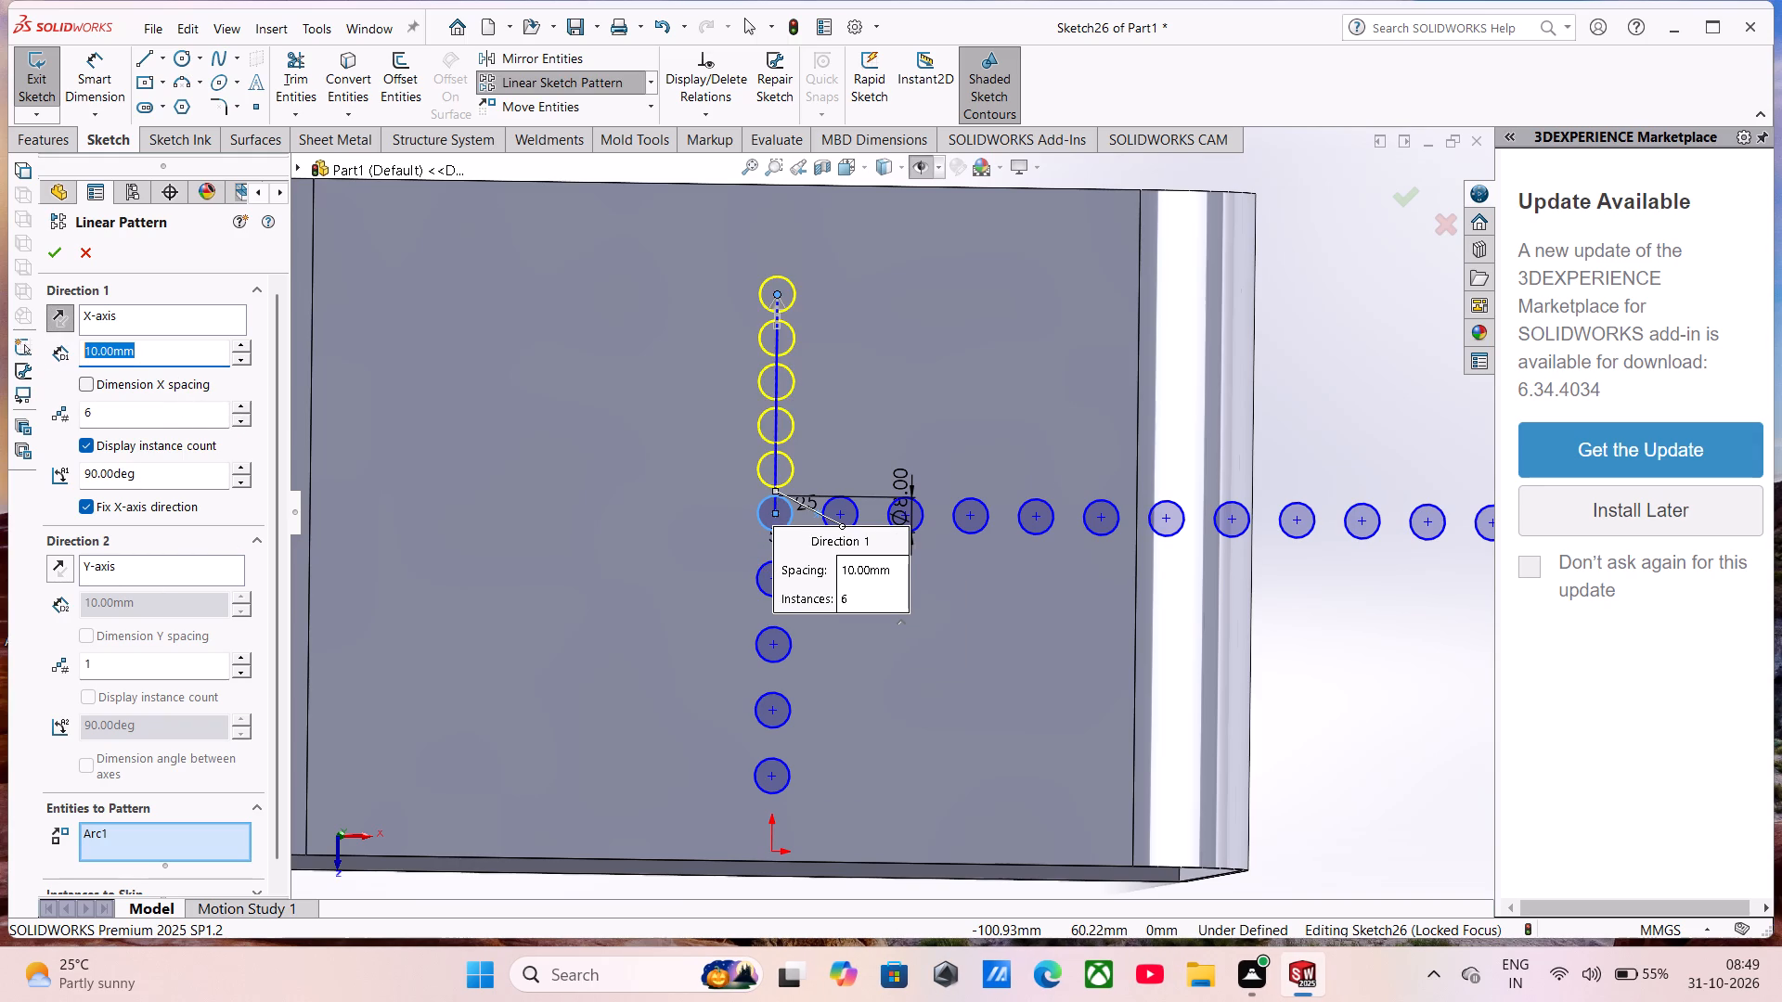
drag(39, 363, 35, 364)
text(15)
key(Return)
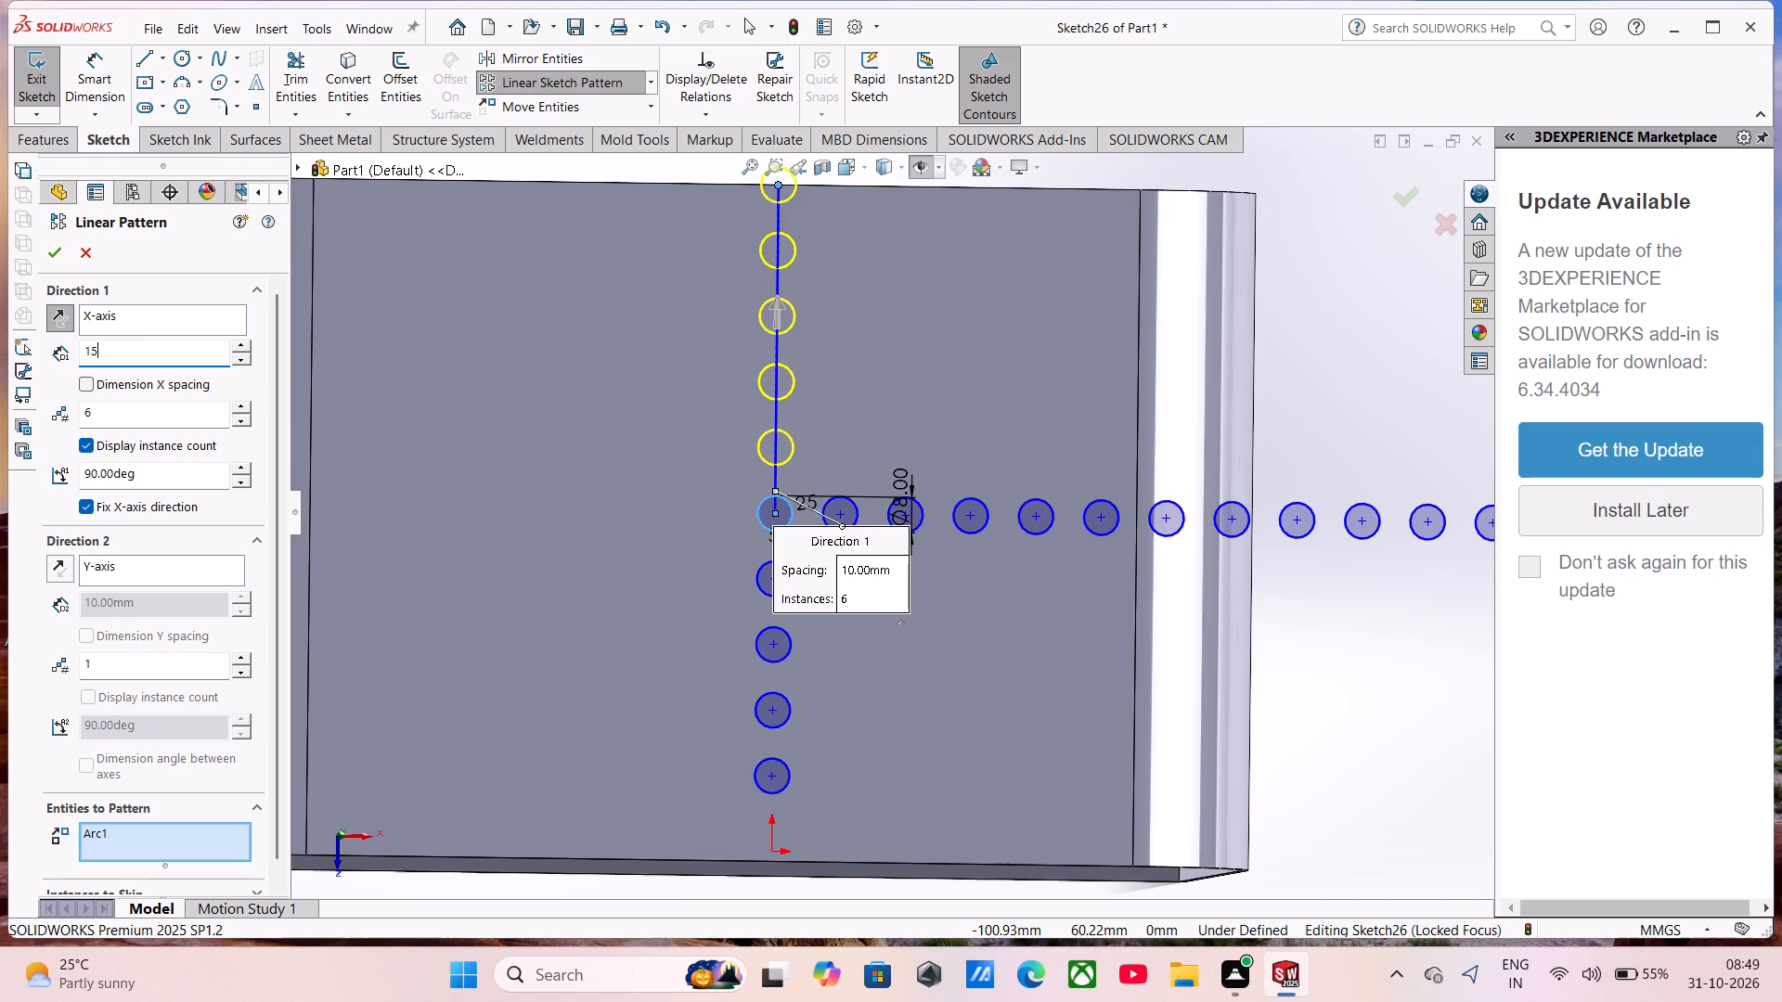
scroll(780, 286, down, 3)
scroll(781, 287, up, 5)
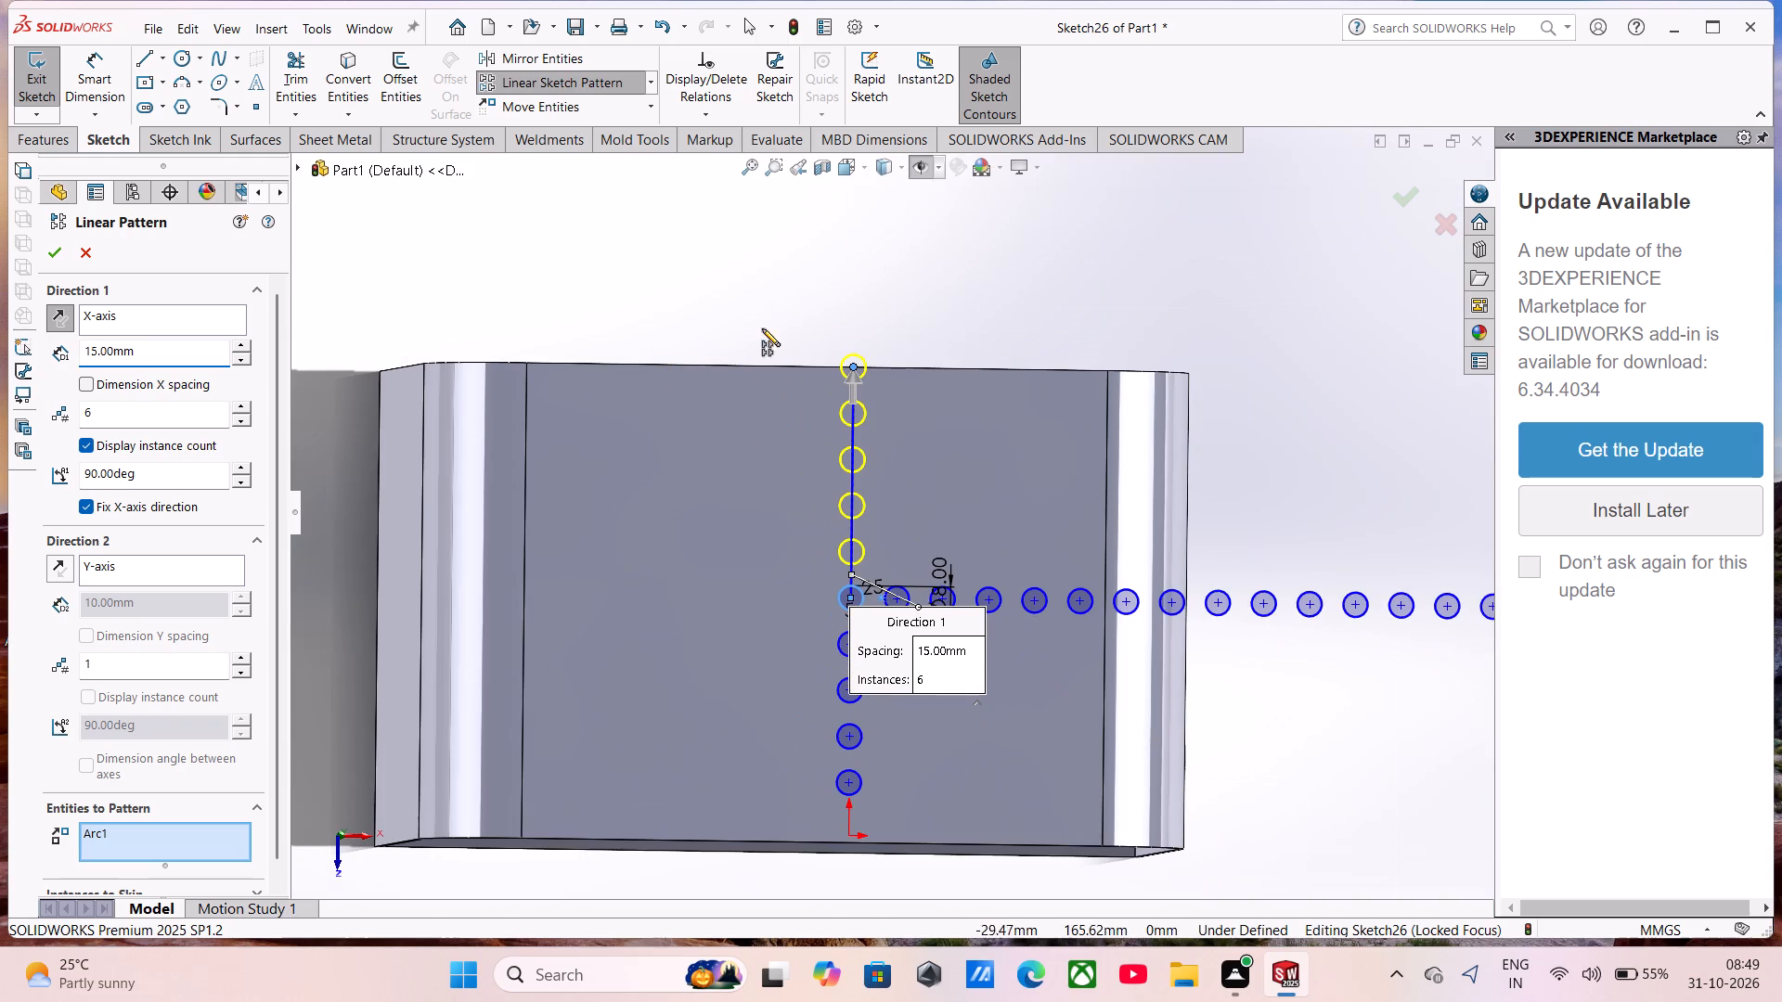
click(245, 421)
click(245, 421)
click(239, 404)
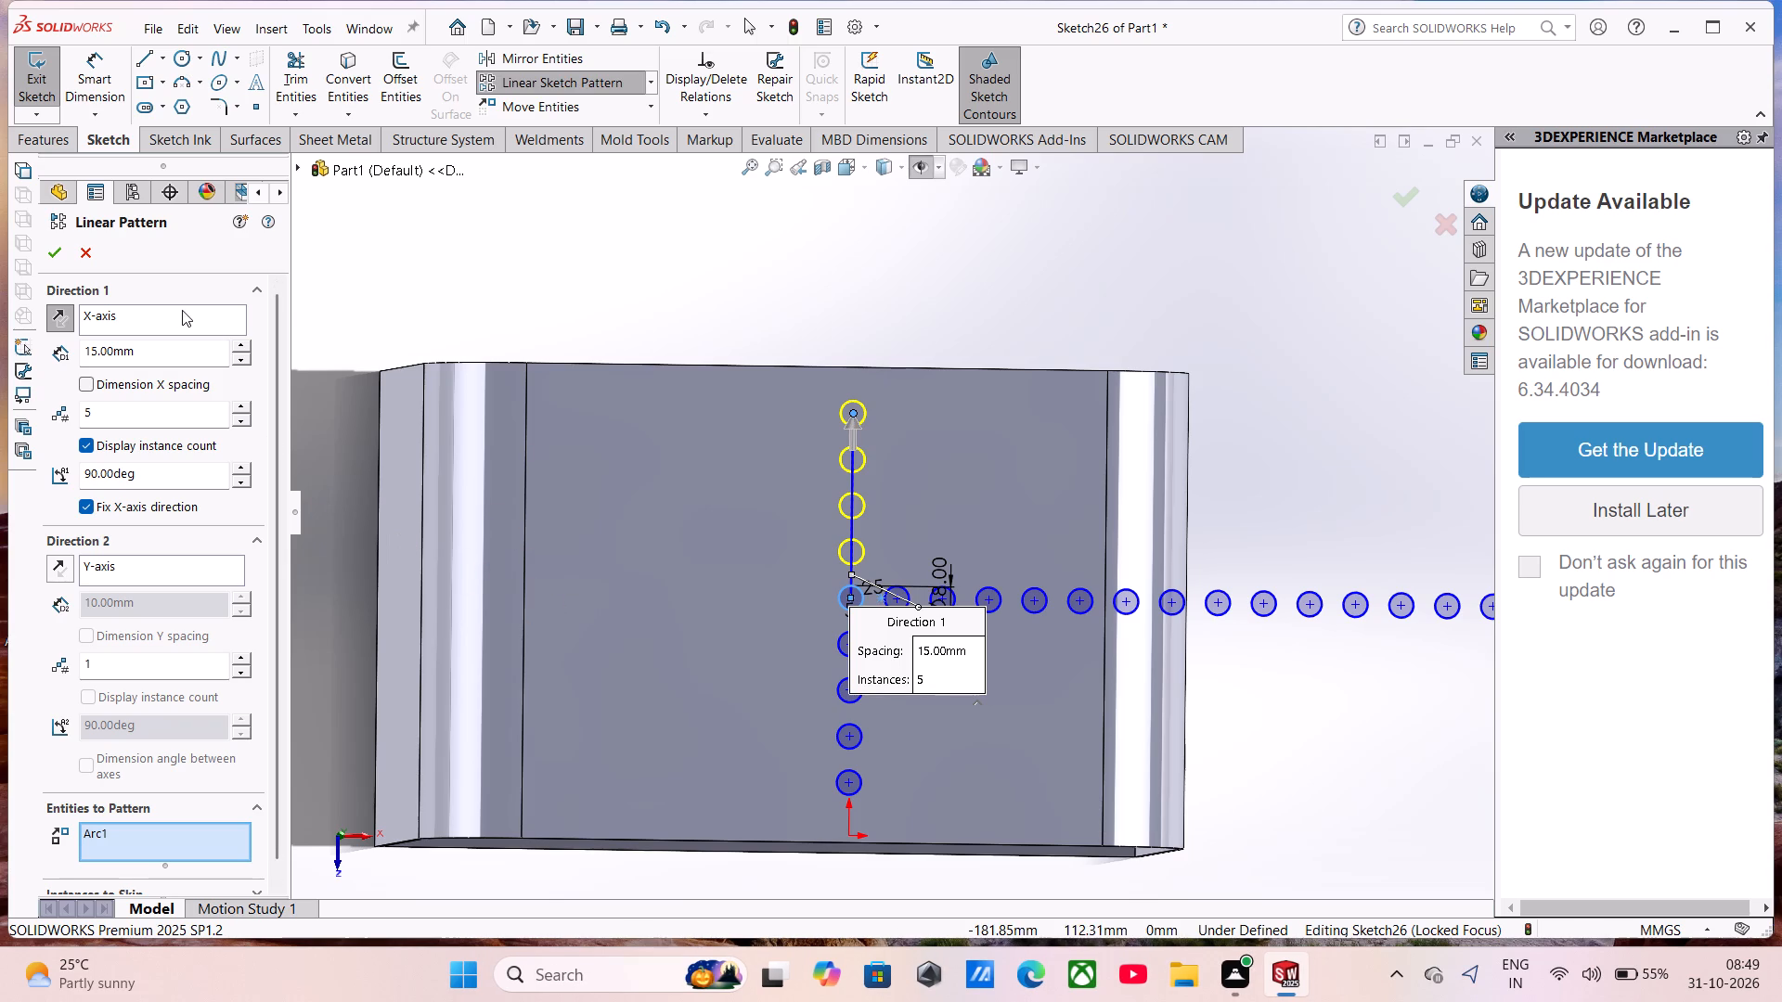
click(62, 247)
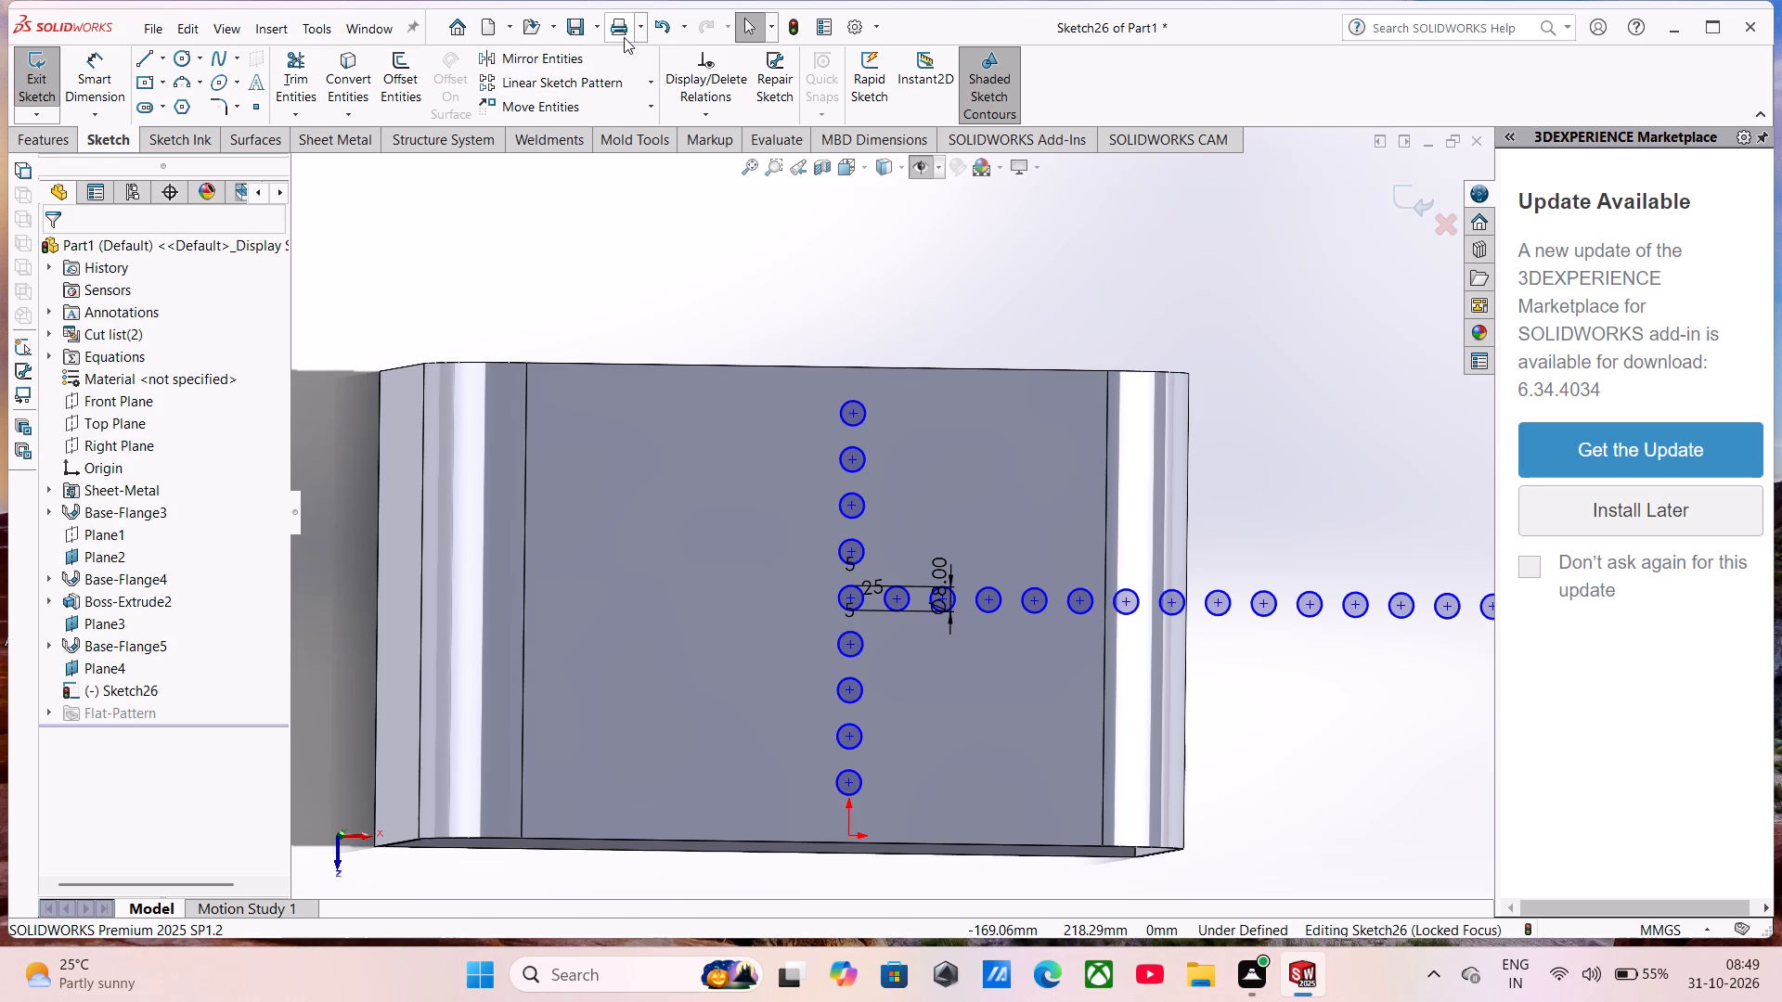
Start another linear sketch pattern and set its Direction 1 angle to 270 degrees.
click(648, 86)
click(633, 103)
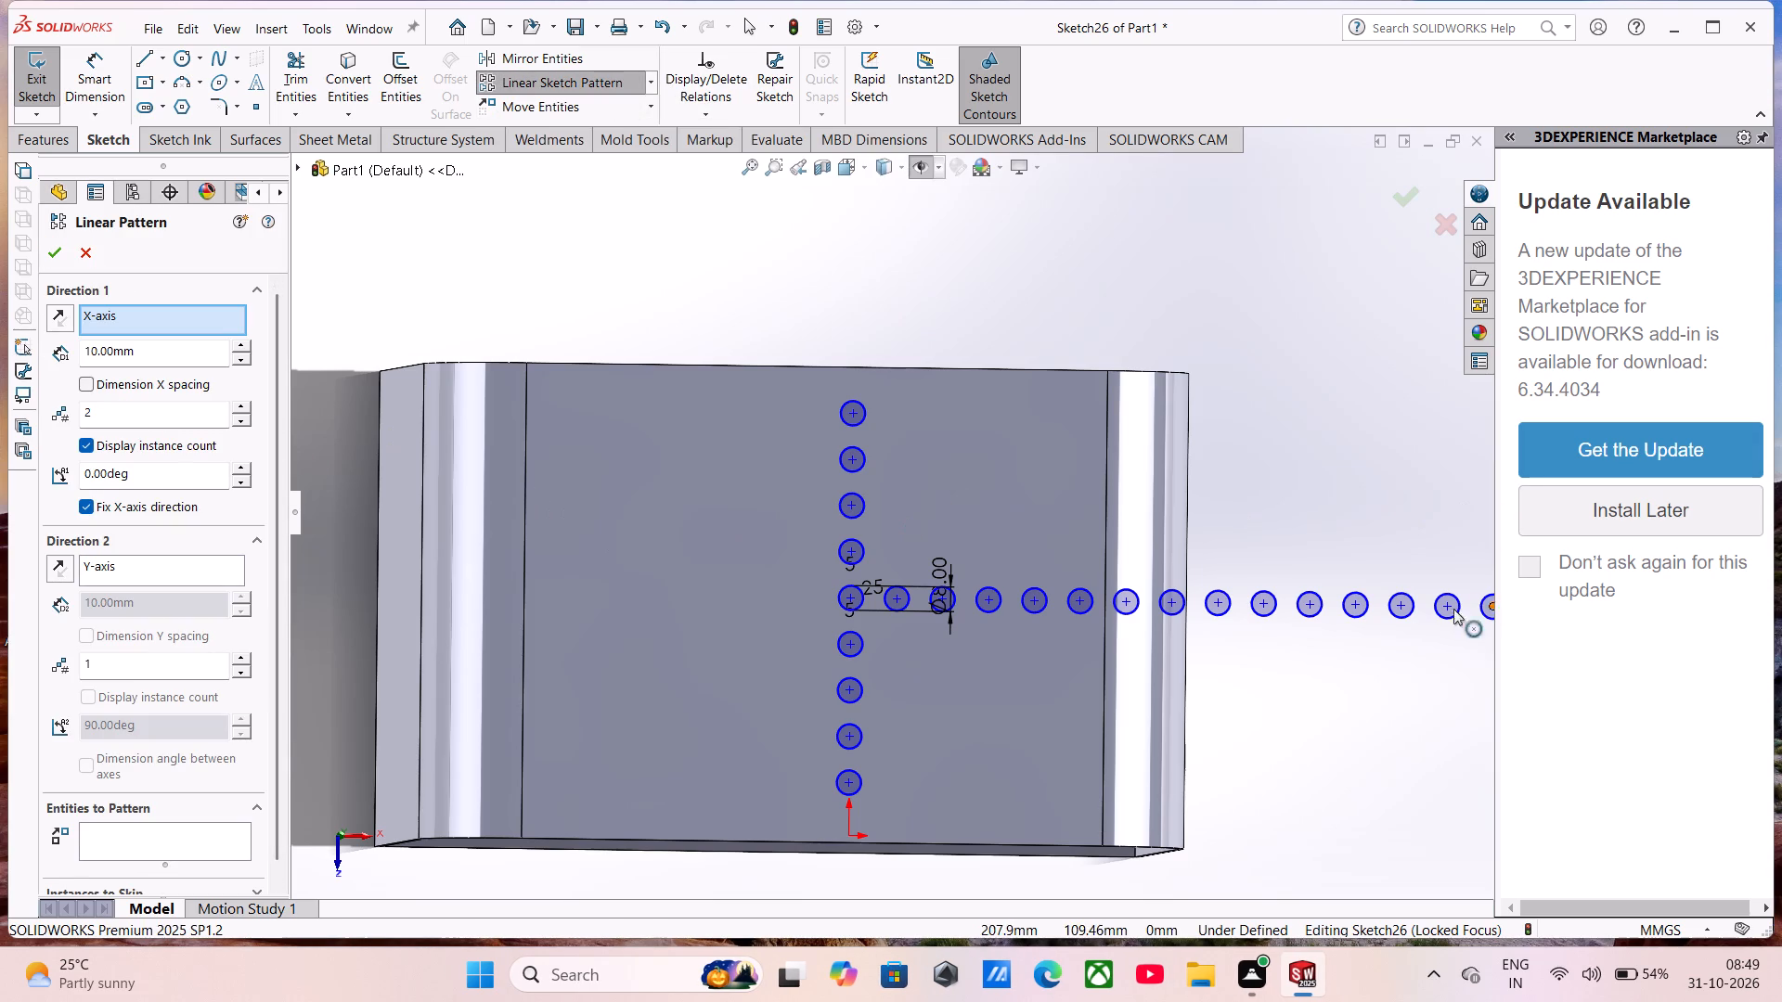
scroll(1308, 607, up, 1)
scroll(1085, 597, down, 4)
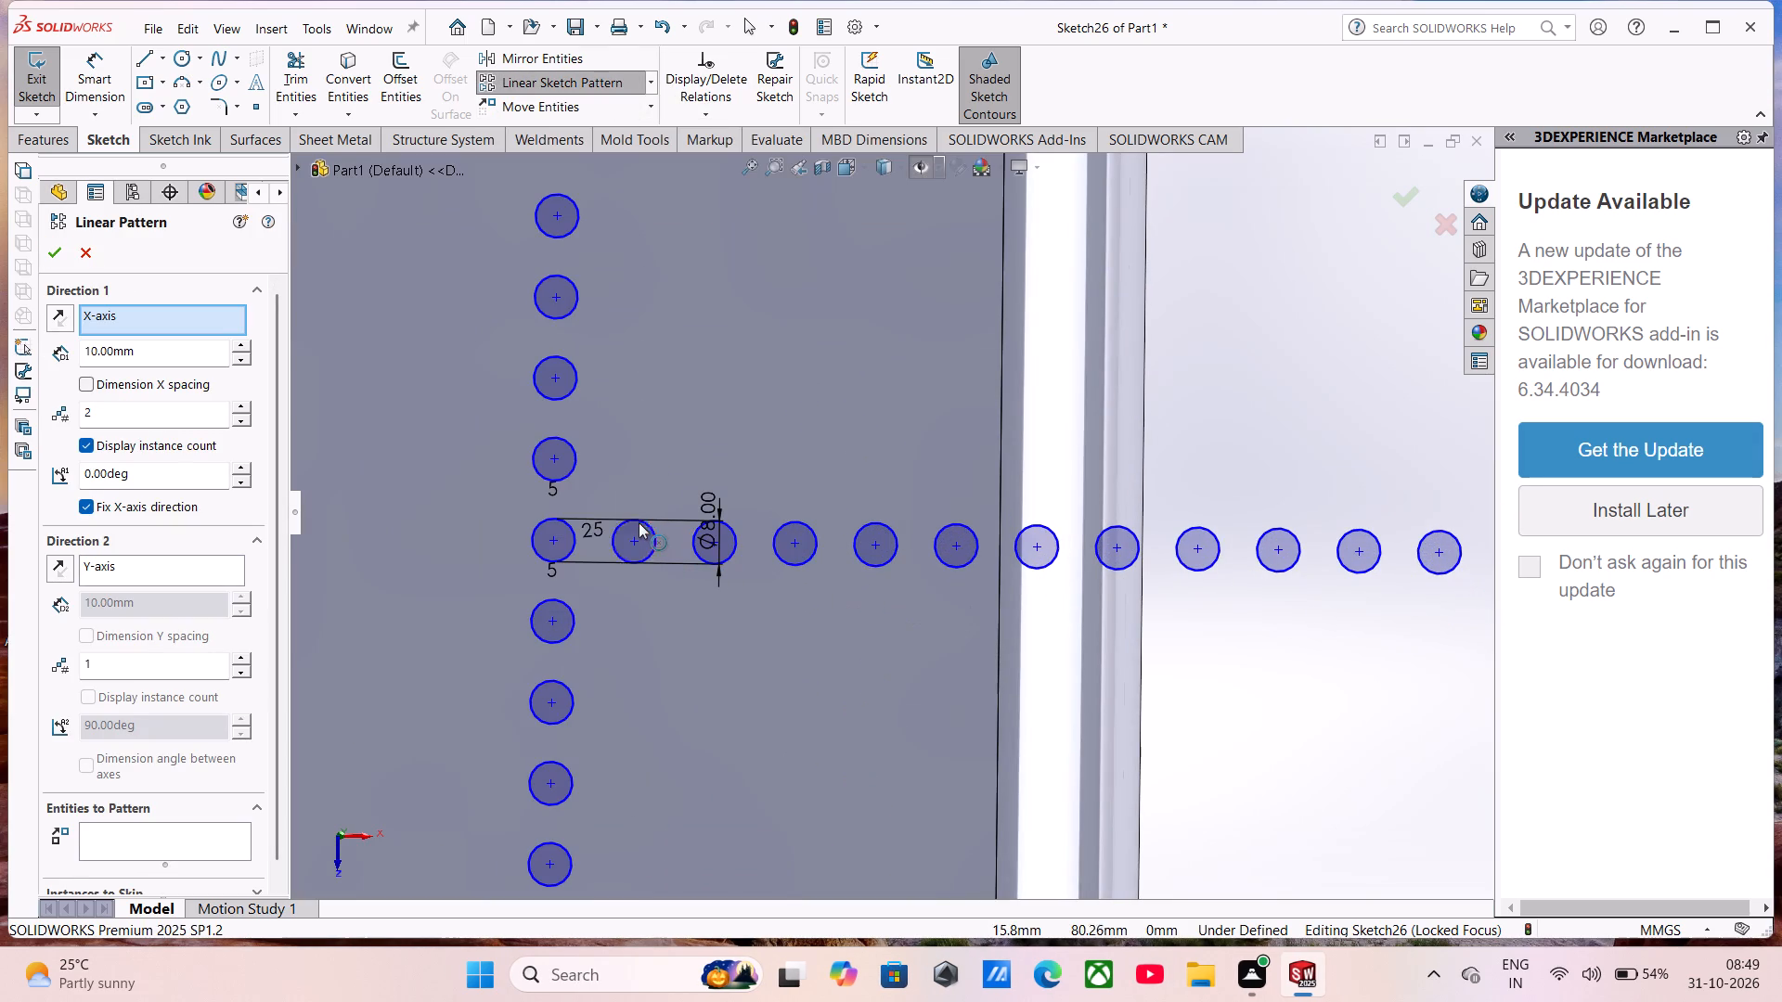
click(196, 841)
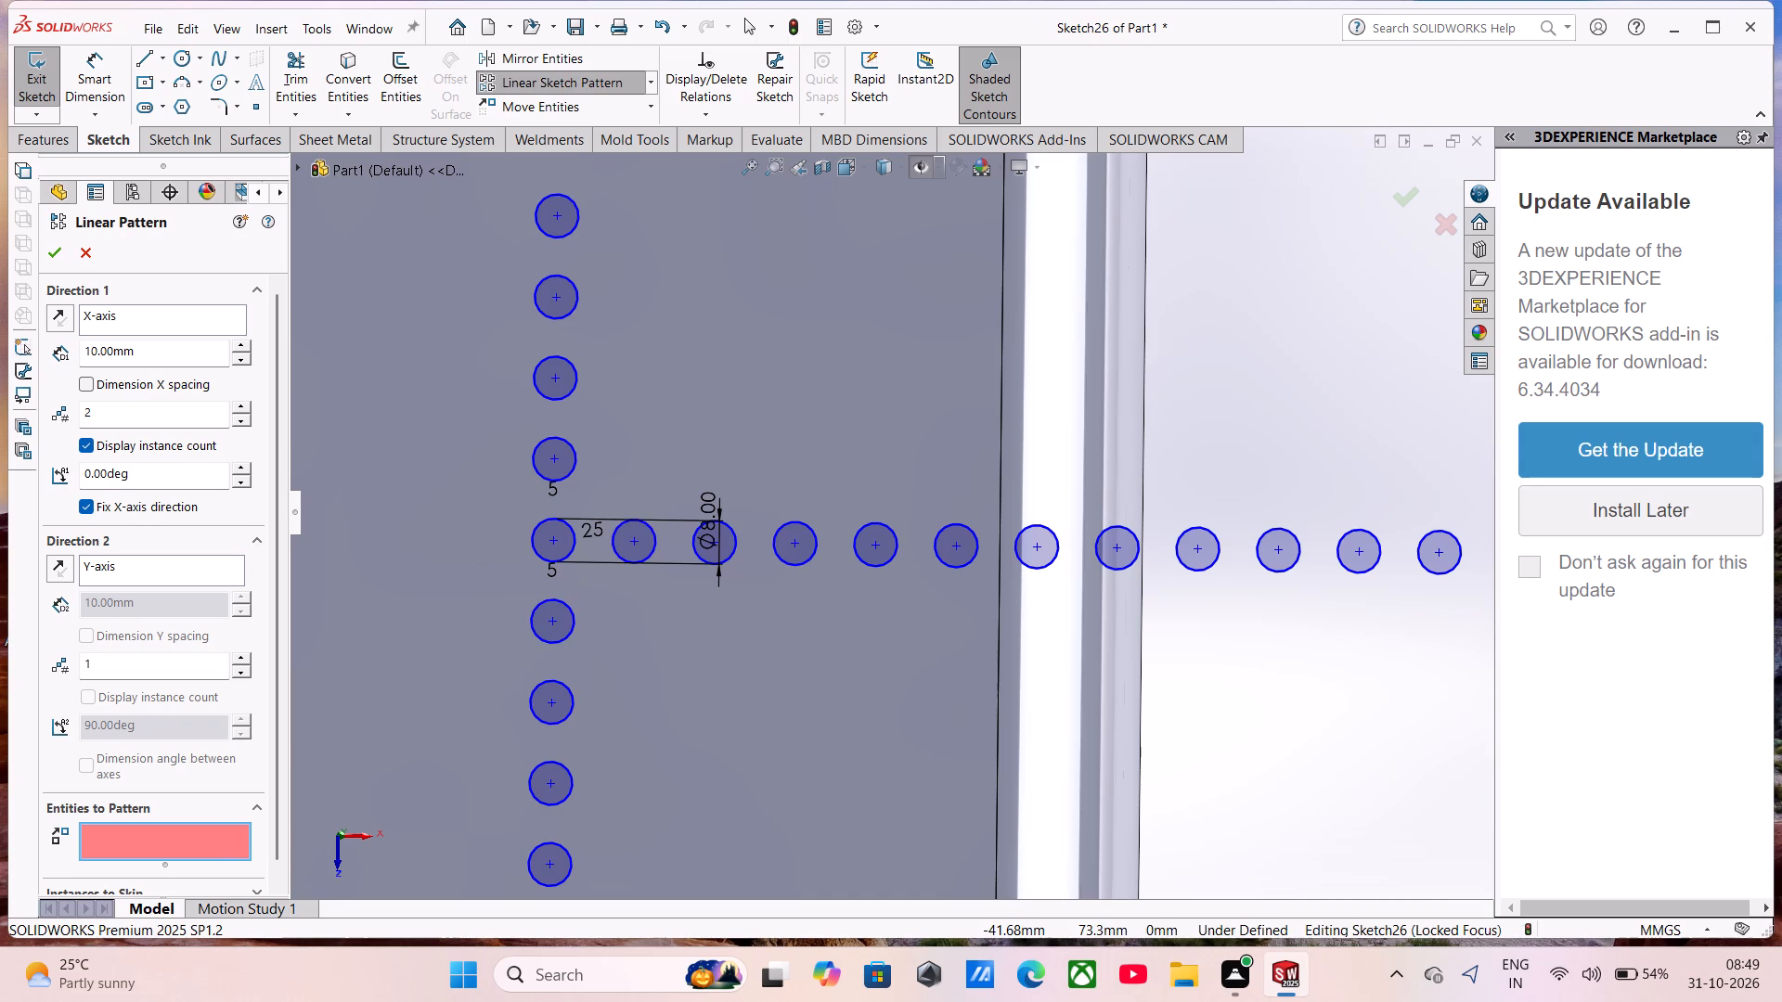
drag(151, 478, 50, 498)
text(270)
key(Return)
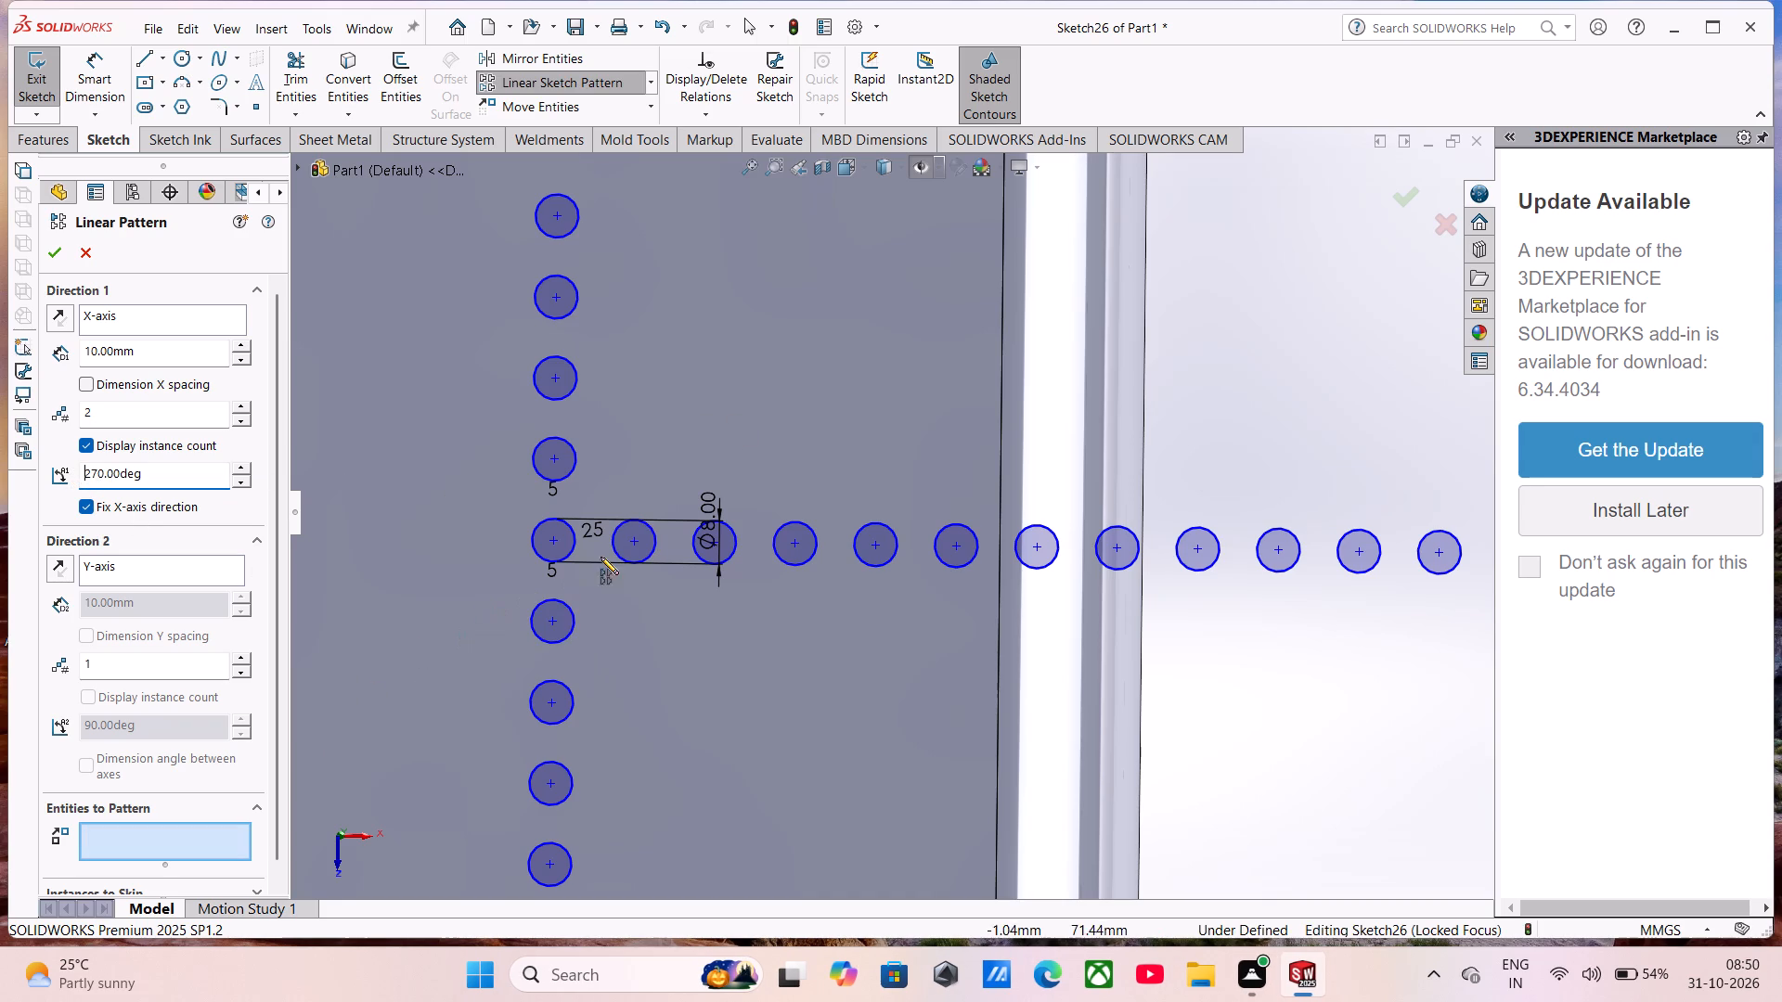
Select the second through twelfth circles of the horizontal row as the entities to pattern.
click(641, 527)
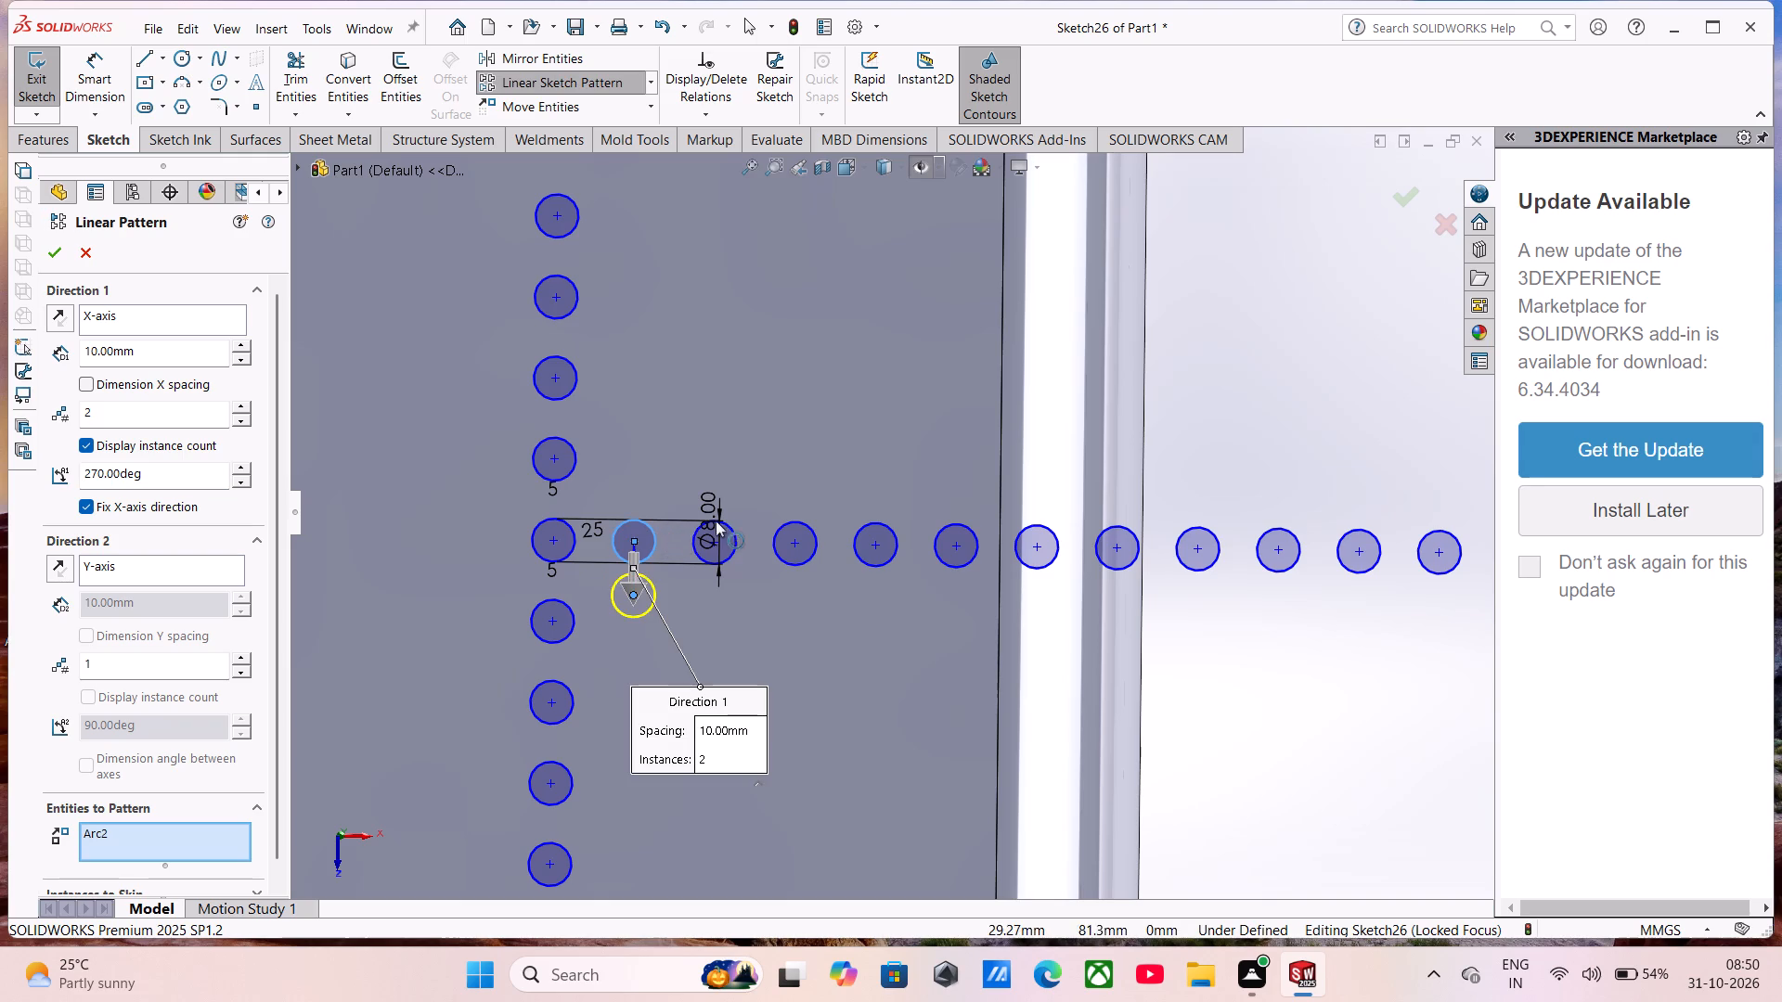
click(725, 523)
click(812, 531)
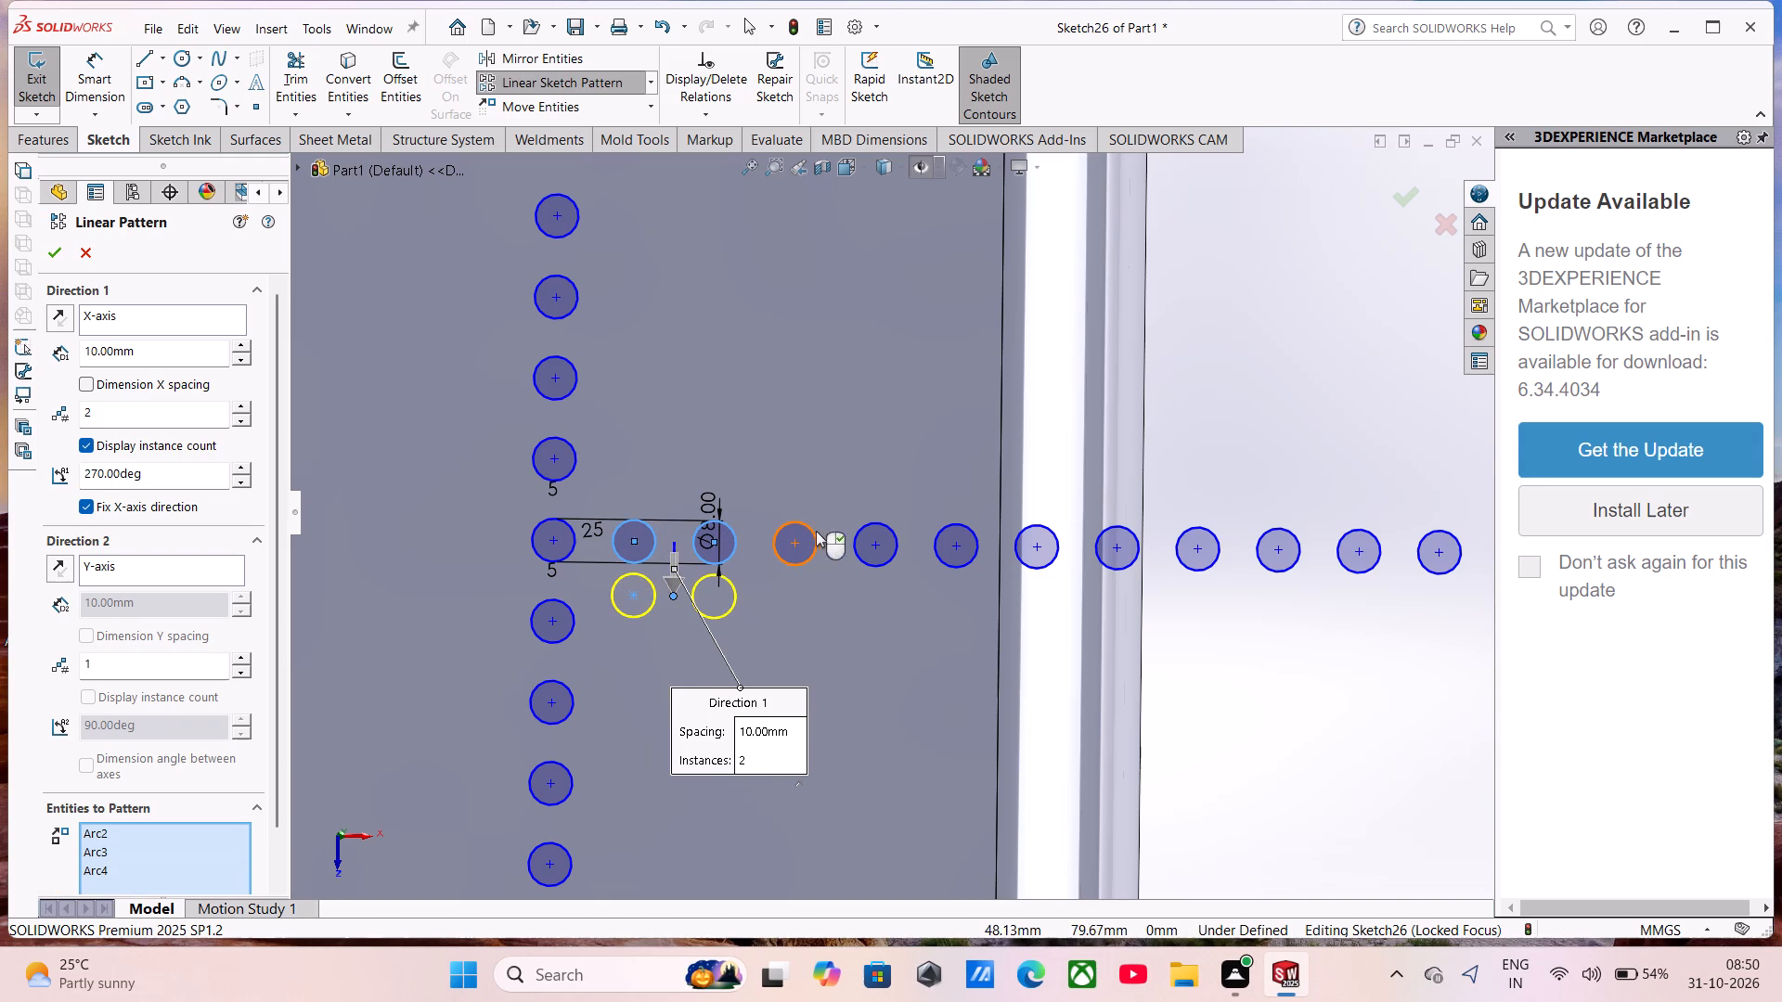
click(888, 548)
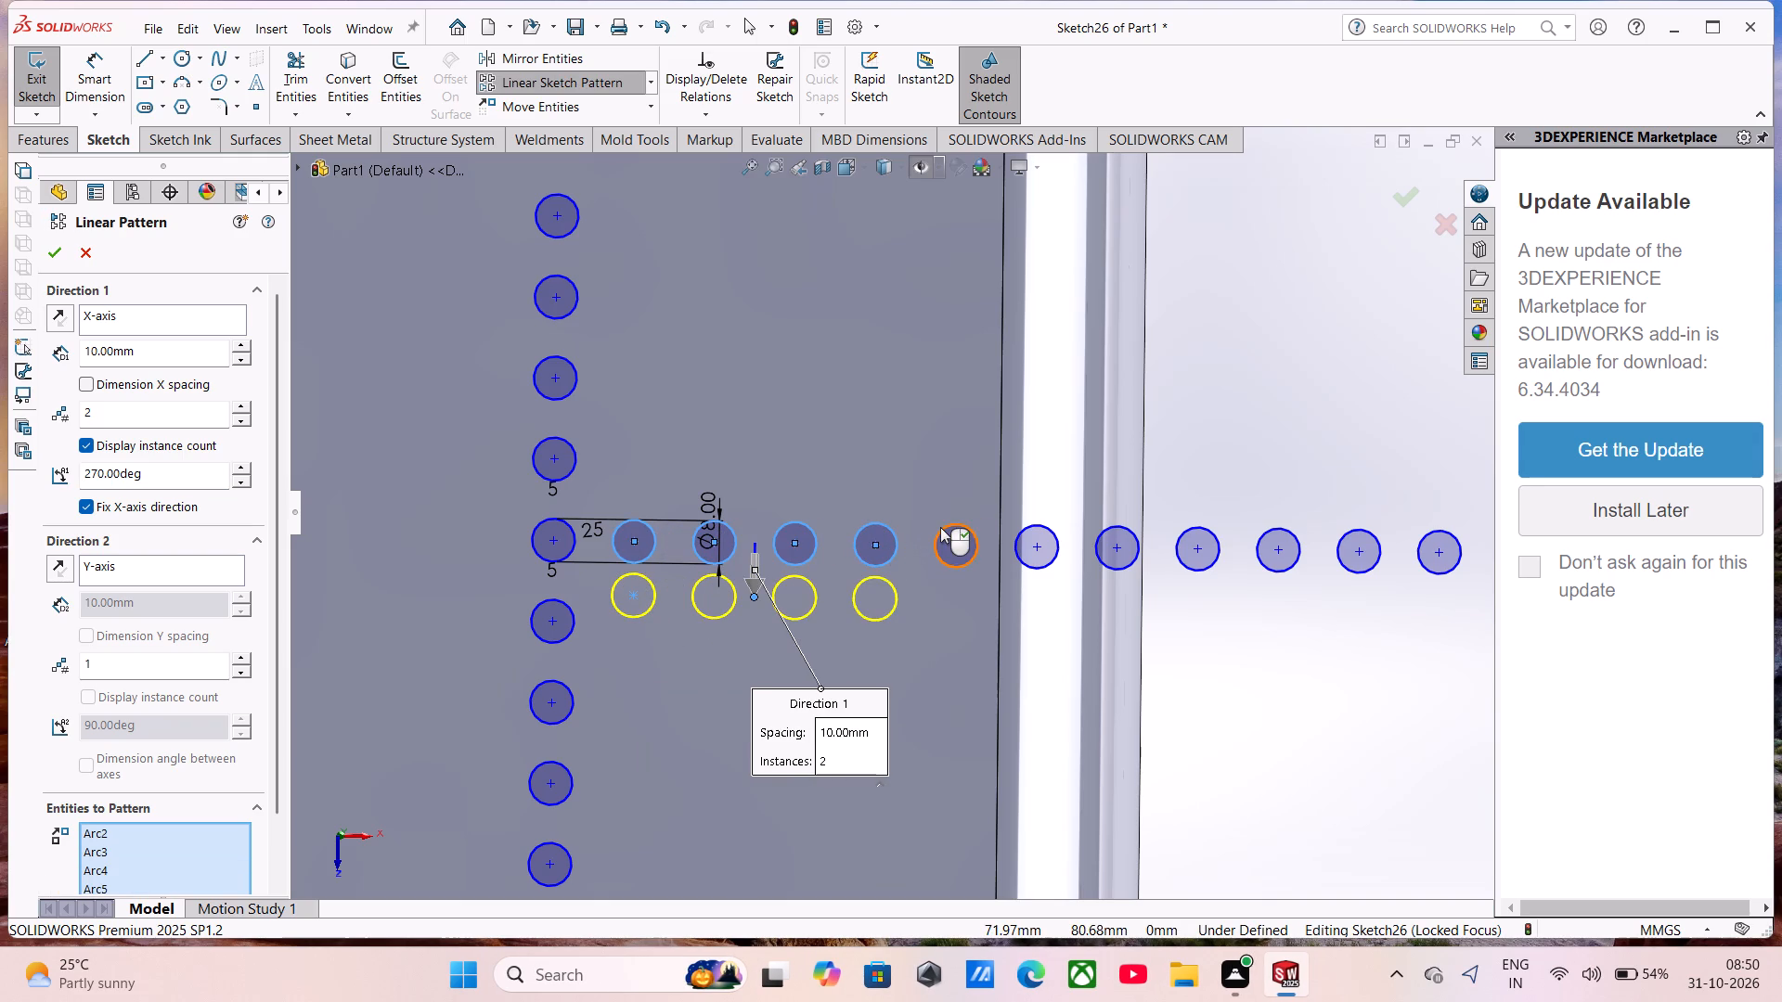
click(940, 527)
click(1027, 528)
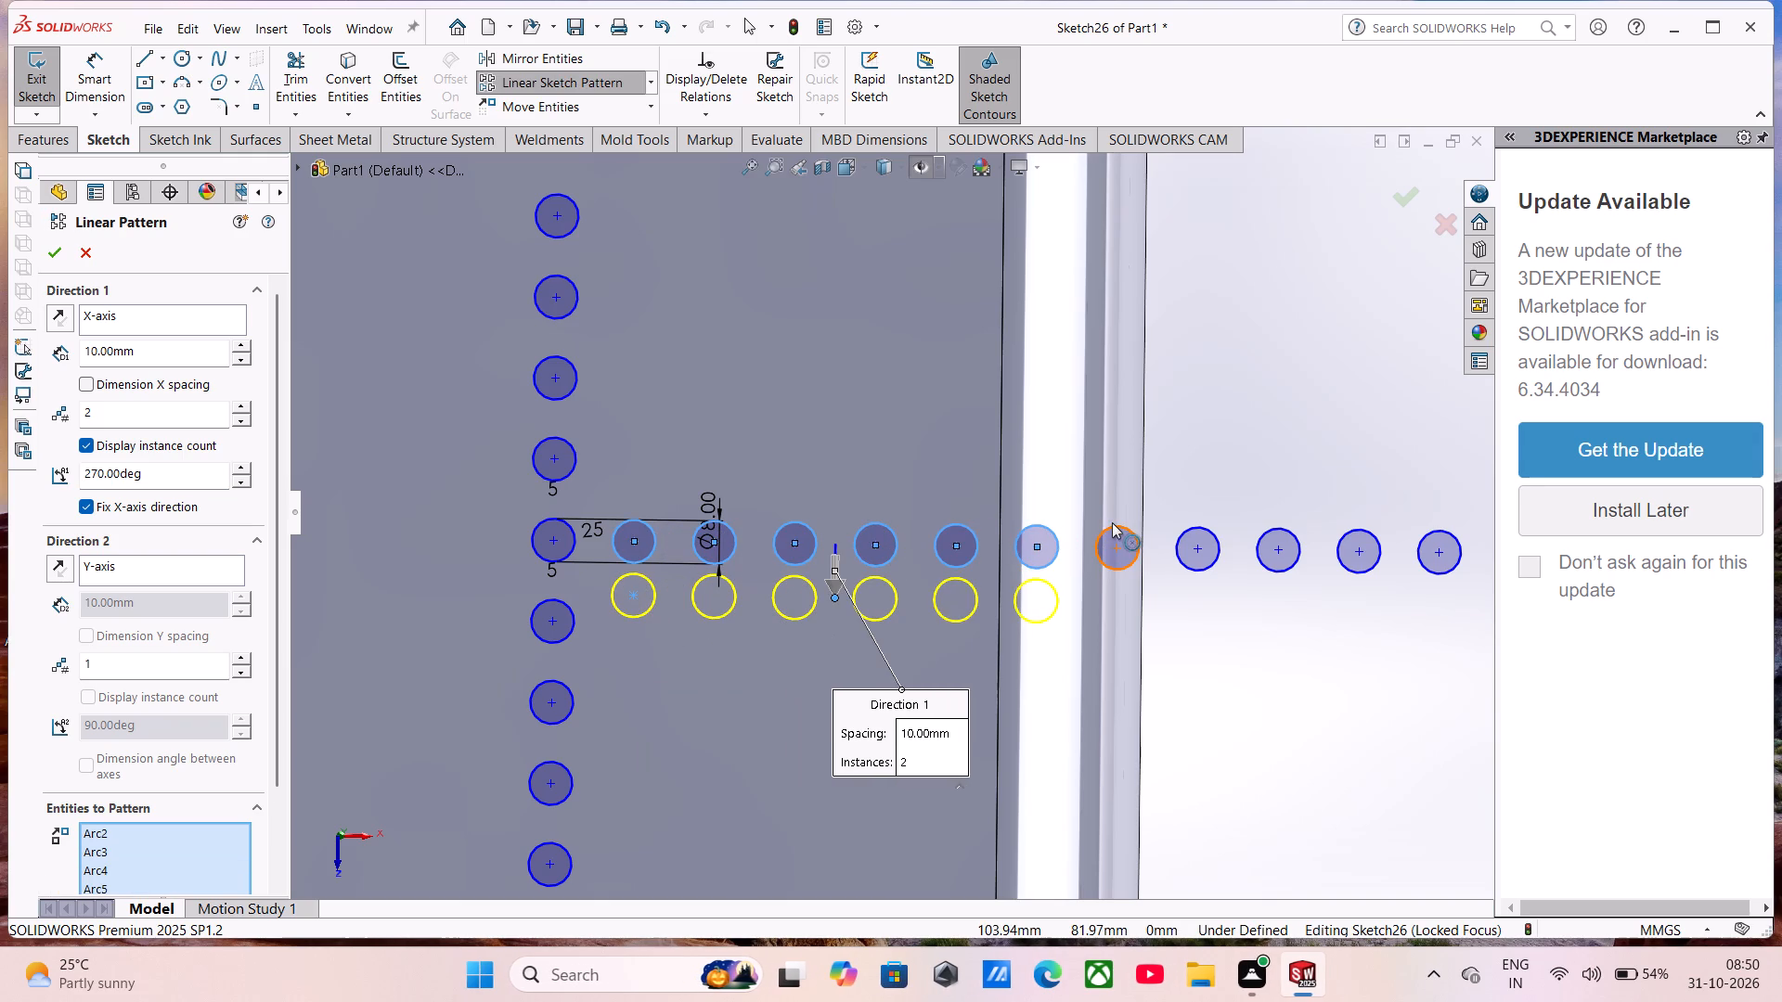
click(1112, 522)
click(1195, 524)
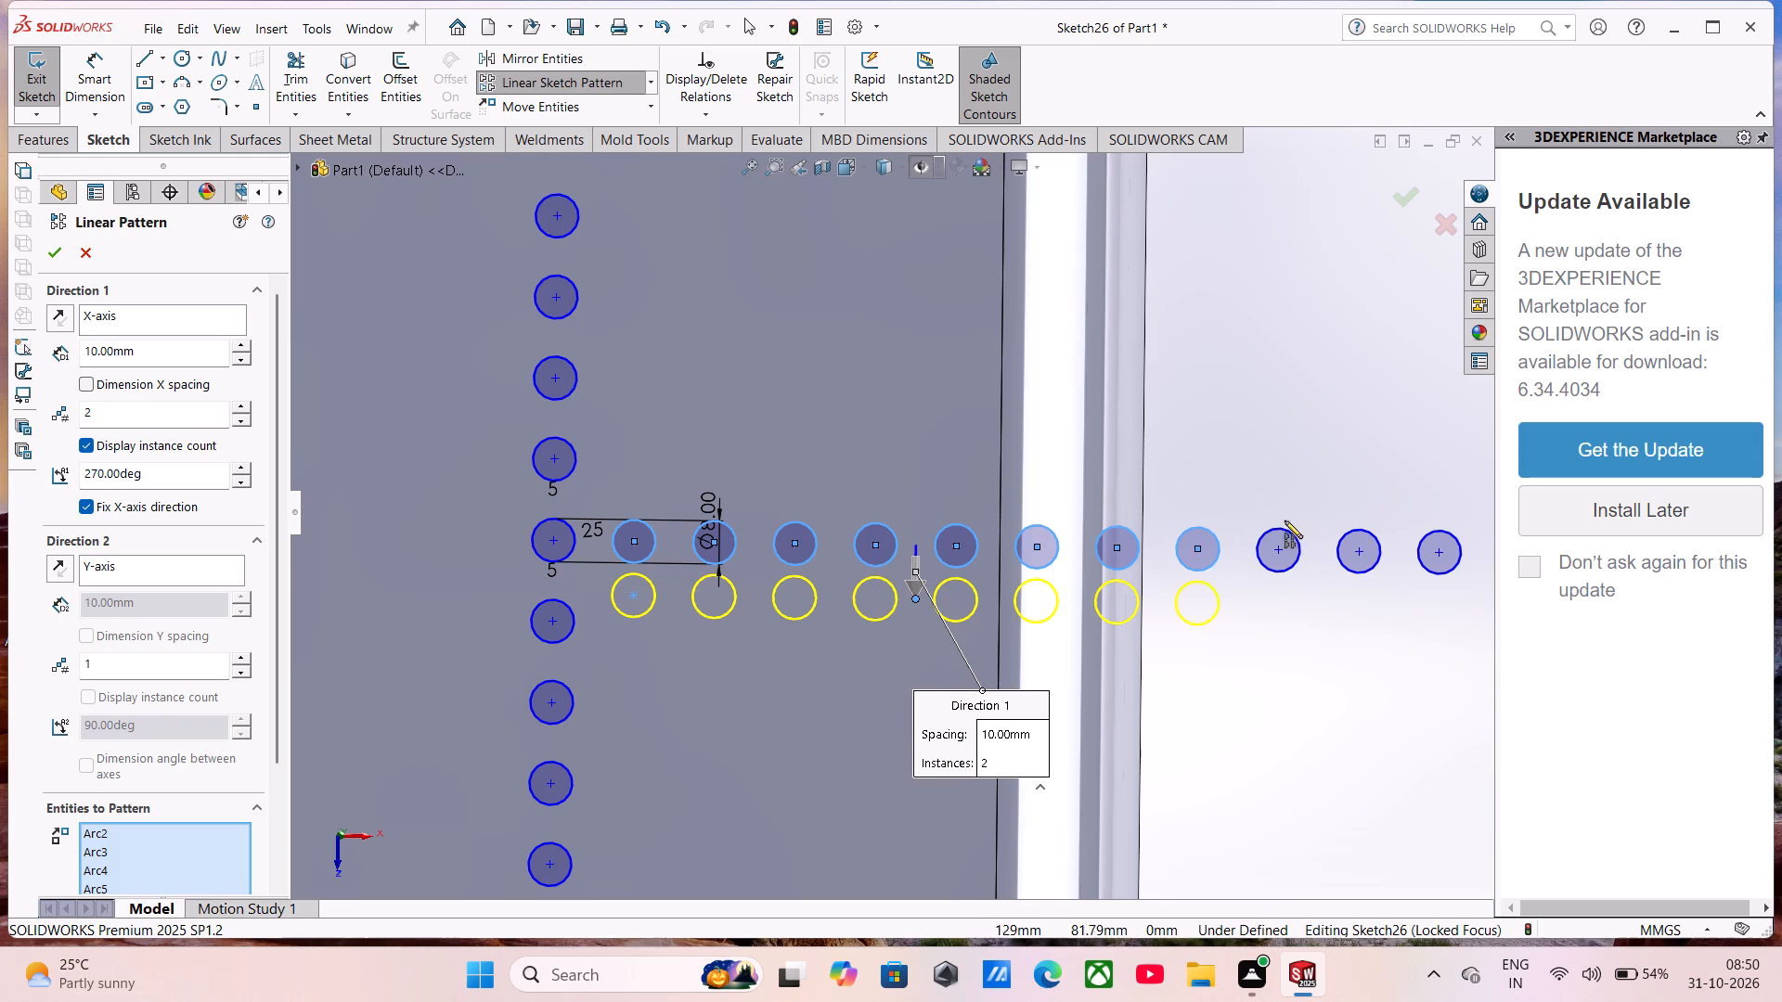
click(1289, 527)
click(1358, 541)
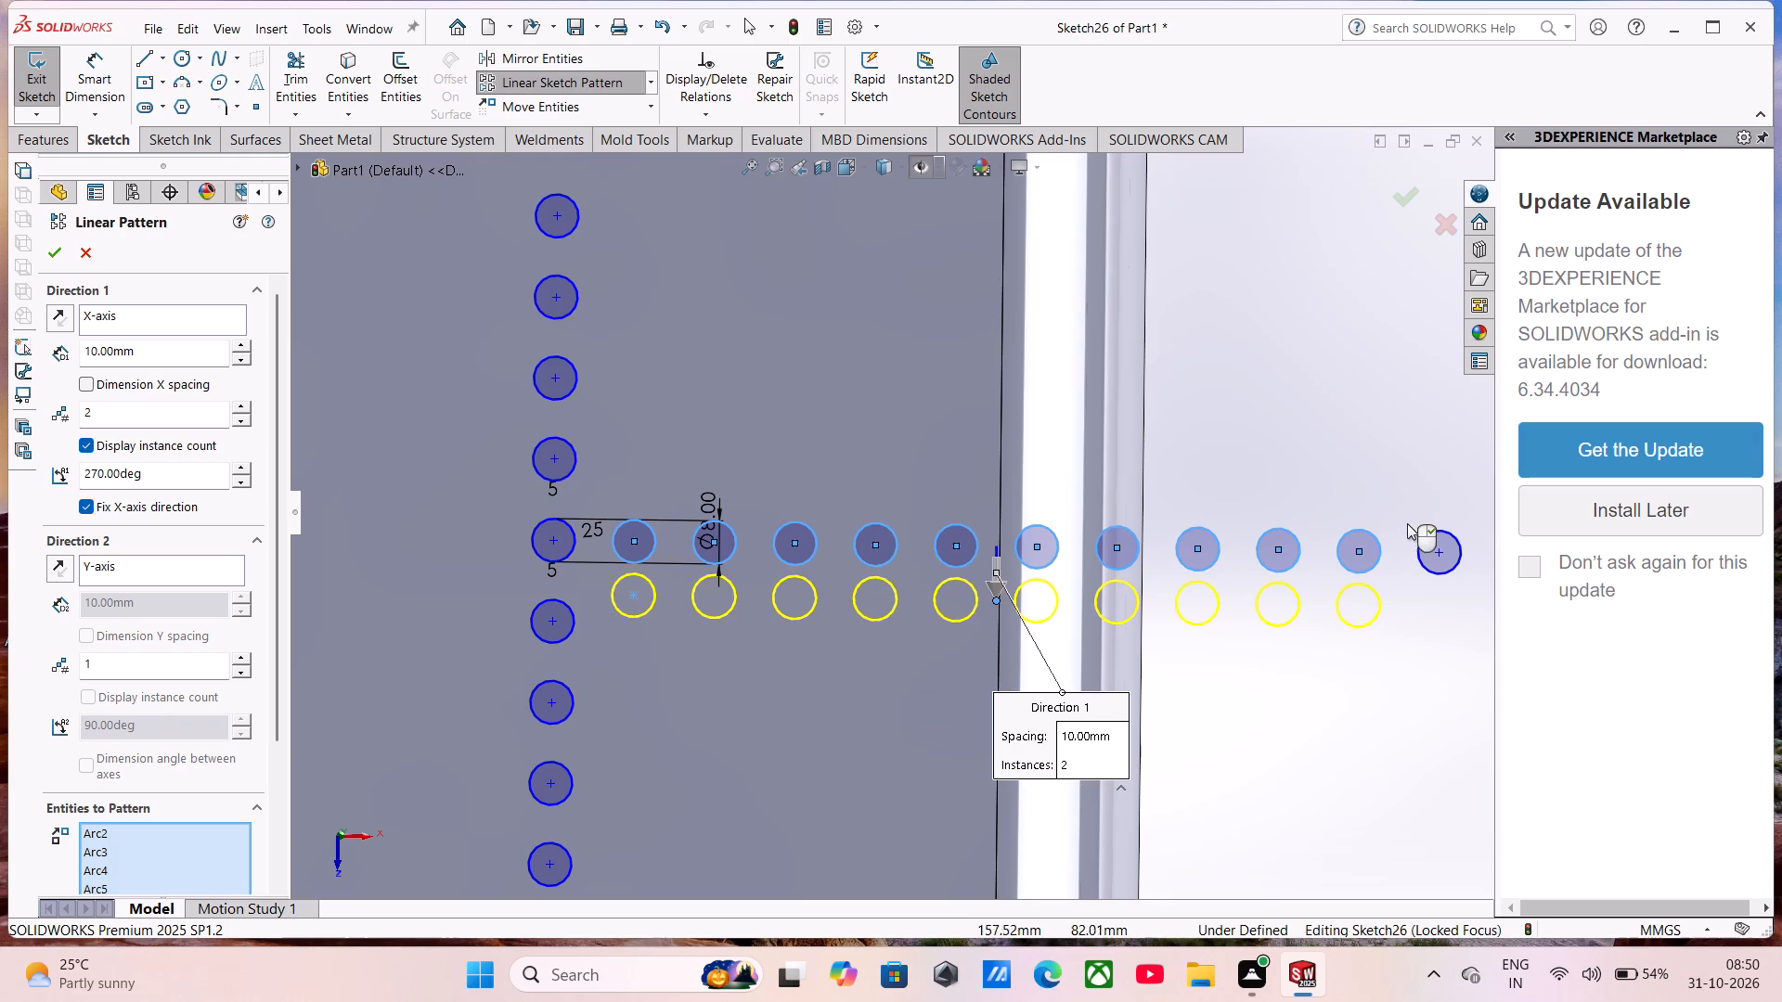
click(1450, 542)
Add the remaining thirteen circles of the horizontal row, through its far end, to the entities to pattern.
scroll(1450, 542, up, 3)
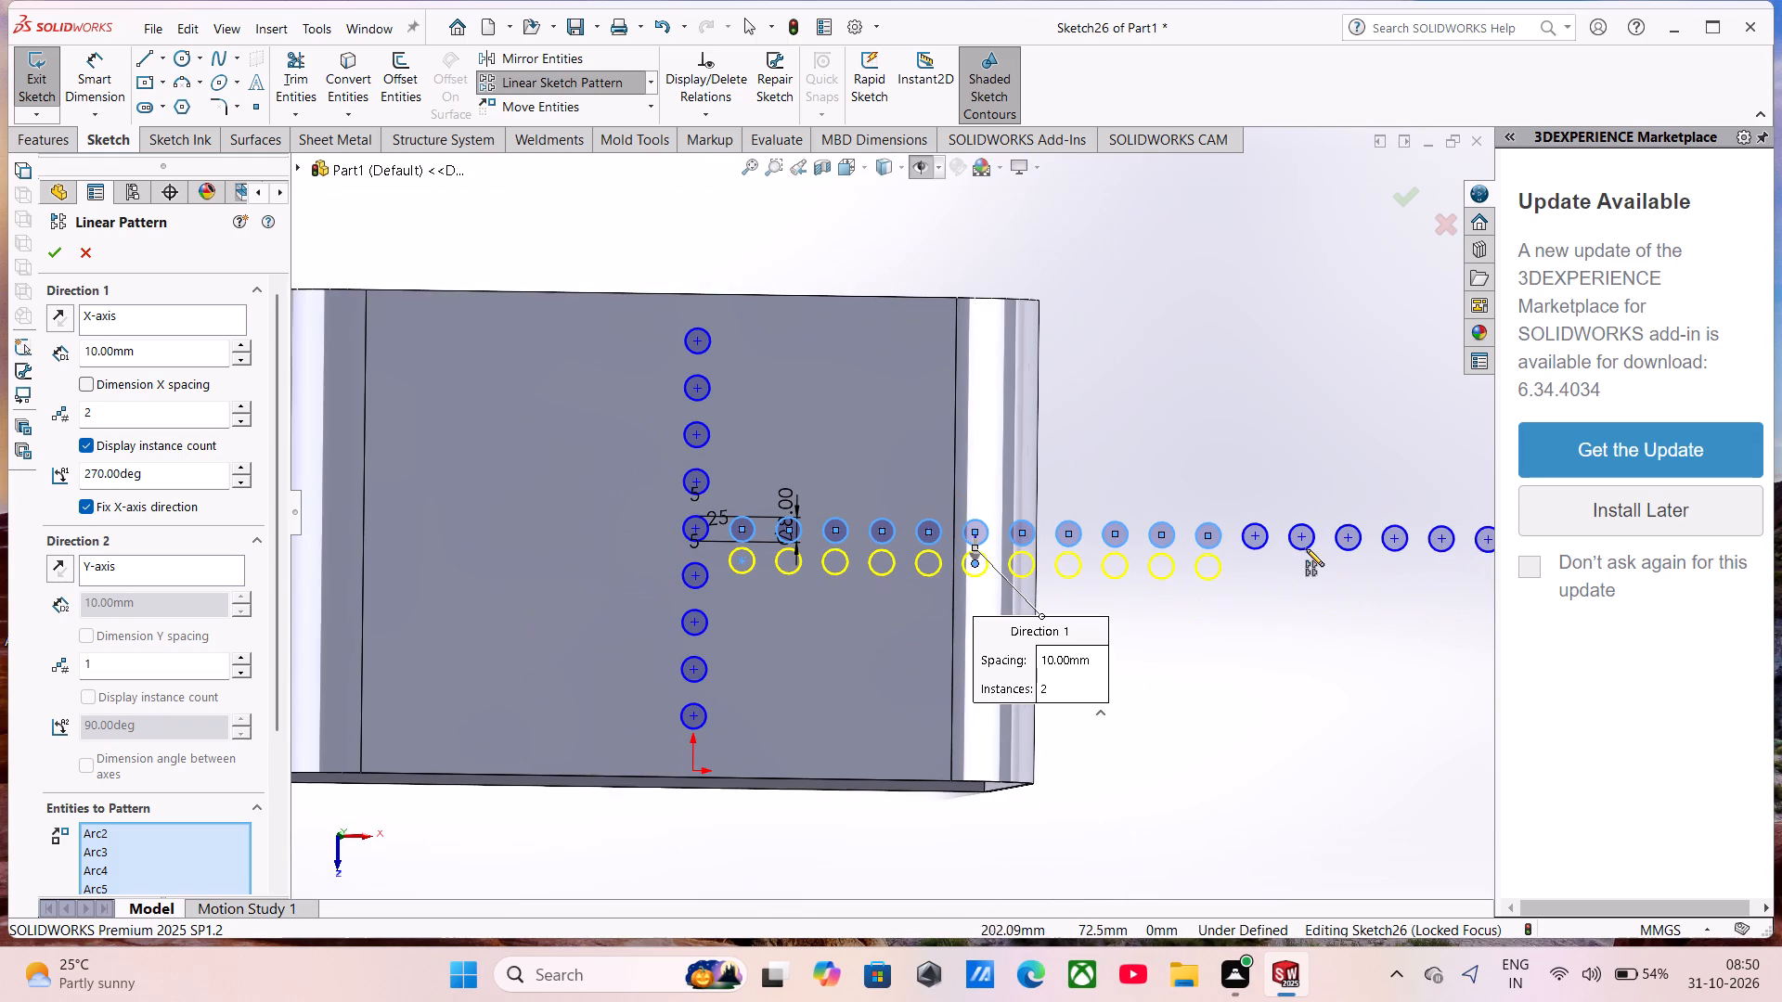
click(1253, 545)
click(1304, 534)
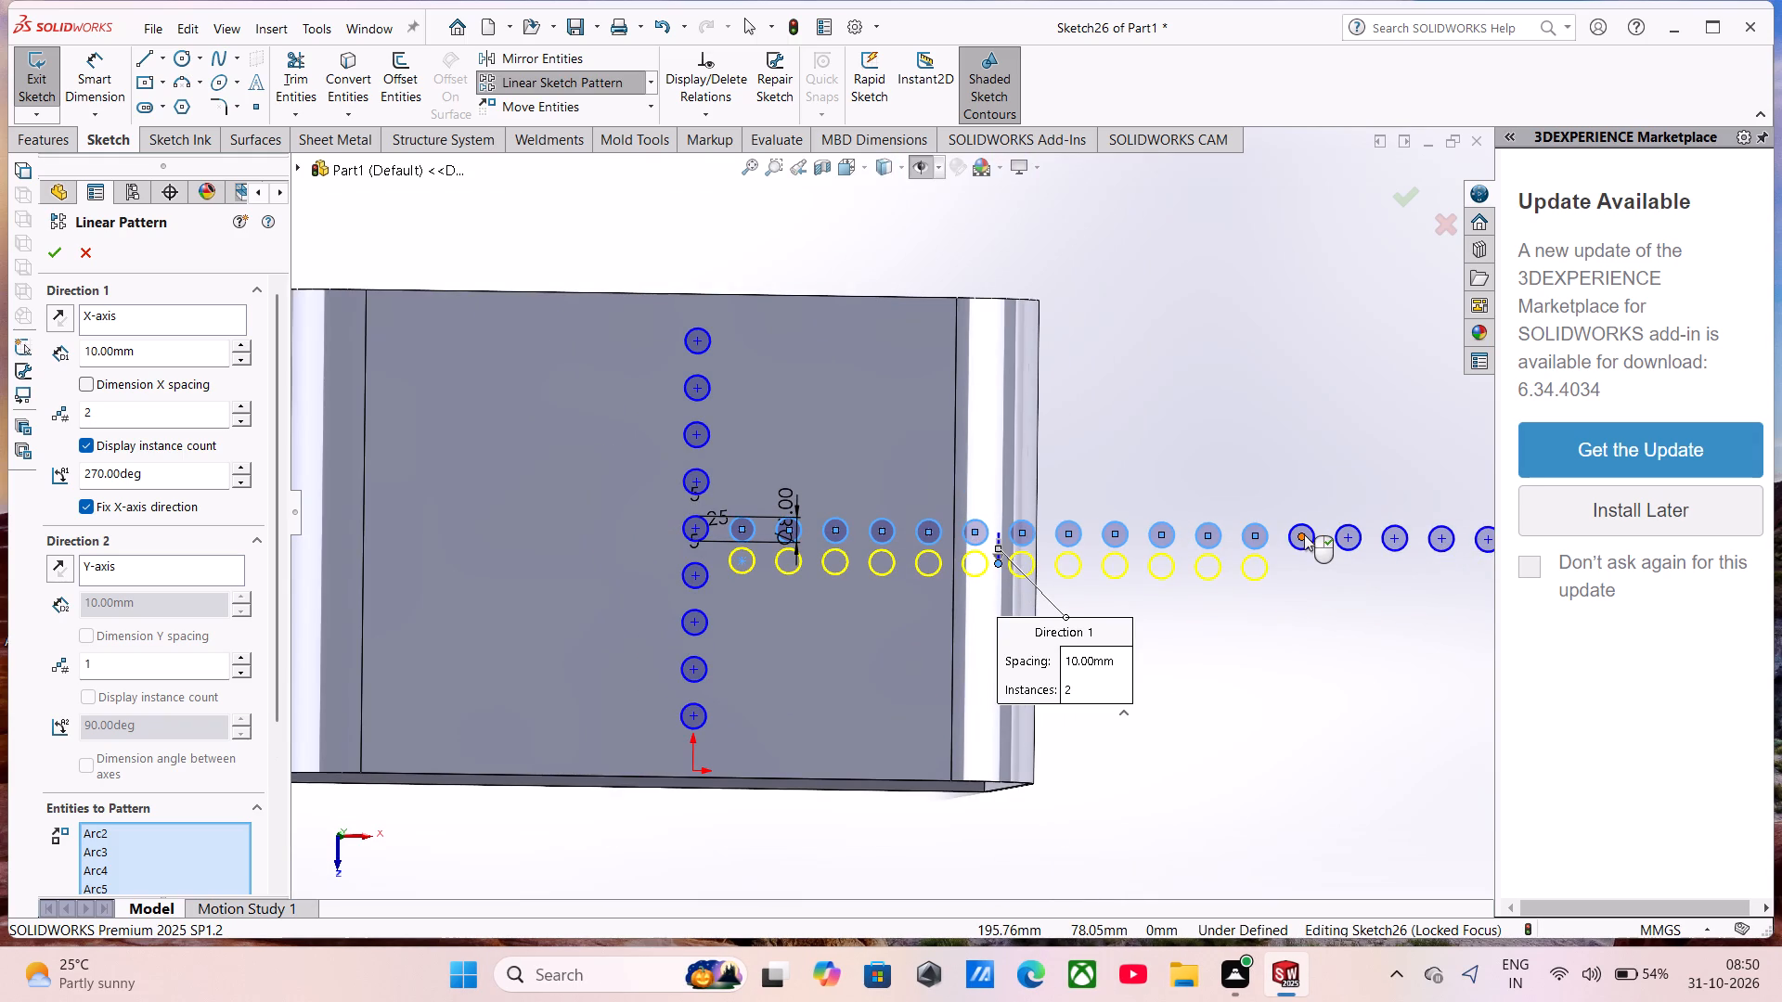
click(1314, 527)
click(1338, 528)
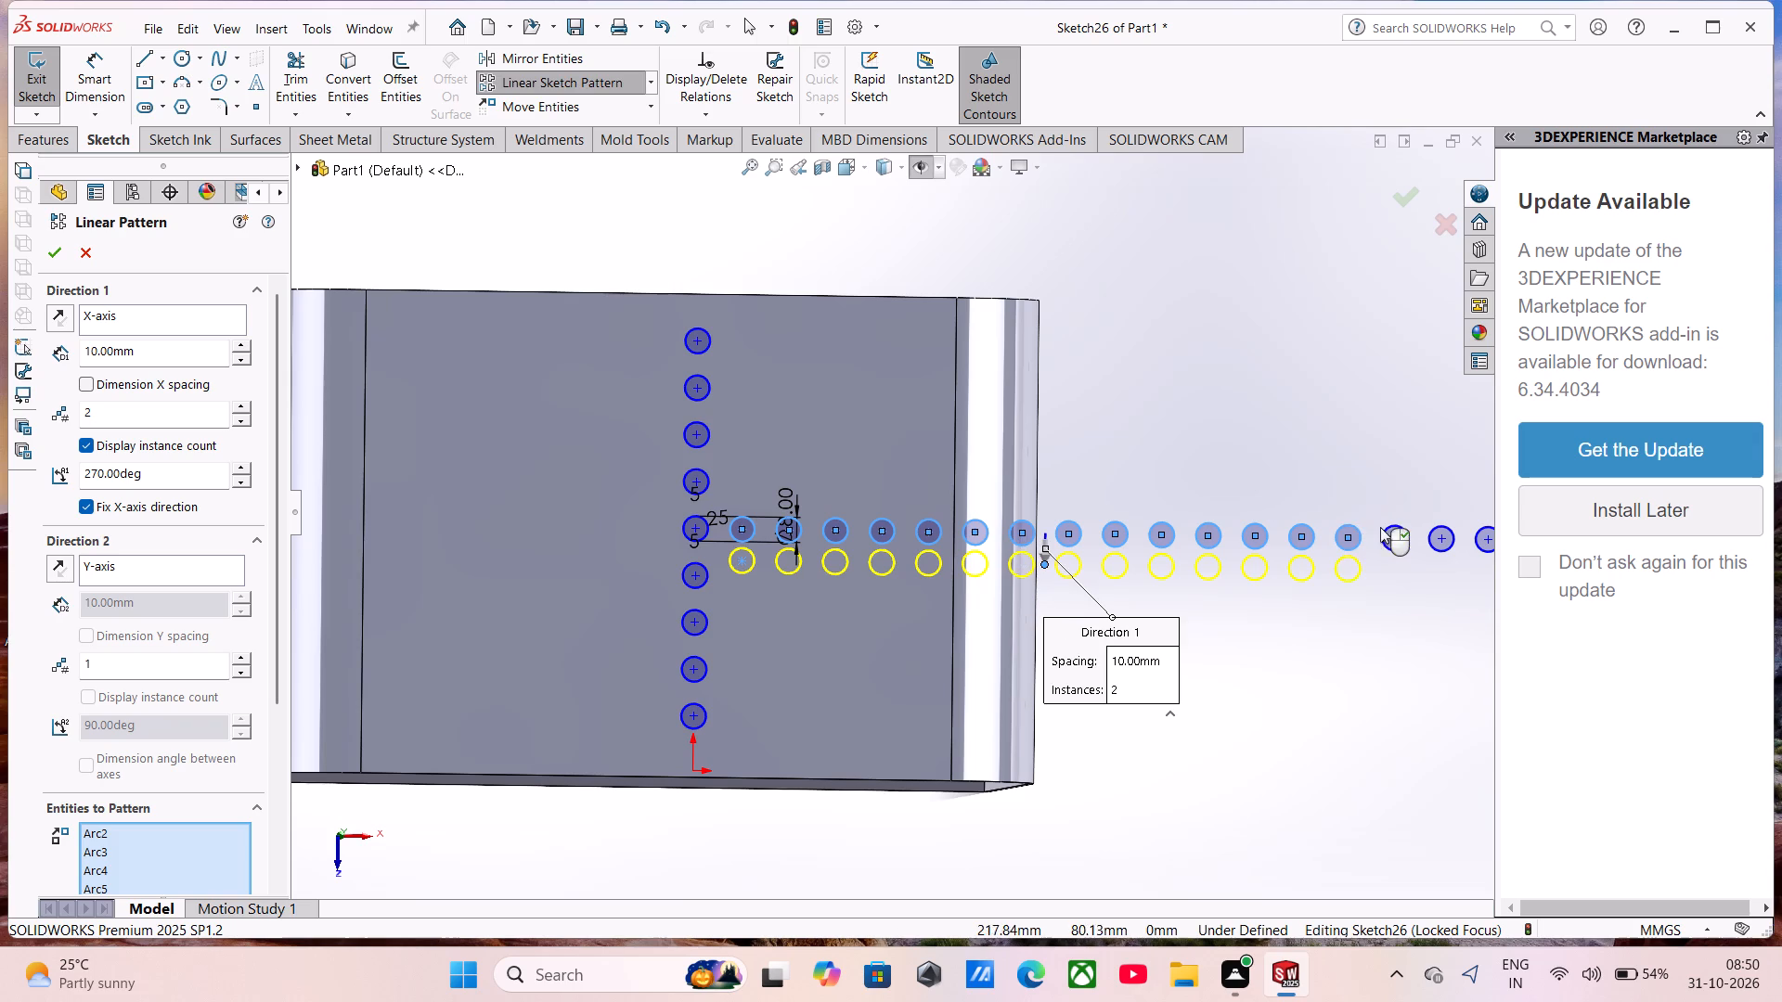
click(1390, 526)
click(1452, 523)
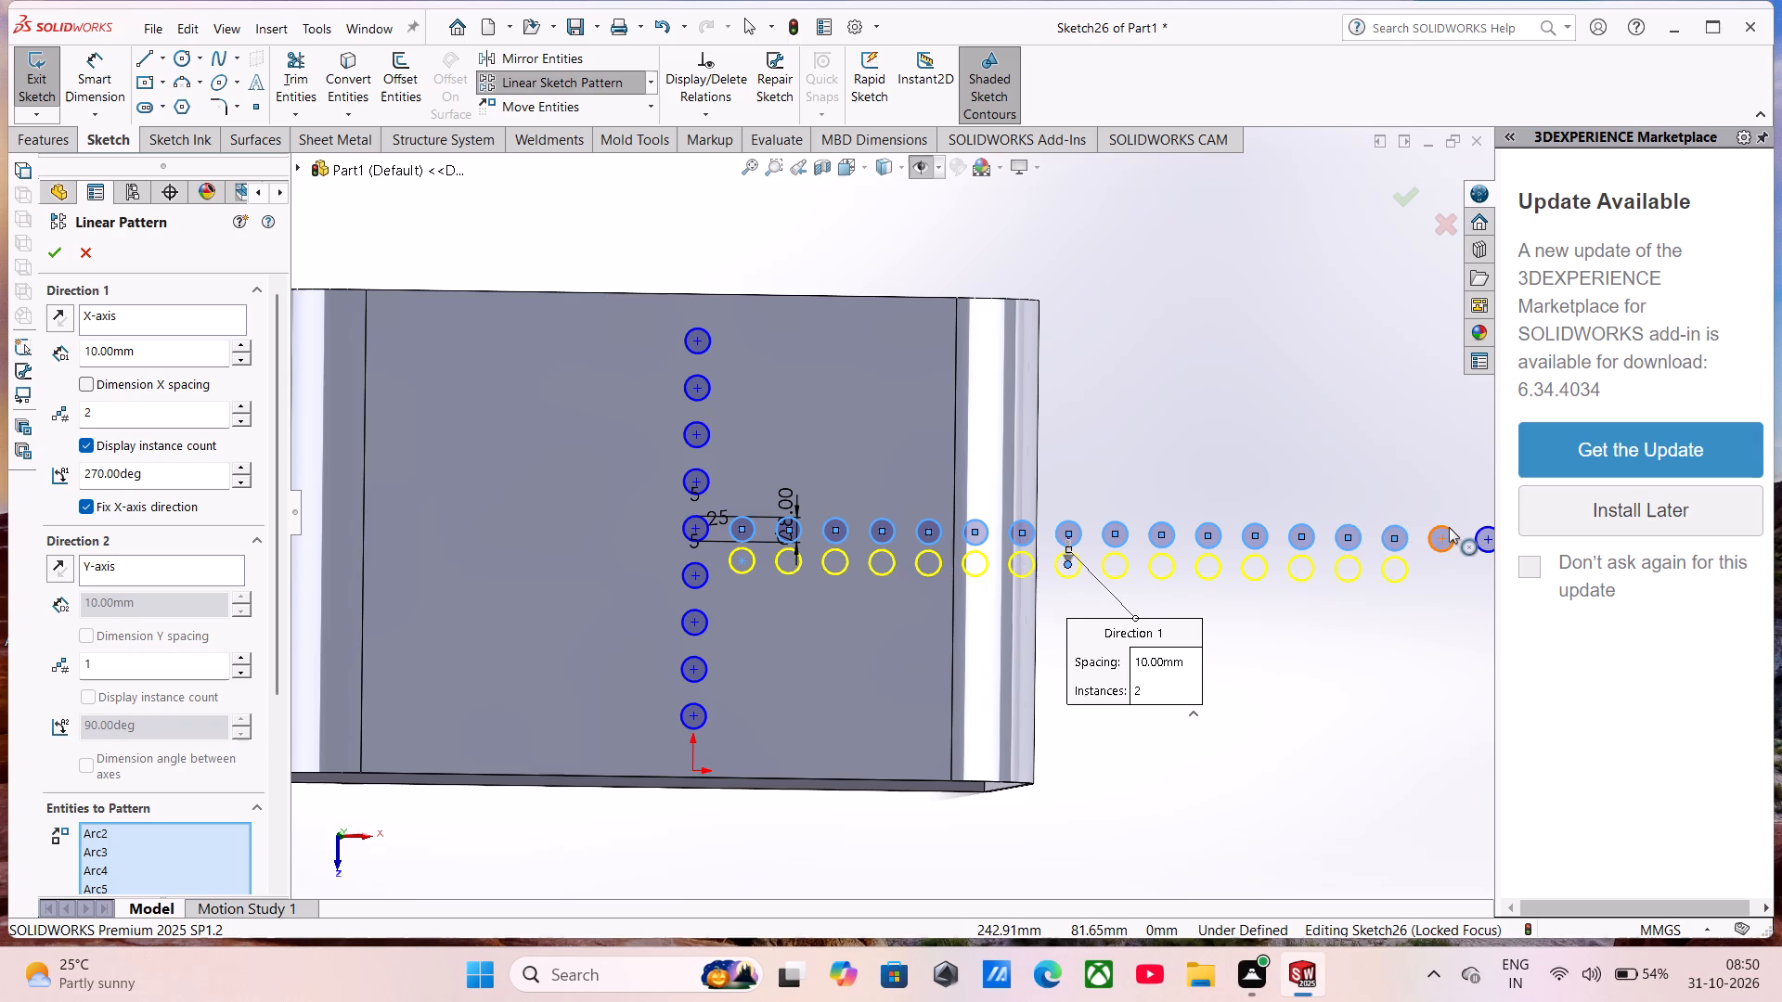
click(1448, 527)
scroll(1452, 531, up, 4)
scroll(1324, 531, down, 7)
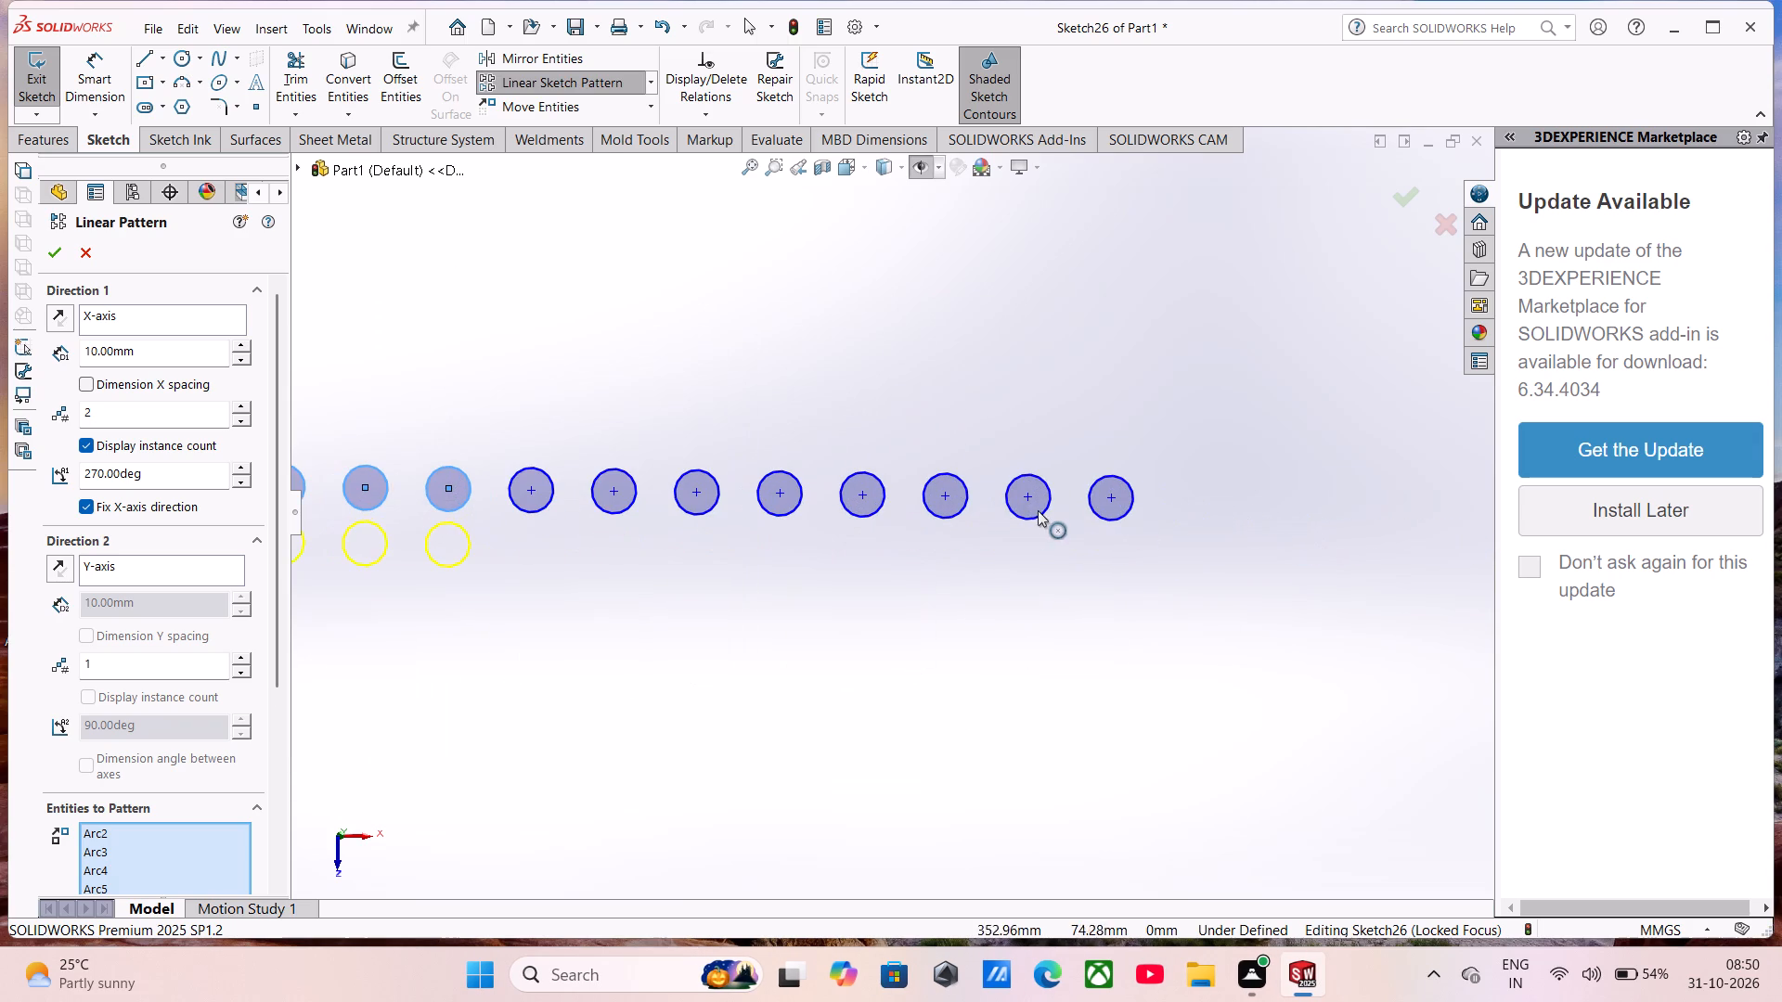
click(1101, 480)
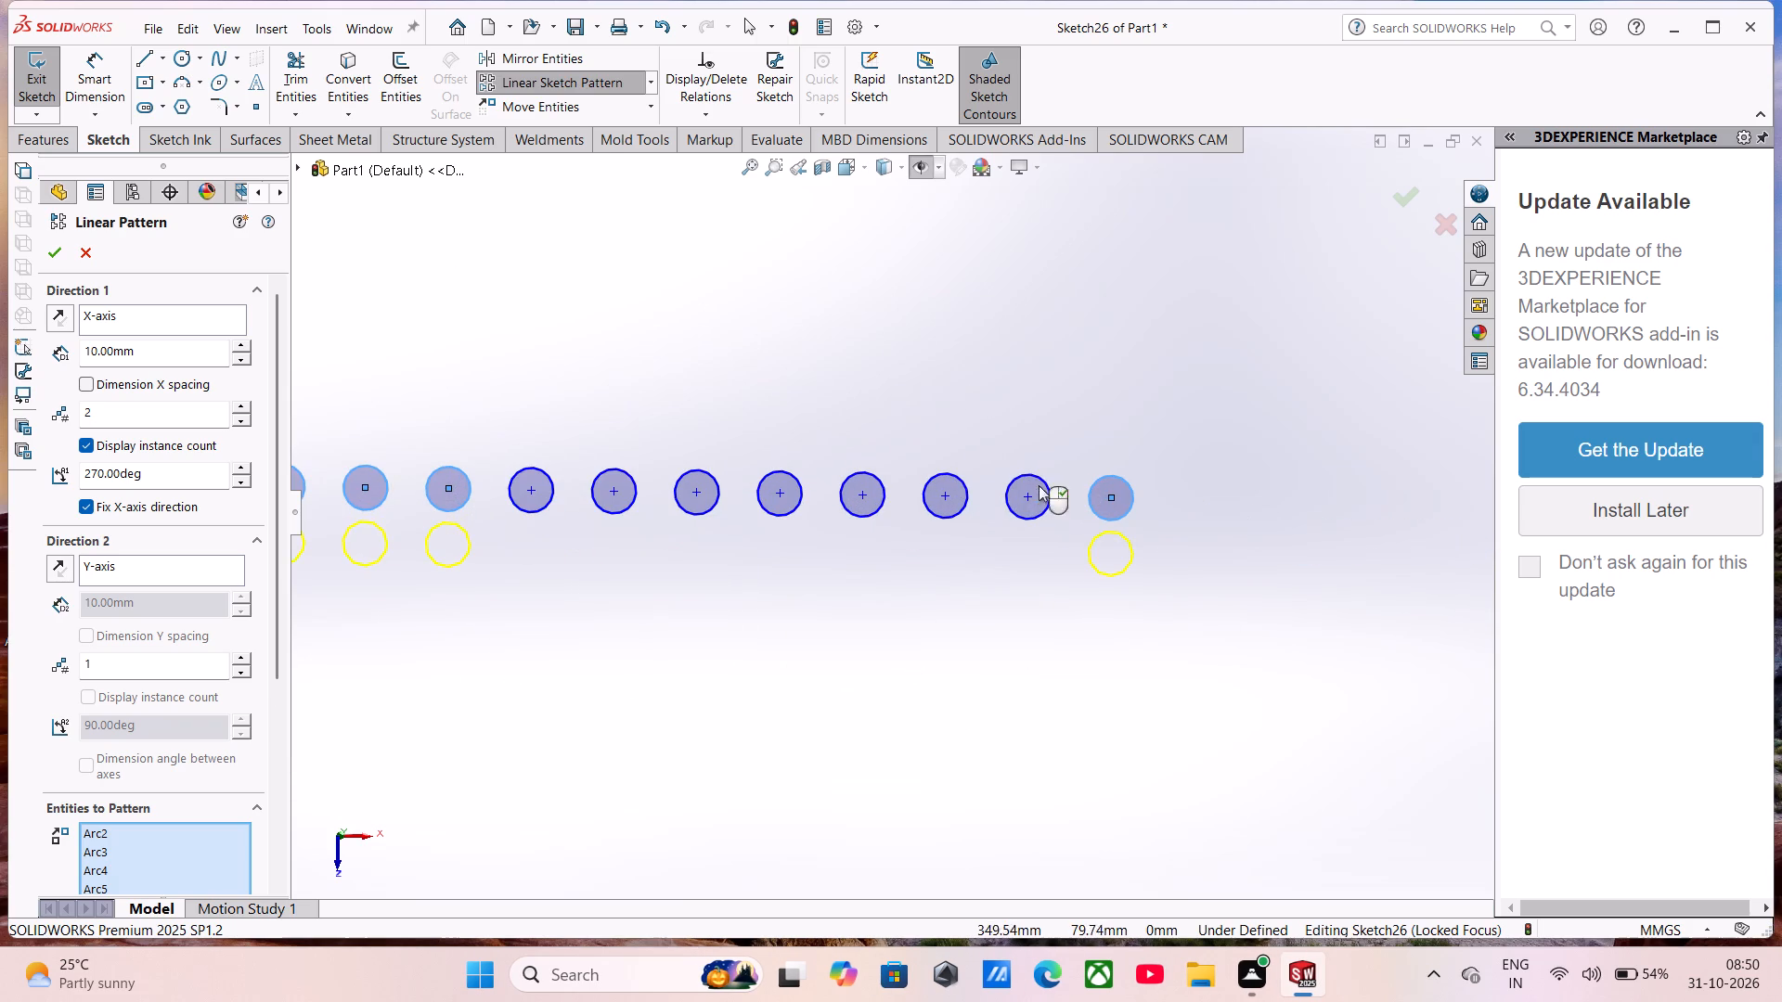
click(1038, 485)
click(950, 490)
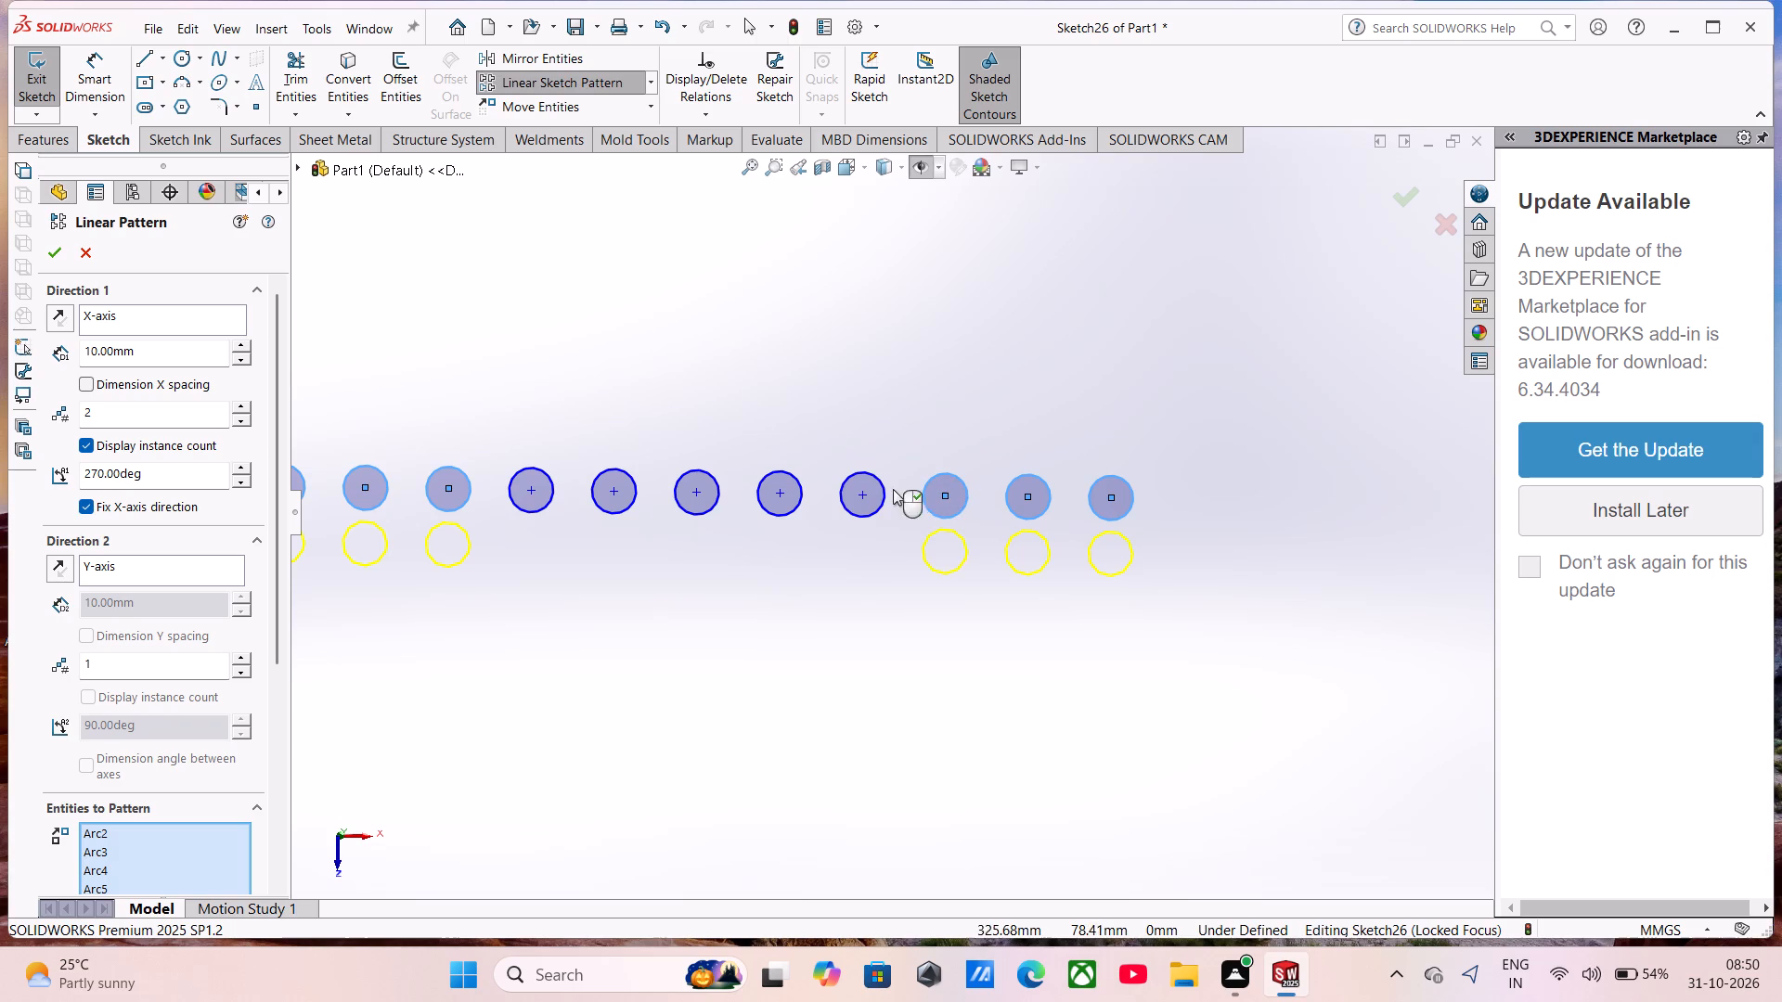
click(885, 489)
click(803, 496)
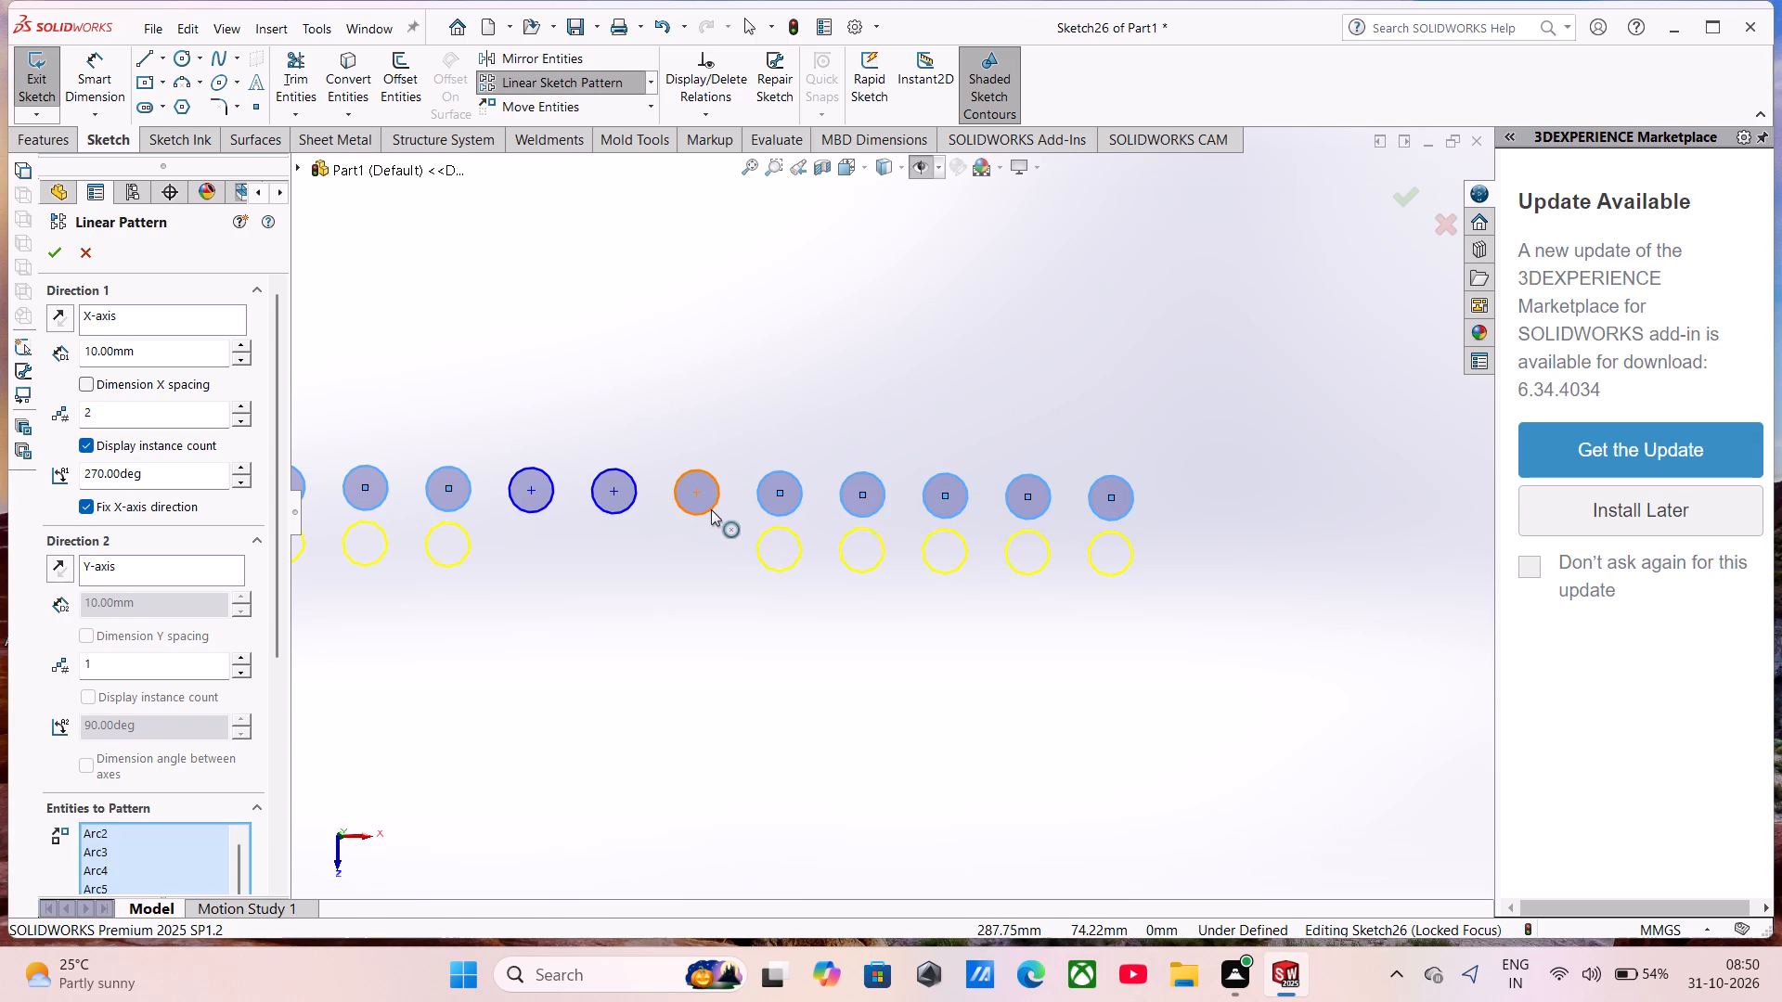
click(711, 509)
click(621, 516)
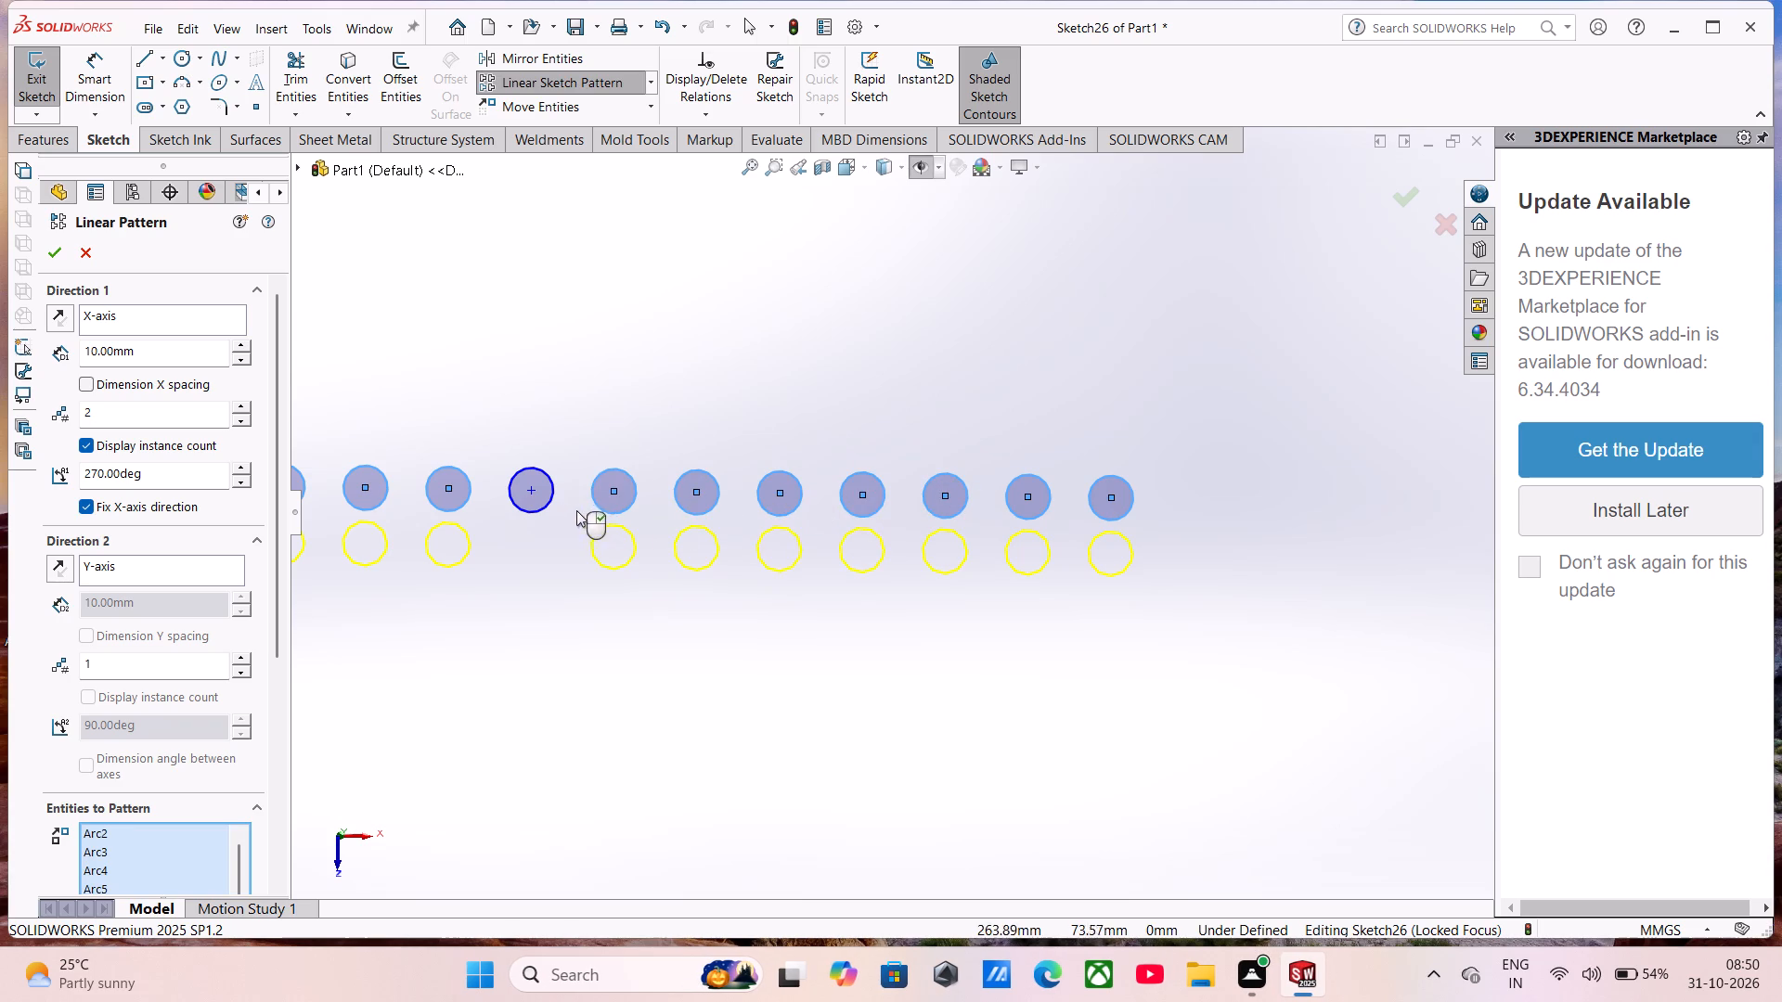
click(549, 508)
Set the row pattern to 5 instances spaced 15 mm apart and create the rows of circles below.
scroll(549, 508, up, 8)
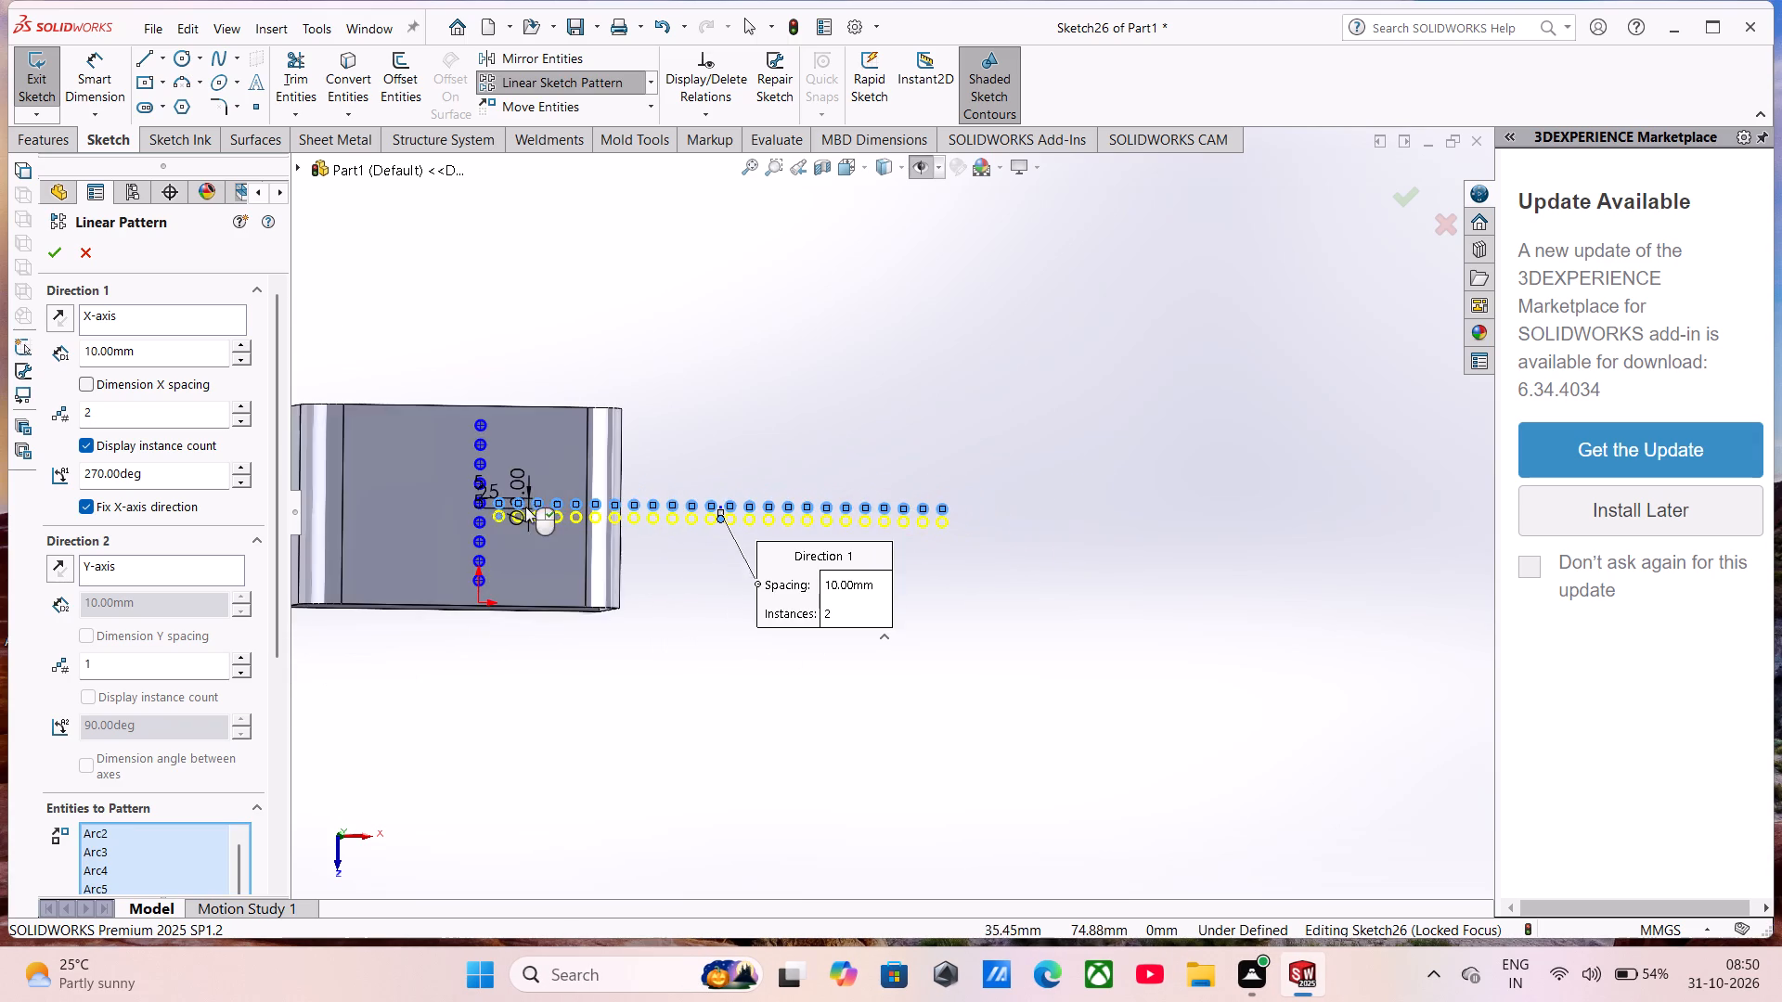
scroll(507, 512, down, 3)
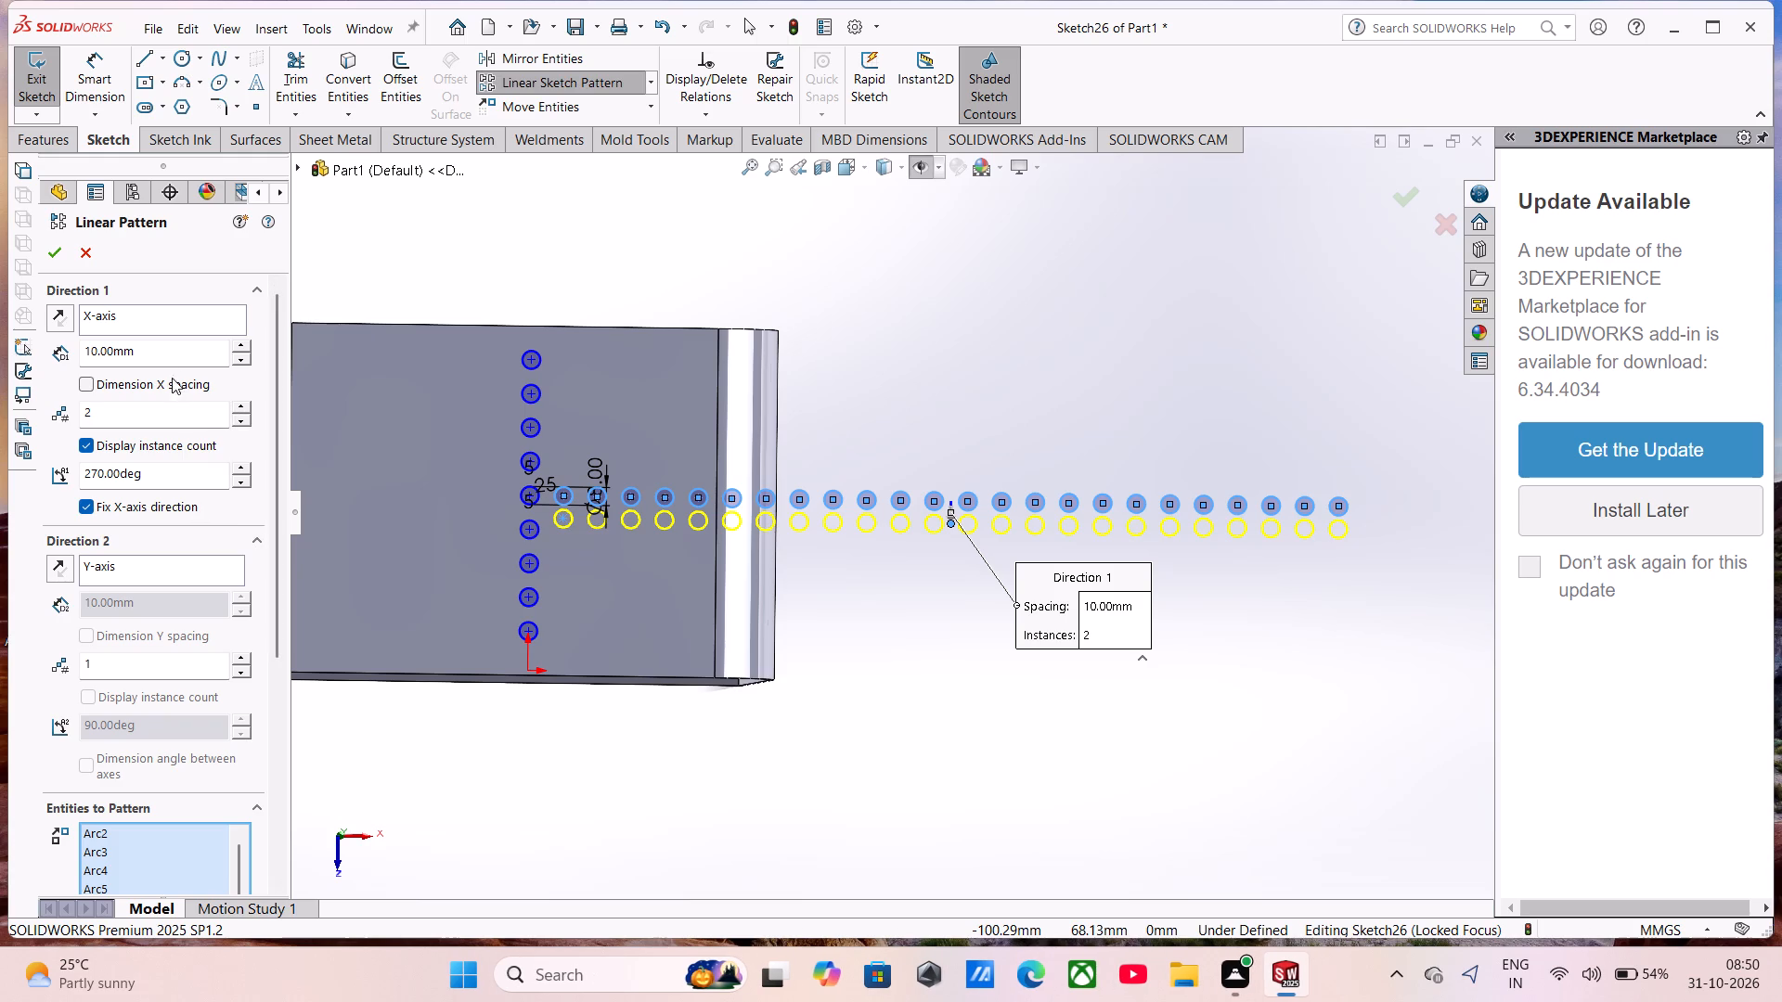
drag(168, 352, 0, 403)
text(15)
key(Return)
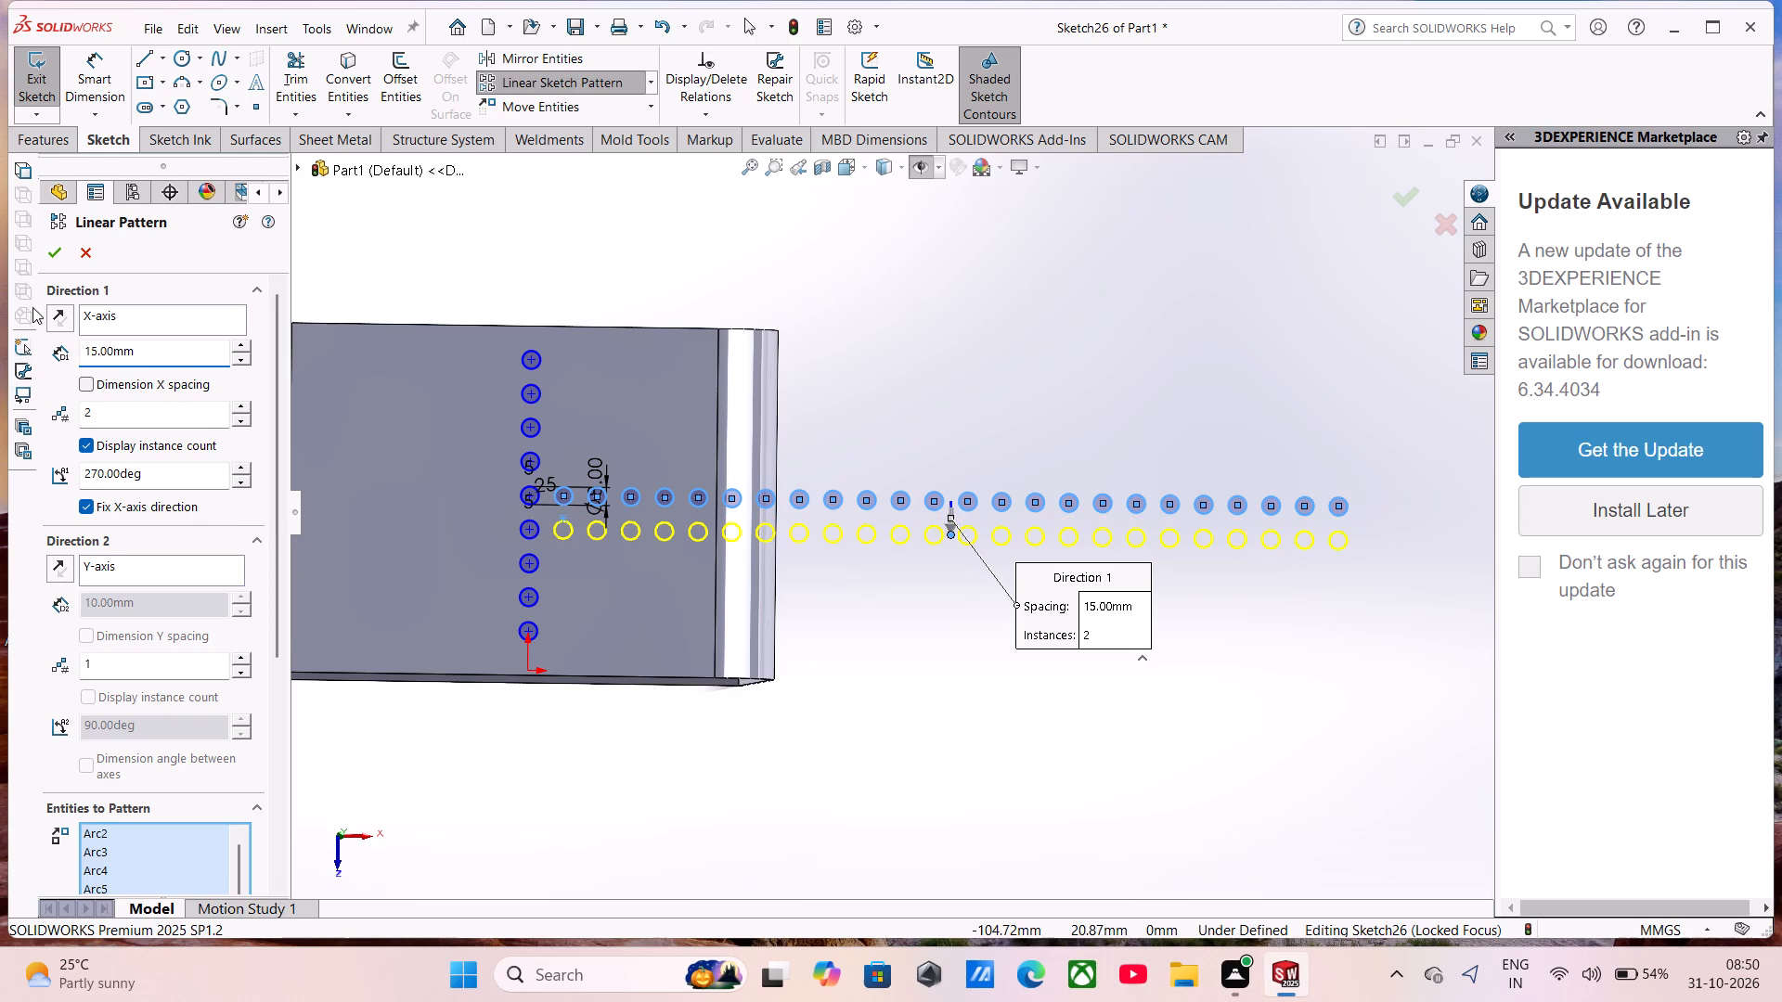
click(228, 411)
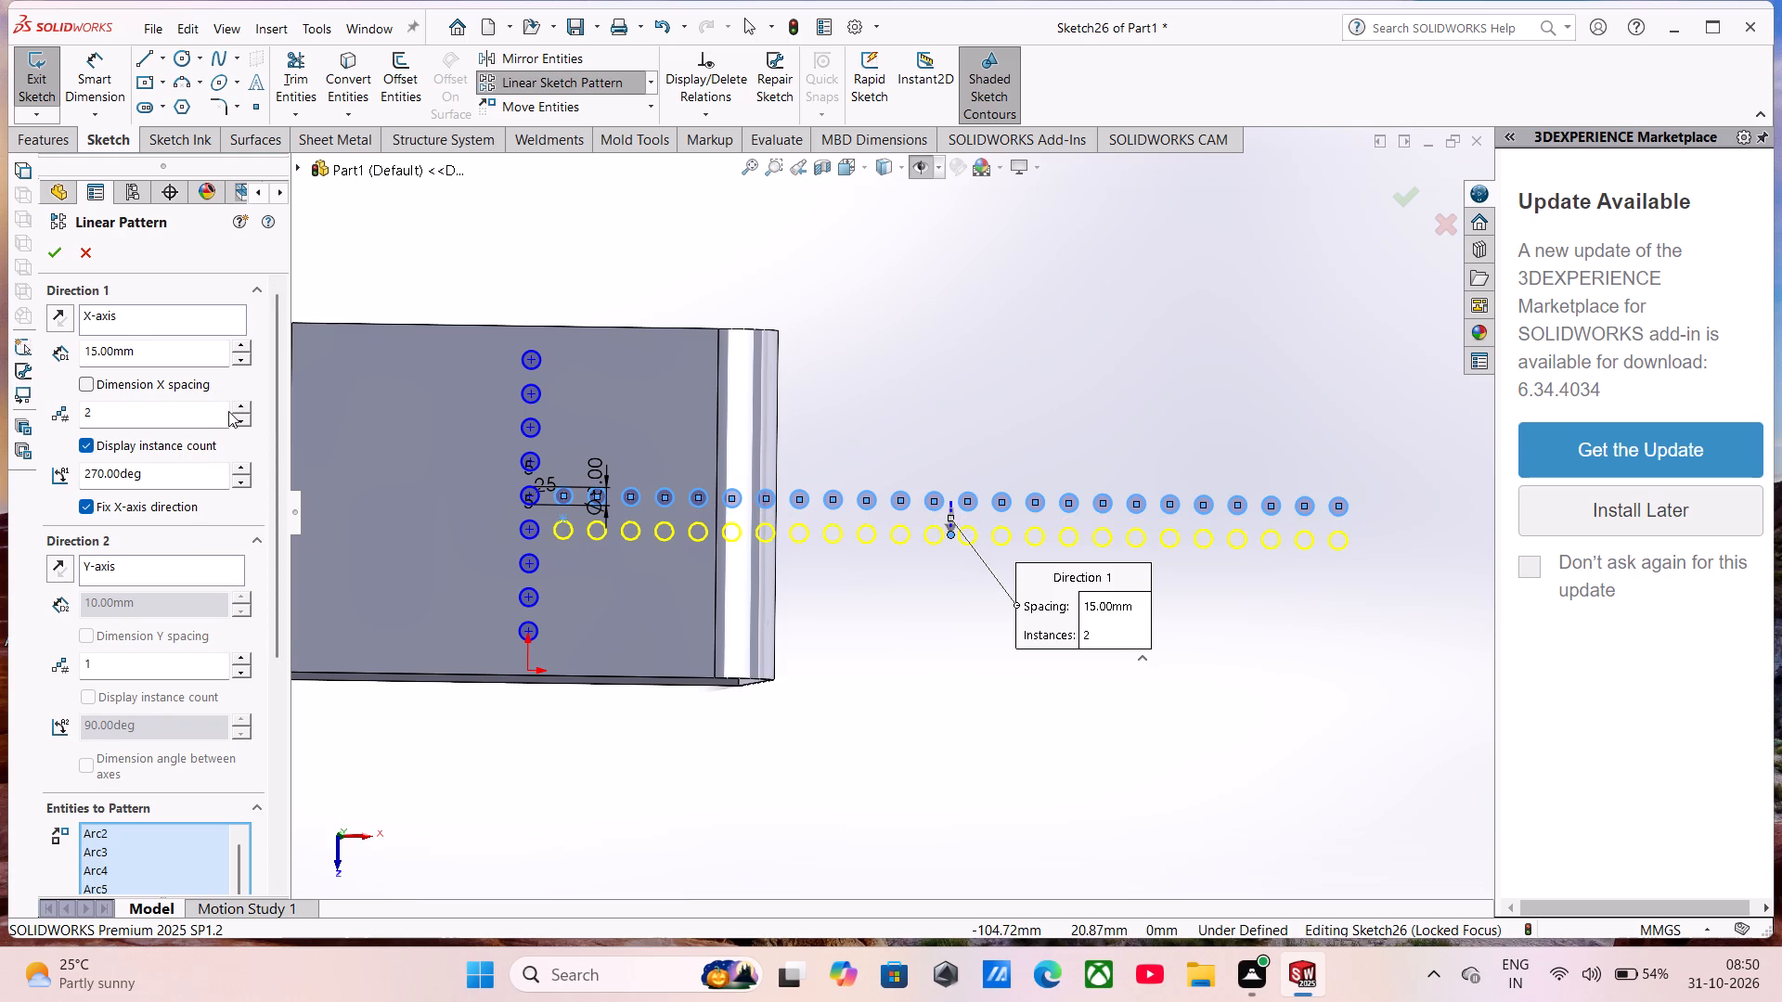
click(228, 411)
click(228, 411)
click(247, 408)
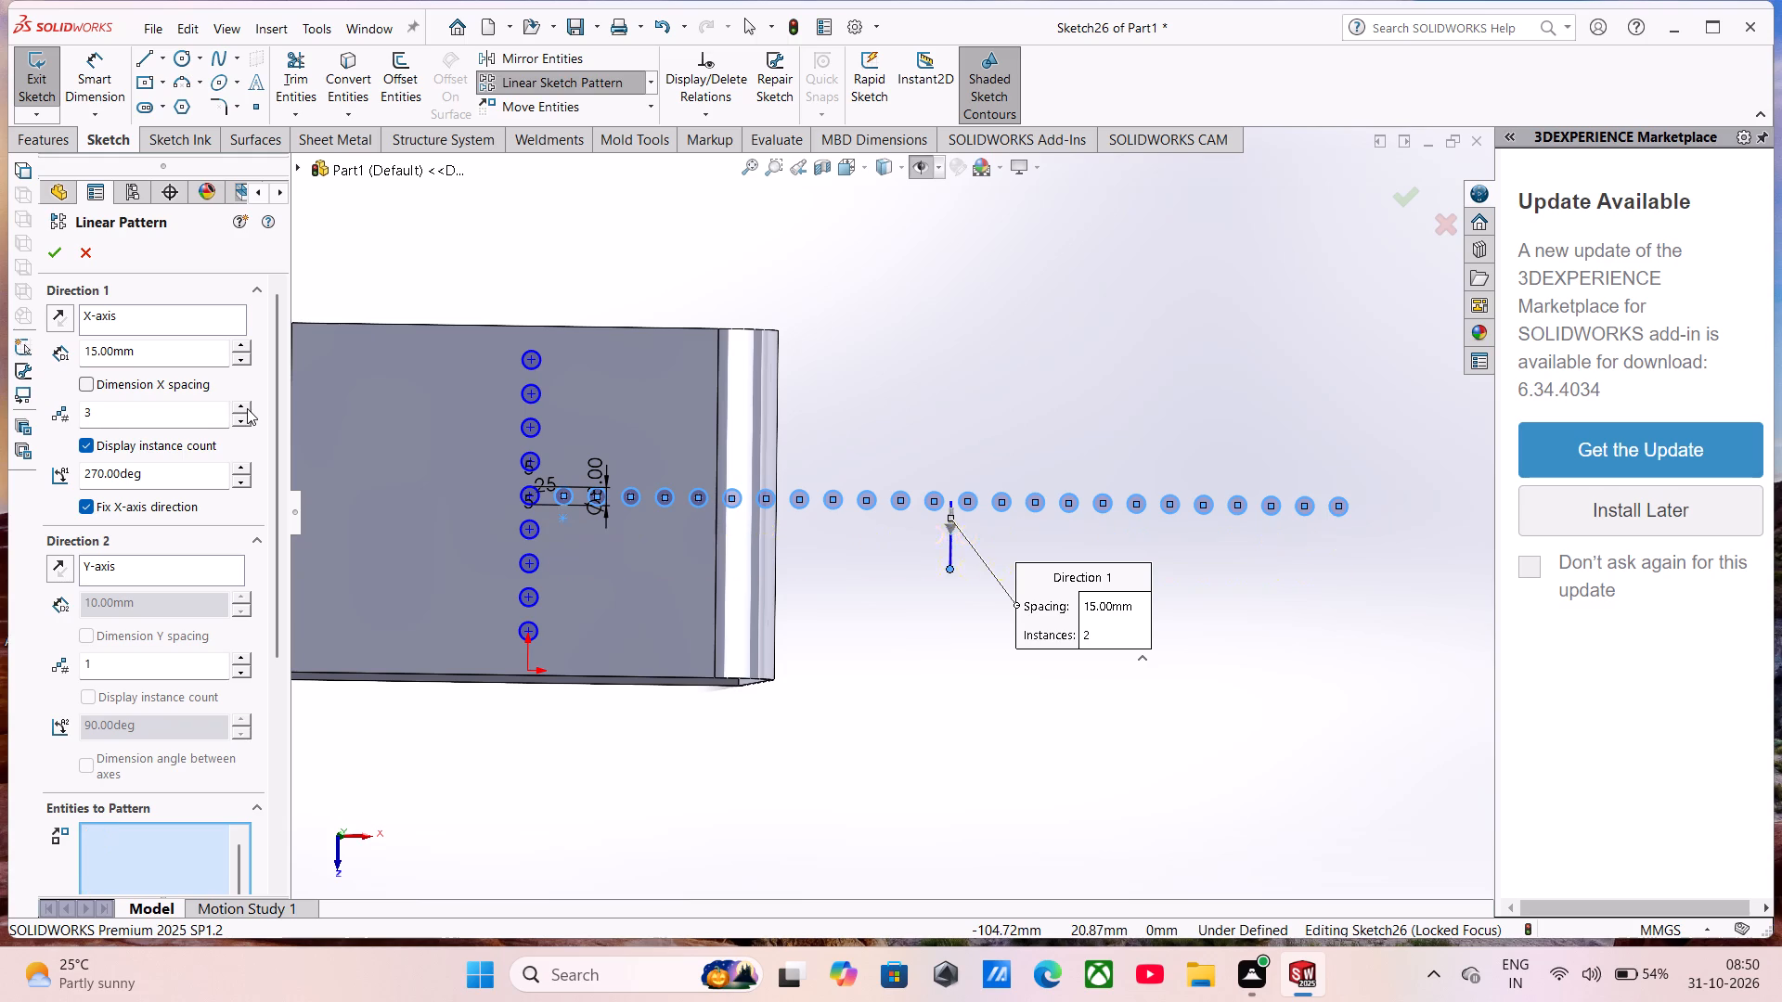
click(247, 408)
click(247, 408)
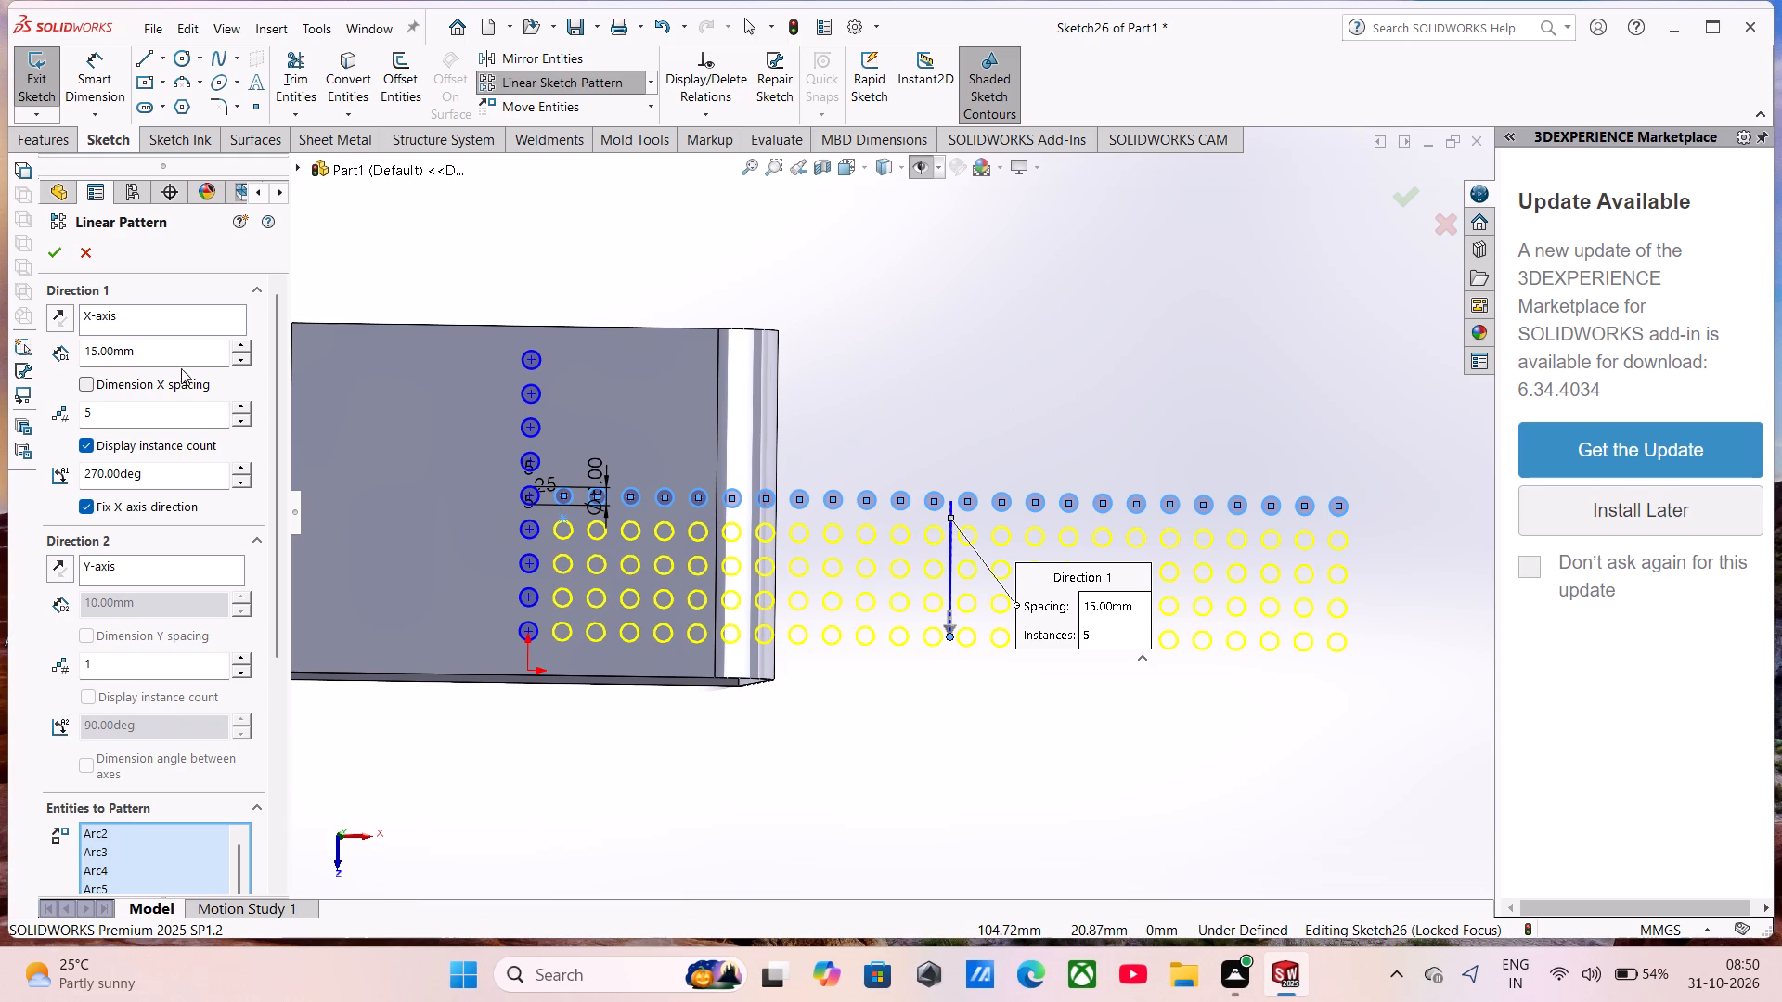
click(55, 257)
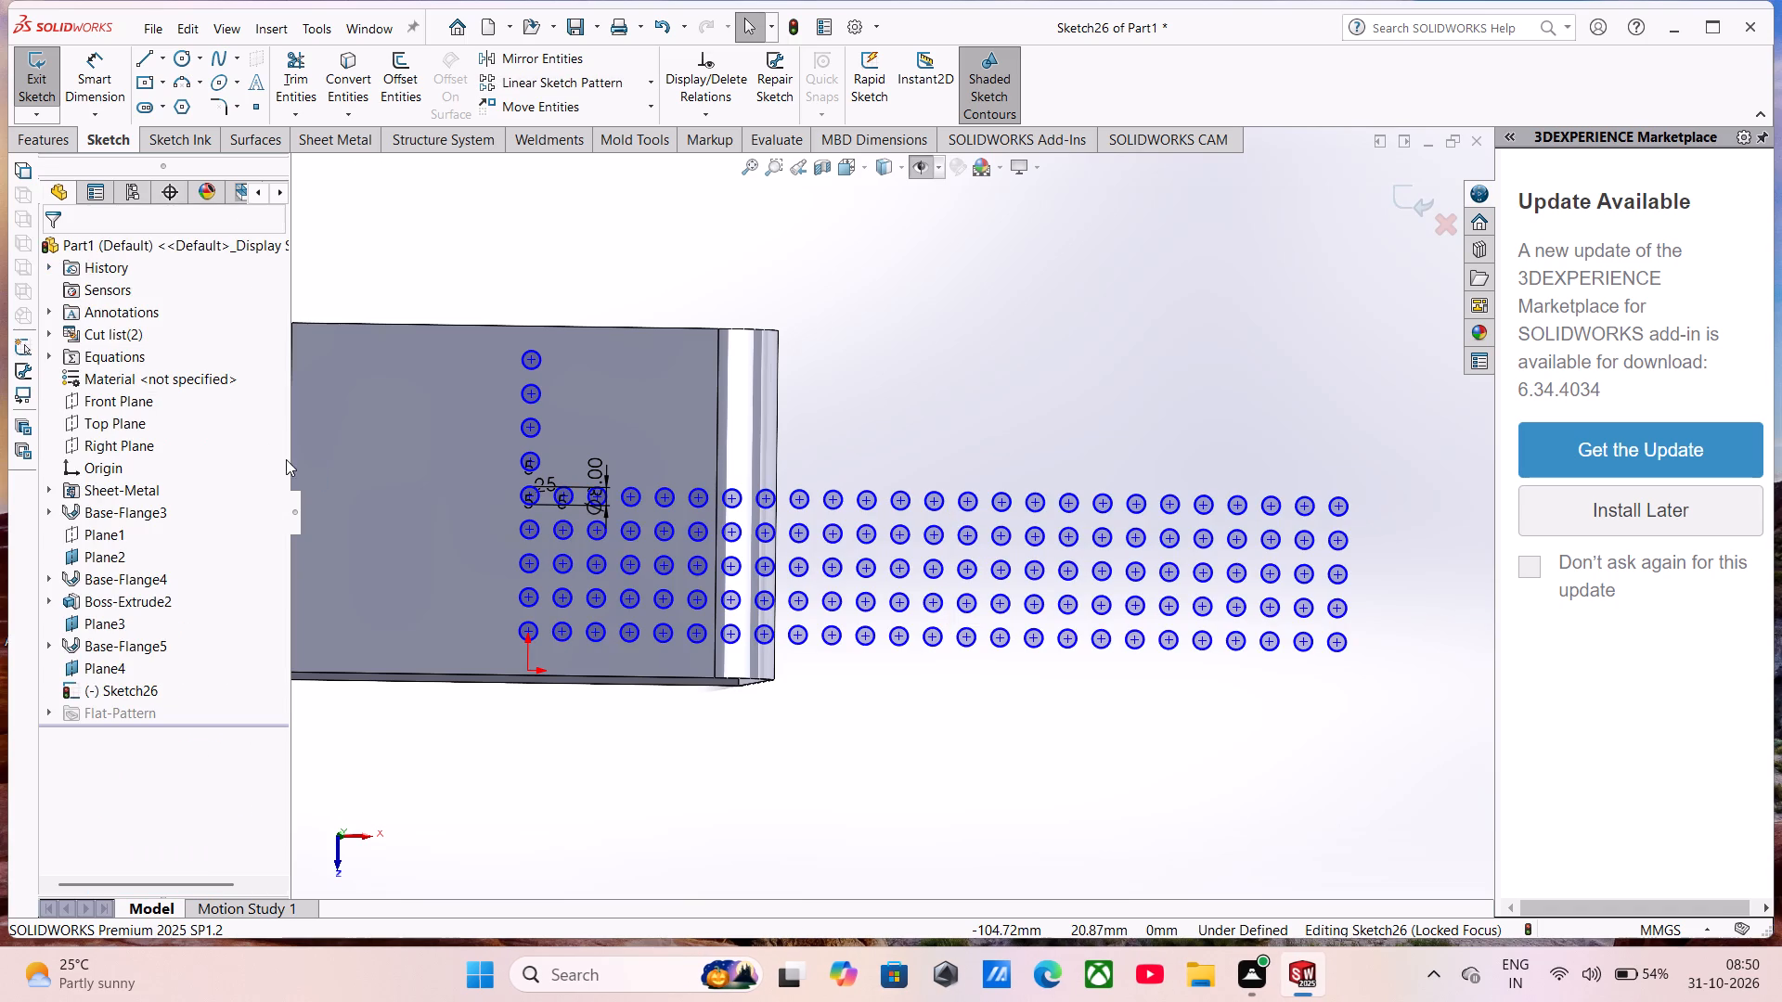
Start another linear sketch pattern with the horizontal row's second circle and flip Direction 1 upward to 90 degrees.
scroll(556, 525, up, 3)
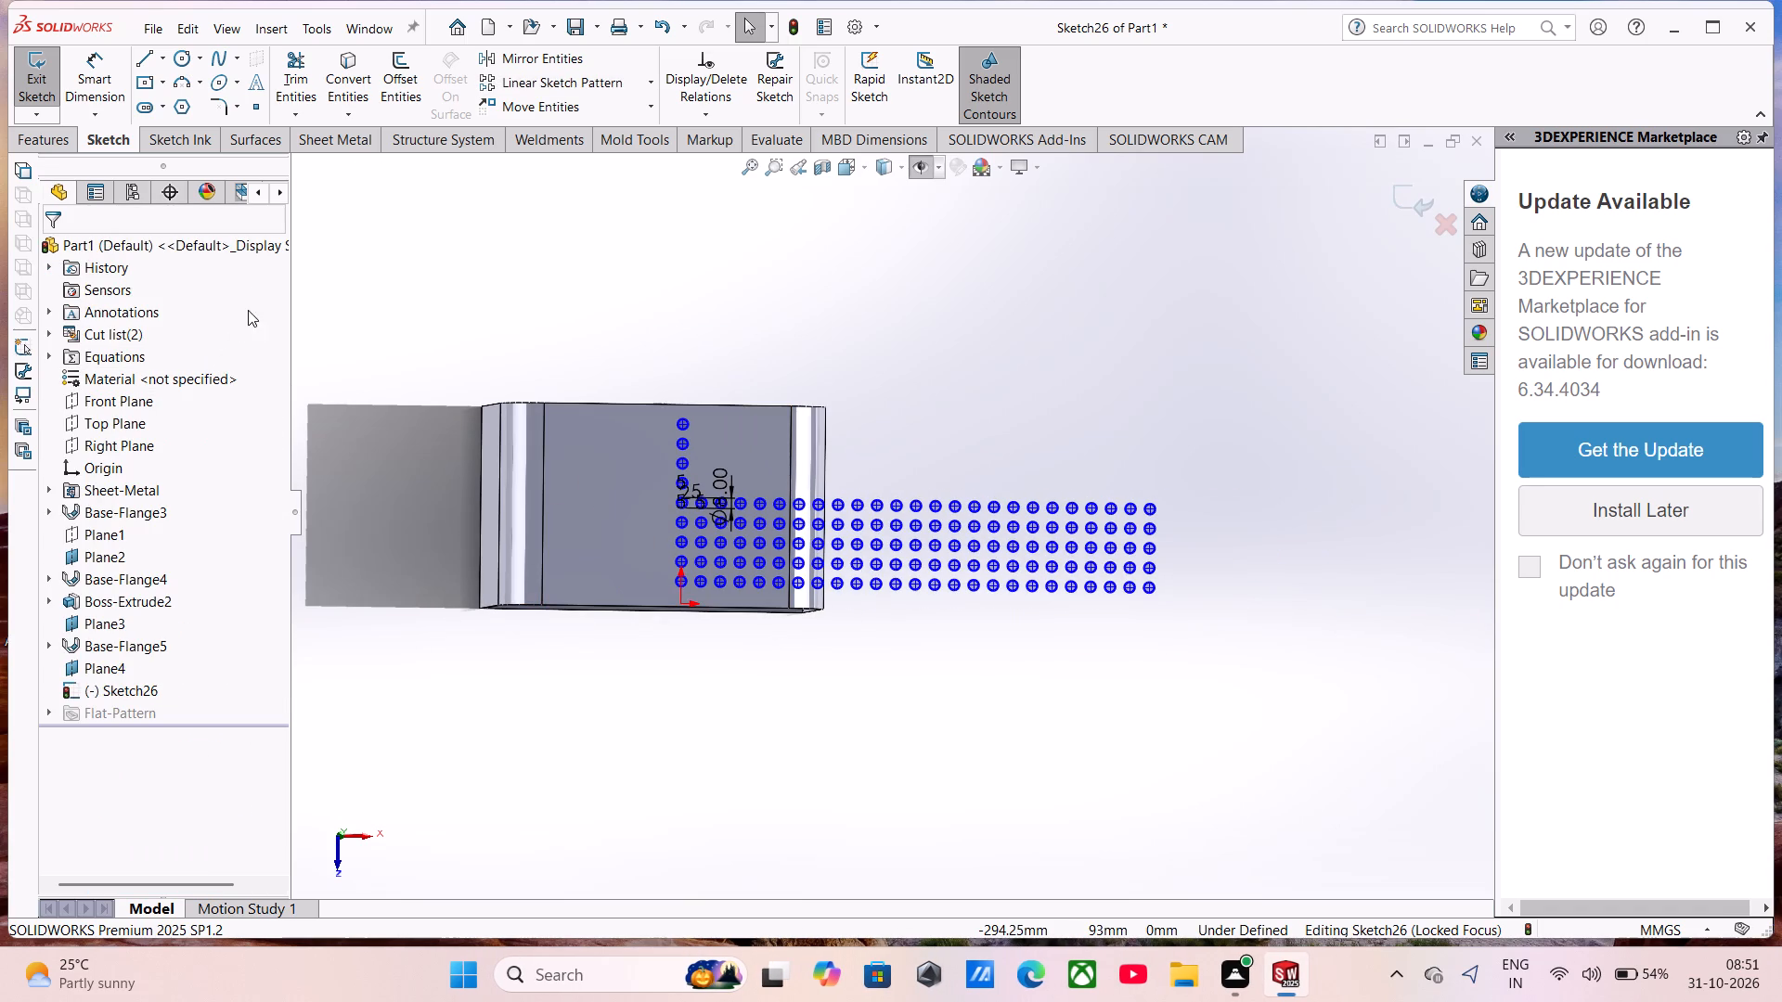
click(573, 71)
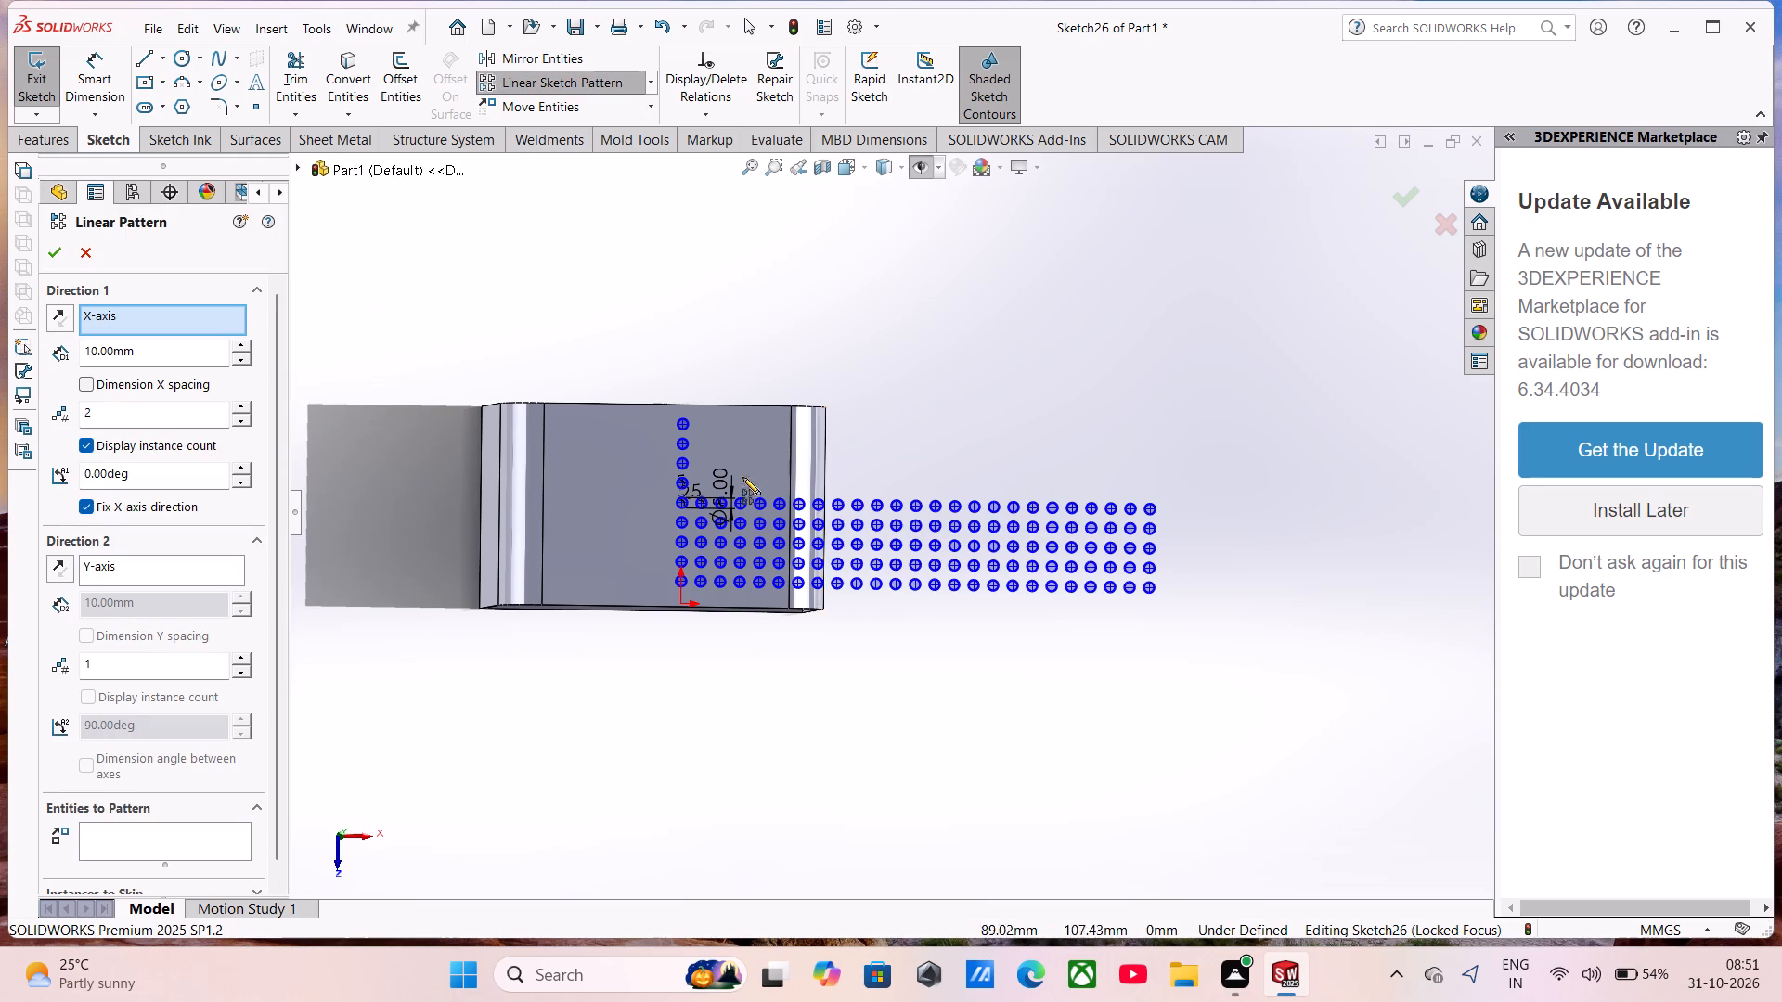
scroll(689, 496, down, 6)
click(213, 830)
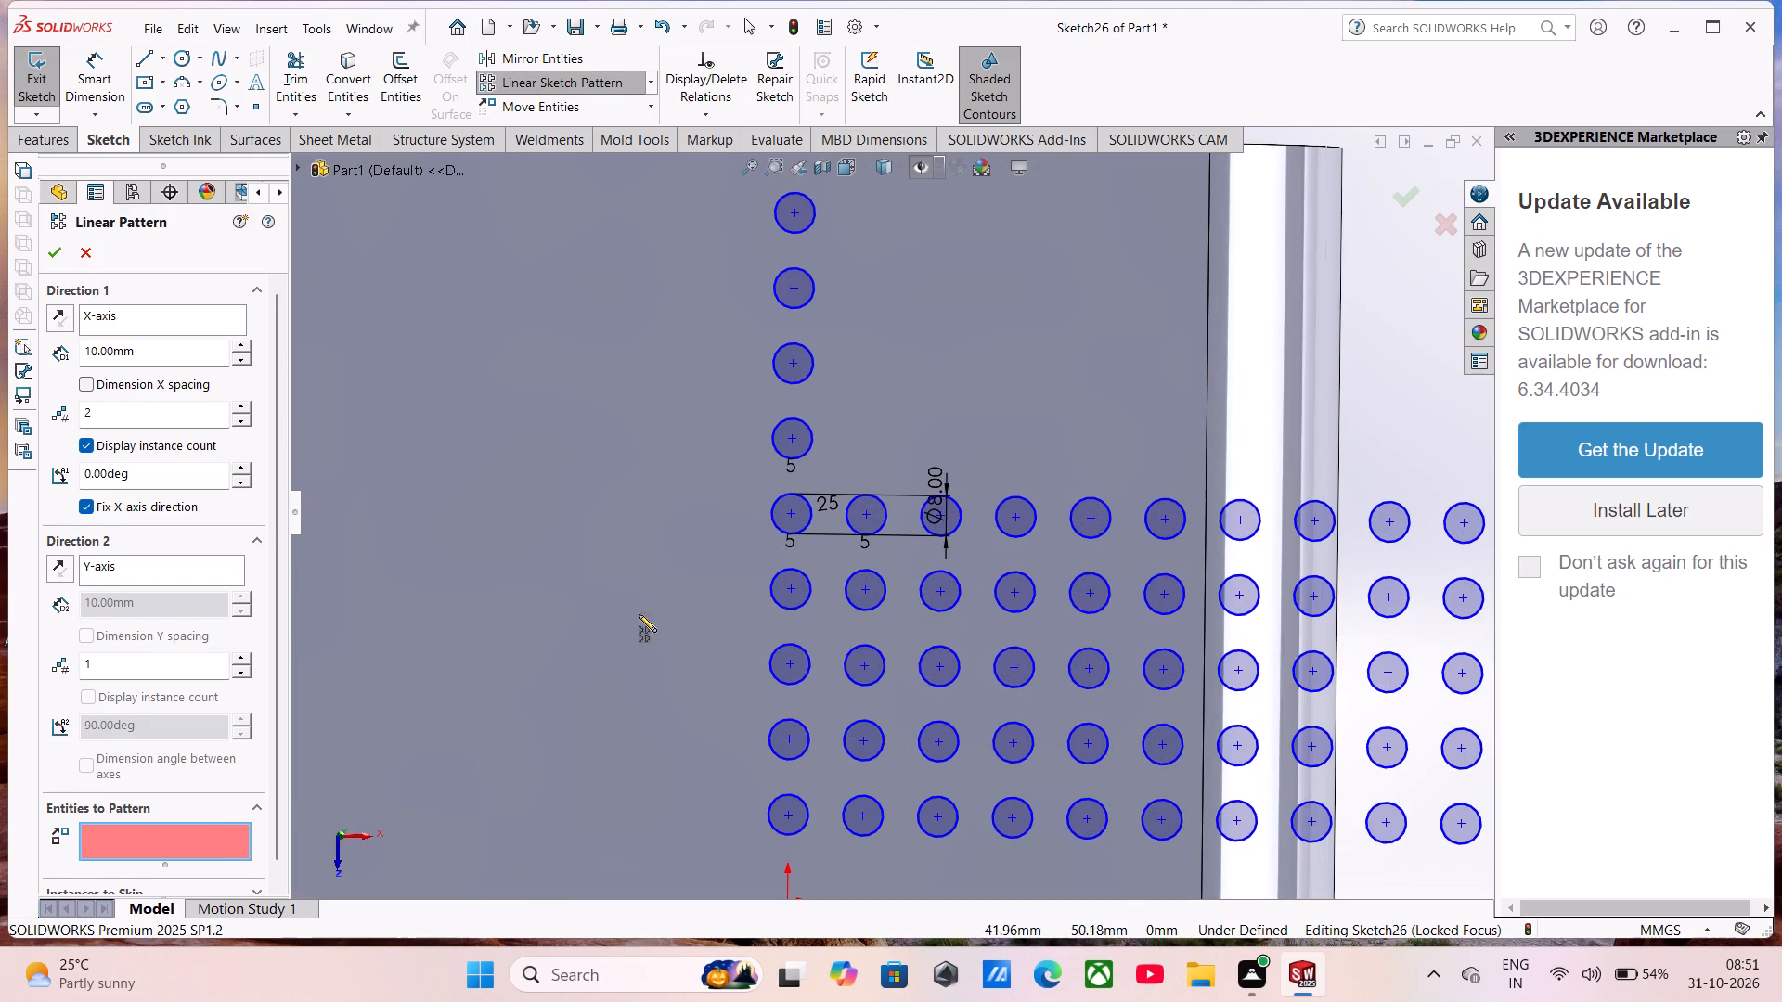
click(885, 513)
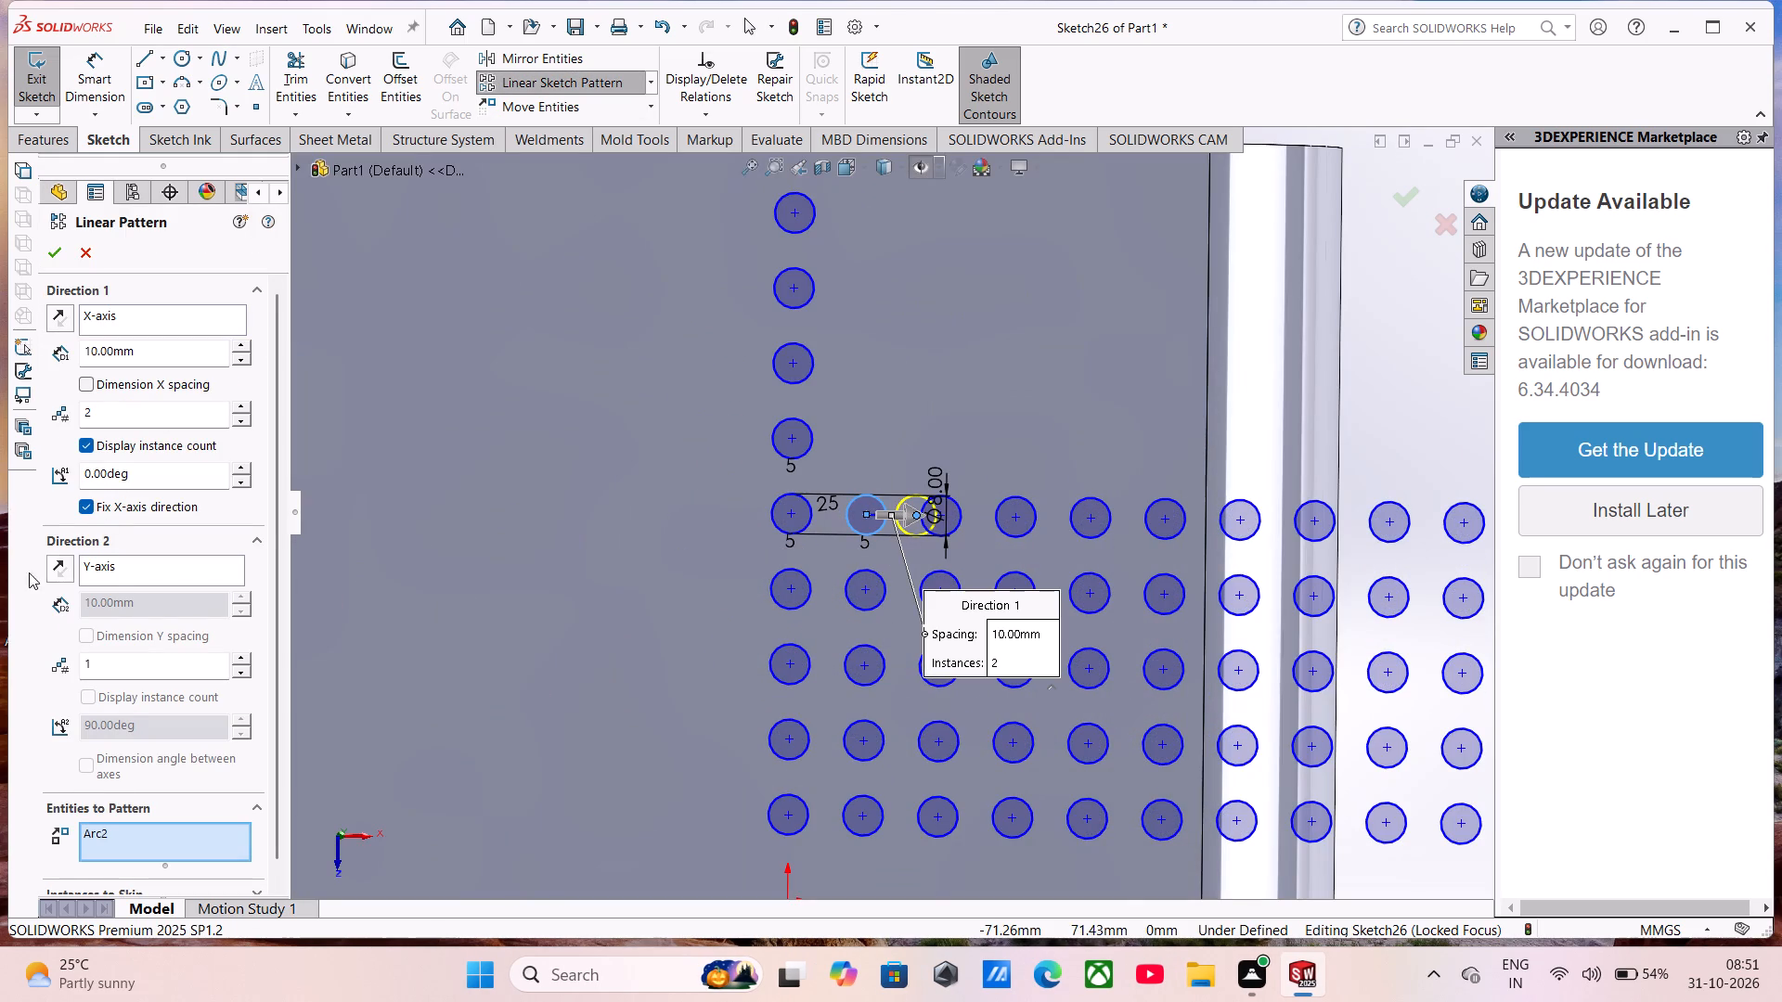
drag(140, 480, 7, 488)
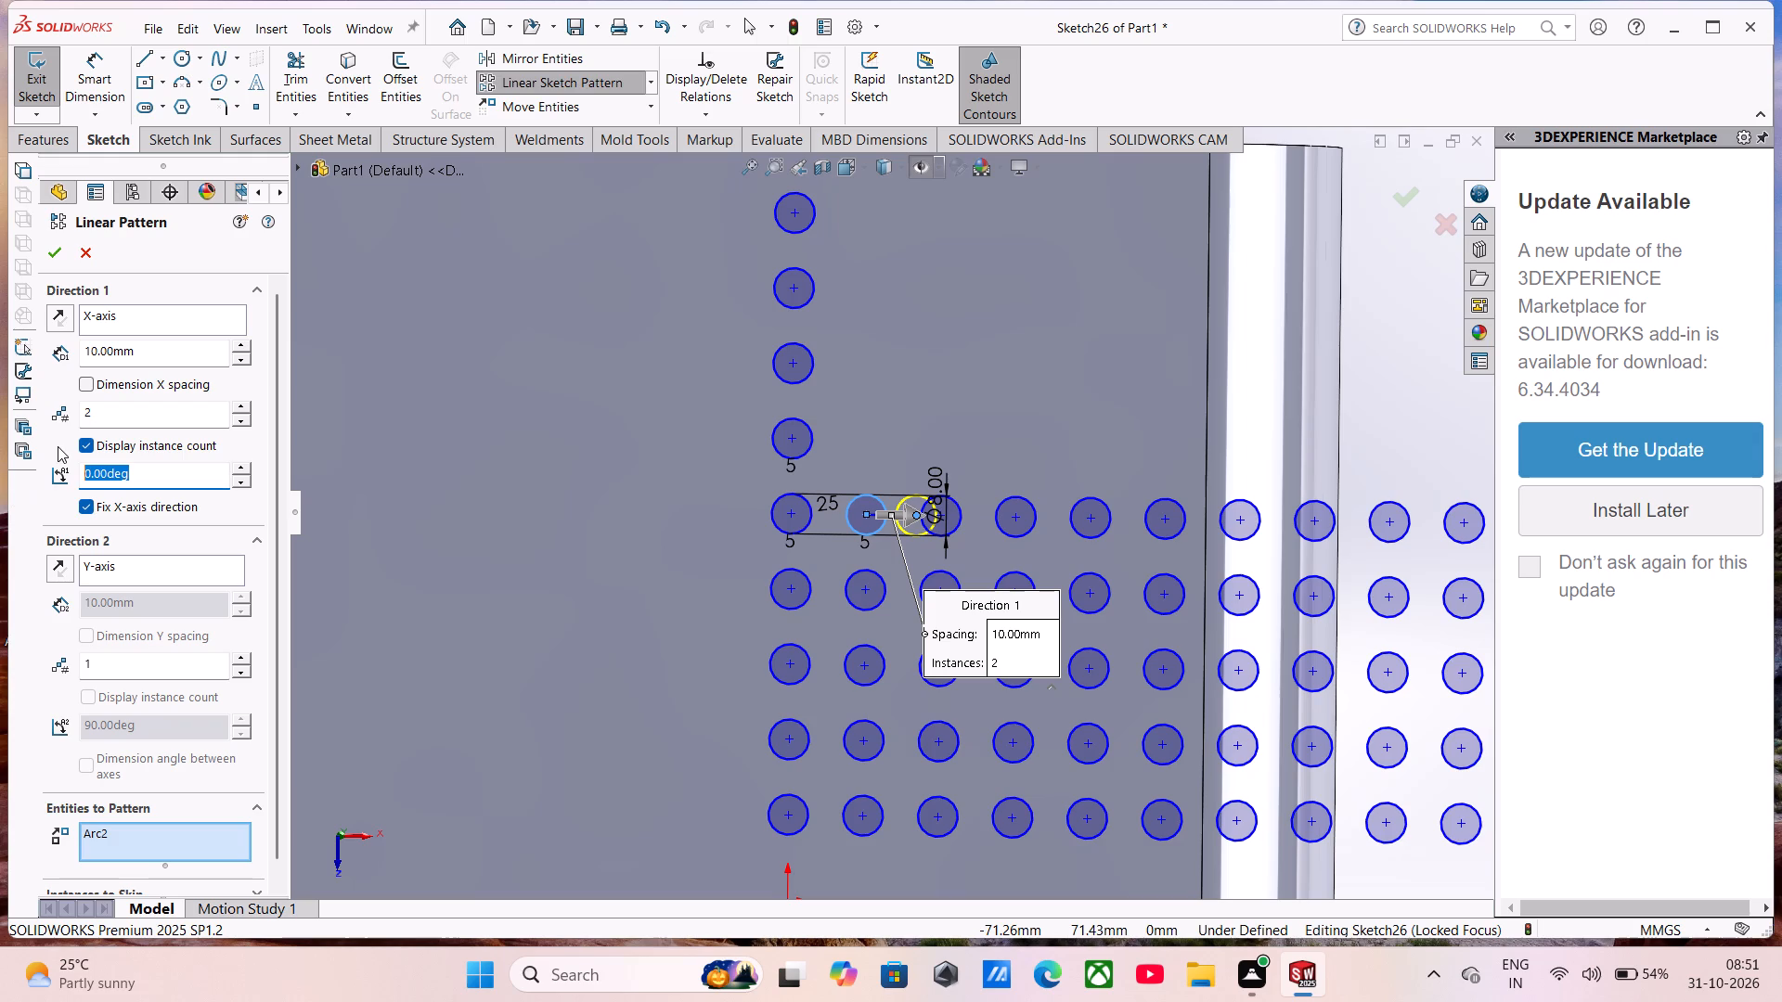
text(27)
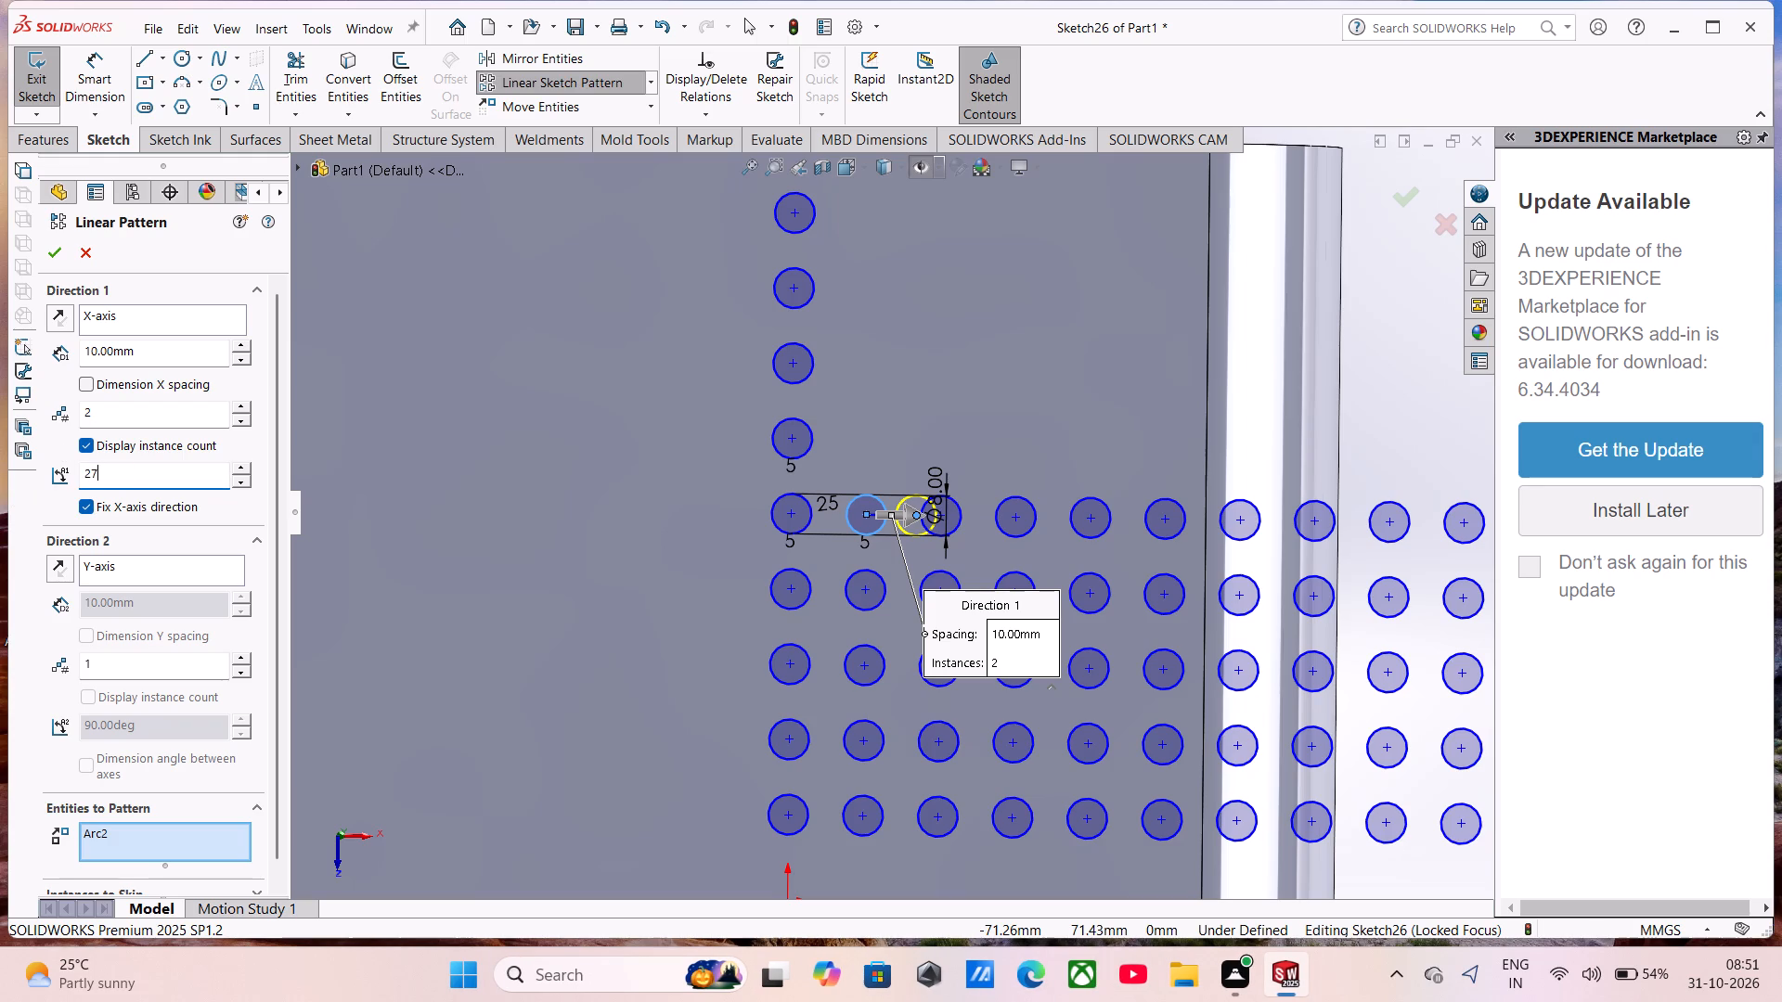
key(0)
key(Return)
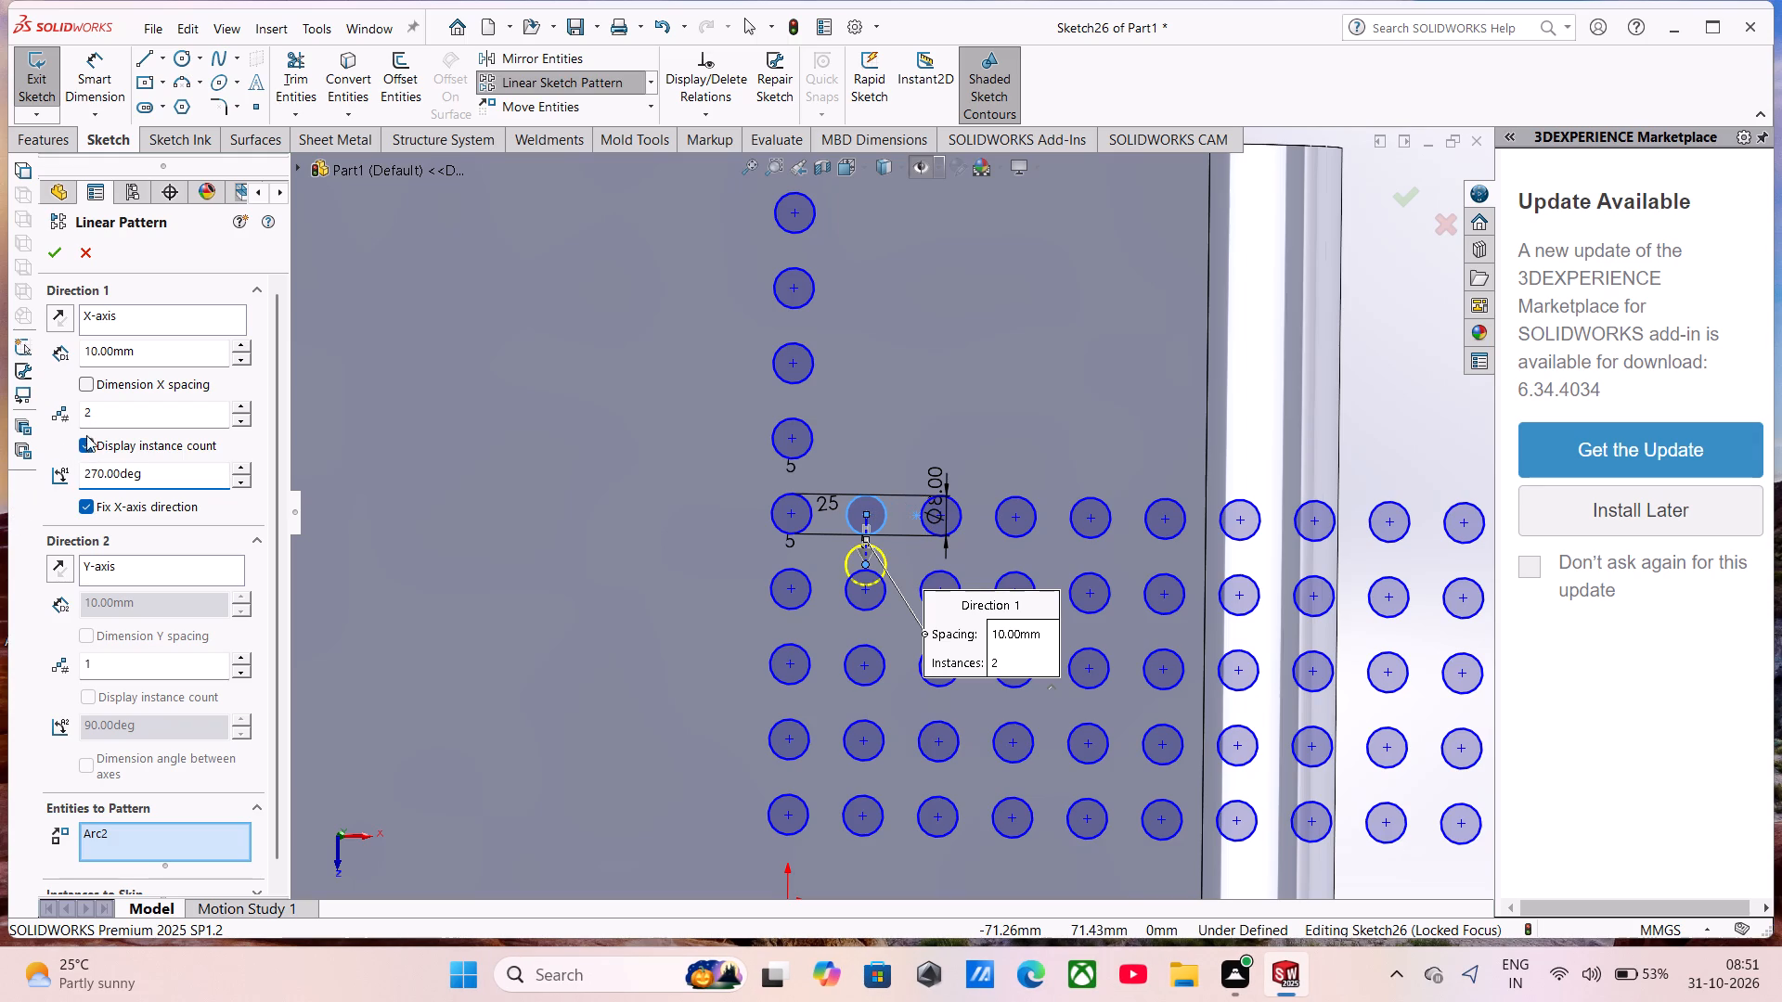
click(61, 323)
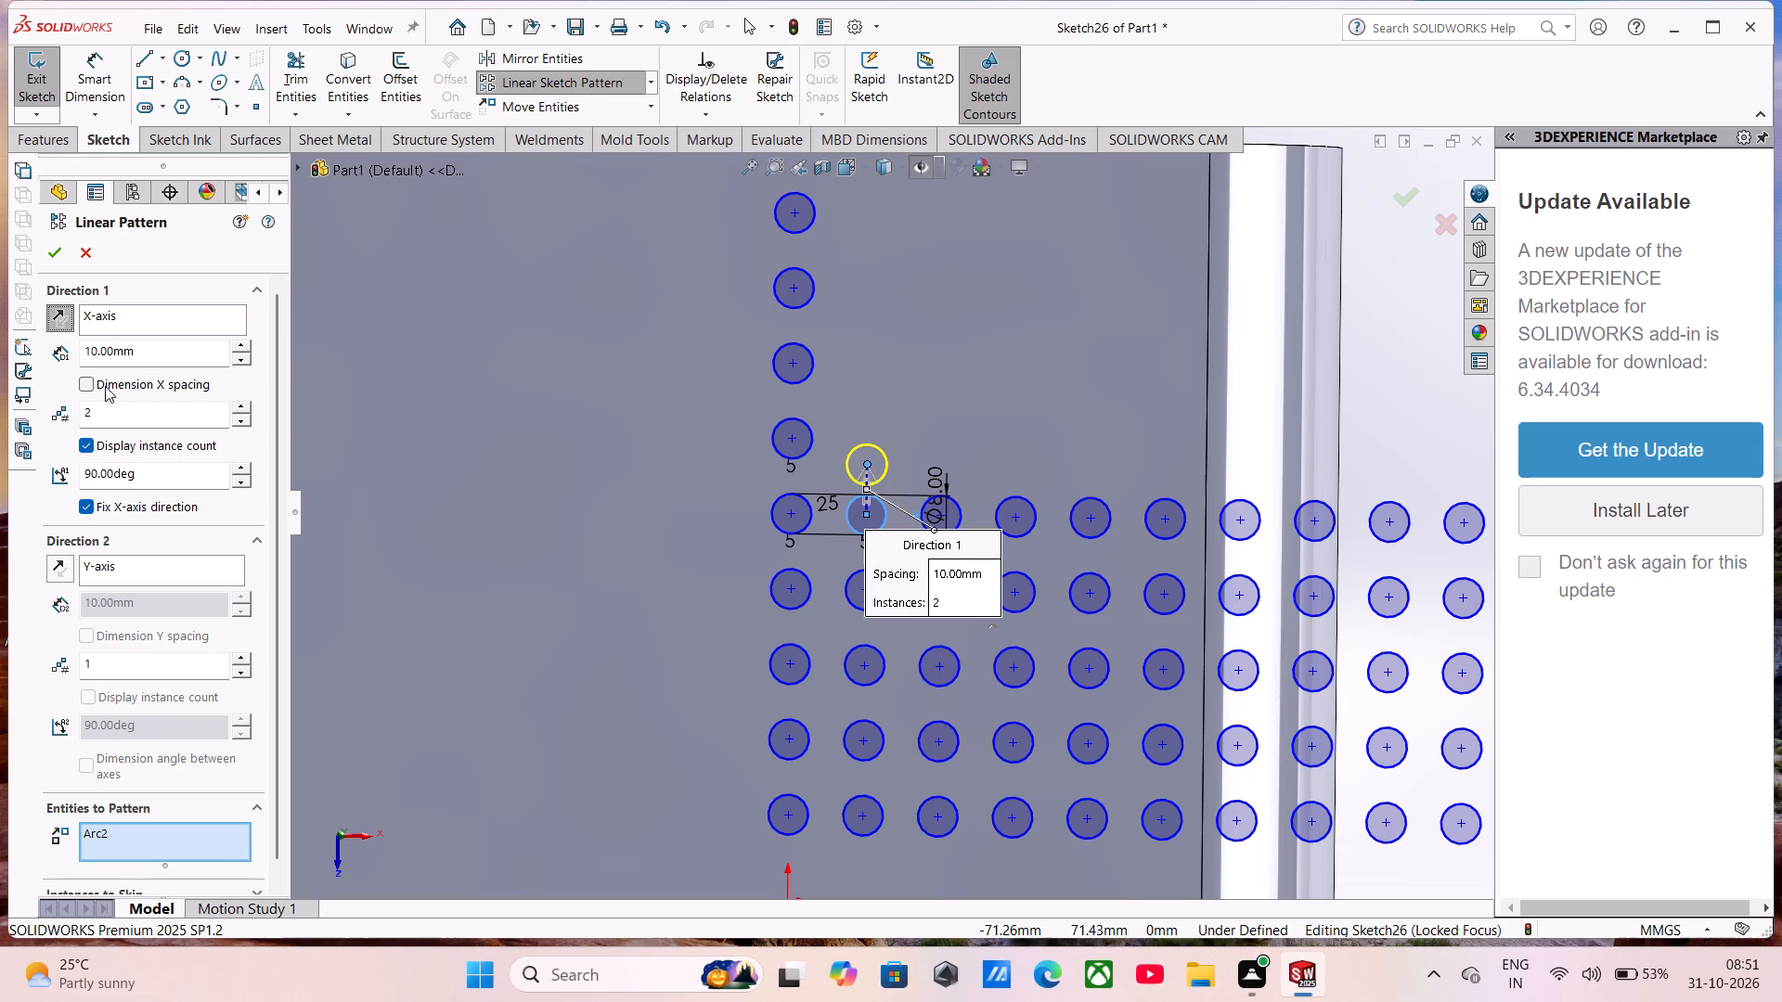
Add the third through tenth circles of the horizontal row to the entities to pattern.
click(960, 514)
click(1019, 493)
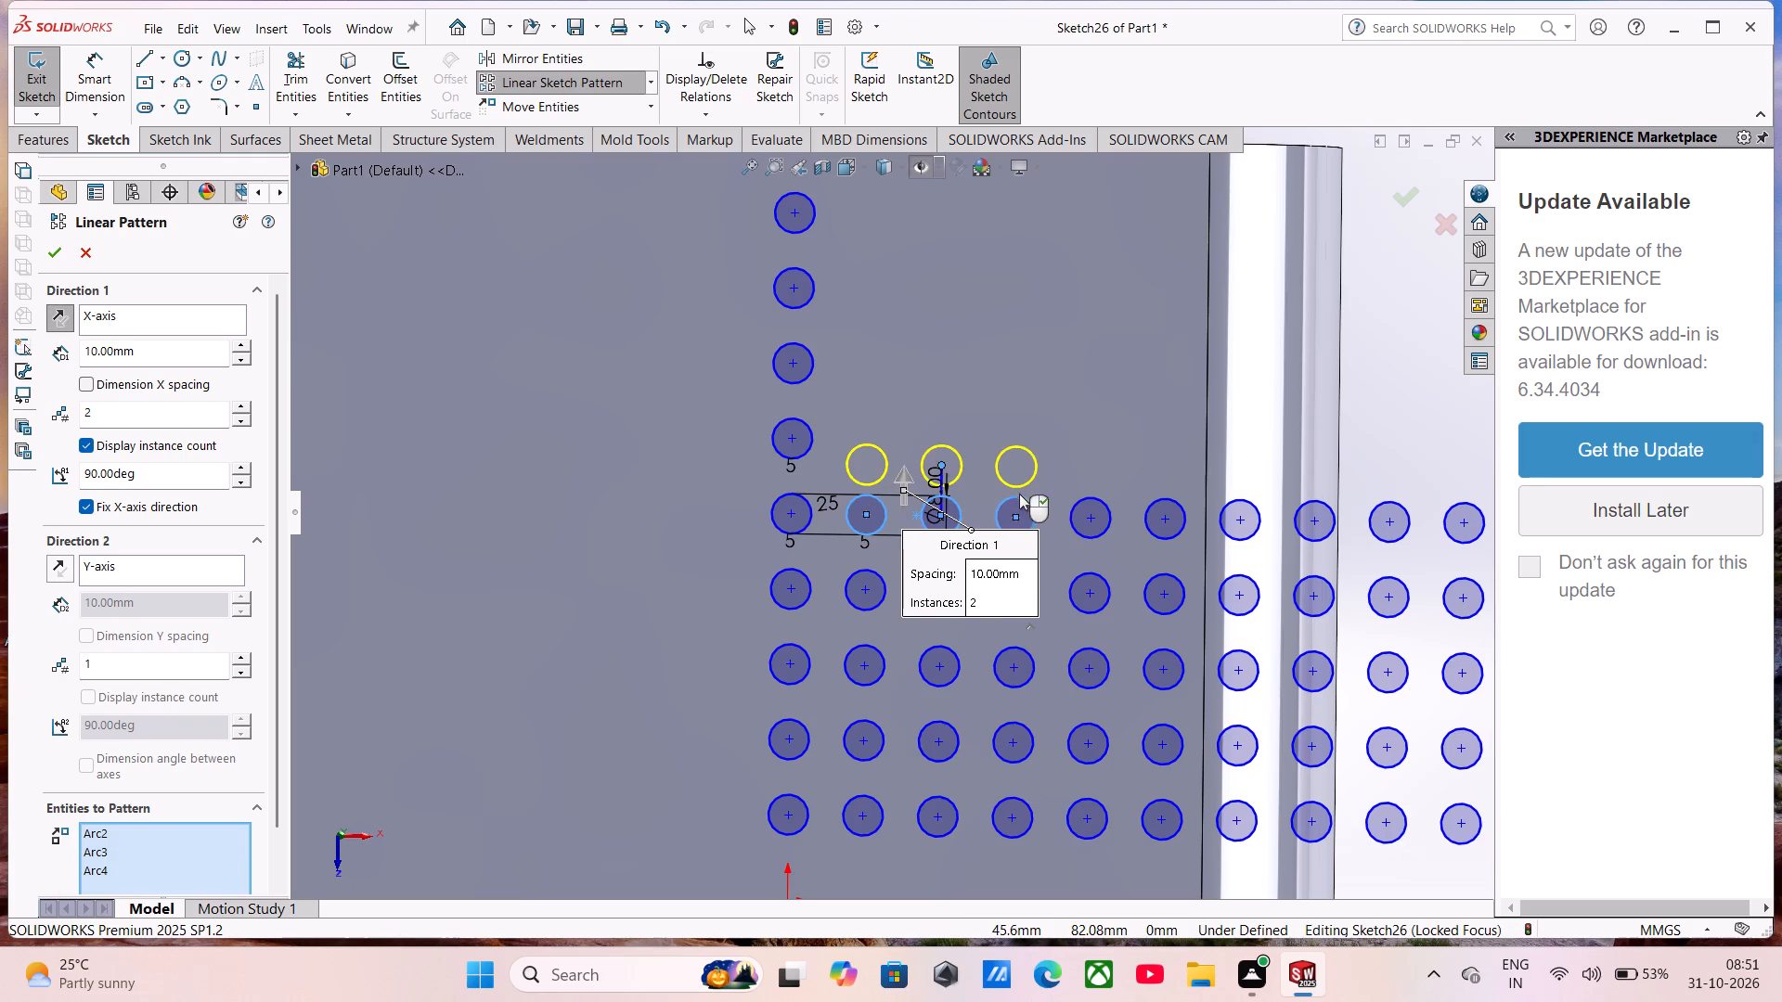
click(1108, 509)
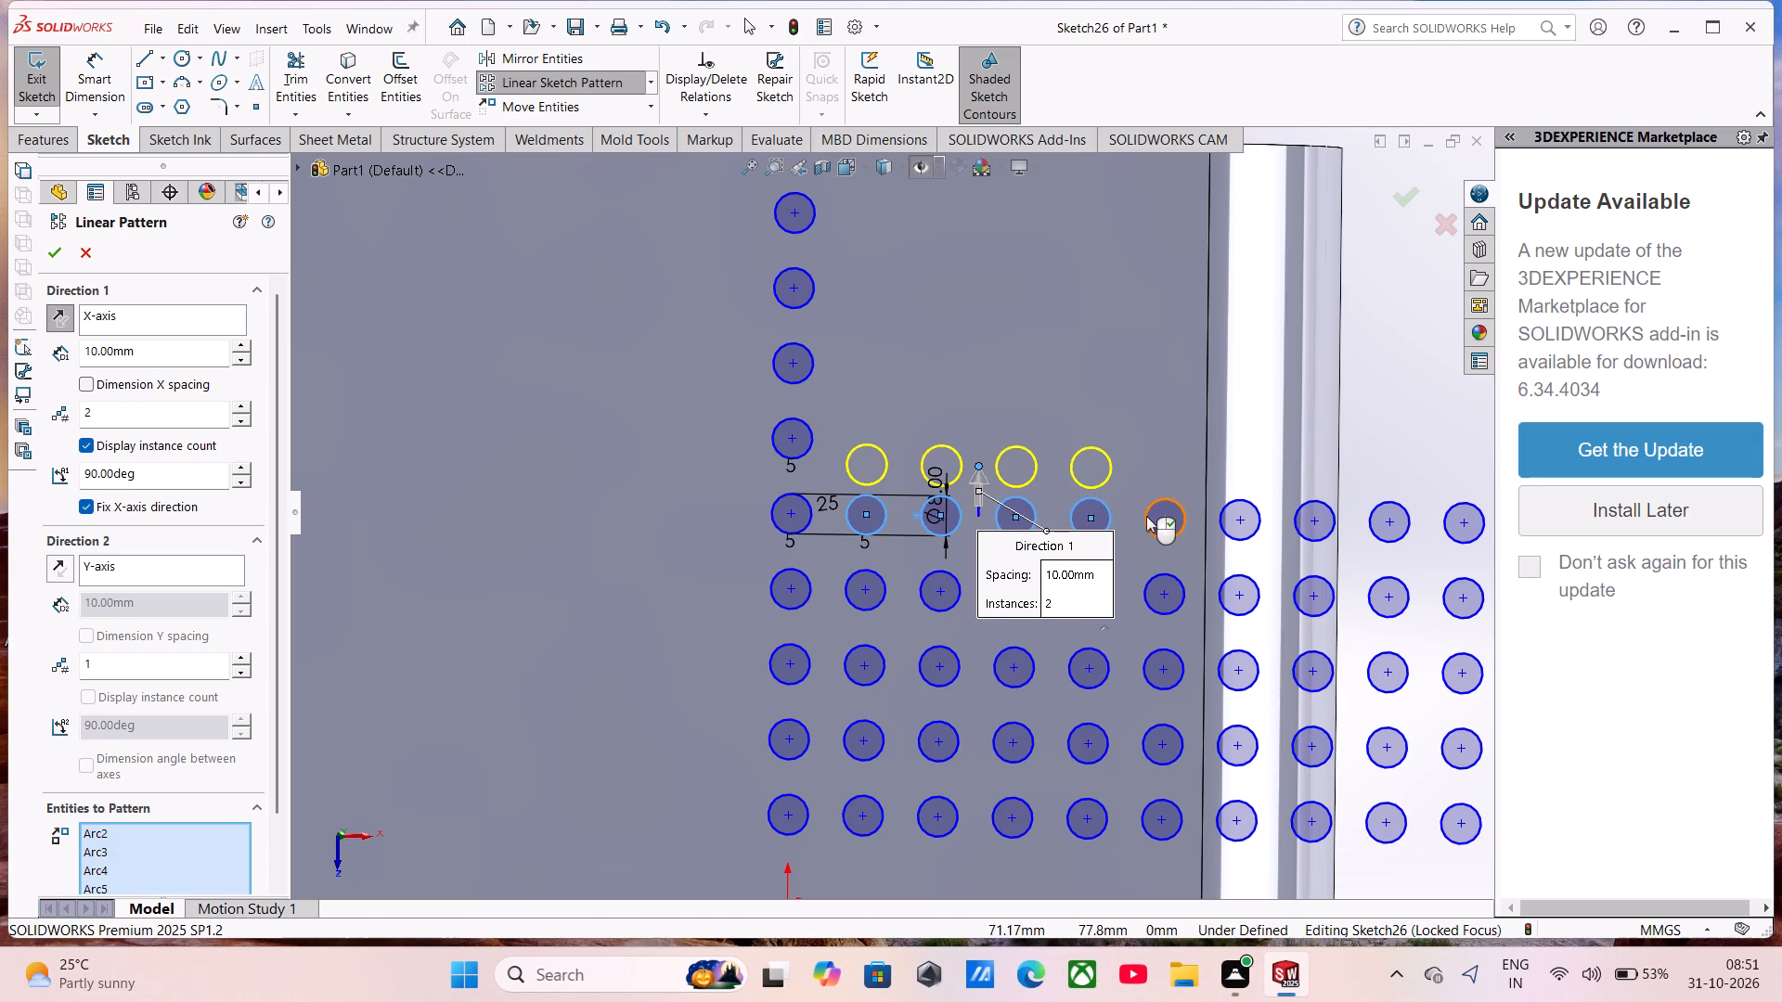
click(1146, 517)
click(1234, 508)
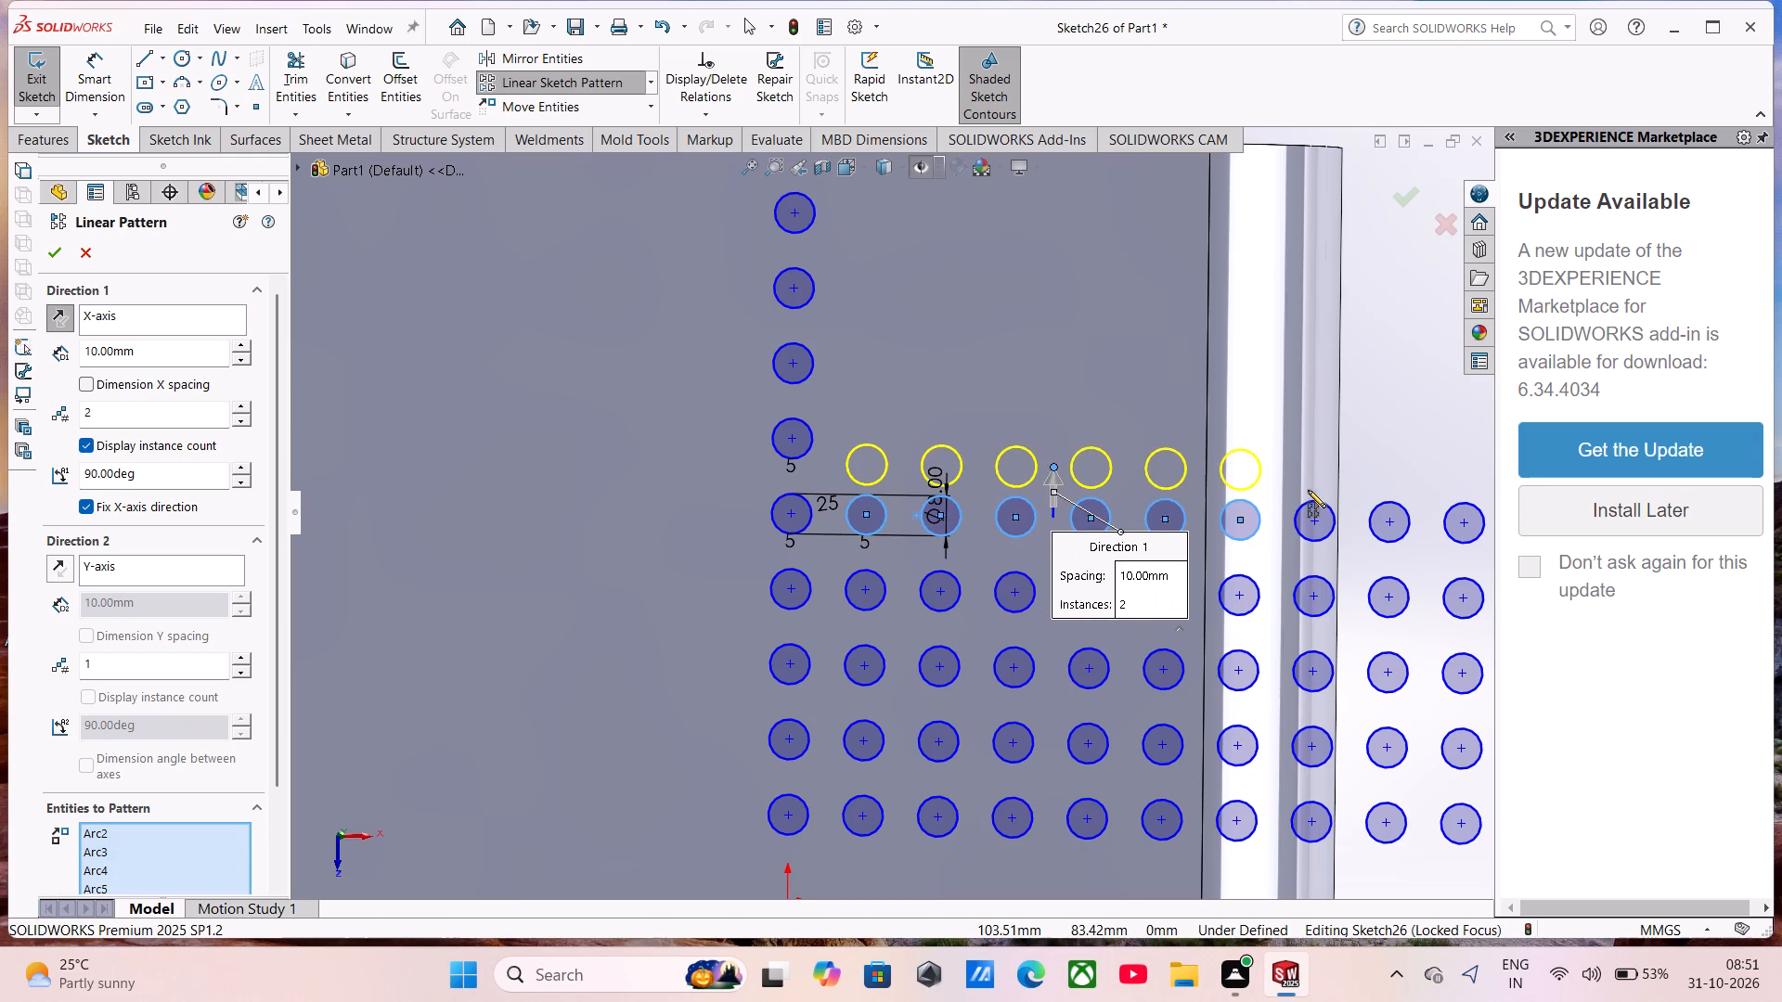
double_click(1320, 506)
click(1381, 513)
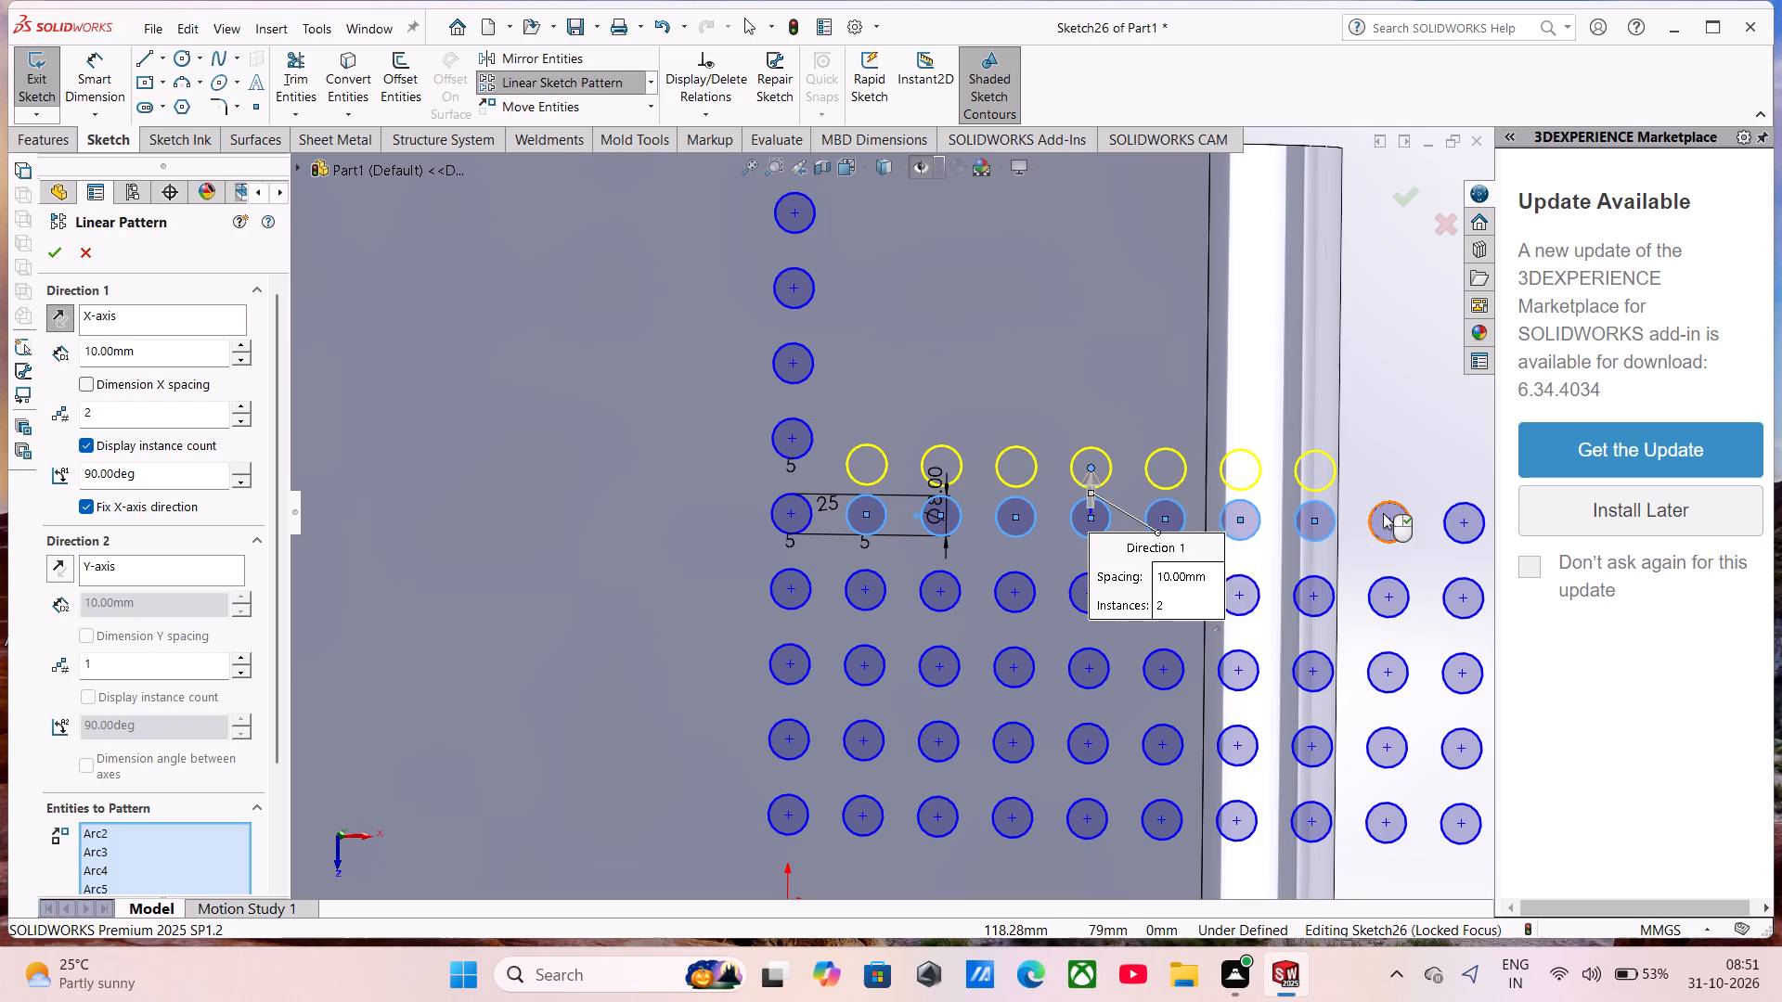
click(1461, 513)
Add the eleventh through seventeenth circles of the horizontal row to the entities to pattern.
scroll(1457, 513, up, 4)
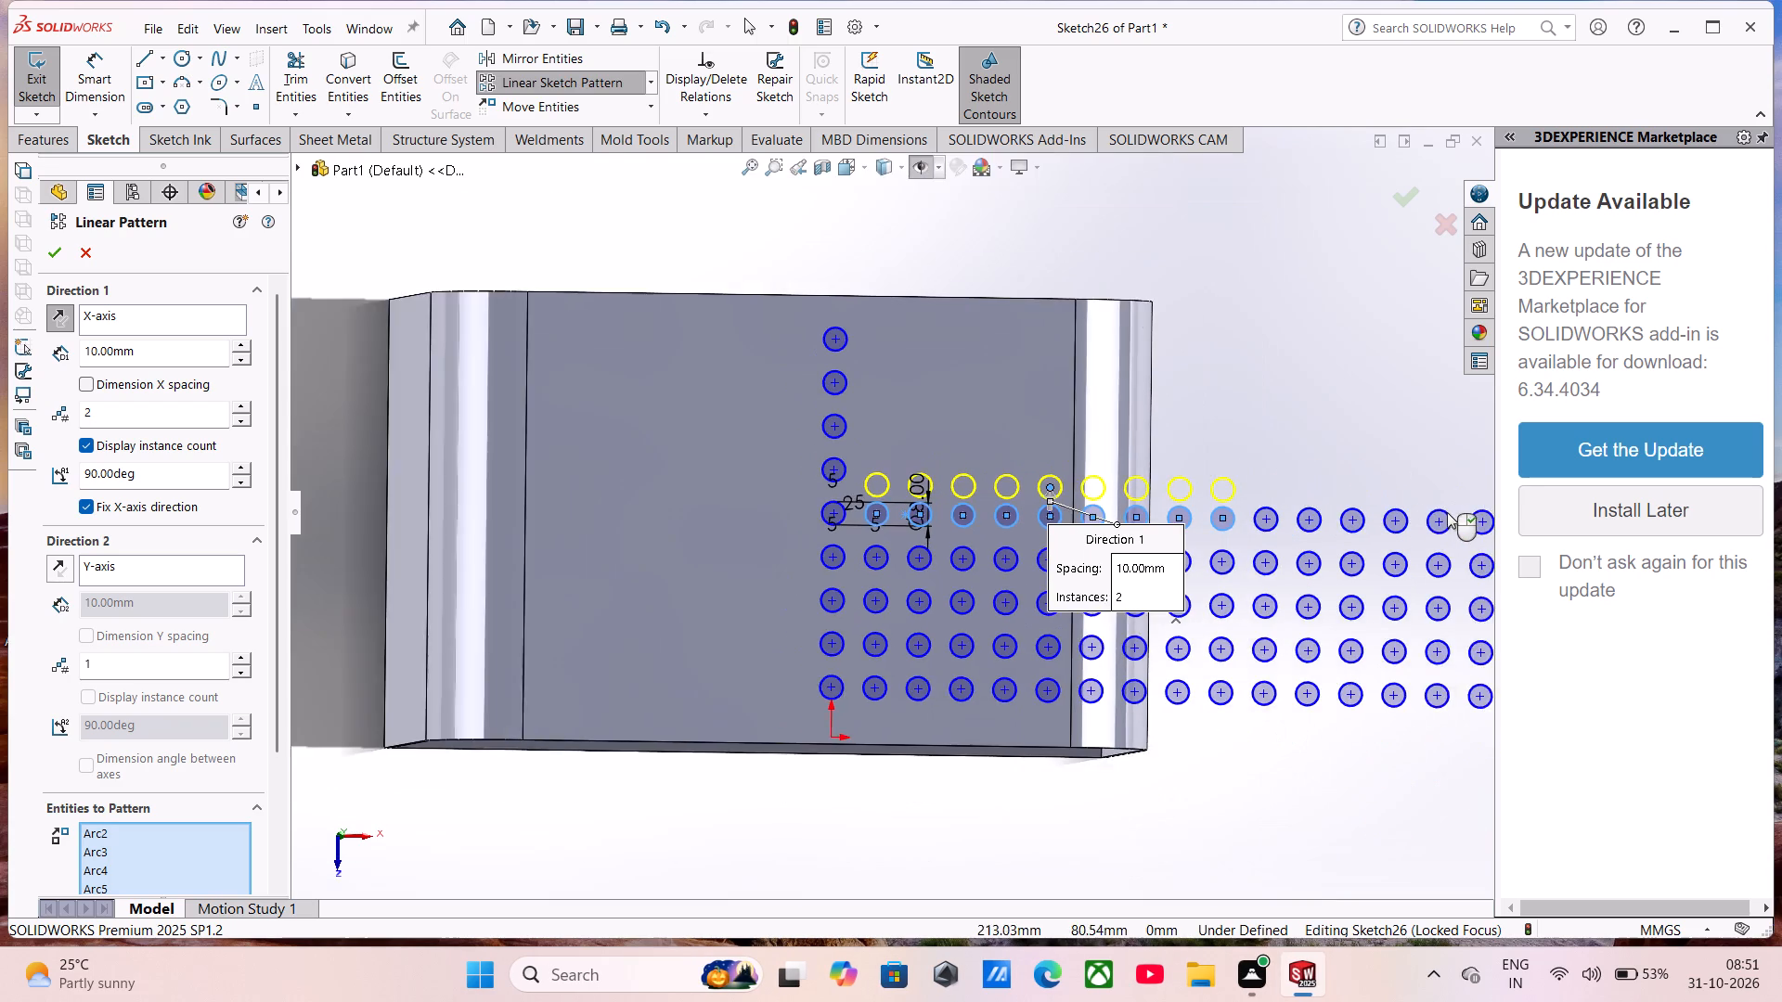
click(1413, 520)
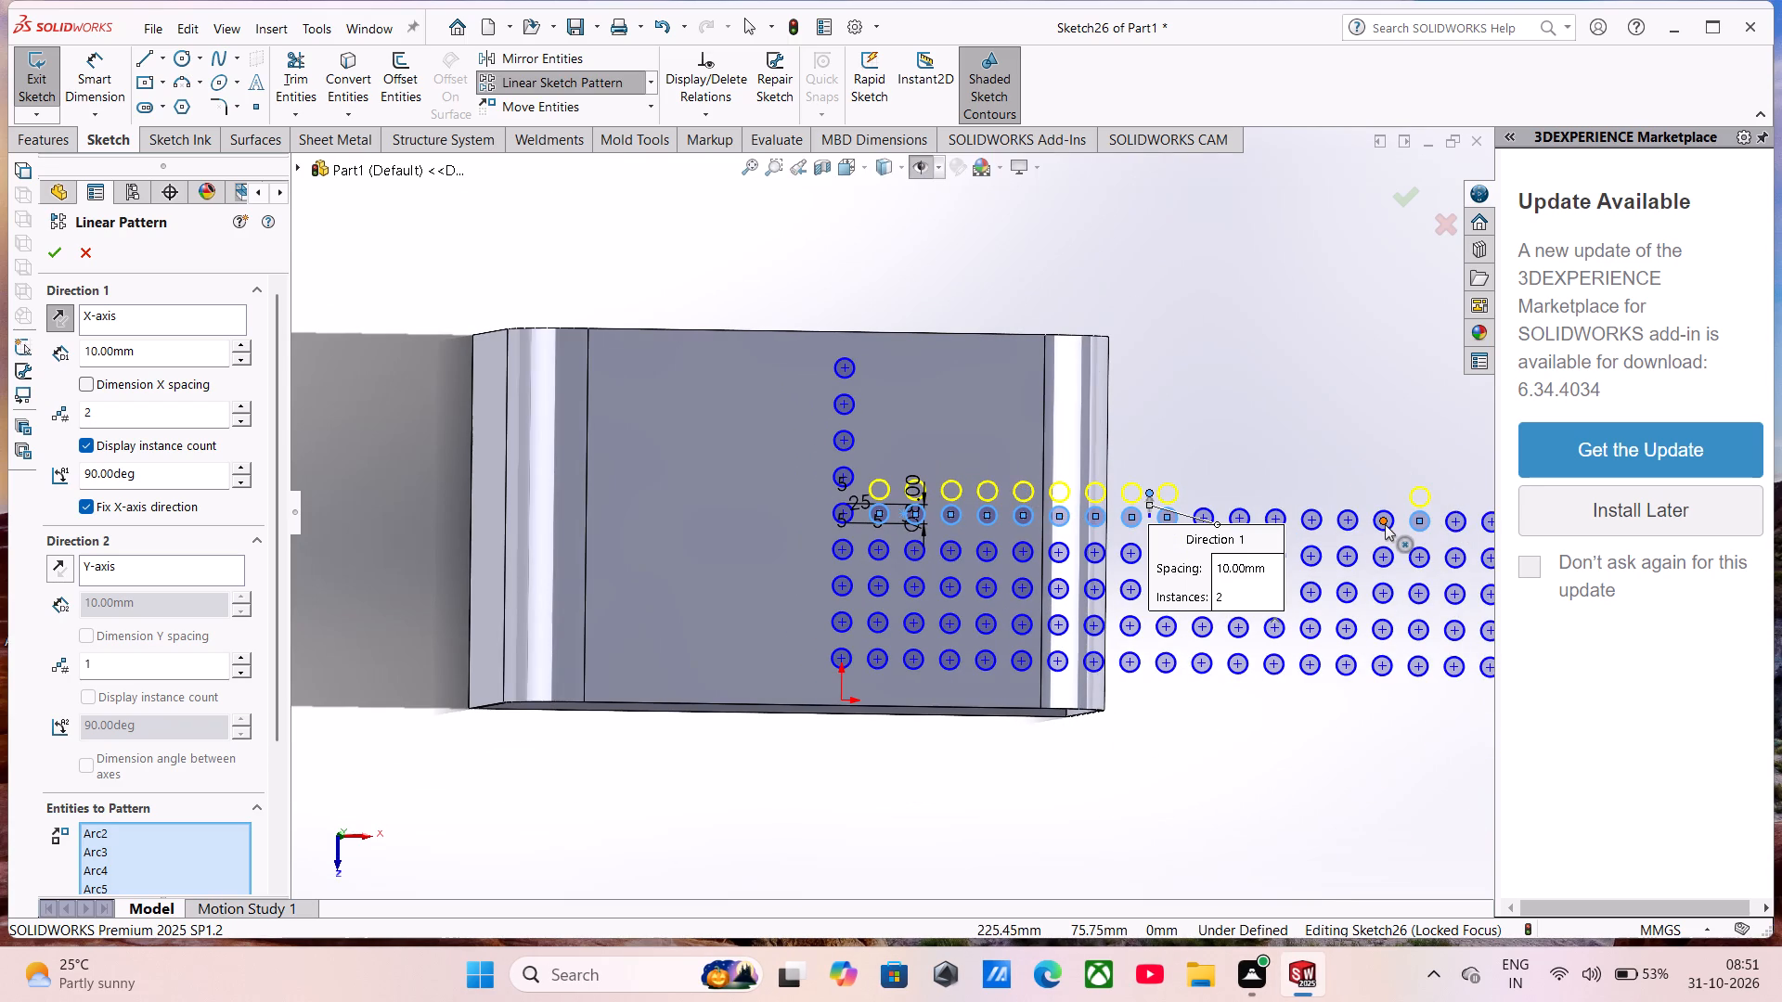
click(1390, 509)
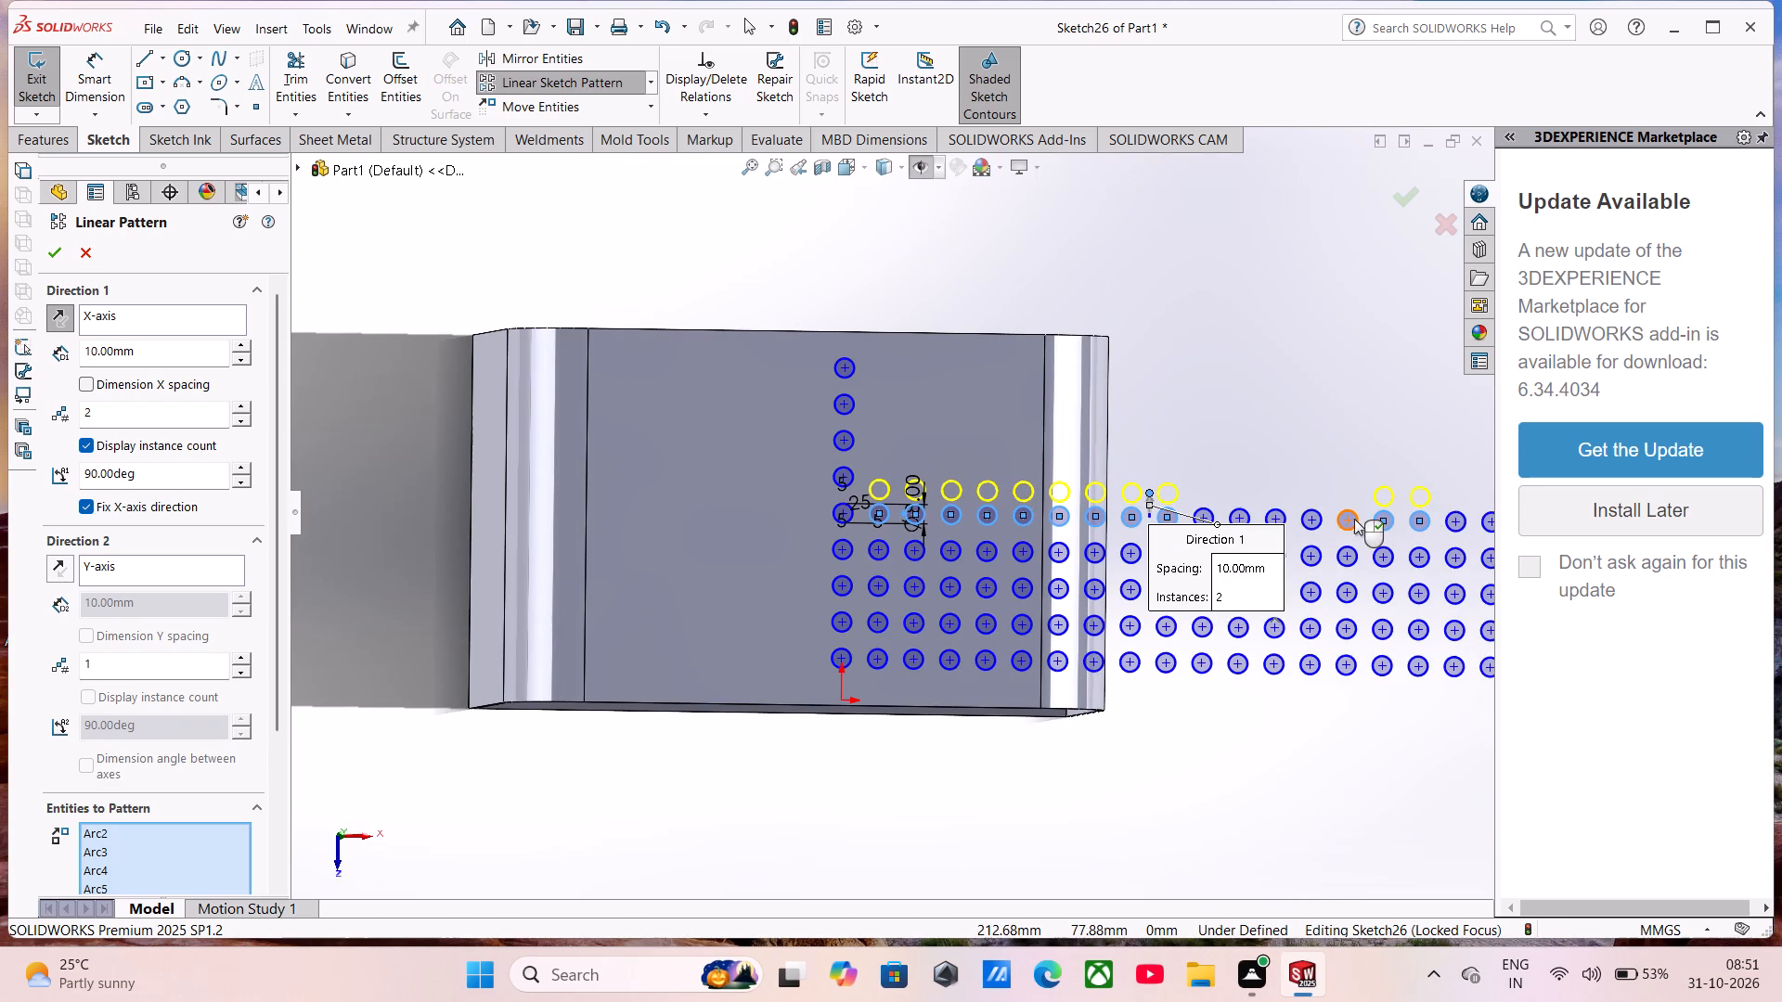
click(1338, 508)
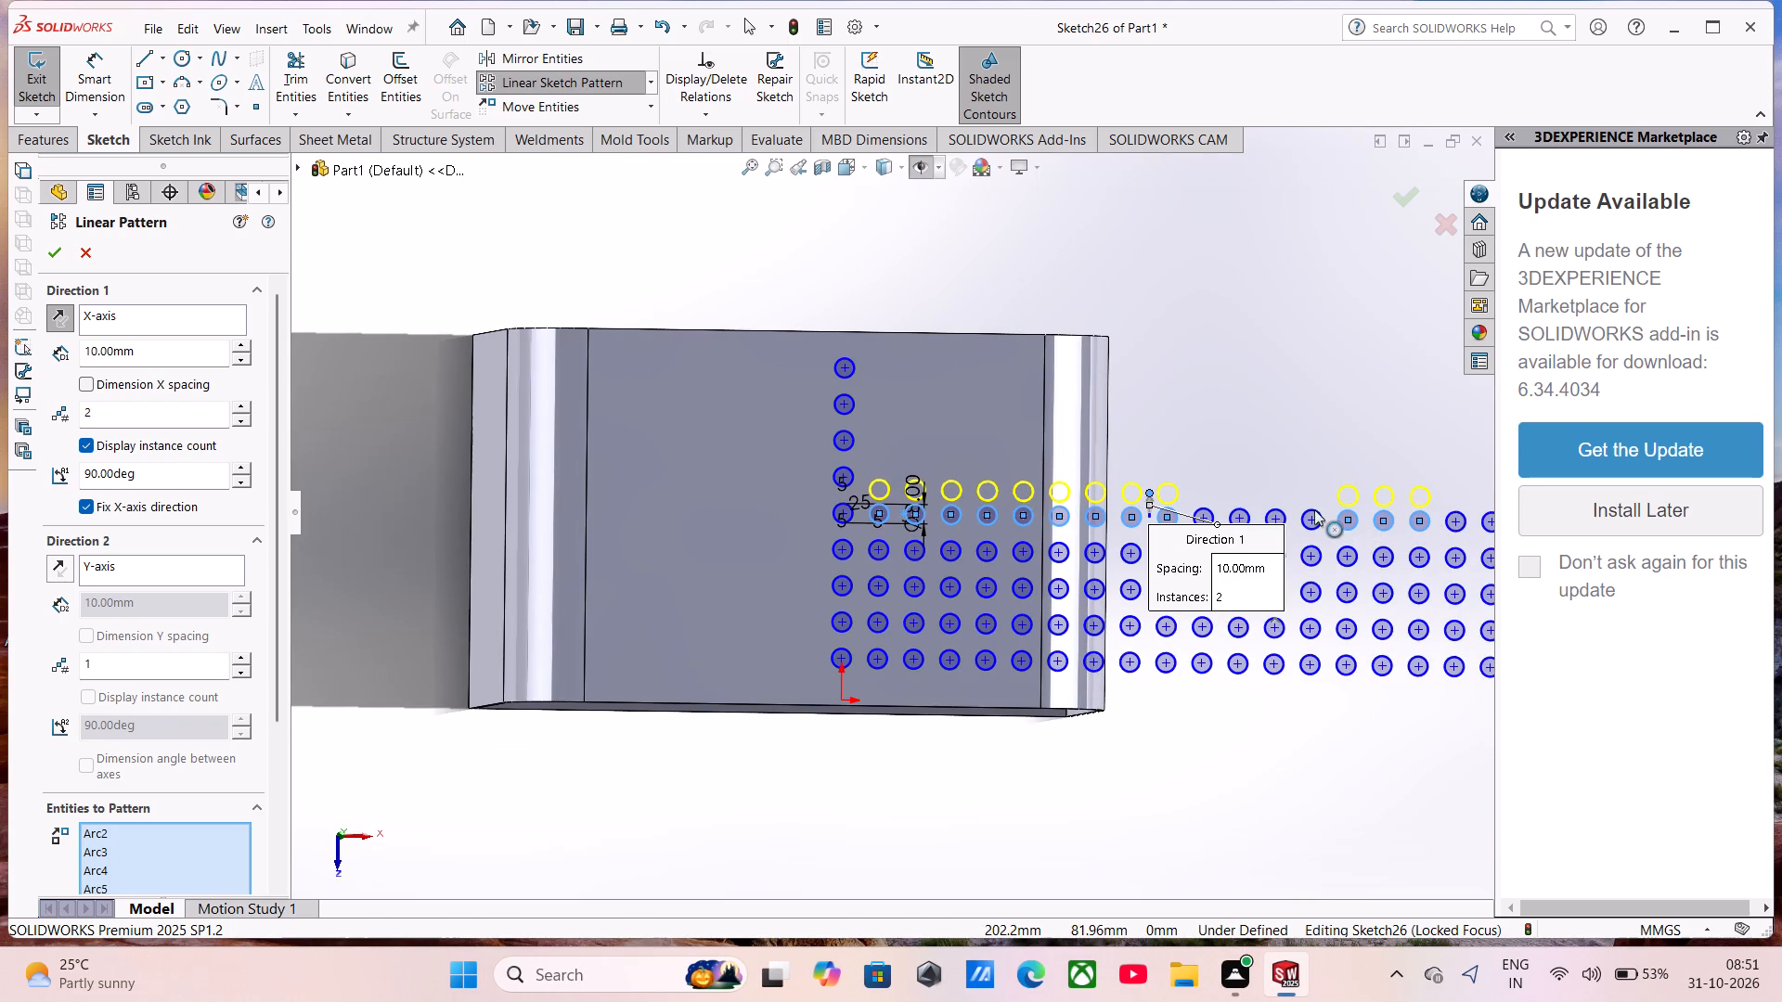
click(1312, 510)
click(1283, 510)
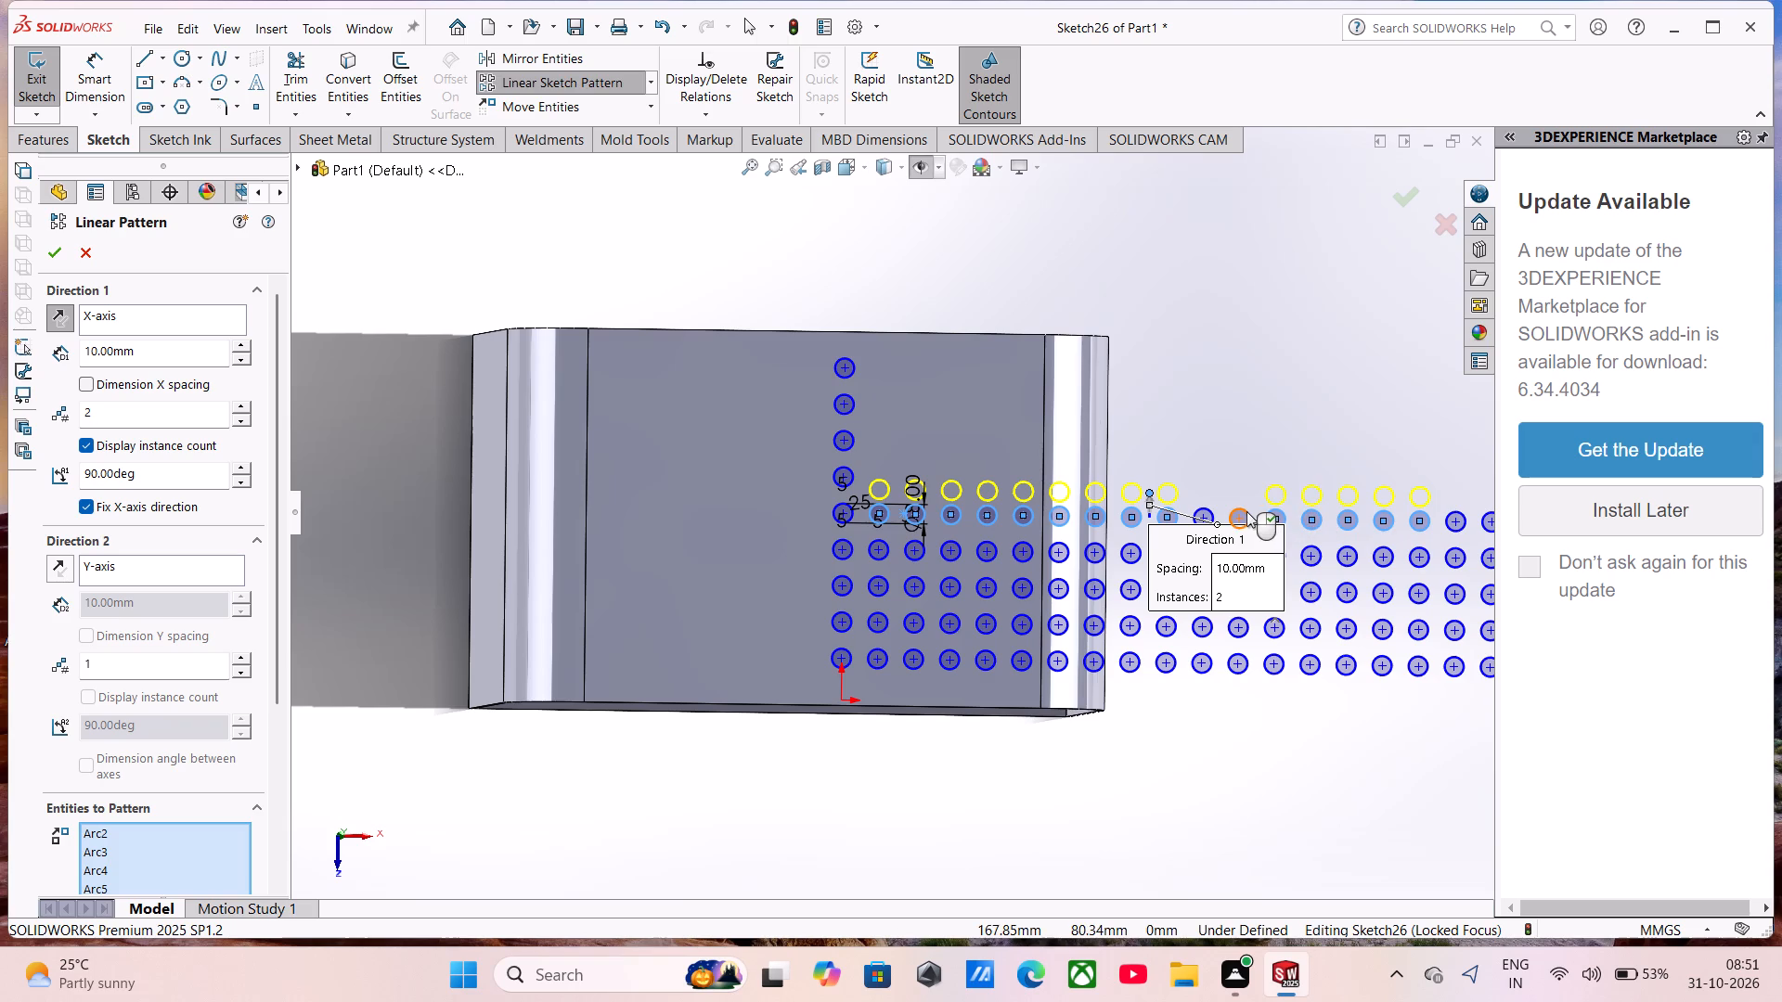
click(1246, 511)
click(1215, 513)
Add the last eight circles of the horizontal row, through its far end, to the entities to pattern.
scroll(1383, 502, up, 3)
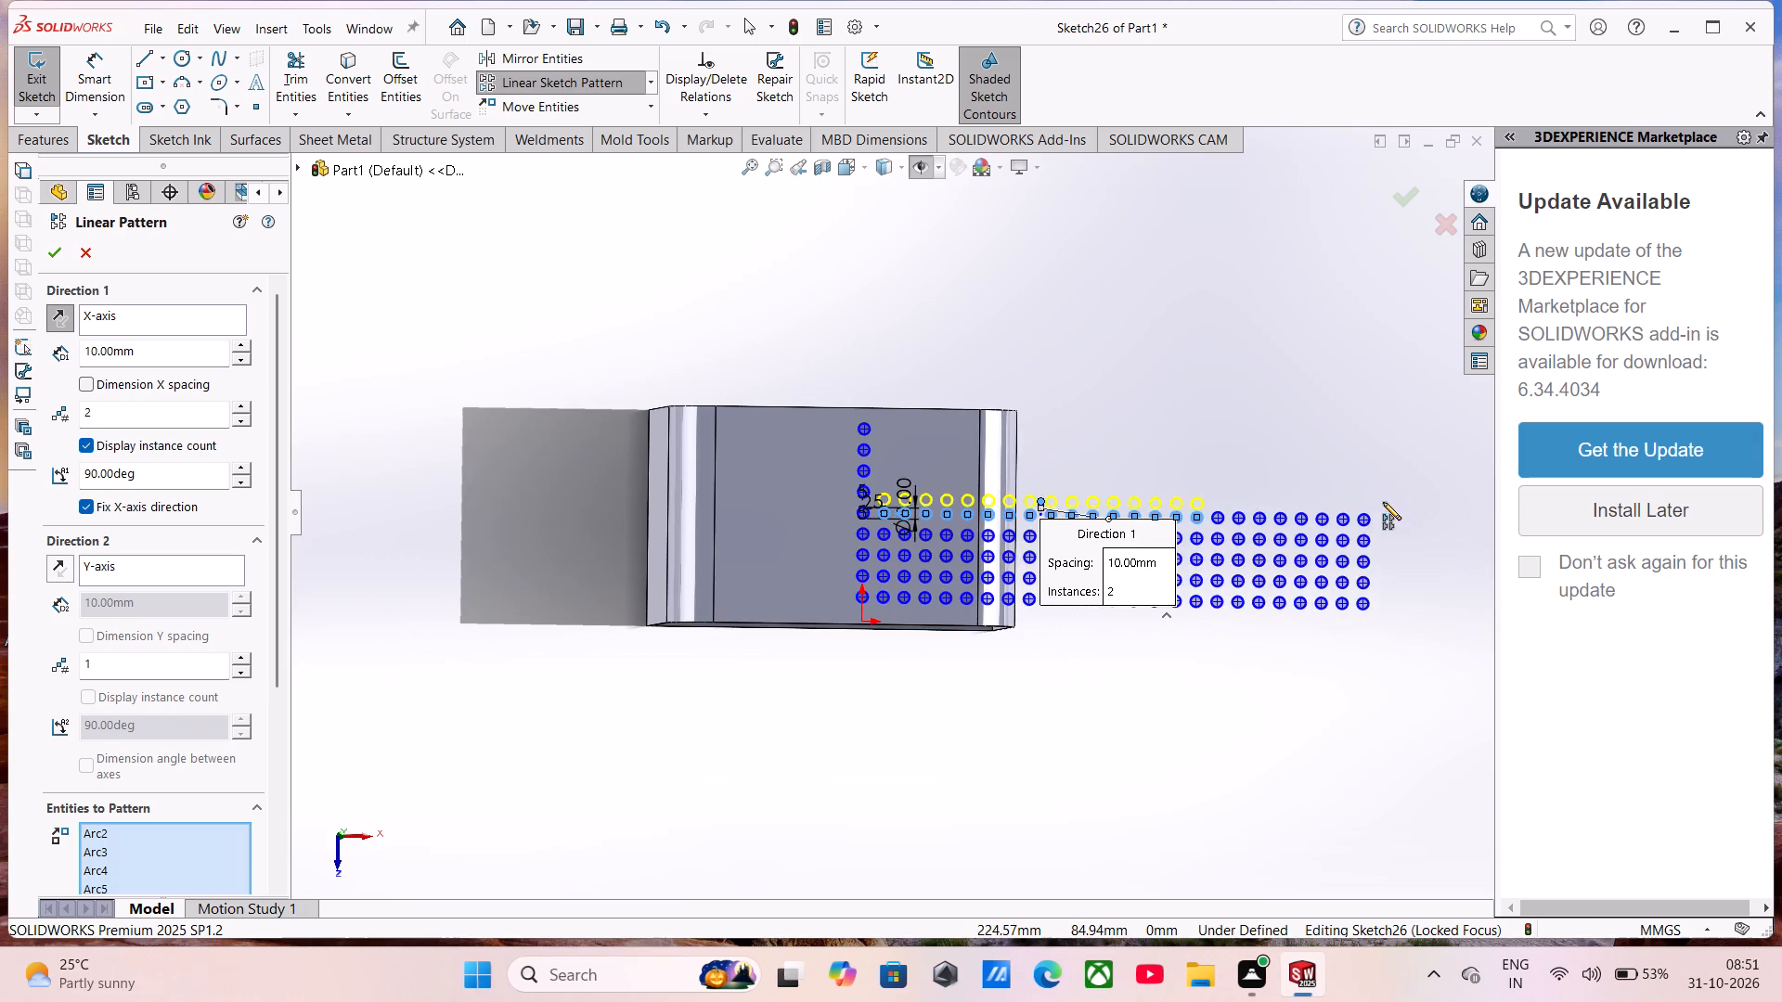
scroll(1360, 519, down, 3)
click(1295, 524)
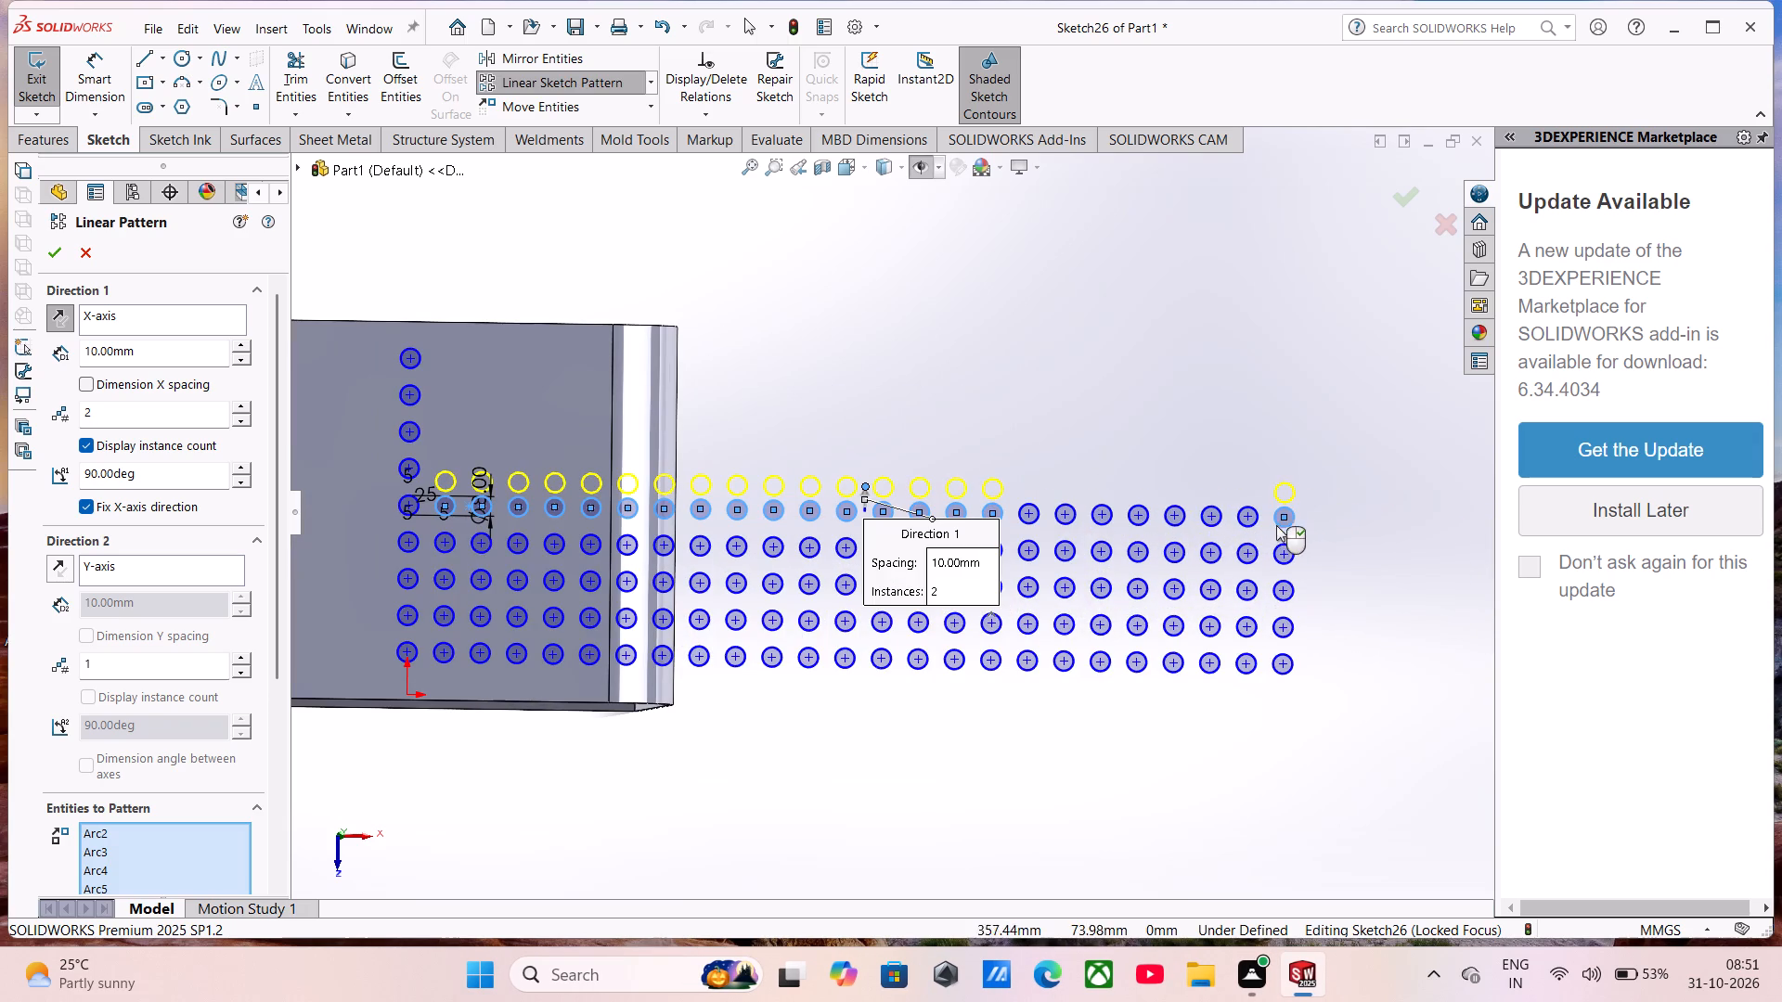
click(1252, 519)
click(1247, 508)
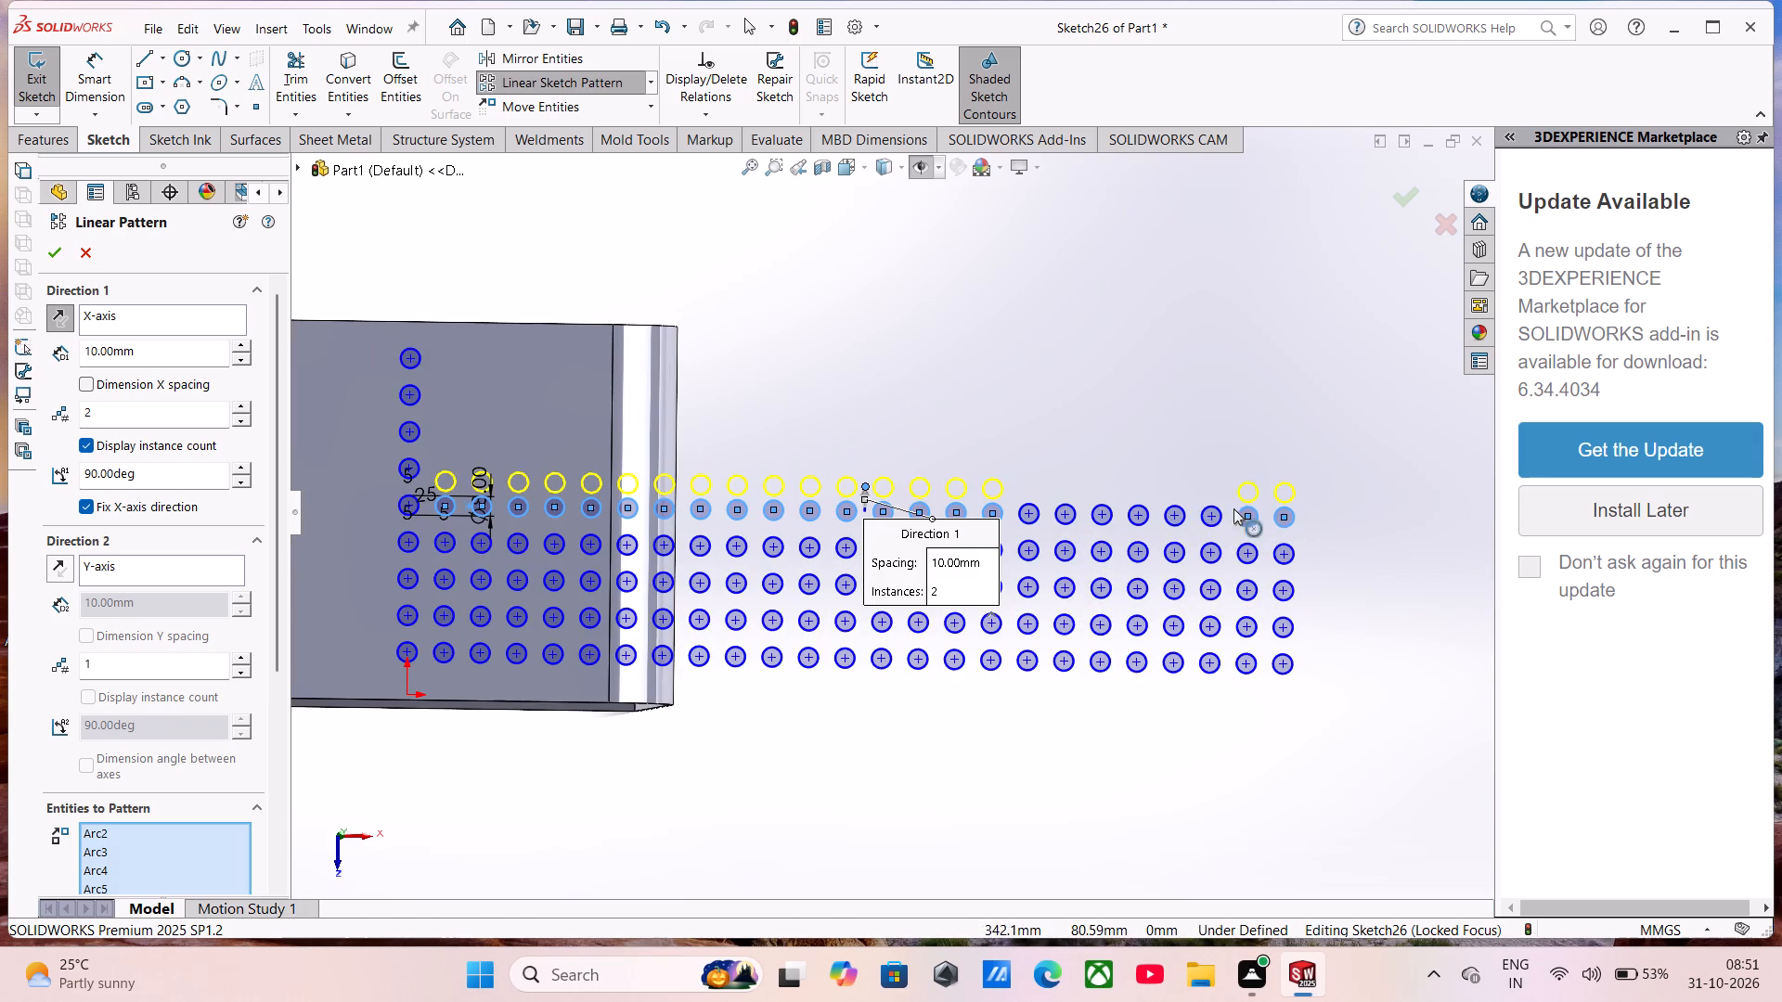
click(1222, 510)
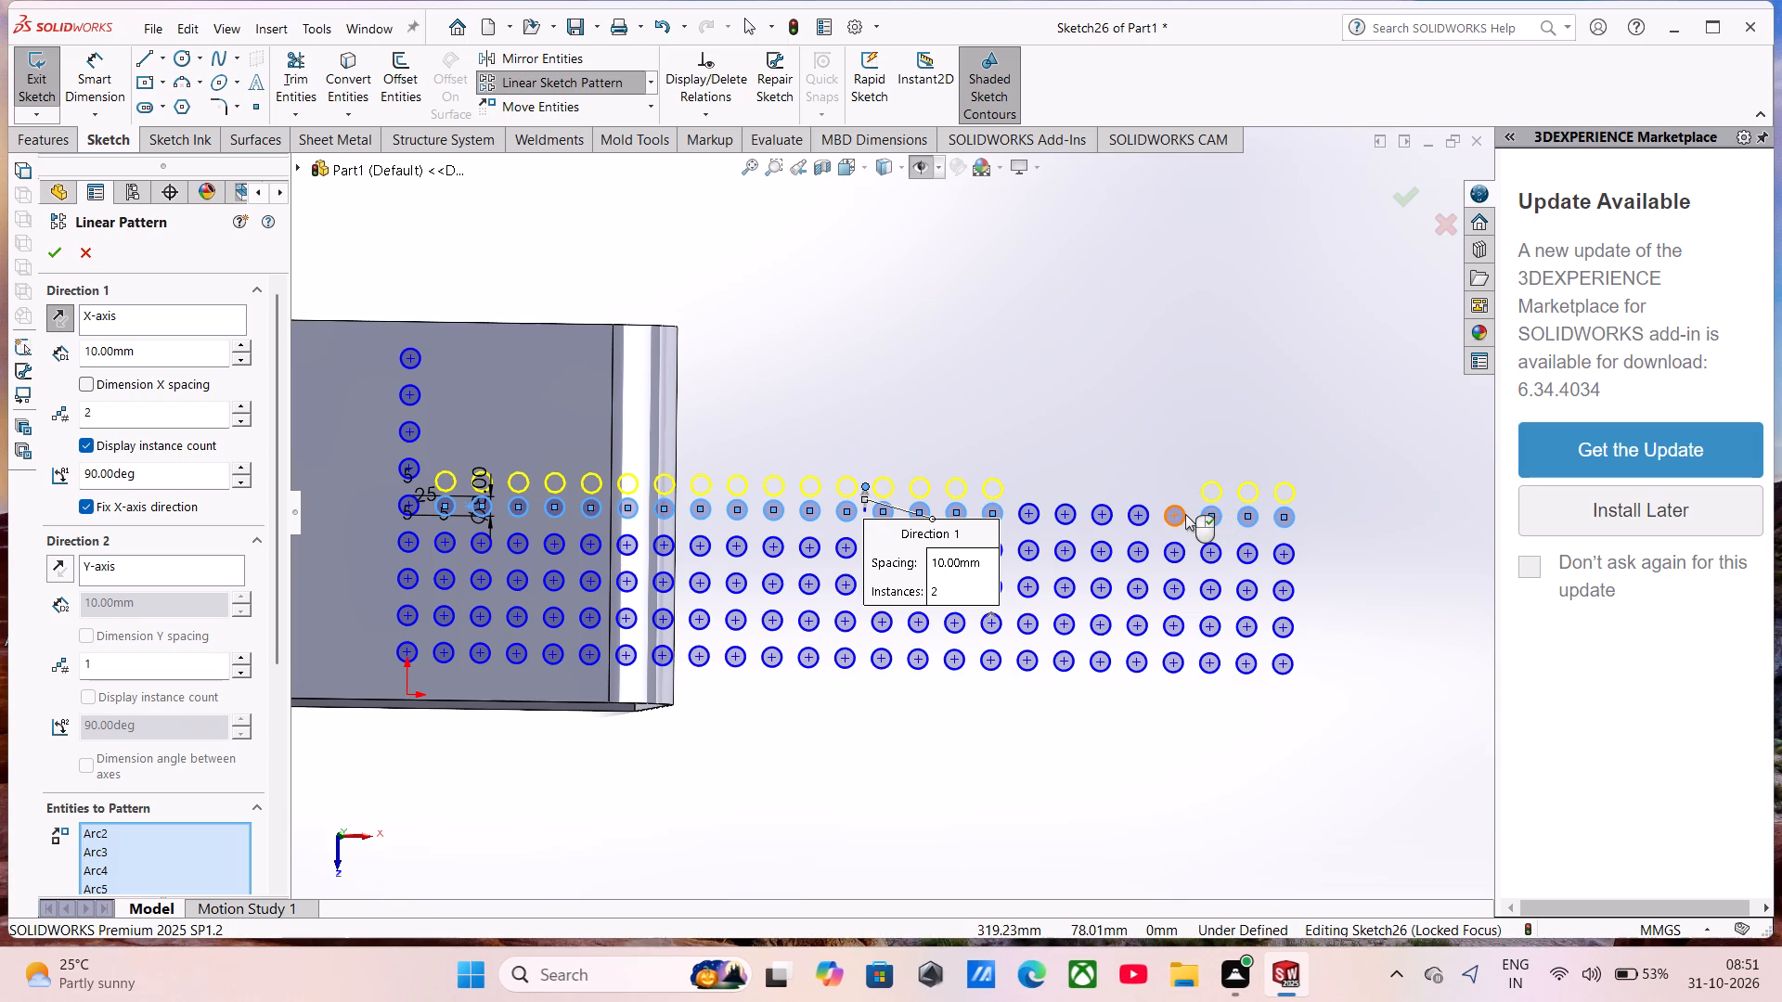
click(1185, 514)
click(1148, 513)
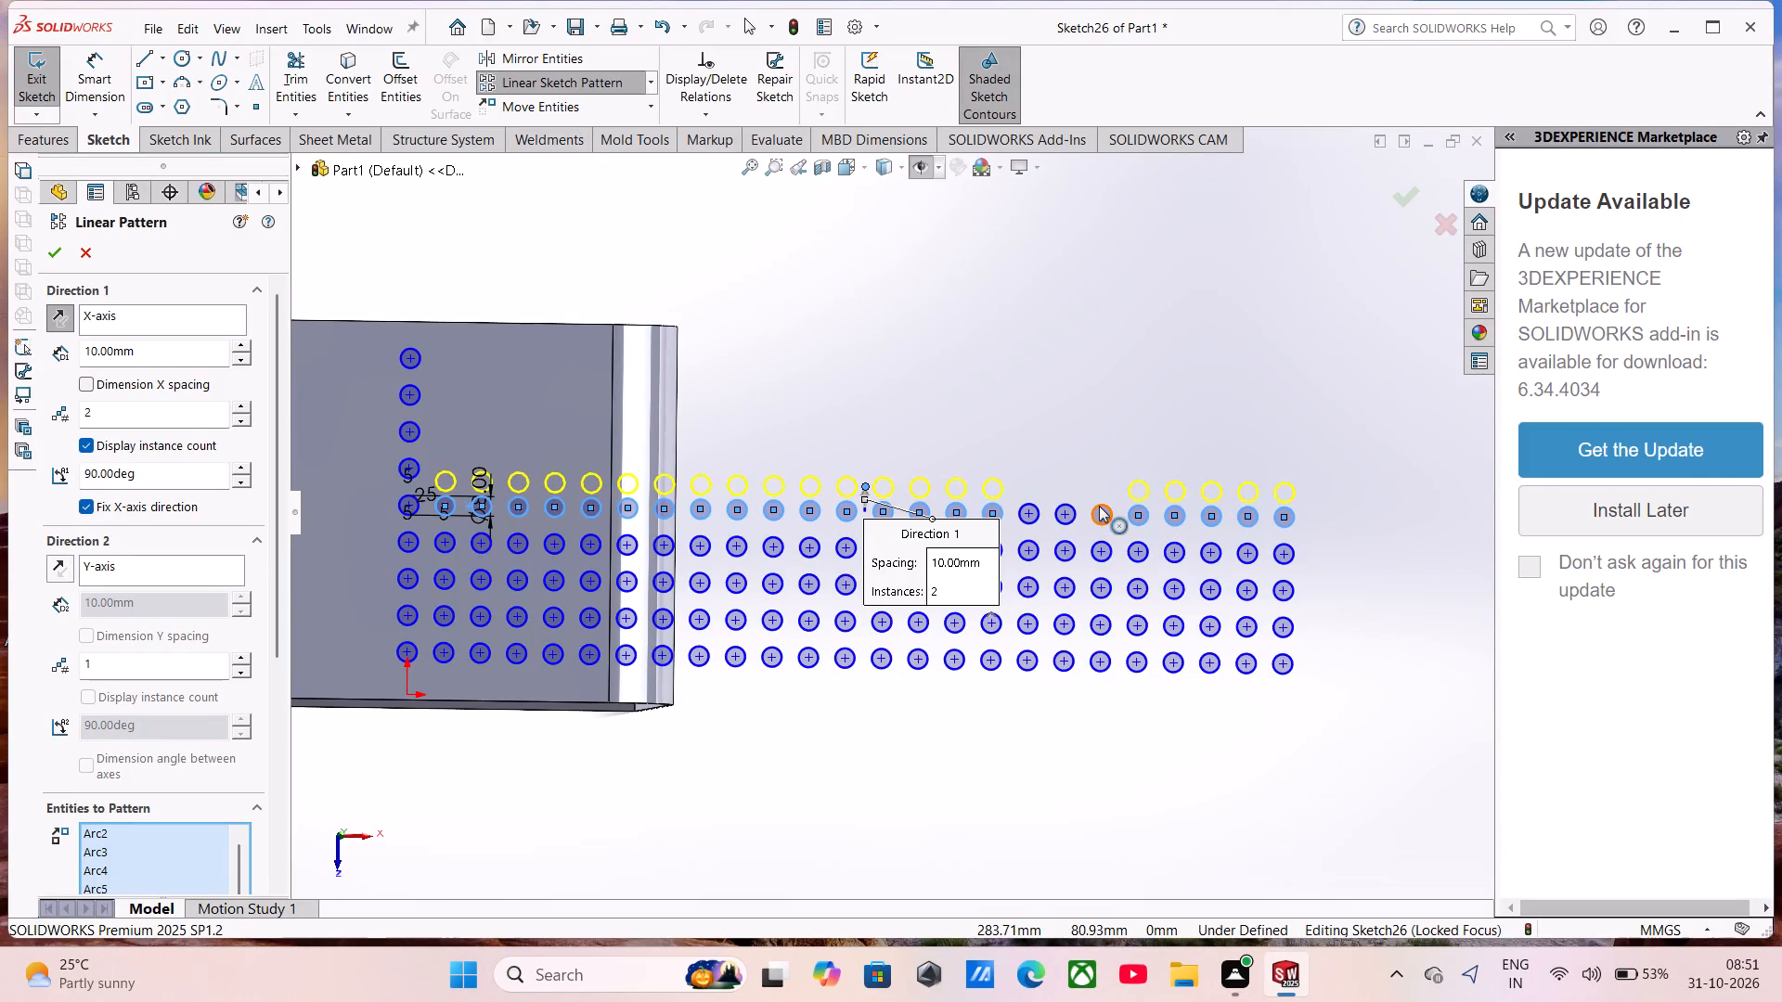
click(1099, 506)
click(1076, 512)
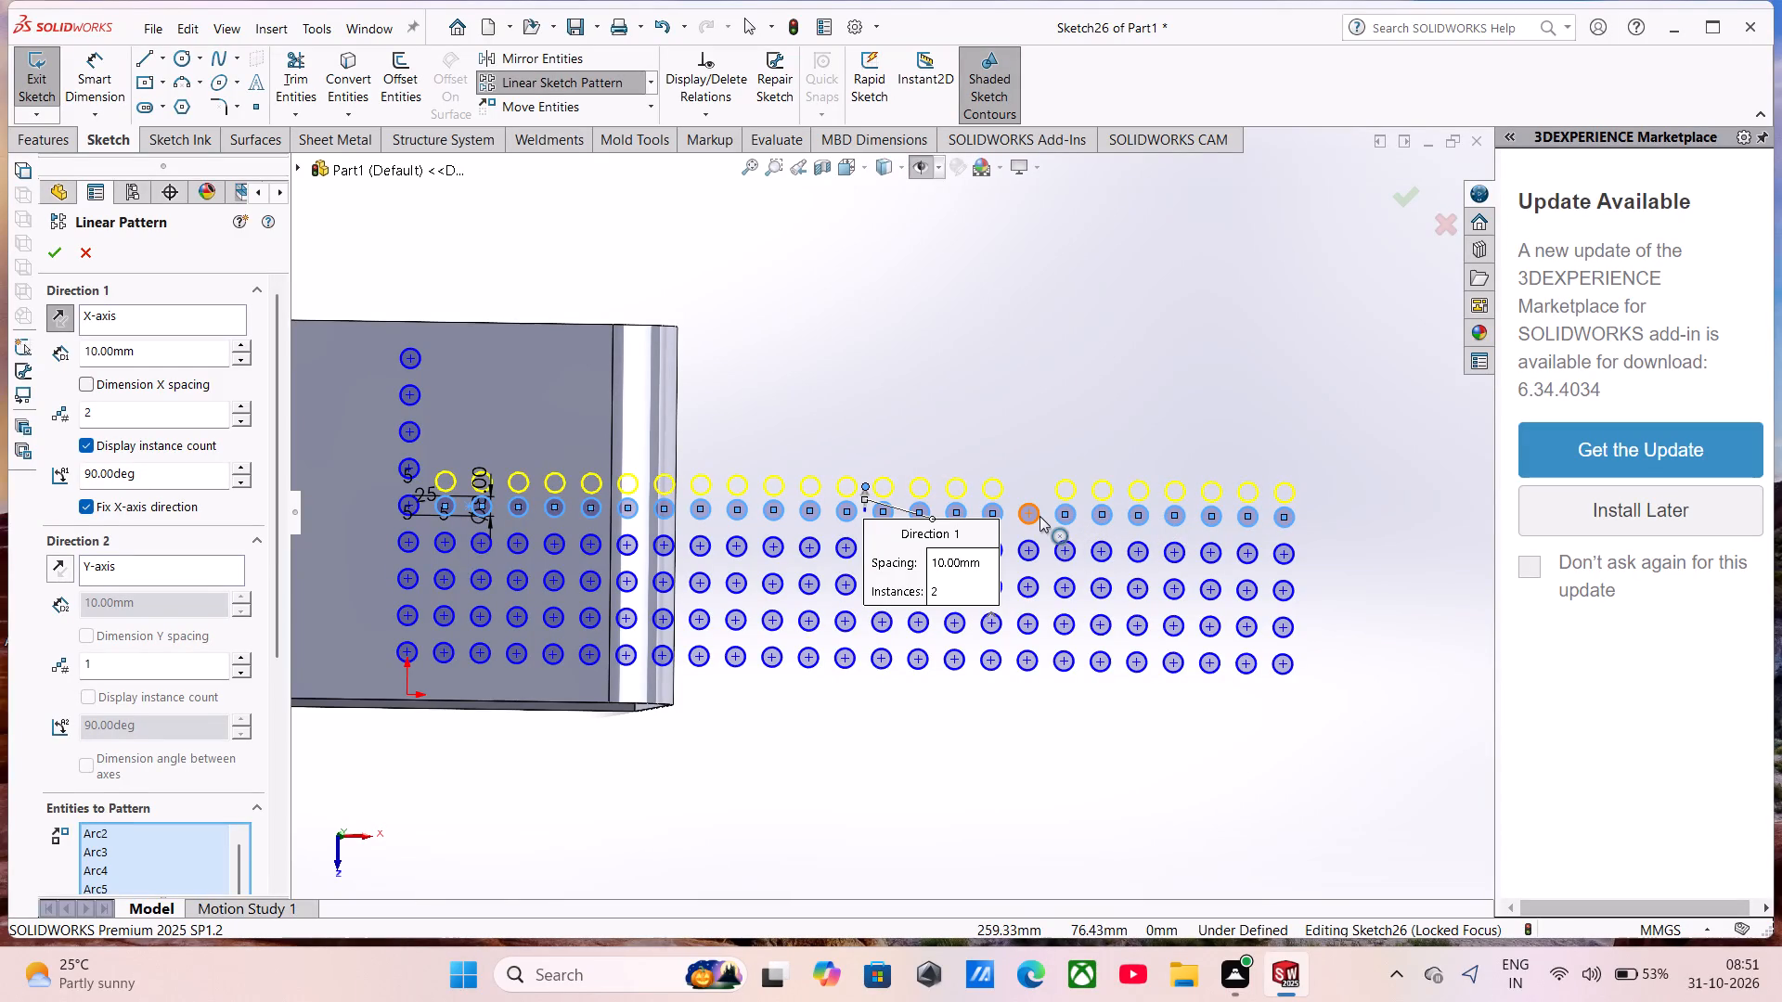
click(1039, 516)
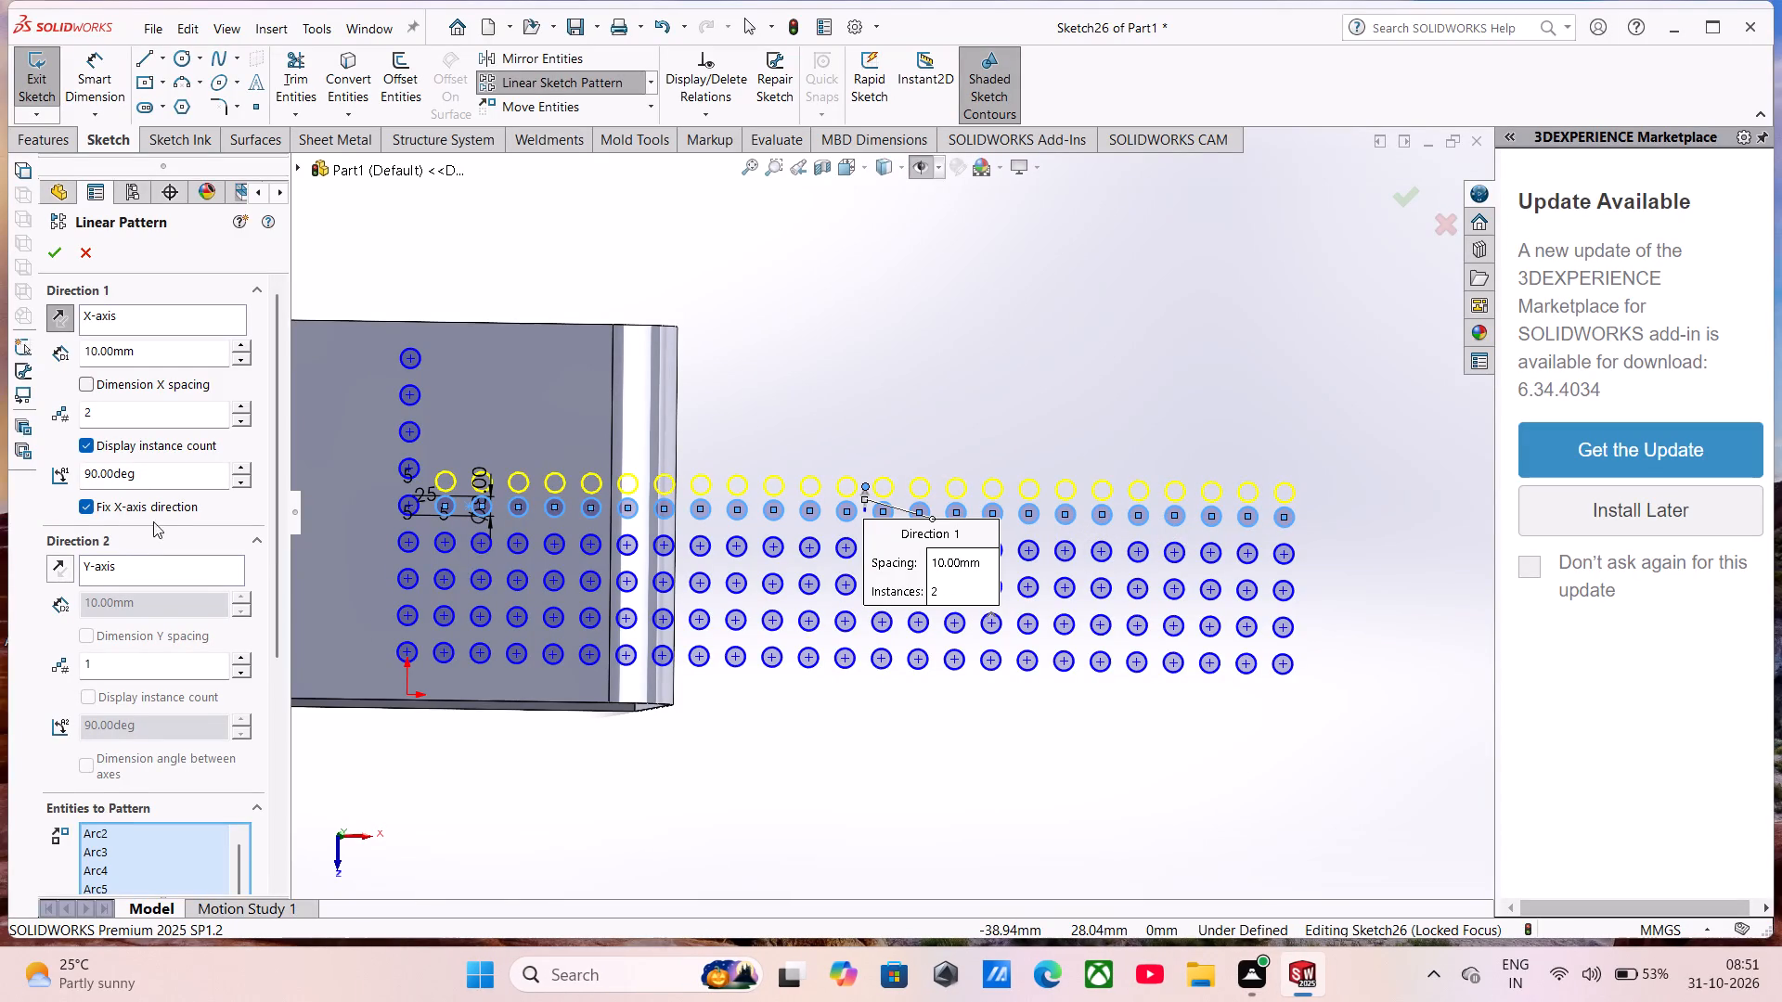
Set the upward pattern to 5 instances spaced 15 mm apart and create the rows of circles above.
click(242, 407)
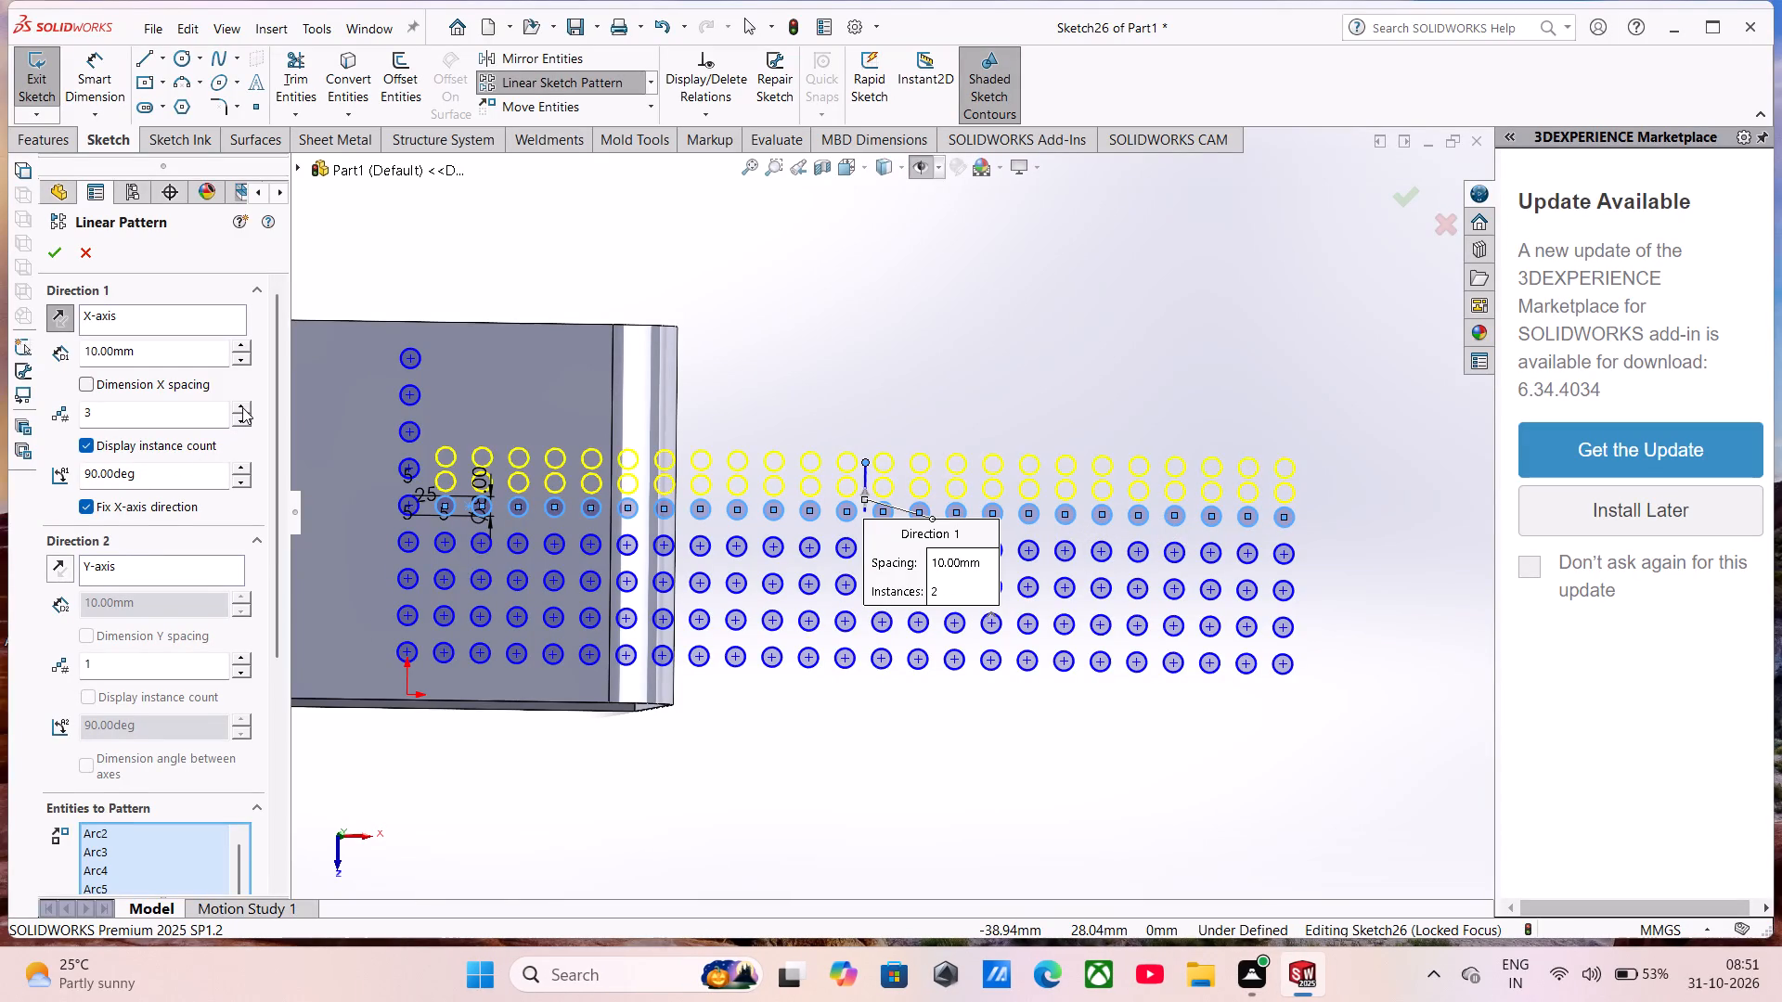
click(242, 407)
click(242, 407)
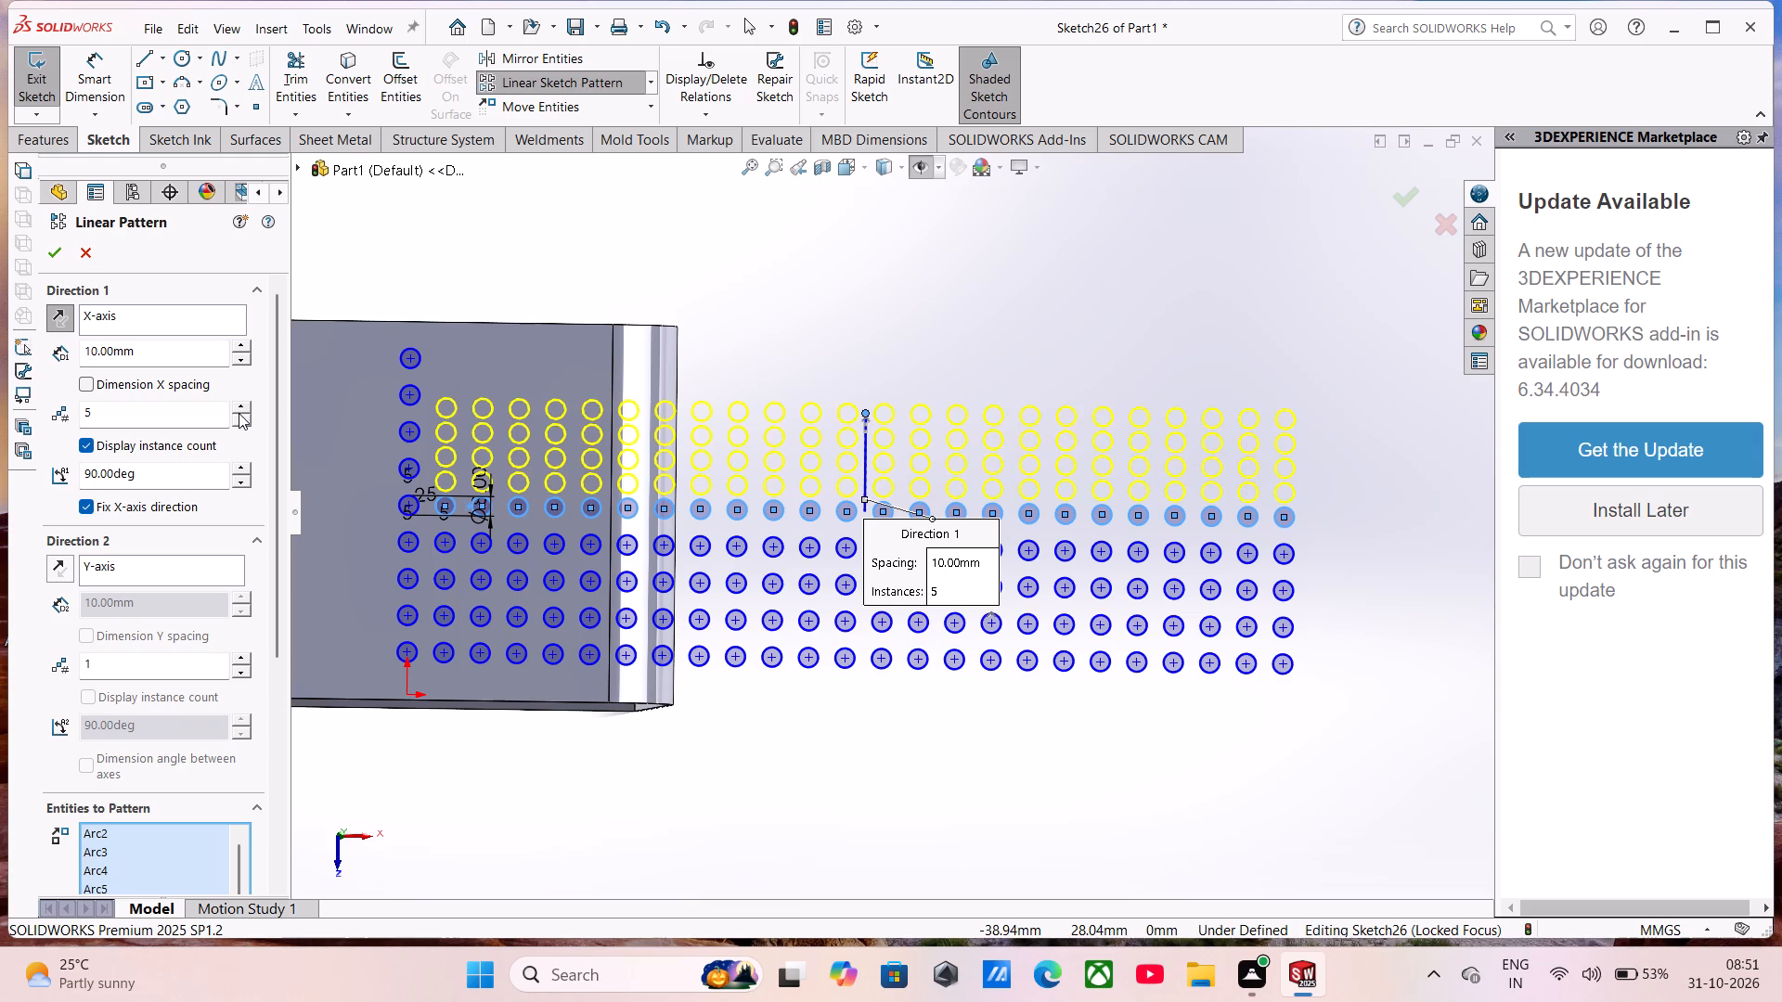
drag(176, 352, 19, 379)
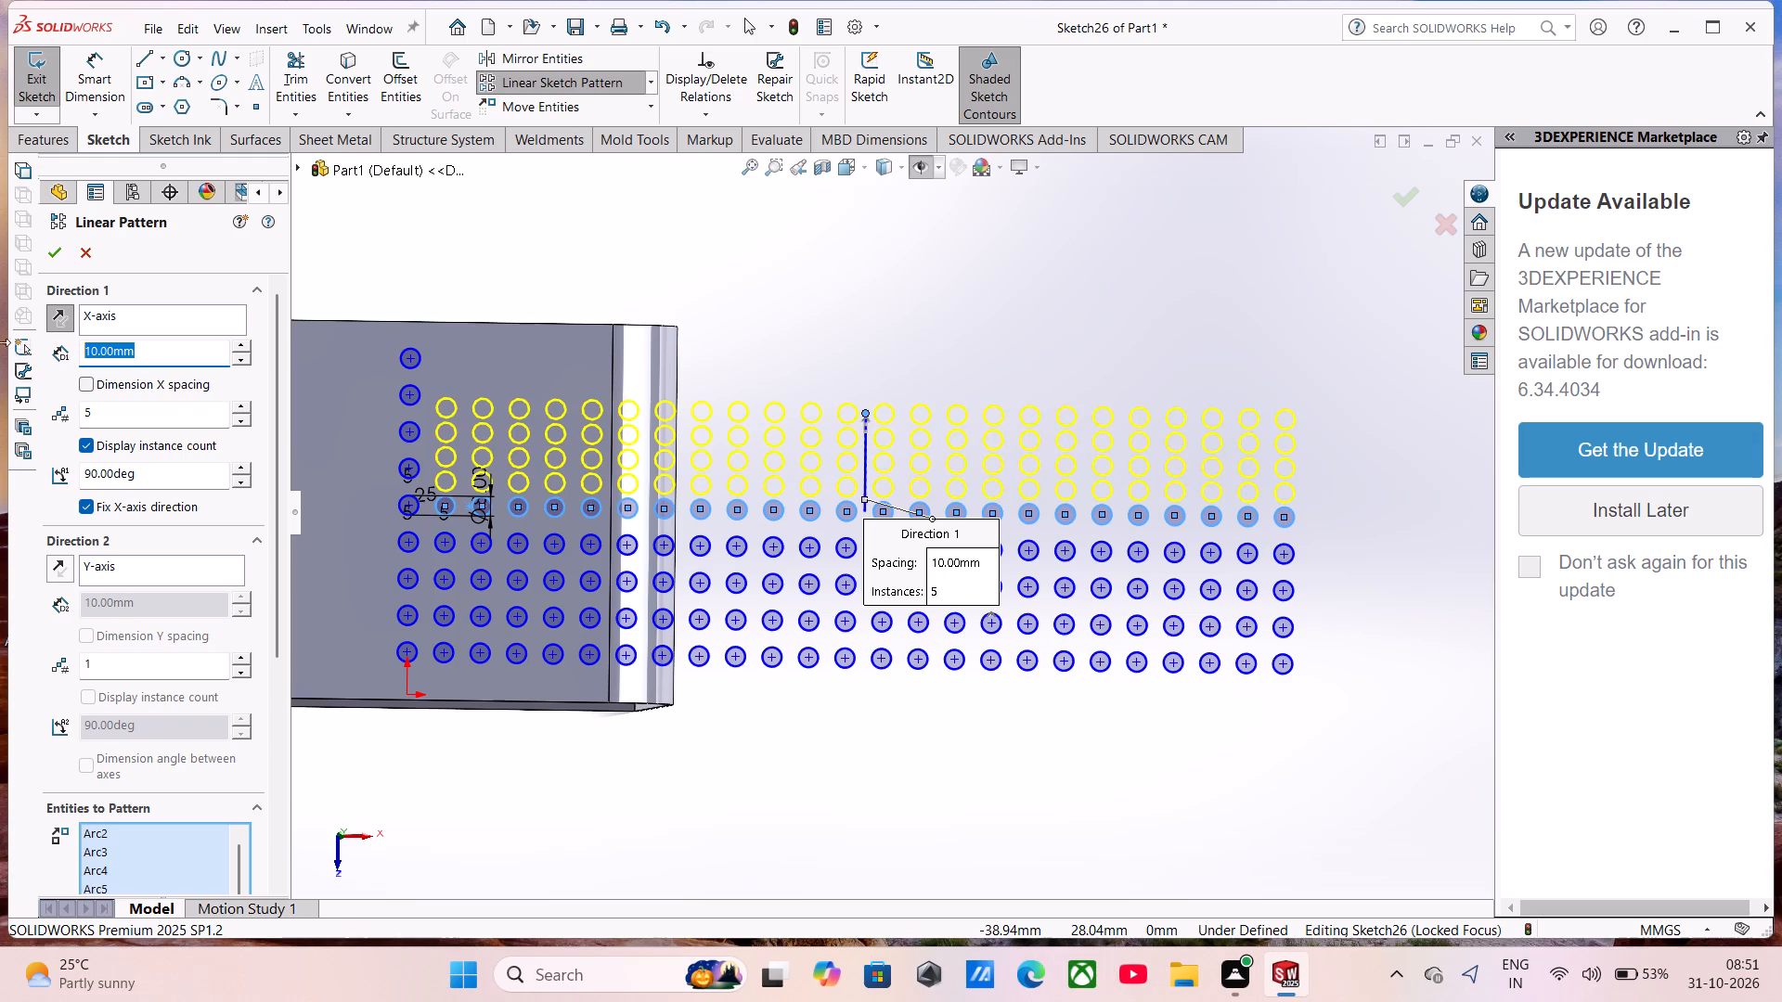
text(15)
key(Return)
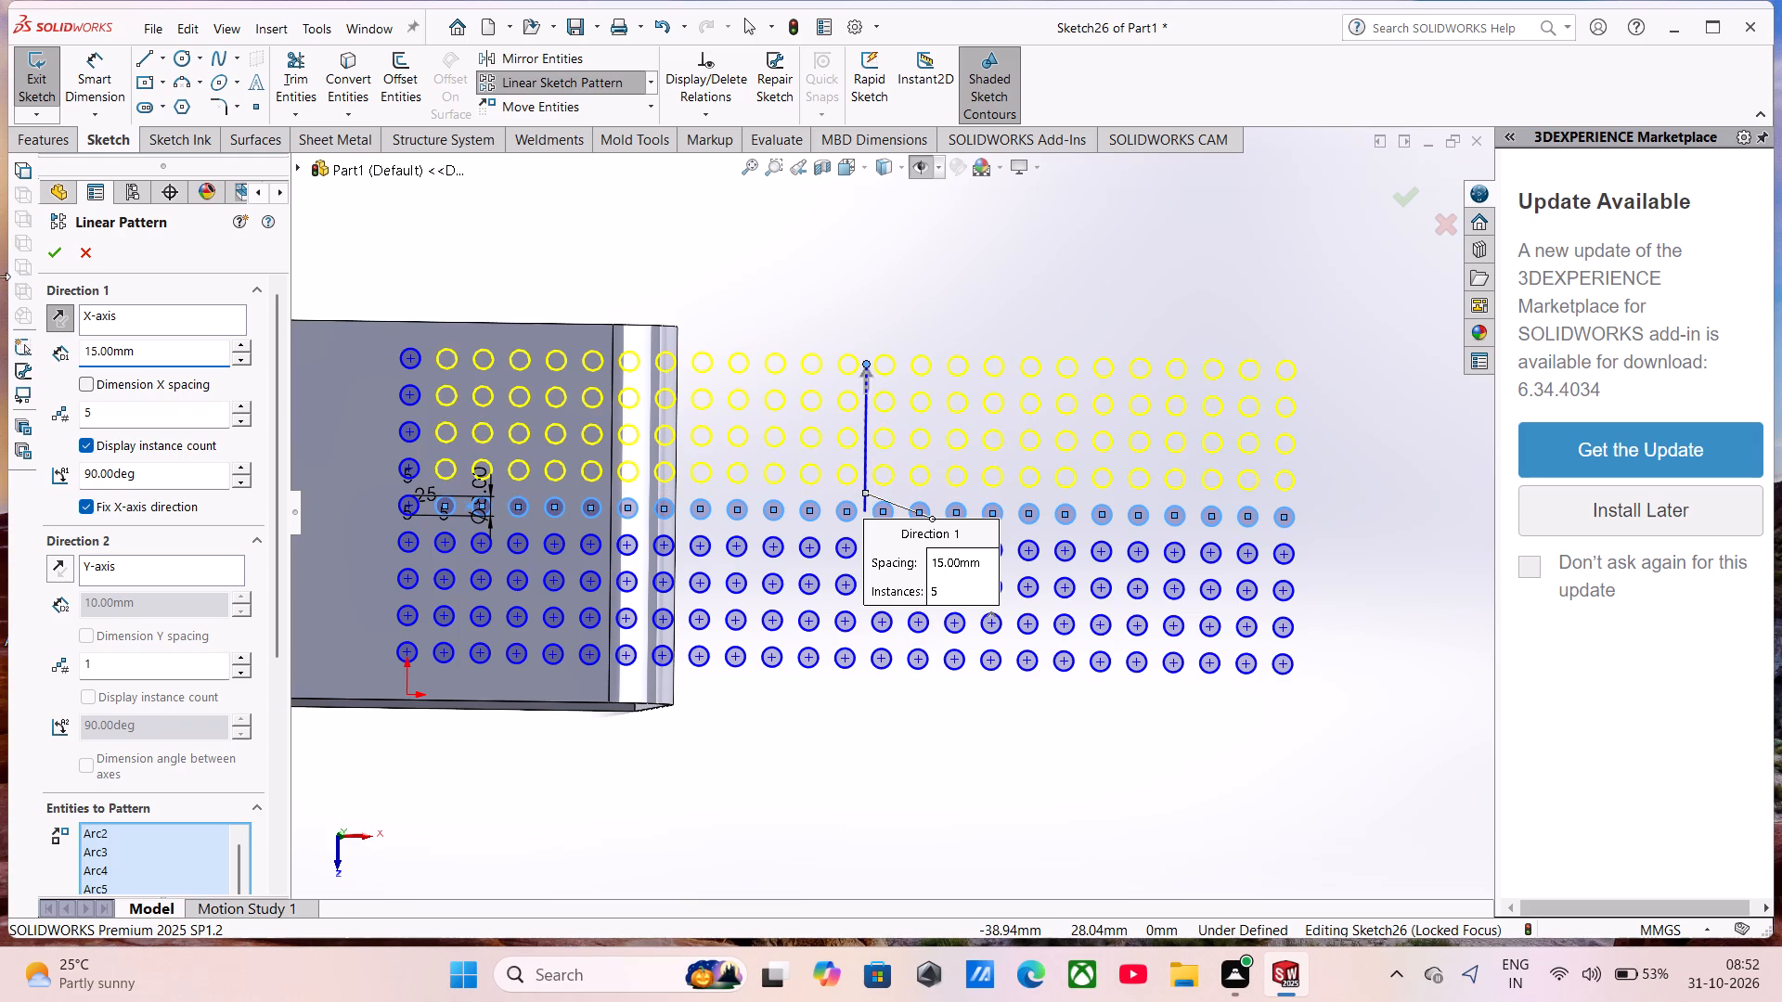
click(51, 261)
Mirror the entire grid of circles about the Right Plane, keeping the original circles.
scroll(464, 450, up, 3)
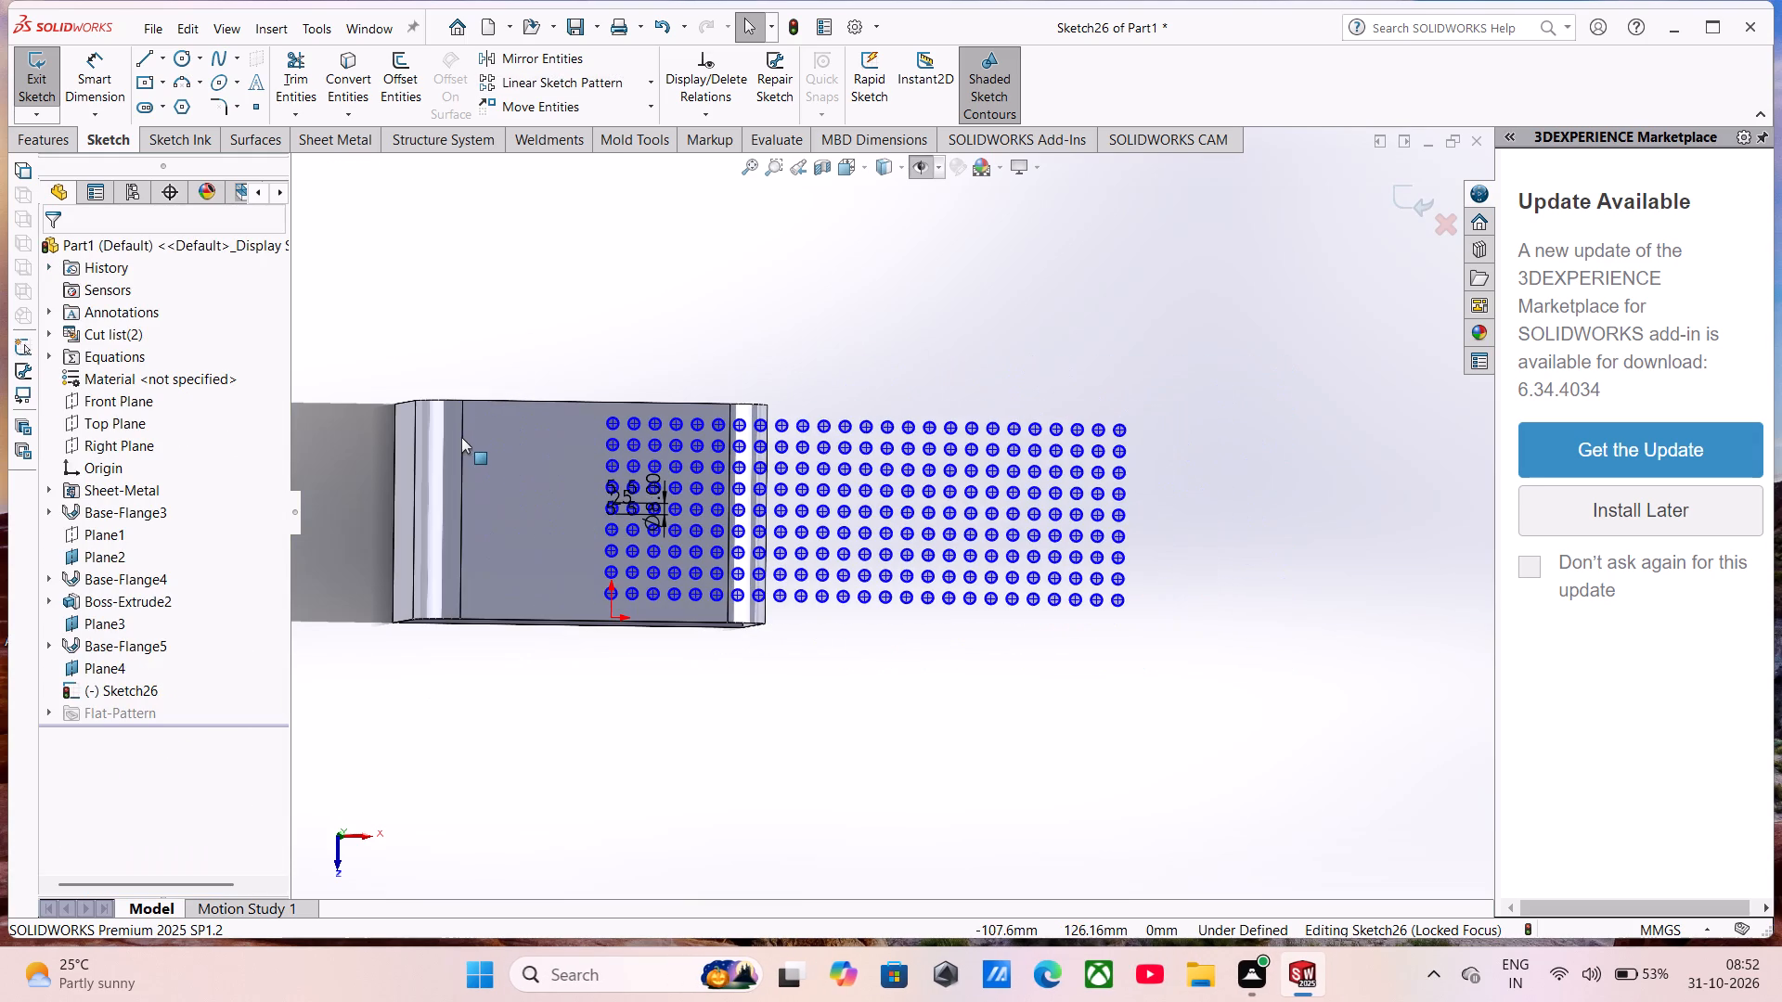
click(558, 64)
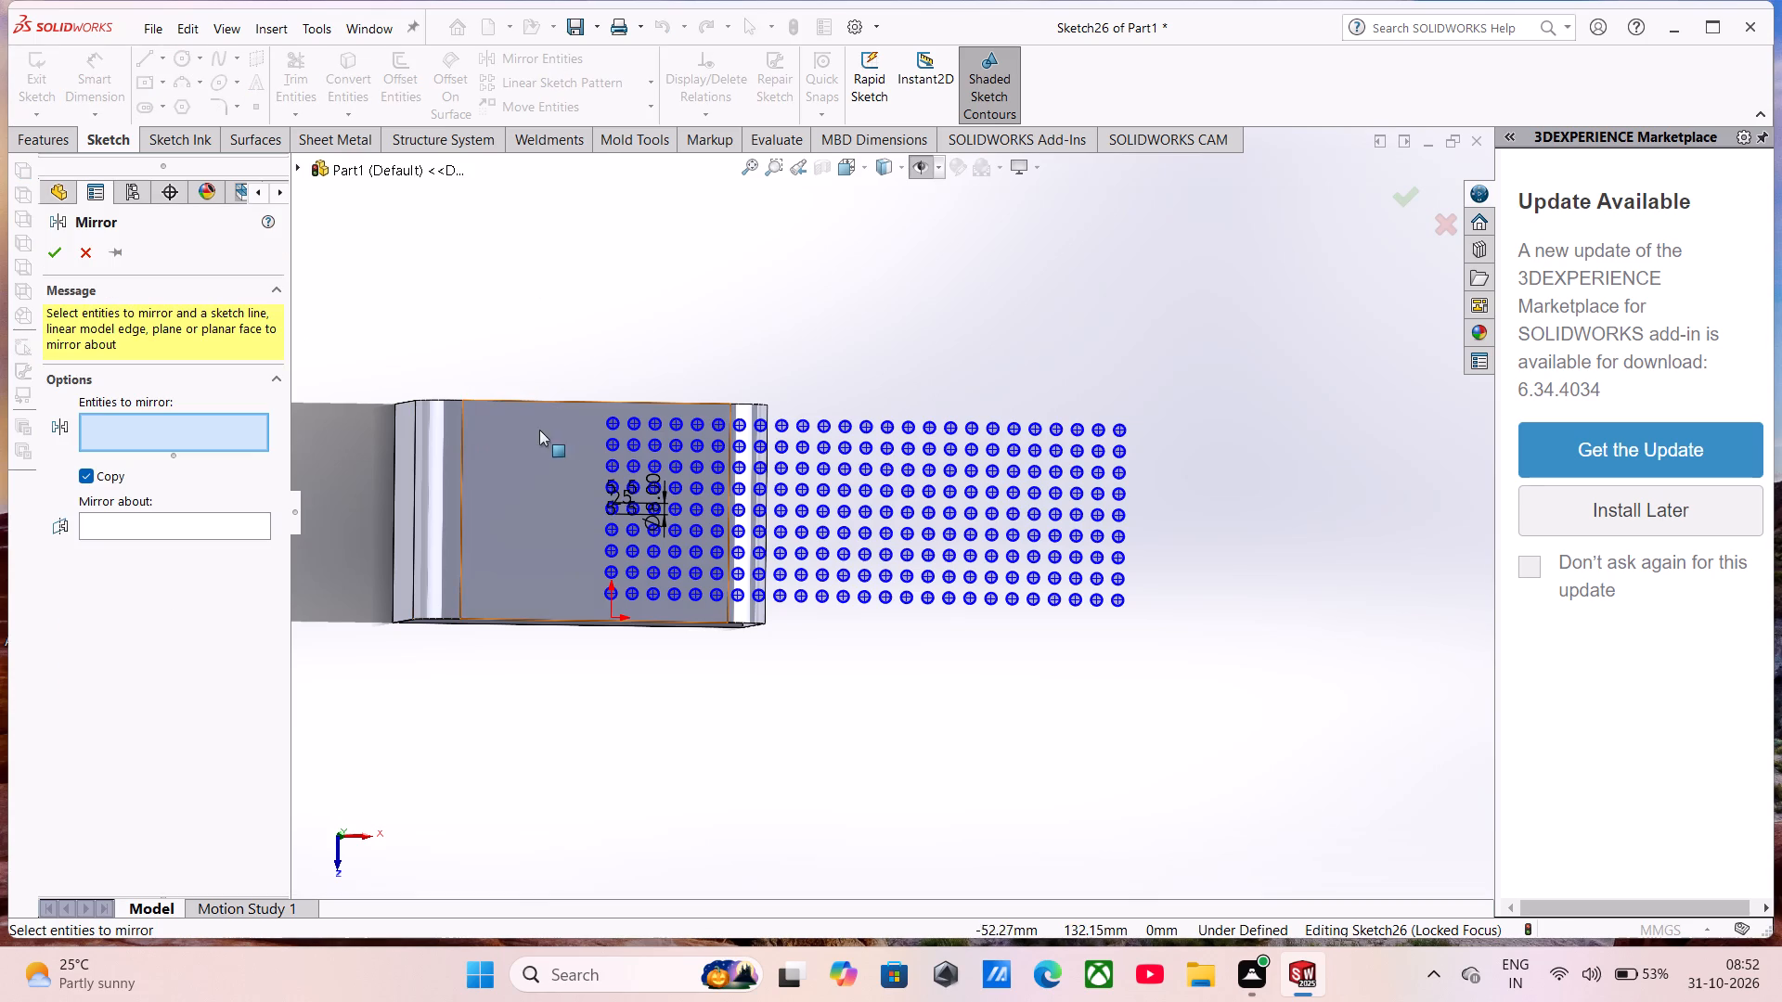
drag(589, 384, 1169, 688)
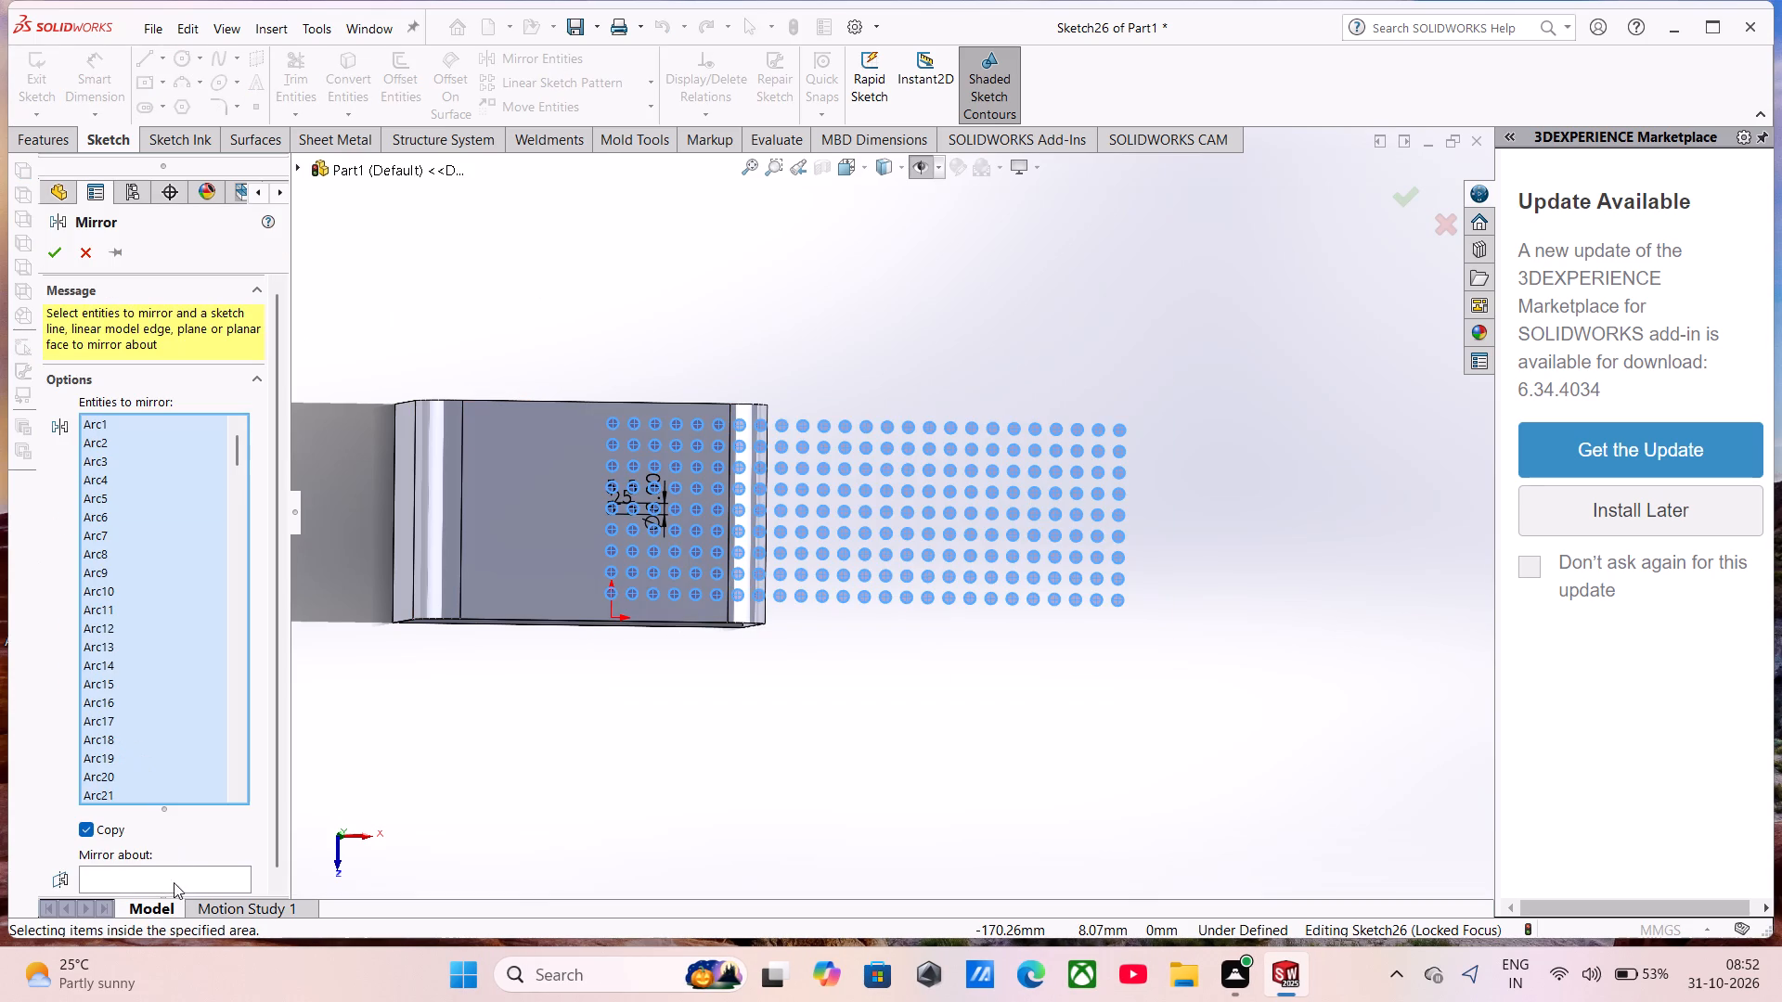
click(174, 888)
click(174, 880)
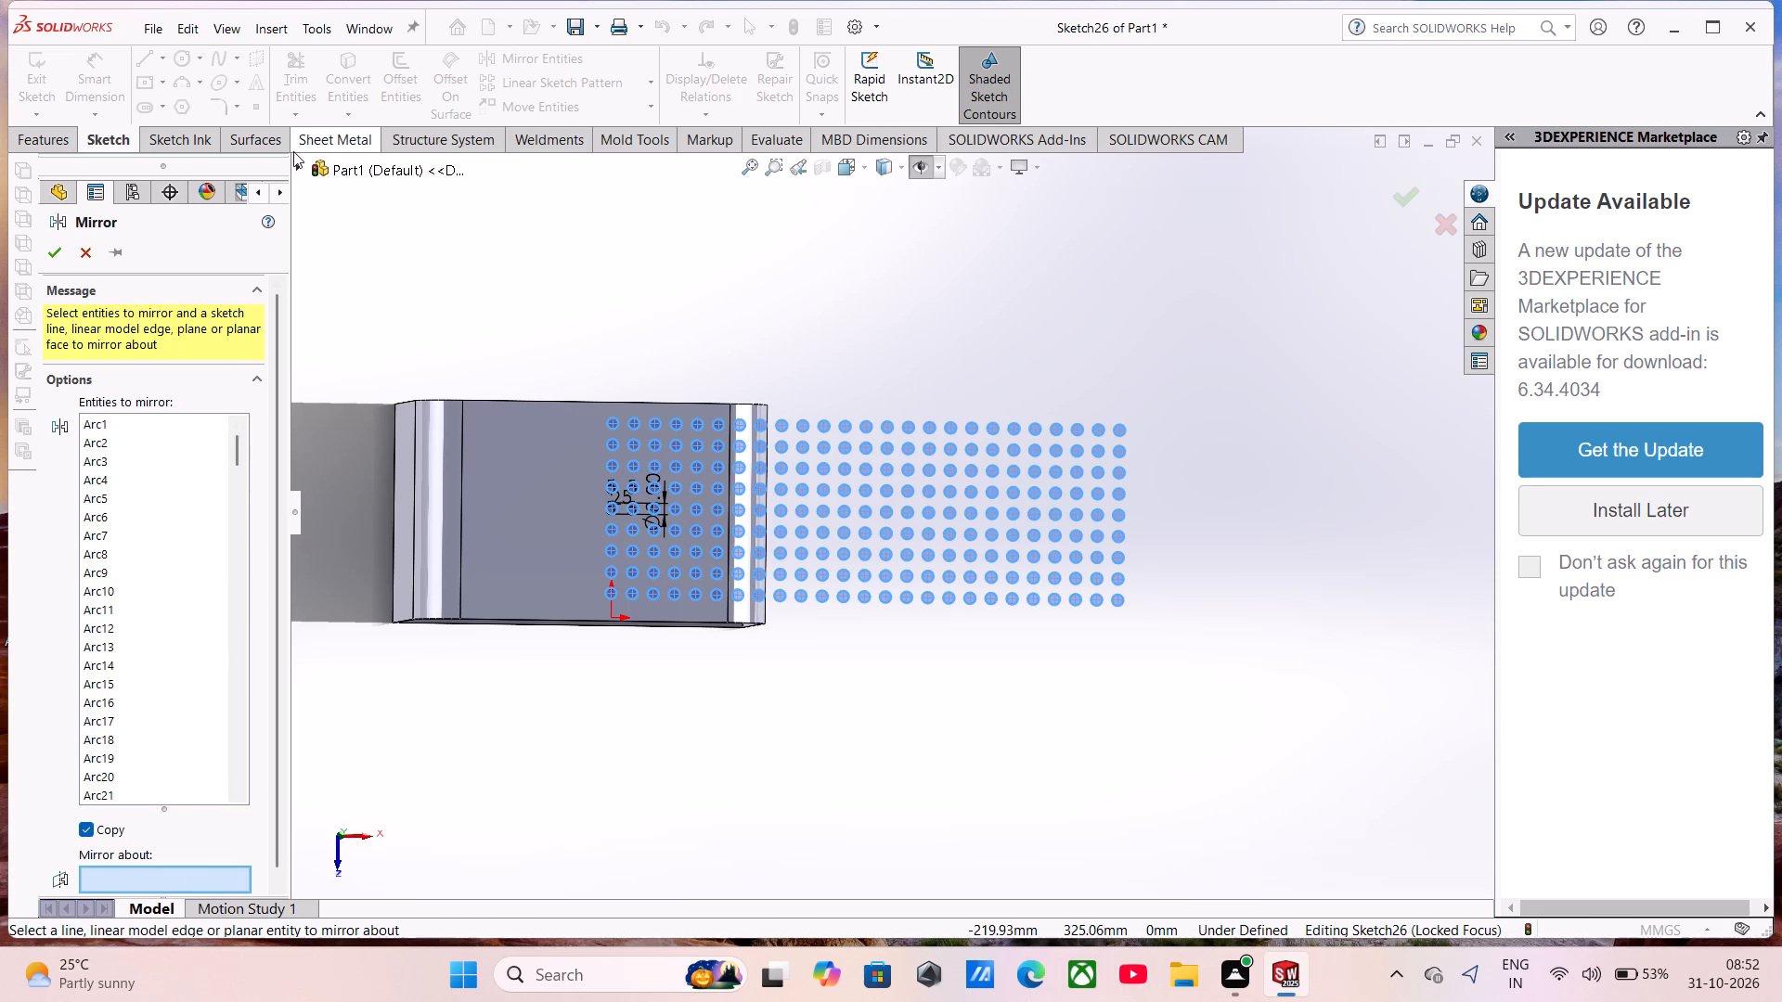
click(293, 159)
click(301, 165)
click(301, 165)
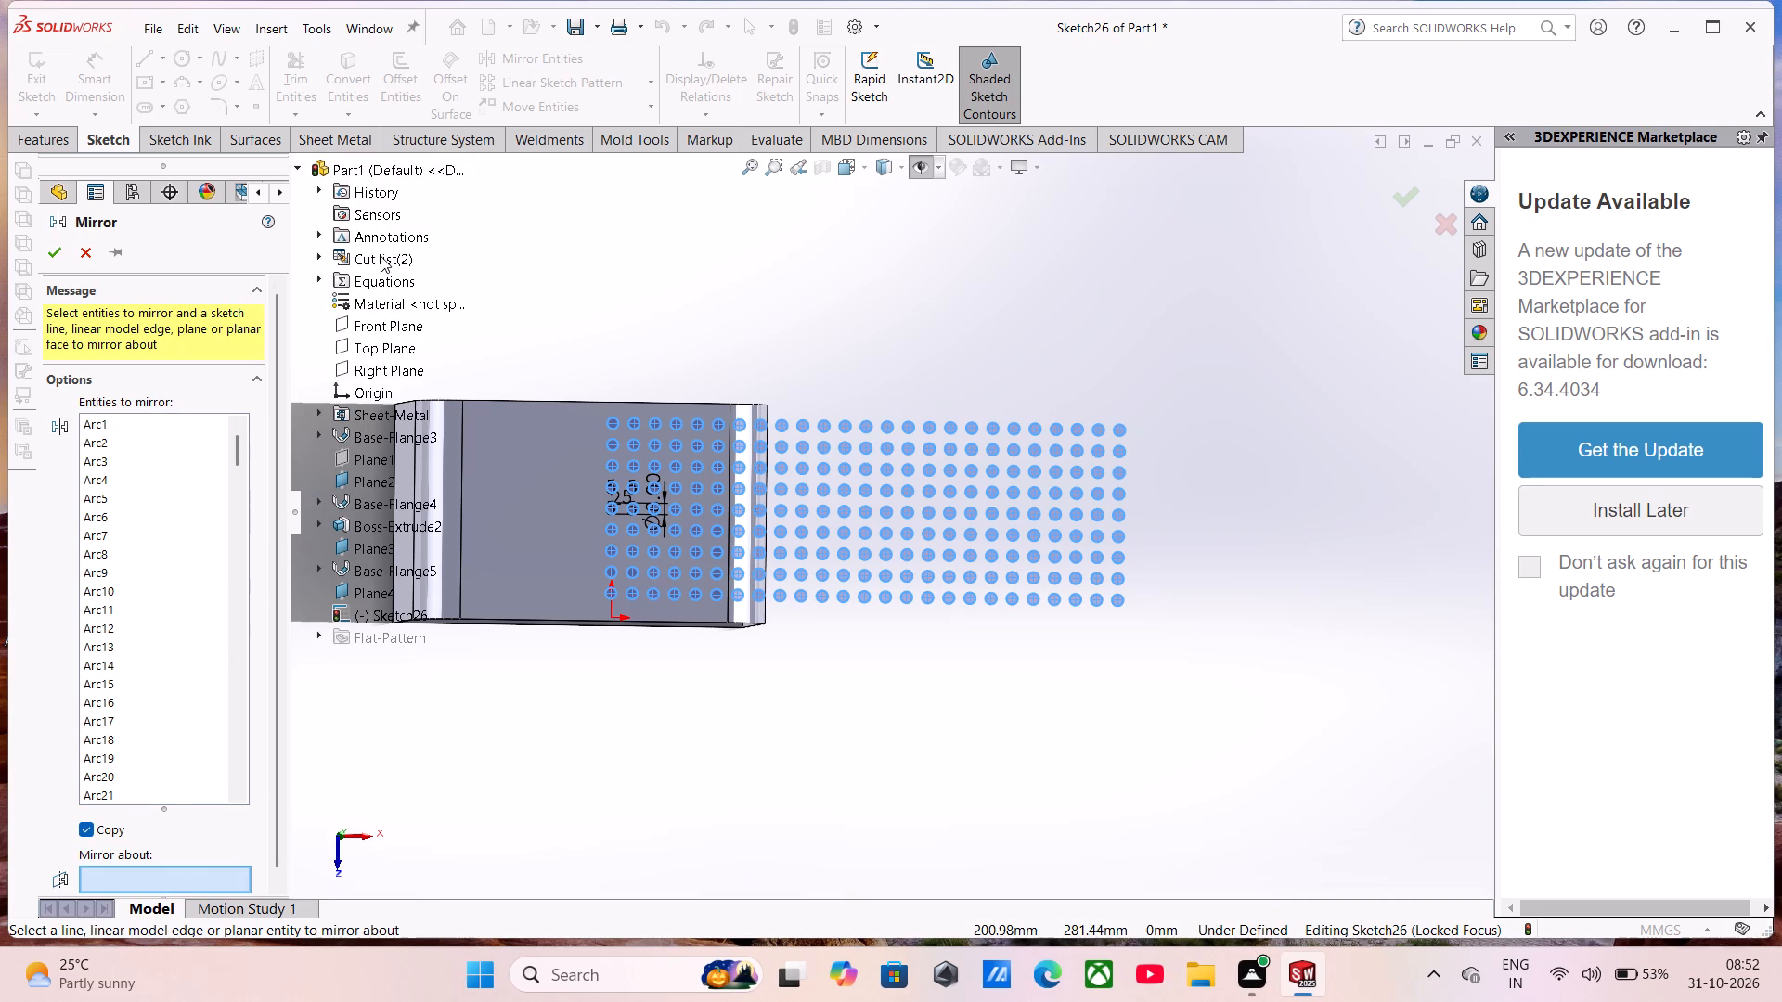
click(392, 366)
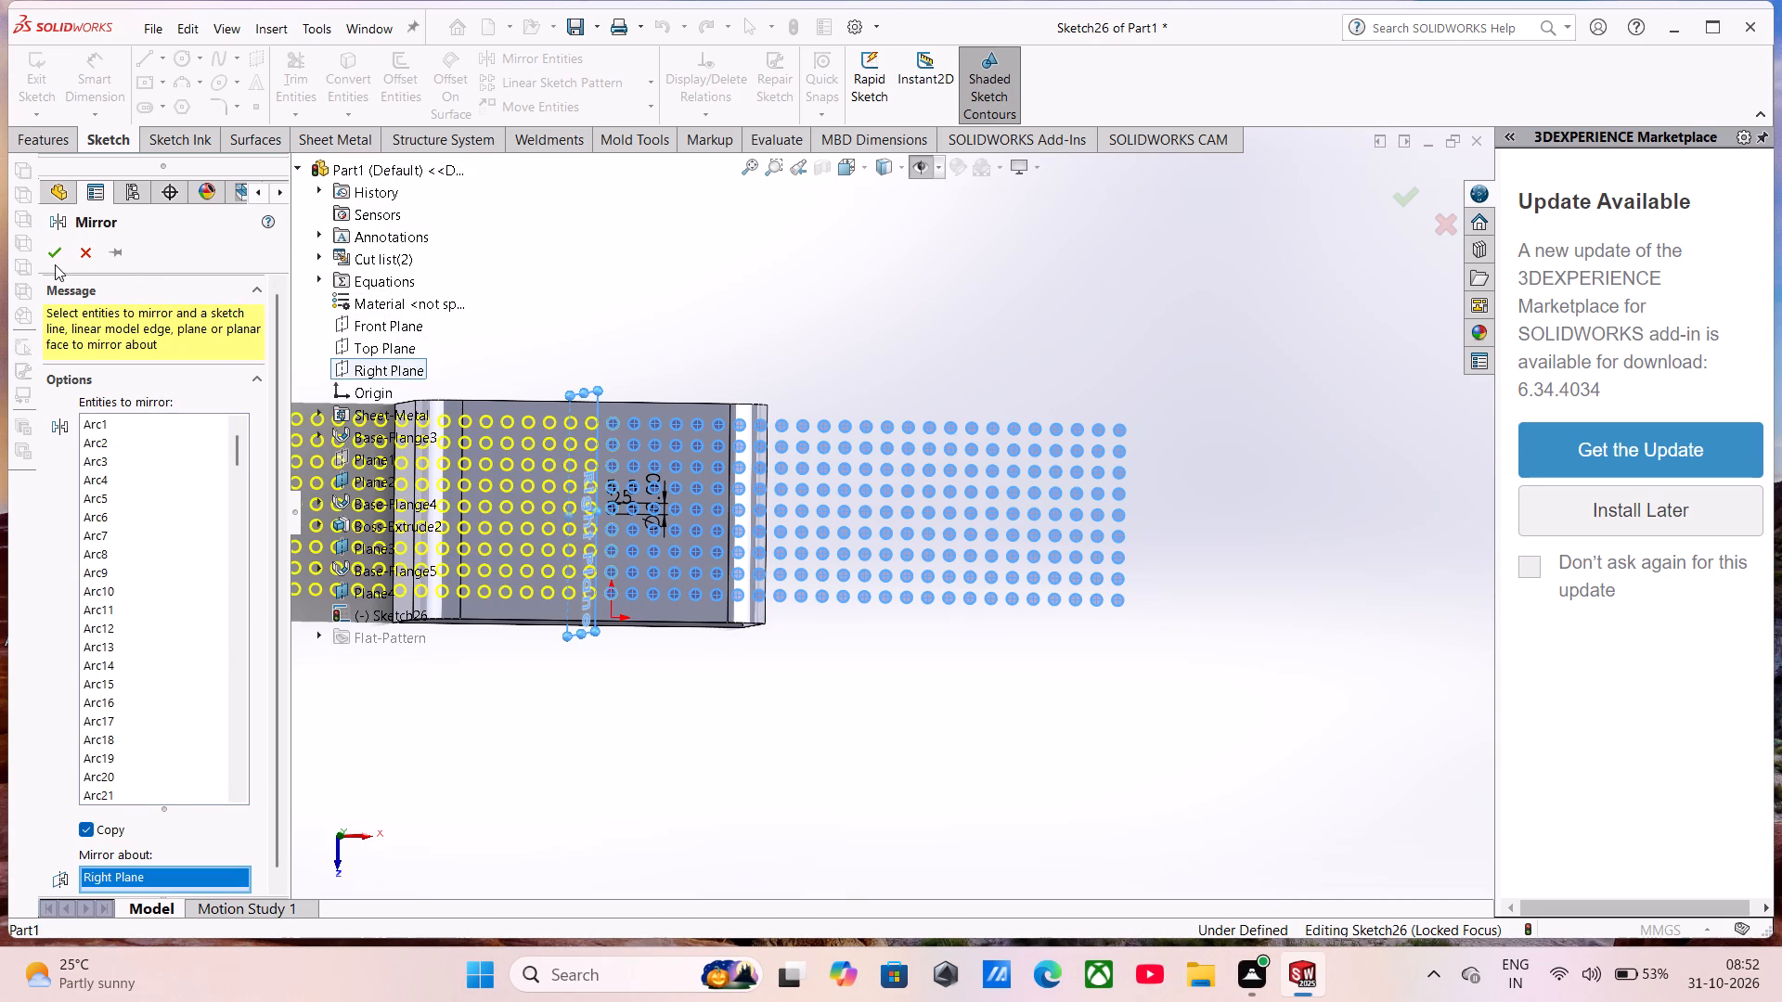
click(46, 262)
scroll(786, 470, up, 3)
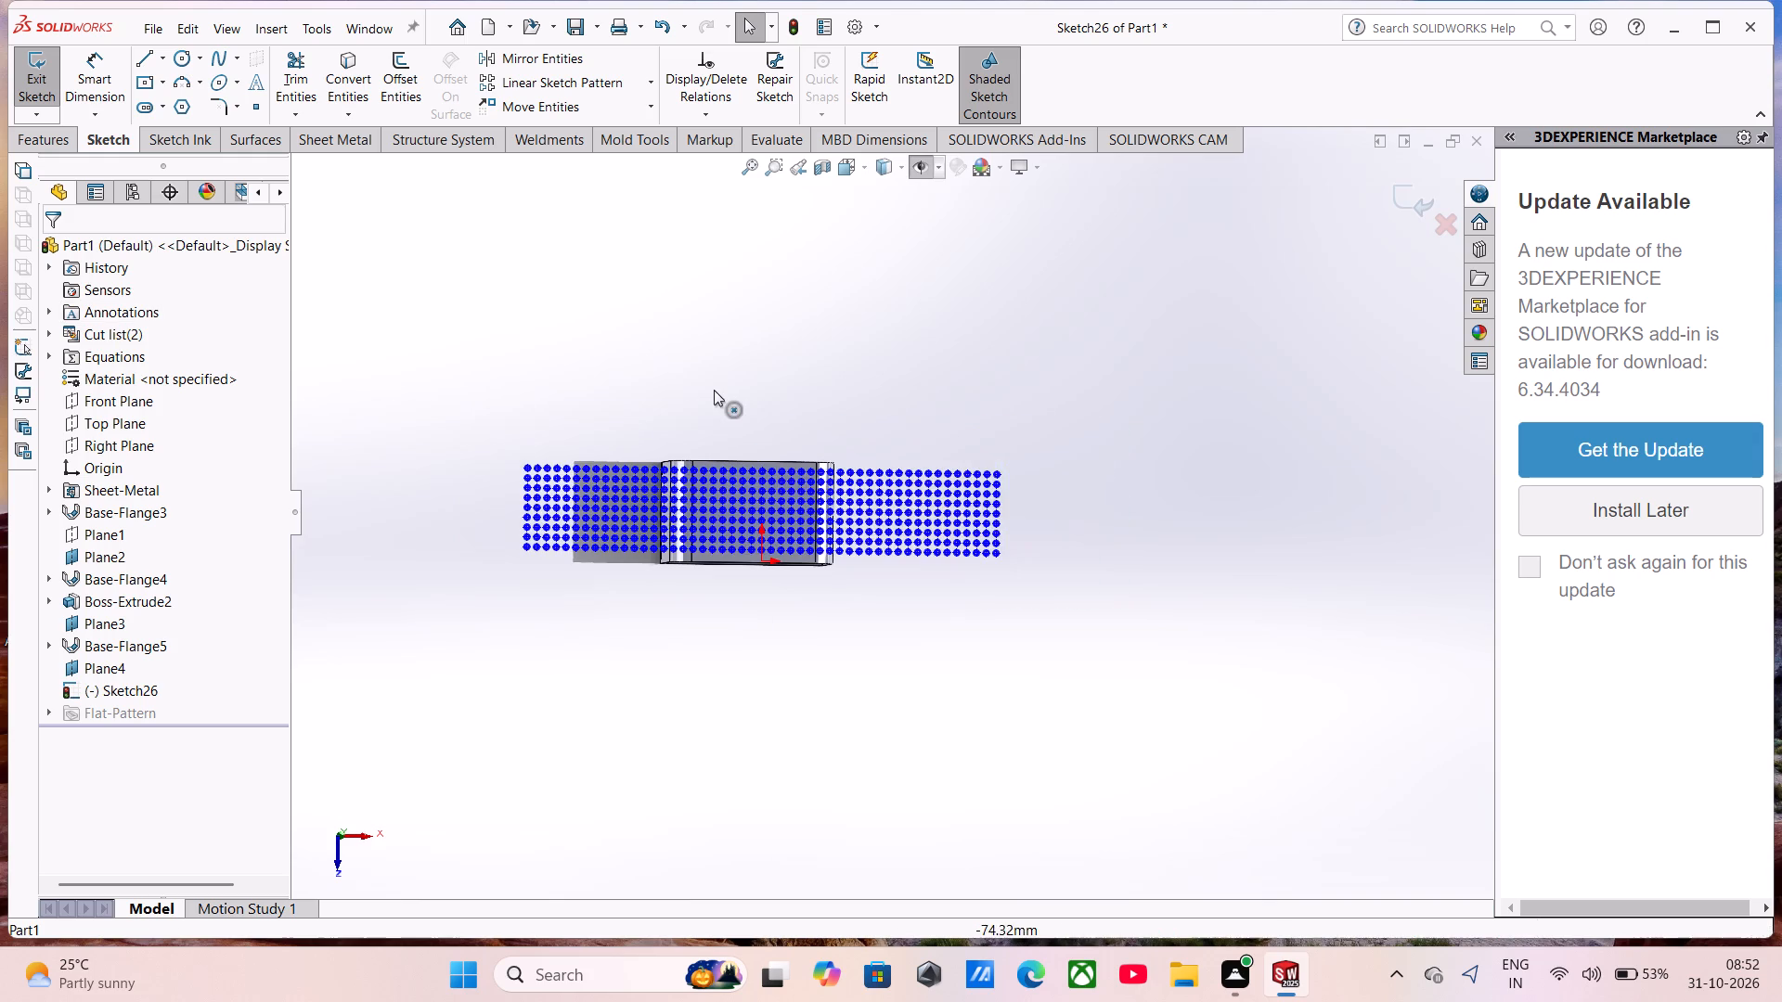
Exit the sketch containing the mirrored grid of circles.
middle_drag(714, 390, 679, 432)
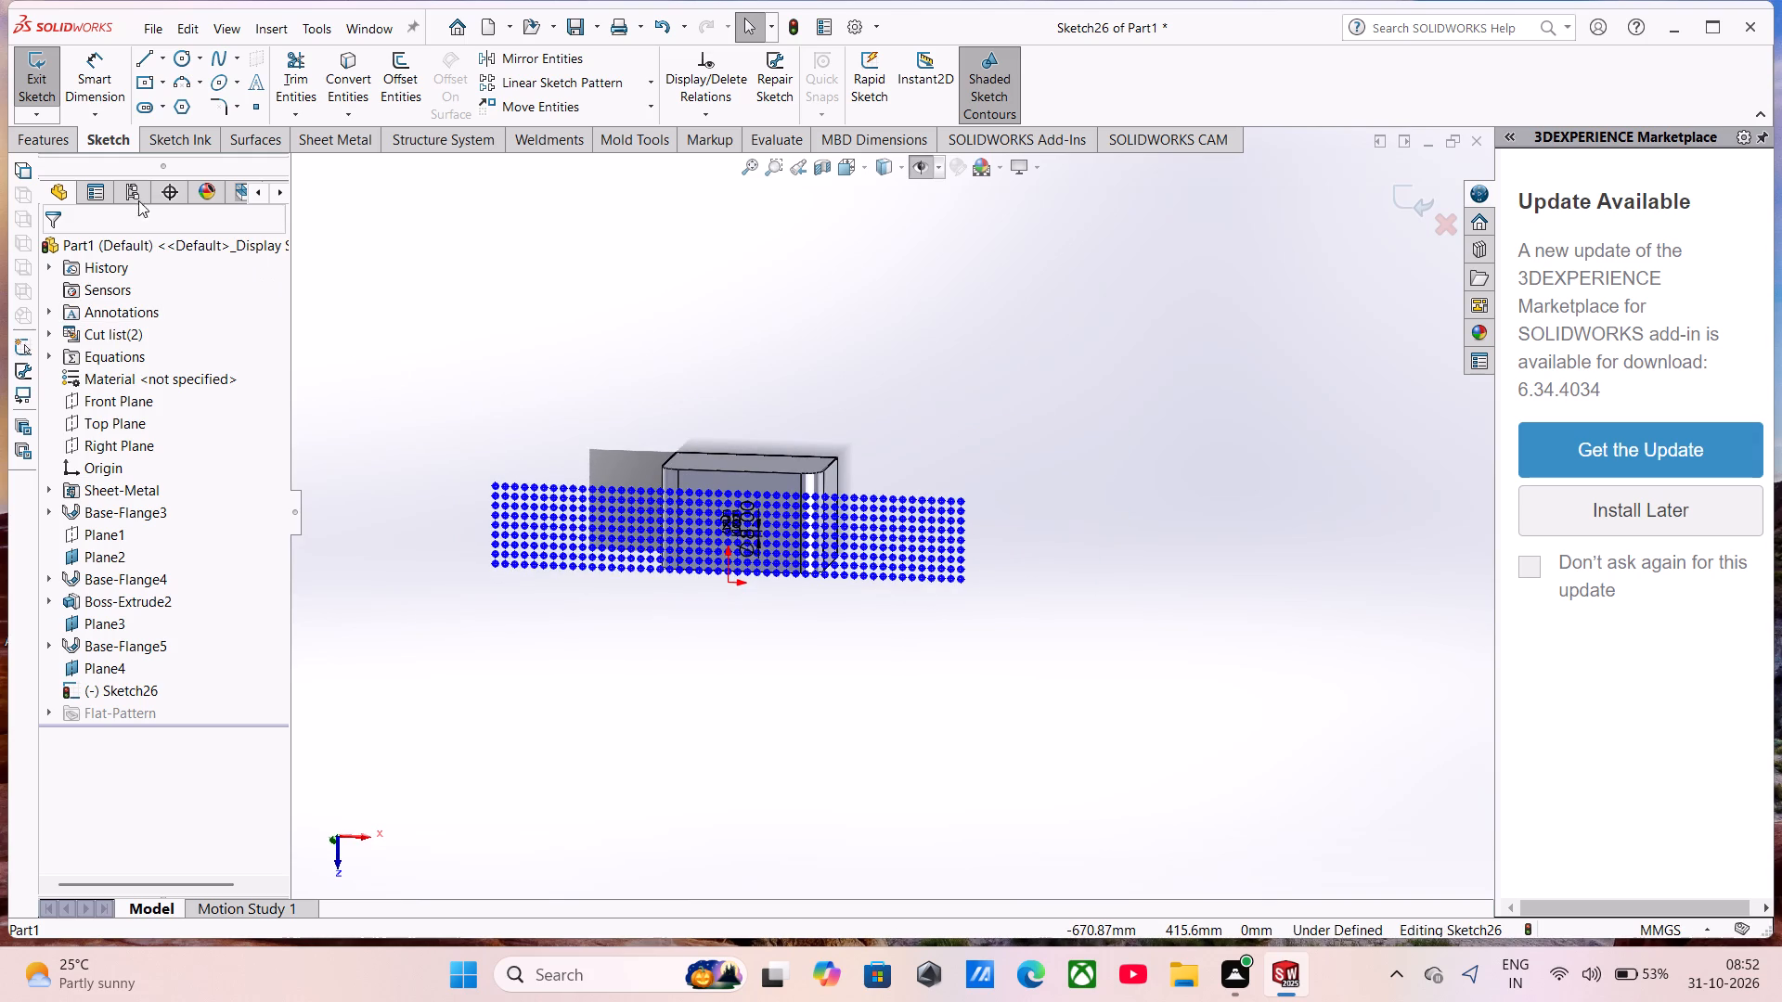
click(58, 134)
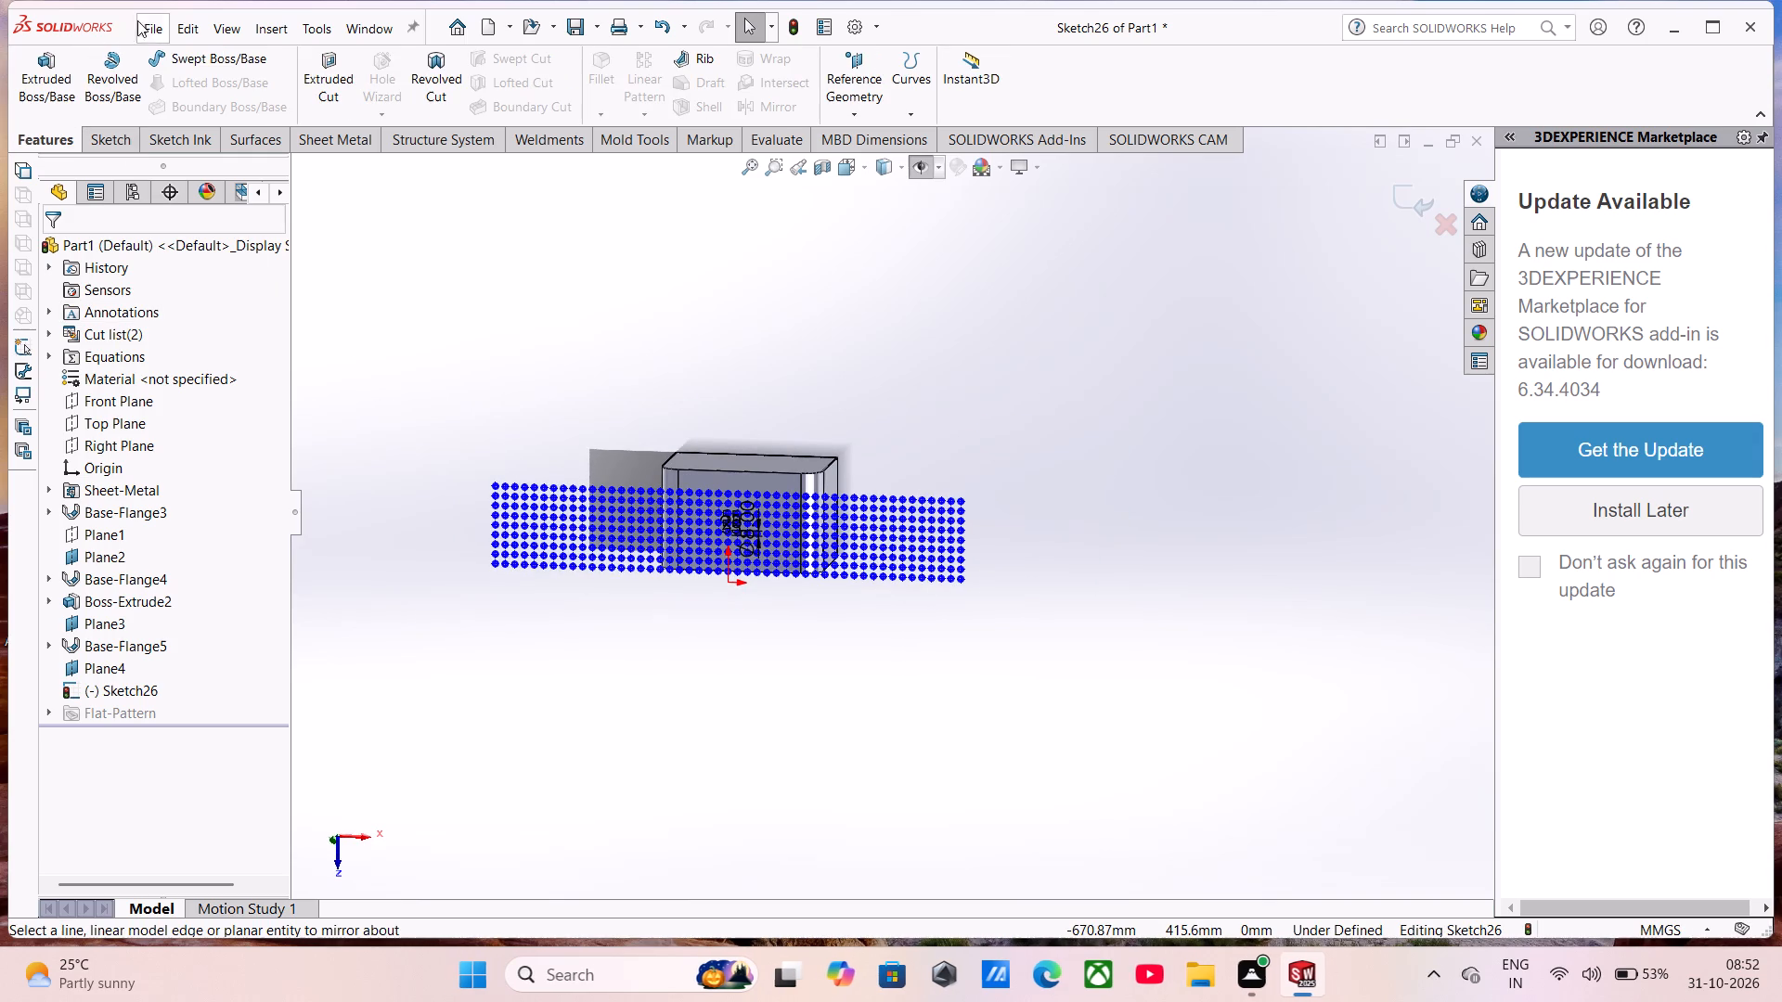
click(146, 26)
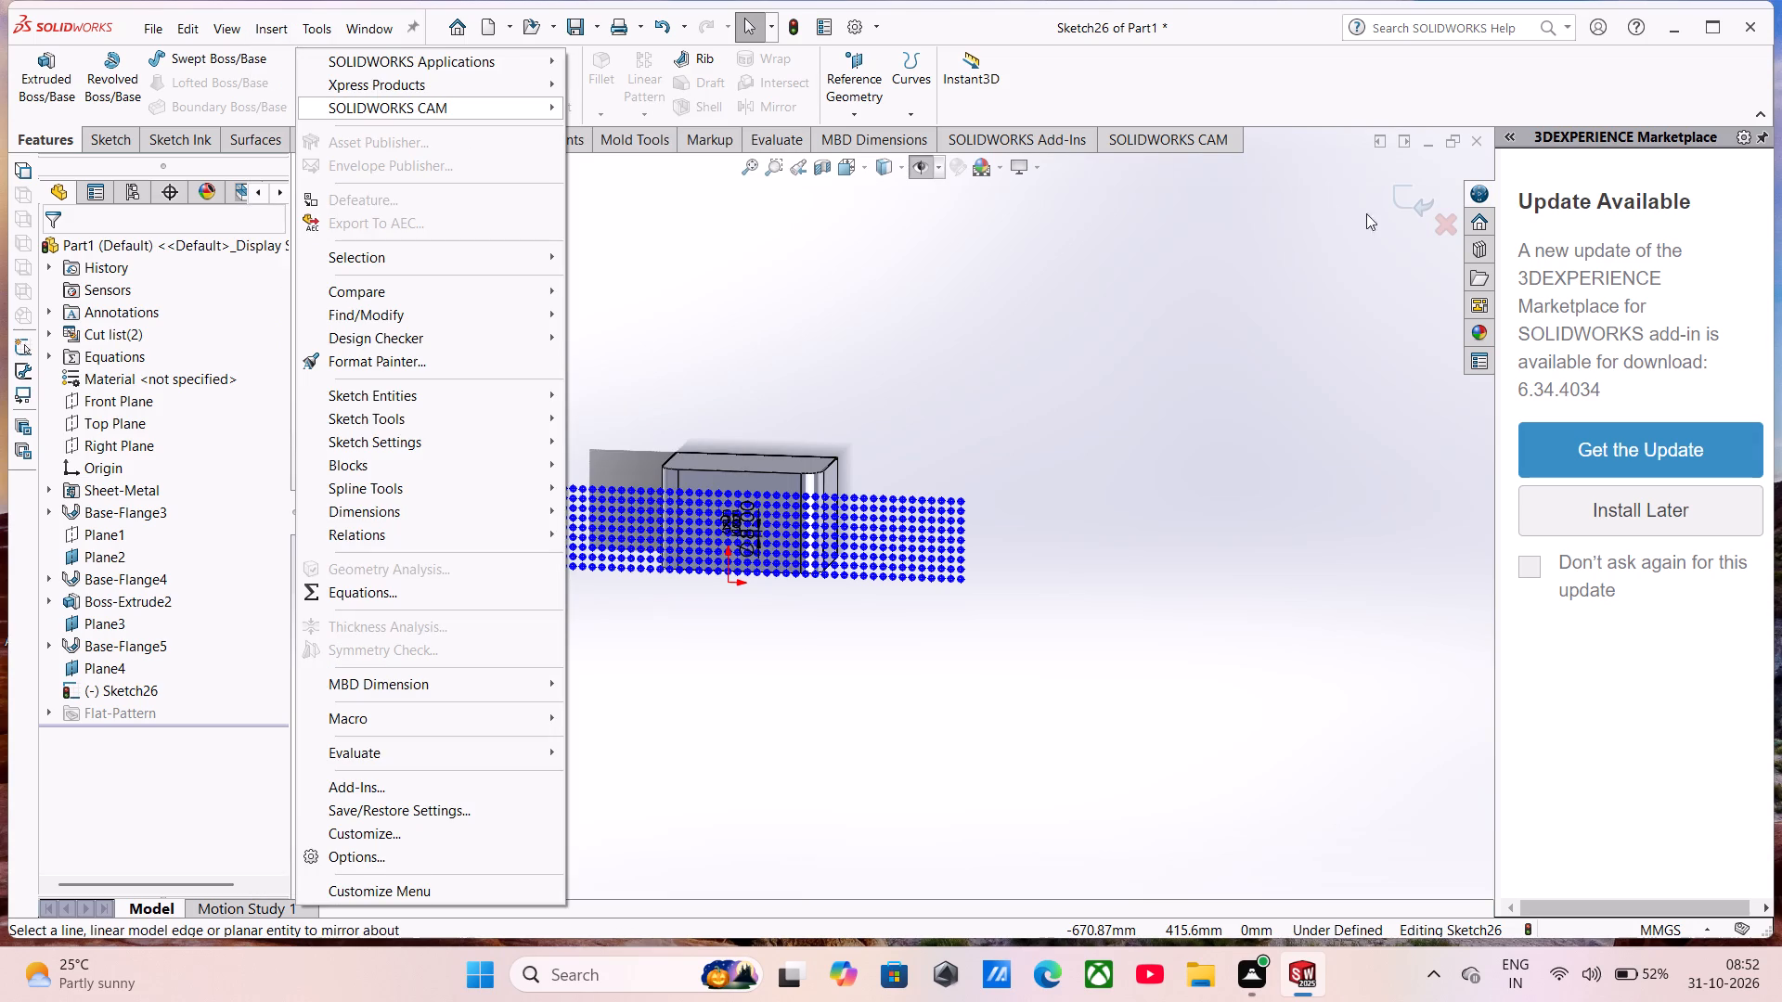
click(1411, 201)
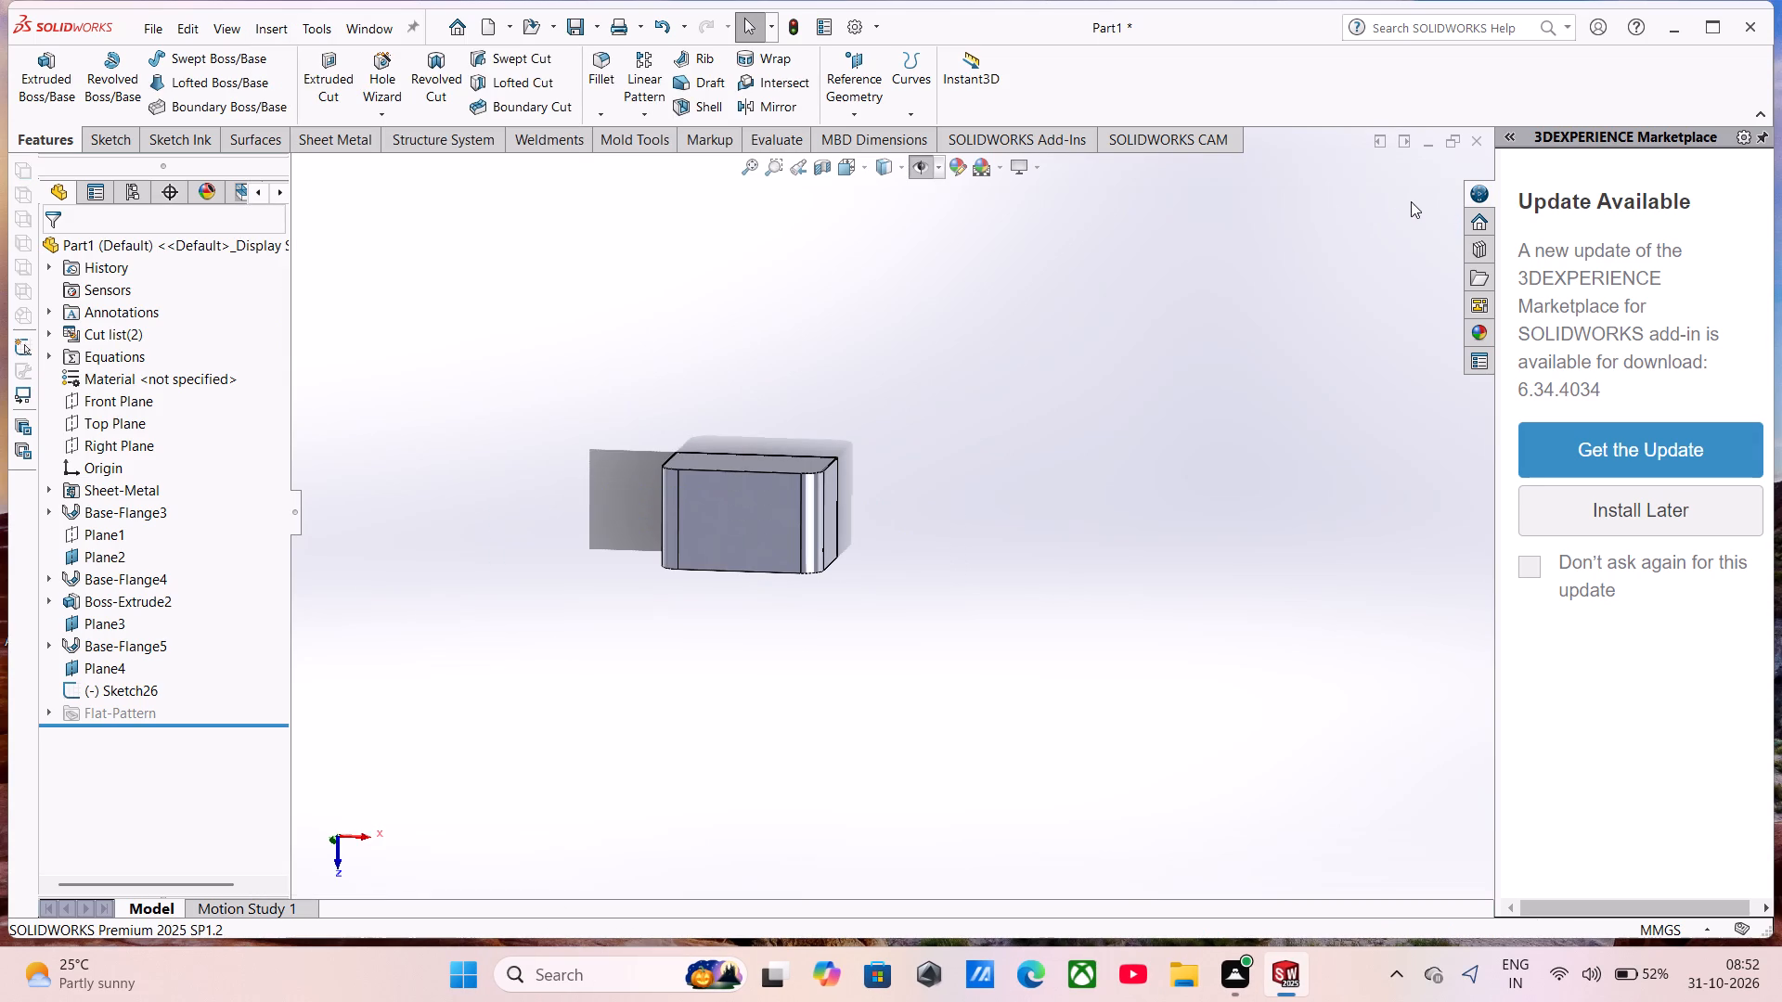
Turn the display of hidden item types back on for the reference planes and the circle sketch.
click(924, 173)
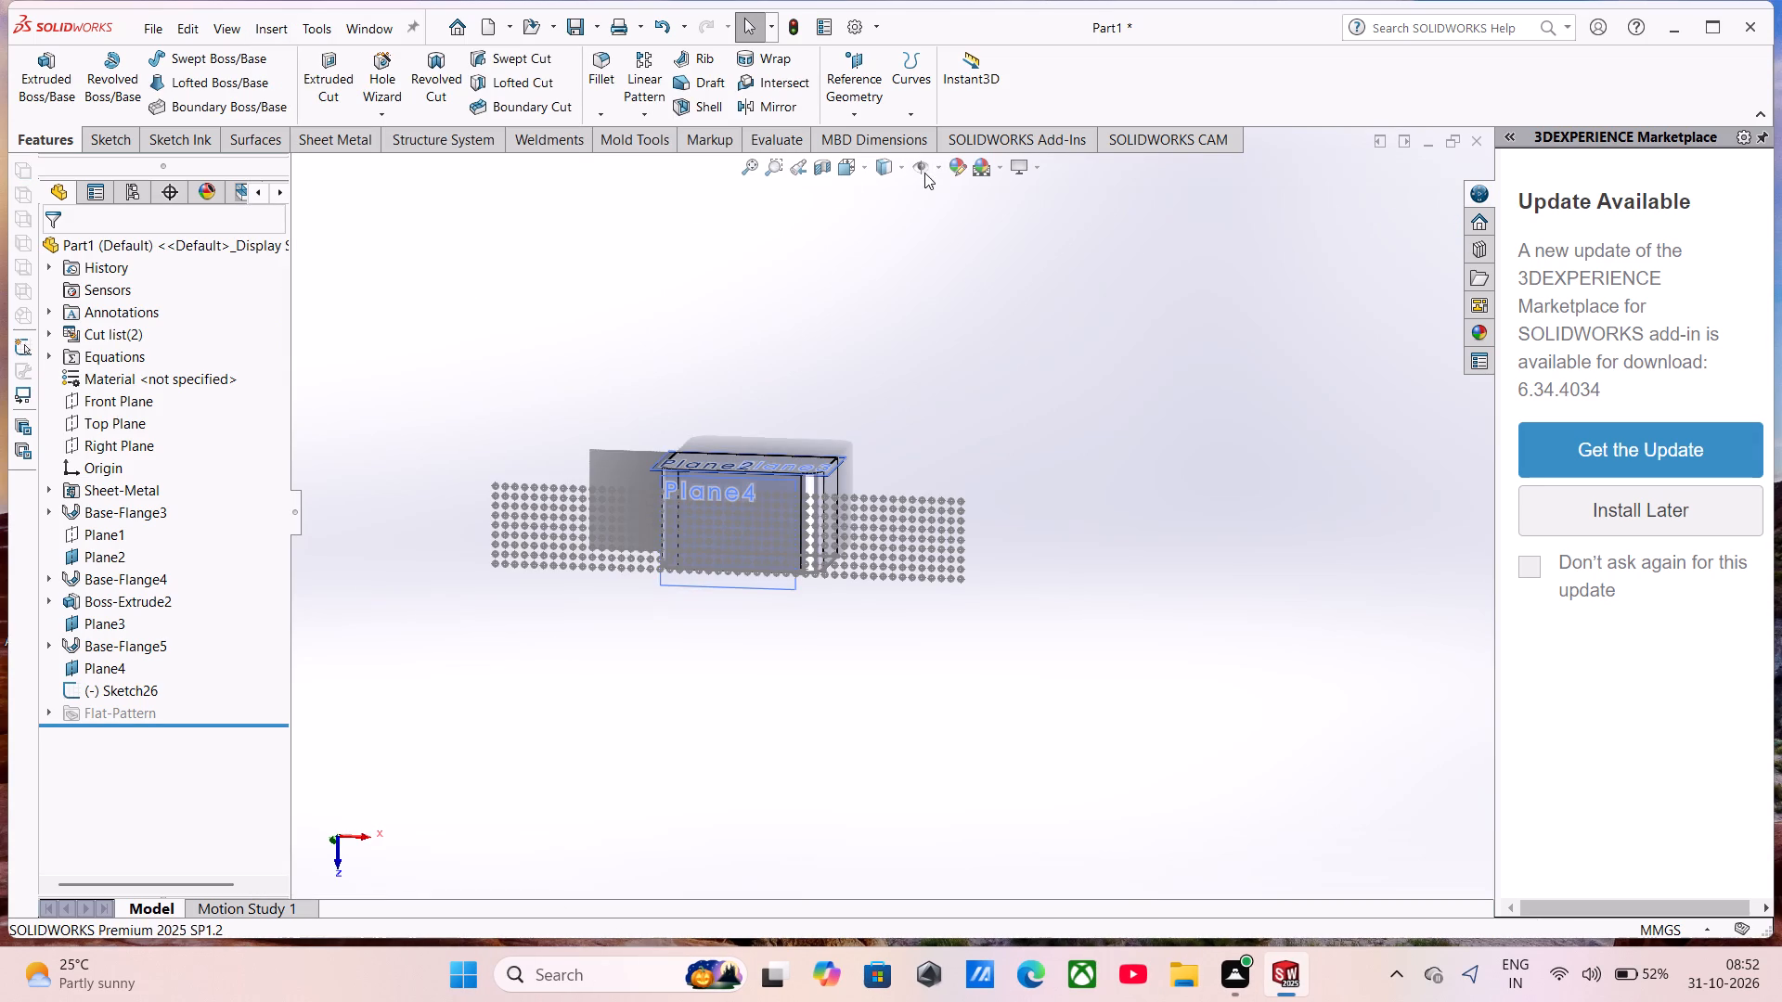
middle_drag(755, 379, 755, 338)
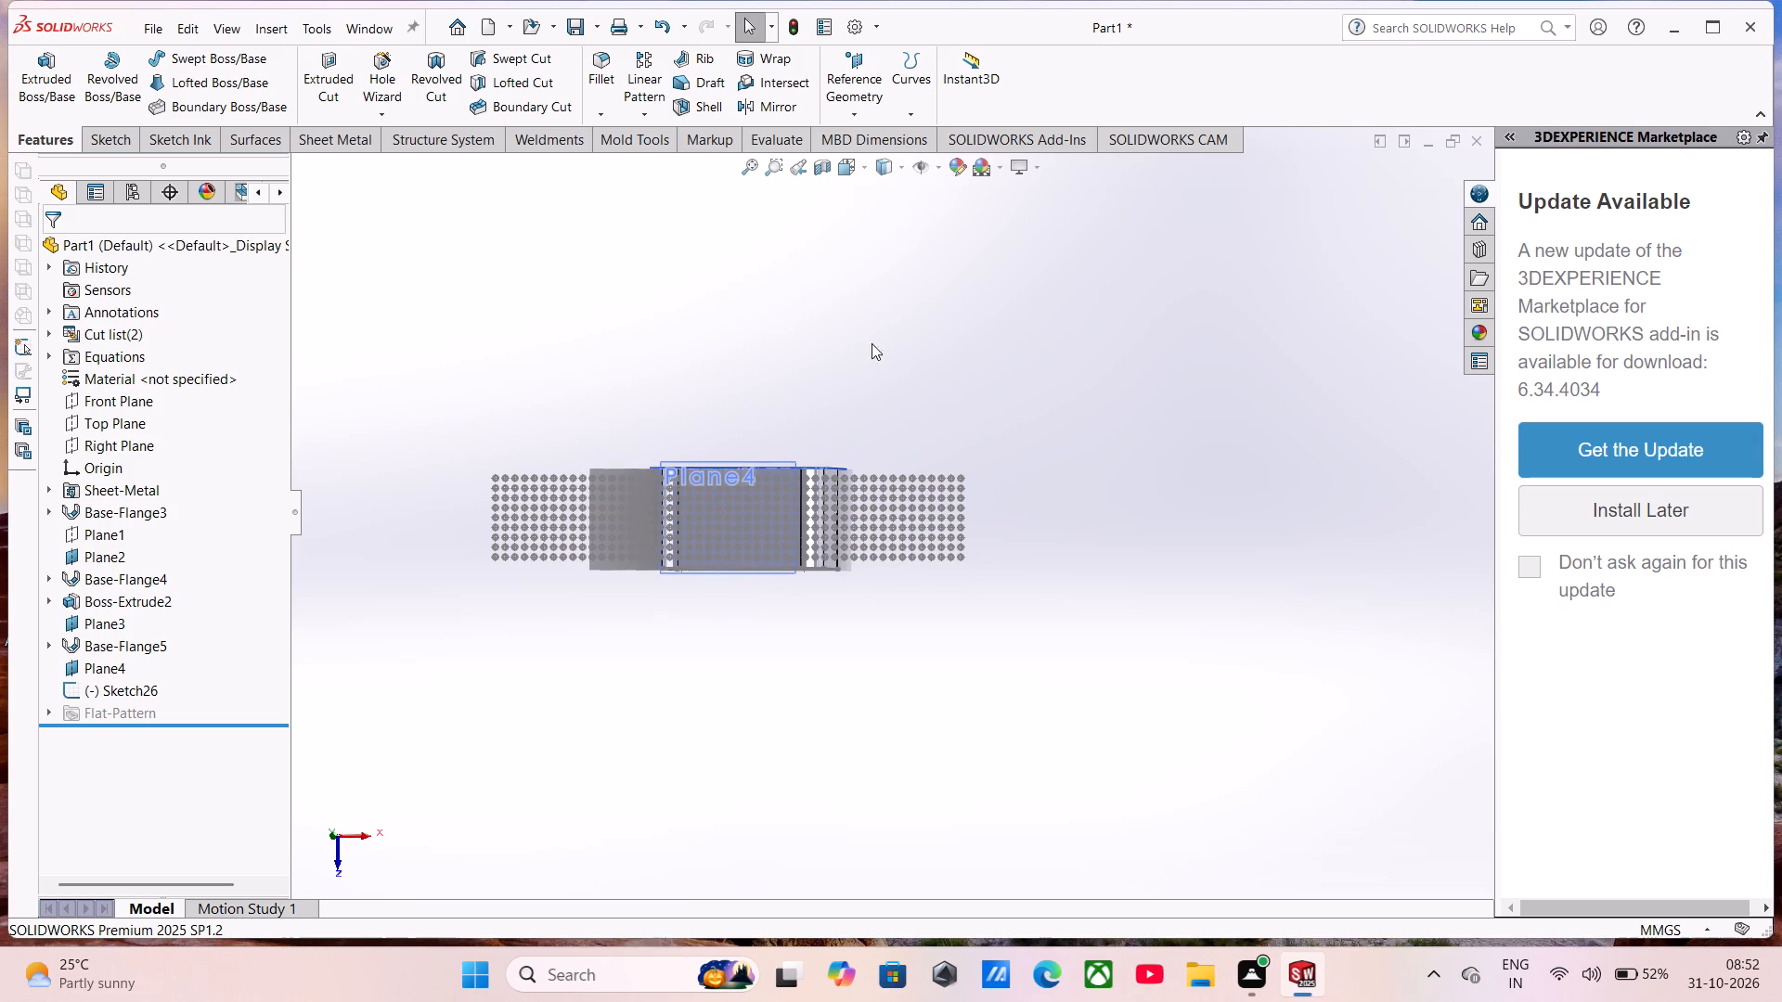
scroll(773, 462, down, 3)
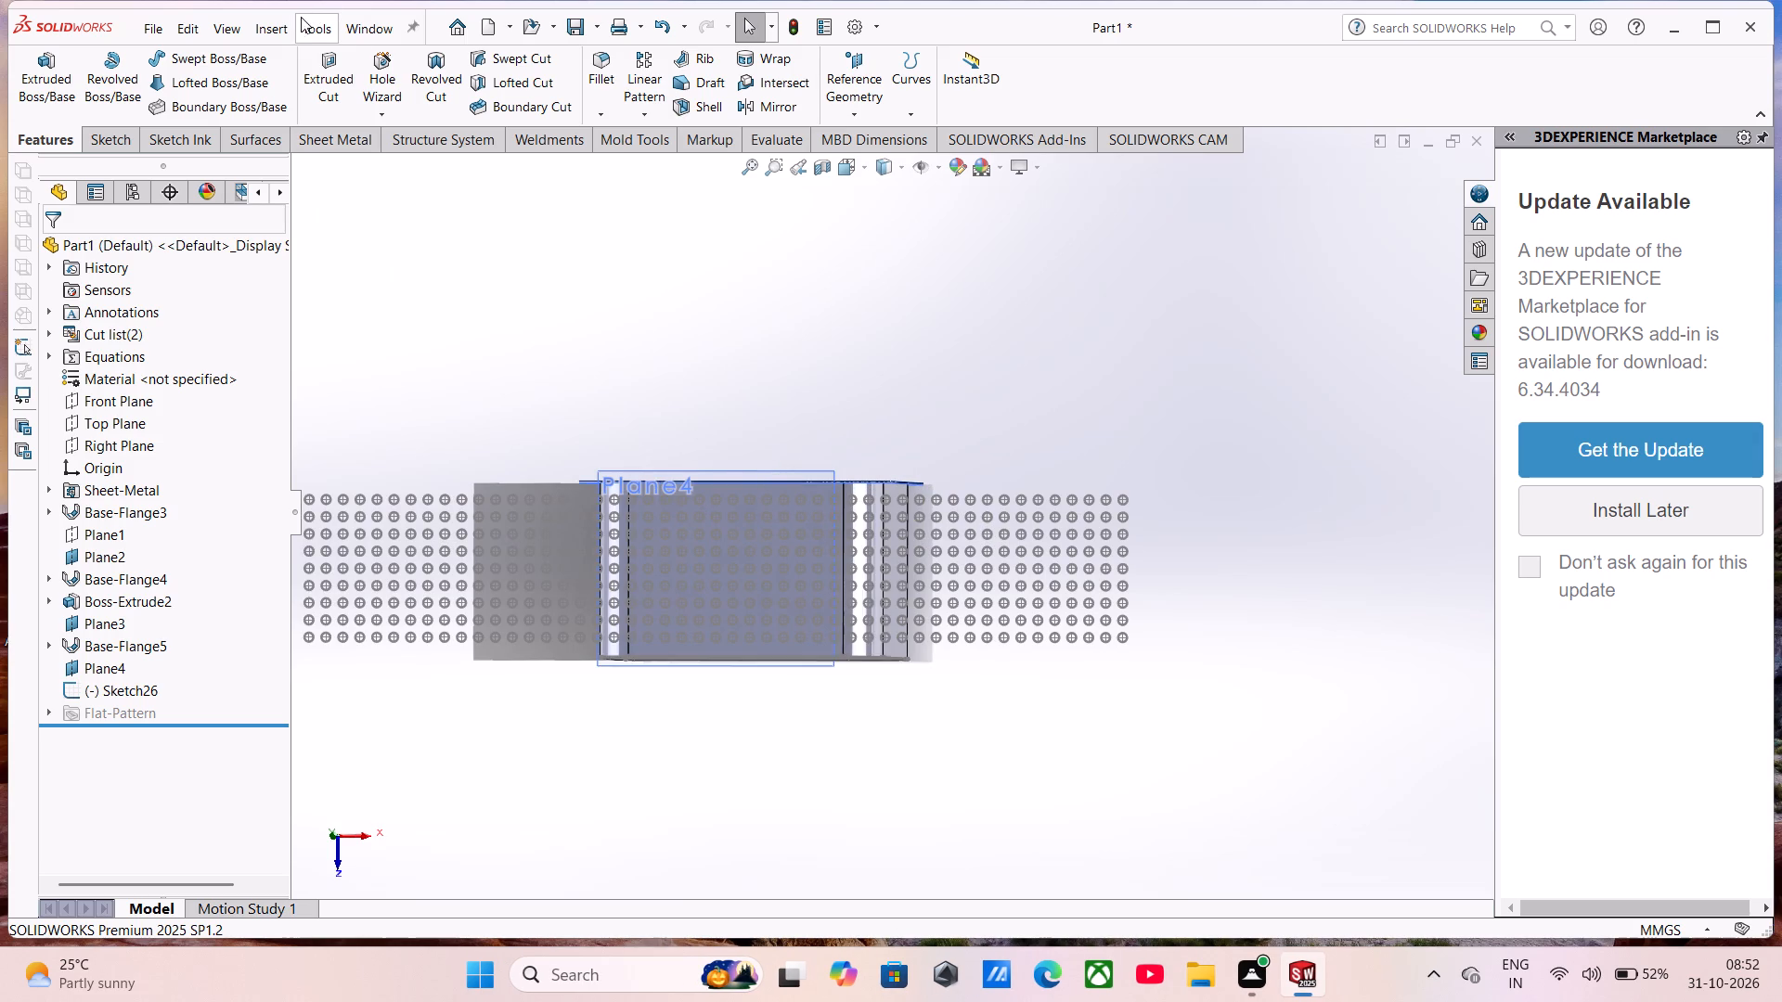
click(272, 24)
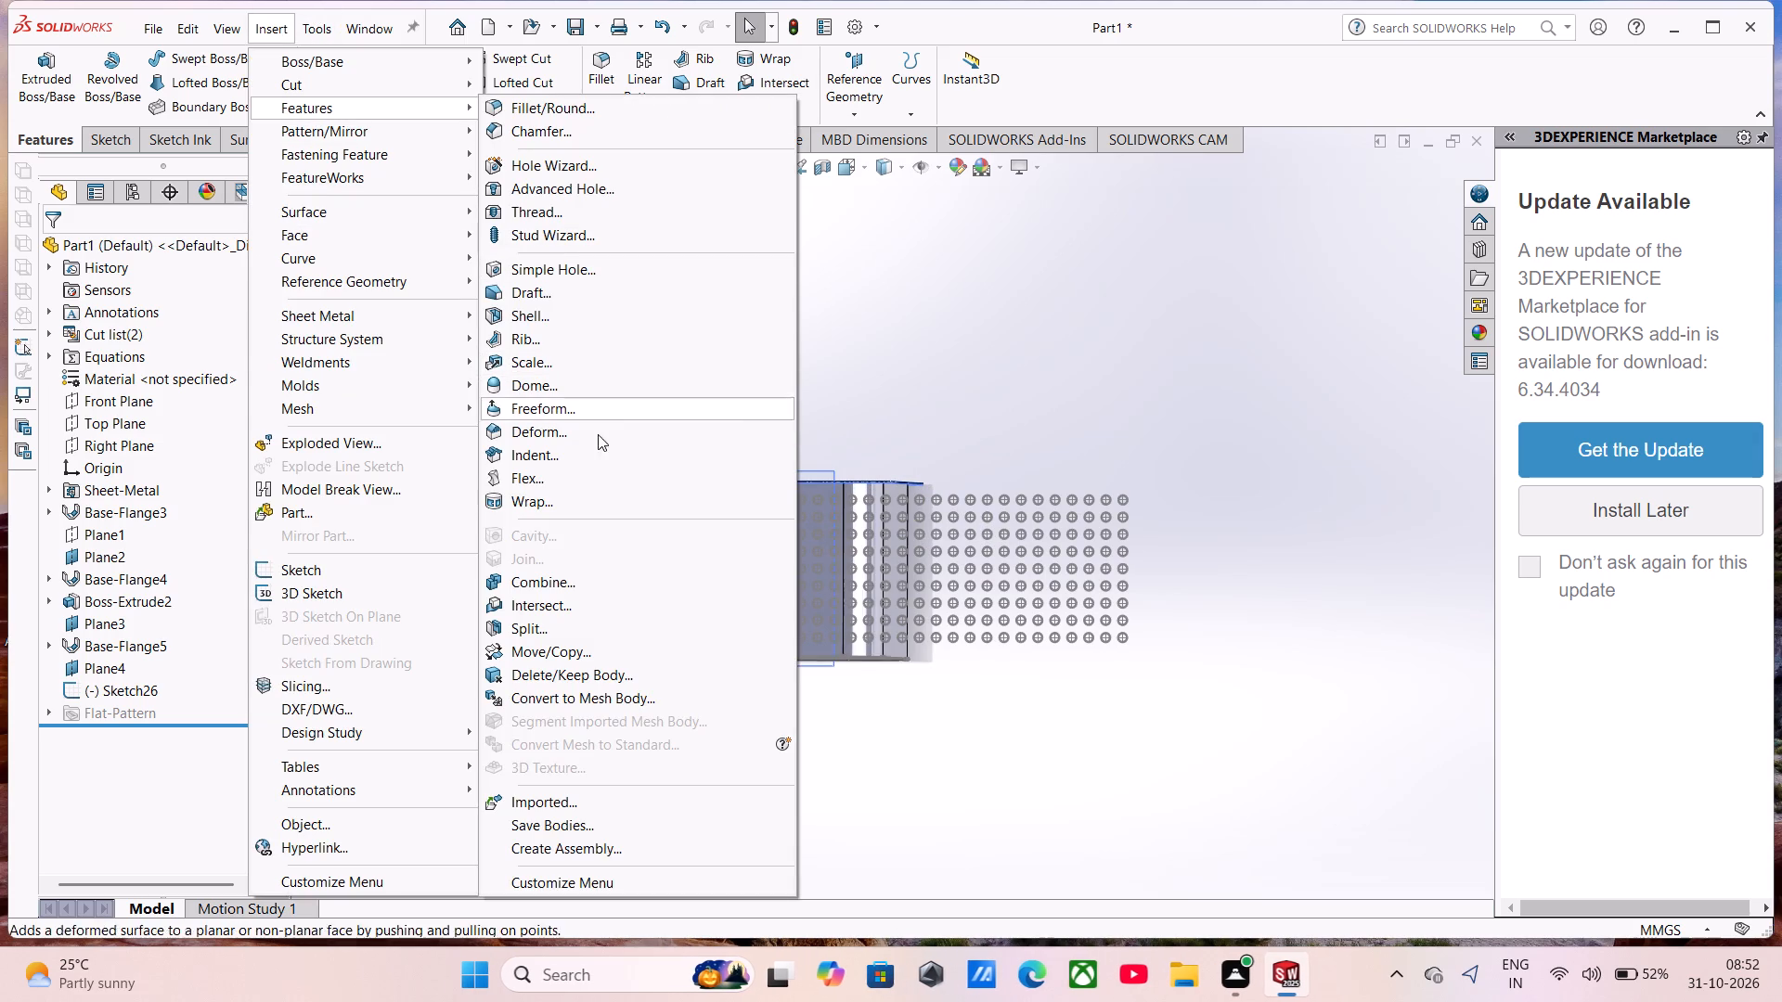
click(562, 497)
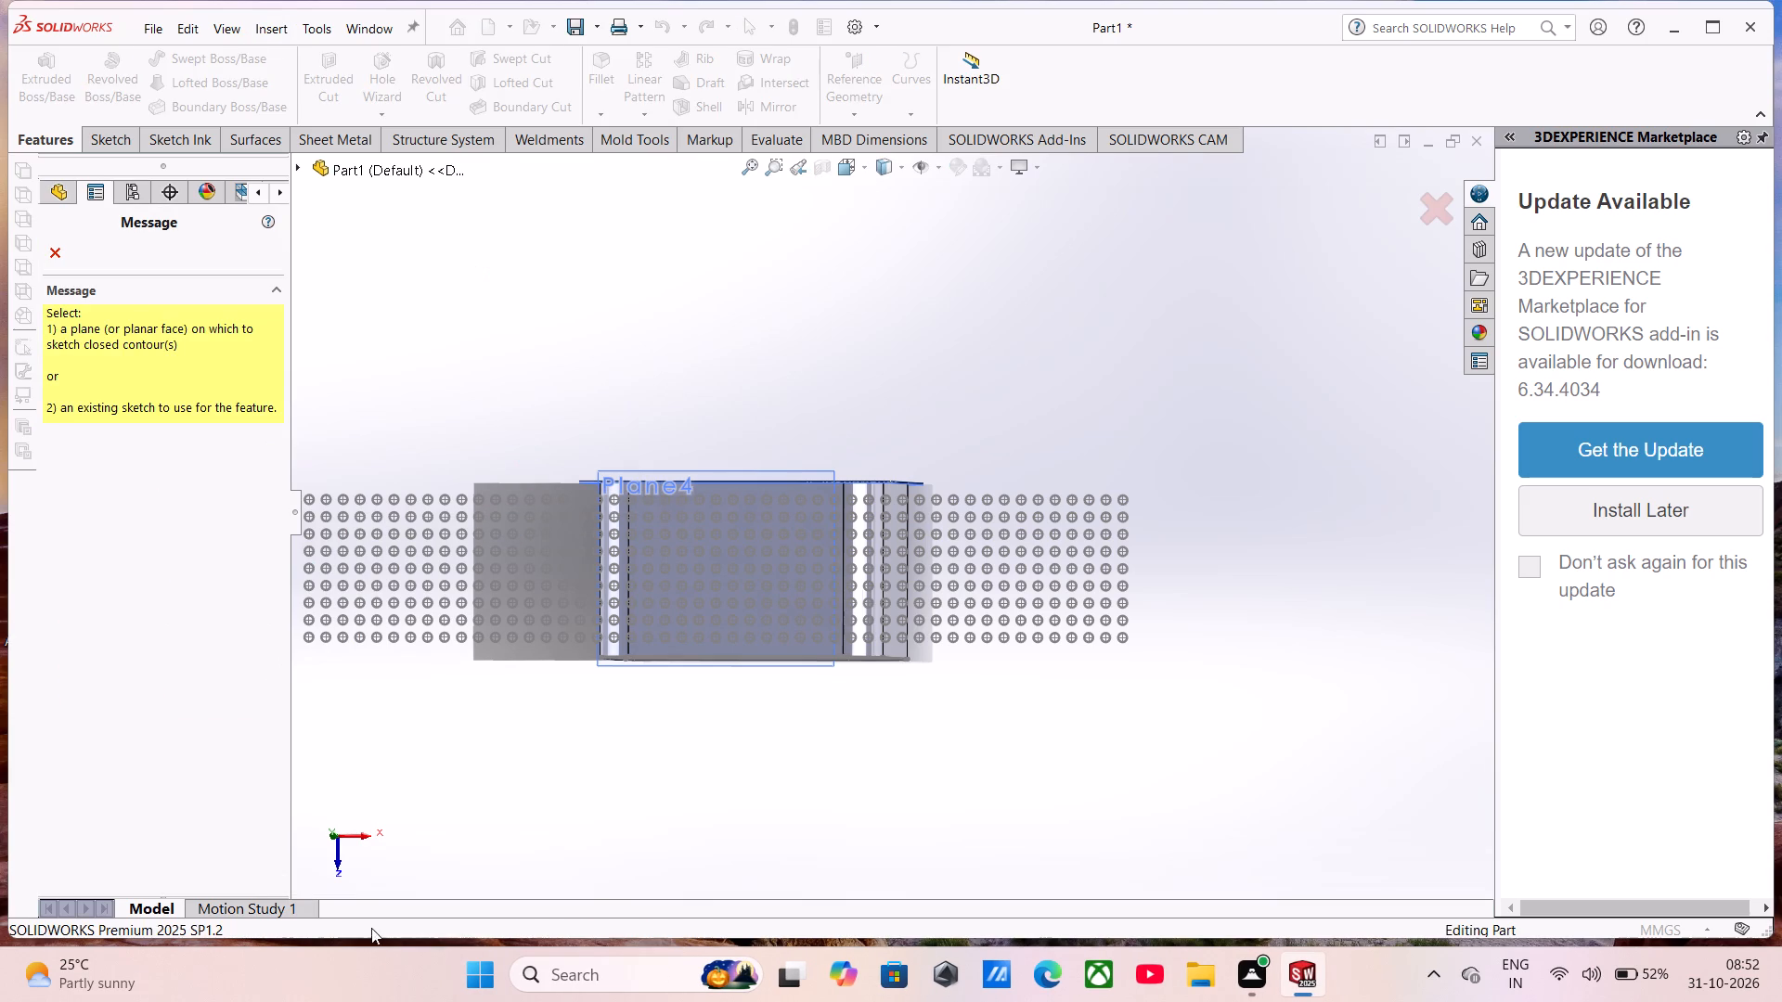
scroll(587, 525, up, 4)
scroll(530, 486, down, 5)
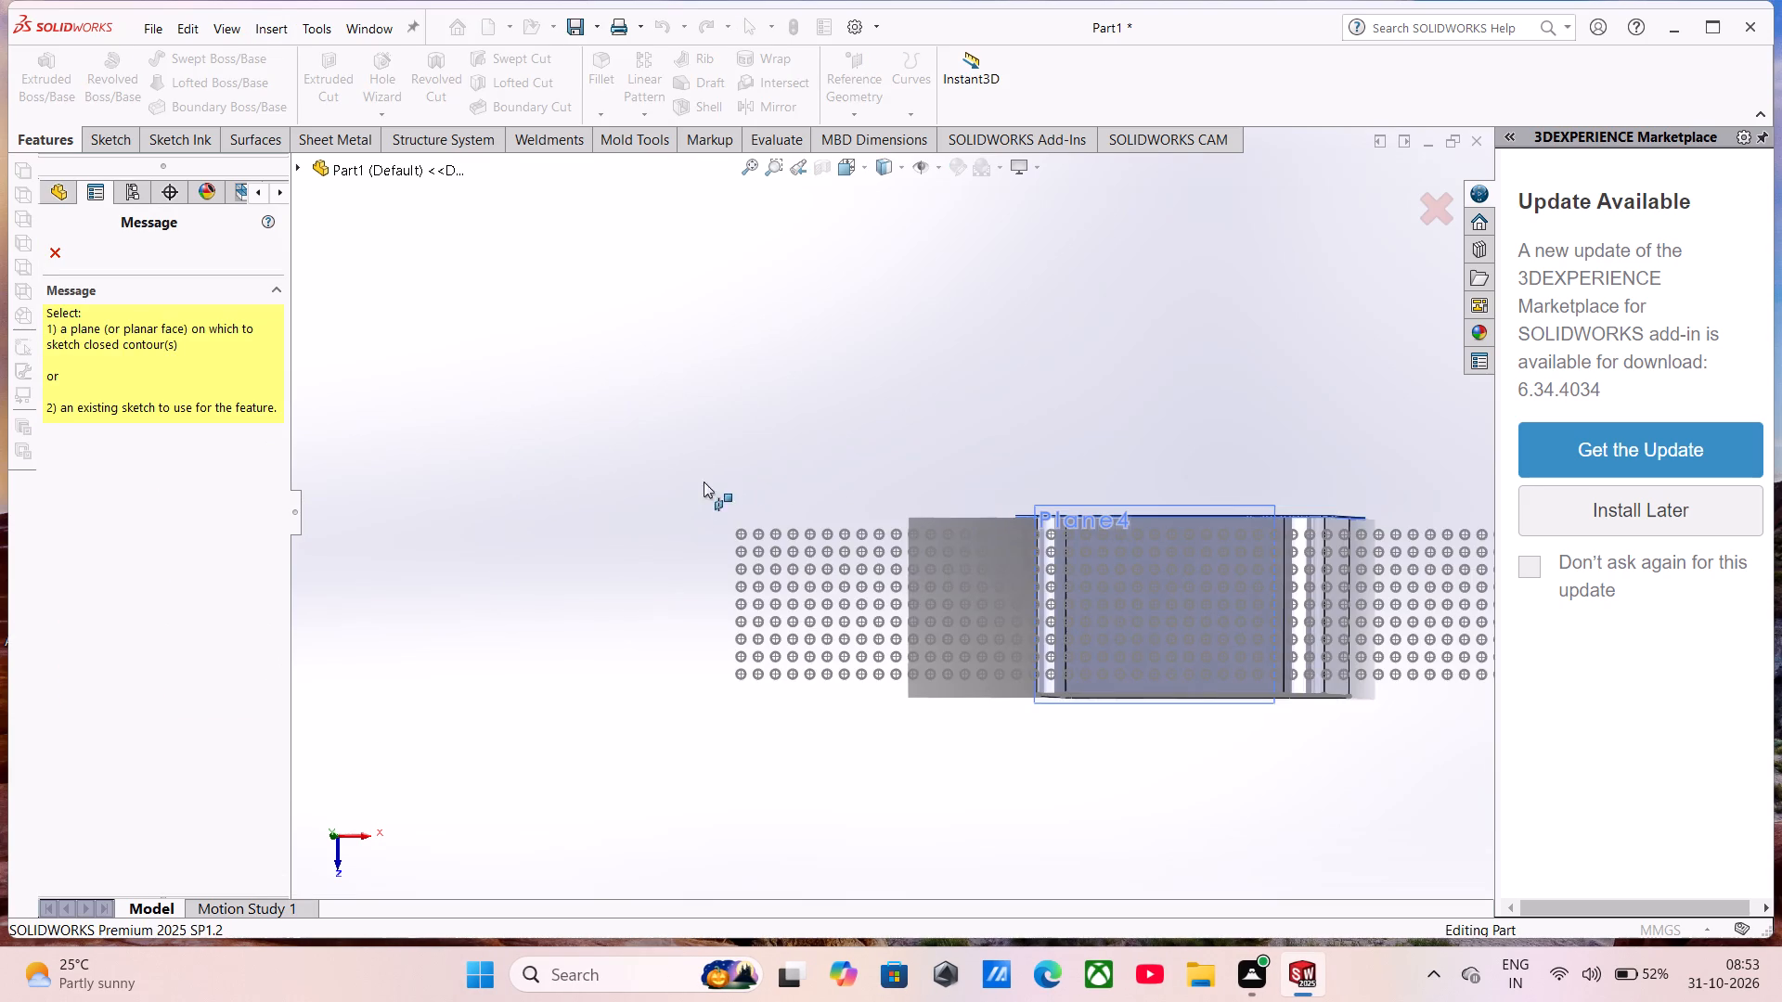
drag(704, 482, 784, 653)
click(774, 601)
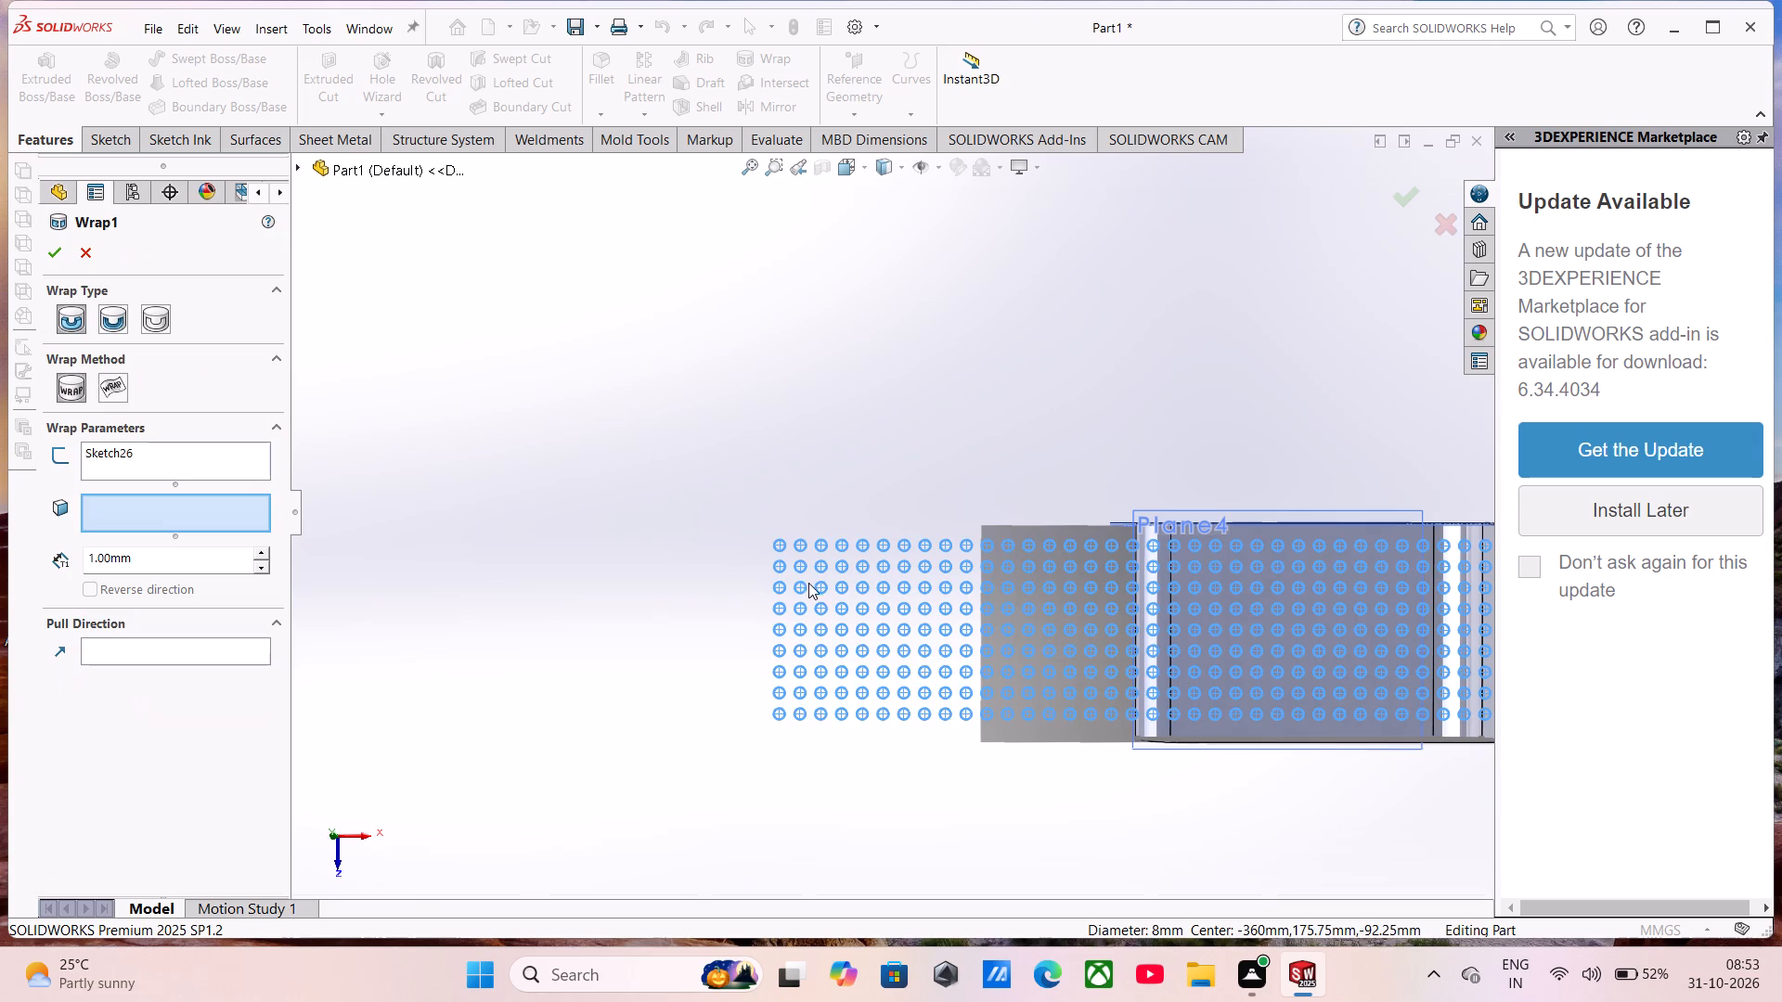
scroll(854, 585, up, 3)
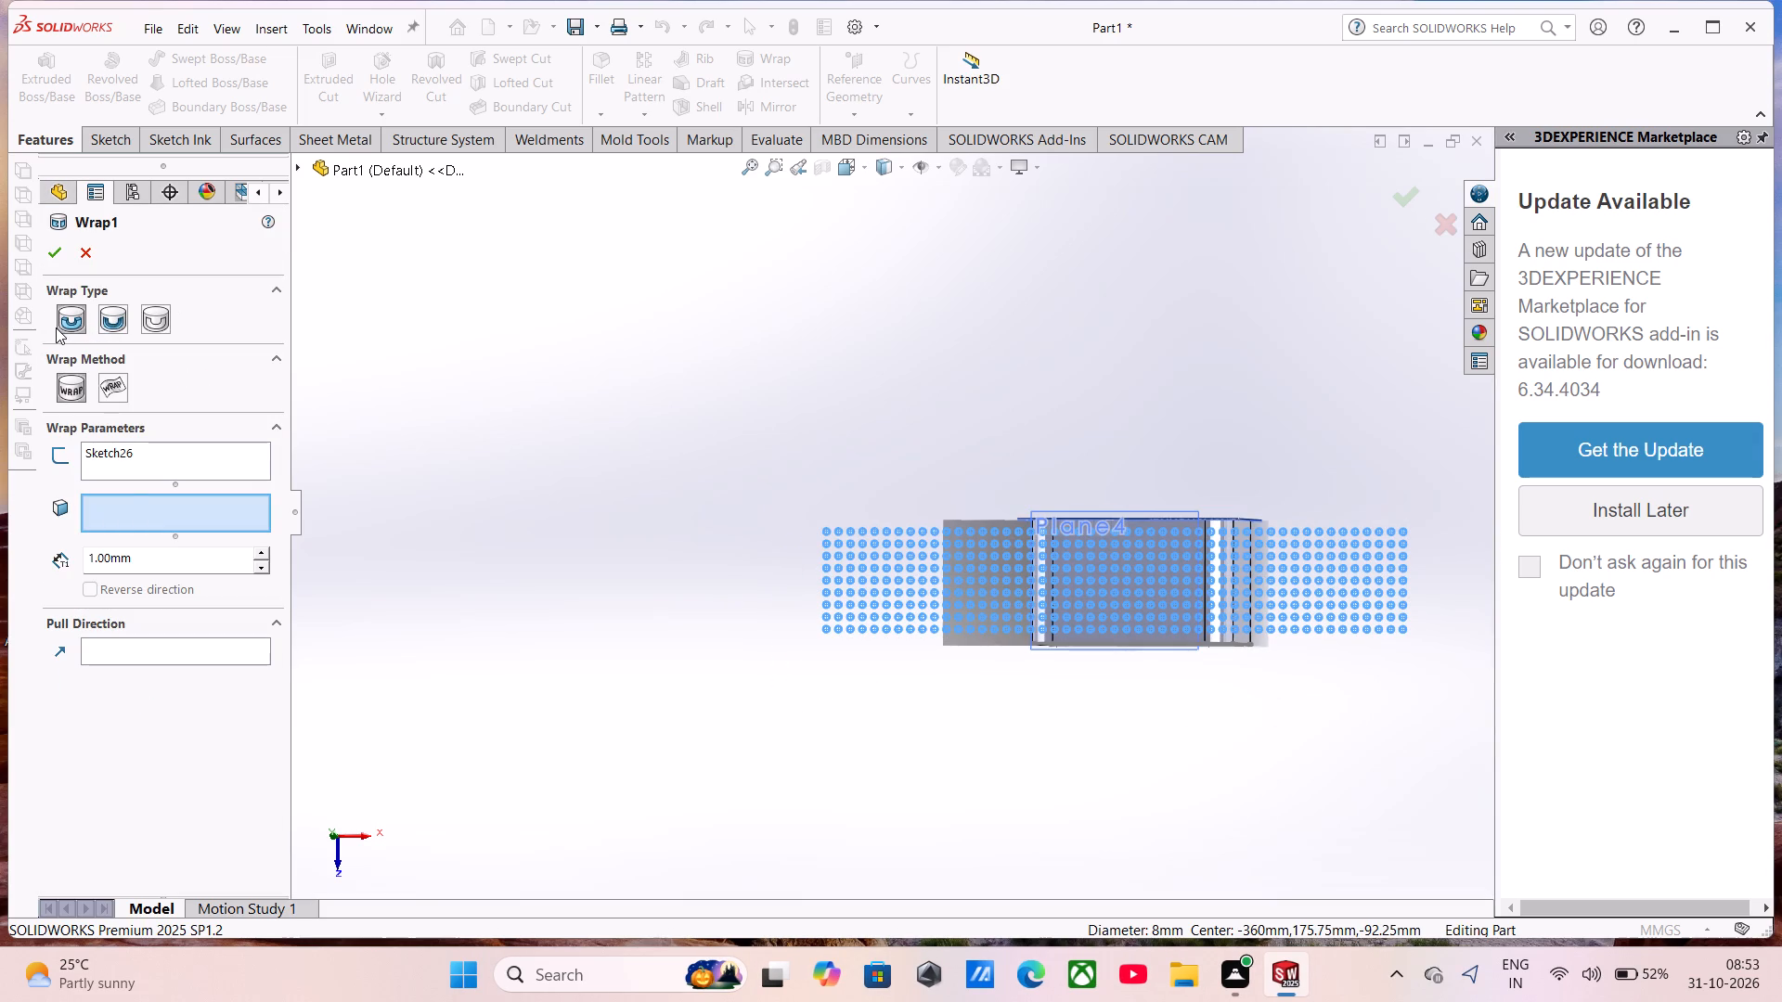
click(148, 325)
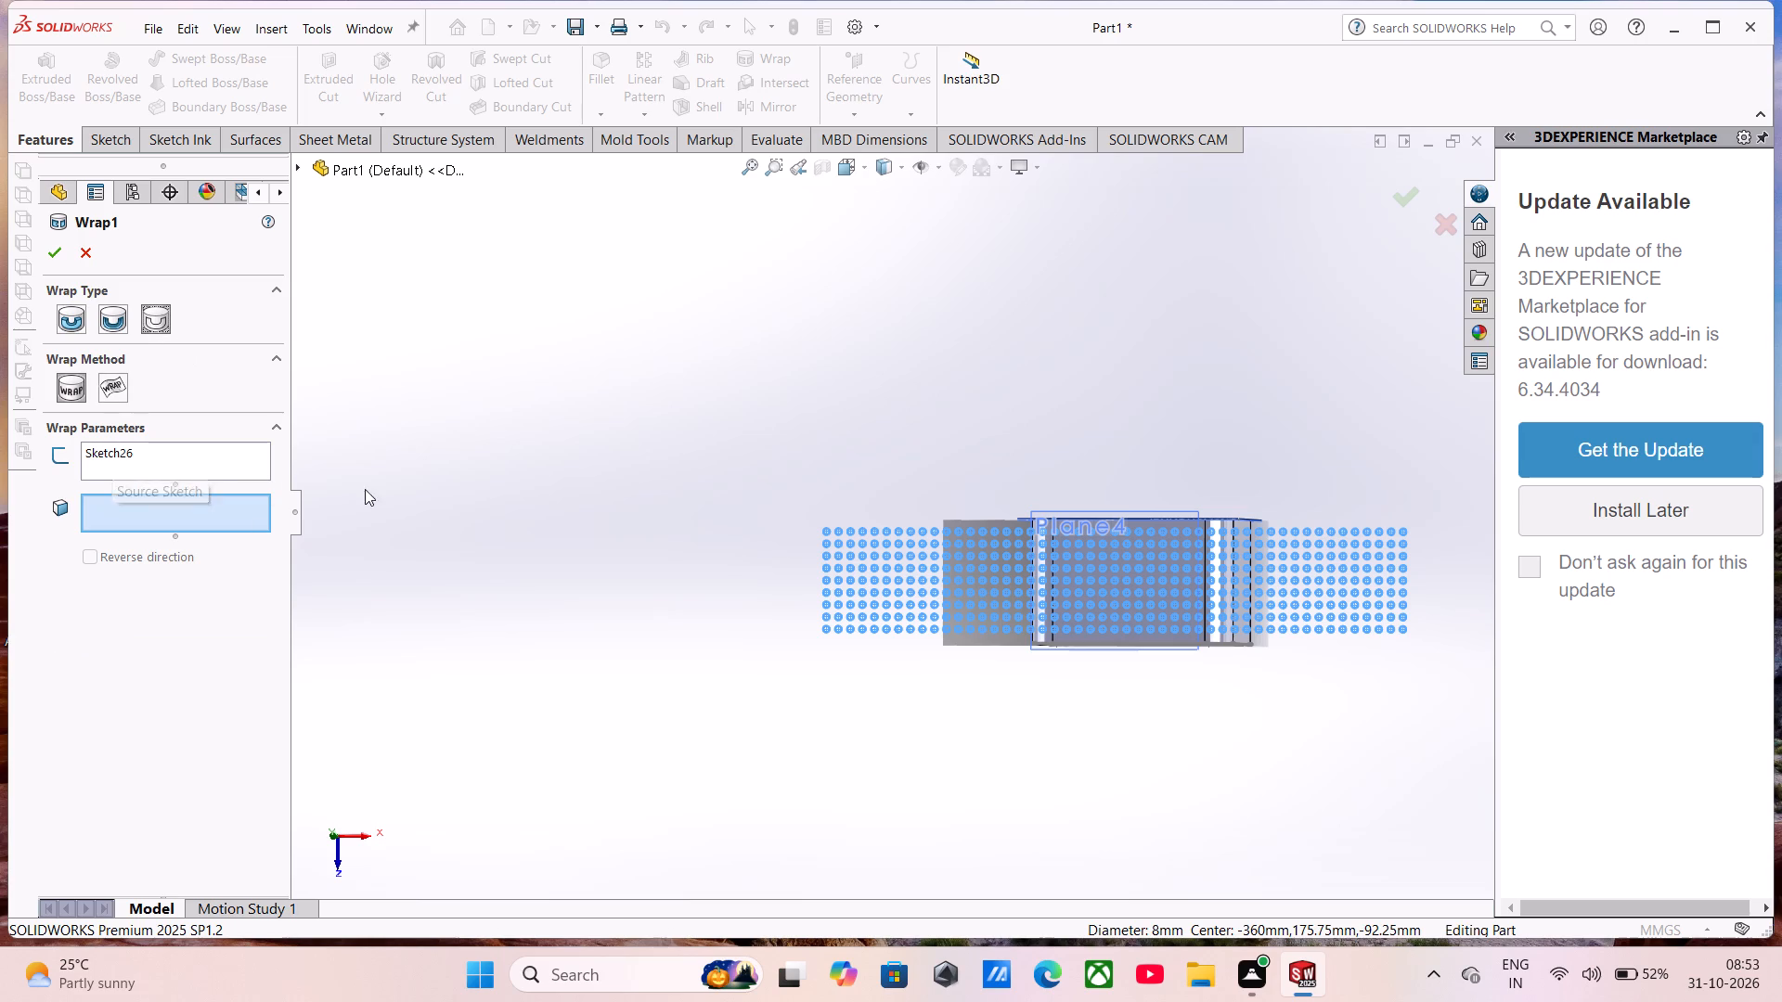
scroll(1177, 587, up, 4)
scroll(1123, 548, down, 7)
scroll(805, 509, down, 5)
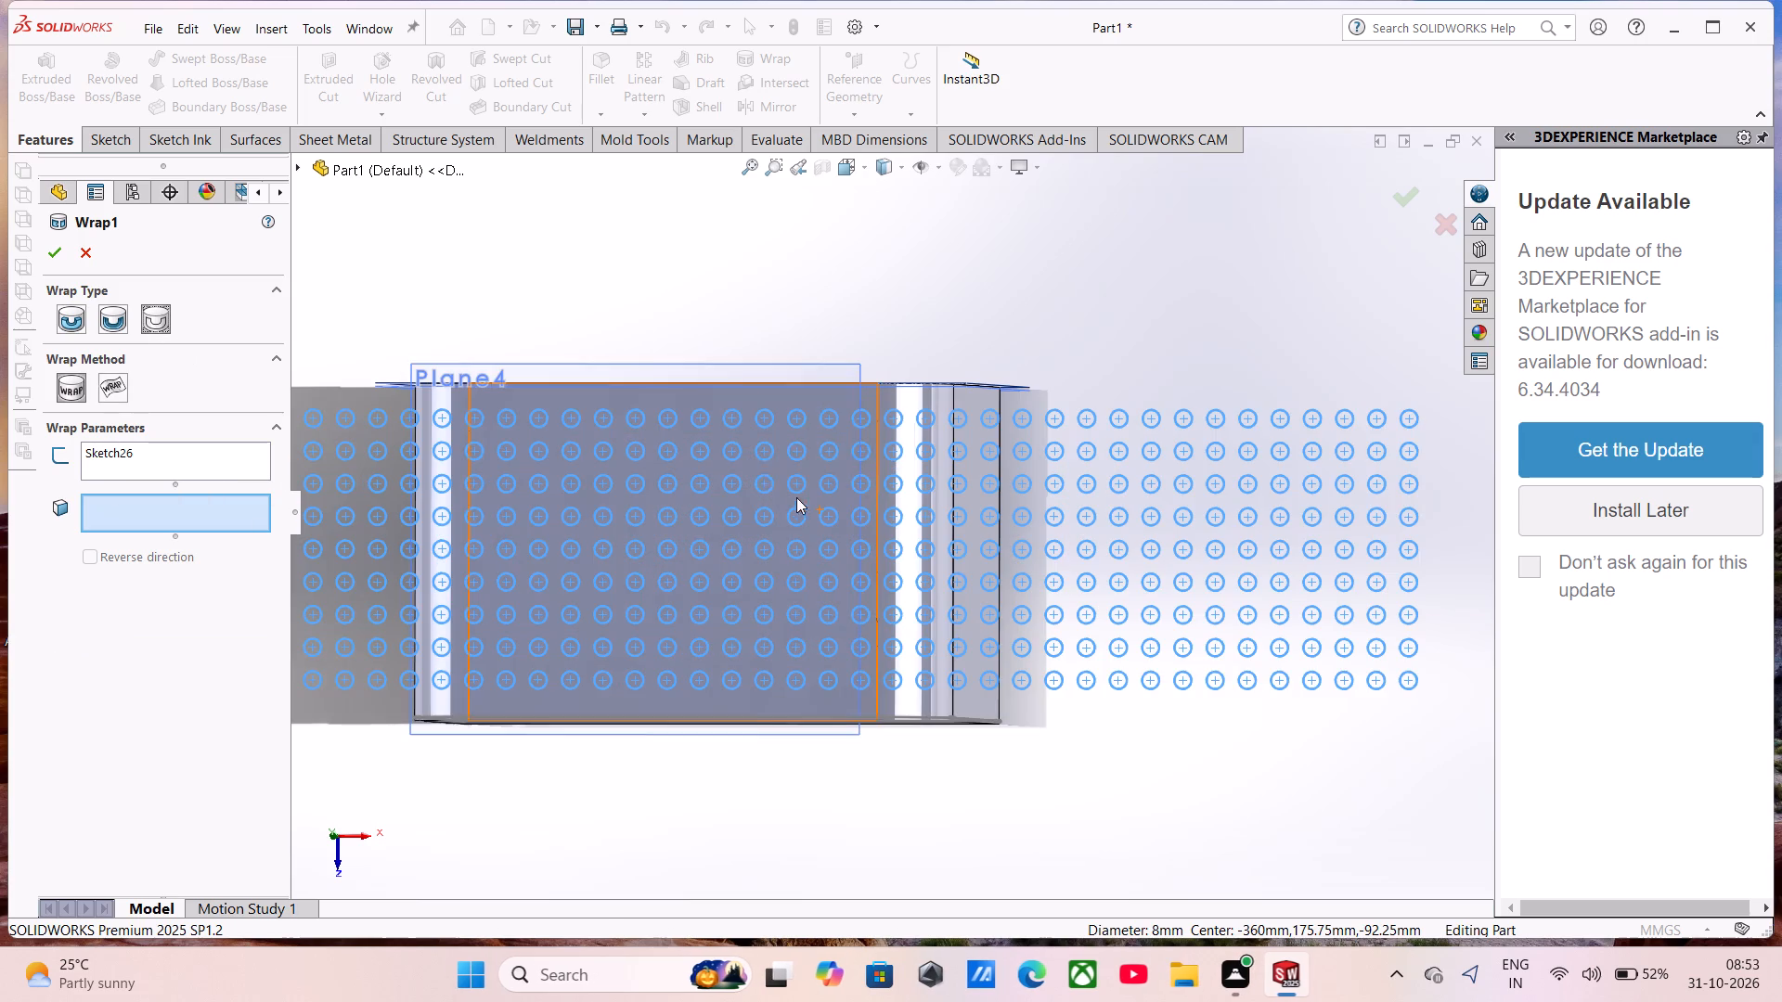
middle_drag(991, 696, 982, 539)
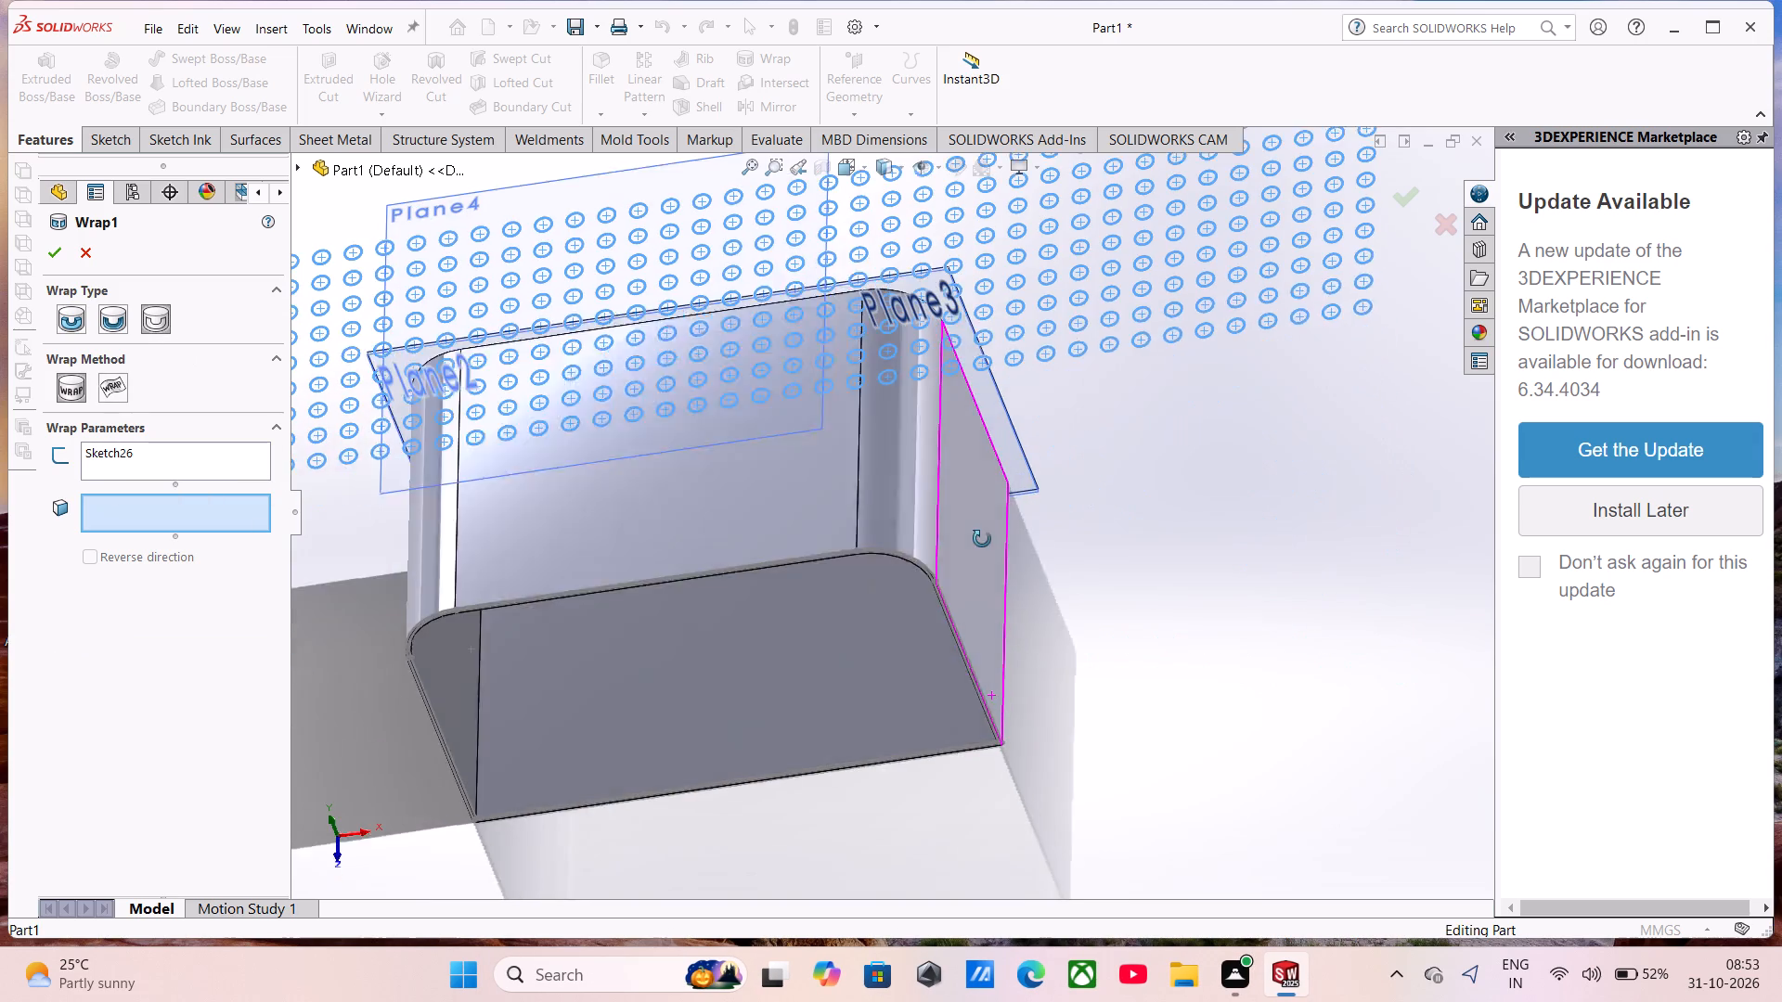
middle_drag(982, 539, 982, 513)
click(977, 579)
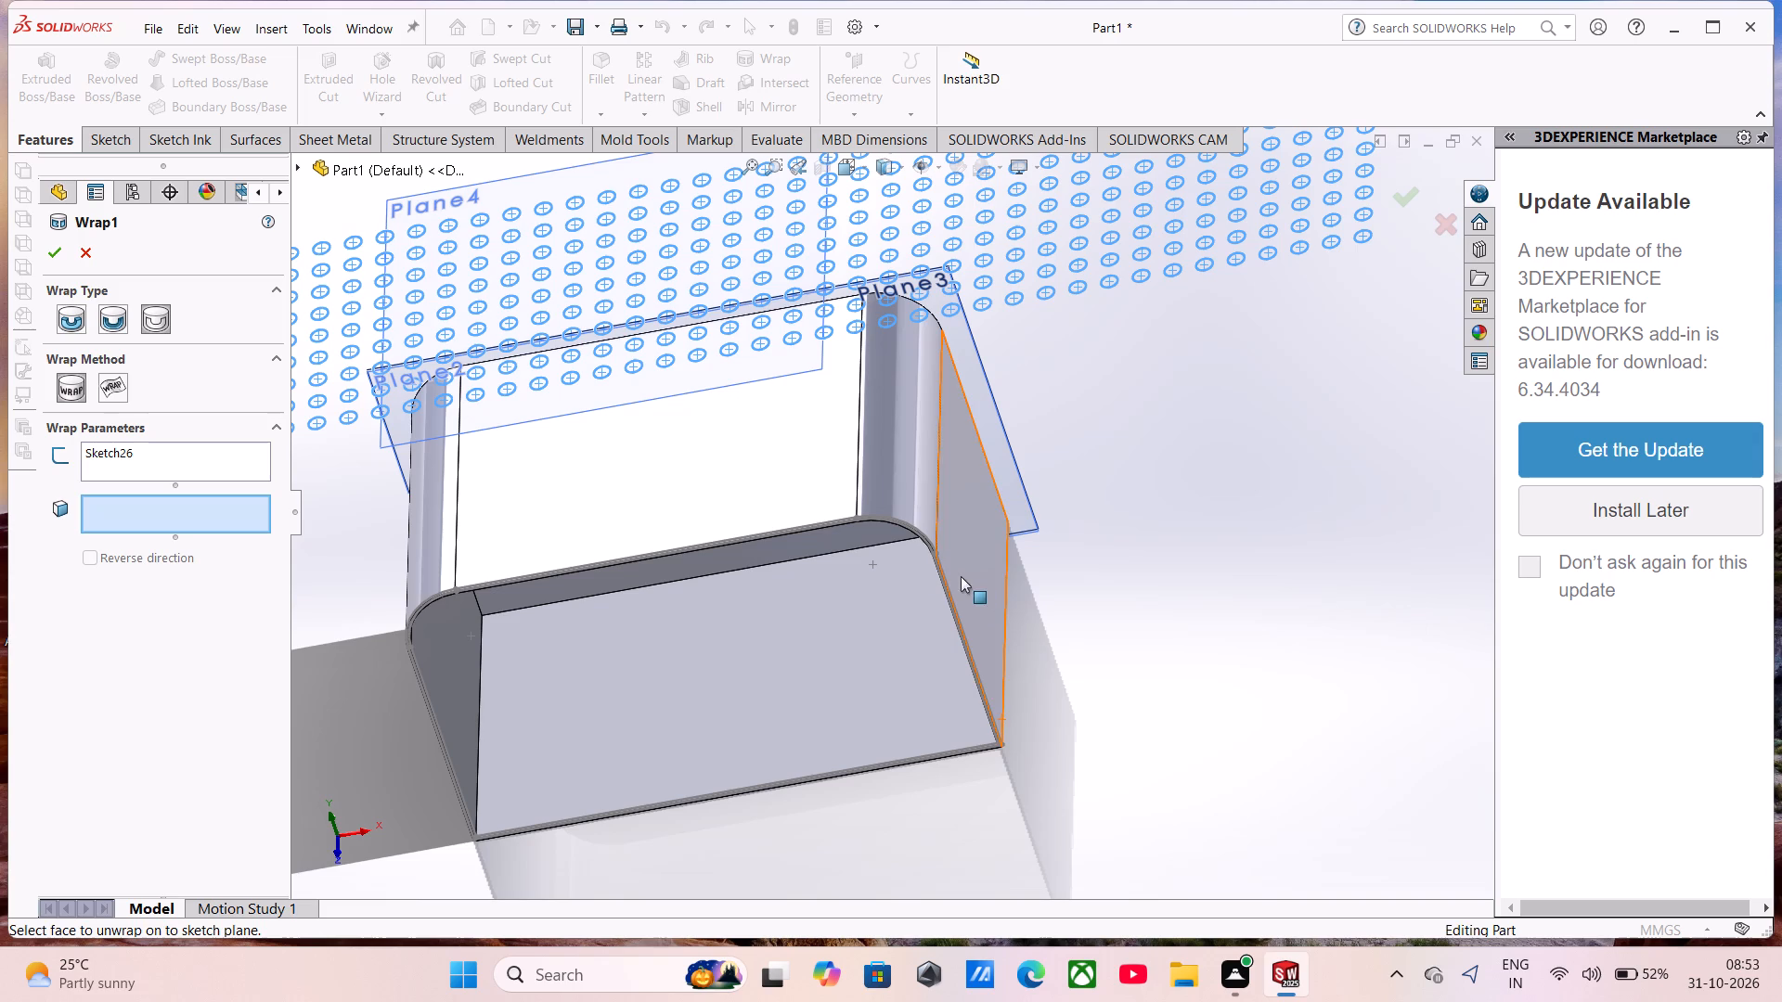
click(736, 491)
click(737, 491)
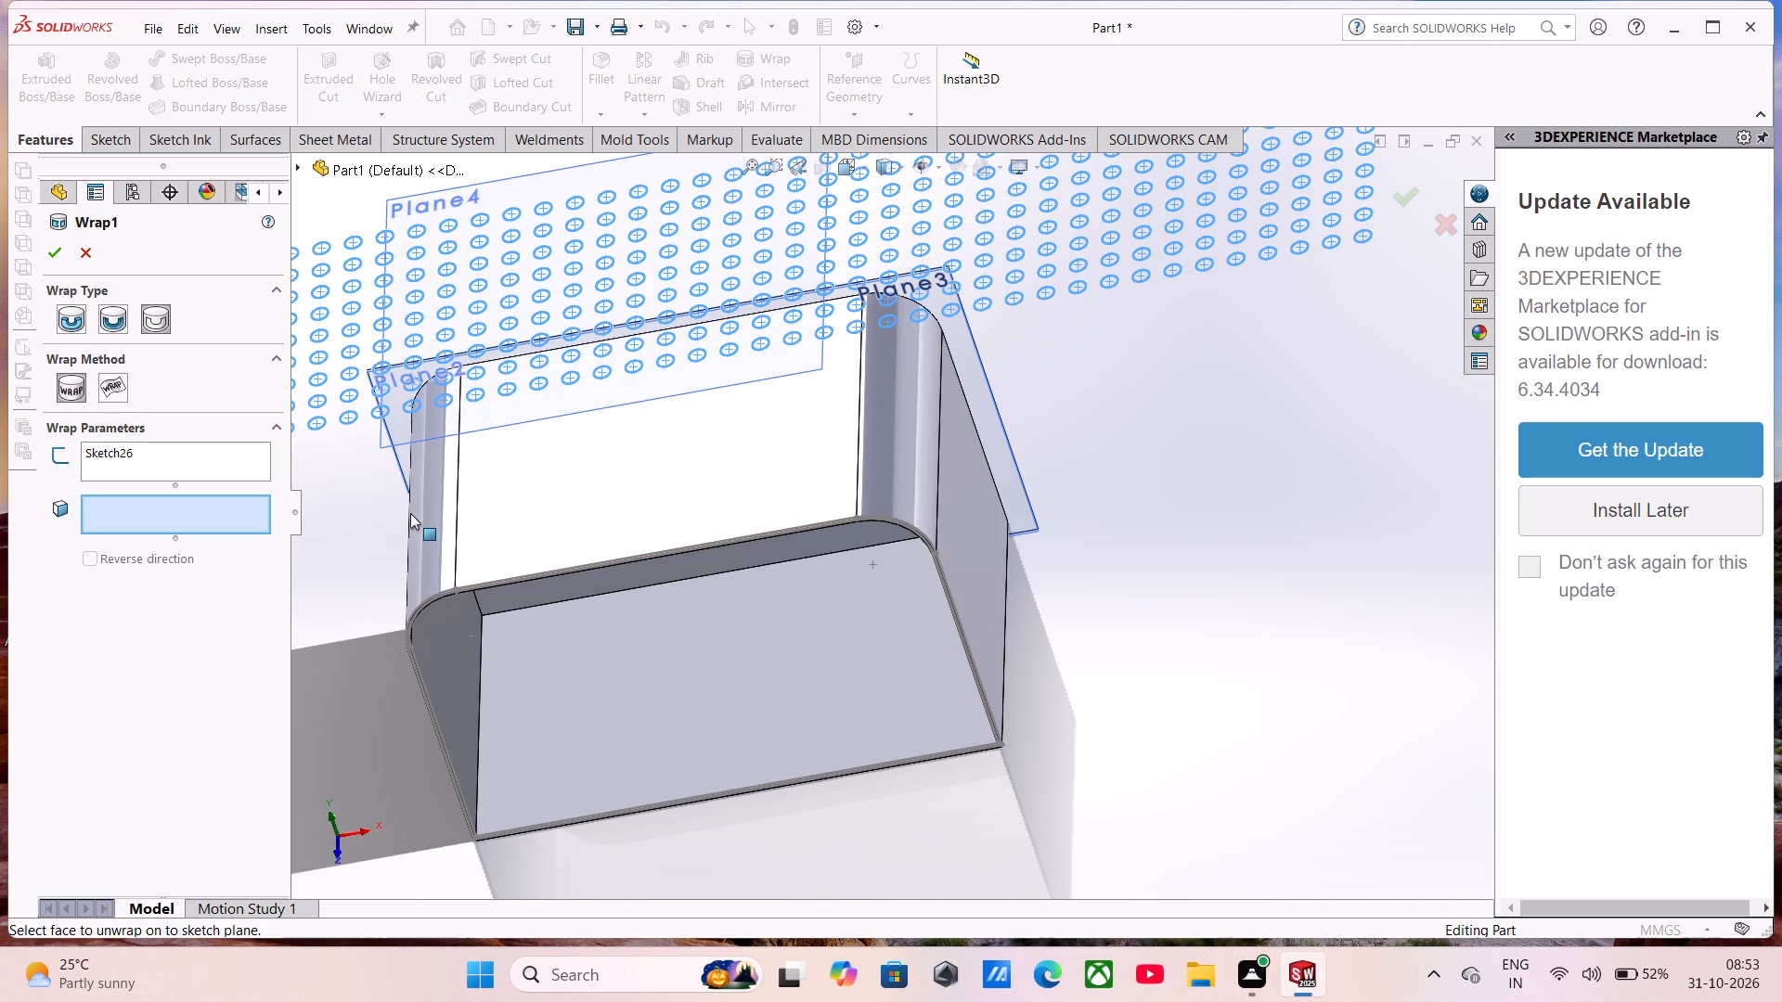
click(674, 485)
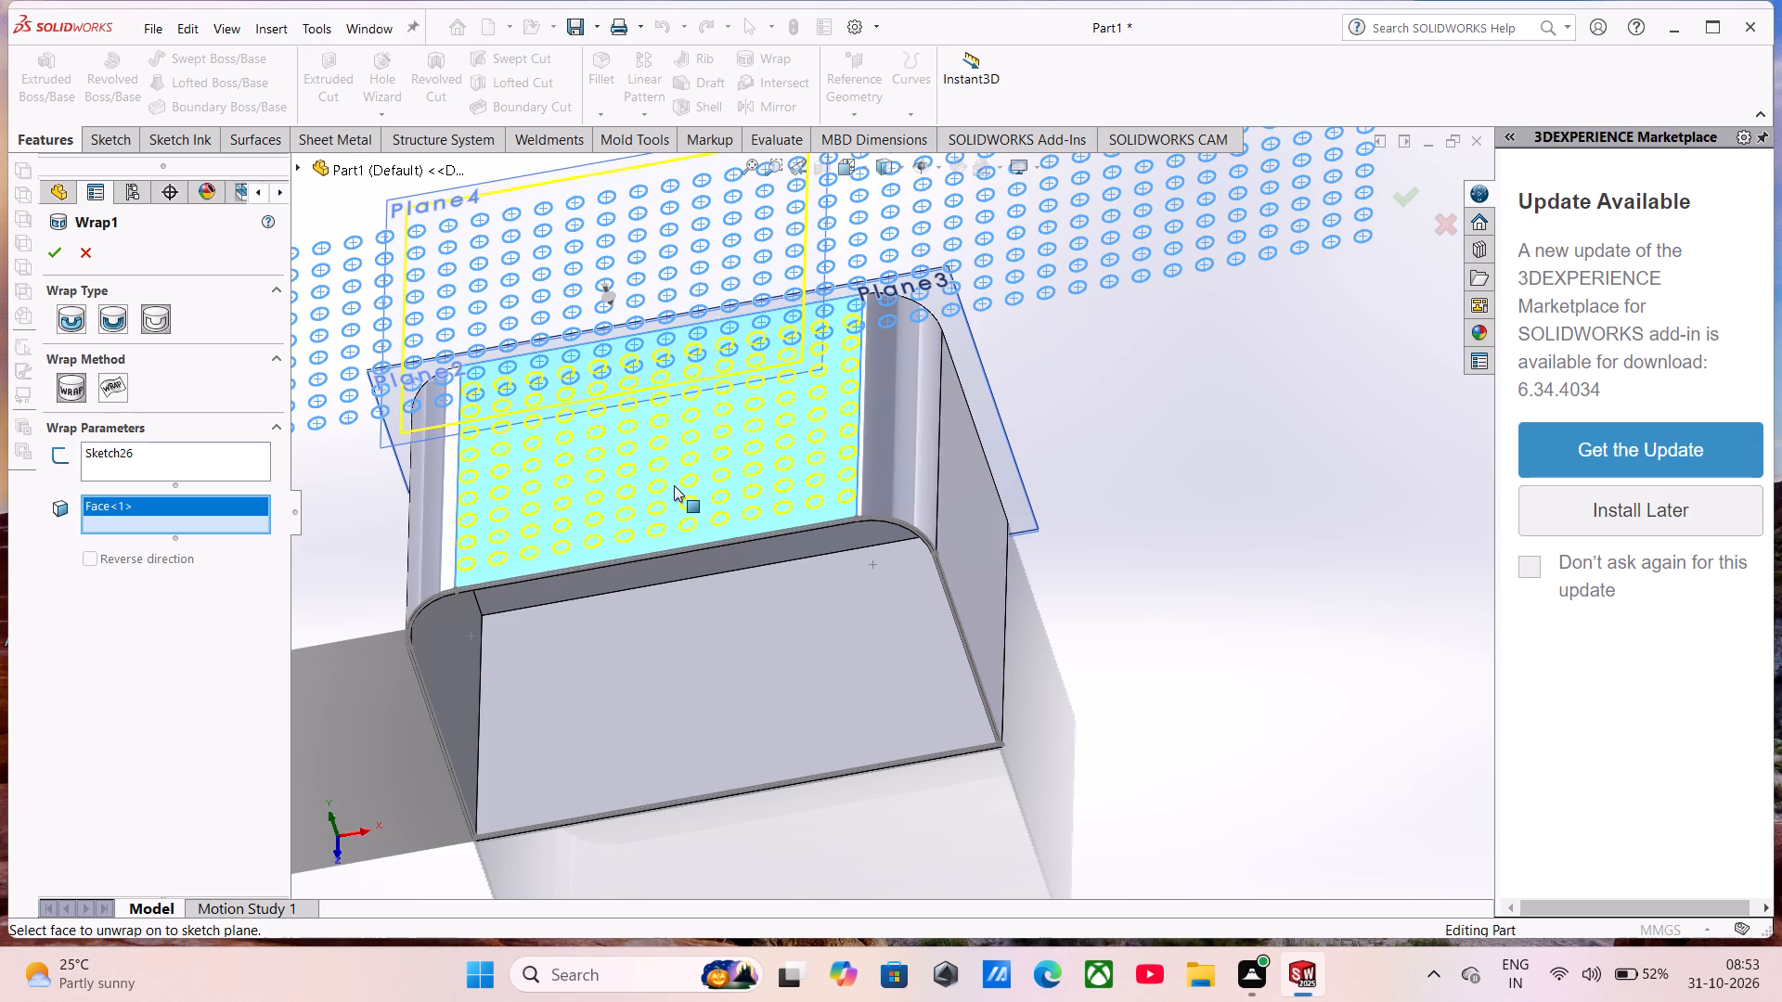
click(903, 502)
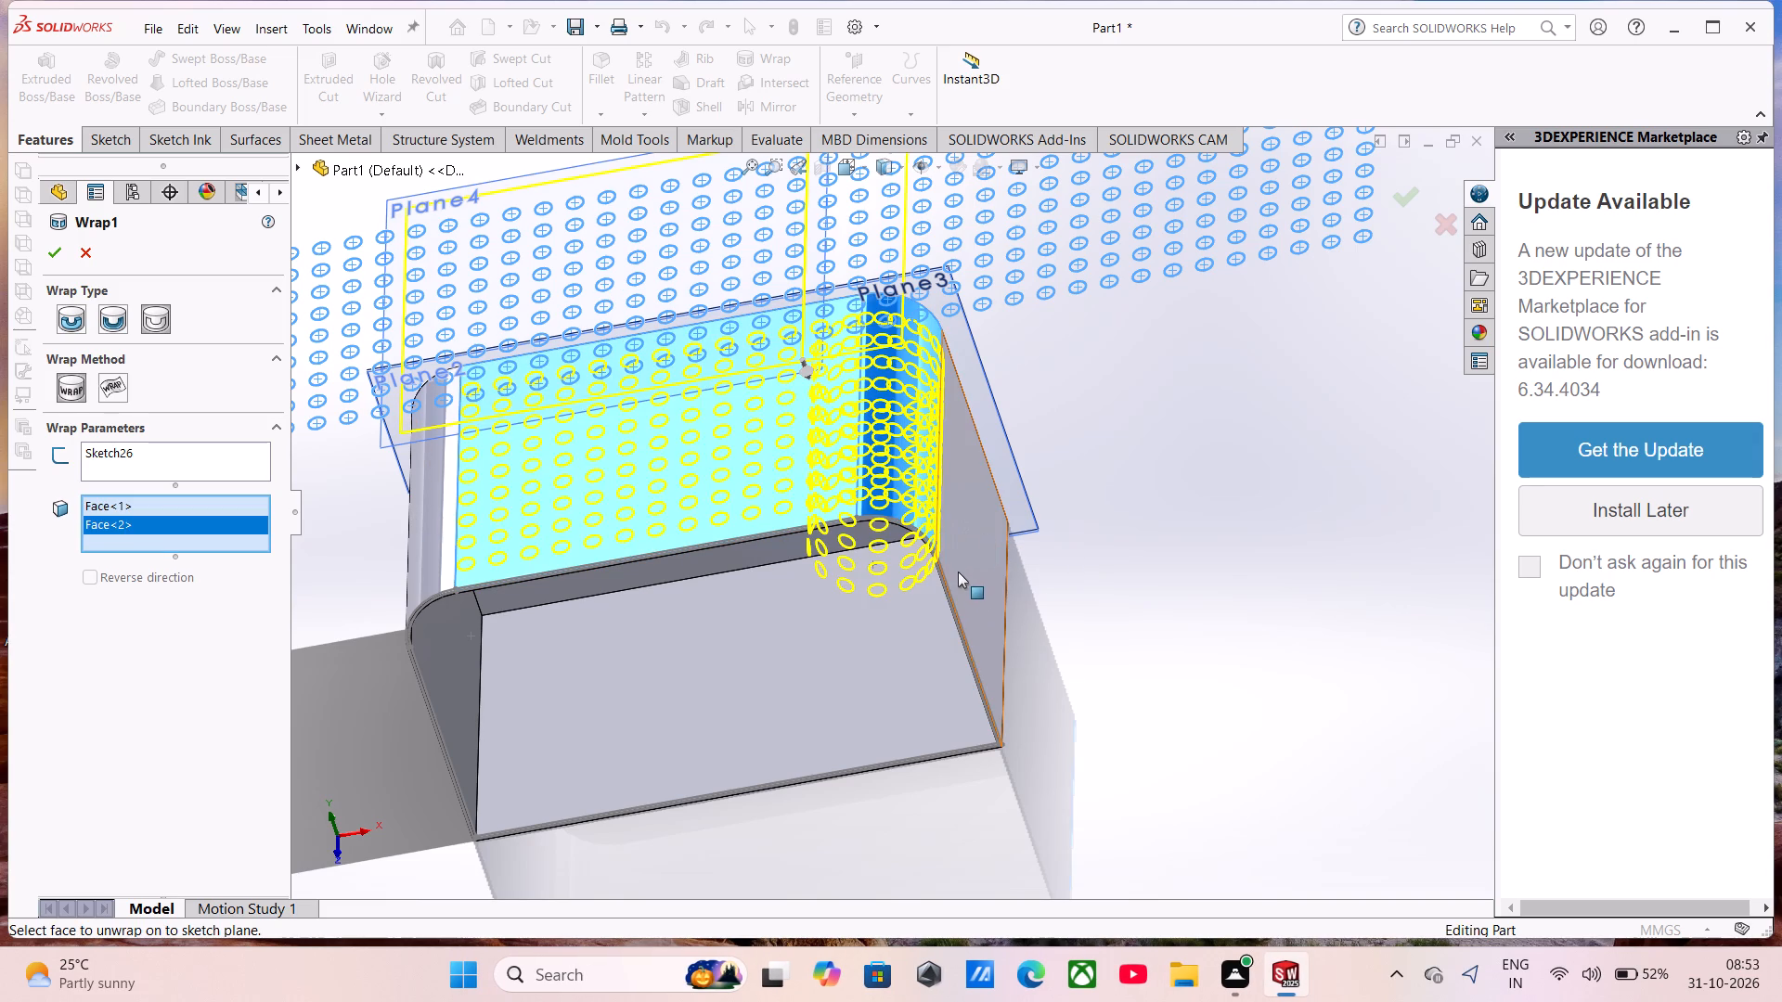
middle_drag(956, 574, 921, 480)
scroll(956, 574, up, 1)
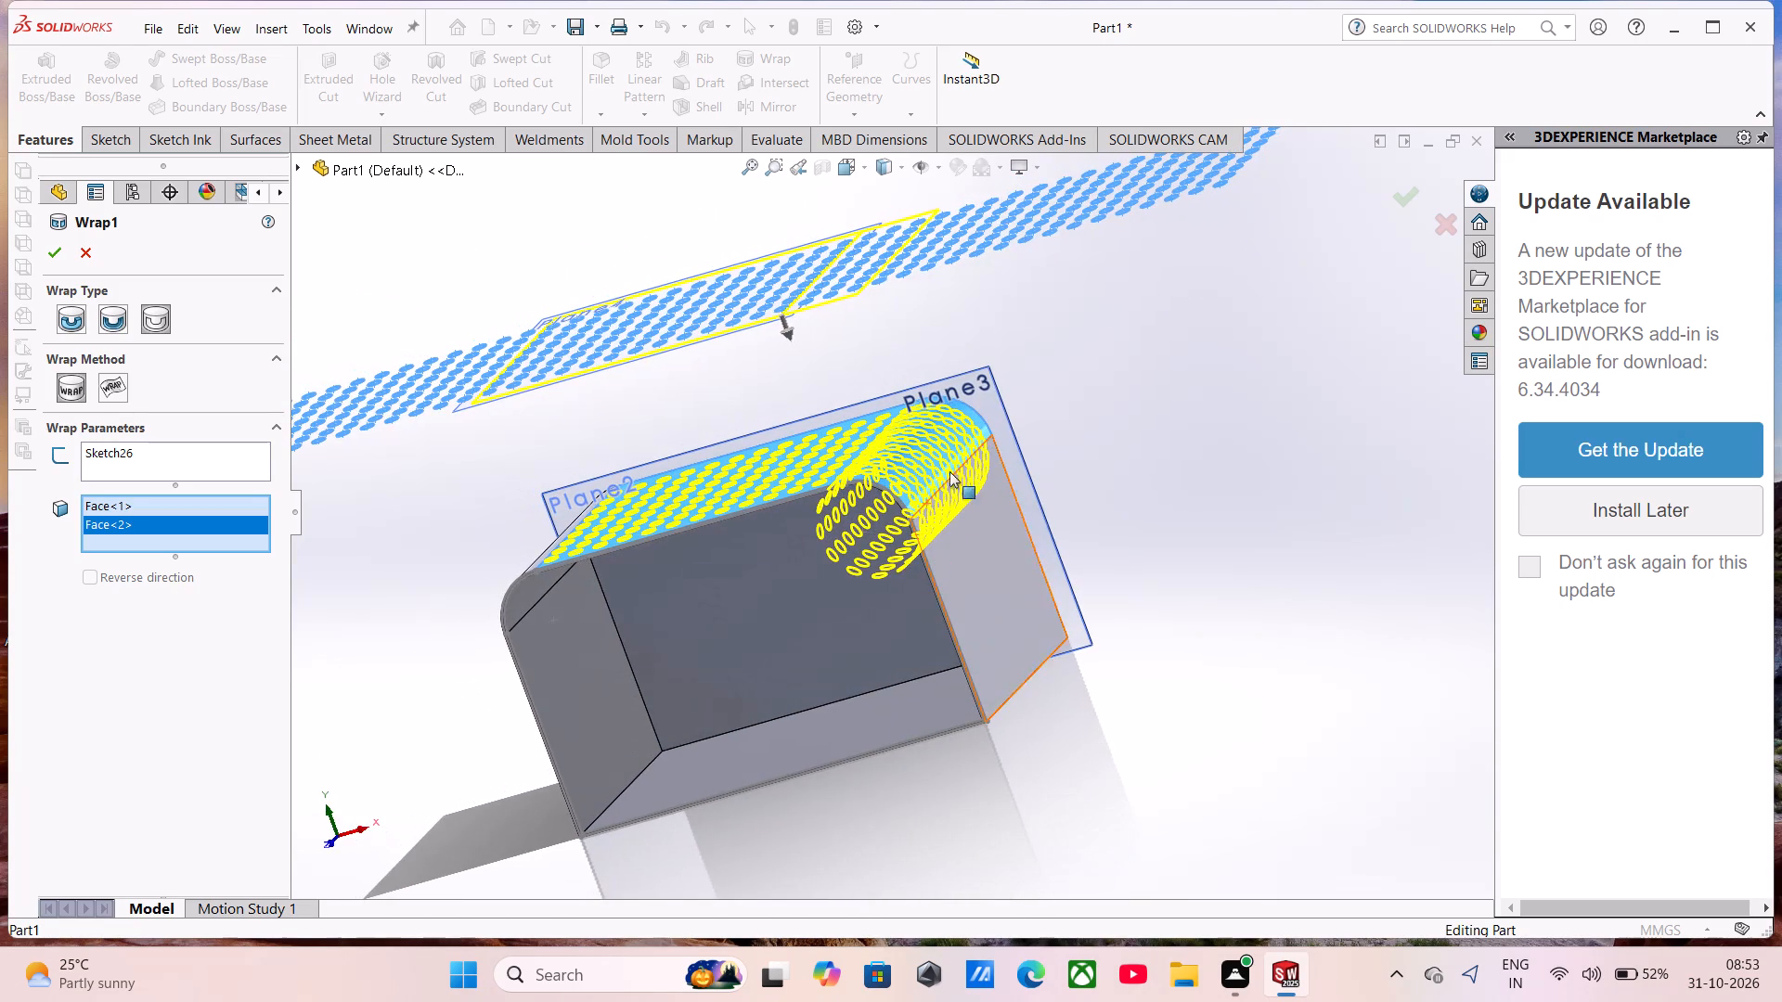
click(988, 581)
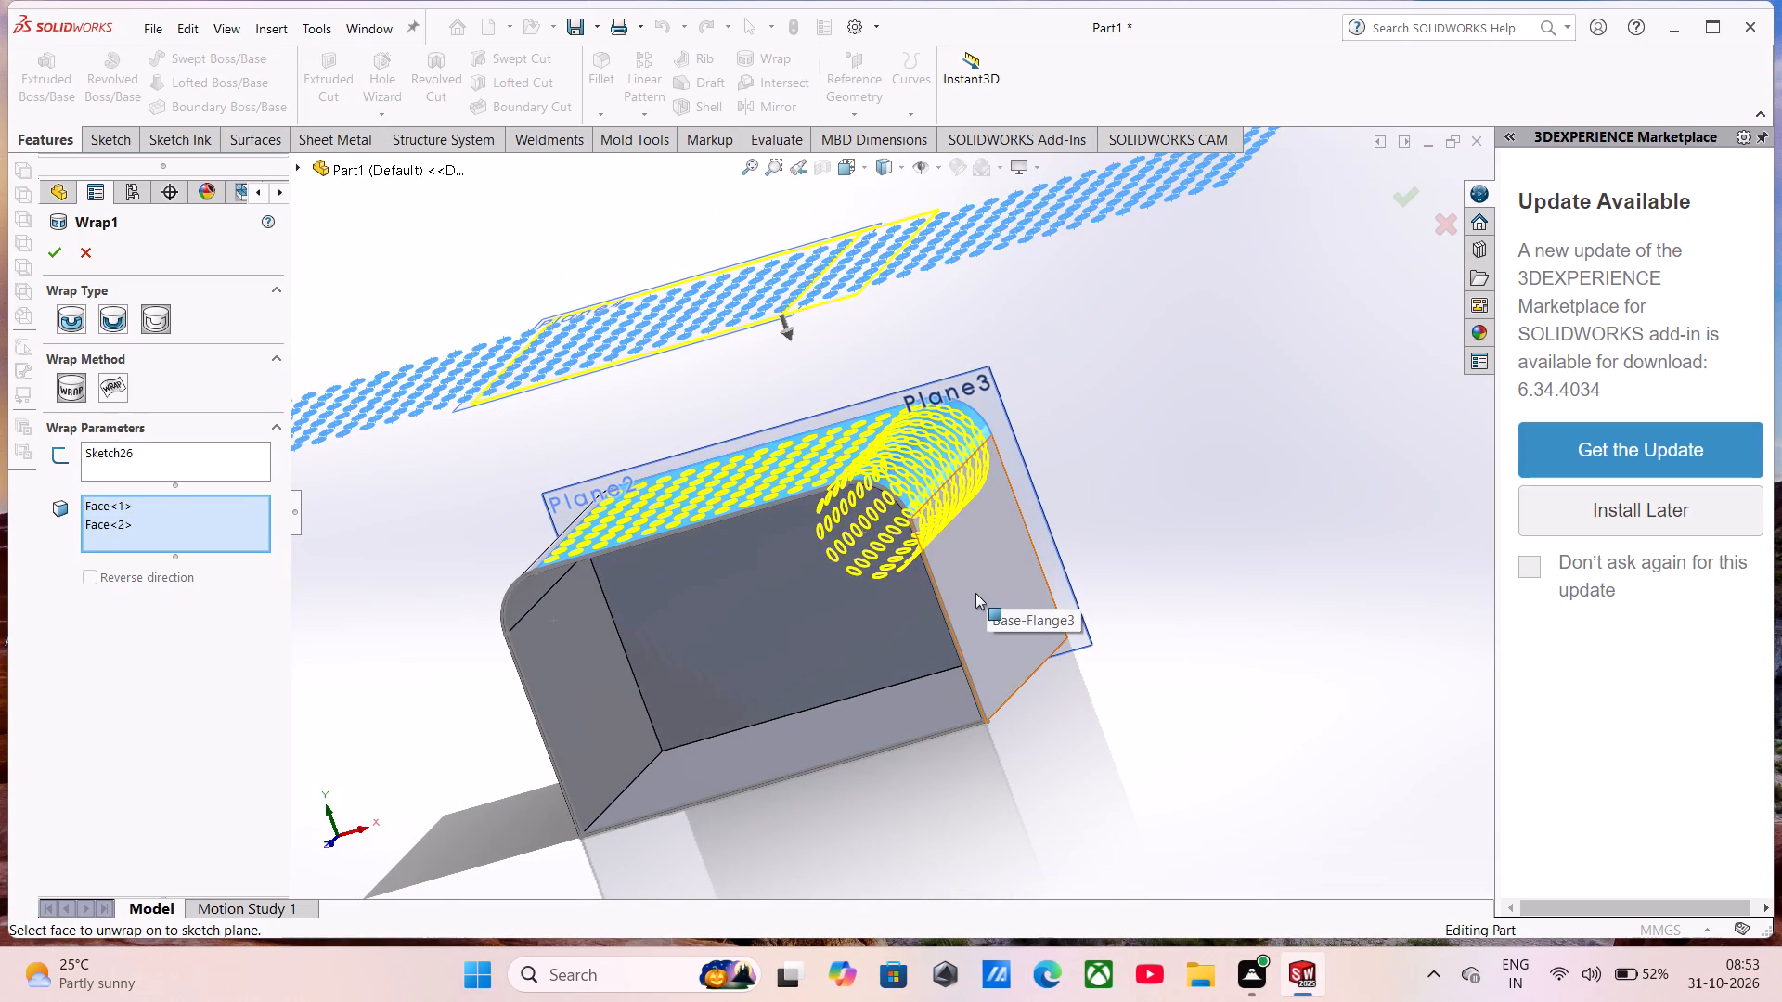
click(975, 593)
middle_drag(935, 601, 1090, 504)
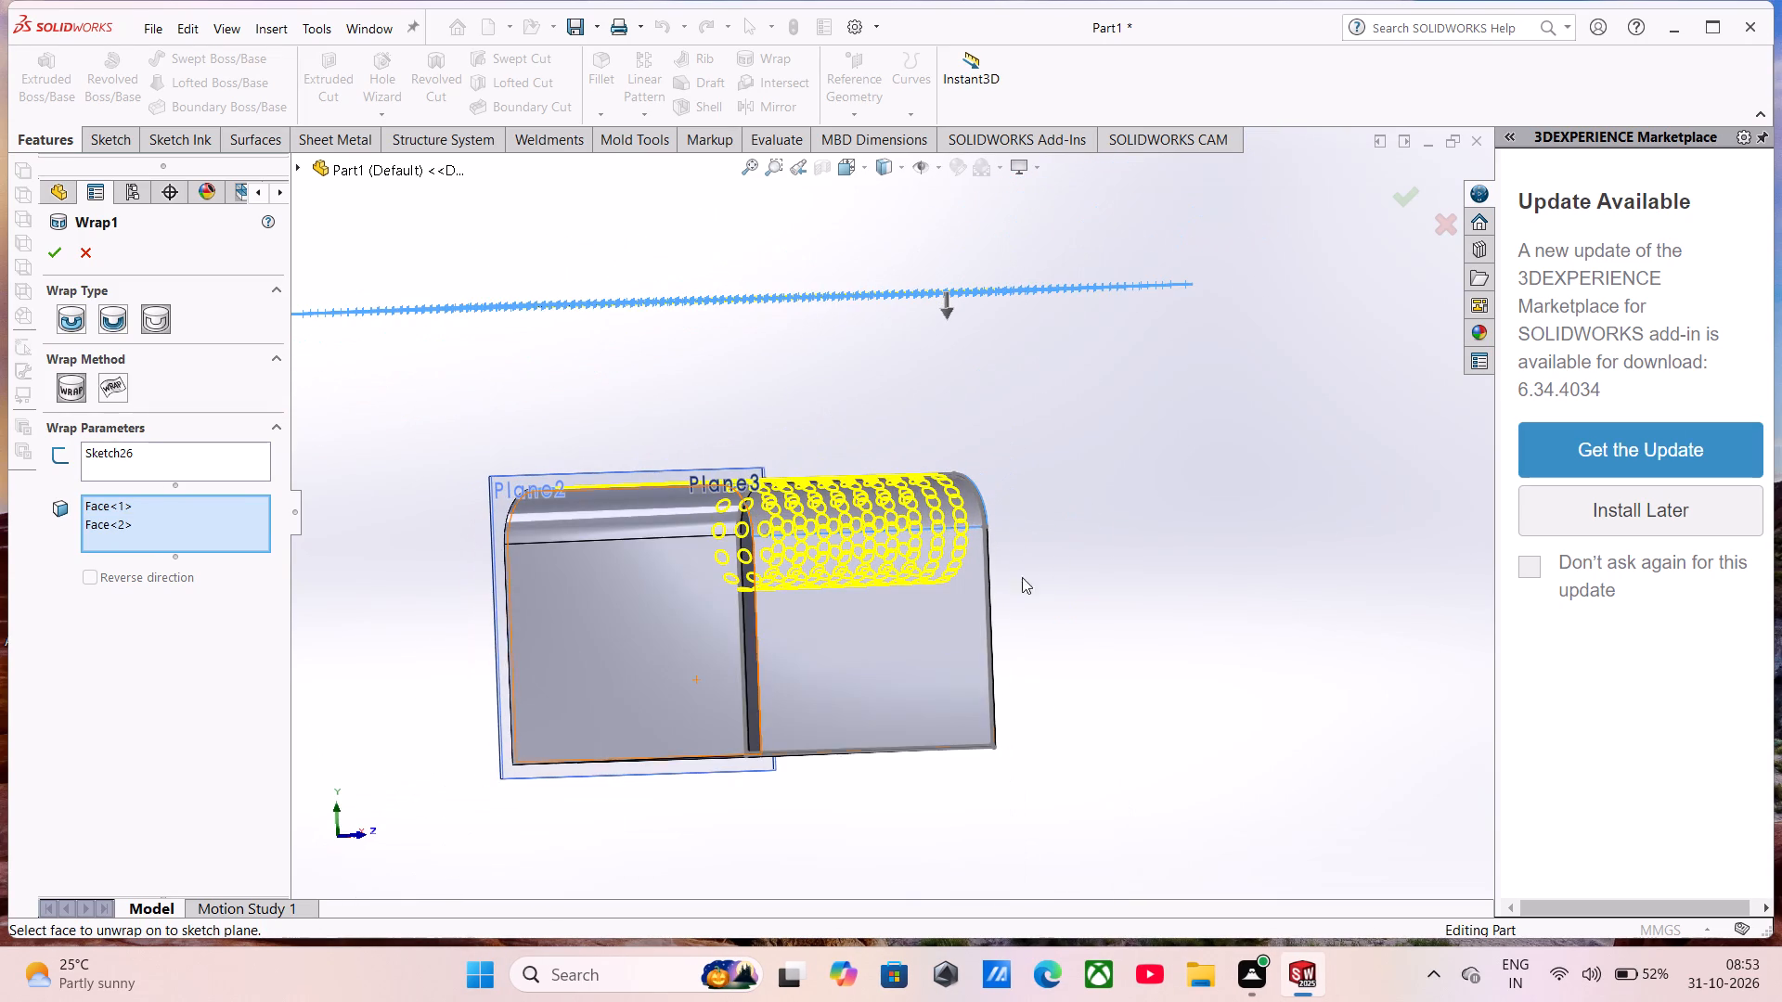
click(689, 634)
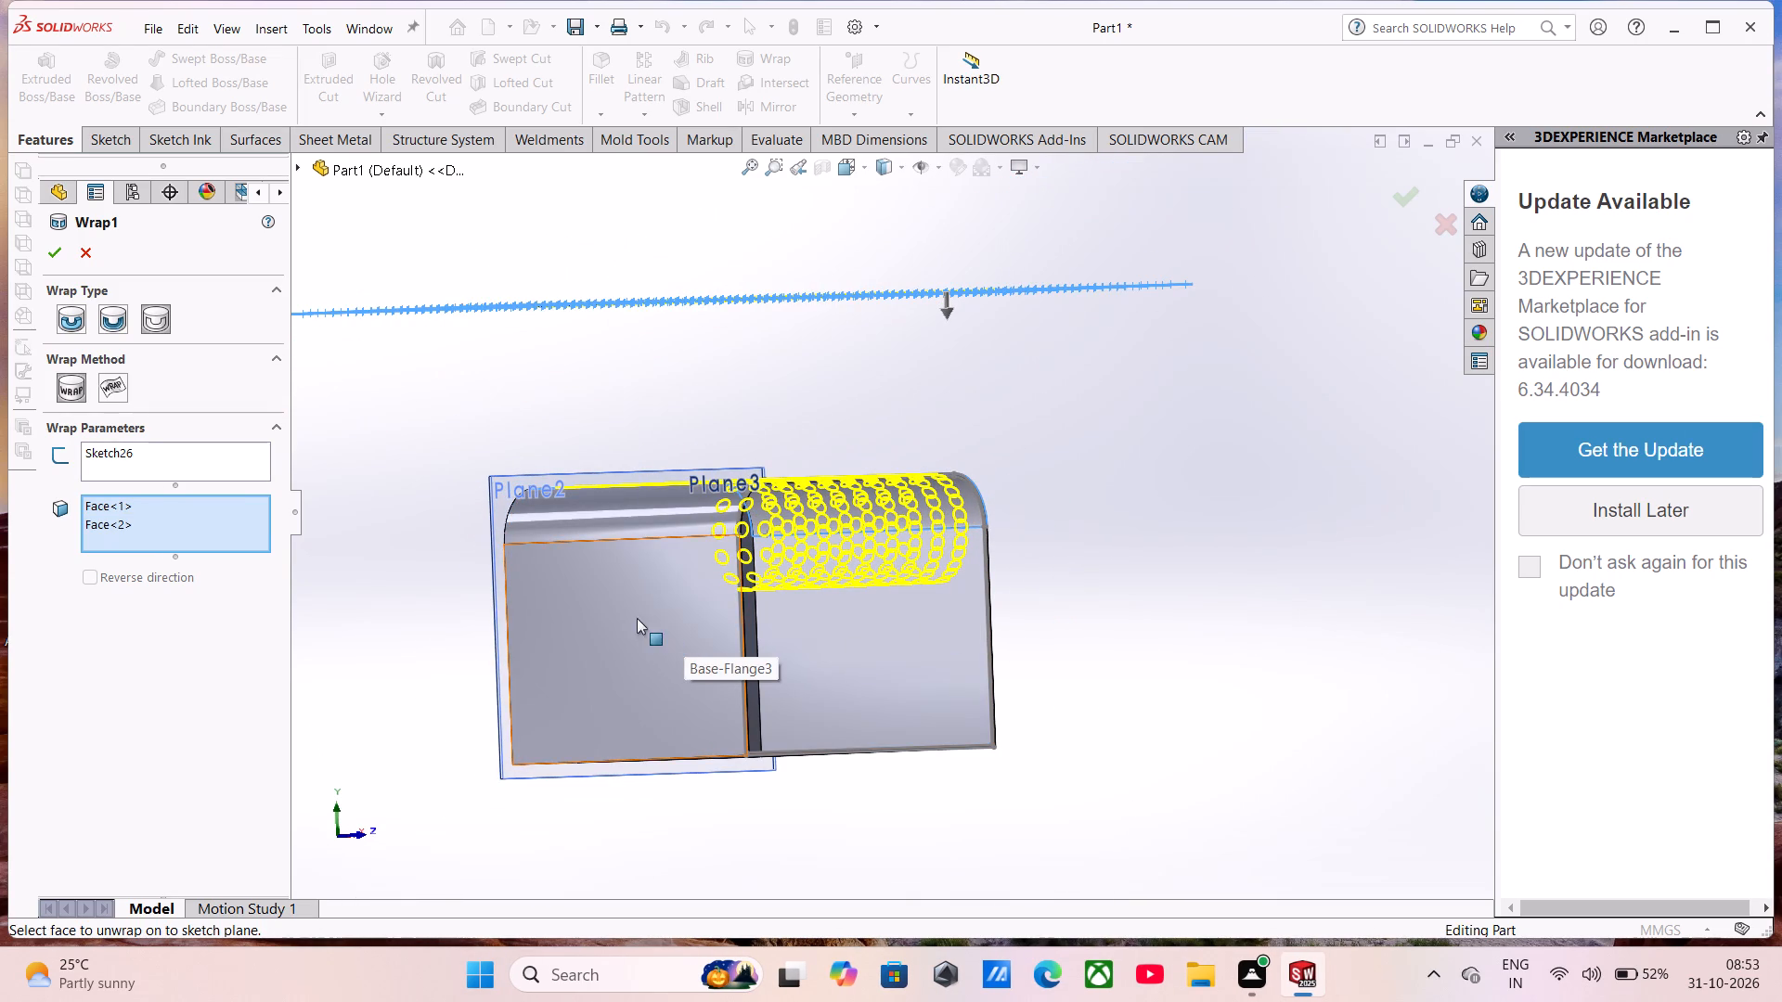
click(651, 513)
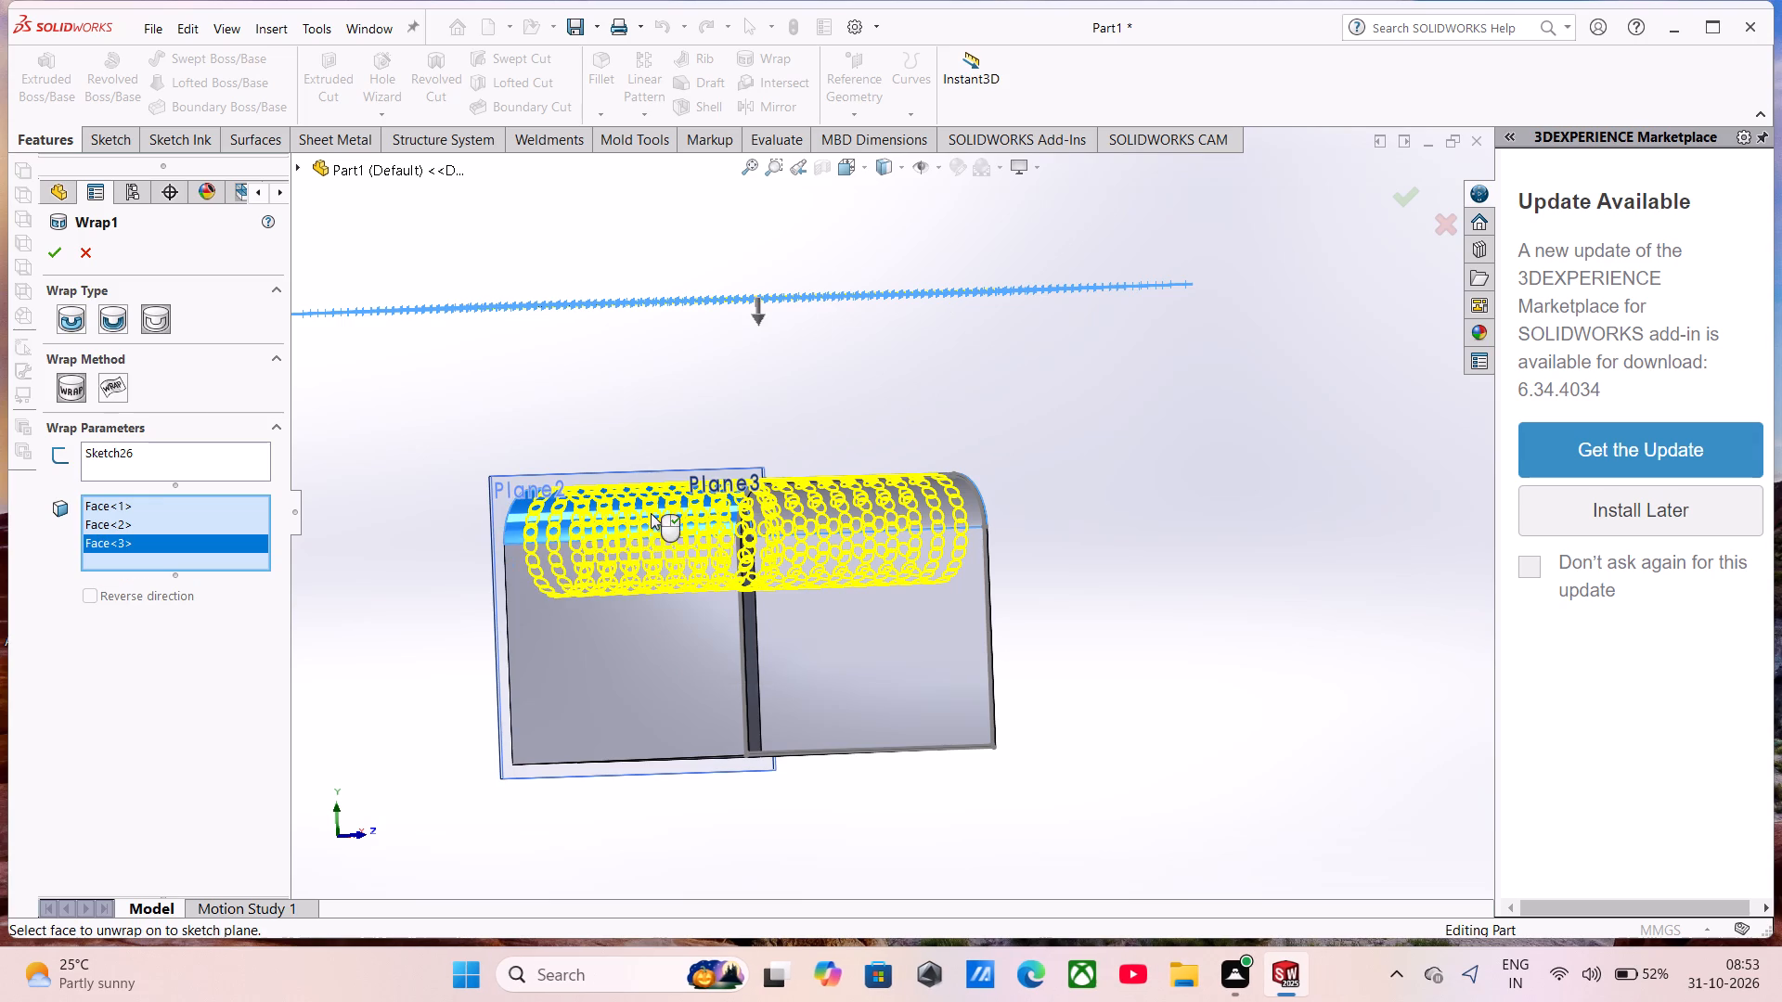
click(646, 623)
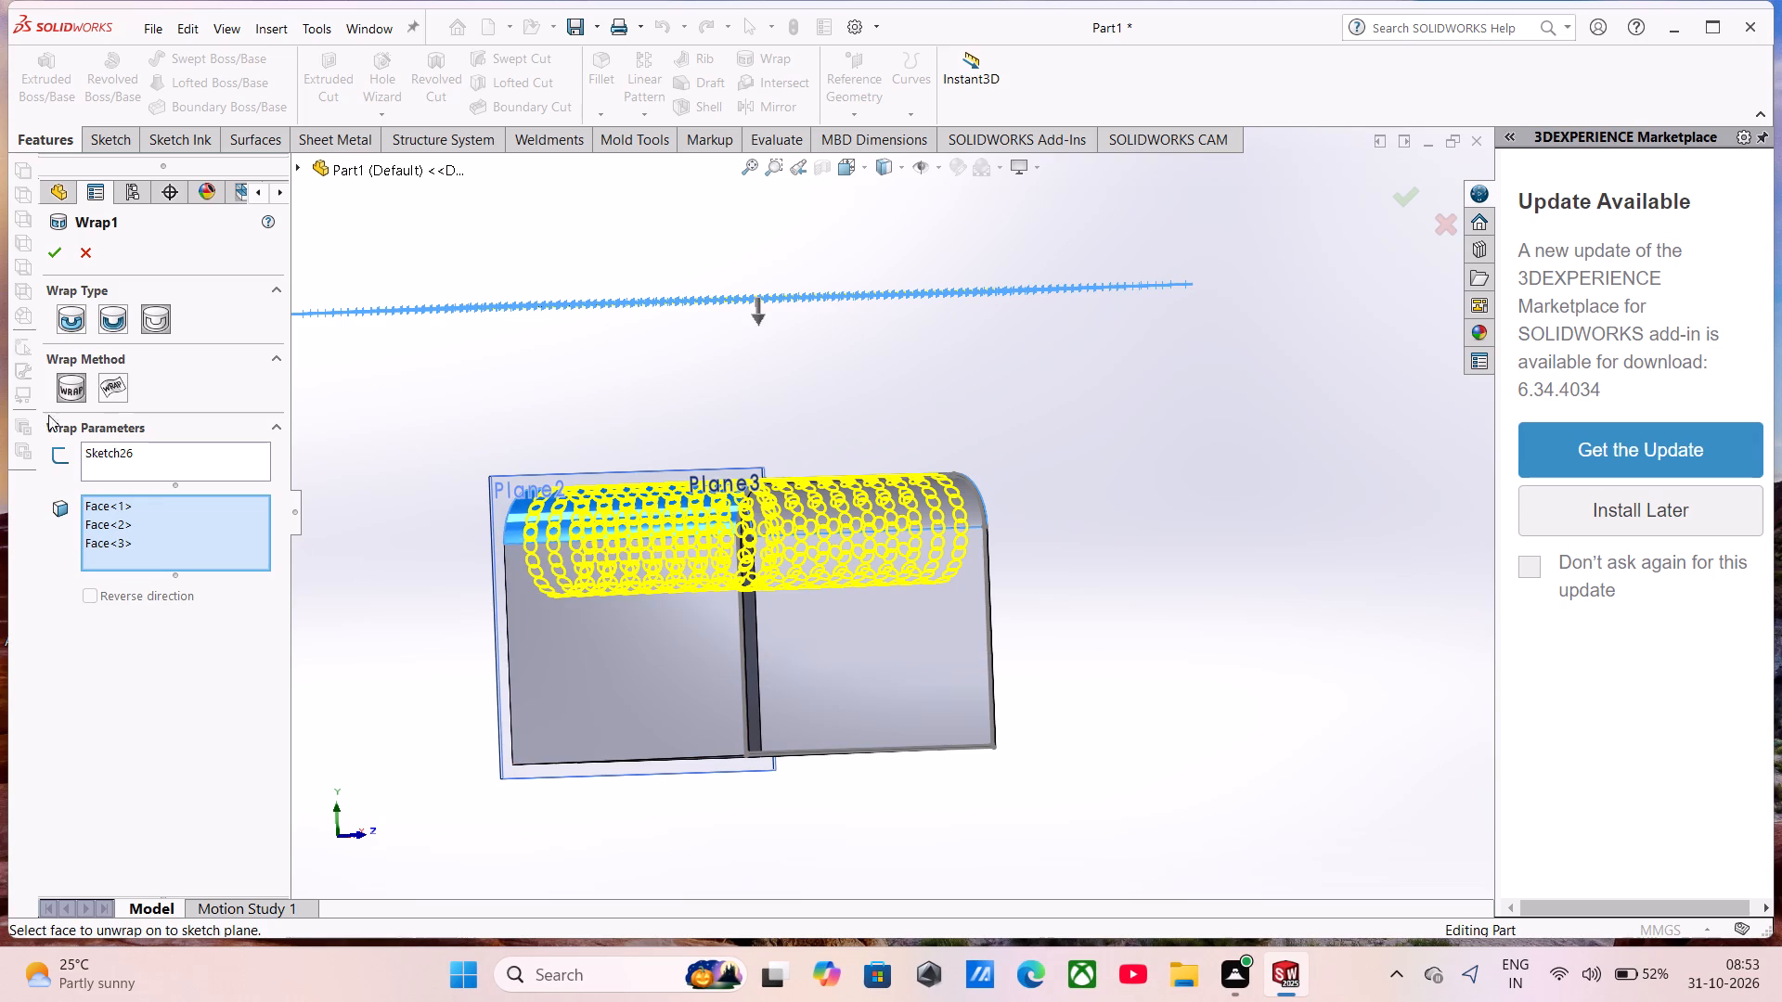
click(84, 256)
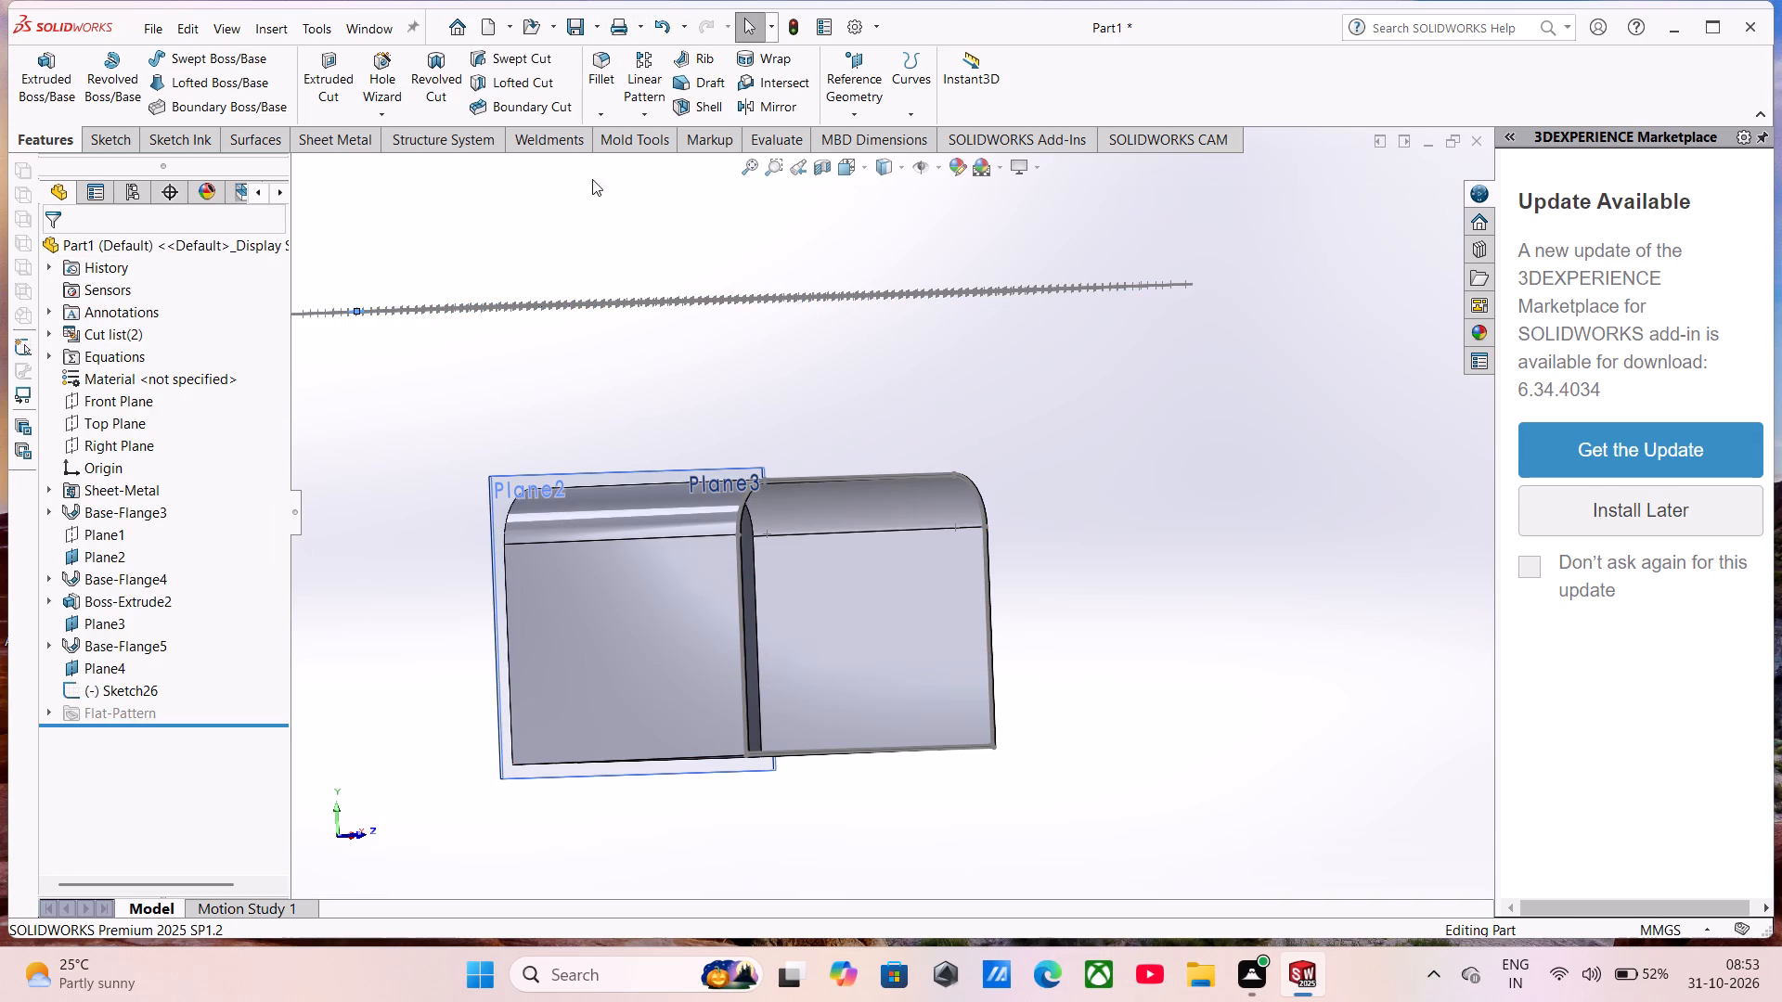
Start a Scribe wrap of the circle grid sketch (Sketch26) onto the outer face of the enclosure's rounded upper corner.
middle_drag(526, 236, 521, 310)
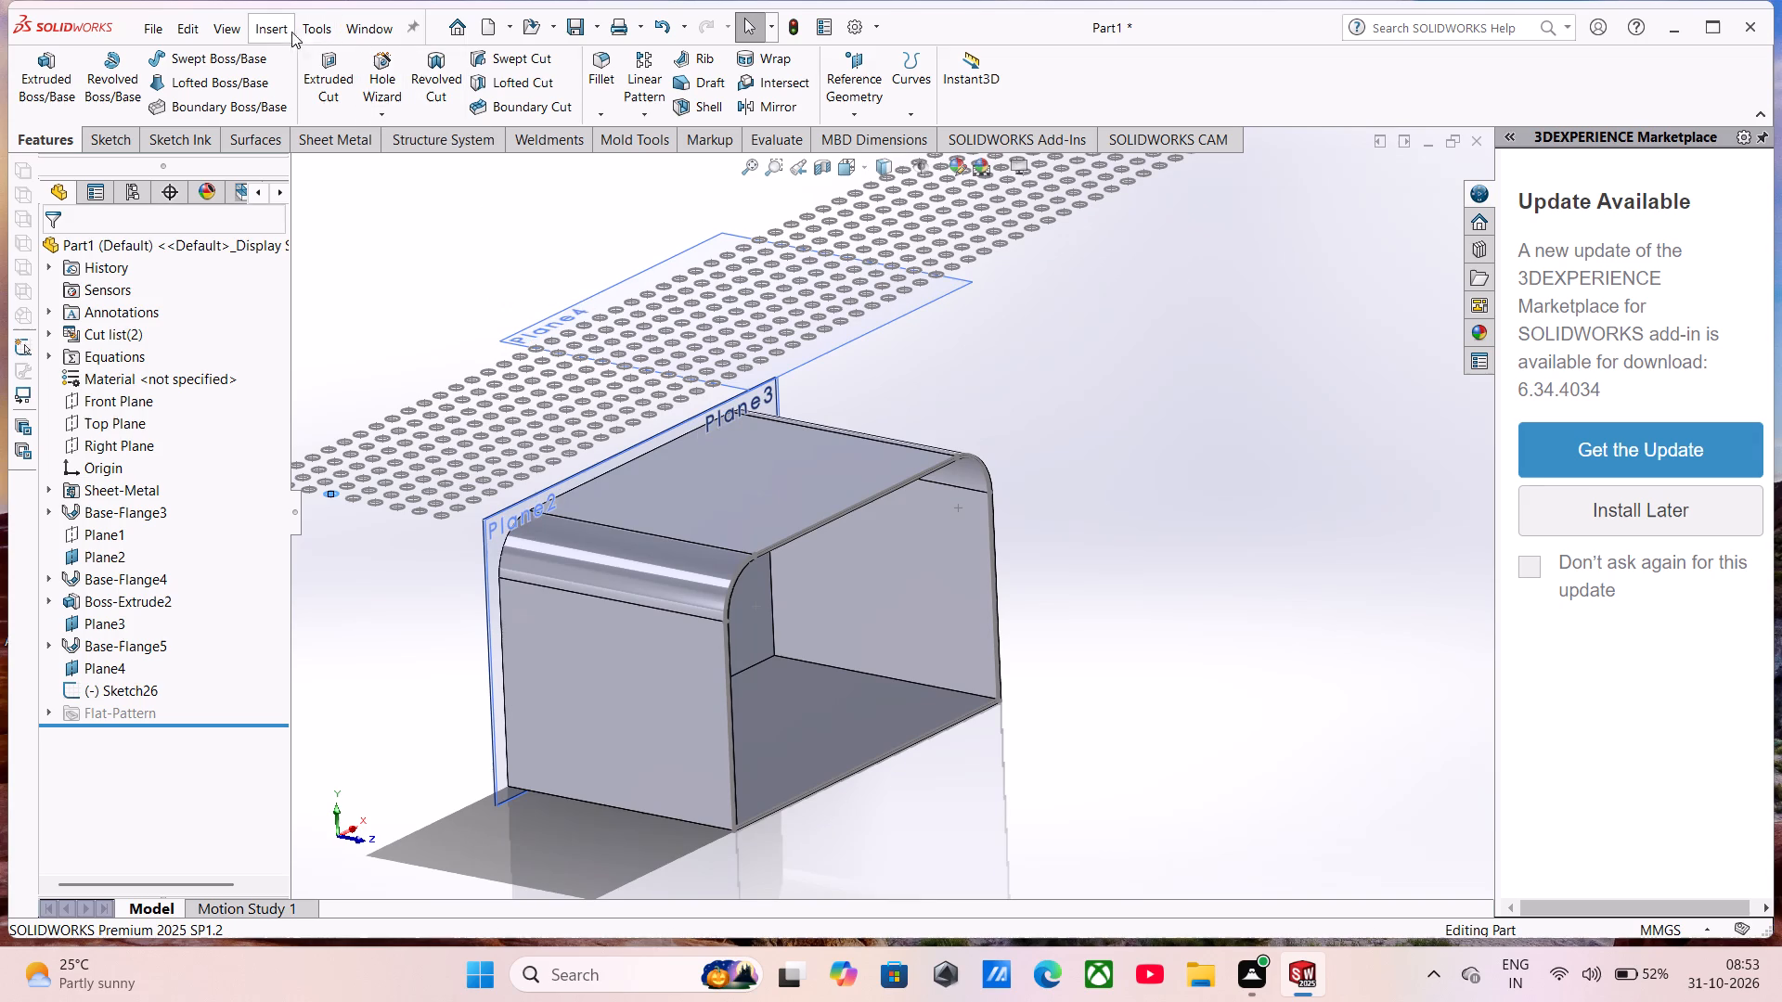
click(278, 27)
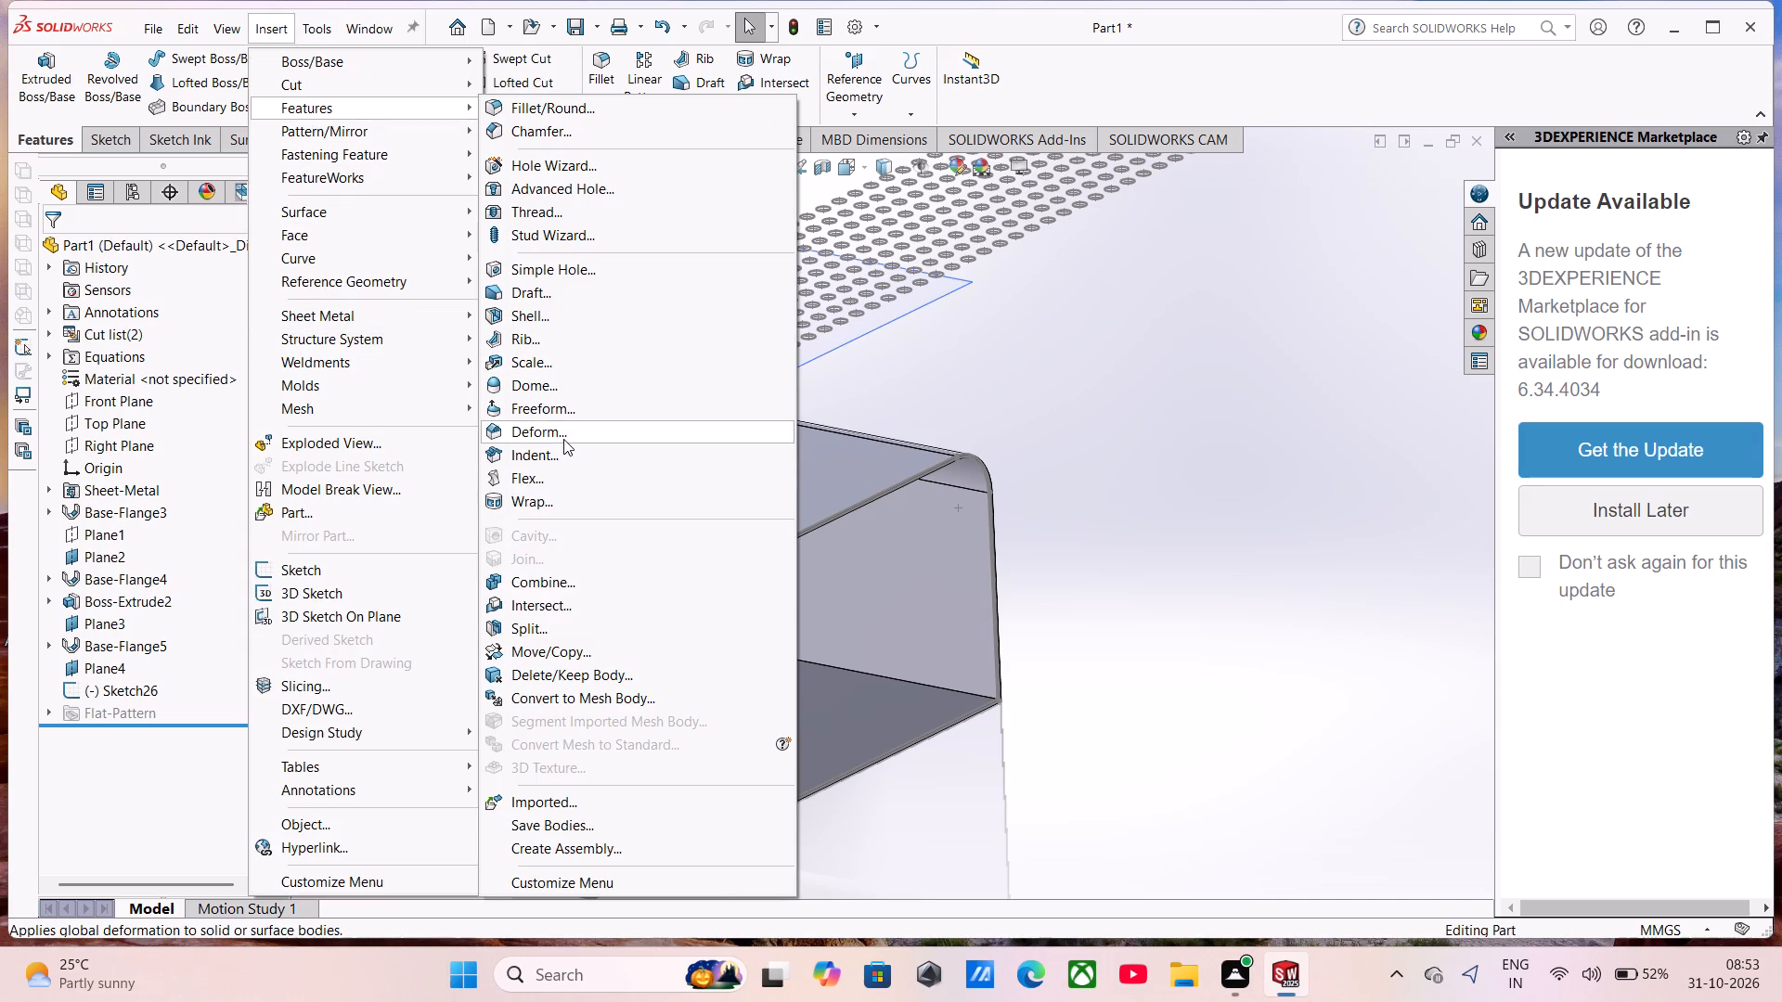
click(557, 499)
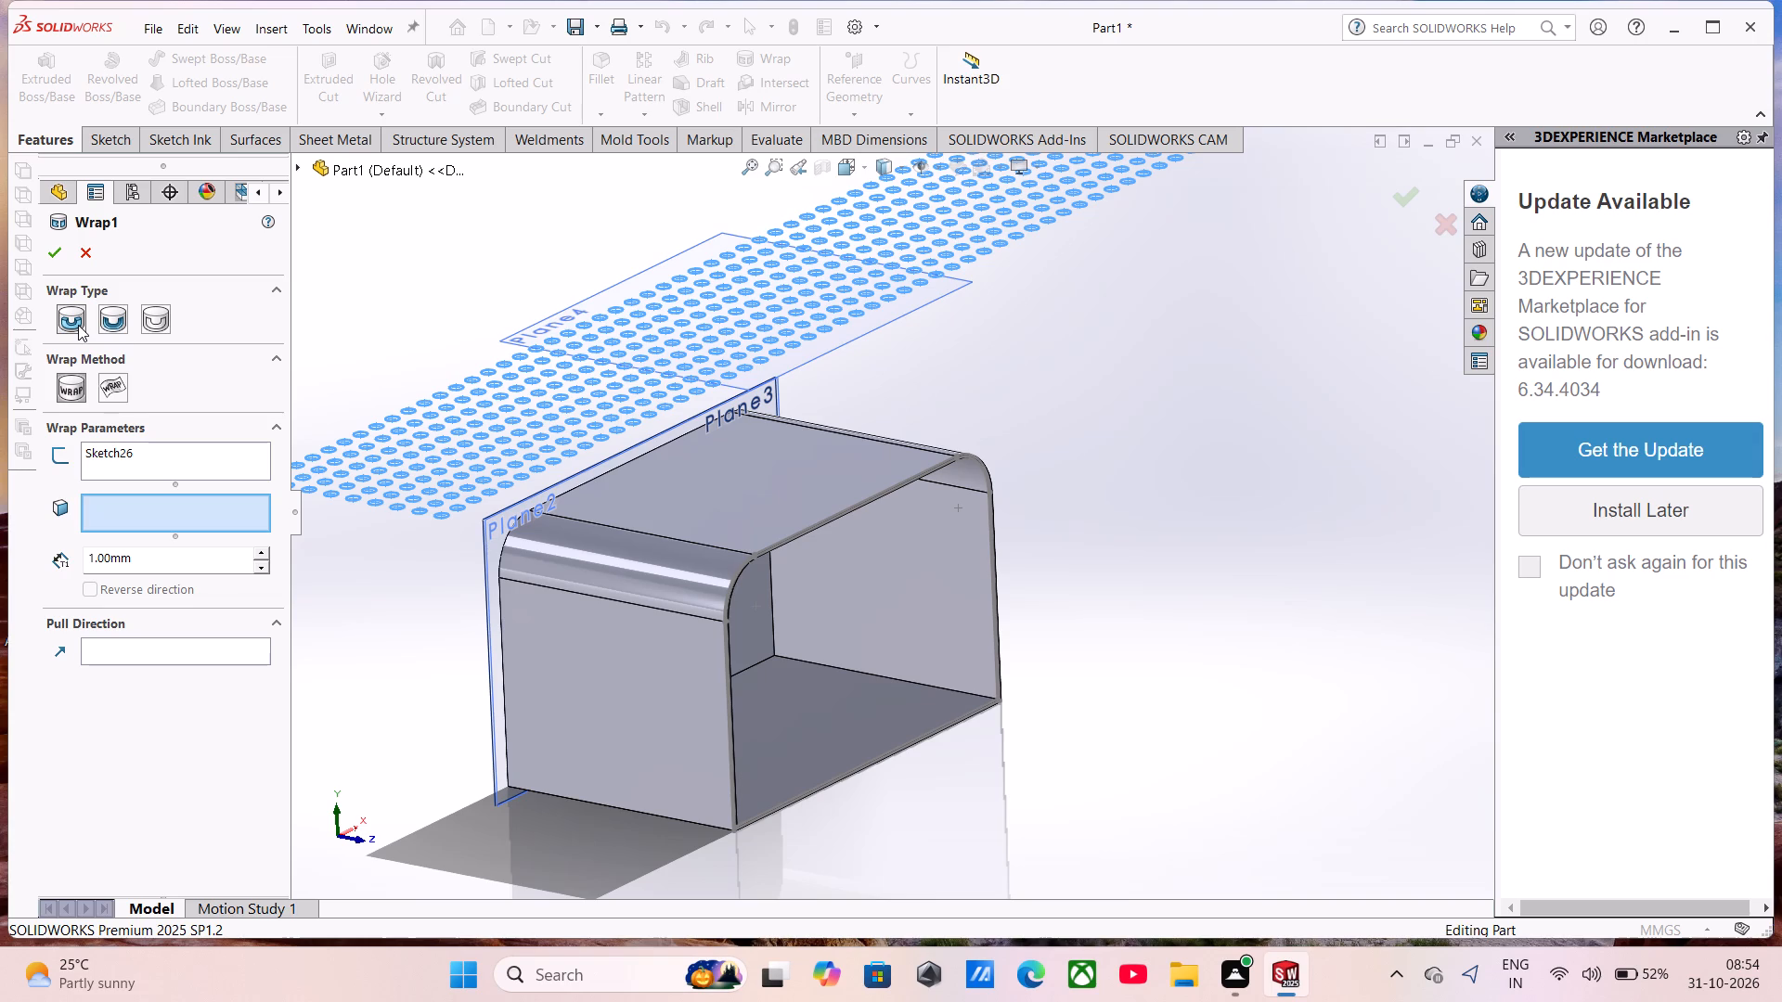
click(159, 315)
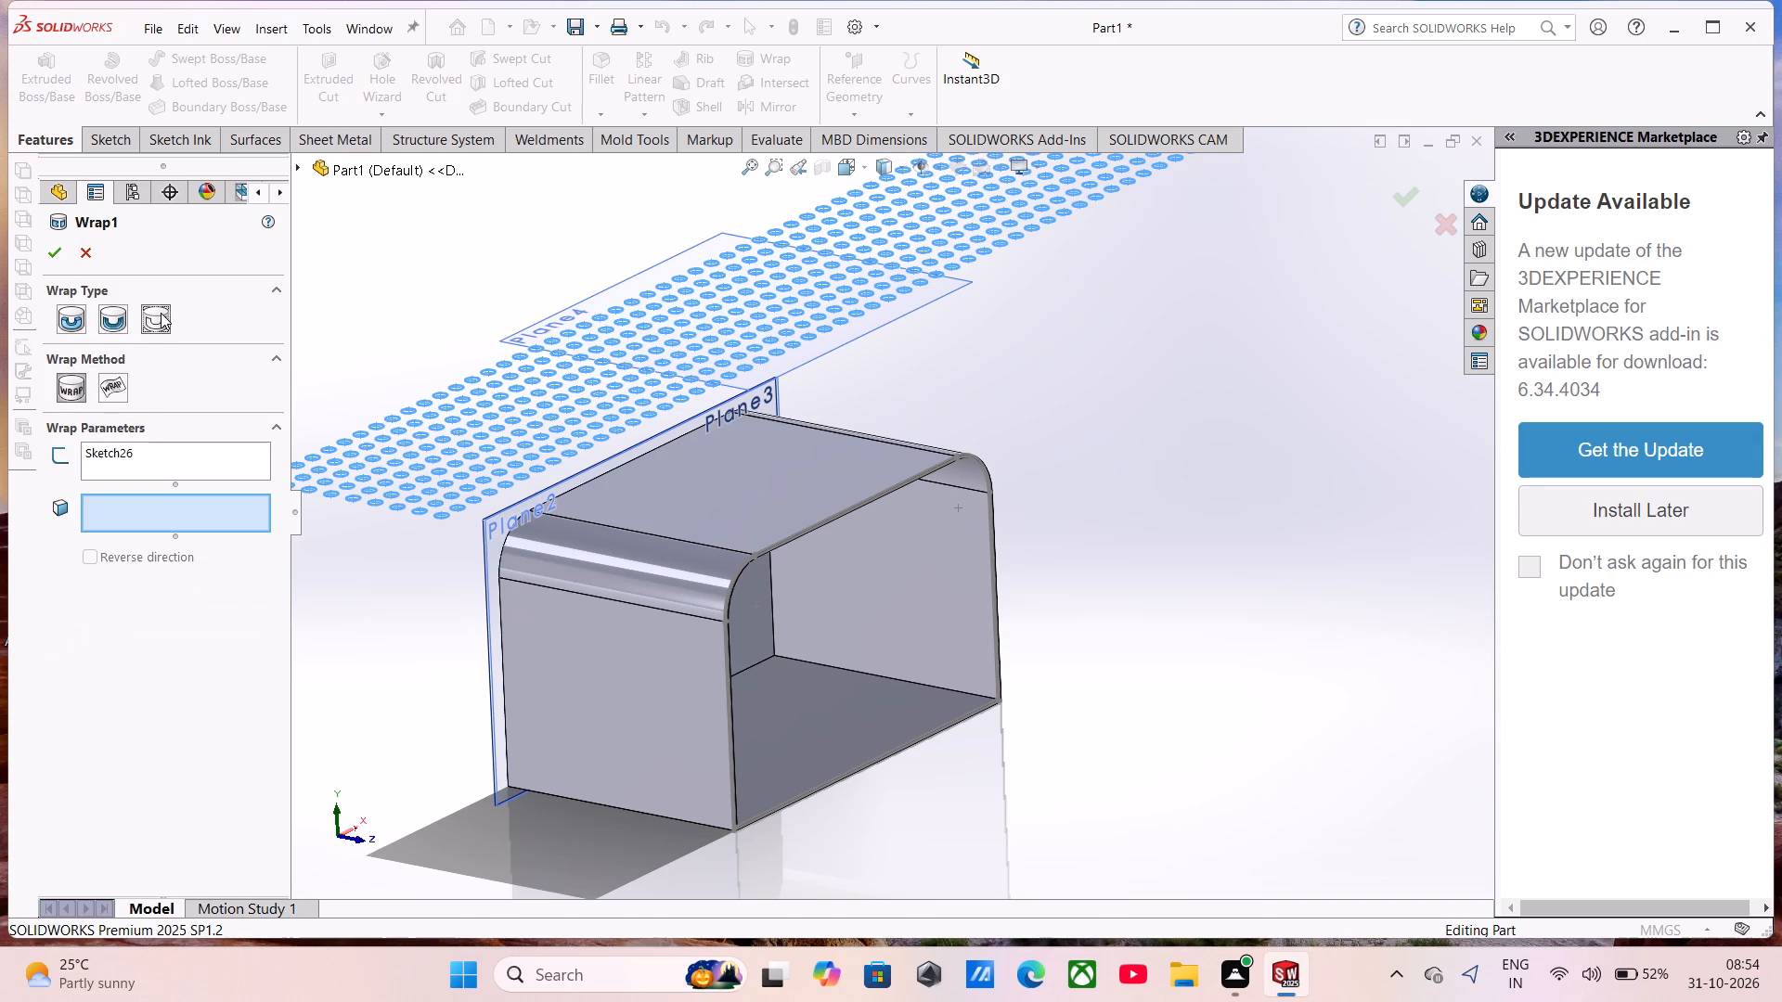
click(575, 649)
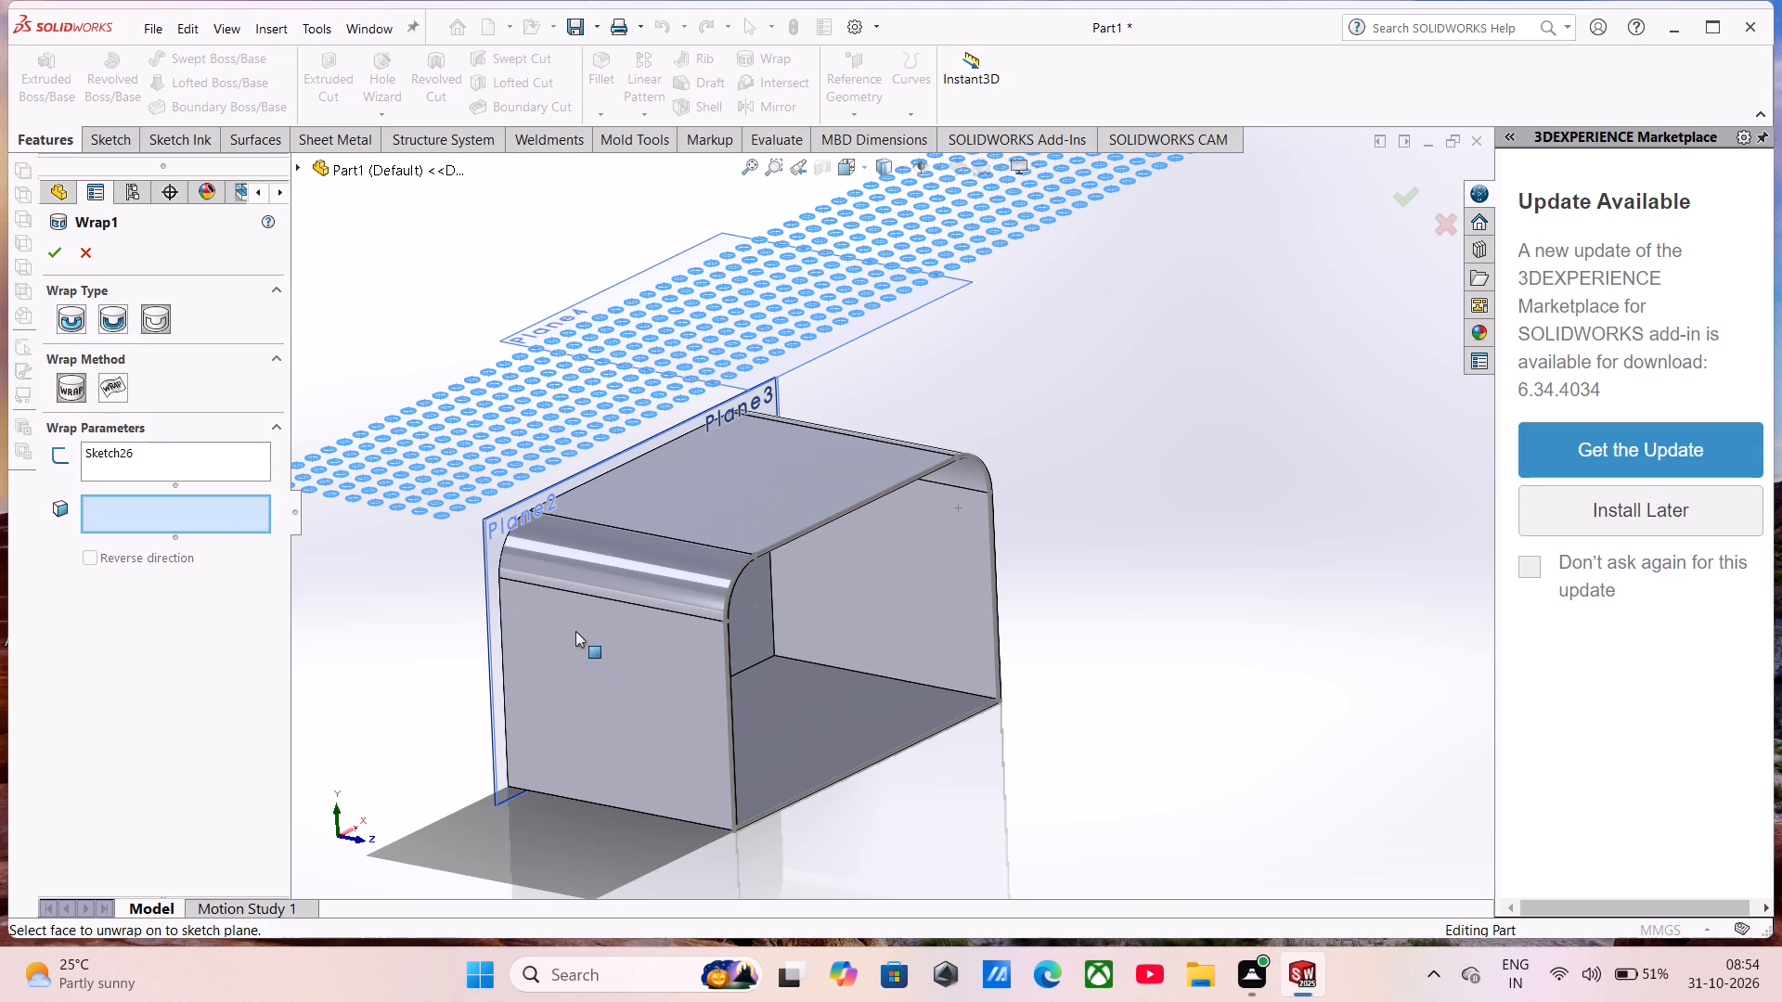
click(594, 563)
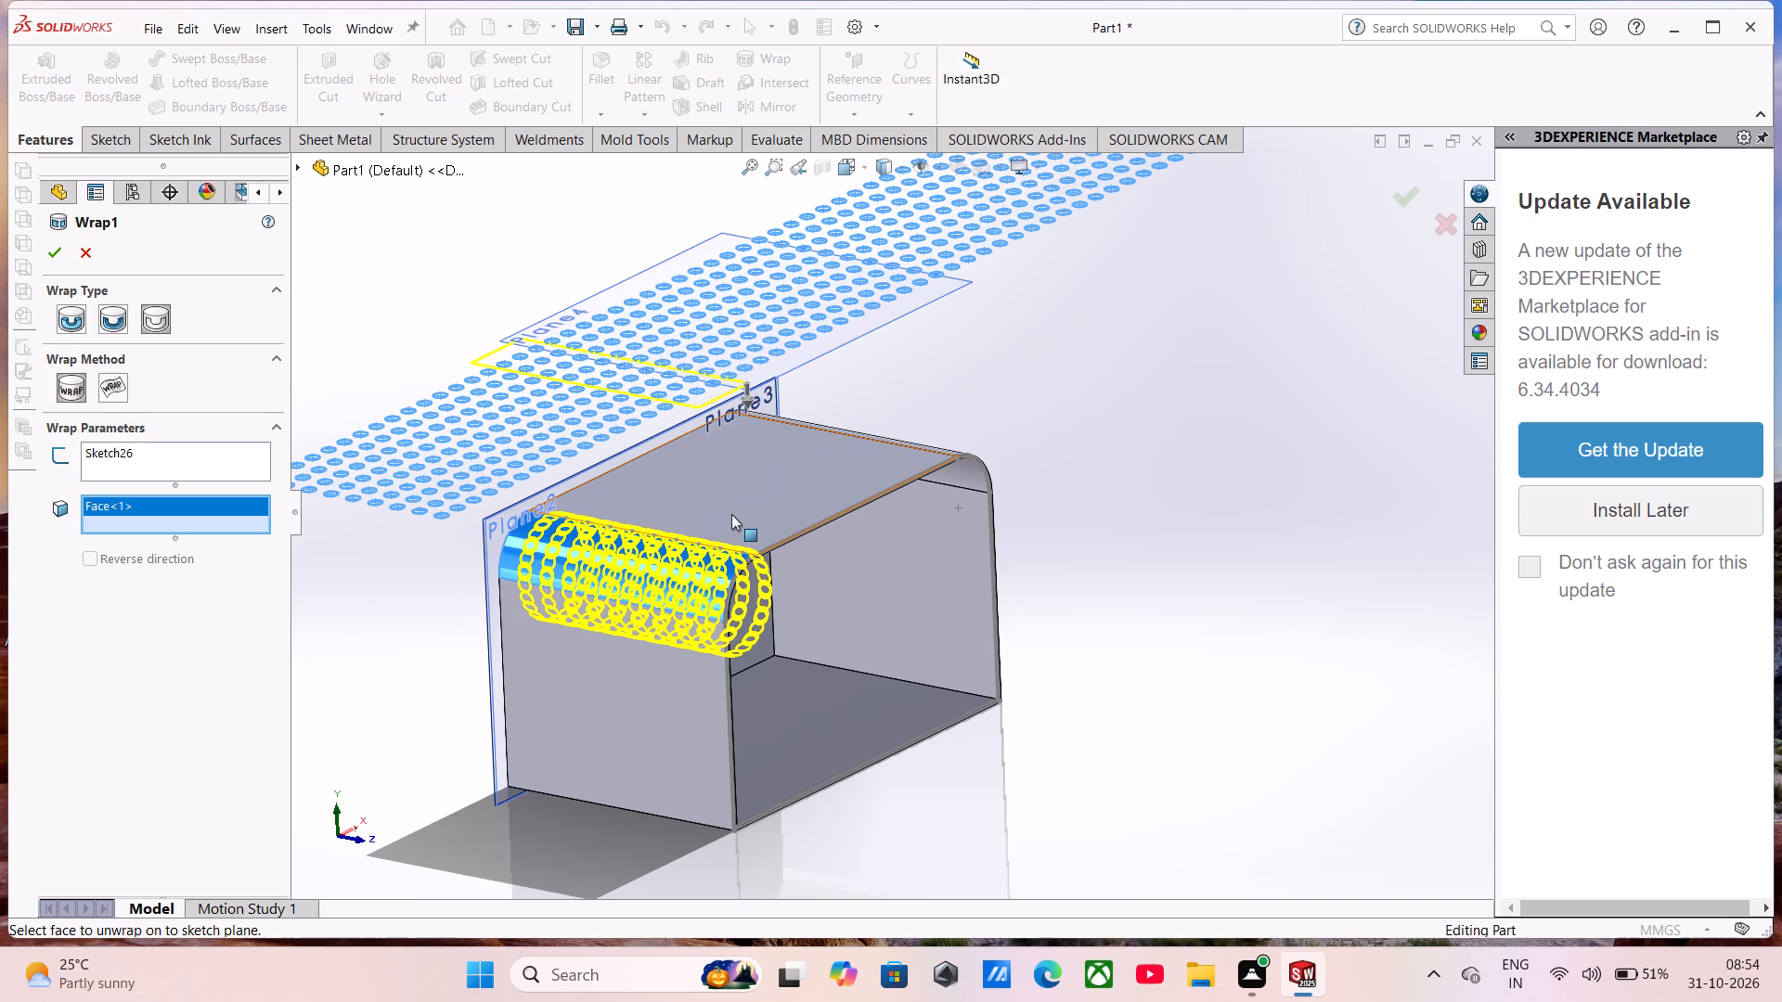
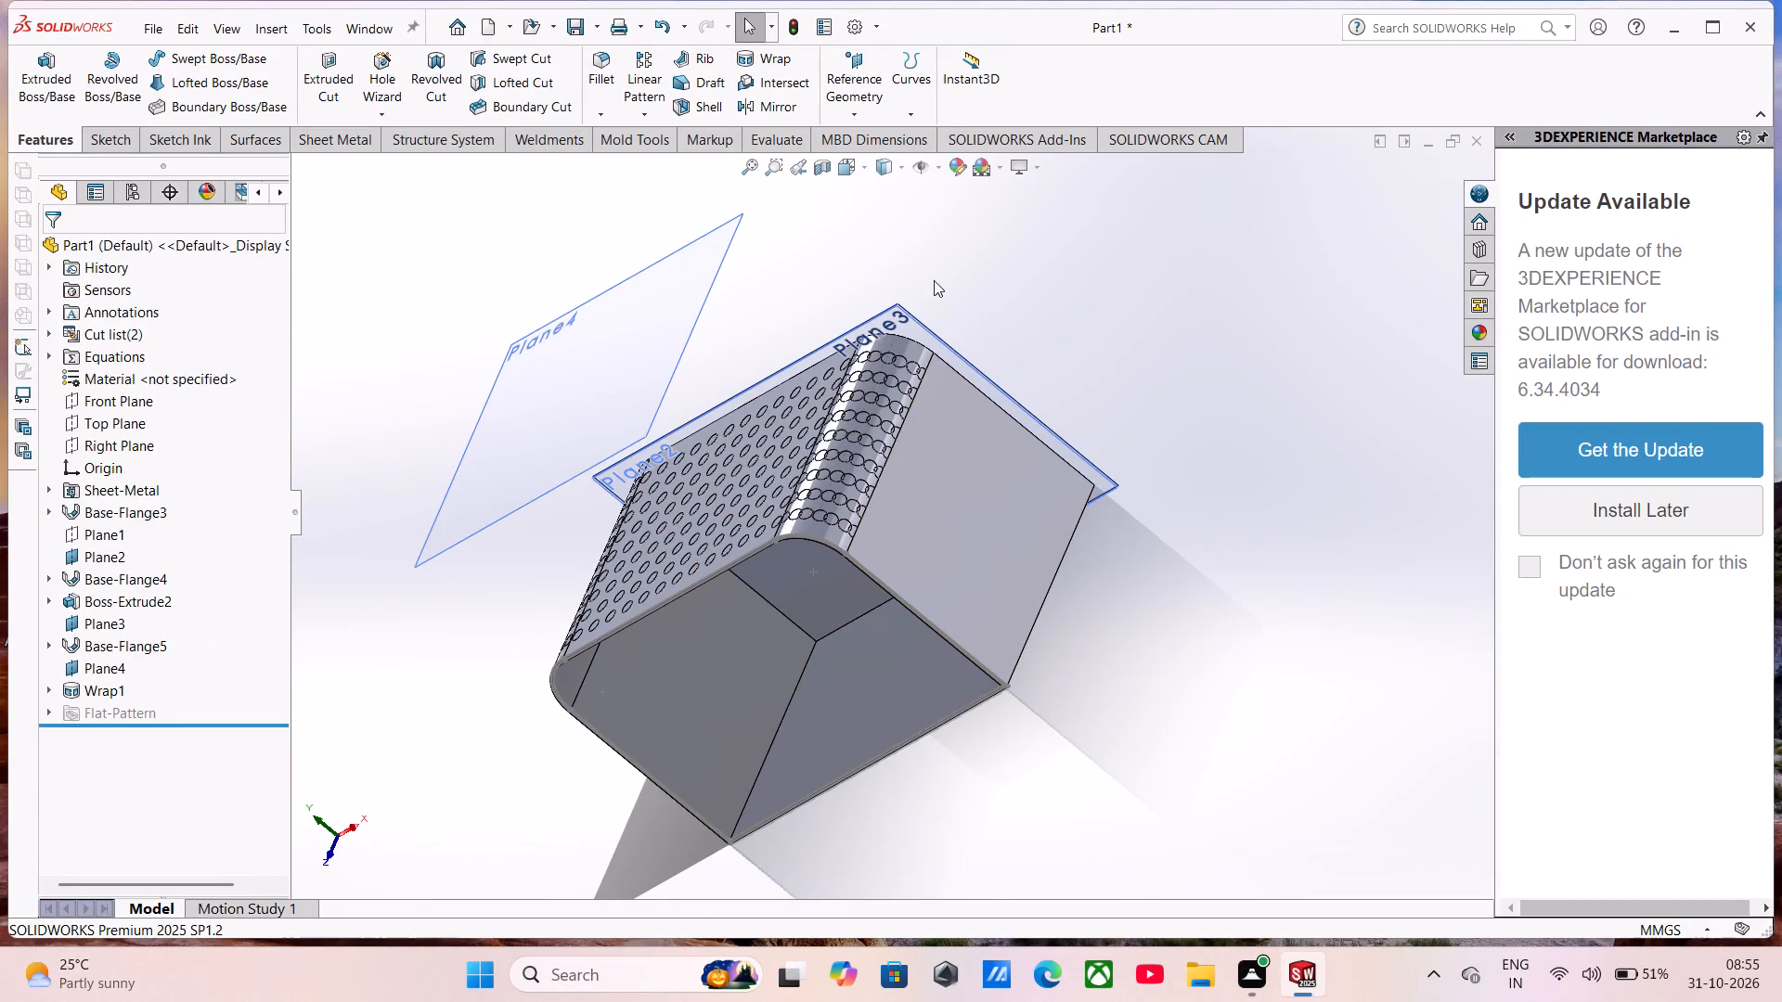
Undo the wrap of the circle grid on the enclosure's rounded upper corner.
scroll(846, 358, up, 3)
scroll(823, 432, down, 6)
middle_drag(842, 459, 914, 490)
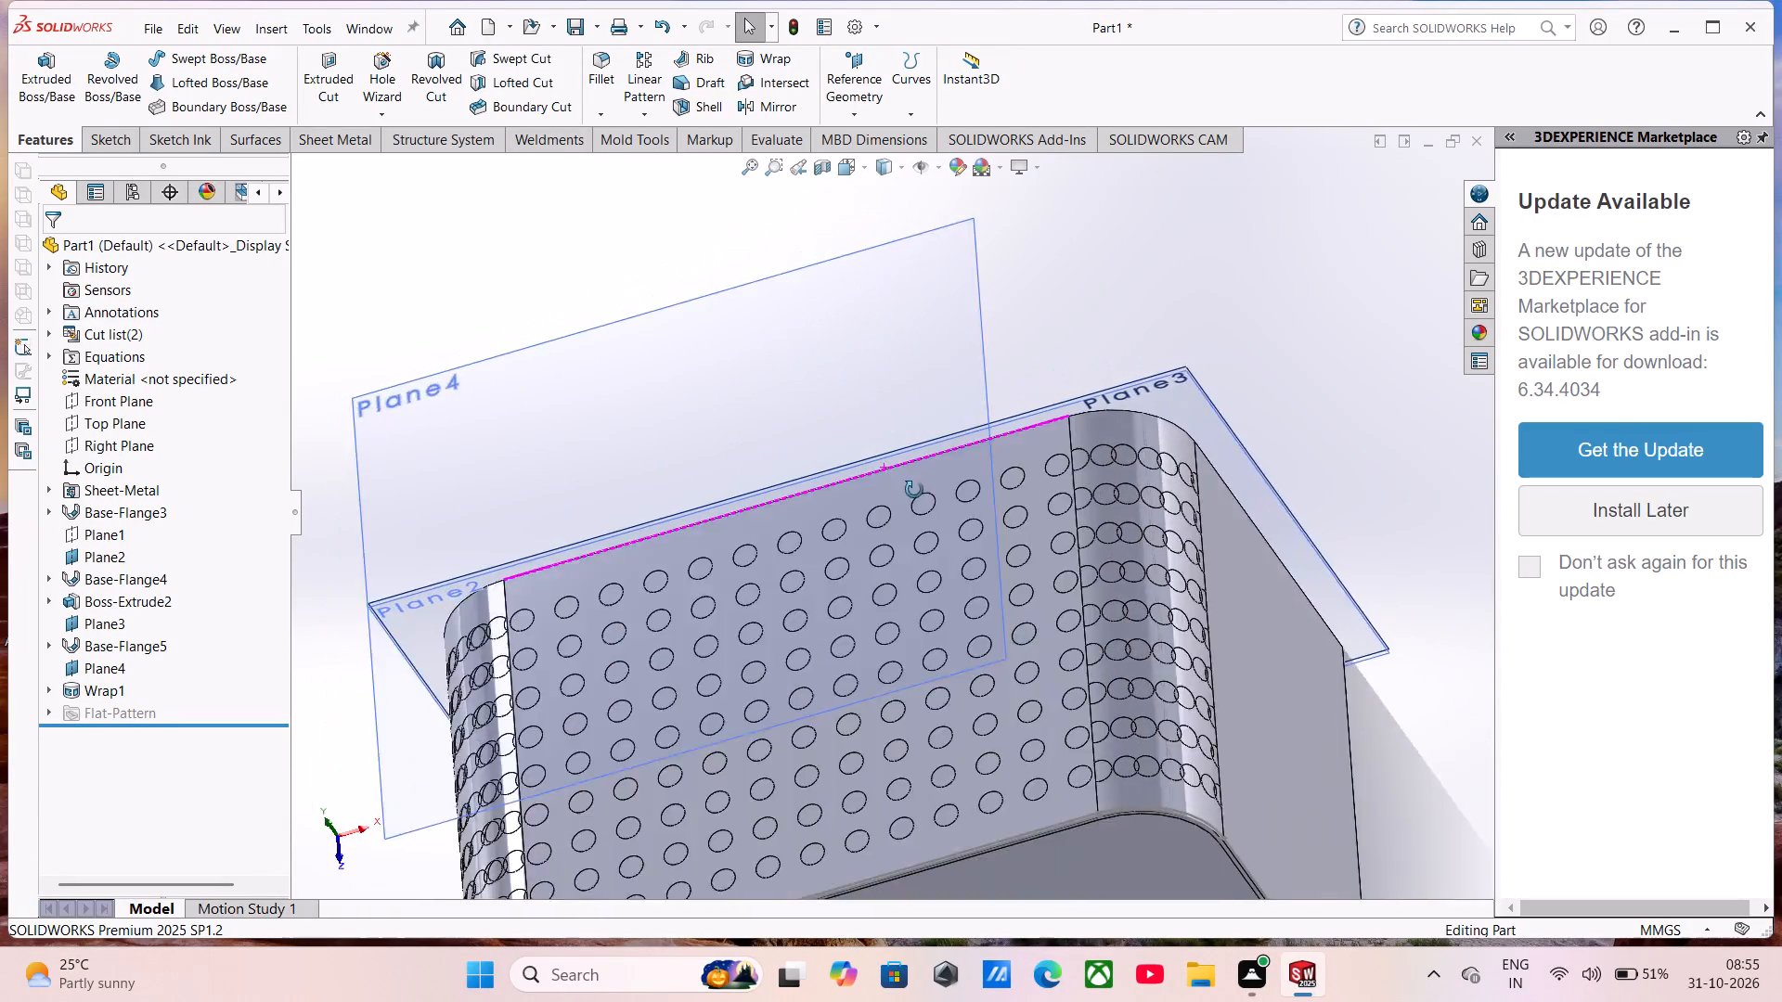
middle_drag(914, 490, 990, 471)
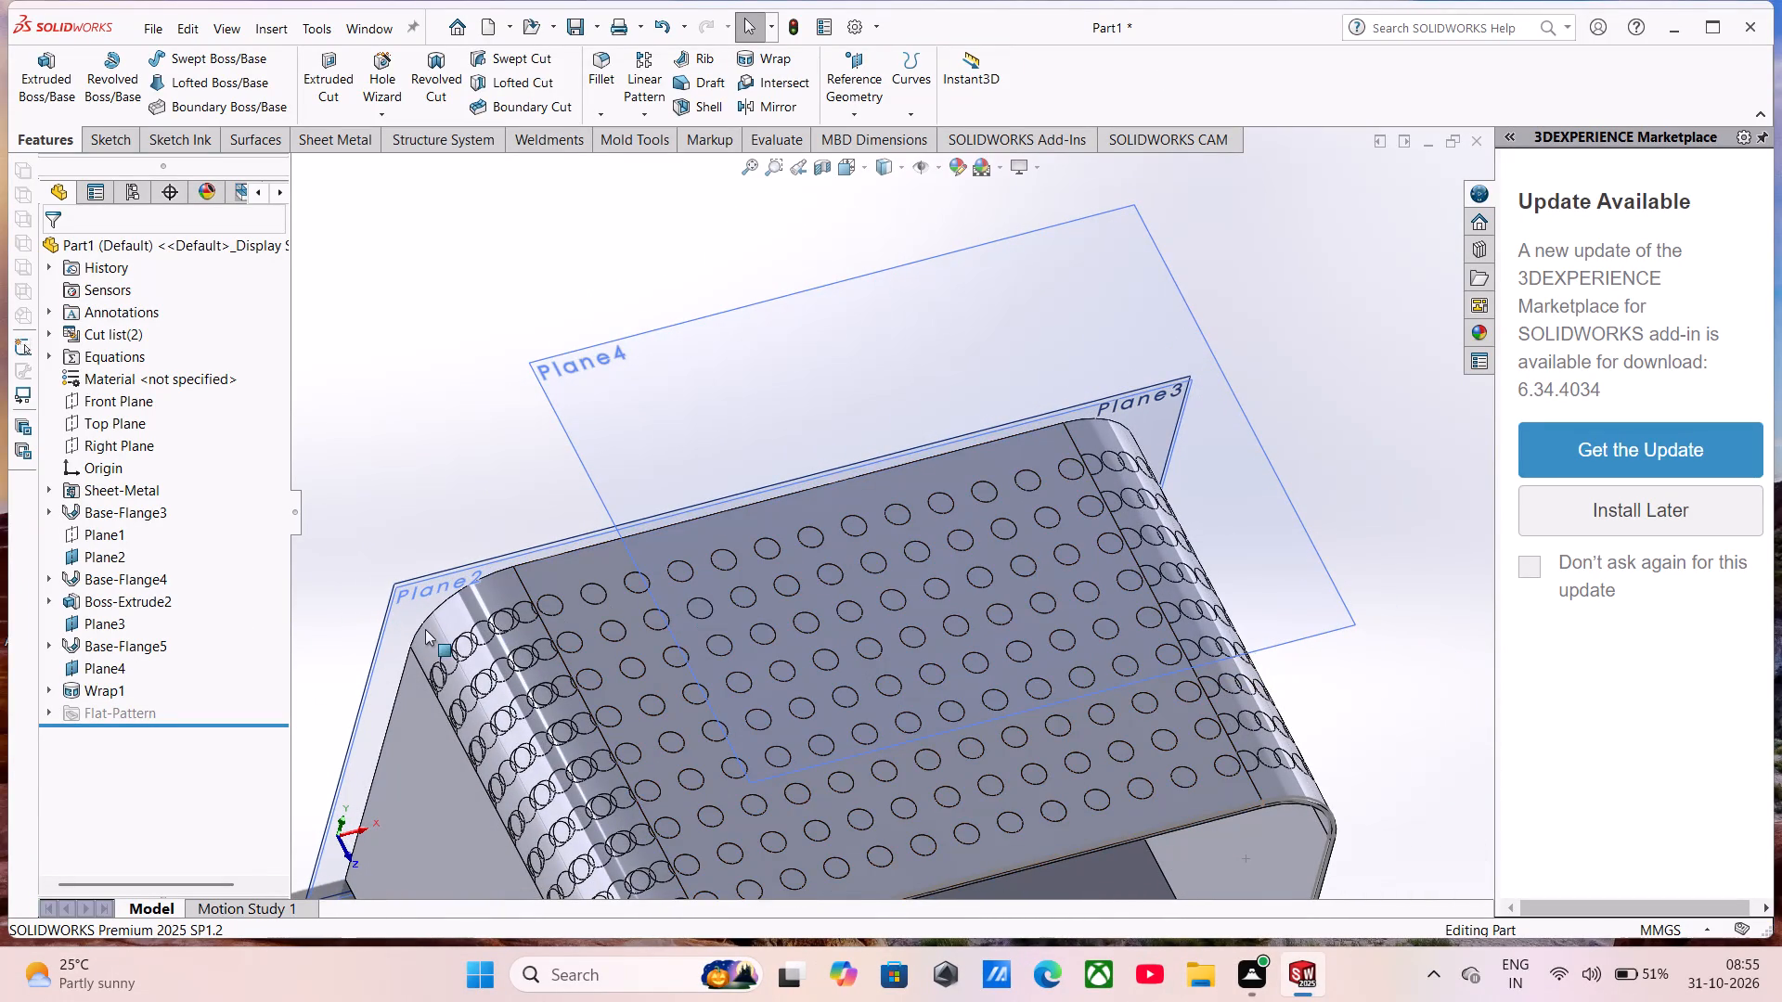
key(ctrl+z)
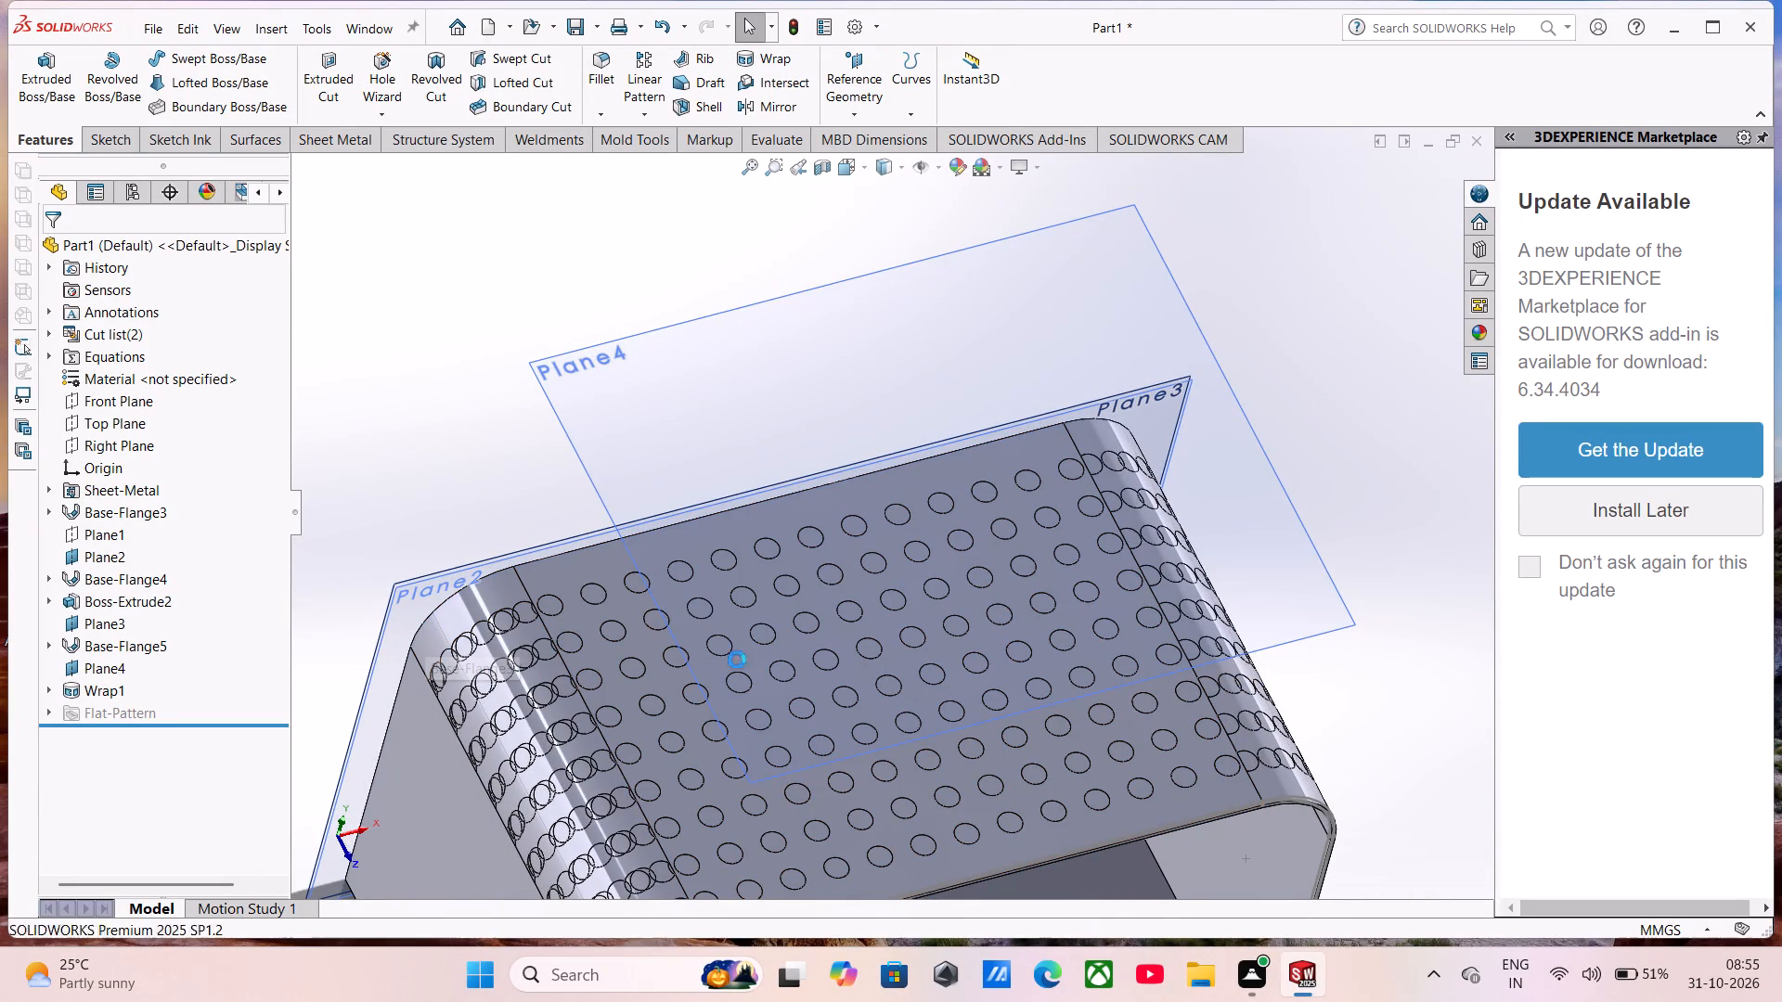
Wrap the circle grid sketch (Sketch26) as a scribe onto the enclosure's flat top face between the rounded corners.
middle_drag(649, 447, 692, 470)
click(251, 24)
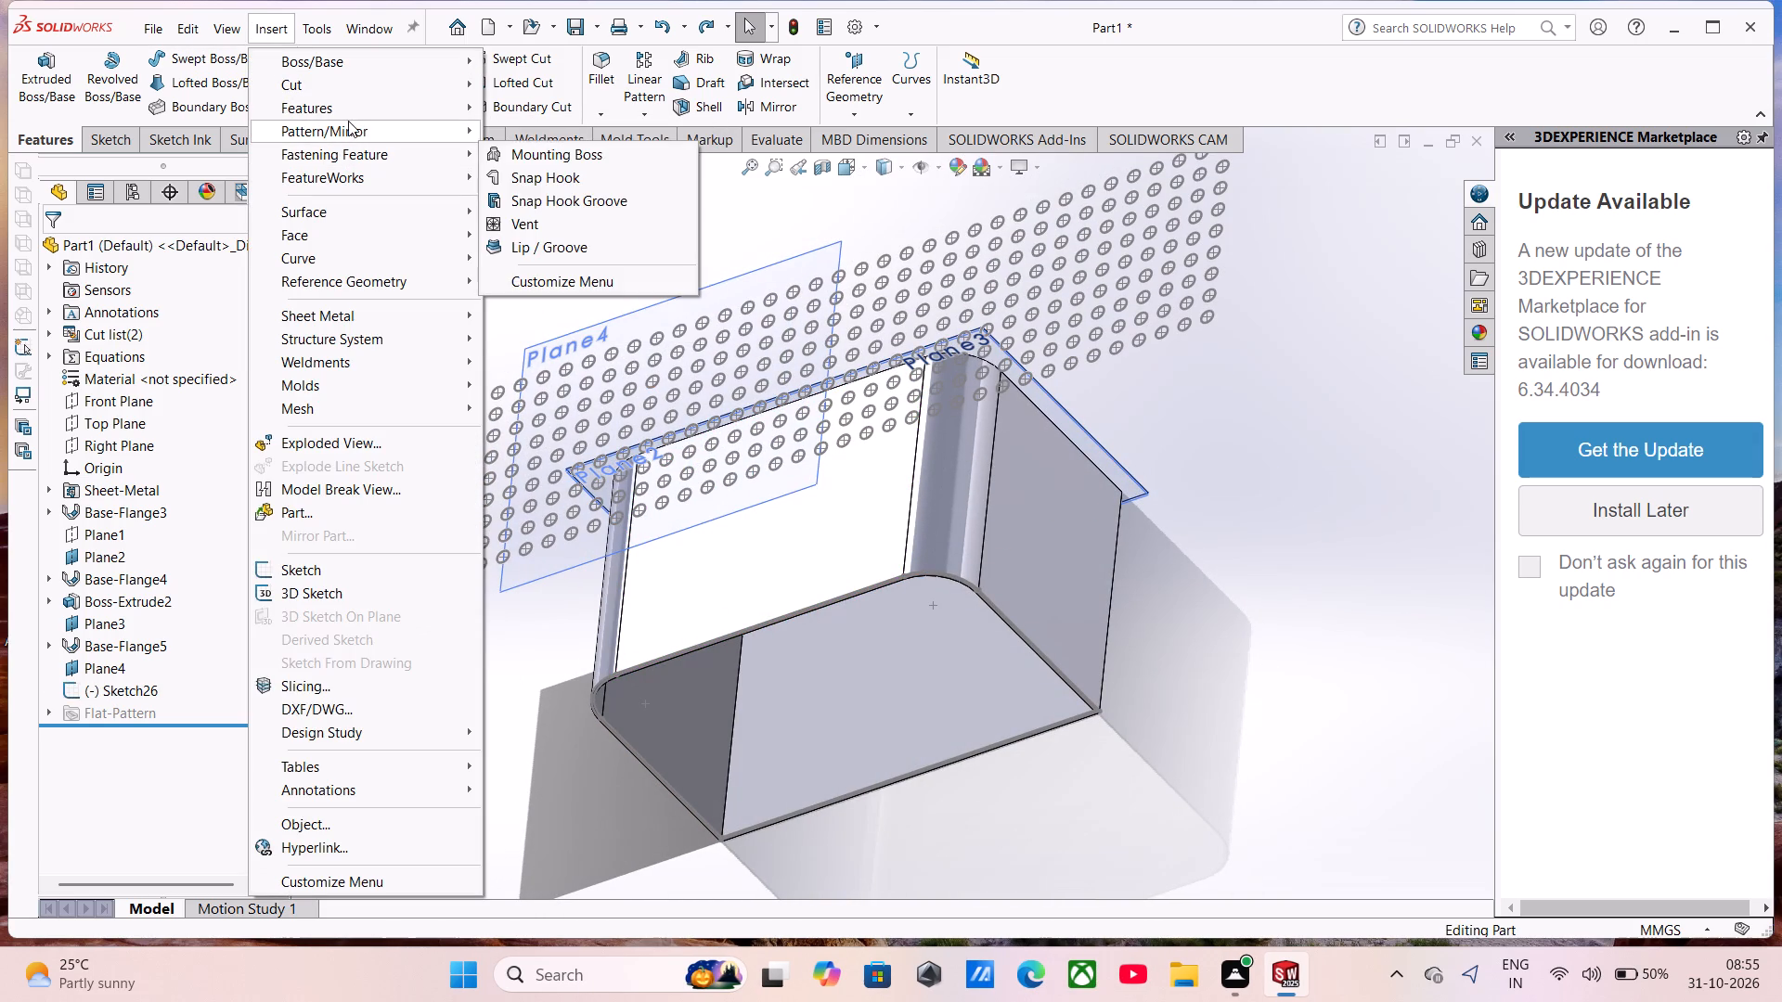
click(567, 496)
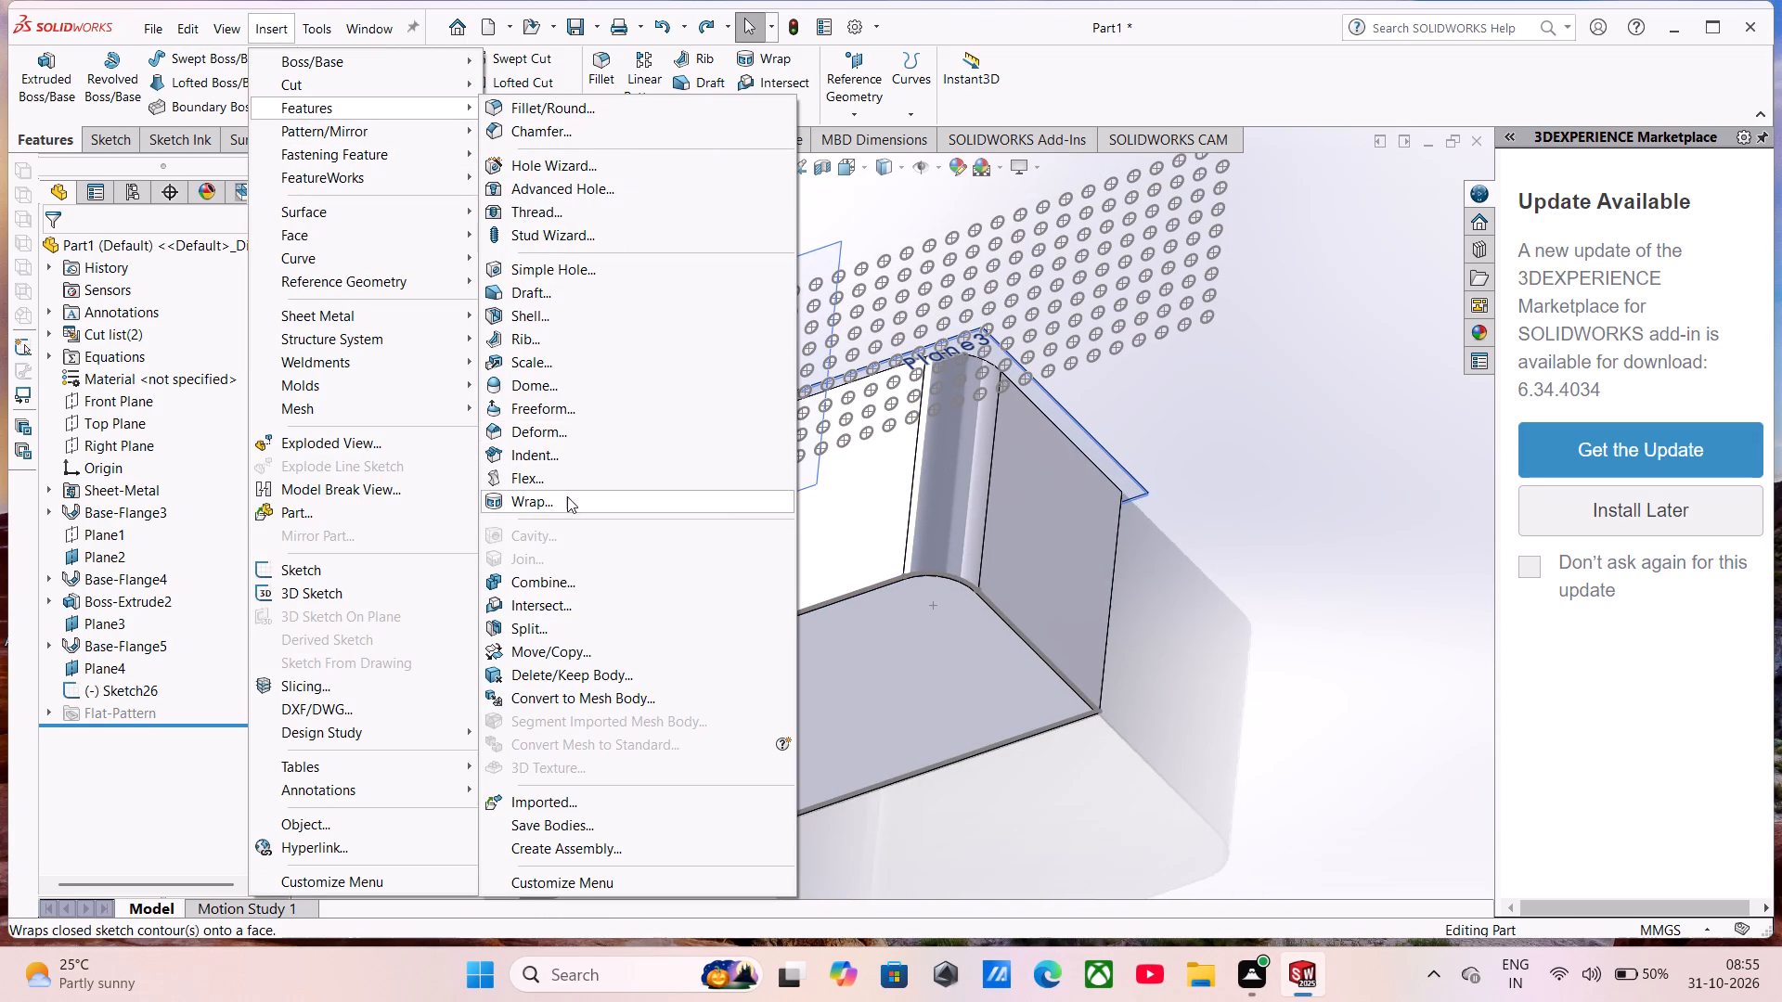
click(573, 494)
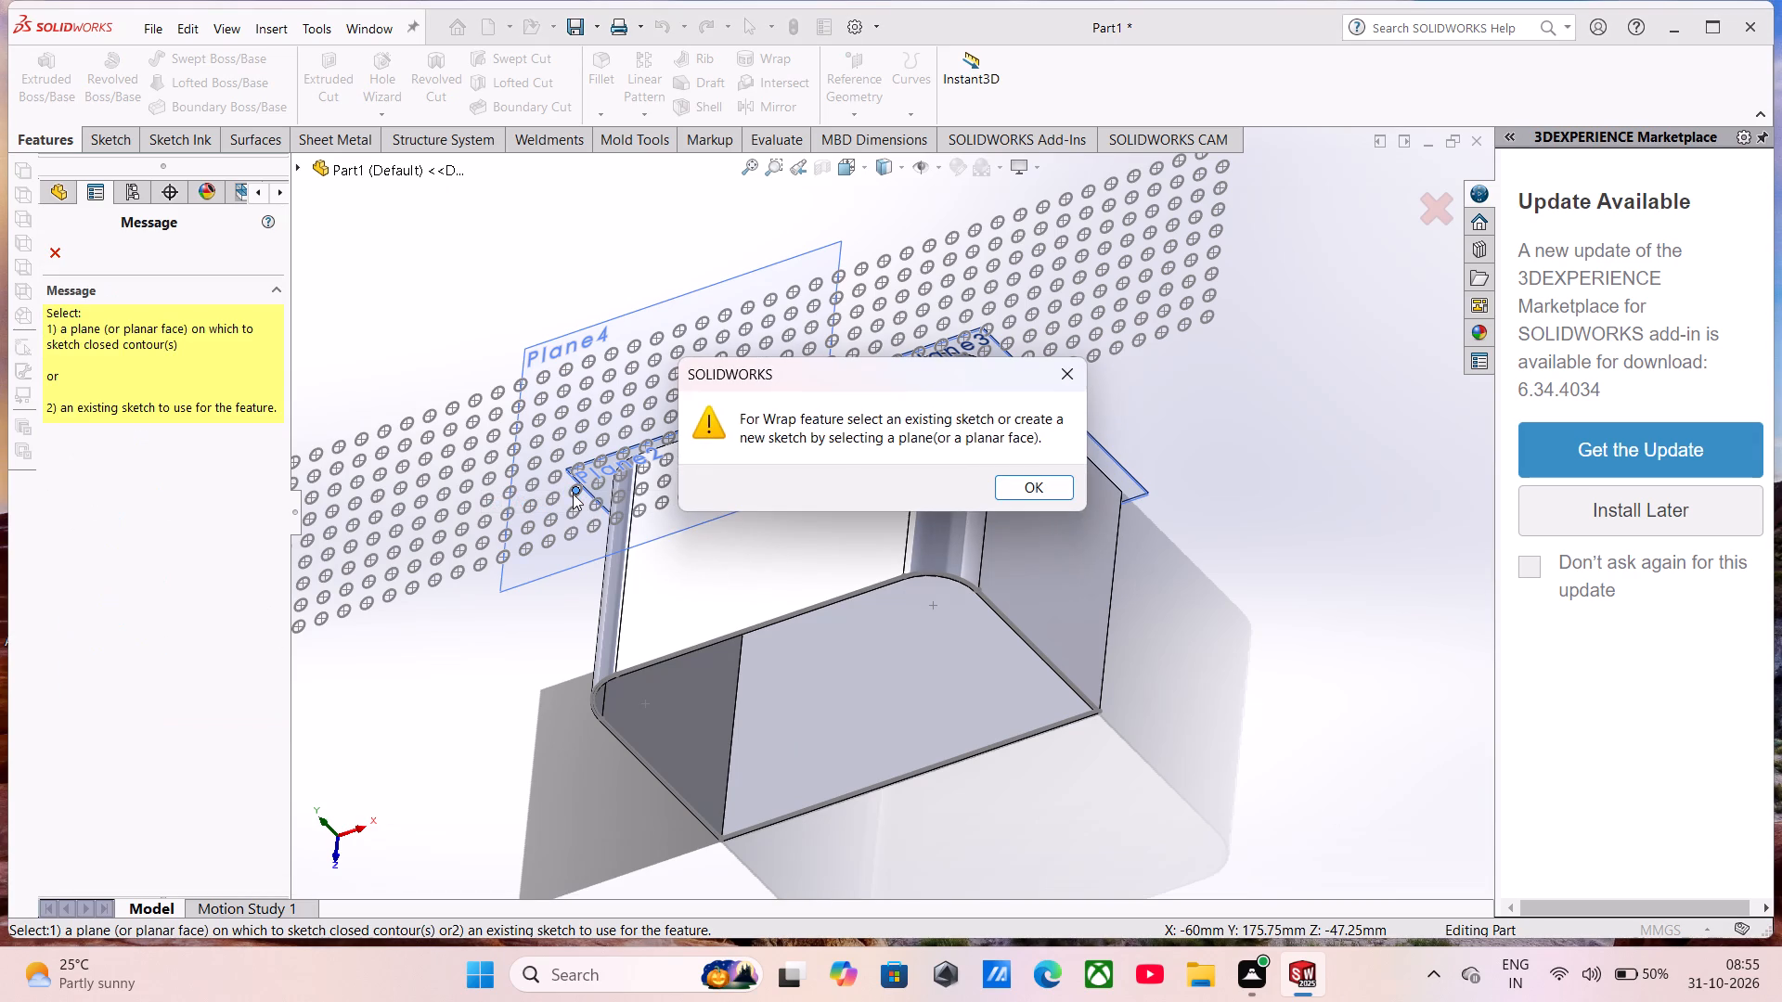
click(1055, 490)
scroll(654, 476, down, 4)
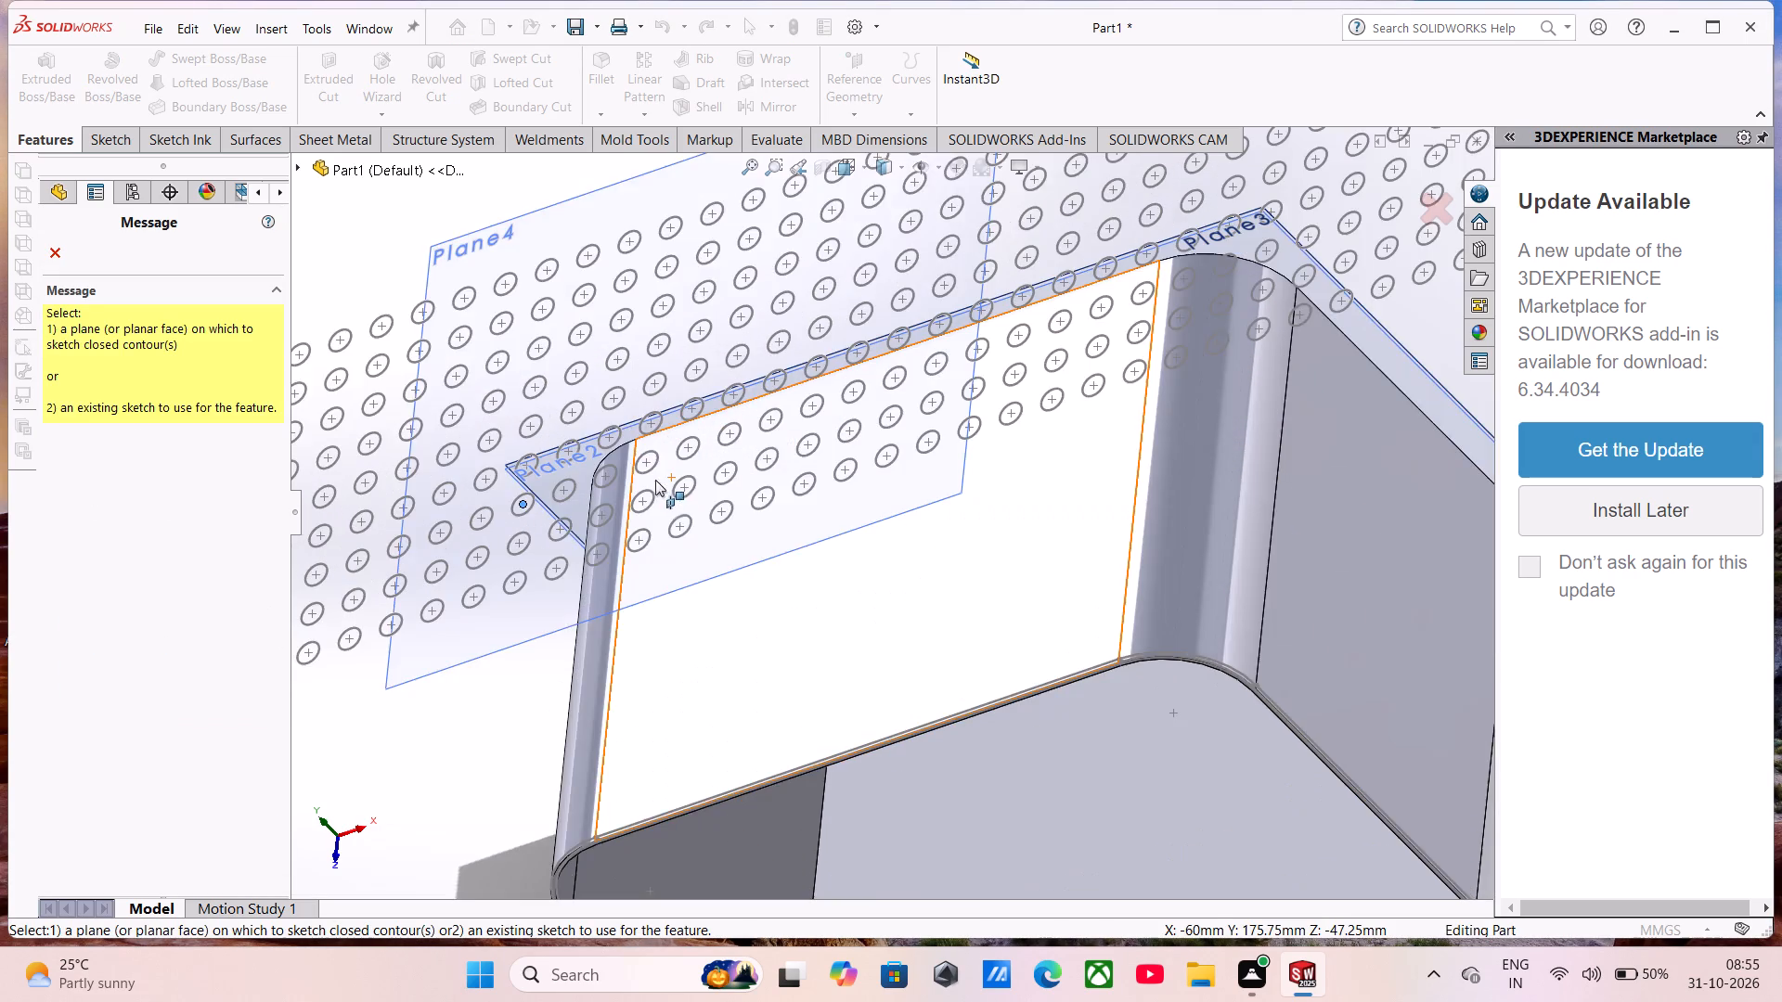
scroll(672, 491, down, 3)
click(717, 501)
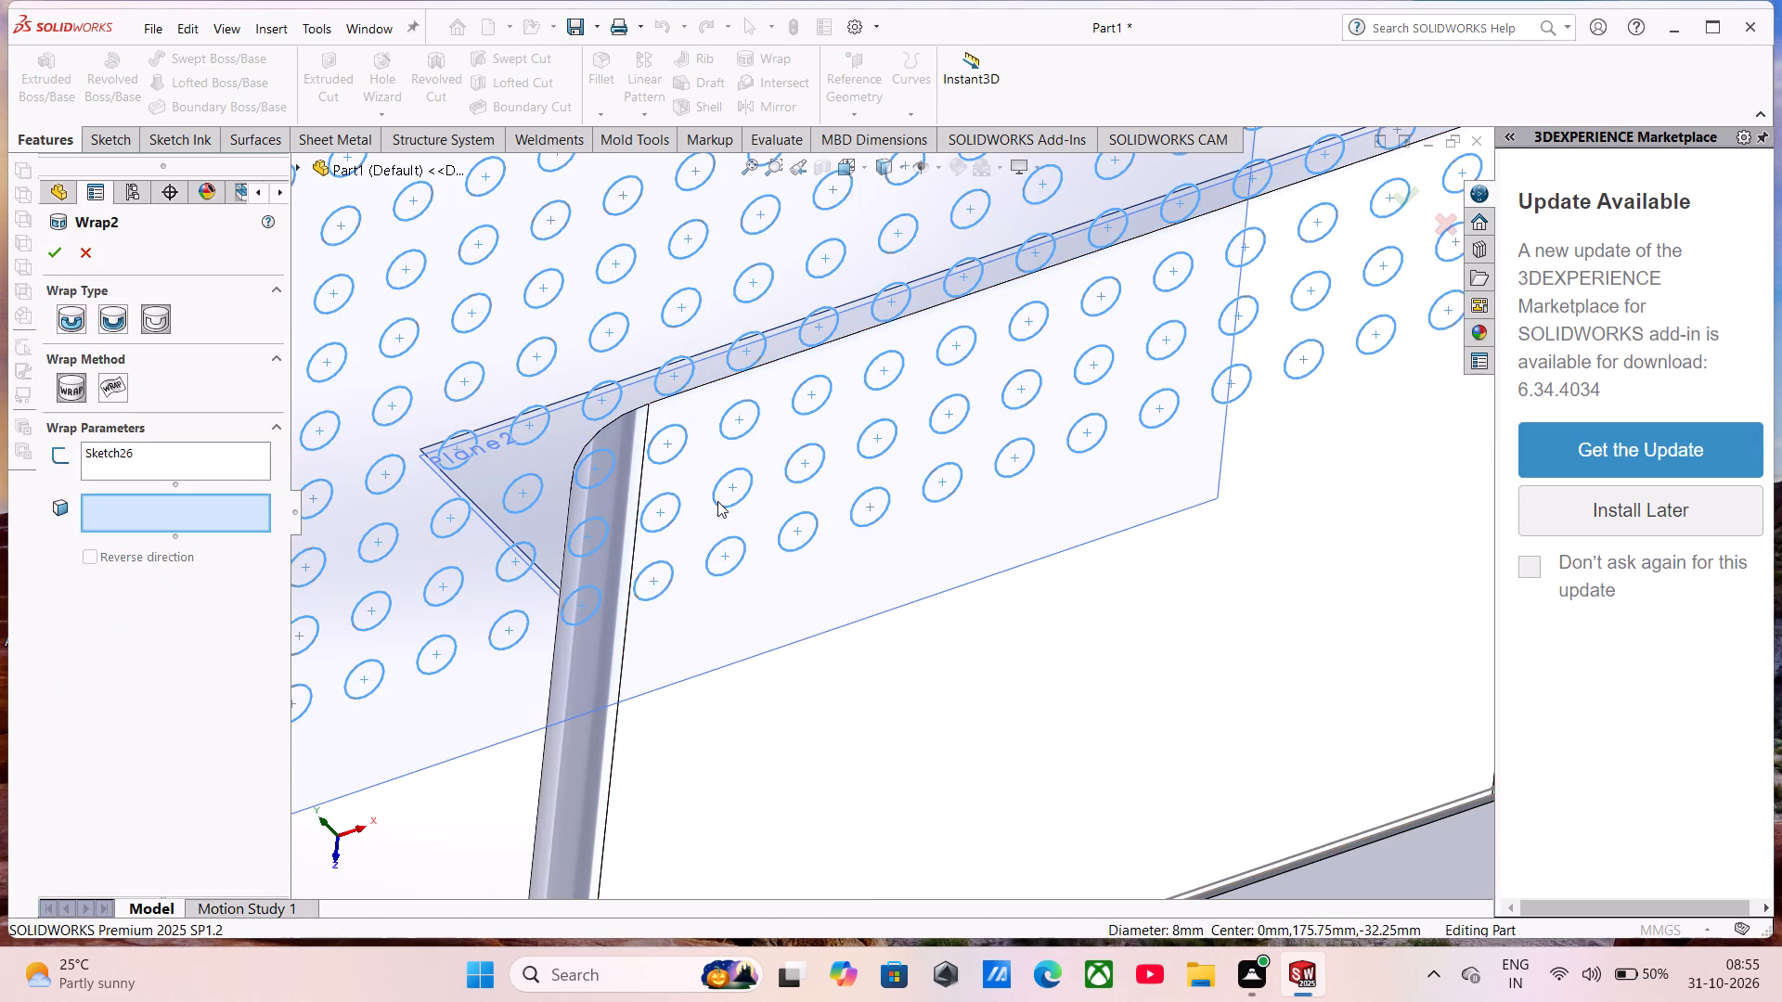
click(1065, 893)
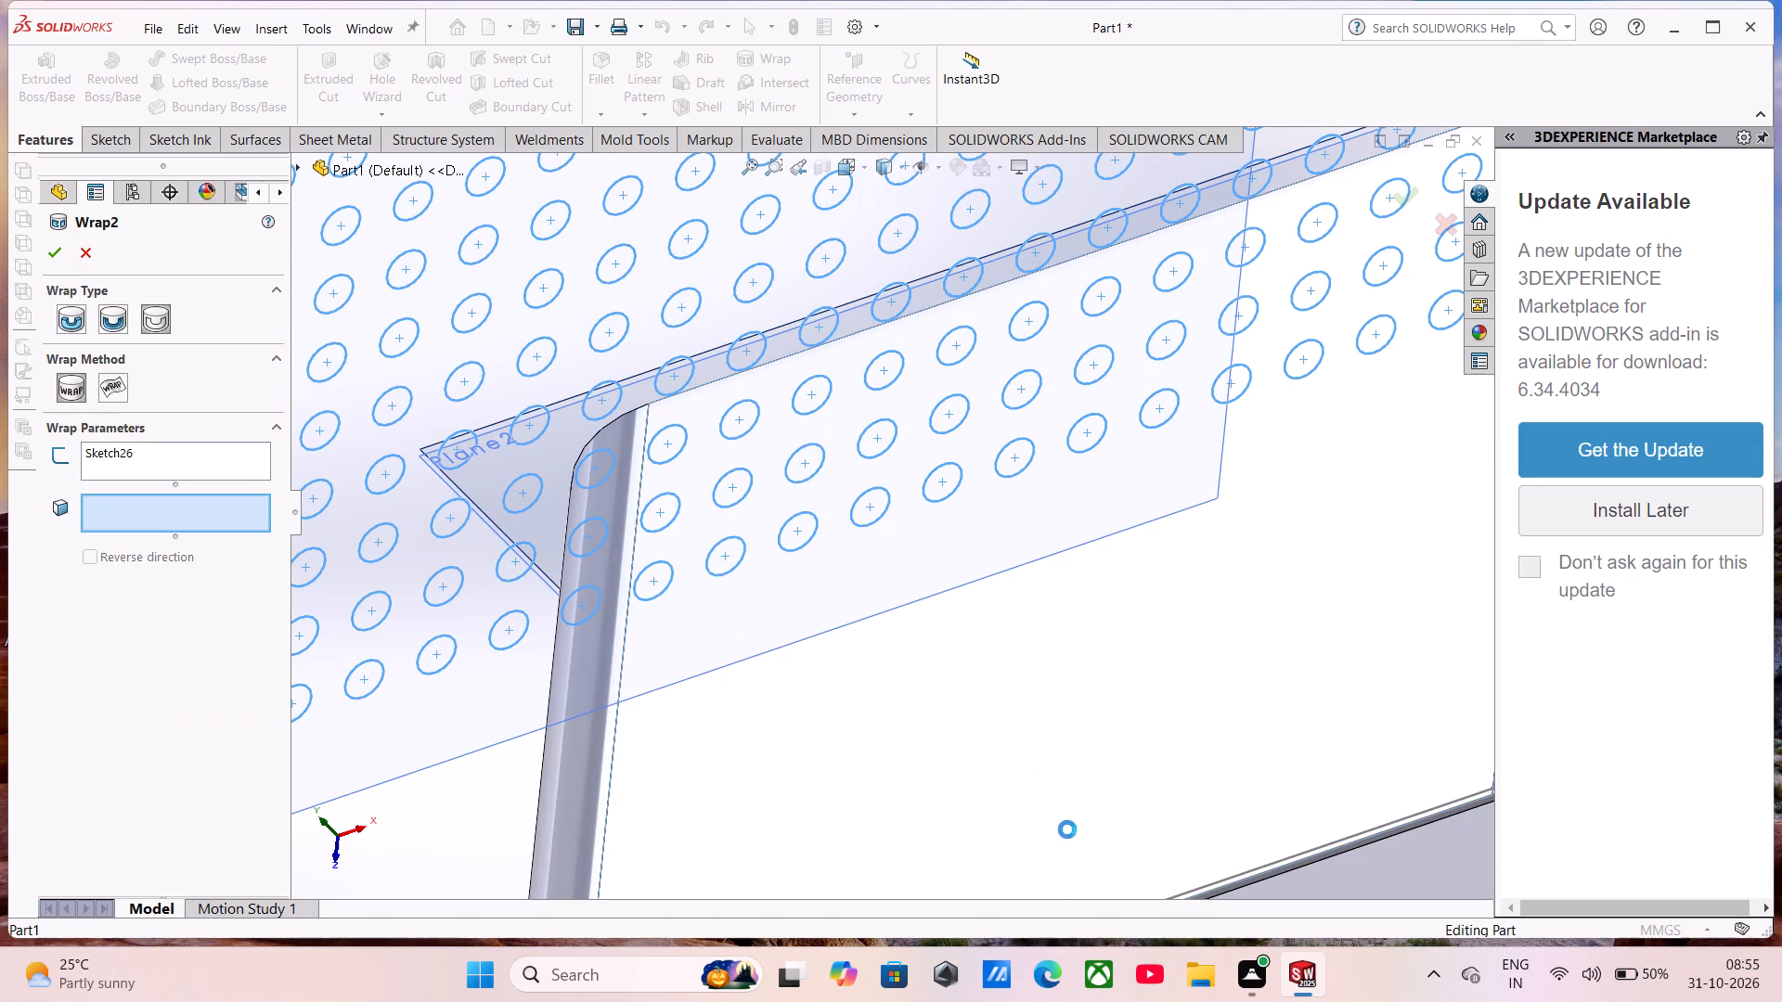
scroll(1073, 803, up, 5)
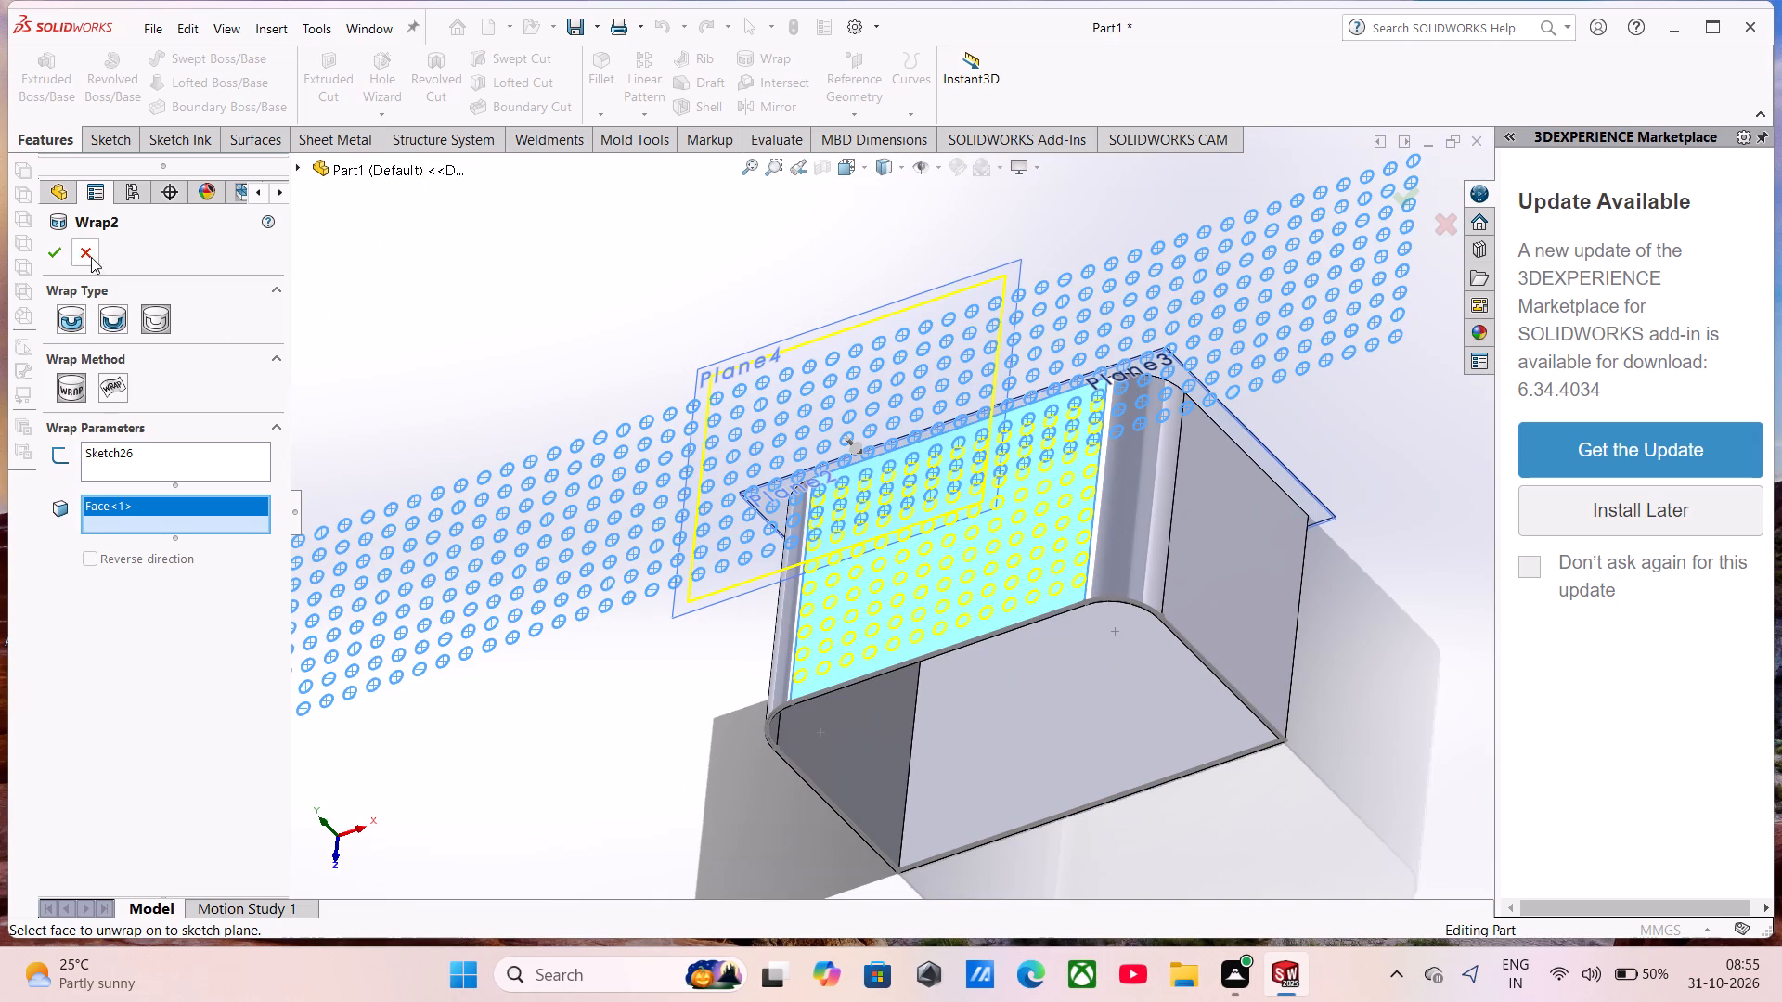
click(56, 241)
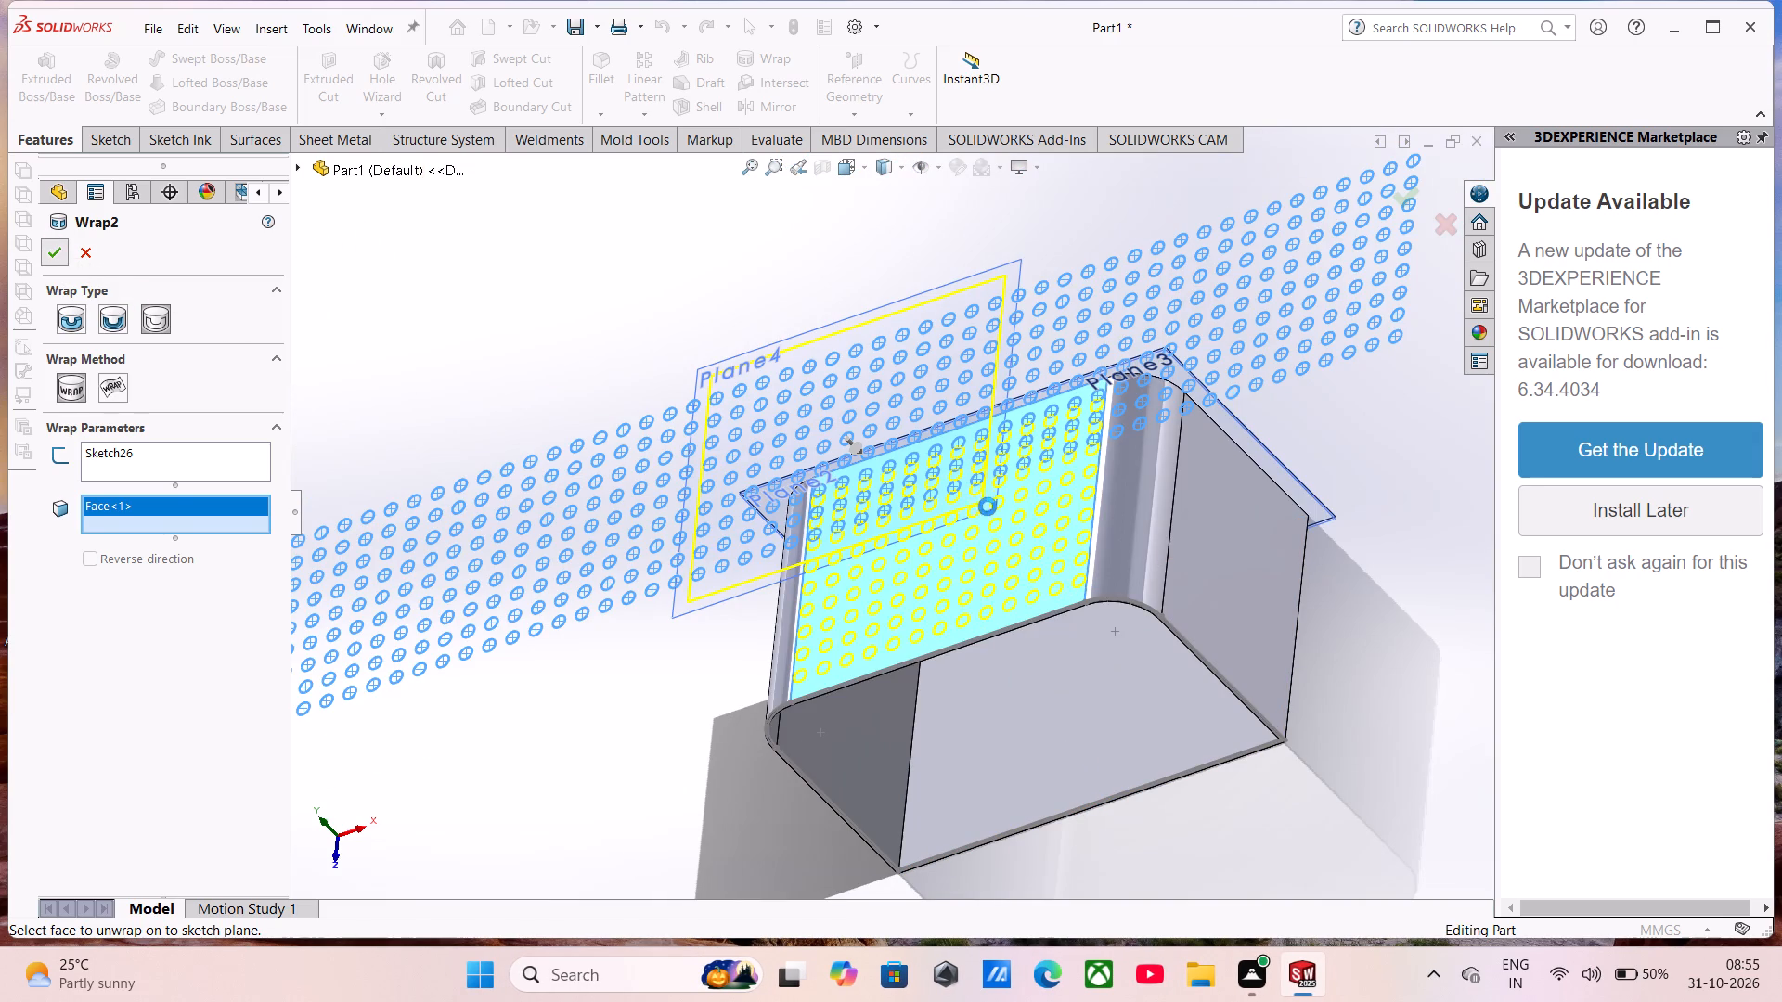
scroll(921, 642, down, 1)
scroll(925, 636, up, 1)
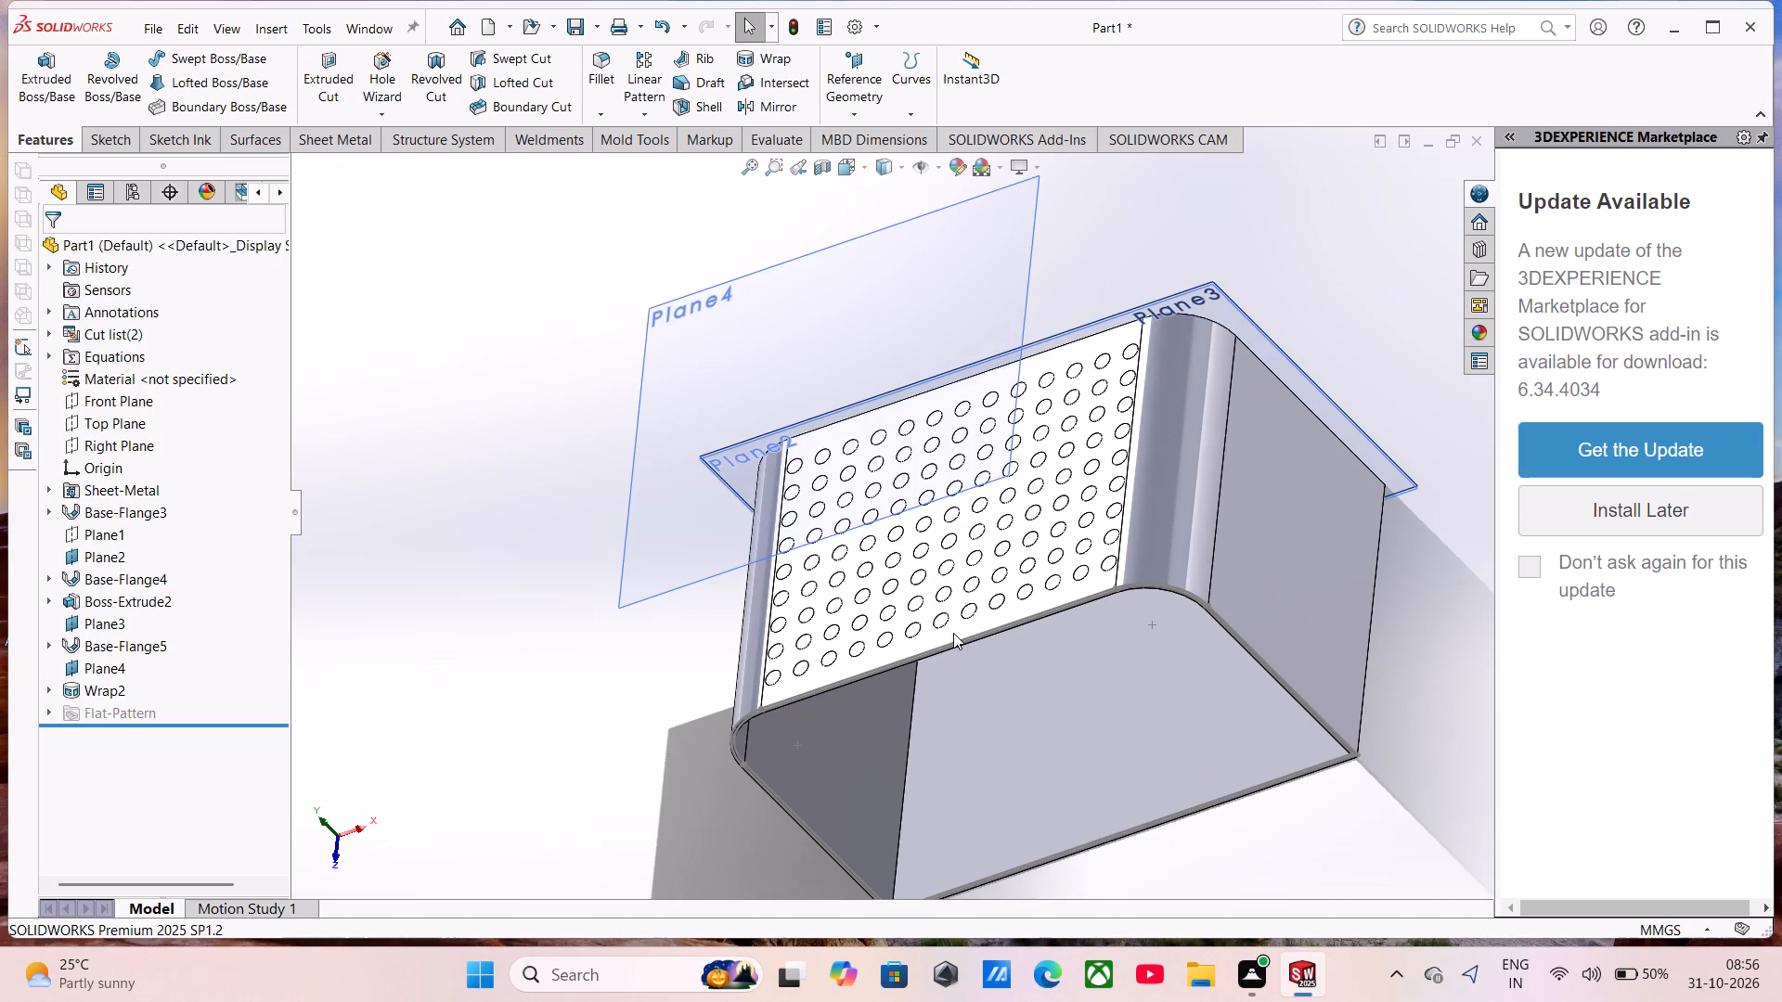
Create a reference plane offset 100 mm outward from the enclosure's flat left side face.
middle_drag(1061, 671, 1187, 652)
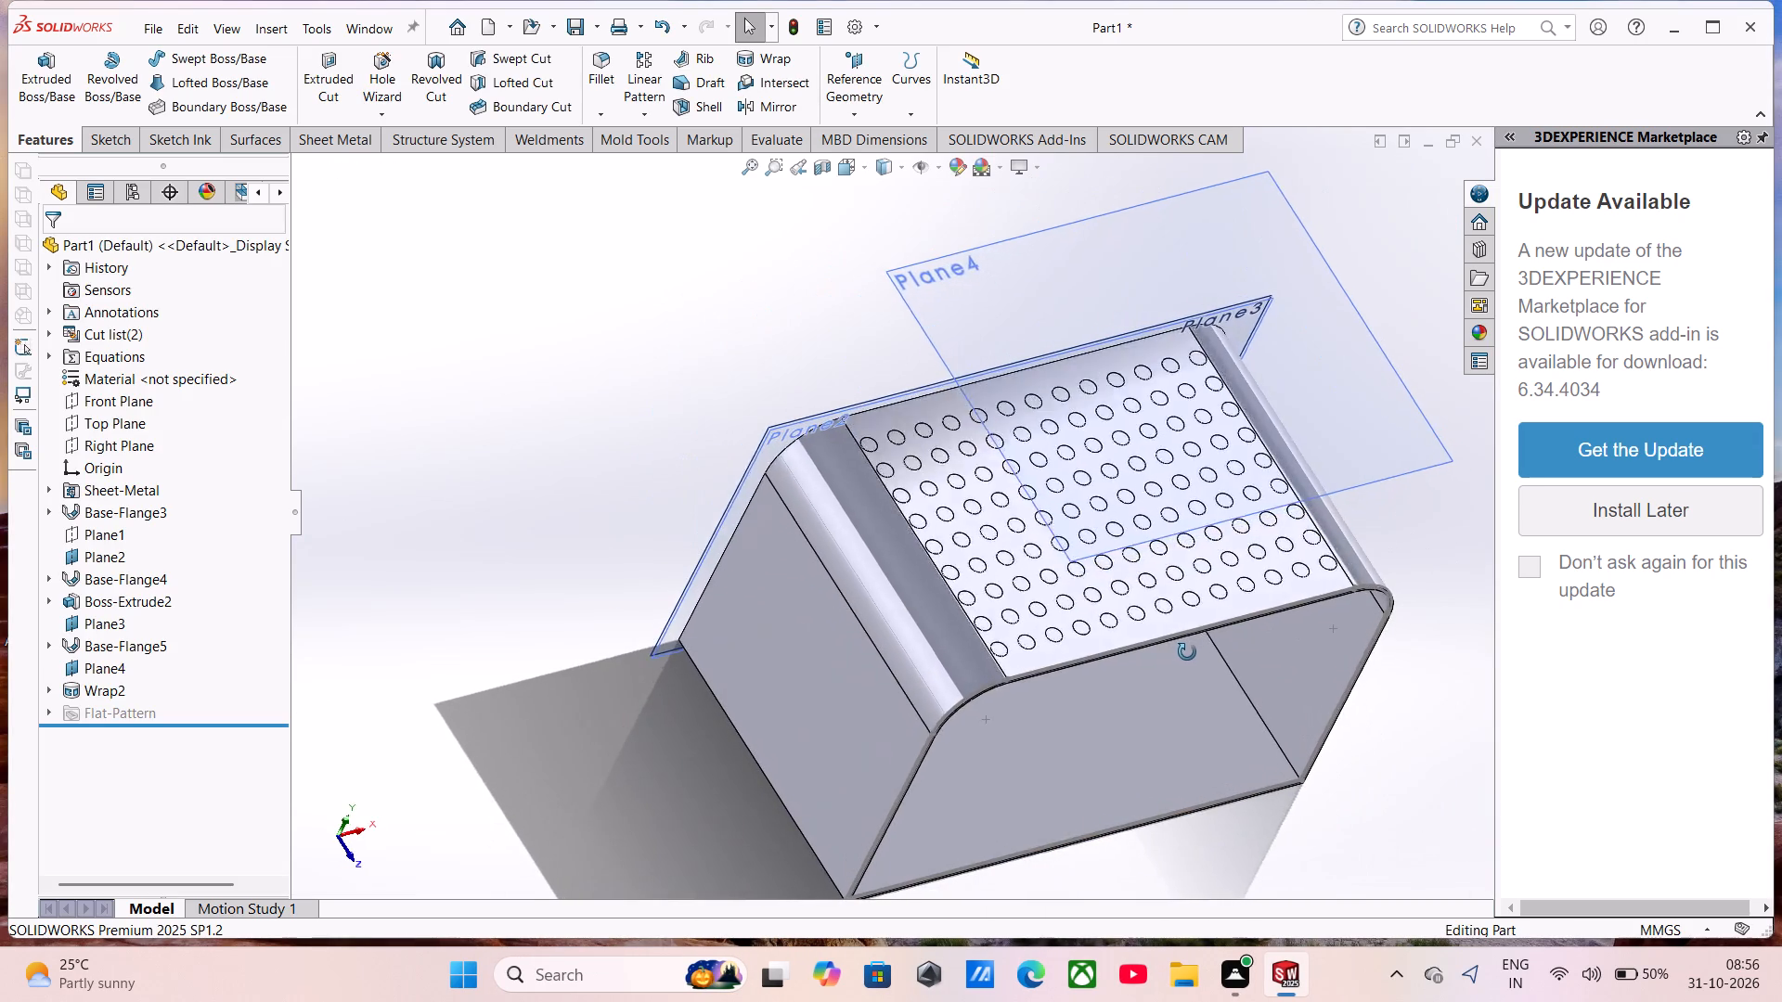
middle_drag(1187, 652, 1163, 706)
scroll(1163, 706, up, 2)
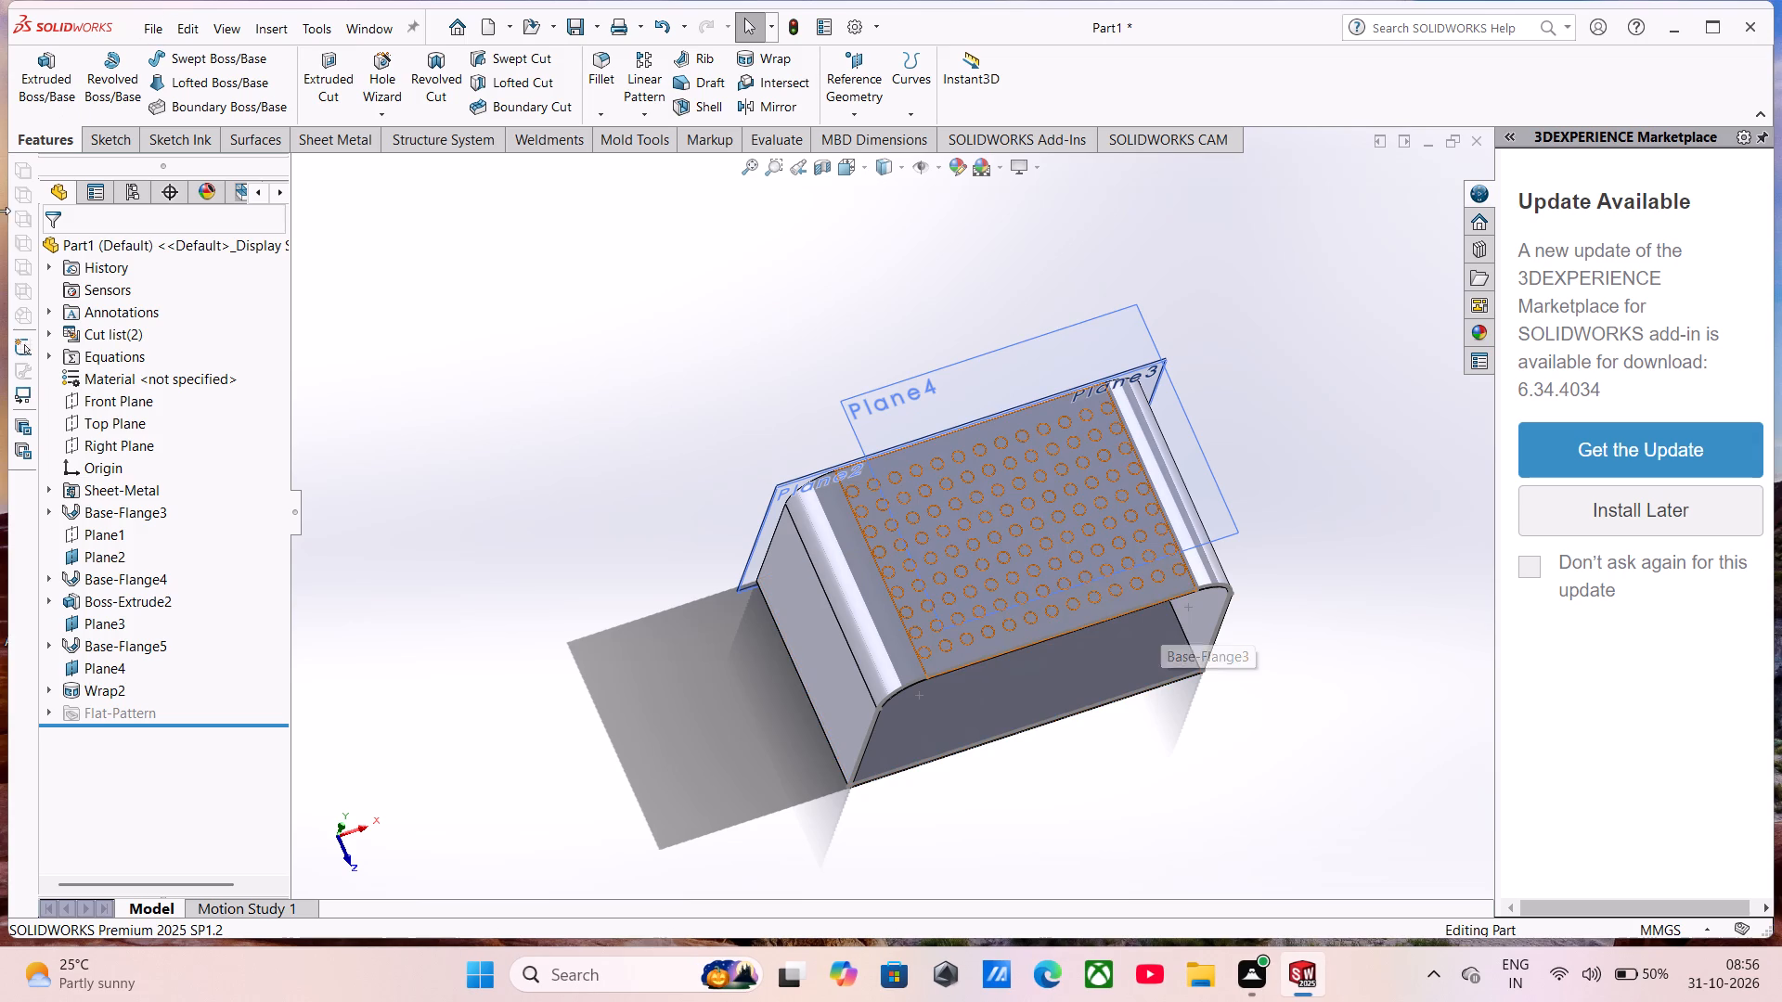
middle_drag(823, 594, 867, 413)
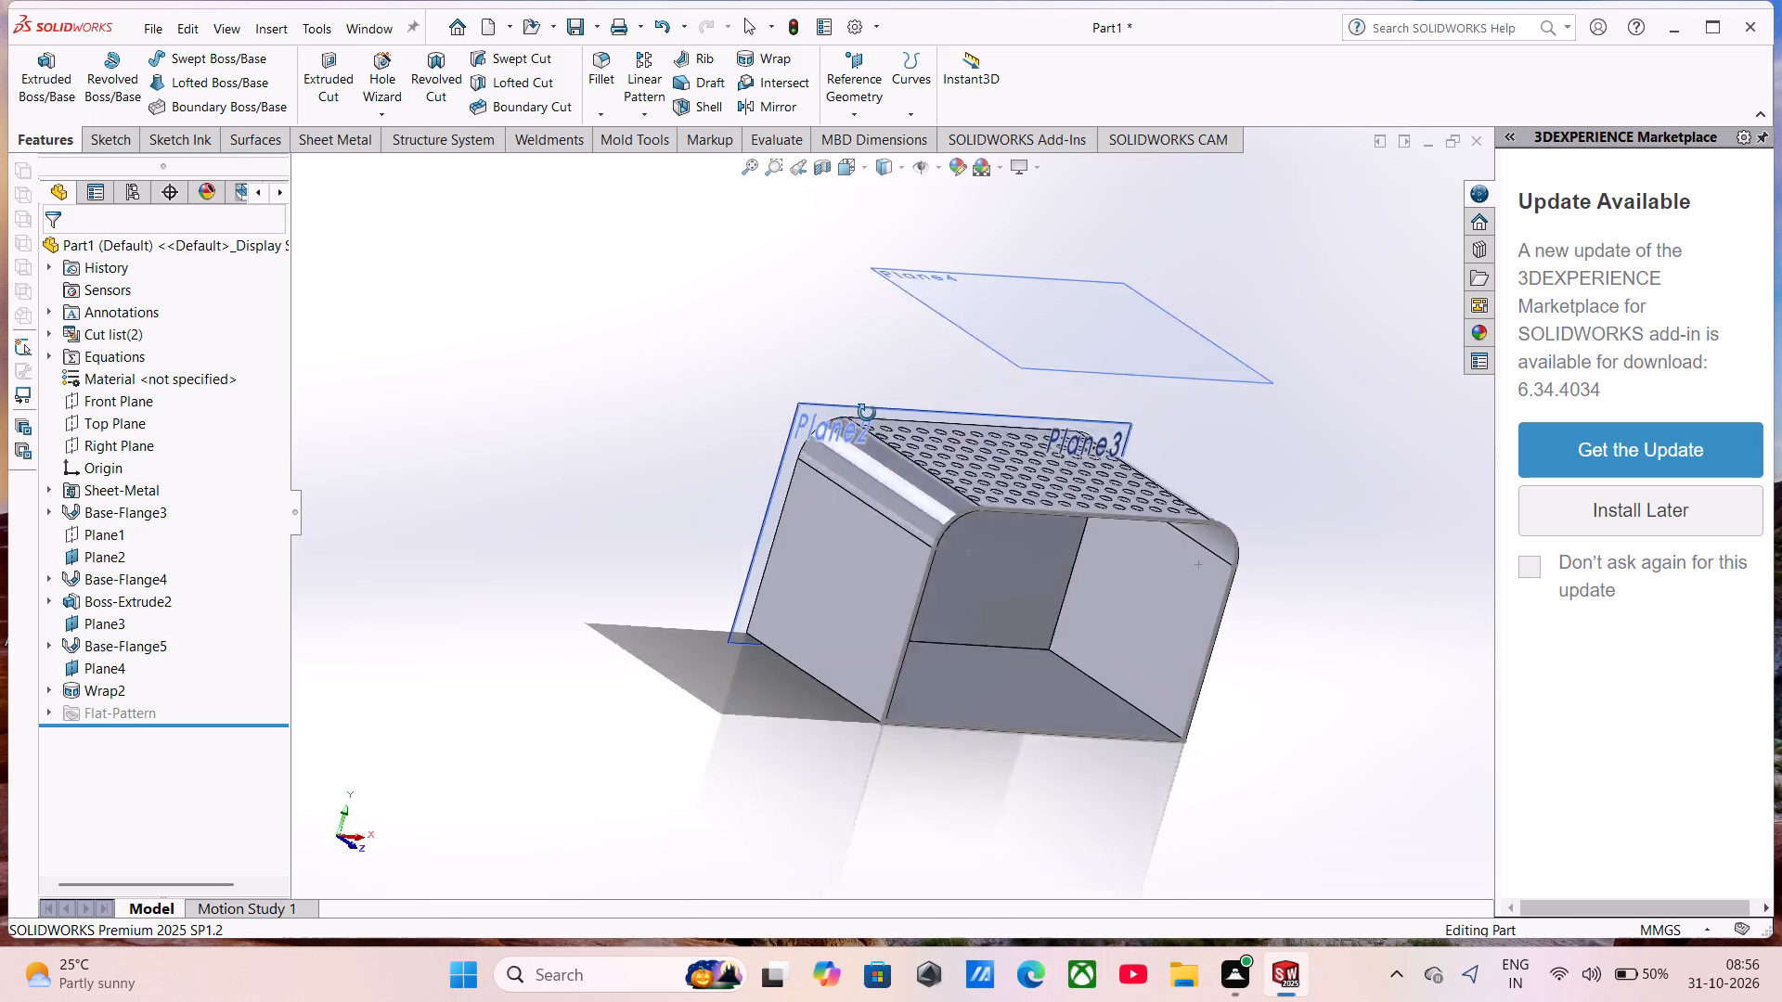
middle_drag(867, 413, 919, 399)
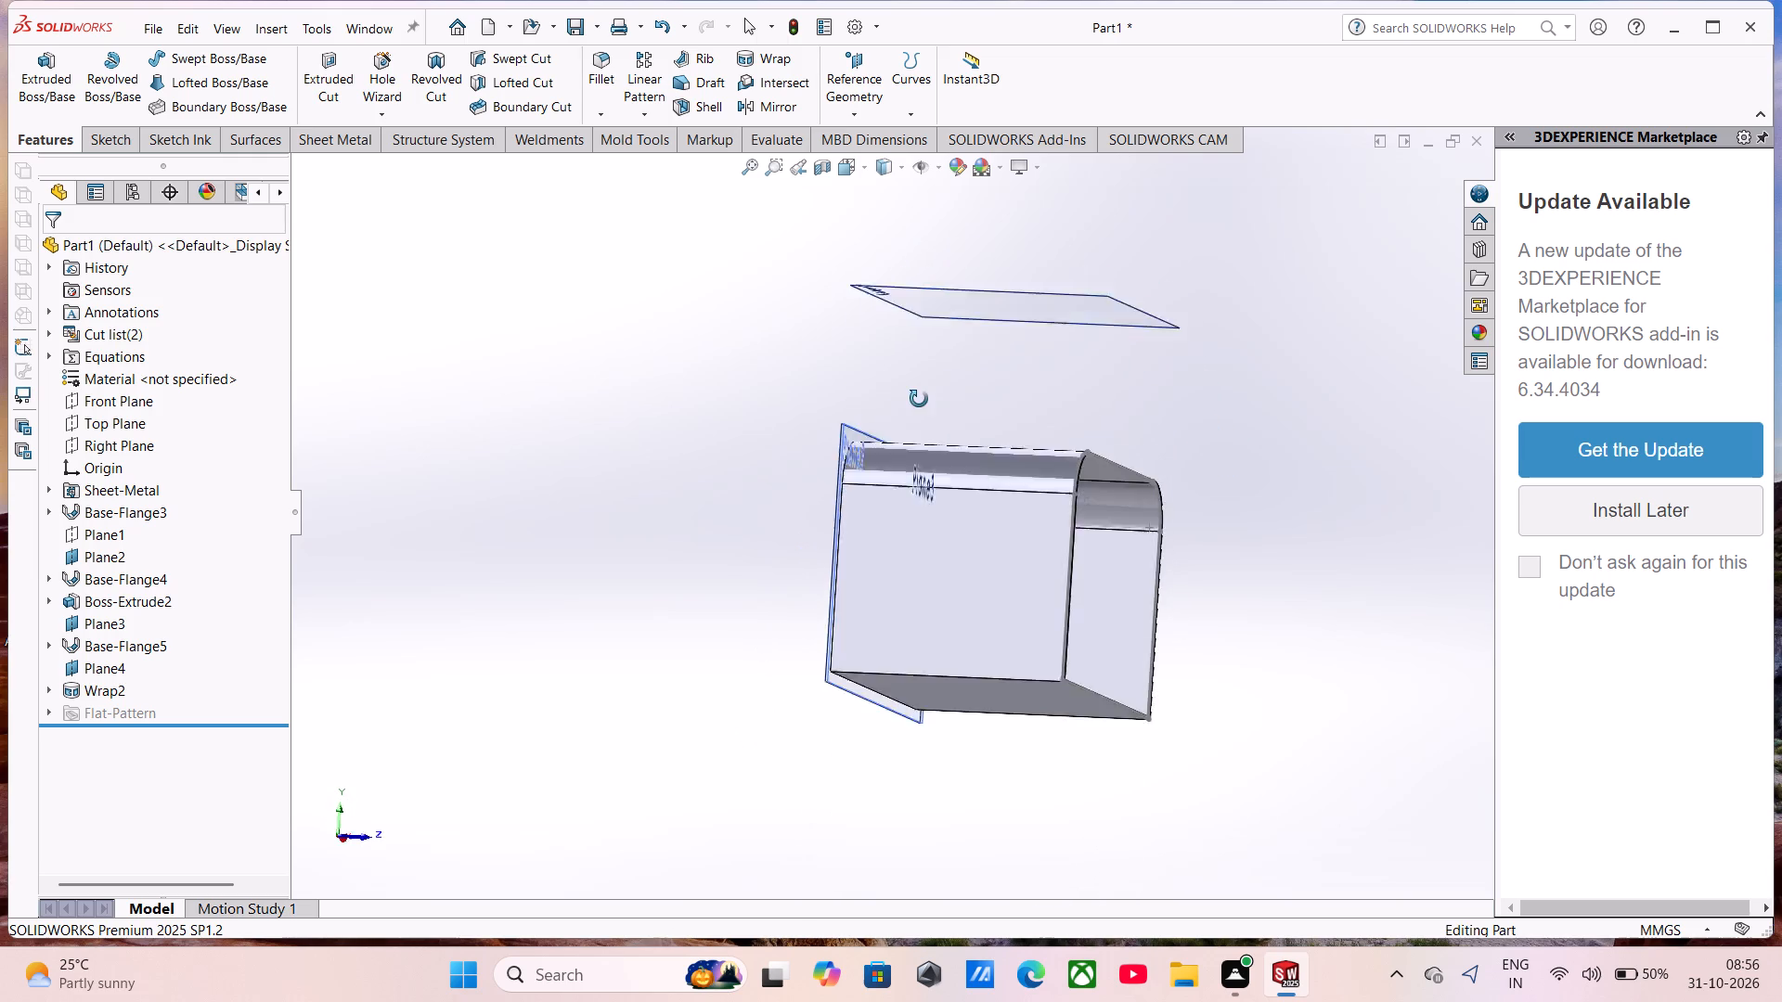
middle_drag(919, 399, 931, 407)
click(868, 85)
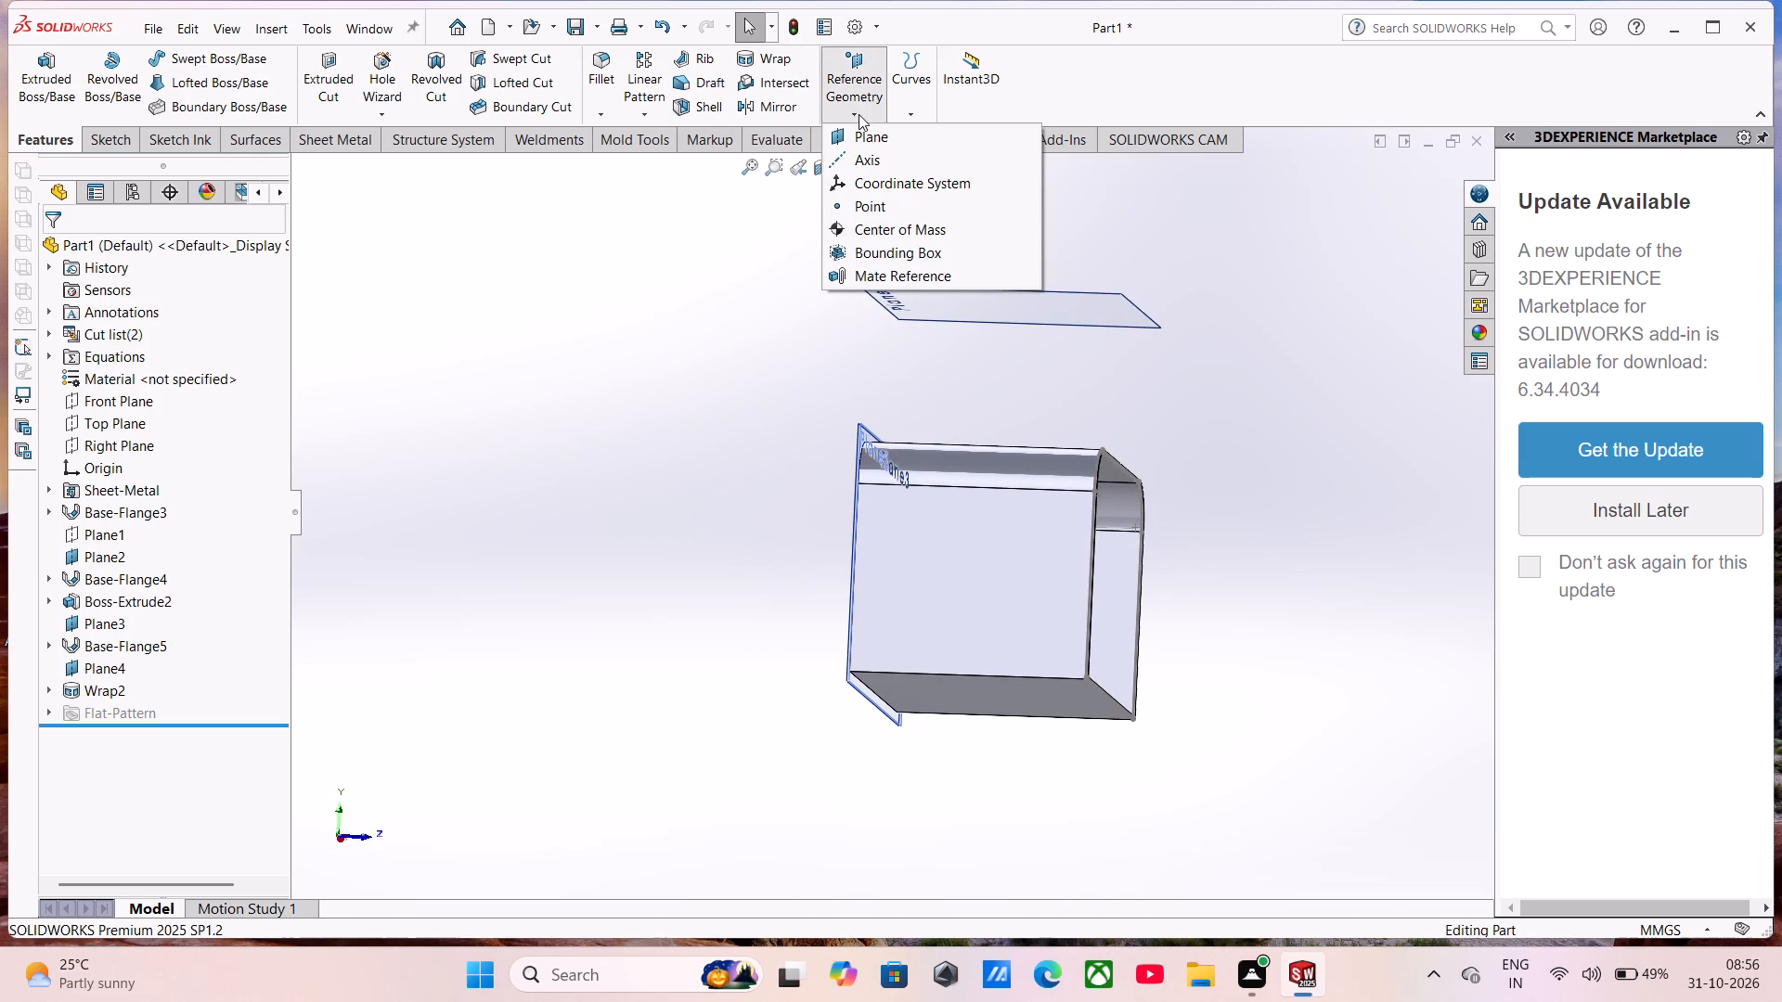
click(941, 597)
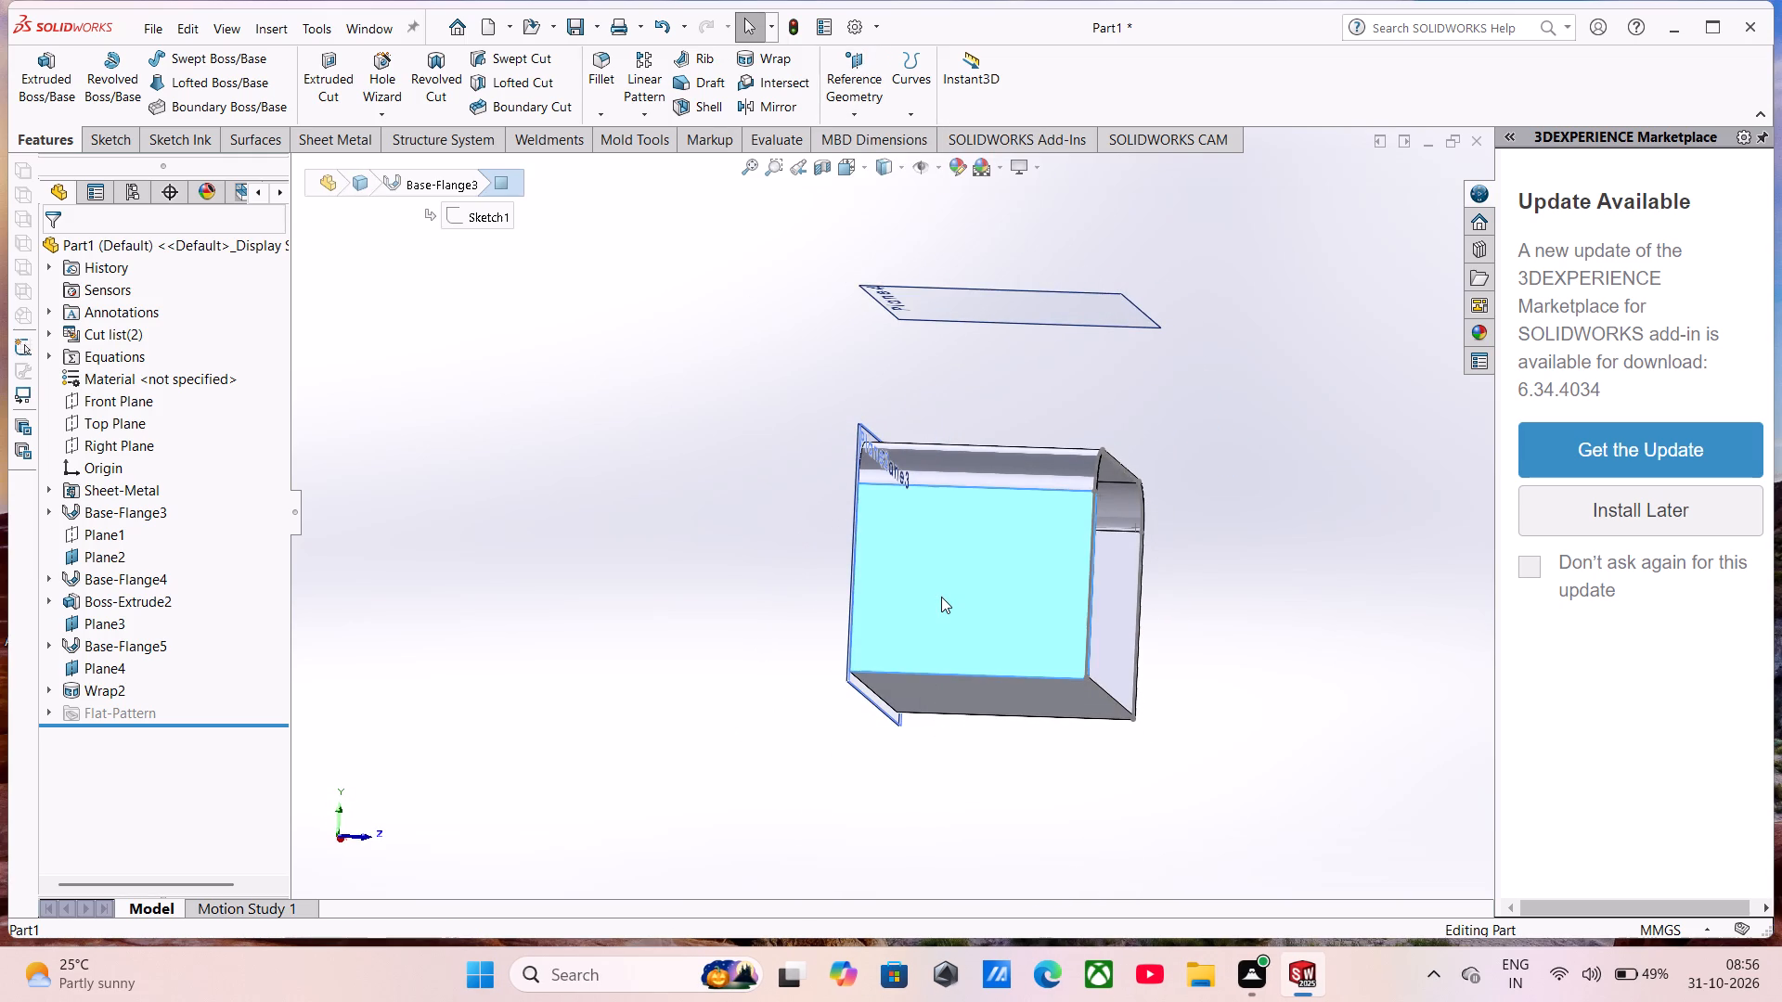
click(833, 56)
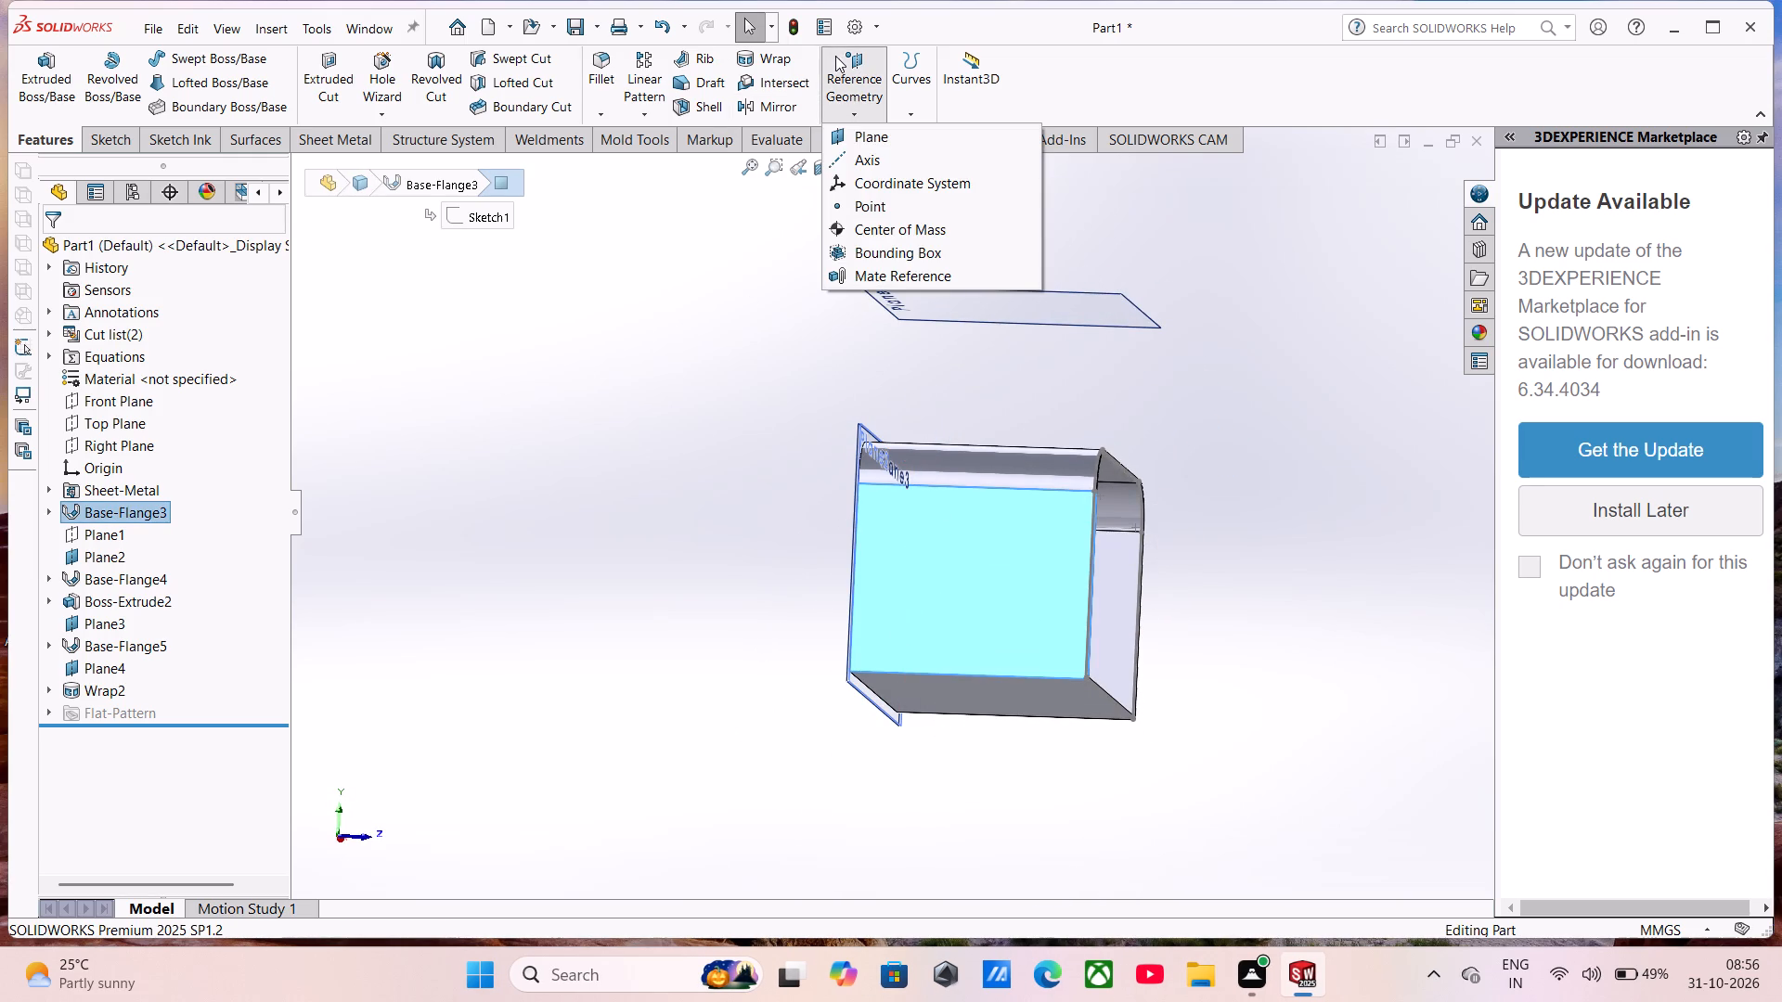
click(846, 143)
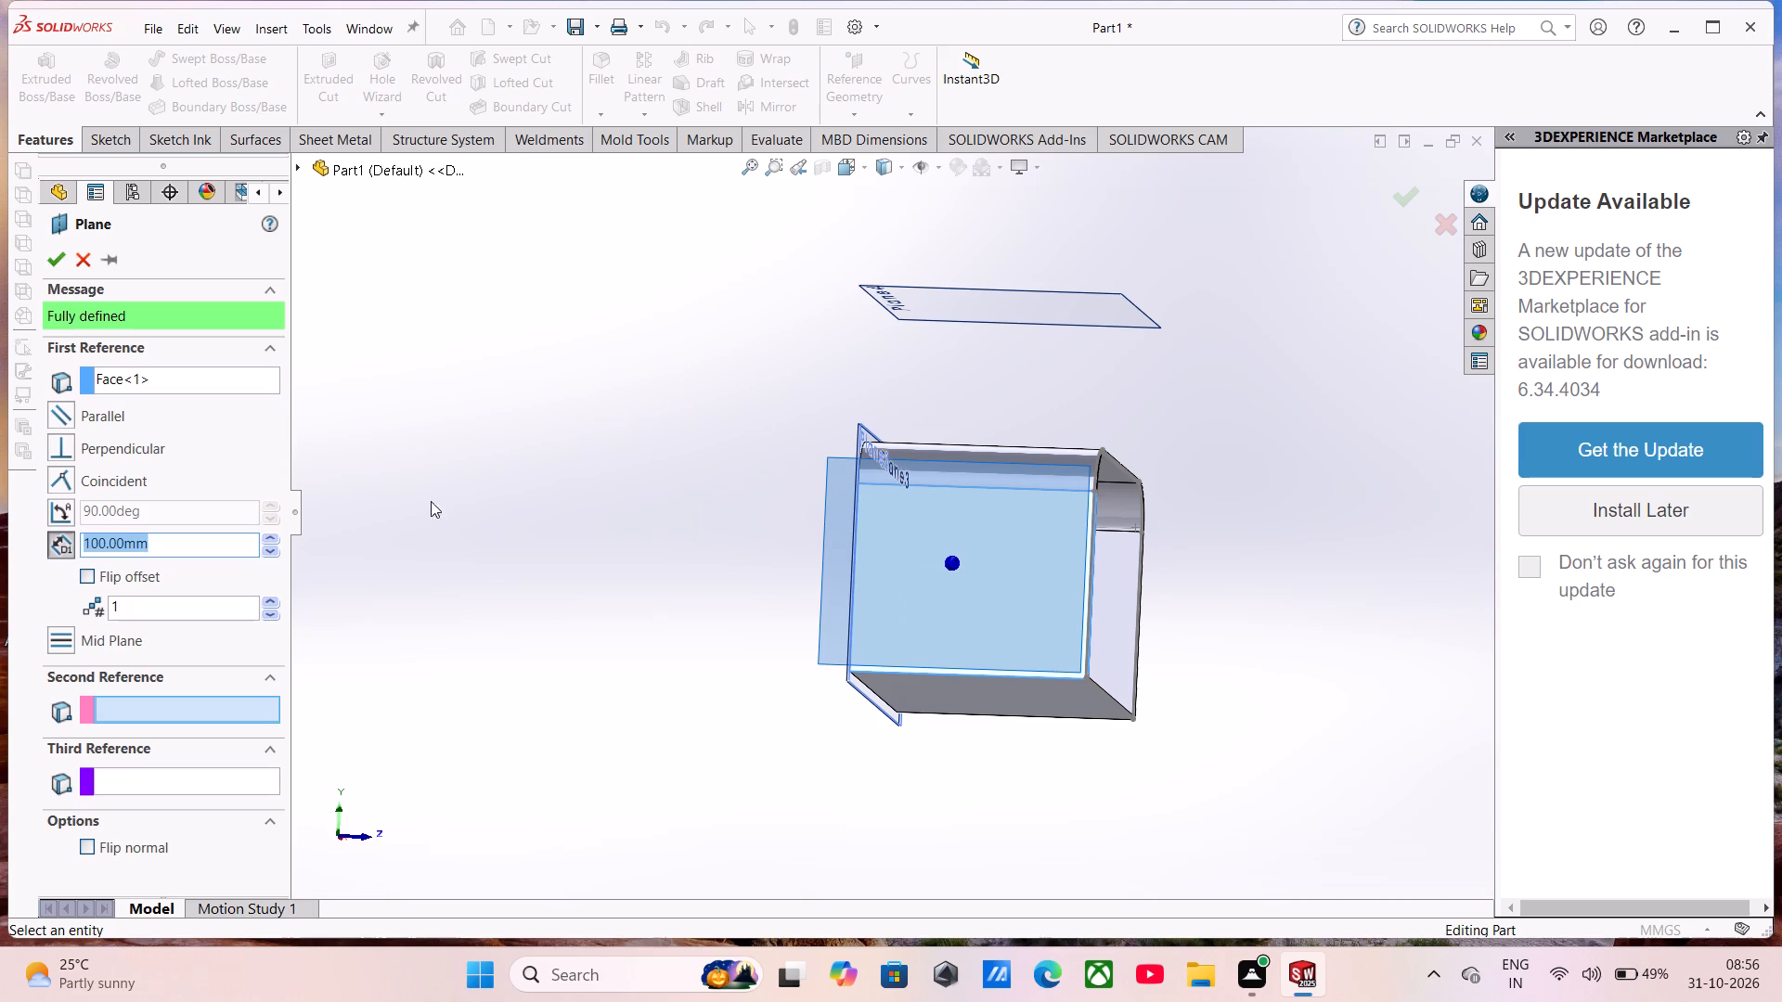
click(62, 262)
click(630, 455)
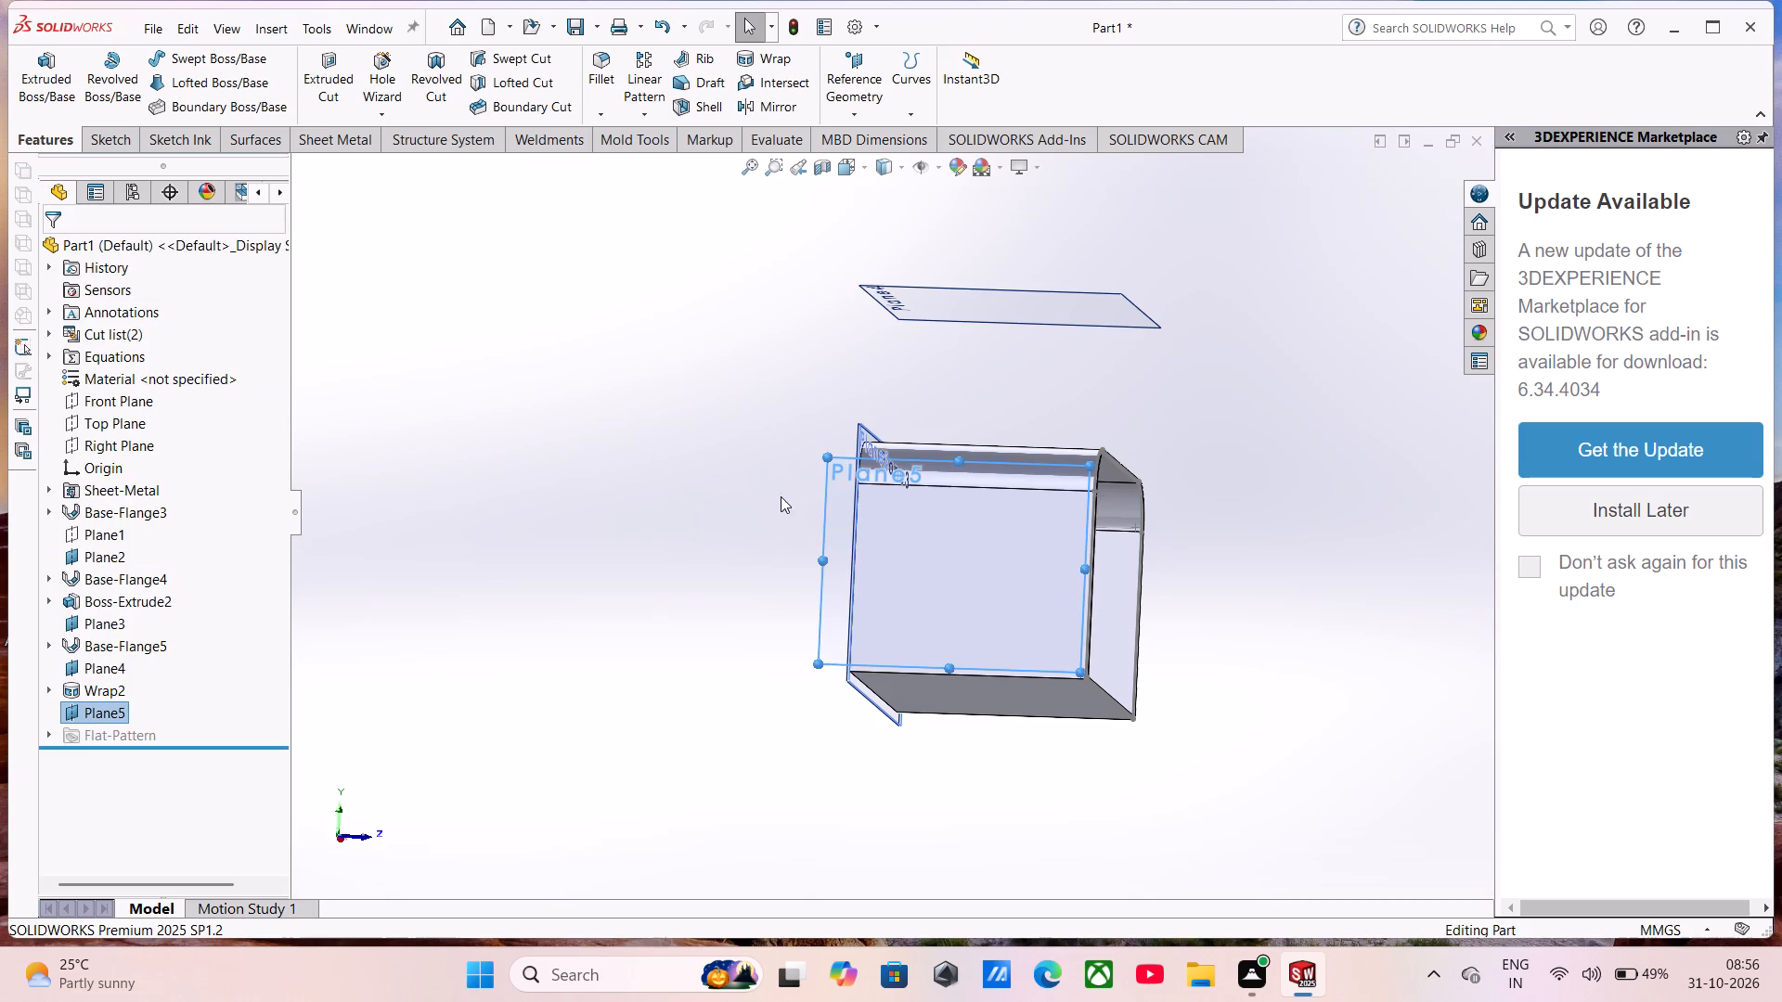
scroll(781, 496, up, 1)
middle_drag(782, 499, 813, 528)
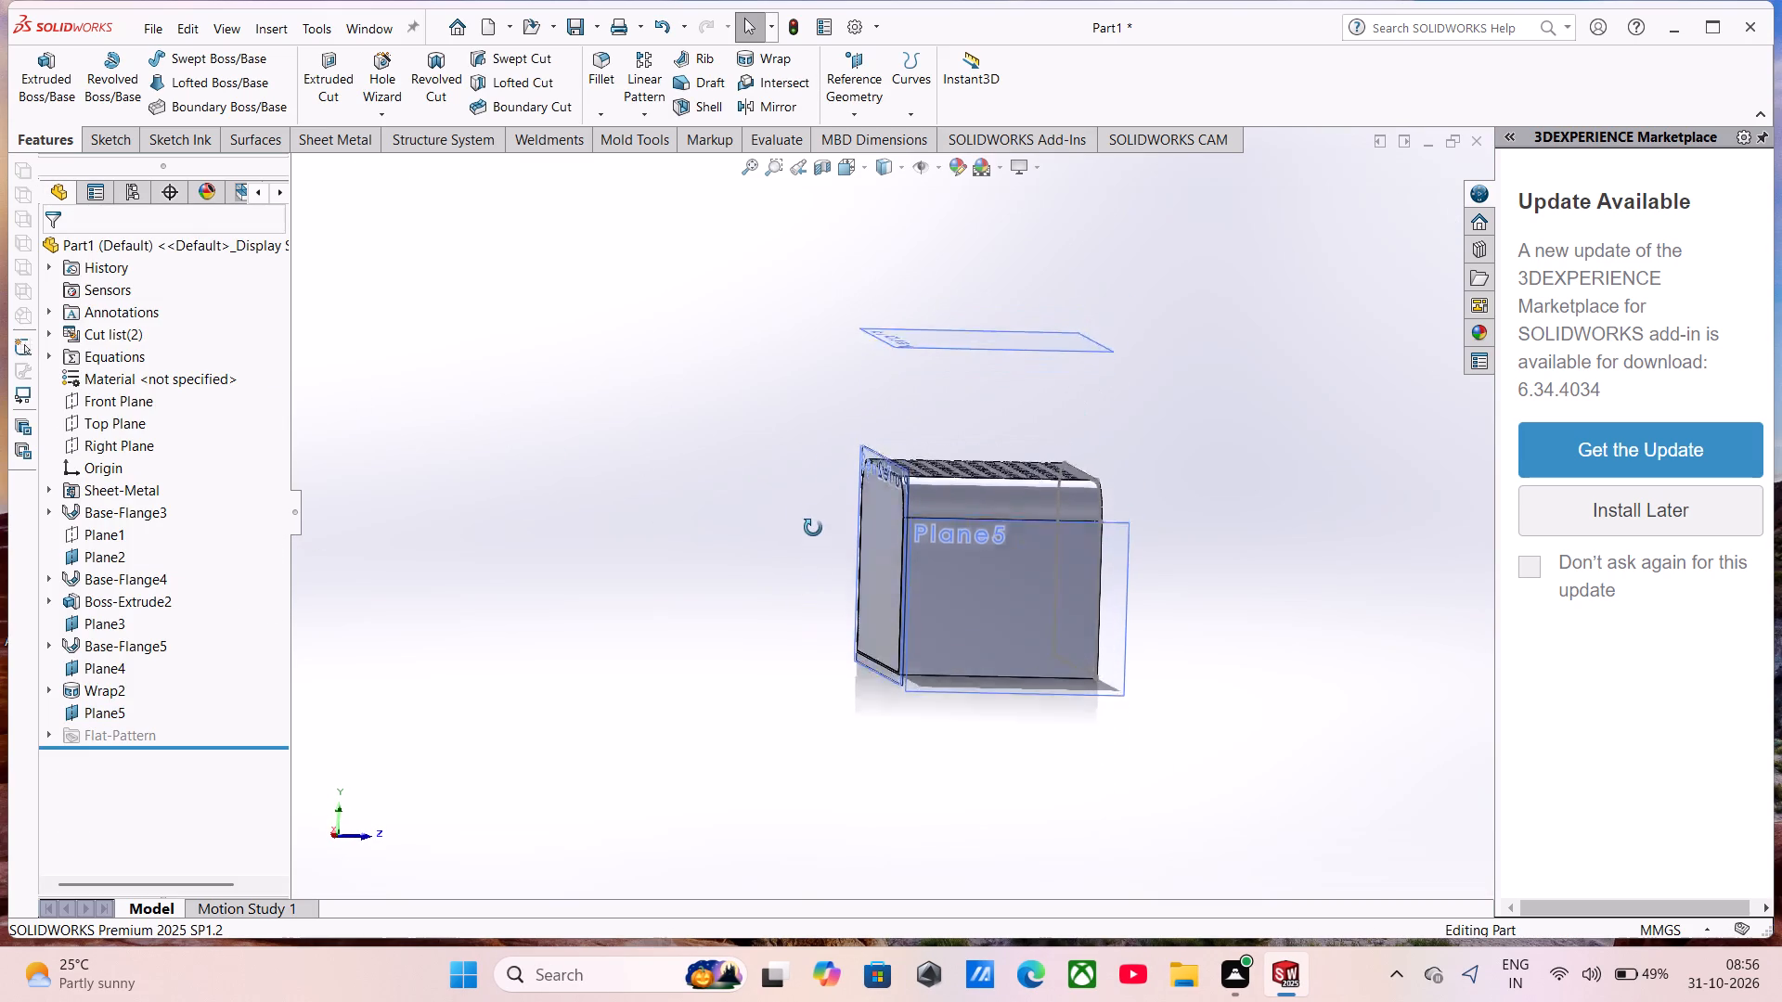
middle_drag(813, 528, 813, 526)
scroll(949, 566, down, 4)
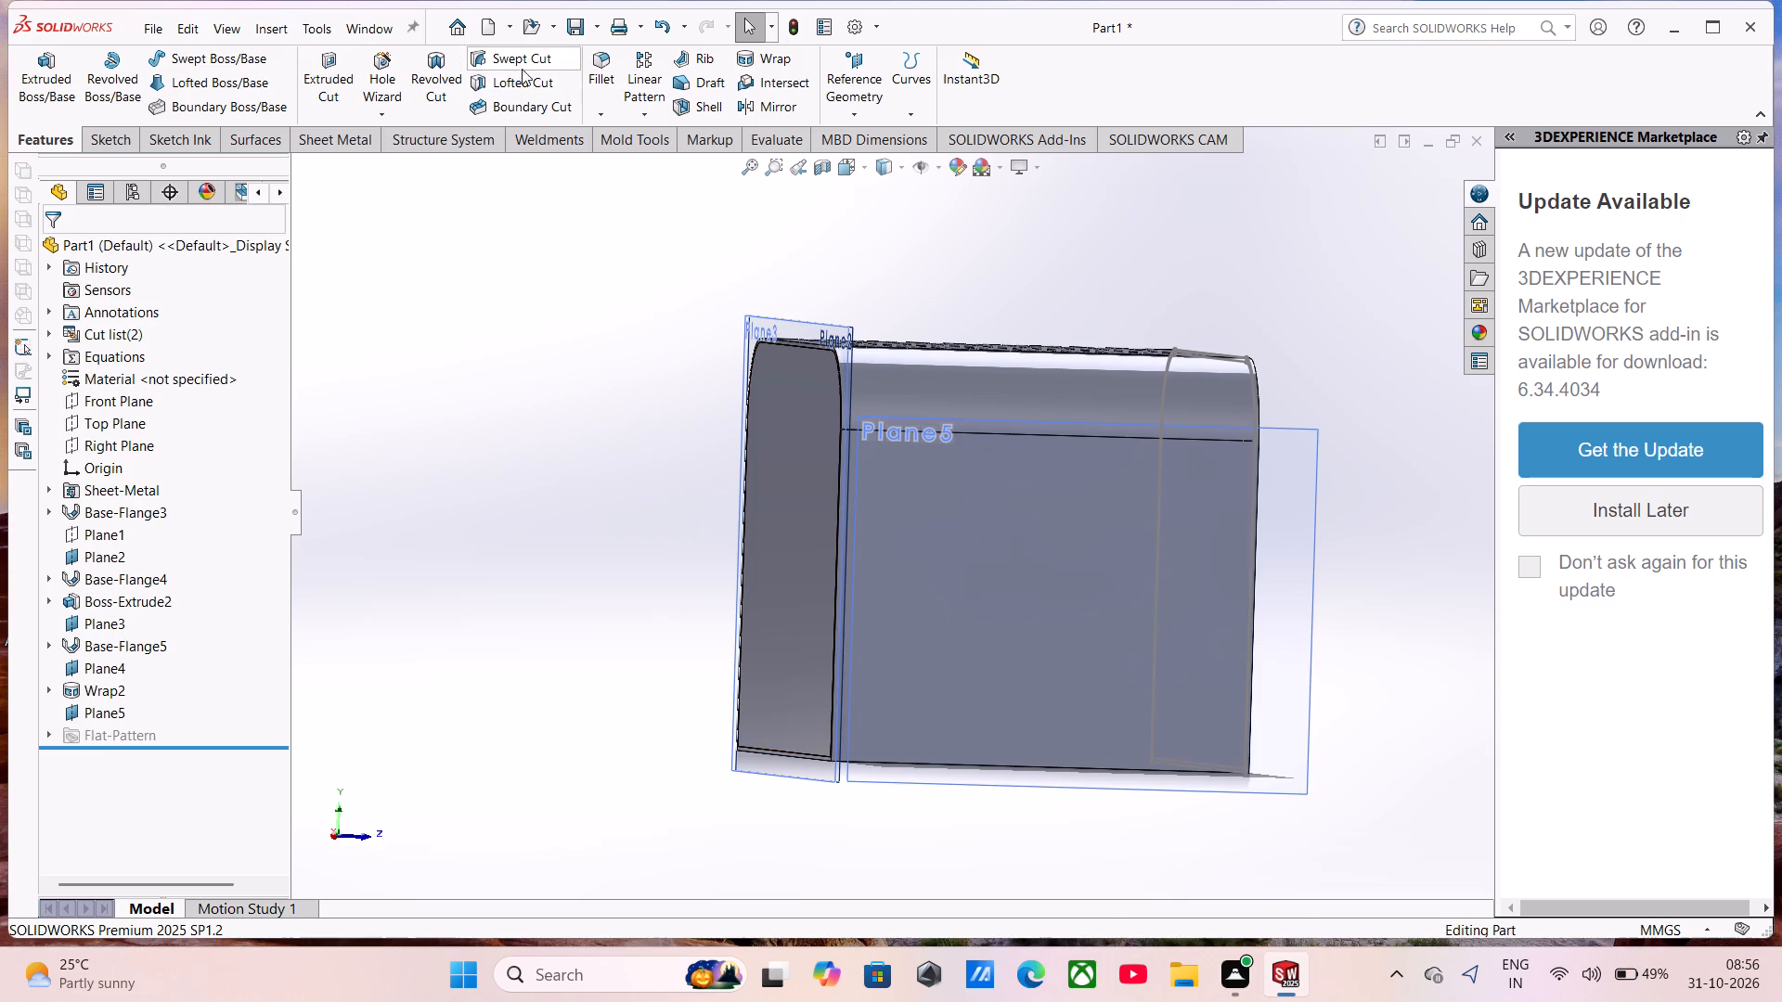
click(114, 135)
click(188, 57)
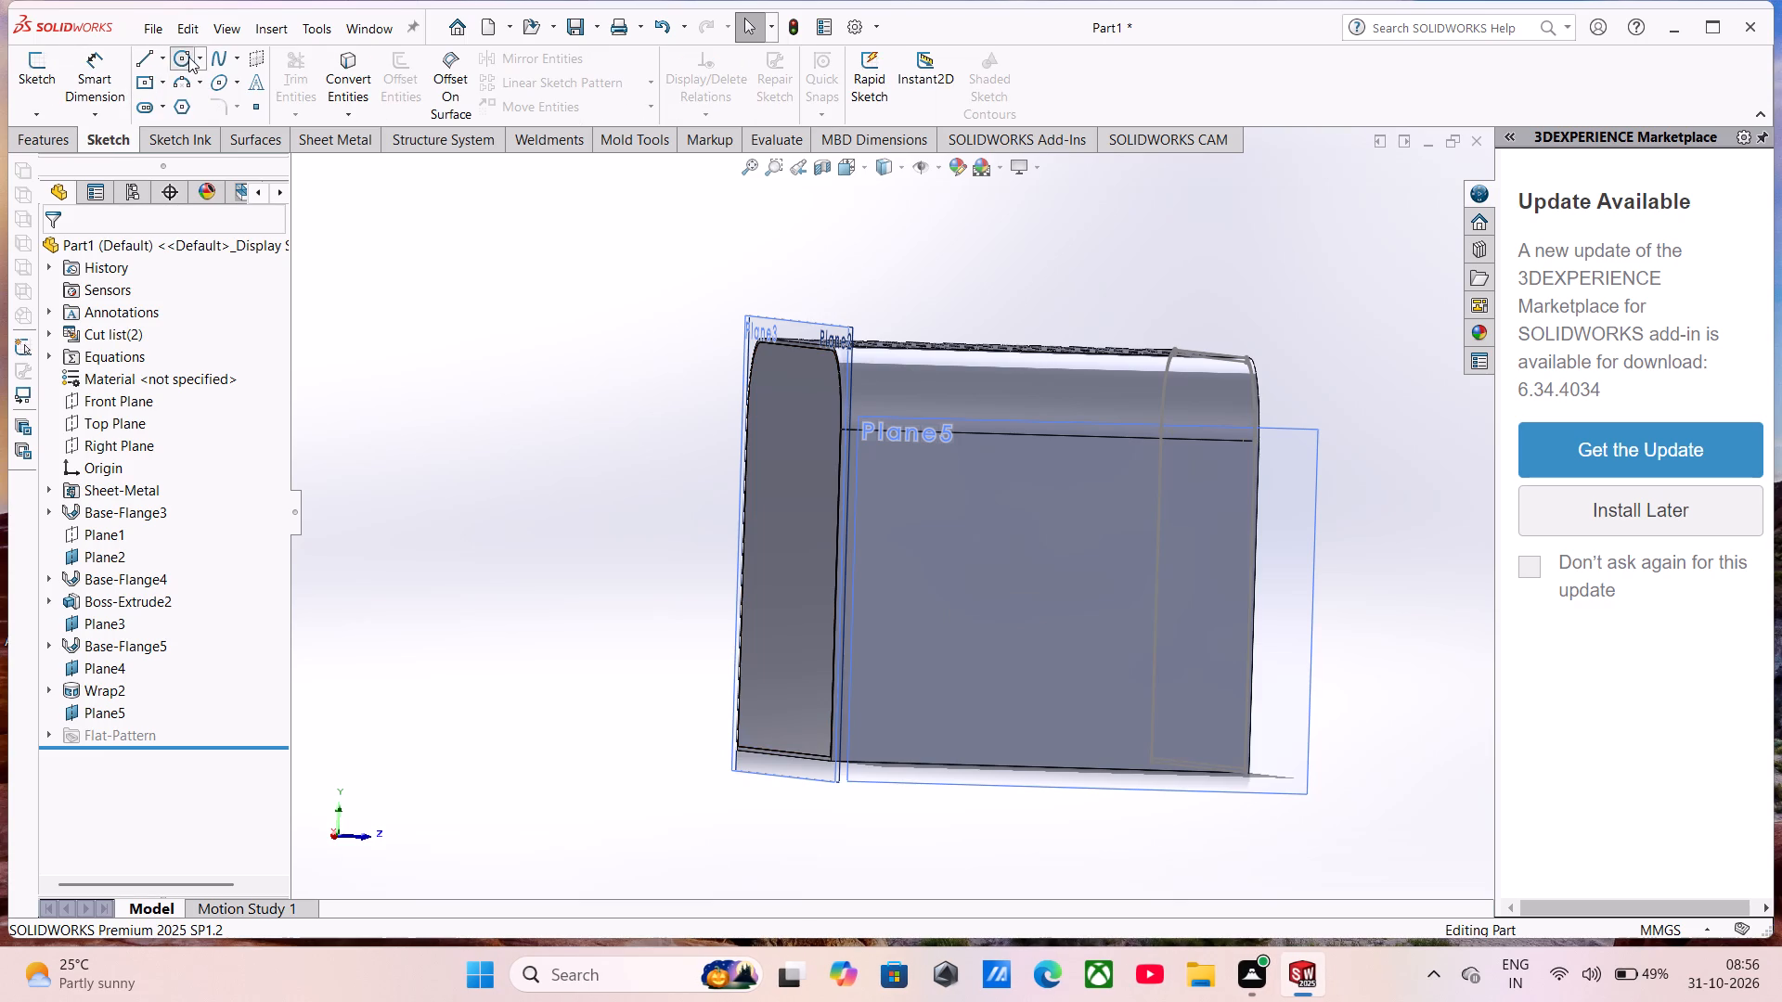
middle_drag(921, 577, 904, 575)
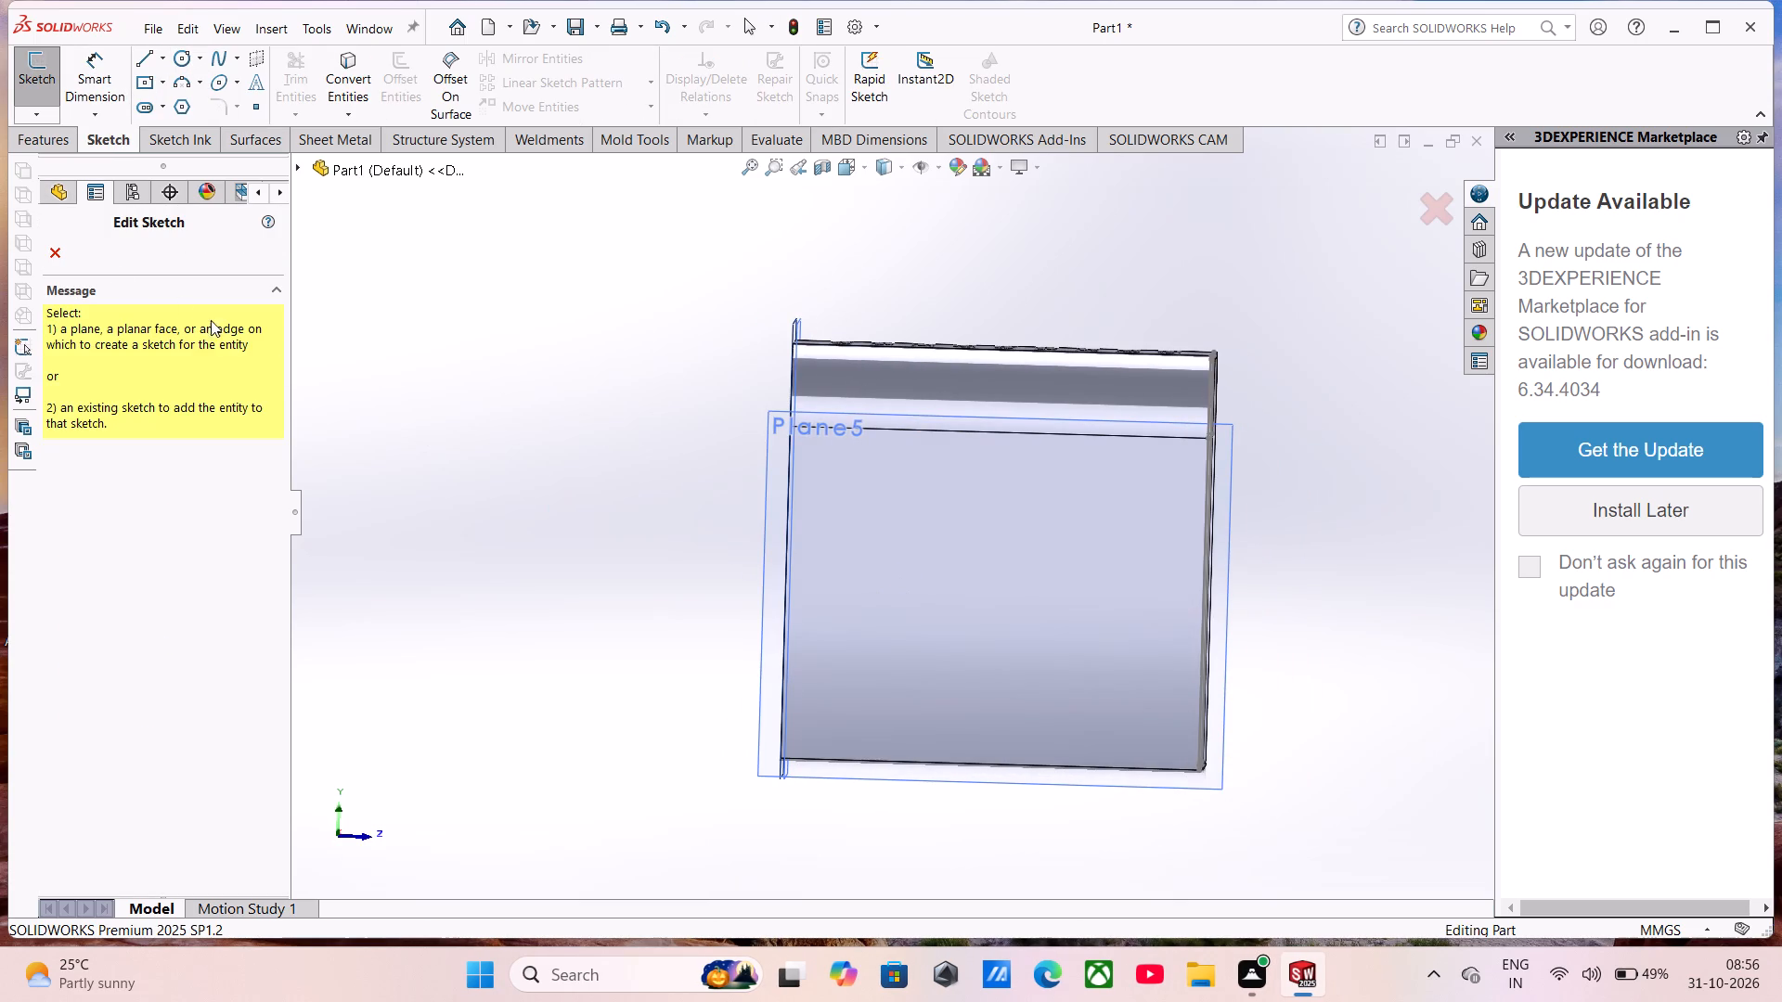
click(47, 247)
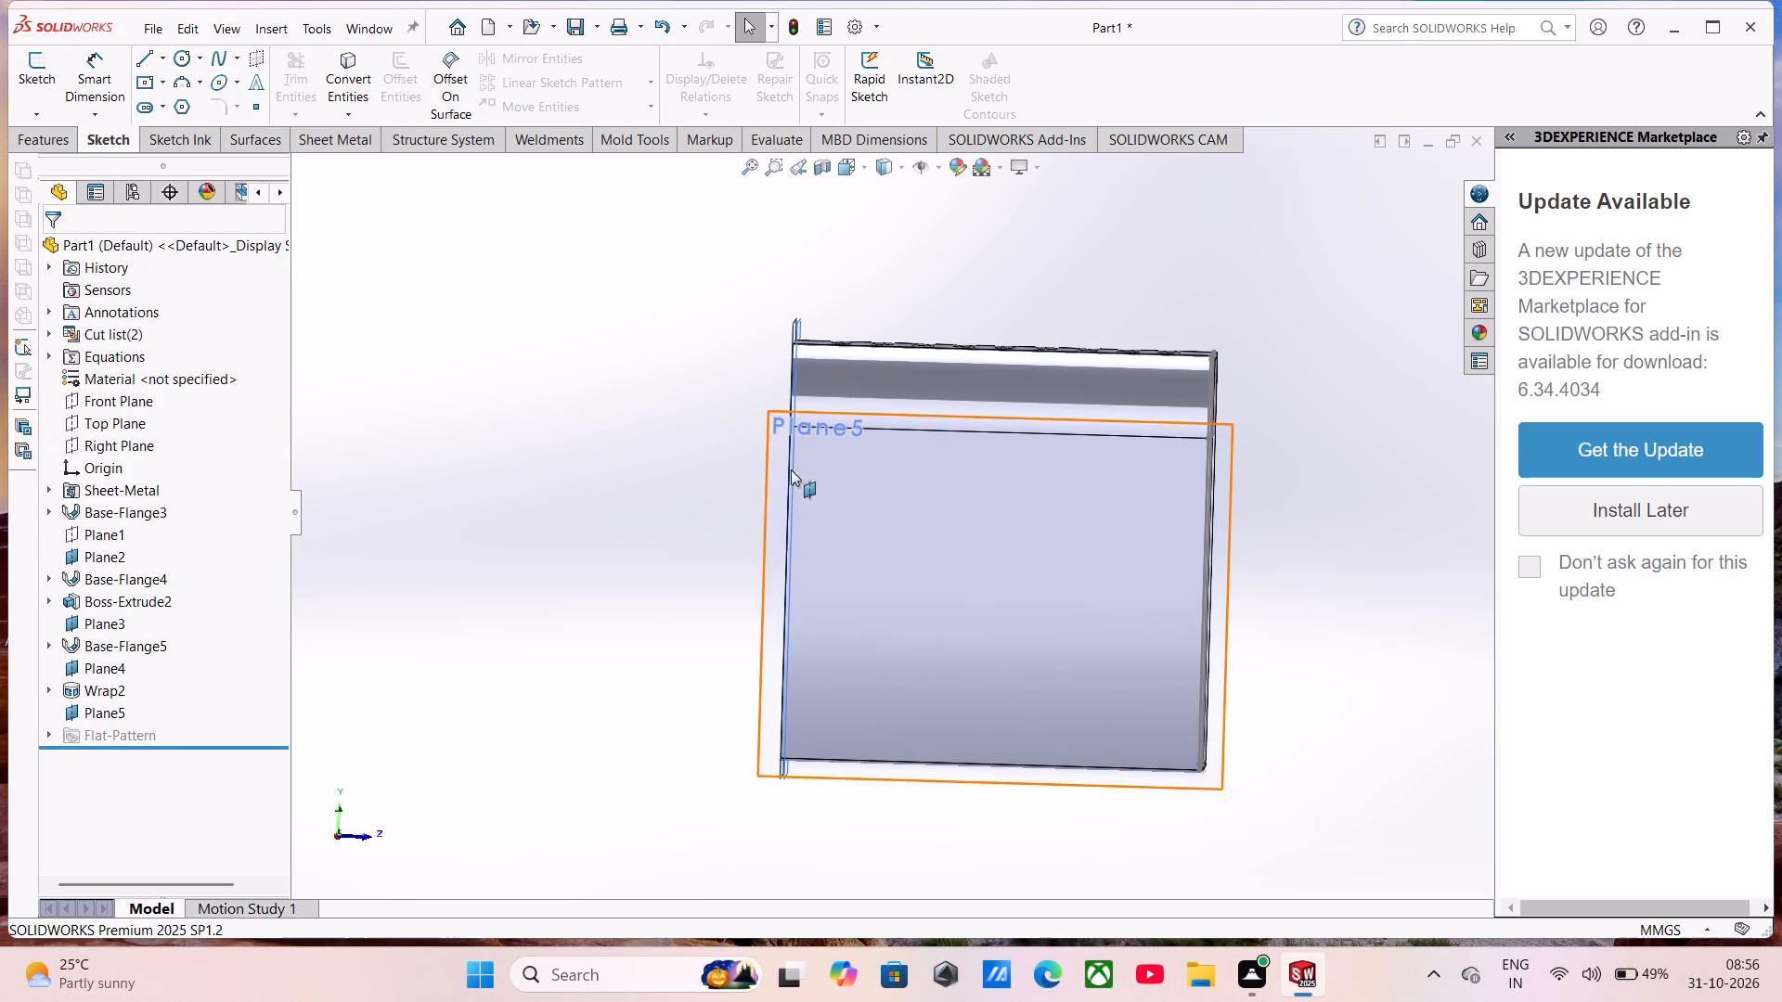
Sketch a circle about 13.7 mm in diameter near the middle of the side face, on the offset plane (Plane5).
click(770, 486)
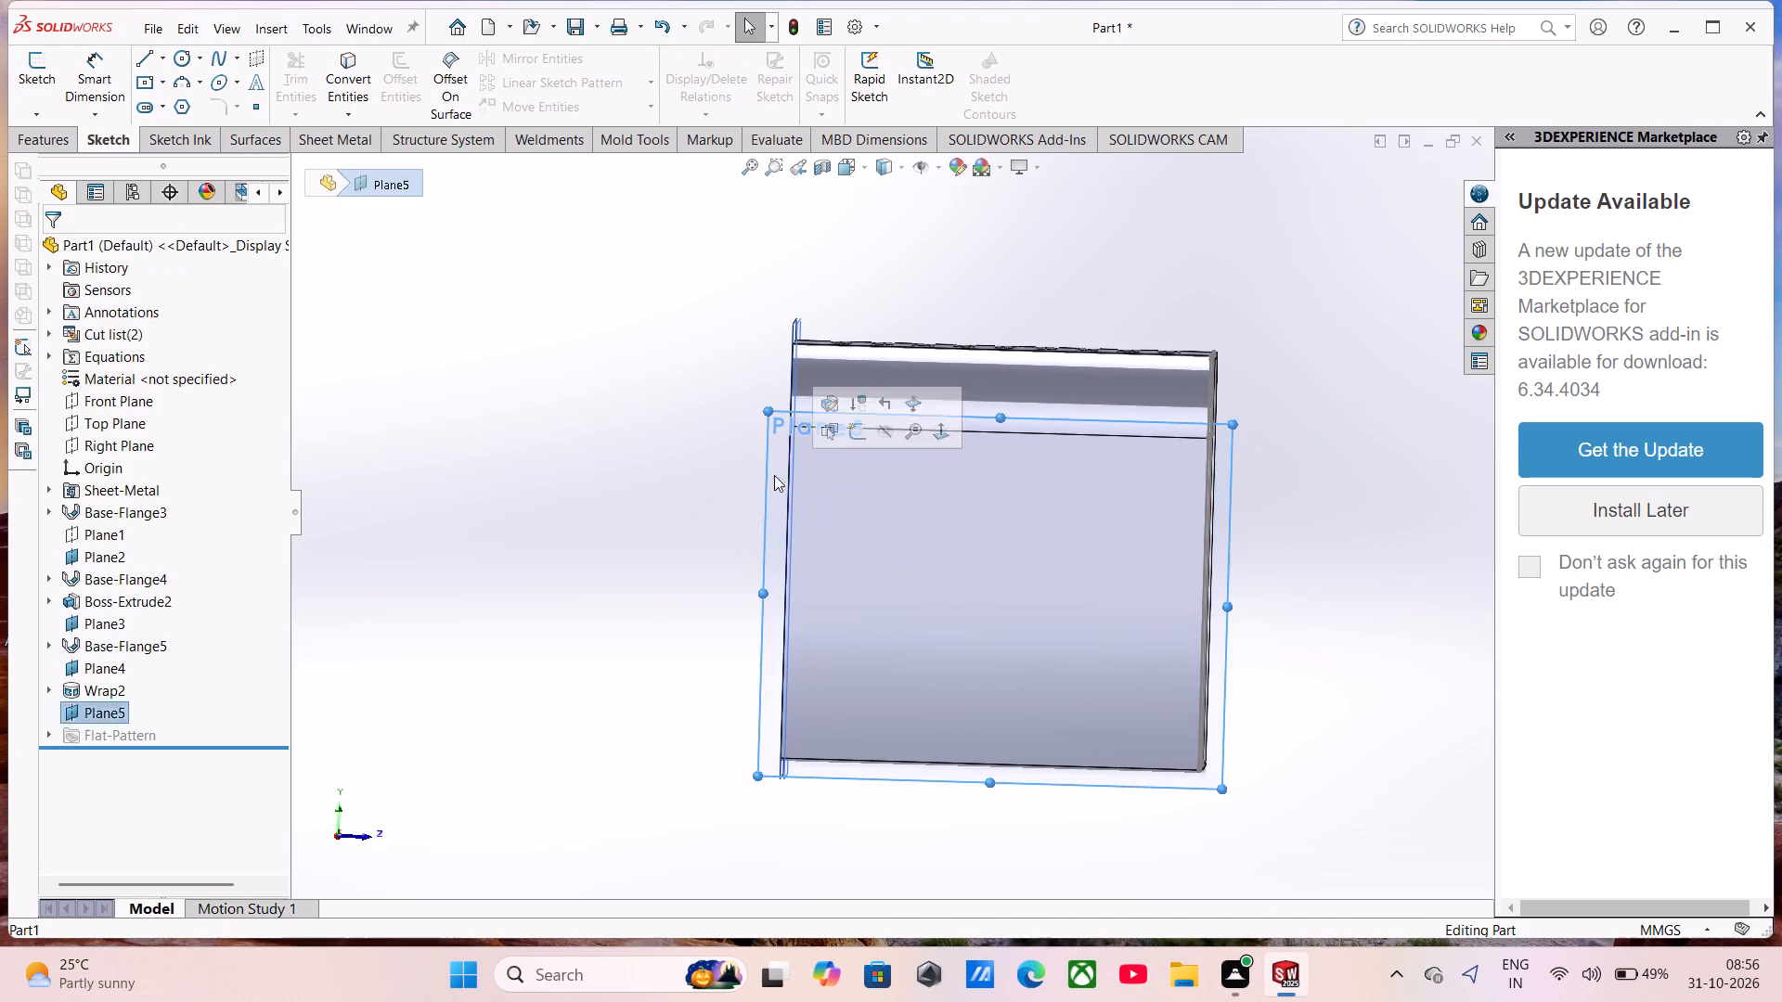
click(846, 437)
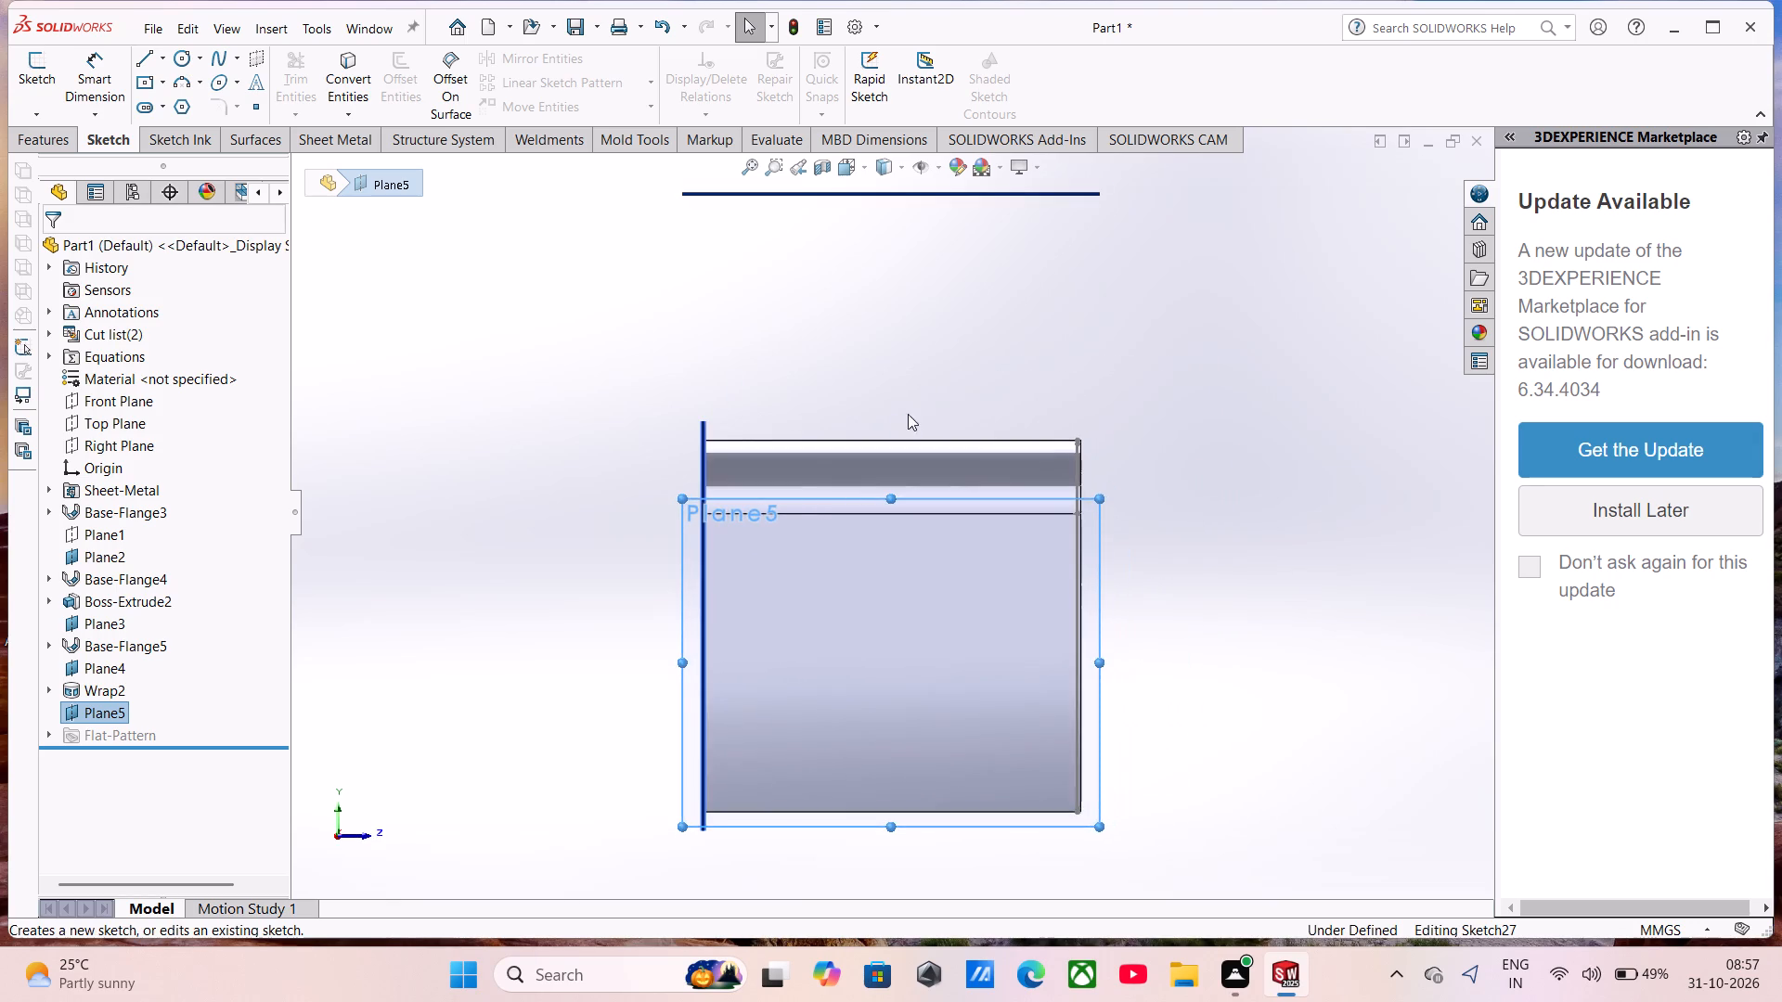
click(866, 393)
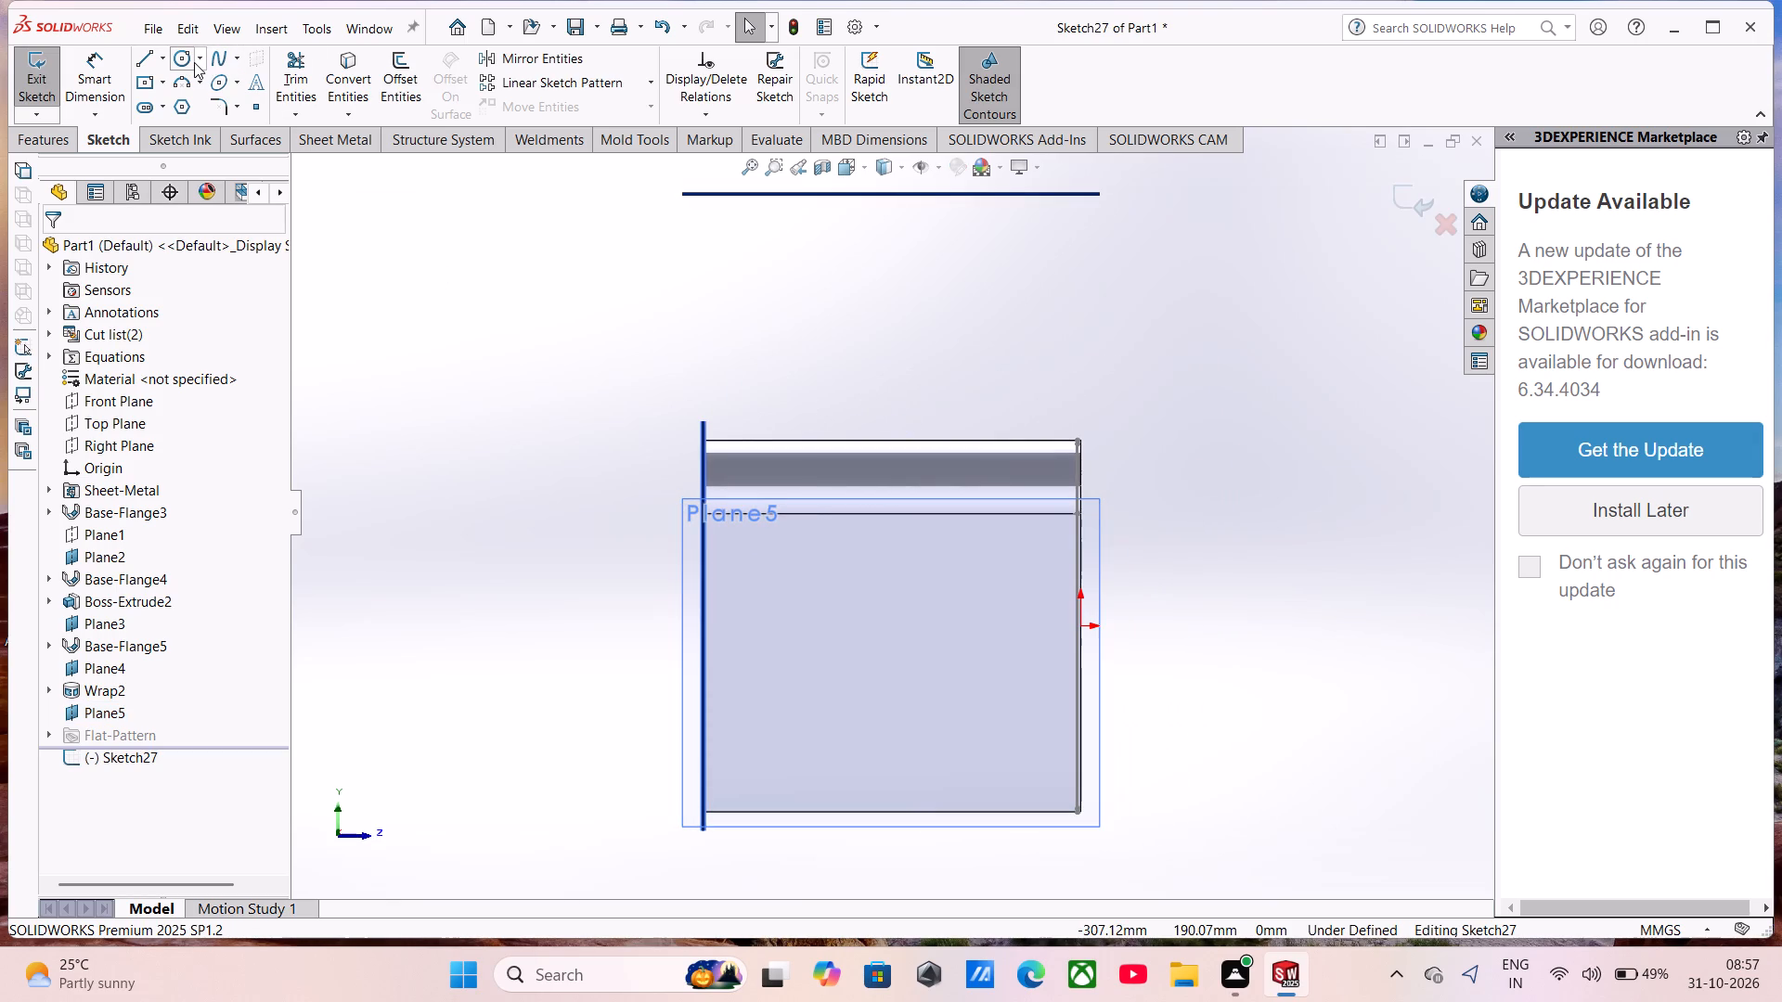
click(194, 62)
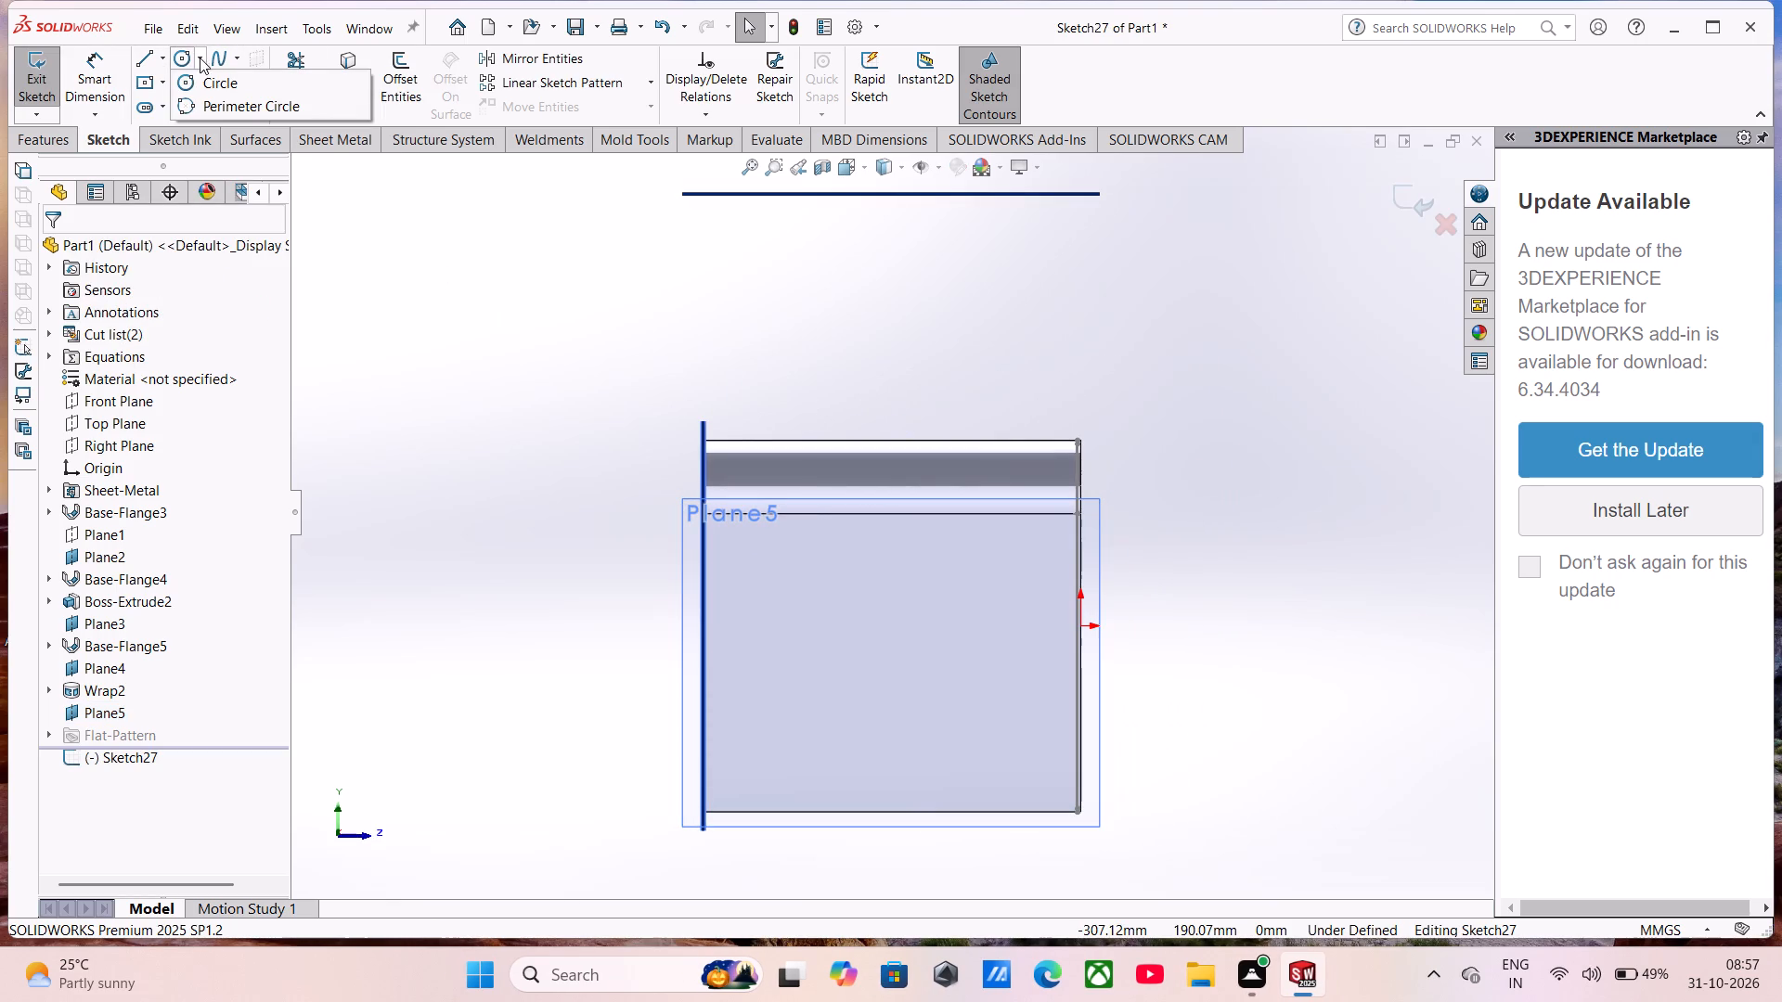
click(200, 84)
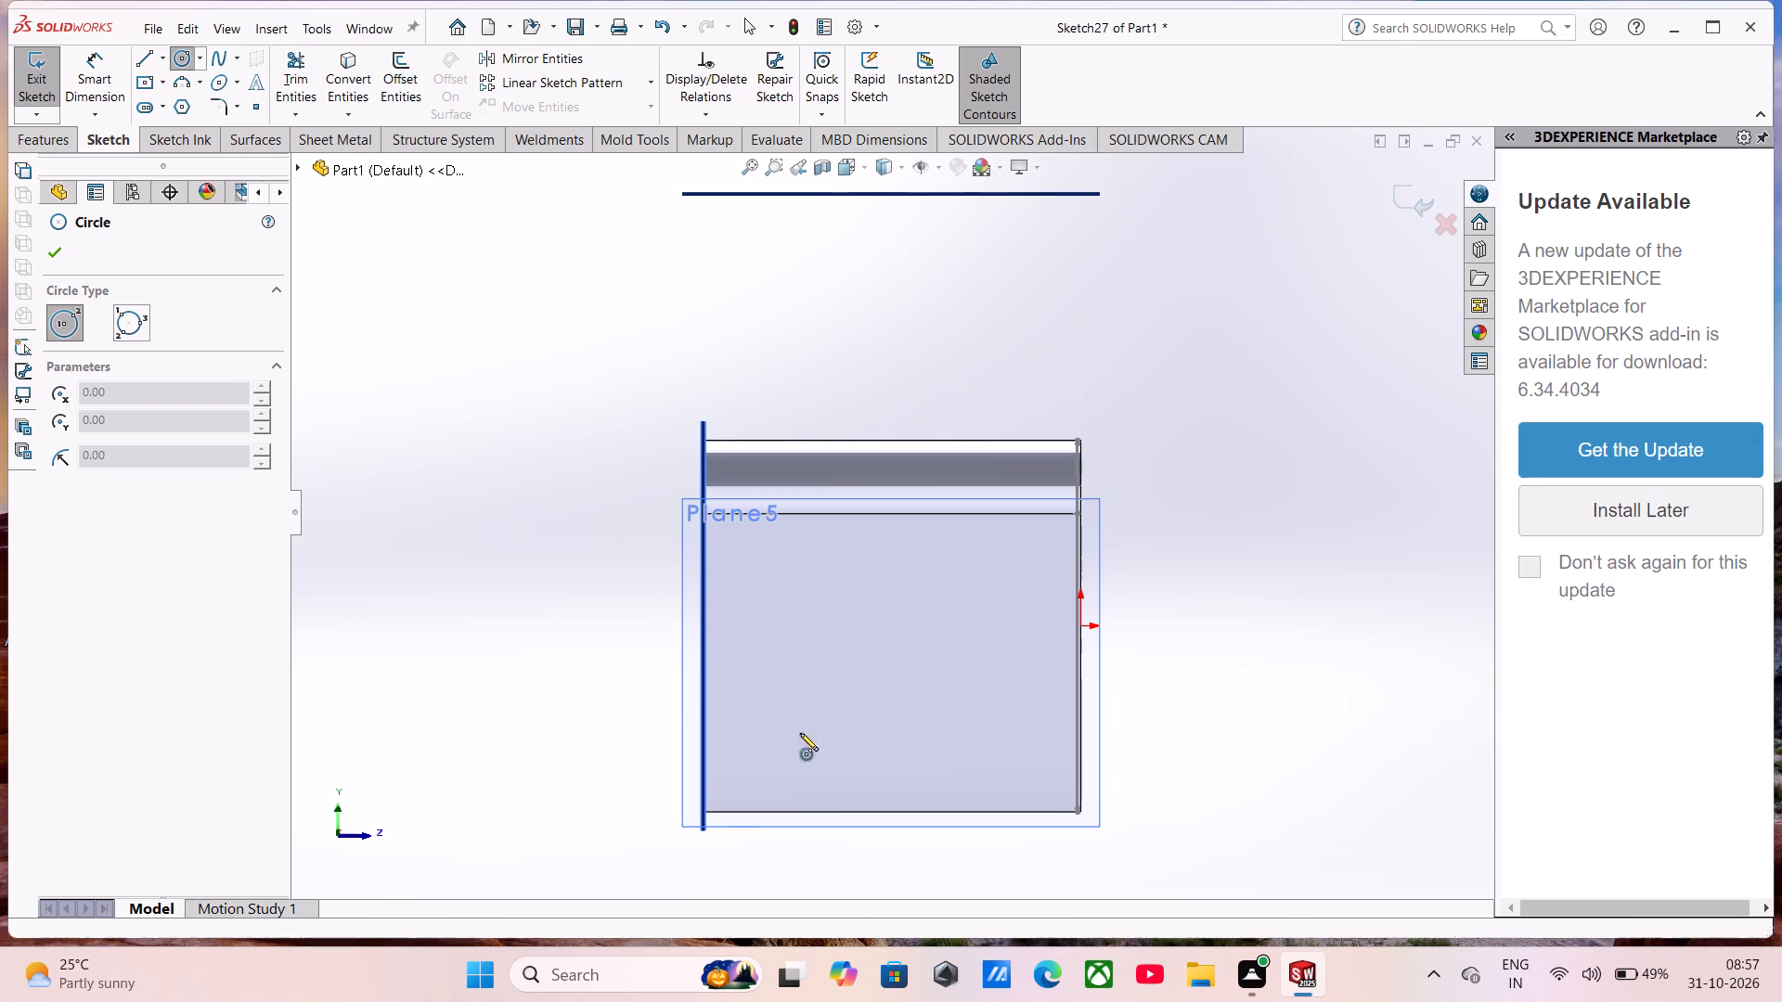
scroll(1078, 659, up, 1)
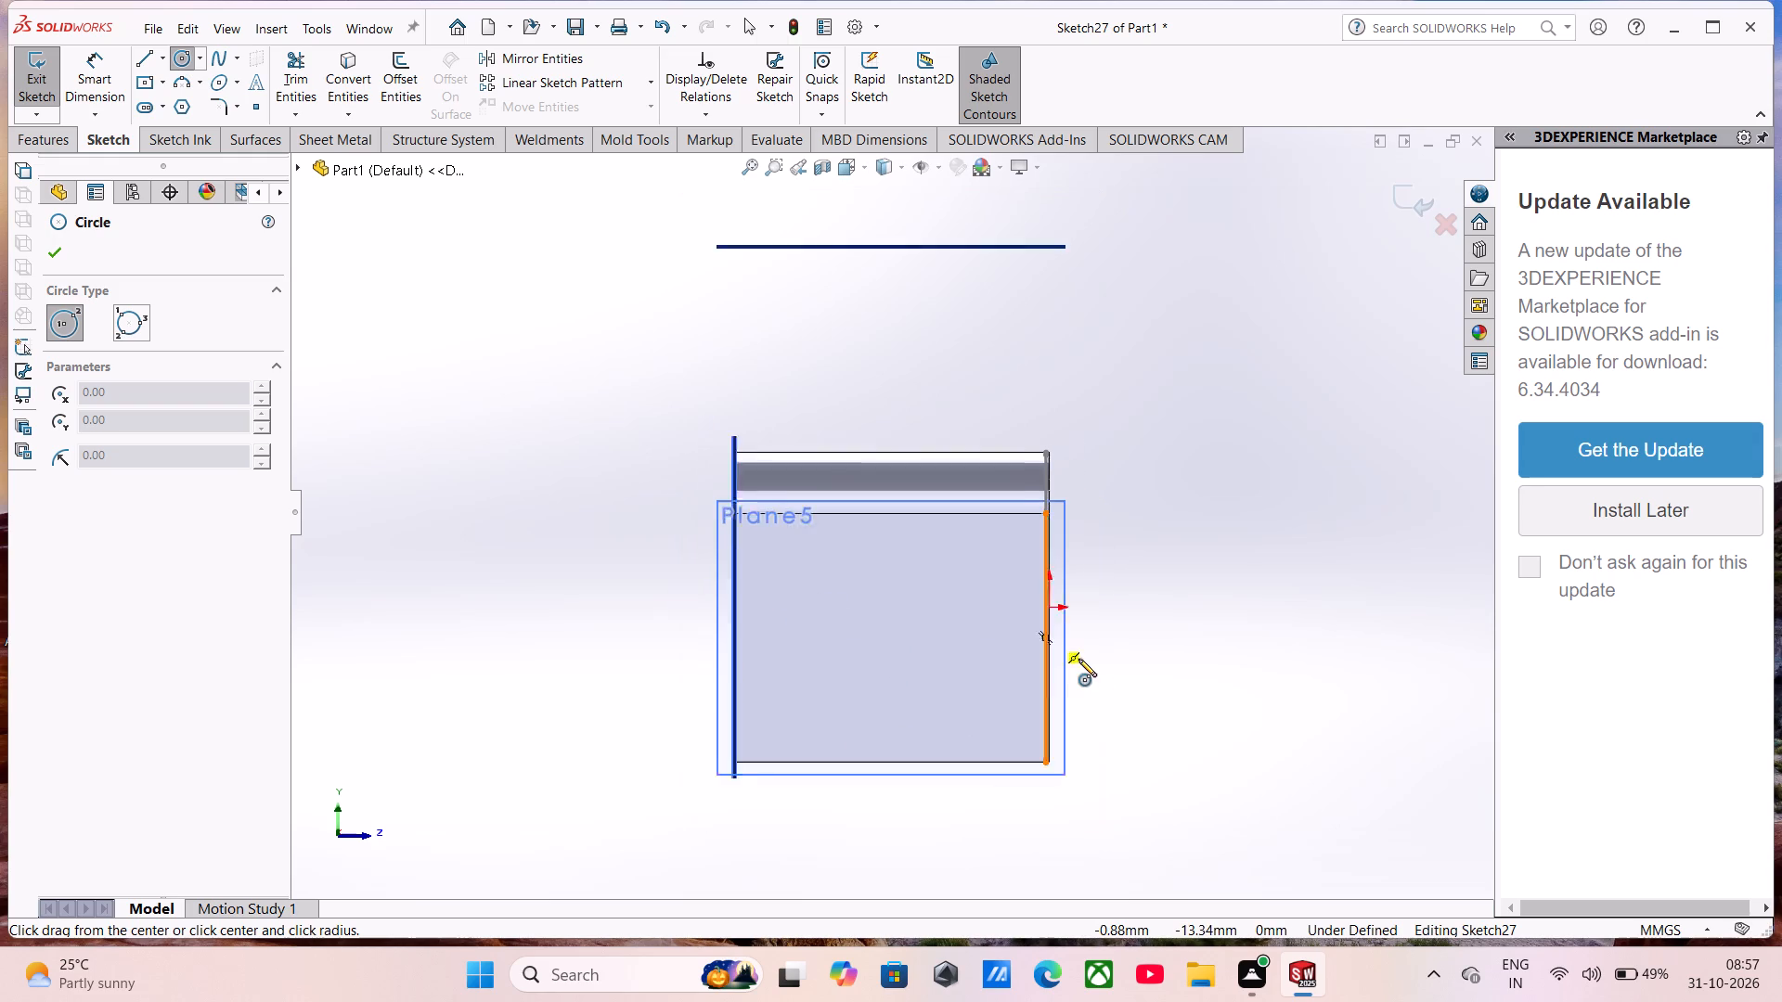
scroll(1078, 659, up, 1)
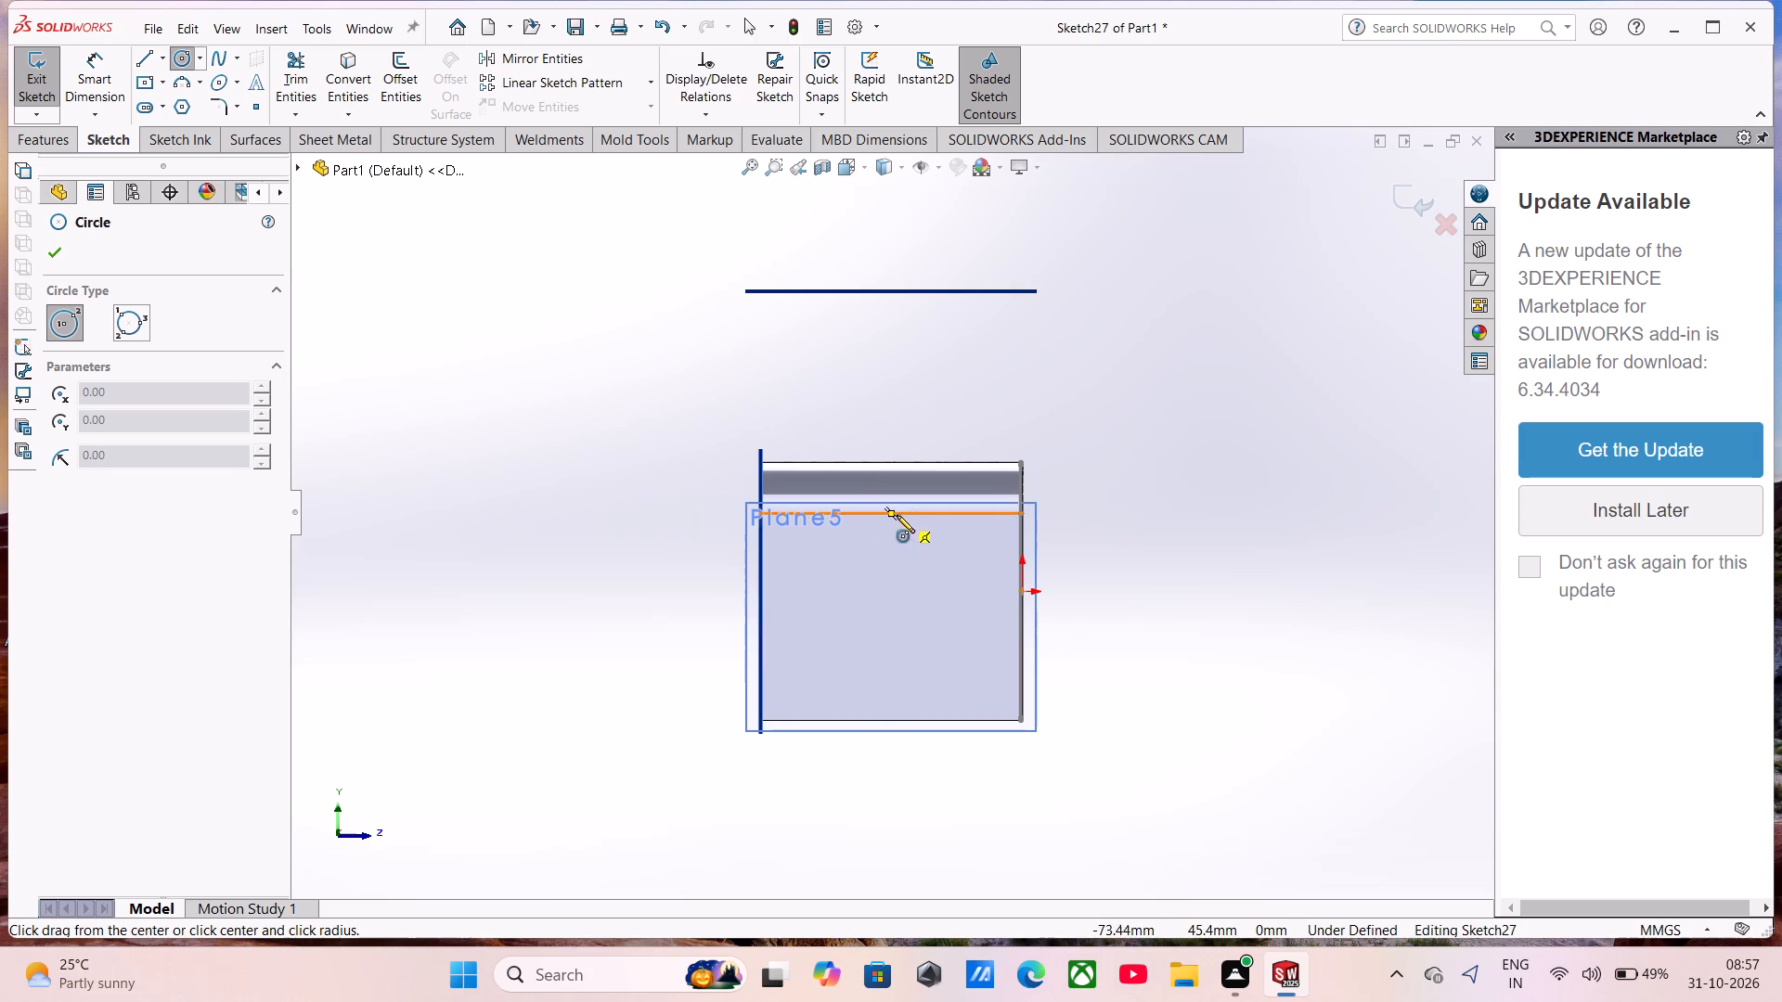
click(889, 614)
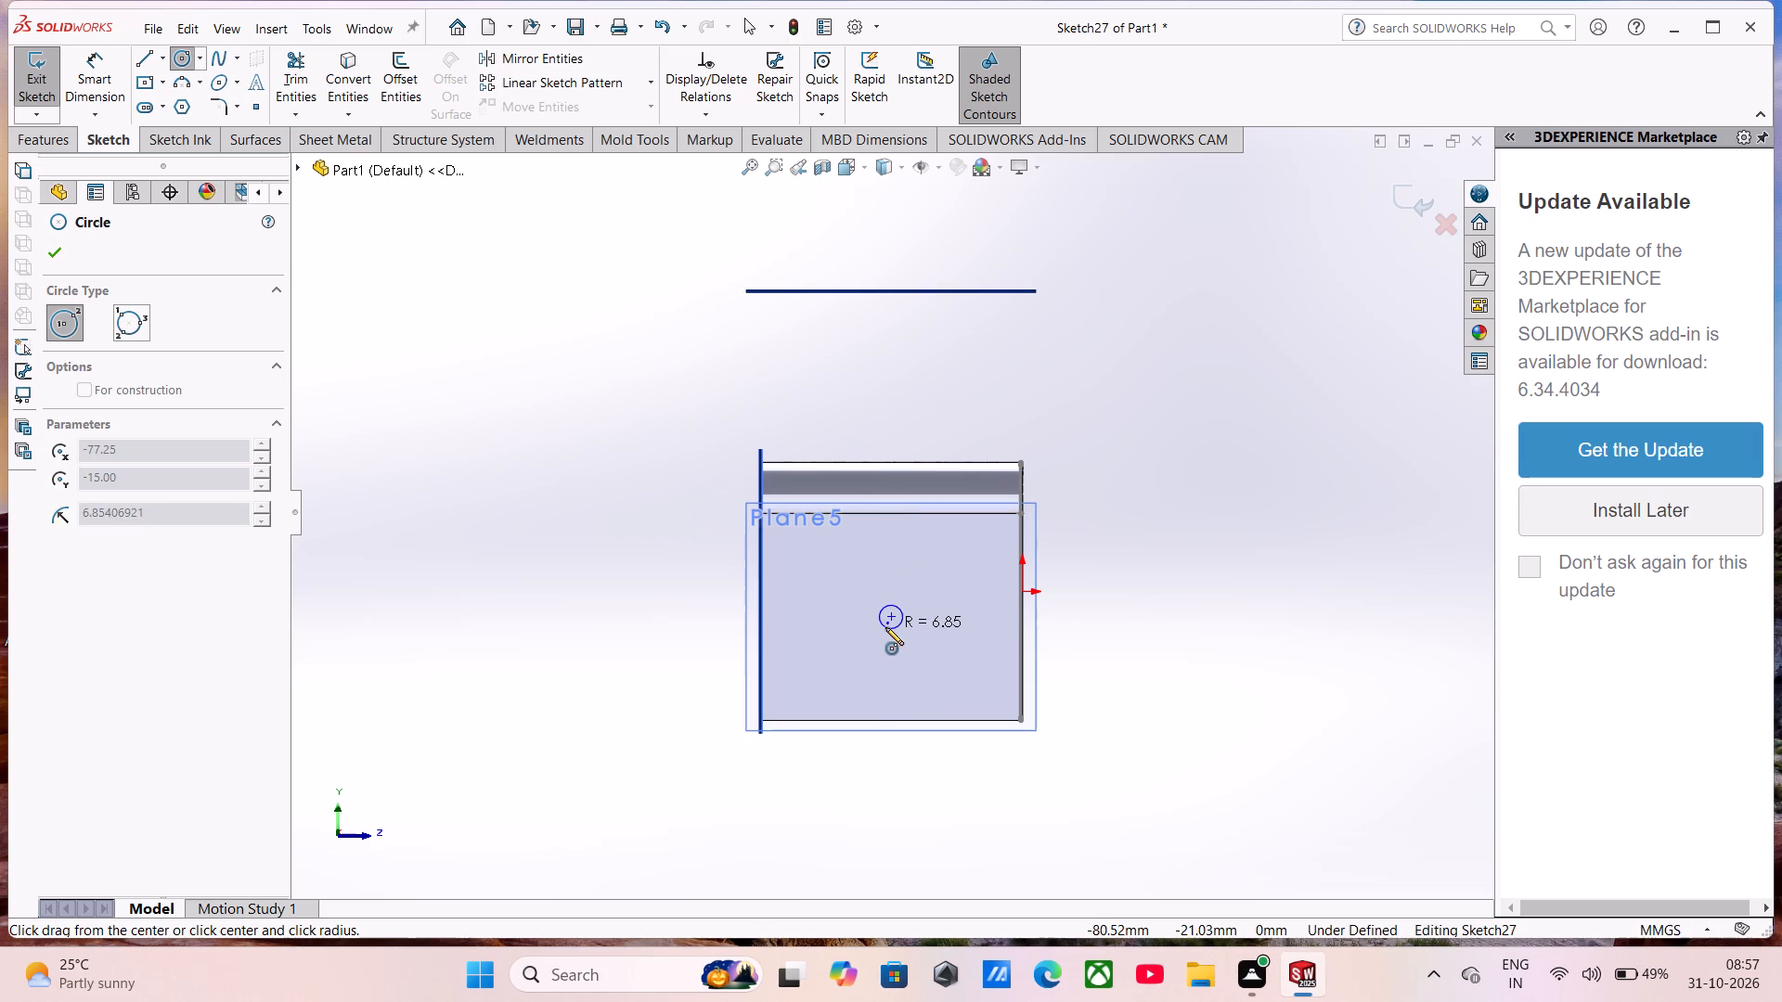
click(885, 627)
Dimension the circle's diameter as 8 mm.
click(107, 74)
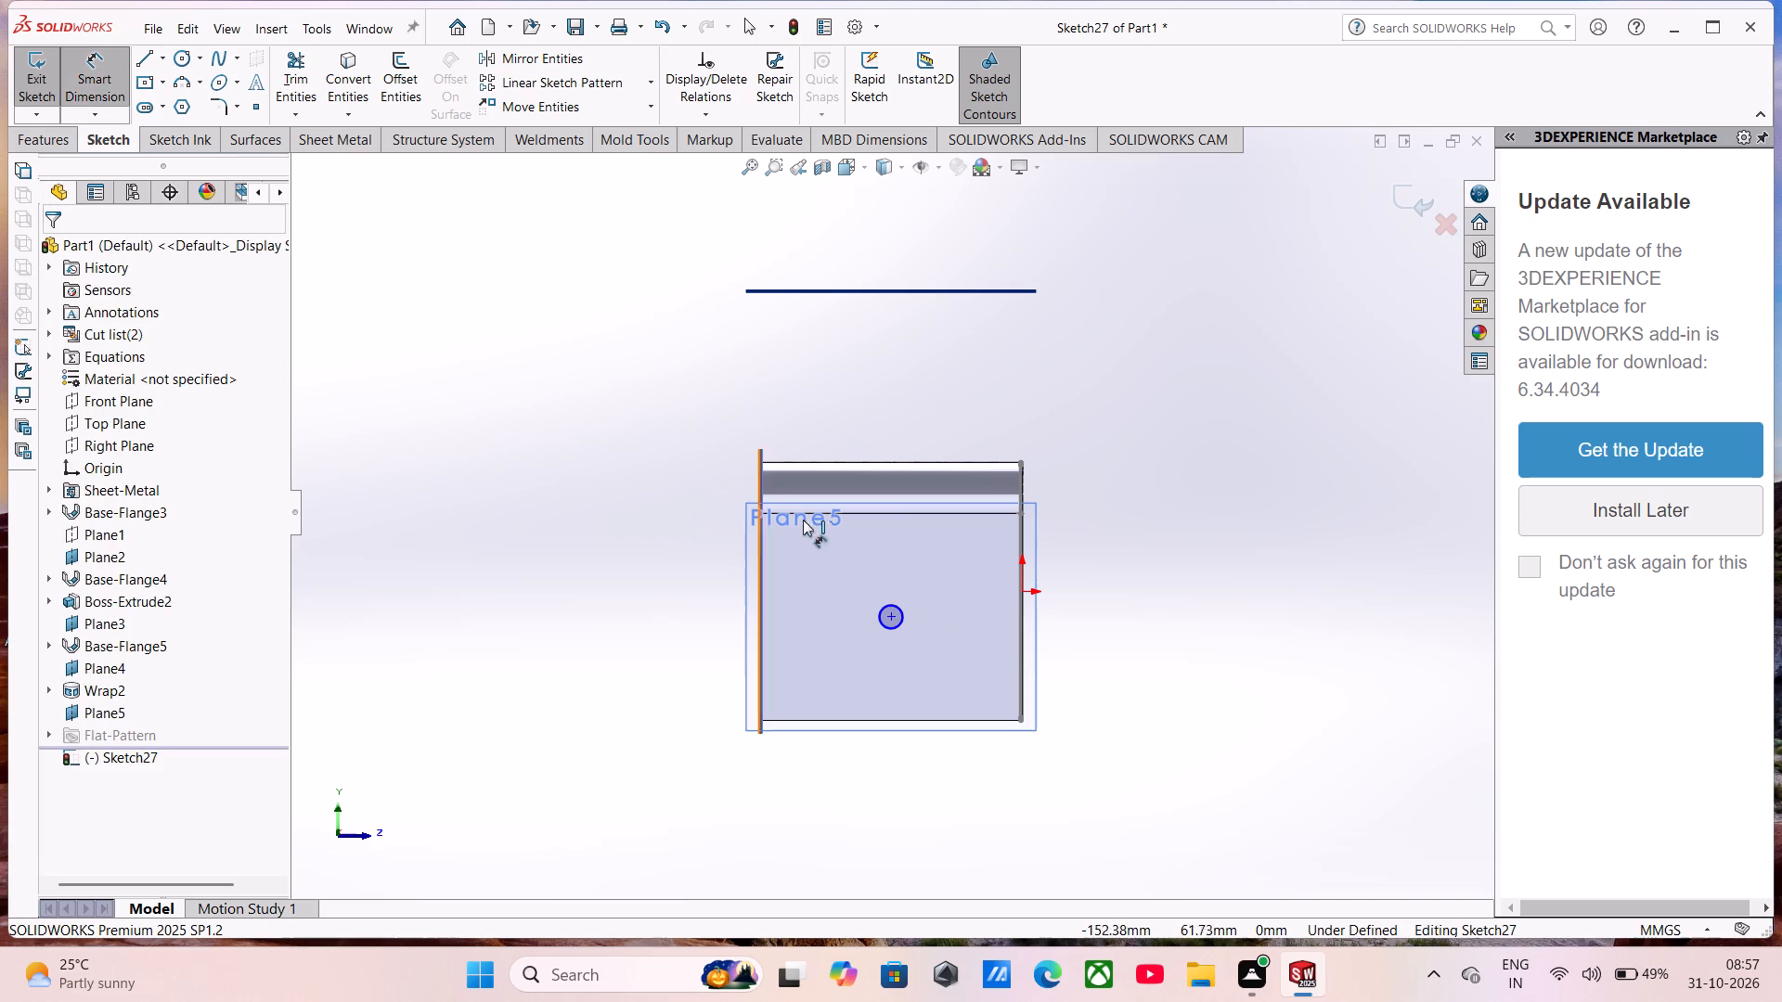
click(896, 607)
click(596, 649)
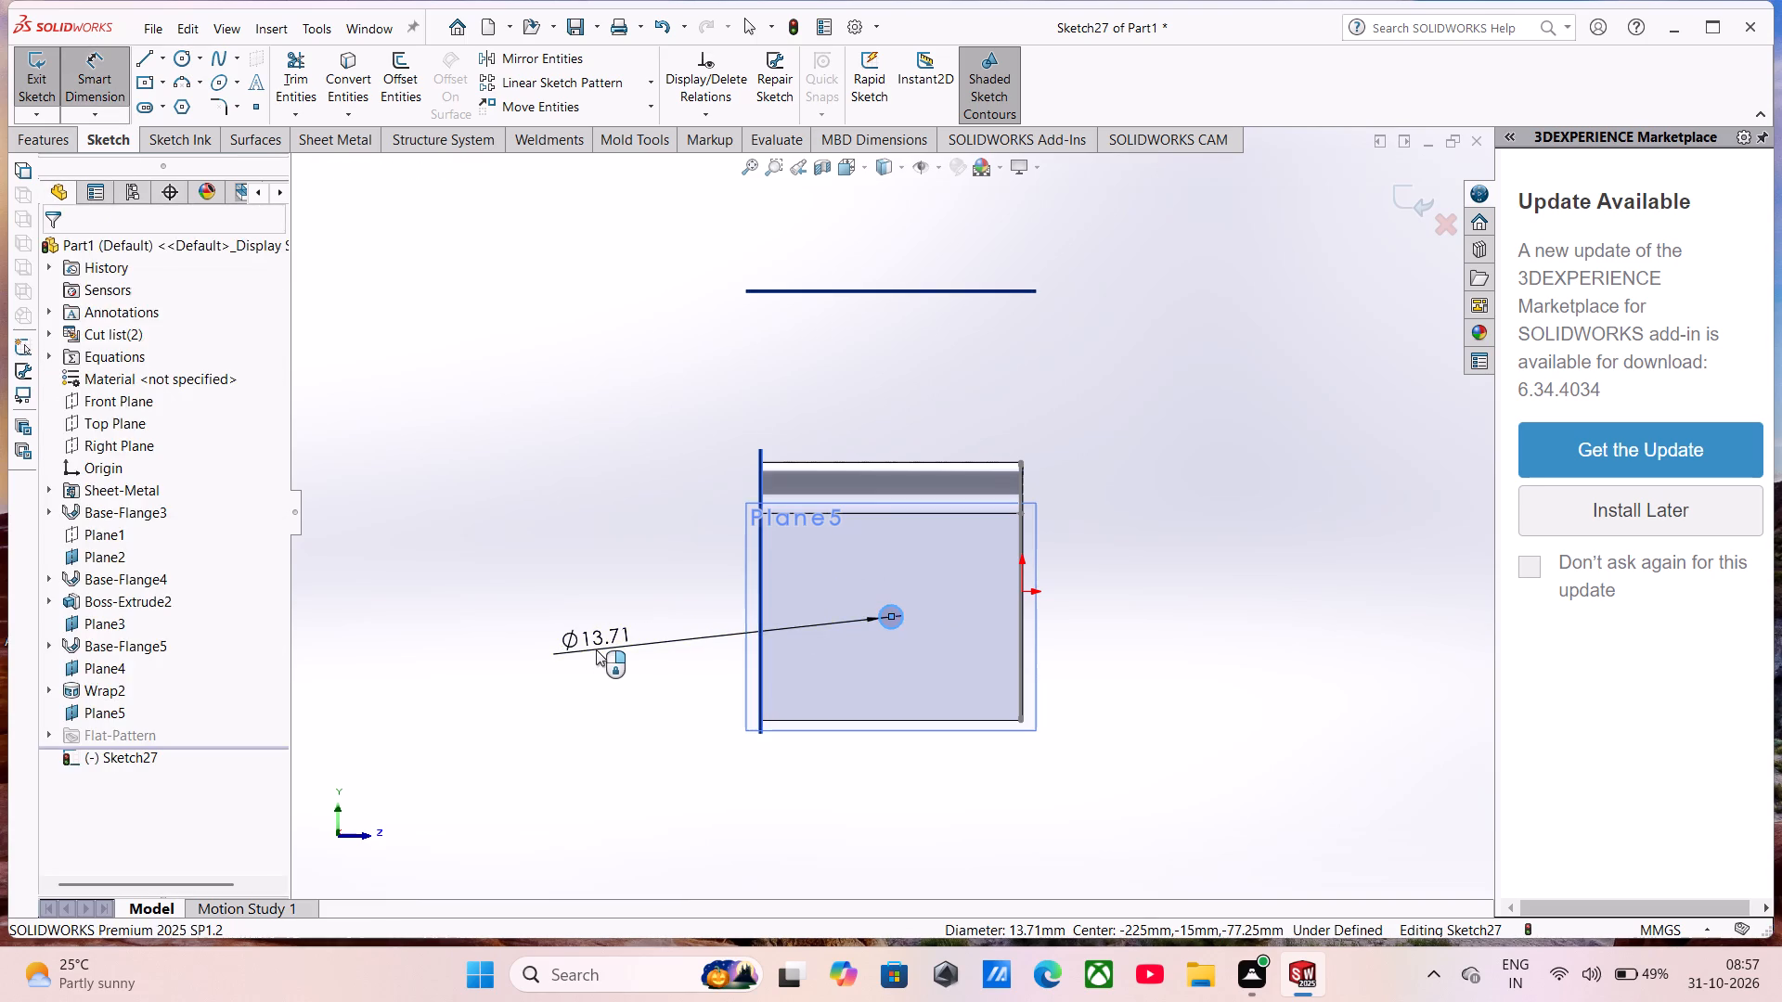
key(8)
key(Return)
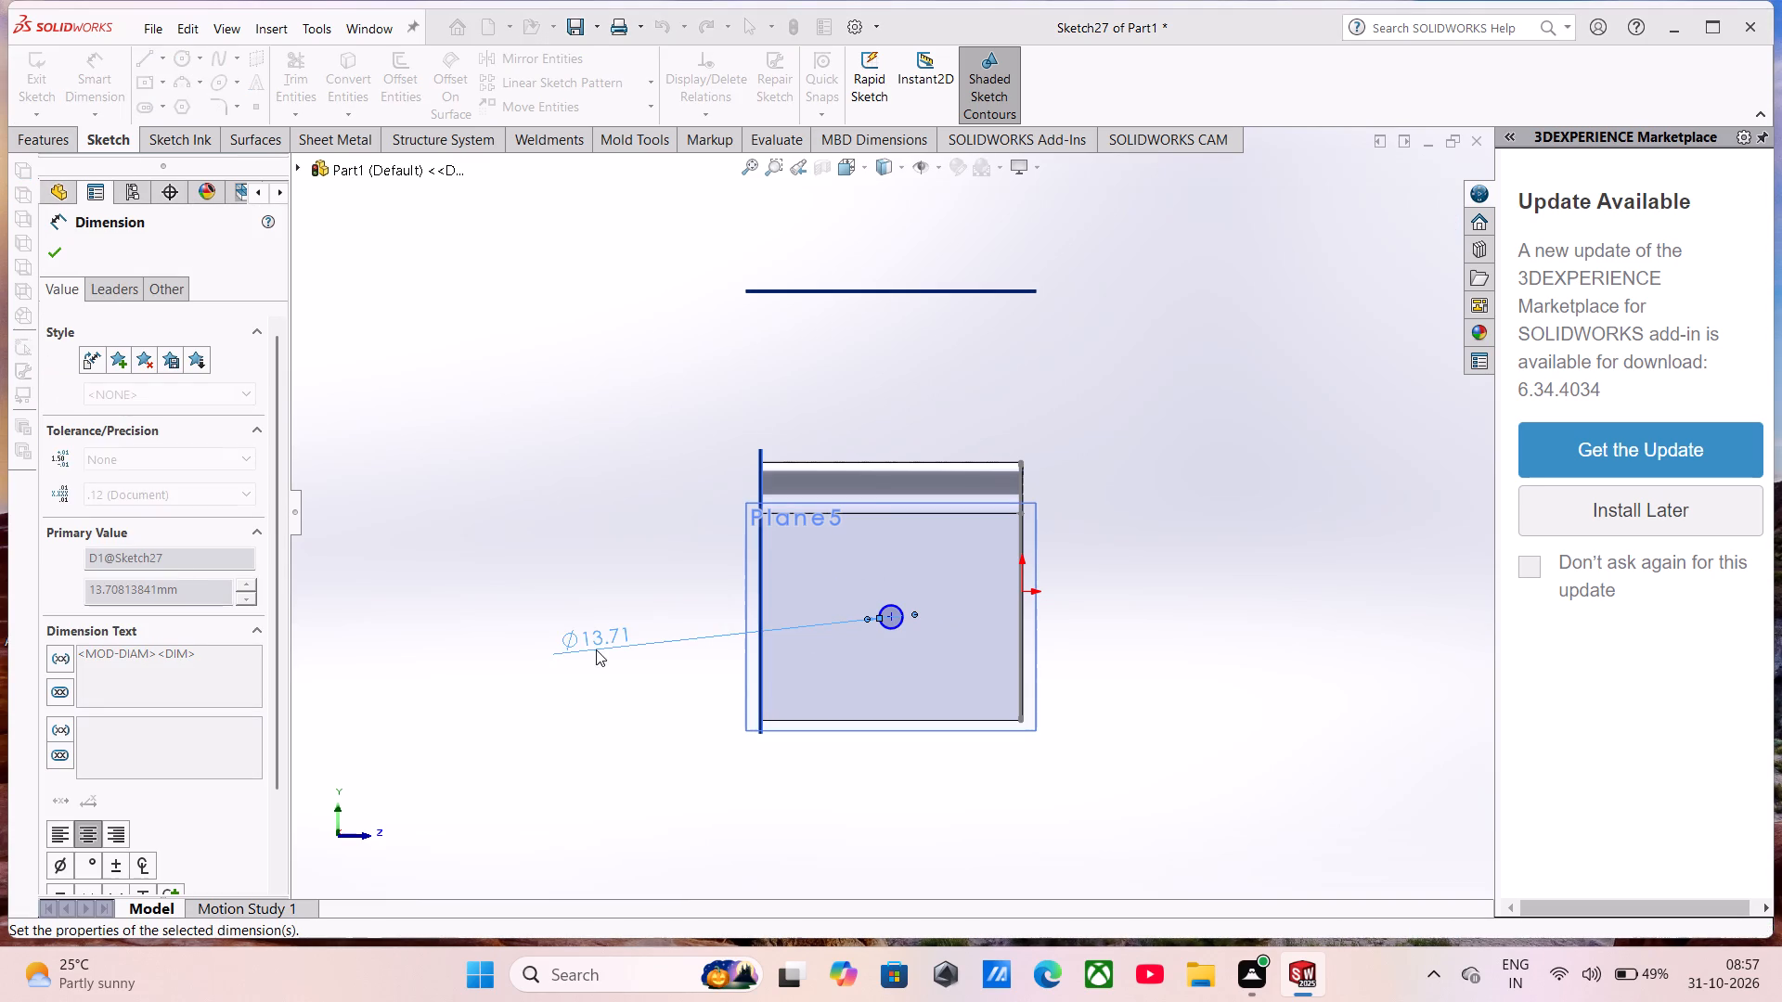
Start a linear sketch pattern of the 8 mm circle with 15 mm spacing along the X-axis.
scroll(864, 558, up, 3)
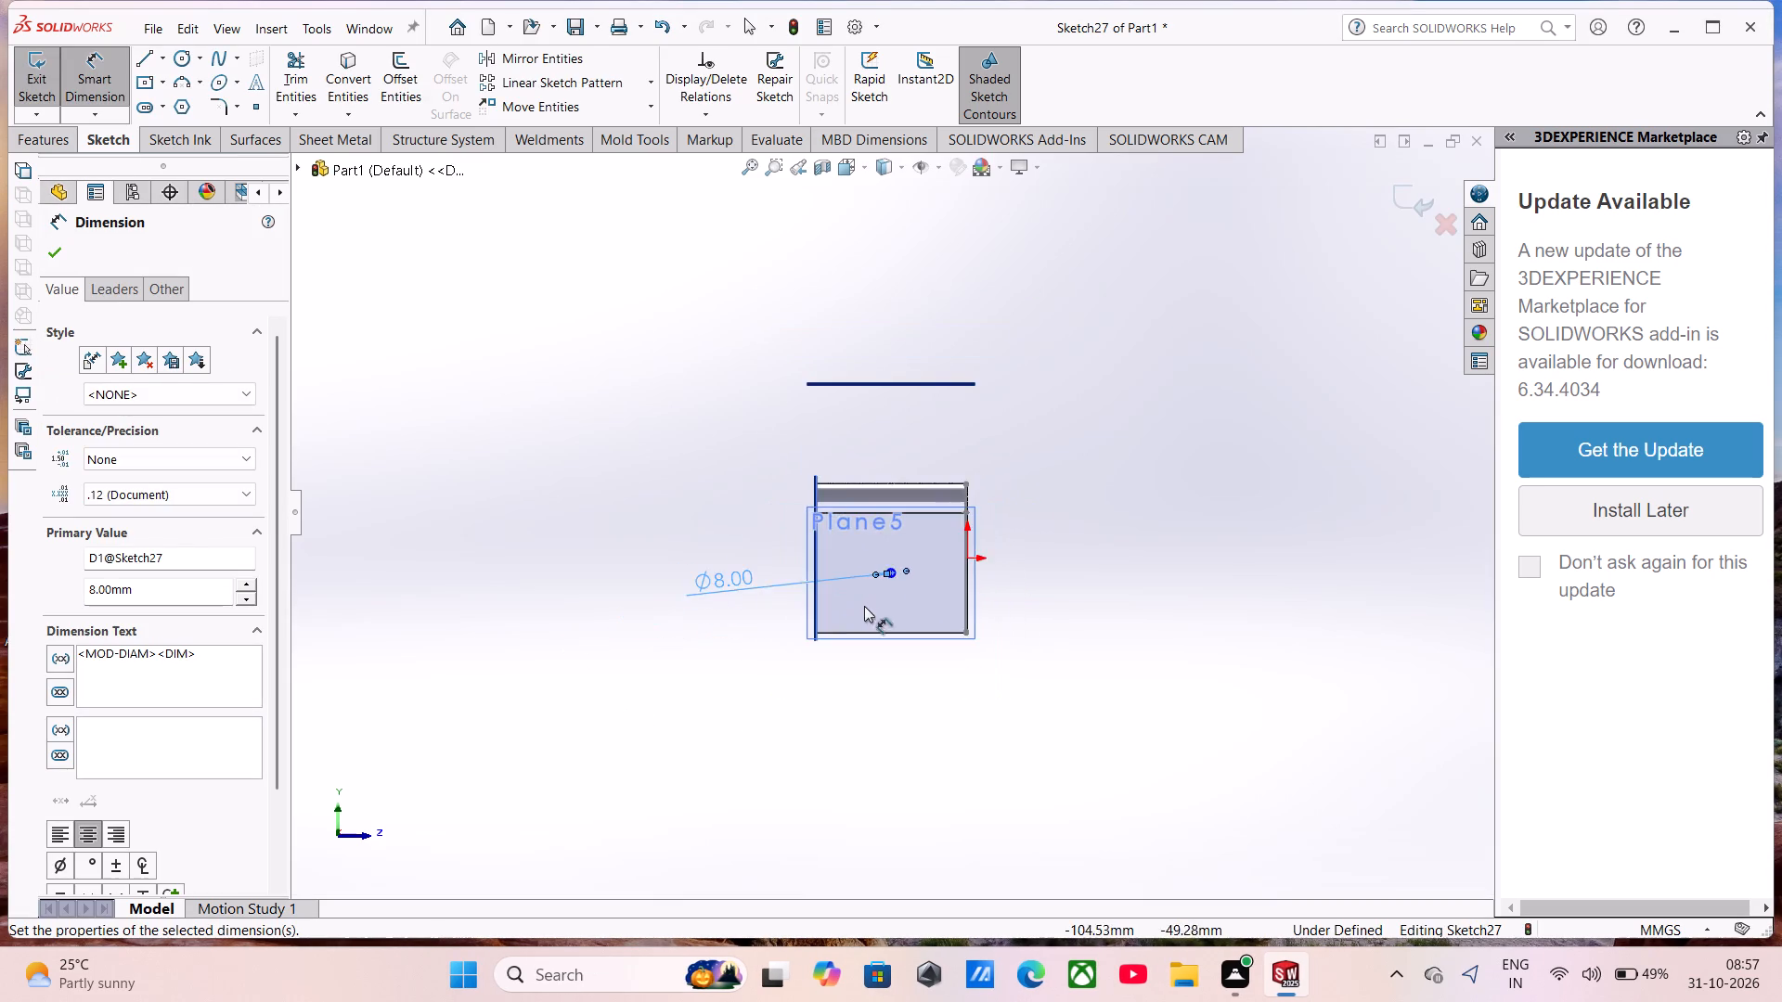
scroll(864, 606, down, 4)
scroll(907, 541, down, 4)
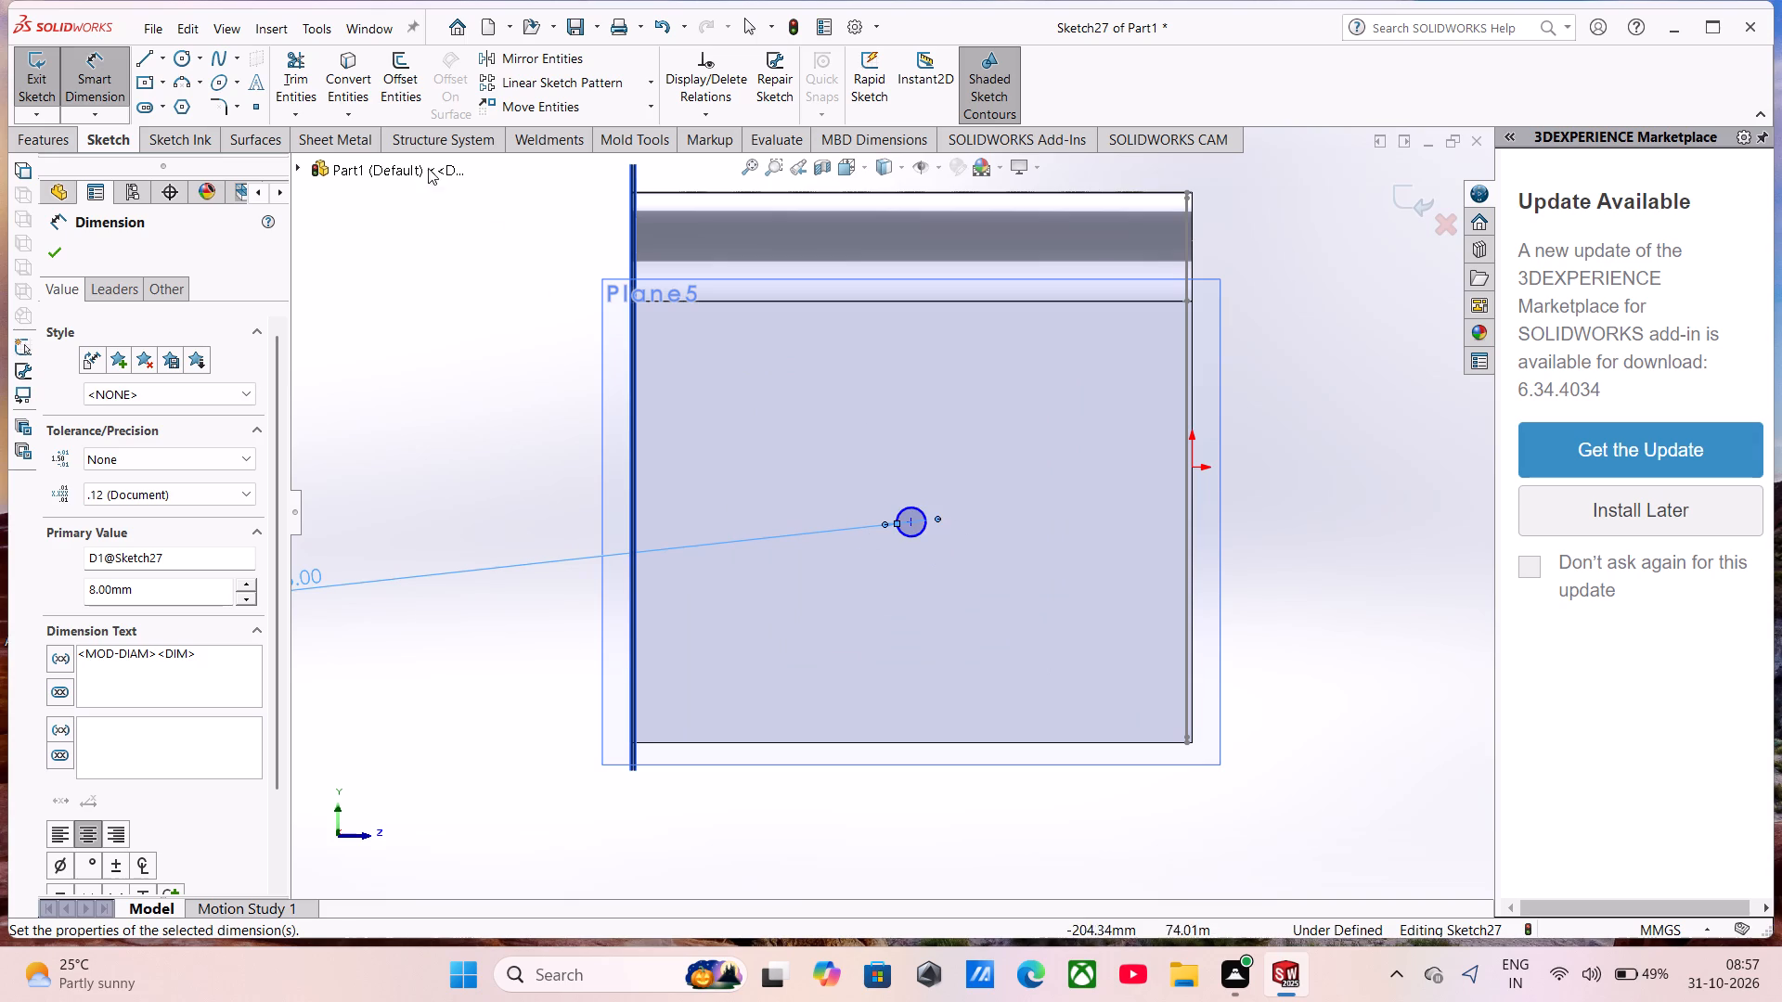
click(69, 139)
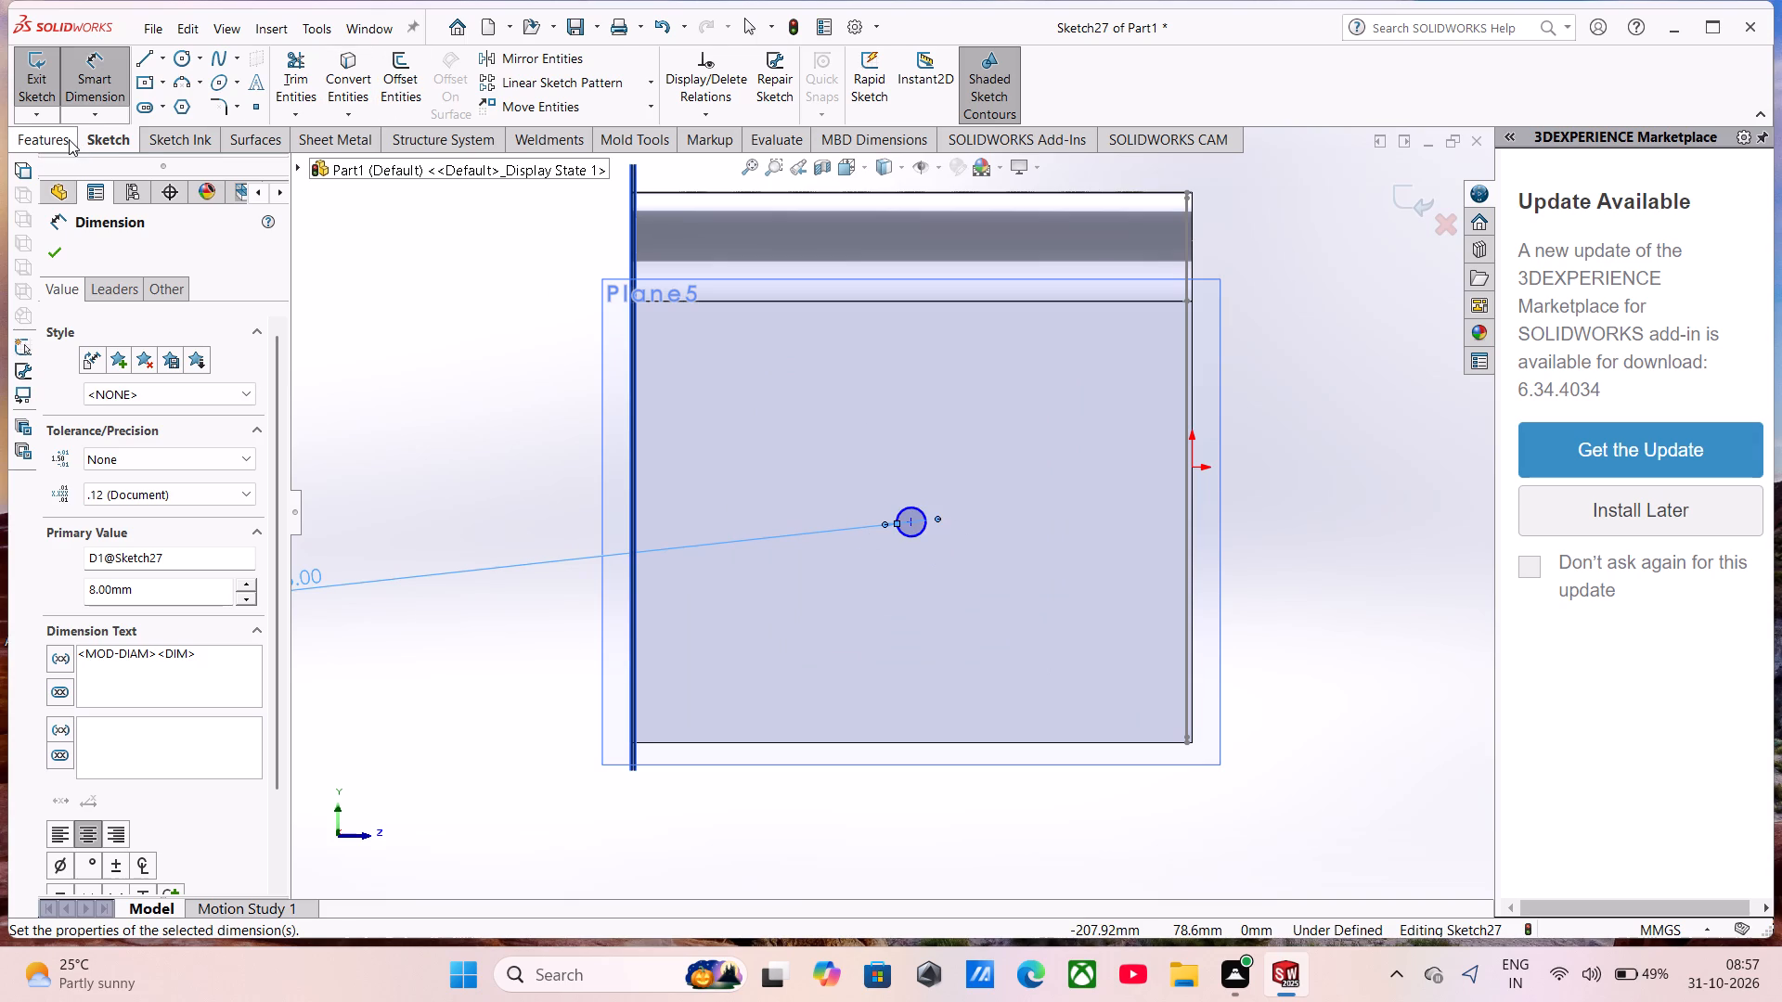
click(123, 143)
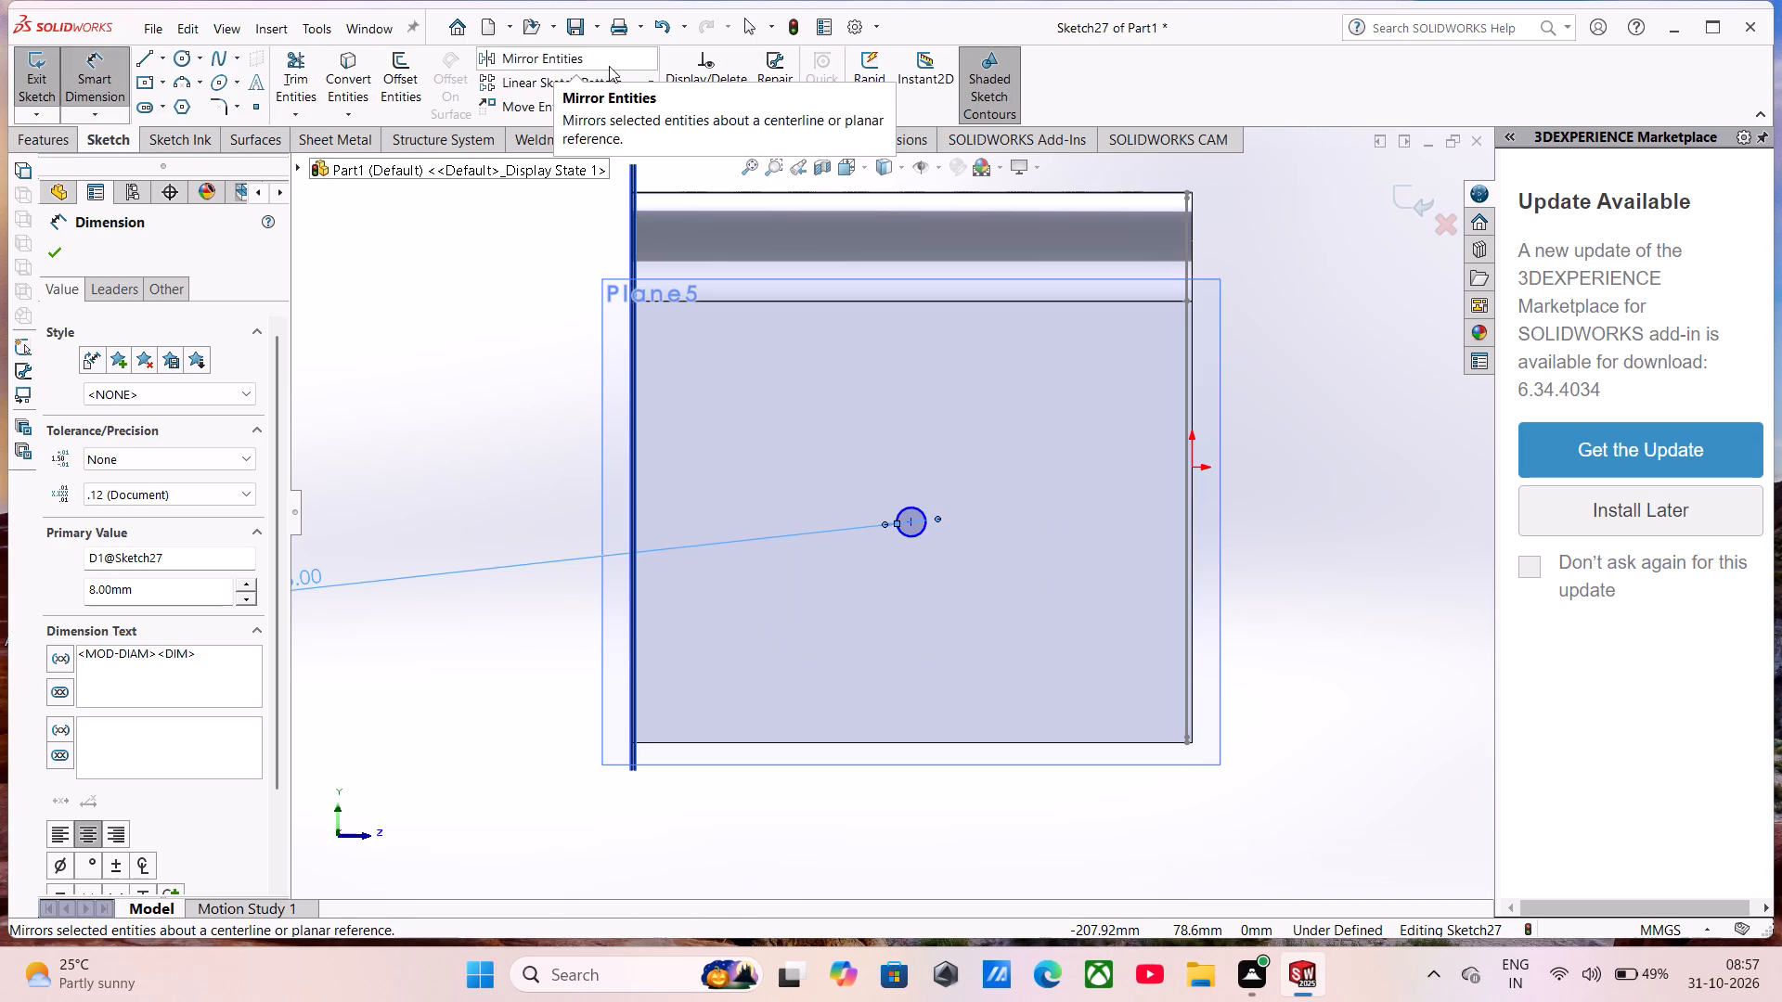
click(650, 84)
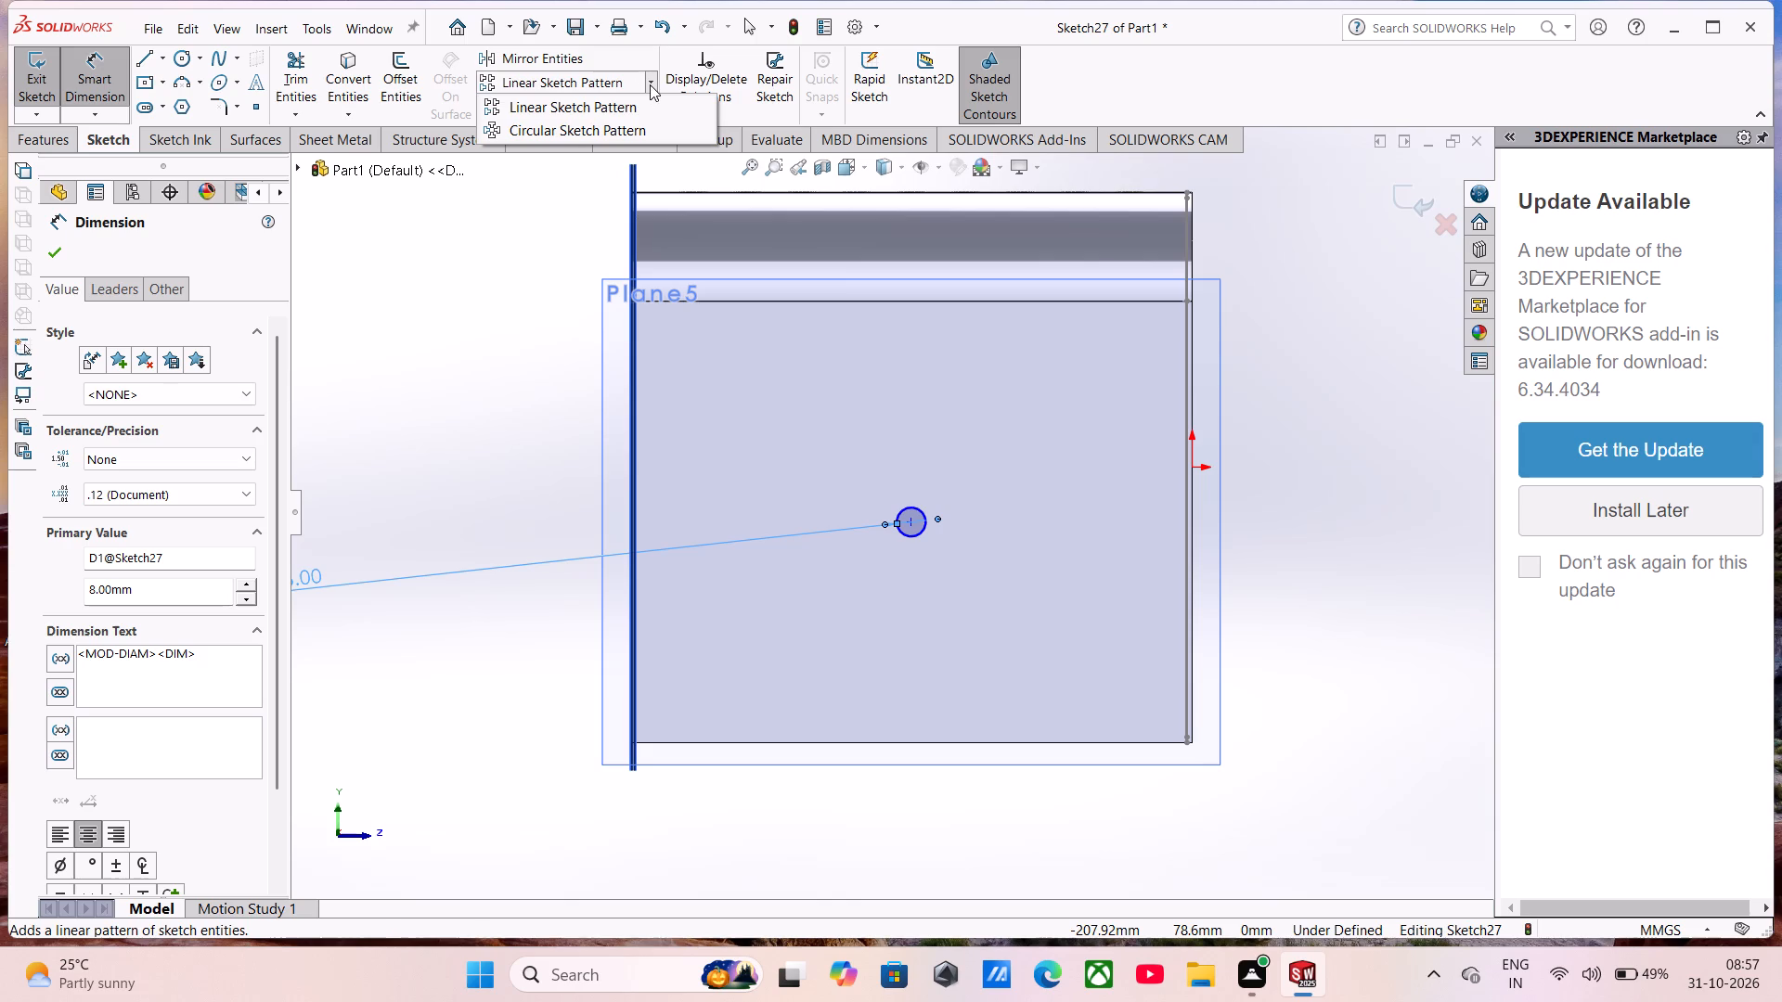
click(579, 108)
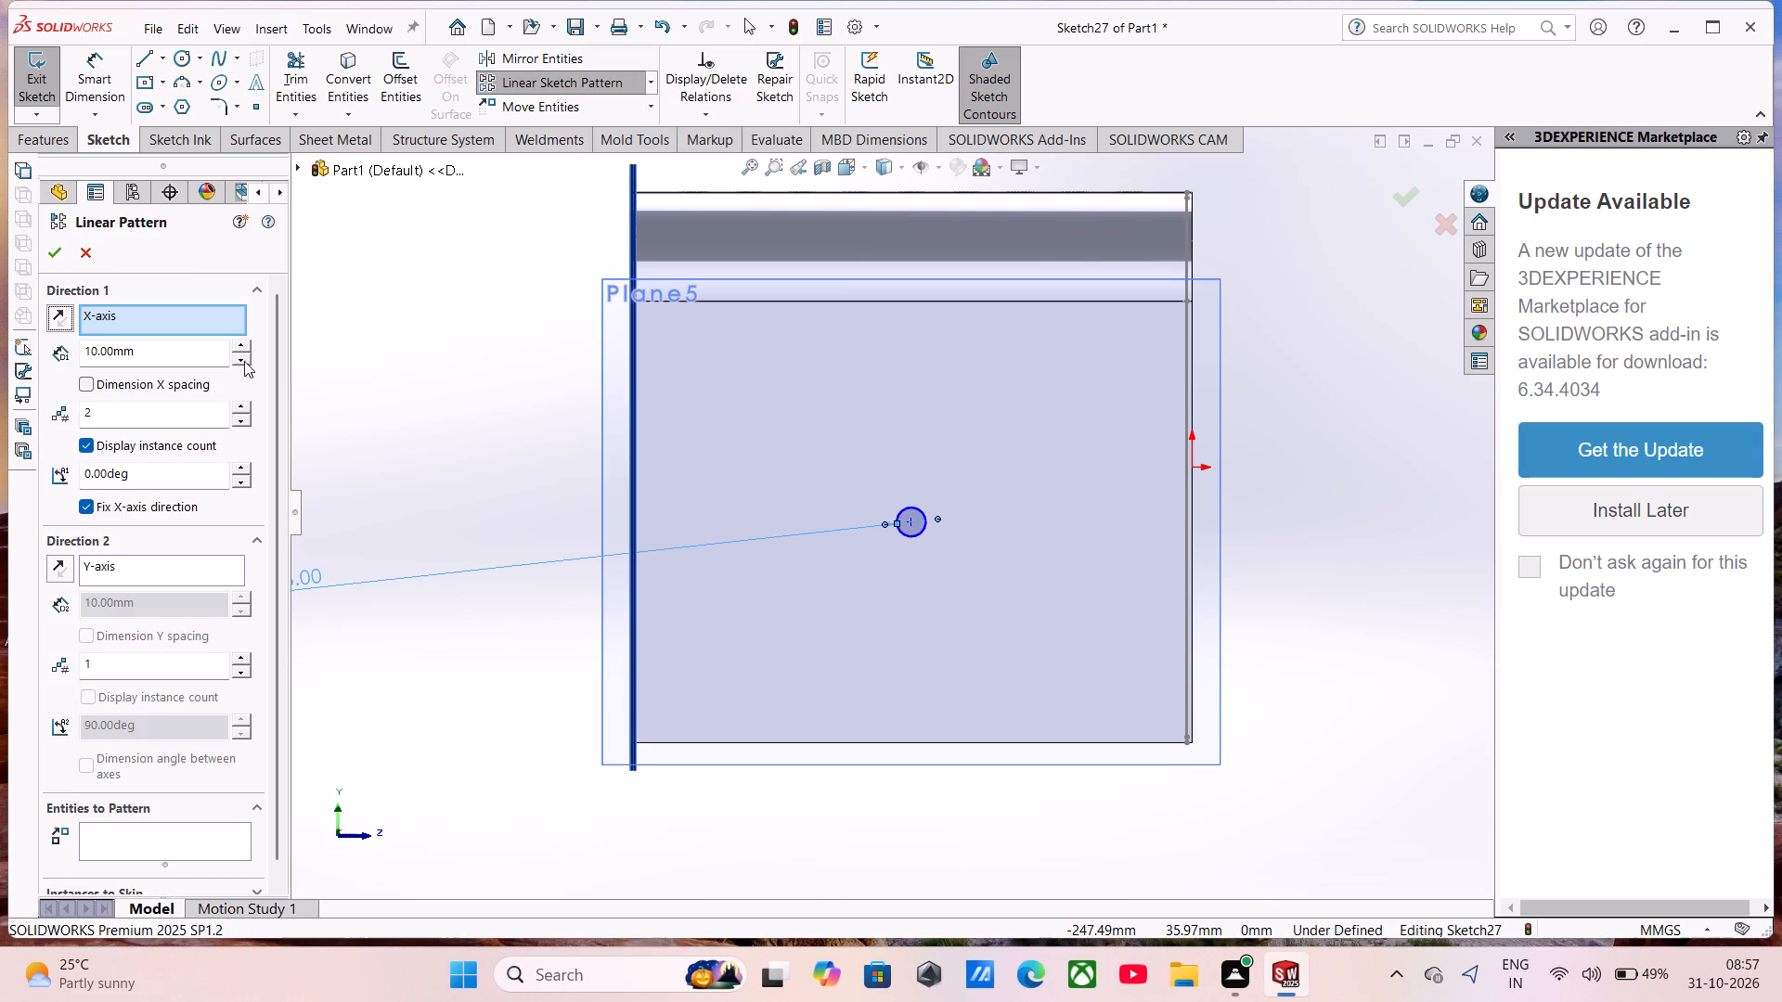
click(903, 510)
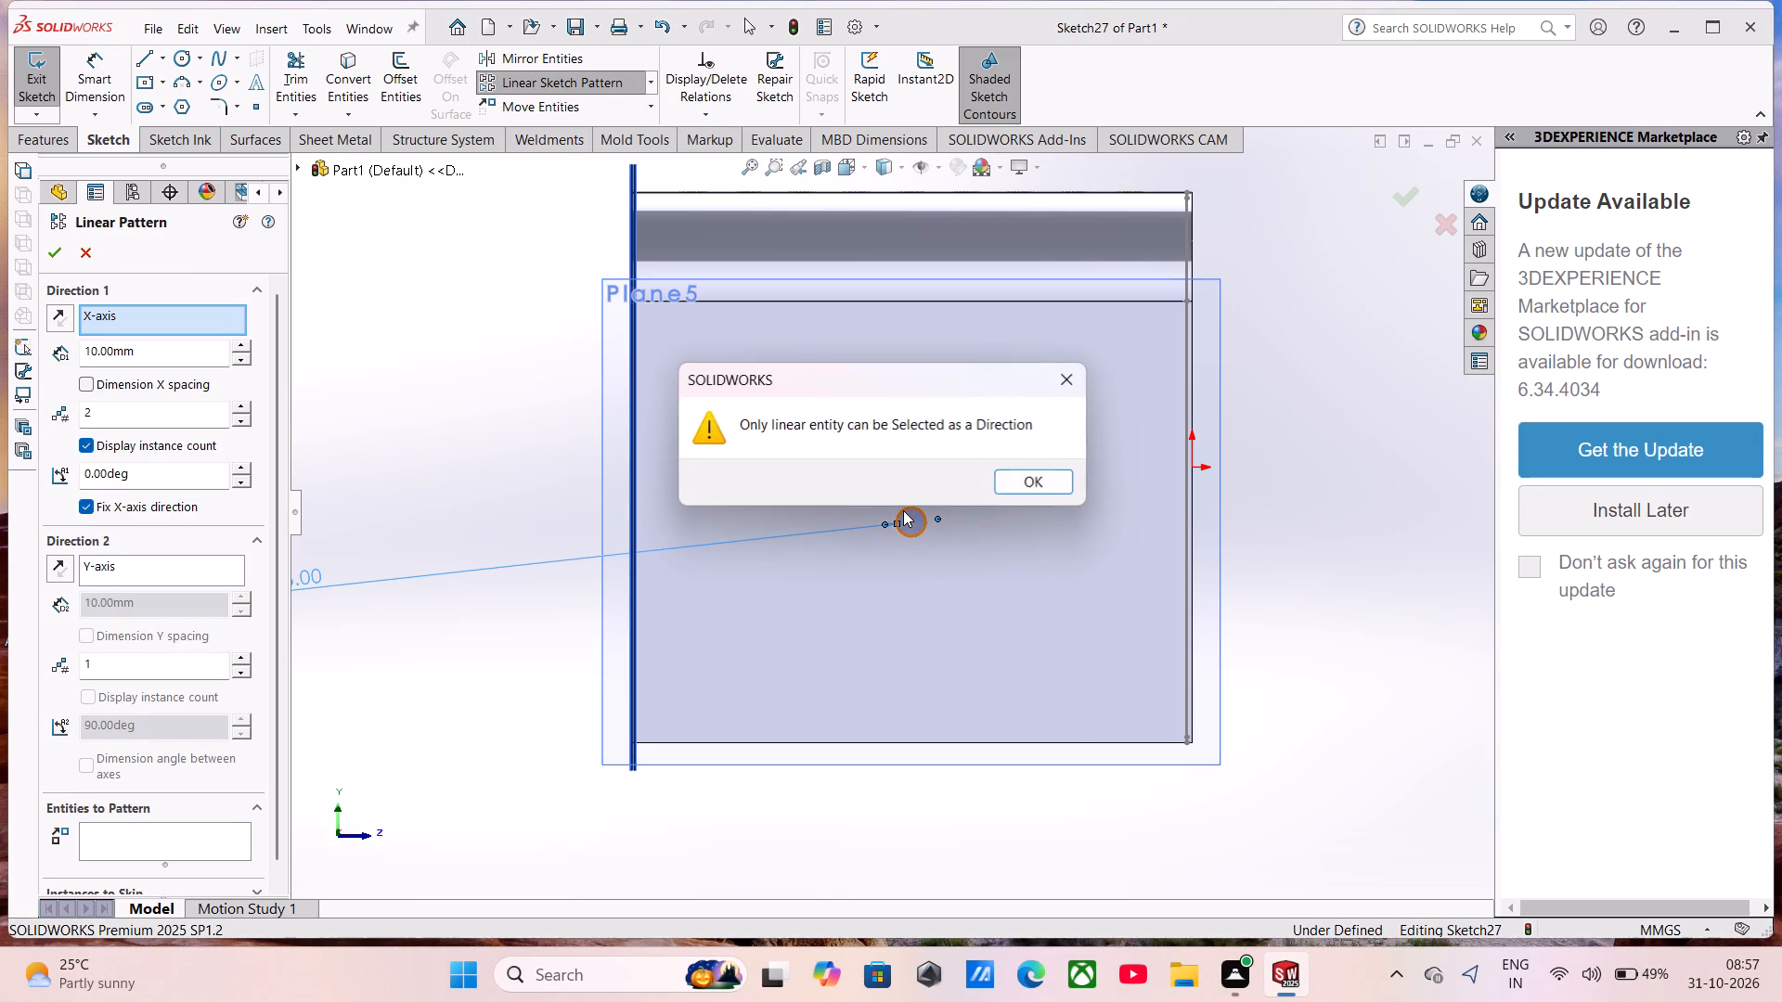
click(1035, 484)
click(173, 825)
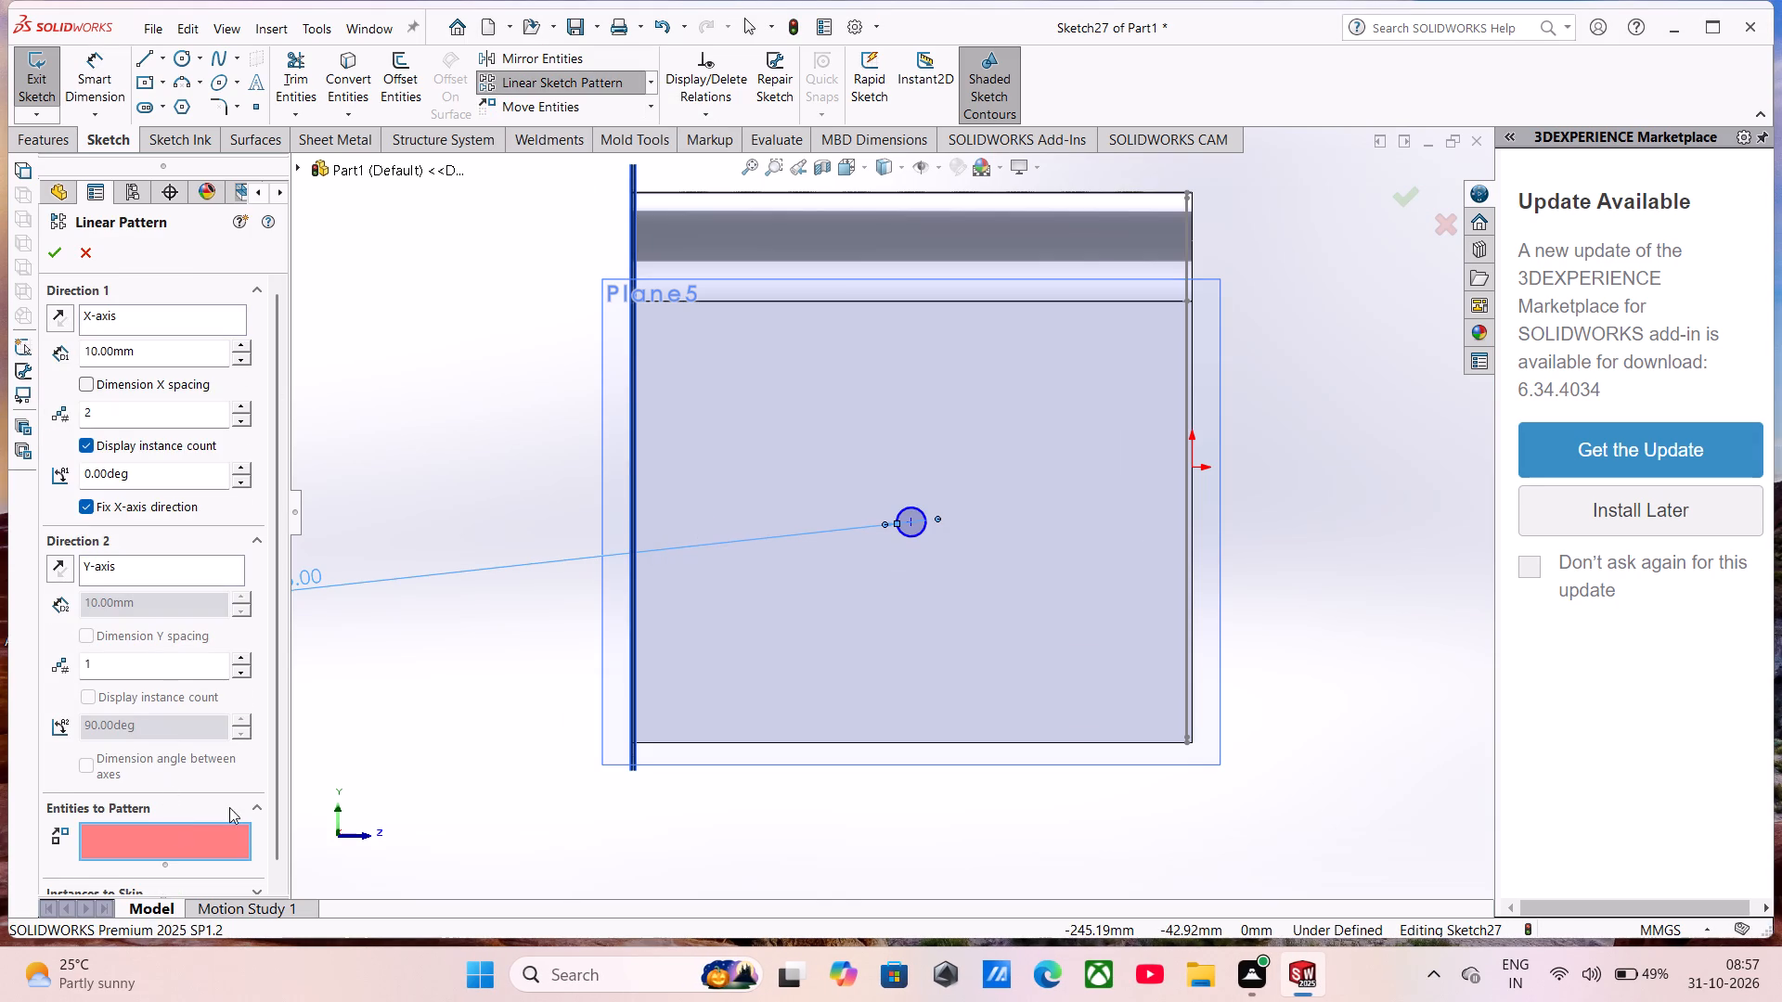
click(905, 505)
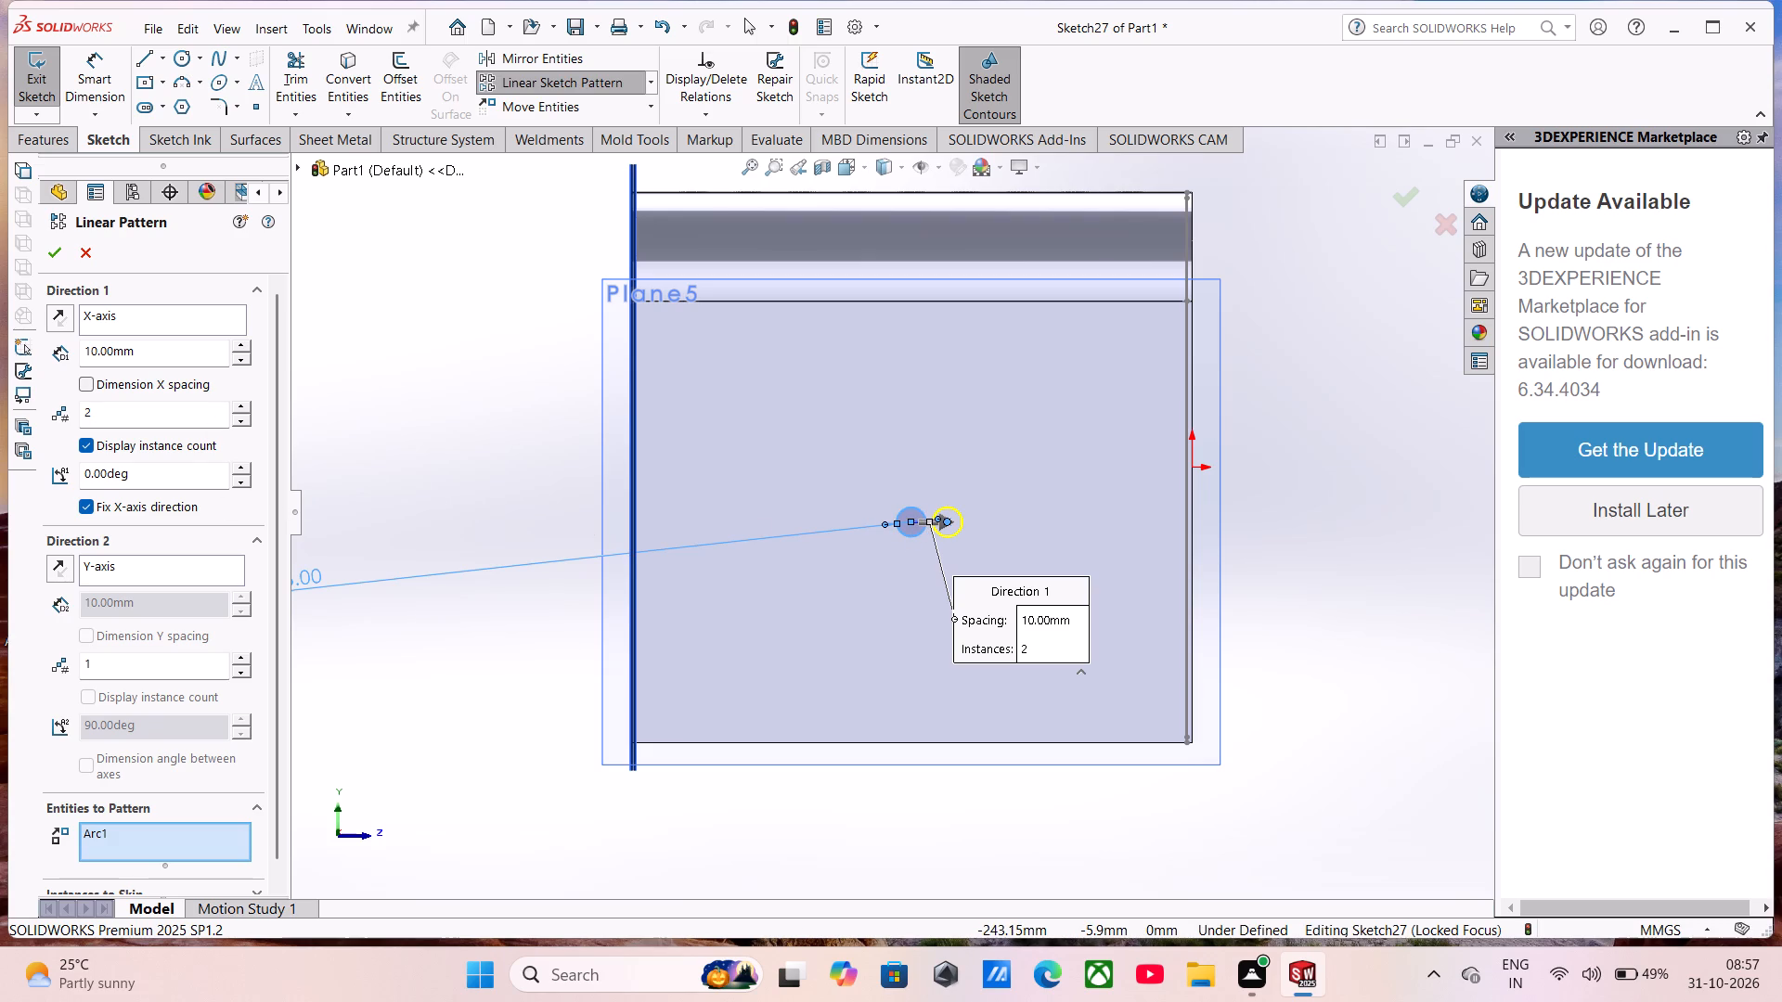
drag(198, 344, 9, 352)
text(15)
key(Return)
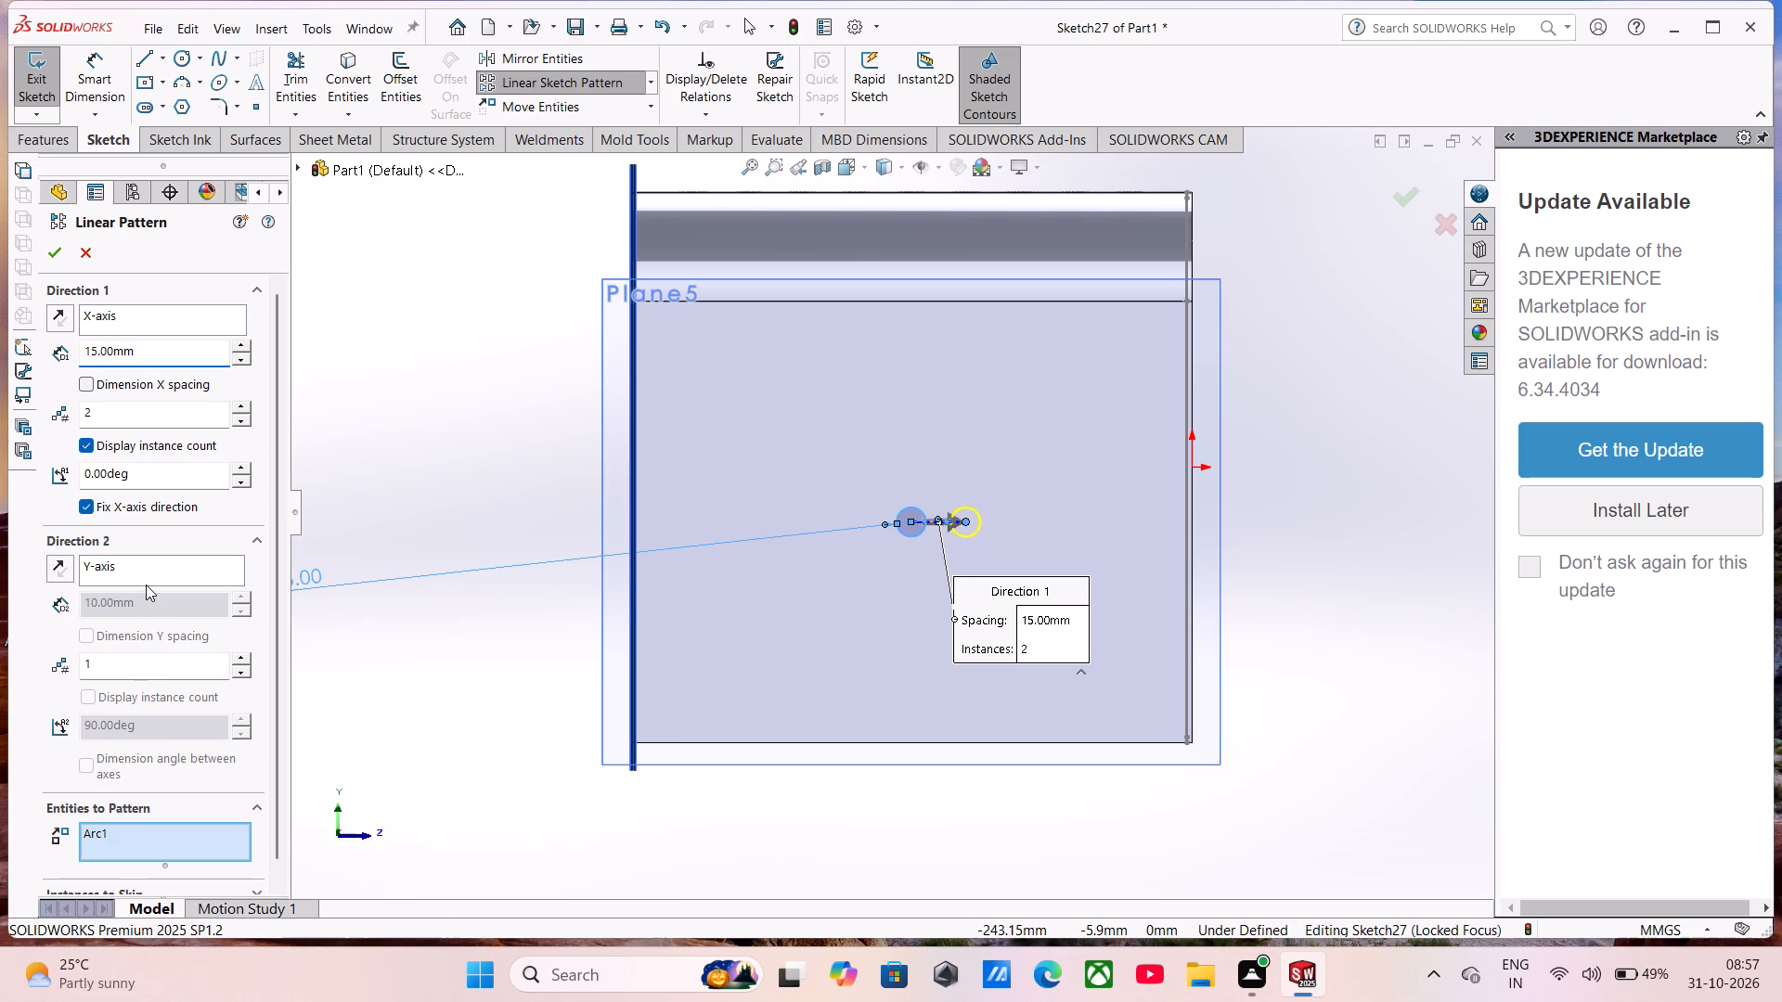
Set the pattern's Y-axis direction to 6 instances with 15 mm spacing.
click(132, 572)
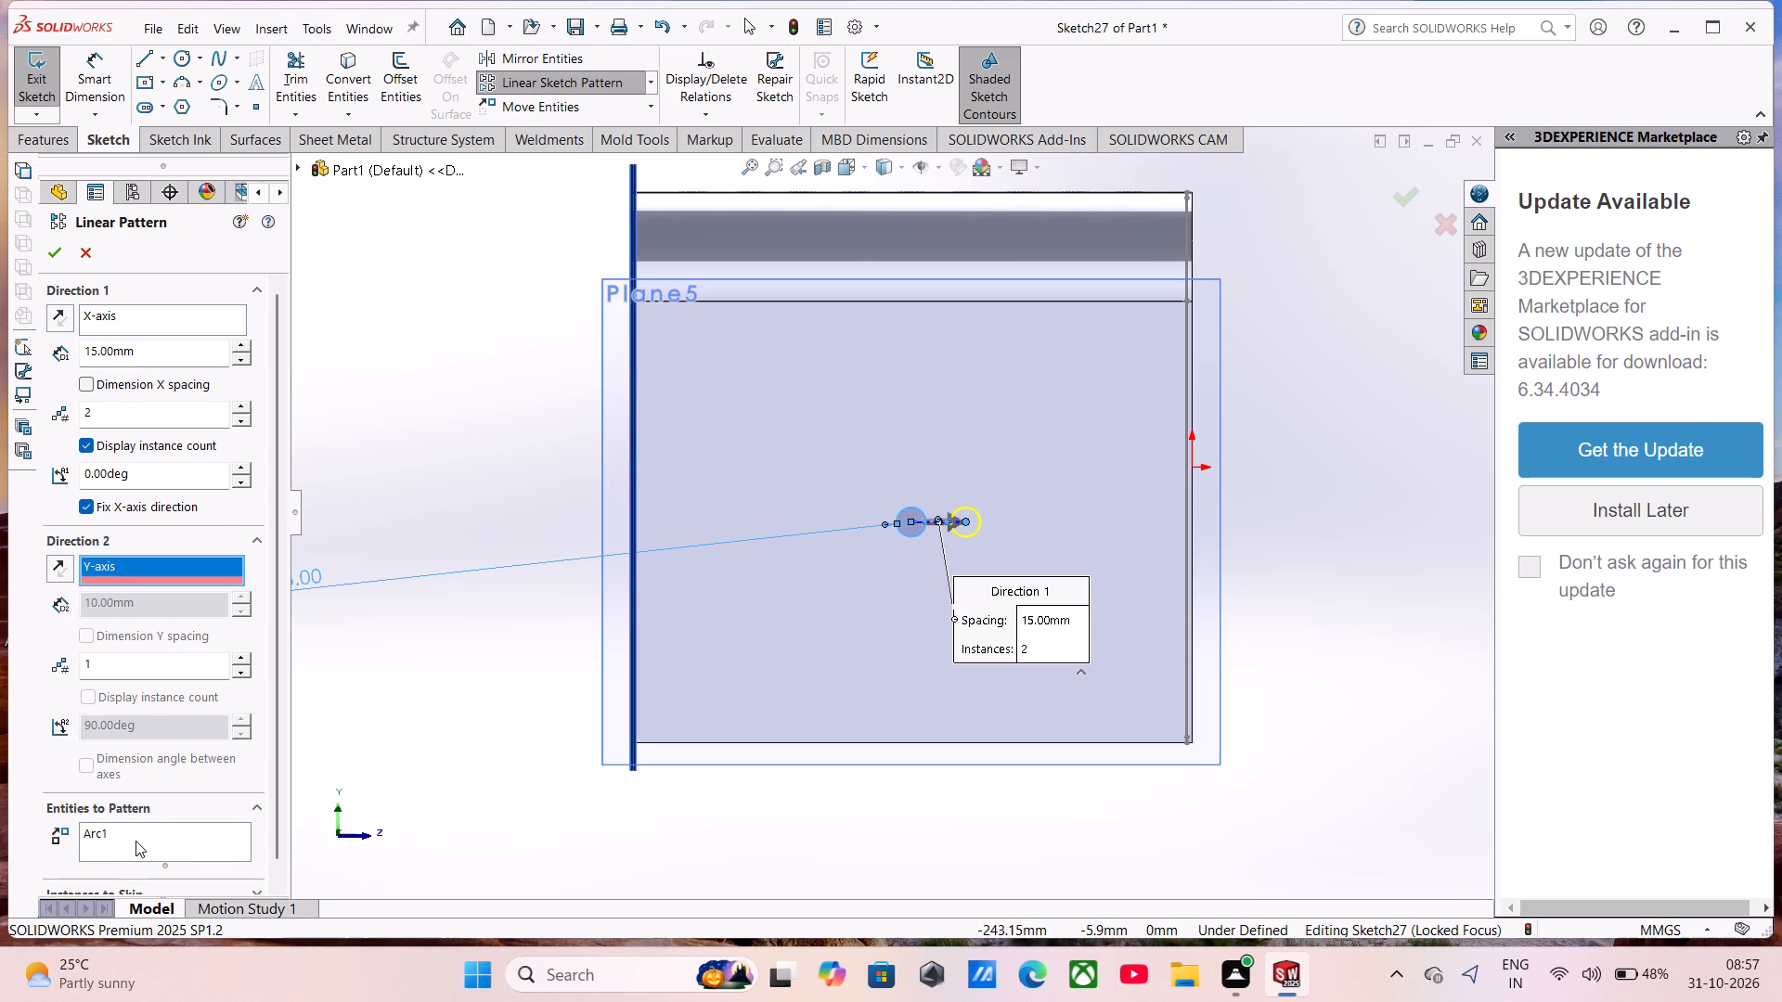
scroll(142, 834, down, 4)
drag(285, 766, 279, 786)
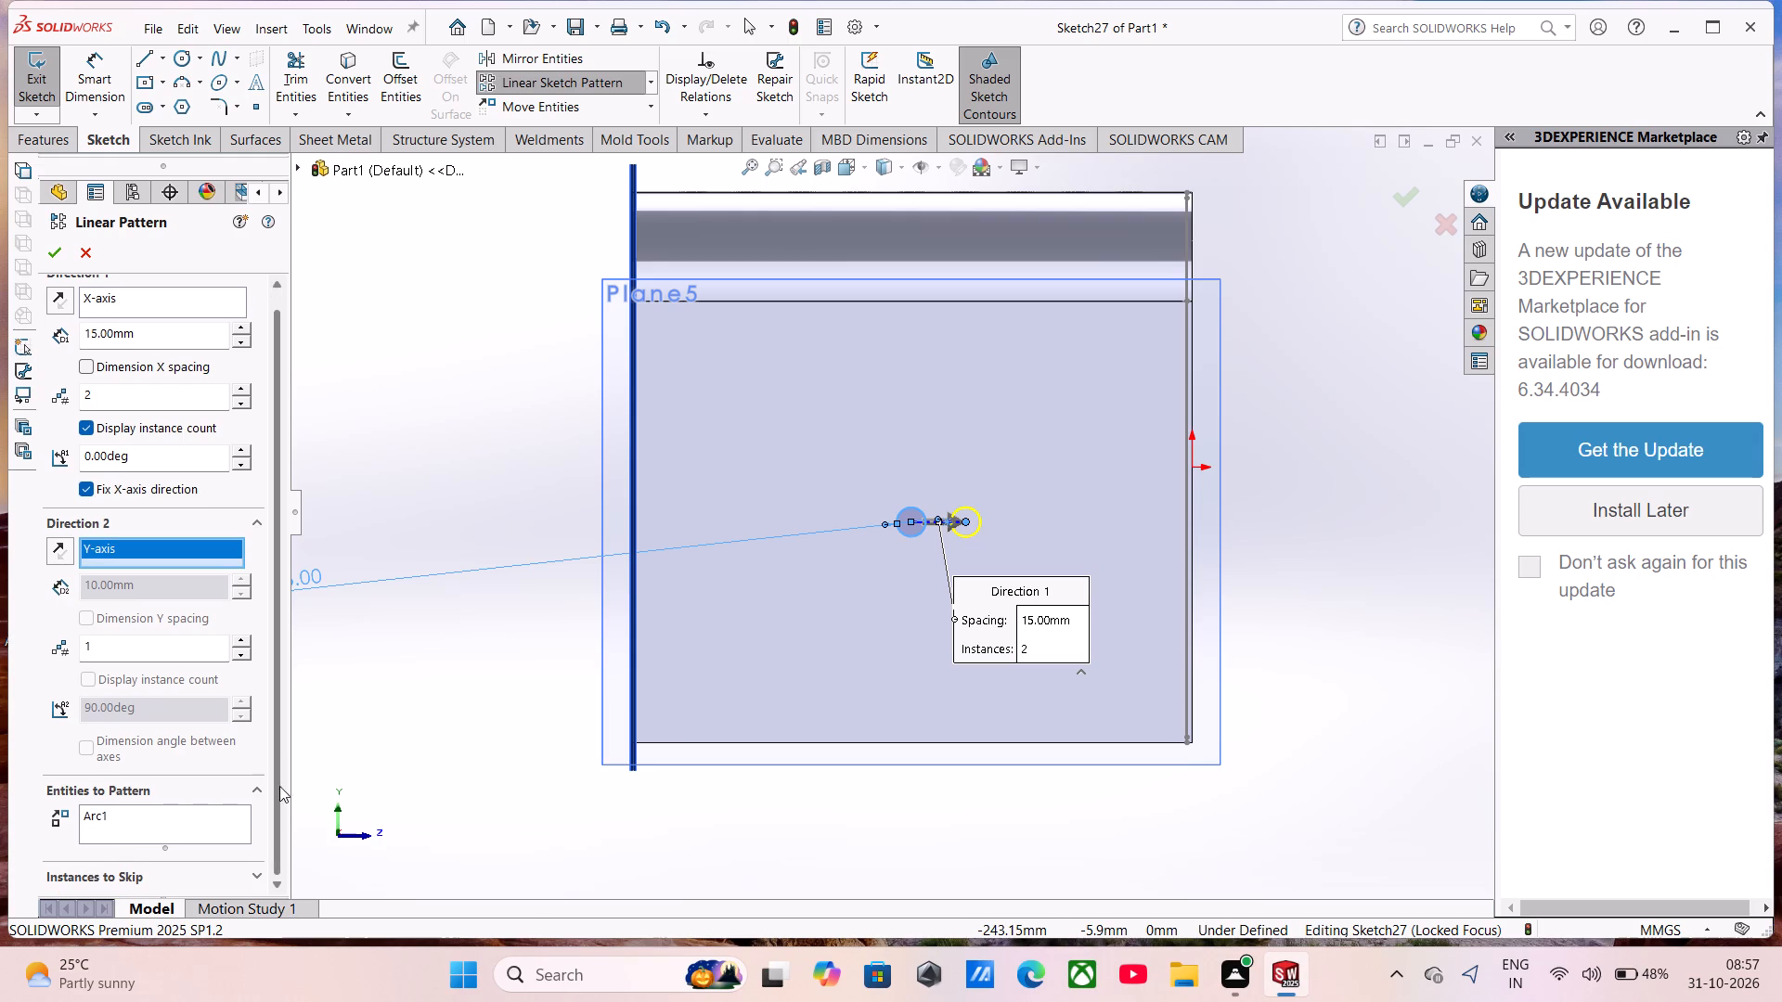
drag(279, 786, 275, 799)
click(176, 816)
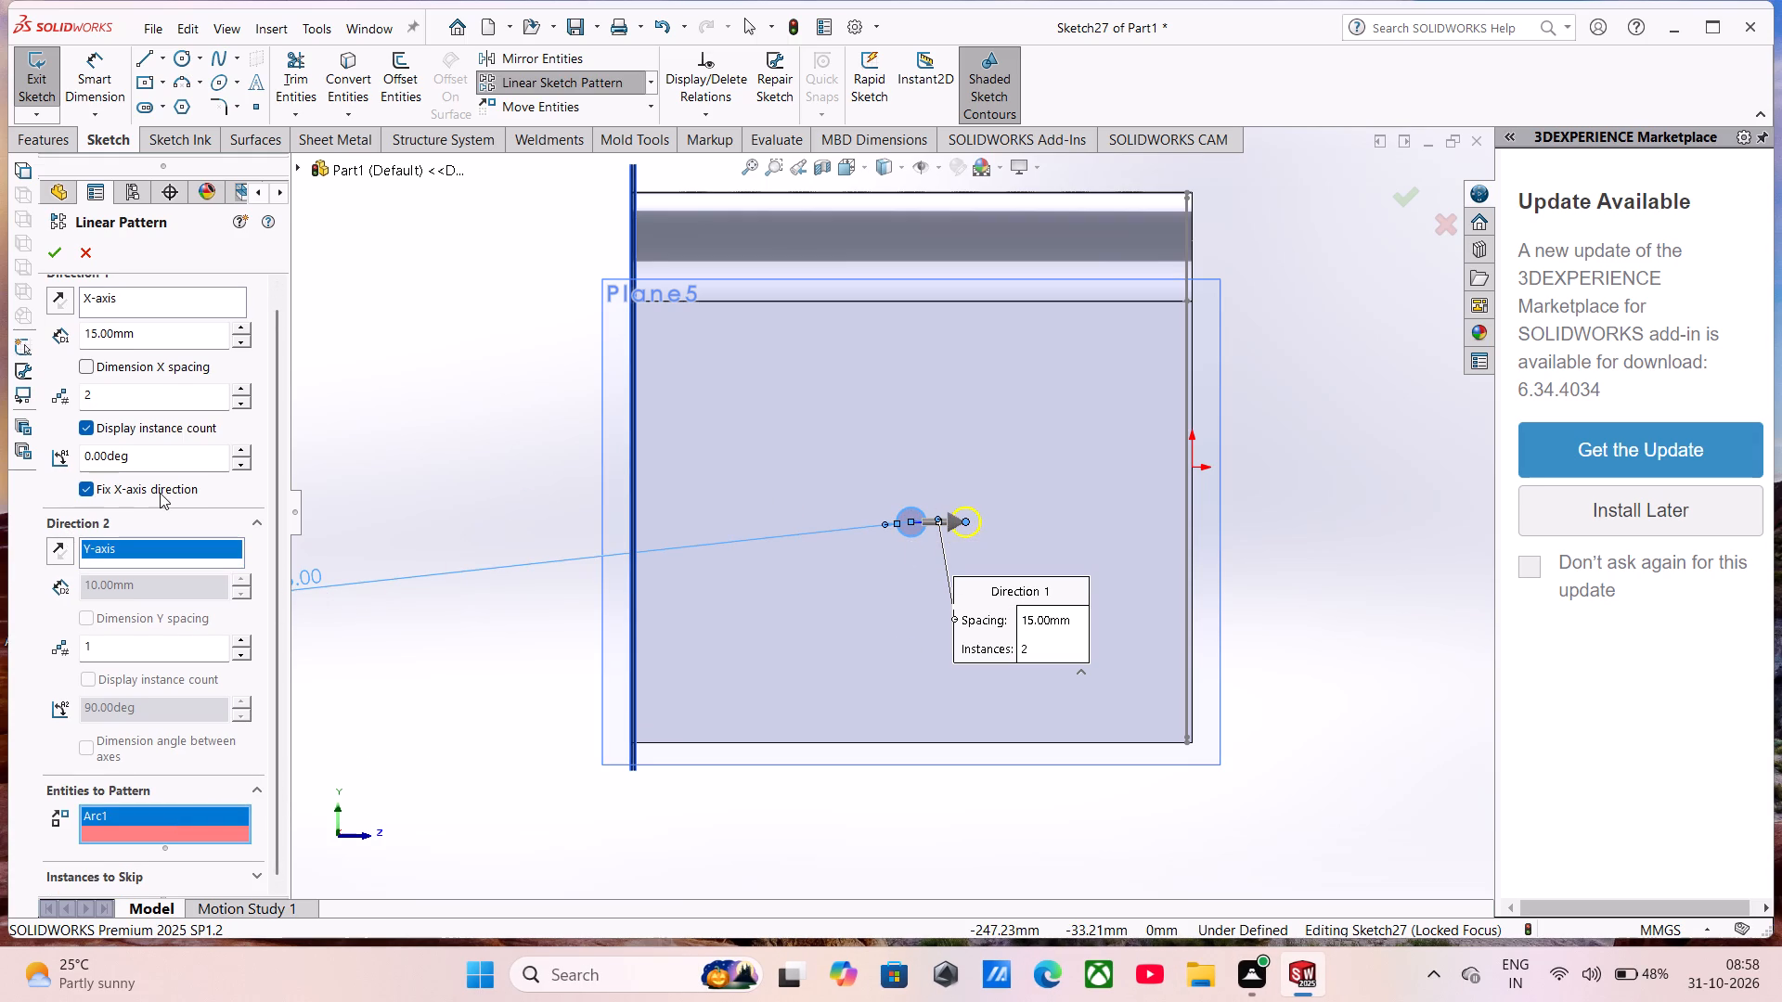
click(153, 662)
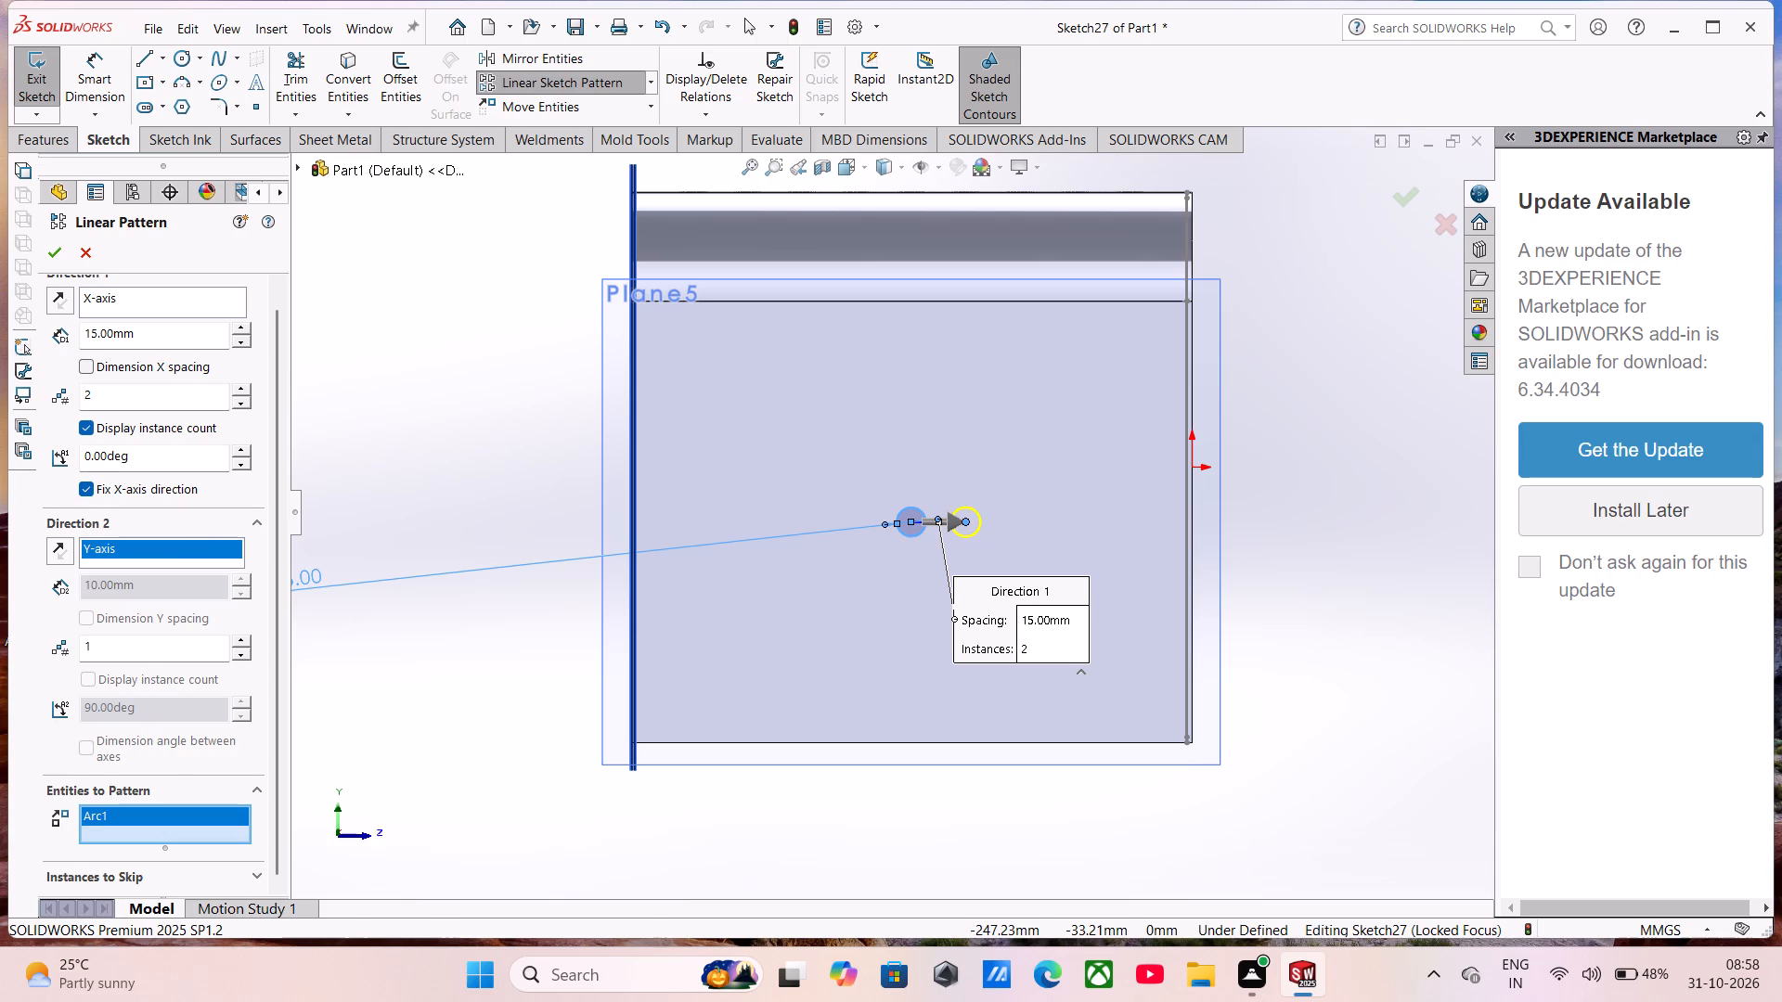
click(135, 655)
drag(129, 653, 88, 654)
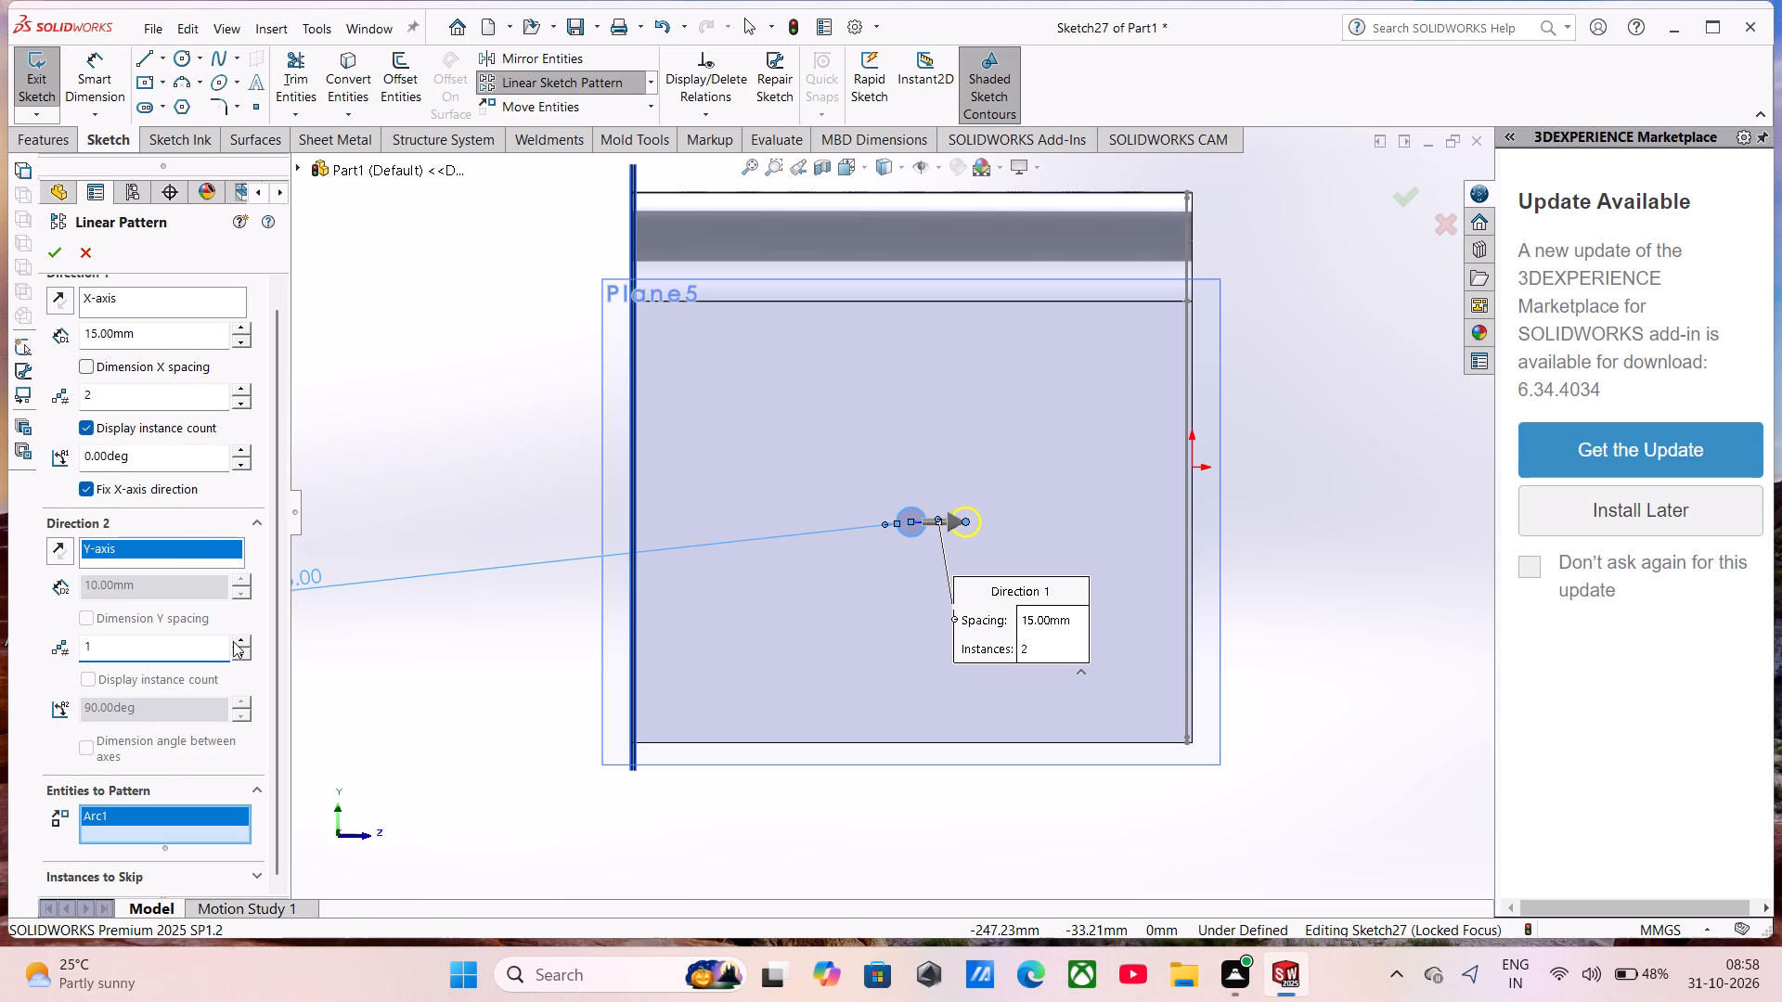
click(239, 642)
click(239, 642)
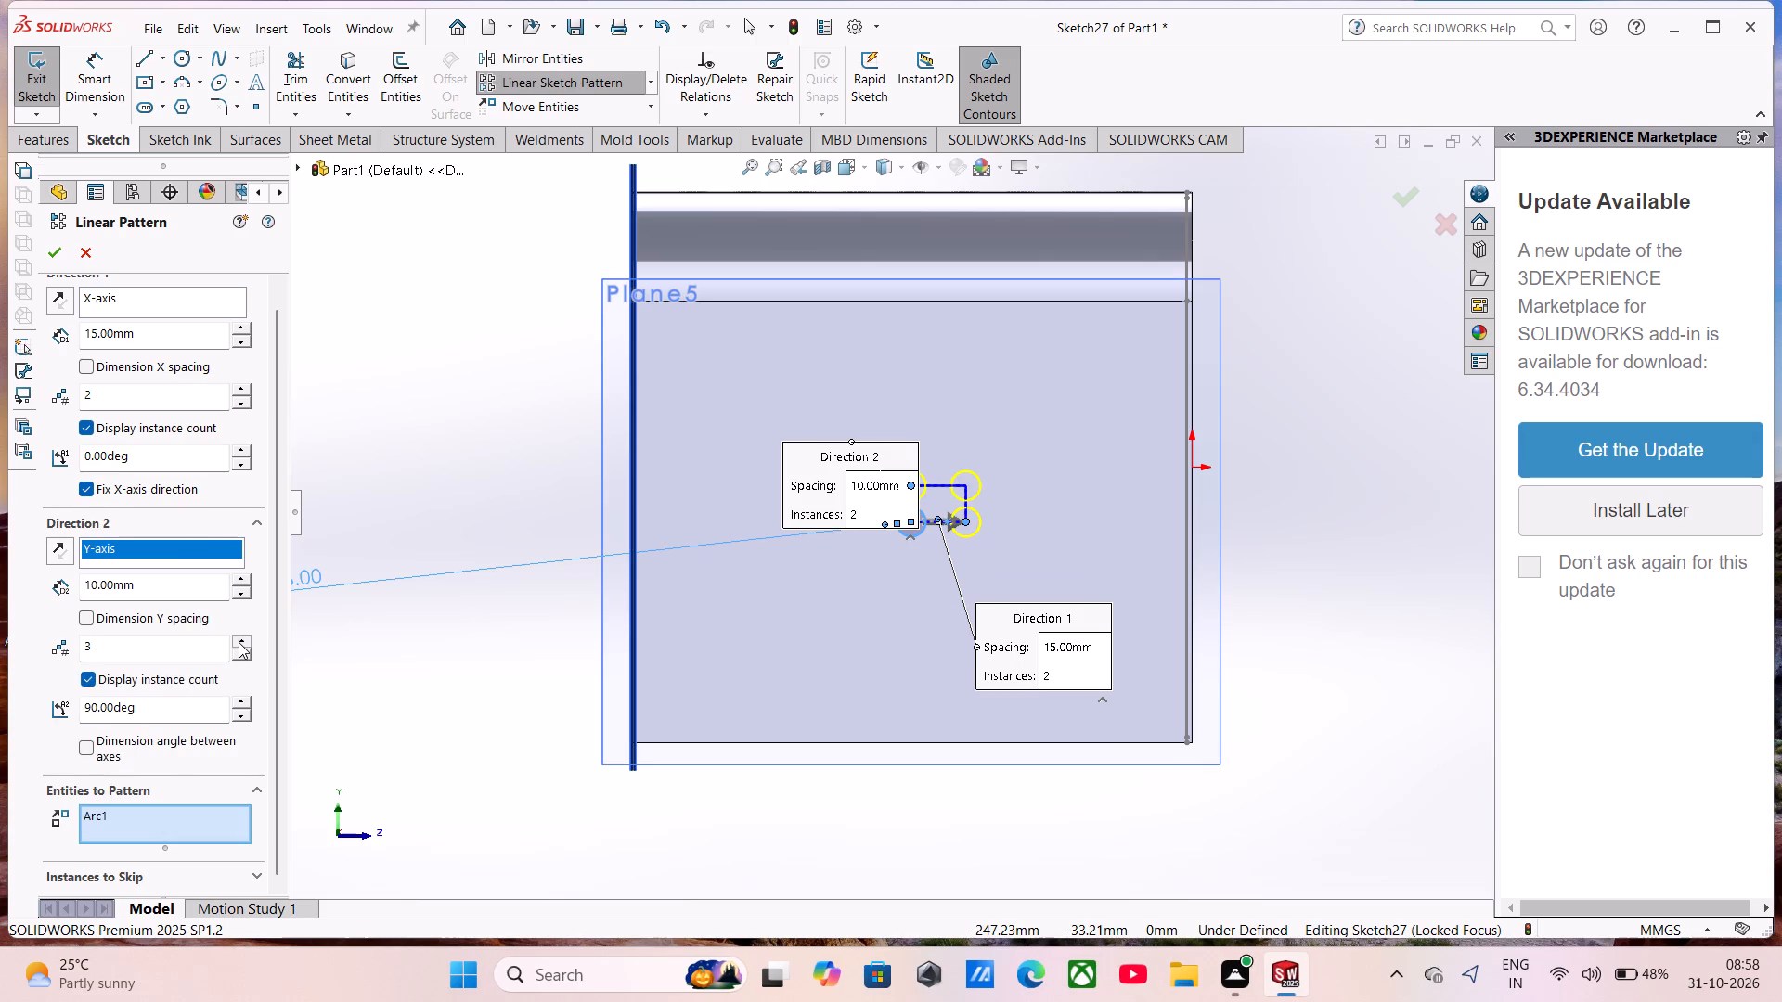
drag(167, 589, 71, 598)
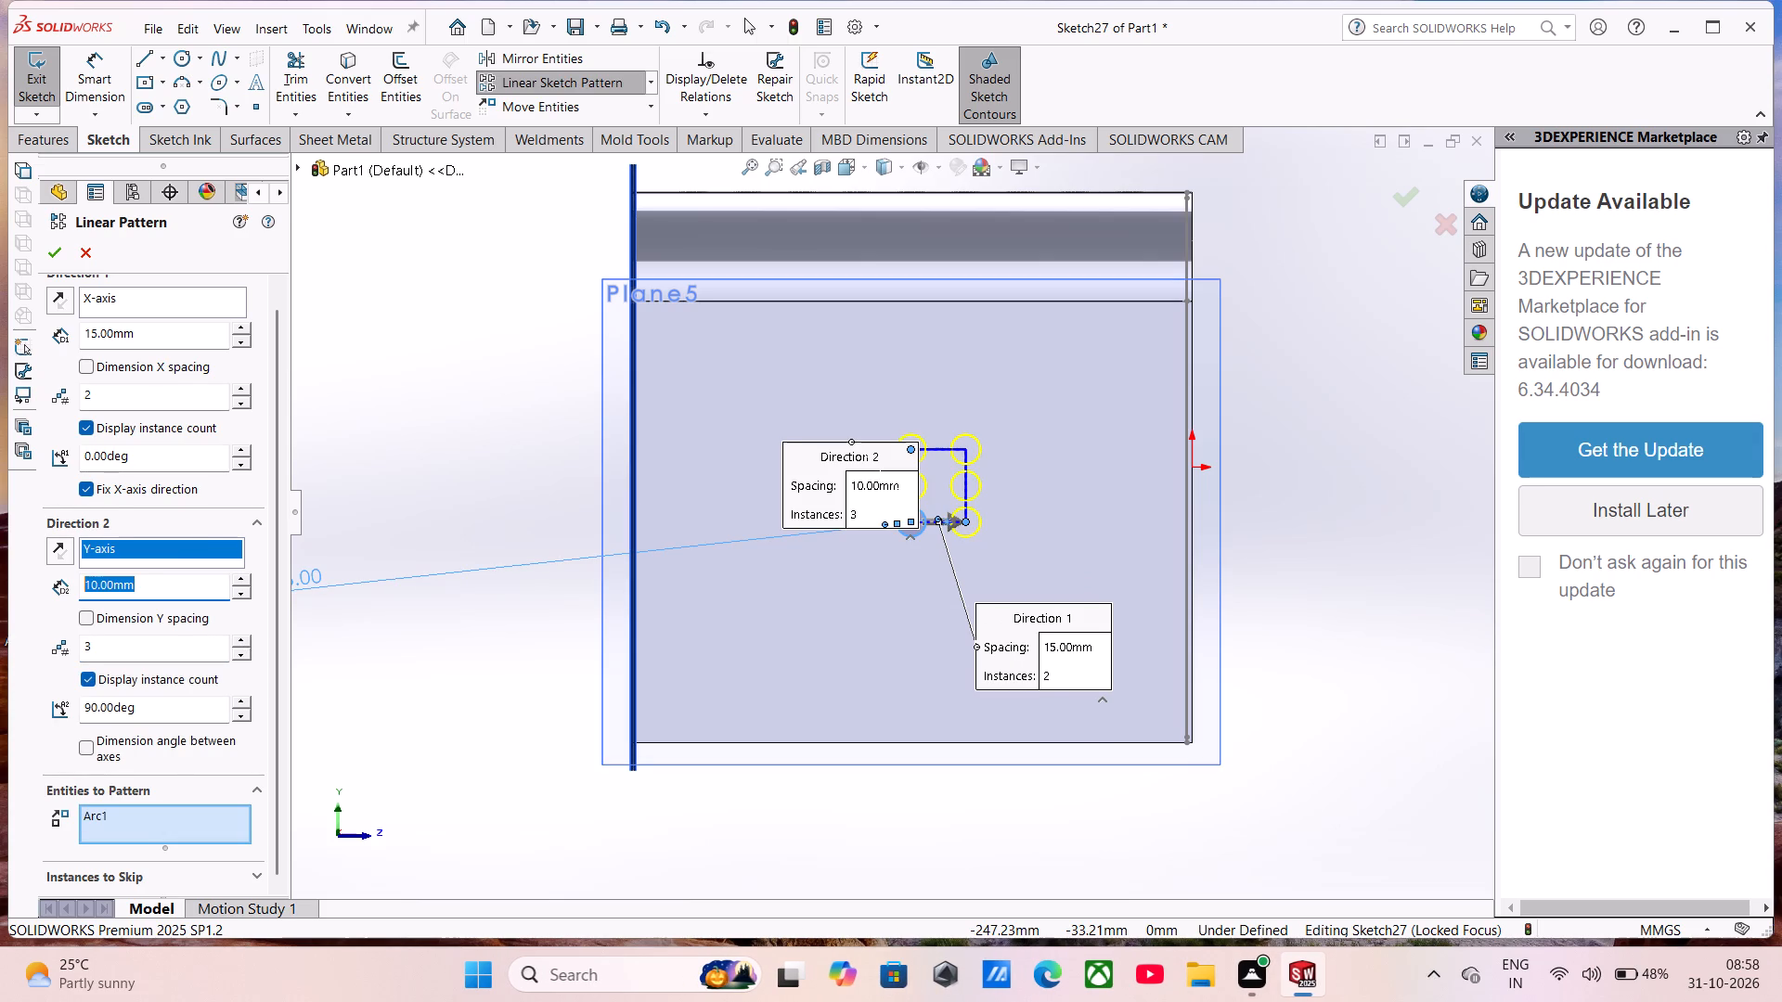
drag(71, 598, 69, 598)
text(15)
key(Return)
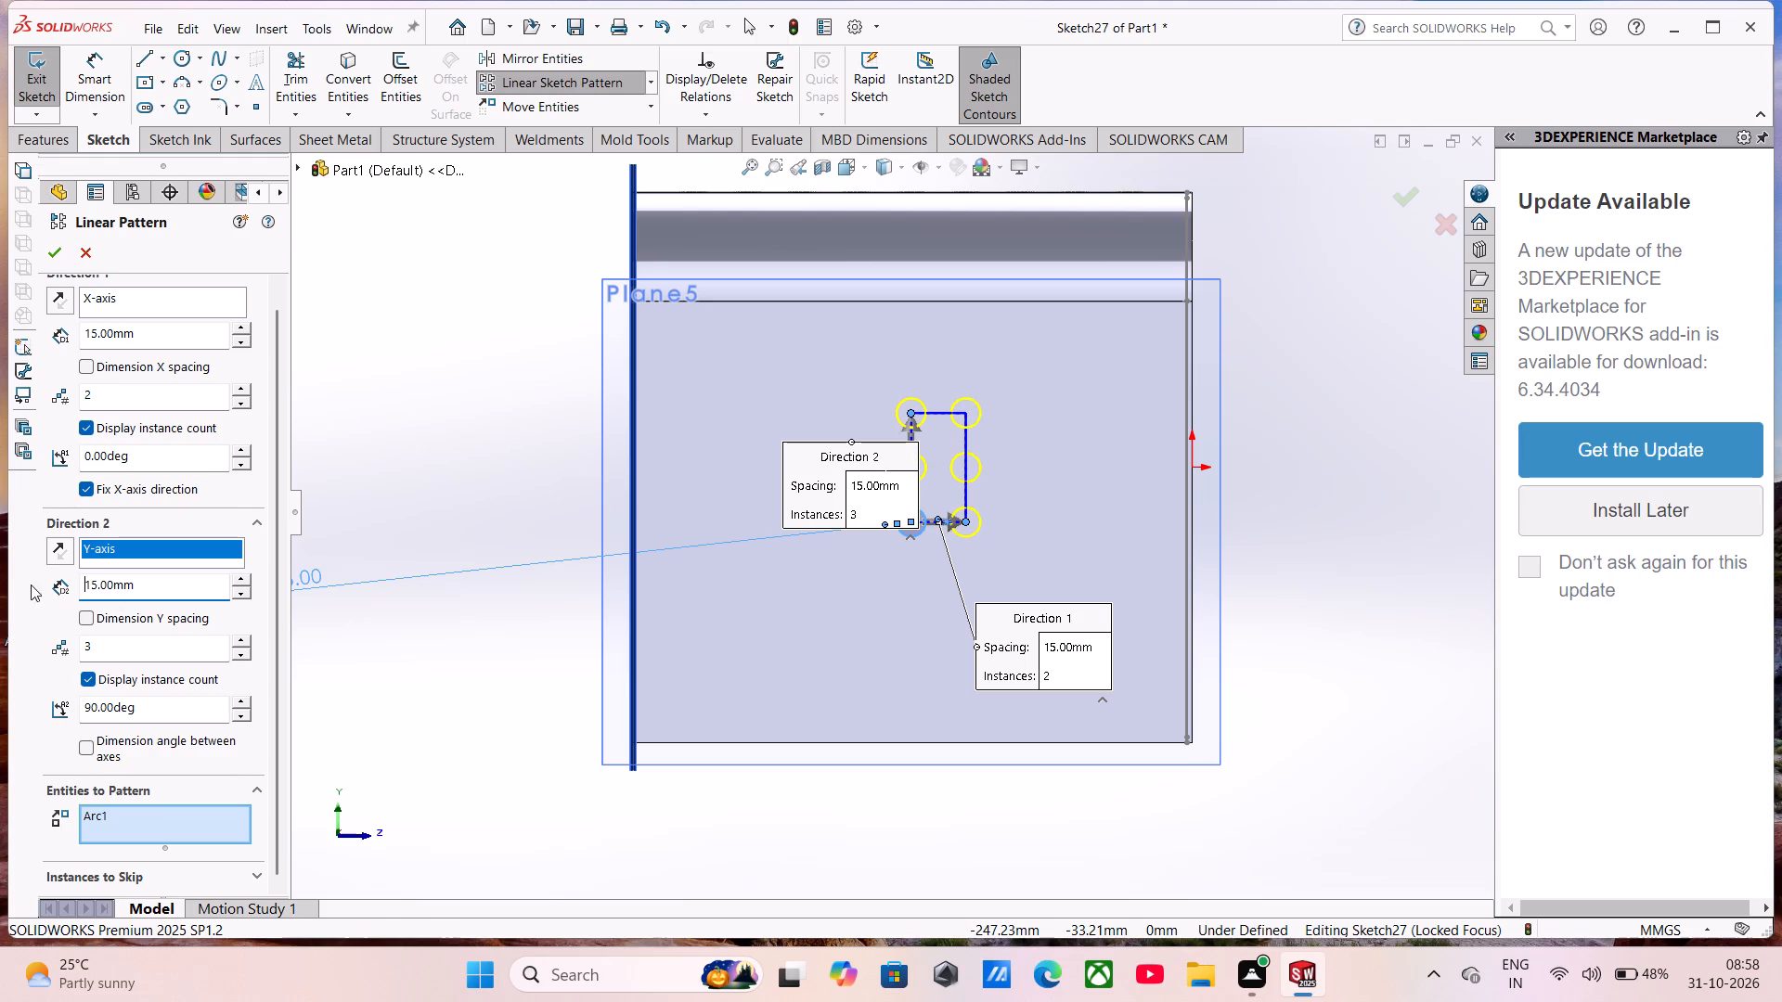
click(242, 644)
click(242, 644)
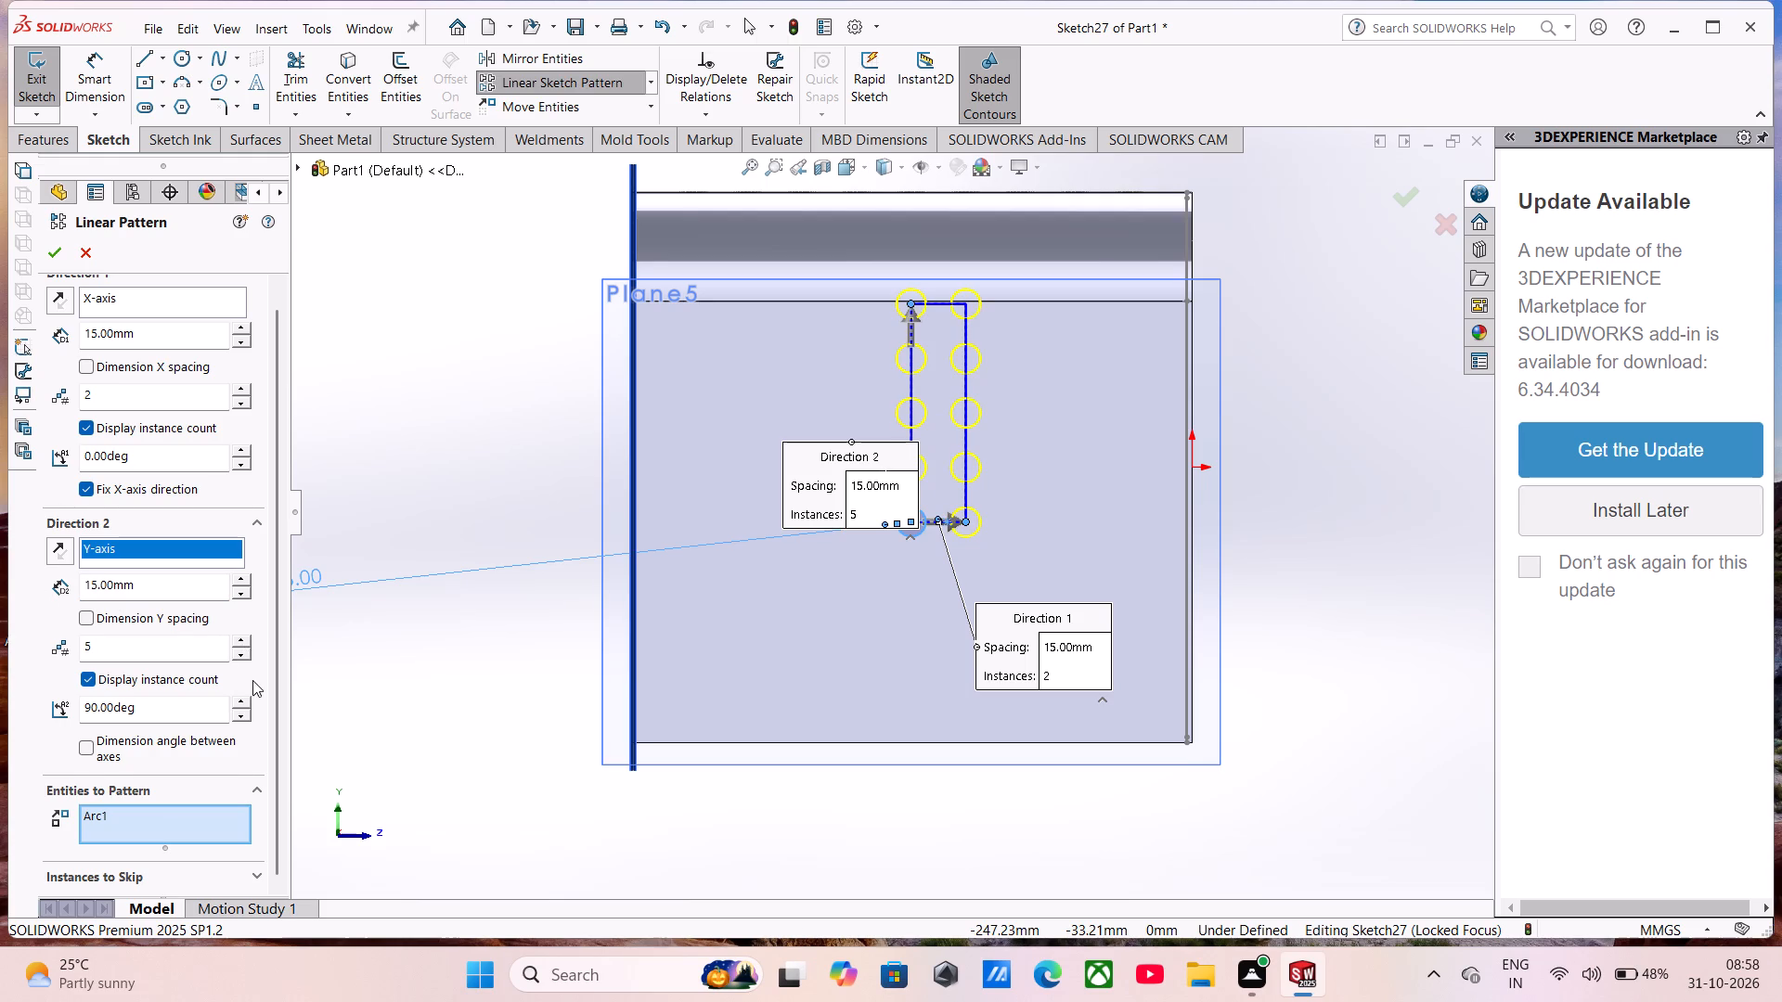
click(237, 638)
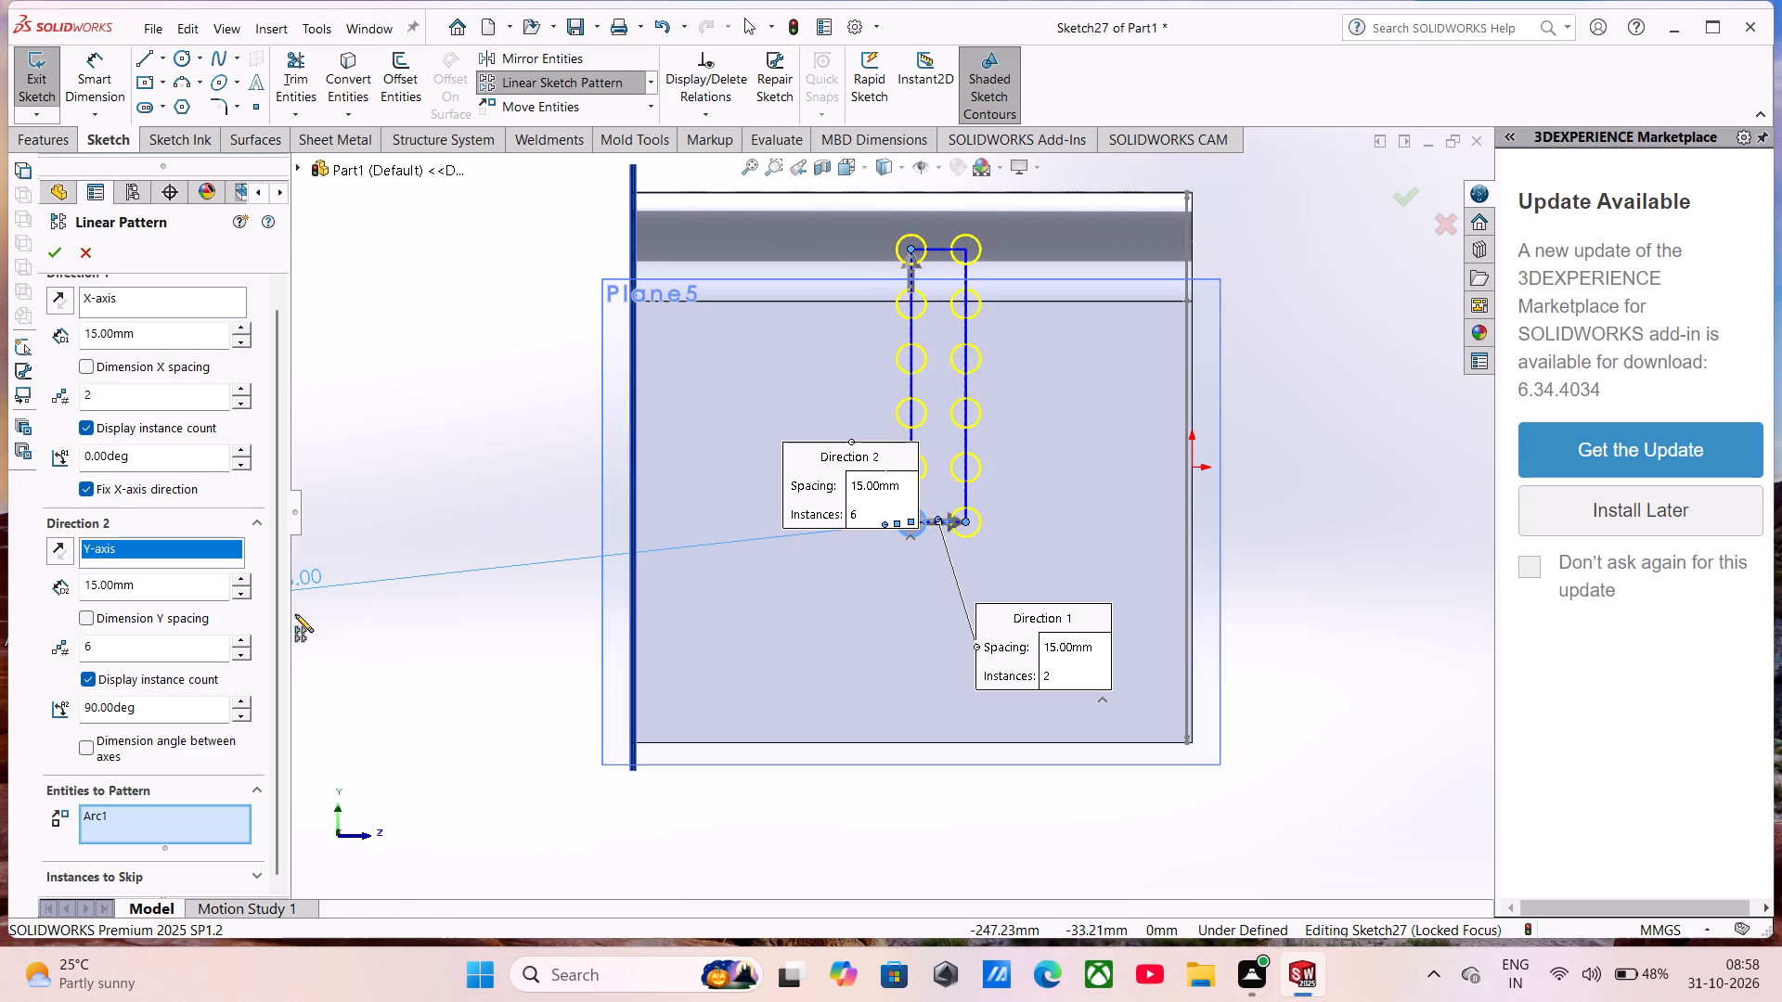
click(240, 634)
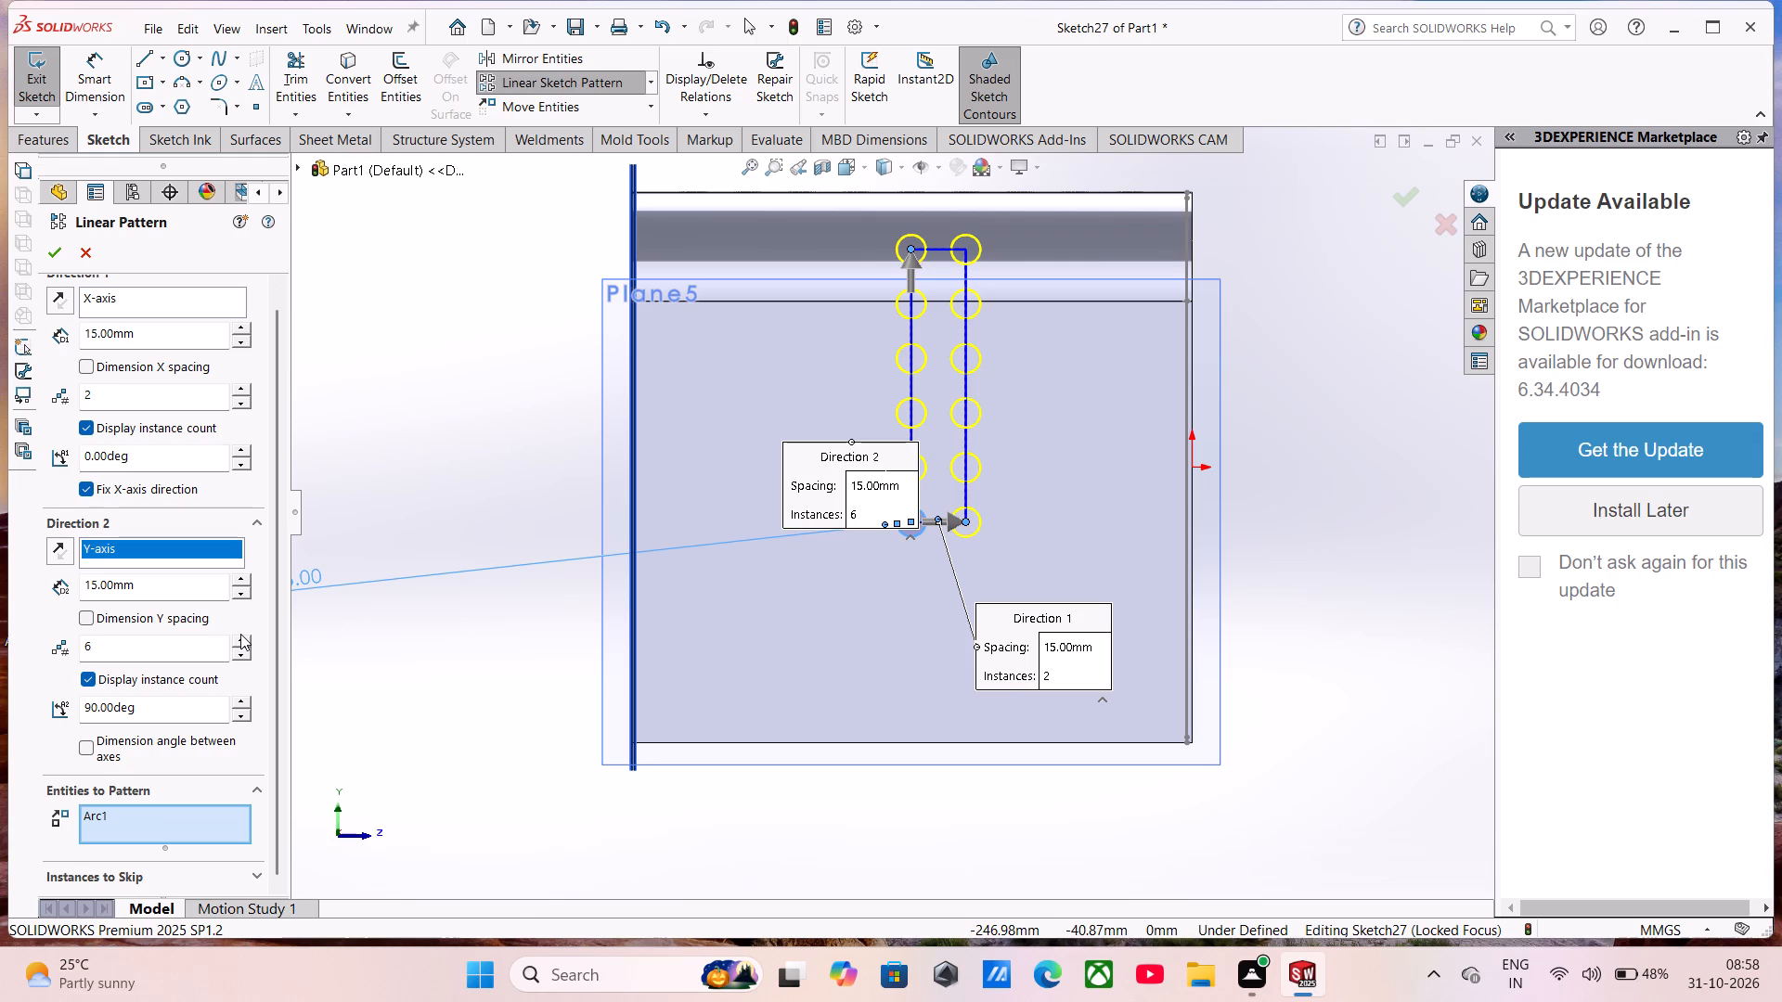
Set the circle pattern to 5 instances along the X-axis and 7 along the Y-axis, and complete it.
click(247, 388)
click(247, 388)
click(247, 388)
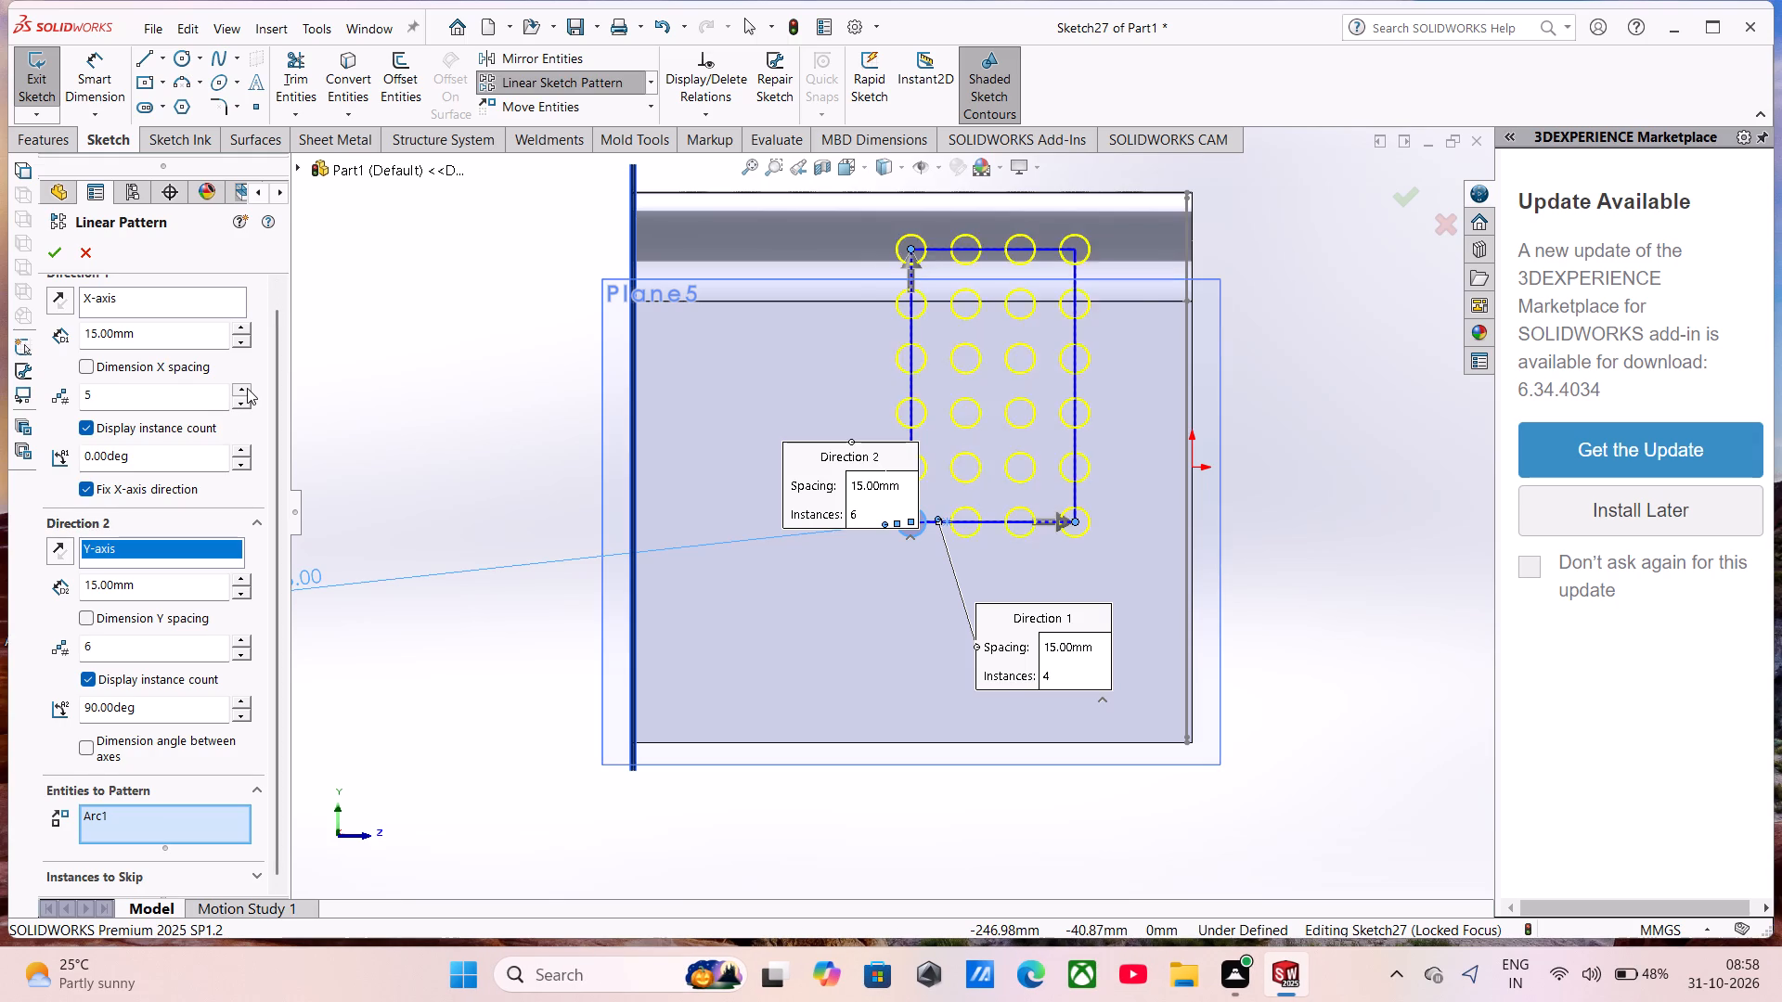
click(247, 388)
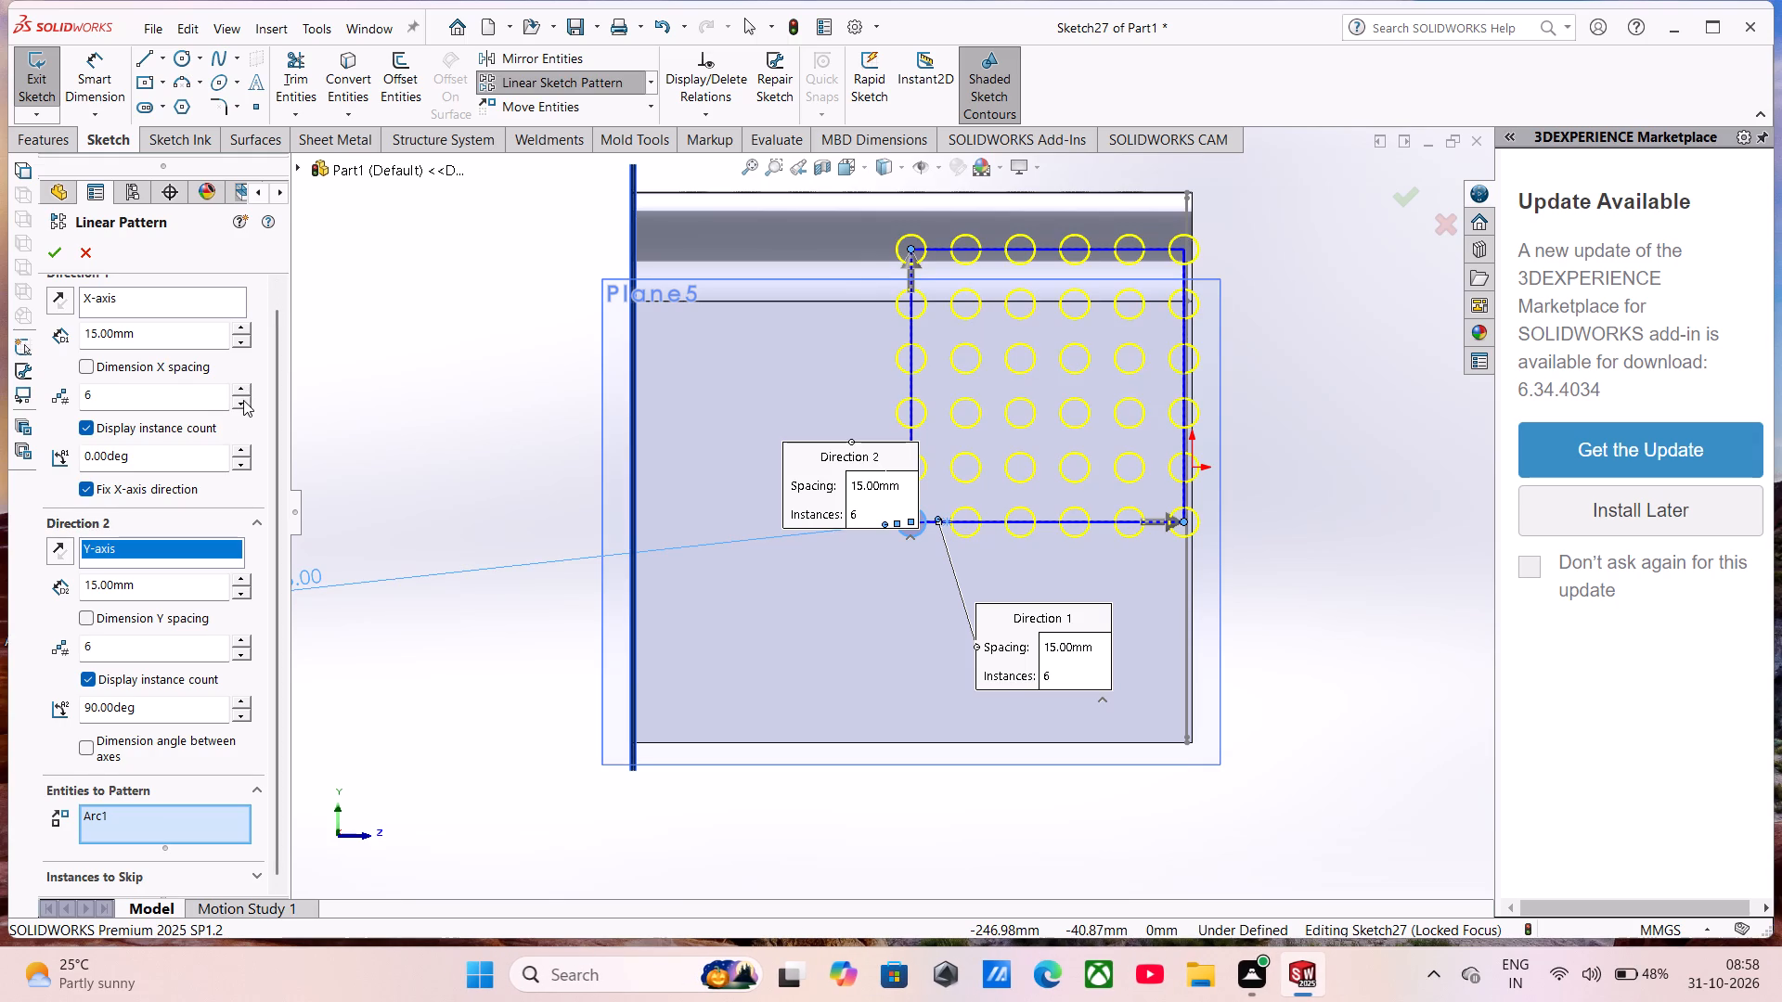
click(240, 457)
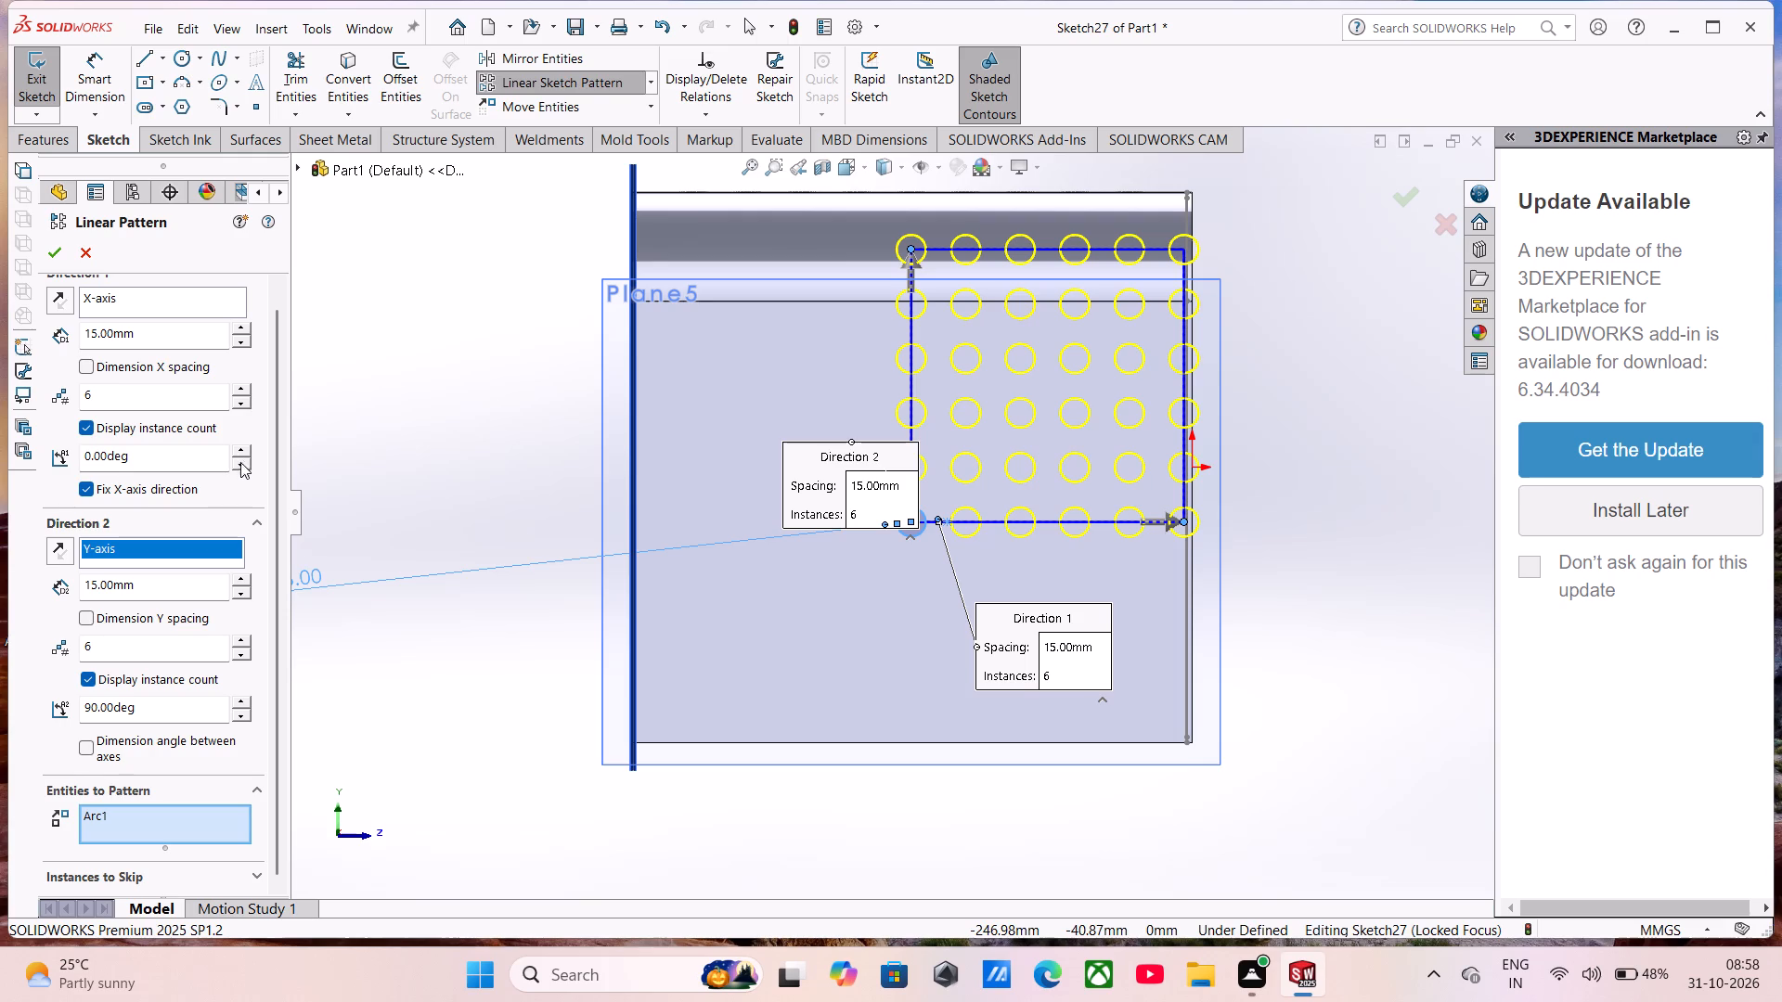
click(241, 464)
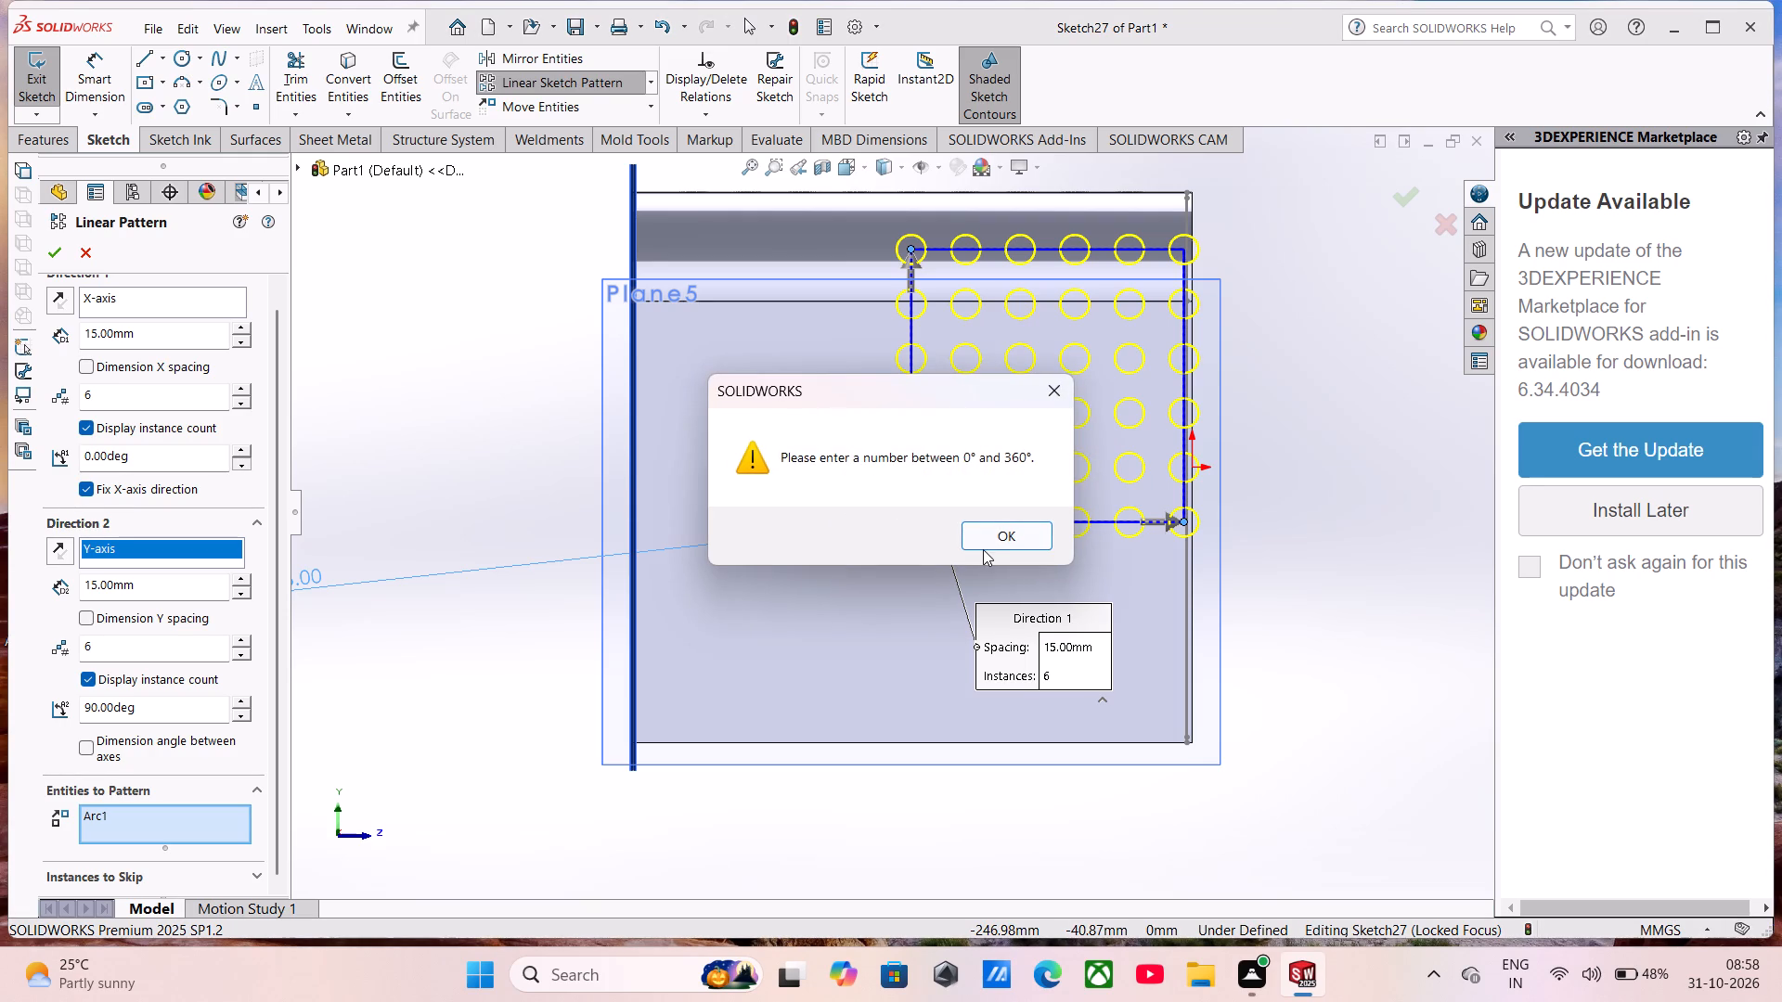
click(983, 549)
click(244, 467)
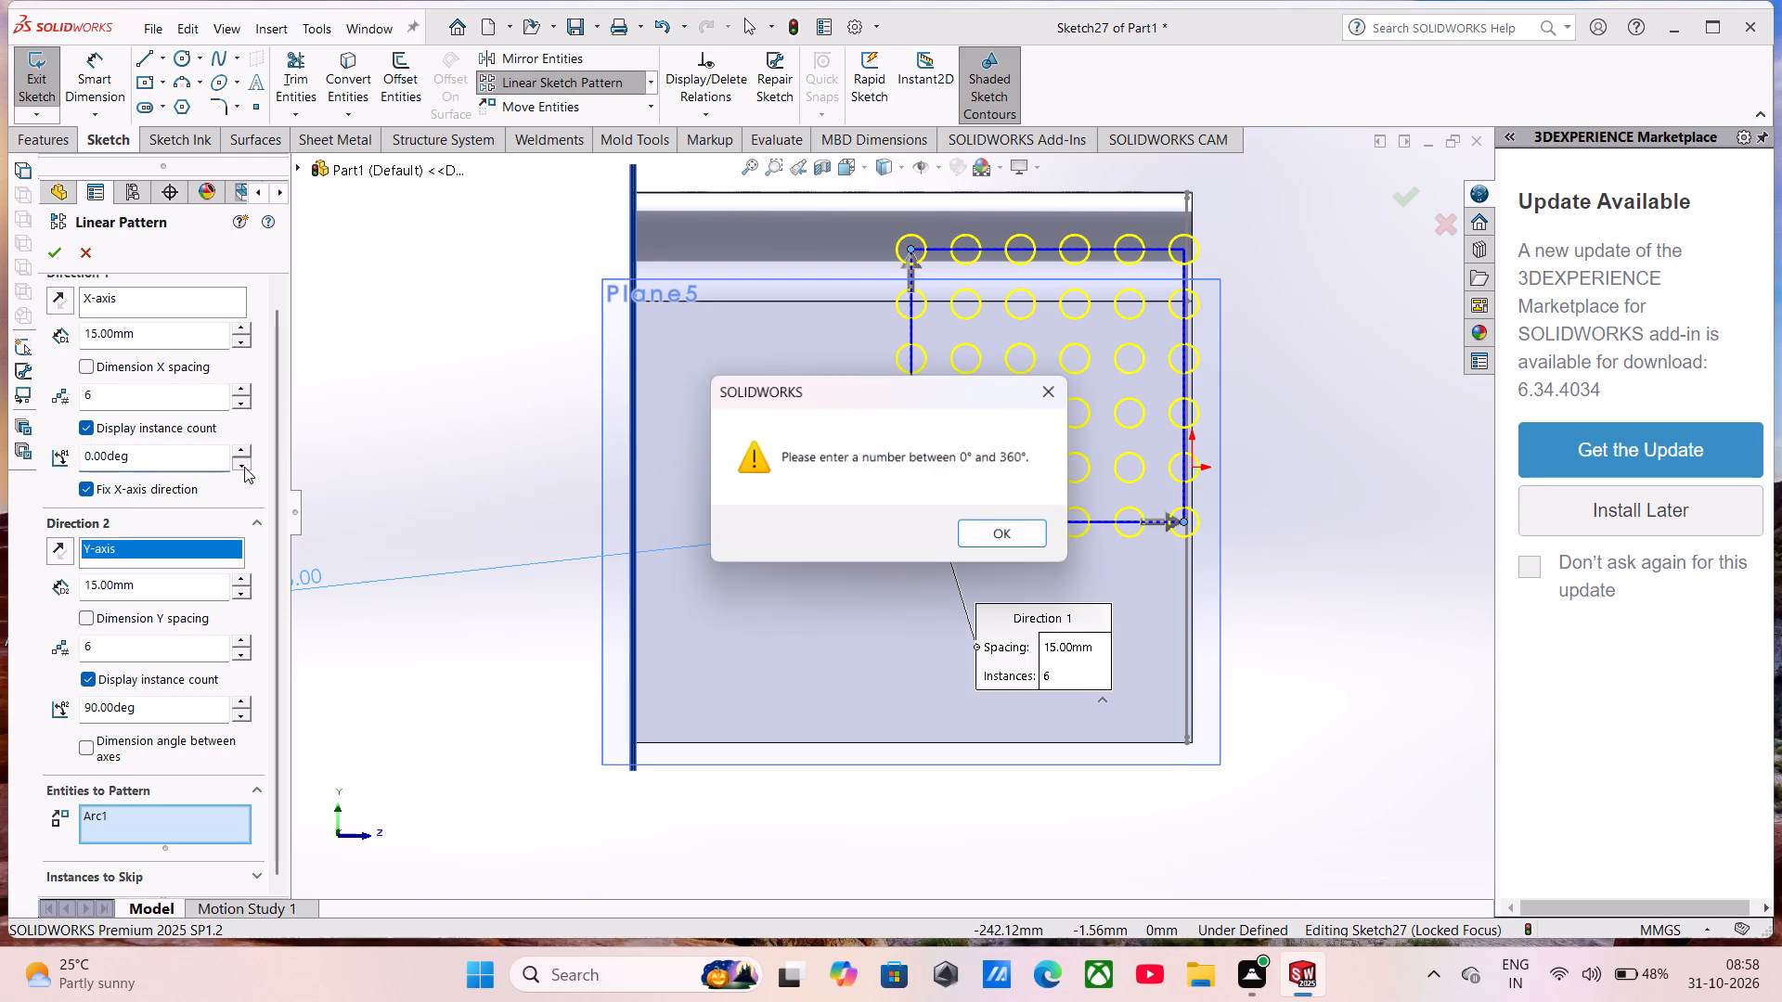
click(969, 539)
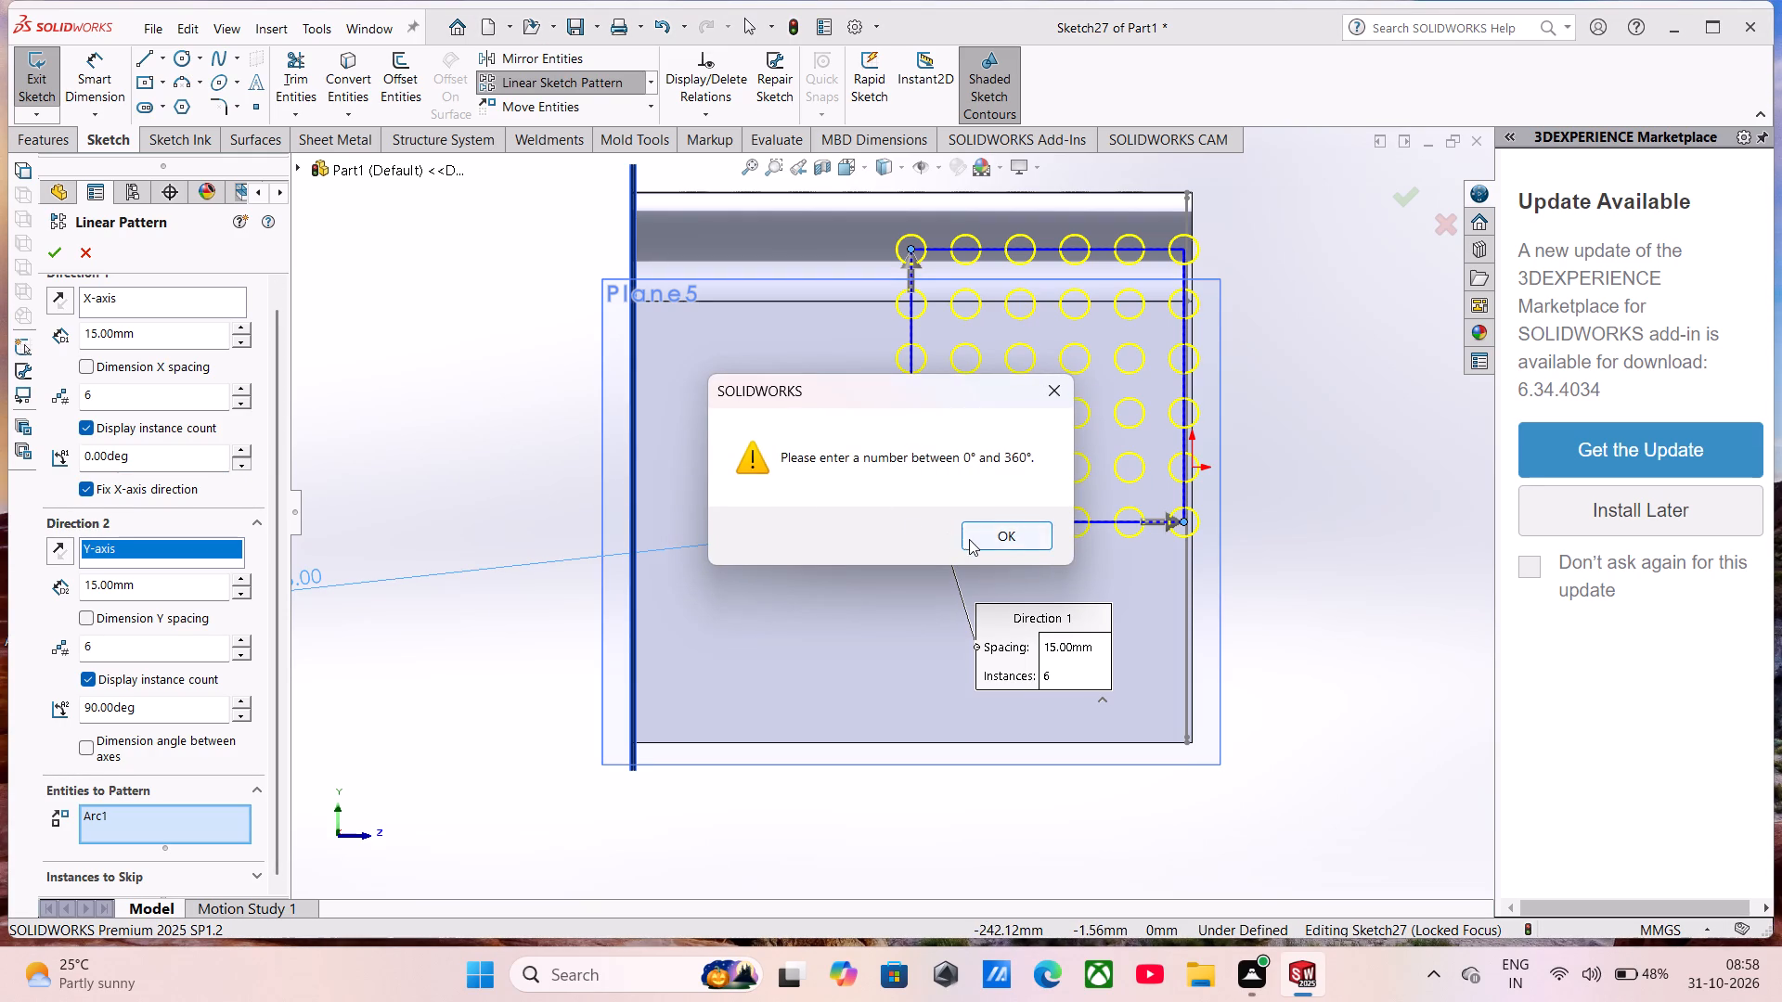
click(240, 403)
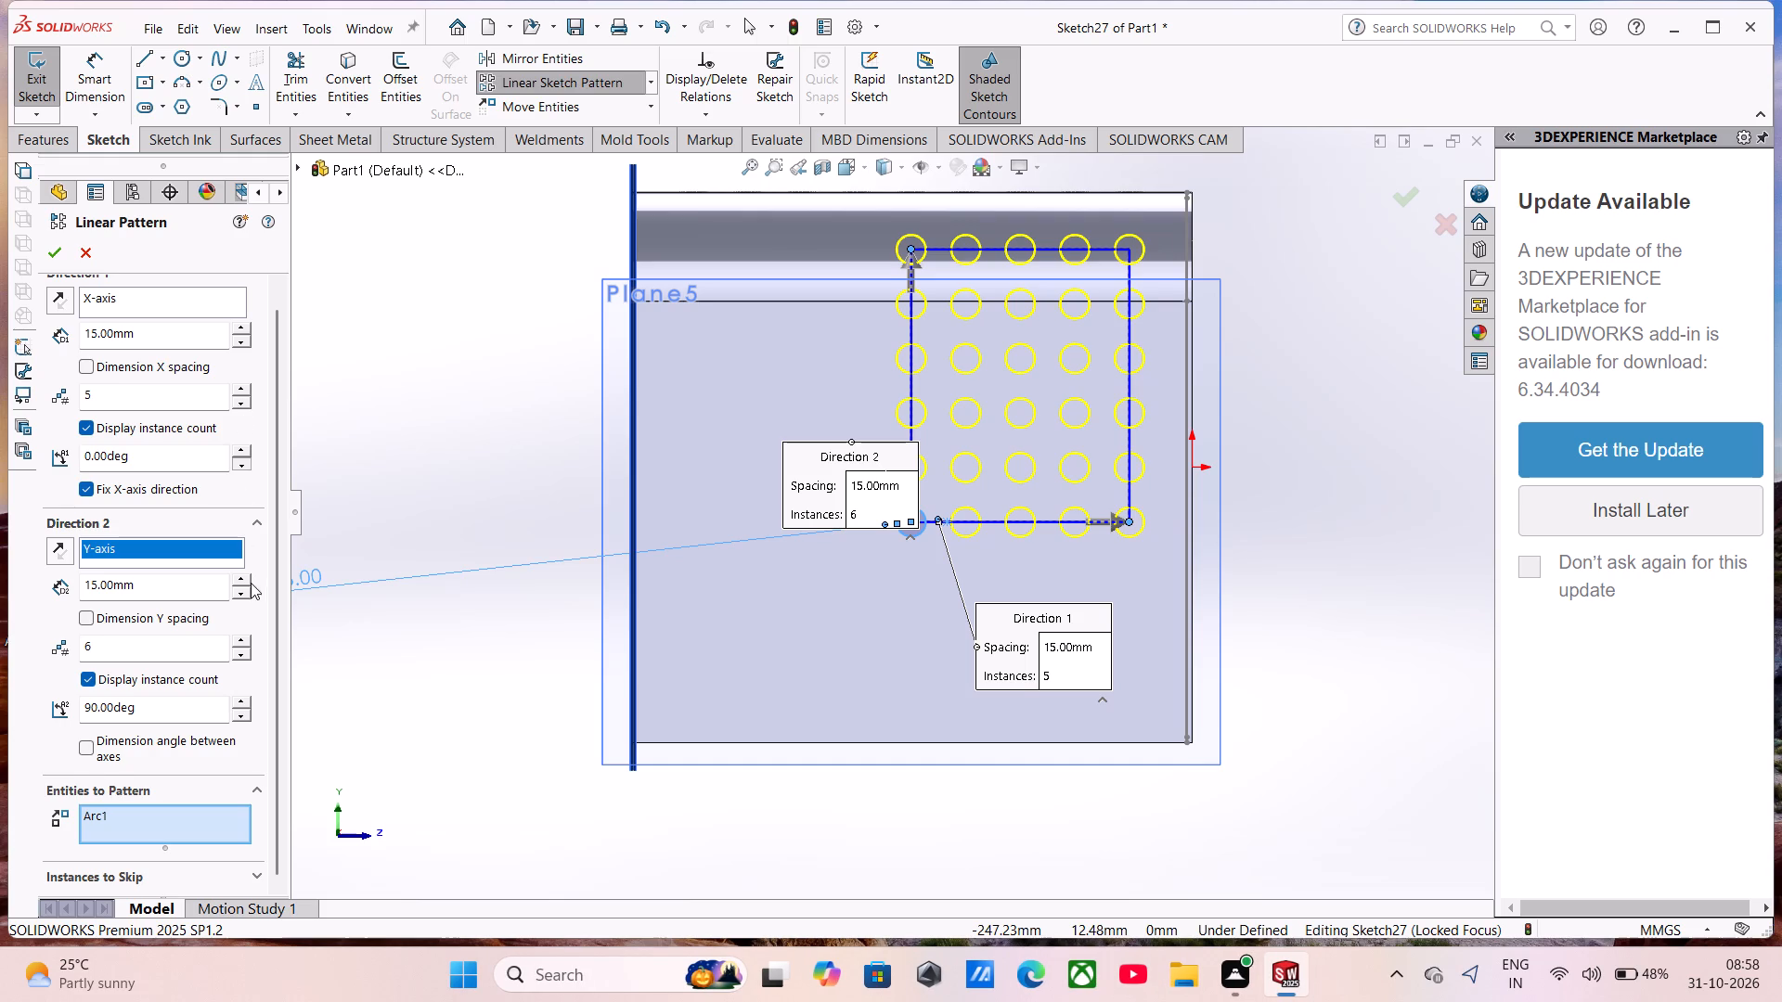
click(239, 641)
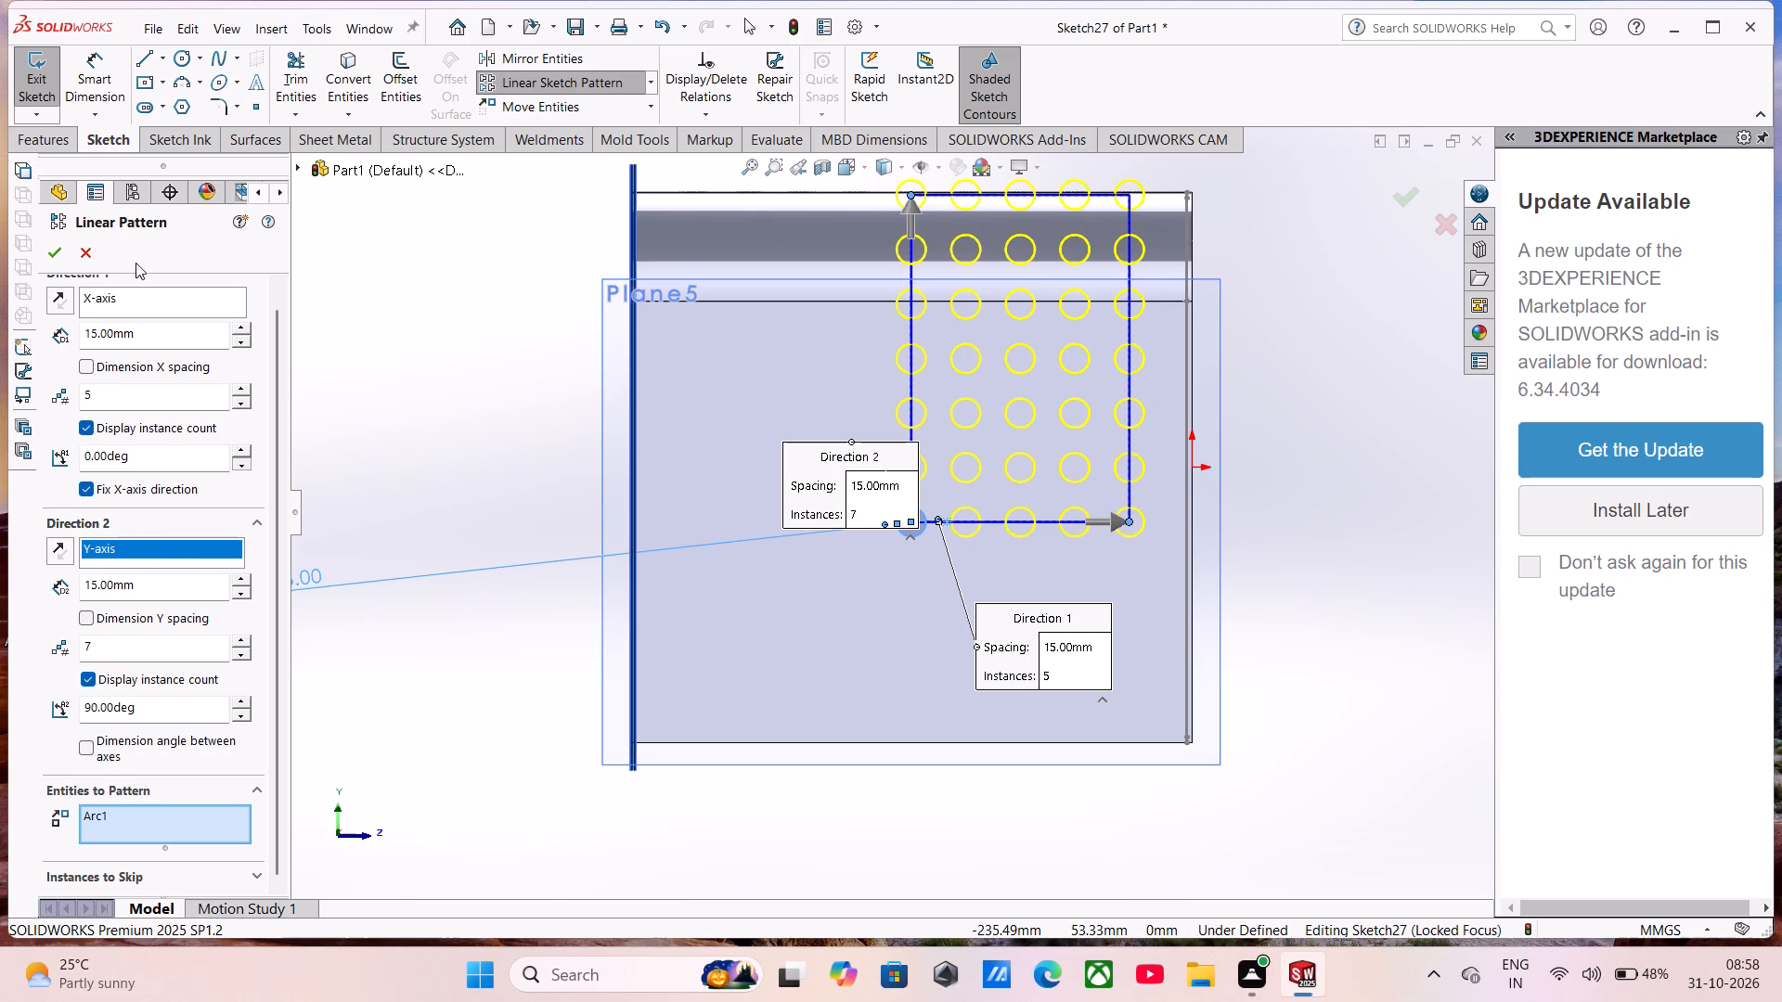
click(57, 263)
Start a second linear sketch pattern from the top circle in the grid column farthest from the sketch origin.
scroll(1028, 437, up, 2)
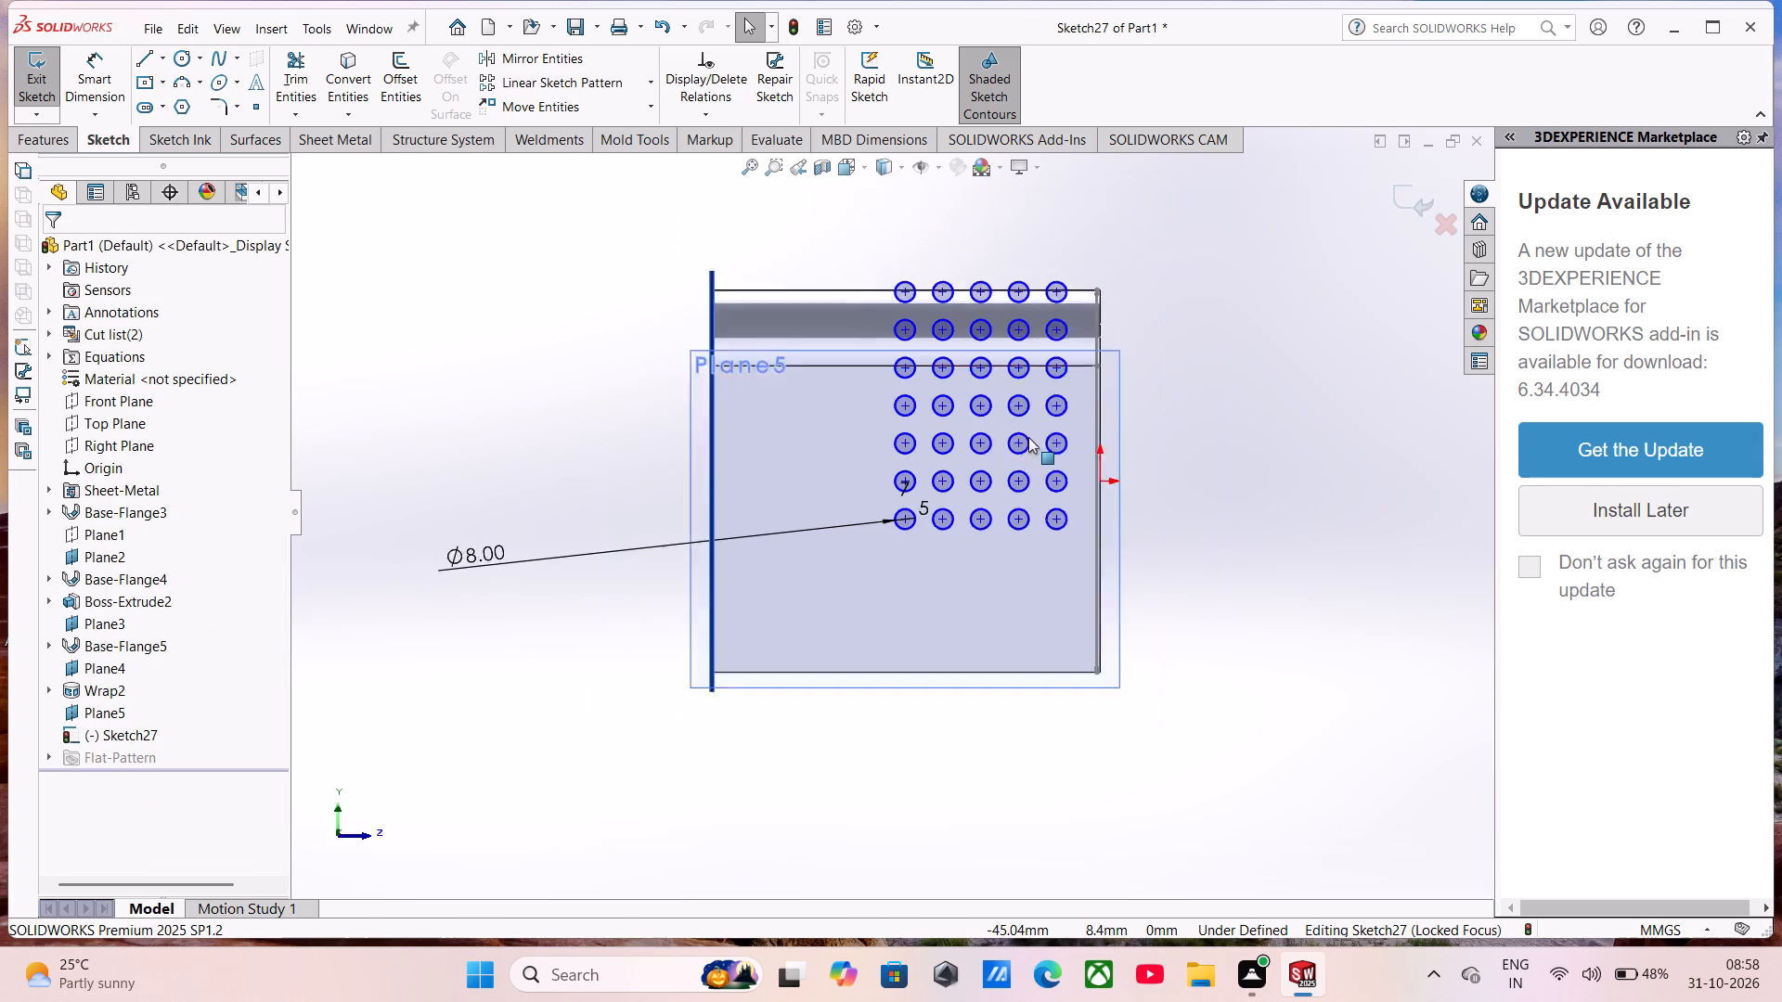
scroll(1028, 437, up, 2)
middle_drag(1028, 439, 1025, 498)
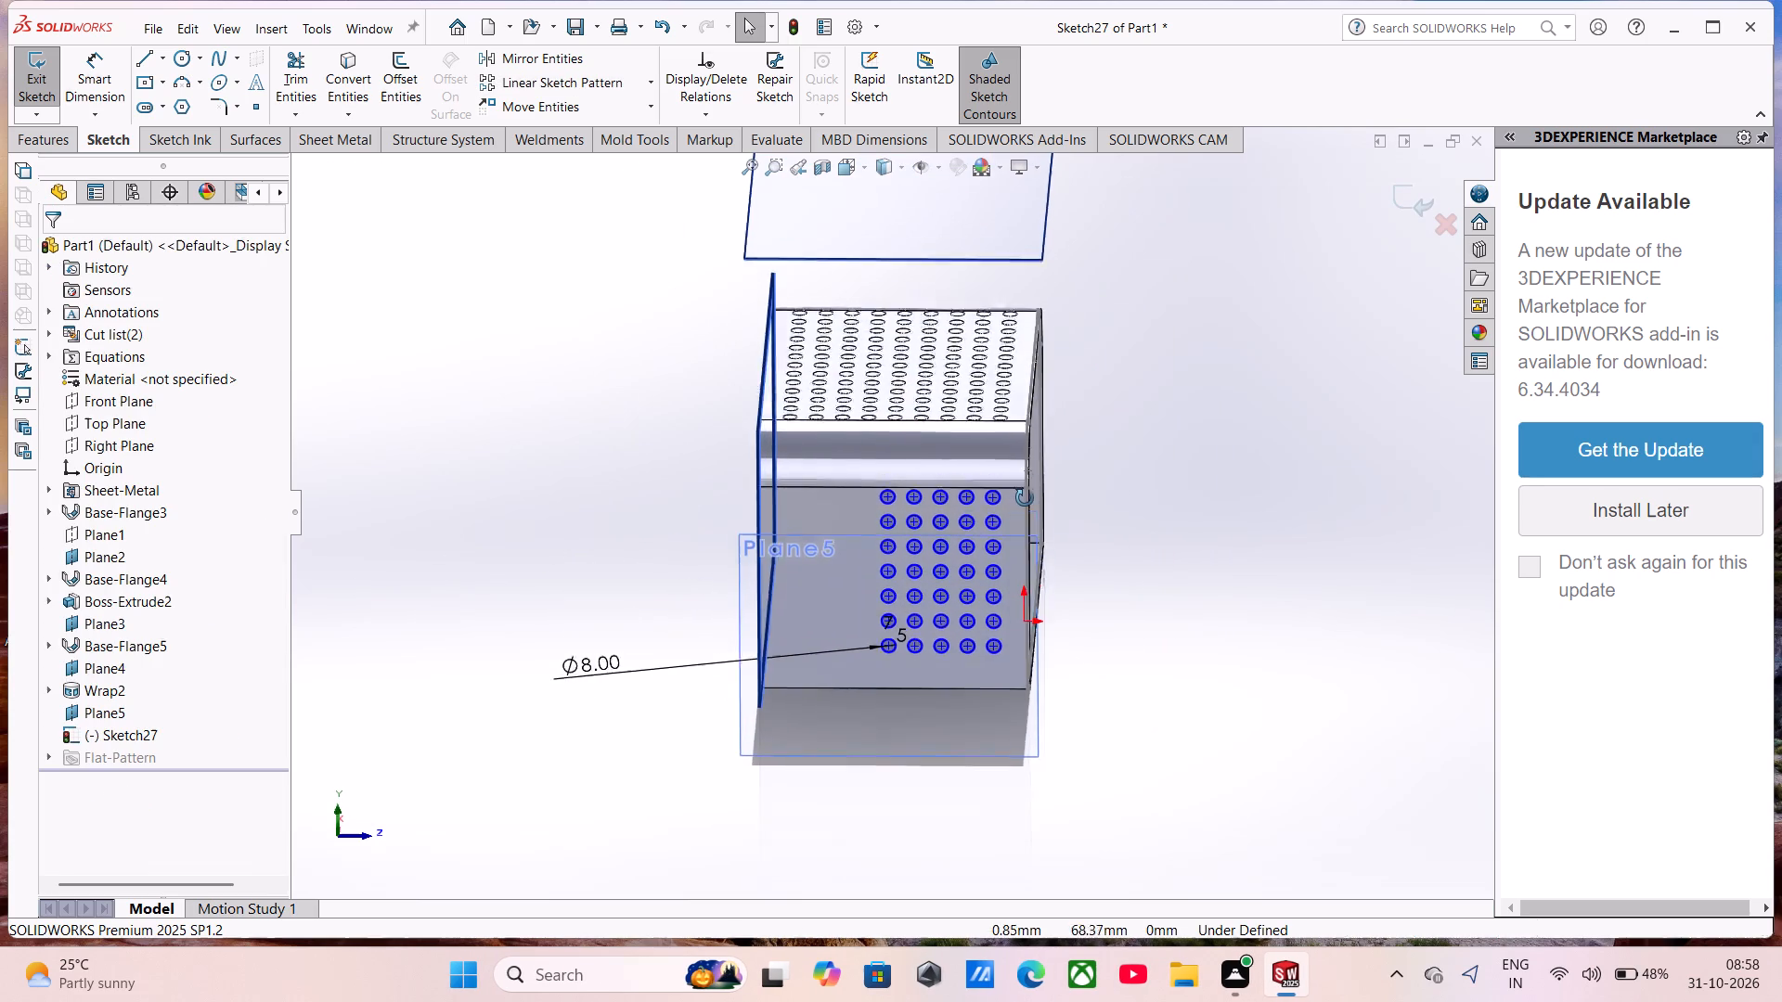
middle_drag(1025, 498, 1030, 467)
scroll(970, 446, down, 4)
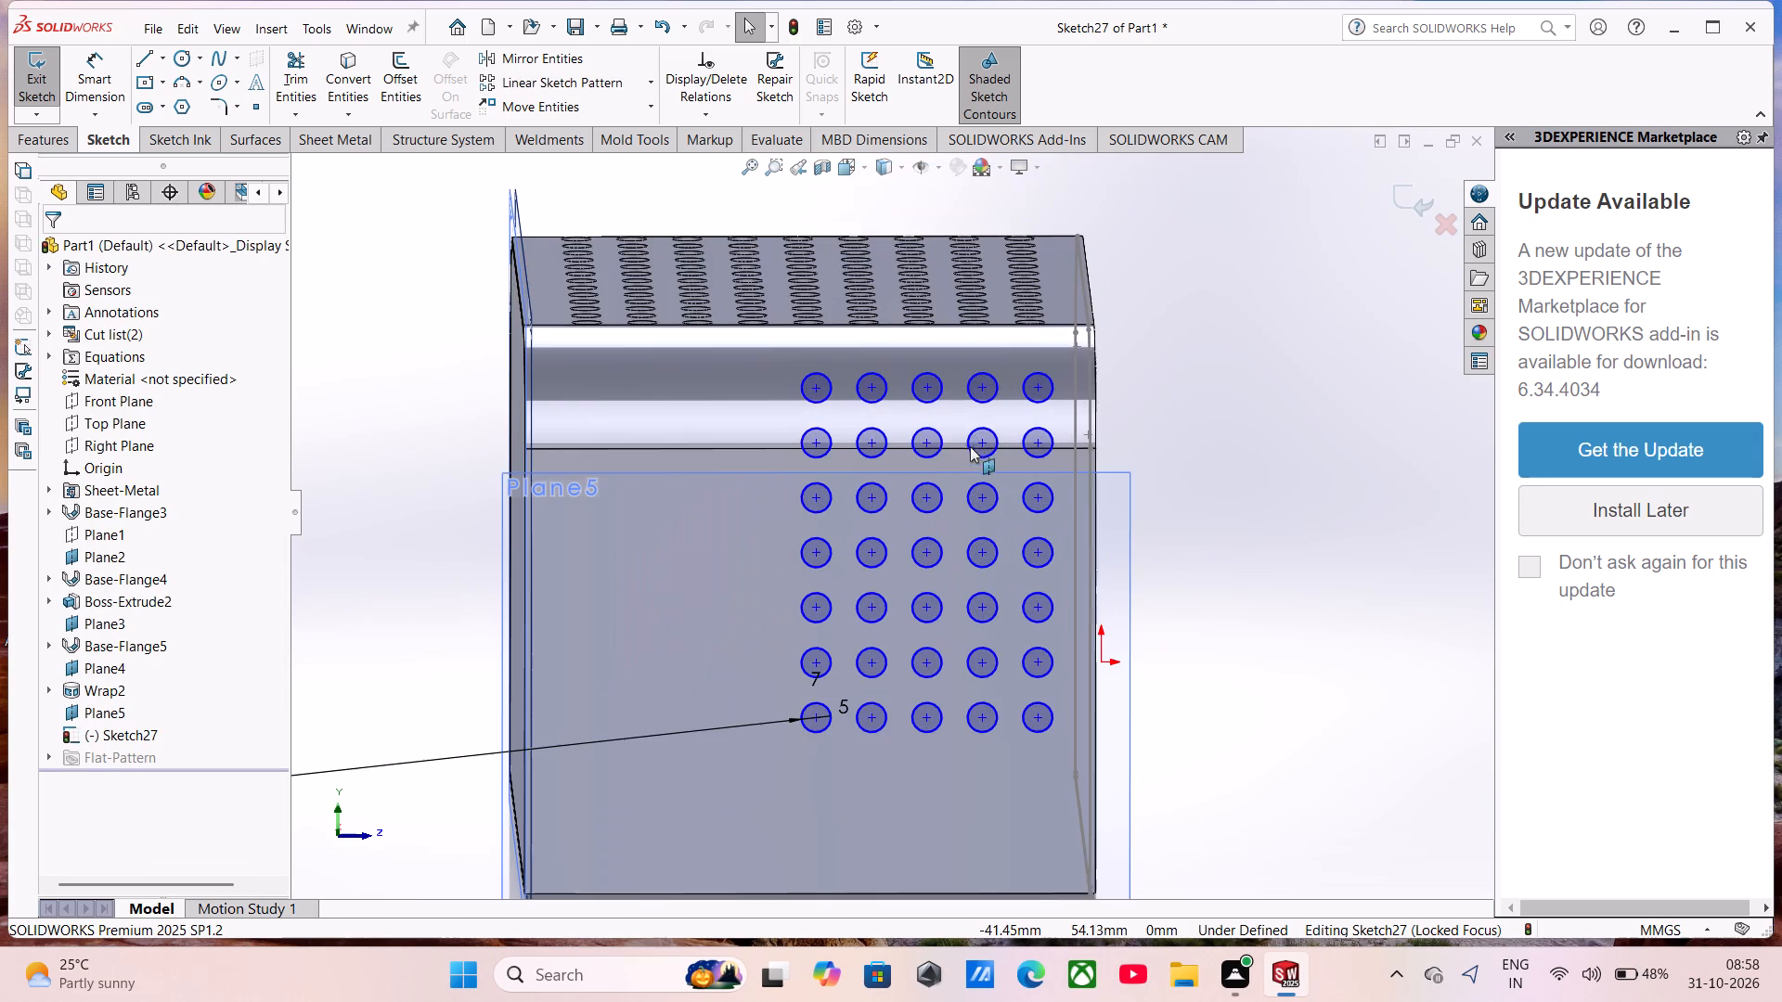
click(940, 381)
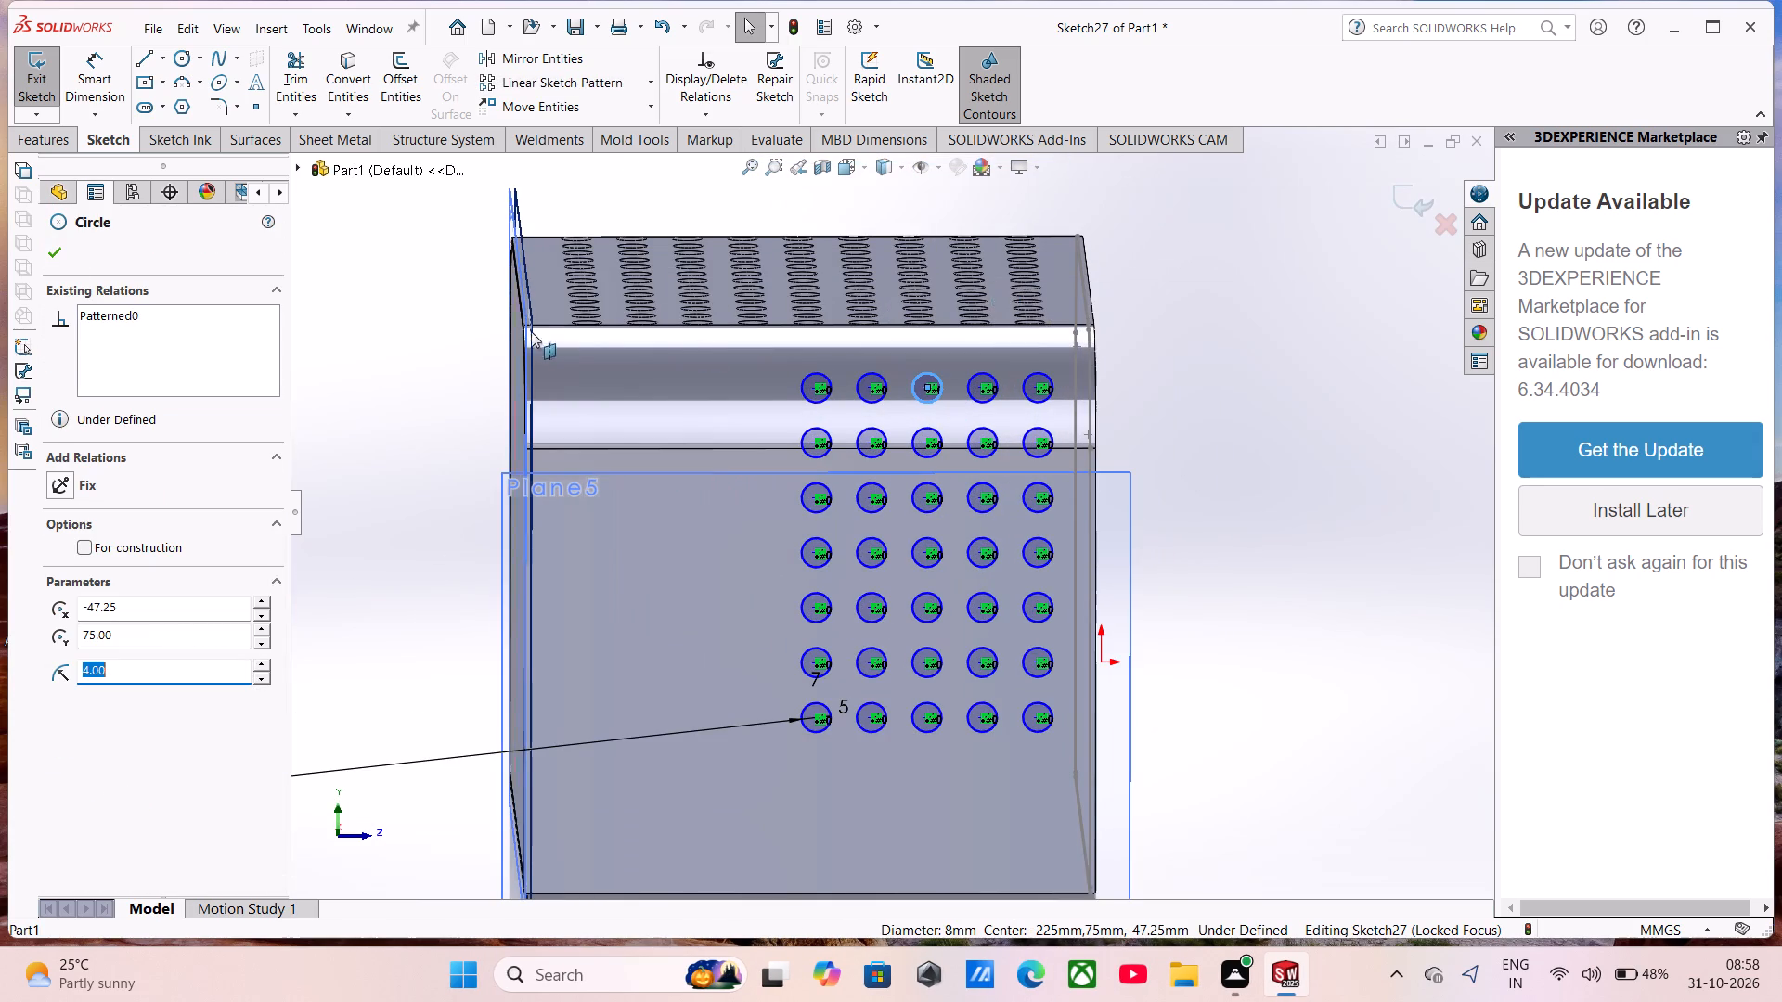
click(483, 333)
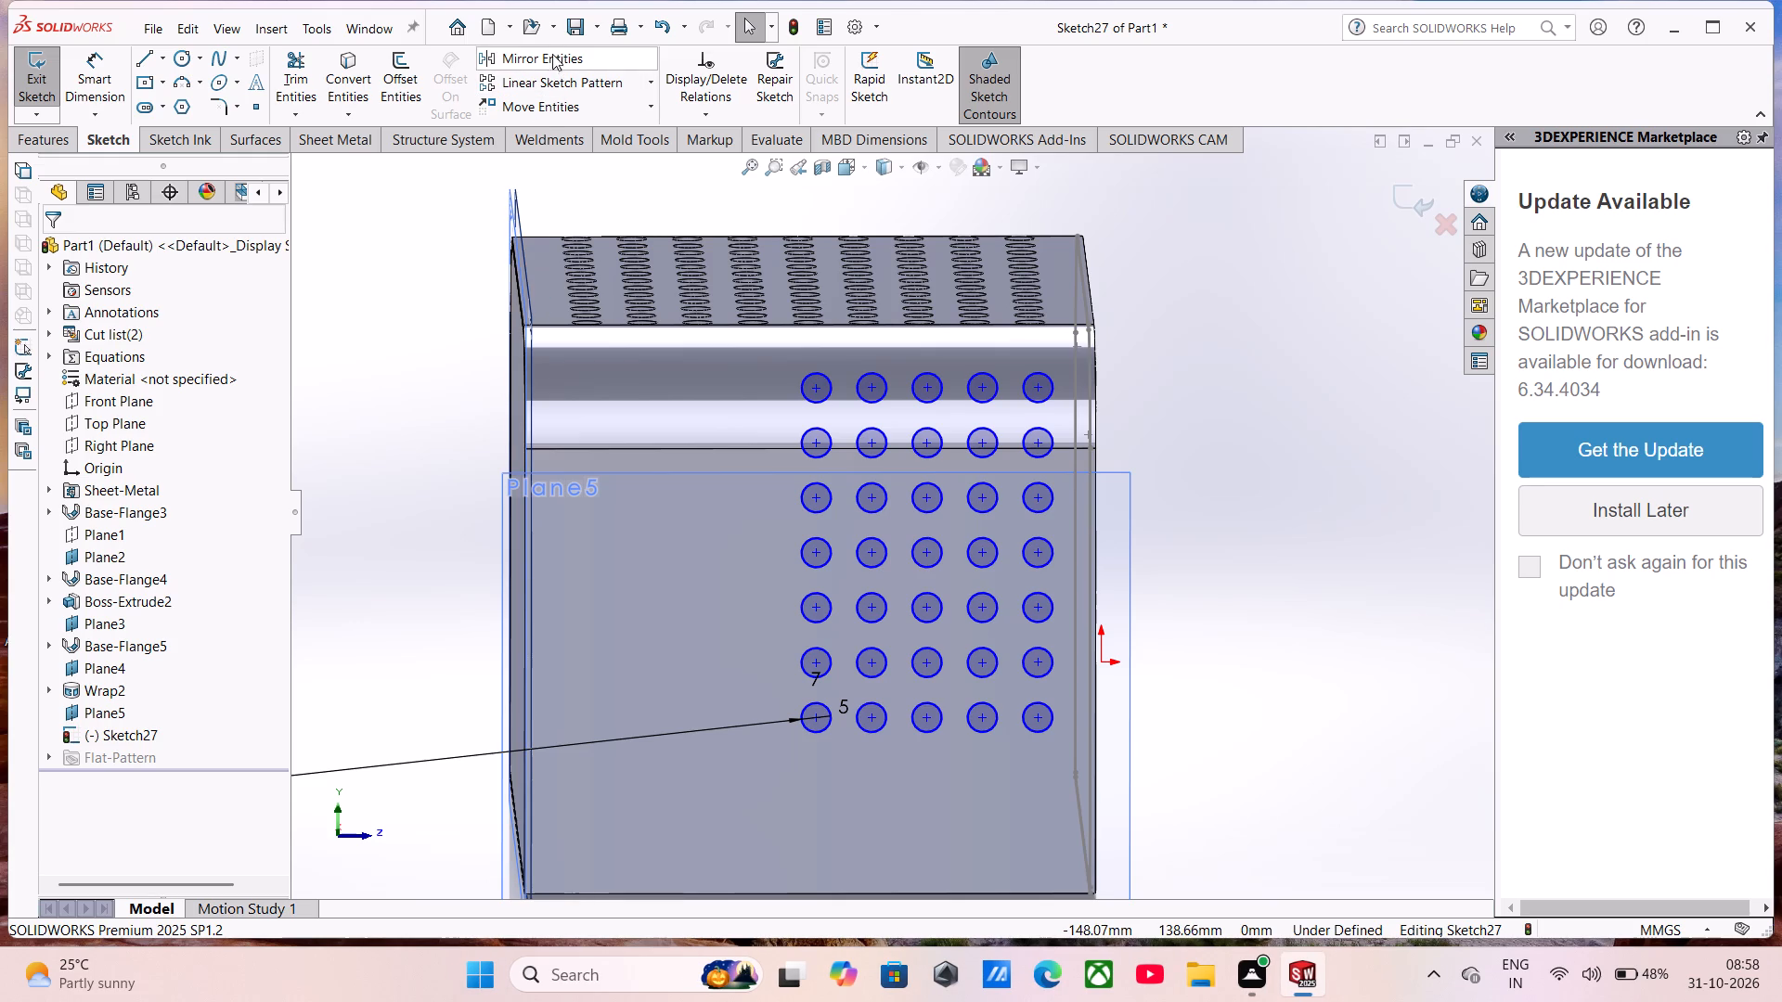
click(648, 80)
click(597, 117)
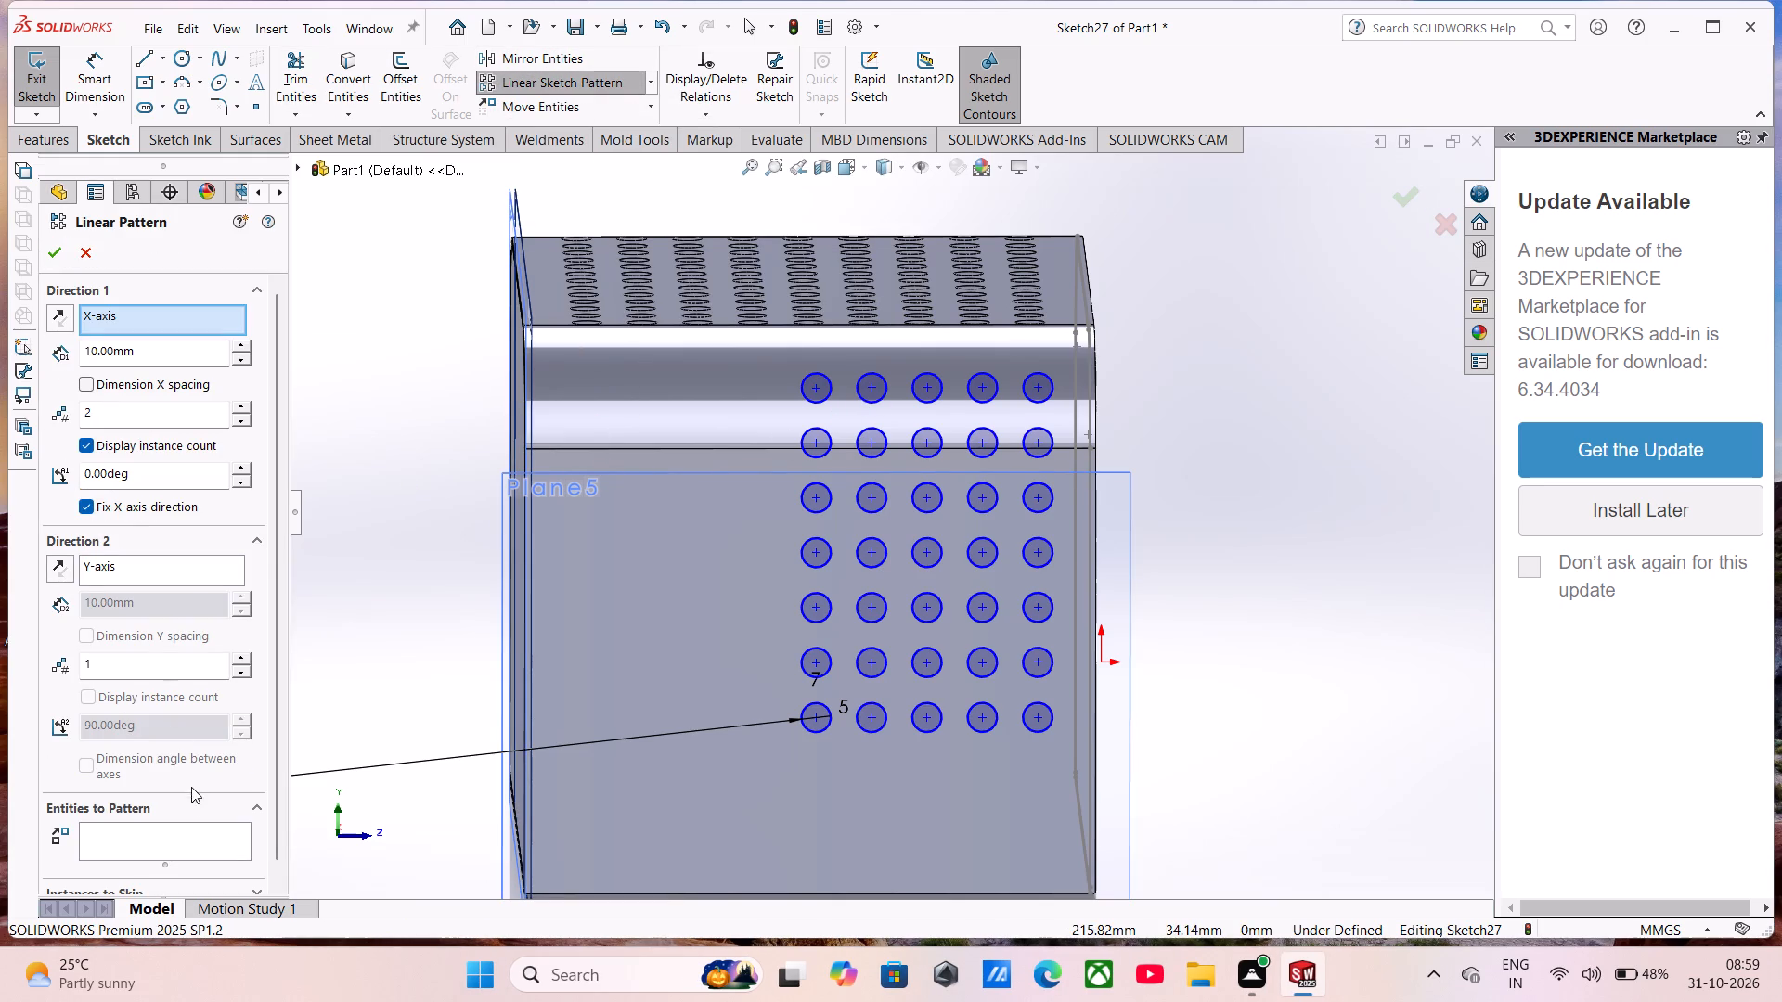
click(193, 846)
click(820, 371)
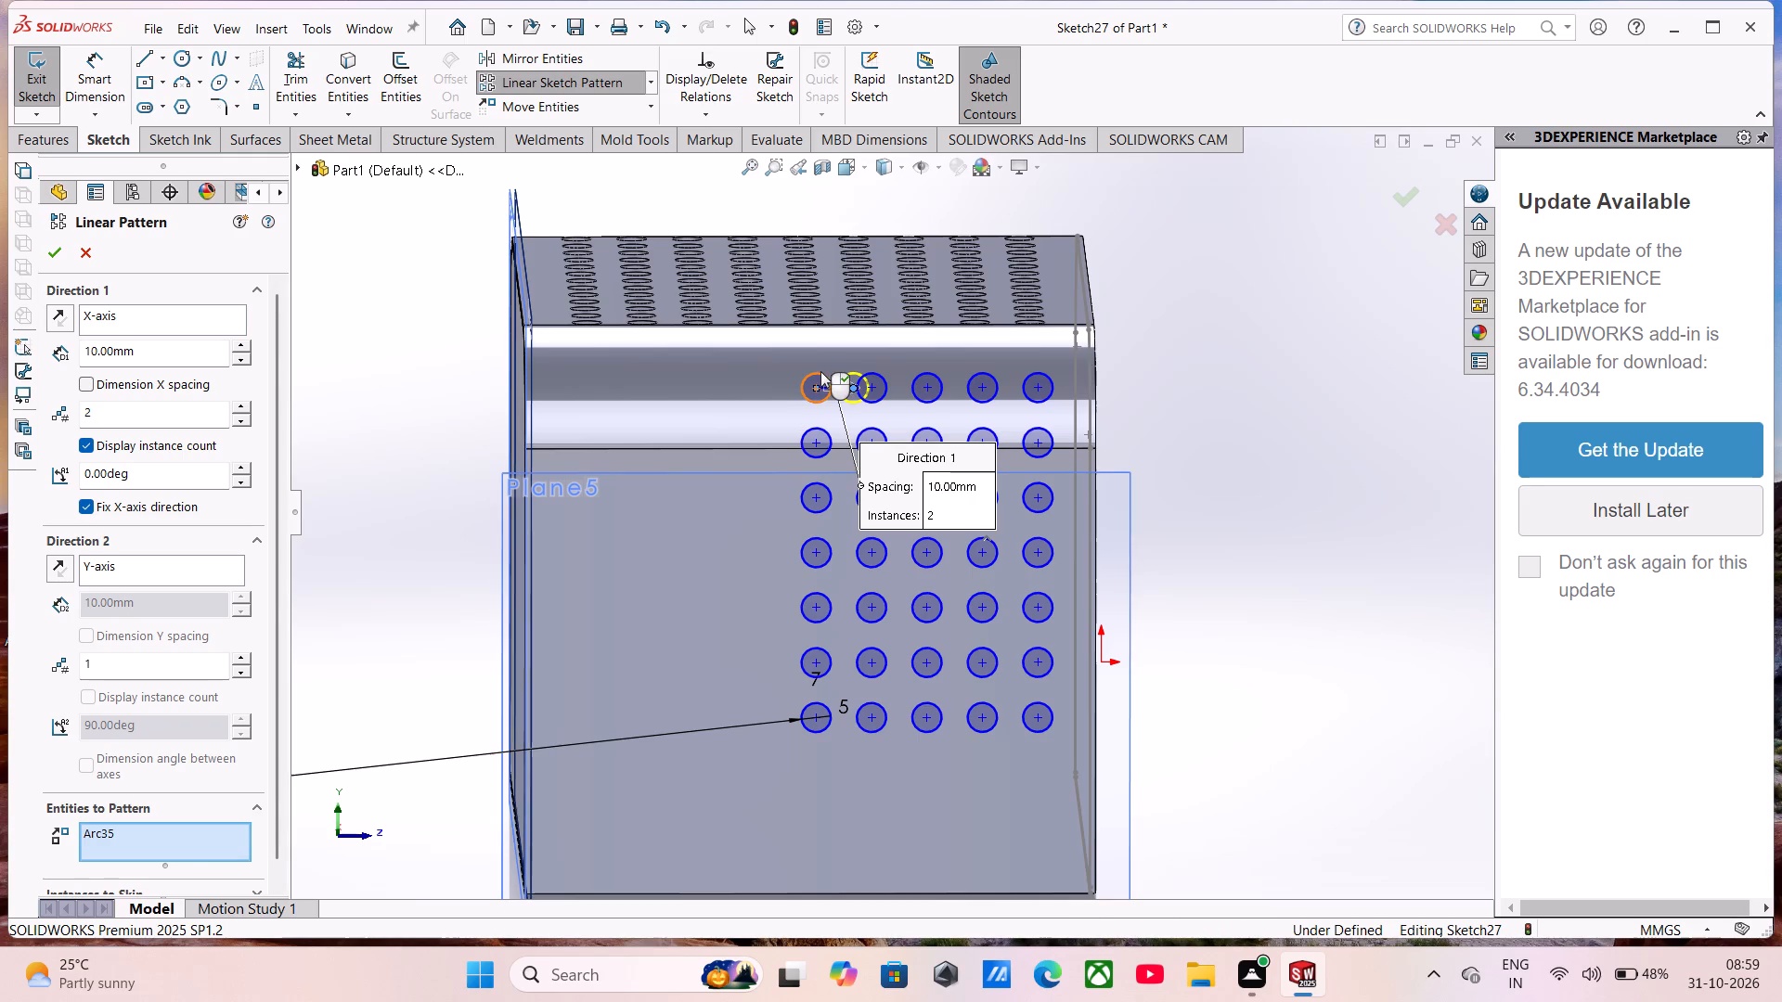
Enable the new pattern's Y-axis direction with 2 instances and set both the X and Y spacing to 15 mm.
click(149, 561)
click(160, 845)
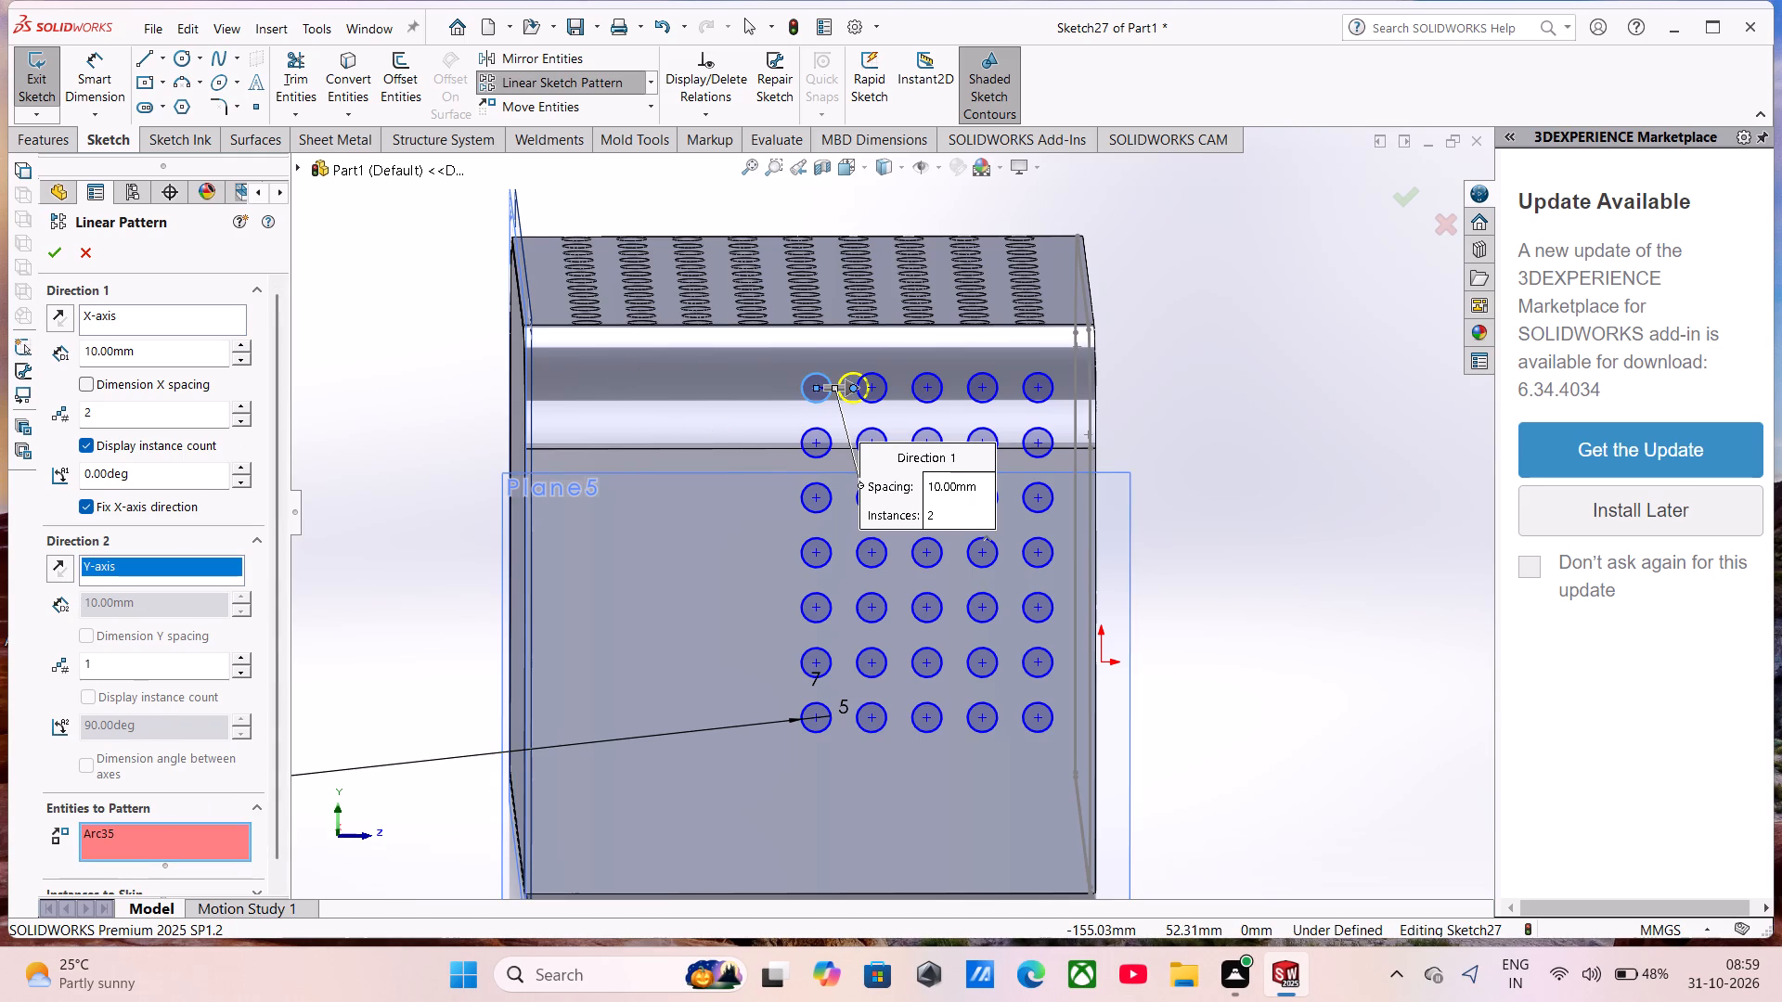
click(241, 659)
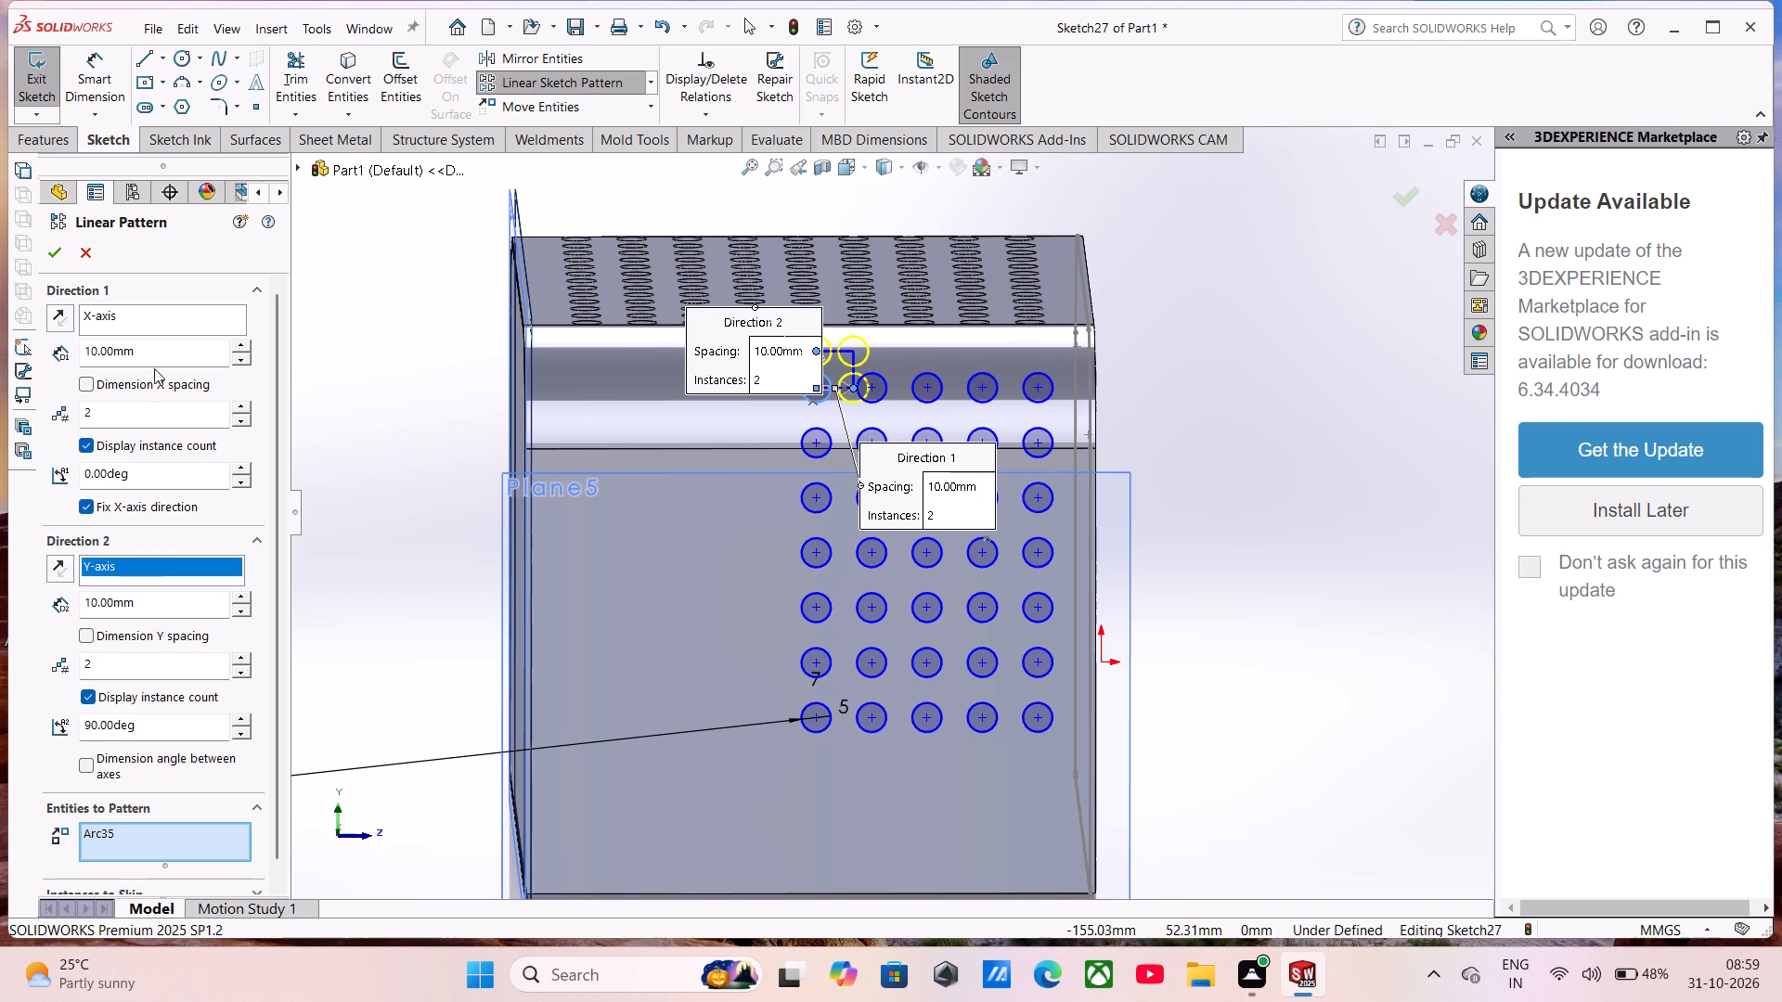
drag(154, 360, 50, 370)
text(15)
drag(168, 610, 0, 626)
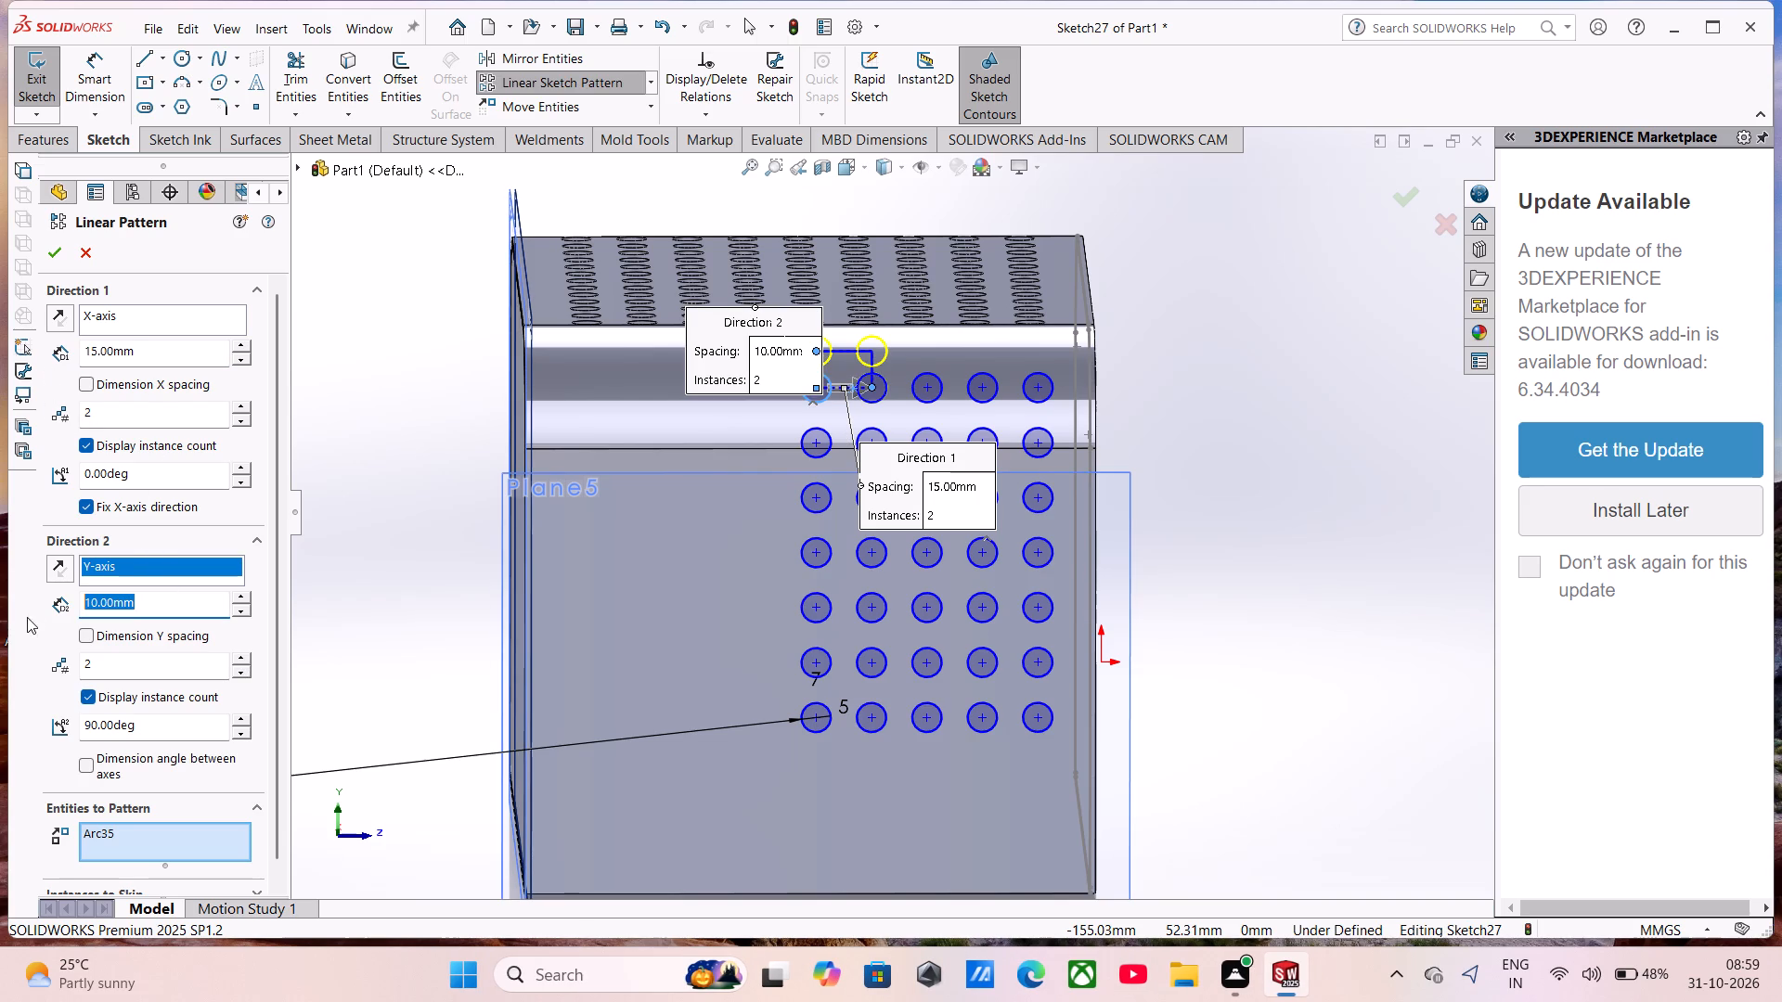
text(15)
key(Return)
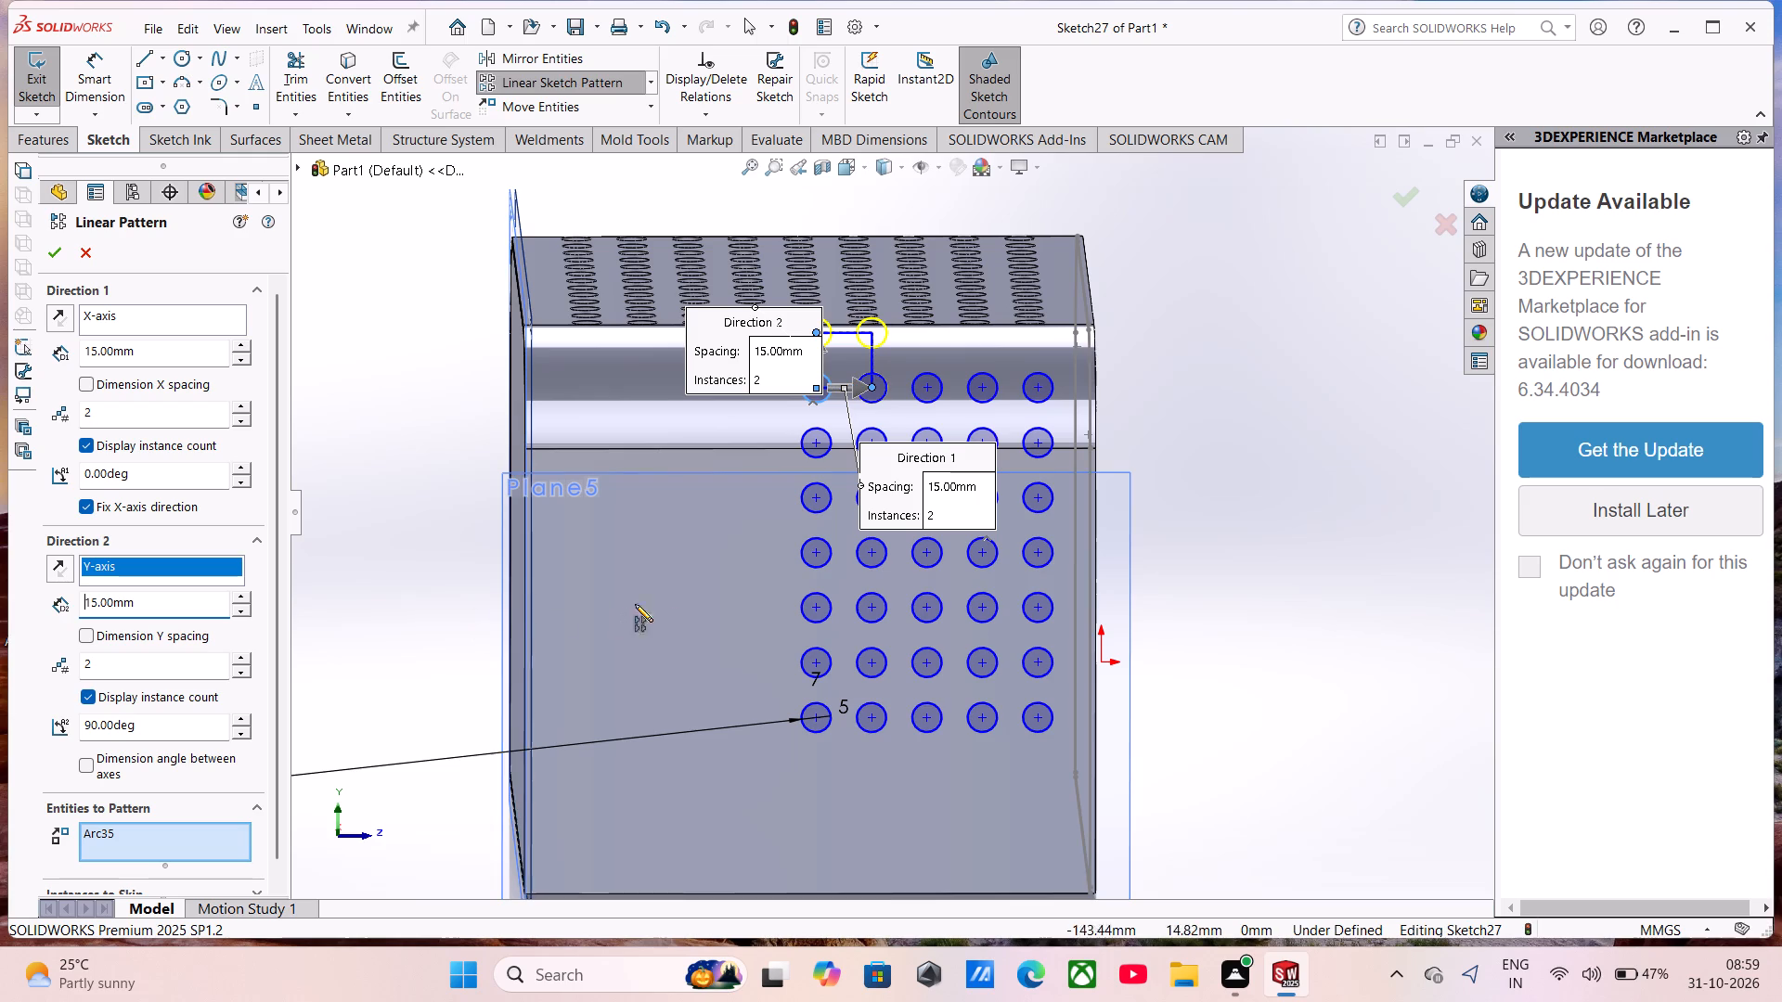
Set the second pattern to 5 instances along the X-axis and 3 along the Y-axis, and complete it.
middle_drag(669, 542, 668, 568)
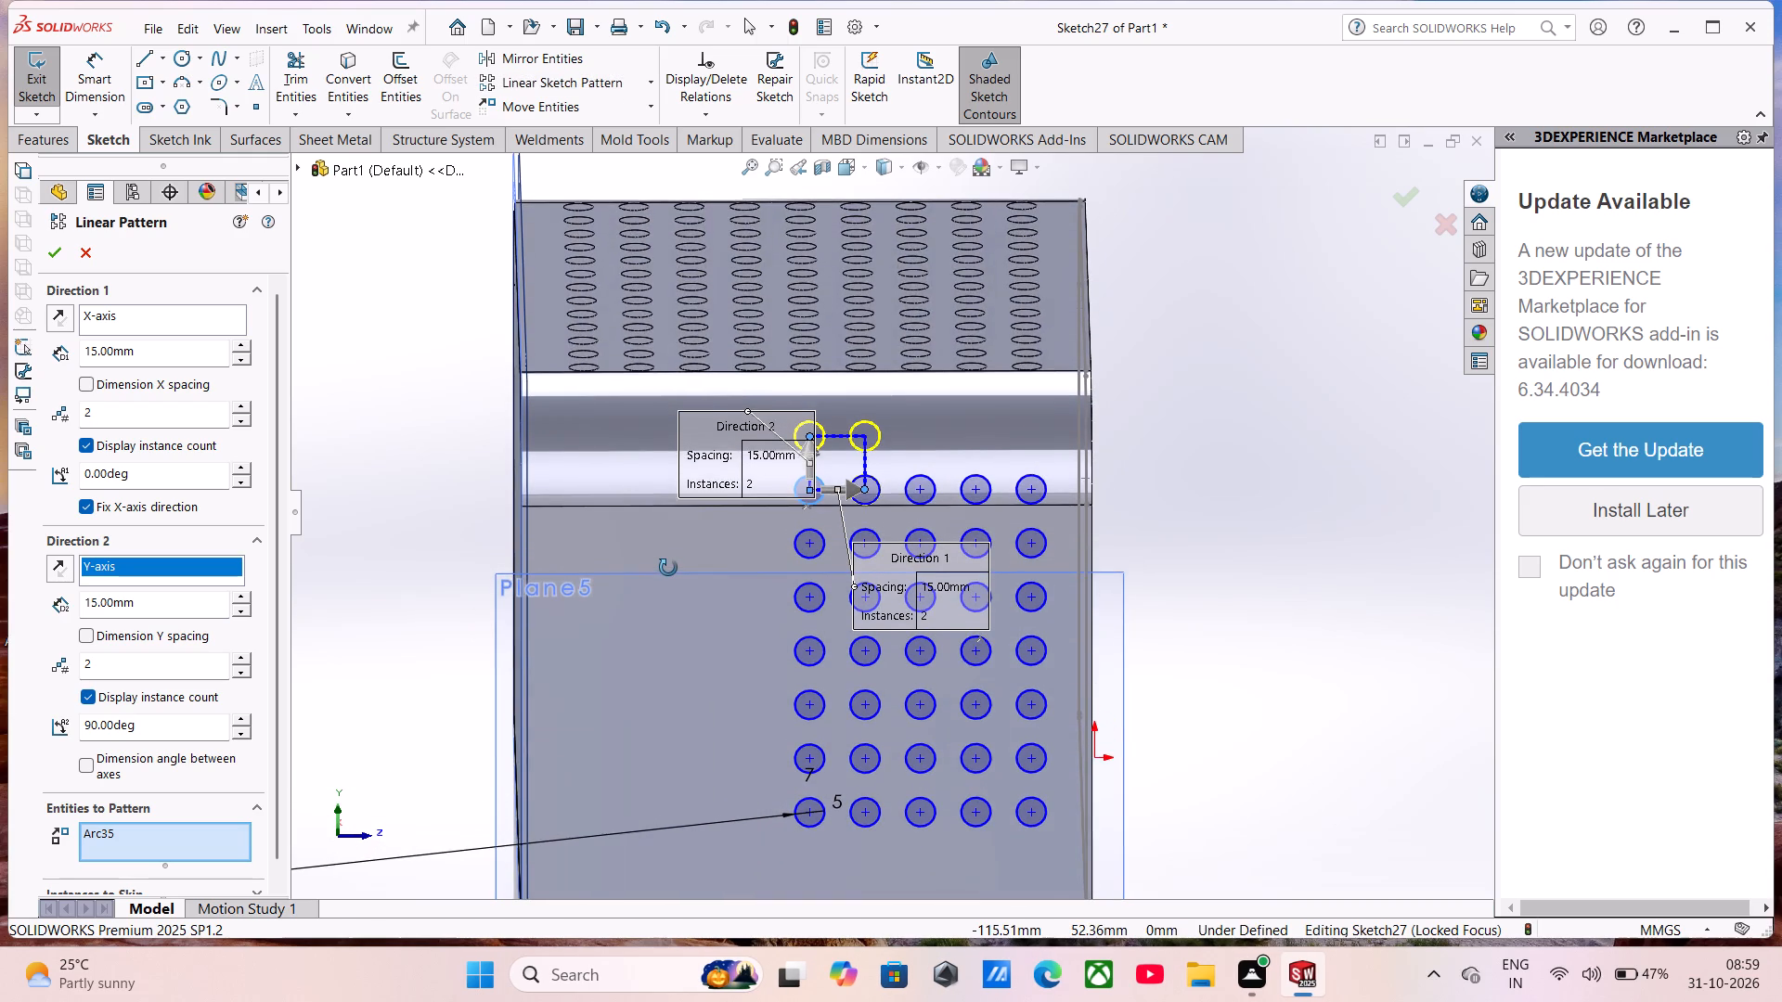
middle_drag(668, 568, 664, 523)
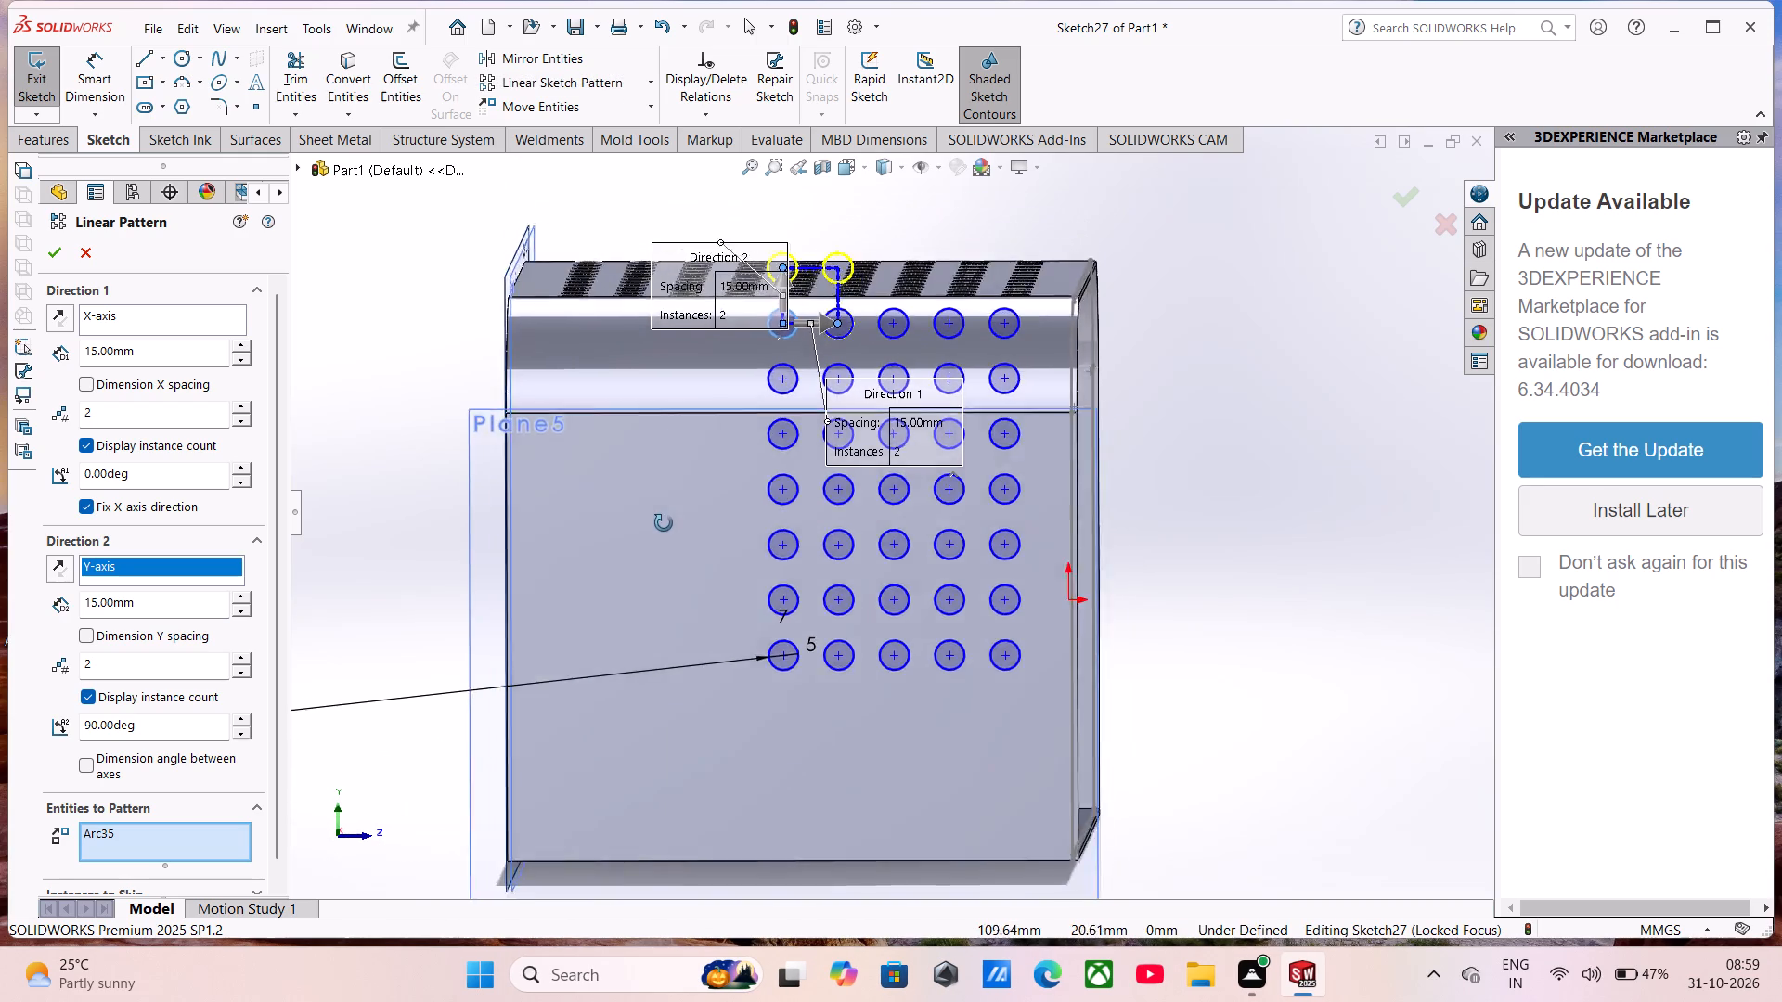
middle_drag(664, 523, 671, 531)
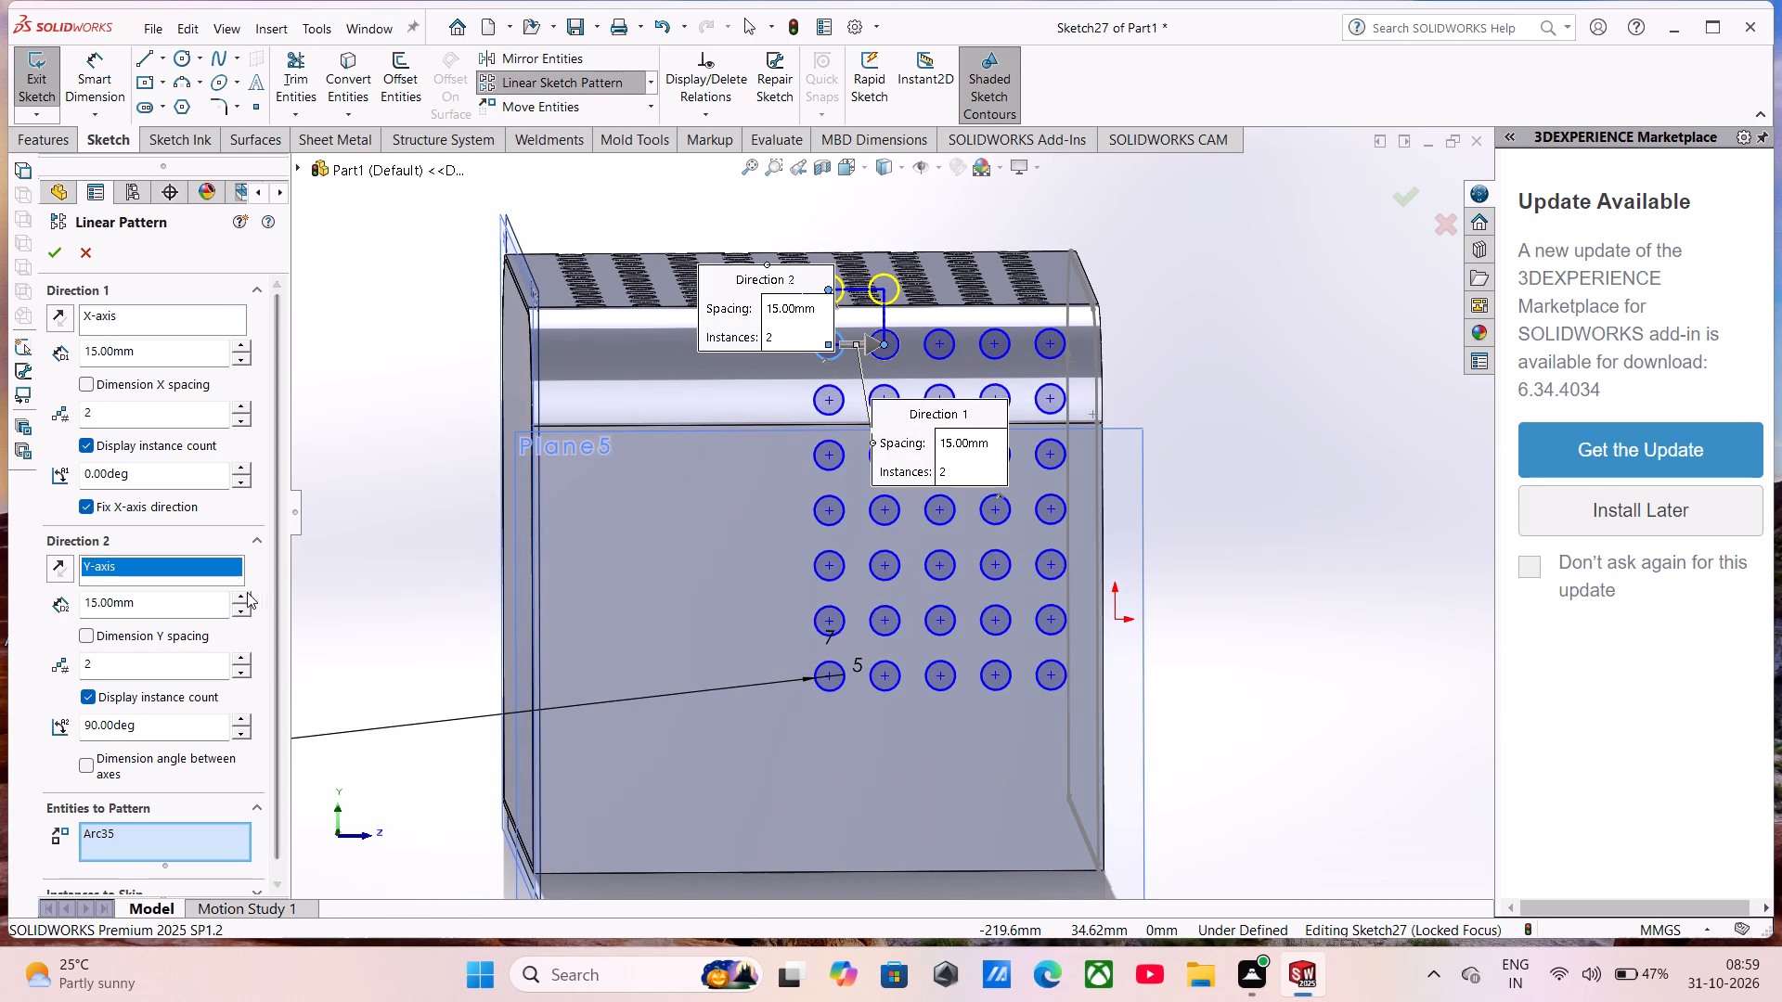
click(243, 592)
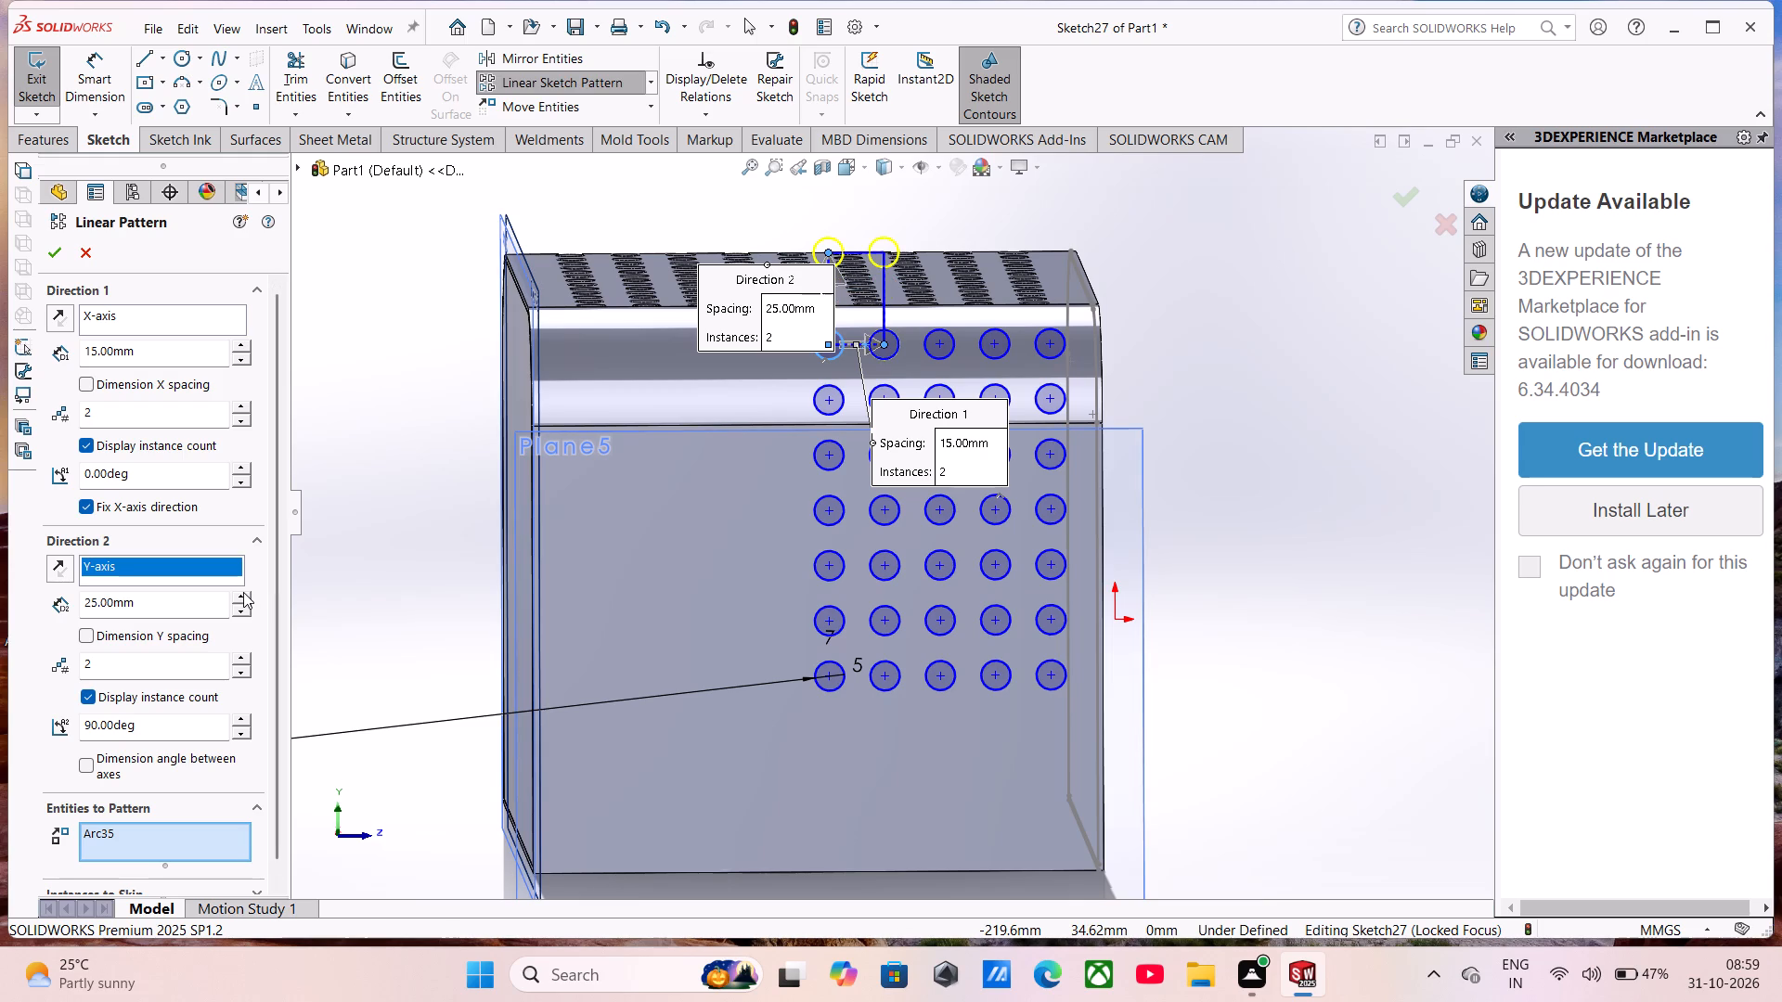
click(238, 611)
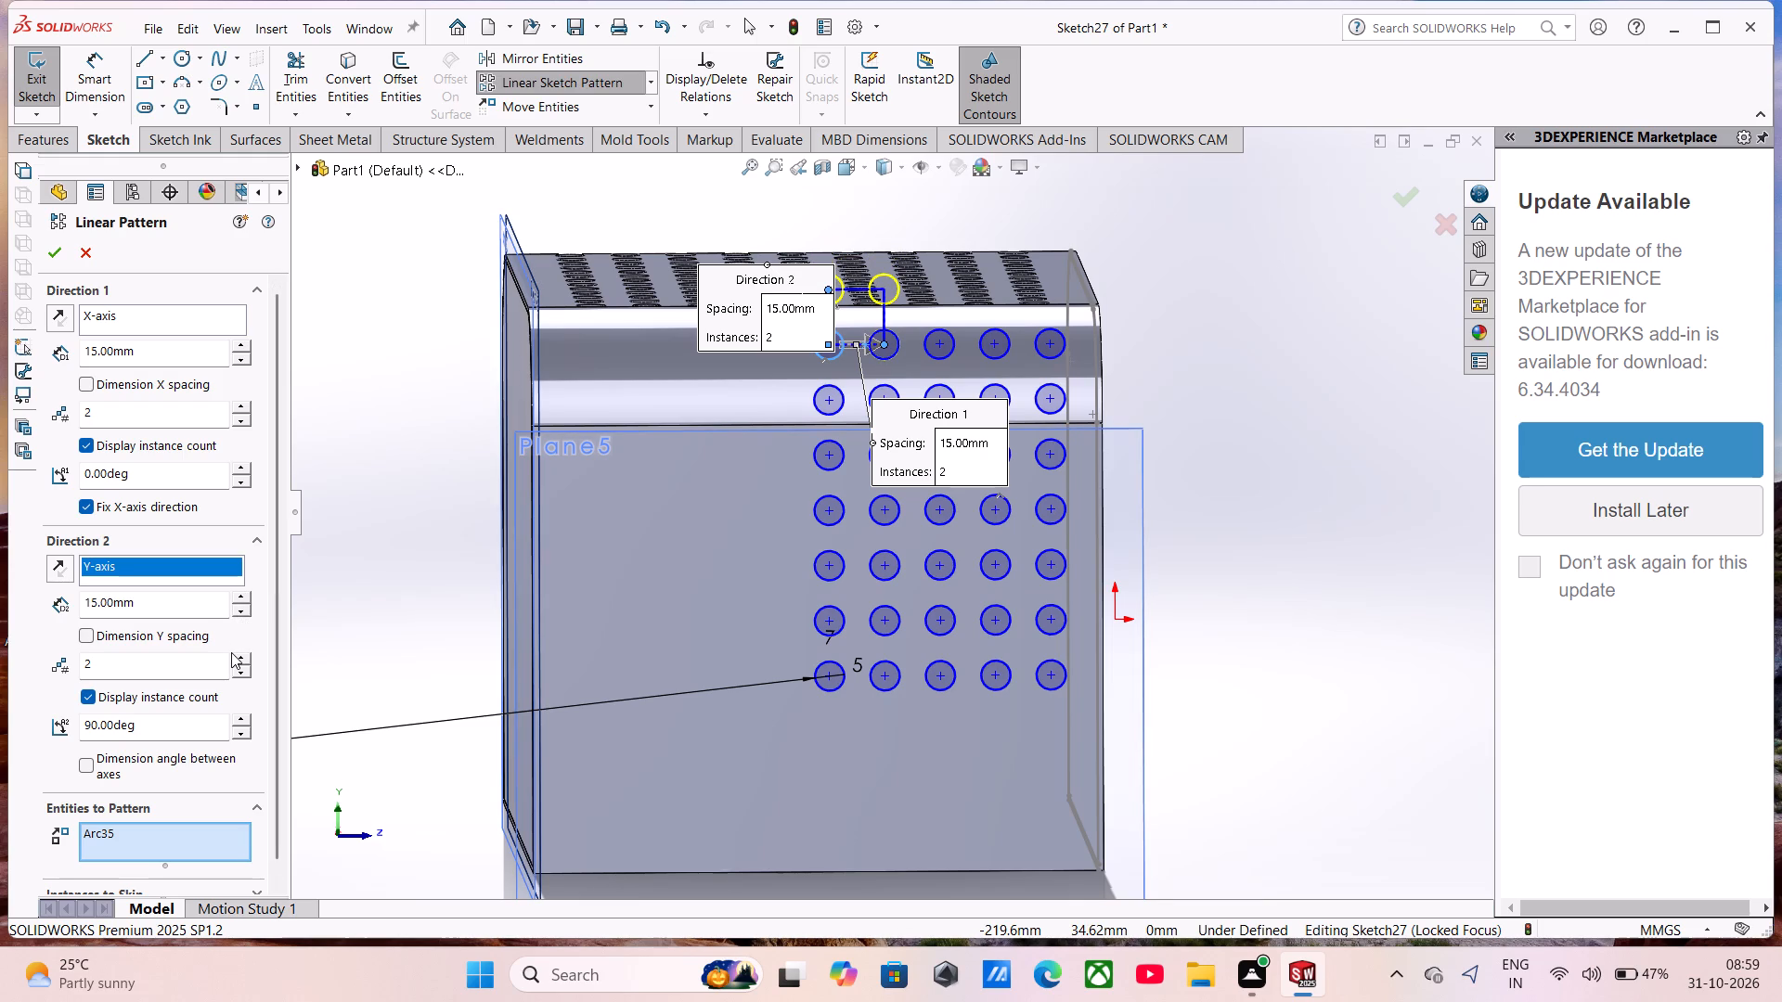
click(242, 656)
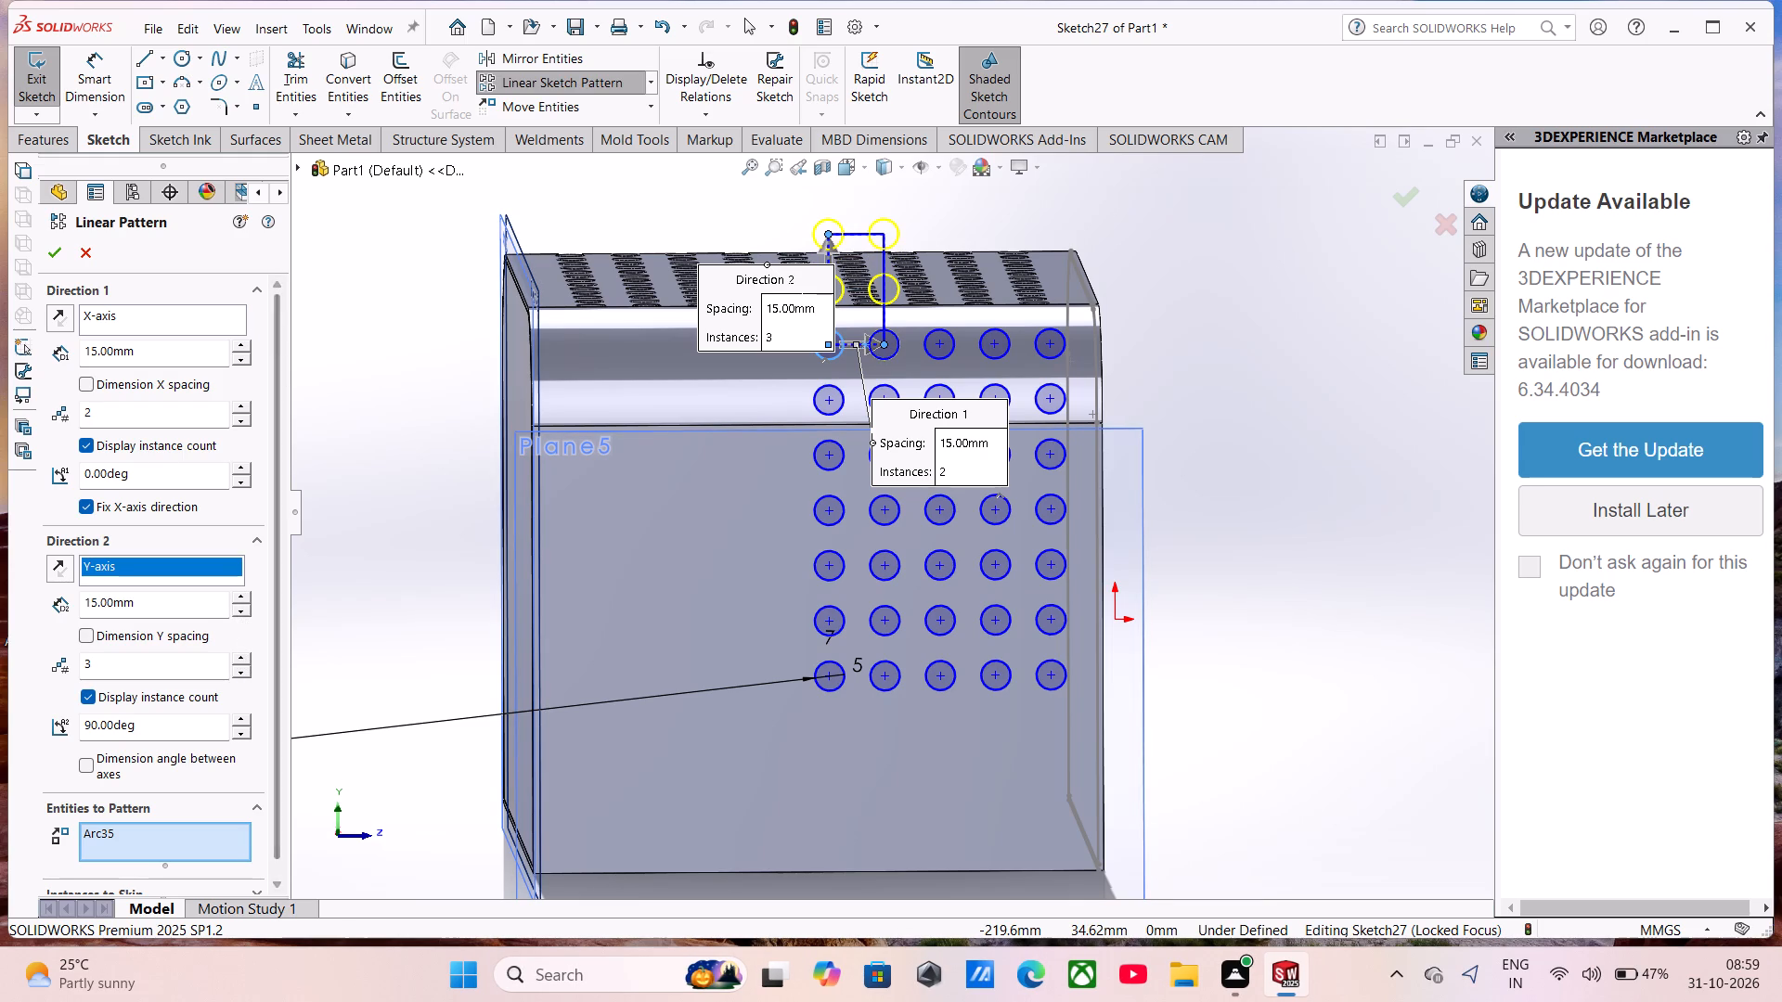
click(242, 404)
click(242, 404)
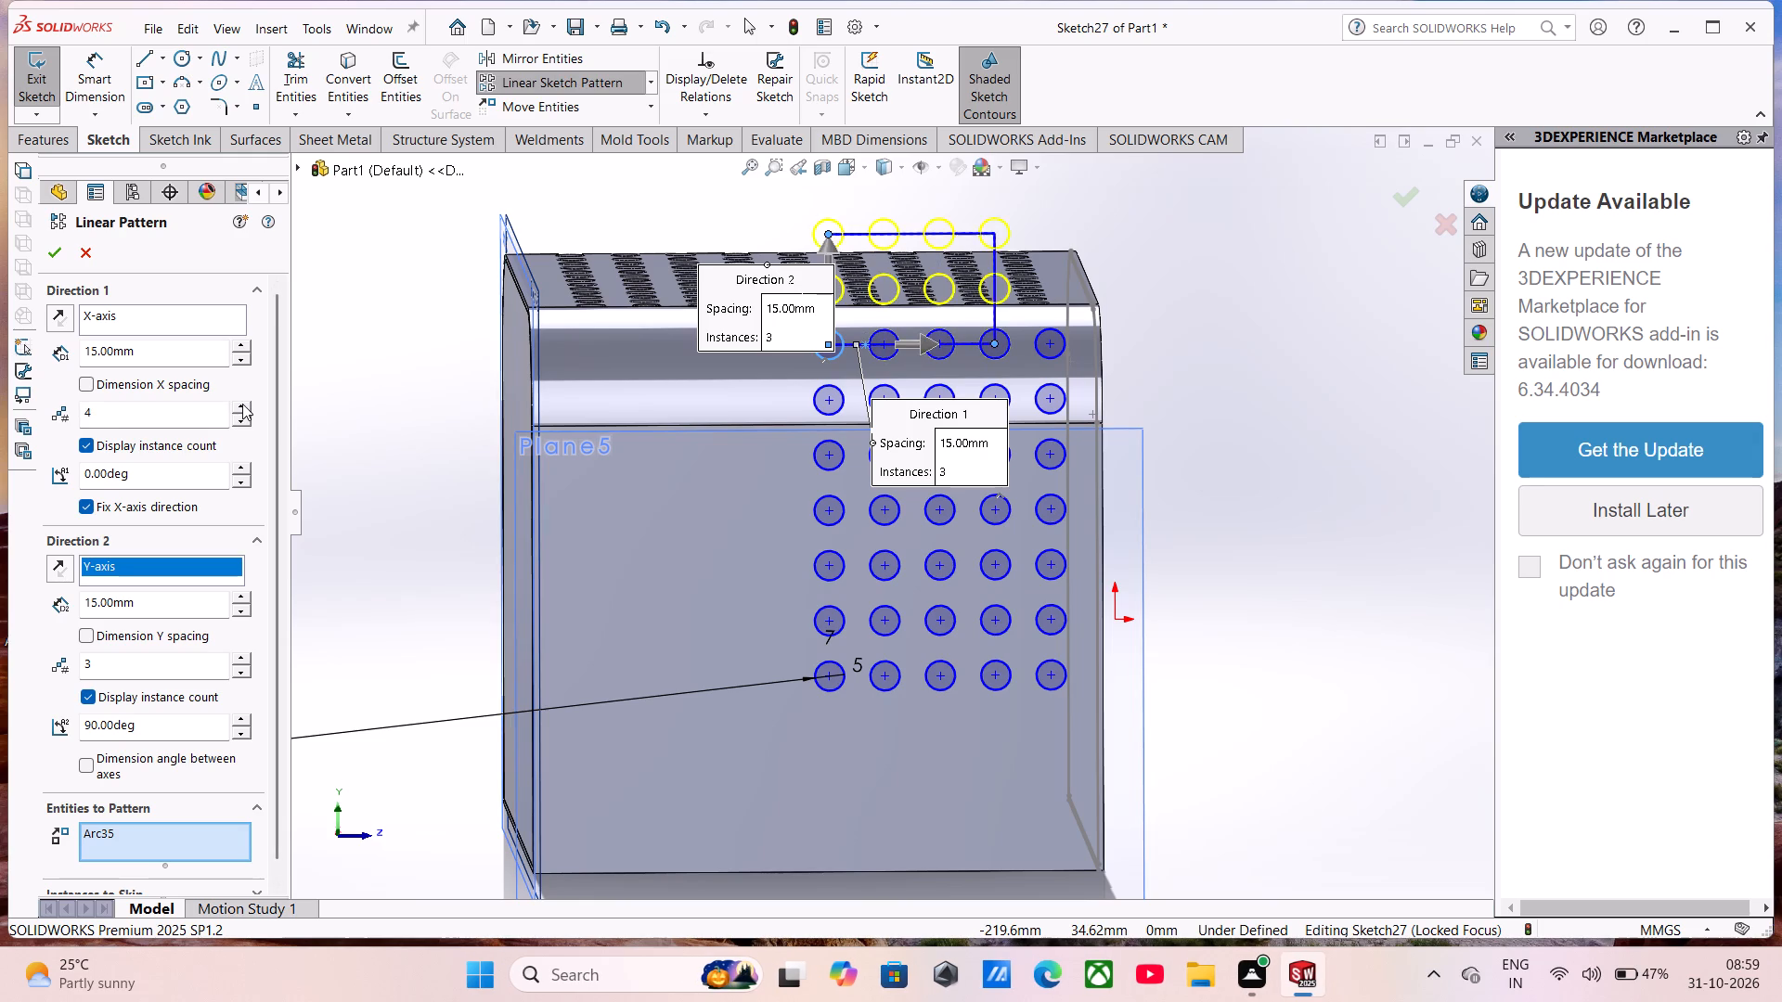
click(242, 404)
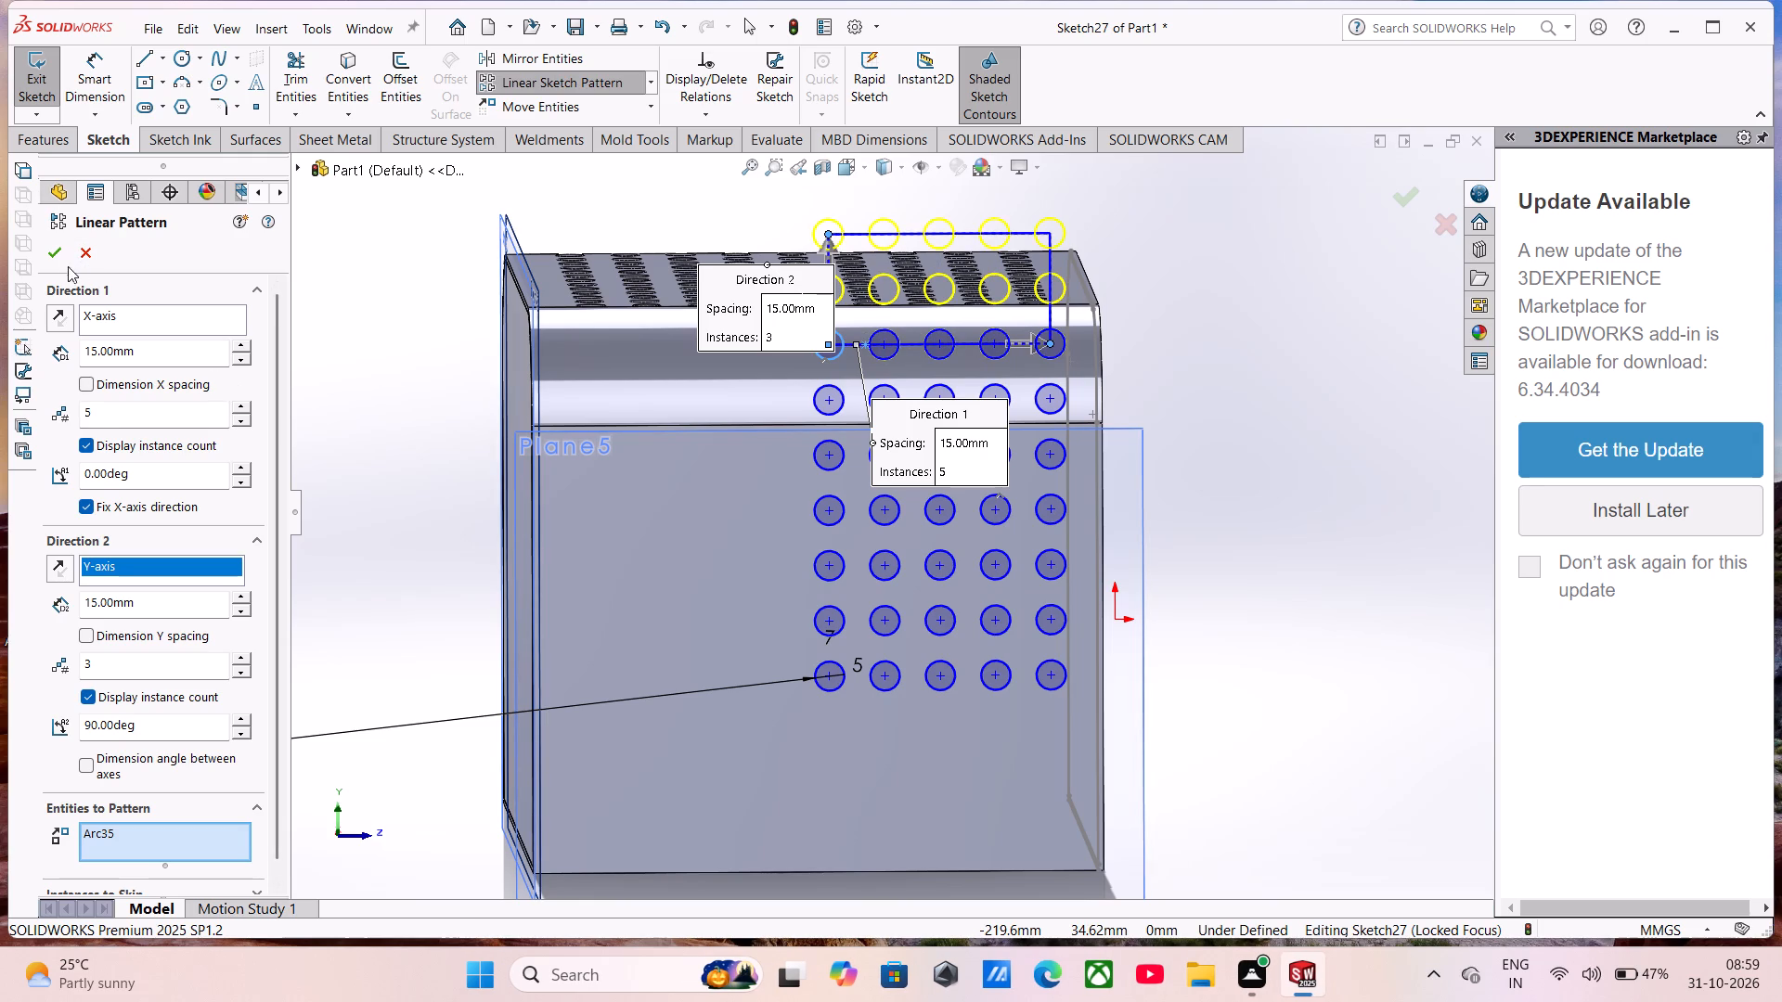
click(71, 167)
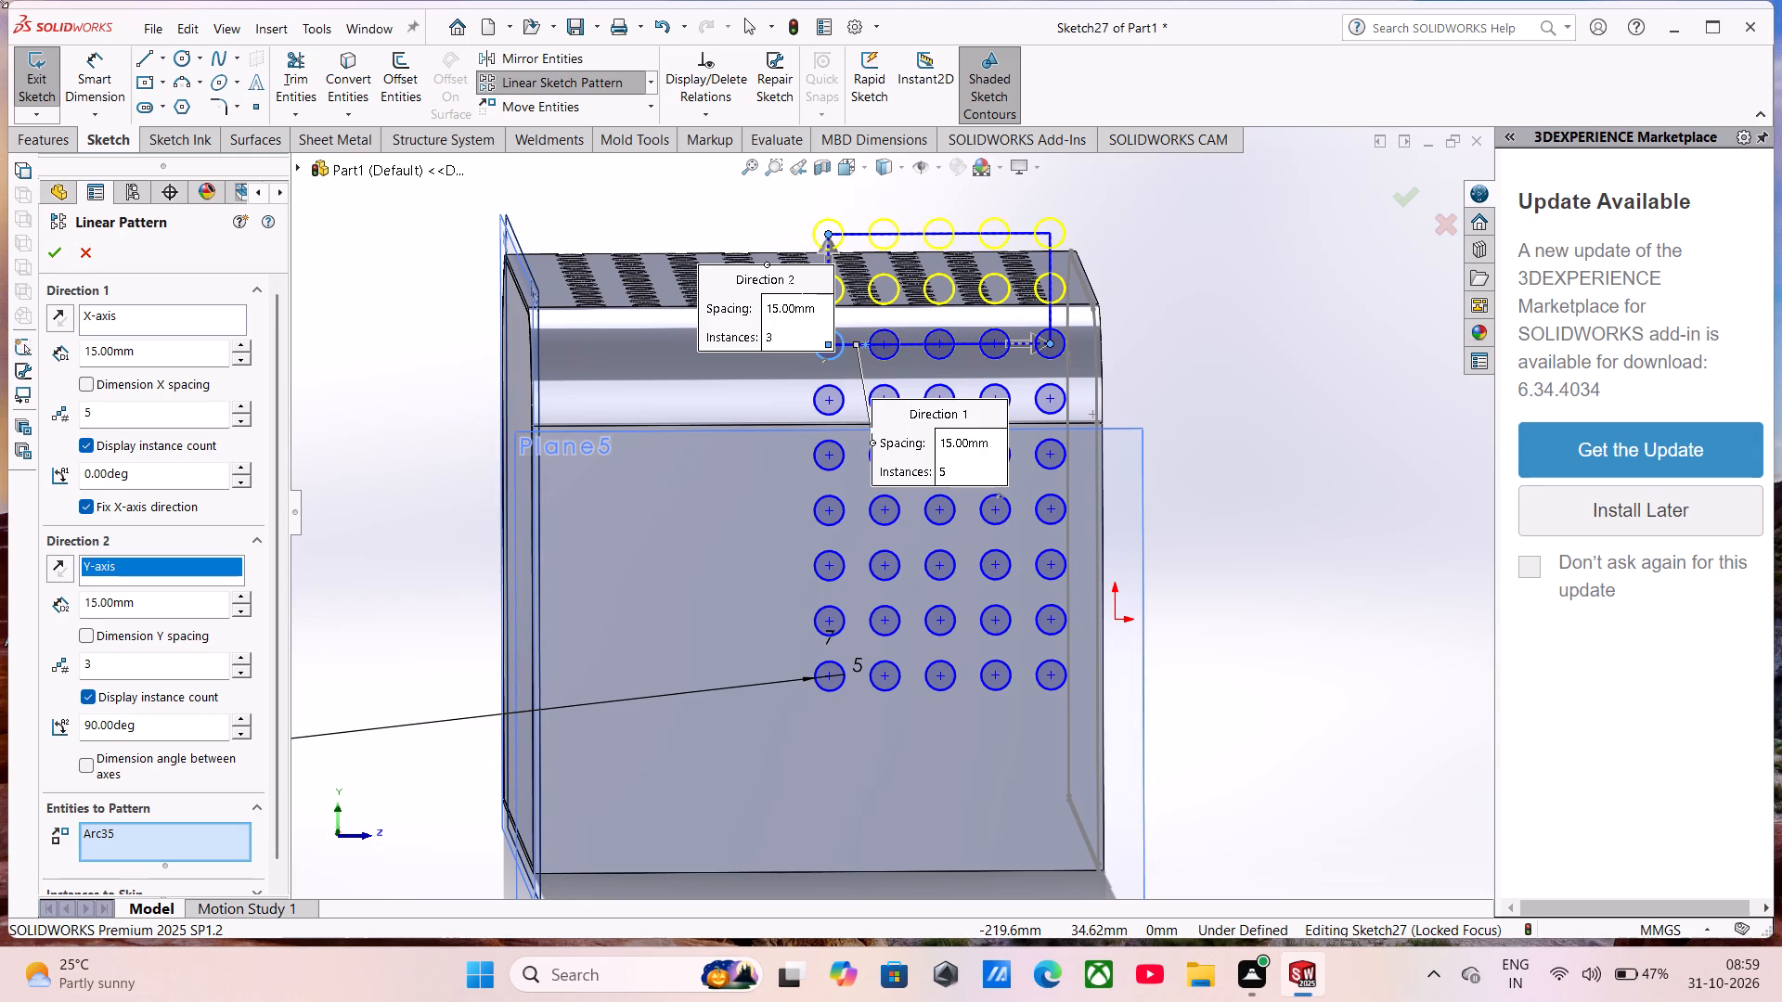
click(46, 251)
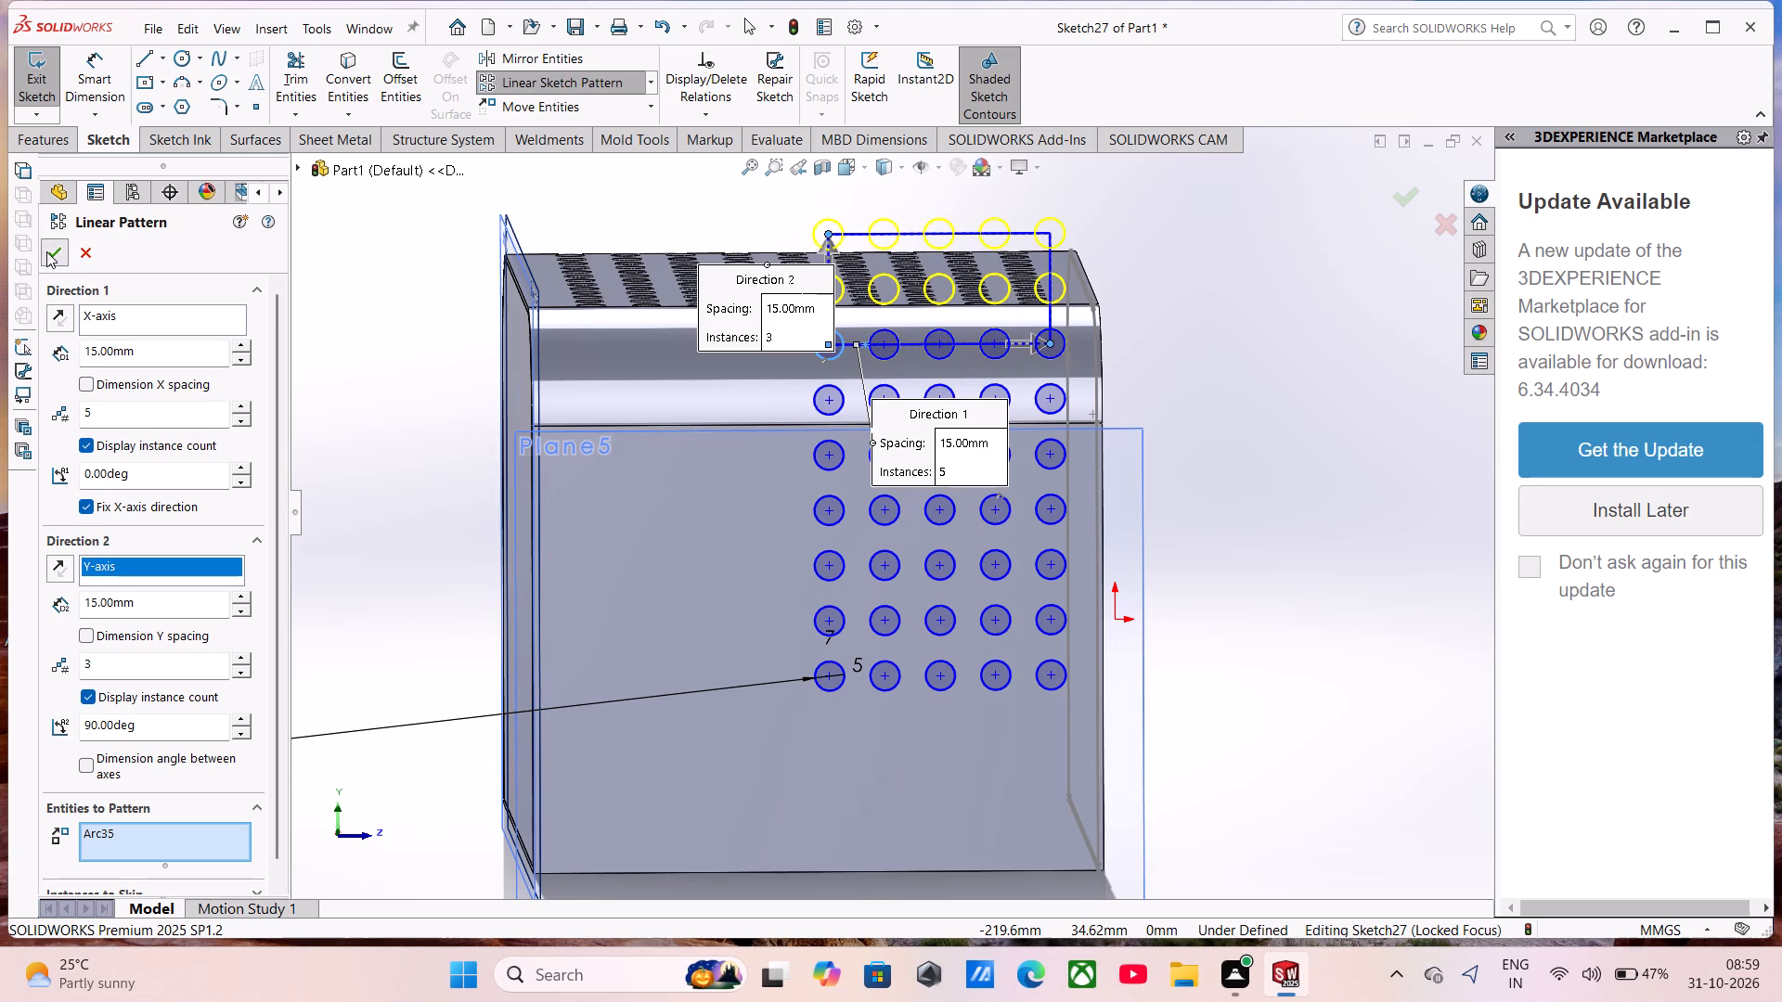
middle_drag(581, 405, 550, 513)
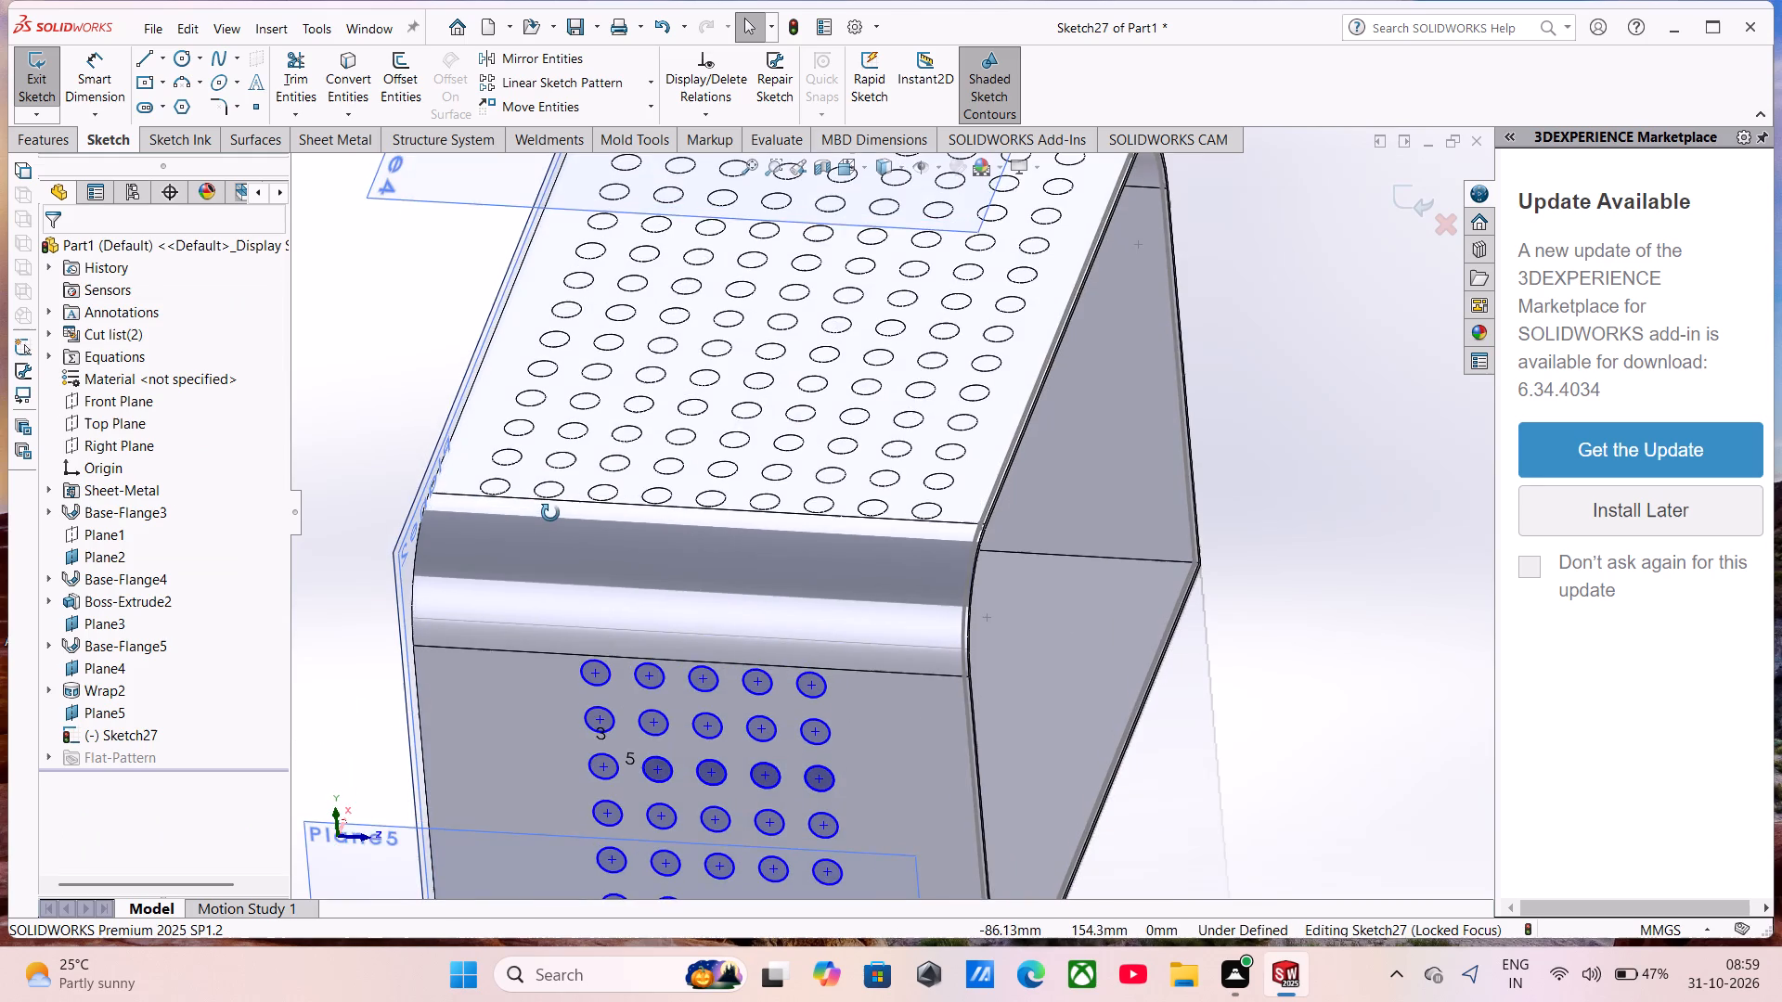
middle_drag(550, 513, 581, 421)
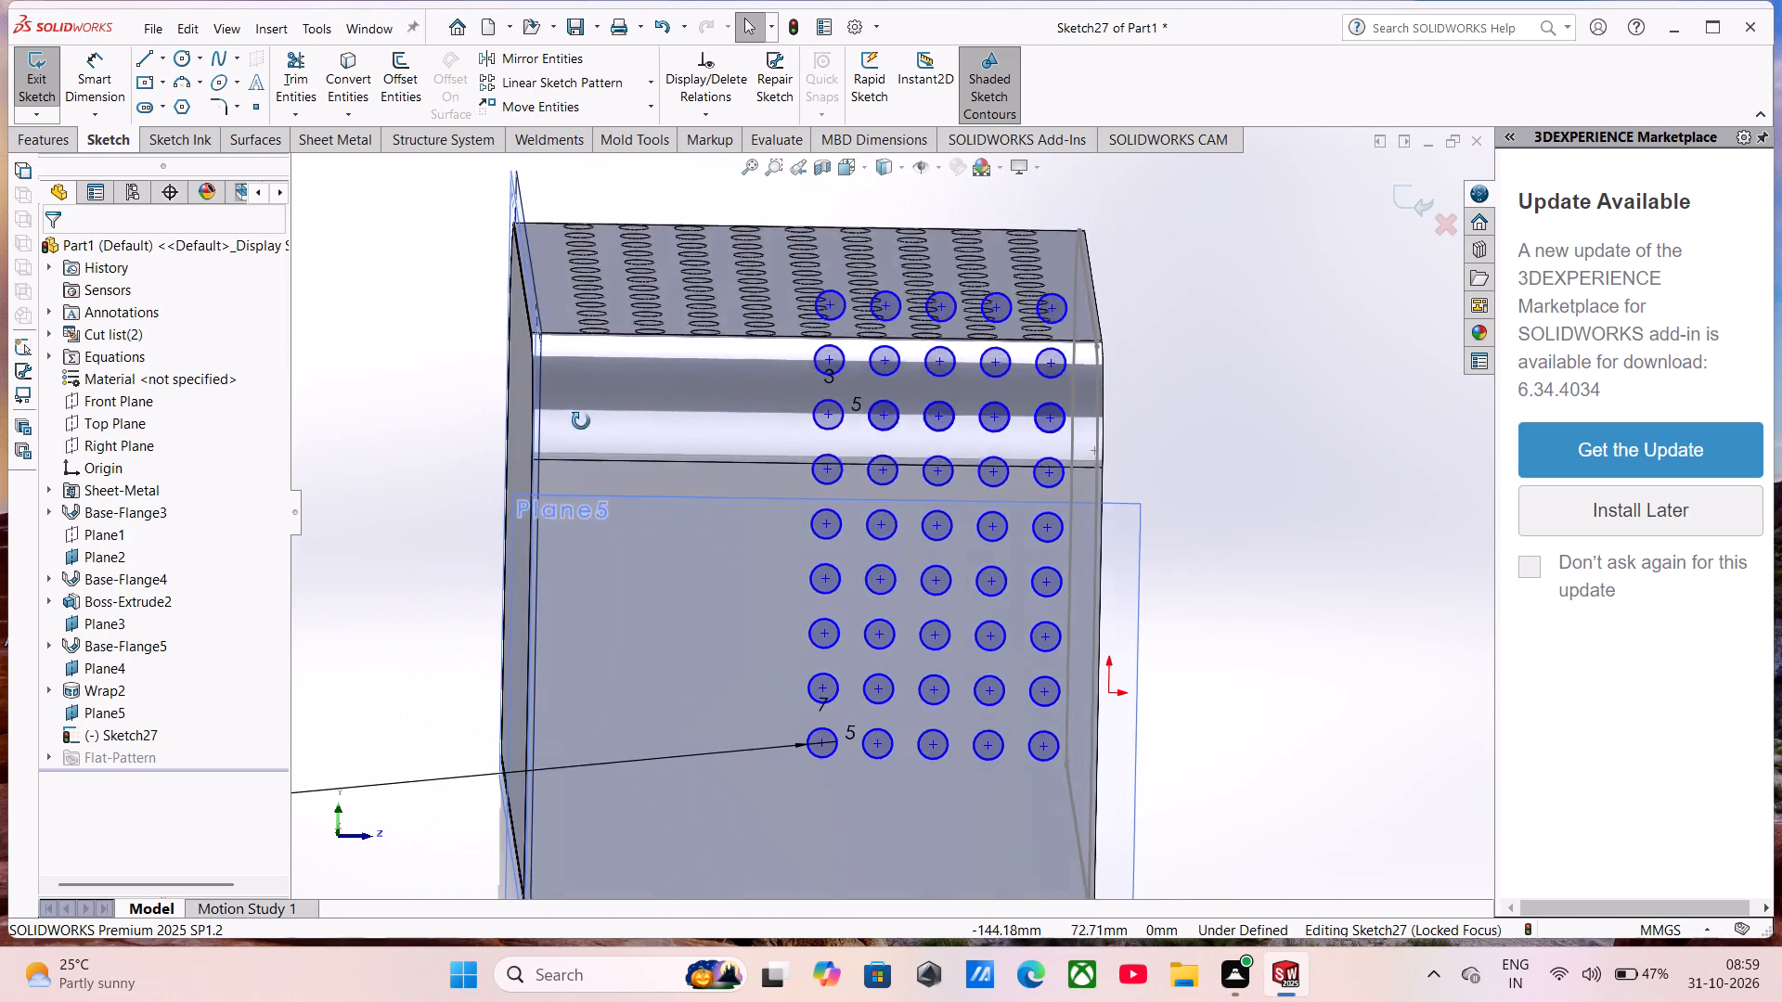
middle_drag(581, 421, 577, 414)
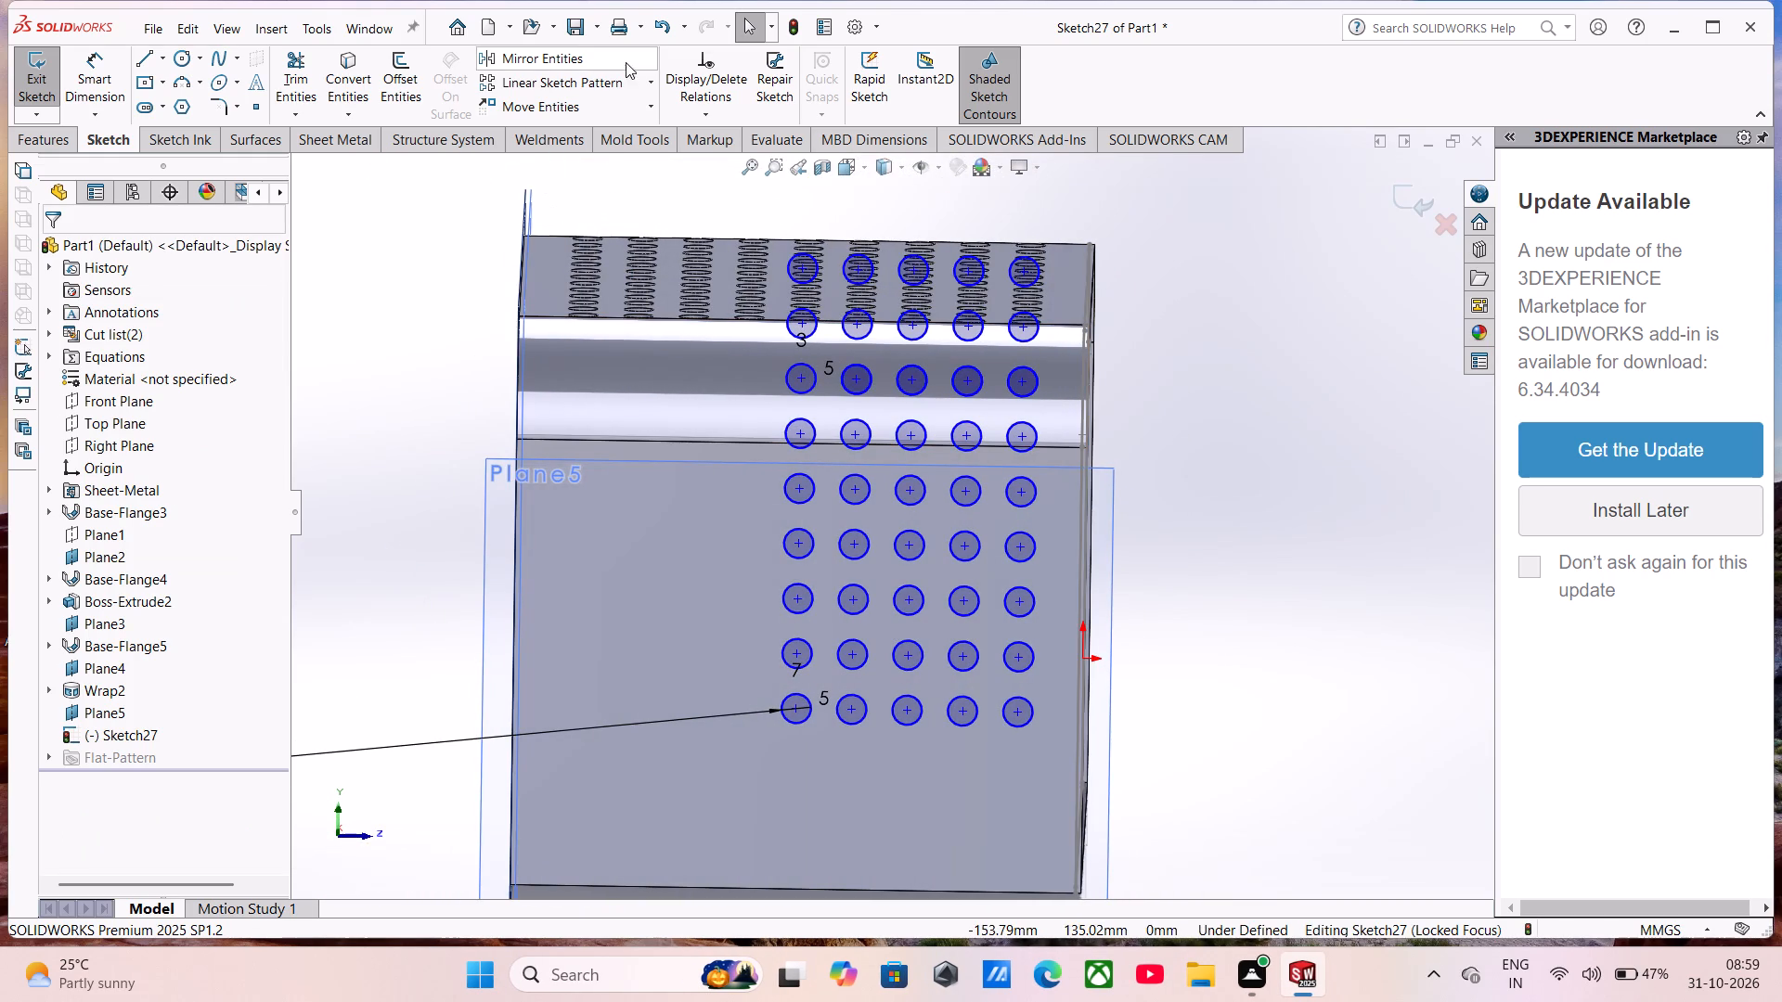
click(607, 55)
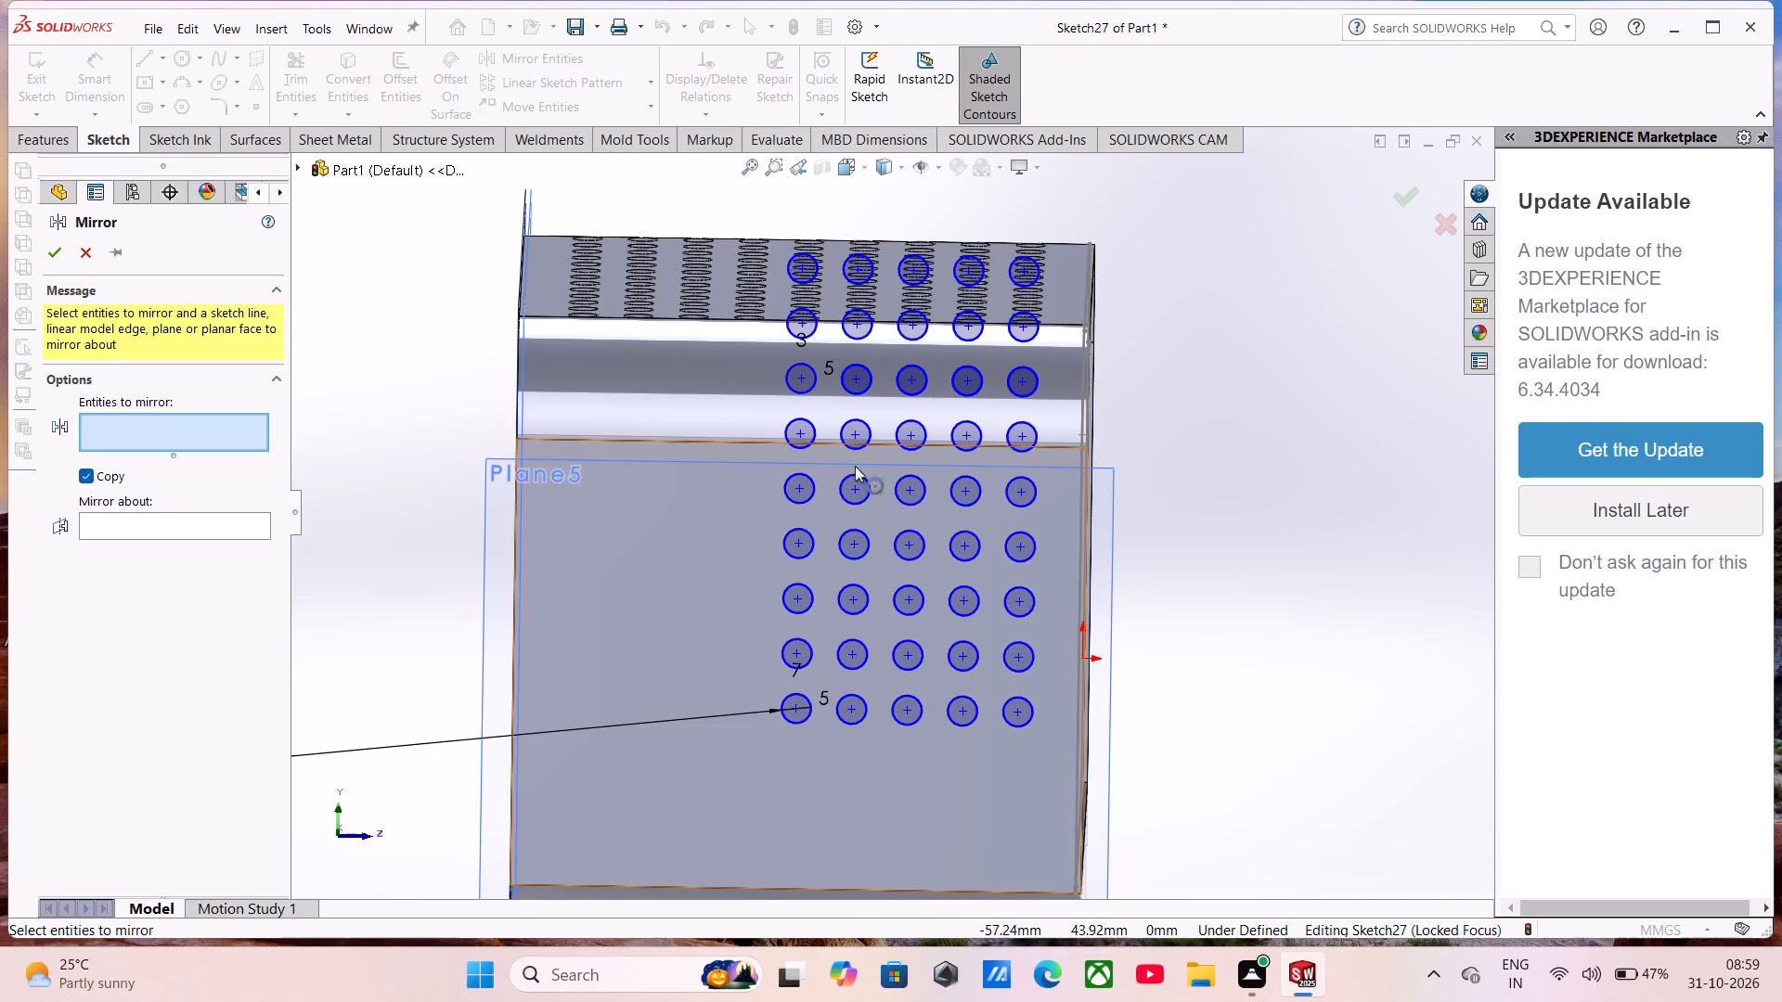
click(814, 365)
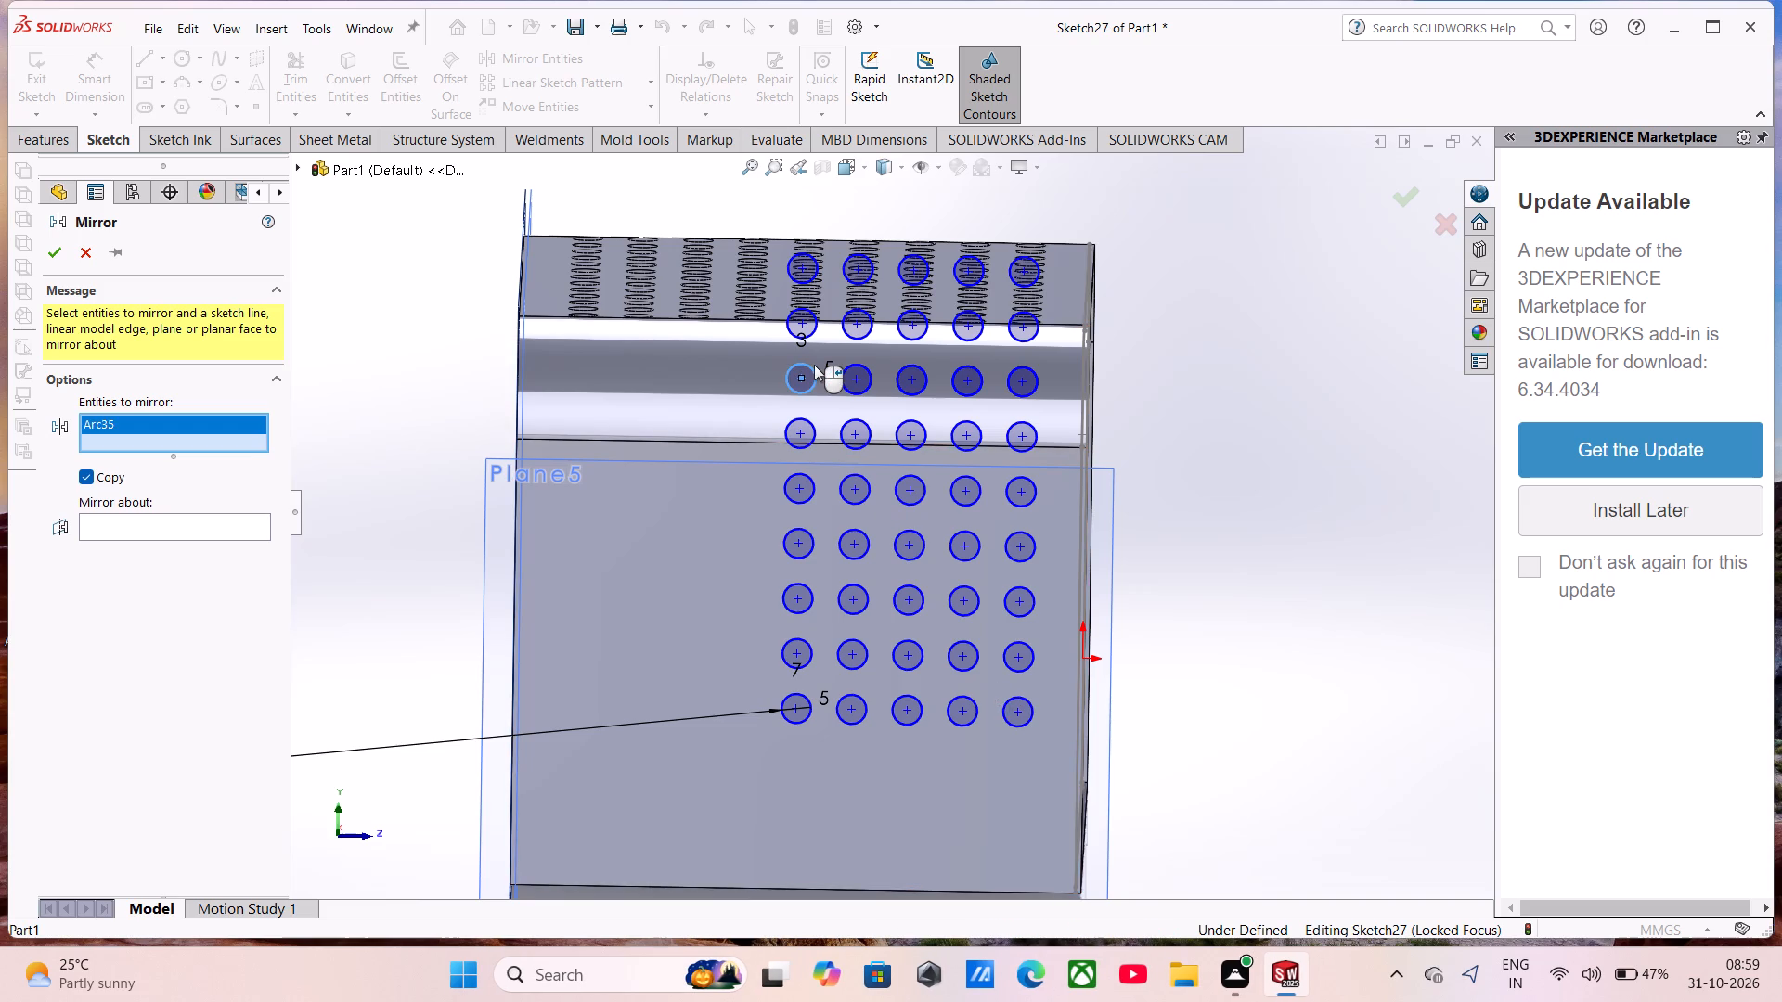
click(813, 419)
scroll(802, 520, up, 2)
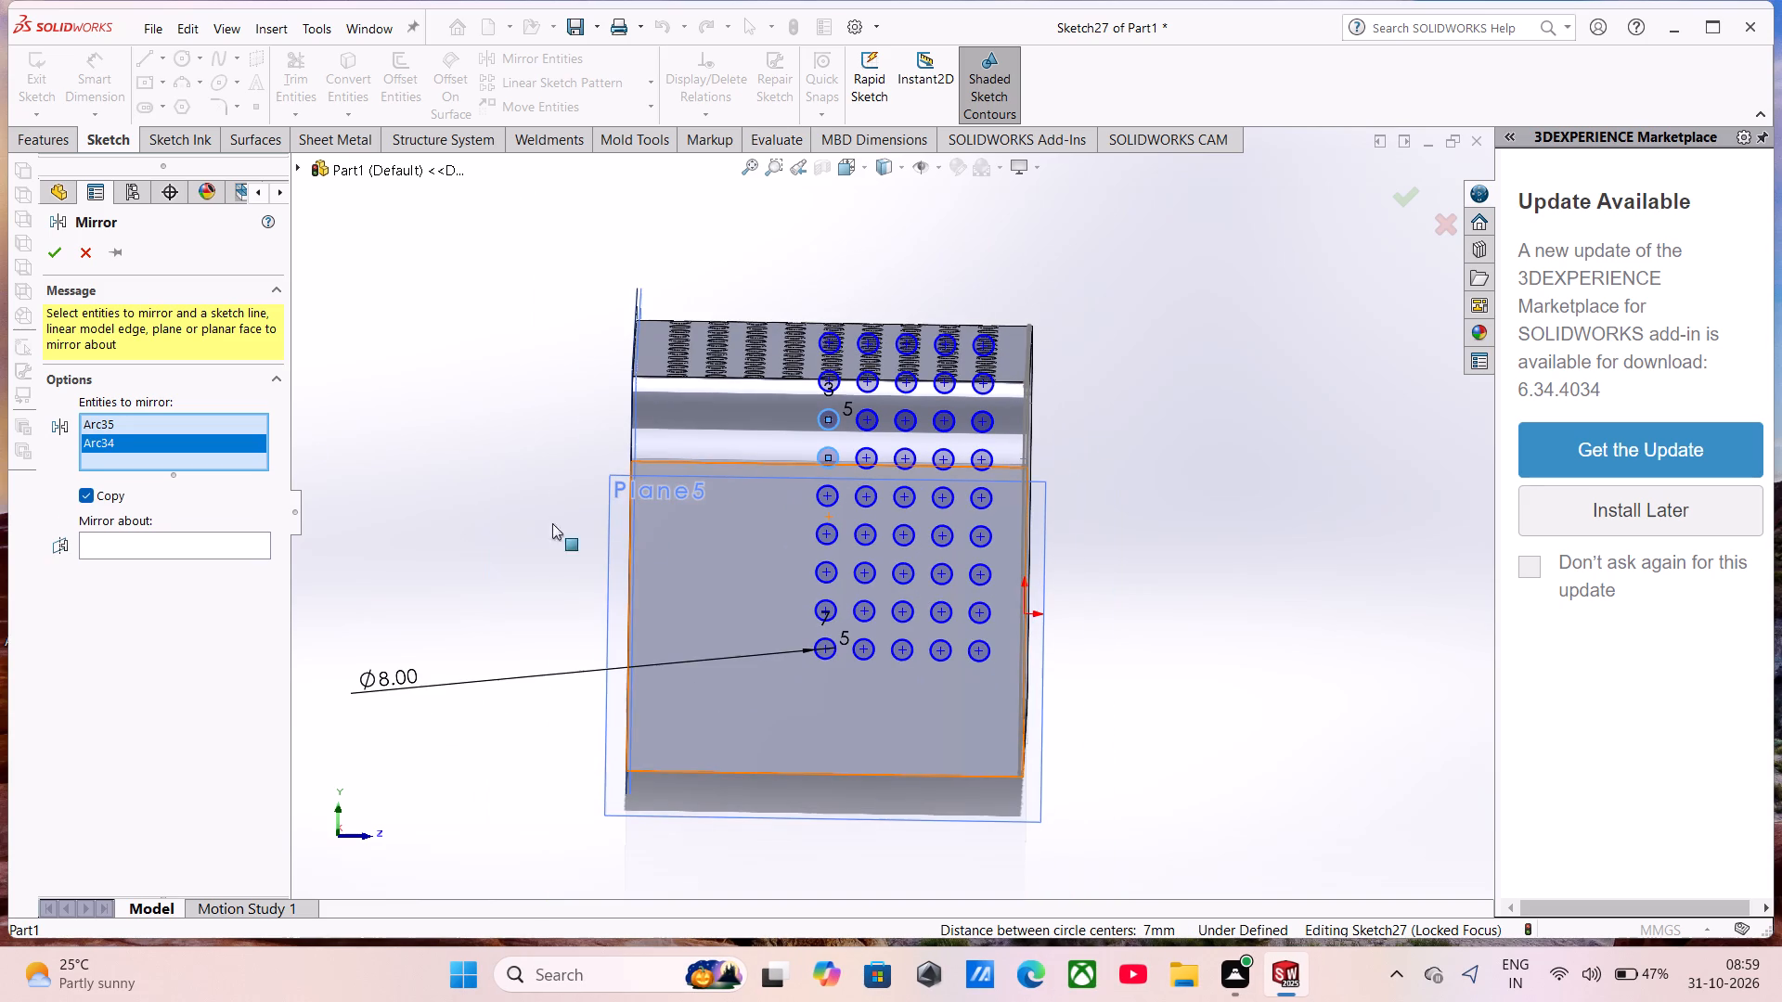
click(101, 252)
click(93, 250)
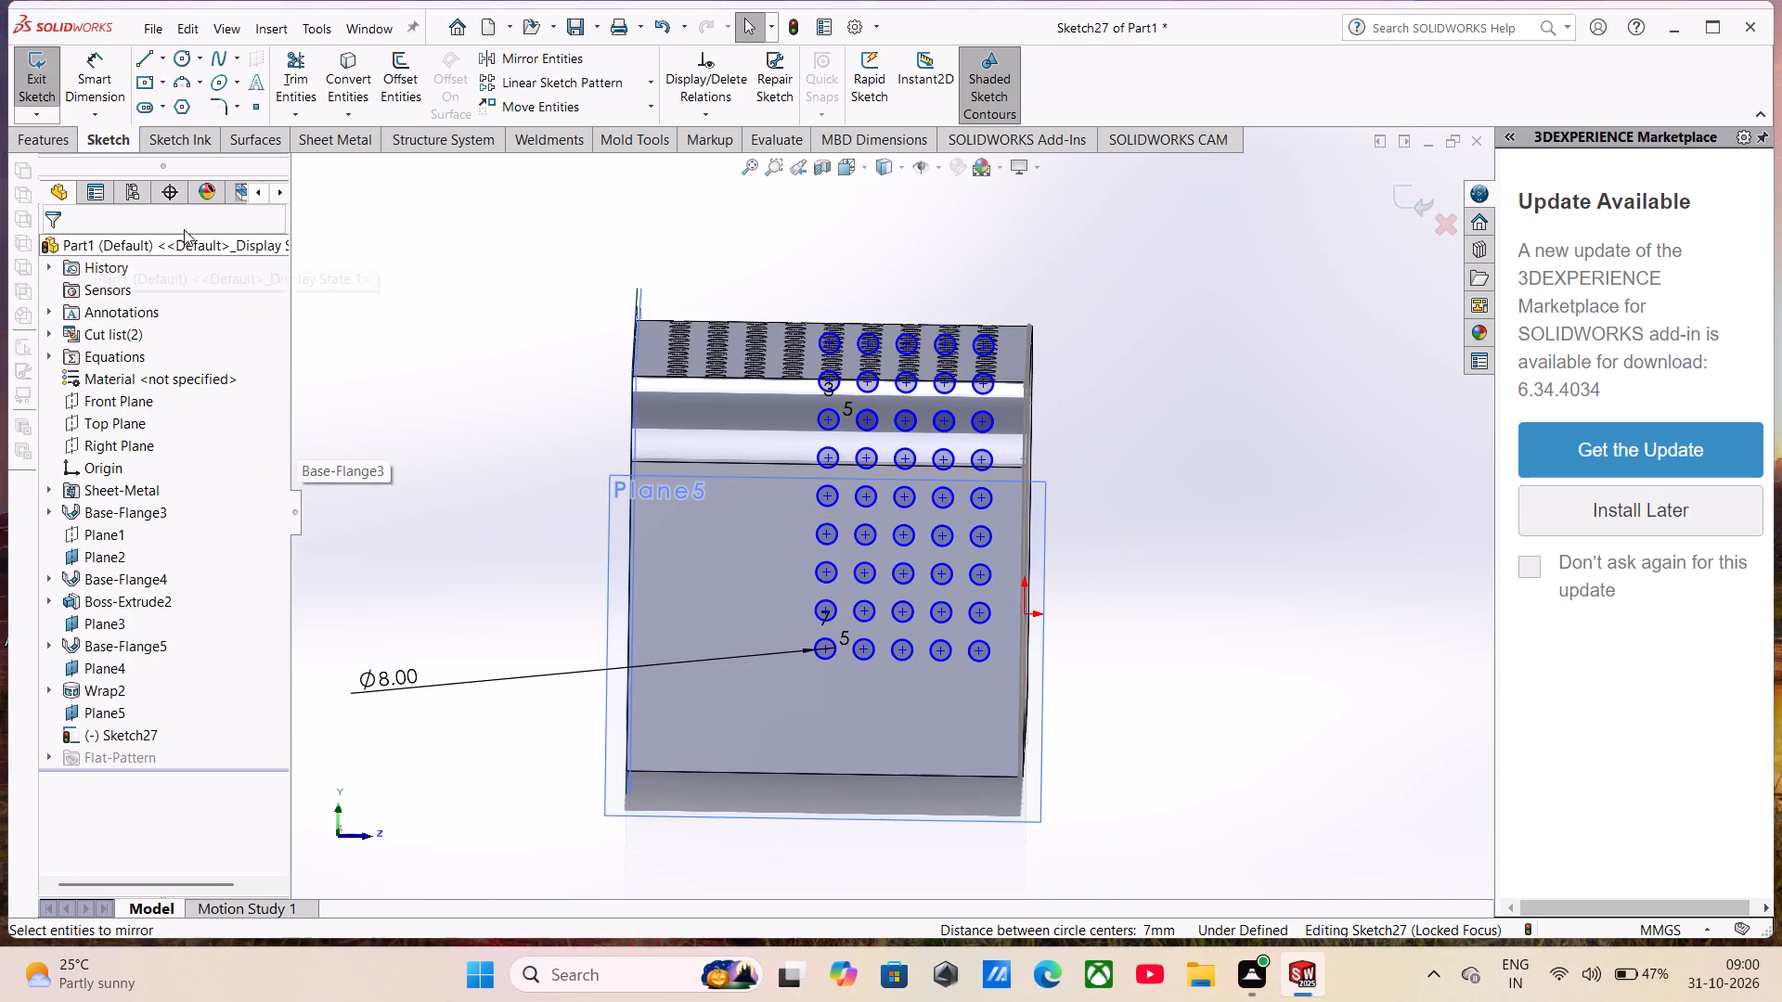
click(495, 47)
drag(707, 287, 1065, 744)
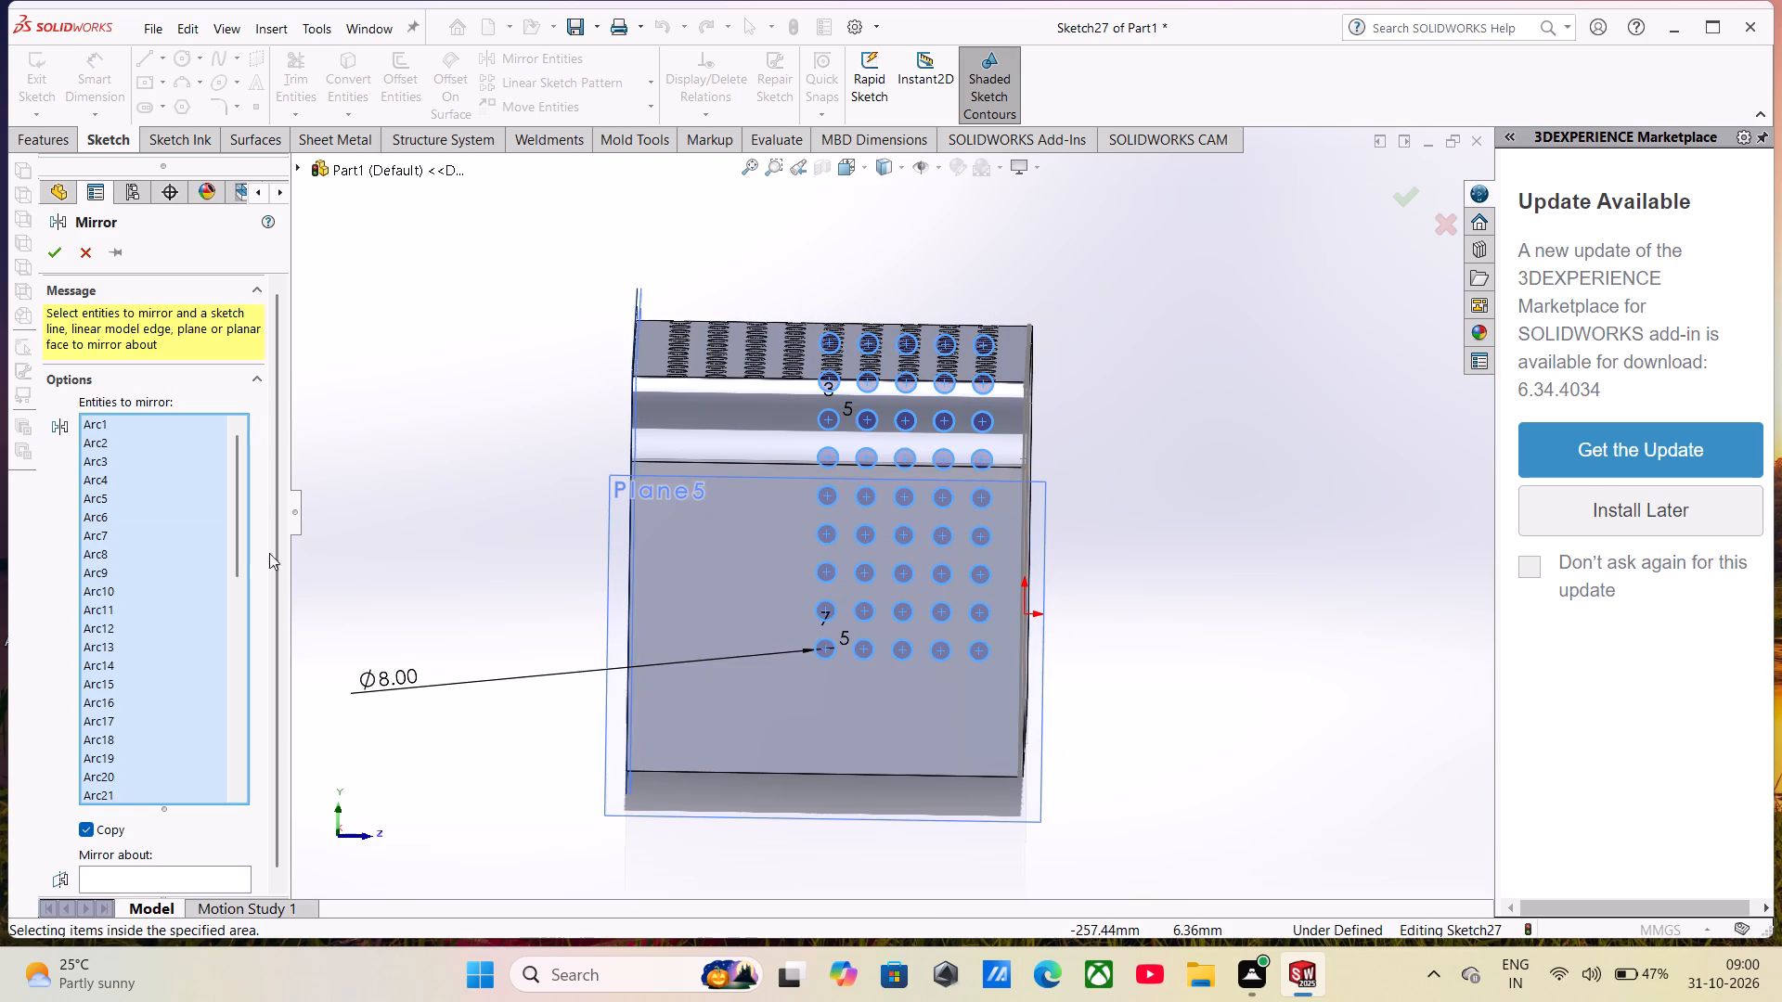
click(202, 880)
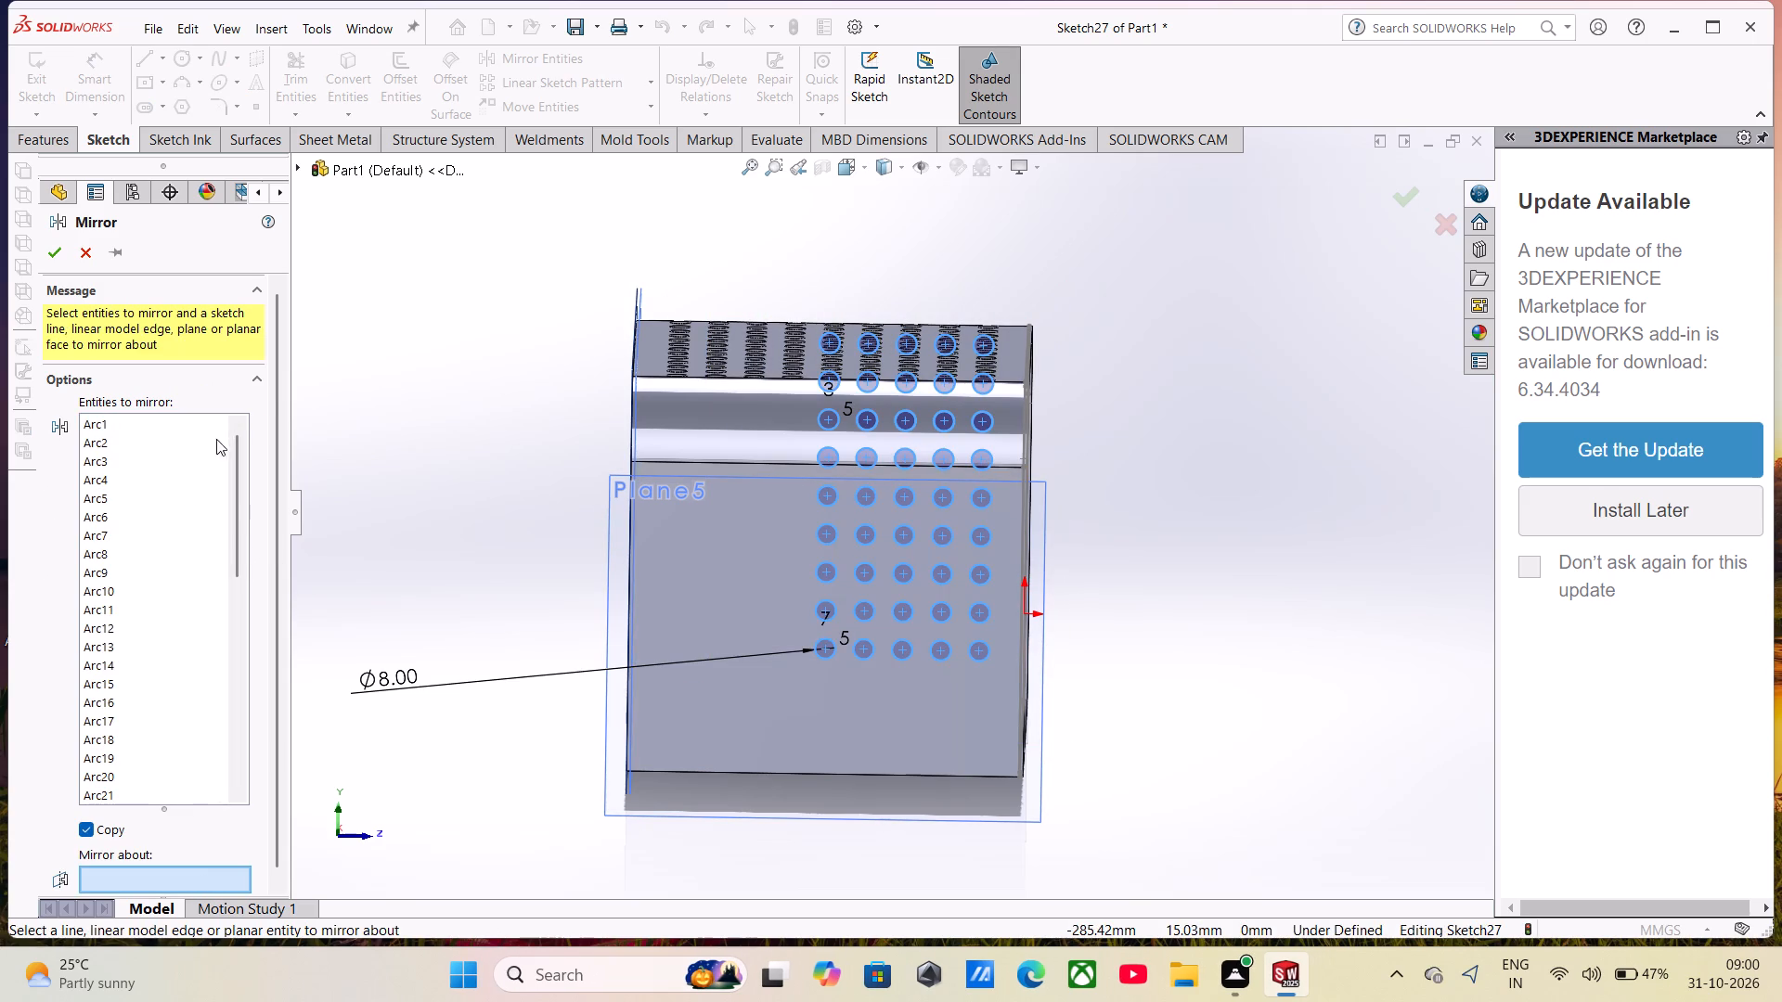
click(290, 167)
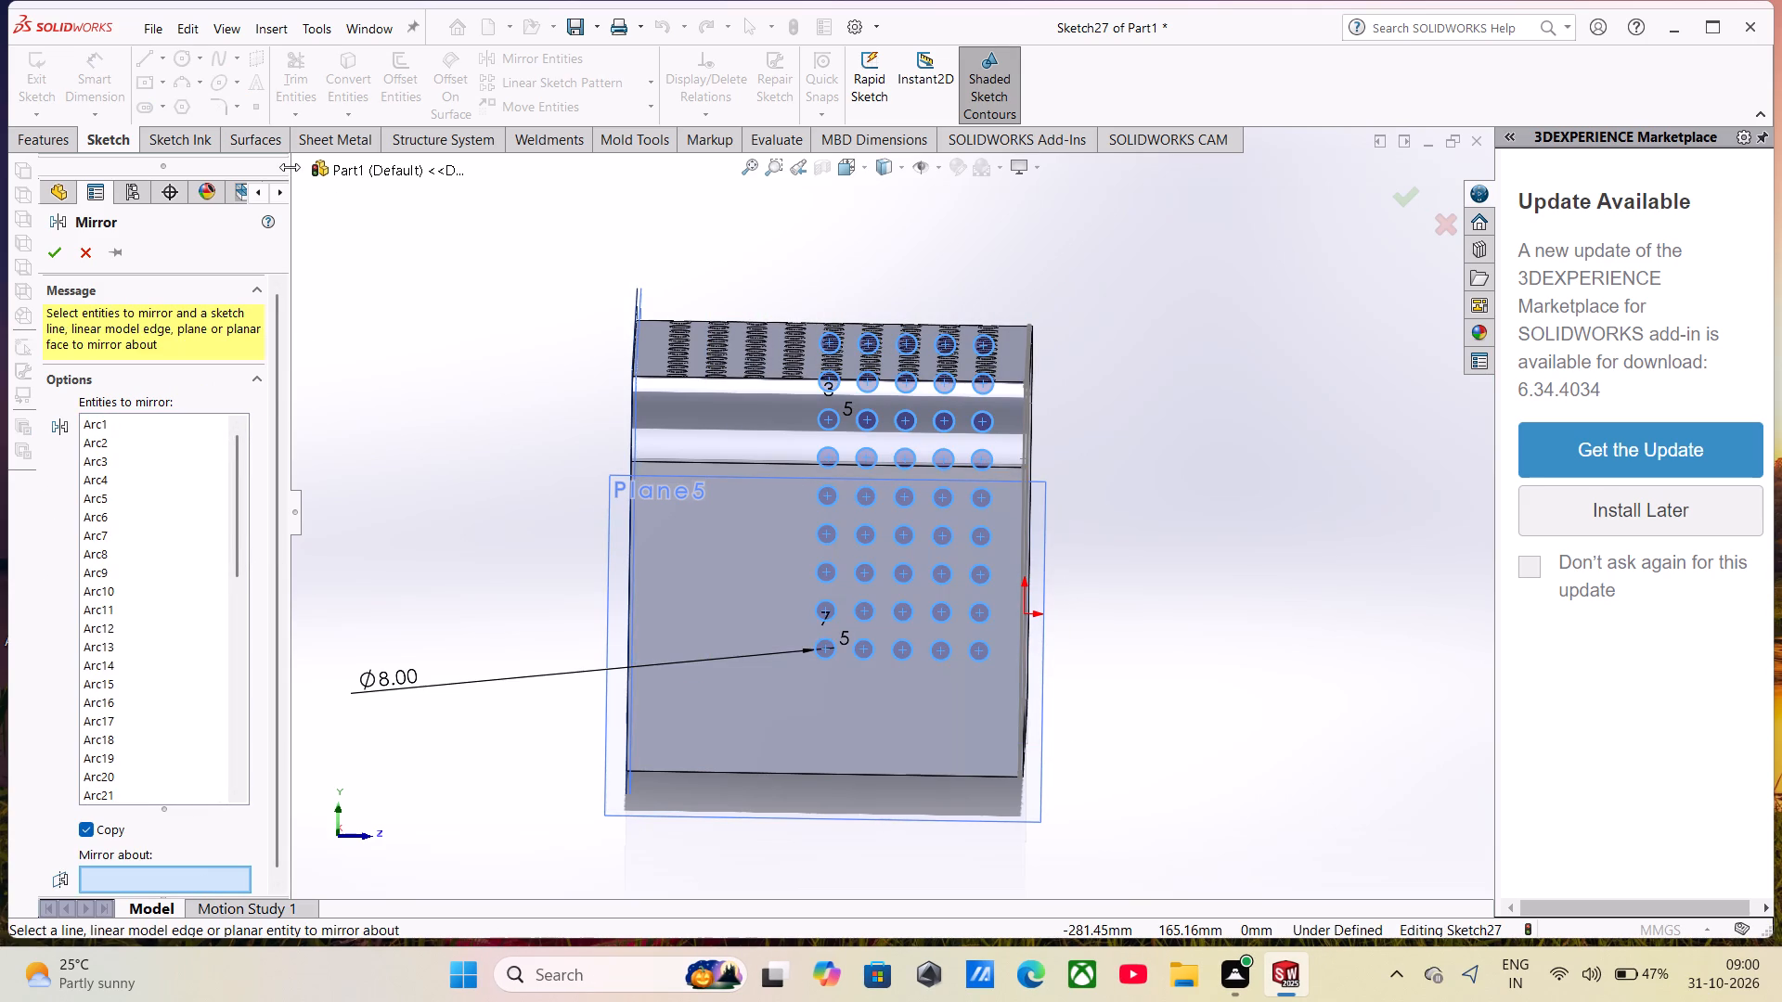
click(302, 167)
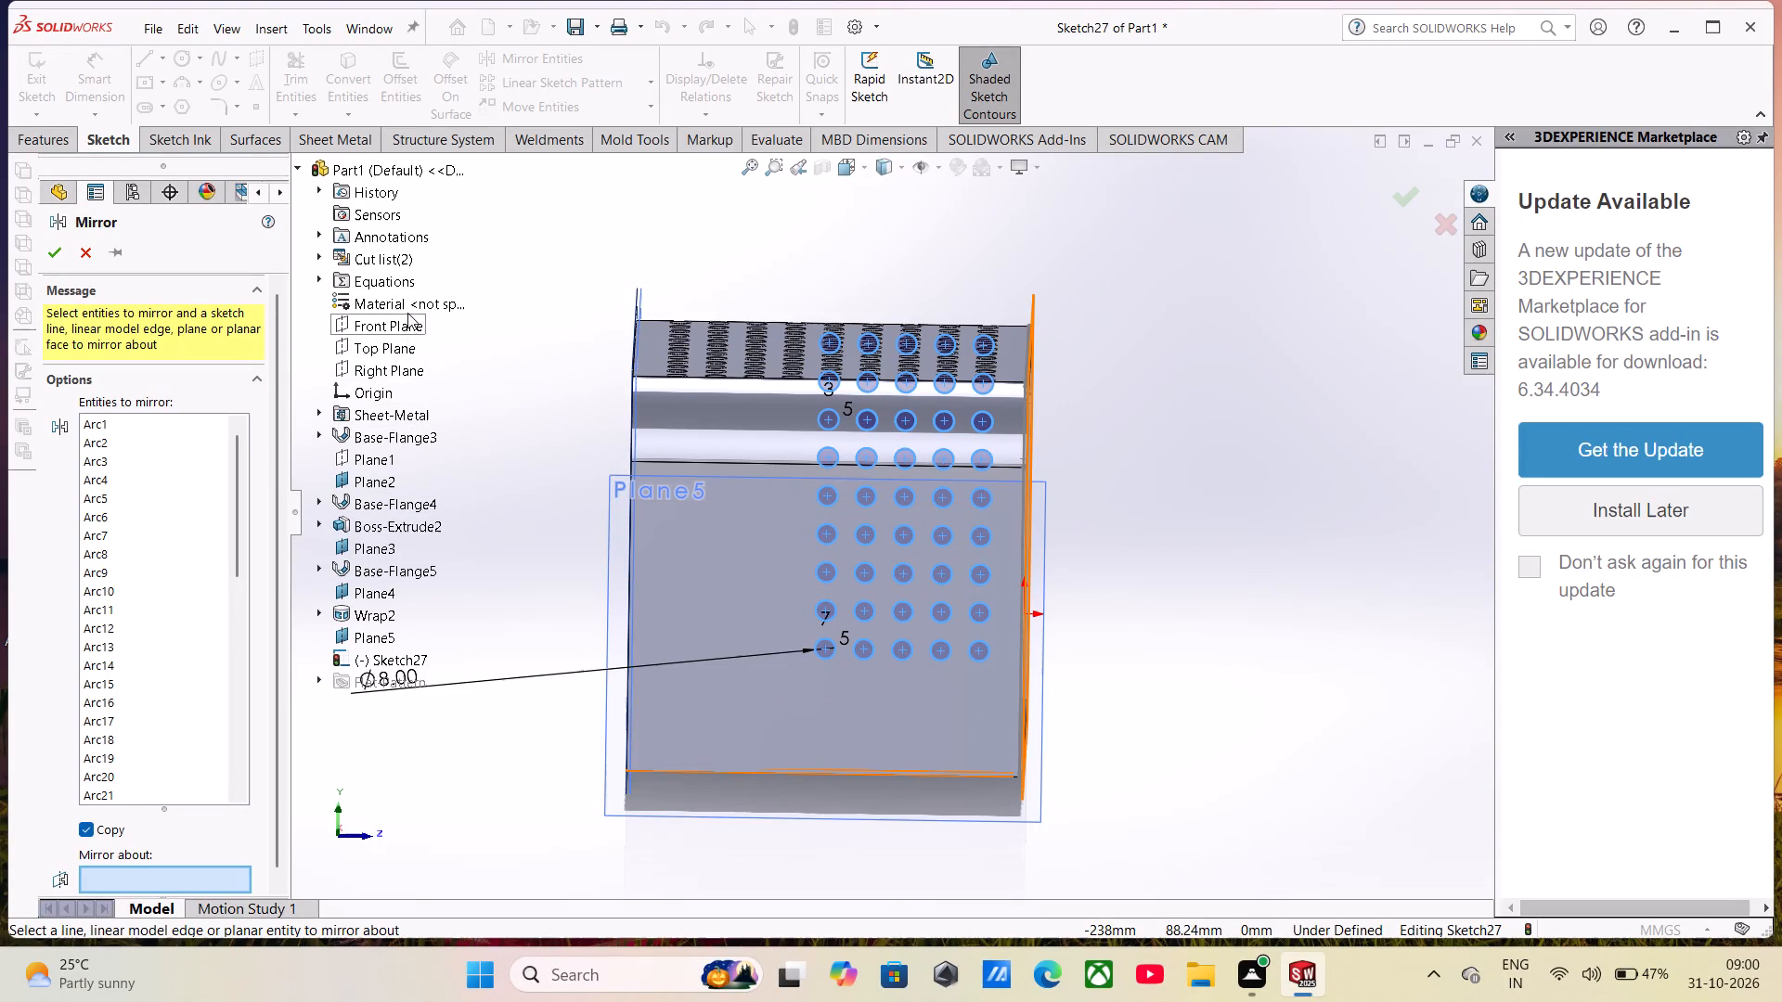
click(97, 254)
Sketch a vertical line about 59 mm long downward from the third-lowest circle's centre in the column farthest from the sketch origin.
scroll(721, 690, up, 1)
middle_drag(721, 690, 720, 662)
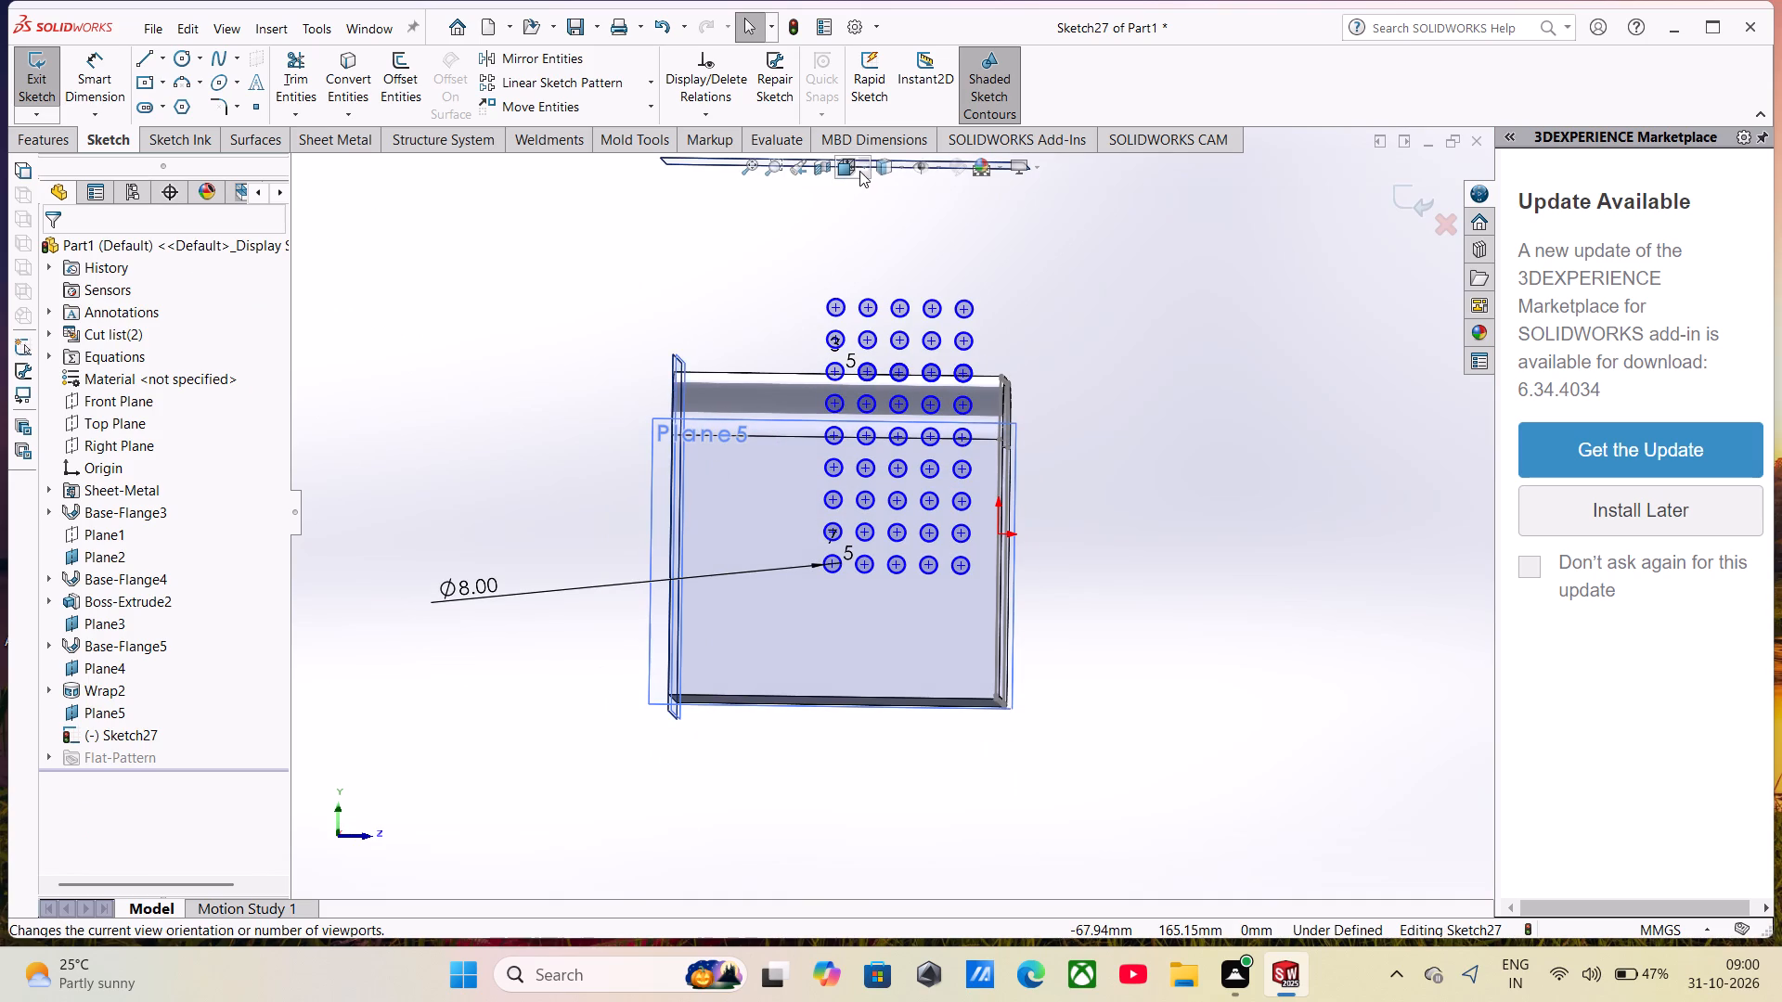
click(860, 171)
click(691, 626)
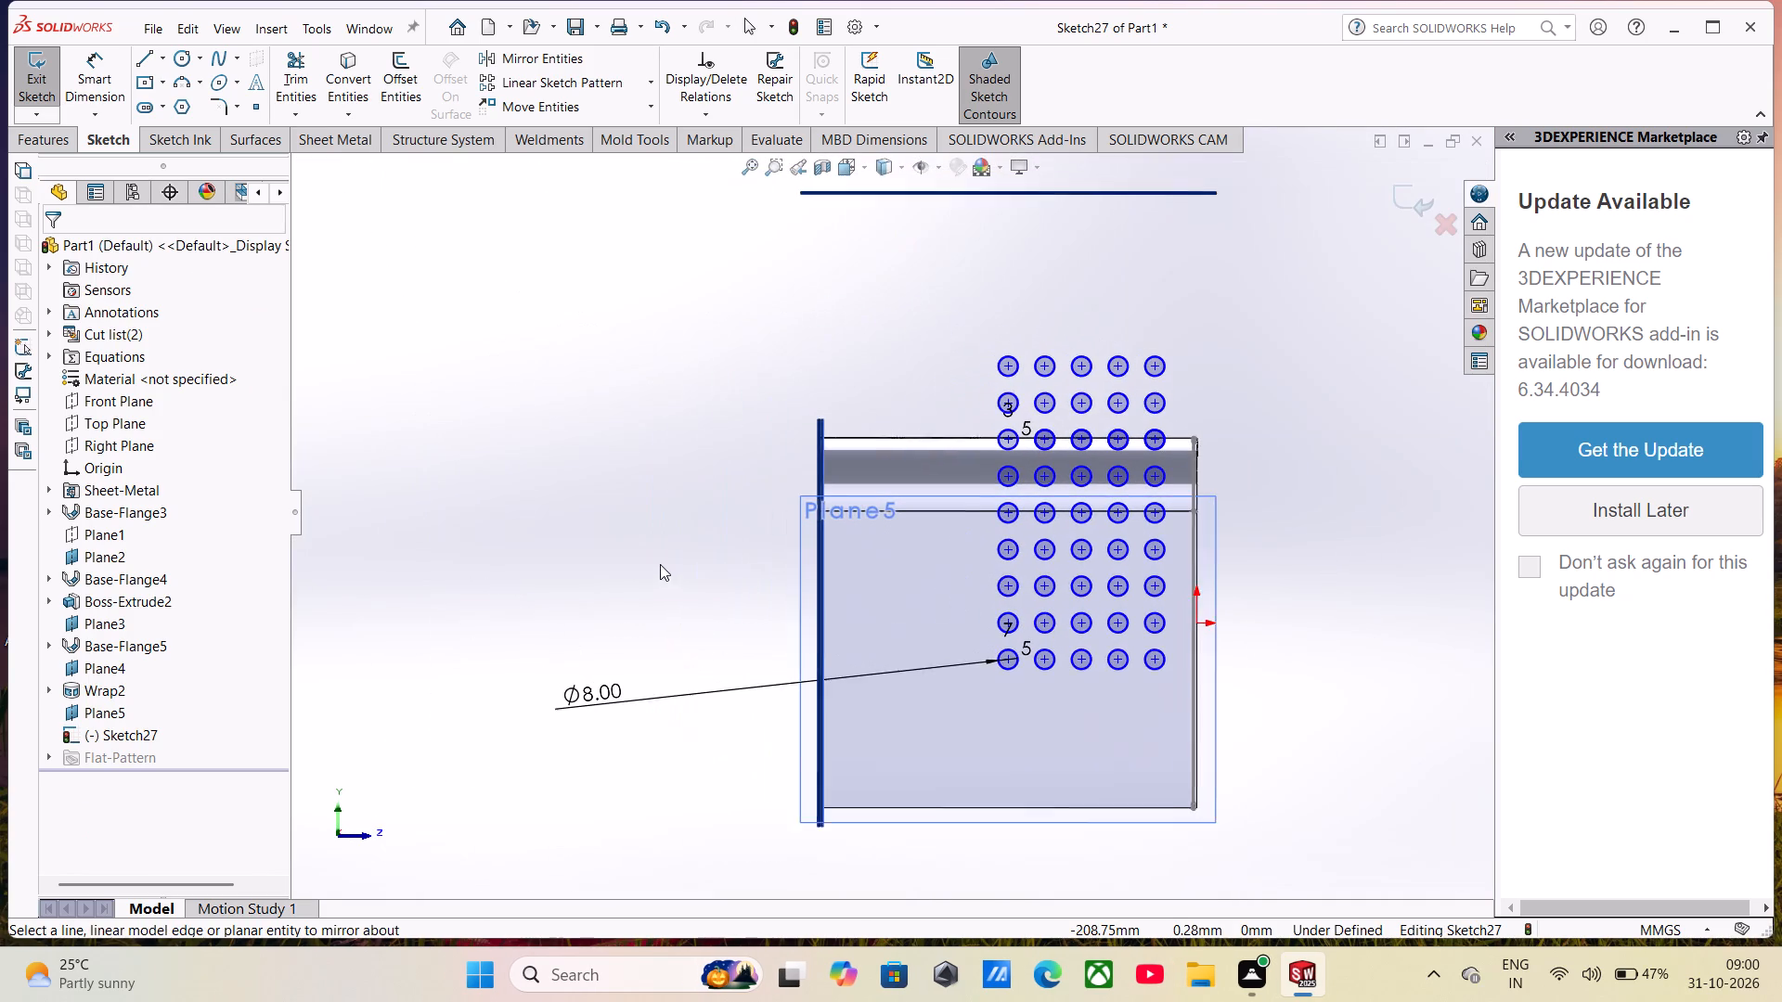
click(146, 57)
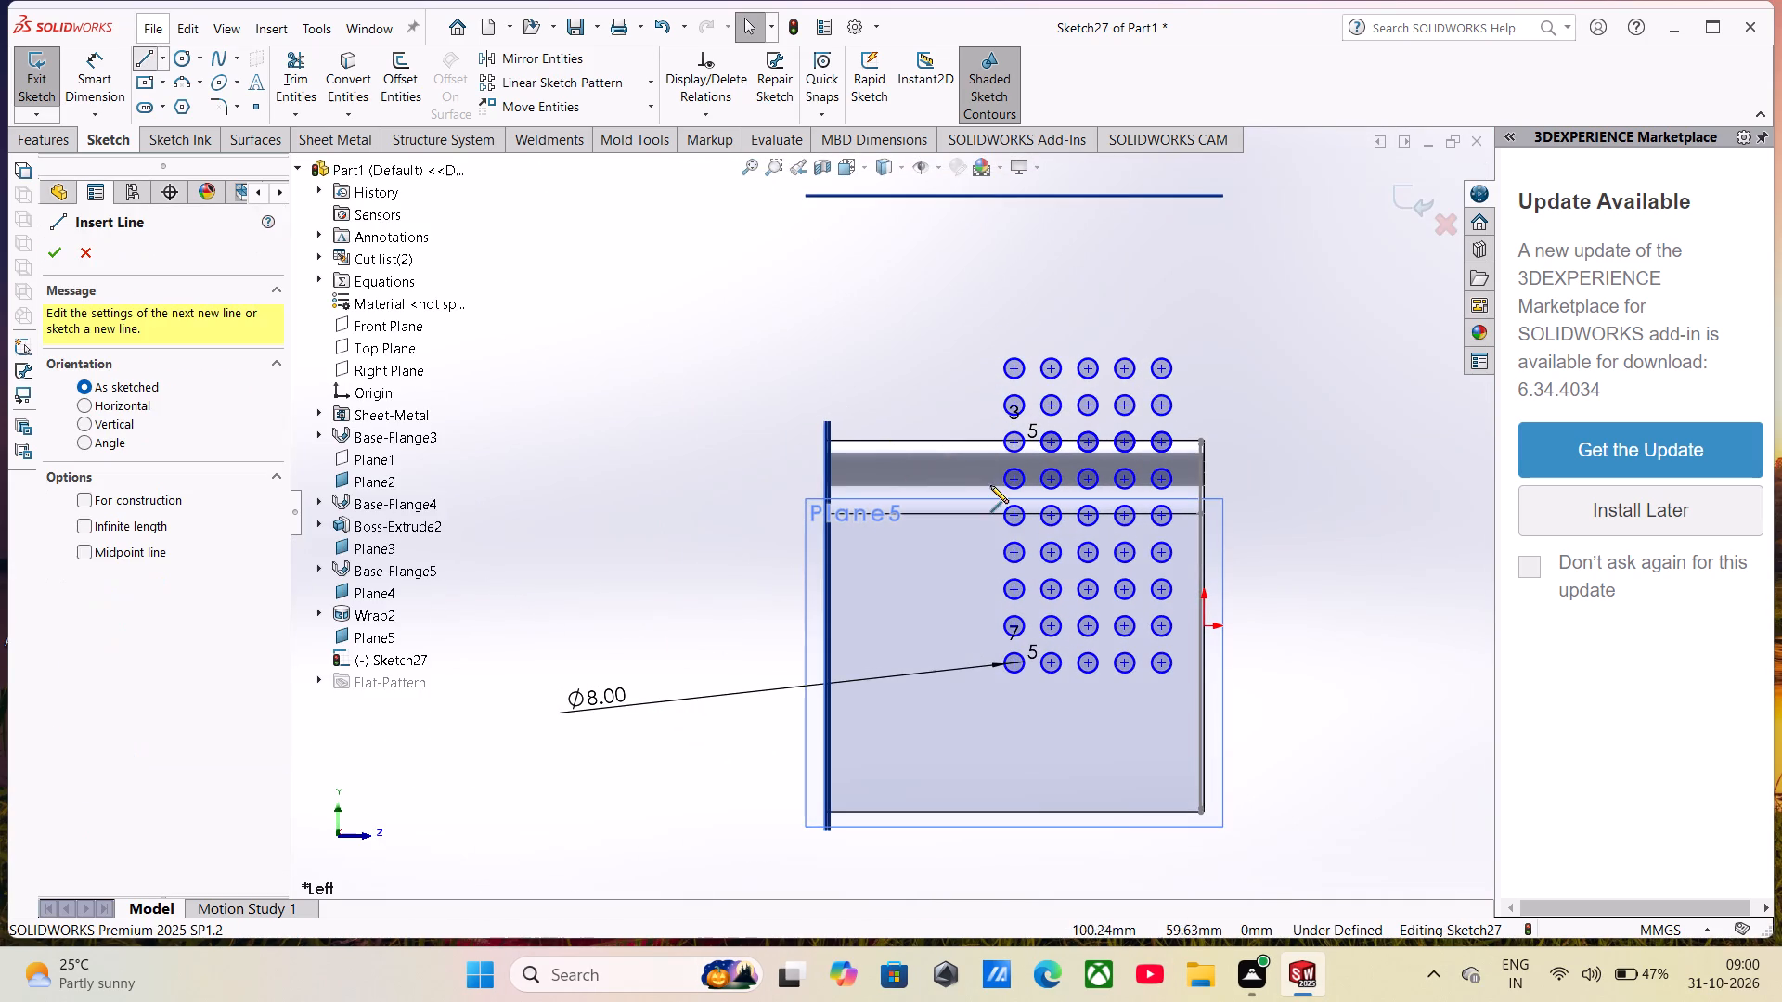
click(1014, 585)
click(1011, 735)
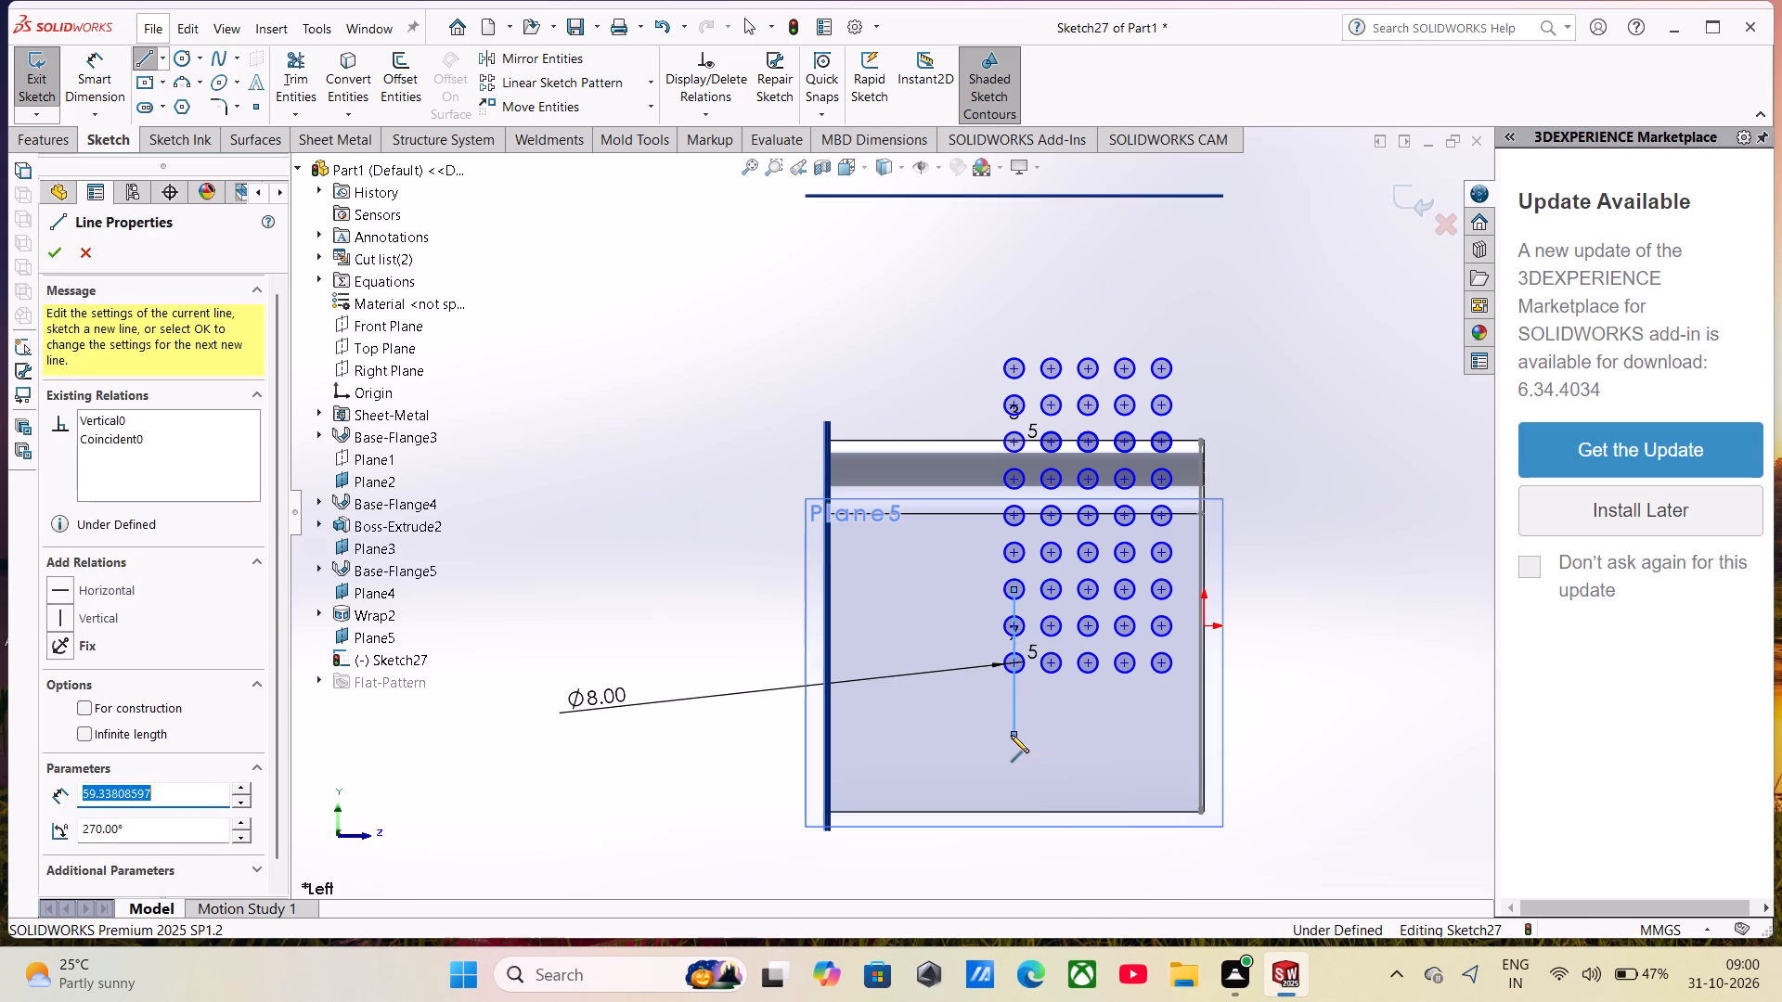
key(Escape)
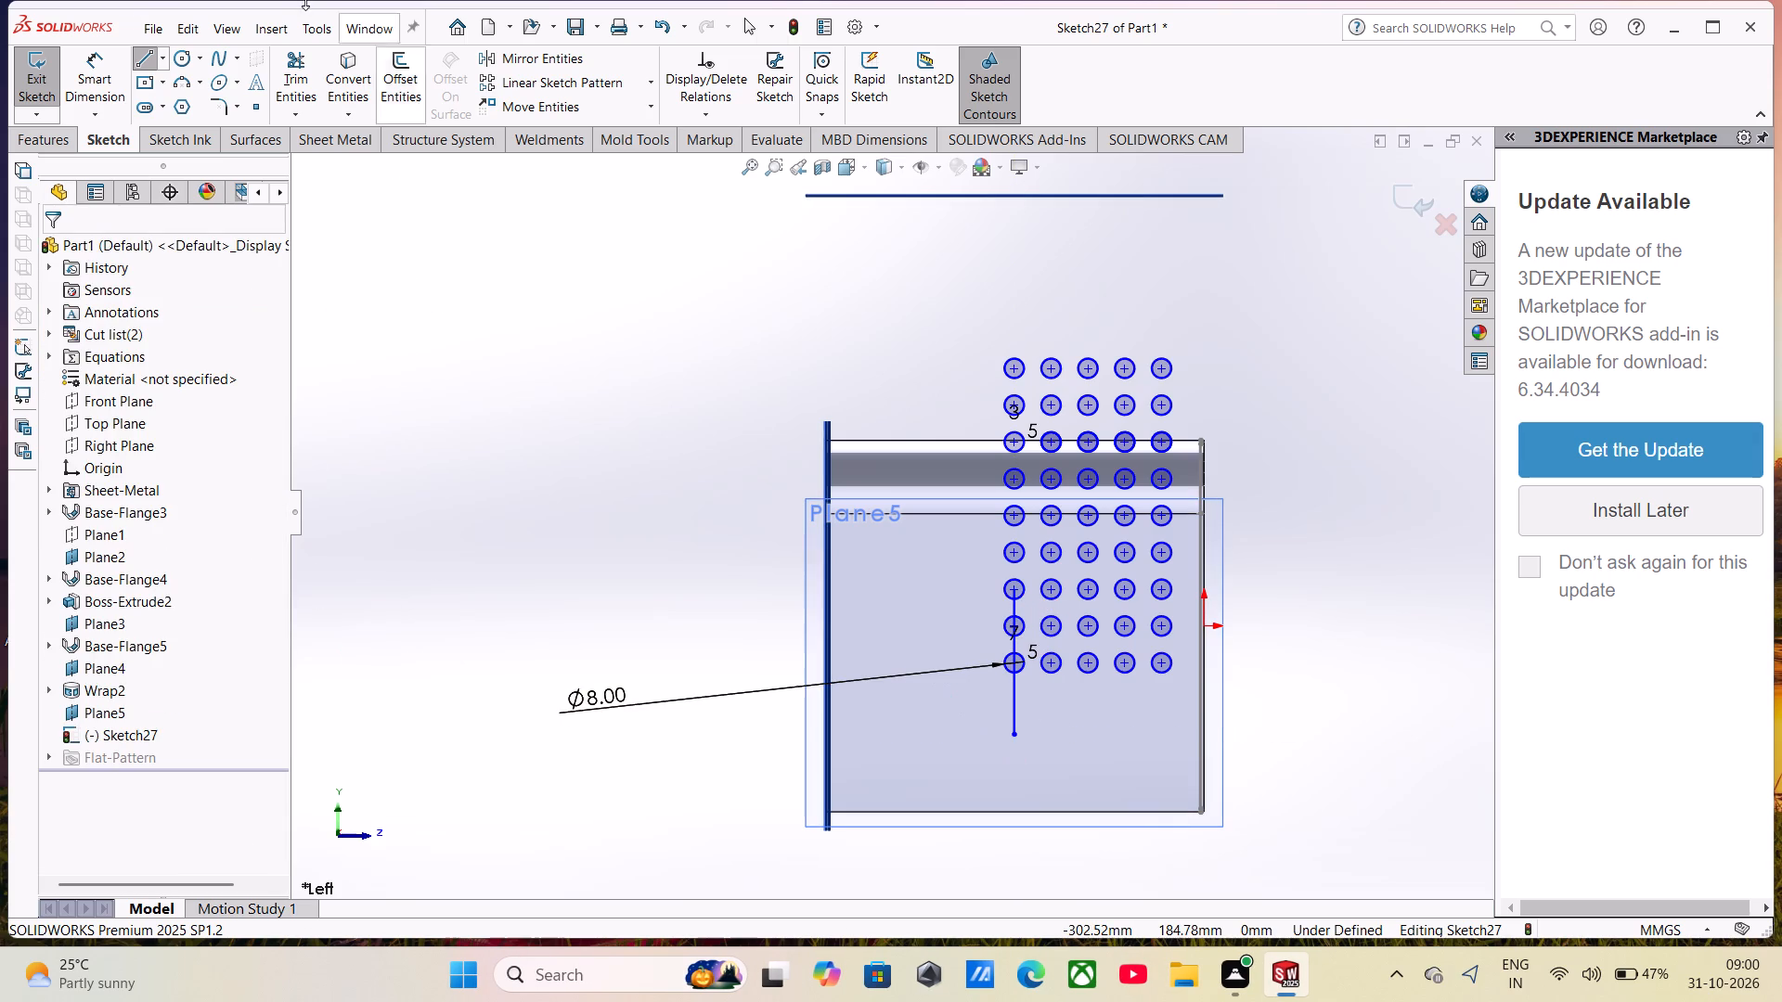
Mirror all the circles of the grid about the vertical sketch line, keeping the originals.
click(525, 53)
drag(742, 316, 921, 581)
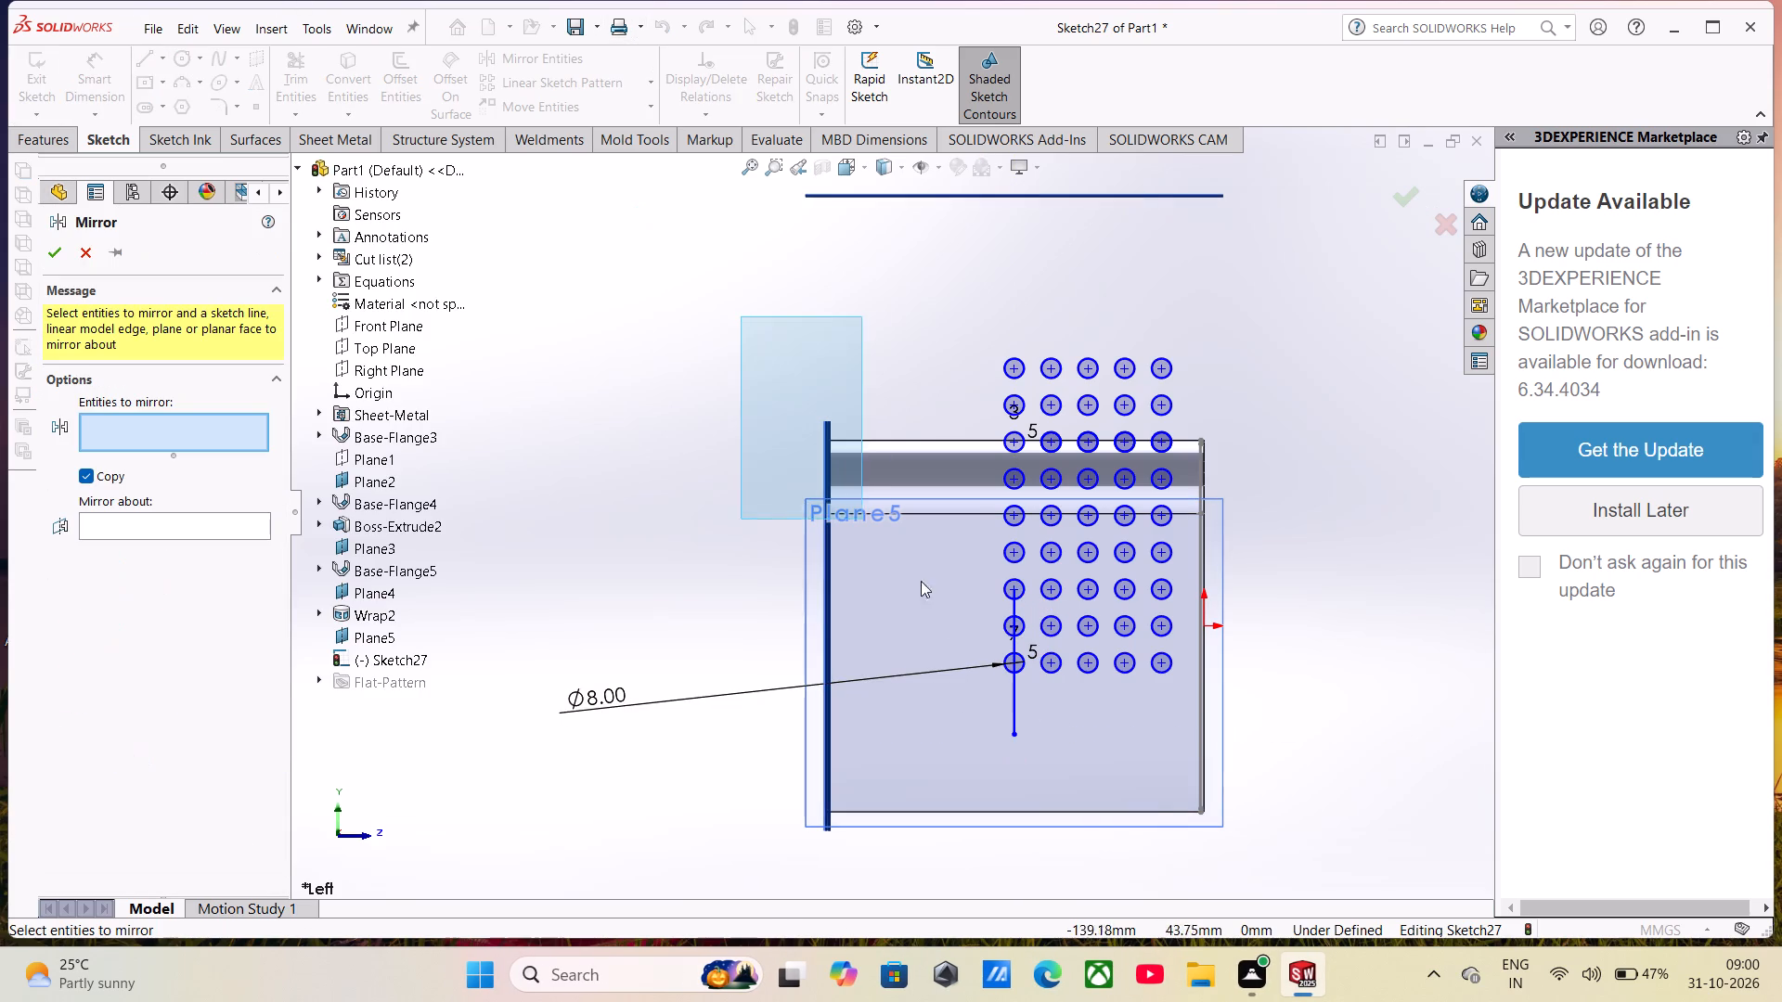
drag(921, 581, 1274, 900)
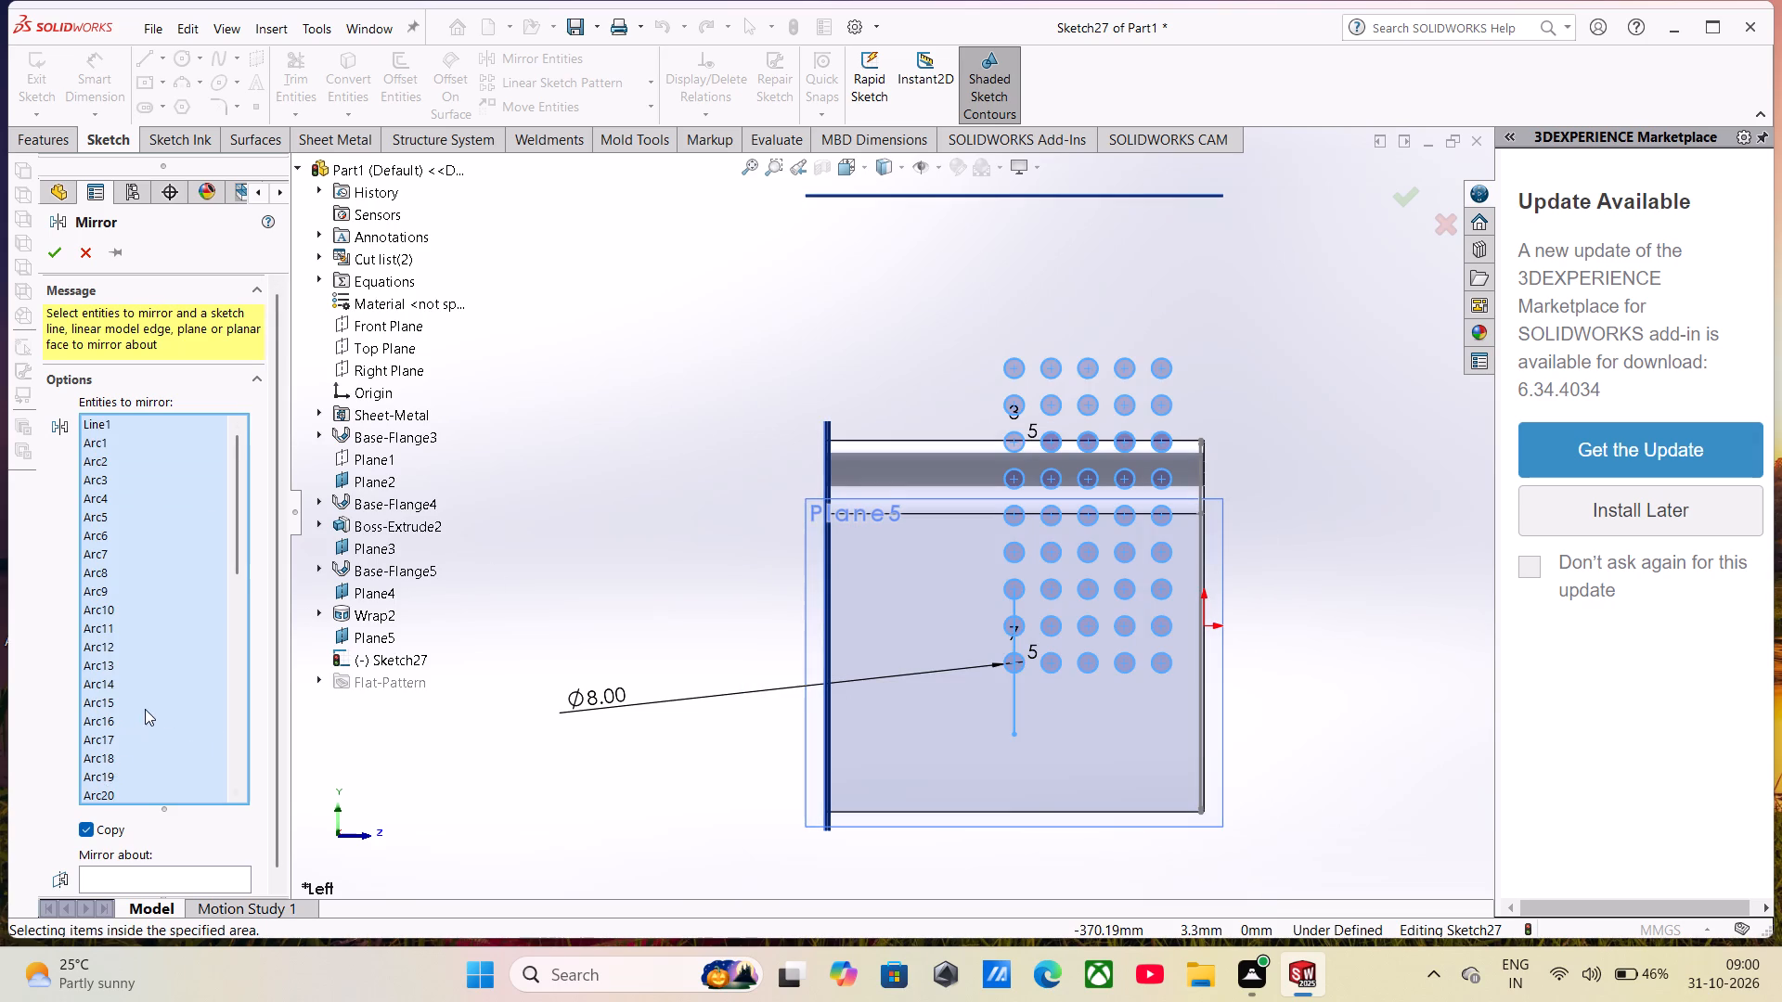
click(122, 882)
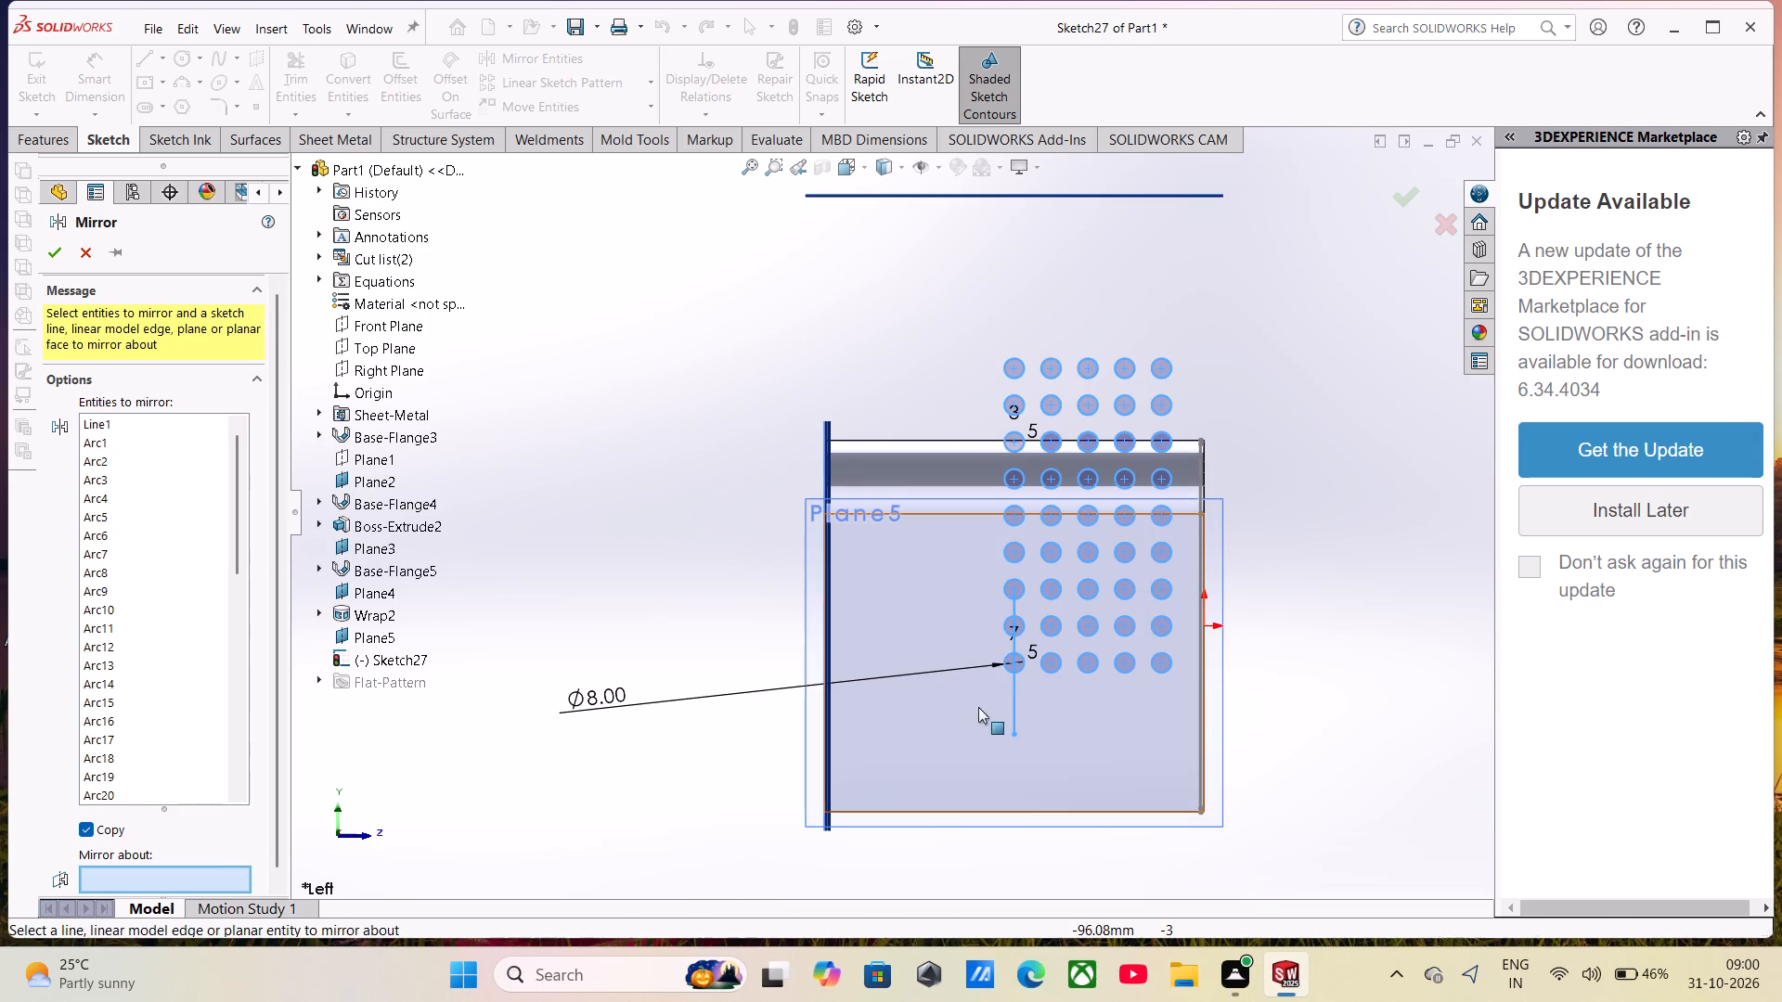
click(1013, 698)
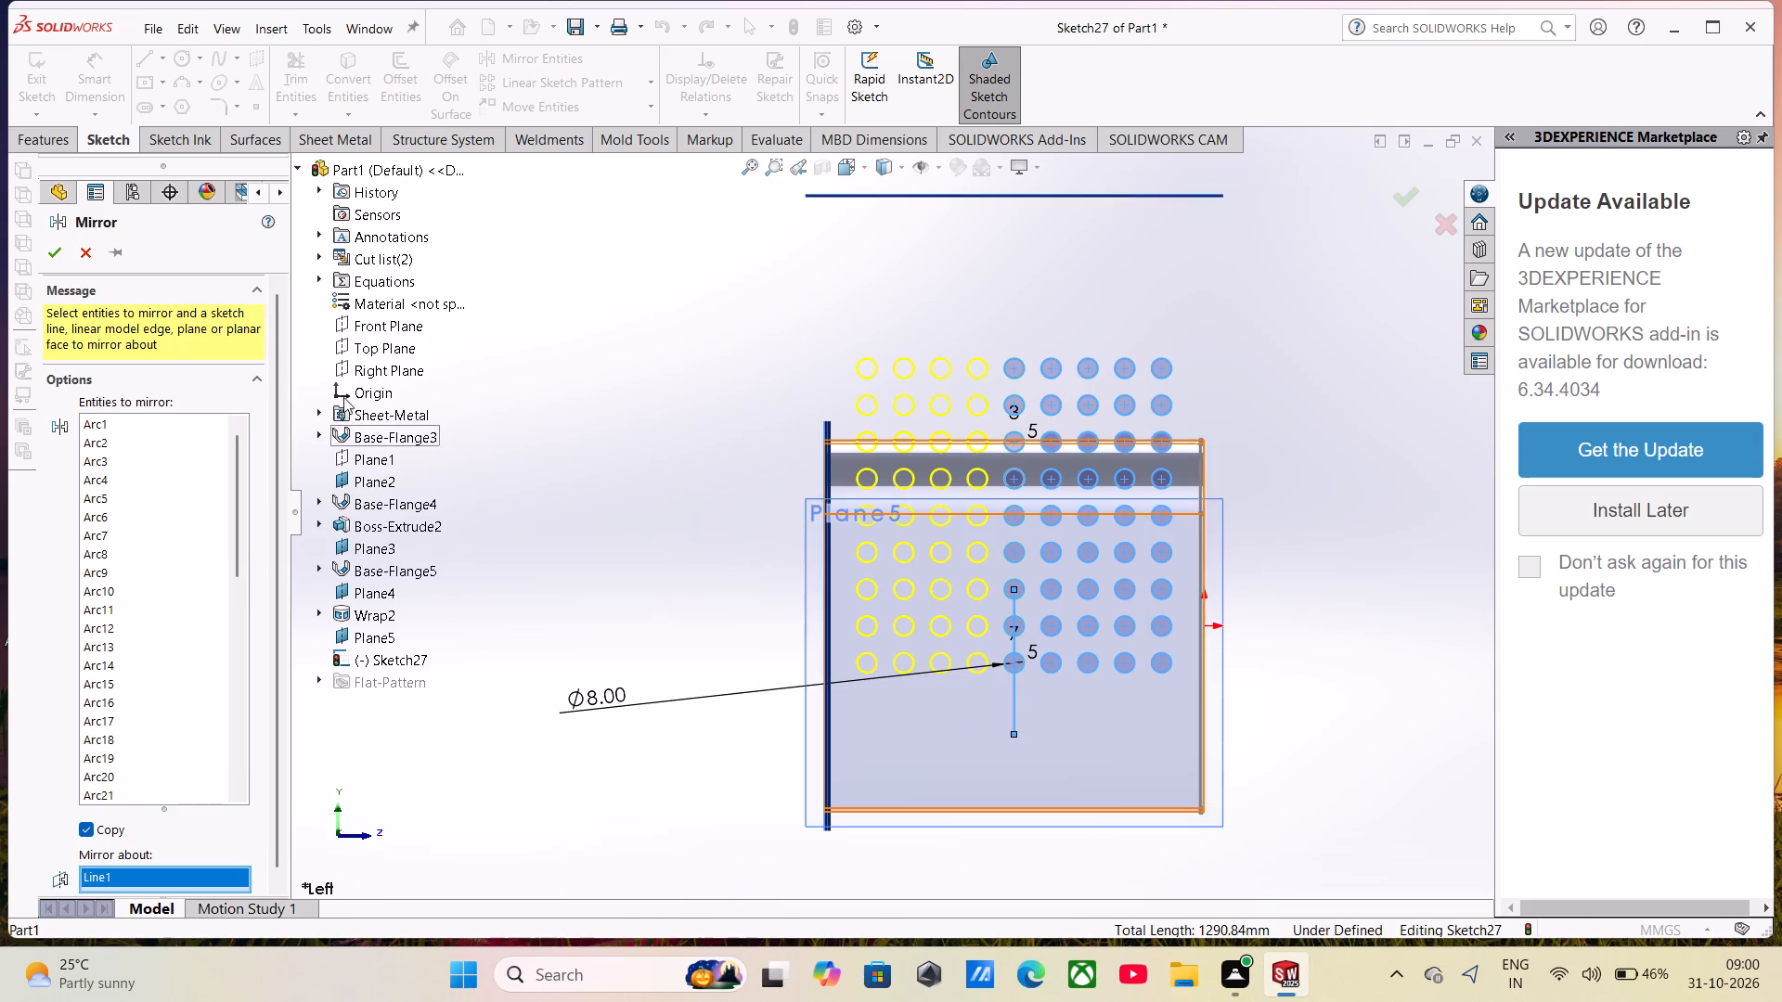
click(58, 248)
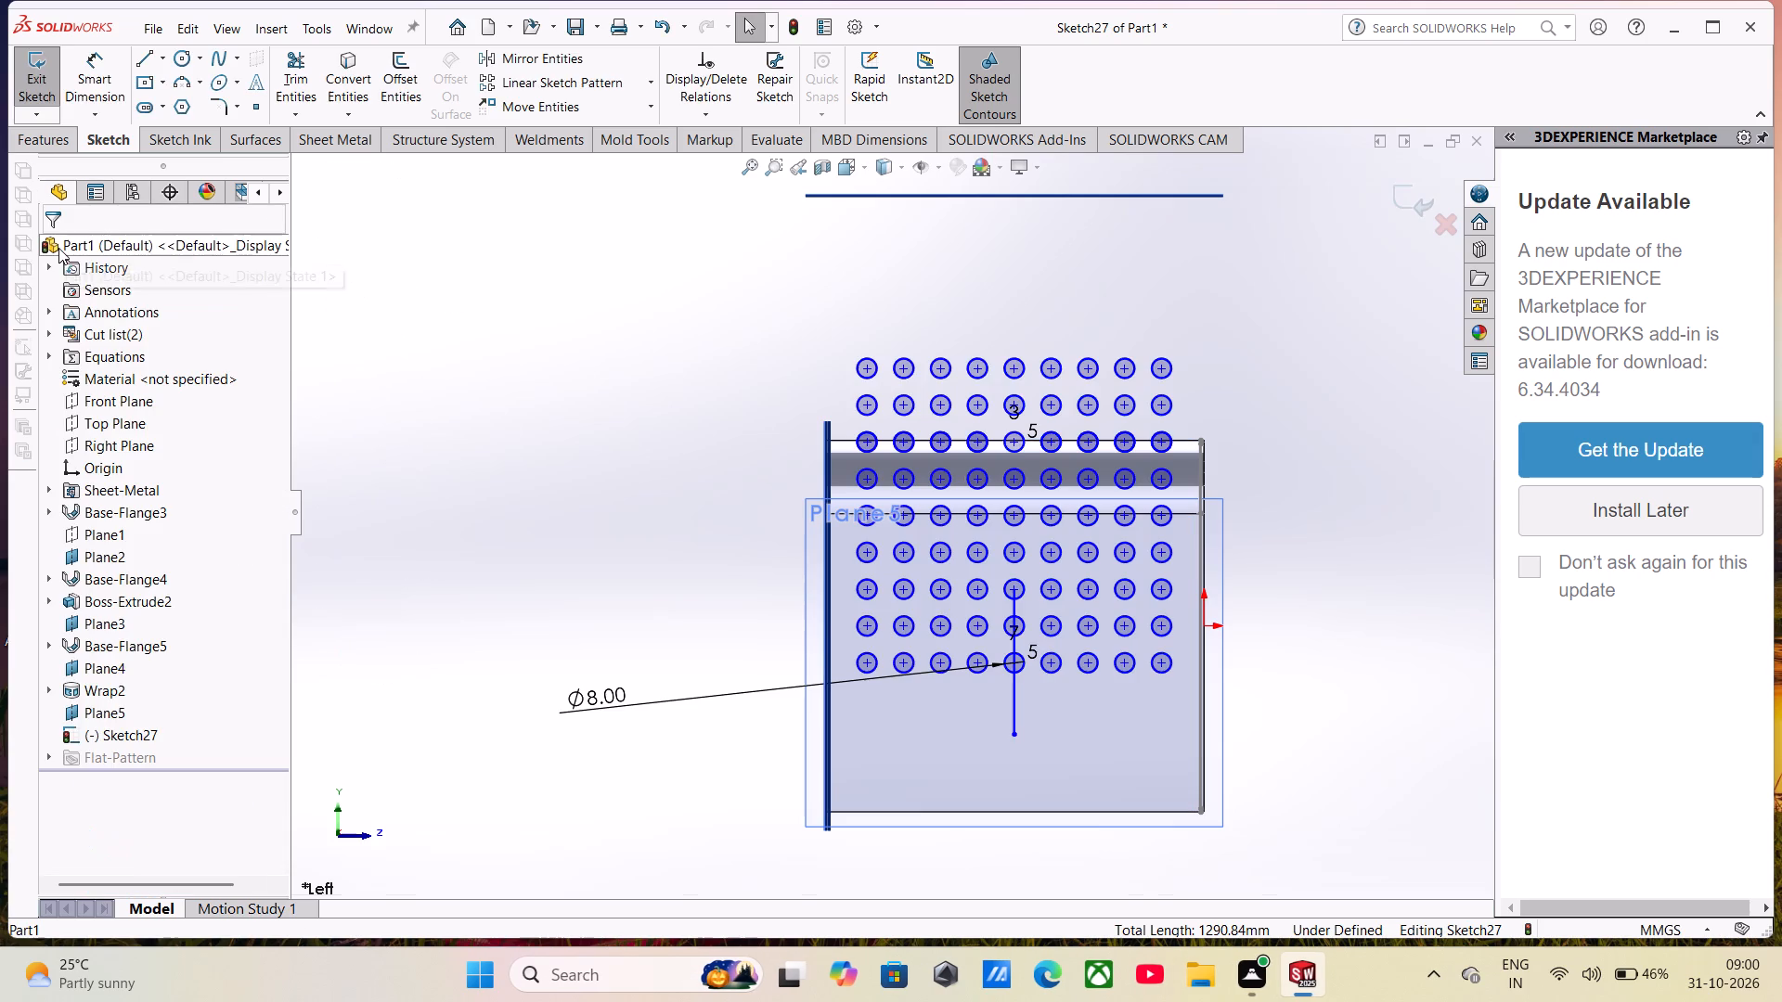
Delete the vertical line used for mirroring.
scroll(956, 650, down, 5)
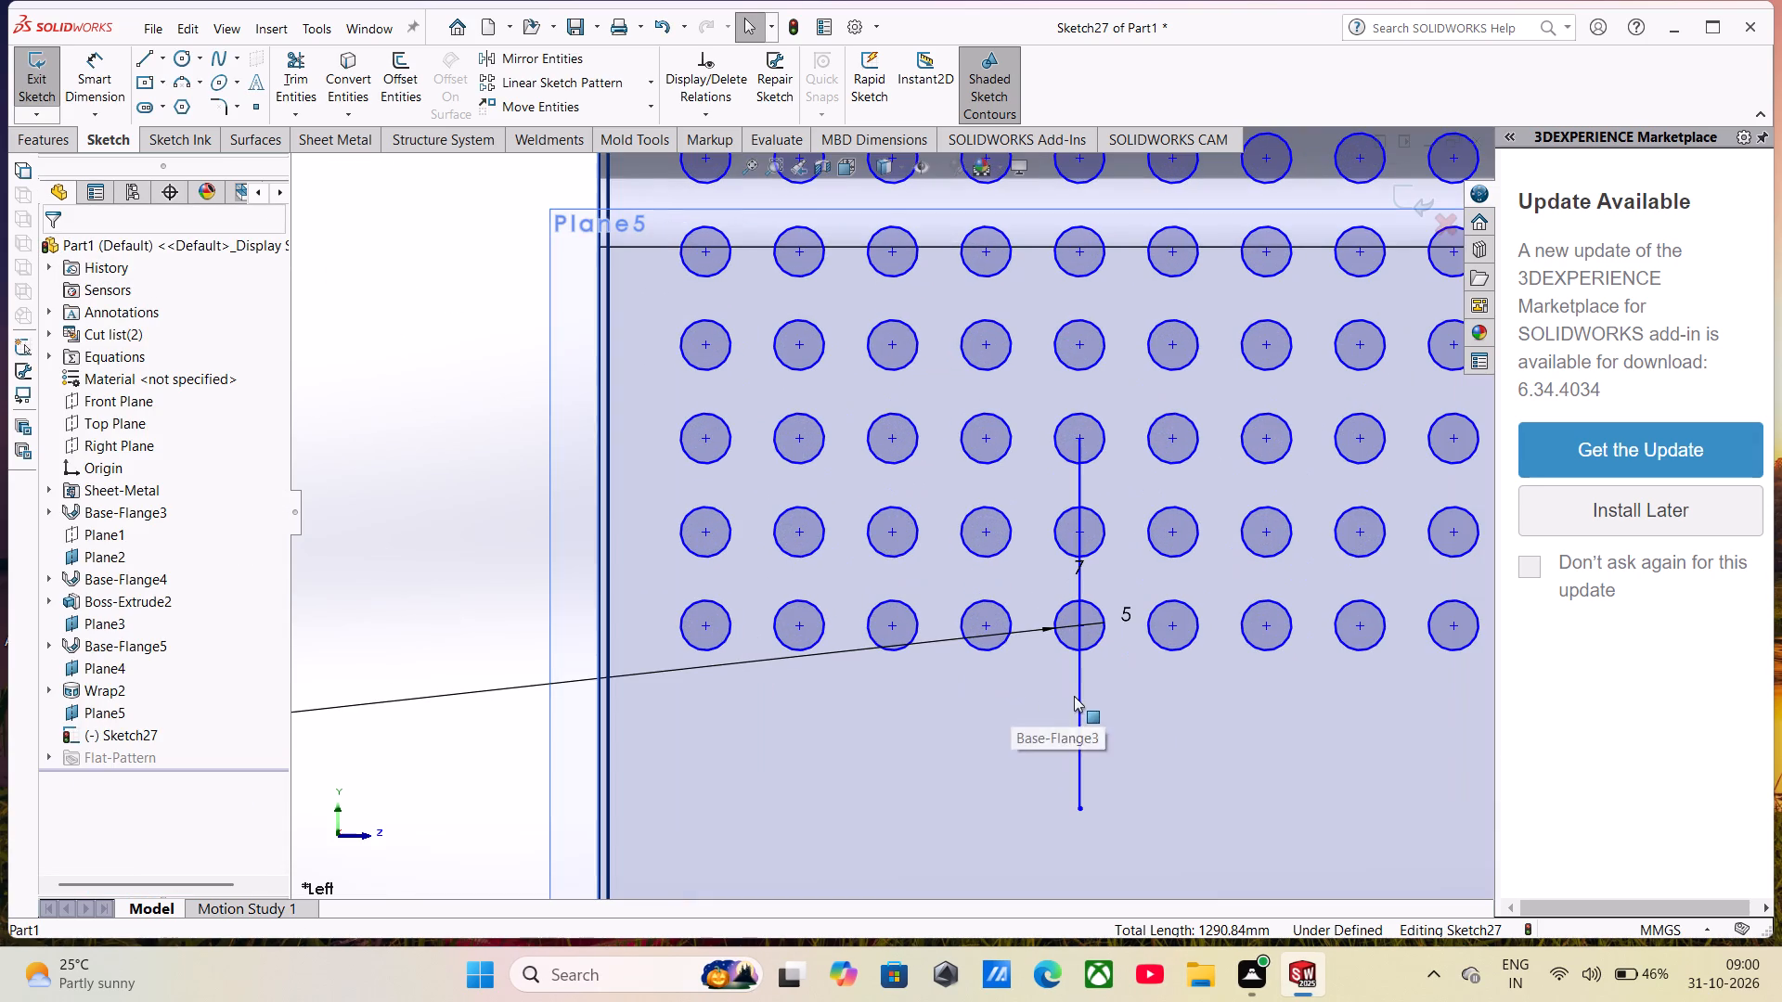
click(1083, 698)
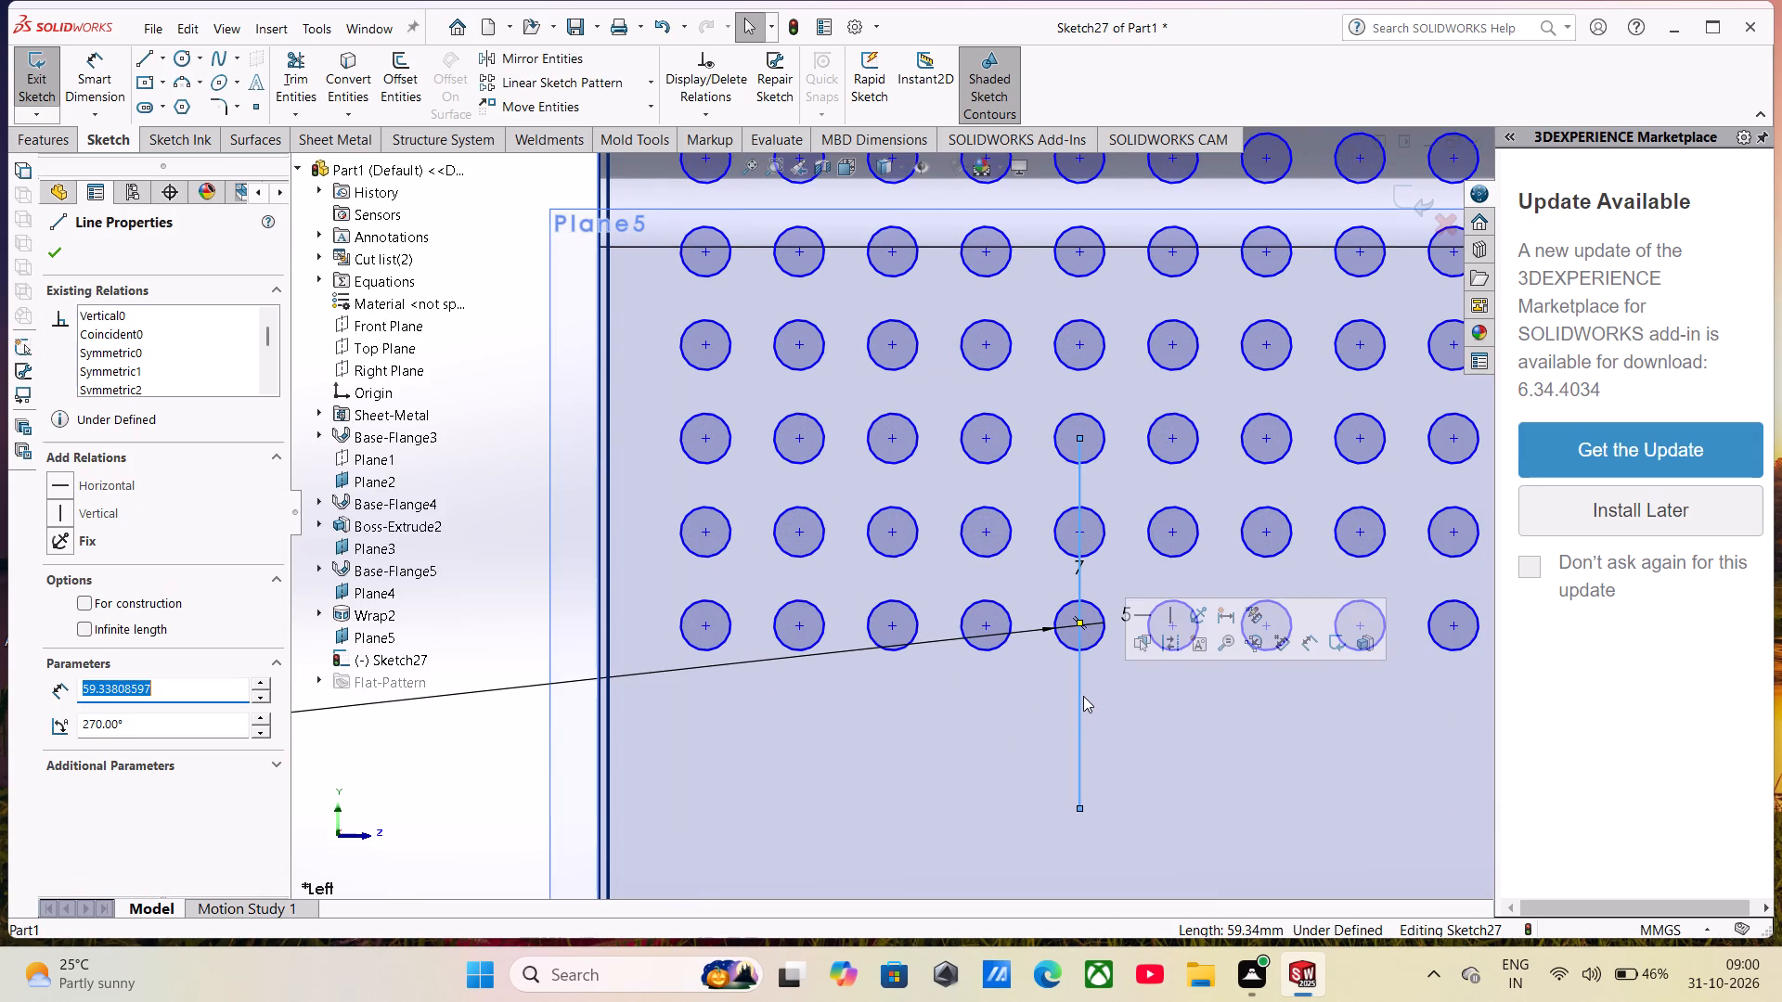
key(Delete)
Start a linear sketch pattern of the middle column's bottom circle, with 2 Y-axis instances and the Y direction reversed to run downward.
scroll(1083, 696, up, 5)
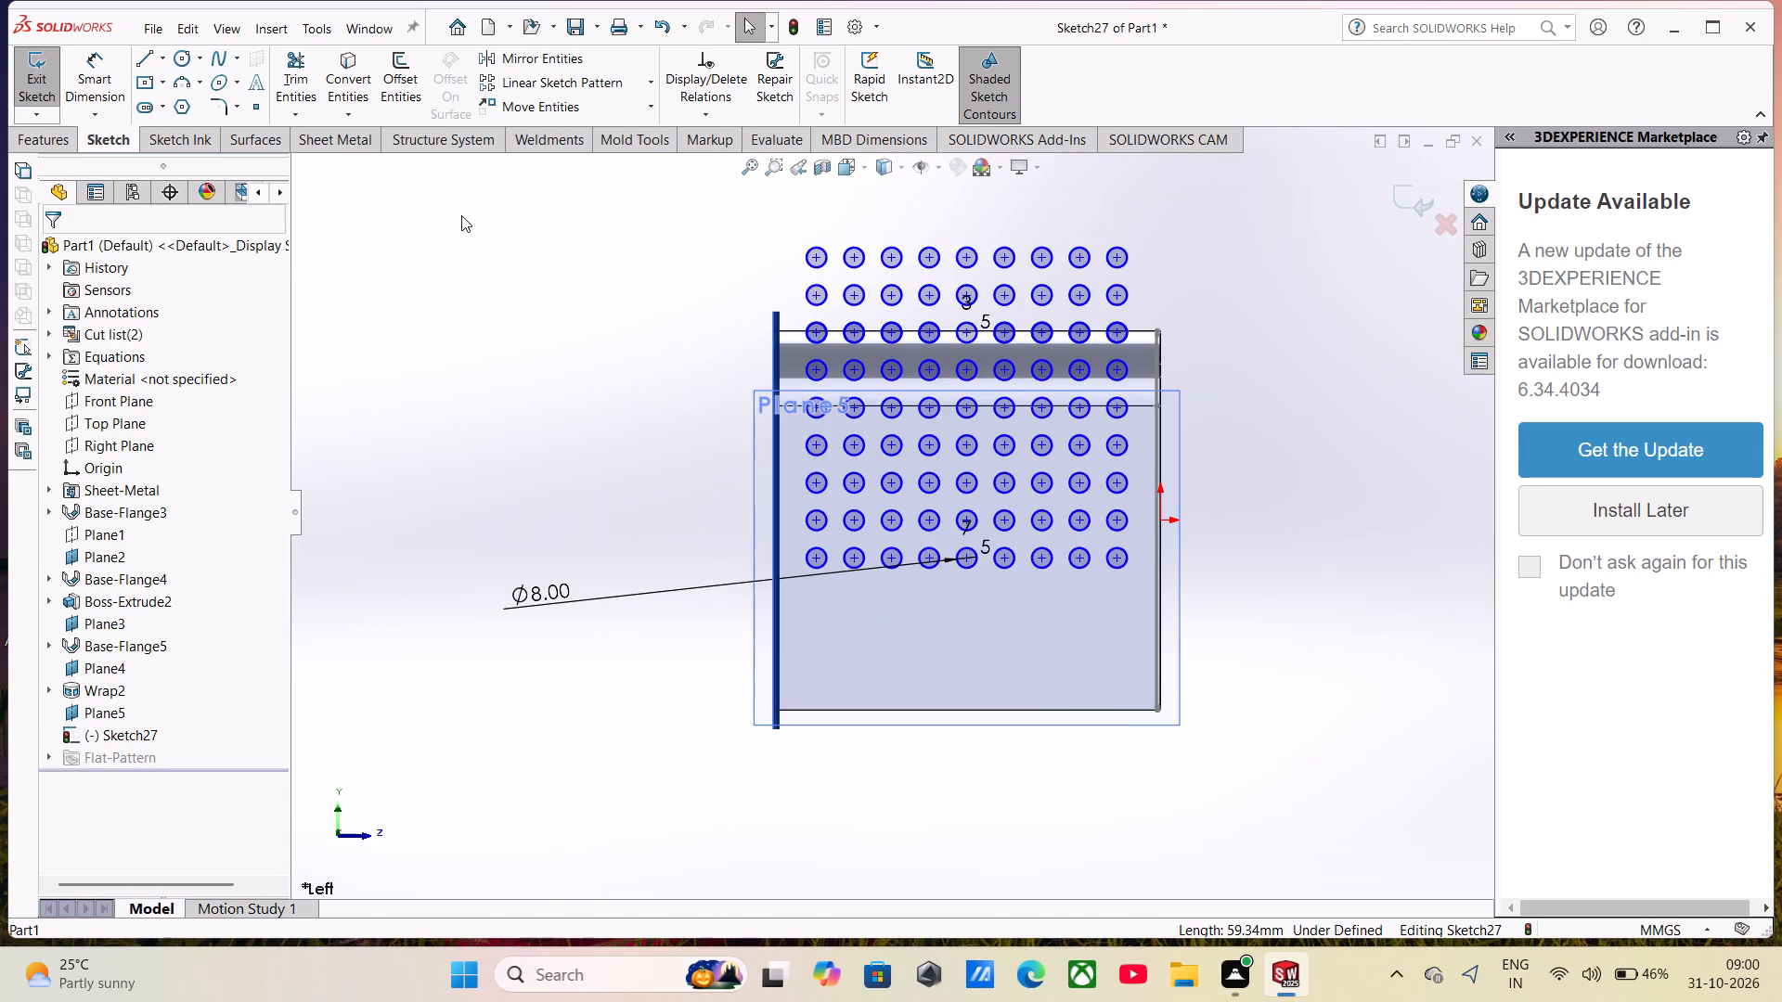
click(650, 81)
click(617, 106)
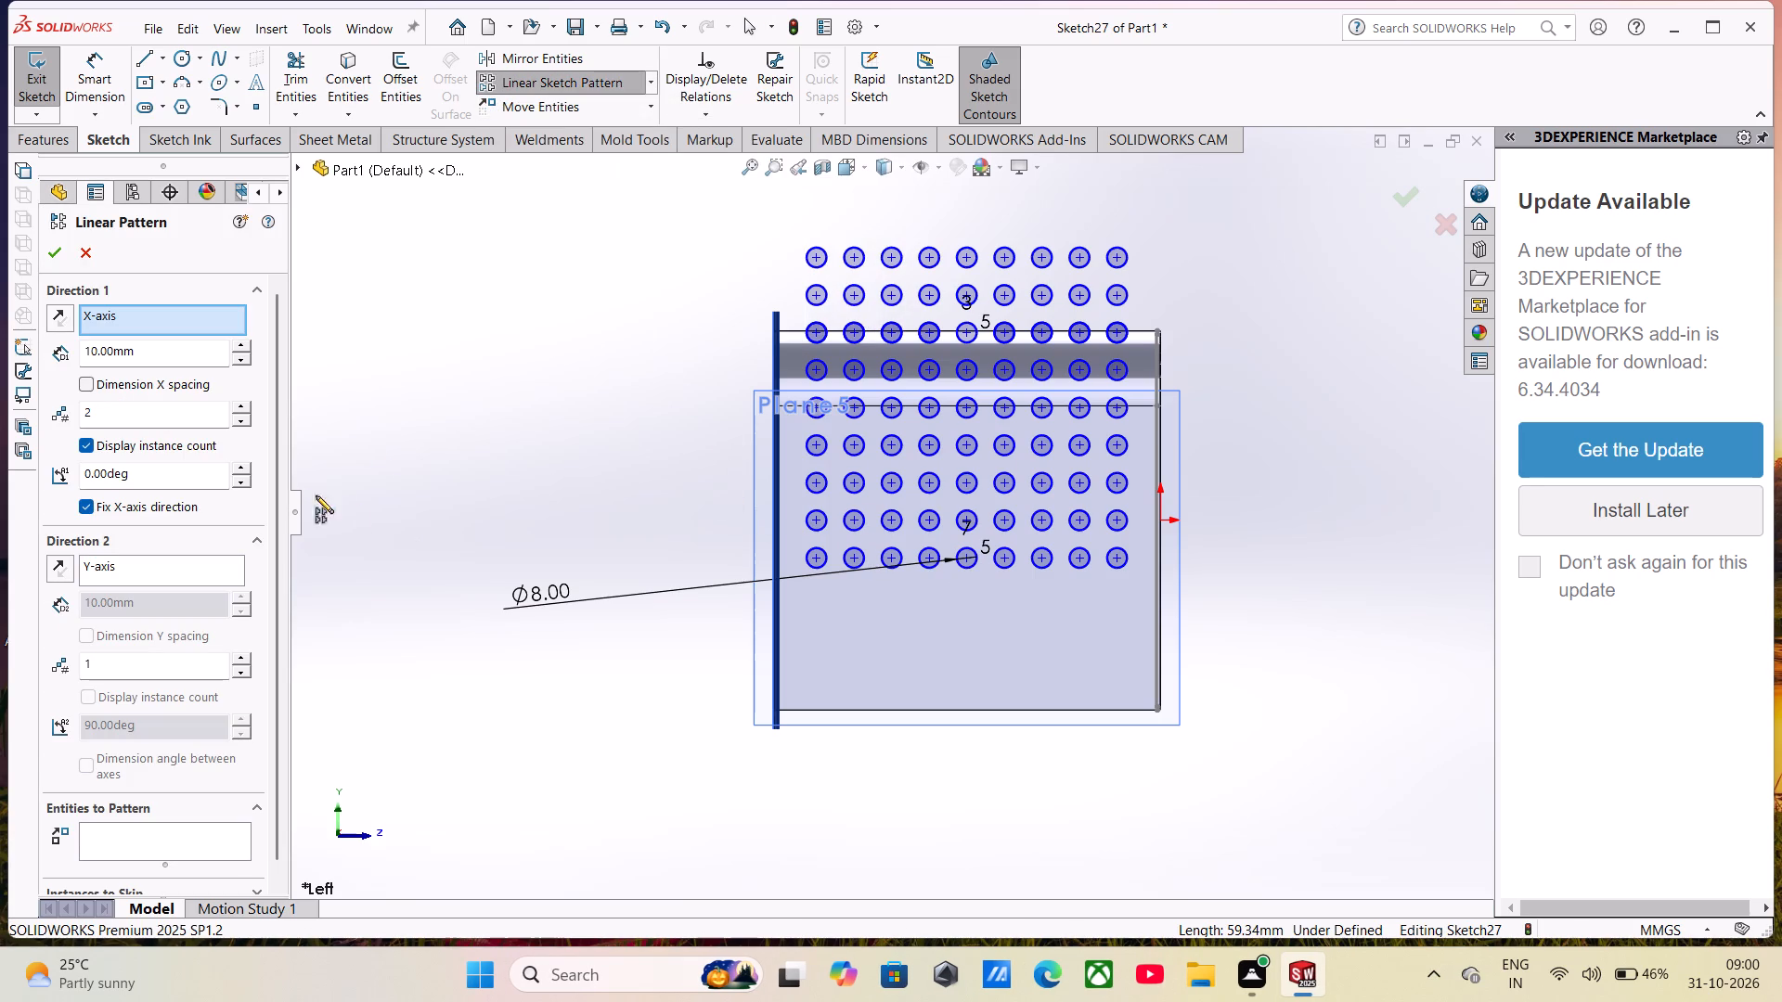
click(111, 852)
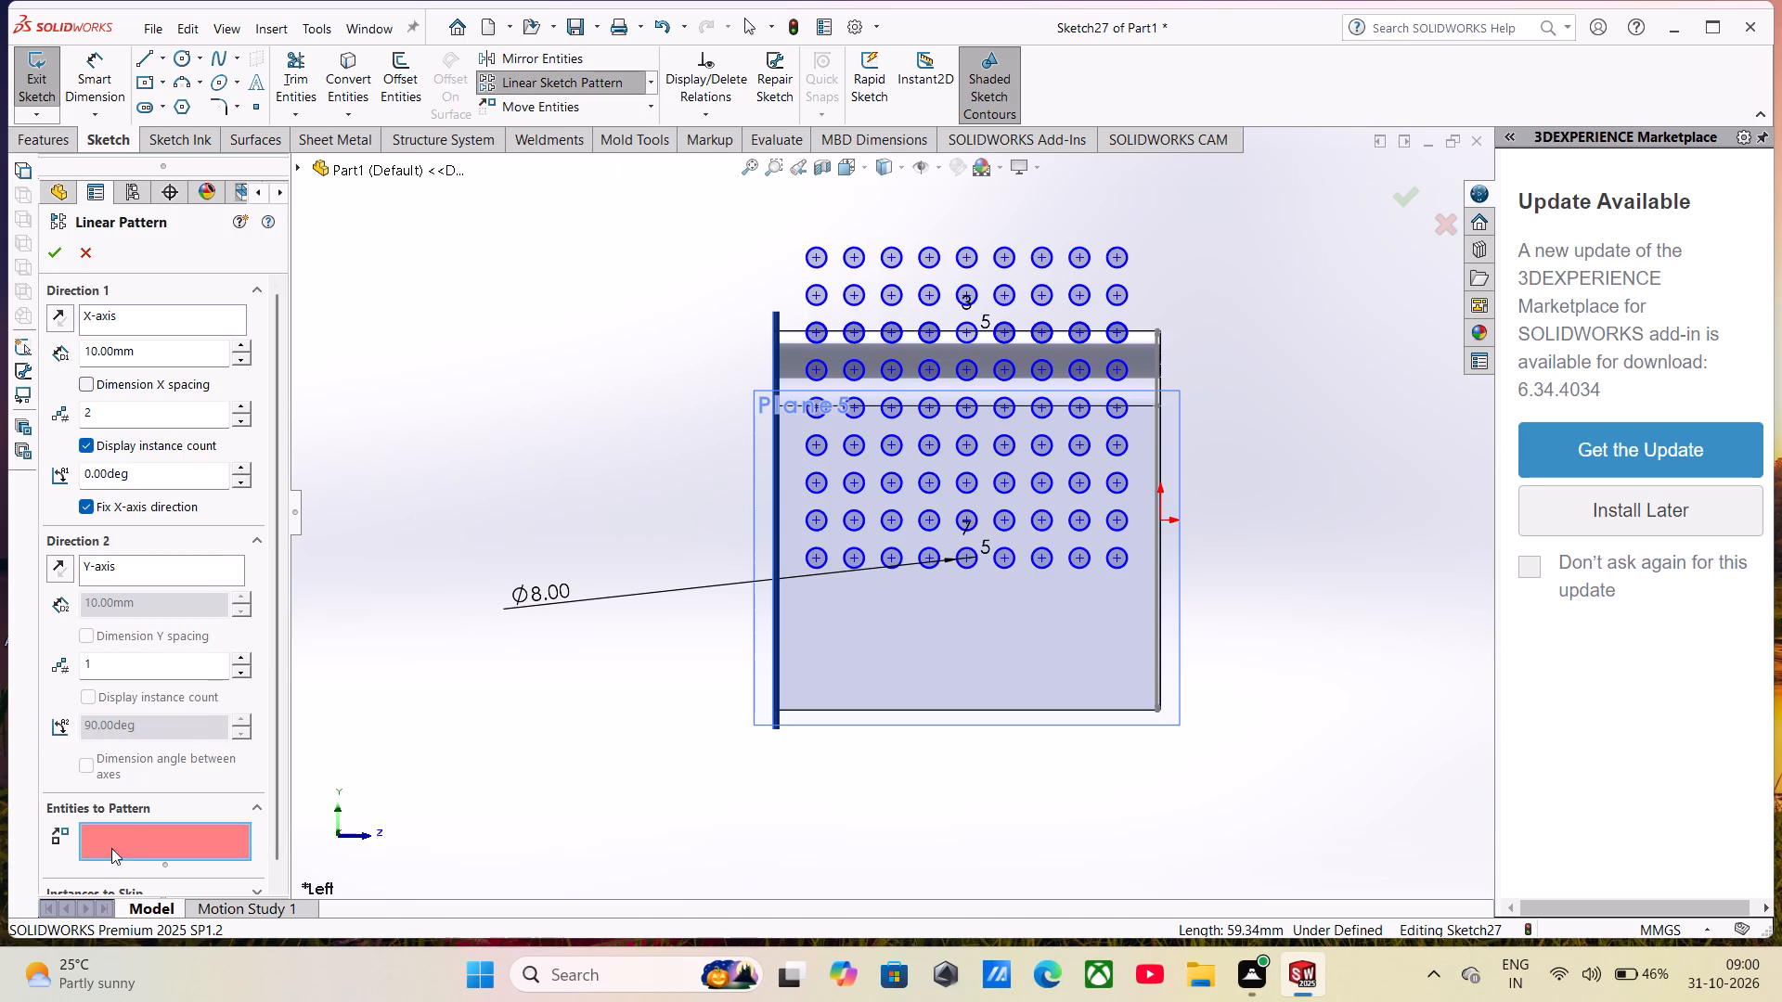
click(959, 549)
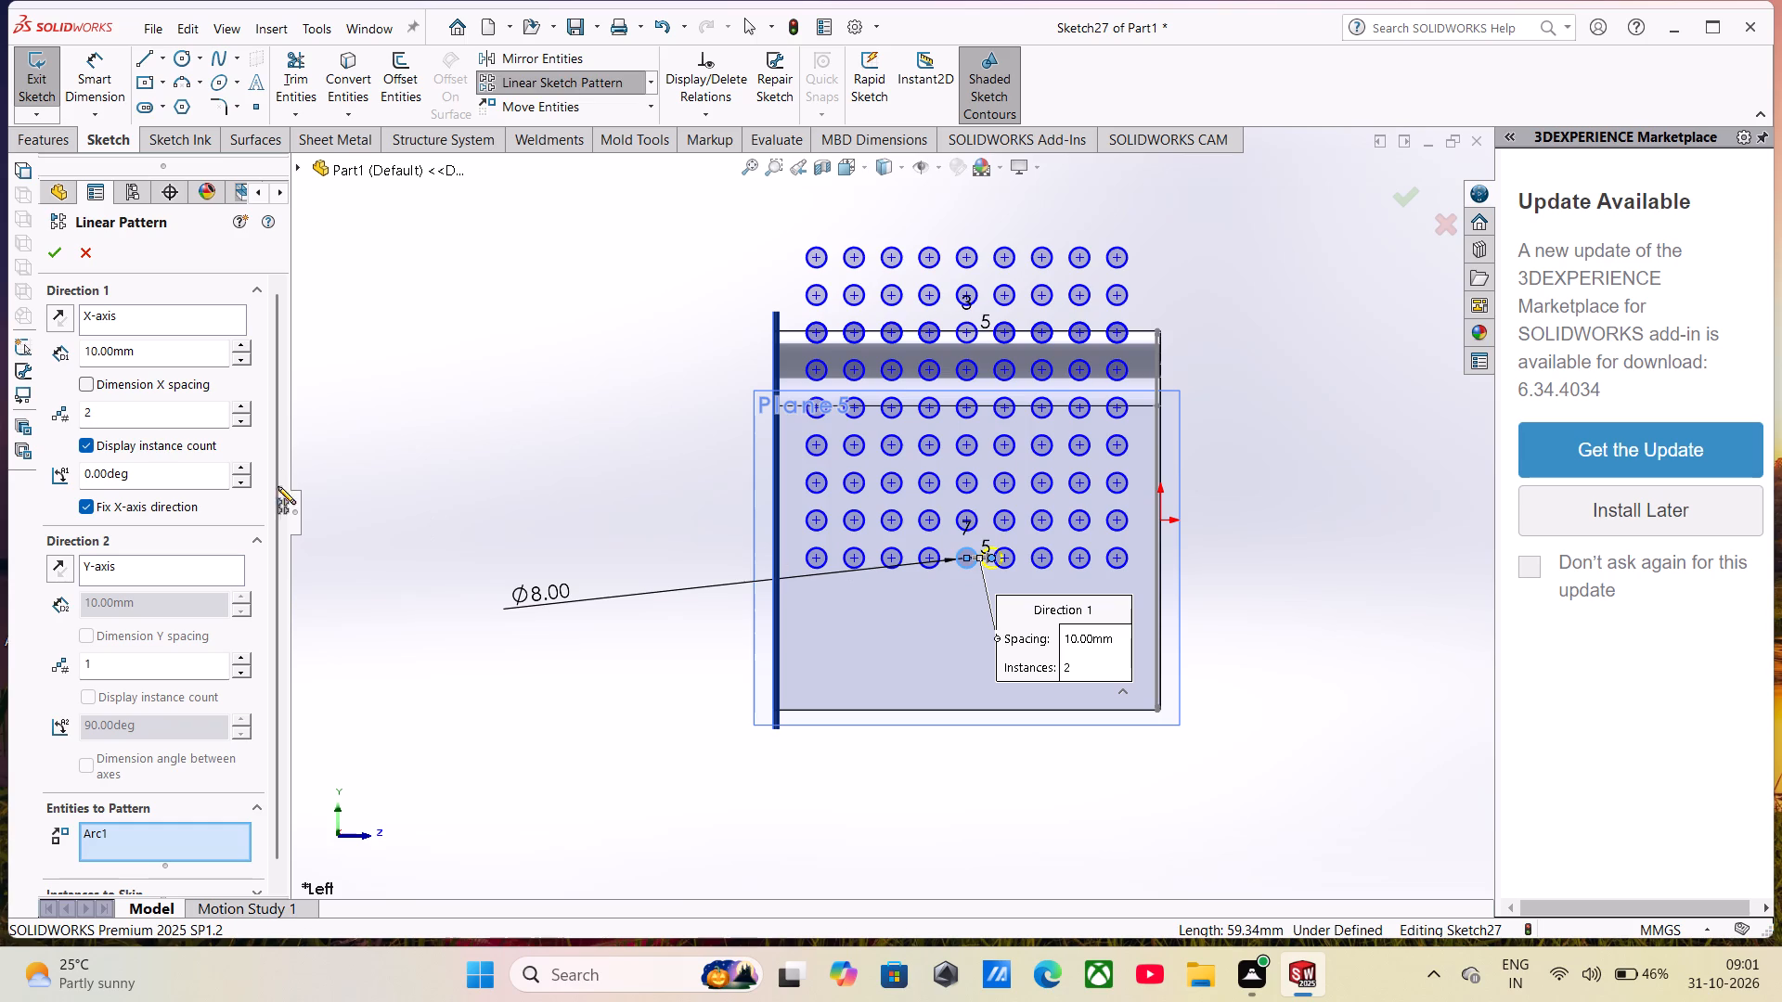
click(189, 570)
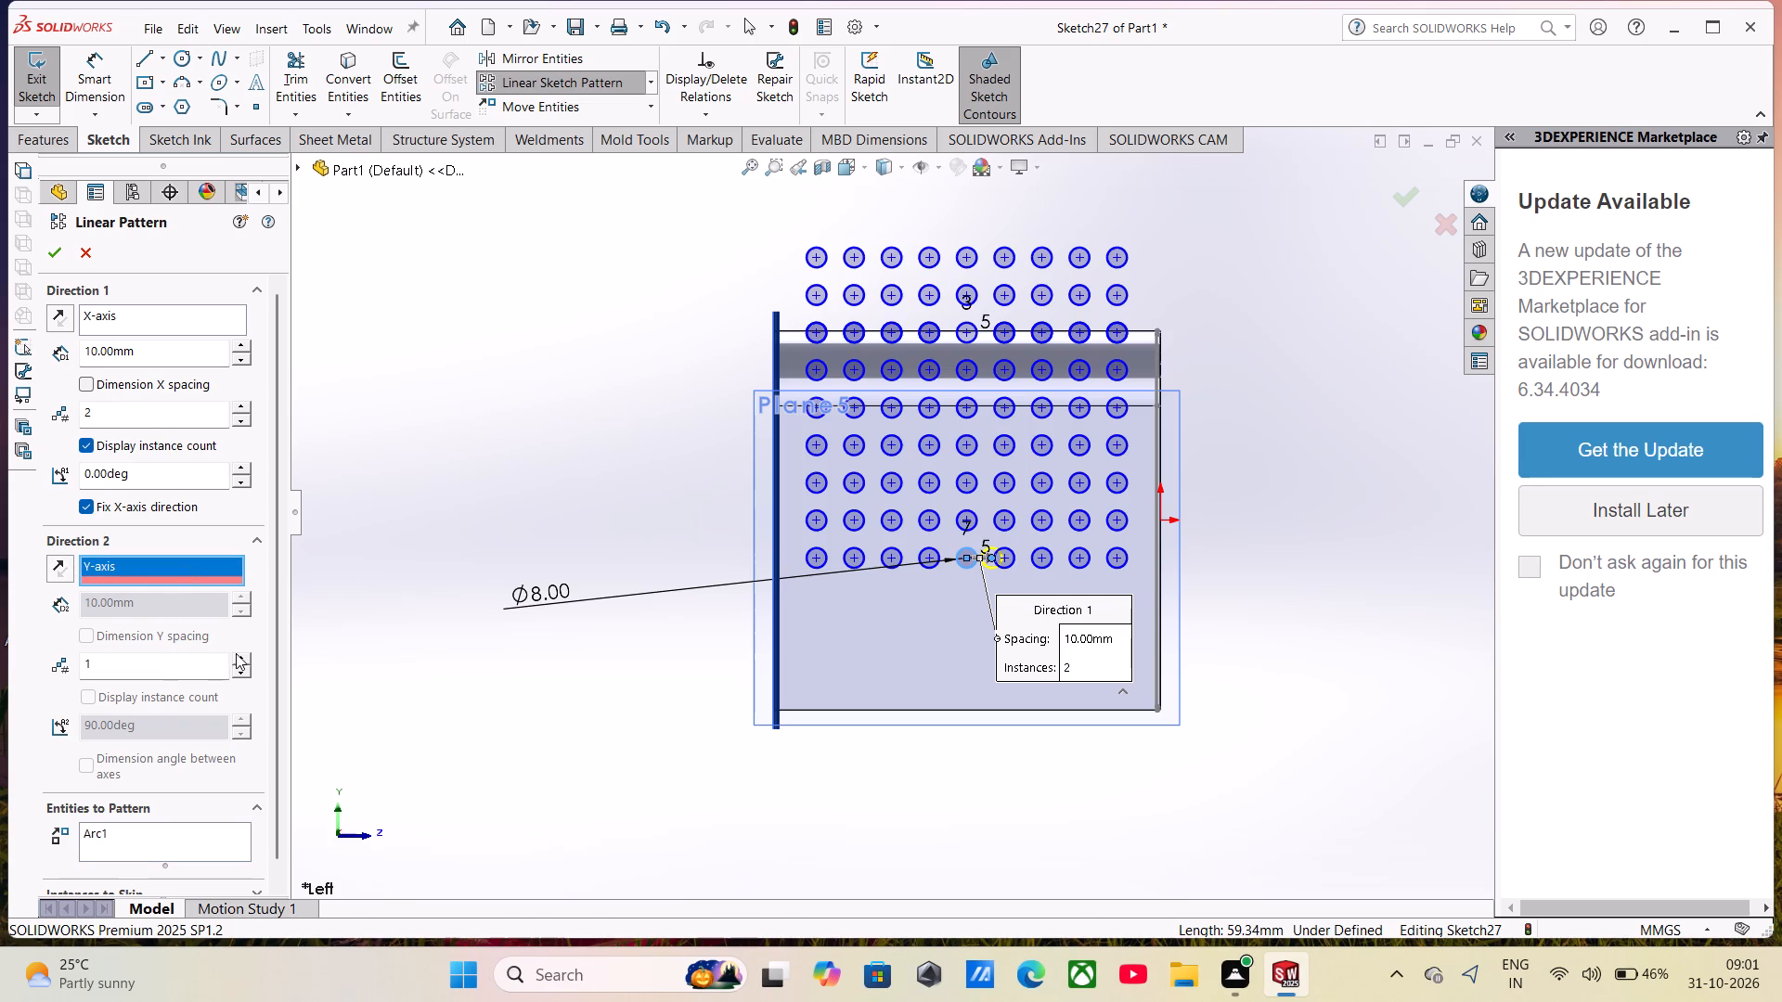
click(239, 656)
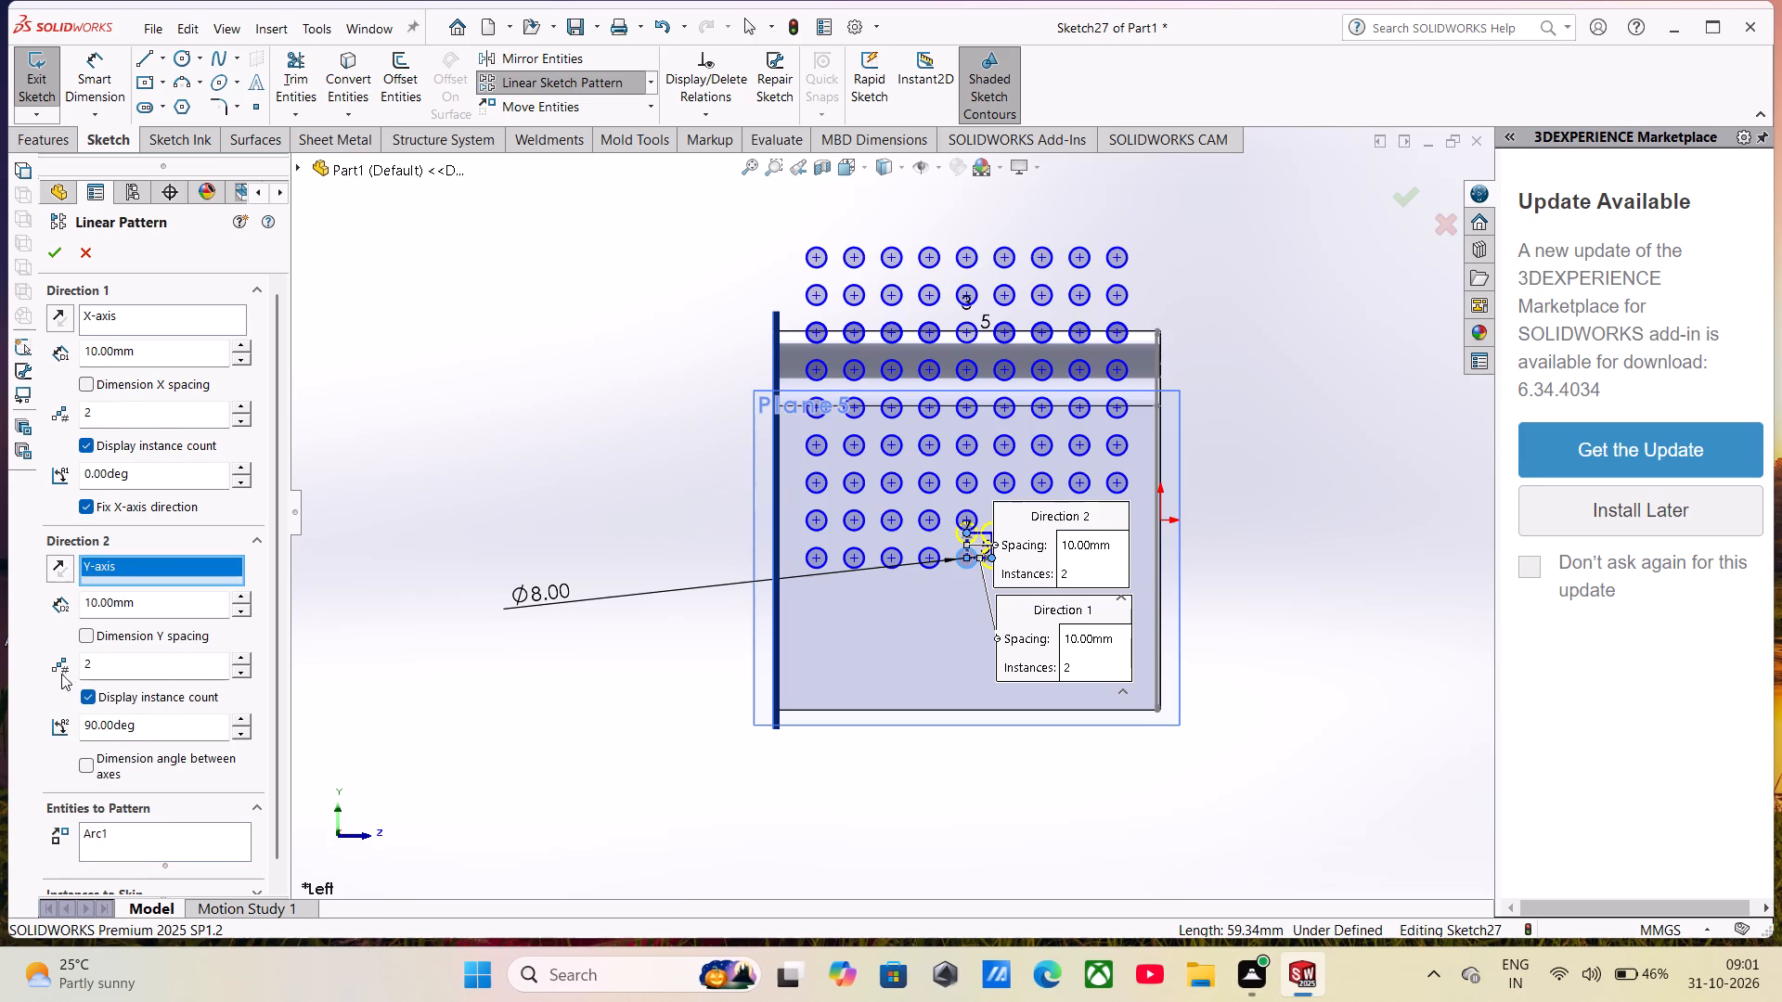
click(58, 578)
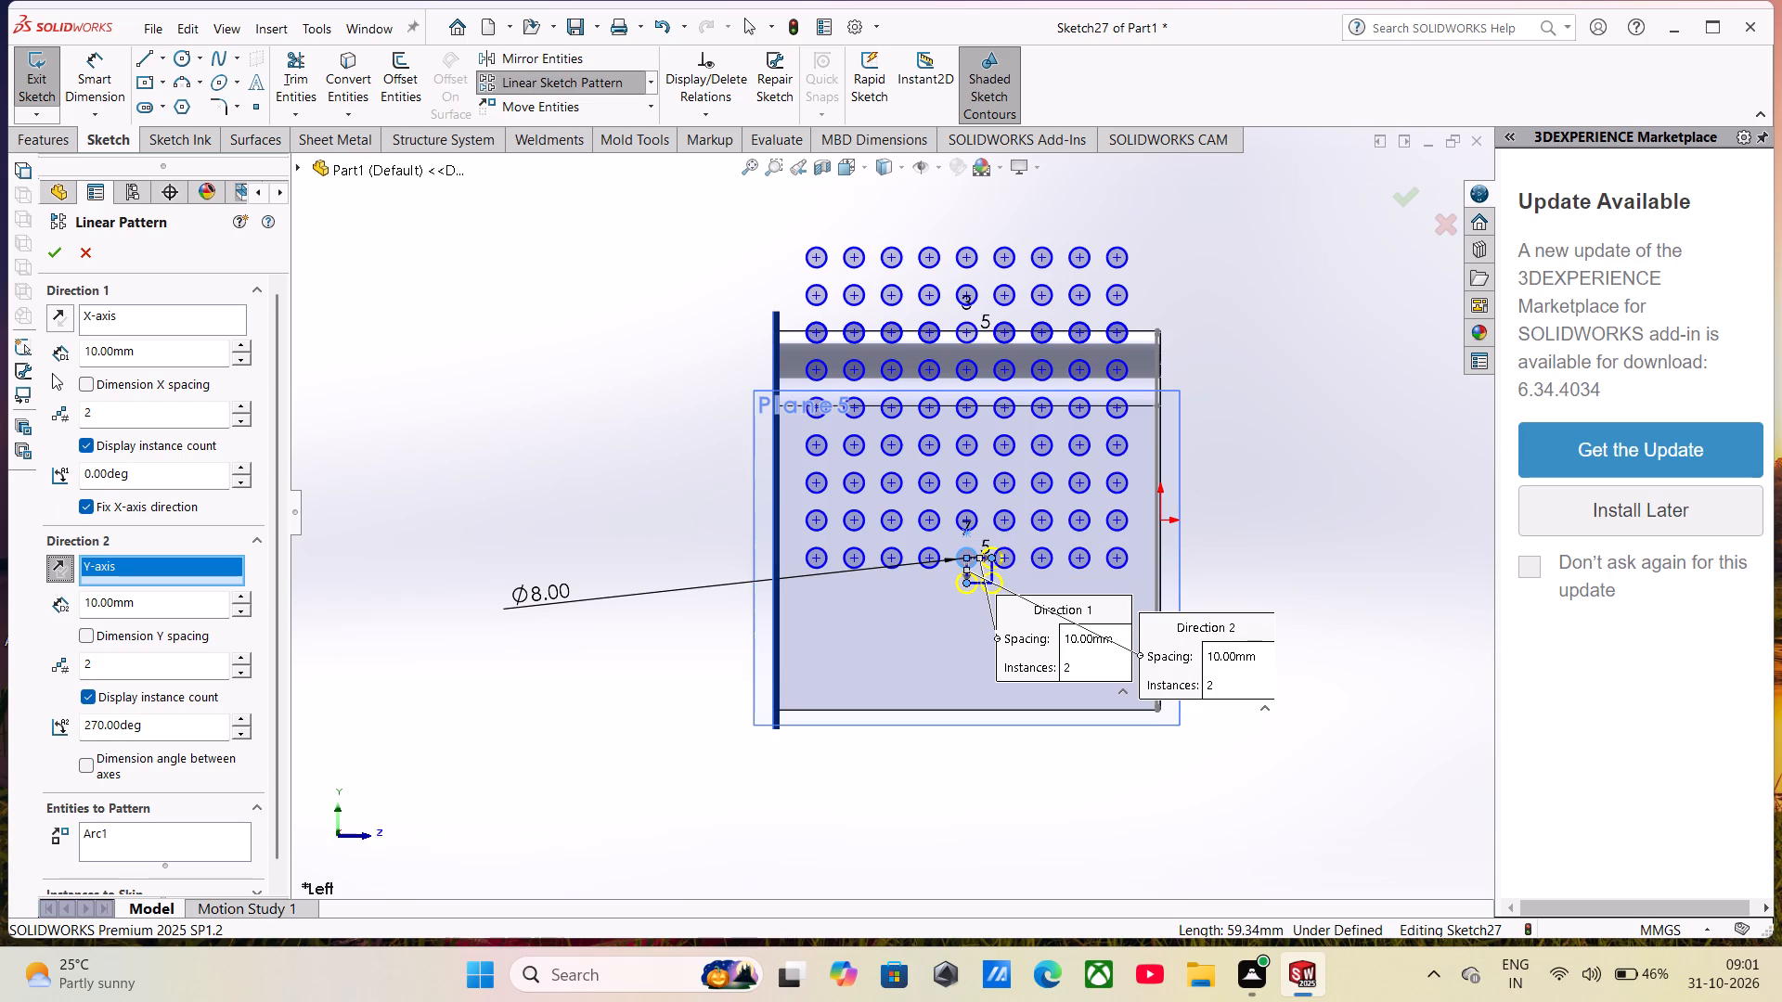
Clear the X-axis from the new pattern so that the circle repeats only along the Y-axis.
click(58, 323)
click(58, 323)
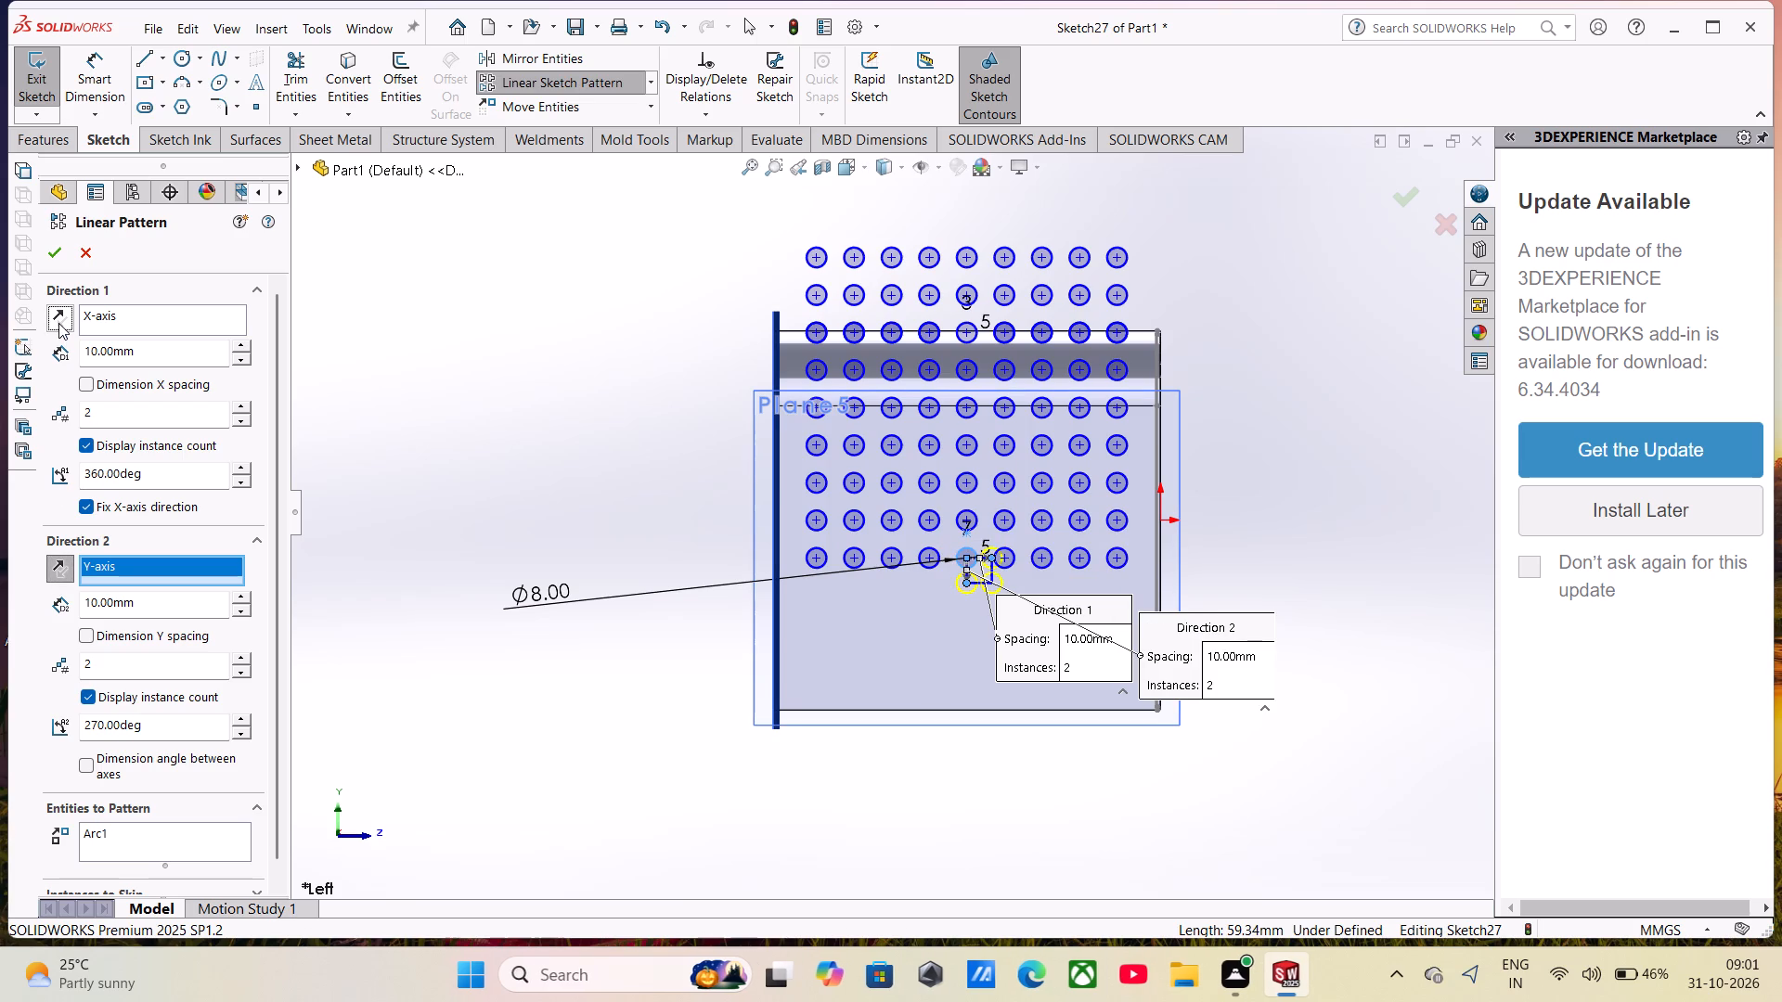
scroll(1045, 572, down, 4)
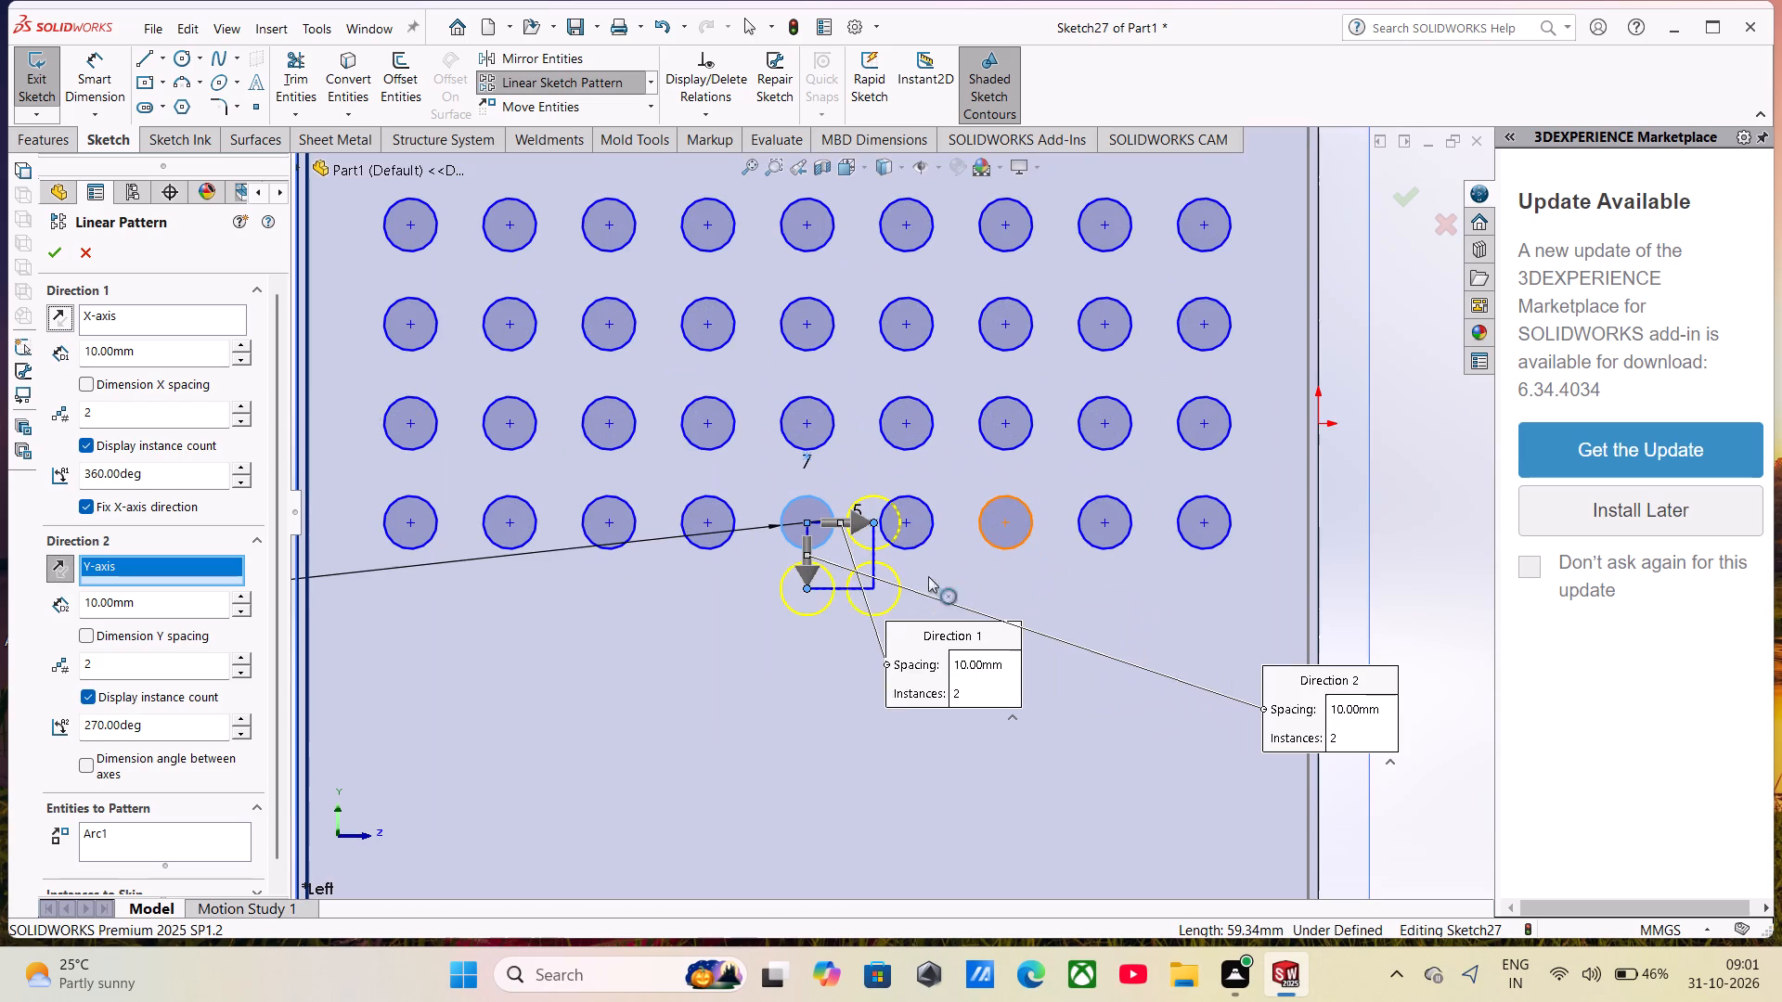
click(97, 443)
click(88, 314)
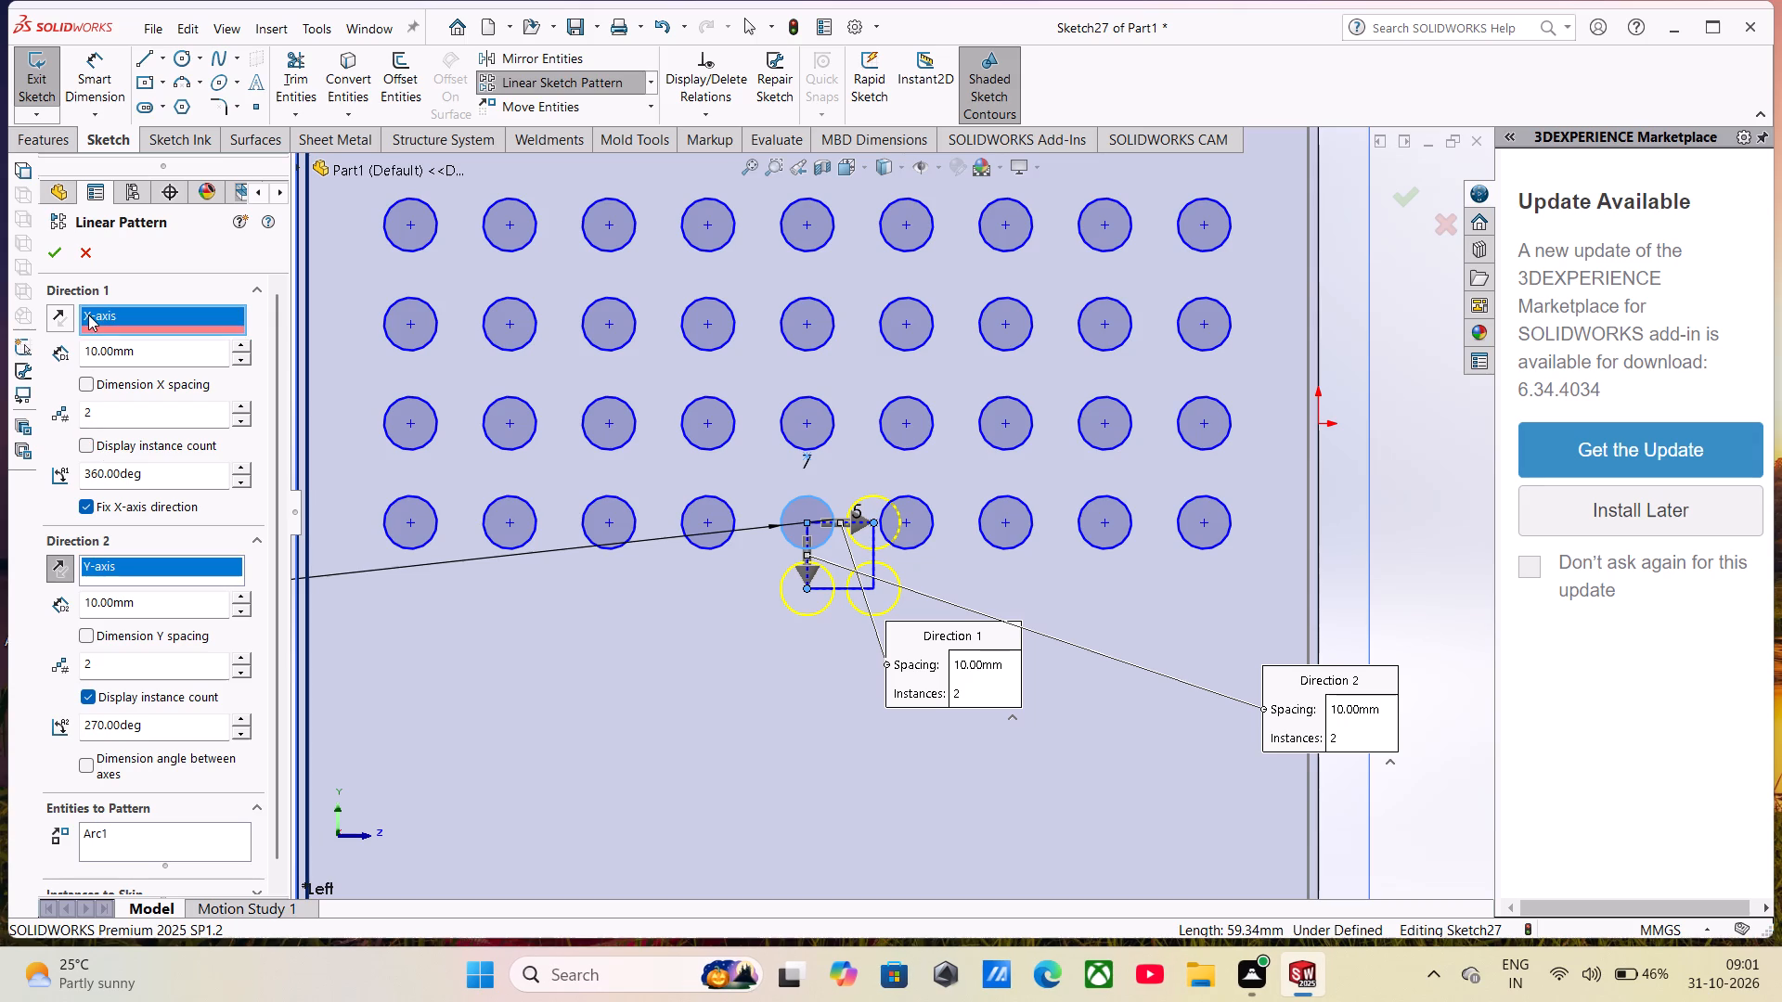
right_click(74, 295)
right_click(93, 311)
click(109, 343)
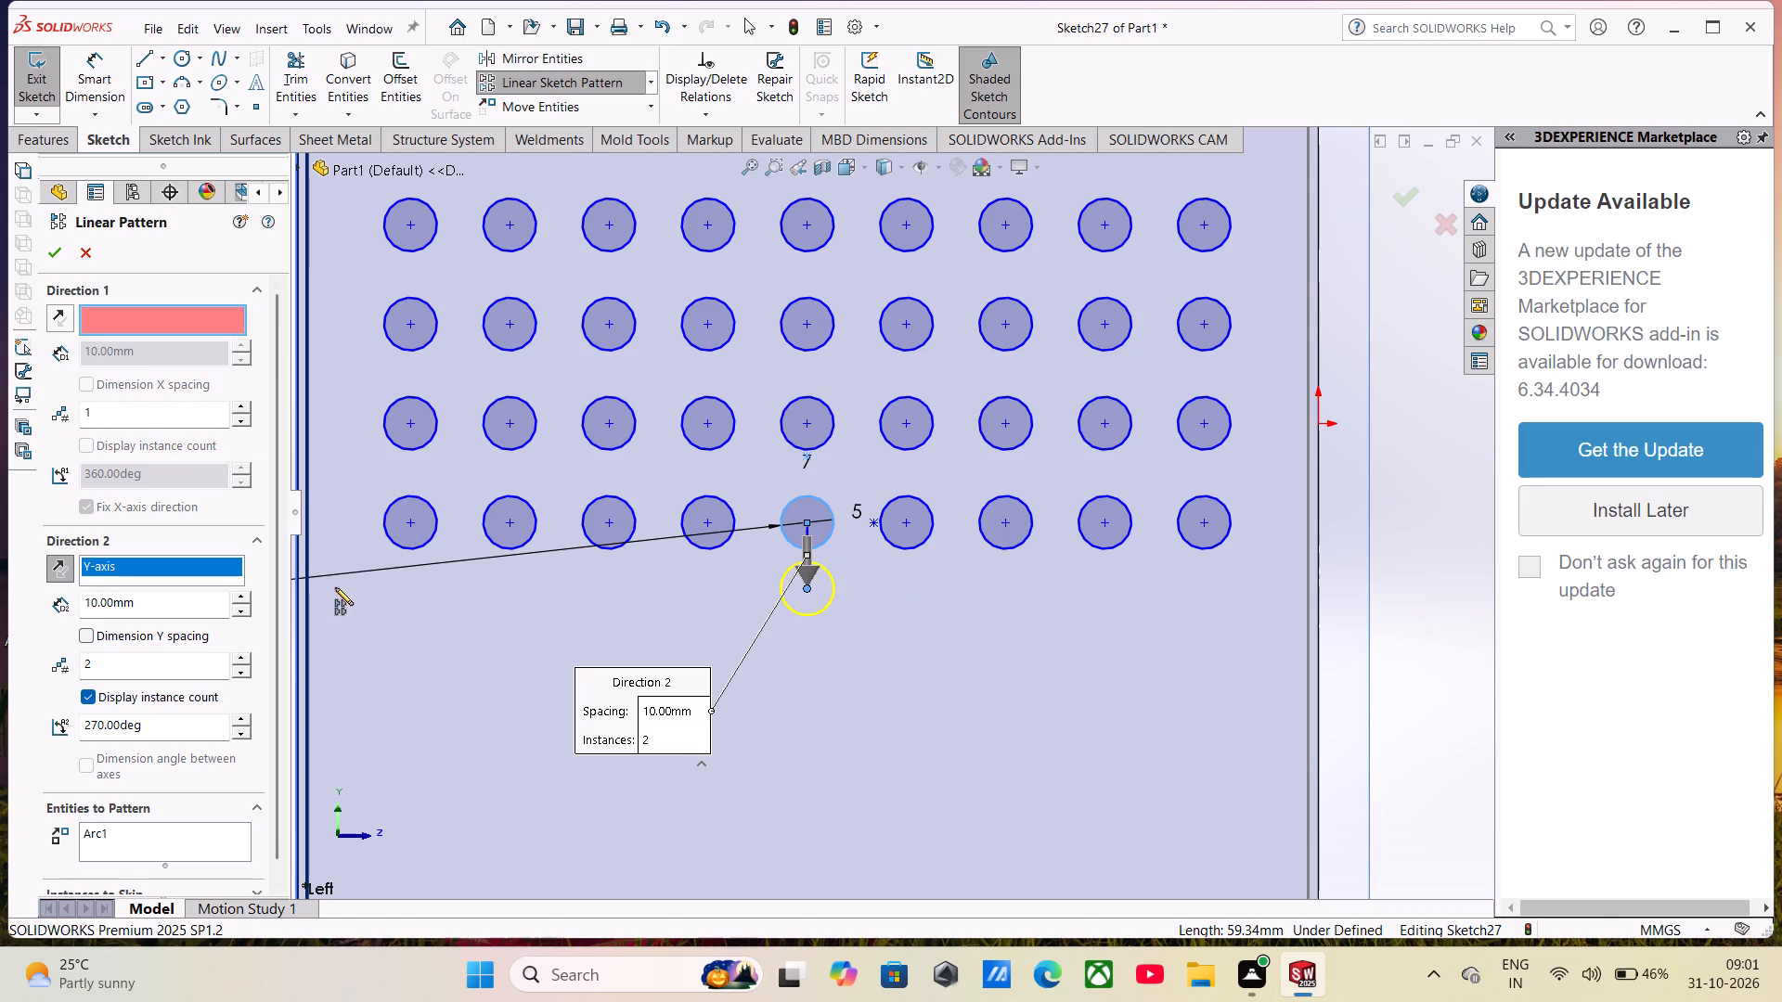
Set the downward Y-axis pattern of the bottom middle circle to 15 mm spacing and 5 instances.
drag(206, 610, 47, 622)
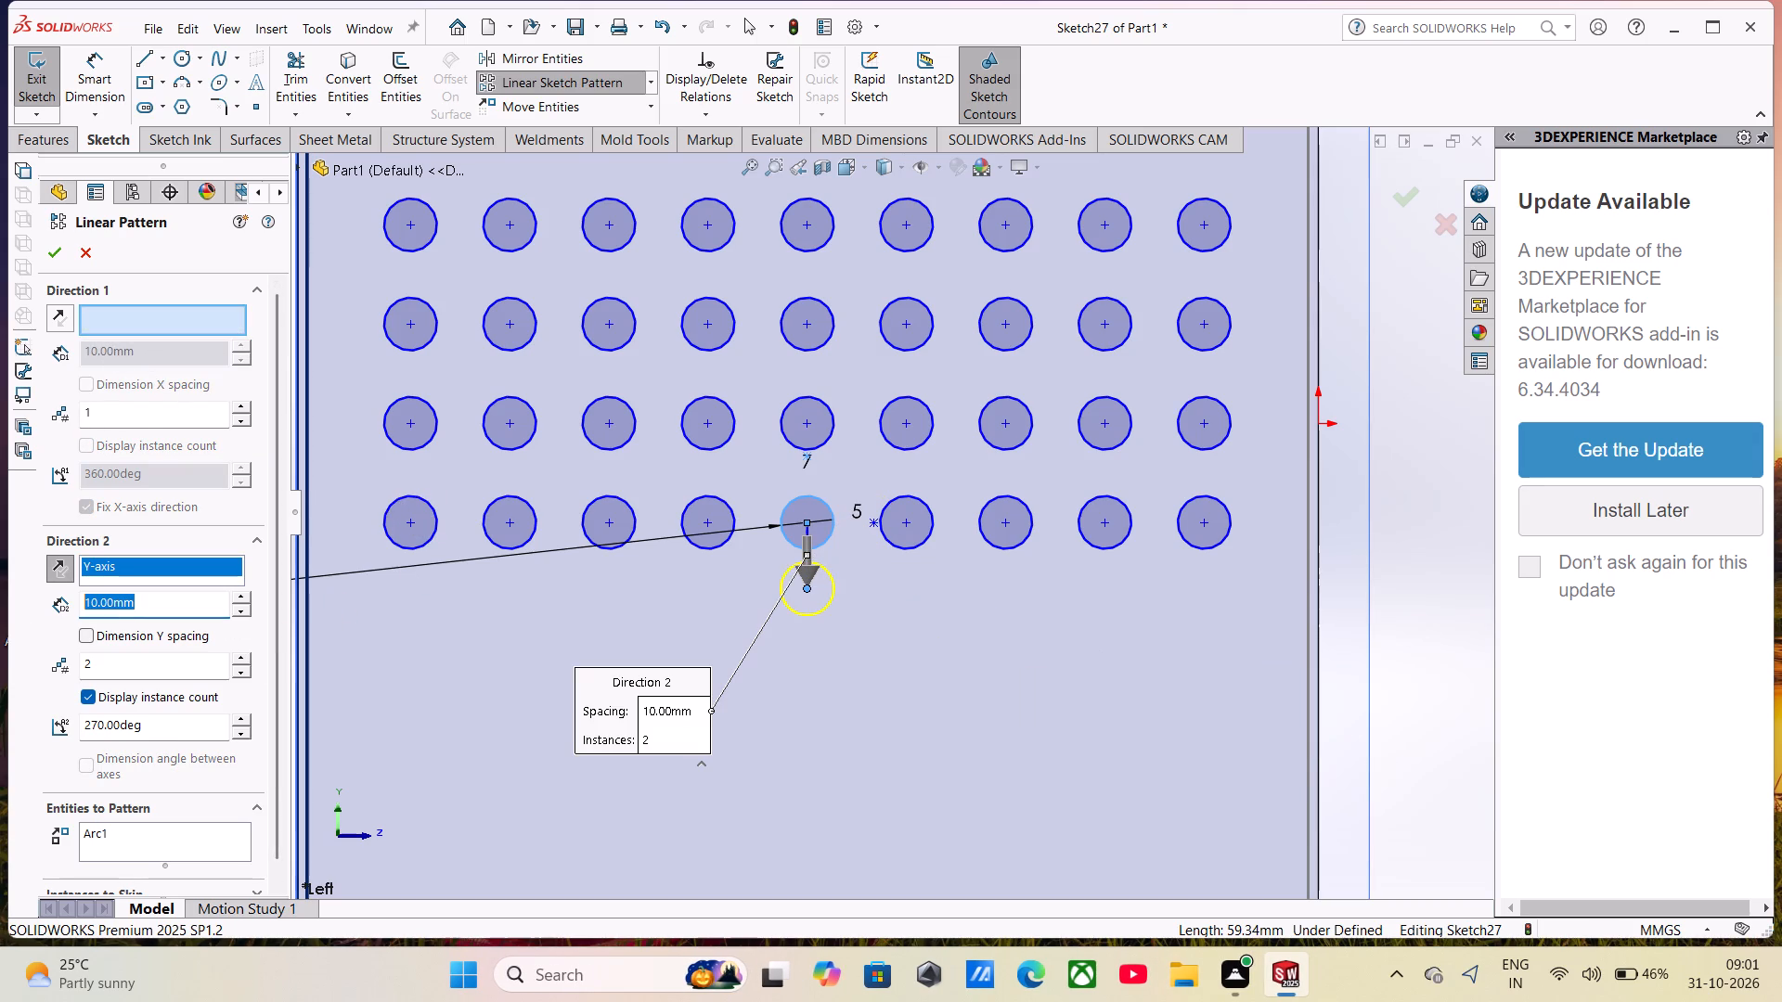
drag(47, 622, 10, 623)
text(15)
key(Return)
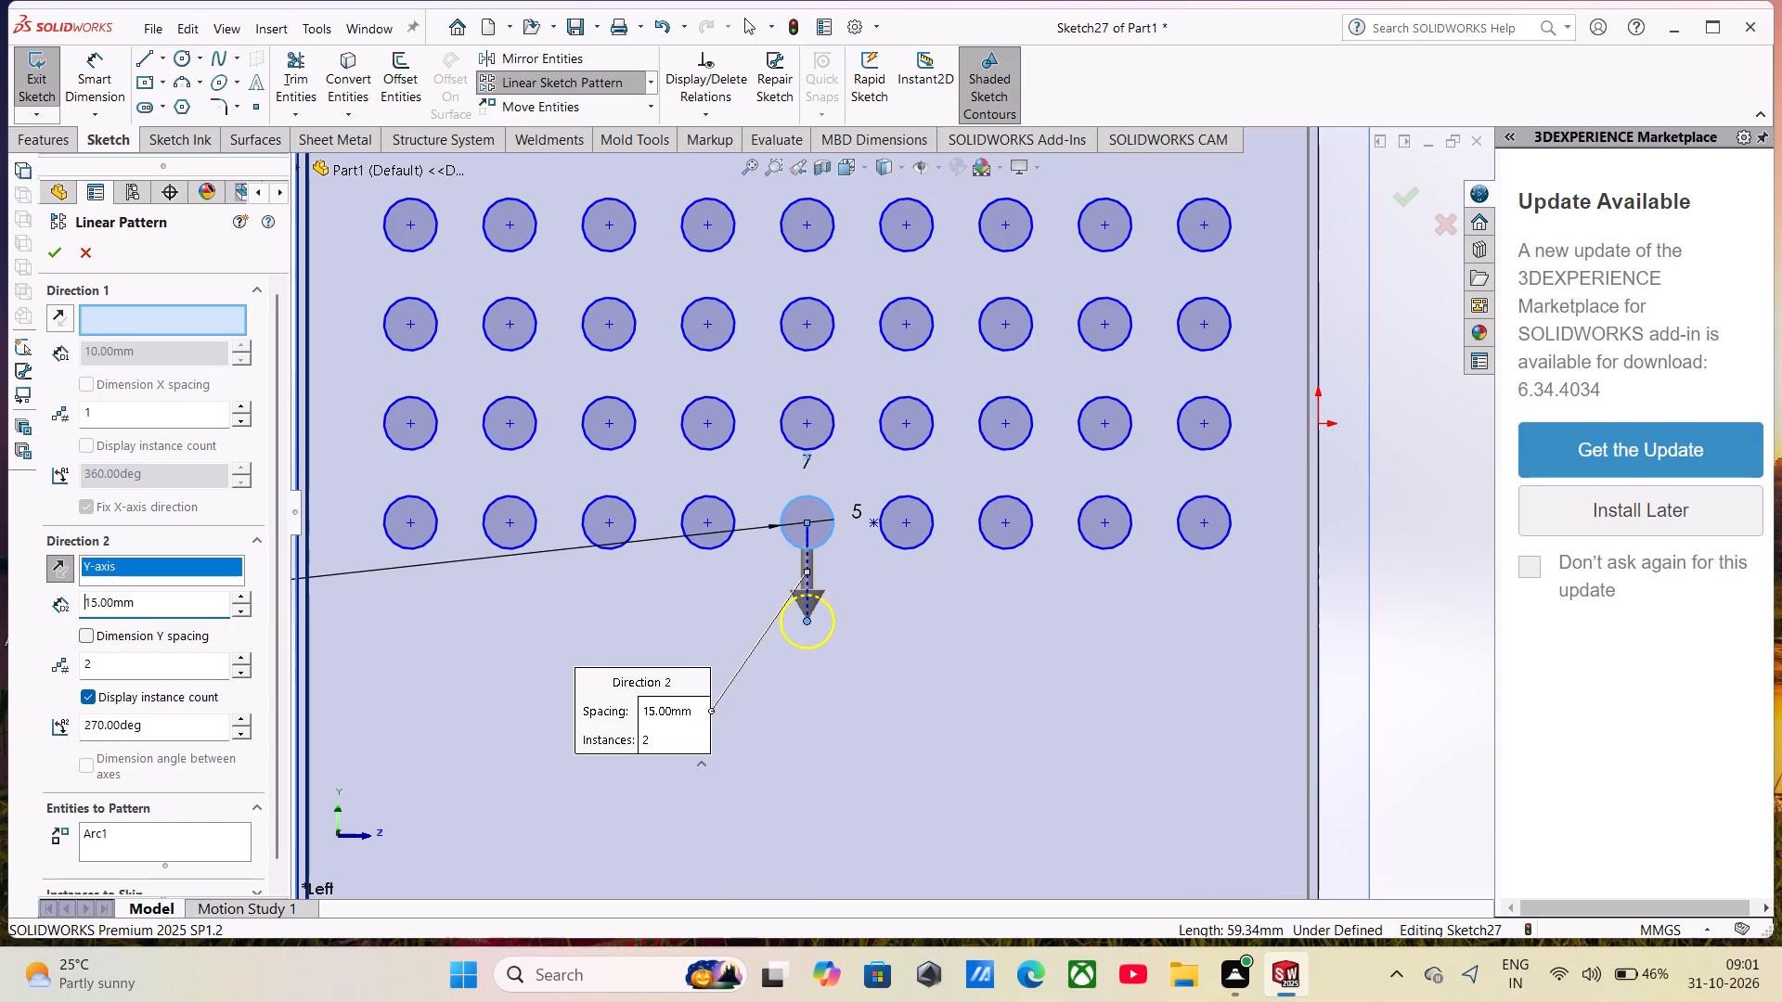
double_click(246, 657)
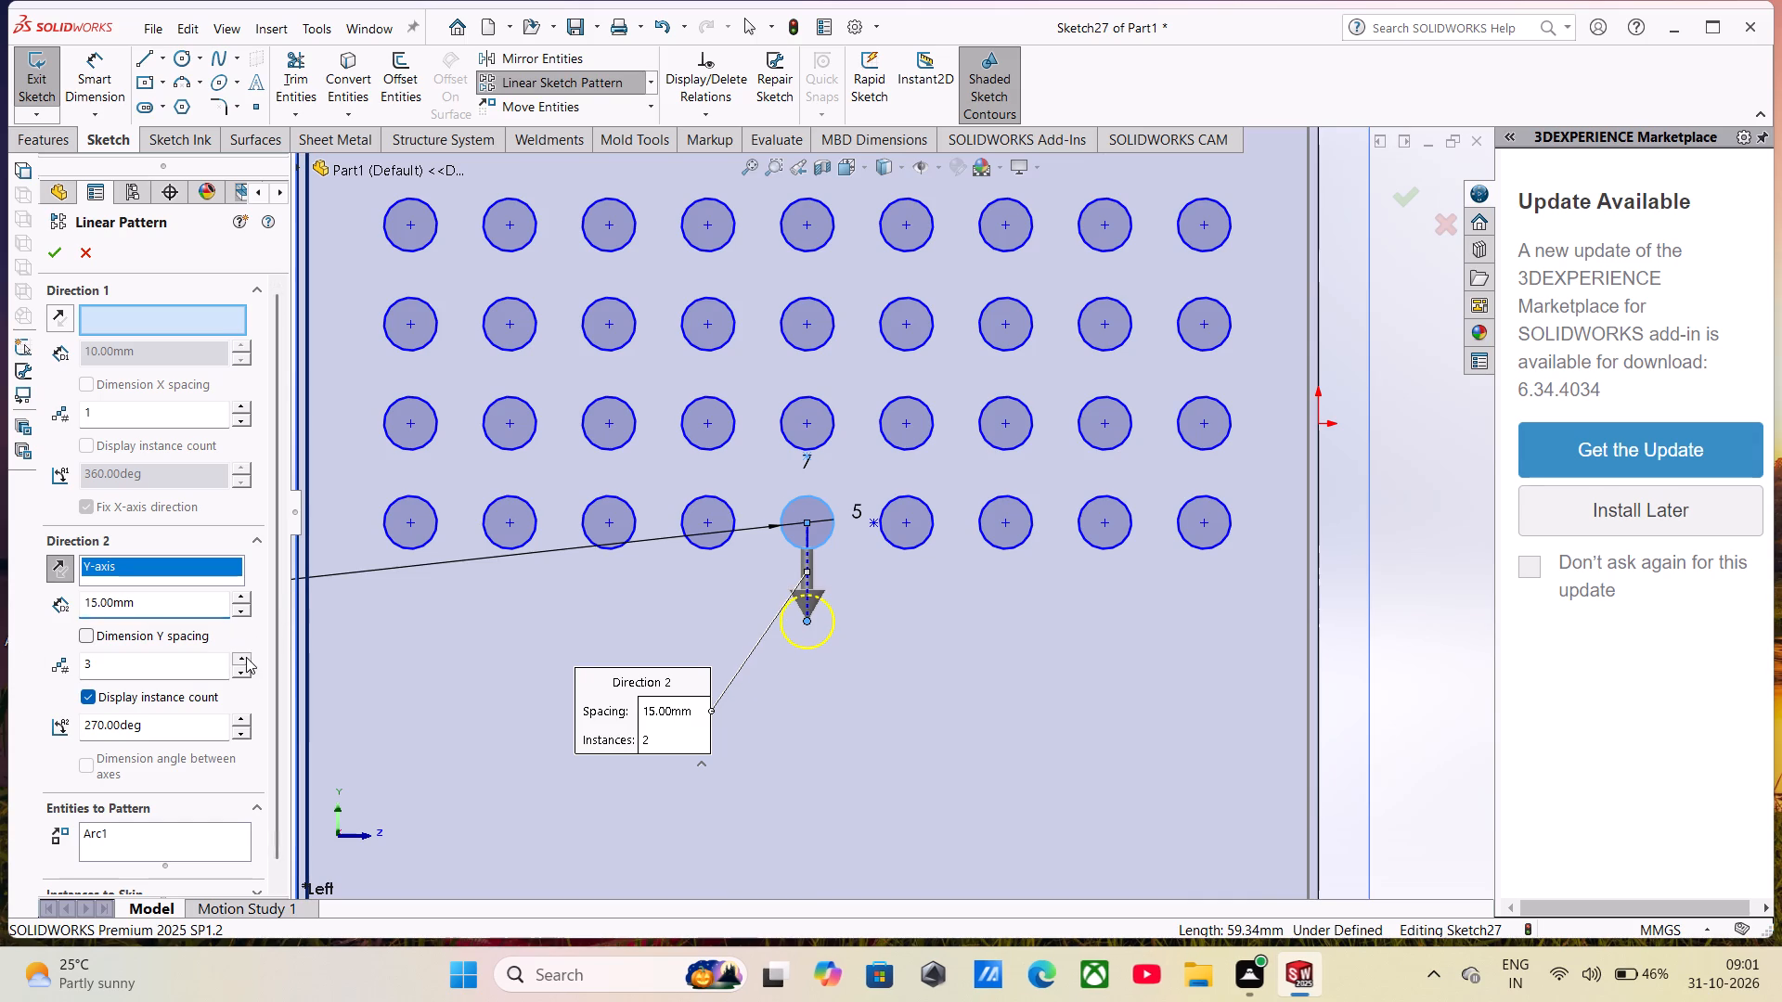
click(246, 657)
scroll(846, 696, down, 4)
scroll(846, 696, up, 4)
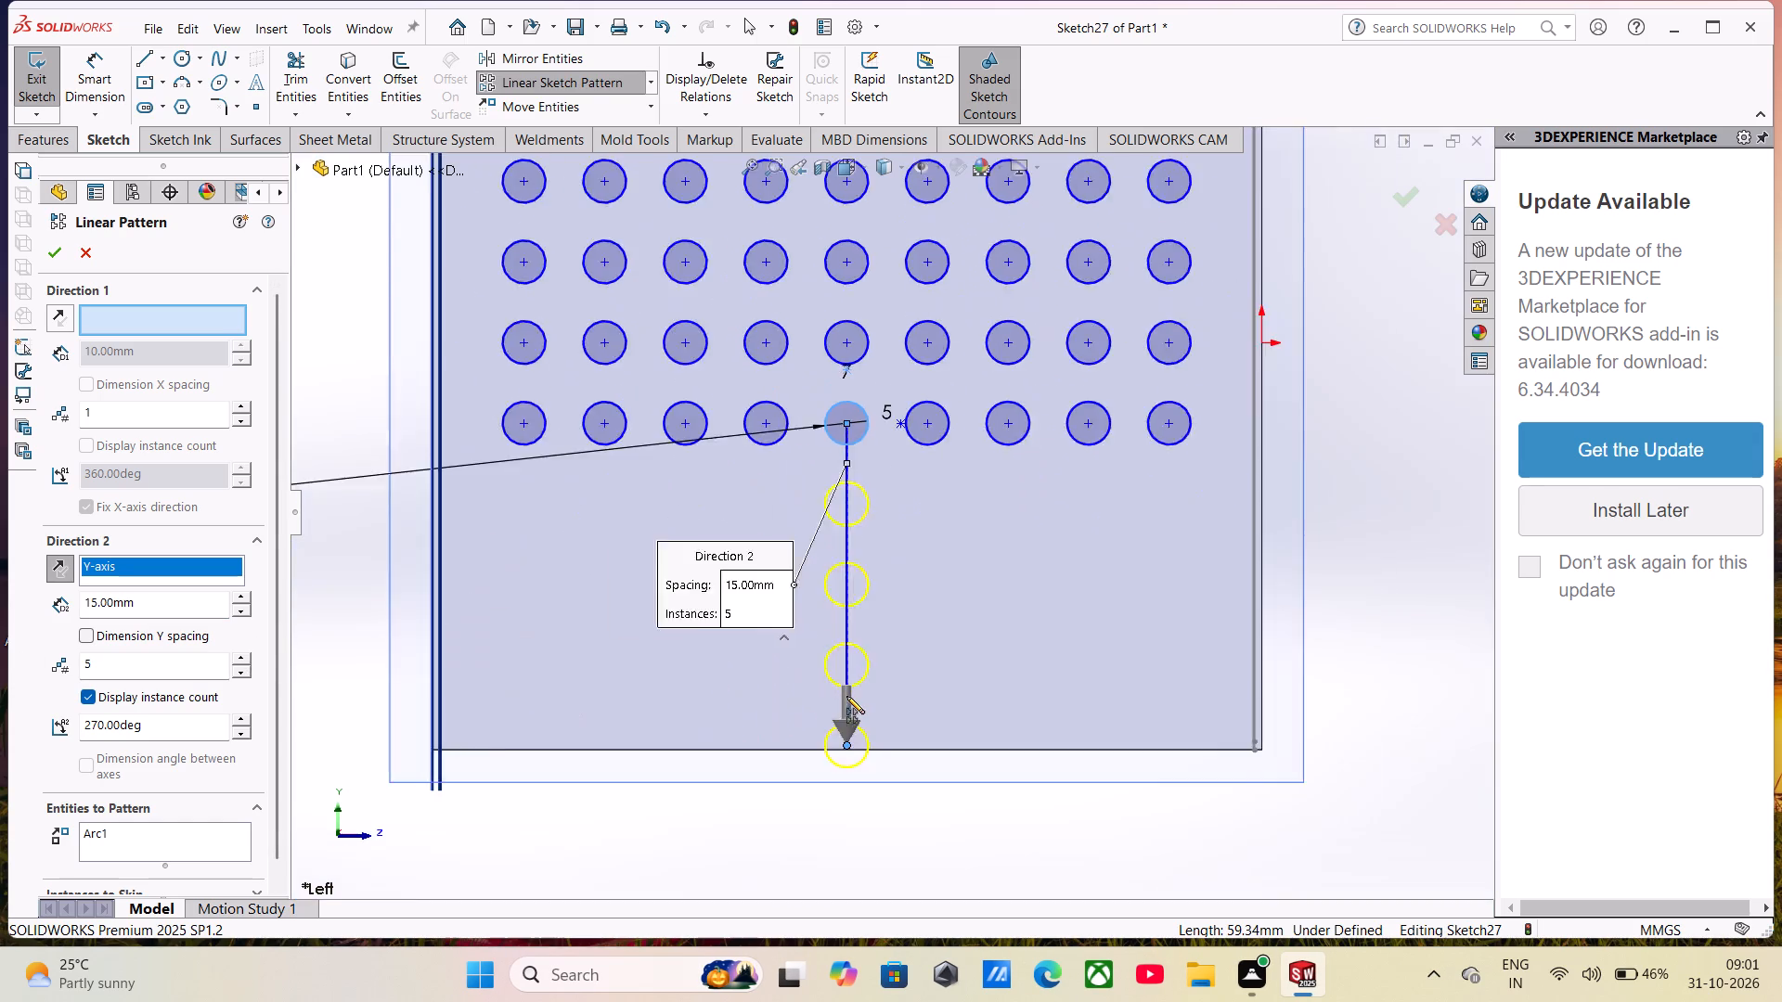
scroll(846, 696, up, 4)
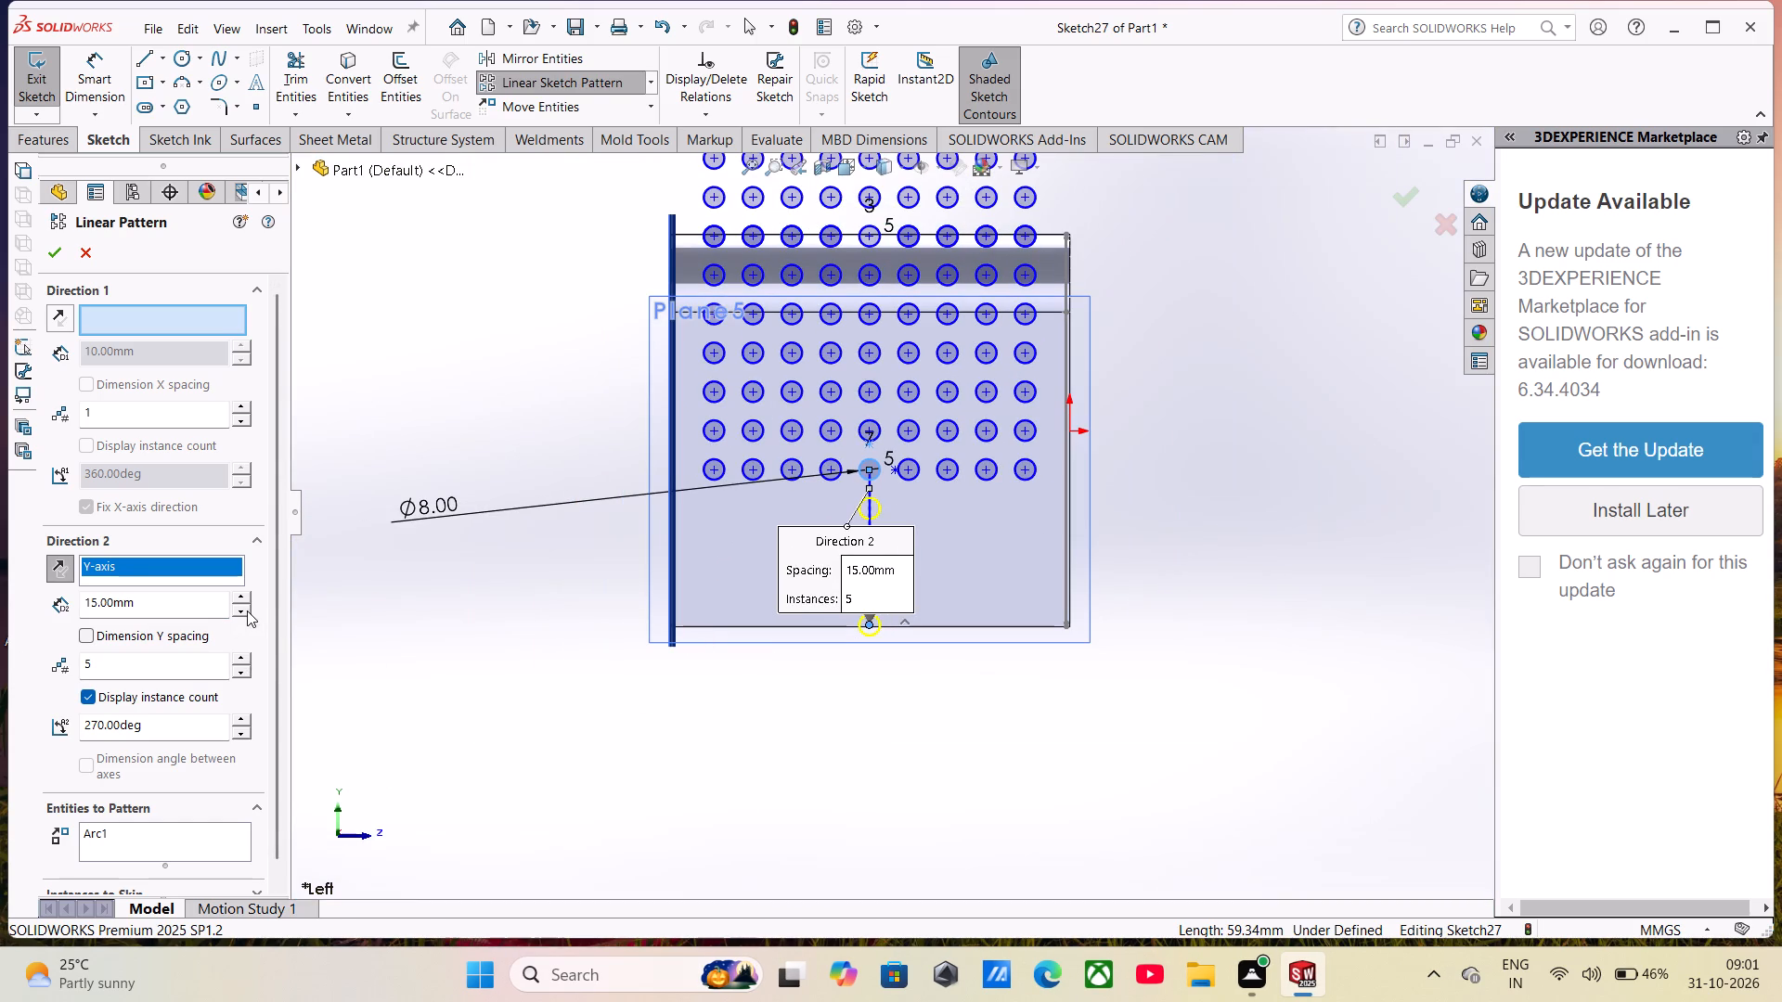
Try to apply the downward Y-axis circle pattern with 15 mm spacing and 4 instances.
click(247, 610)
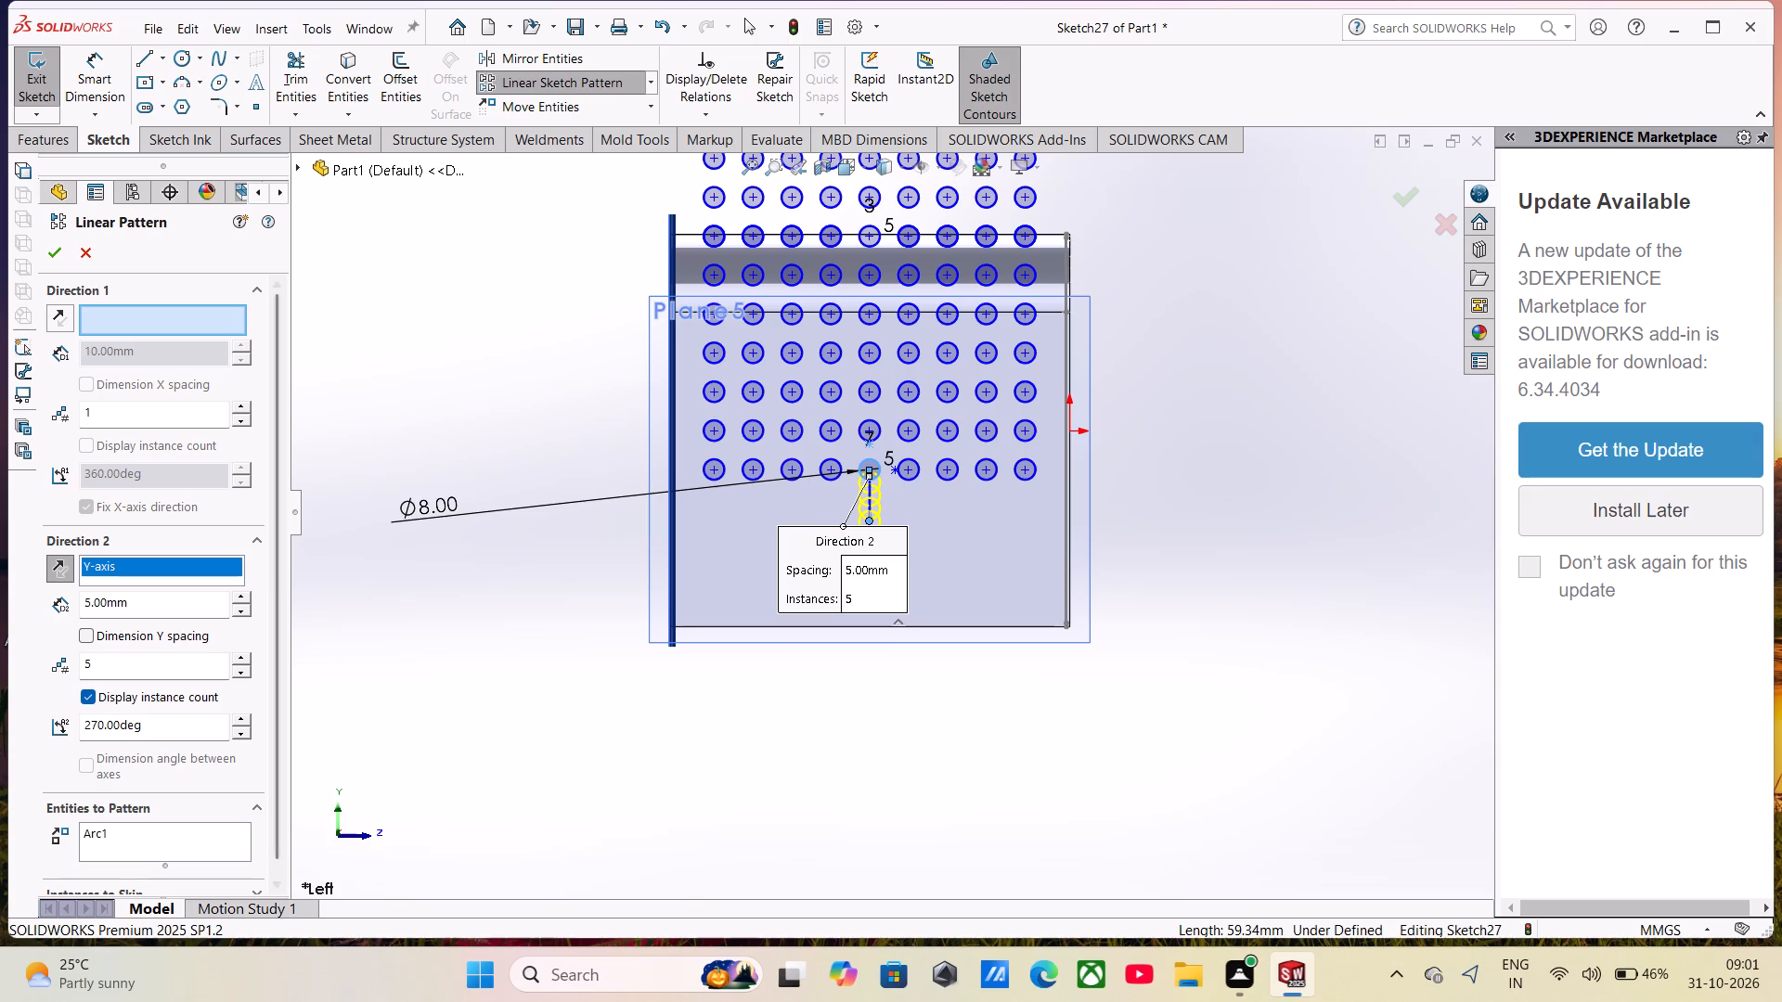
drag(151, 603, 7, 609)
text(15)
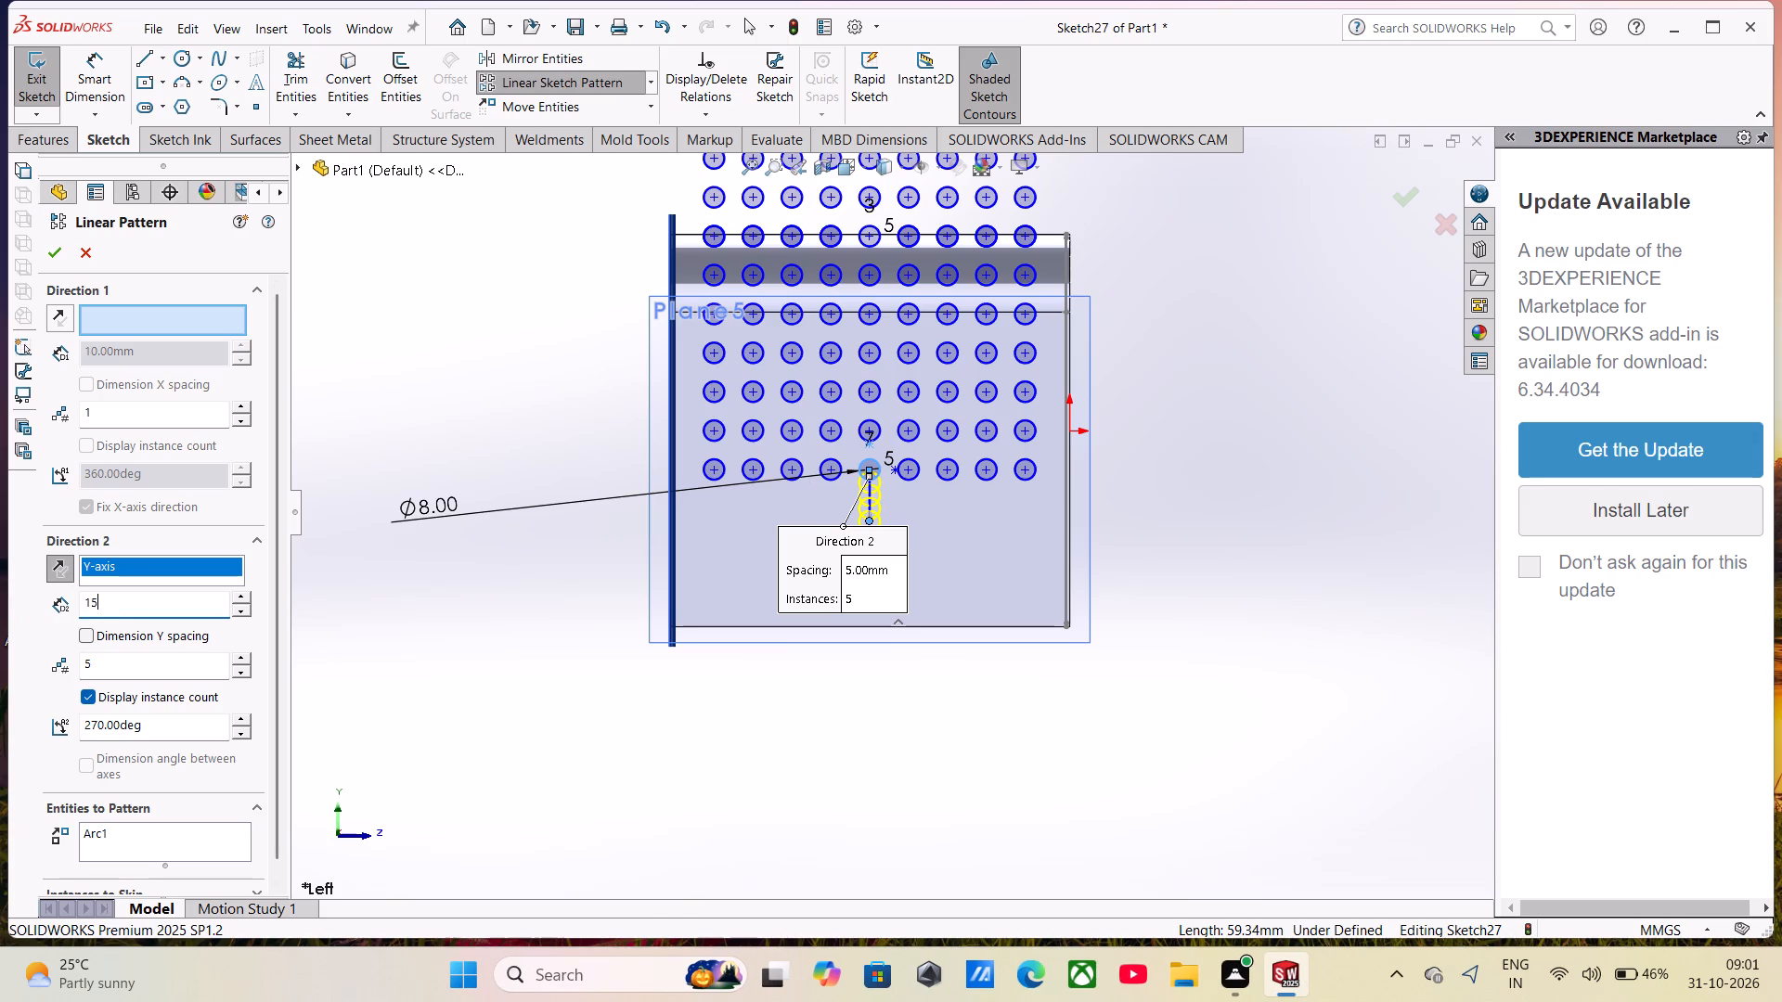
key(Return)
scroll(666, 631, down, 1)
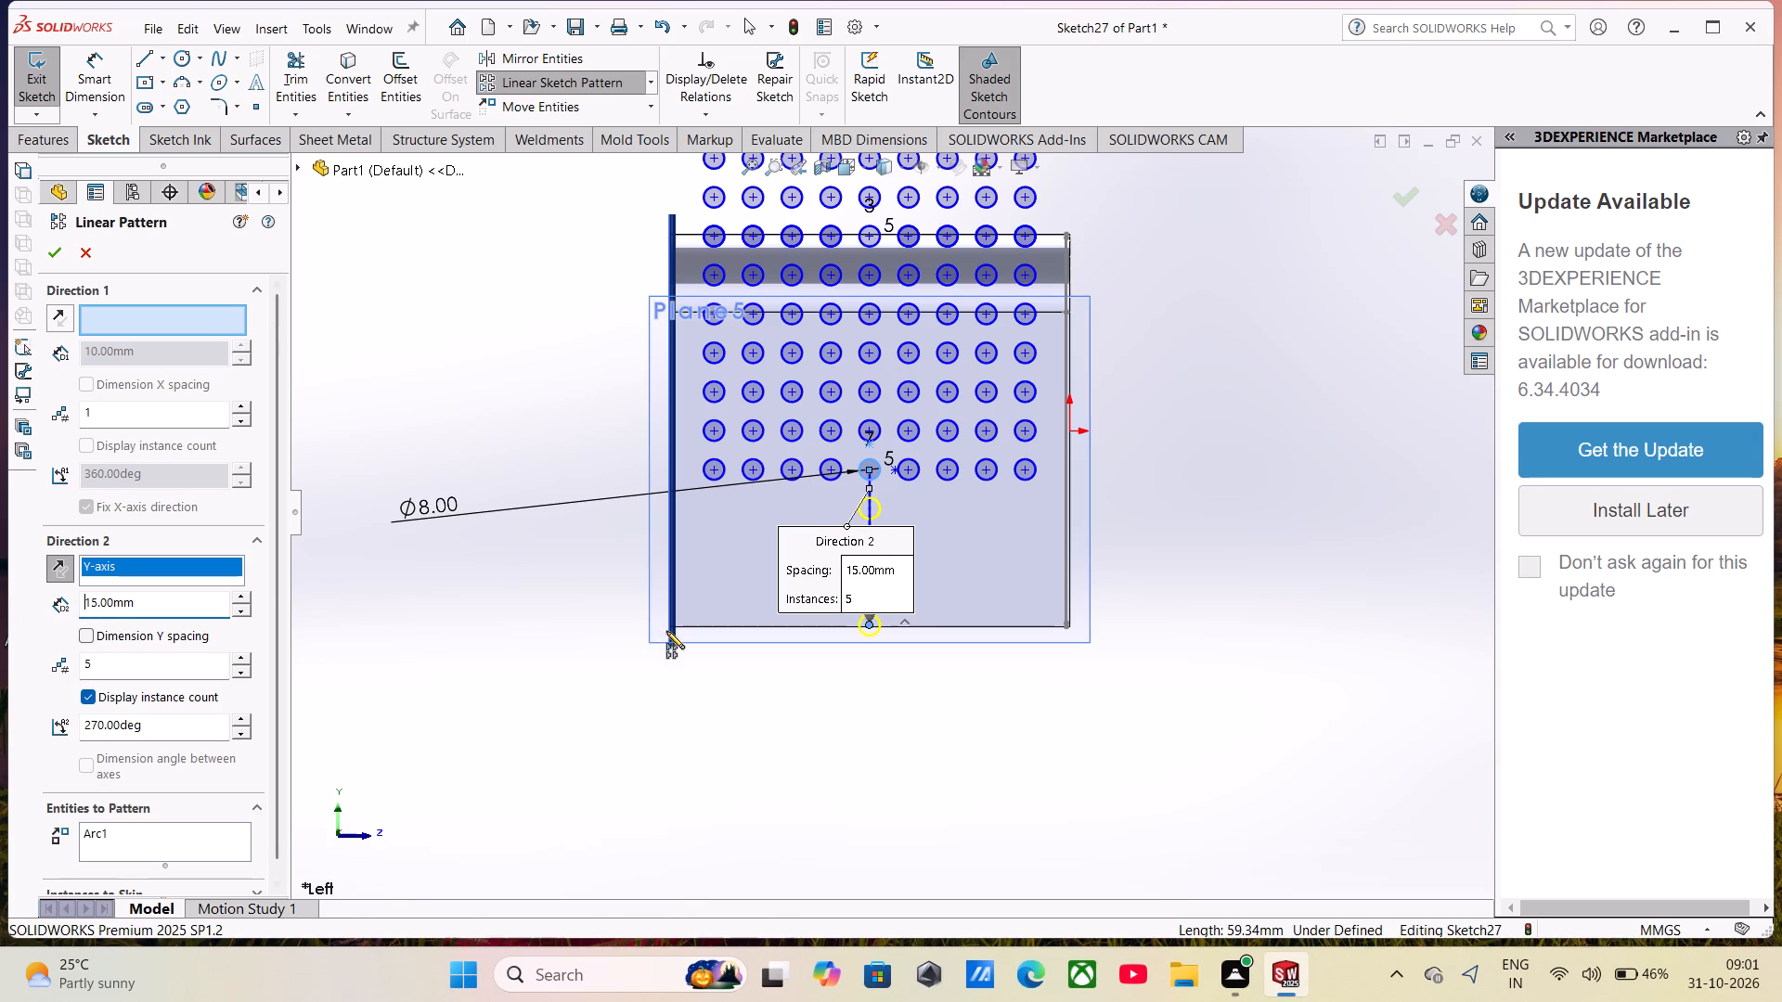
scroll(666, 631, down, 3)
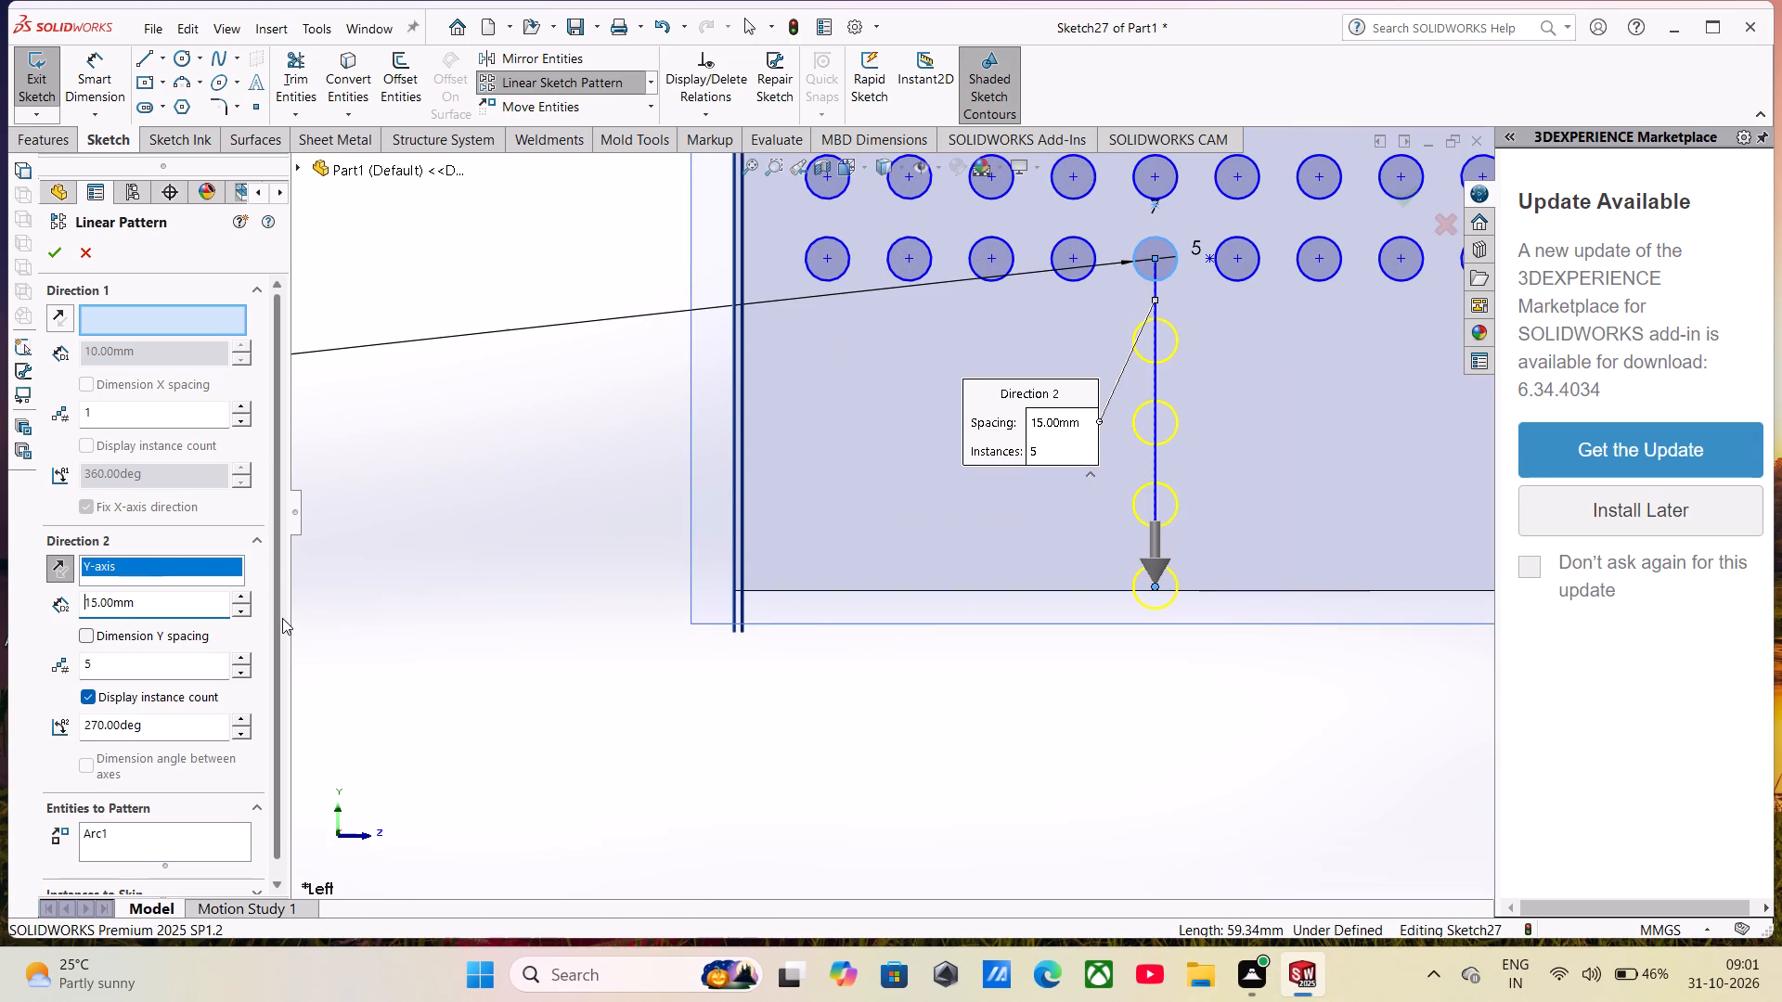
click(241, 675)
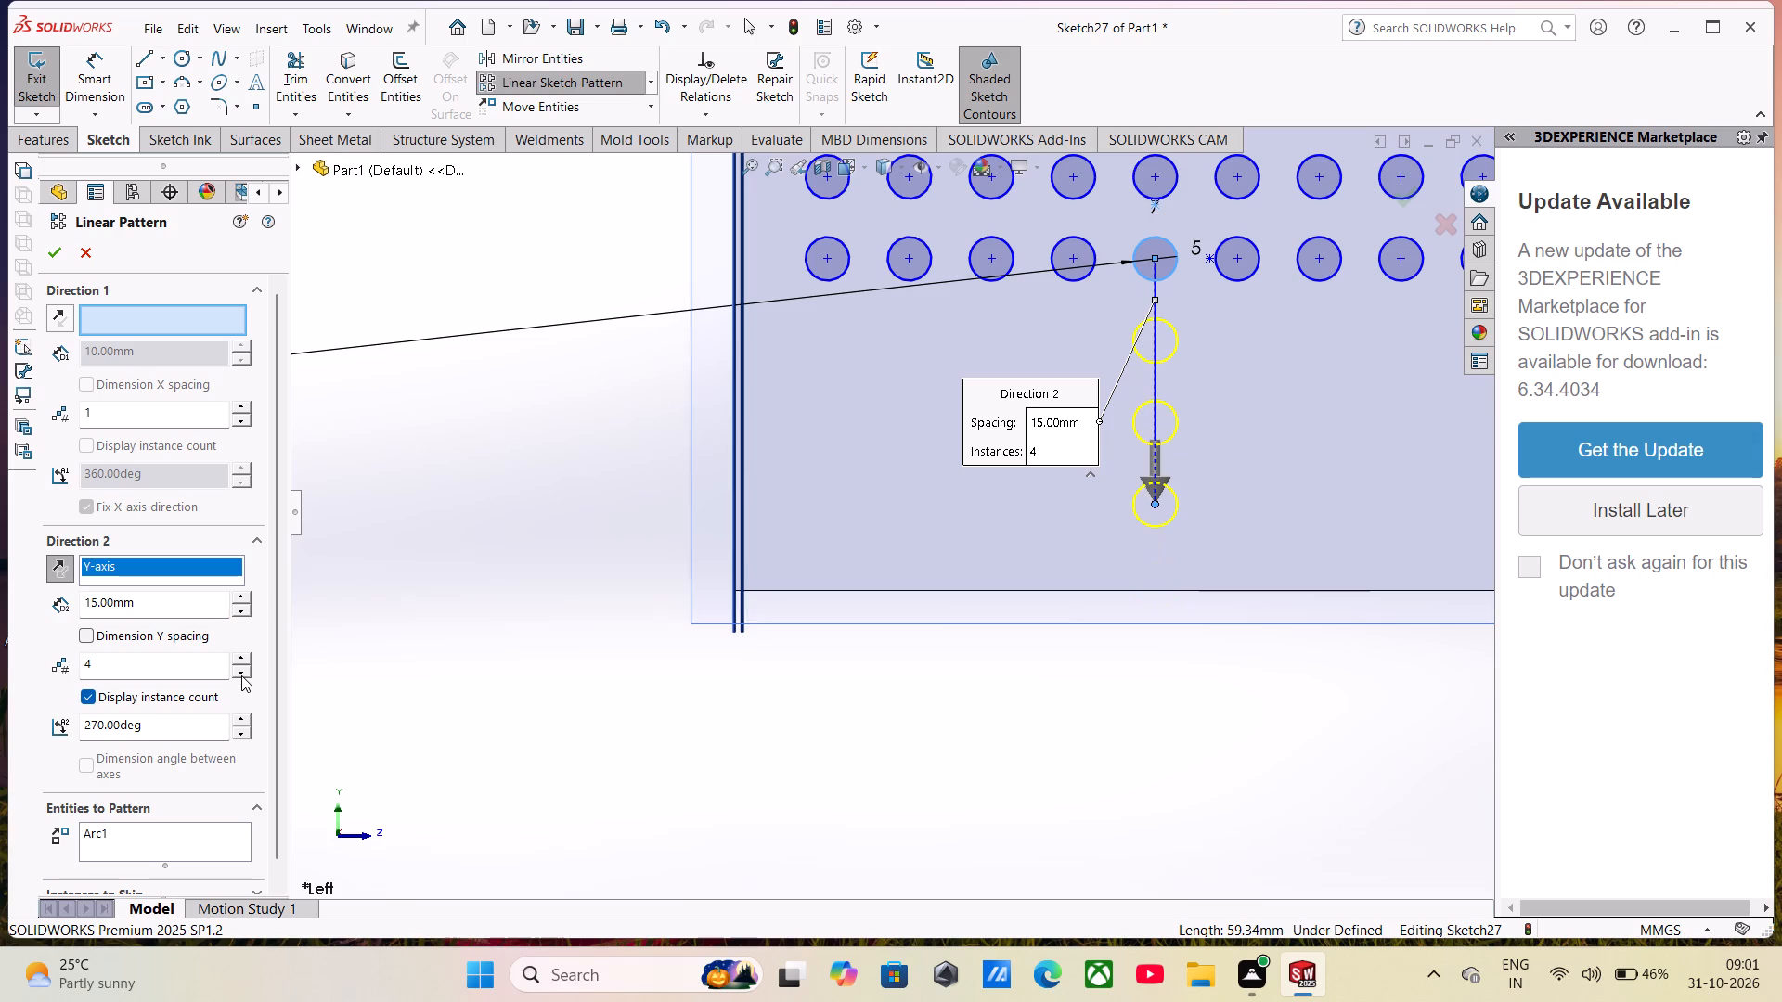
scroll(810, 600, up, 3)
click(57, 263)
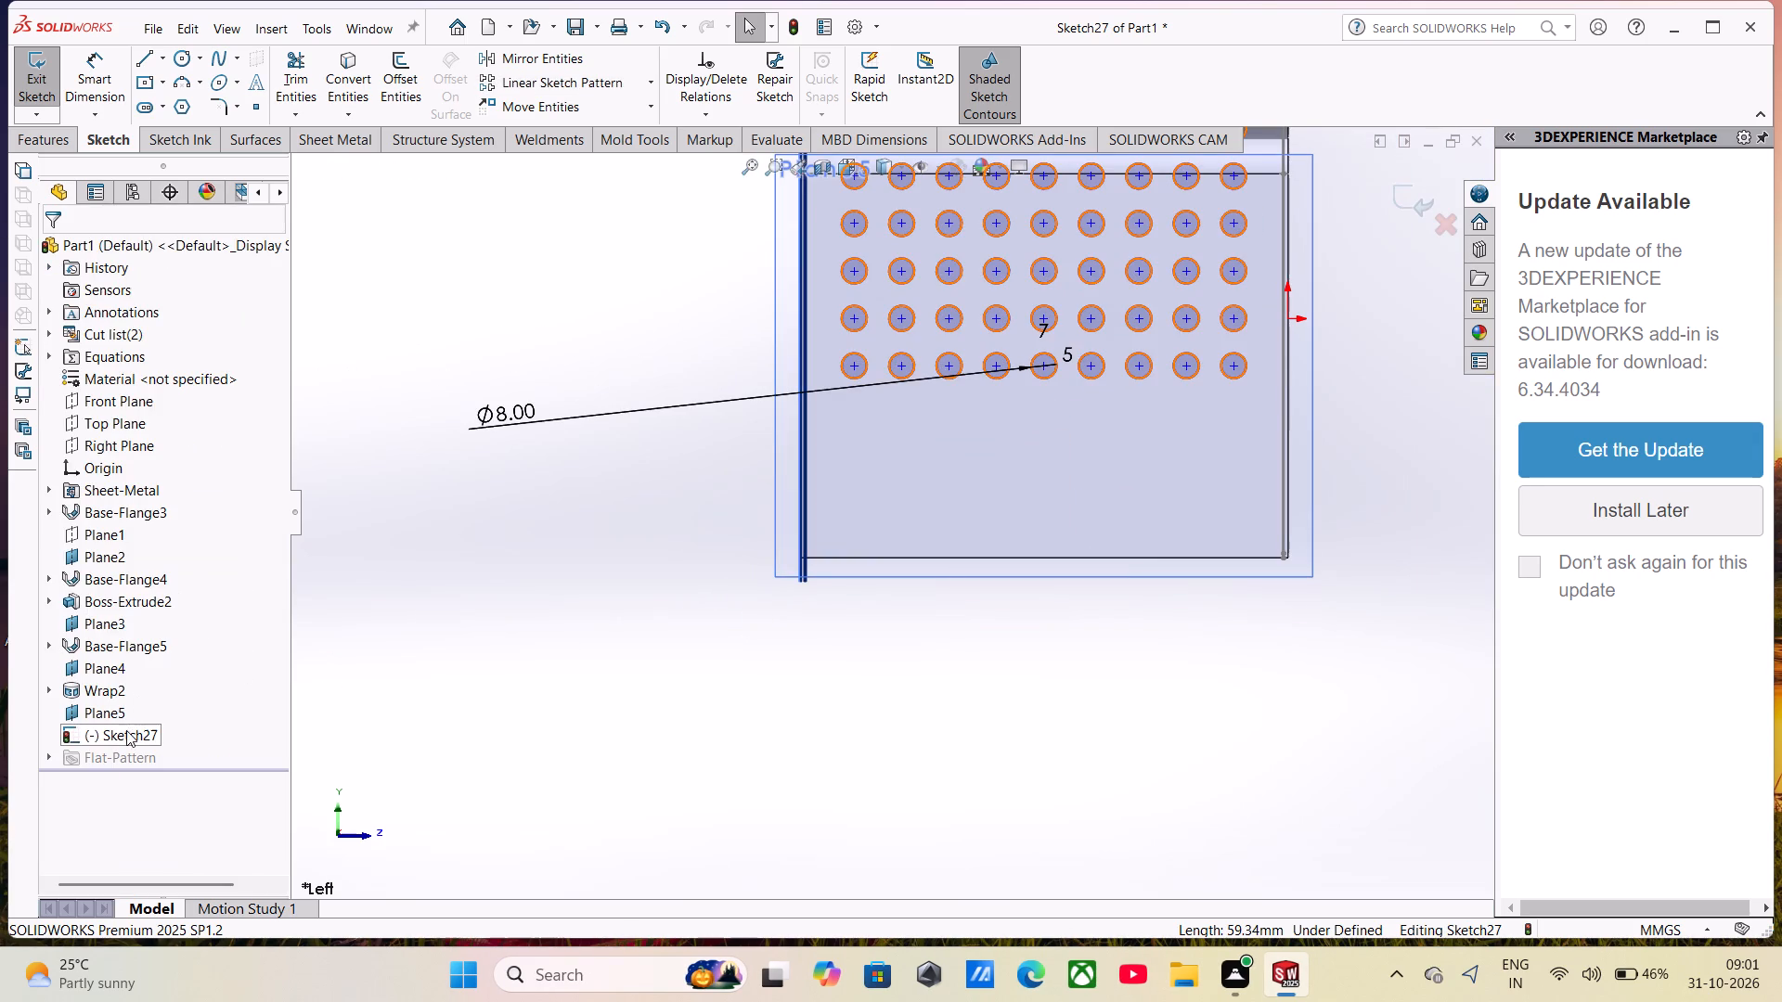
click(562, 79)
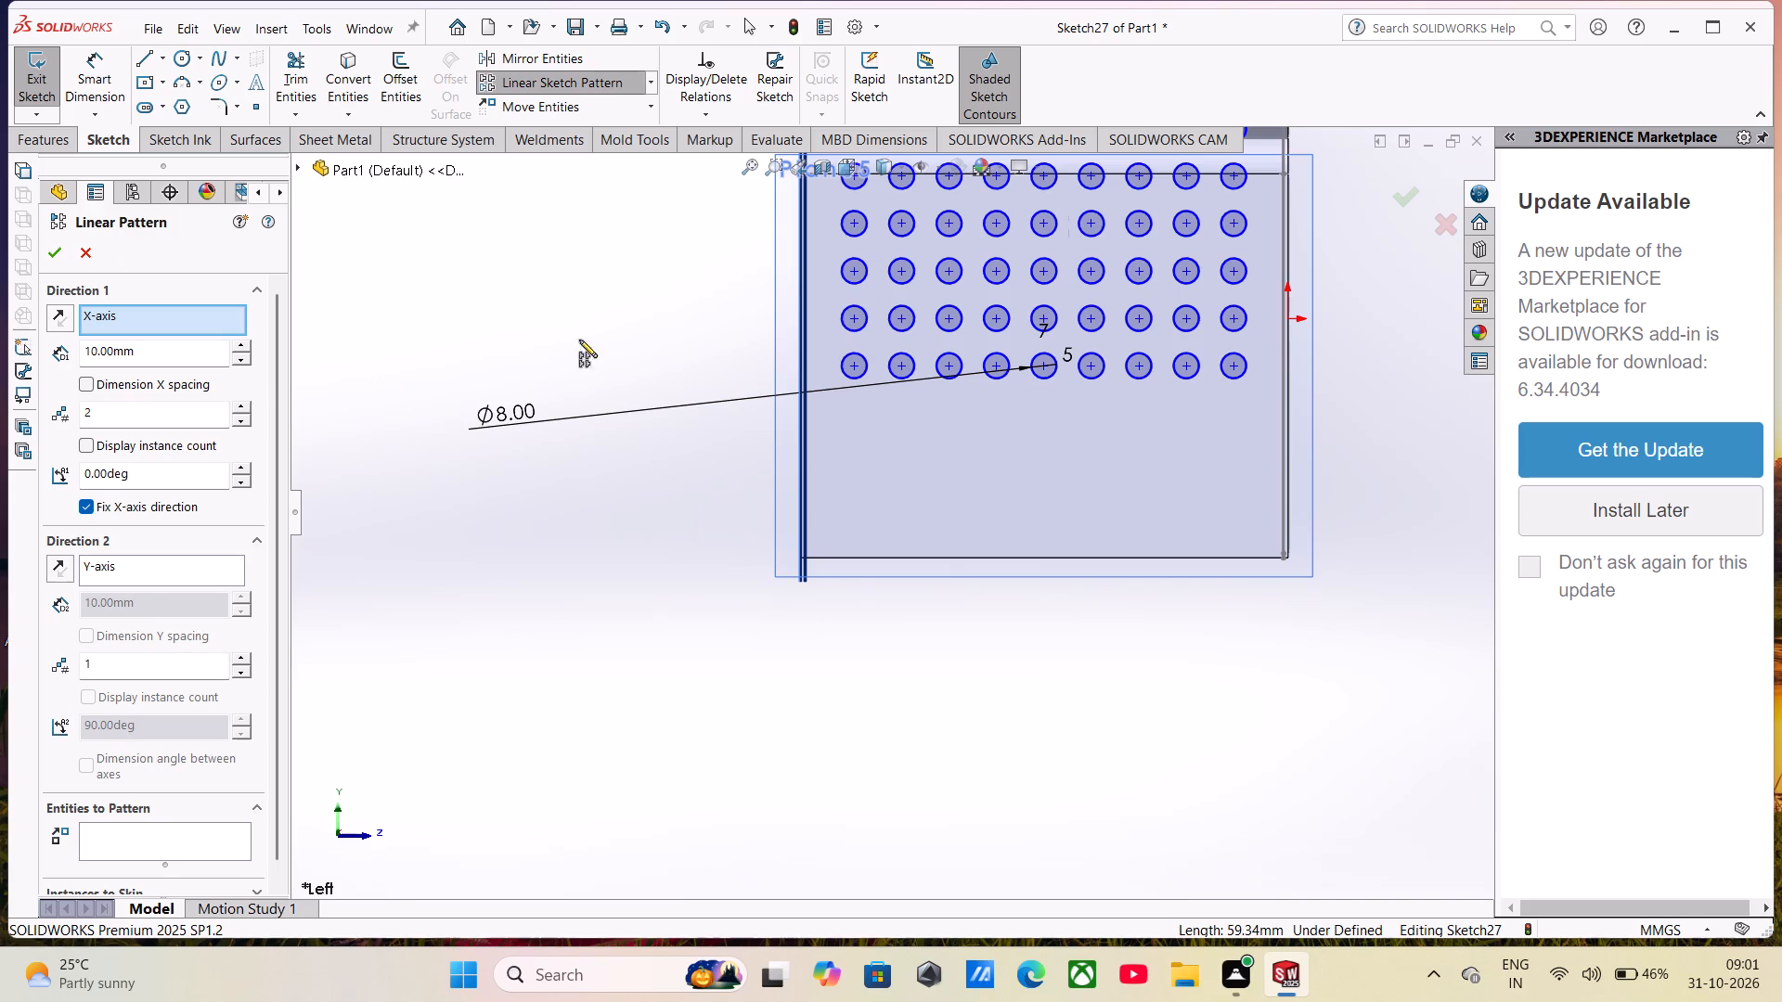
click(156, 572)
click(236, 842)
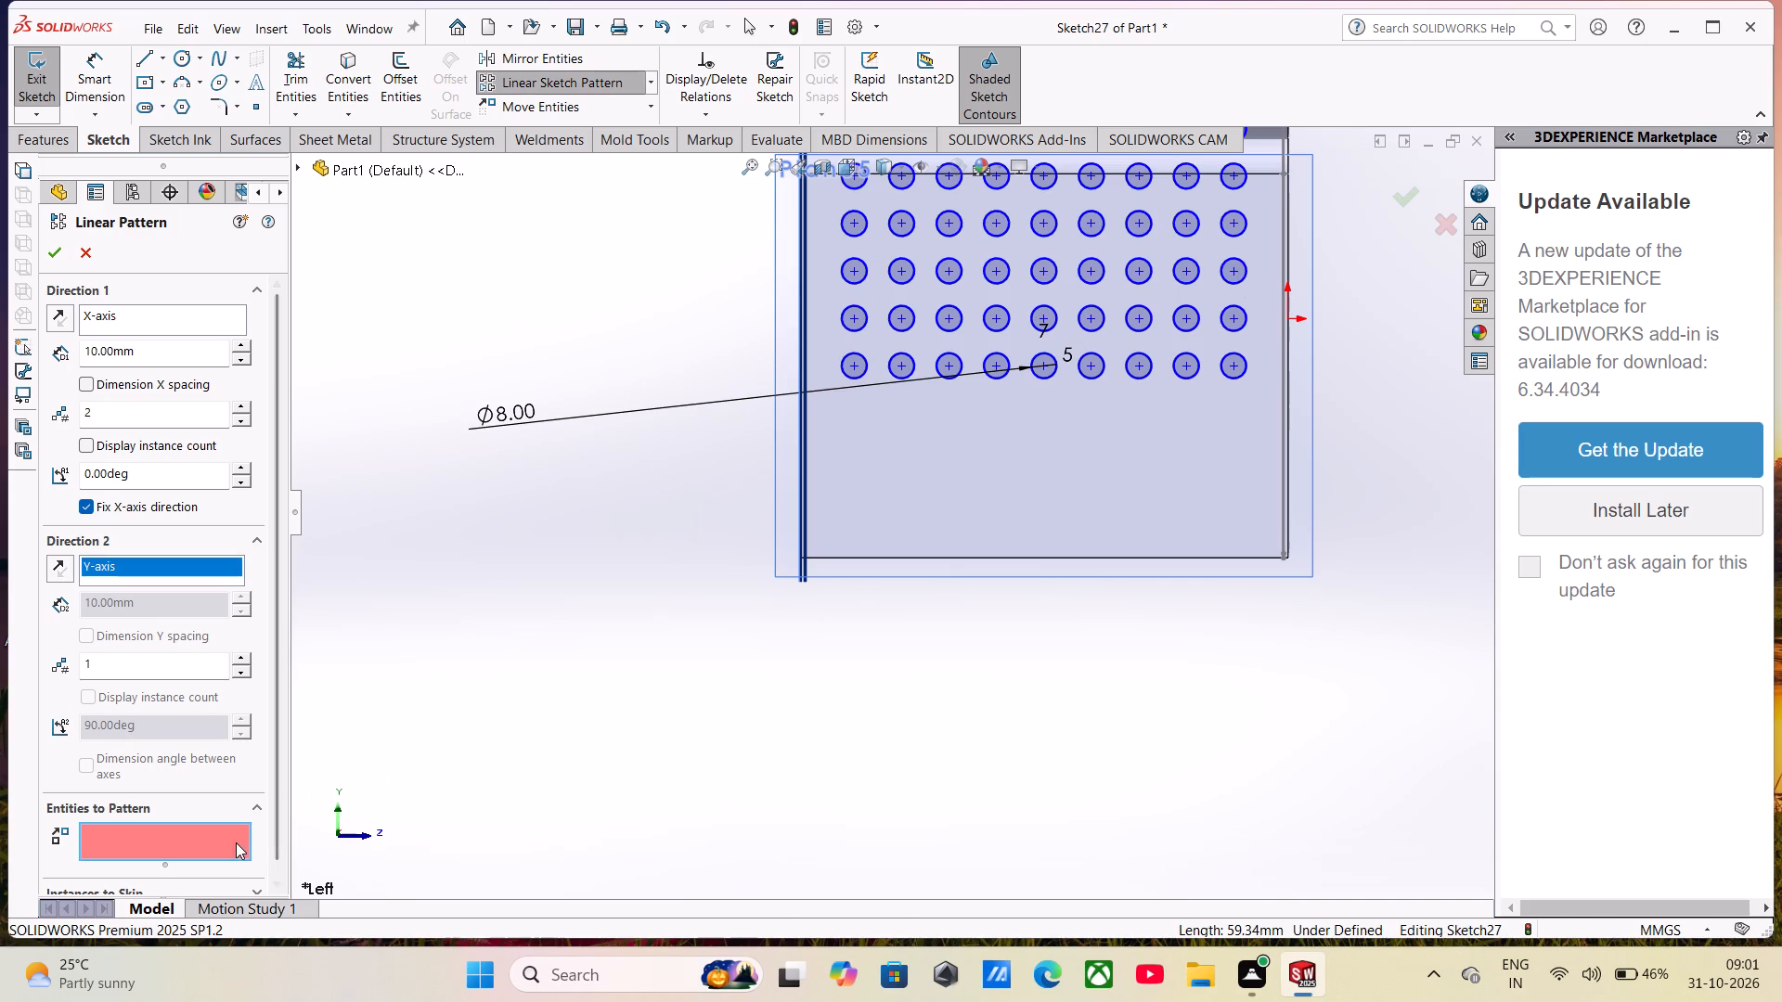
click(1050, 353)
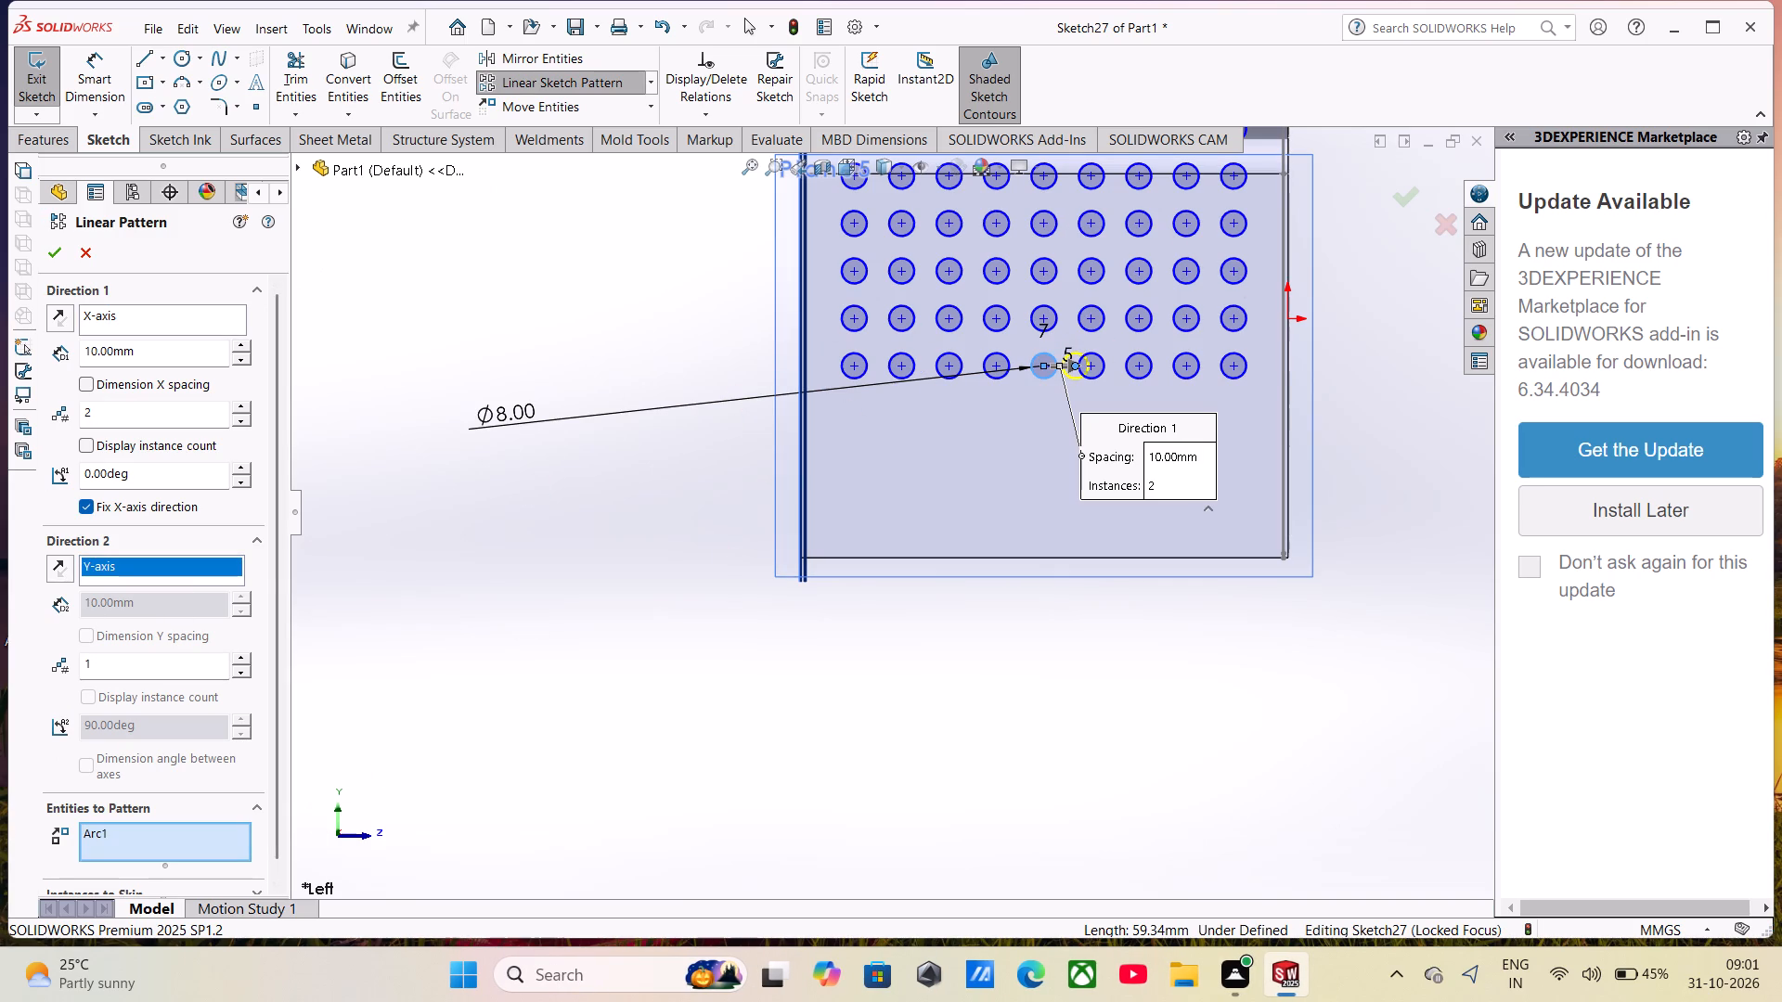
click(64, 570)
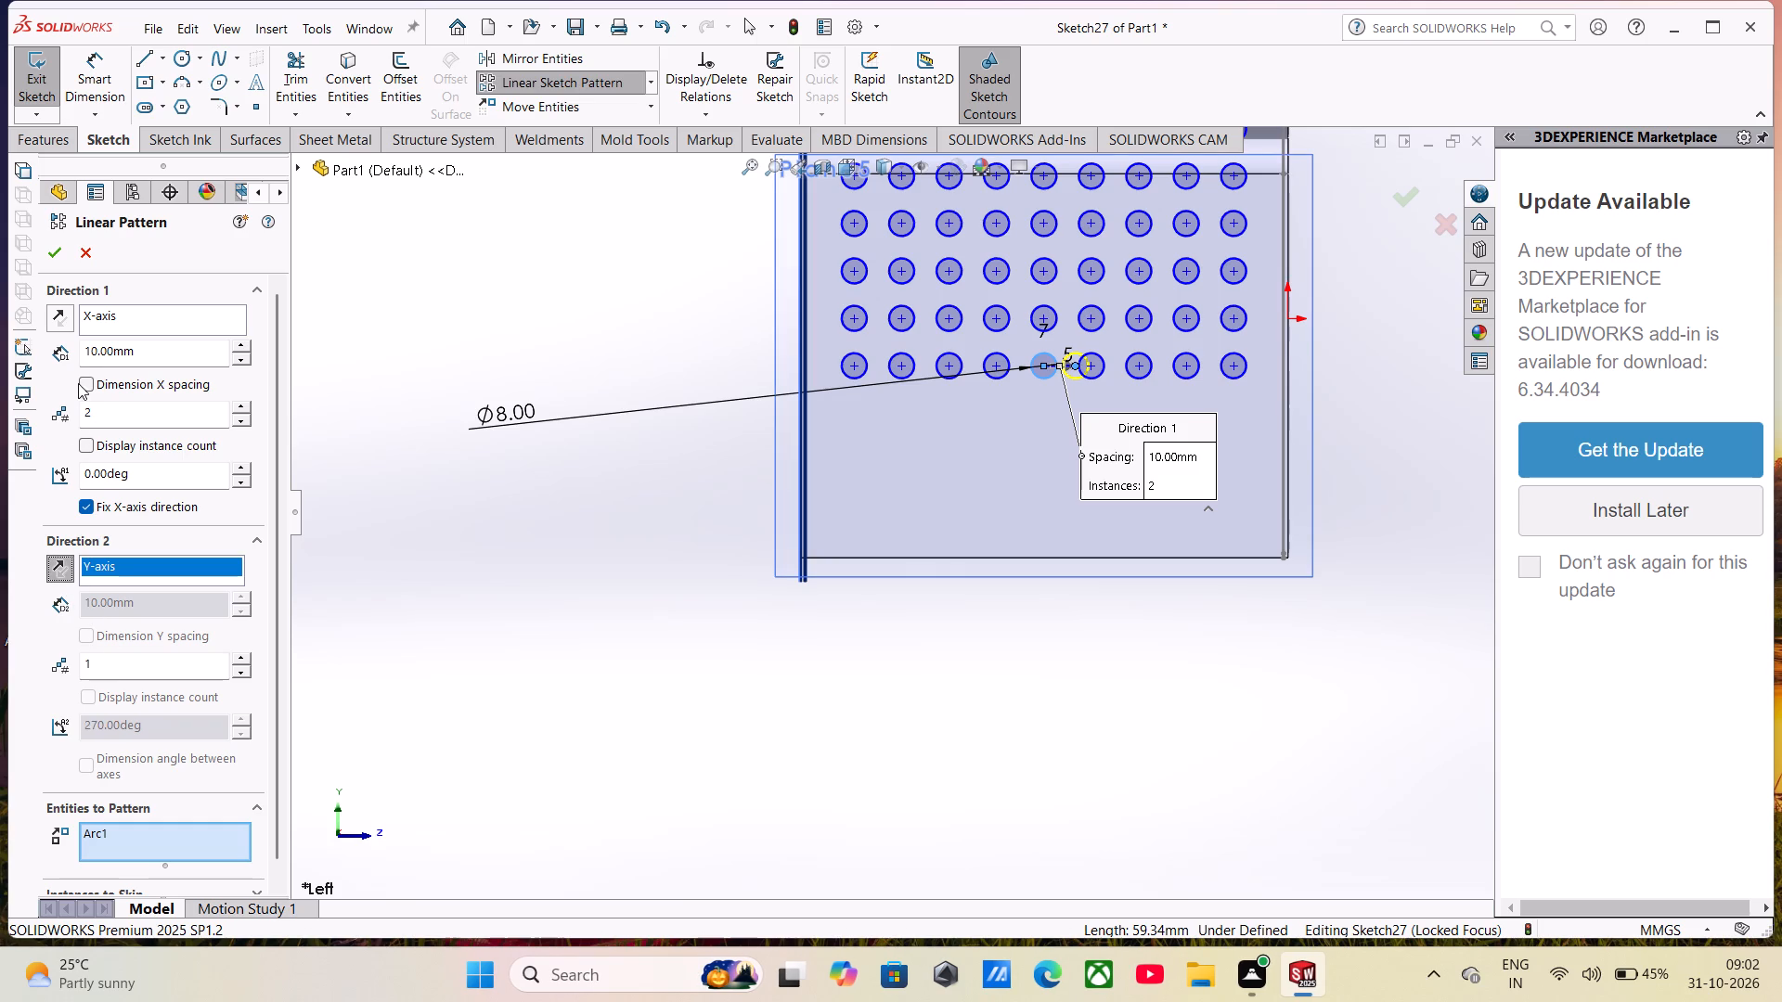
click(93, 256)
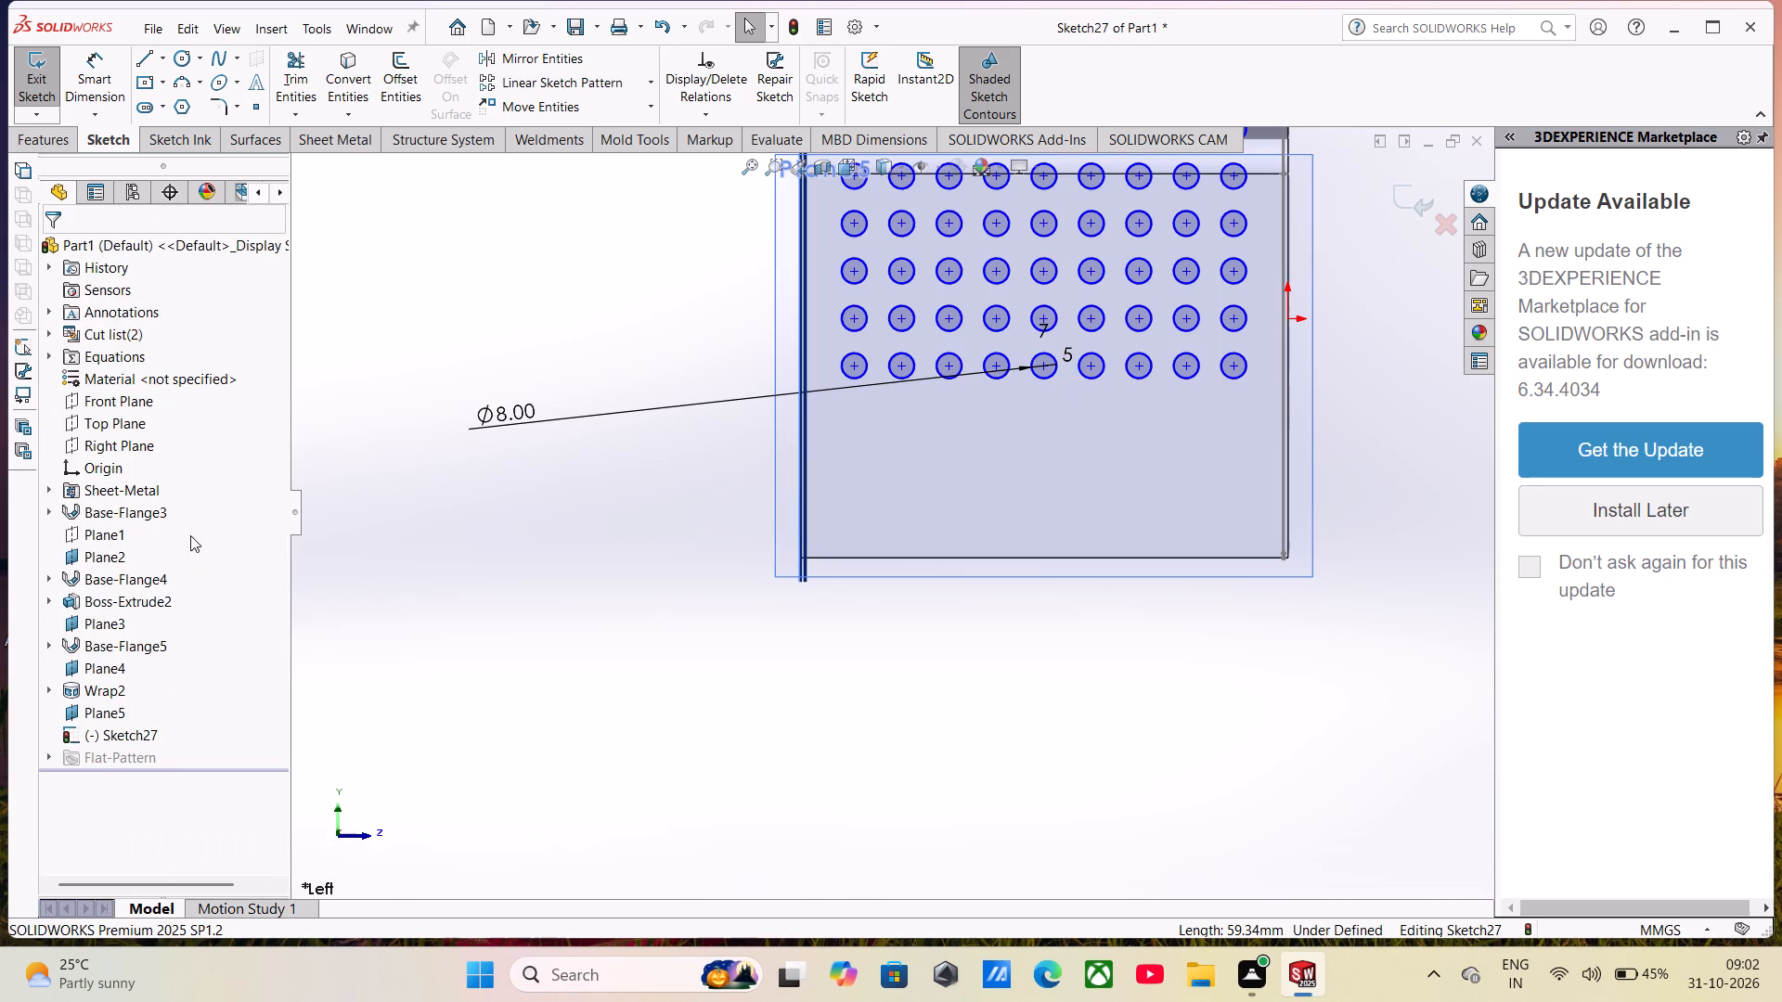
Linear-pattern the middle column's bottom circle downward using Direction 1 at 270 degrees, with 15 mm spacing and 4 instances.
click(613, 88)
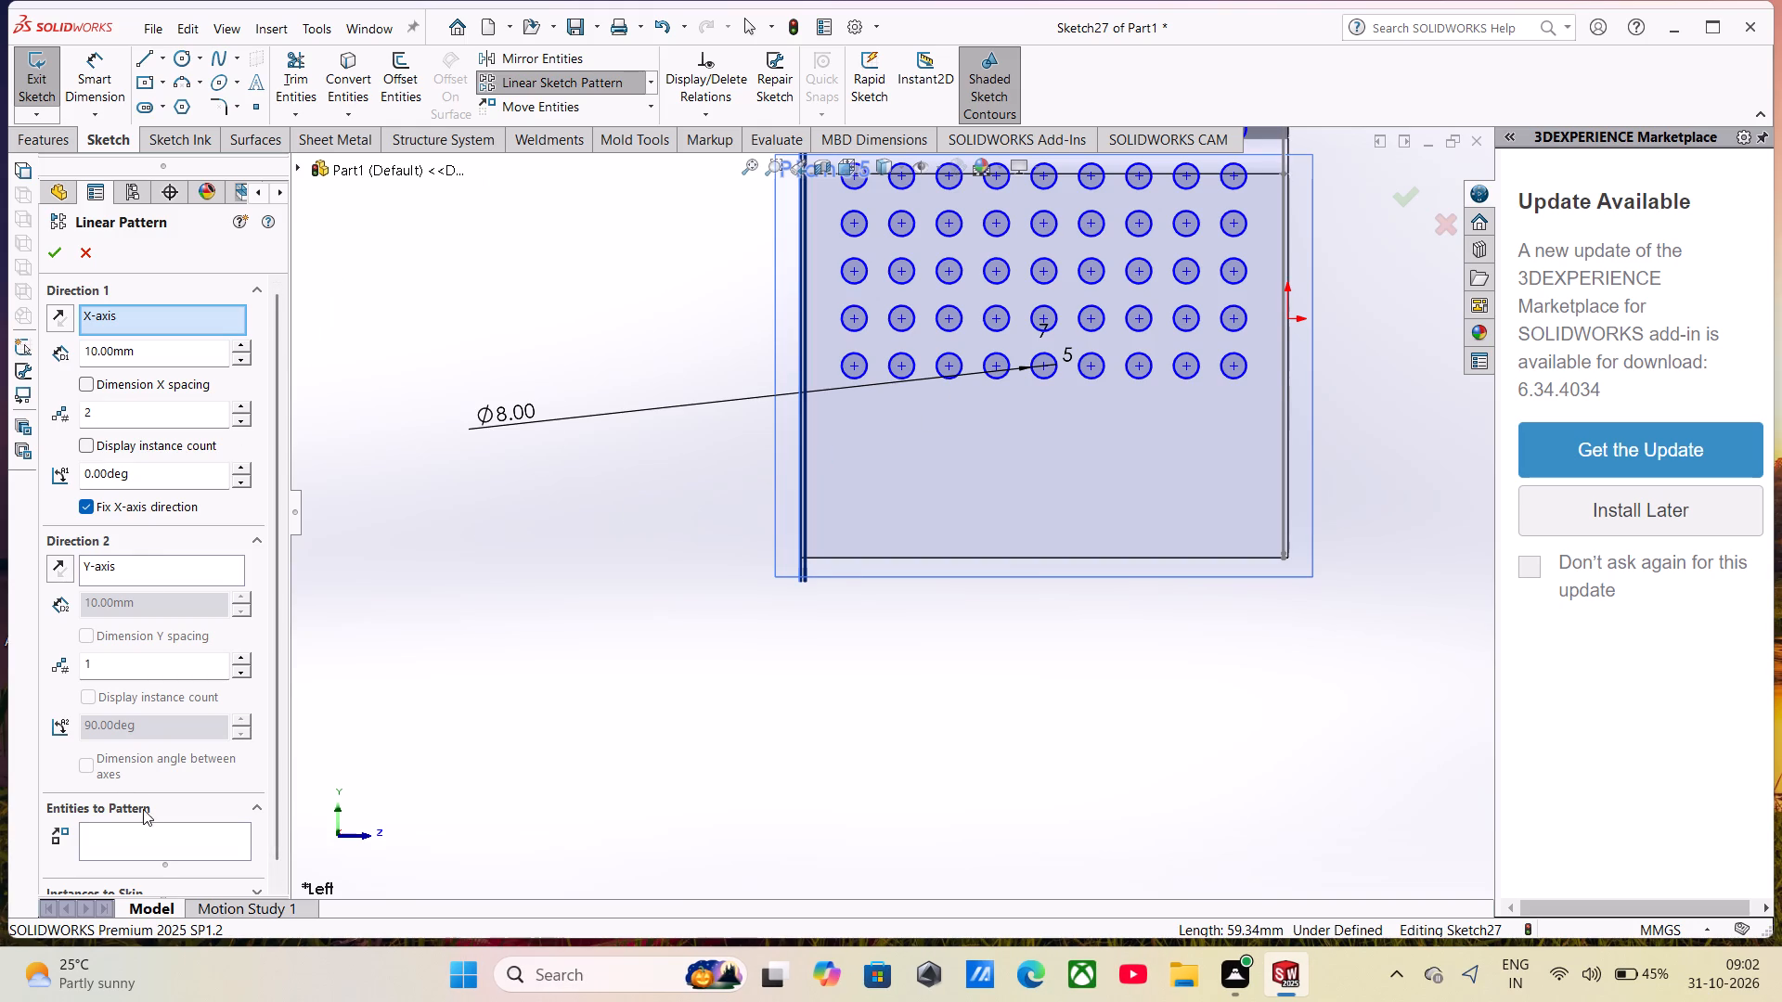
click(150, 835)
click(1038, 358)
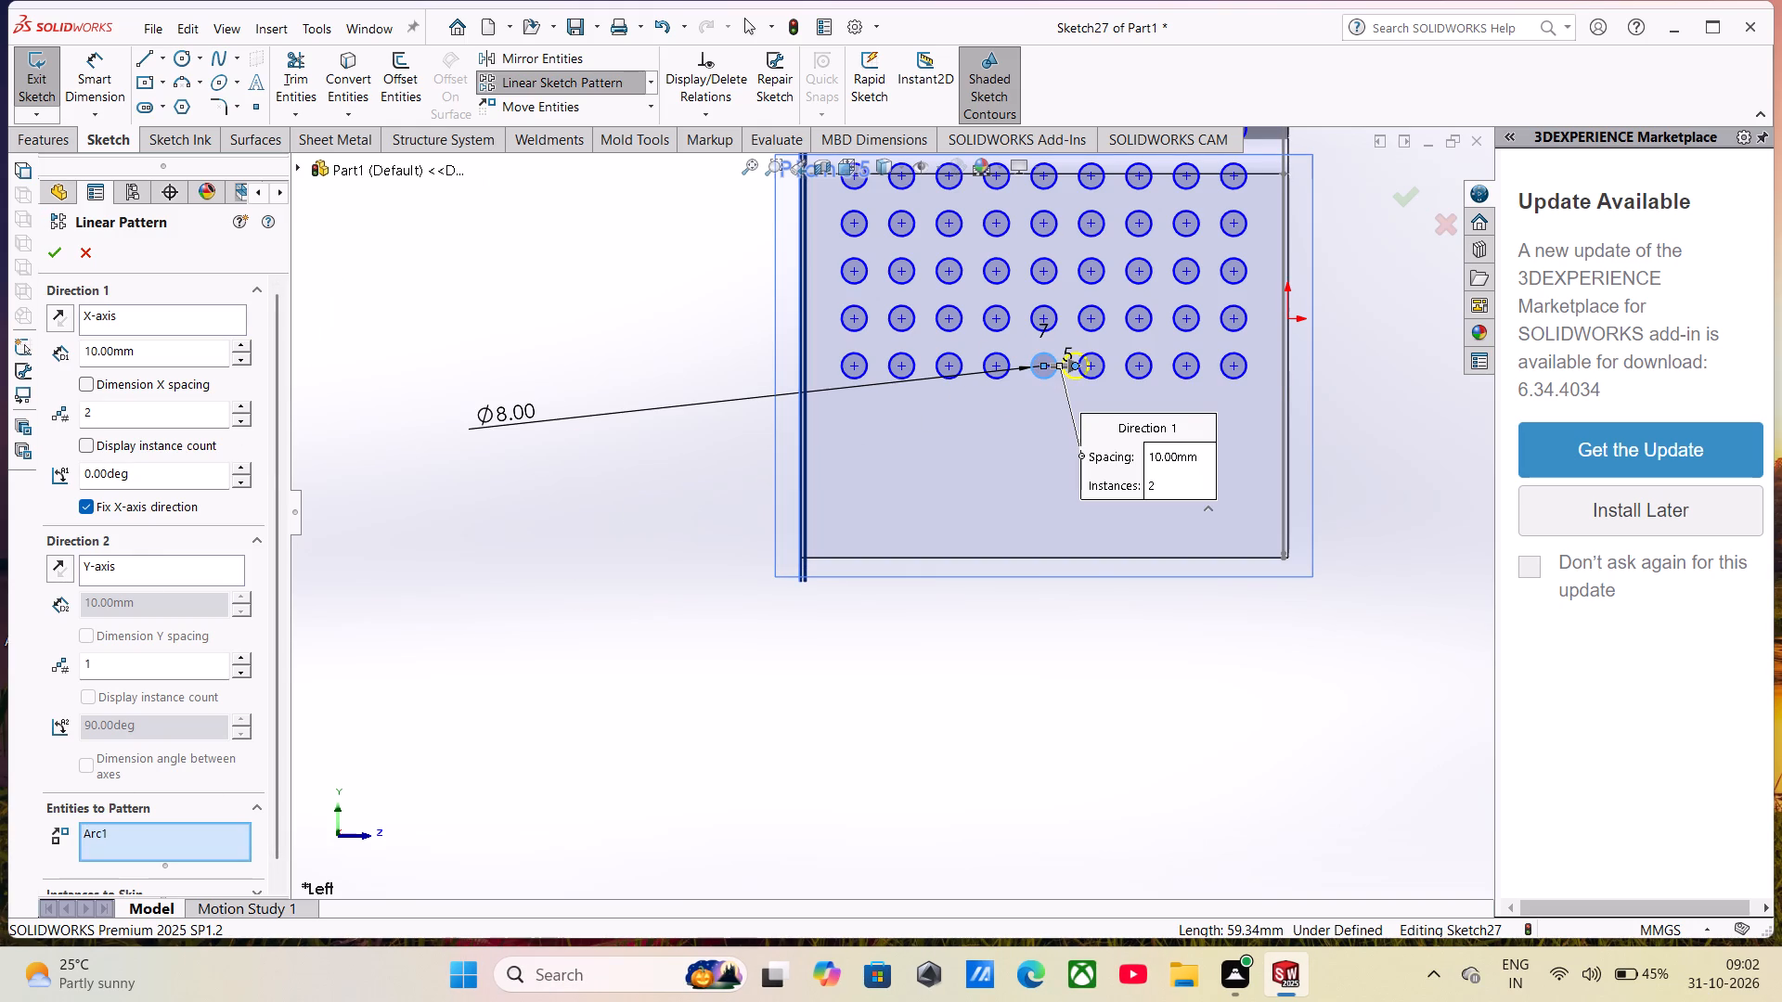
drag(170, 467, 9, 481)
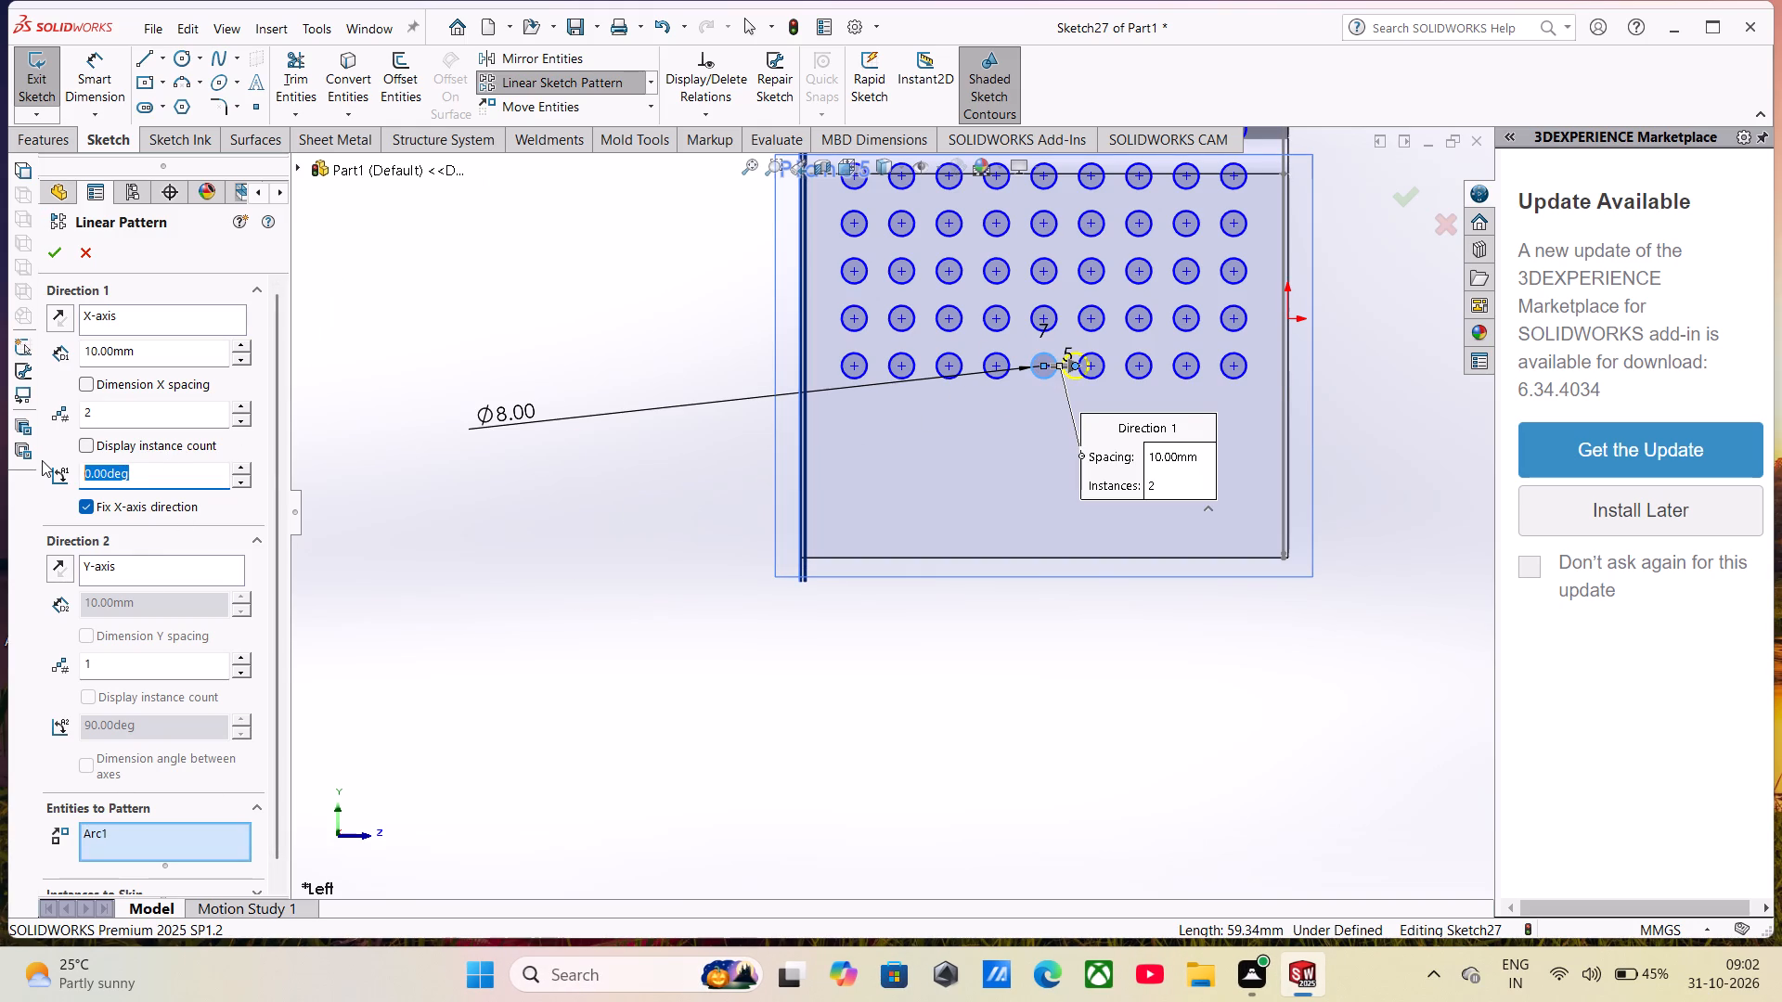
text(270)
key(Return)
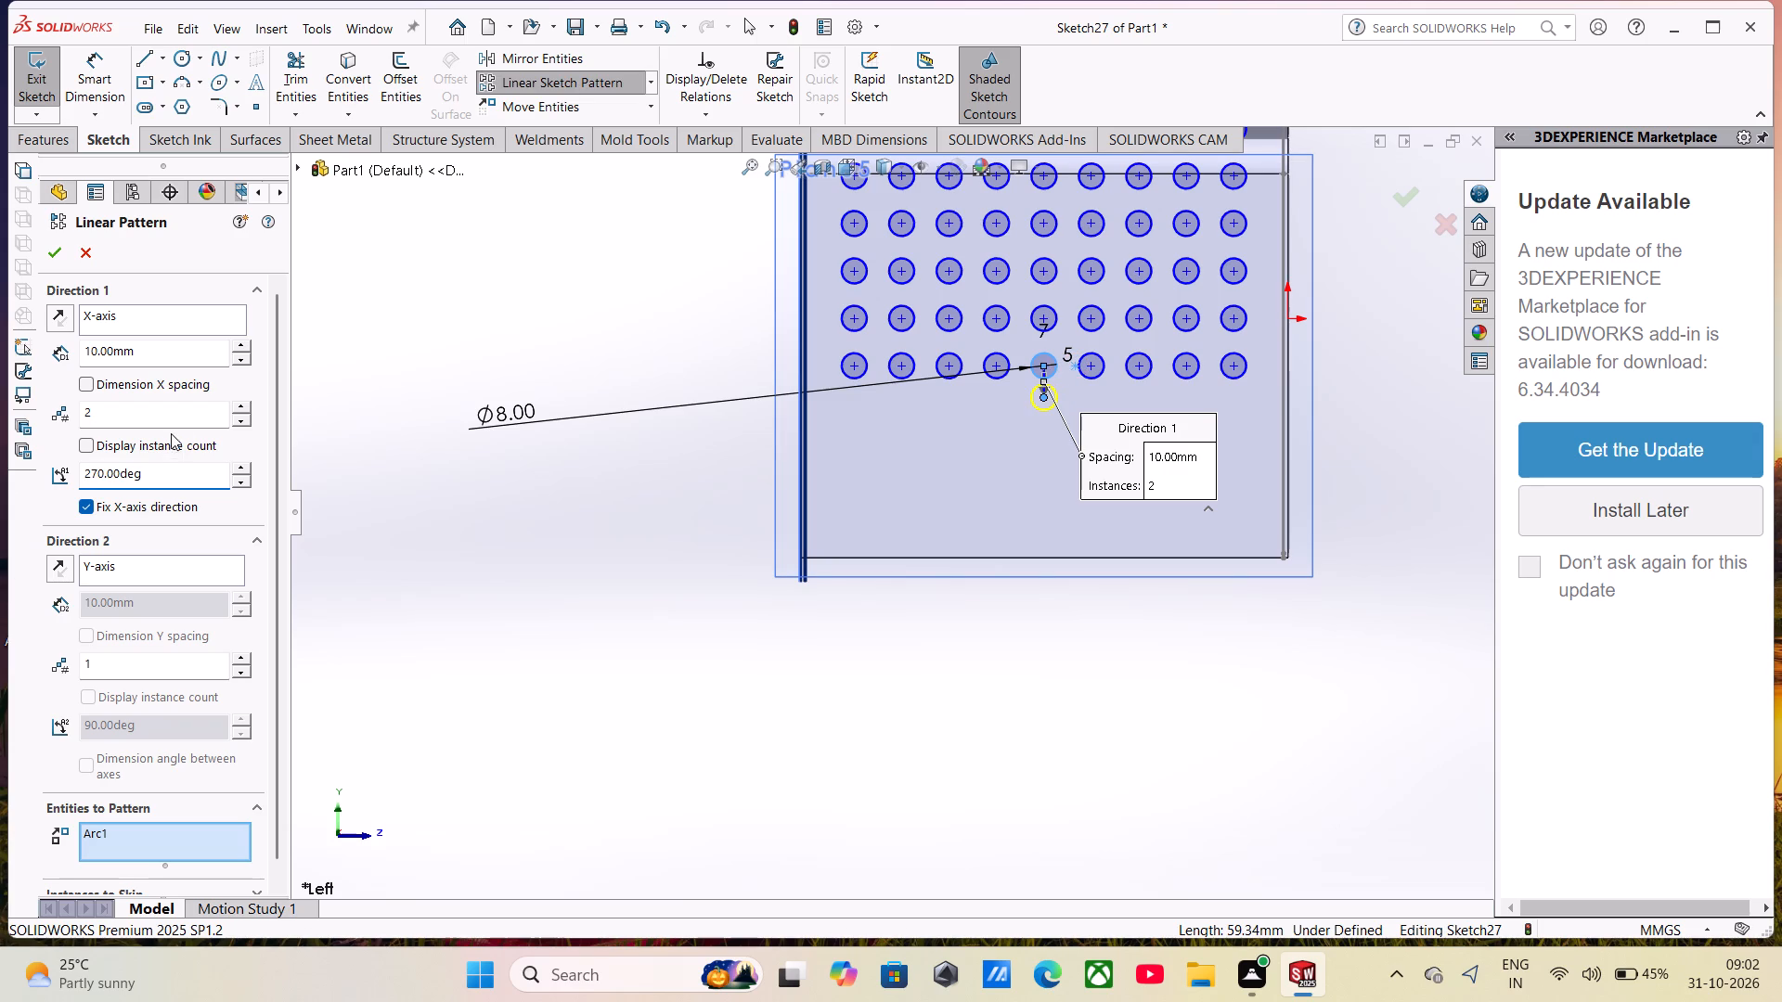
drag(195, 357, 0, 402)
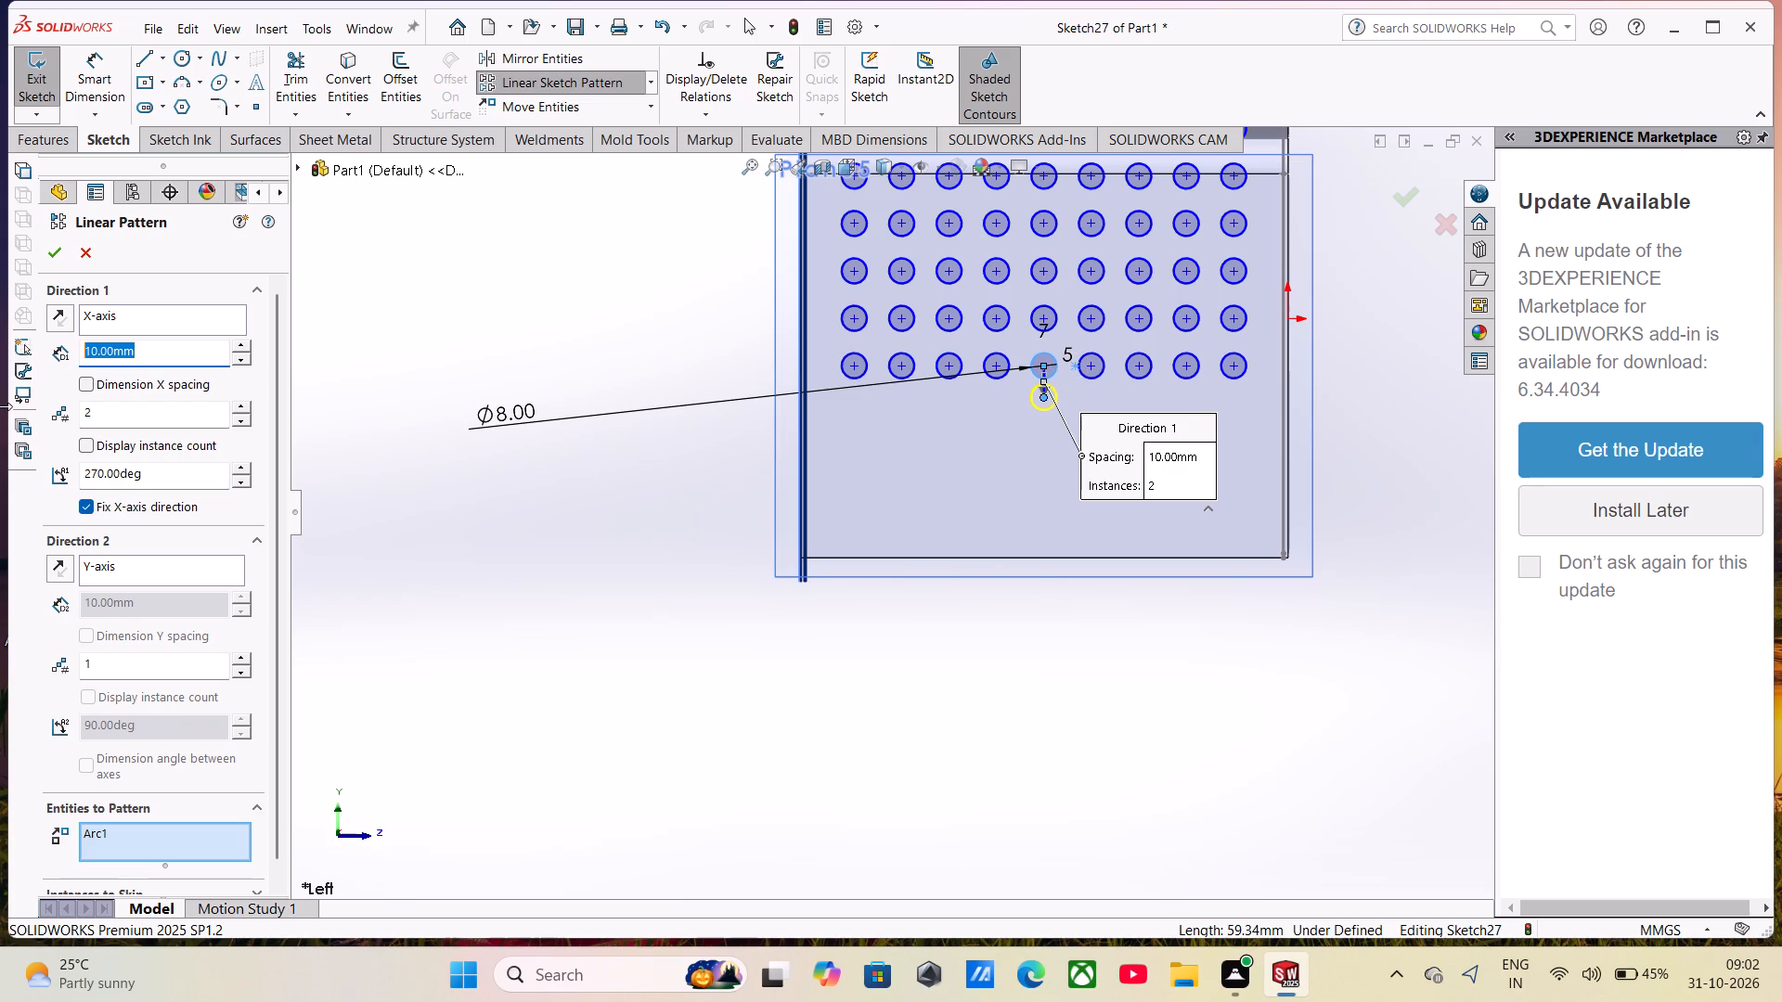
text(15)
key(Return)
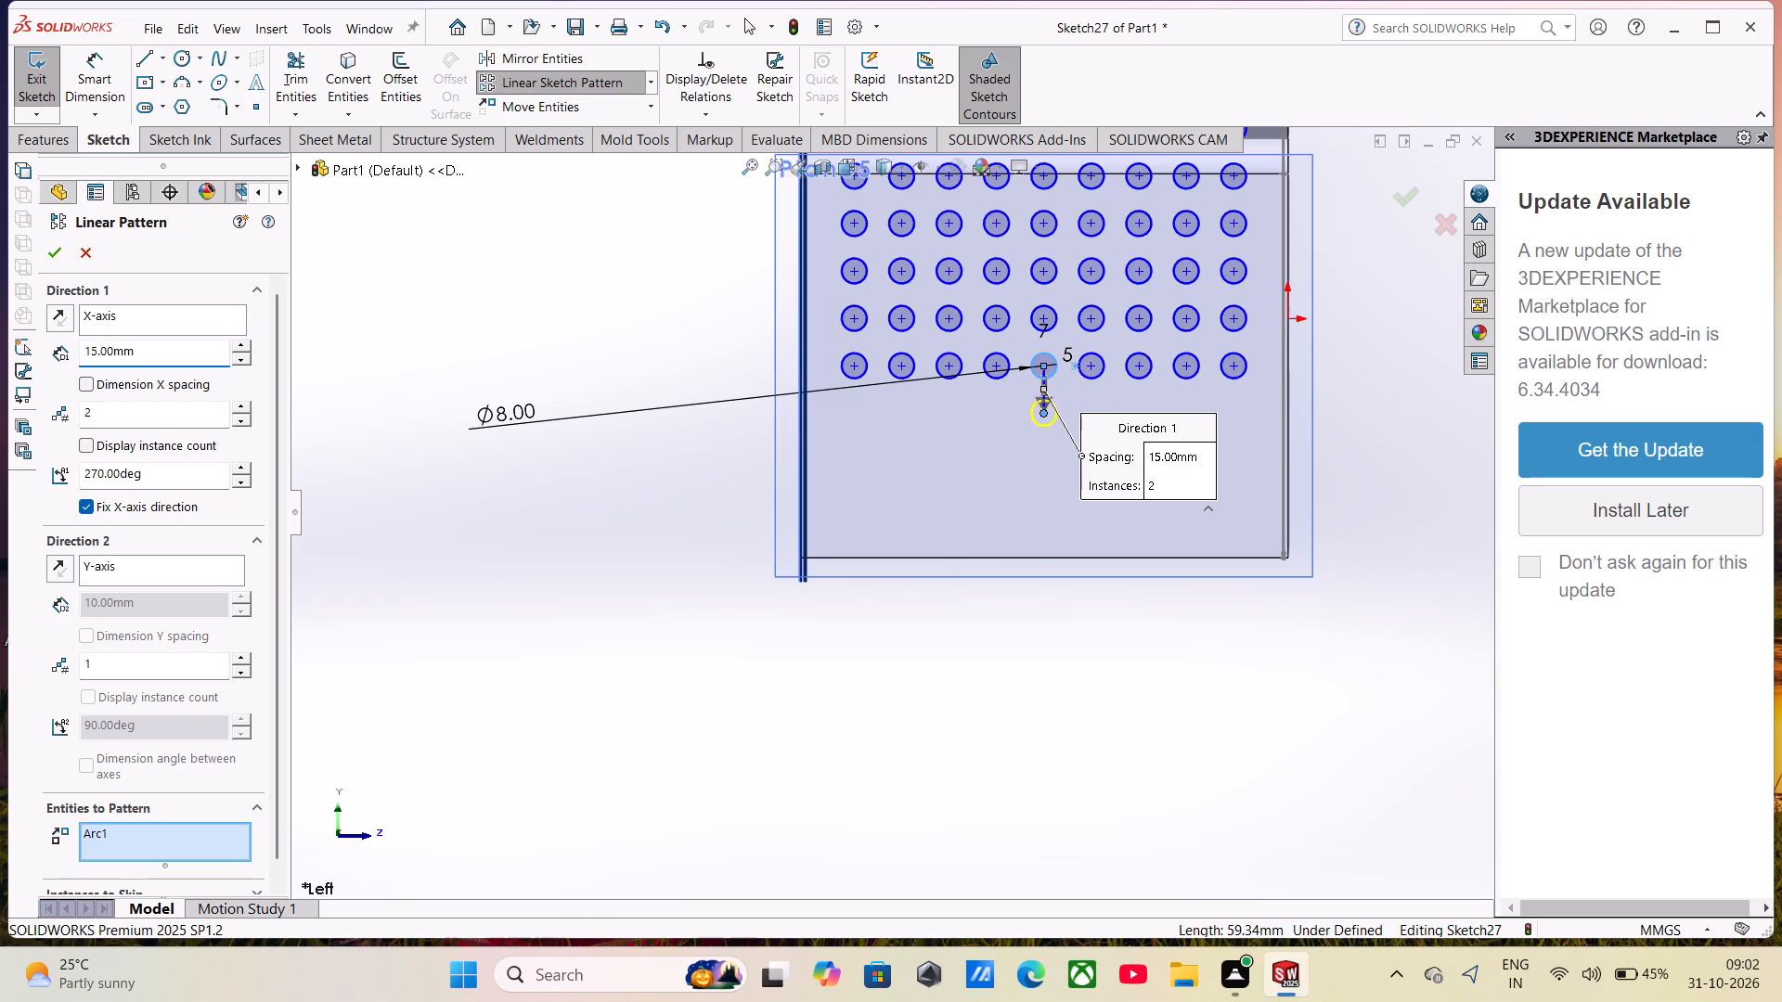
click(236, 405)
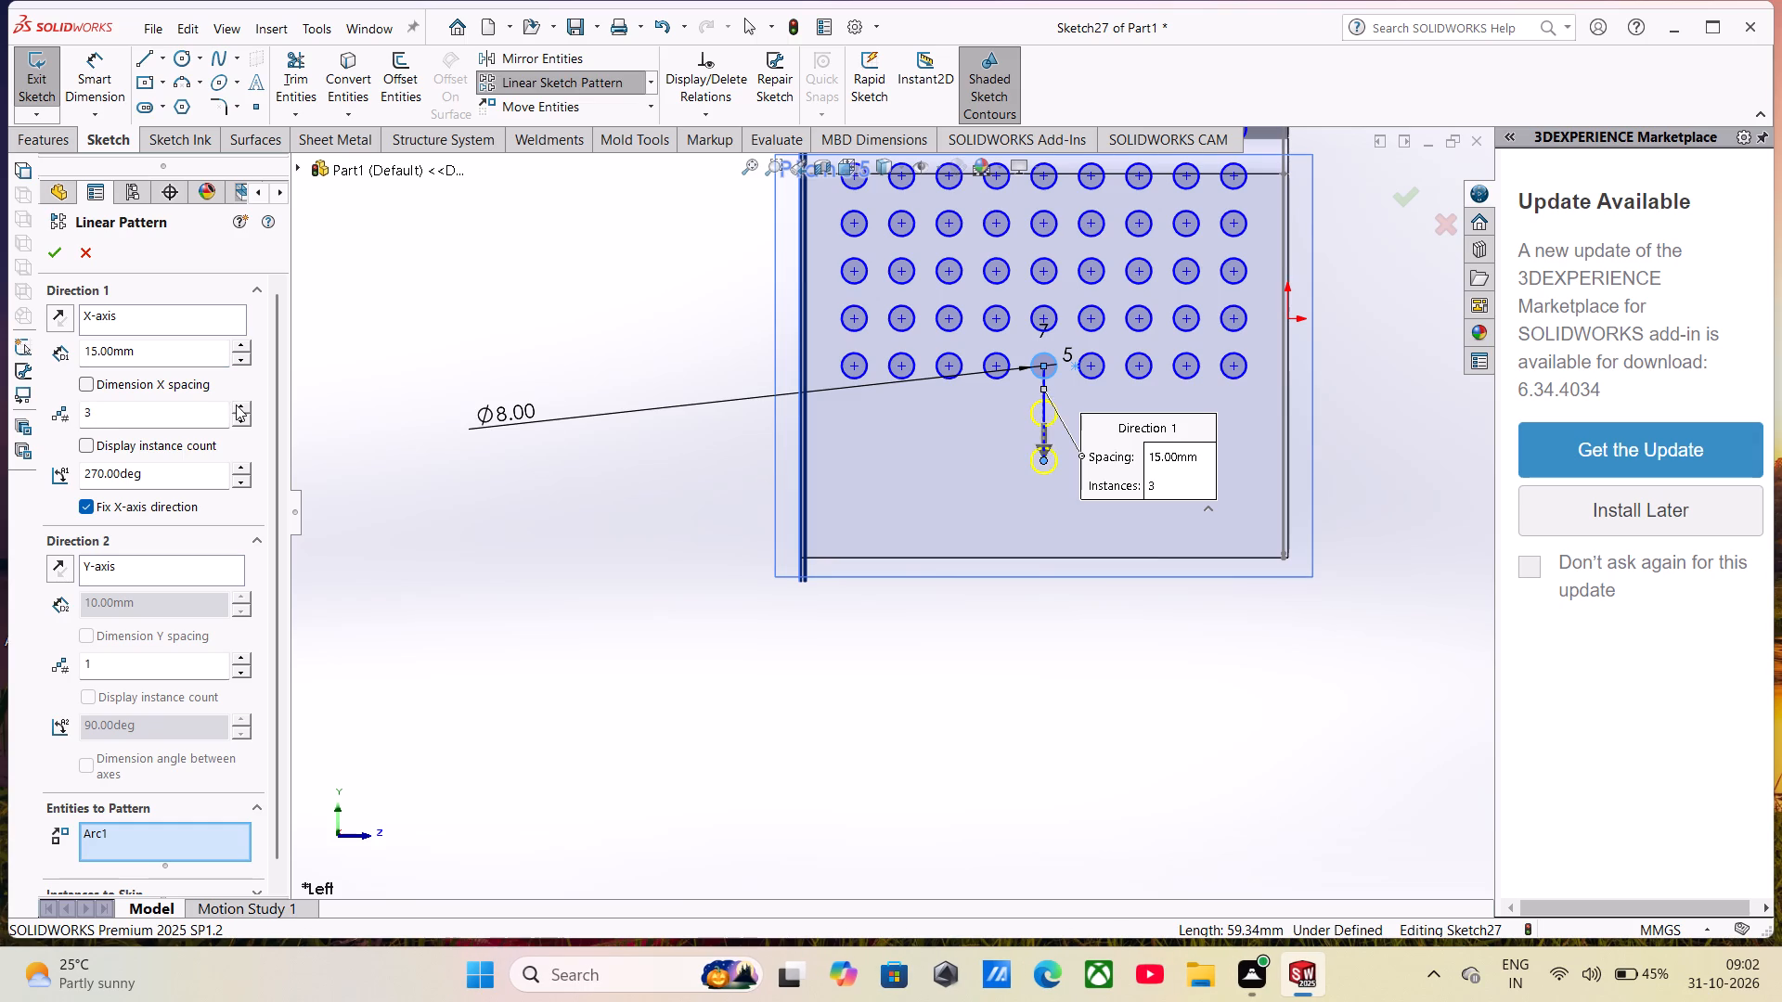
click(236, 405)
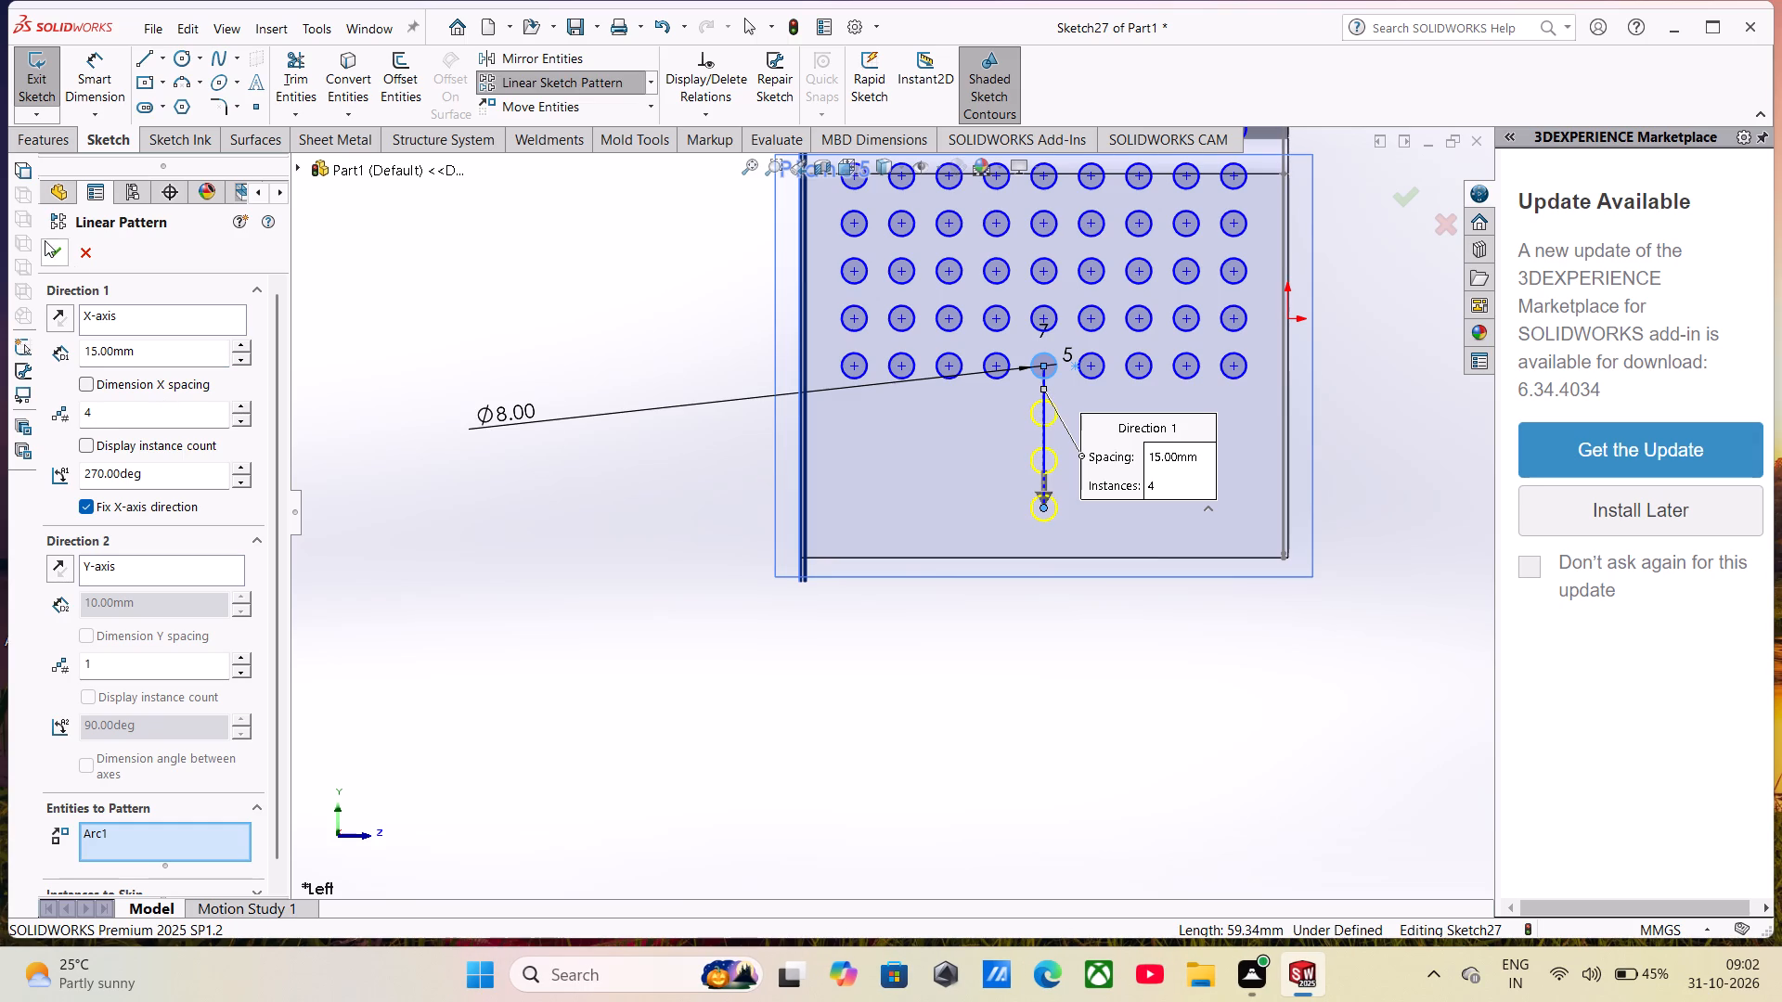
click(47, 245)
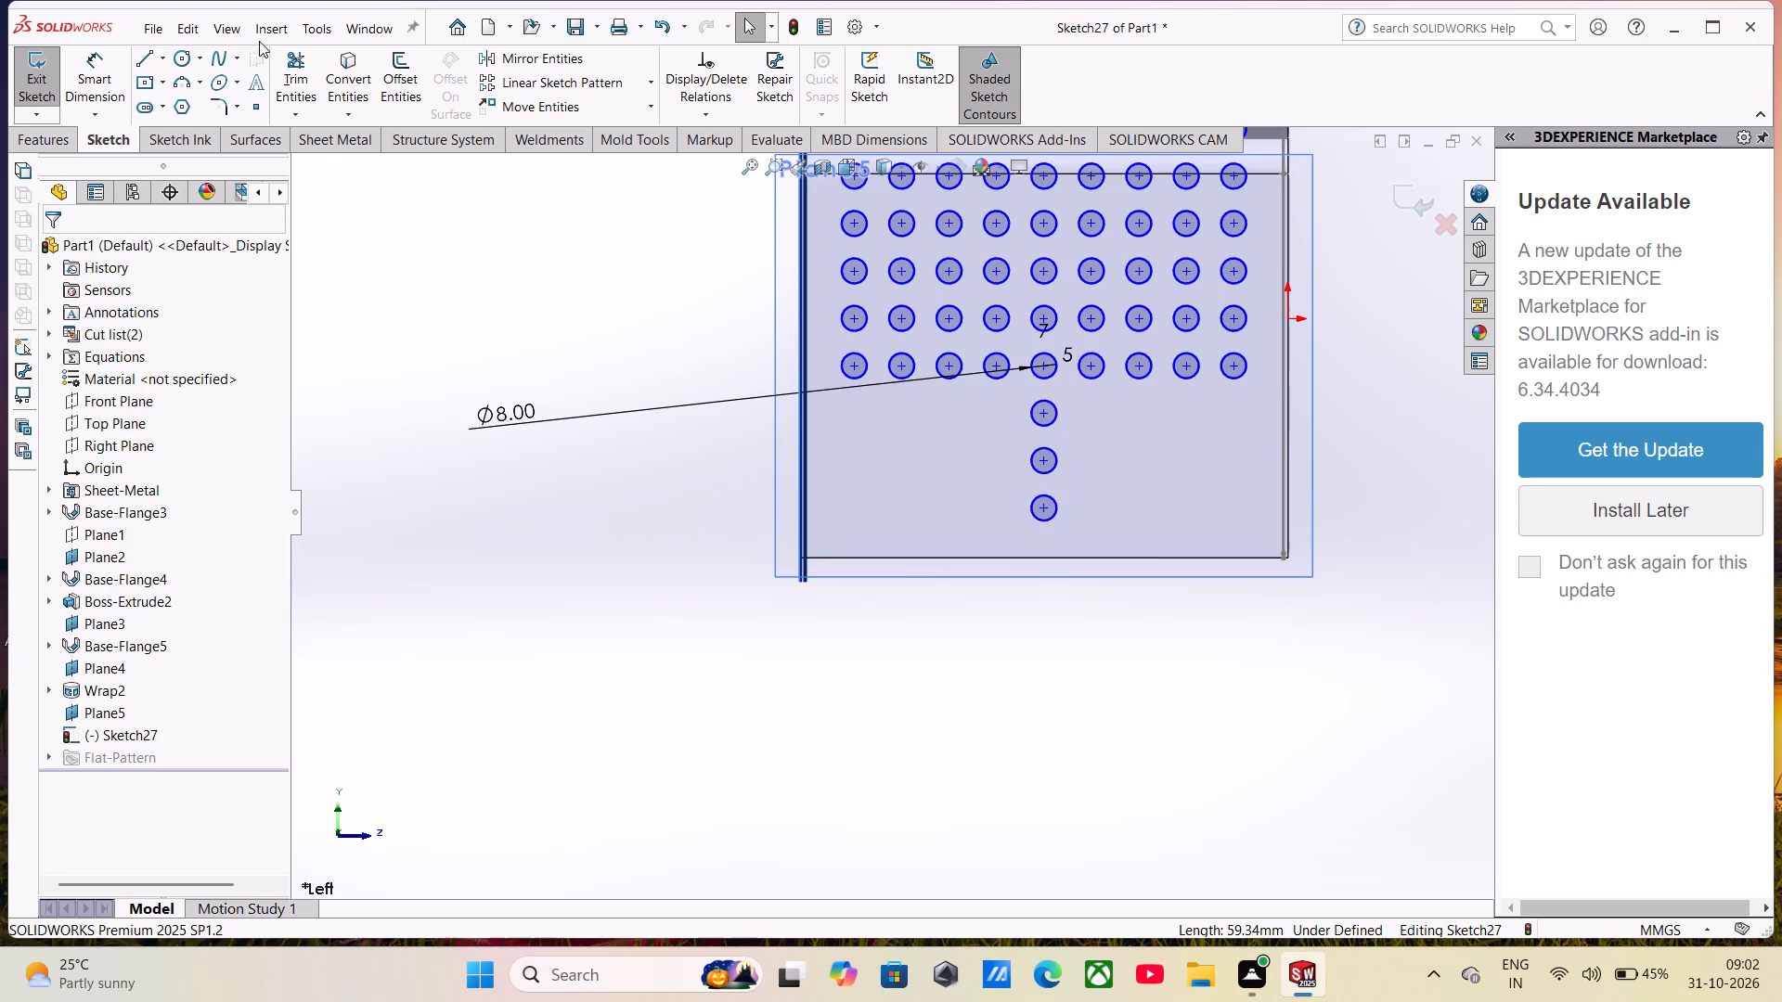
Linear-pattern the three new middle-column circles along the X-axis at 0 degrees, with 15 mm spacing and 5 instances.
click(593, 97)
click(585, 86)
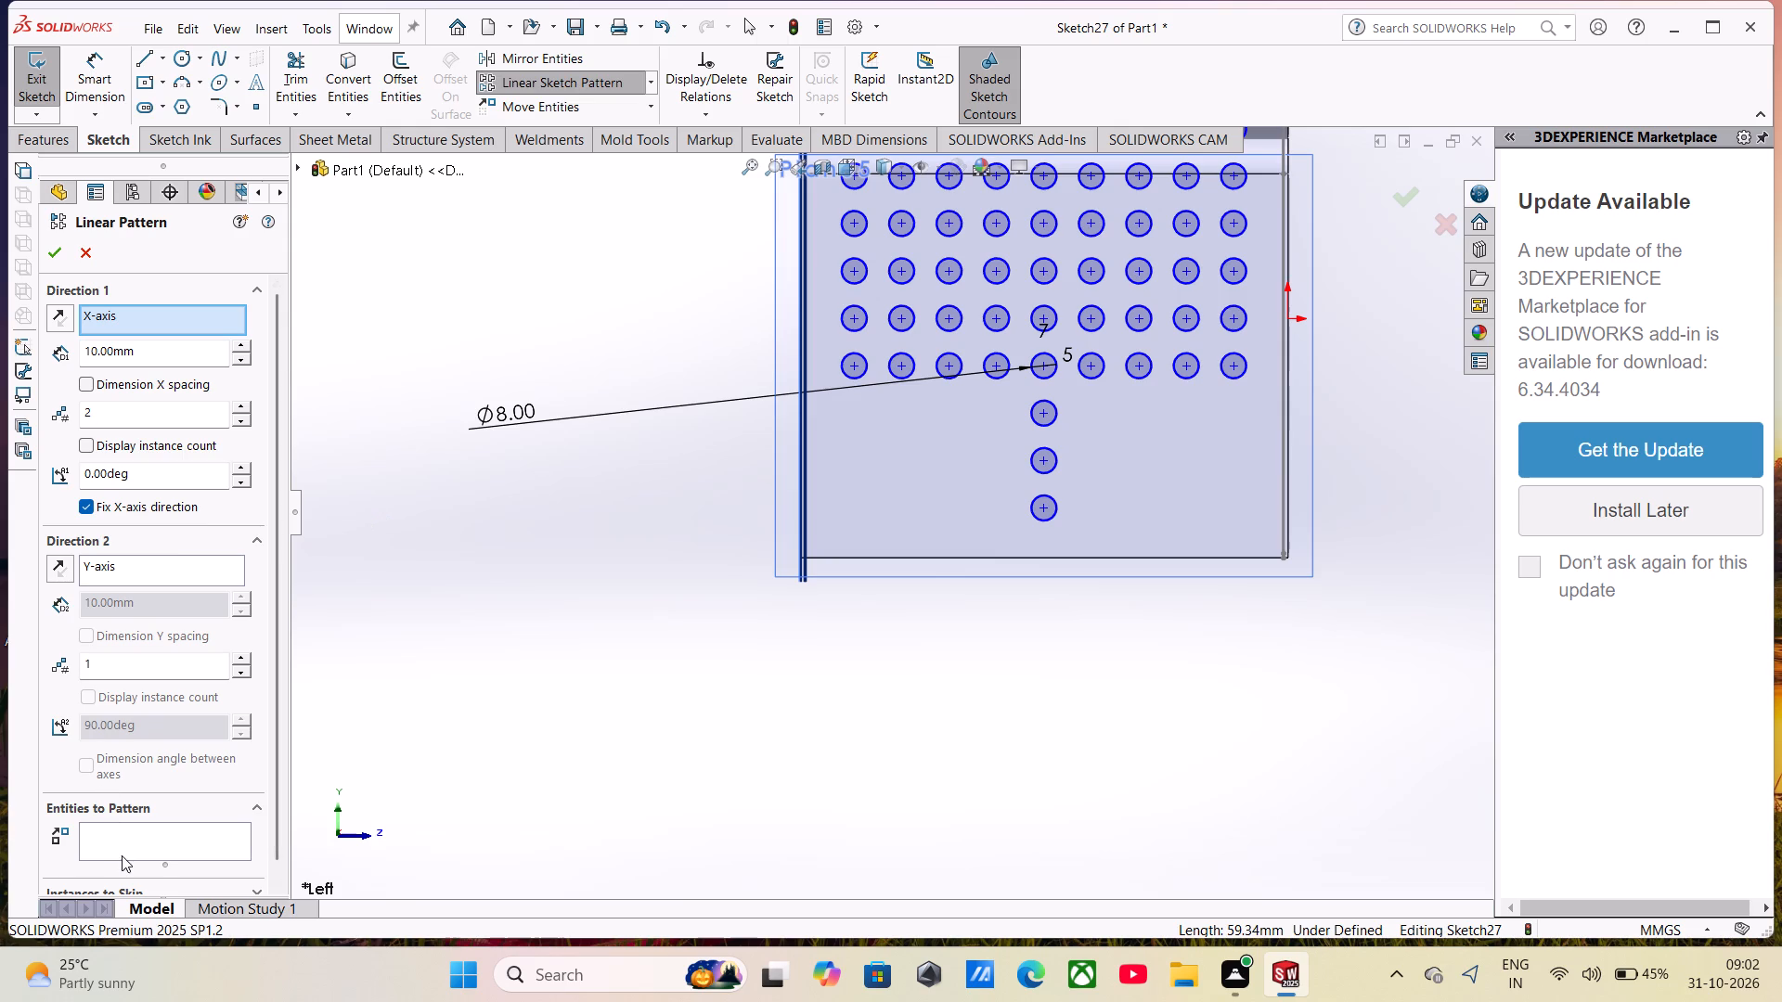
click(122, 855)
click(1039, 399)
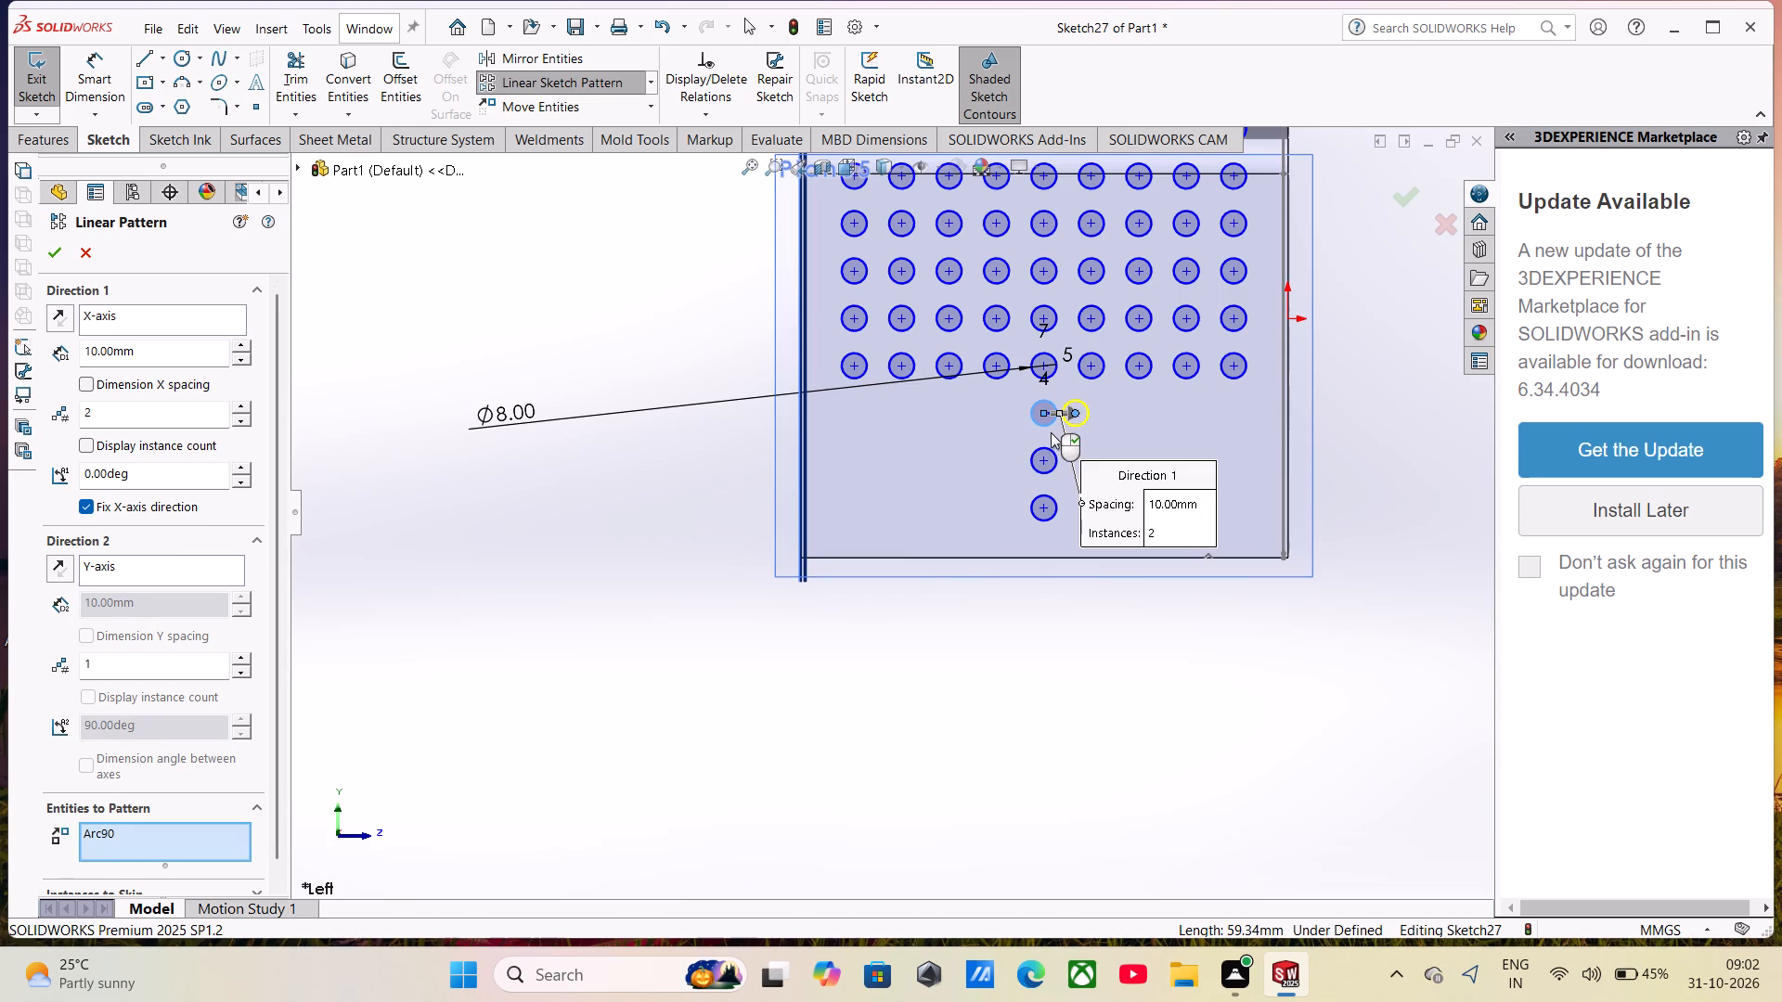
click(1050, 449)
click(1050, 495)
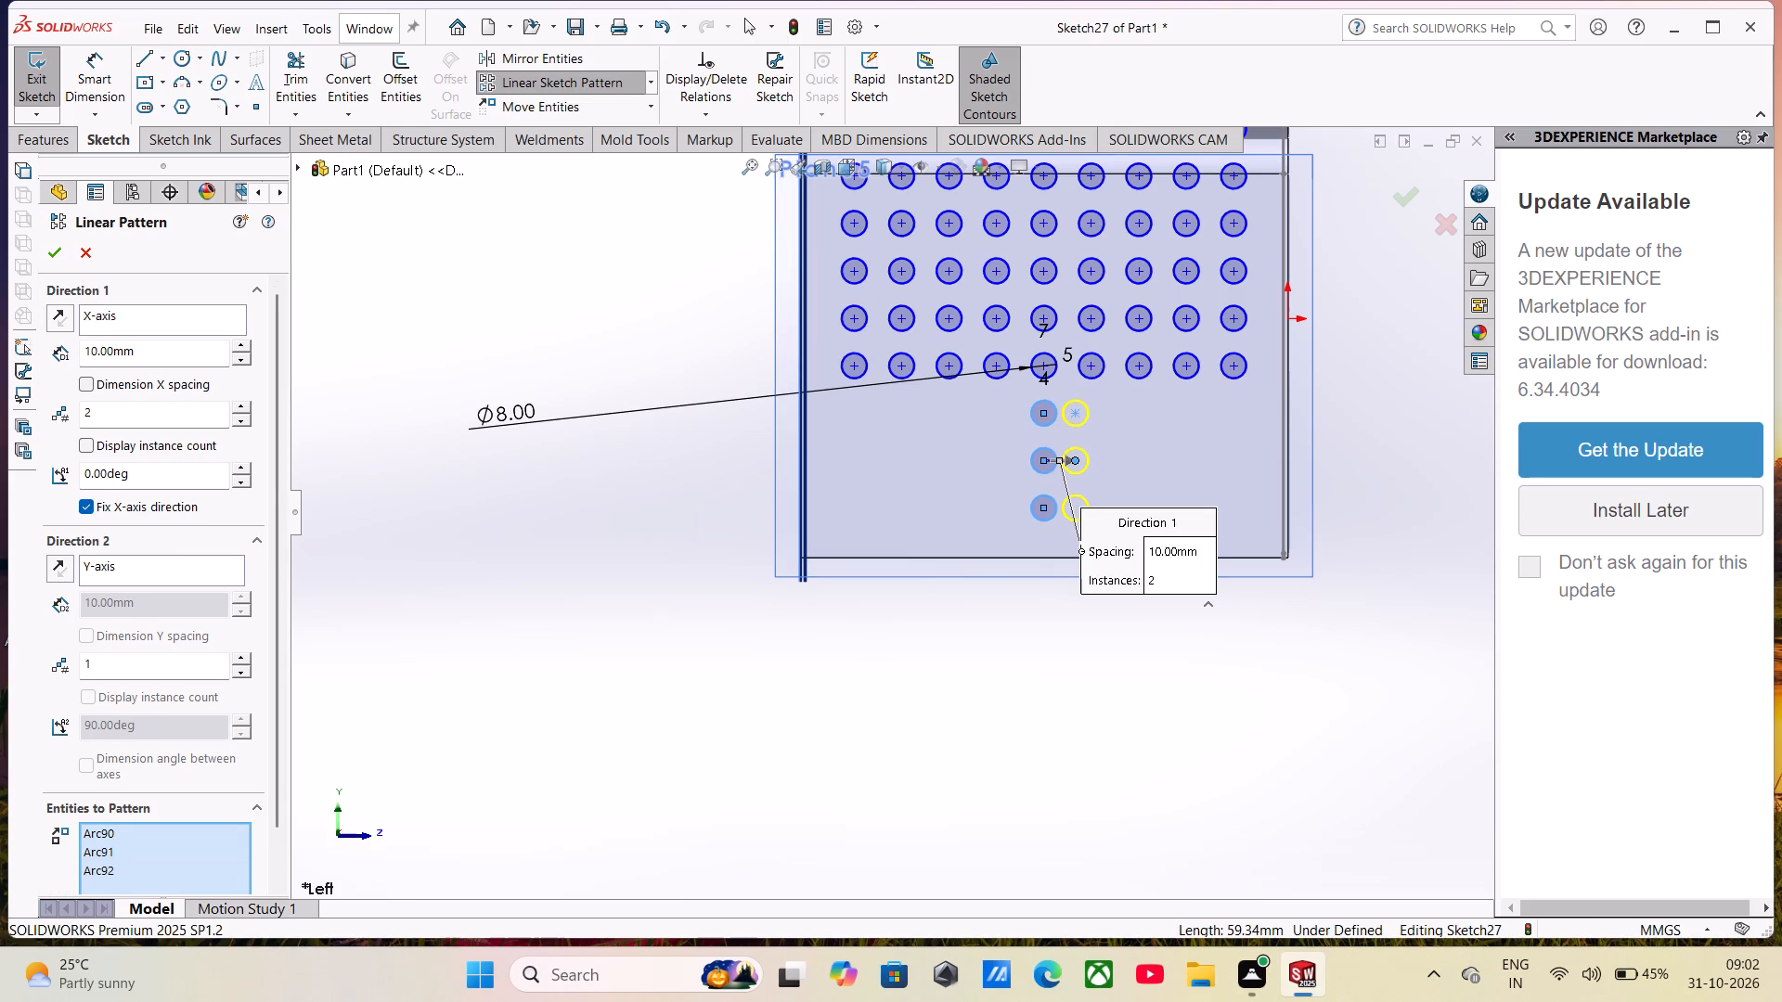
drag(177, 345, 0, 339)
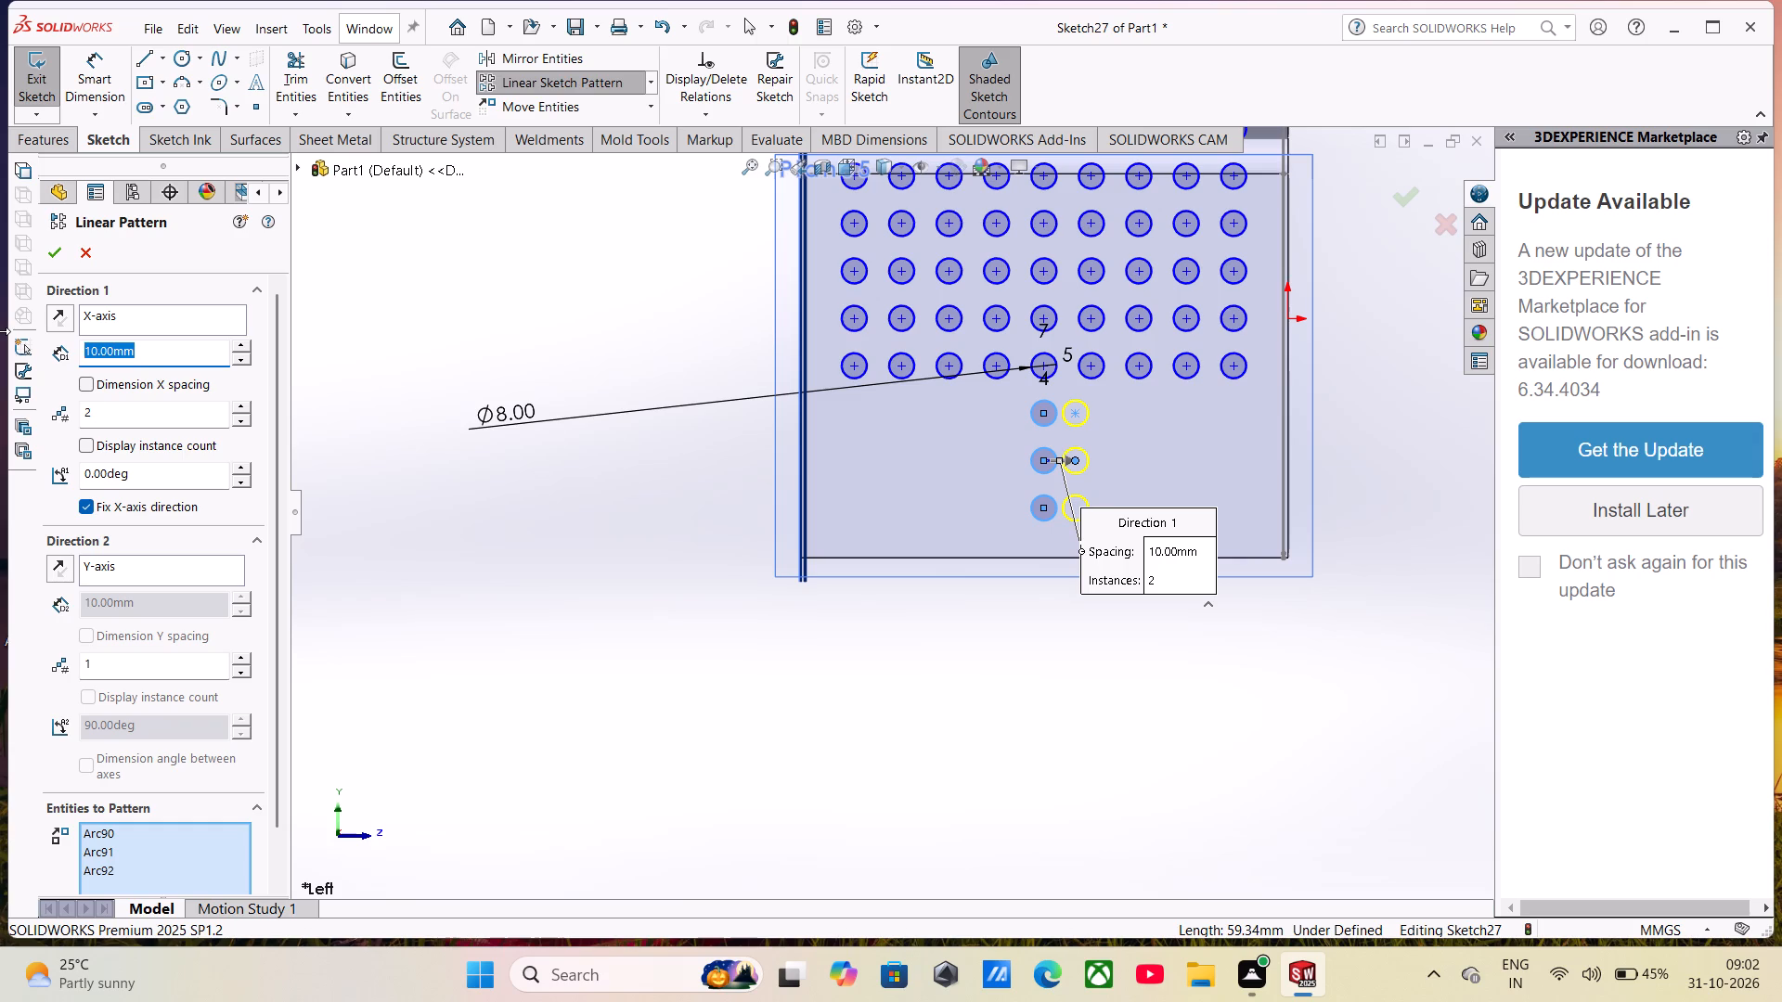
text(15)
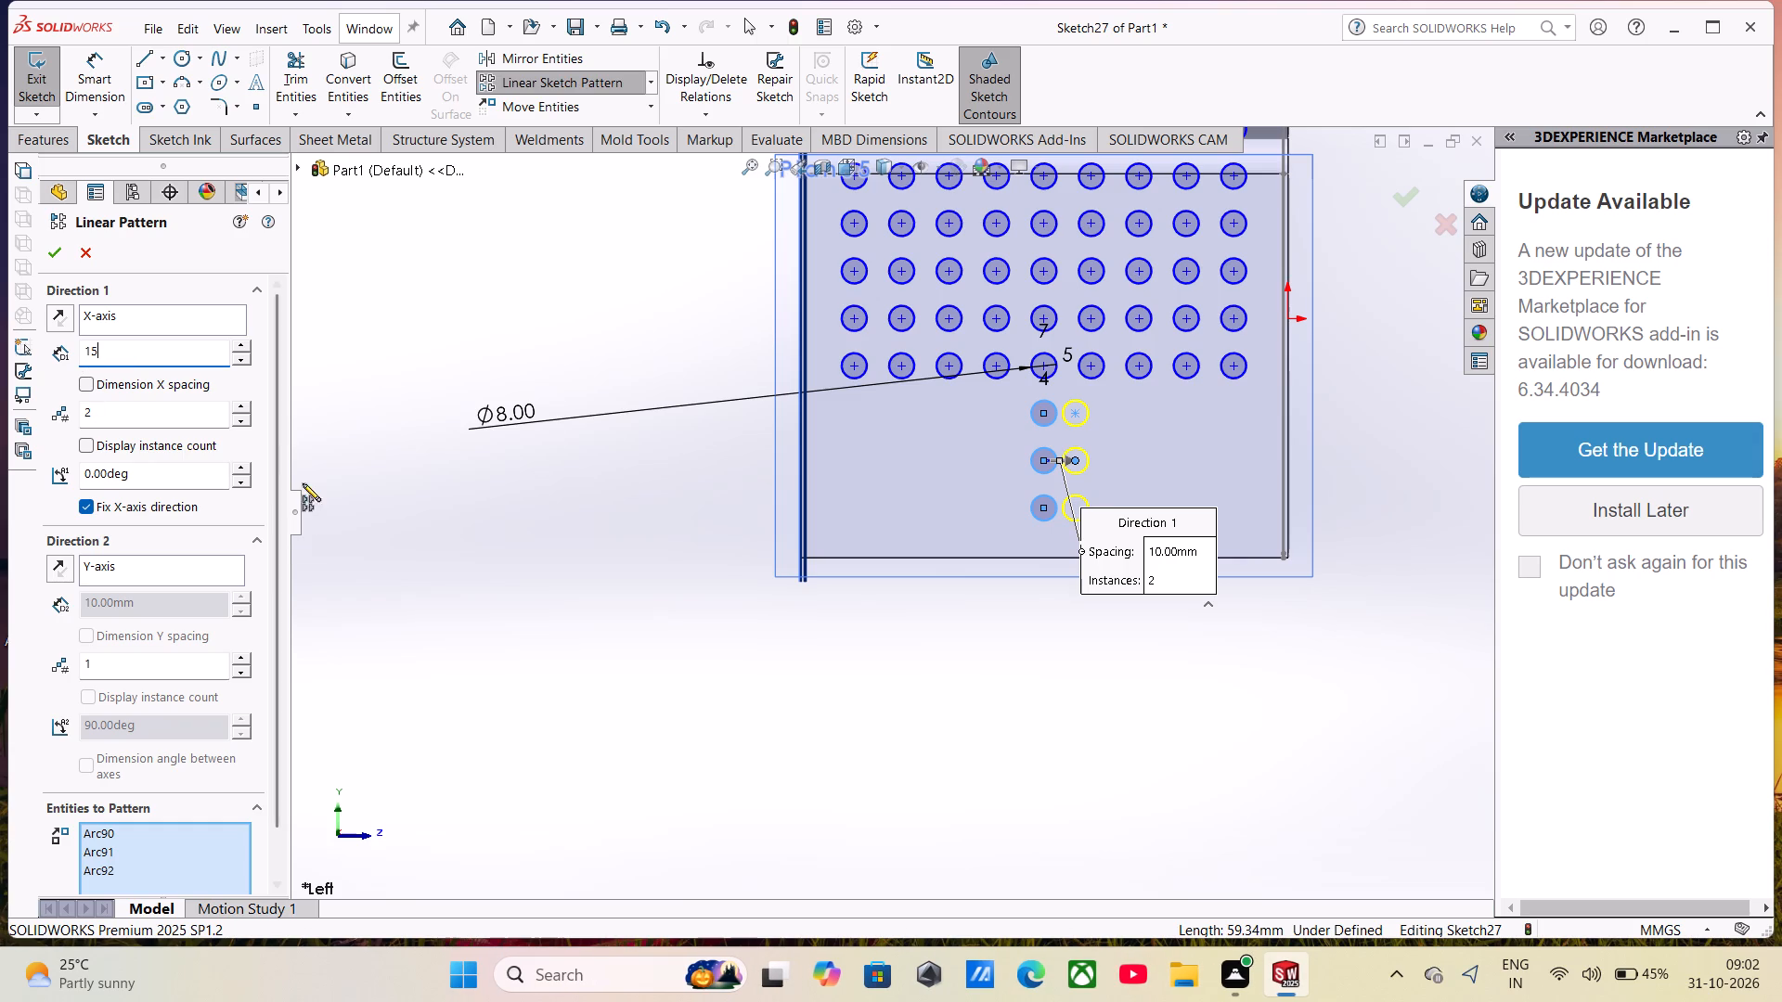
click(236, 400)
triple_click(236, 400)
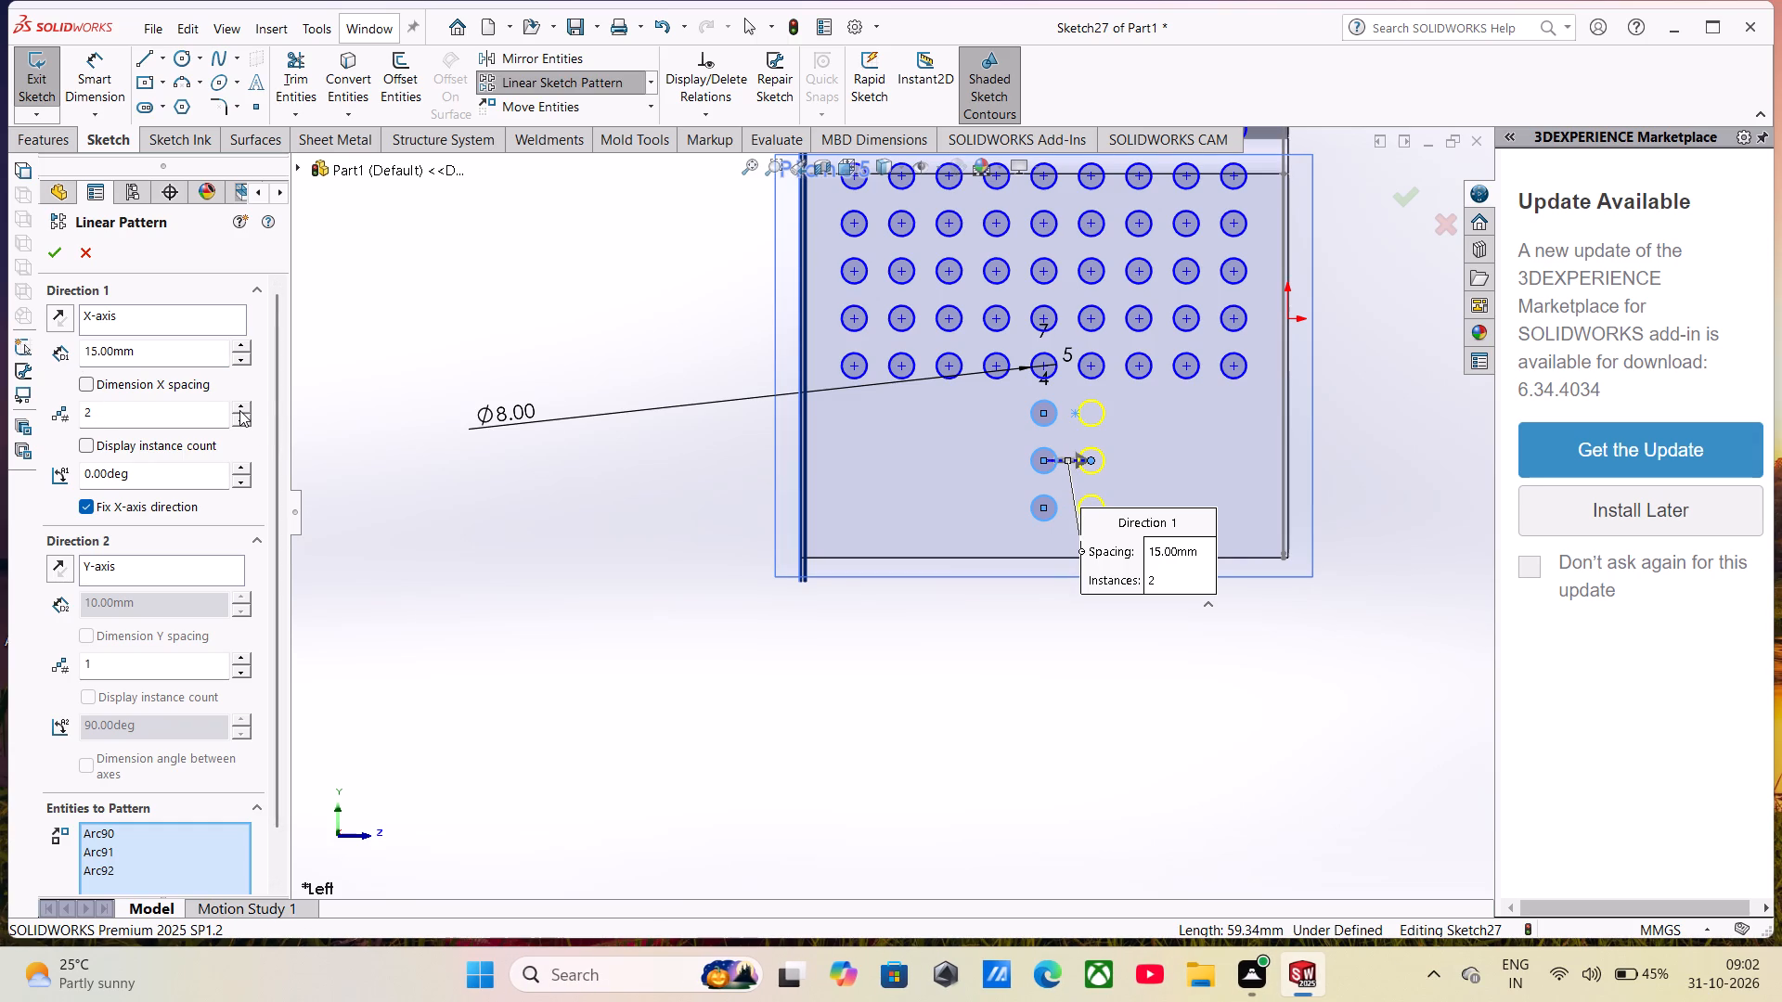
click(239, 410)
double_click(239, 410)
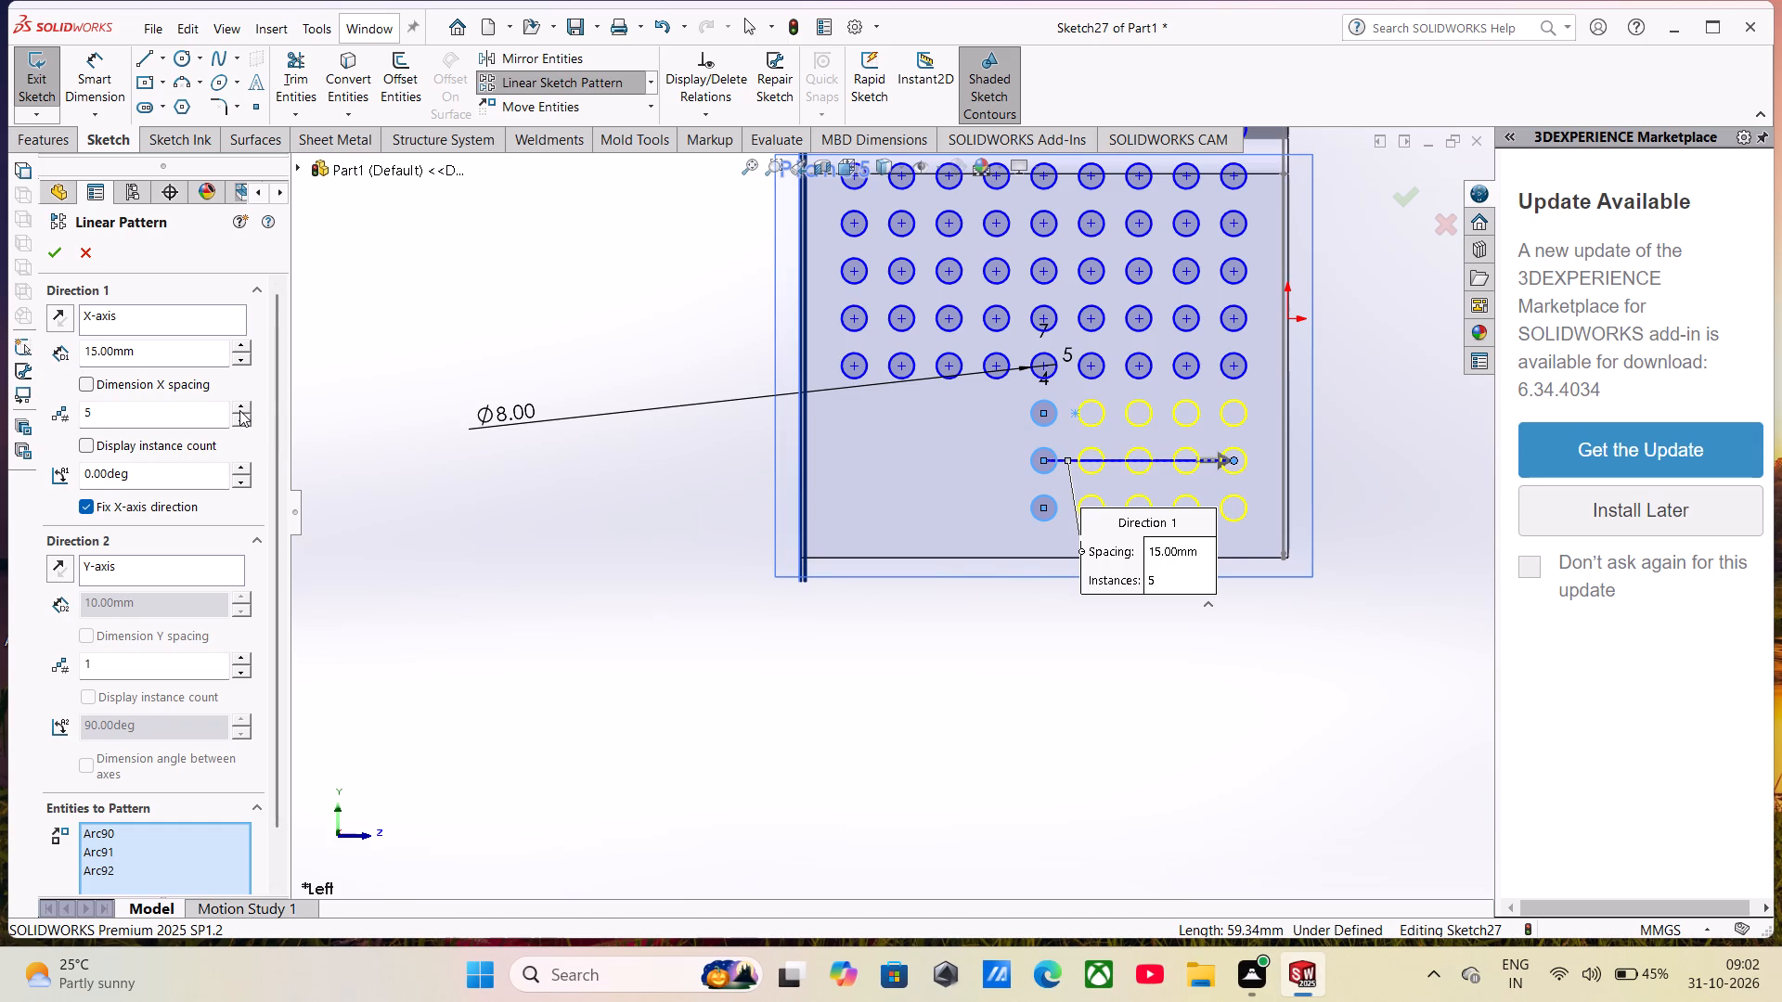
click(48, 259)
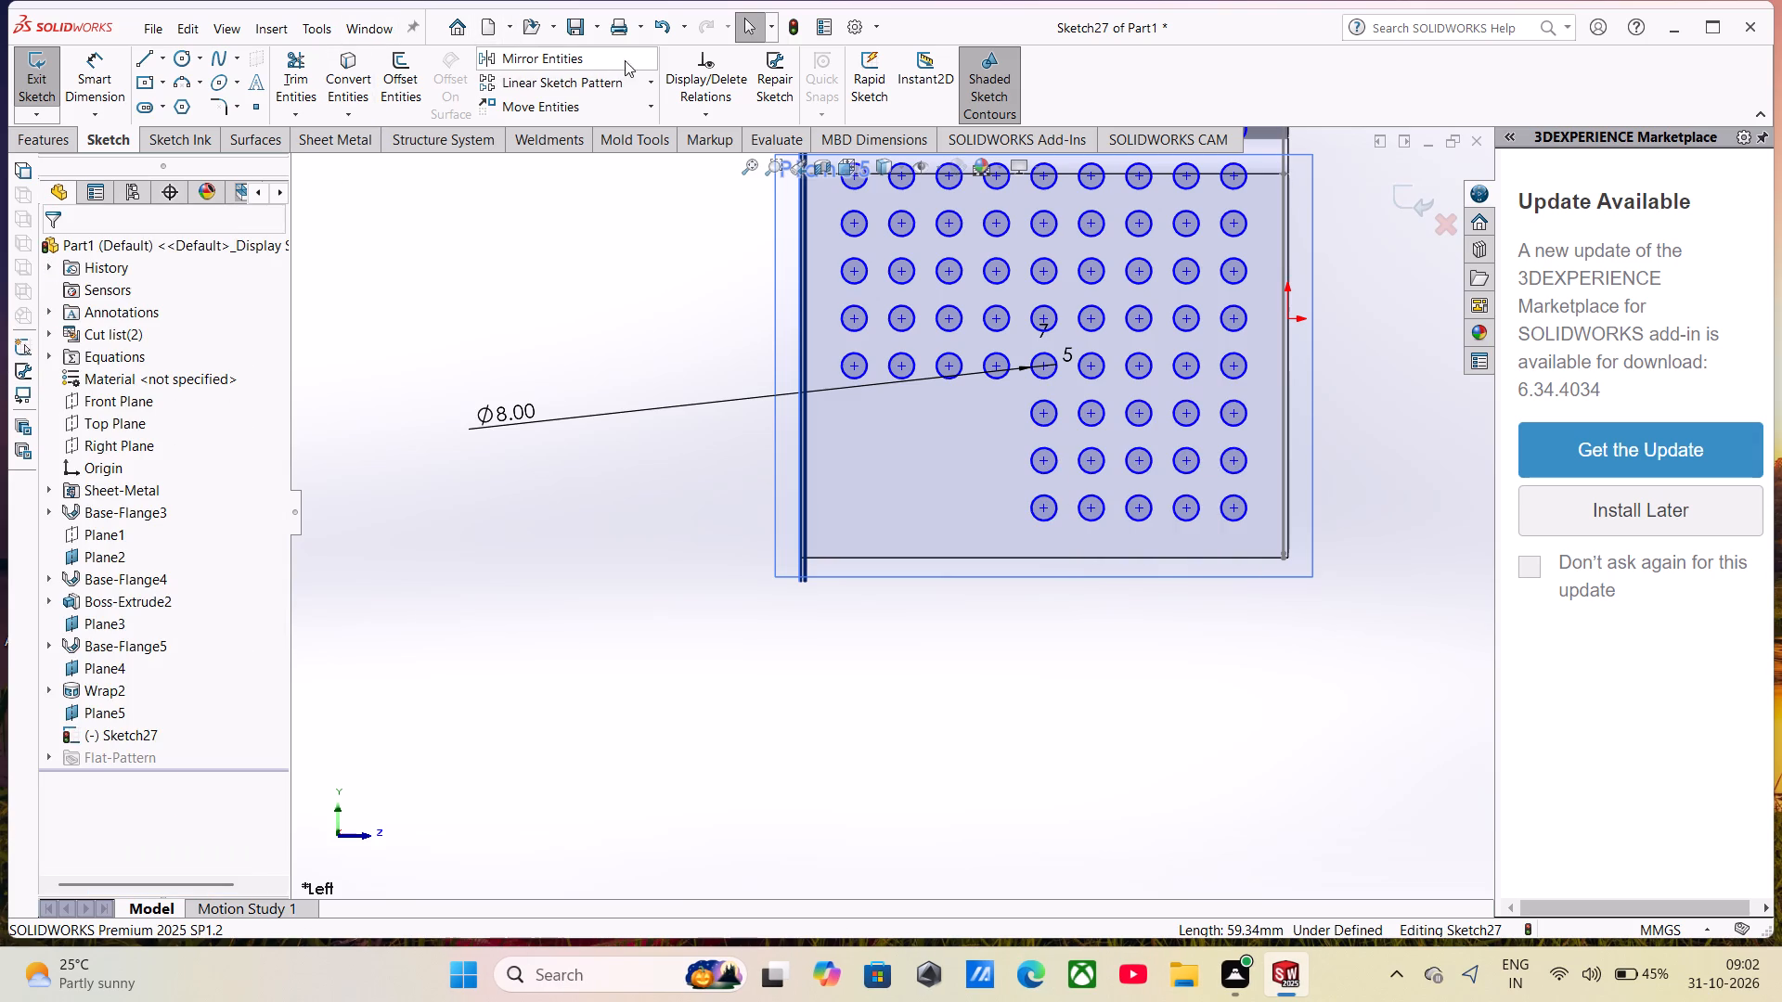
Linear-pattern the three lower middle-column circles along the X-axis at 180 degrees, with 15 mm spacing and 5 instances, and exit the sketch.
click(654, 83)
click(634, 101)
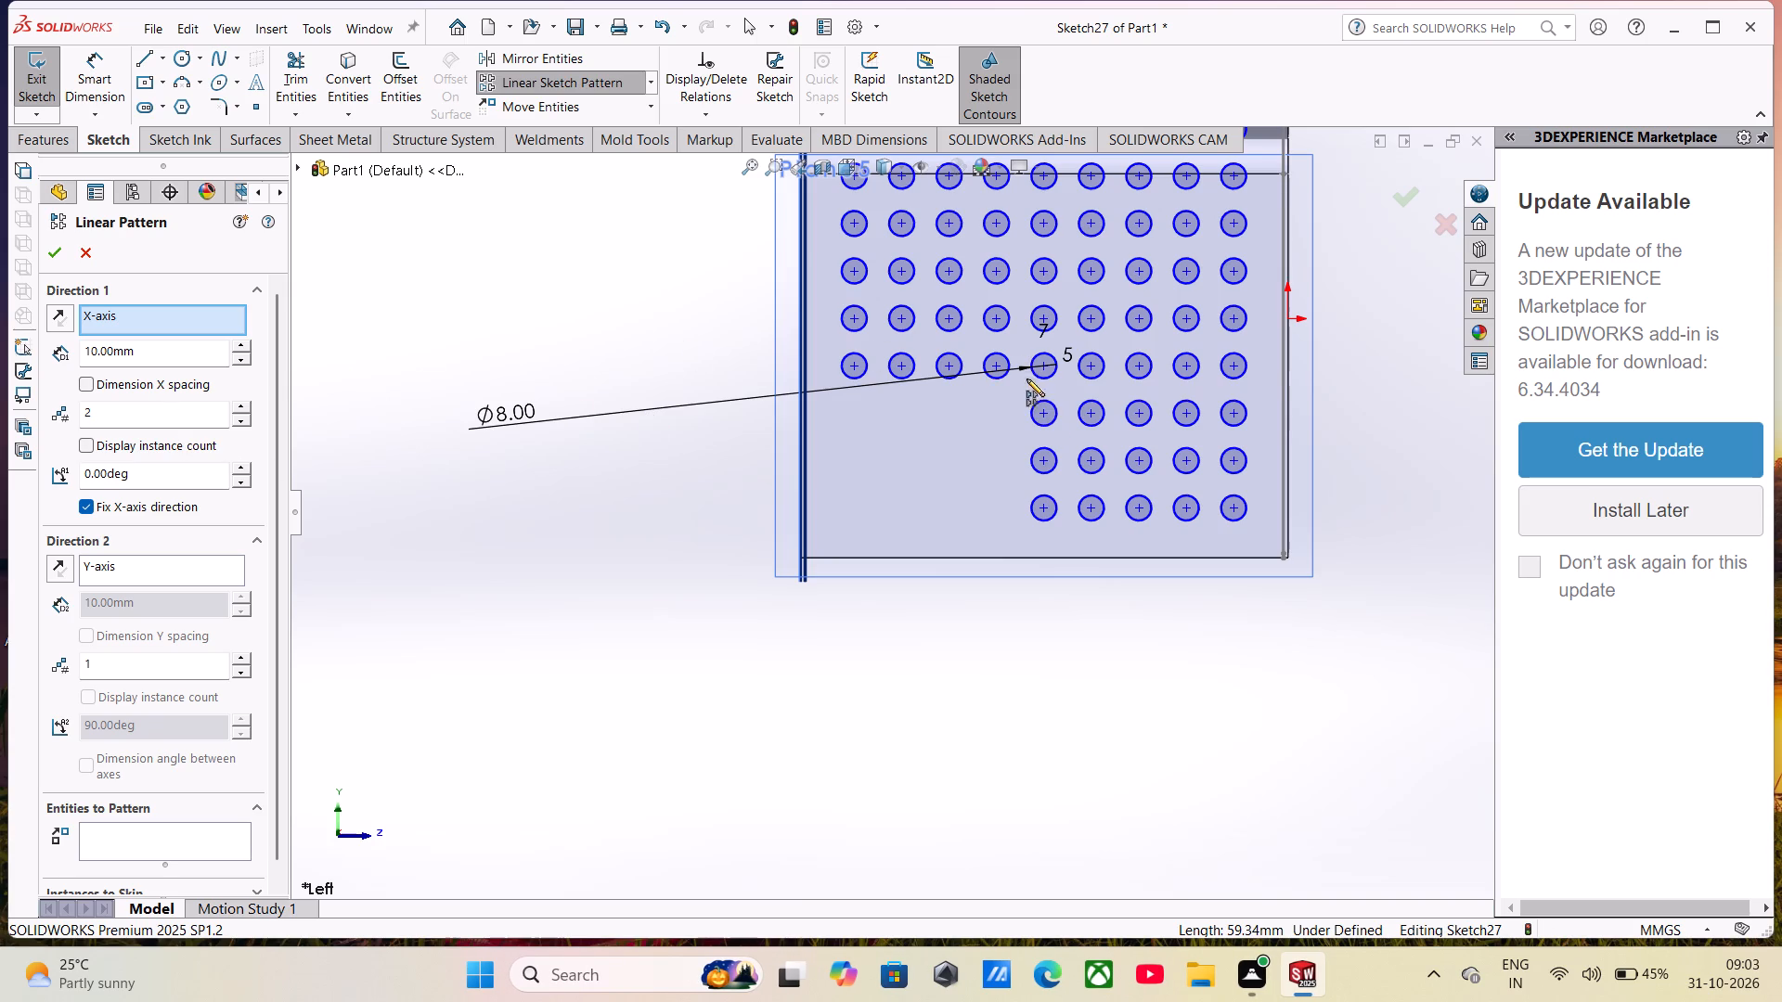
click(1030, 415)
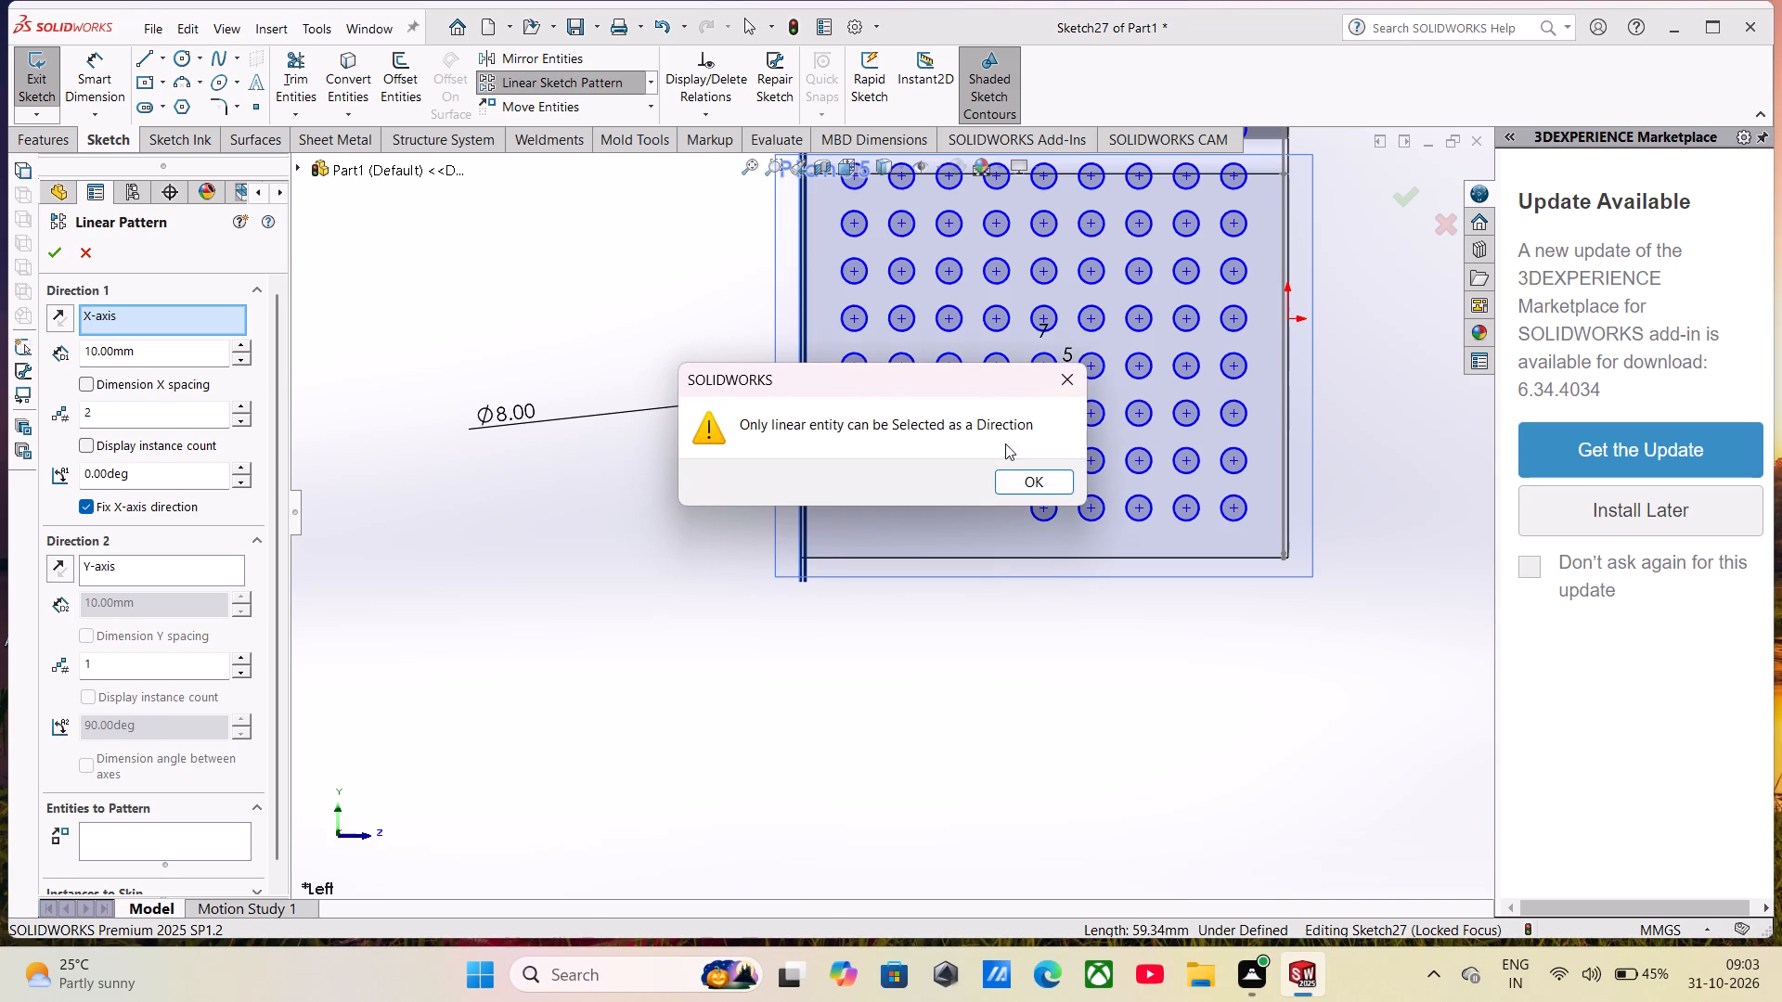
click(998, 482)
click(109, 833)
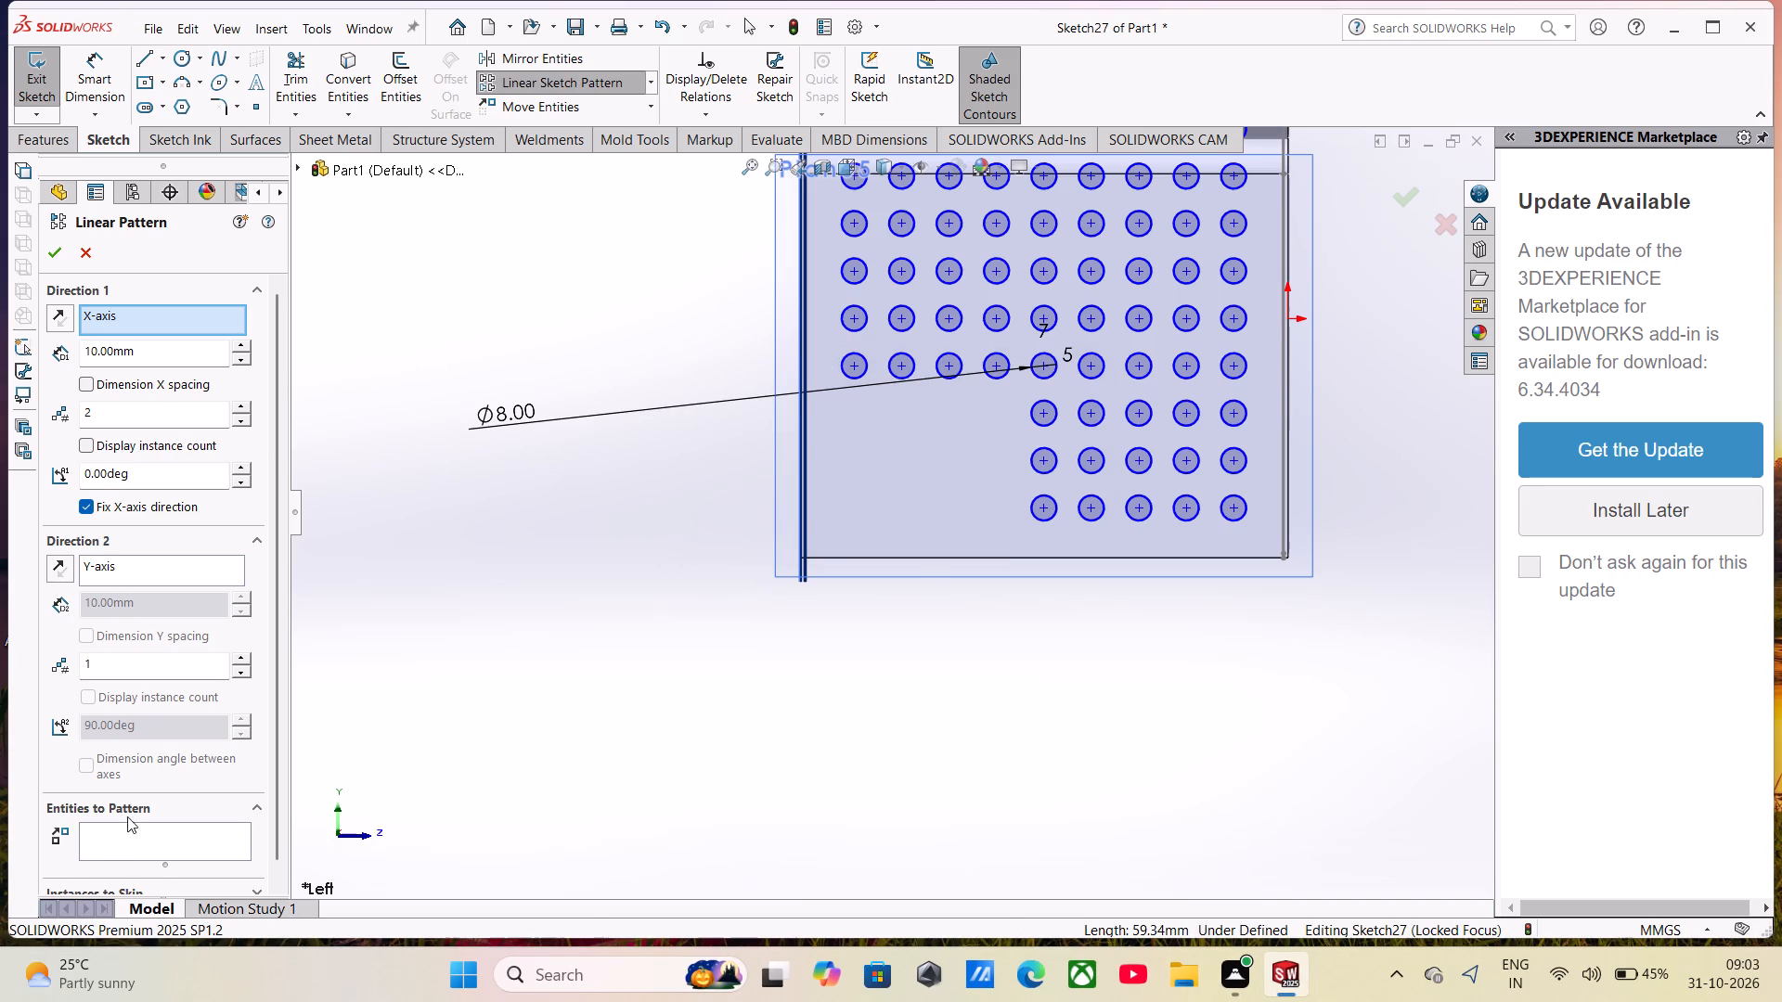
click(1051, 426)
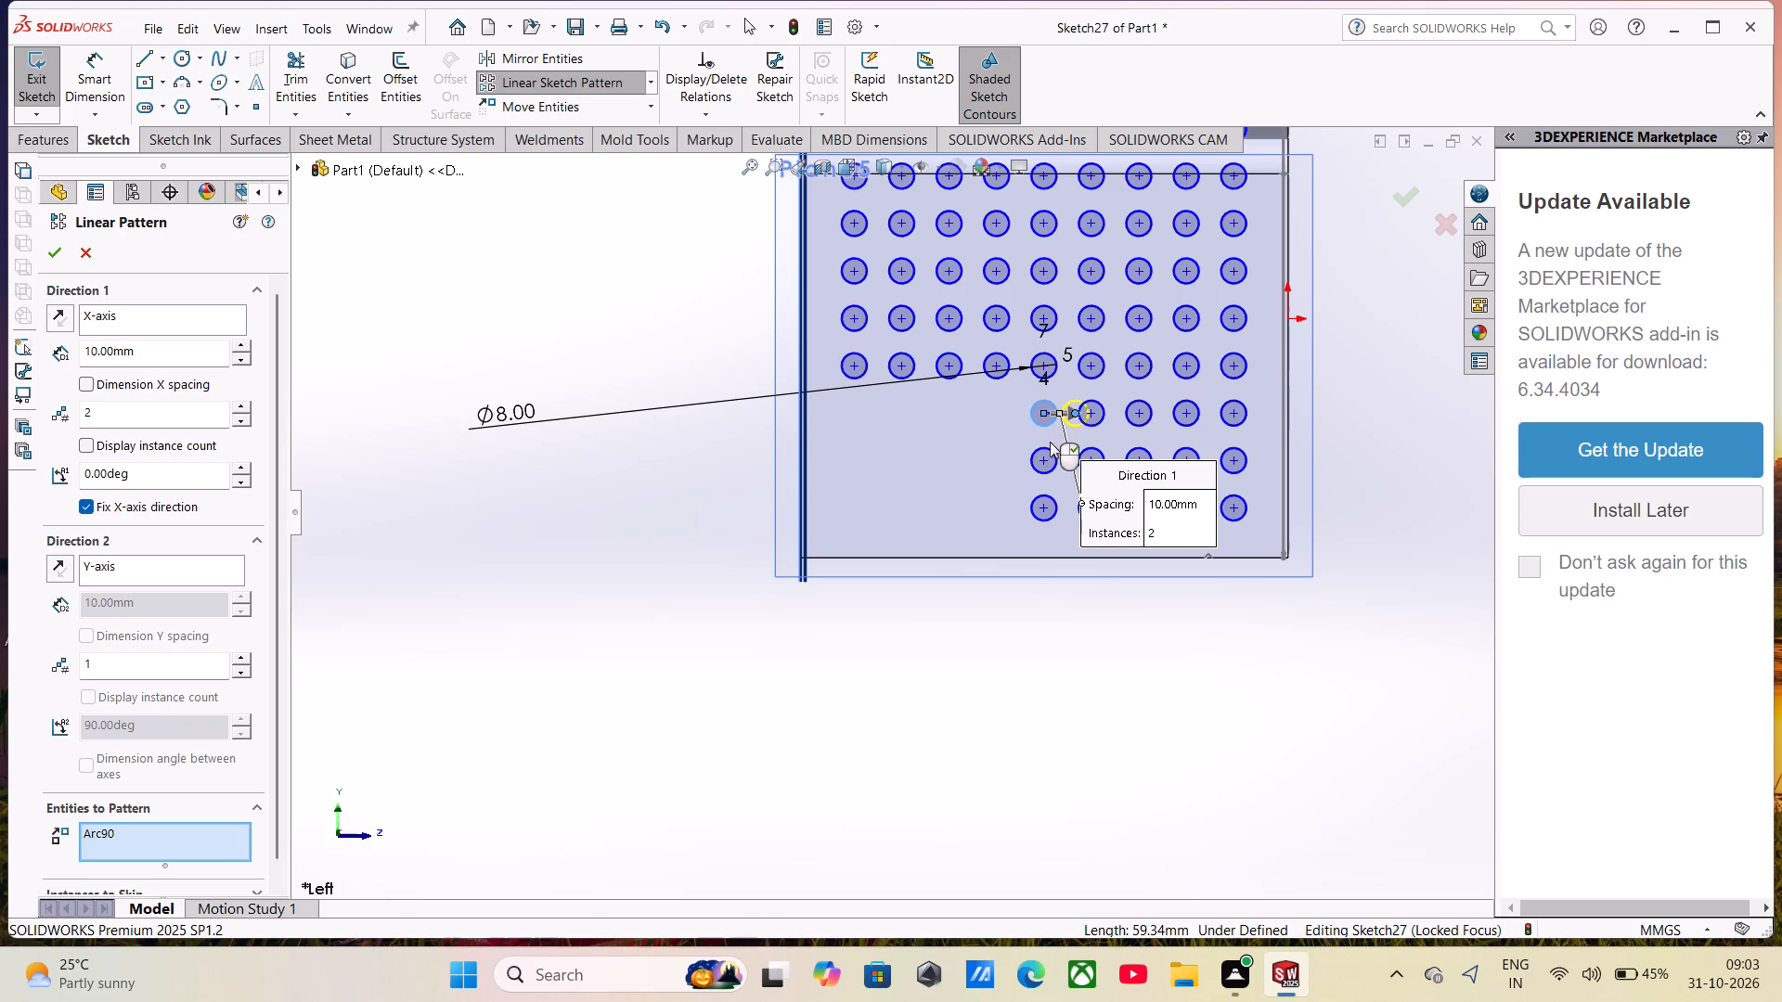
click(1049, 444)
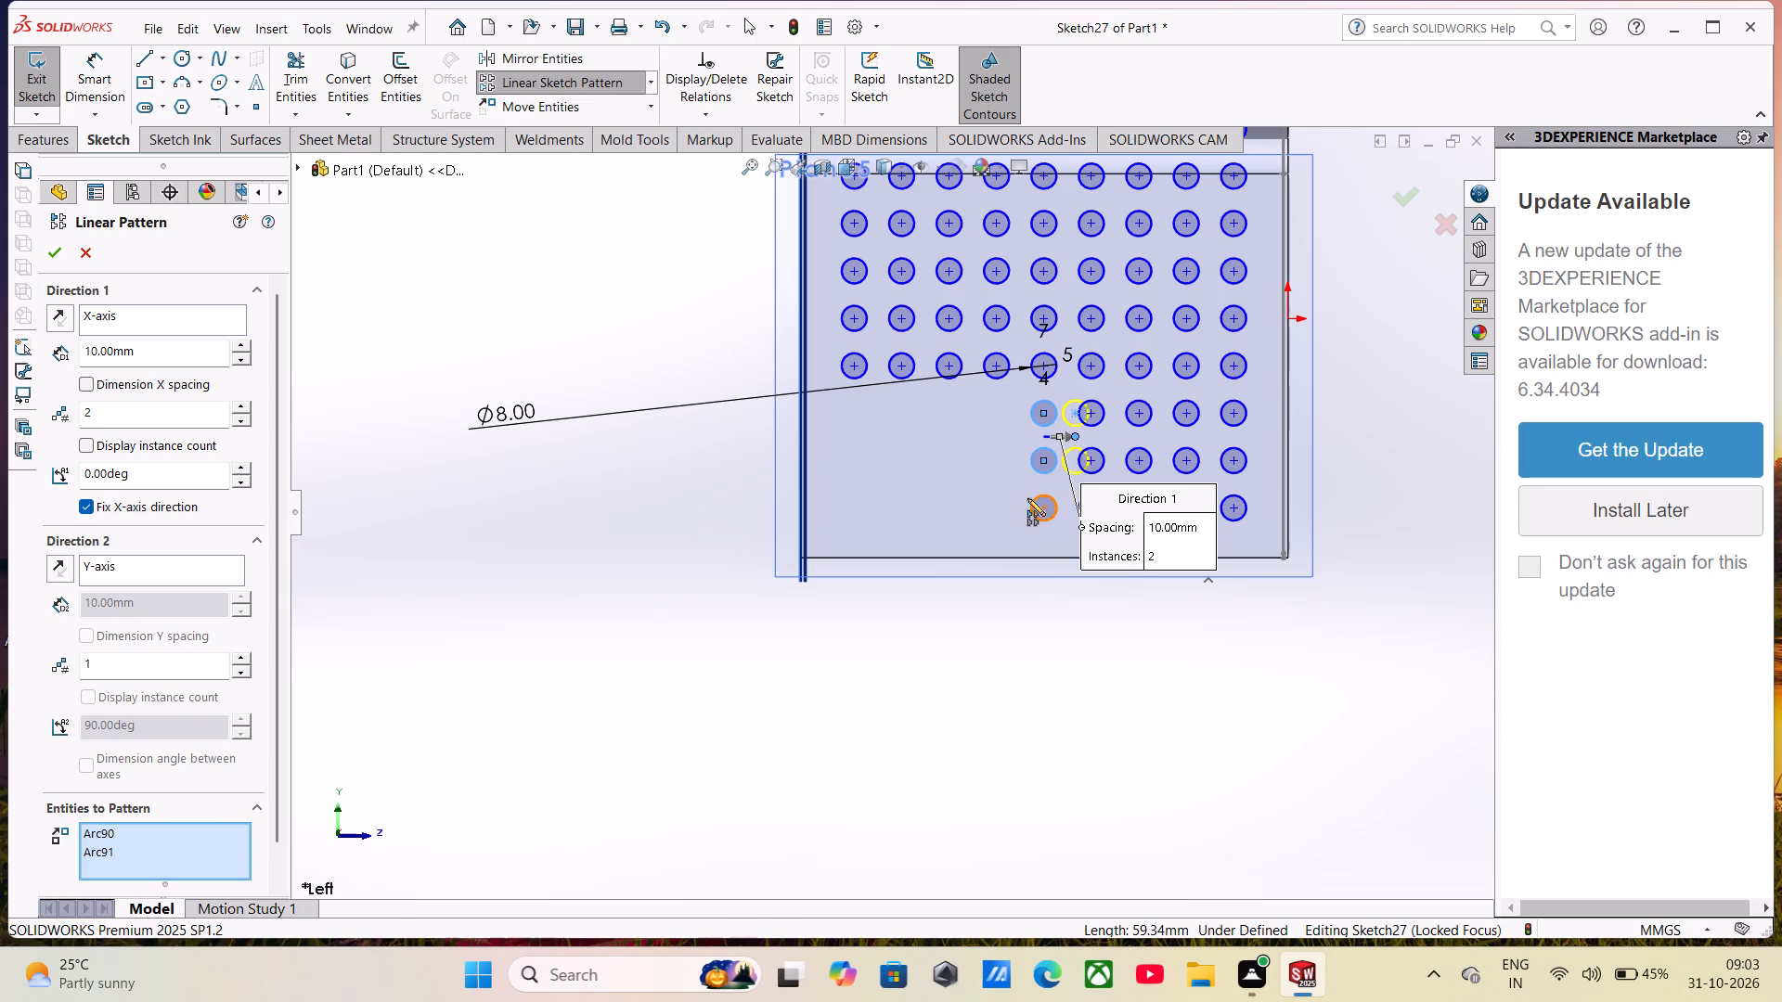
click(1027, 498)
click(1037, 499)
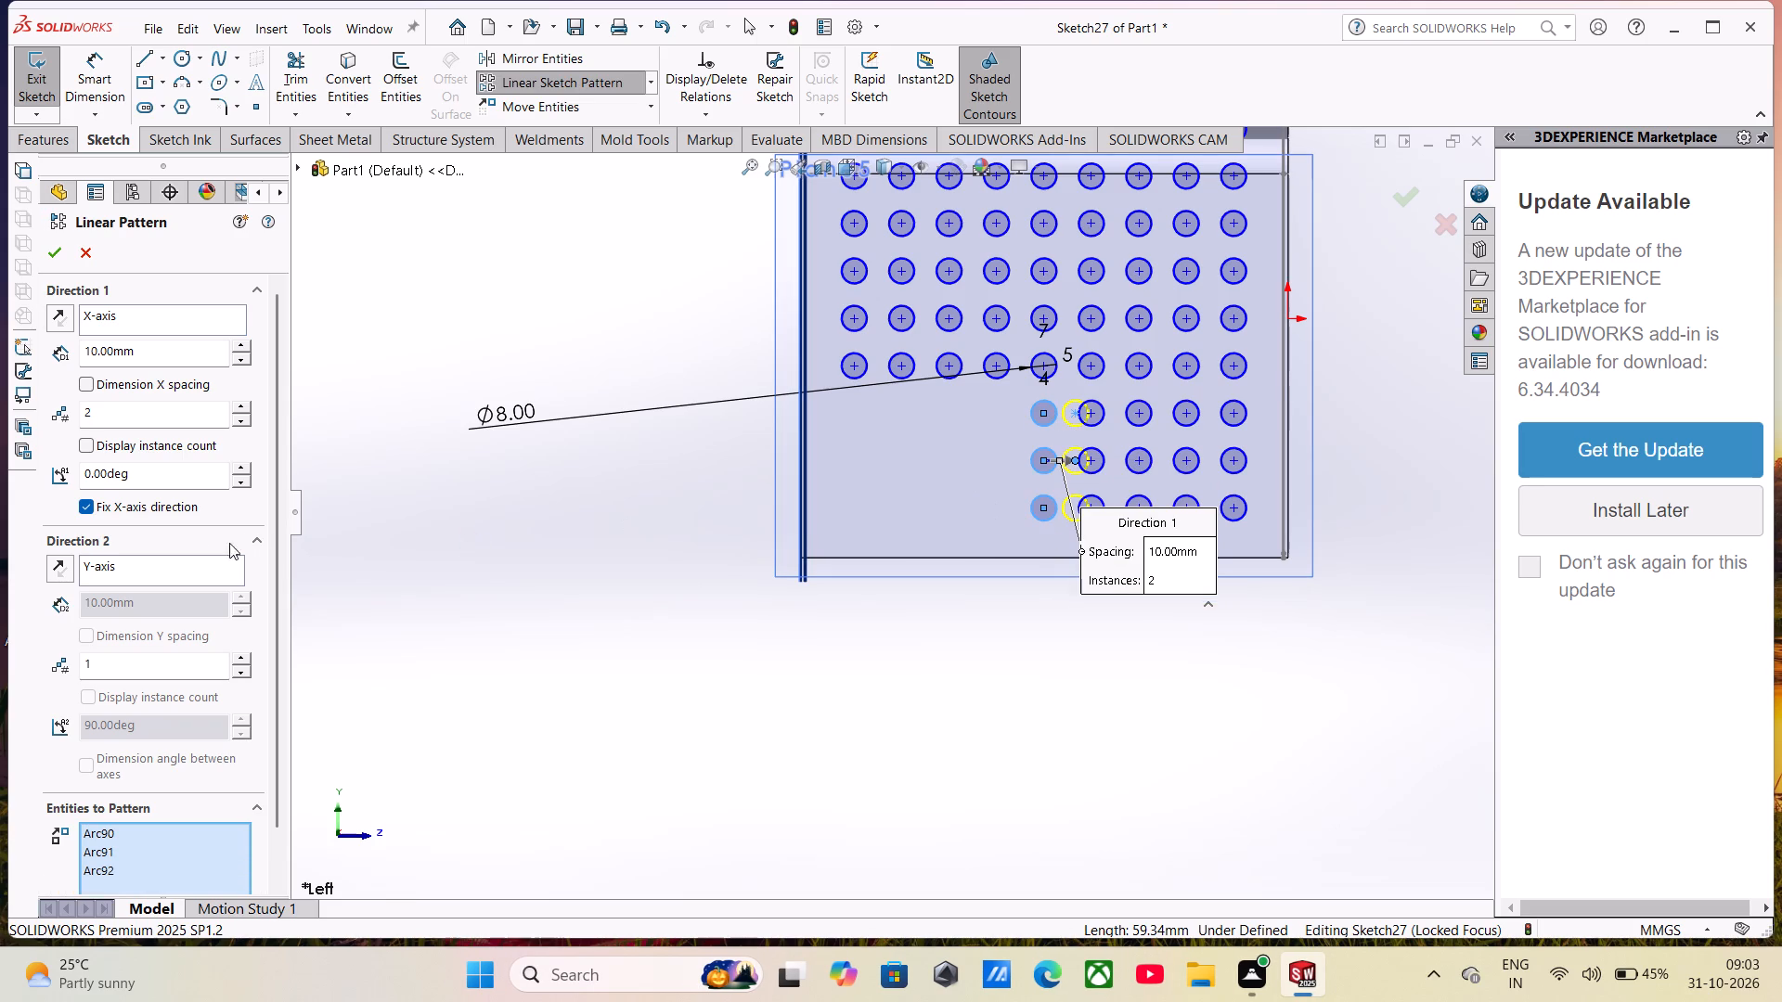
click(58, 317)
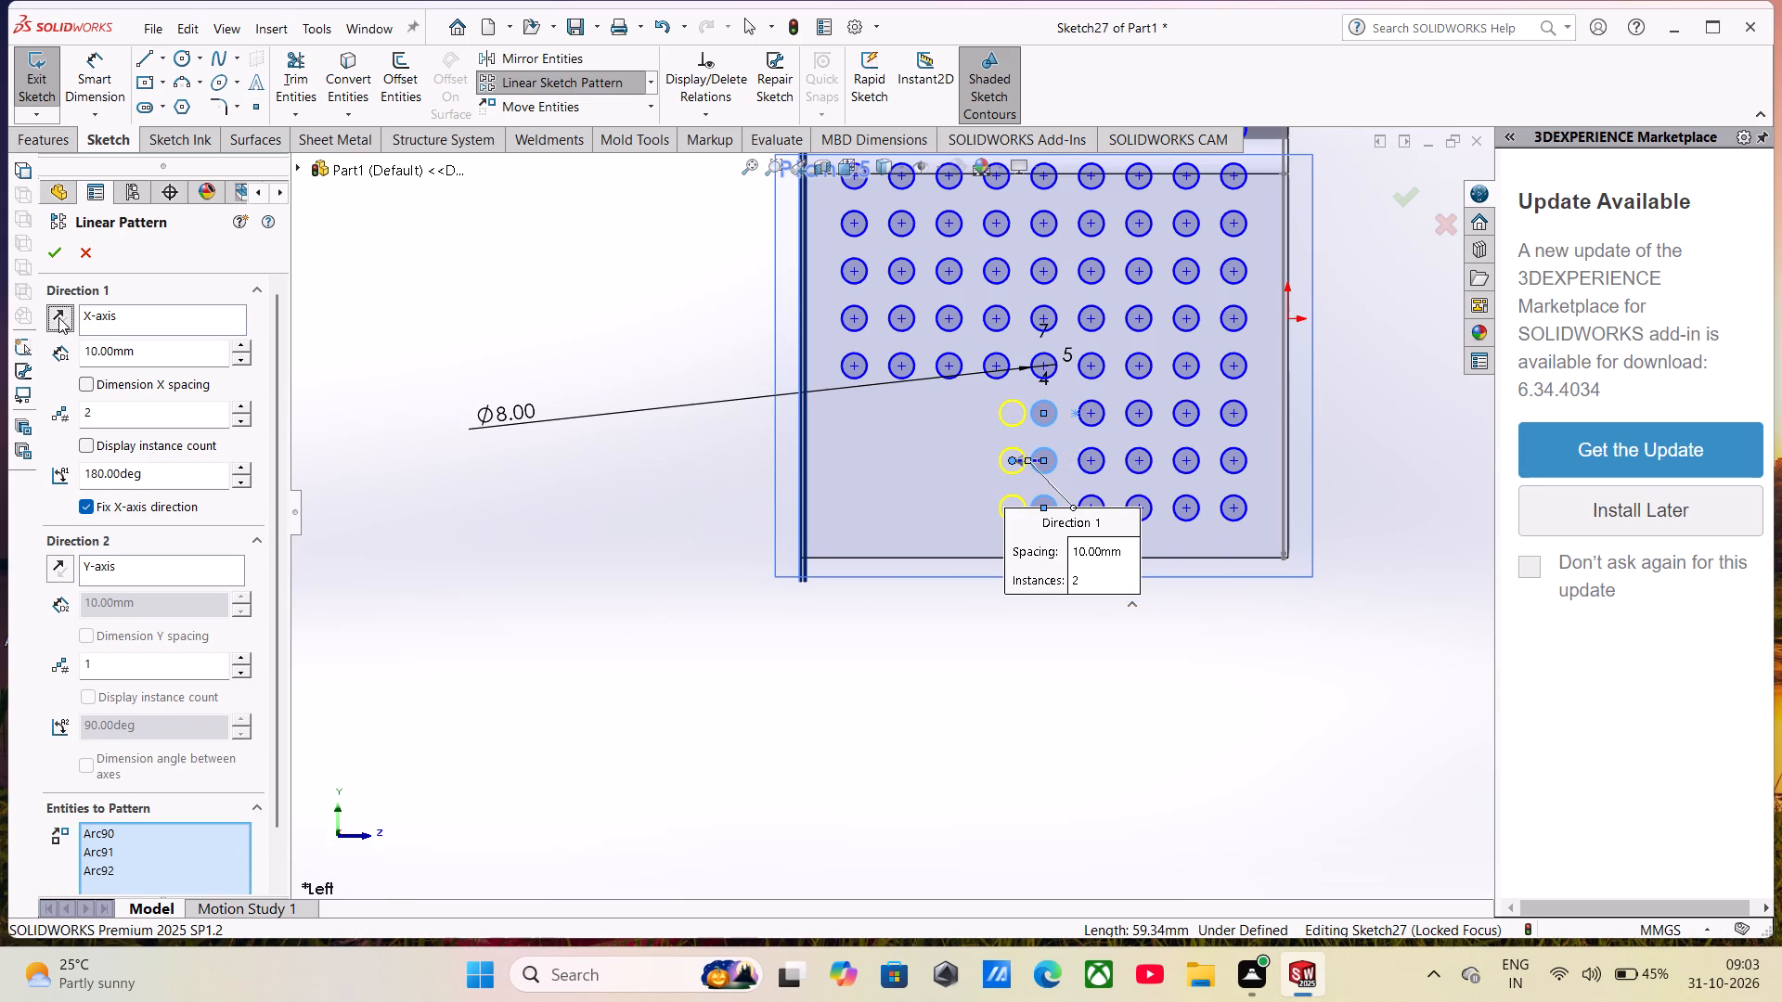
drag(134, 349, 23, 358)
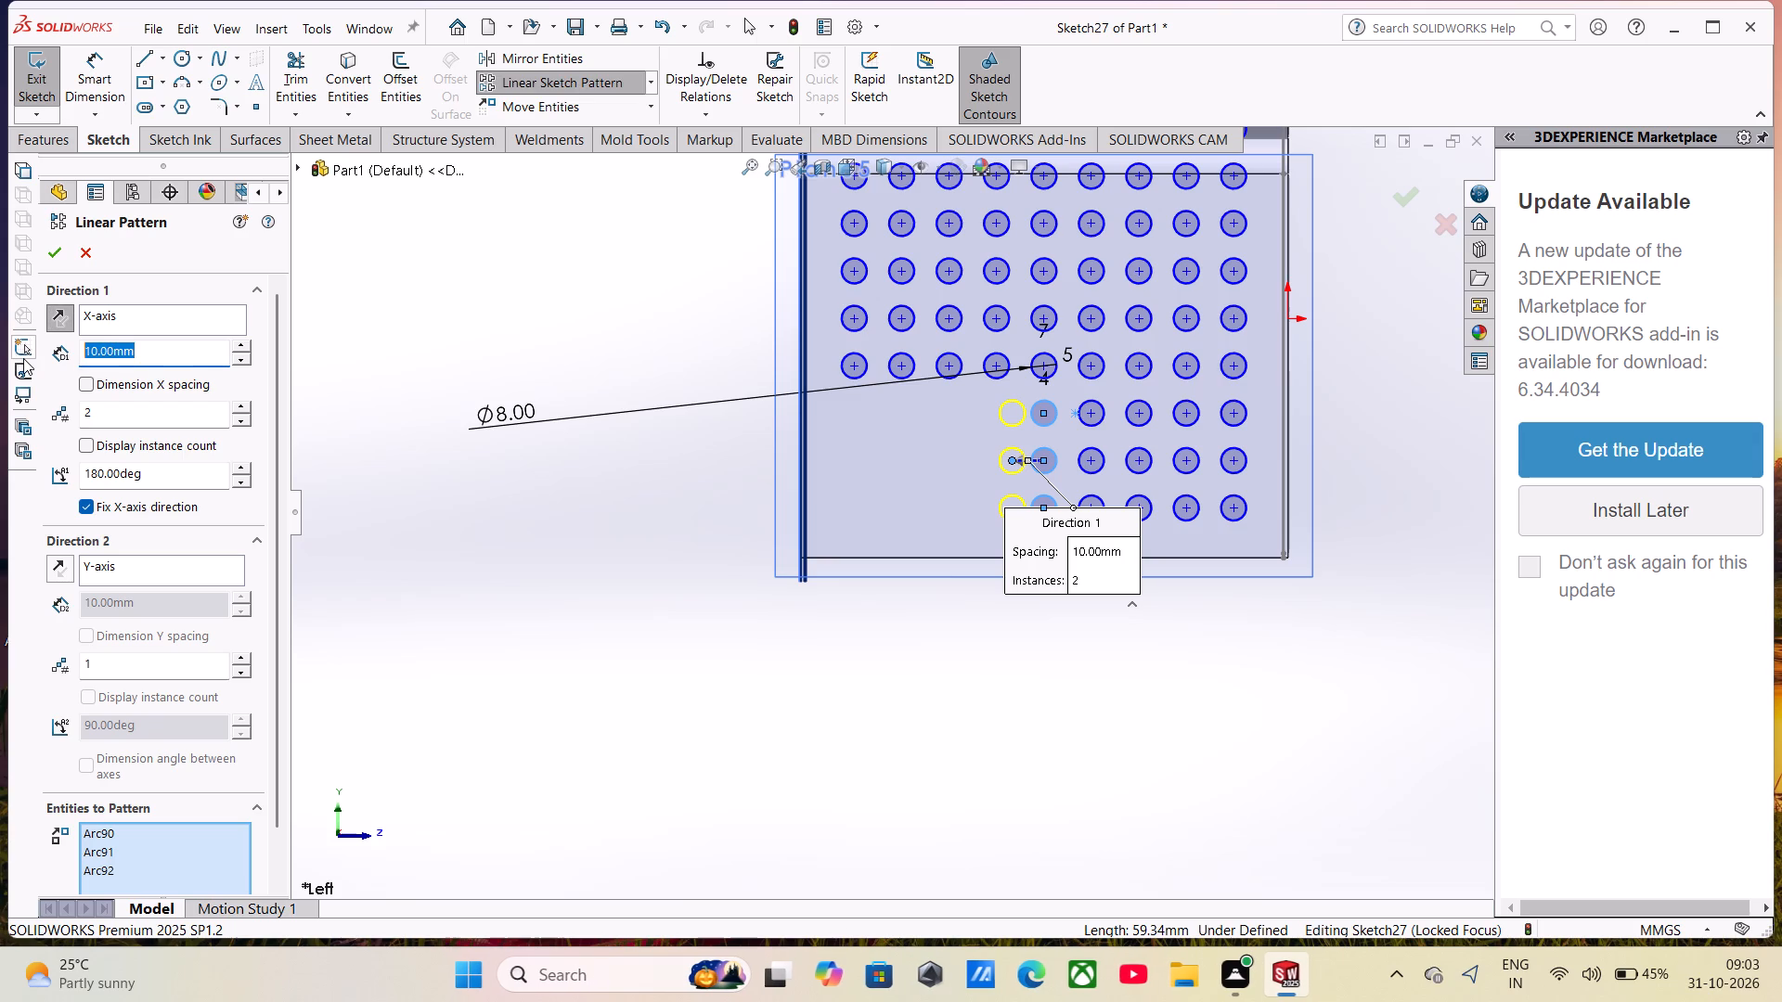
text(15)
key(Return)
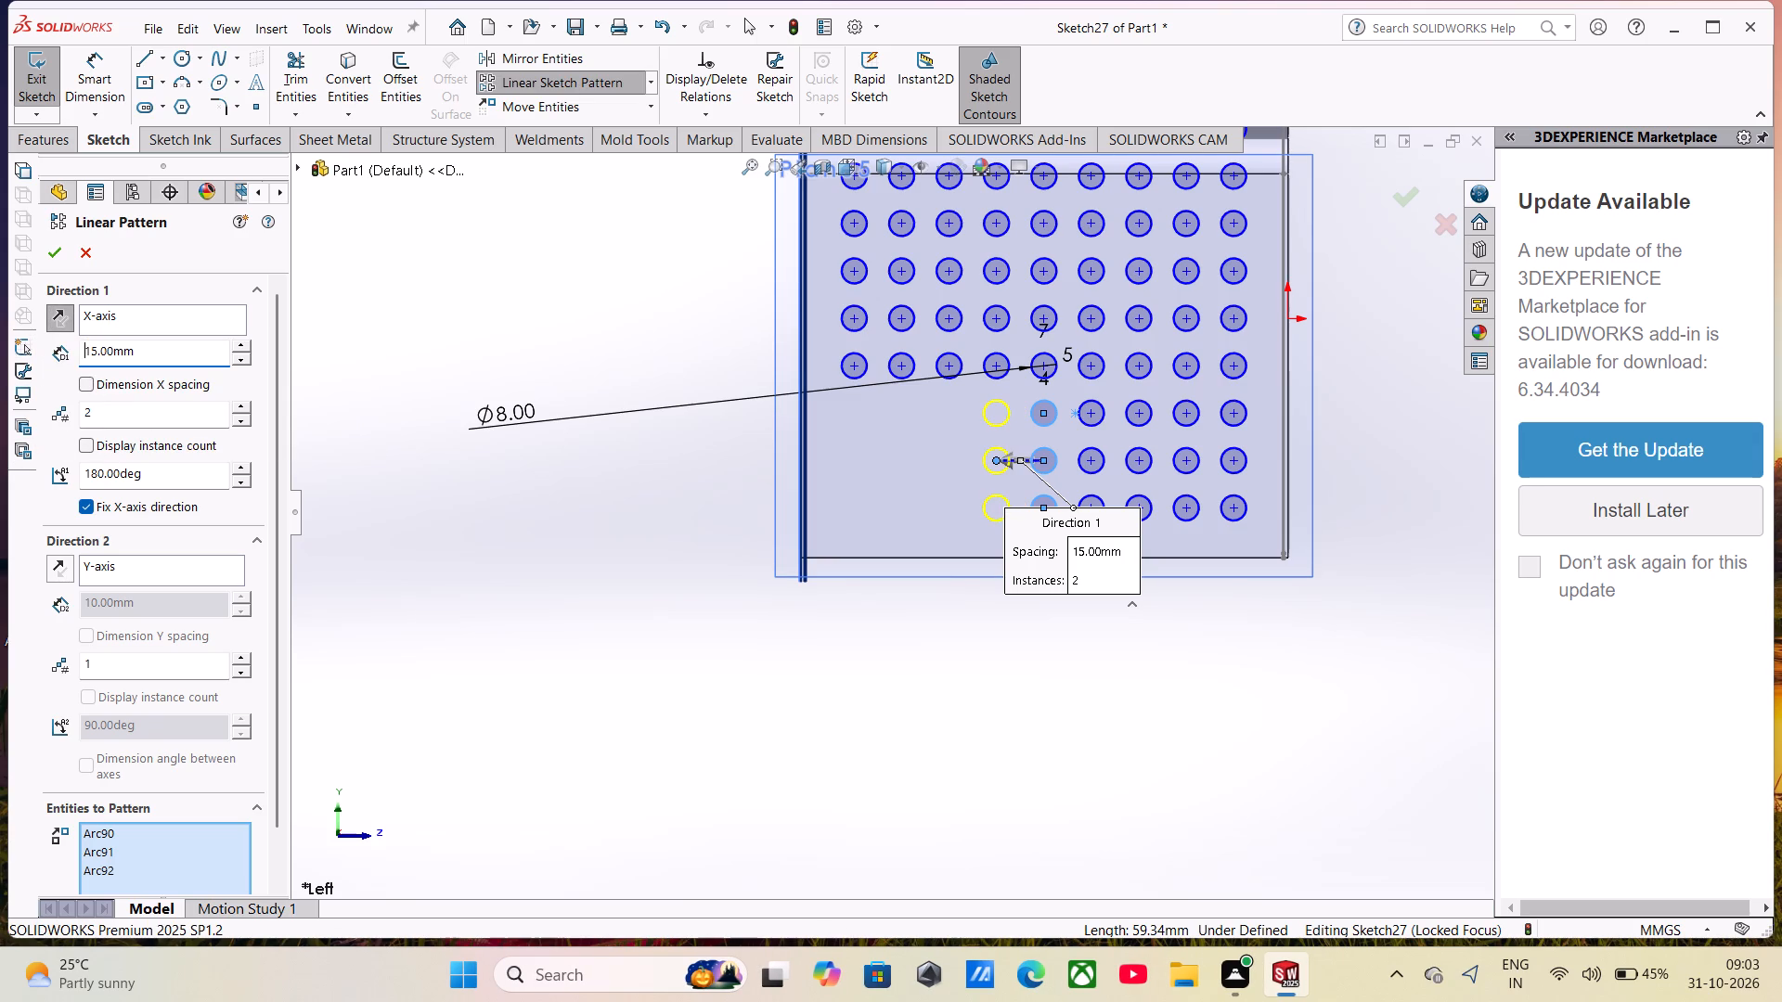
click(243, 409)
click(243, 409)
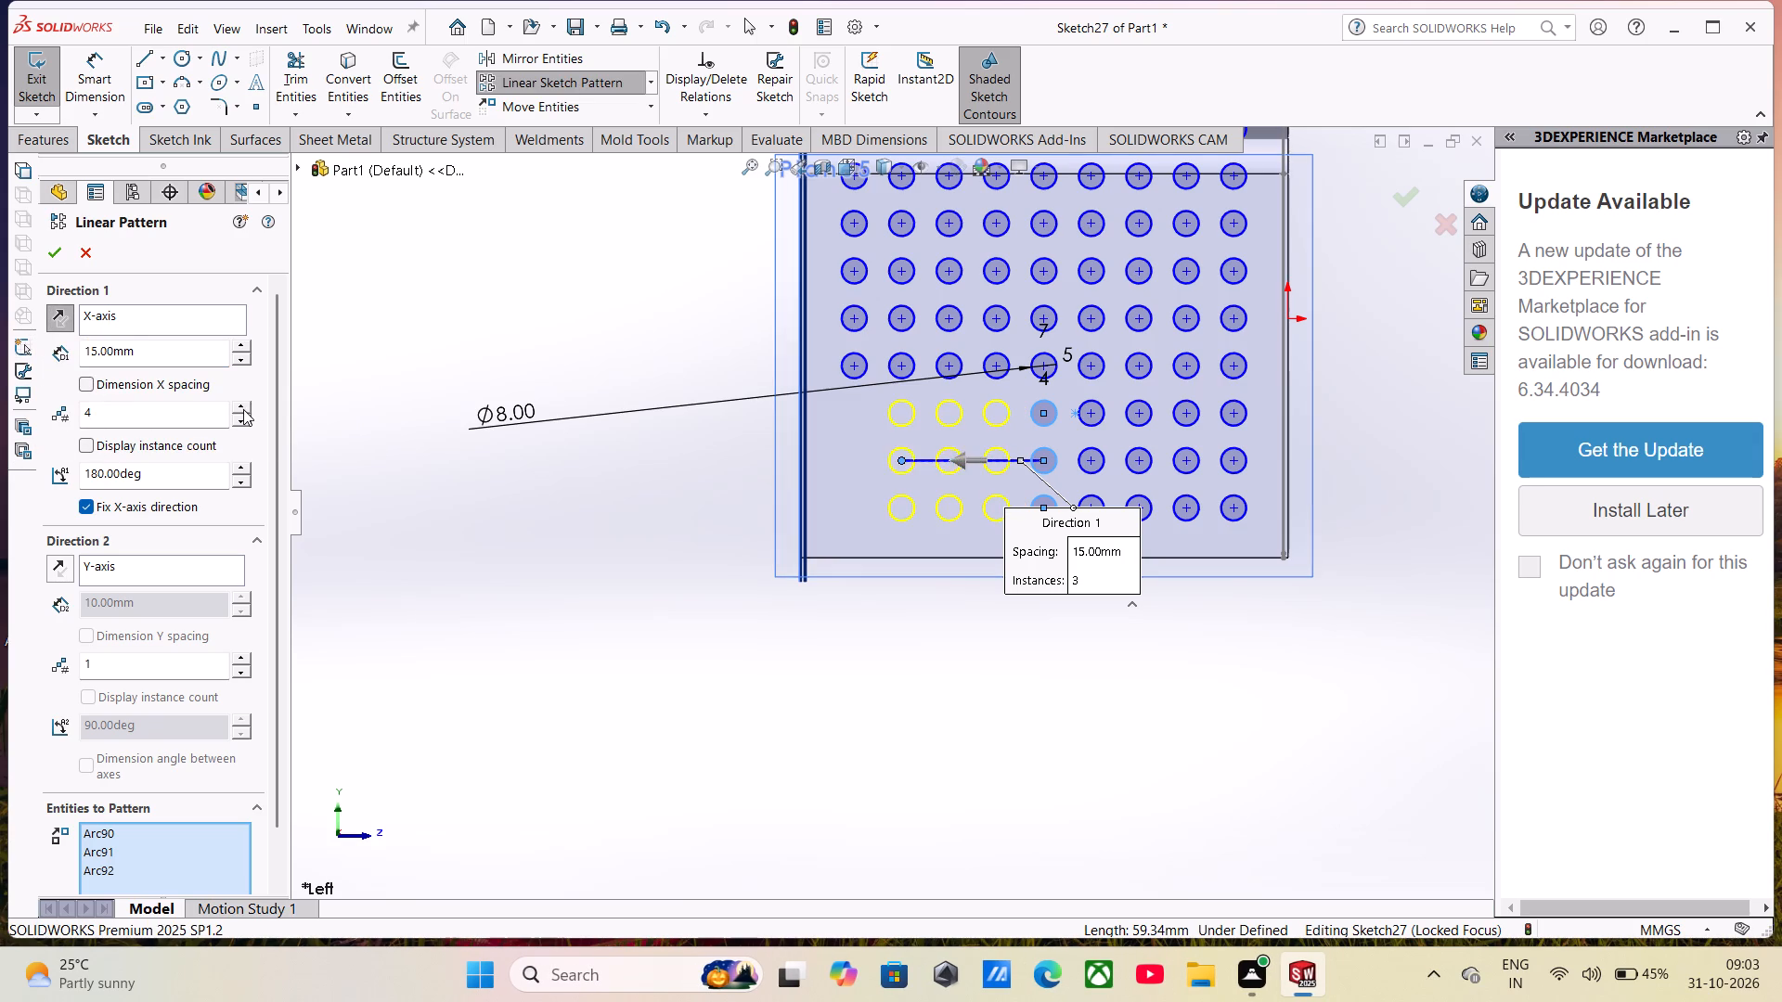
click(243, 409)
click(64, 250)
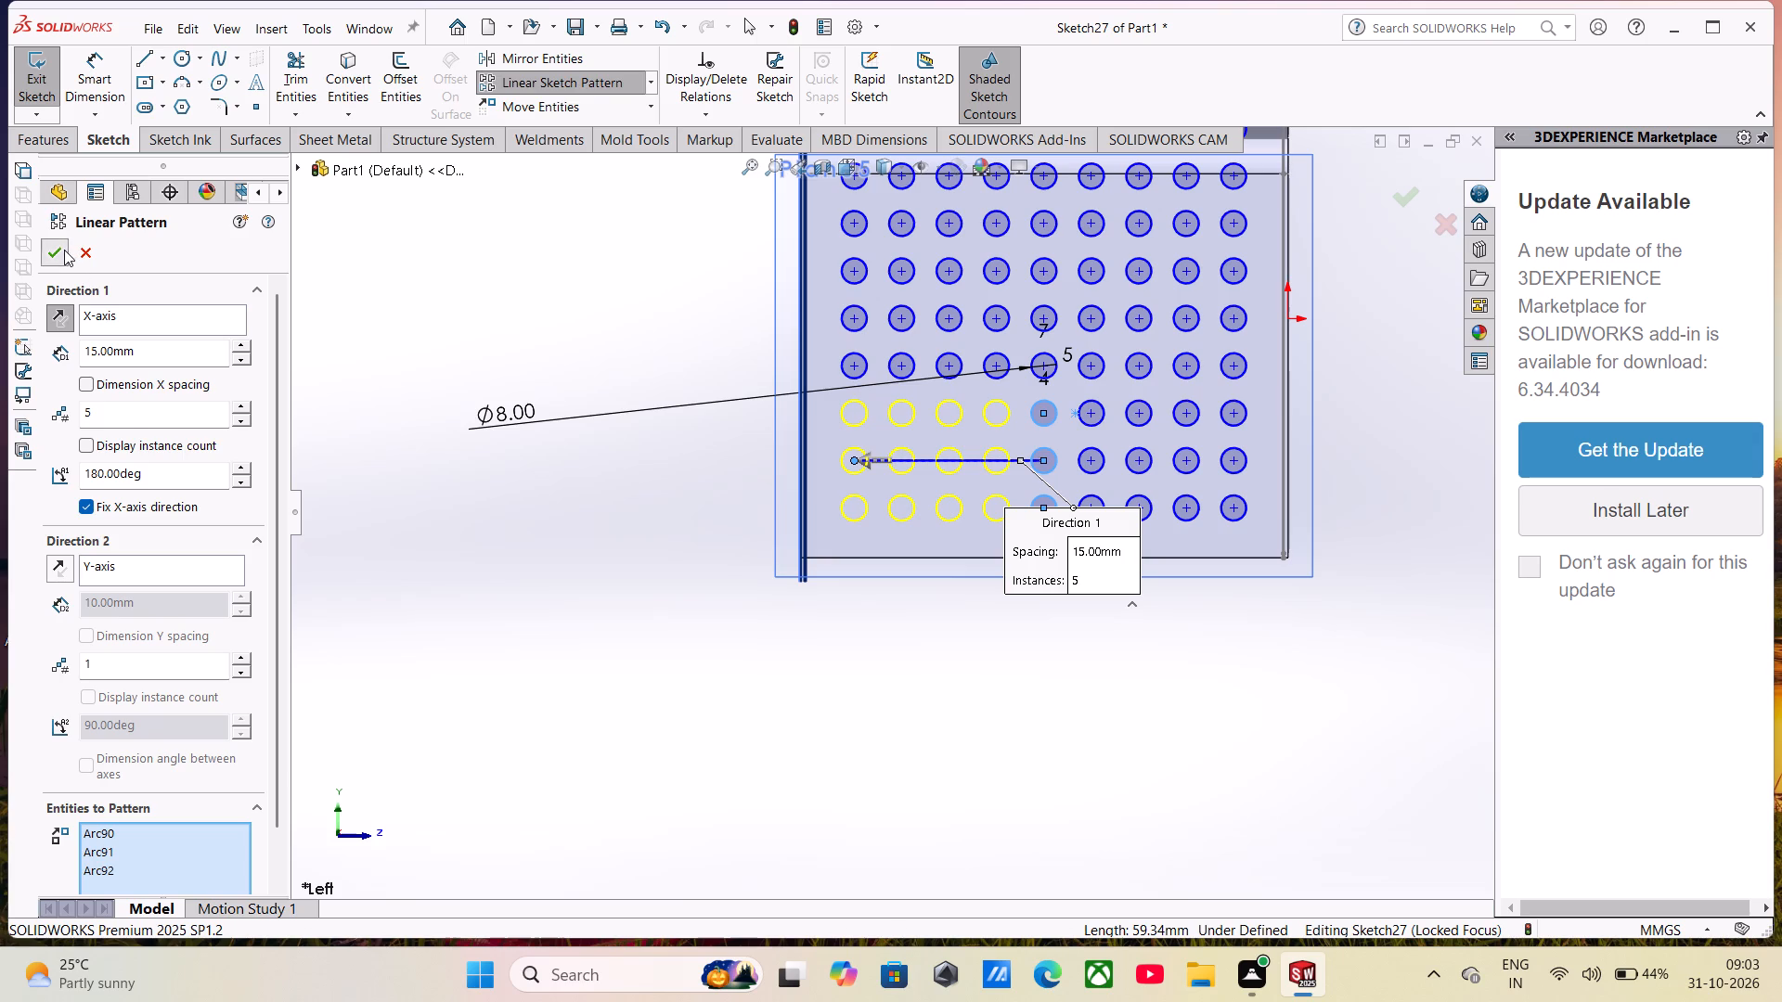
scroll(309, 297, up, 5)
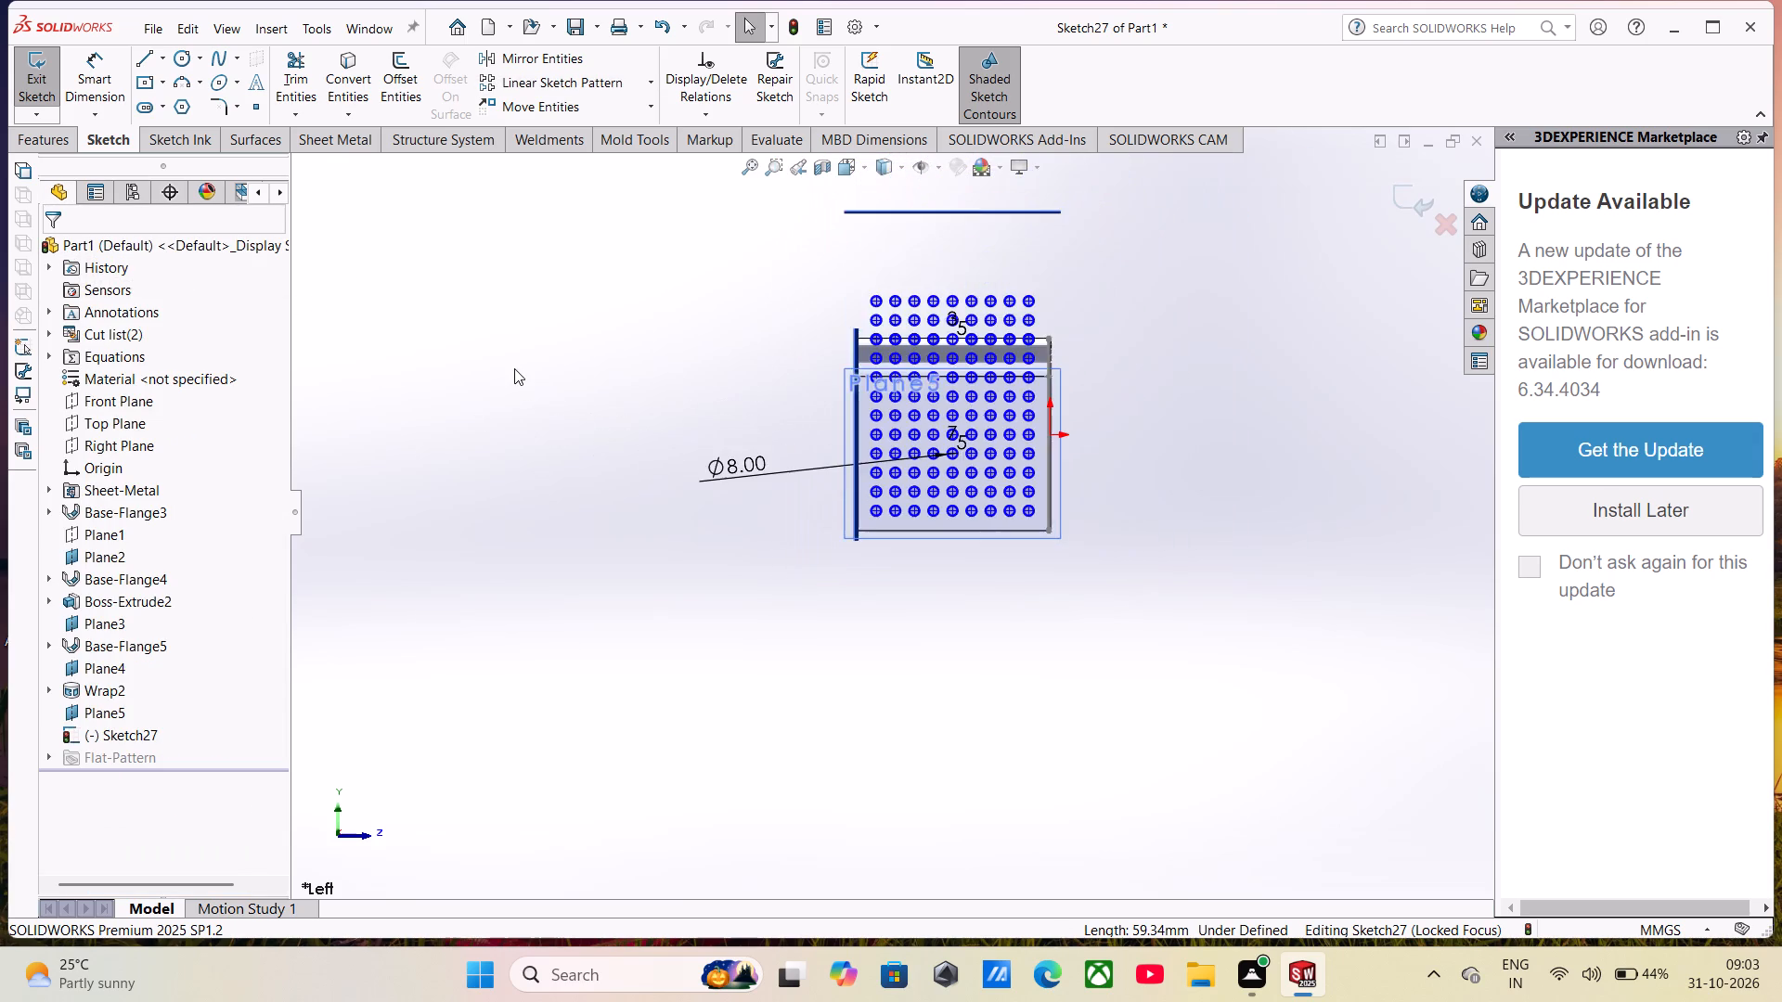
middle_drag(514, 368, 548, 416)
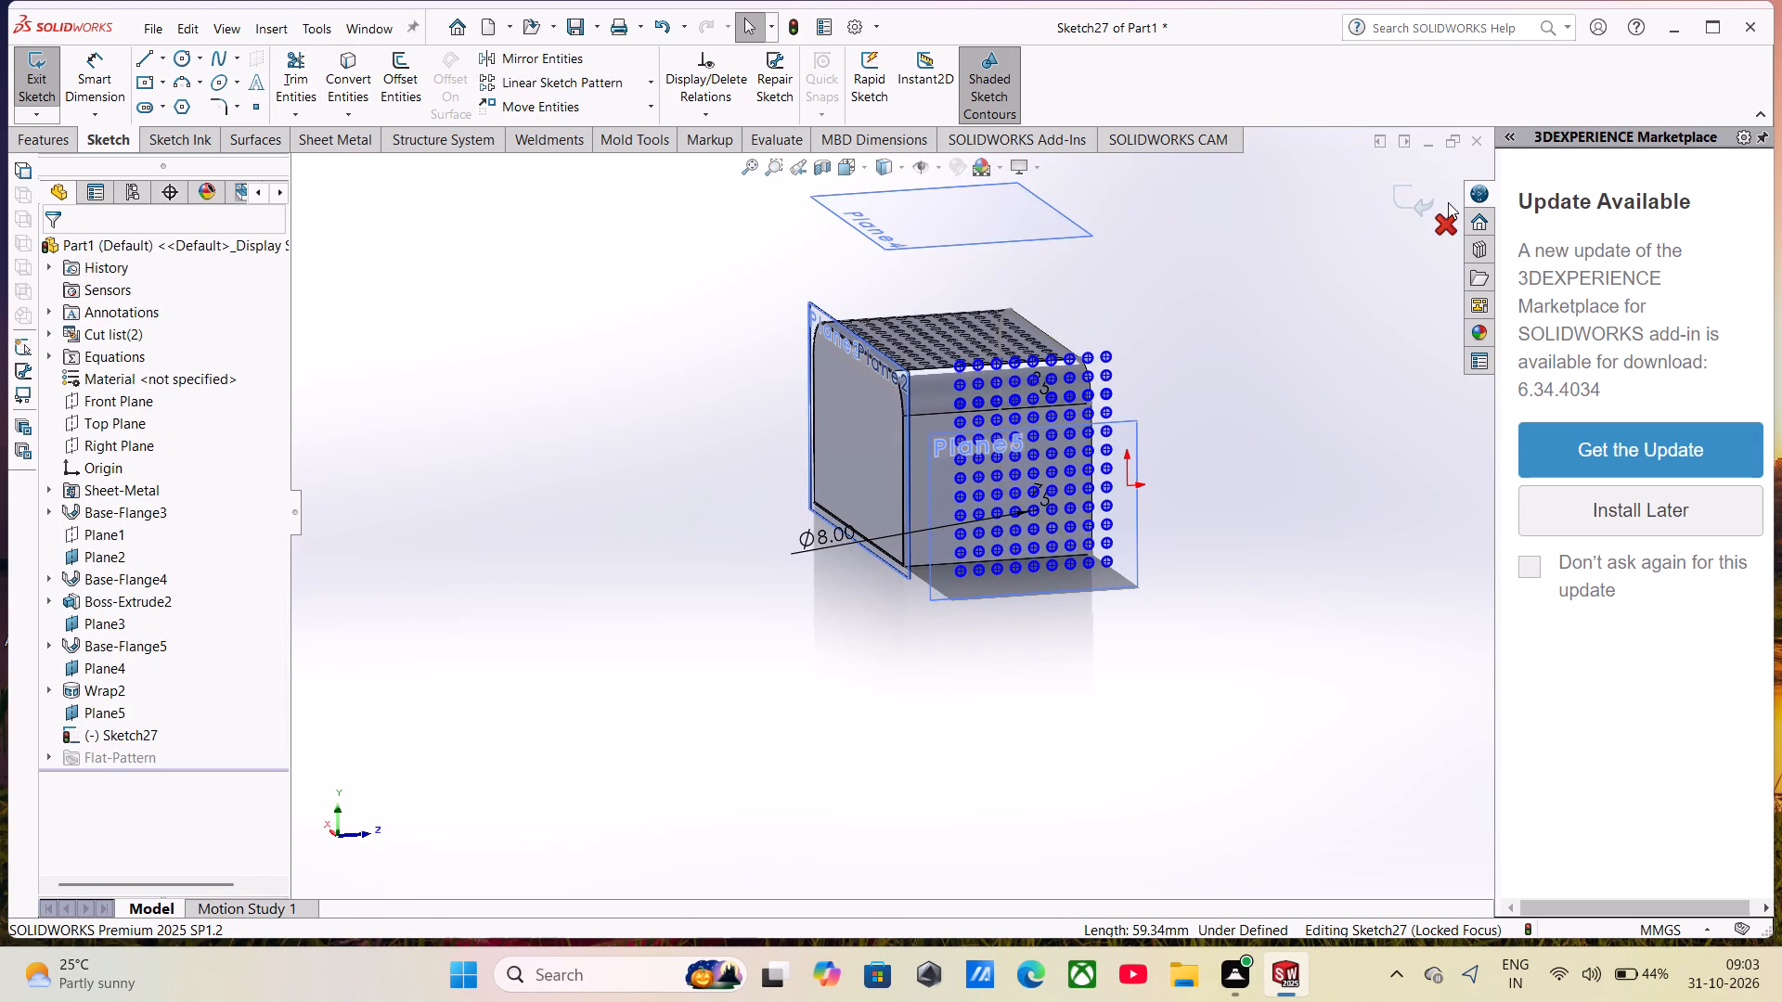
click(1418, 205)
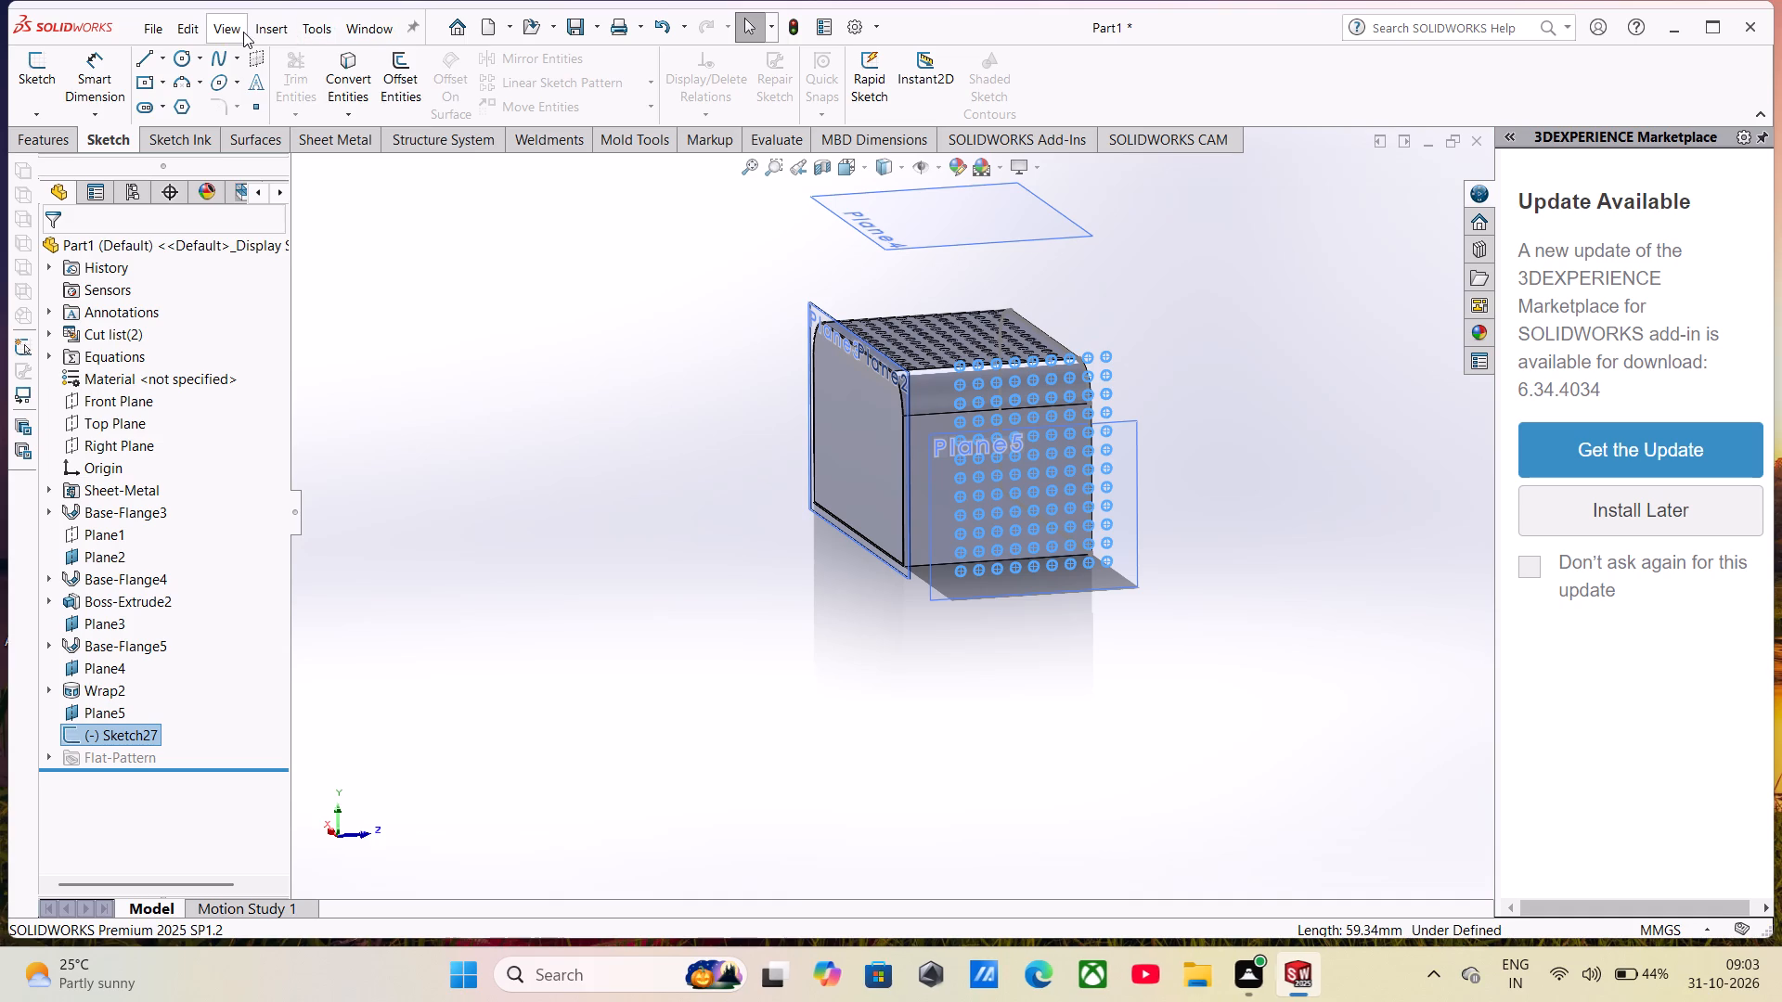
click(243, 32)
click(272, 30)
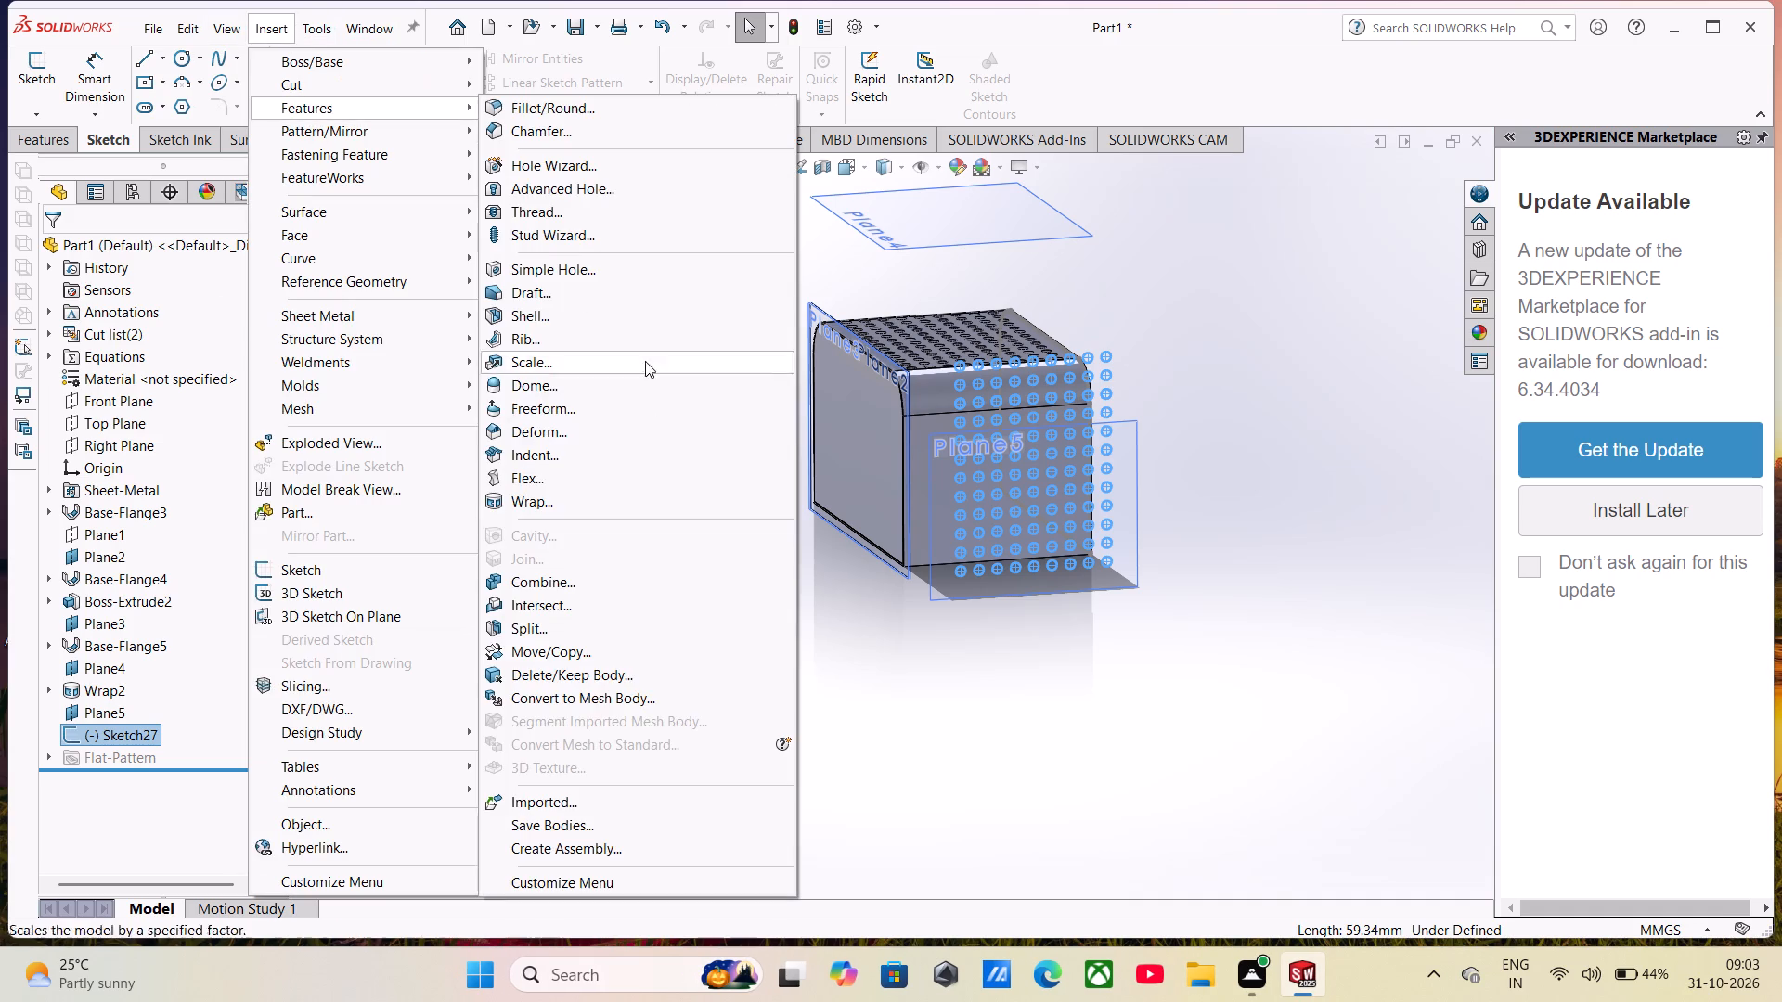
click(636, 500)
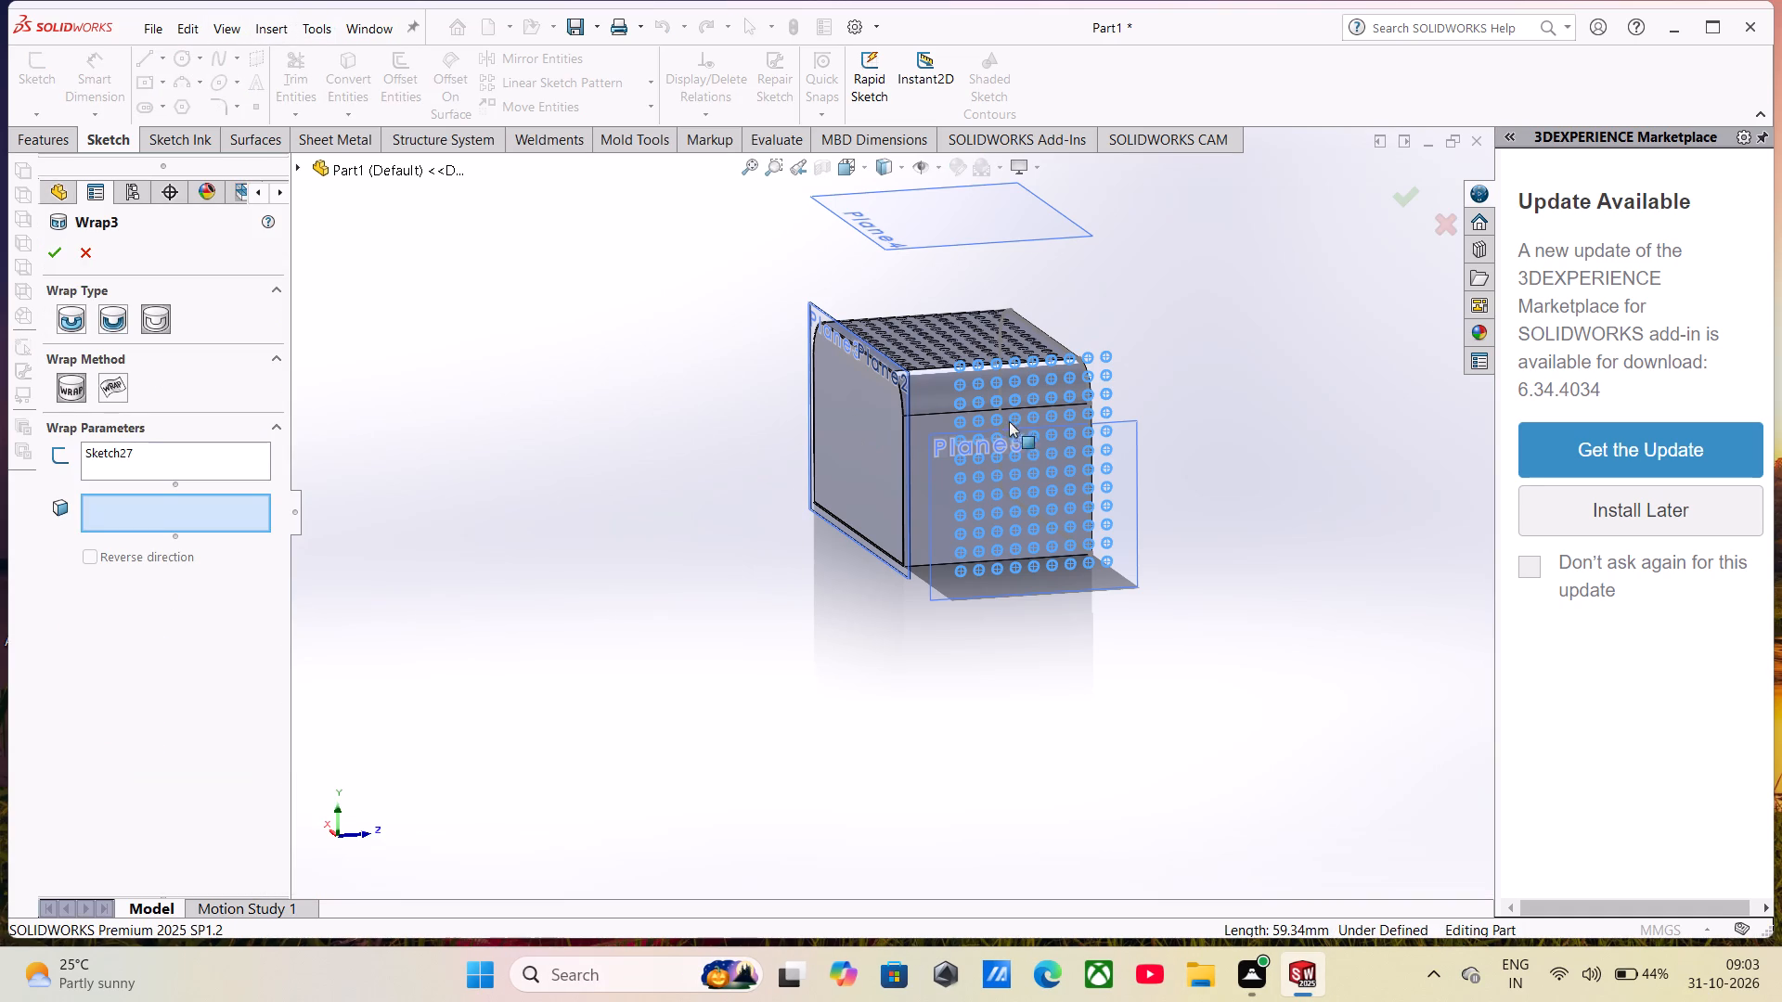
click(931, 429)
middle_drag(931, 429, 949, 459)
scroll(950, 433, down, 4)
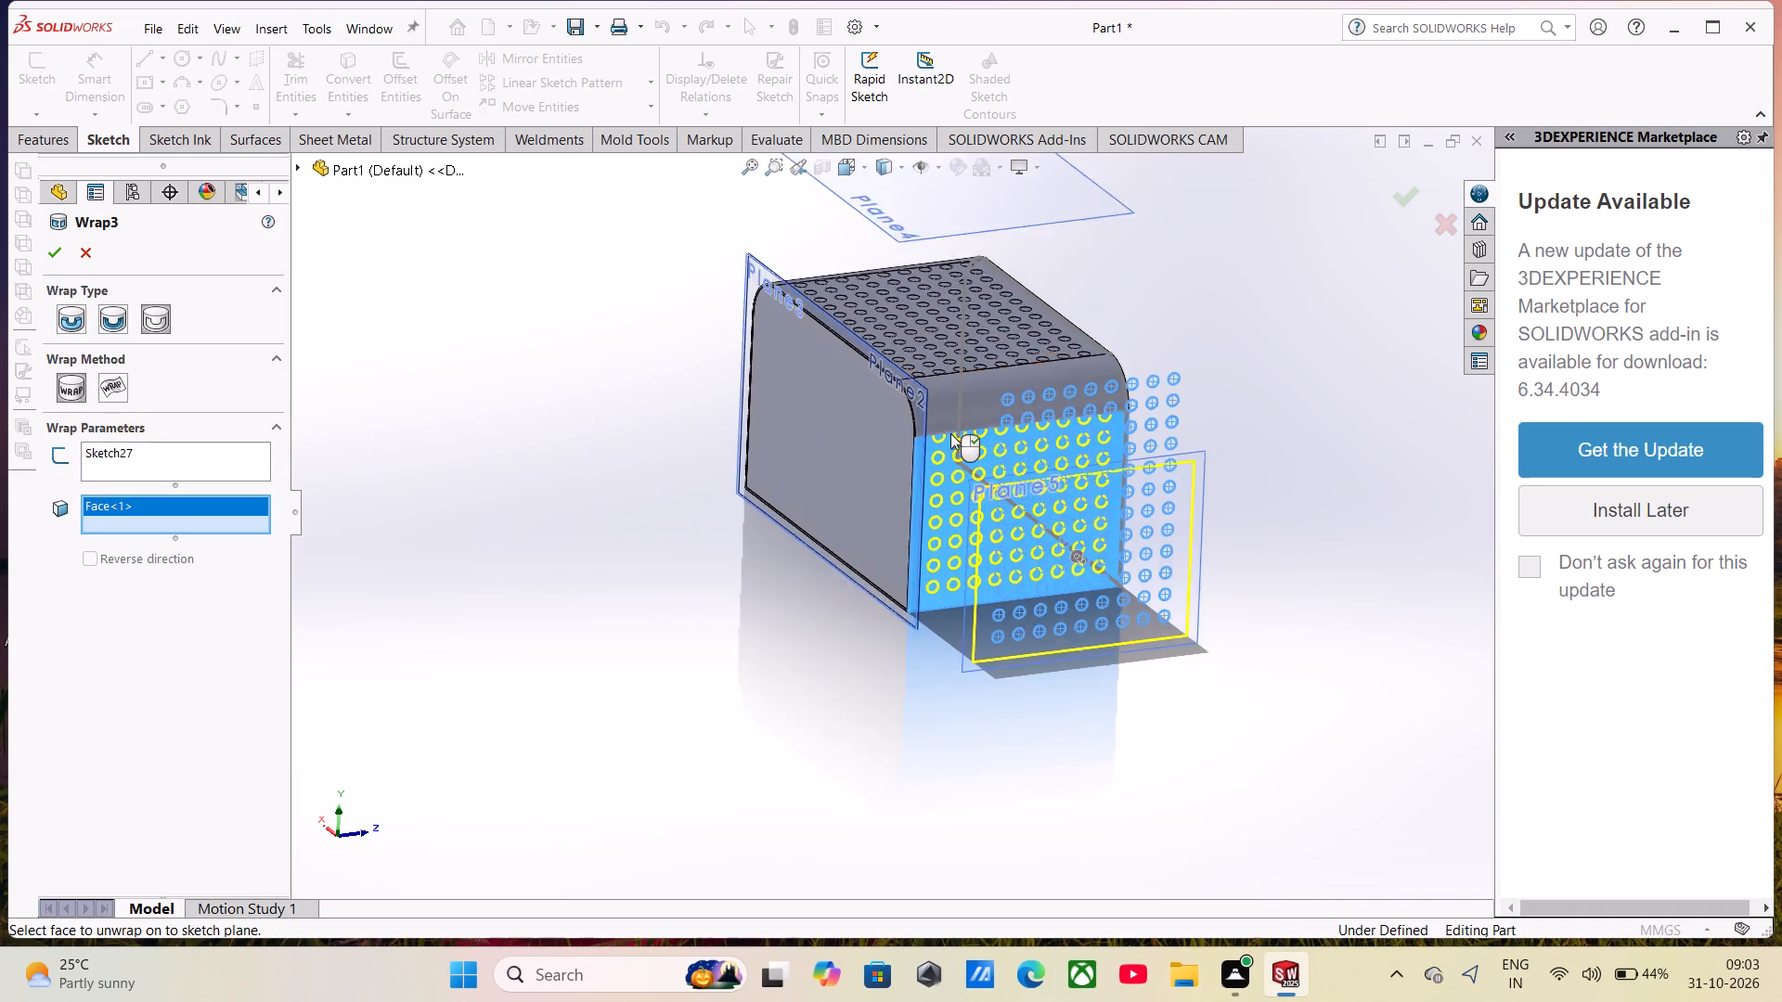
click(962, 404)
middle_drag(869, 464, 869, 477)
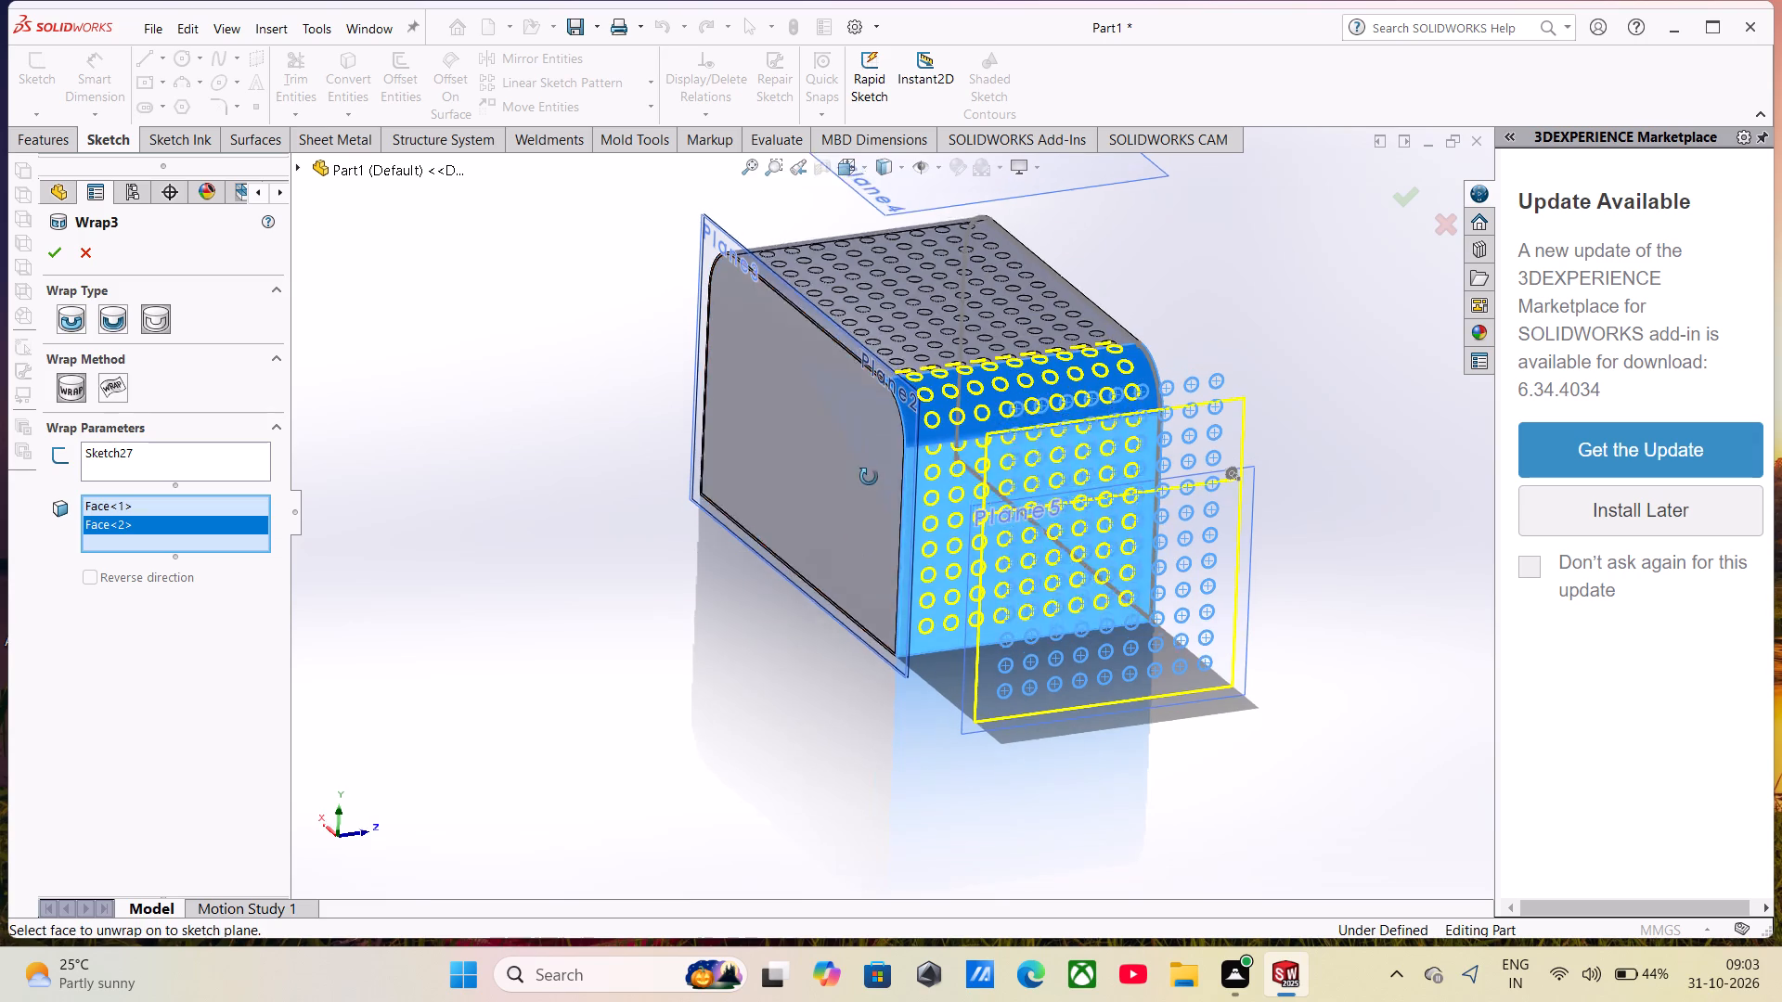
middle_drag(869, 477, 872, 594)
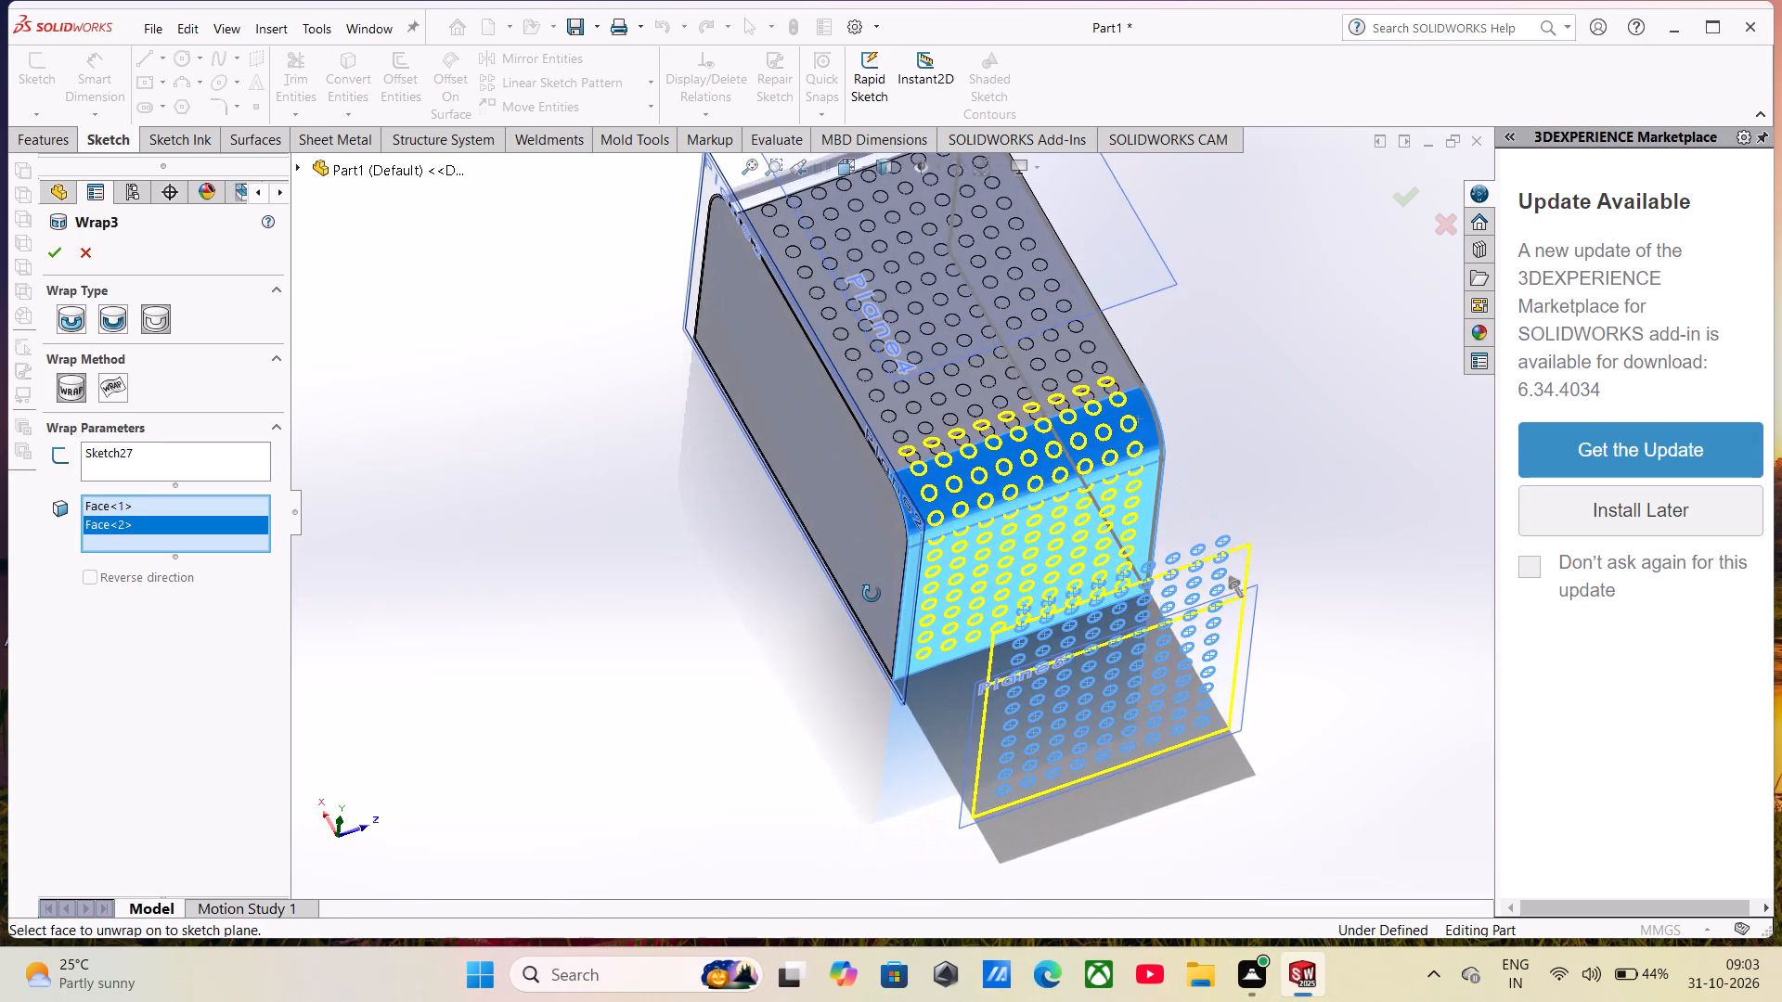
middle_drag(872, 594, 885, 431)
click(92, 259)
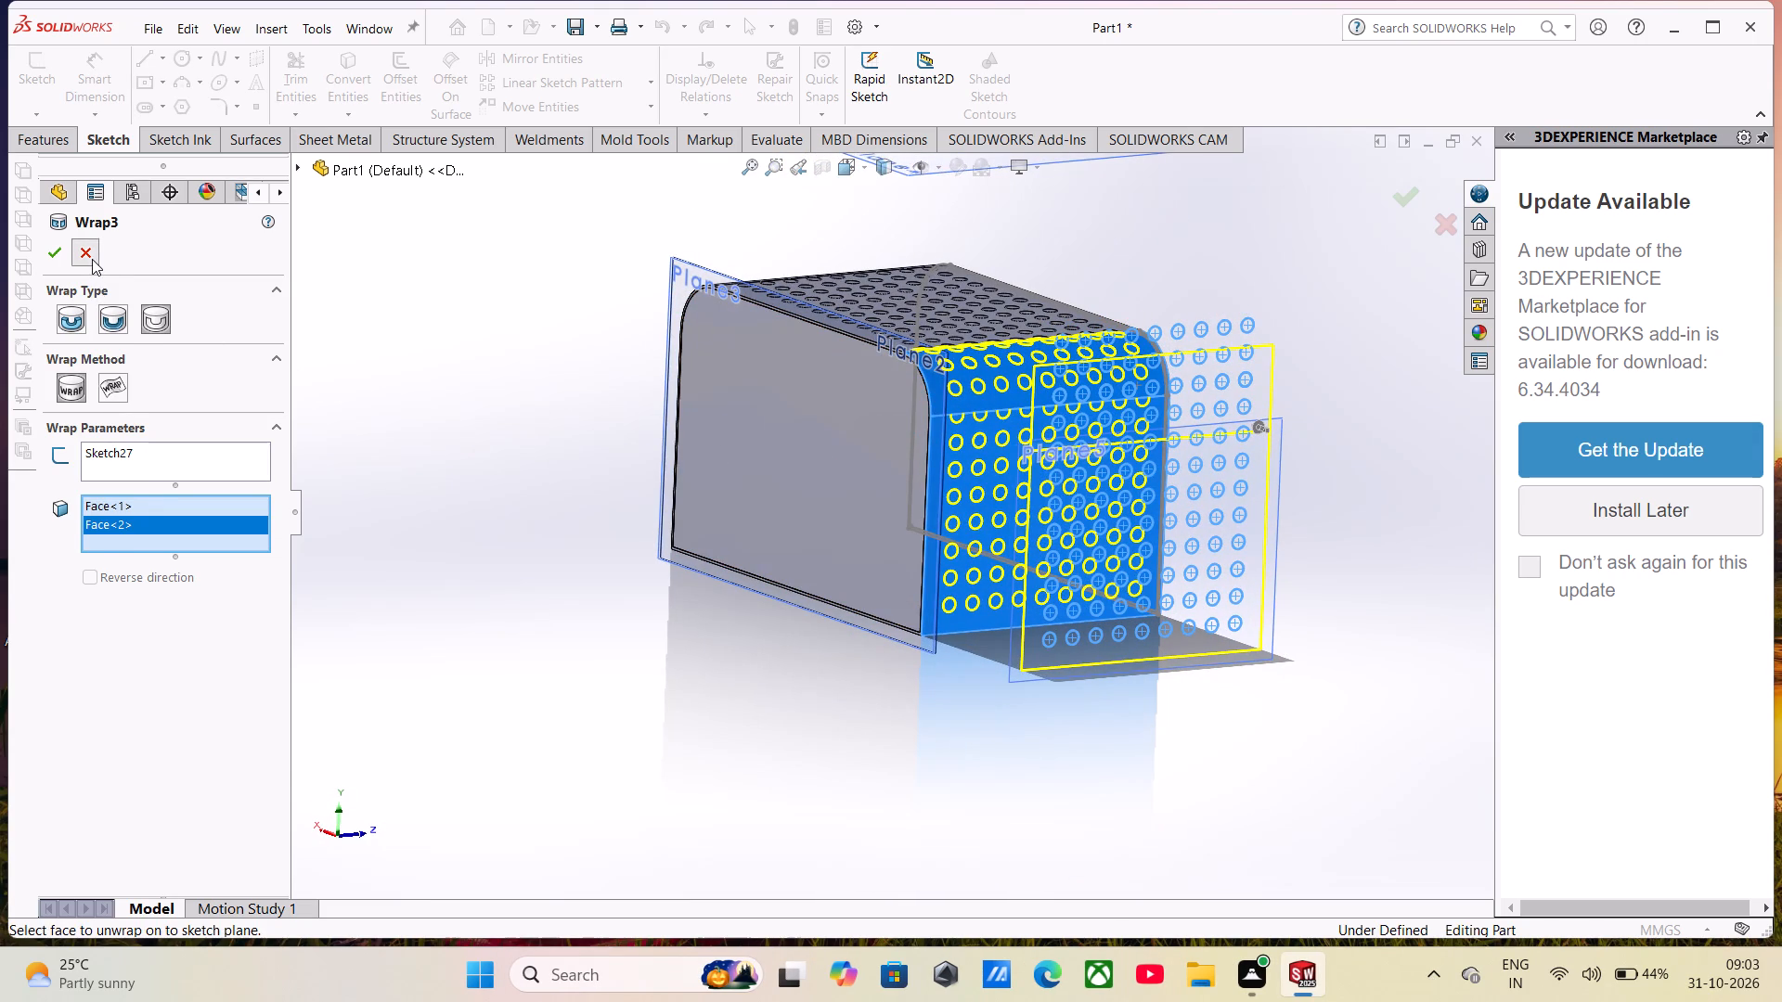
Edit the side circle-grid sketch, trim away all nine circles in its top row using Trim to closest, and exit the sketch.
scroll(1058, 318, down, 3)
click(1198, 279)
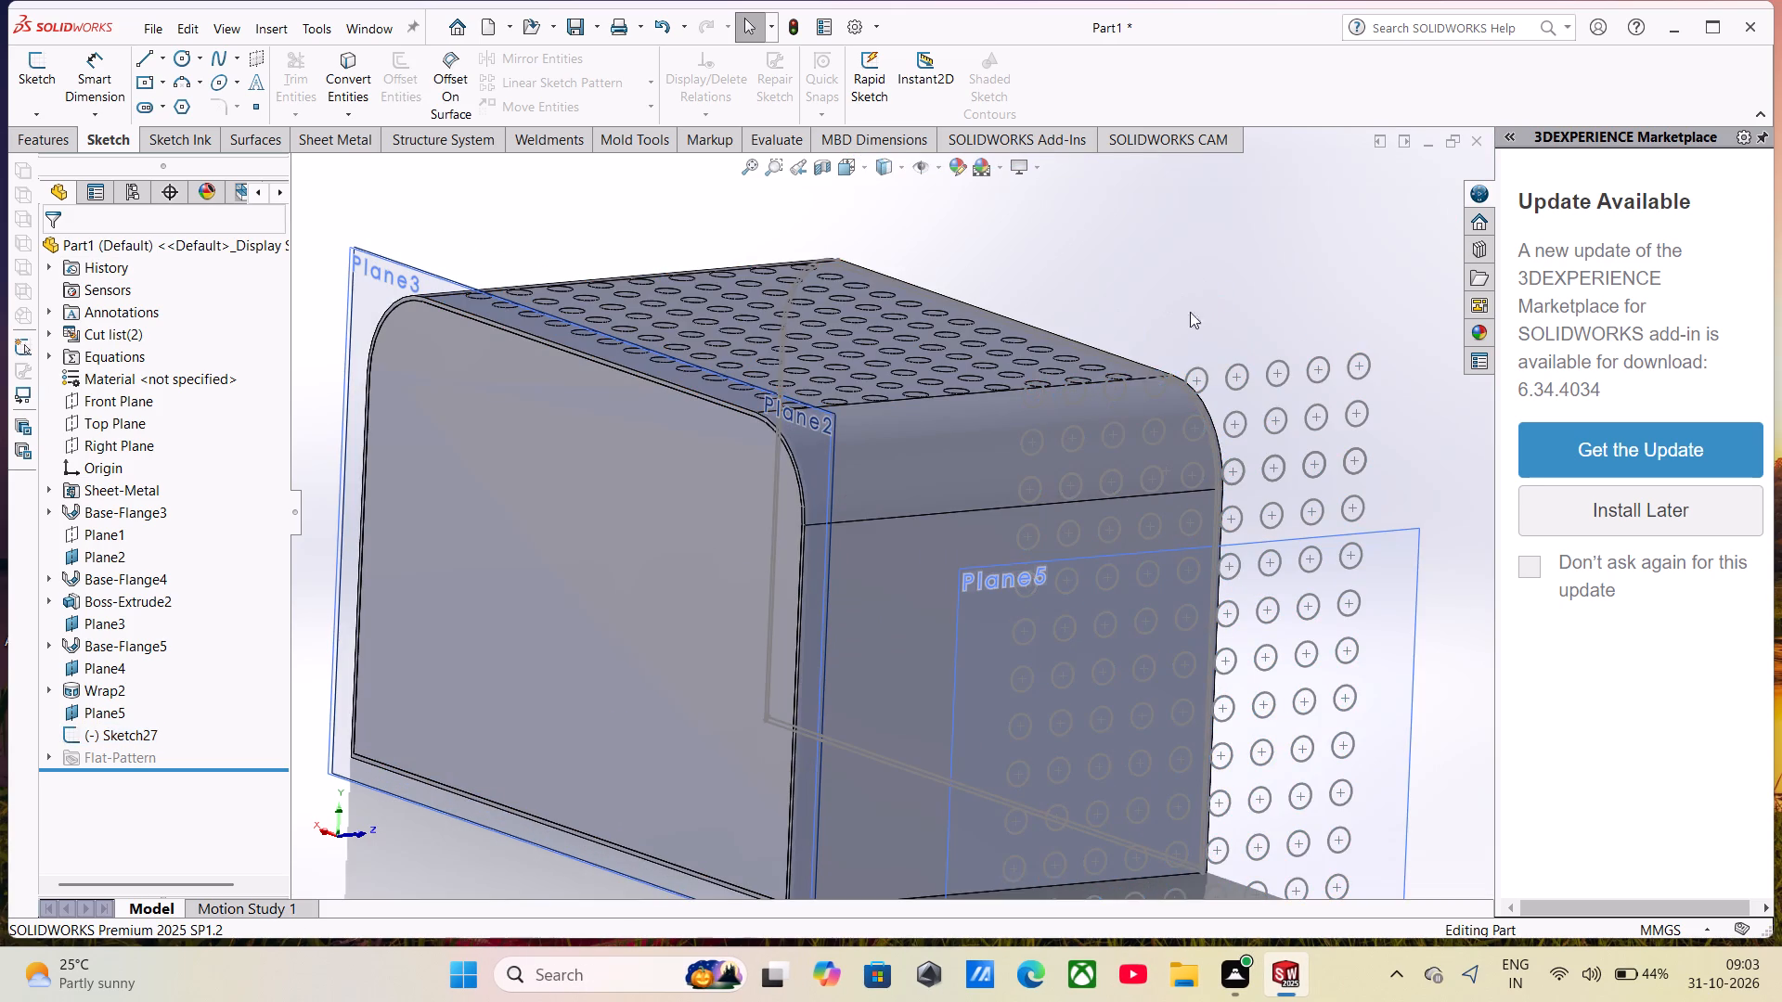
click(1127, 382)
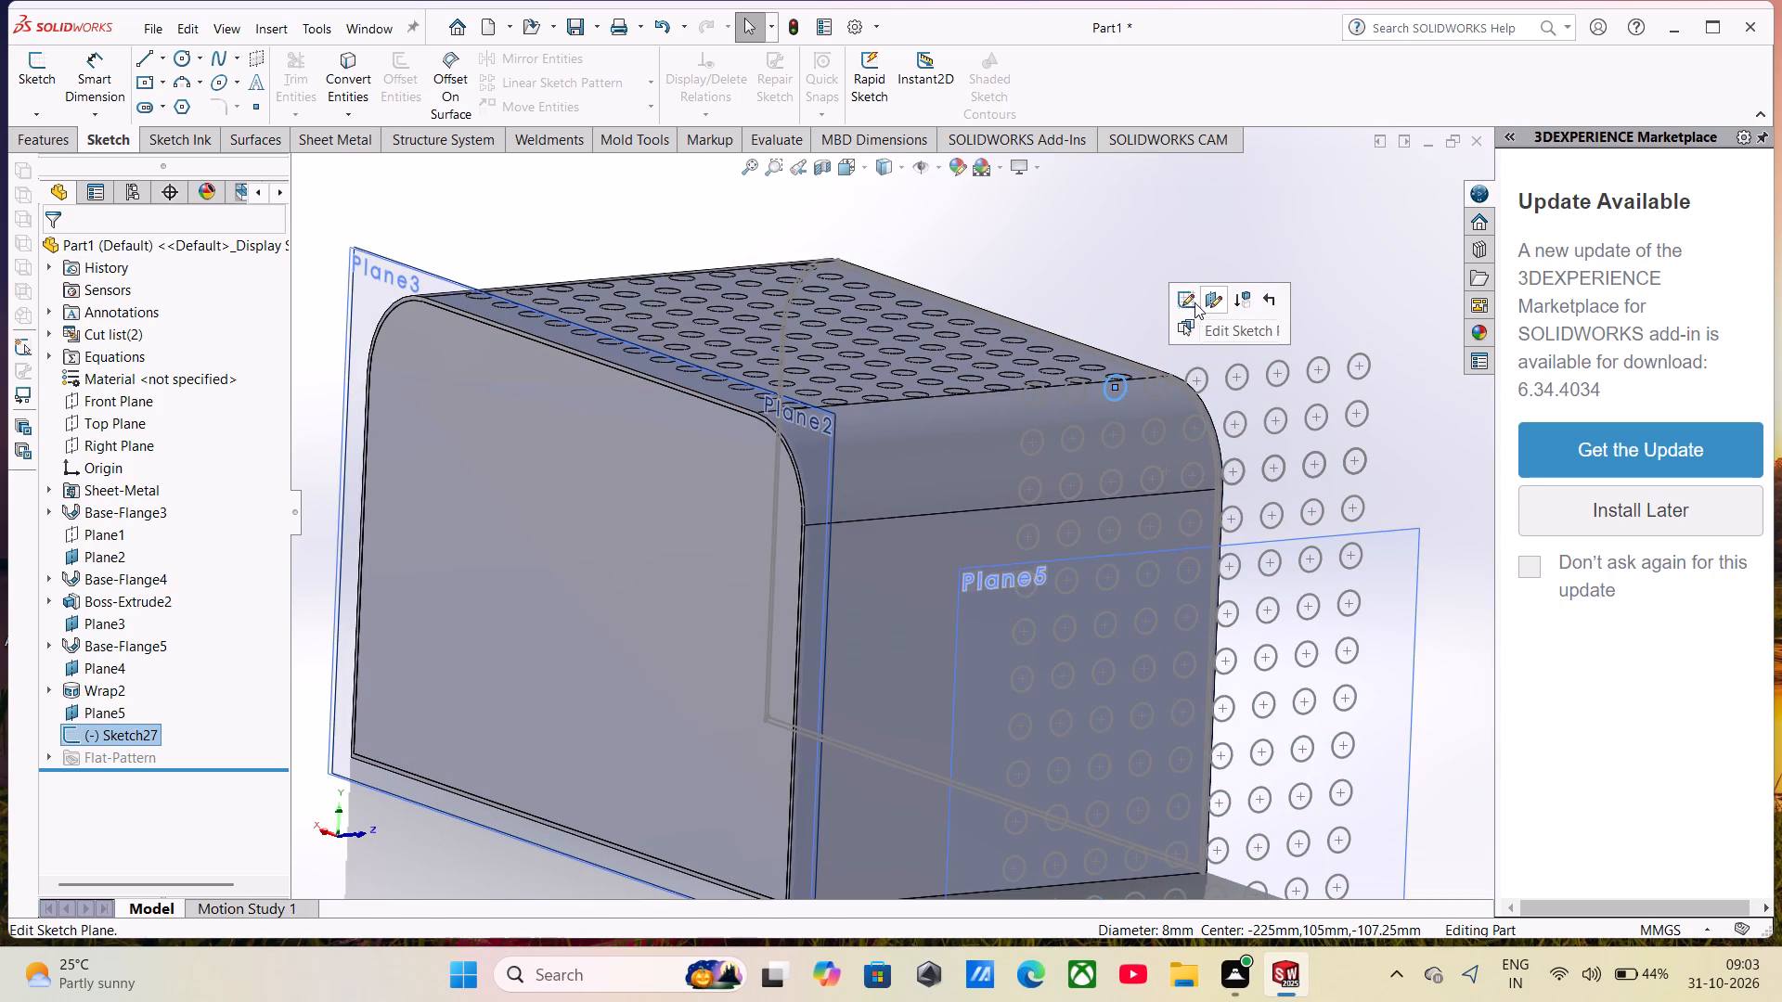
click(1191, 301)
scroll(832, 416, down, 3)
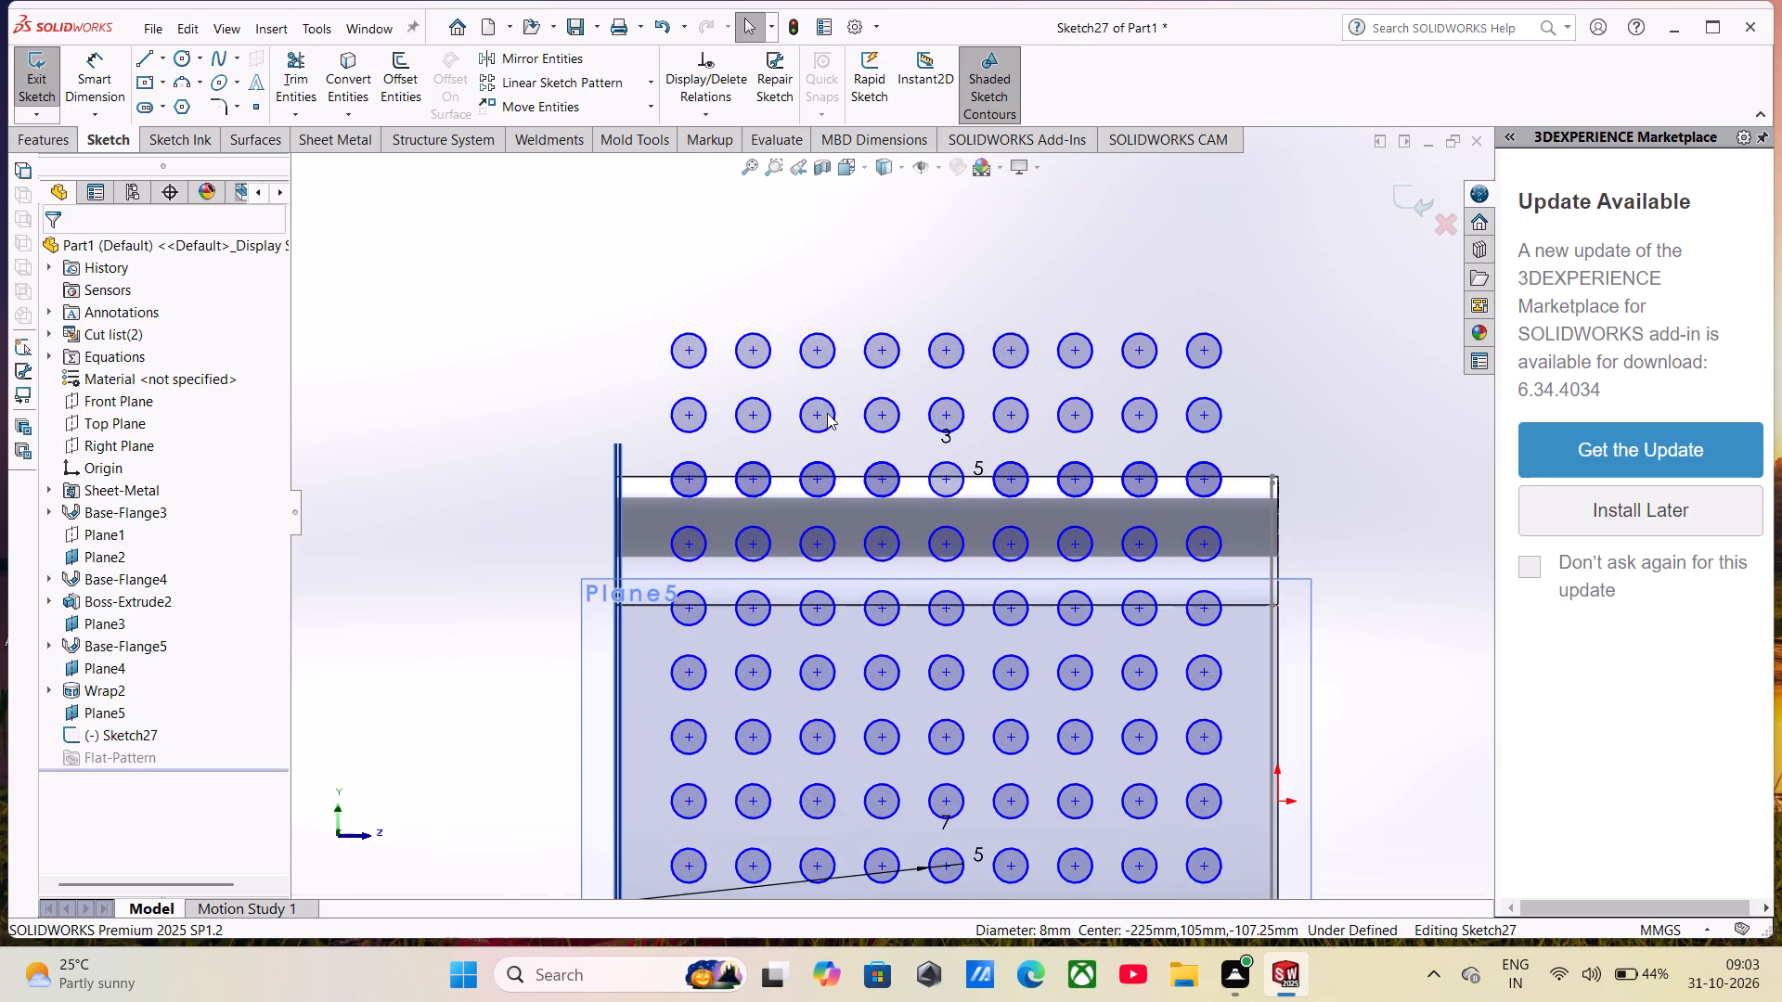
click(298, 89)
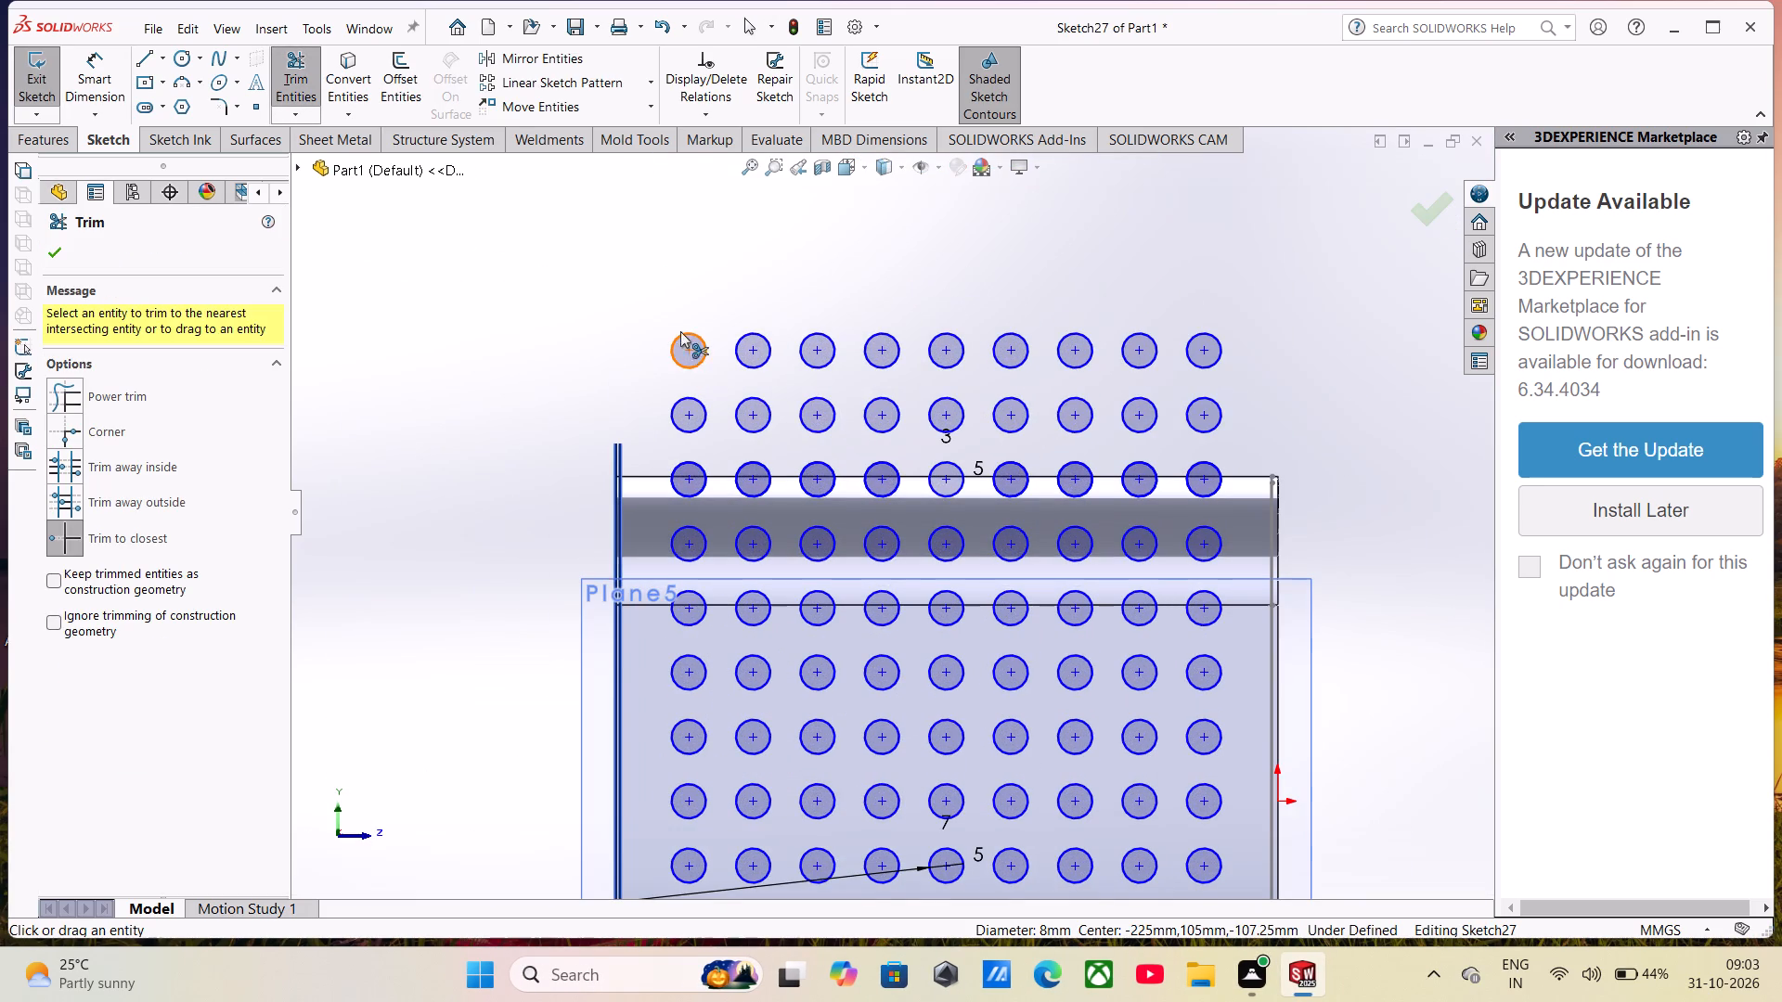
click(688, 333)
click(765, 336)
click(821, 336)
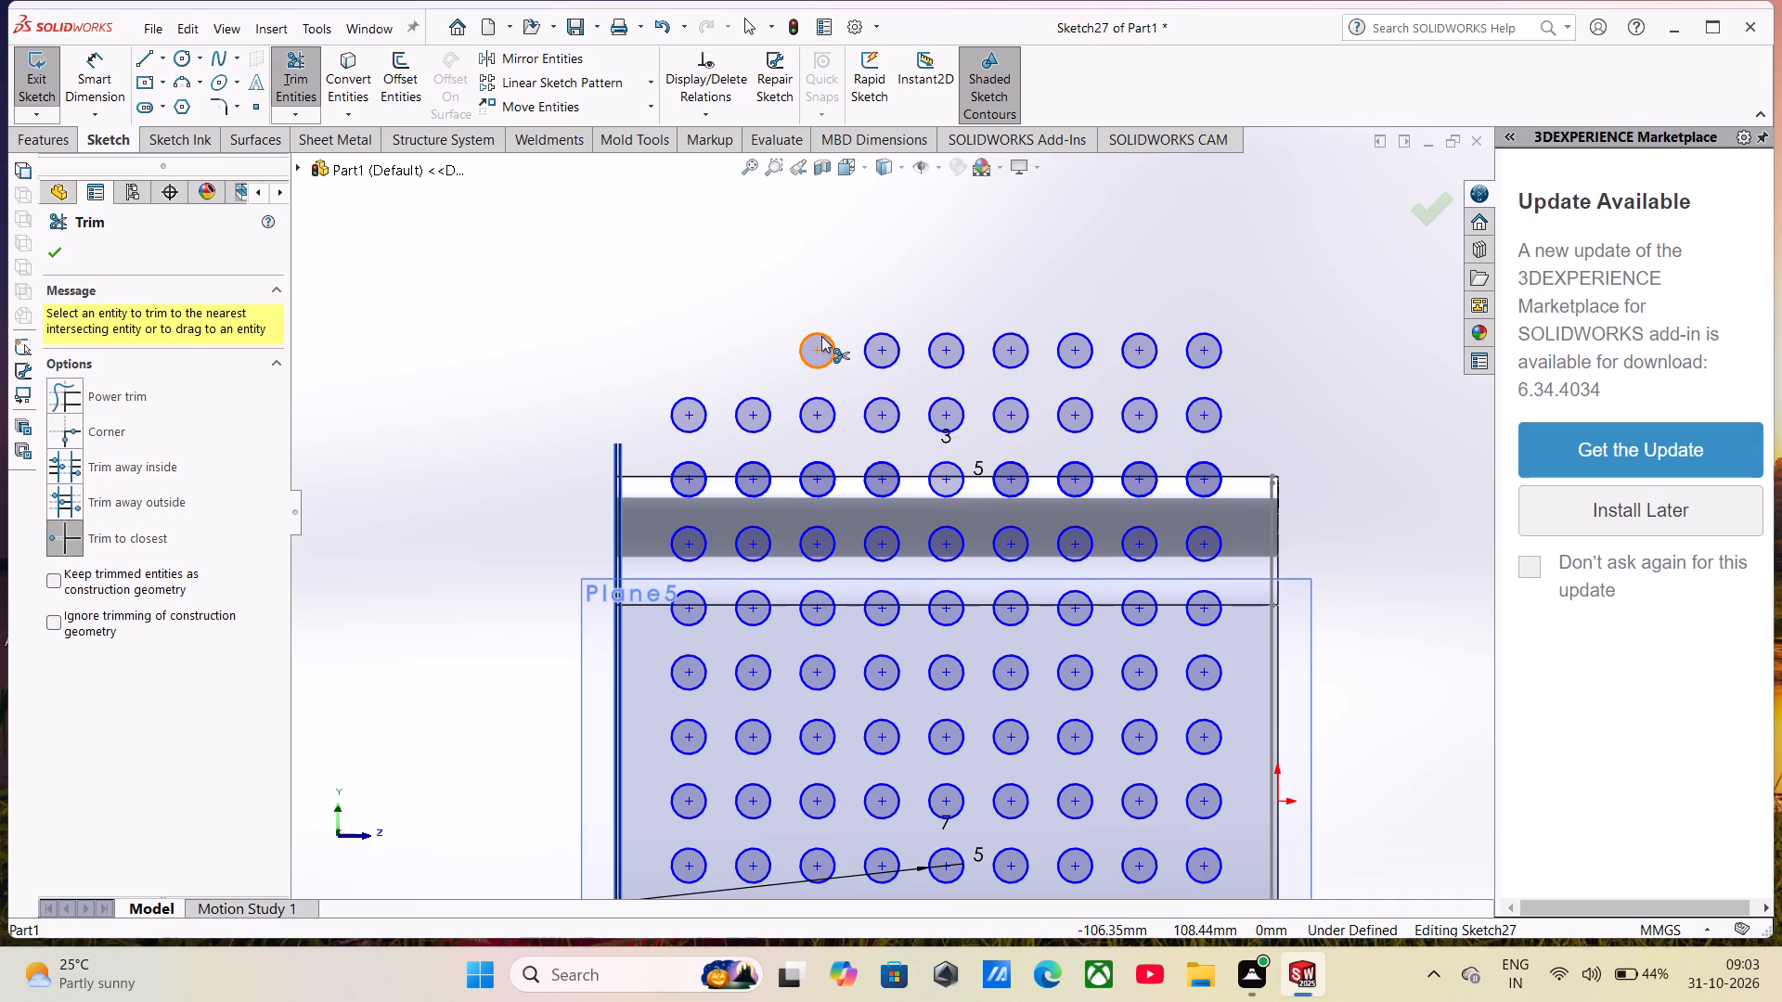
click(881, 358)
click(942, 341)
click(929, 340)
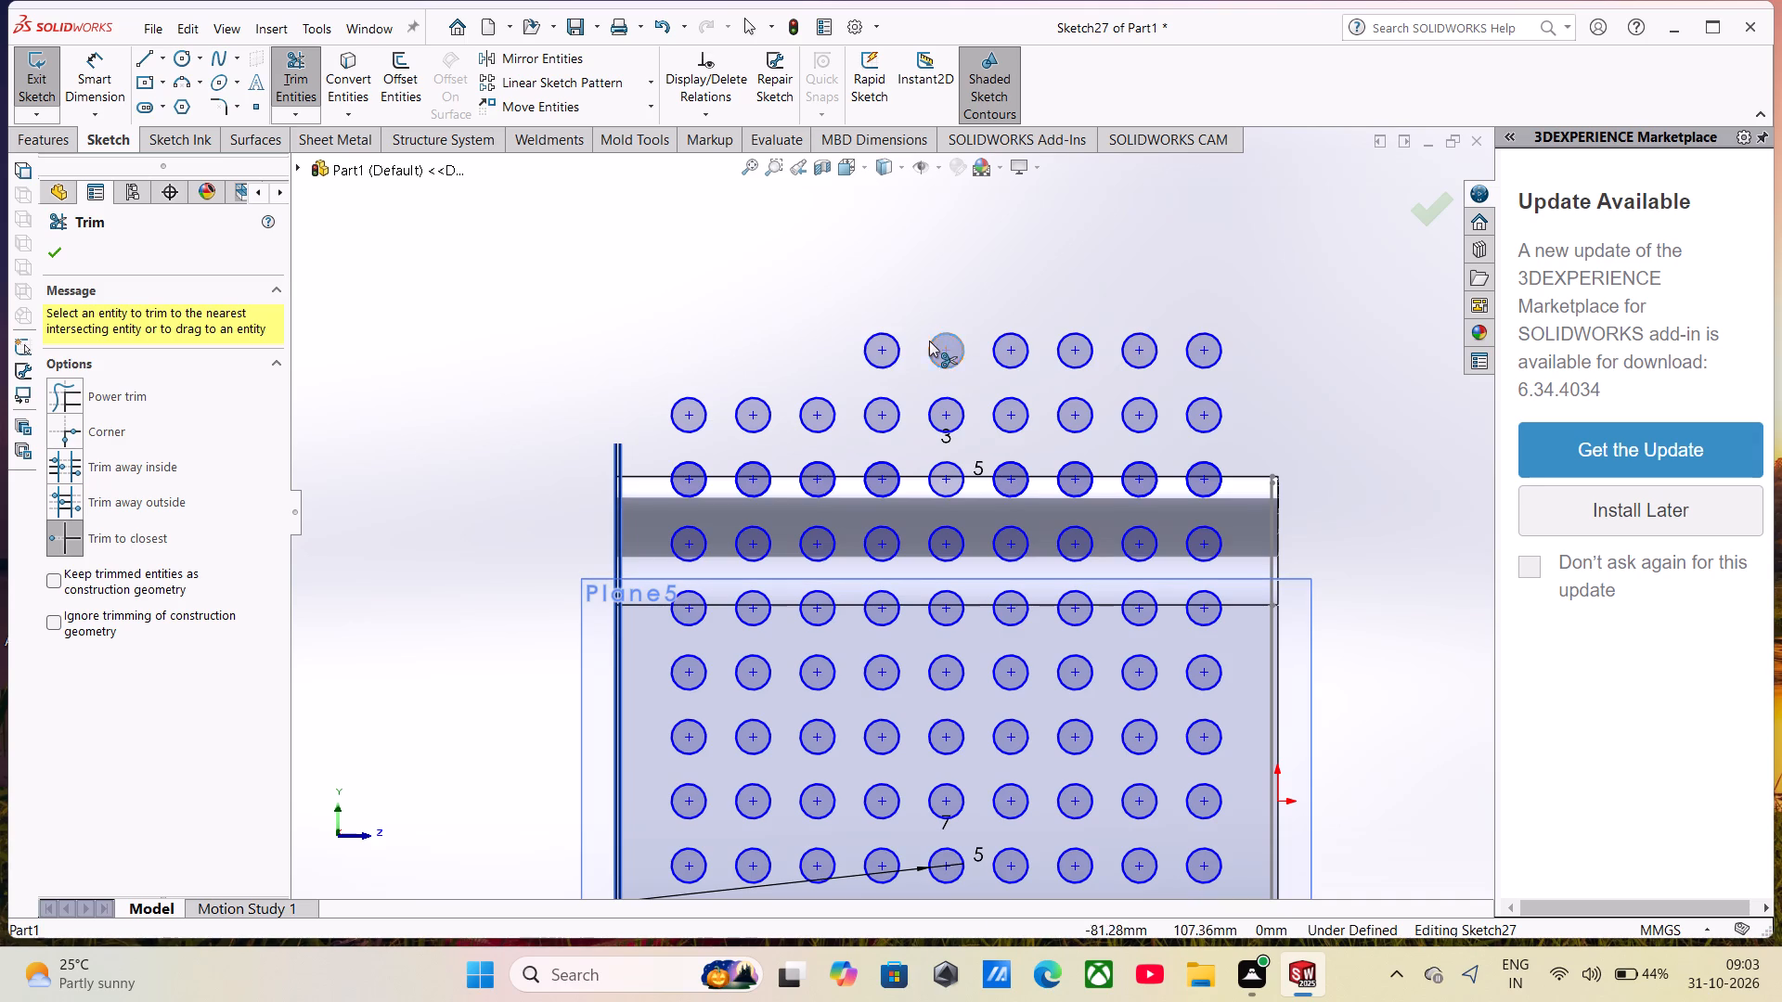
click(896, 348)
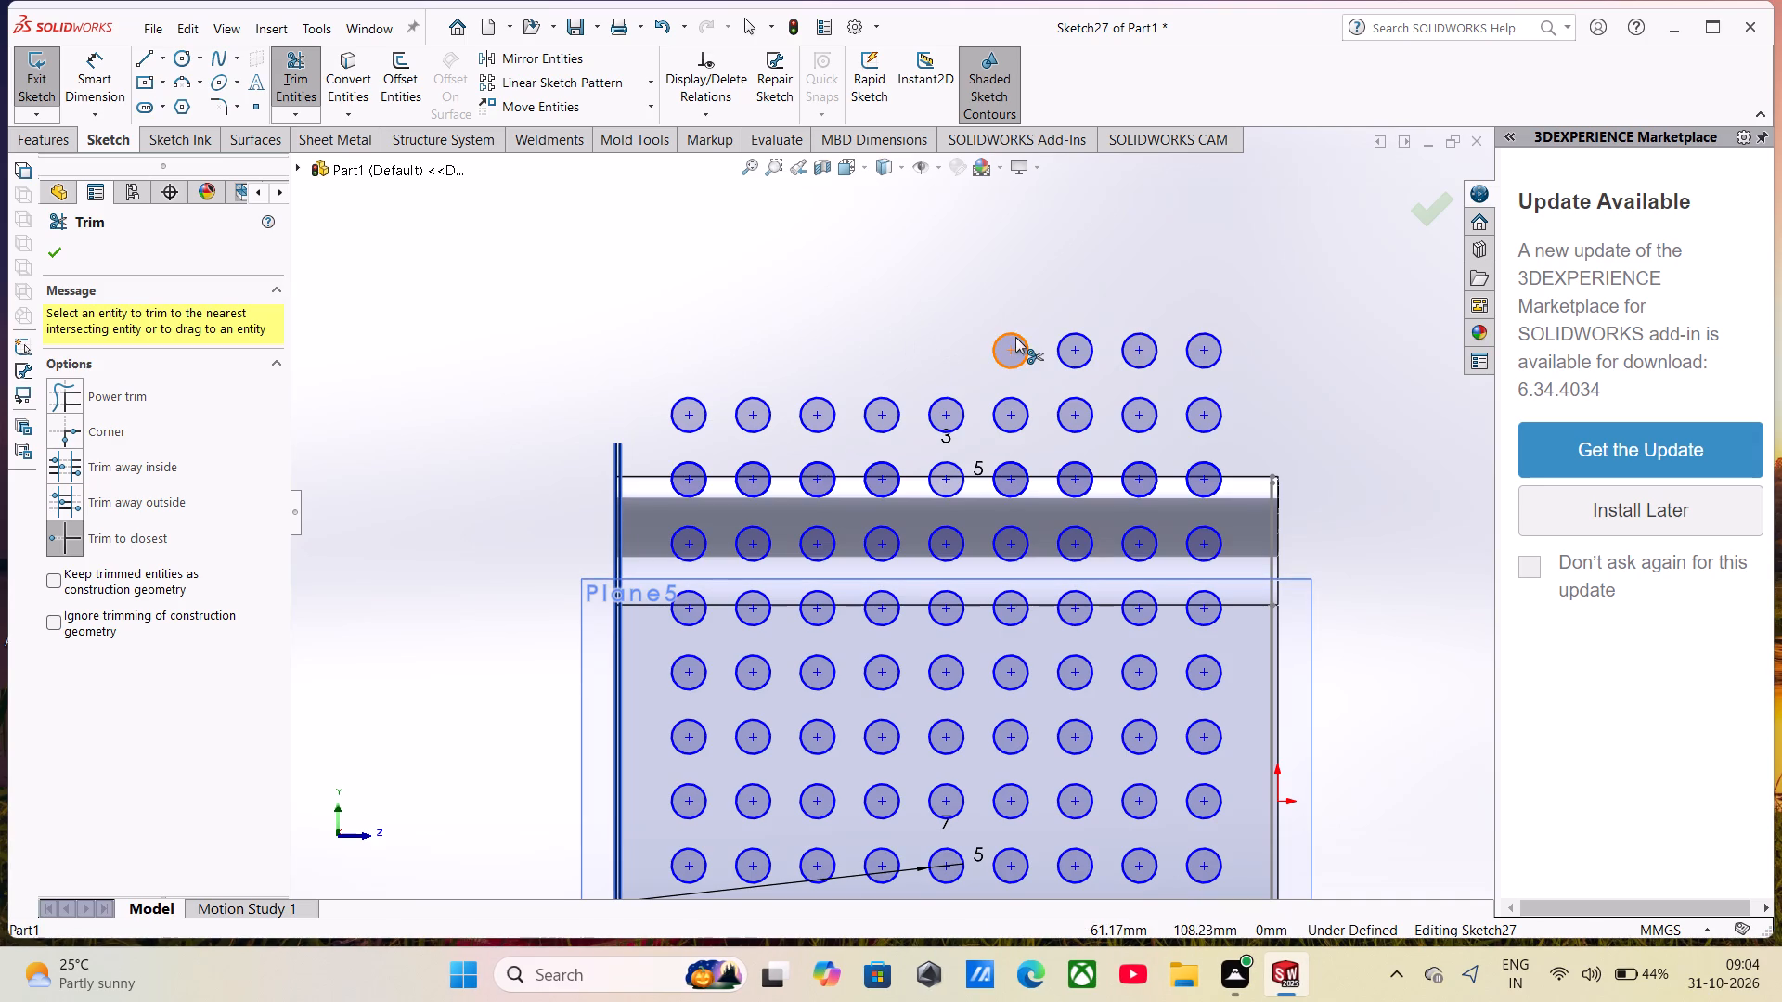
click(1015, 337)
click(1123, 342)
click(1088, 343)
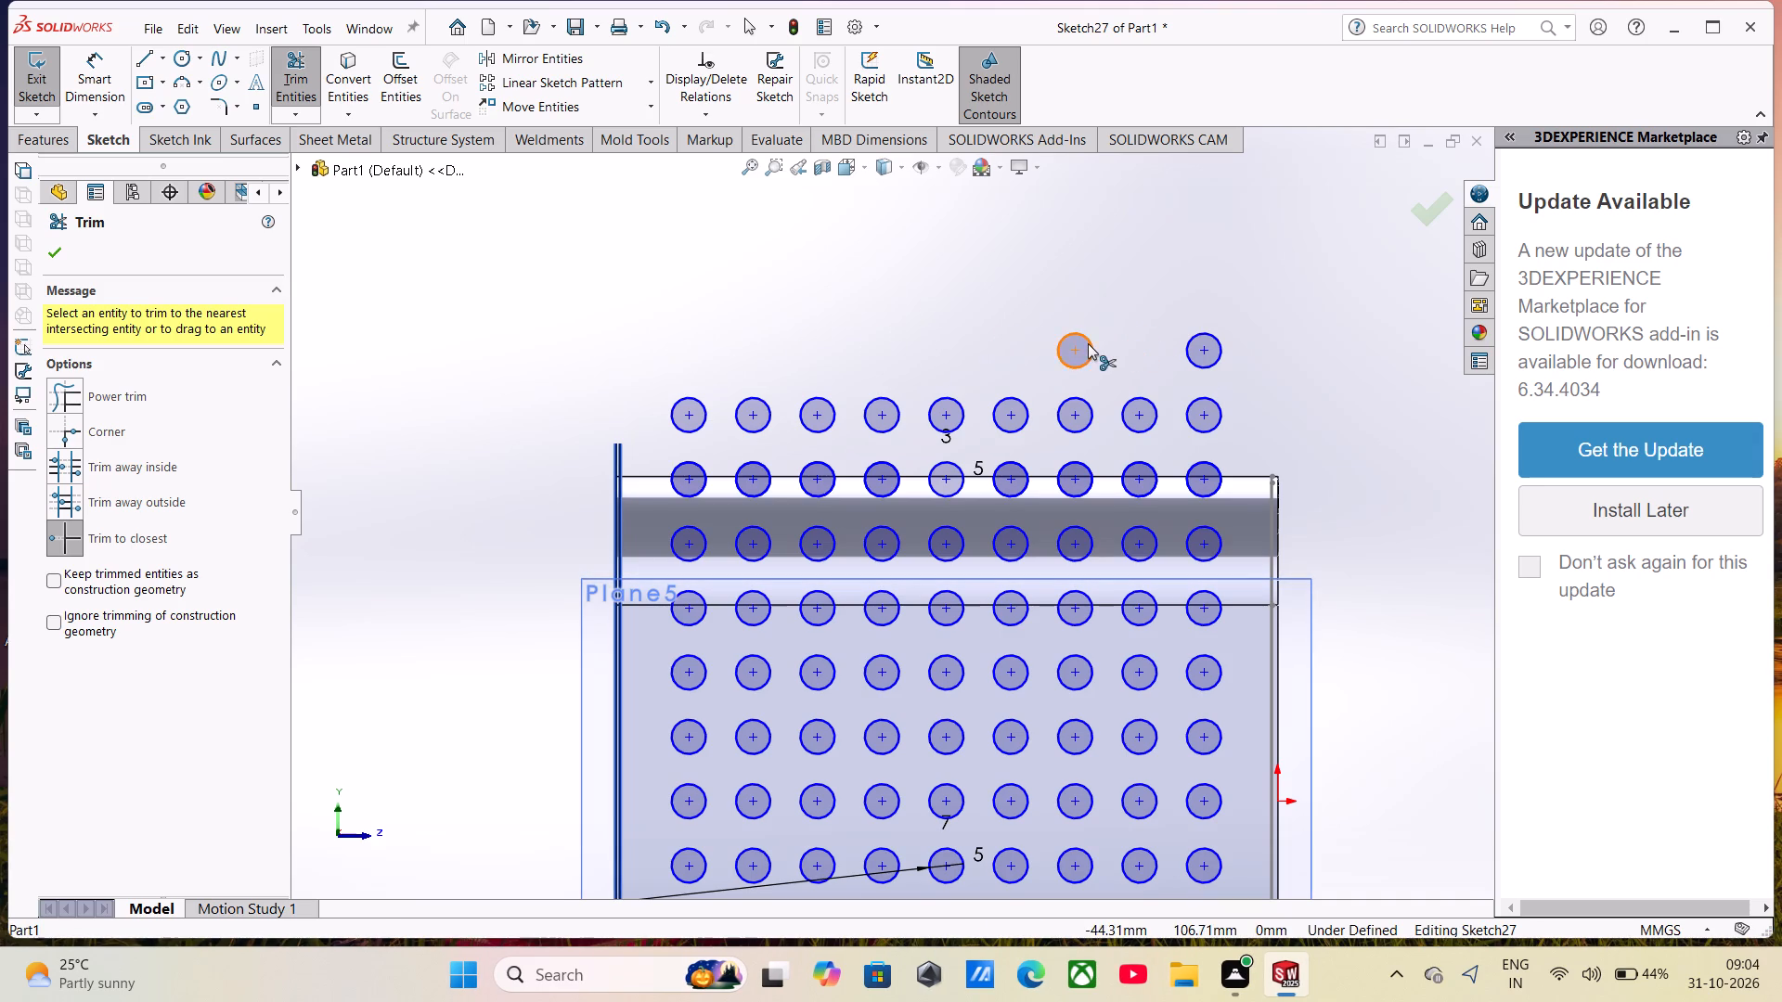
click(1182, 343)
scroll(1130, 421, up, 4)
scroll(862, 735, down, 4)
scroll(820, 708, up, 5)
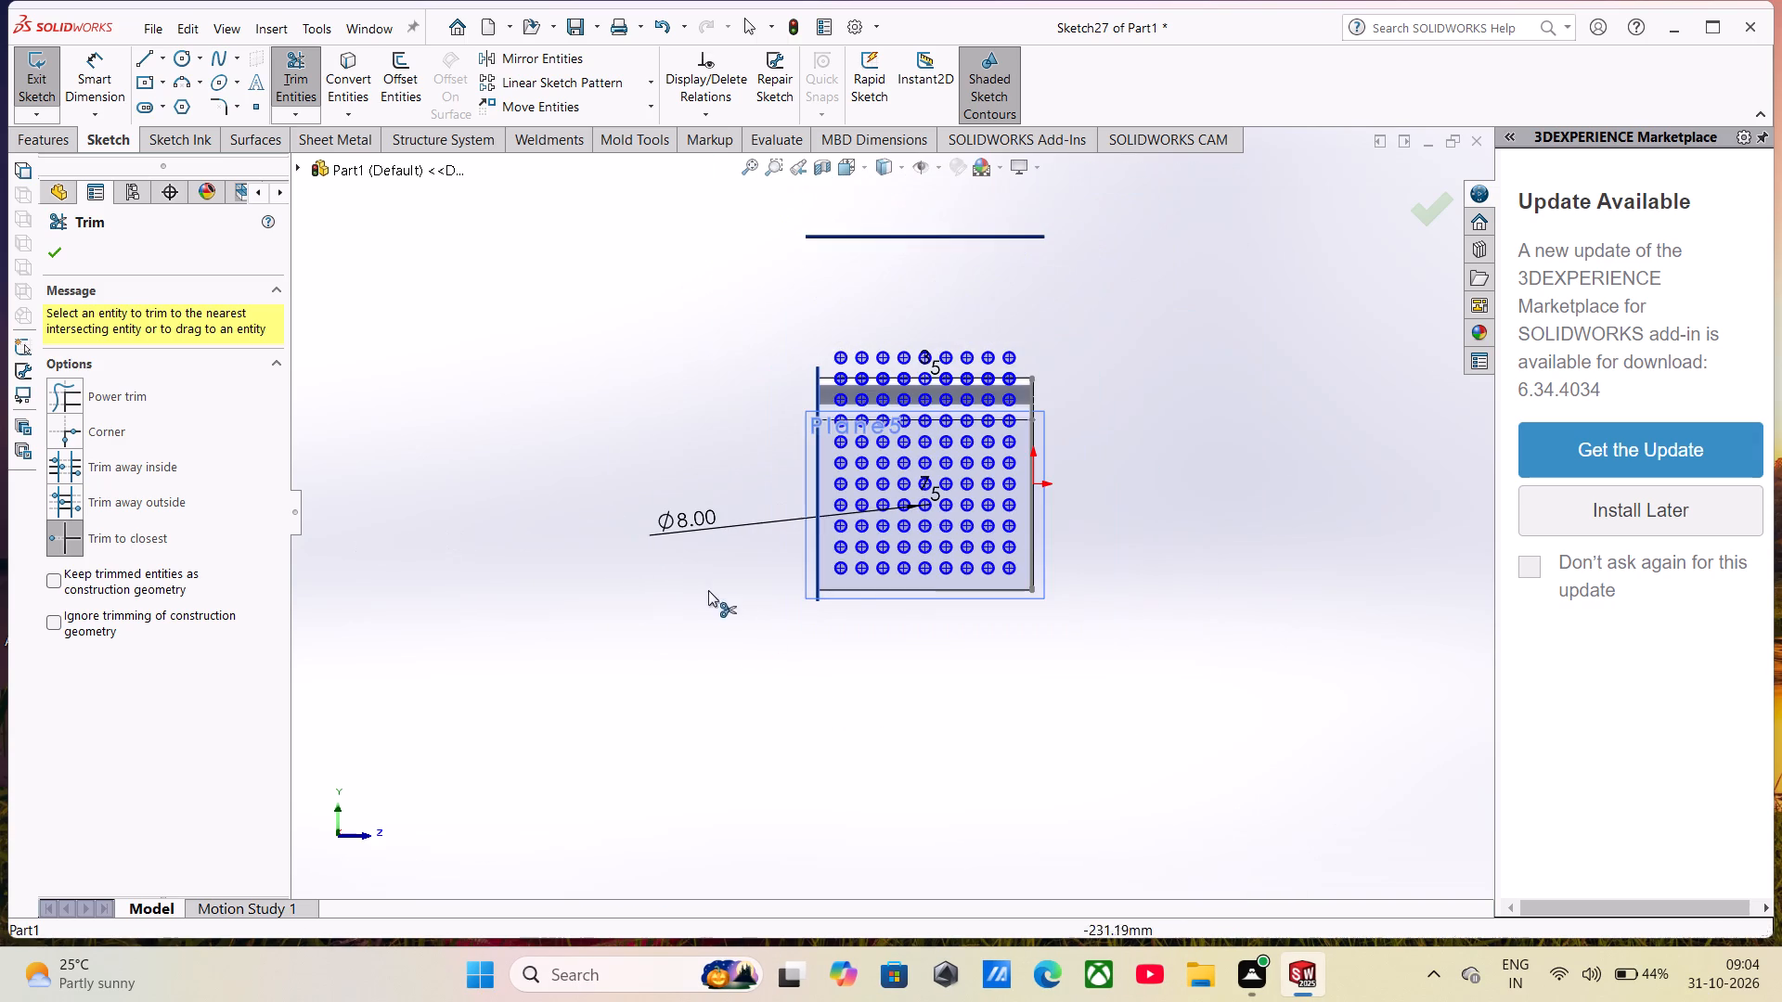
click(1444, 219)
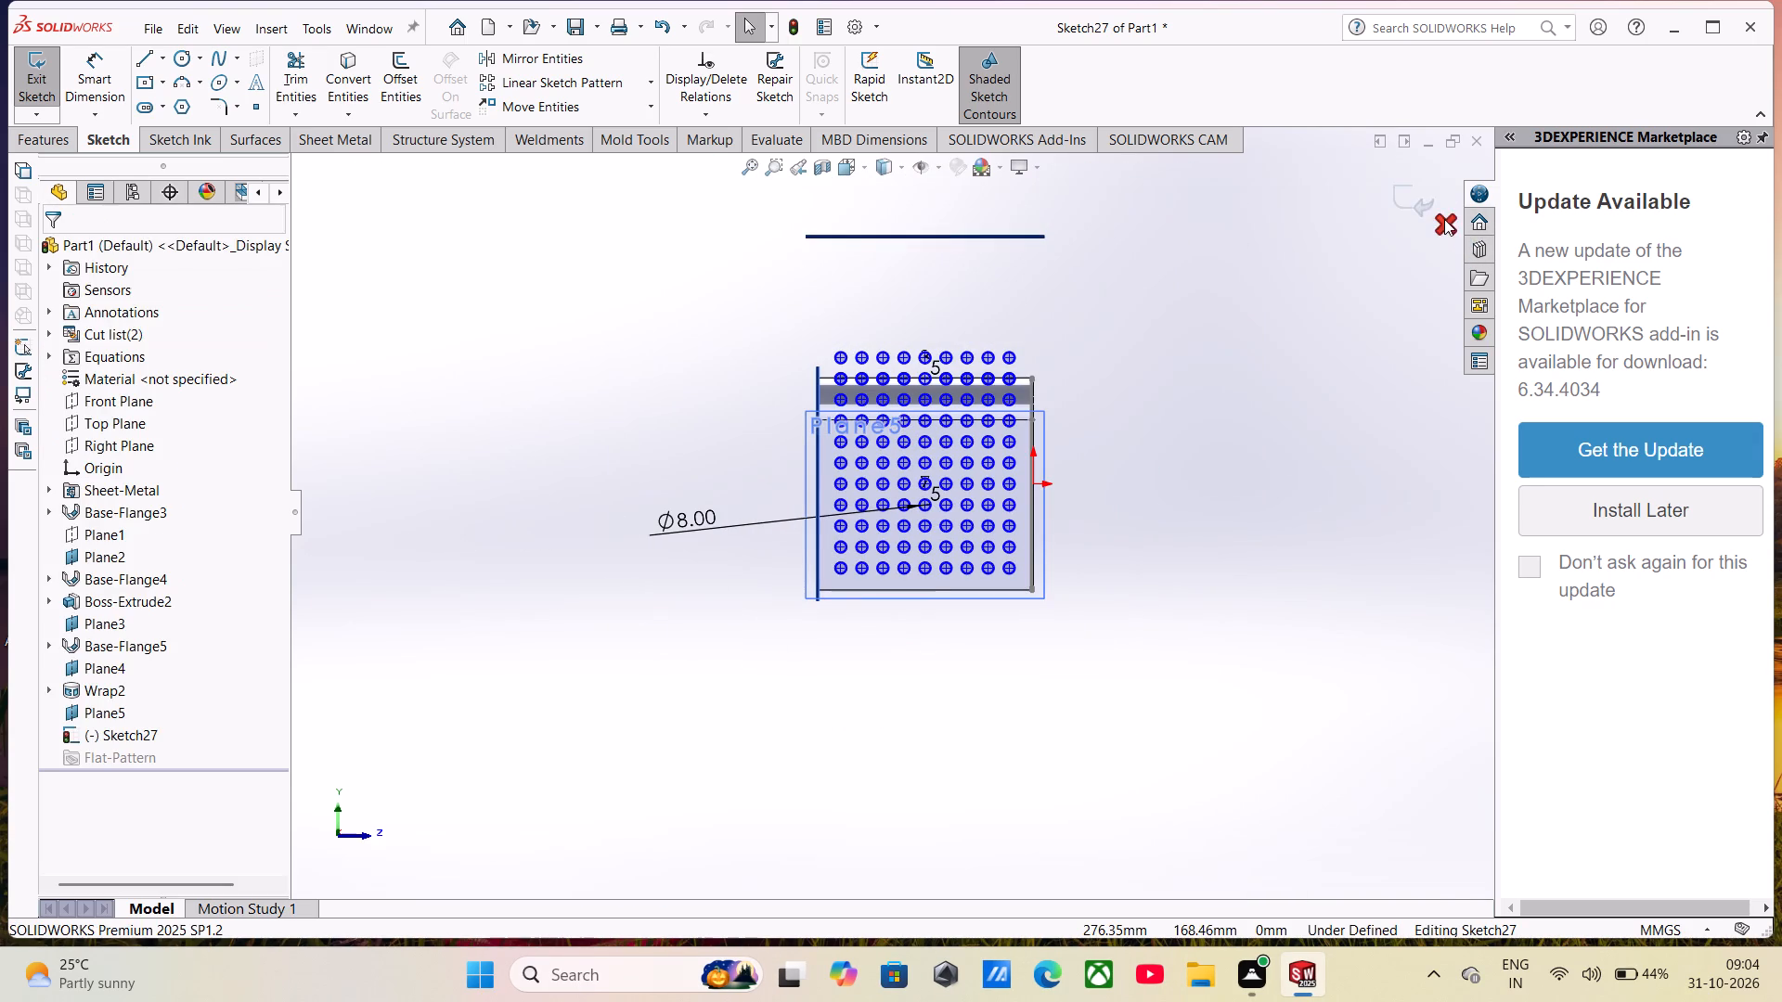
click(272, 19)
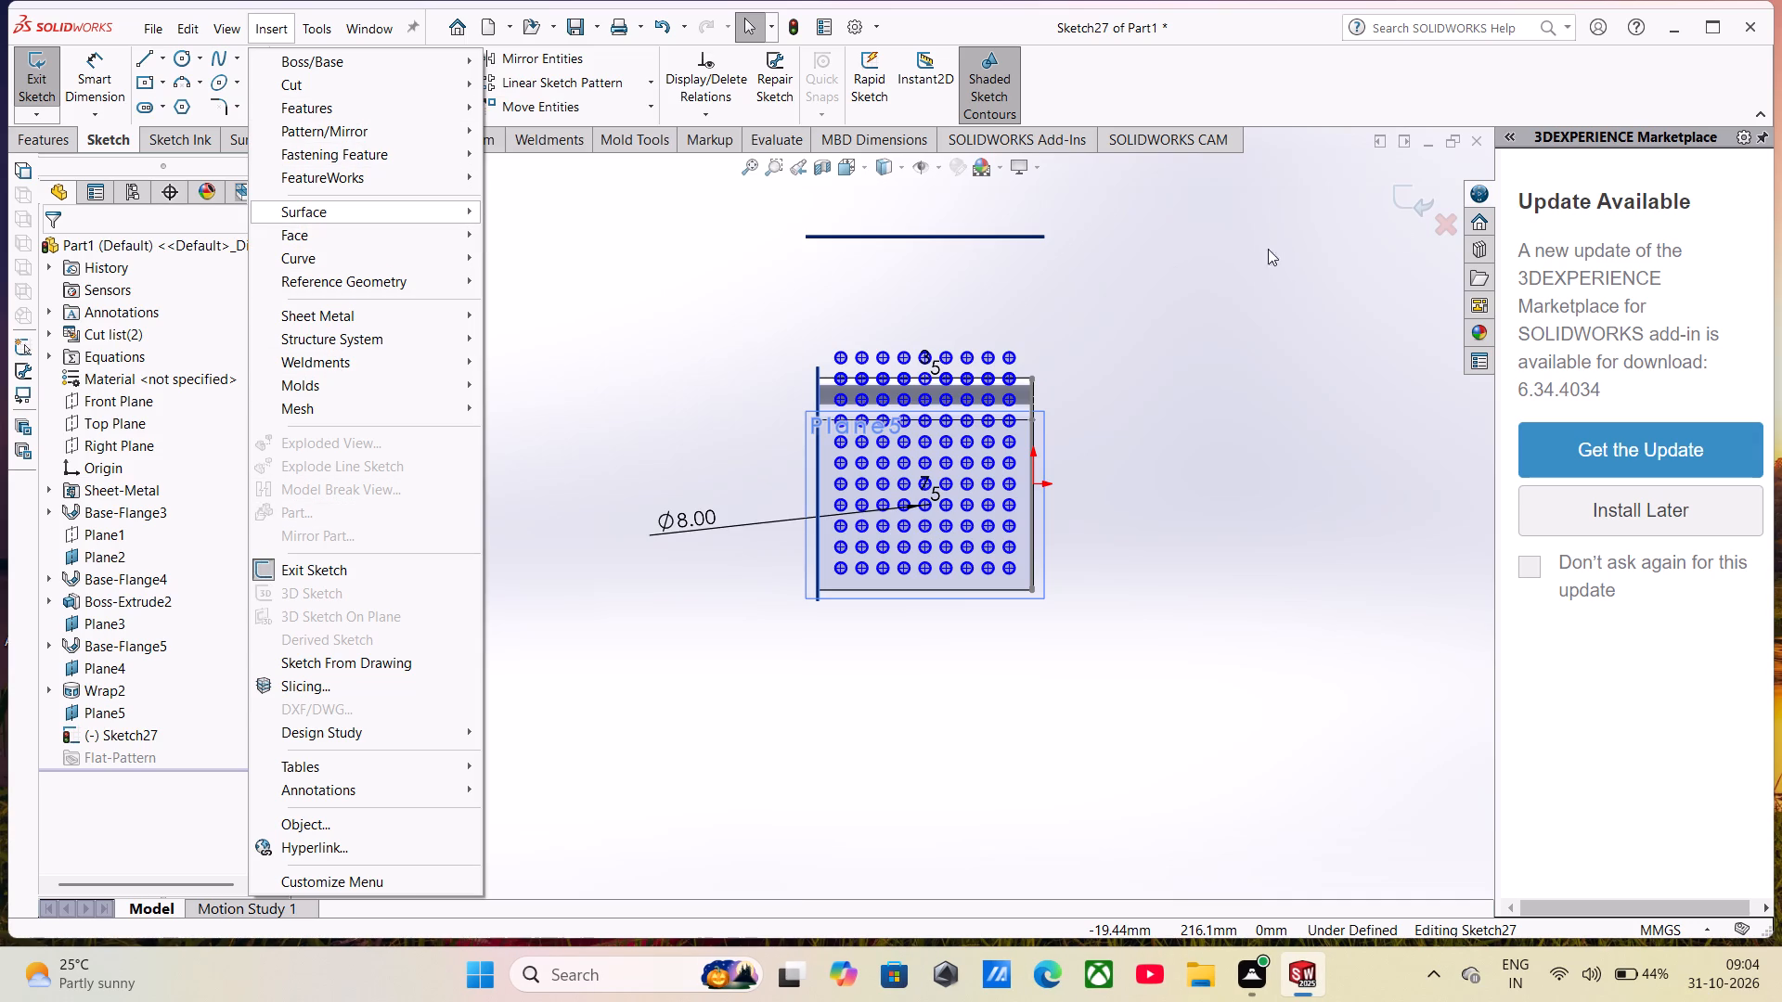
double_click(1434, 205)
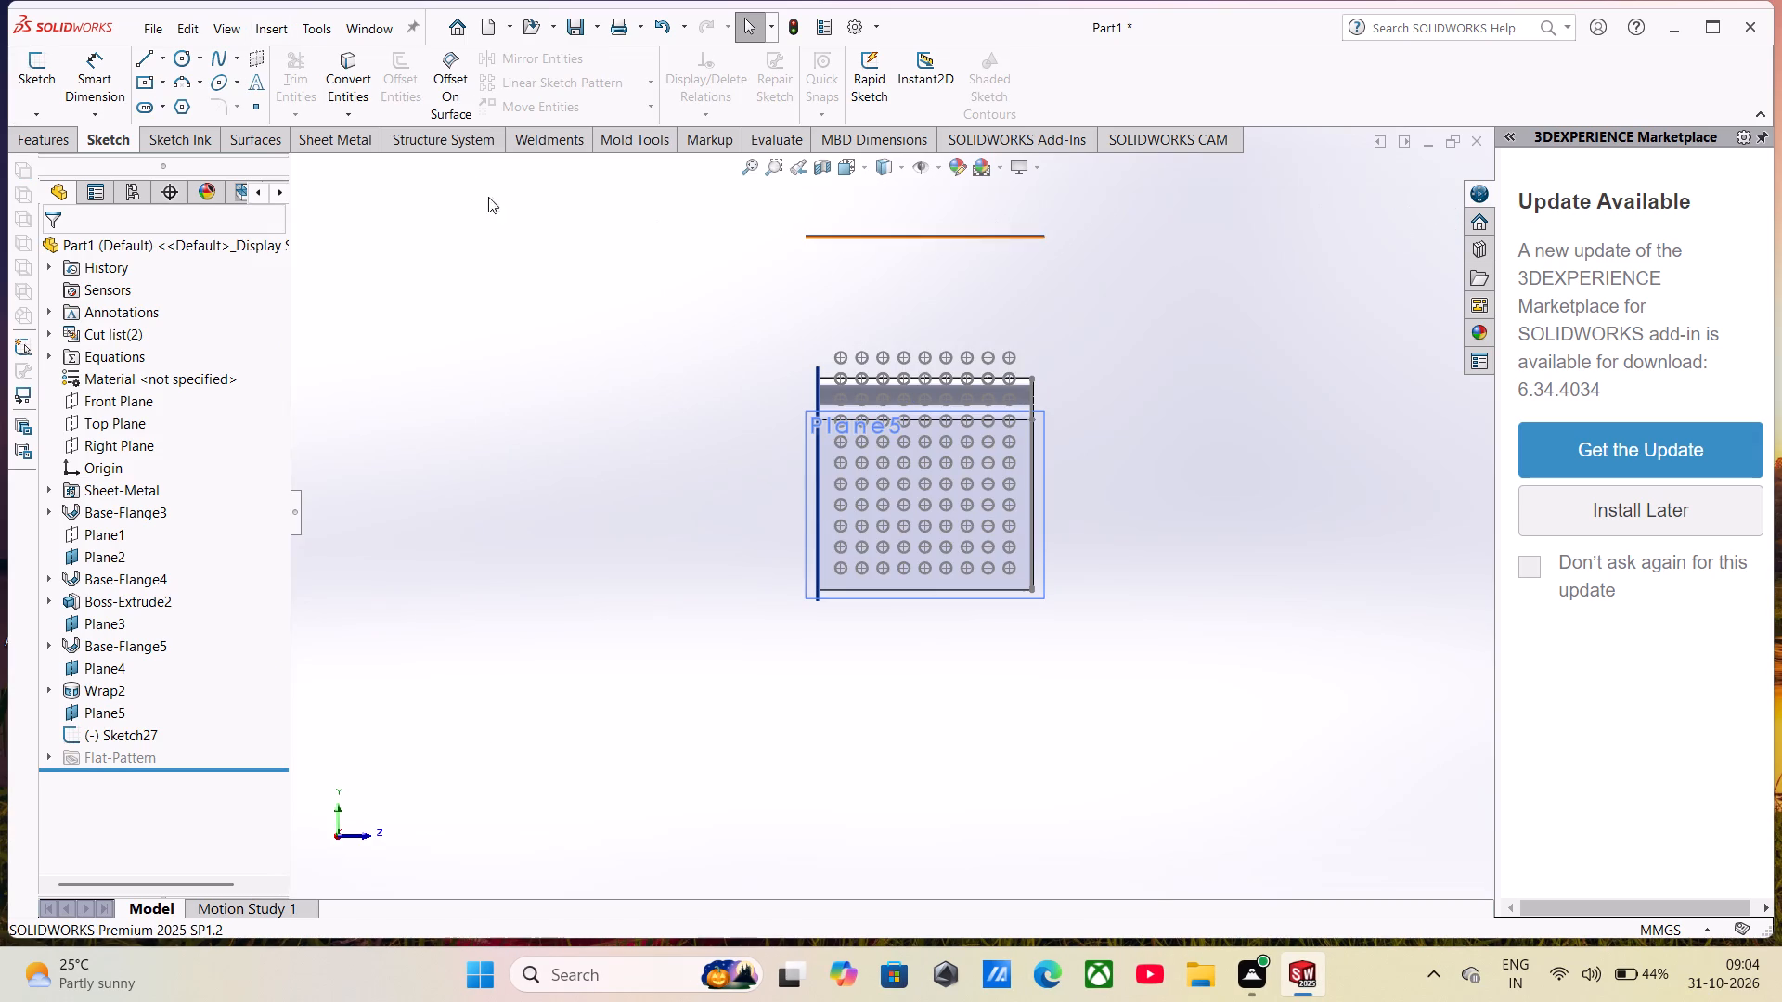
Wrap the side circle-grid sketch (Sketch27) onto the adjacent rounded corner face and the flat side face of the enclosure.
click(285, 19)
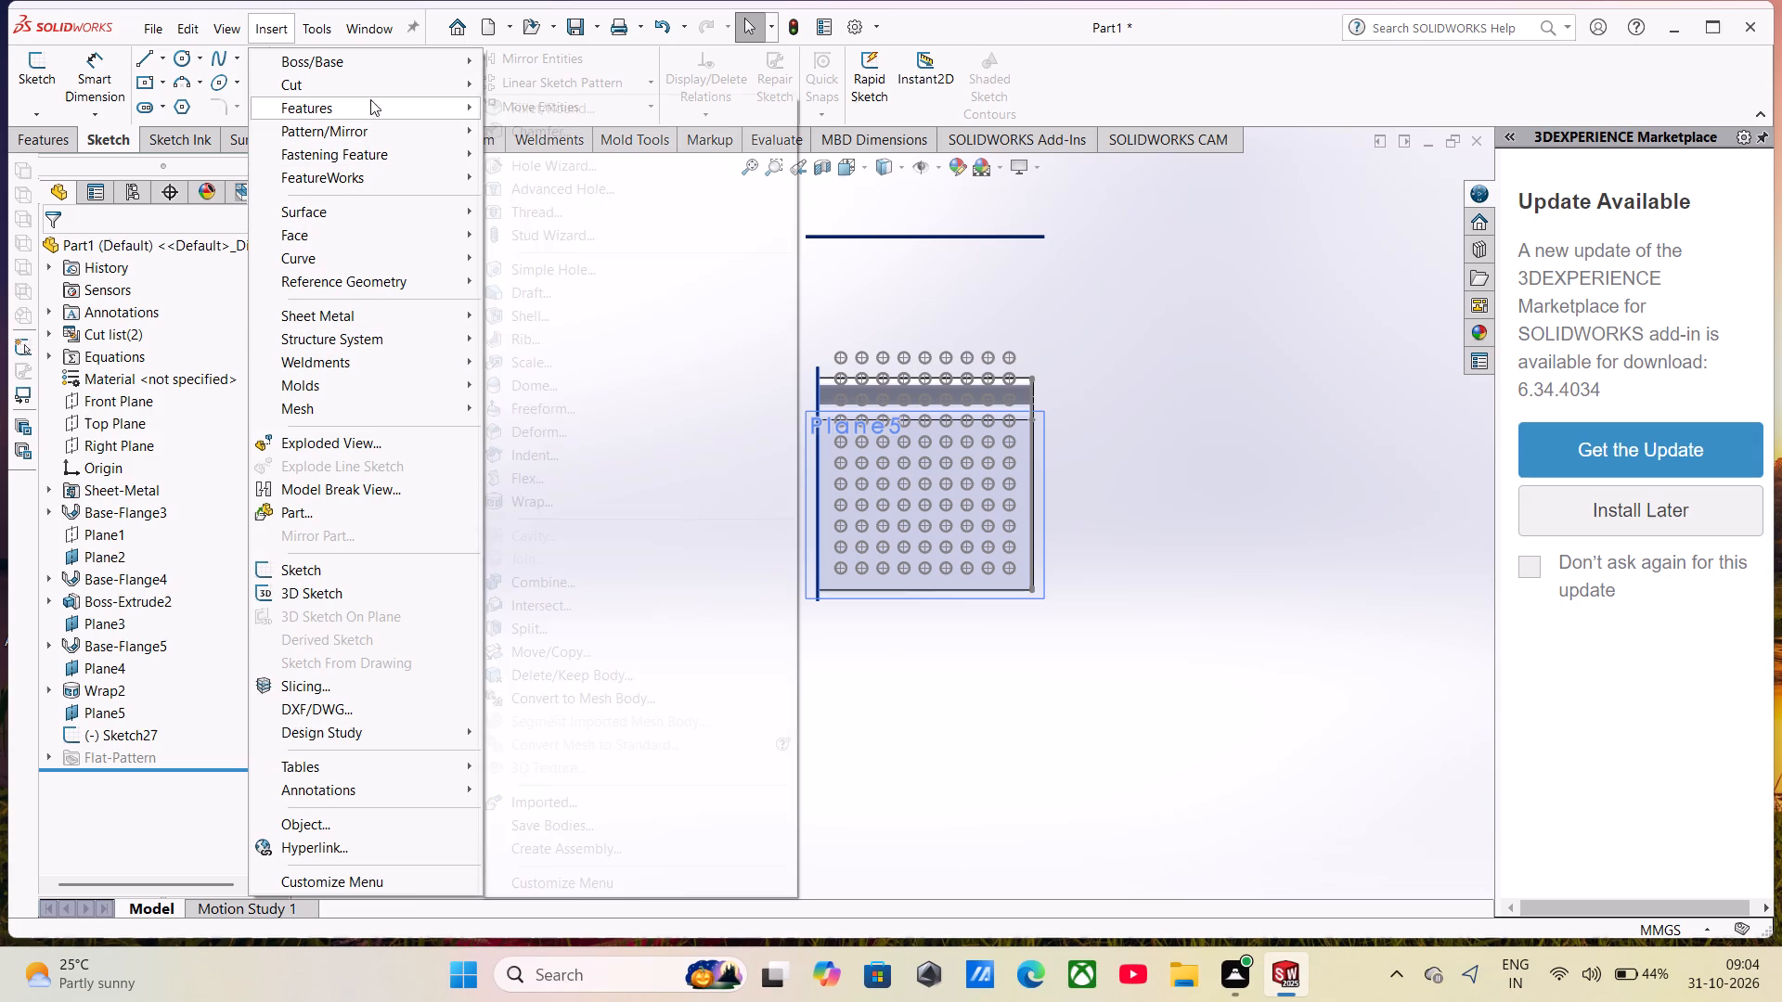
click(538, 502)
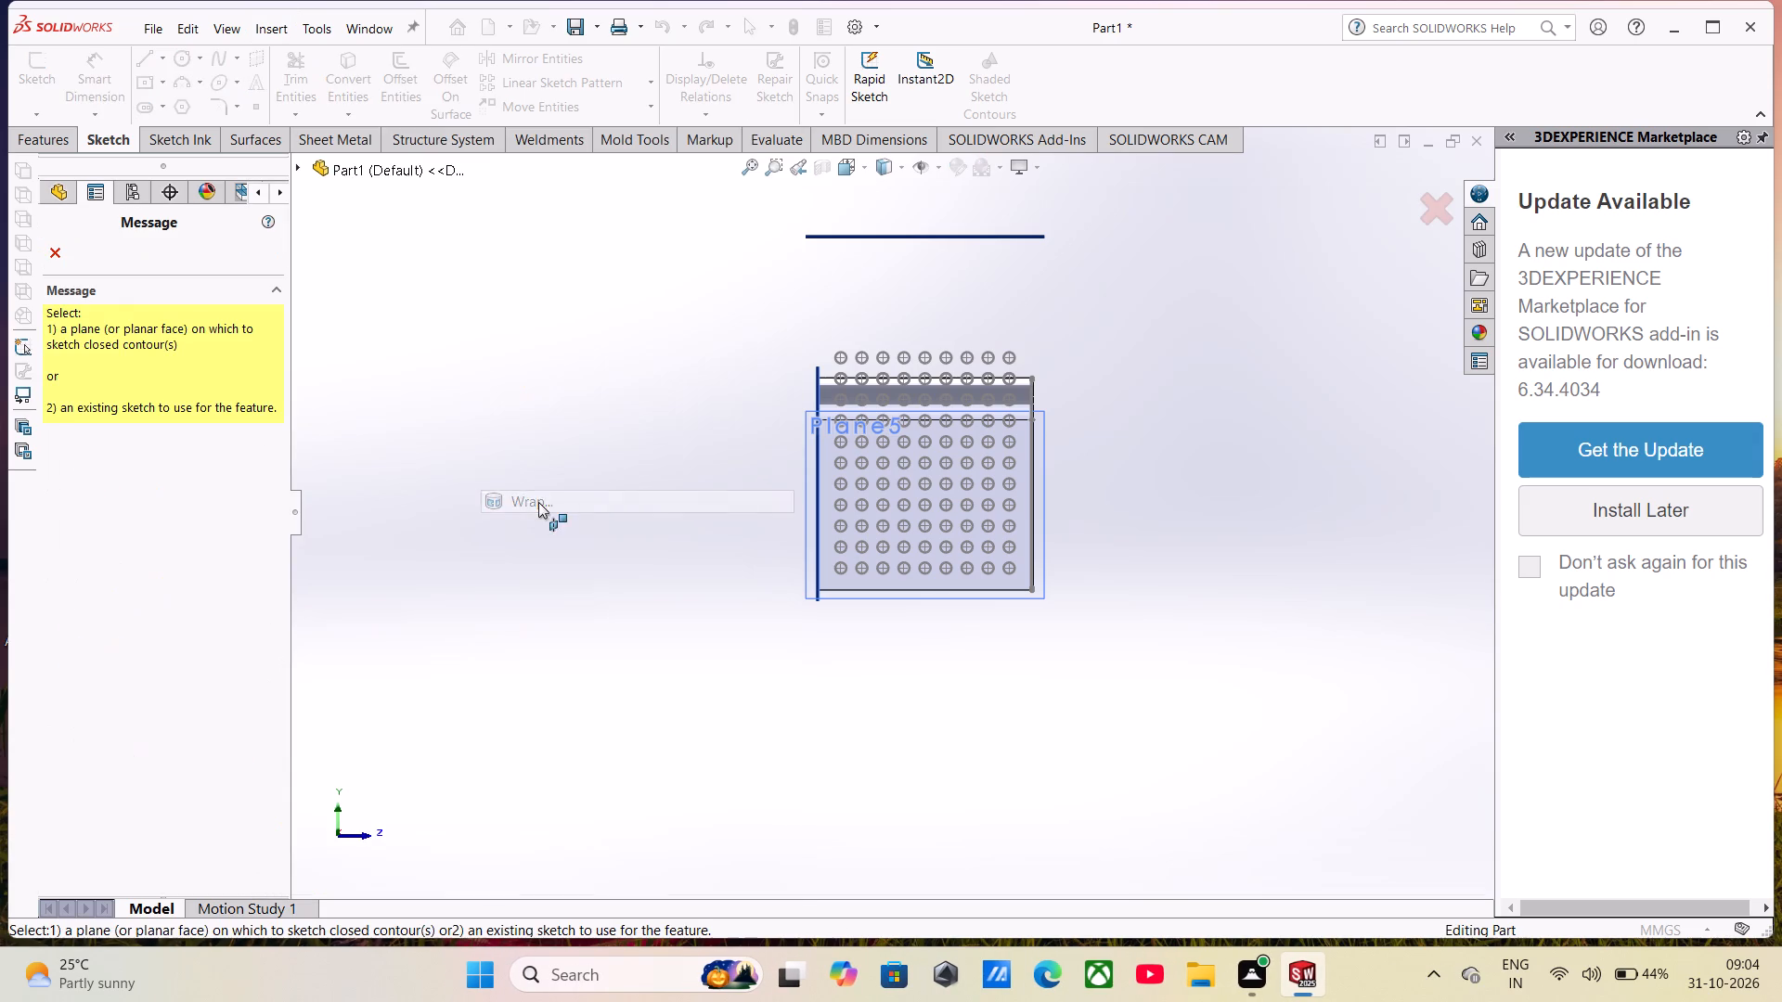
middle_drag(664, 477, 706, 501)
scroll(949, 442, down, 4)
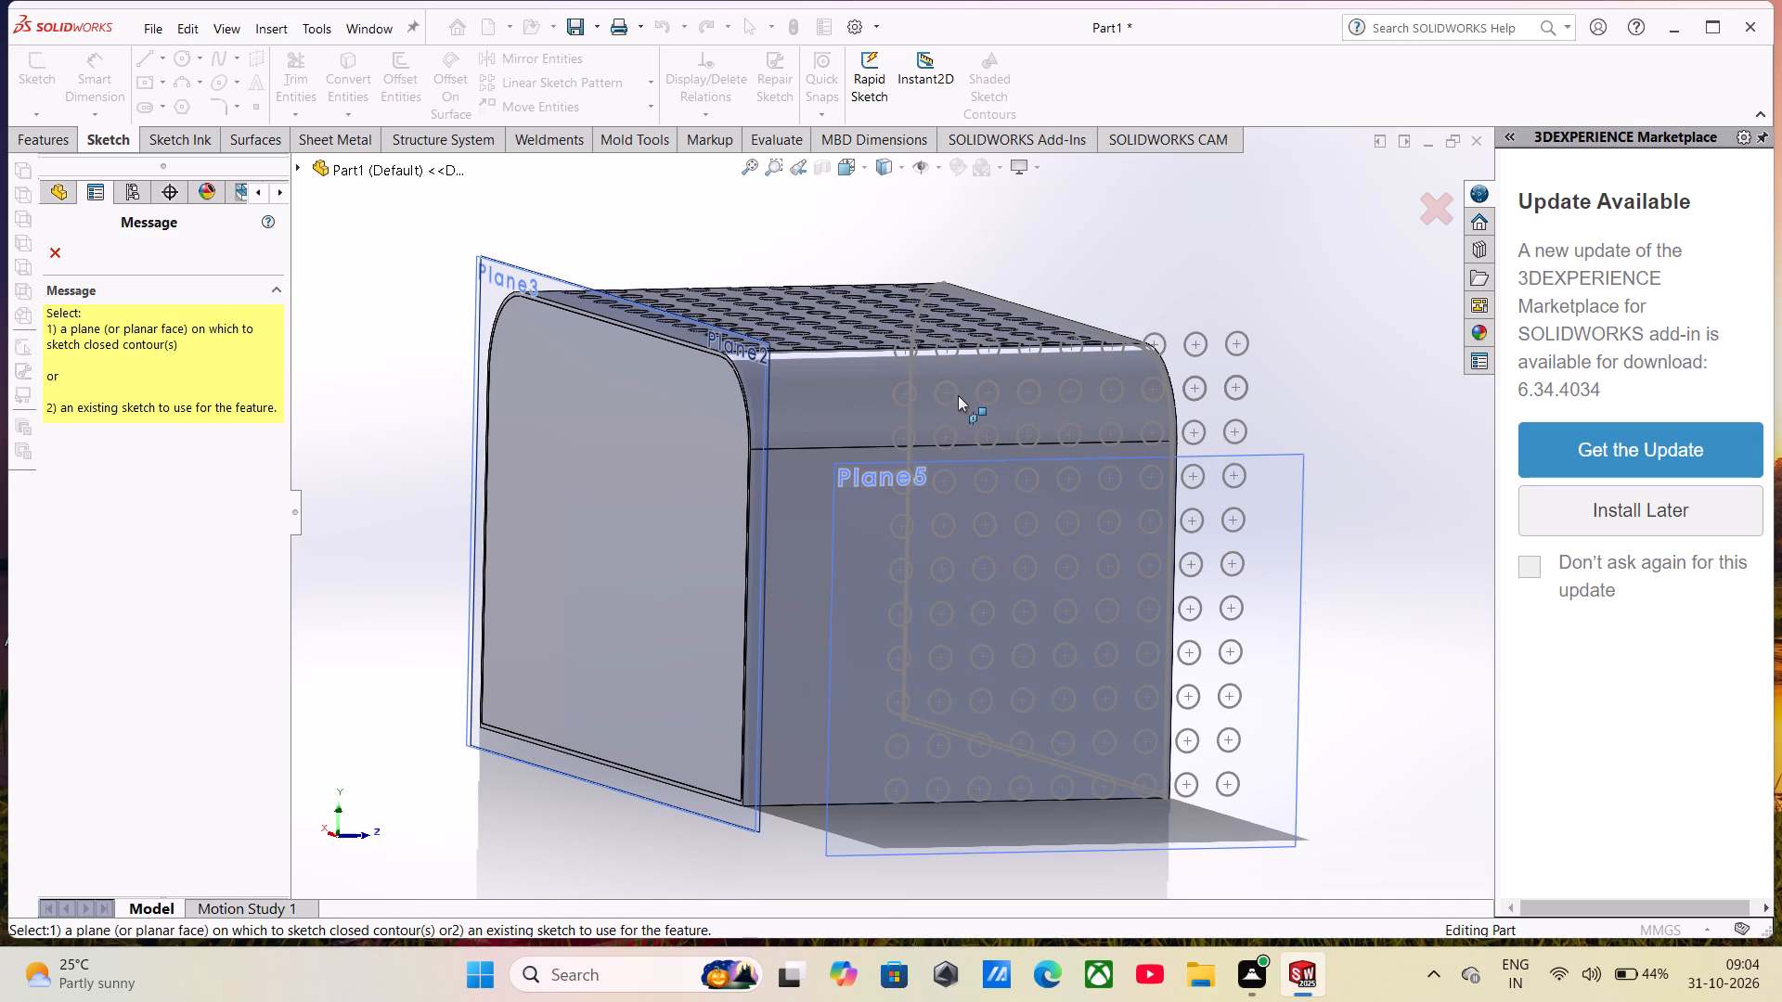
click(958, 395)
click(828, 417)
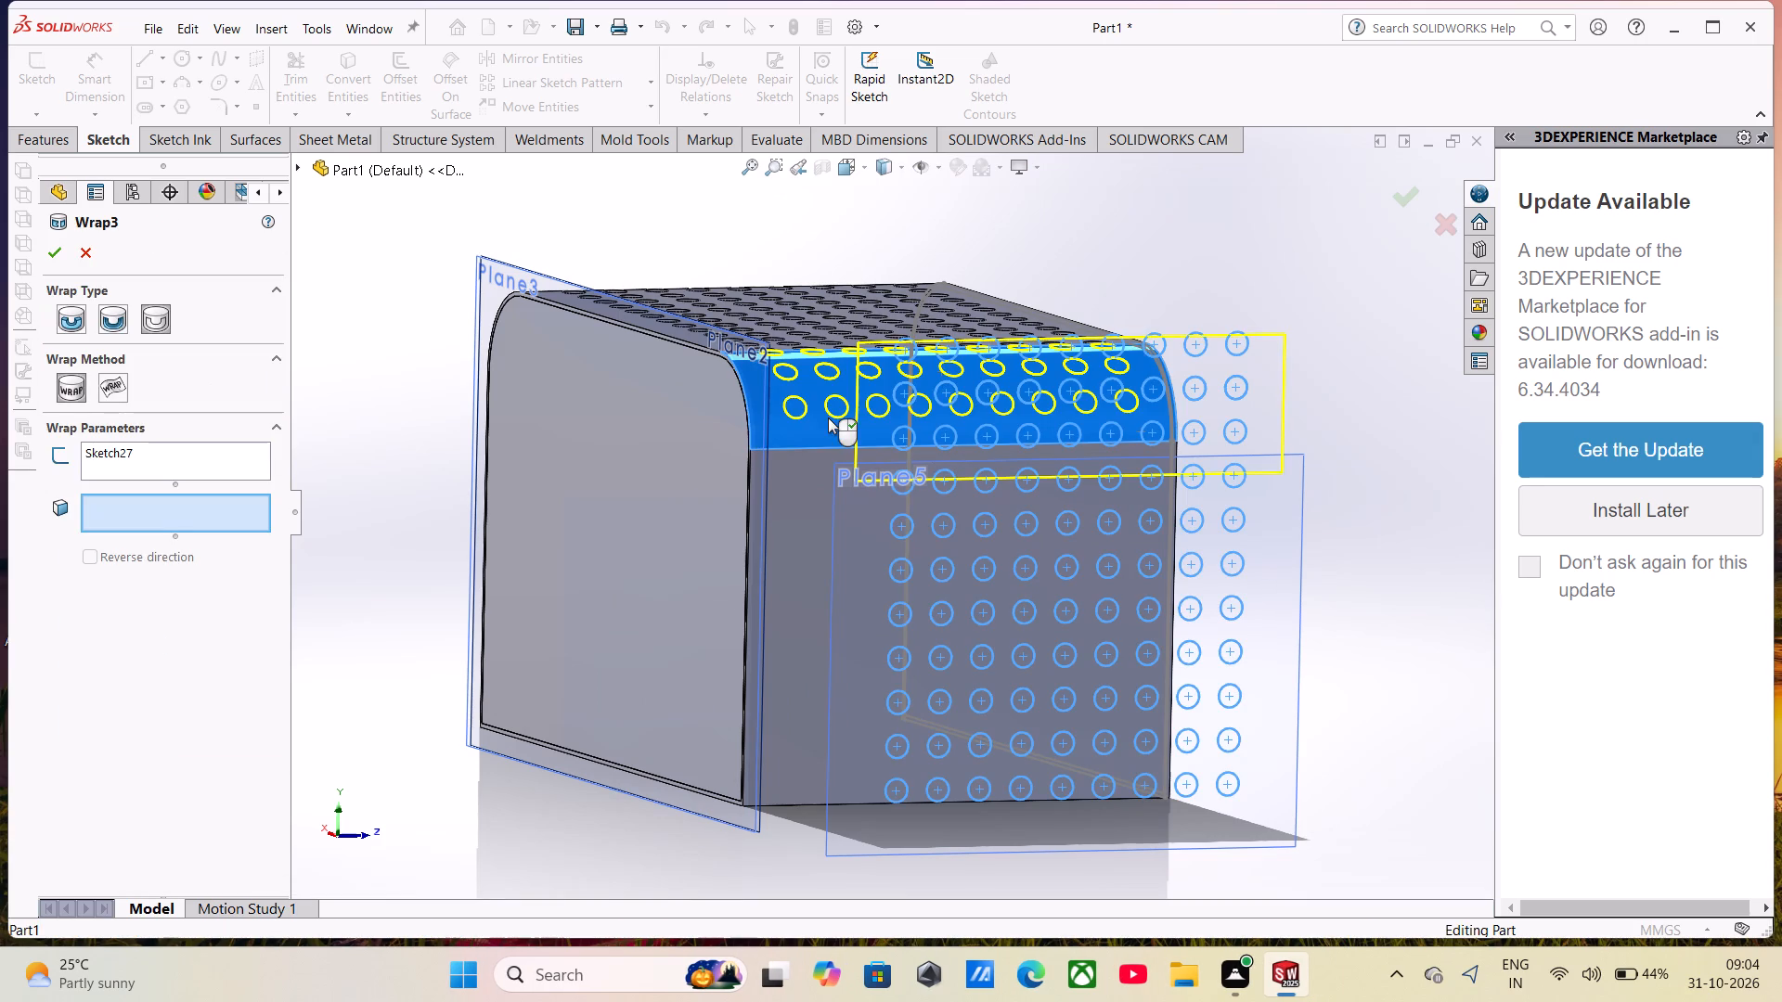
click(807, 509)
middle_drag(814, 514, 815, 517)
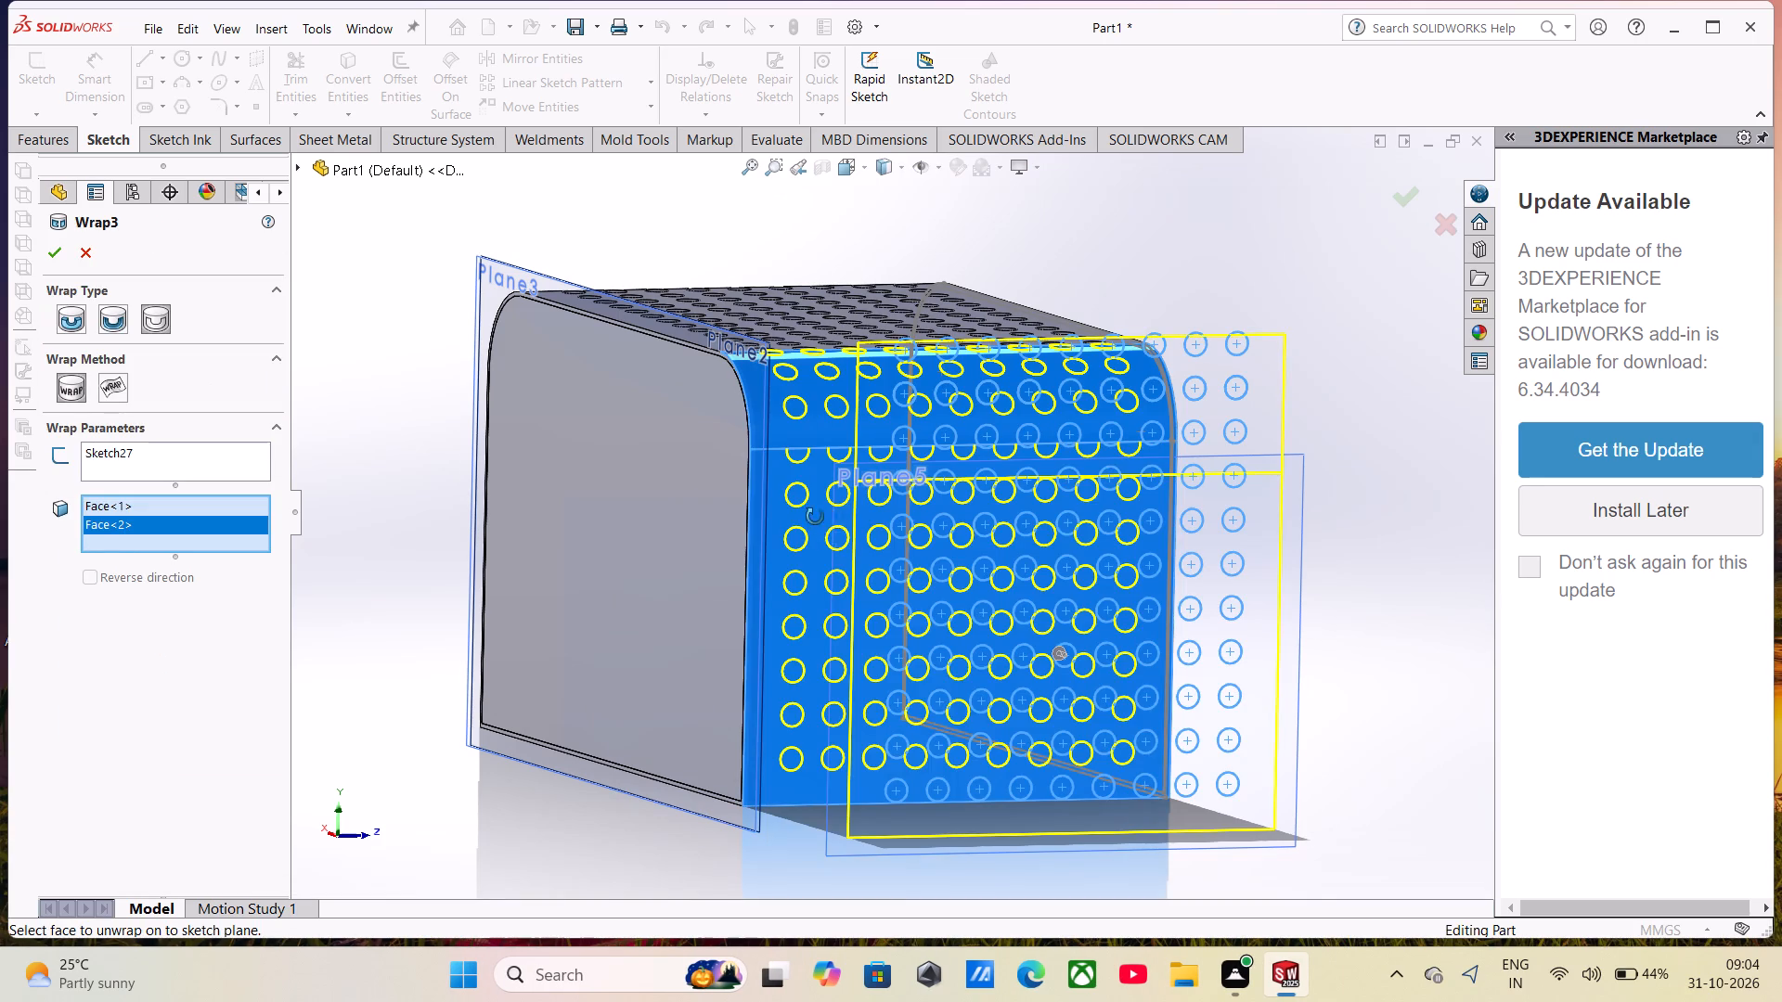
middle_drag(815, 517, 823, 610)
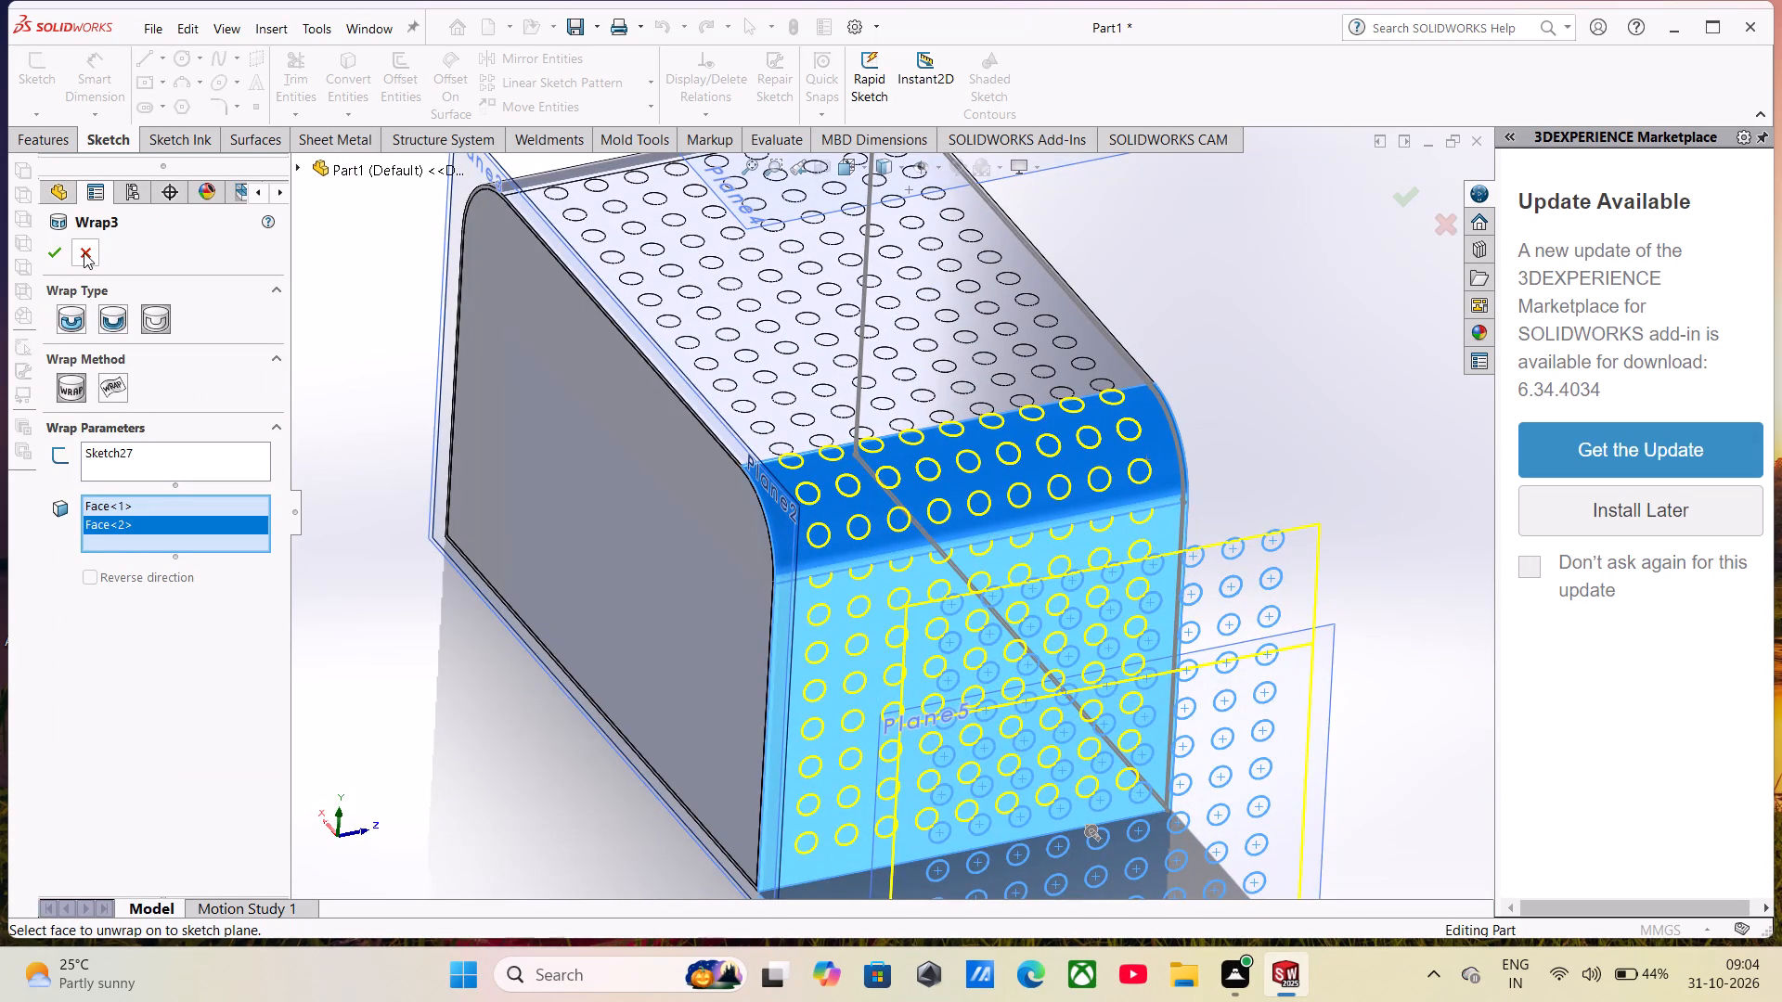
click(62, 251)
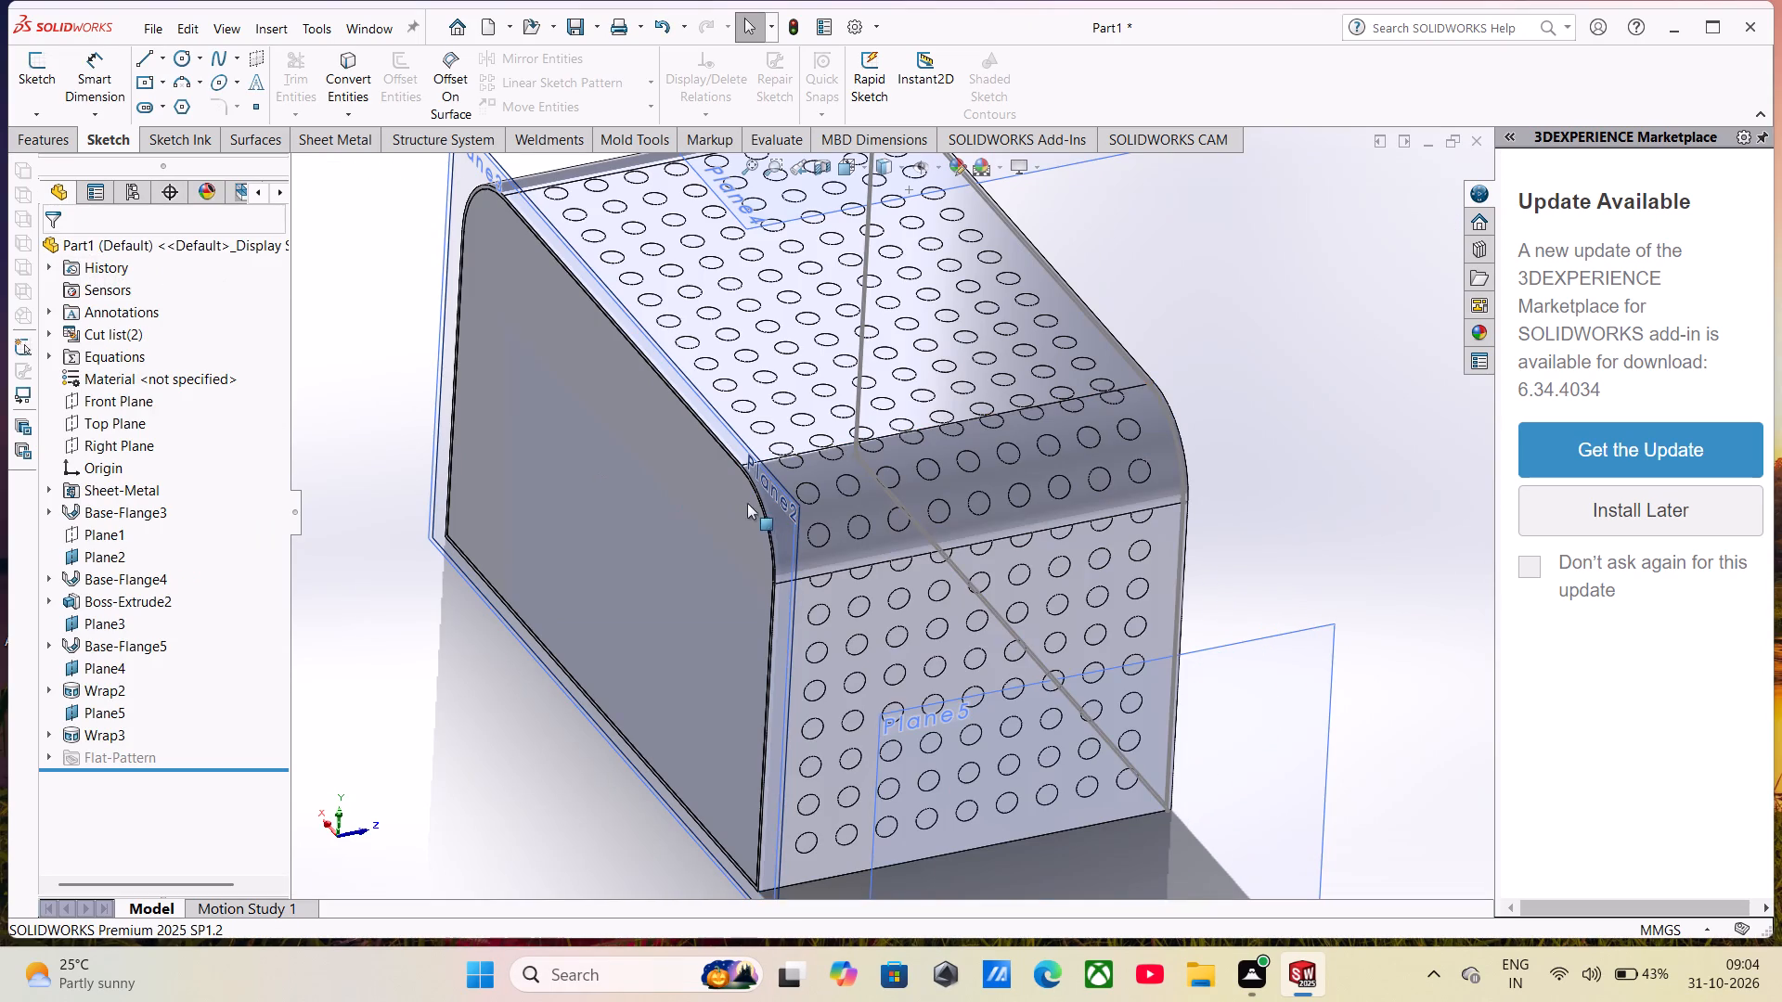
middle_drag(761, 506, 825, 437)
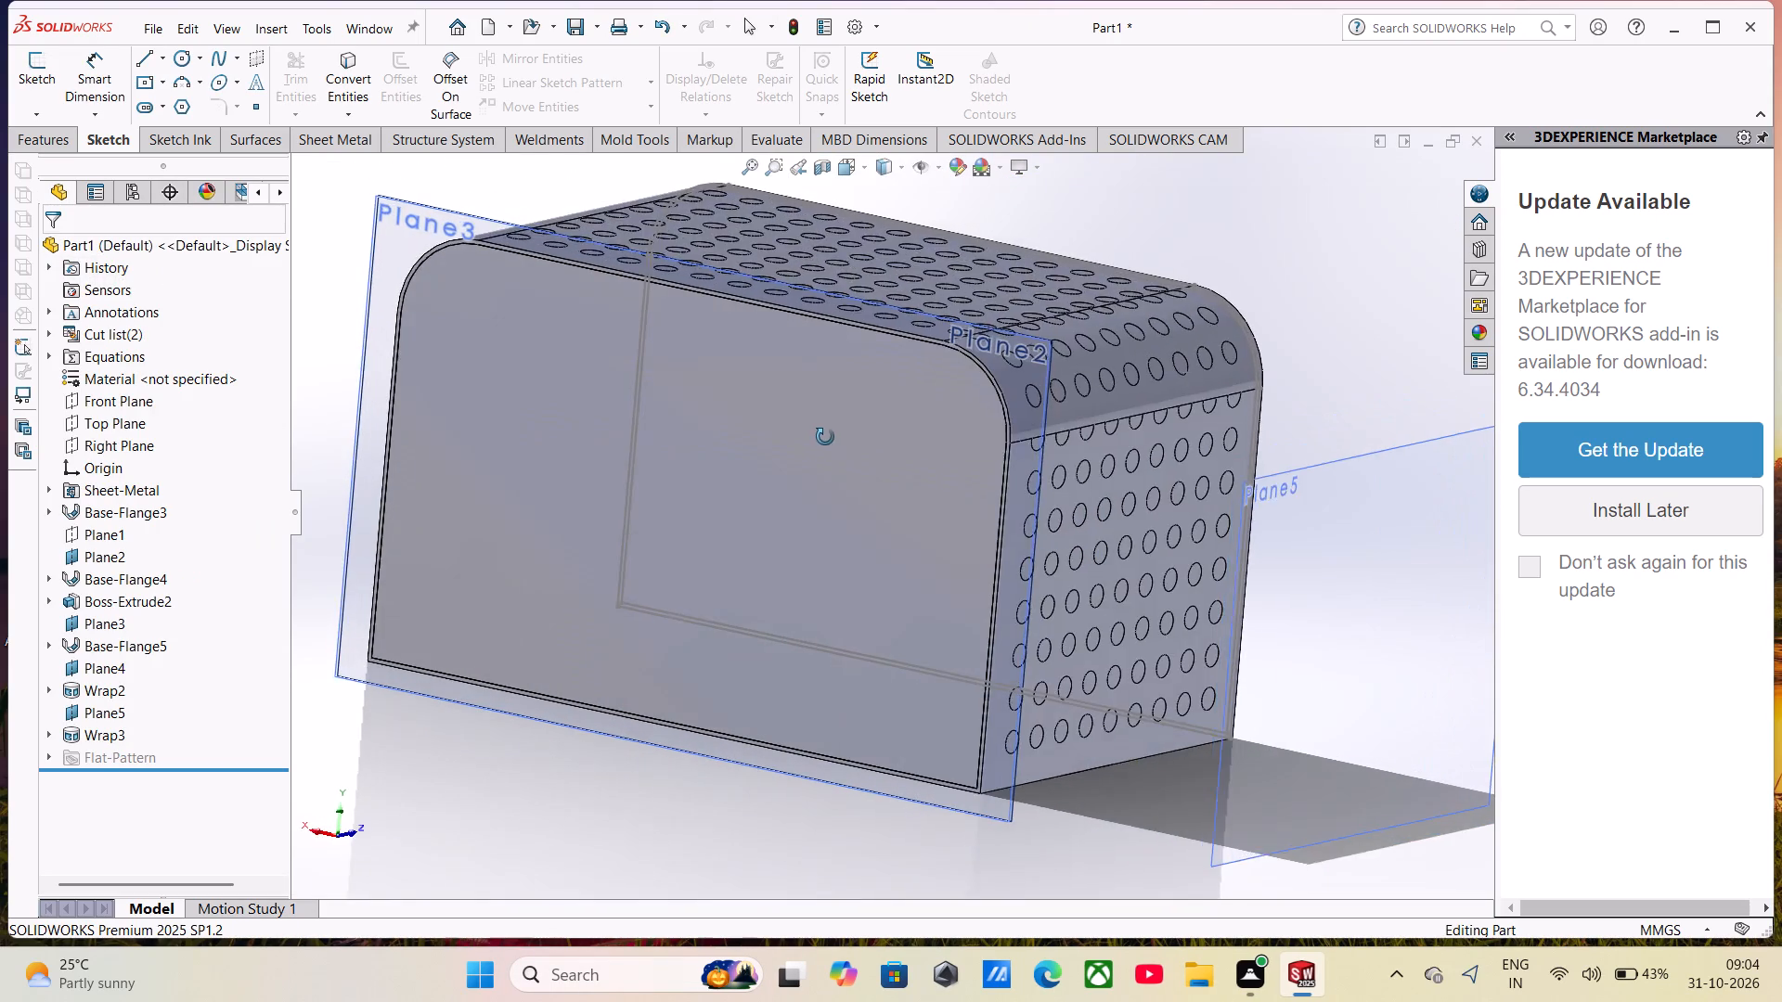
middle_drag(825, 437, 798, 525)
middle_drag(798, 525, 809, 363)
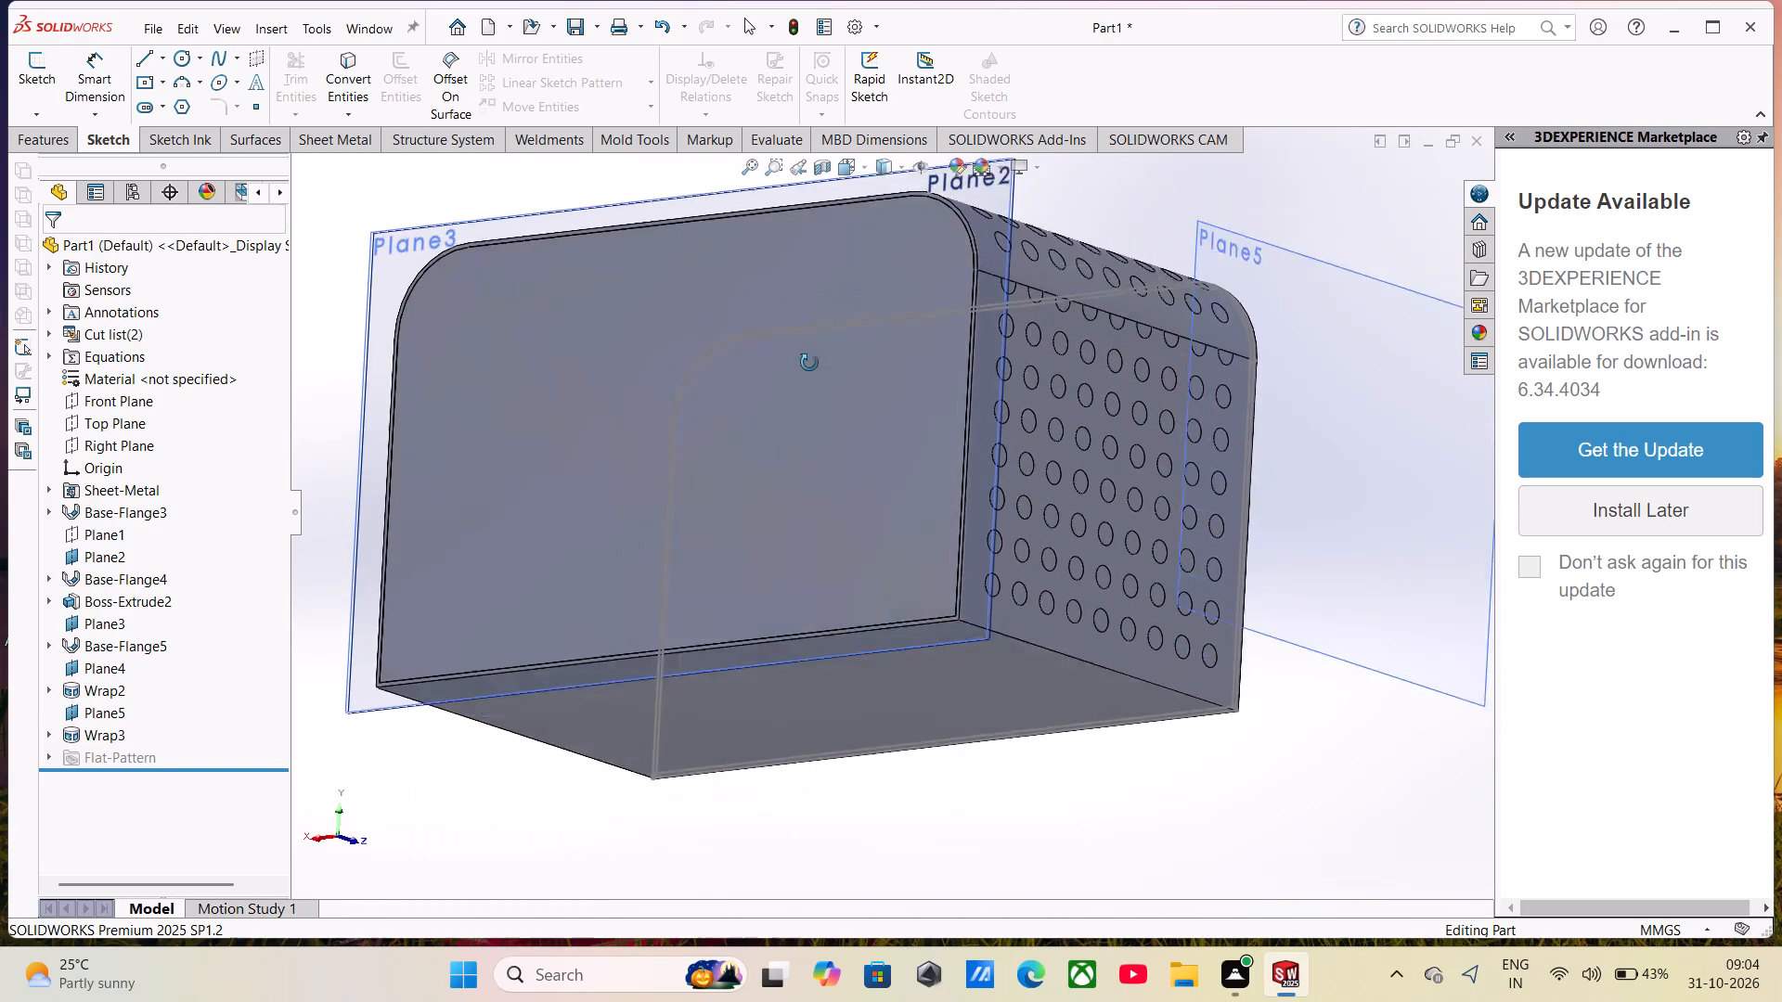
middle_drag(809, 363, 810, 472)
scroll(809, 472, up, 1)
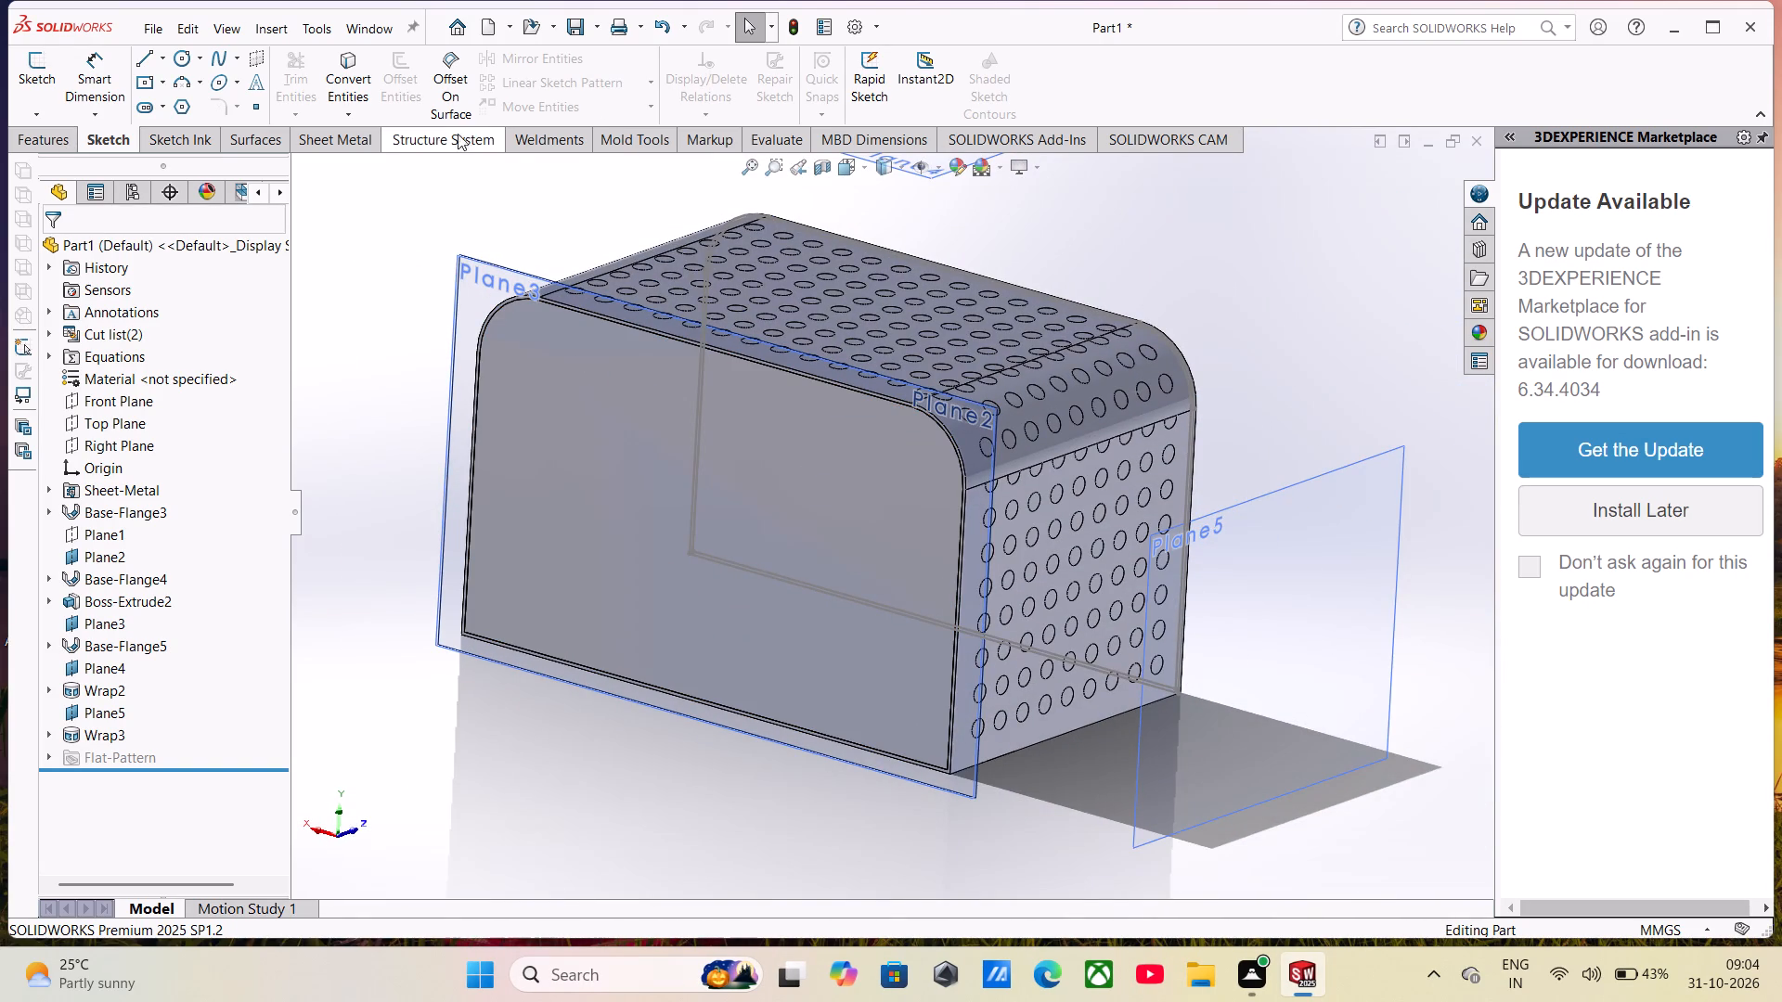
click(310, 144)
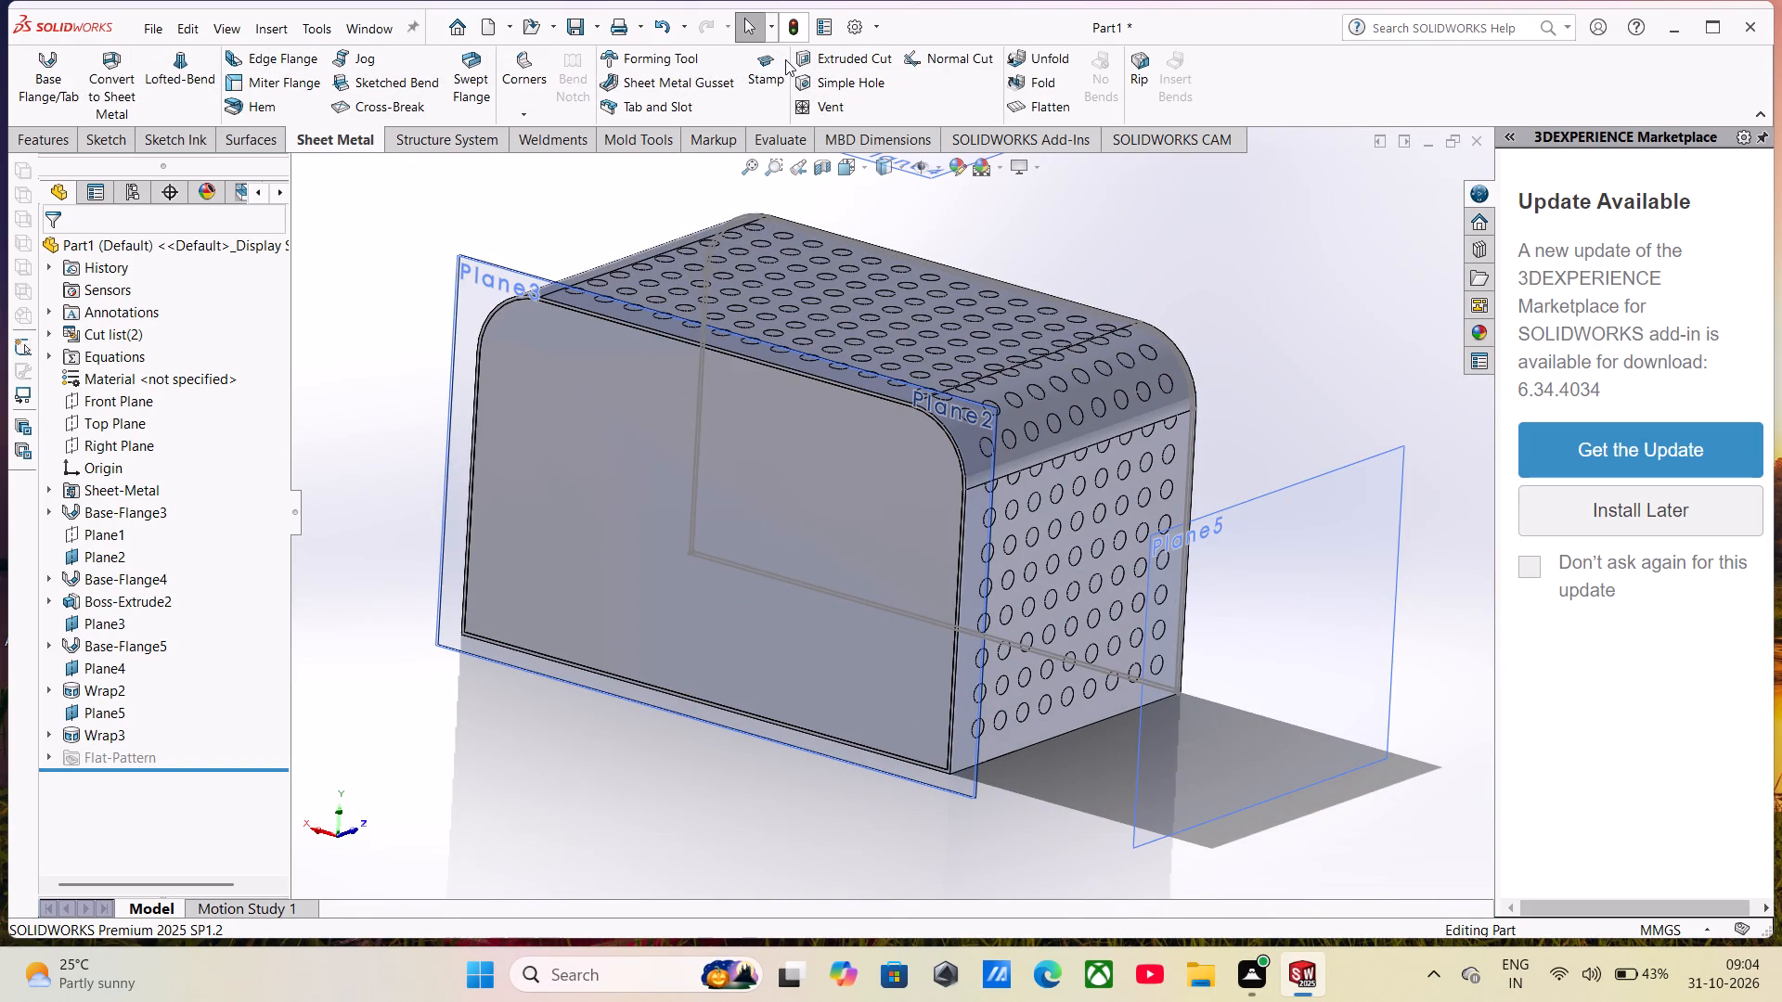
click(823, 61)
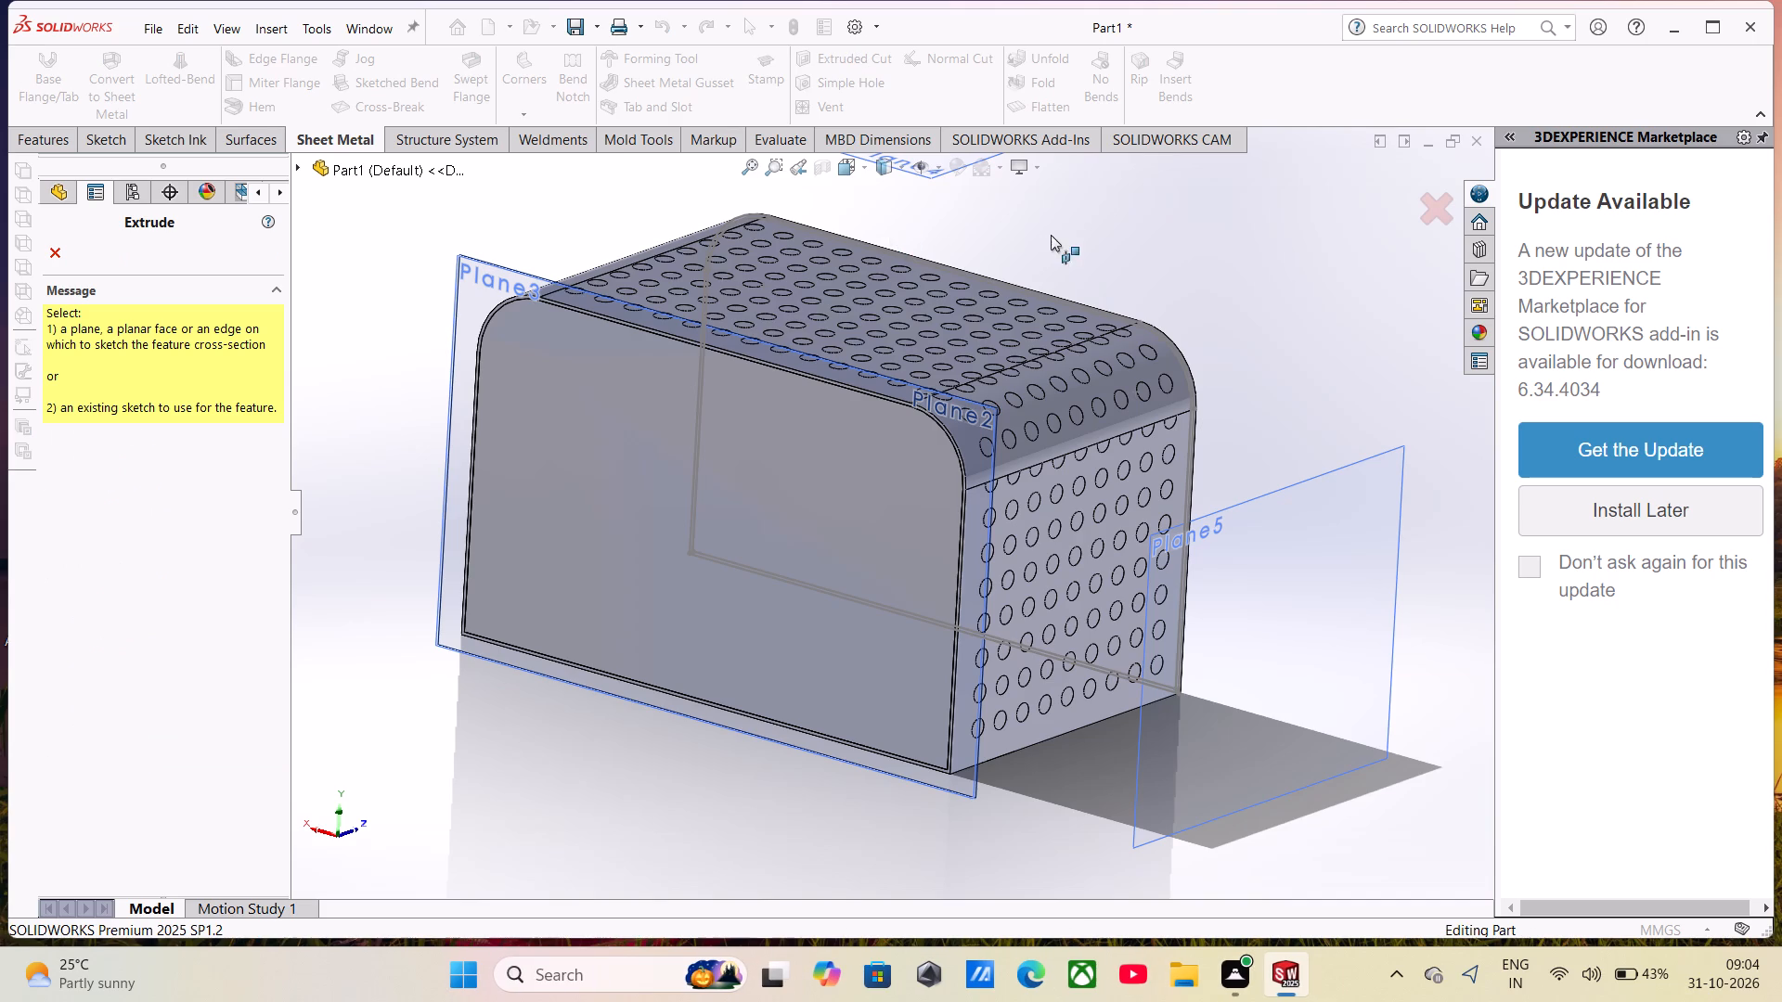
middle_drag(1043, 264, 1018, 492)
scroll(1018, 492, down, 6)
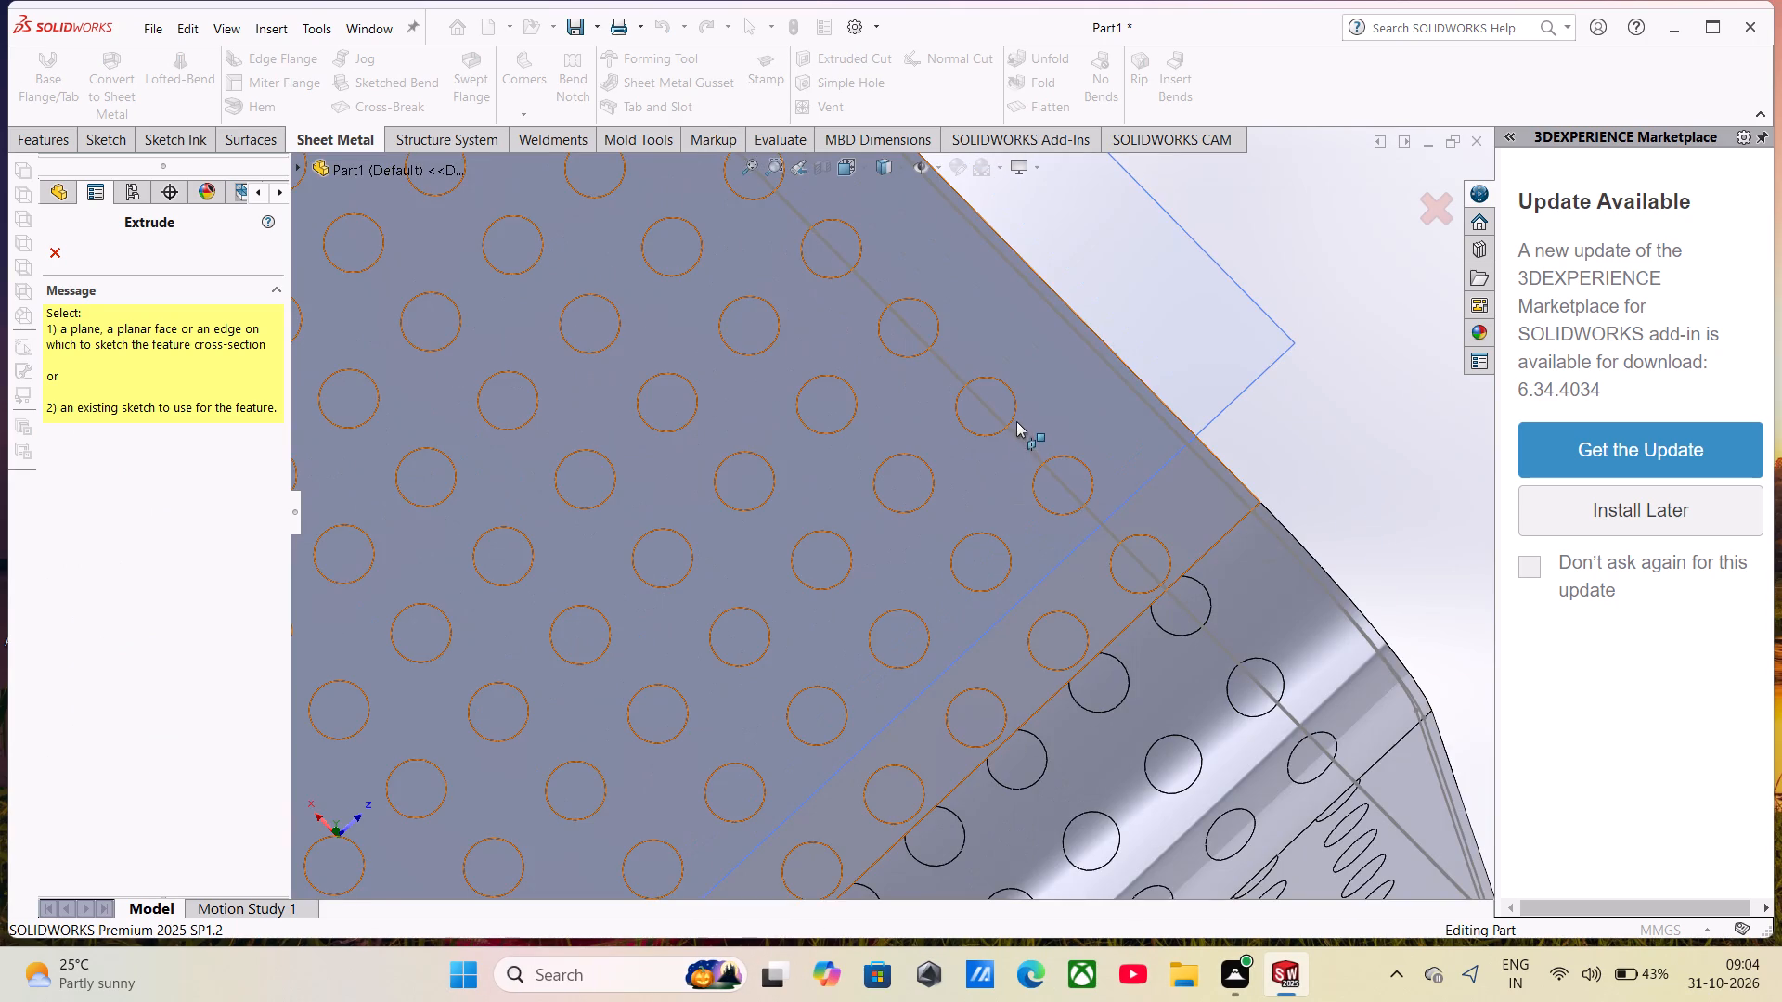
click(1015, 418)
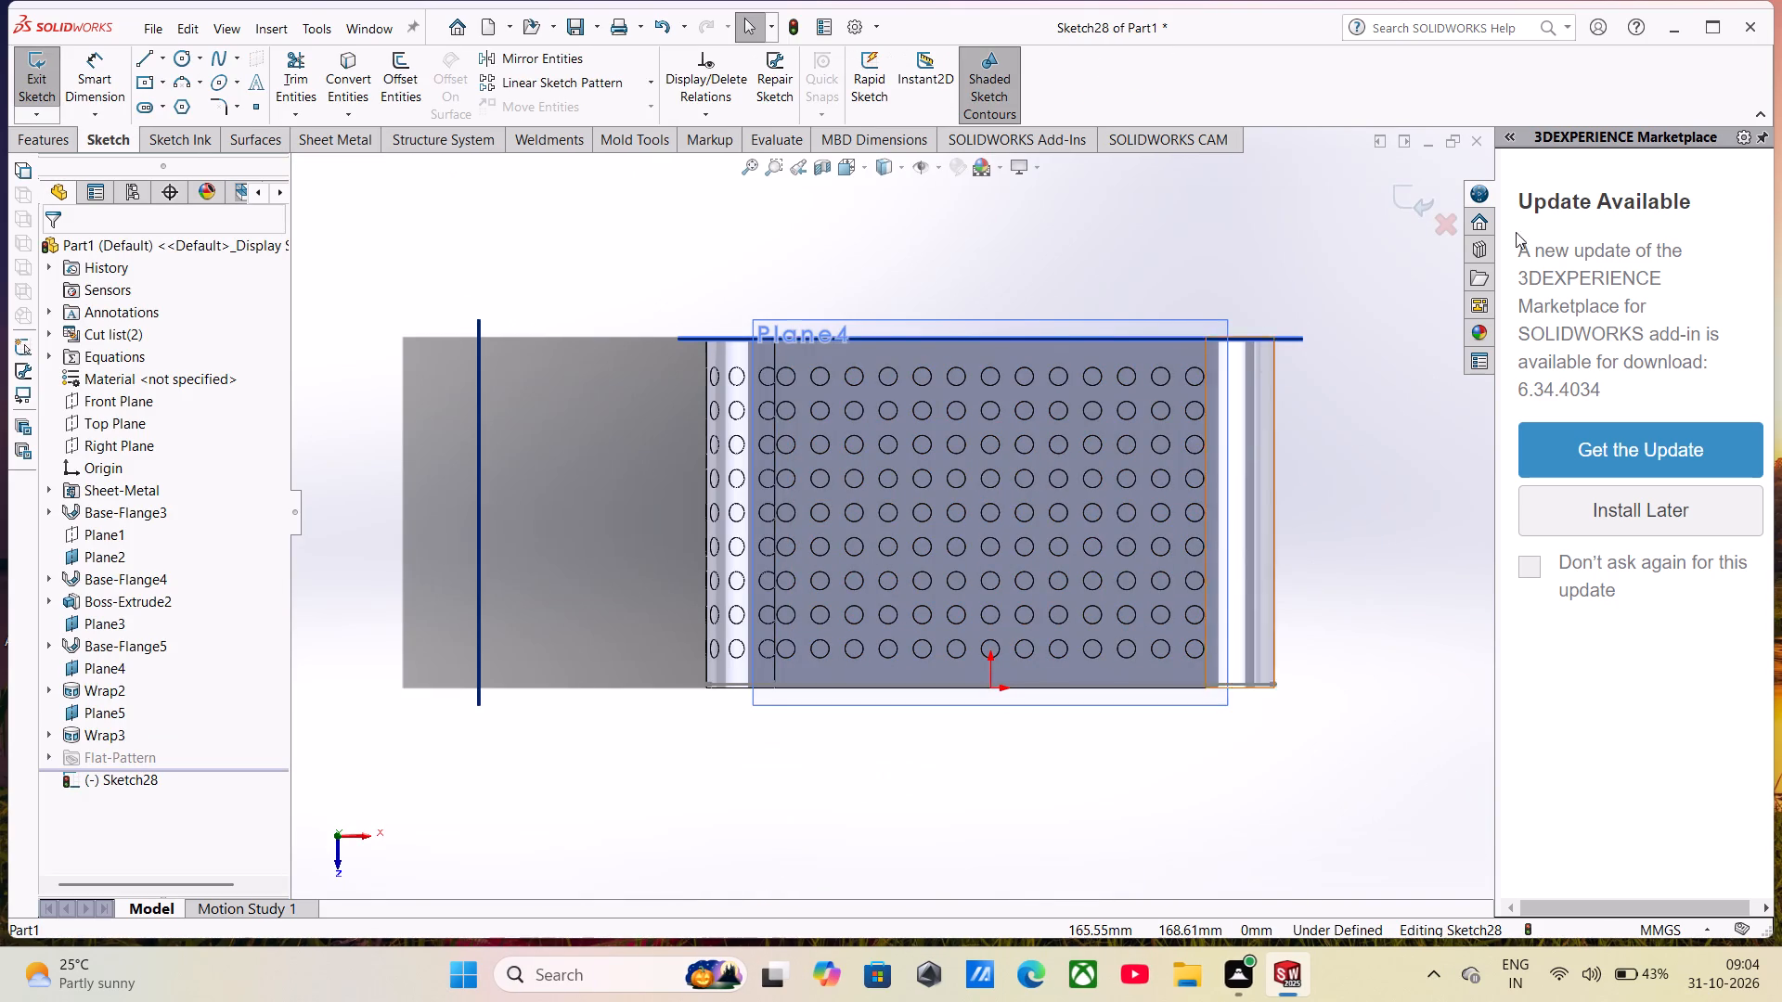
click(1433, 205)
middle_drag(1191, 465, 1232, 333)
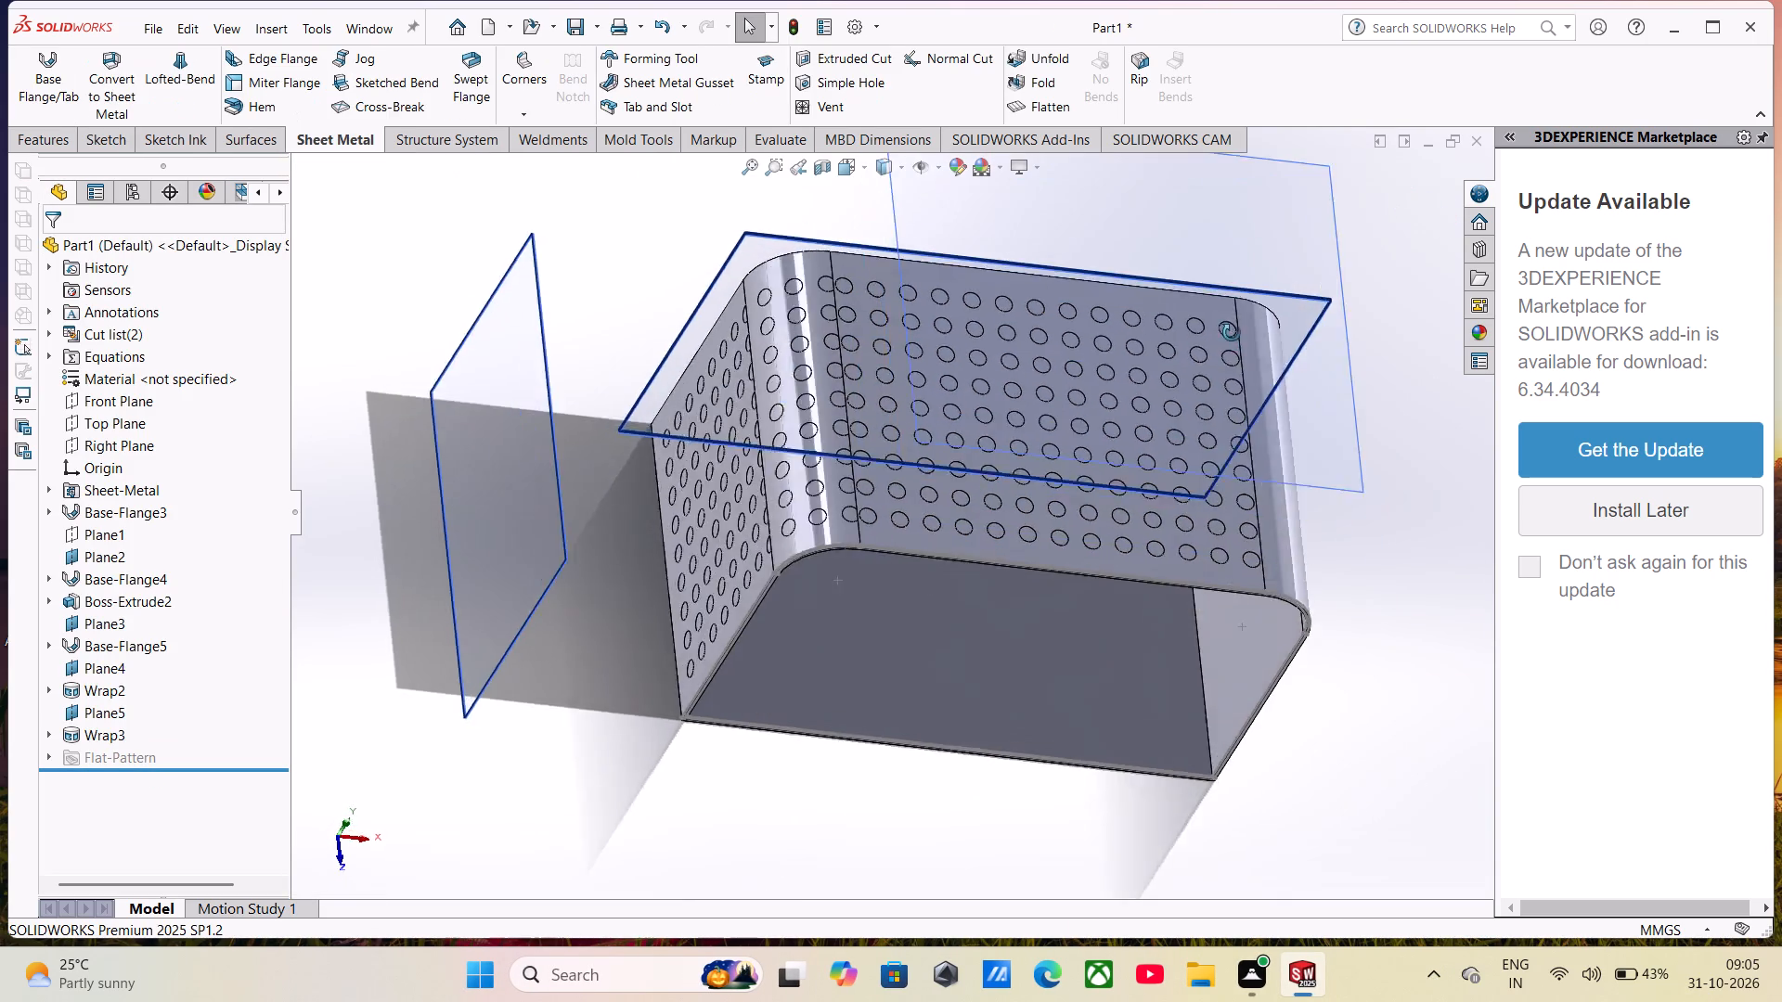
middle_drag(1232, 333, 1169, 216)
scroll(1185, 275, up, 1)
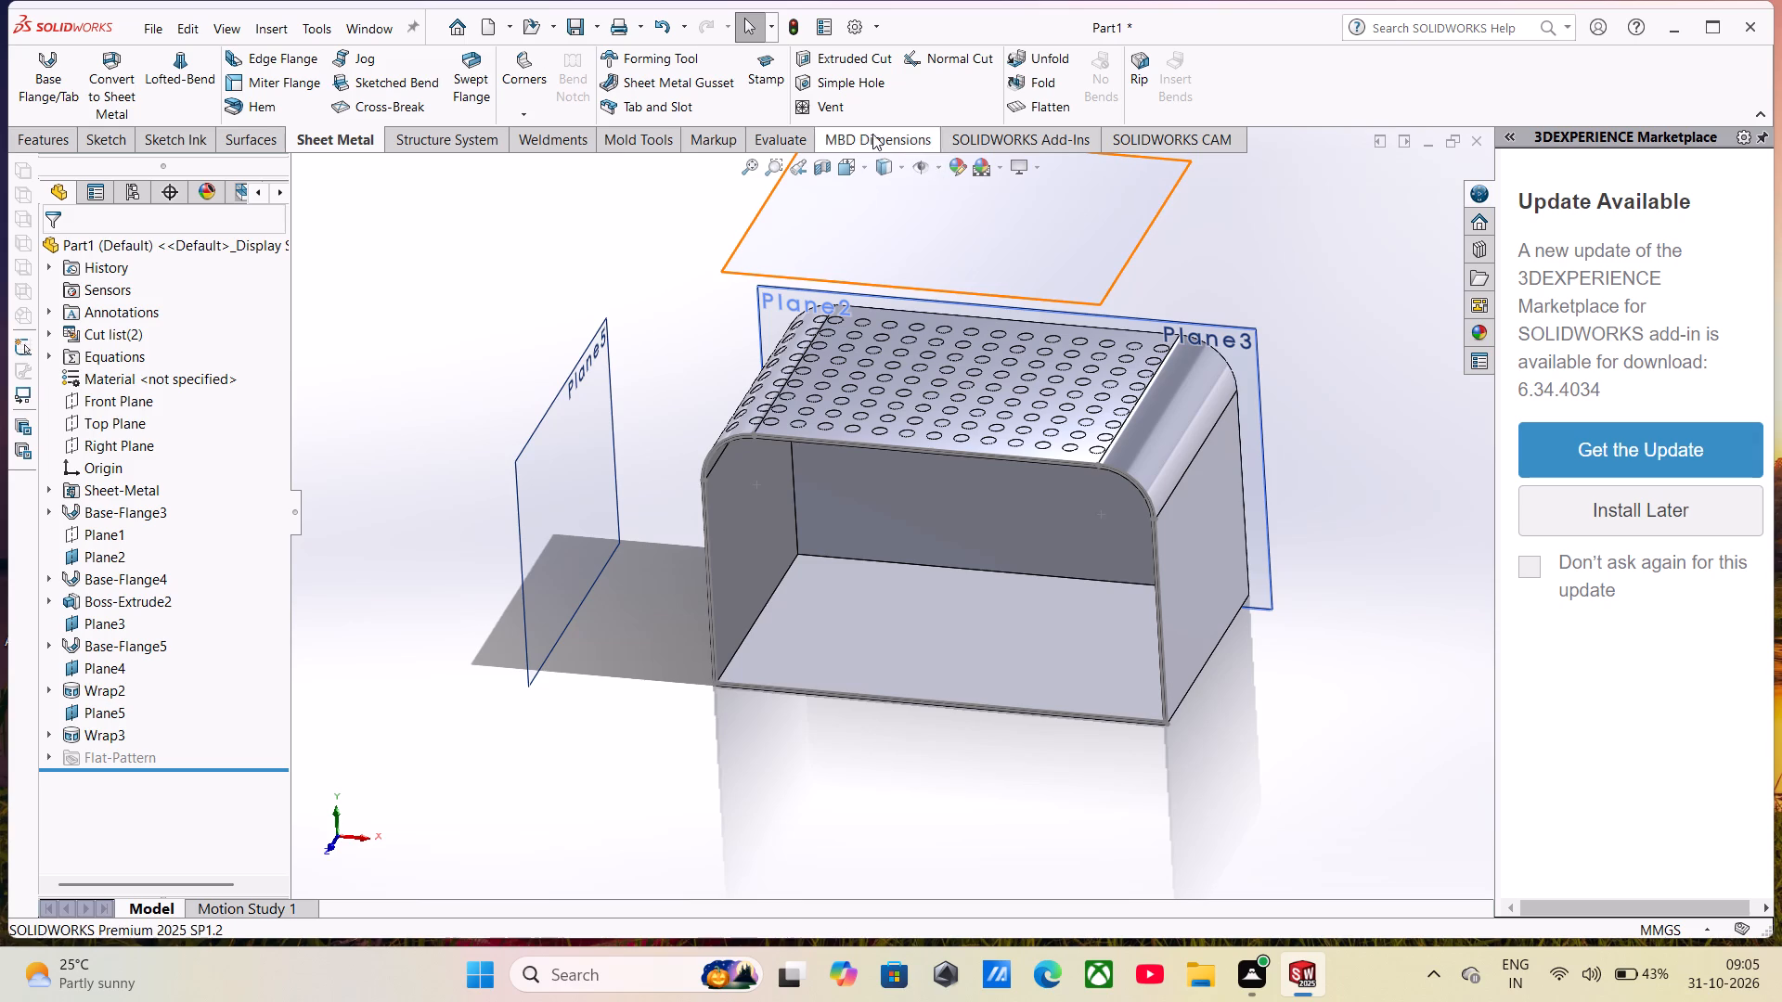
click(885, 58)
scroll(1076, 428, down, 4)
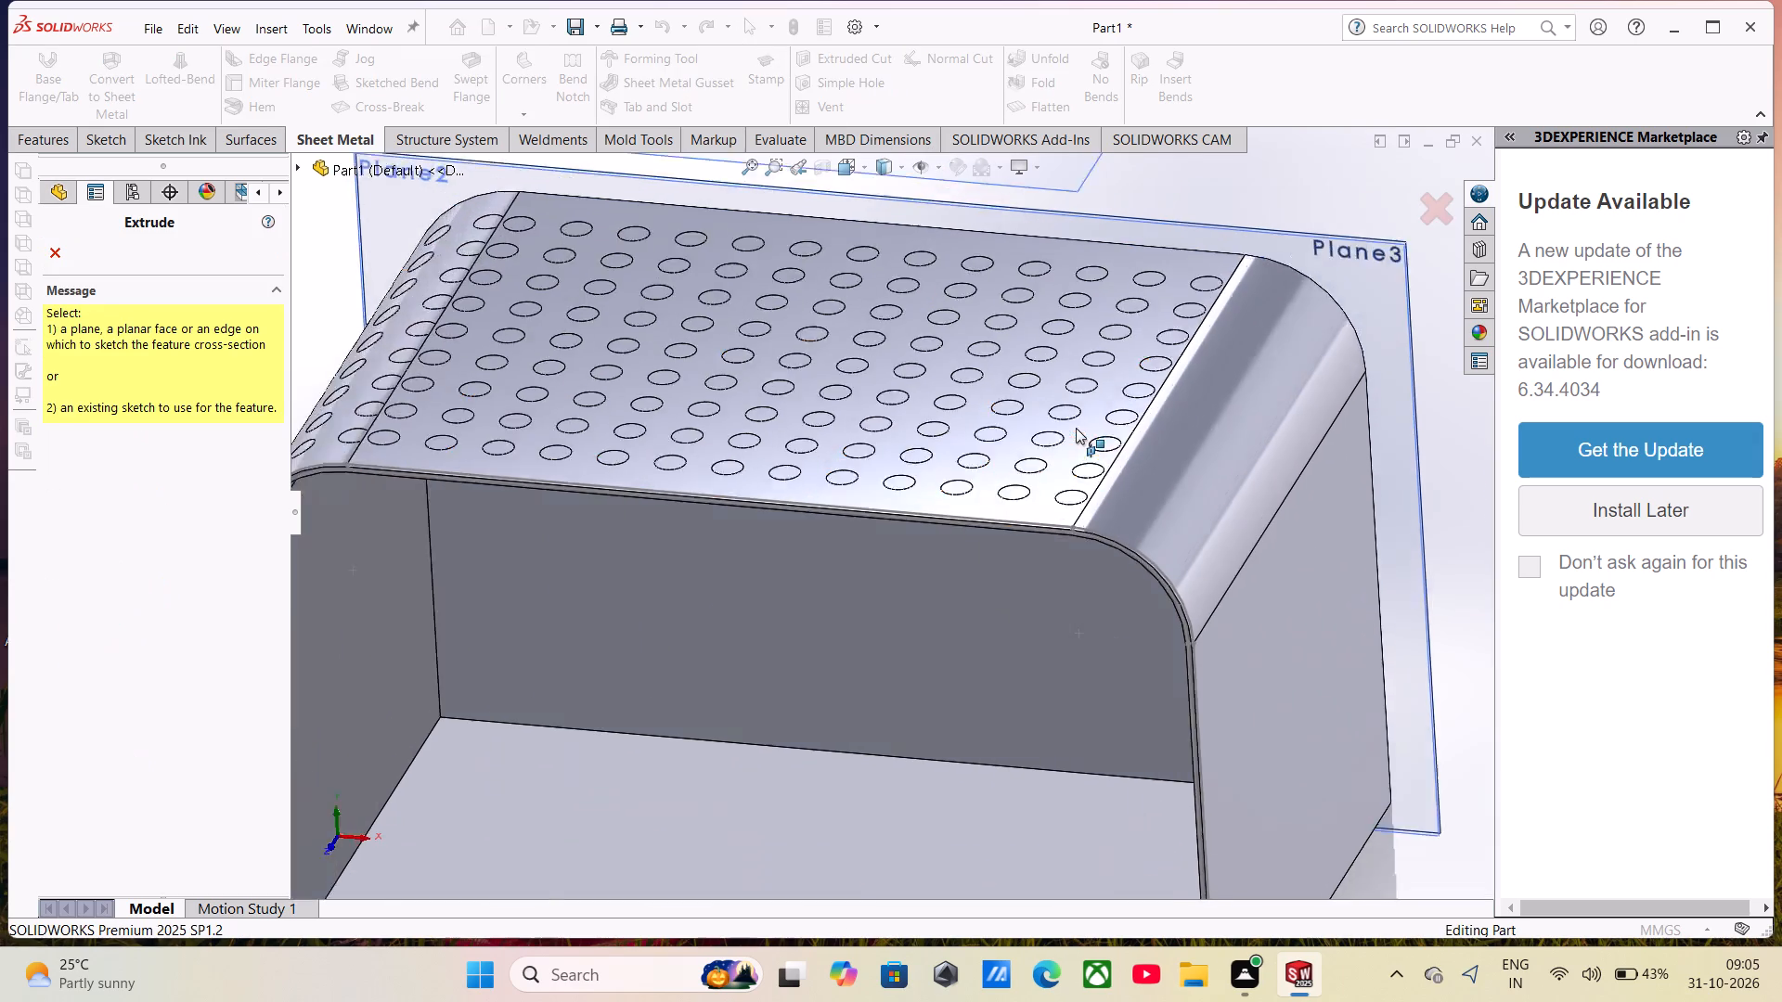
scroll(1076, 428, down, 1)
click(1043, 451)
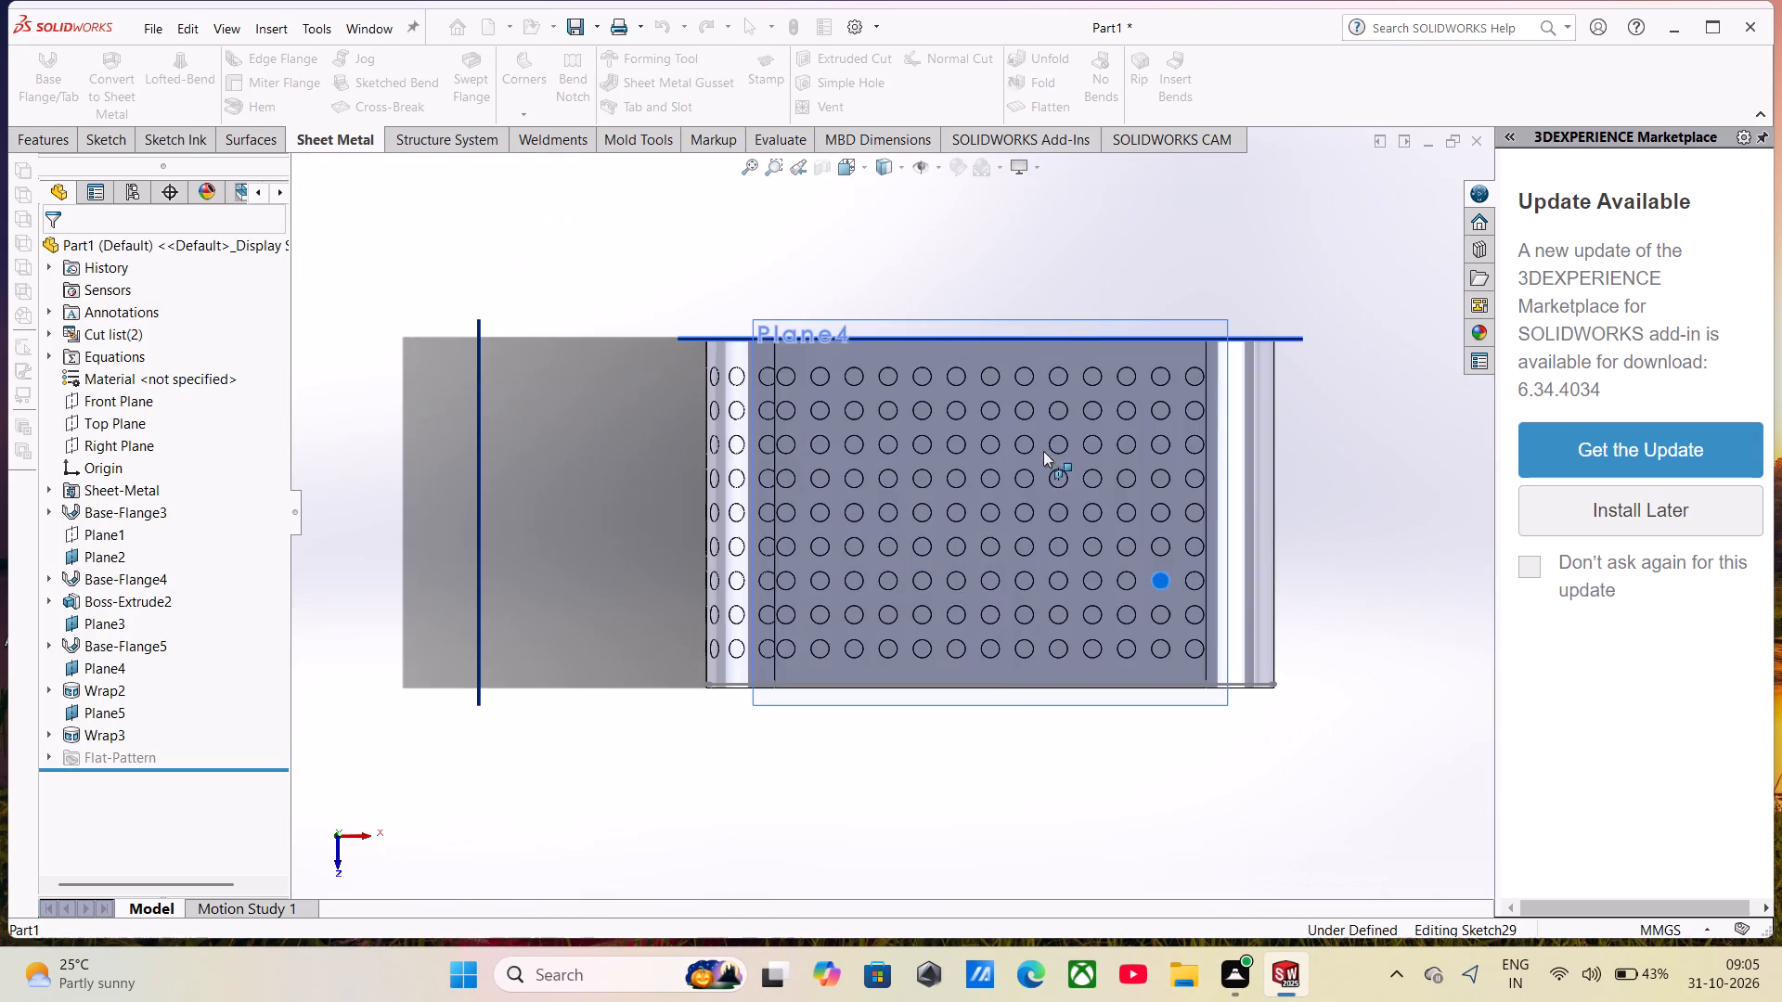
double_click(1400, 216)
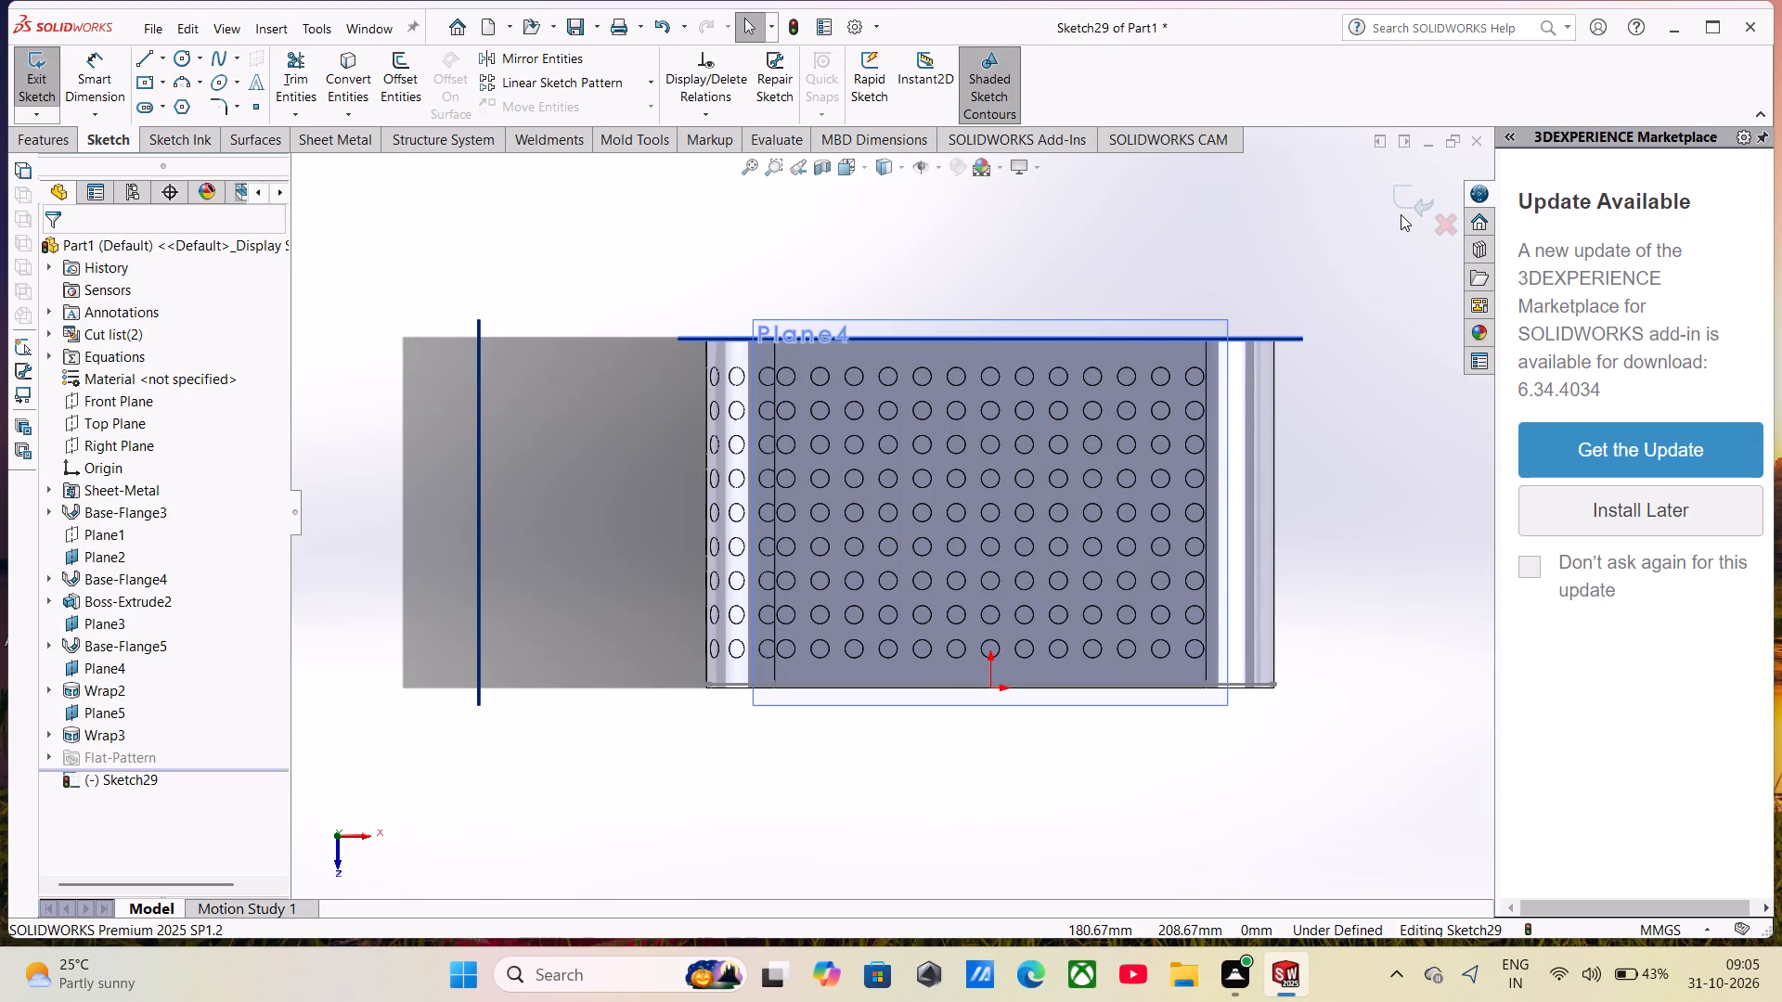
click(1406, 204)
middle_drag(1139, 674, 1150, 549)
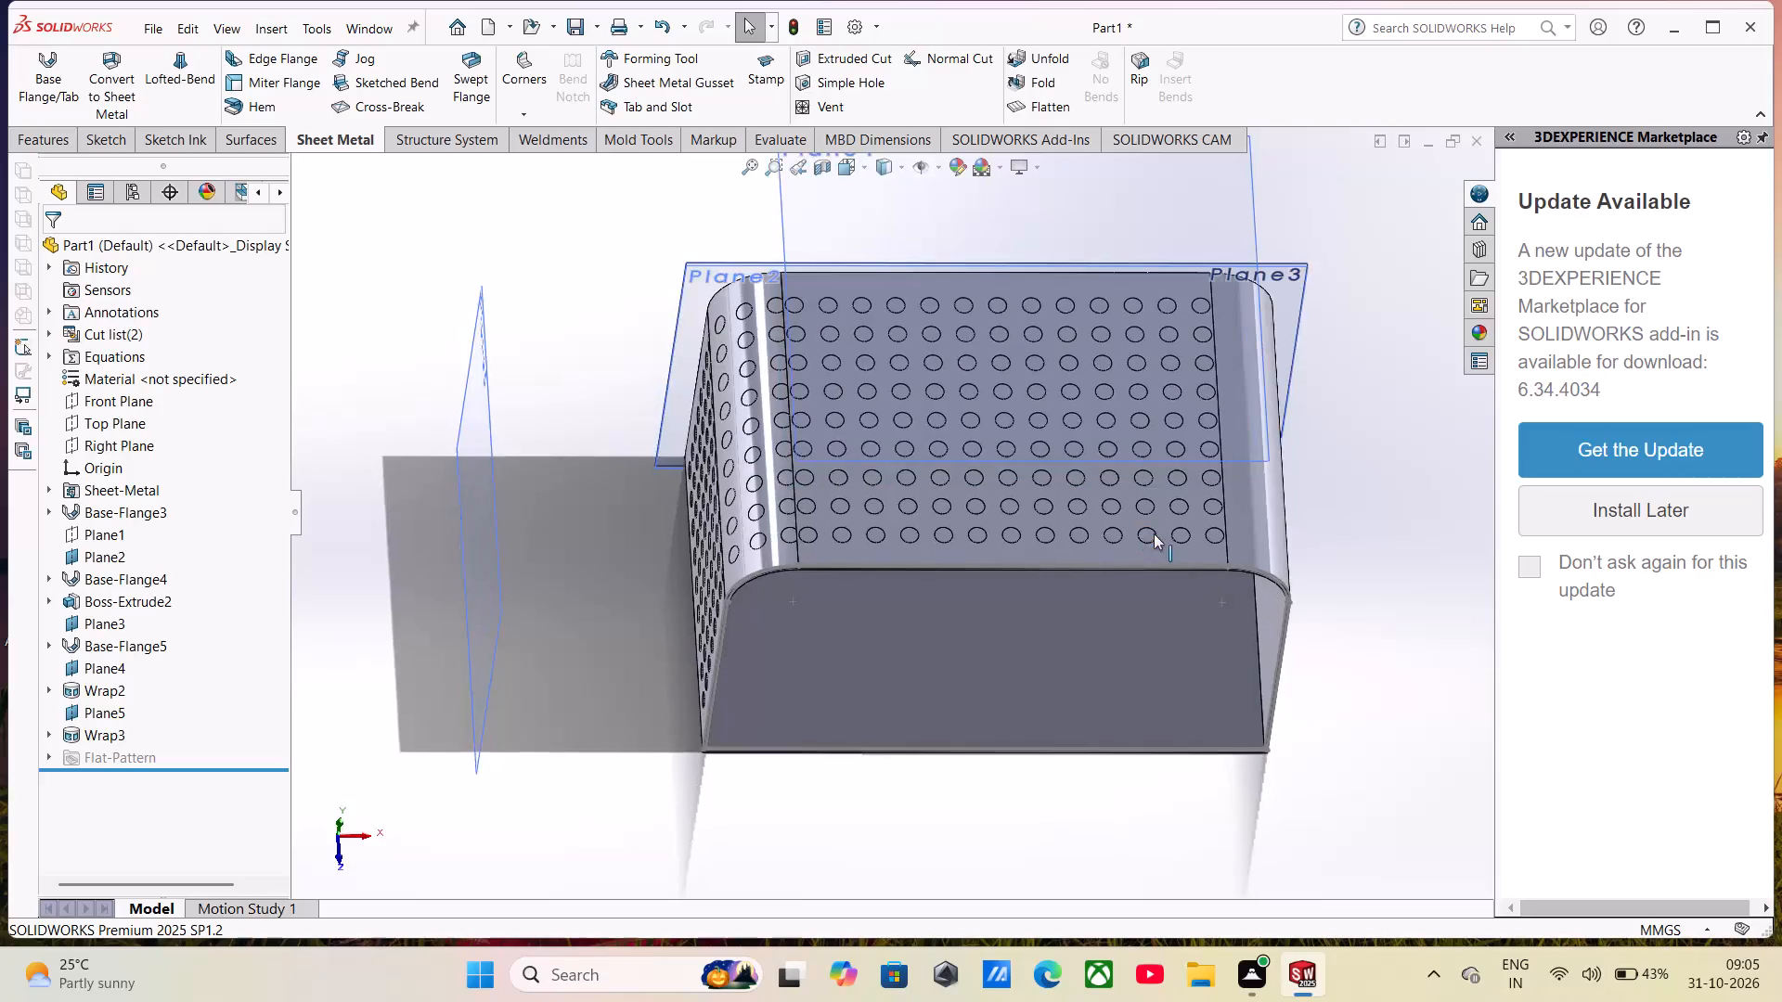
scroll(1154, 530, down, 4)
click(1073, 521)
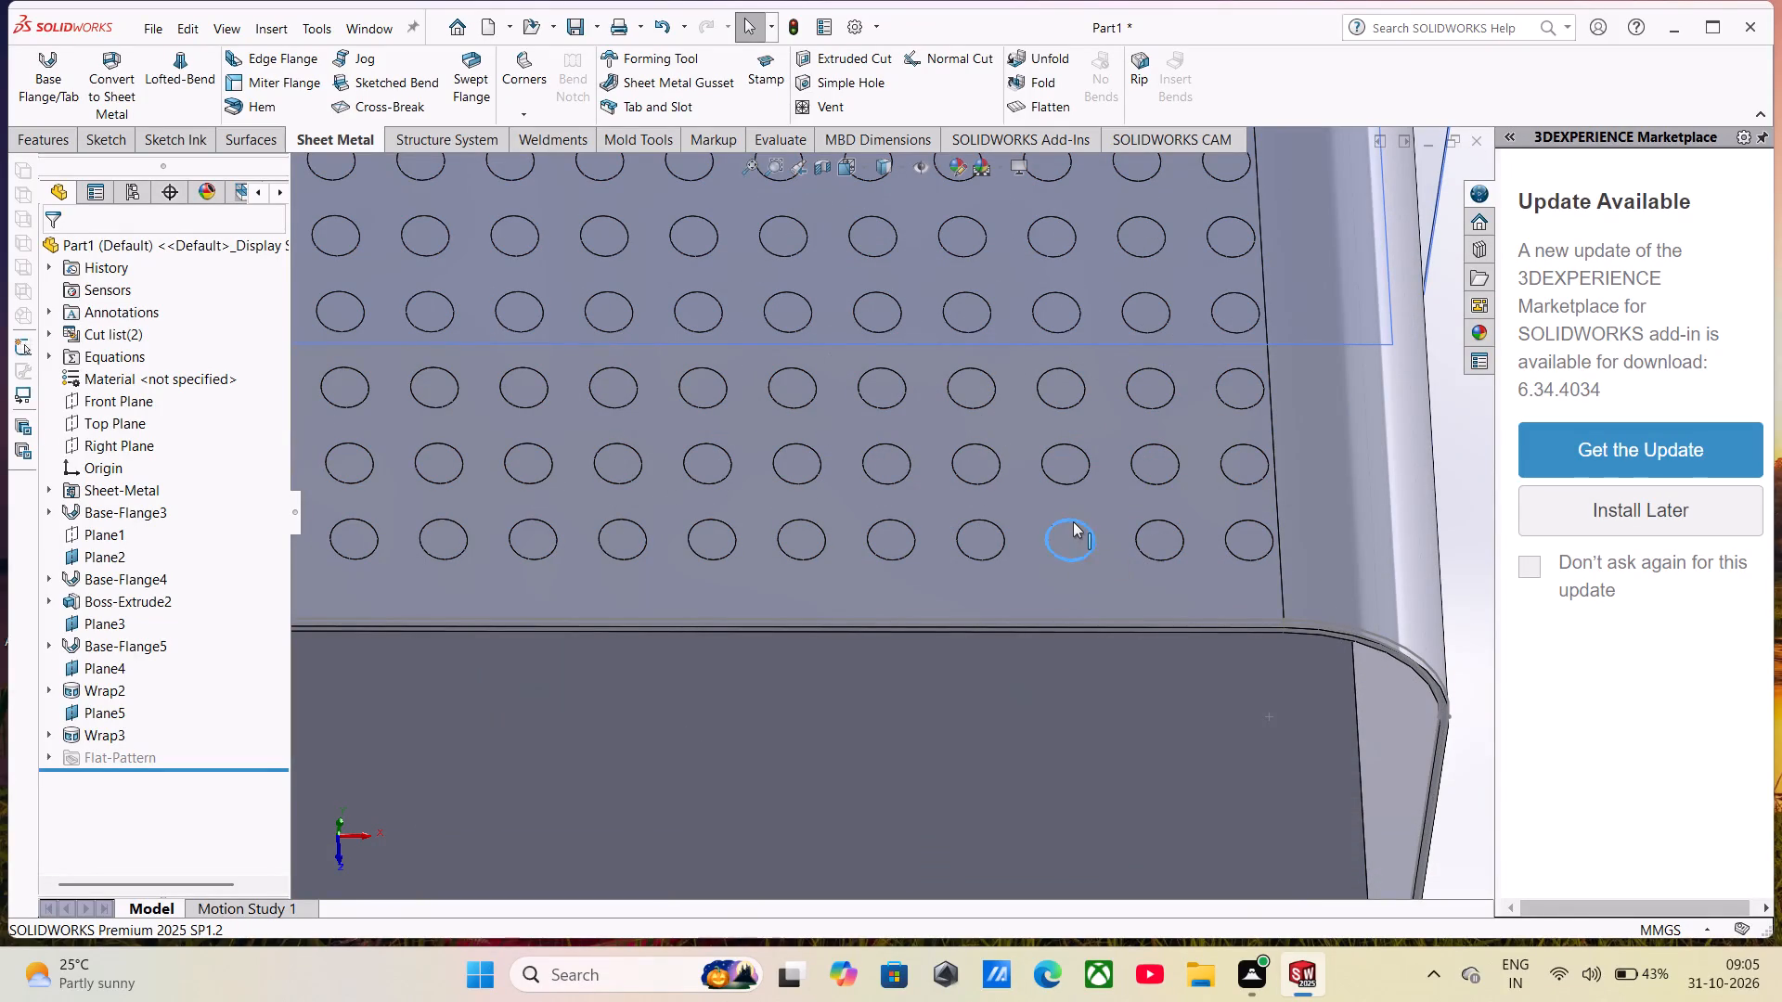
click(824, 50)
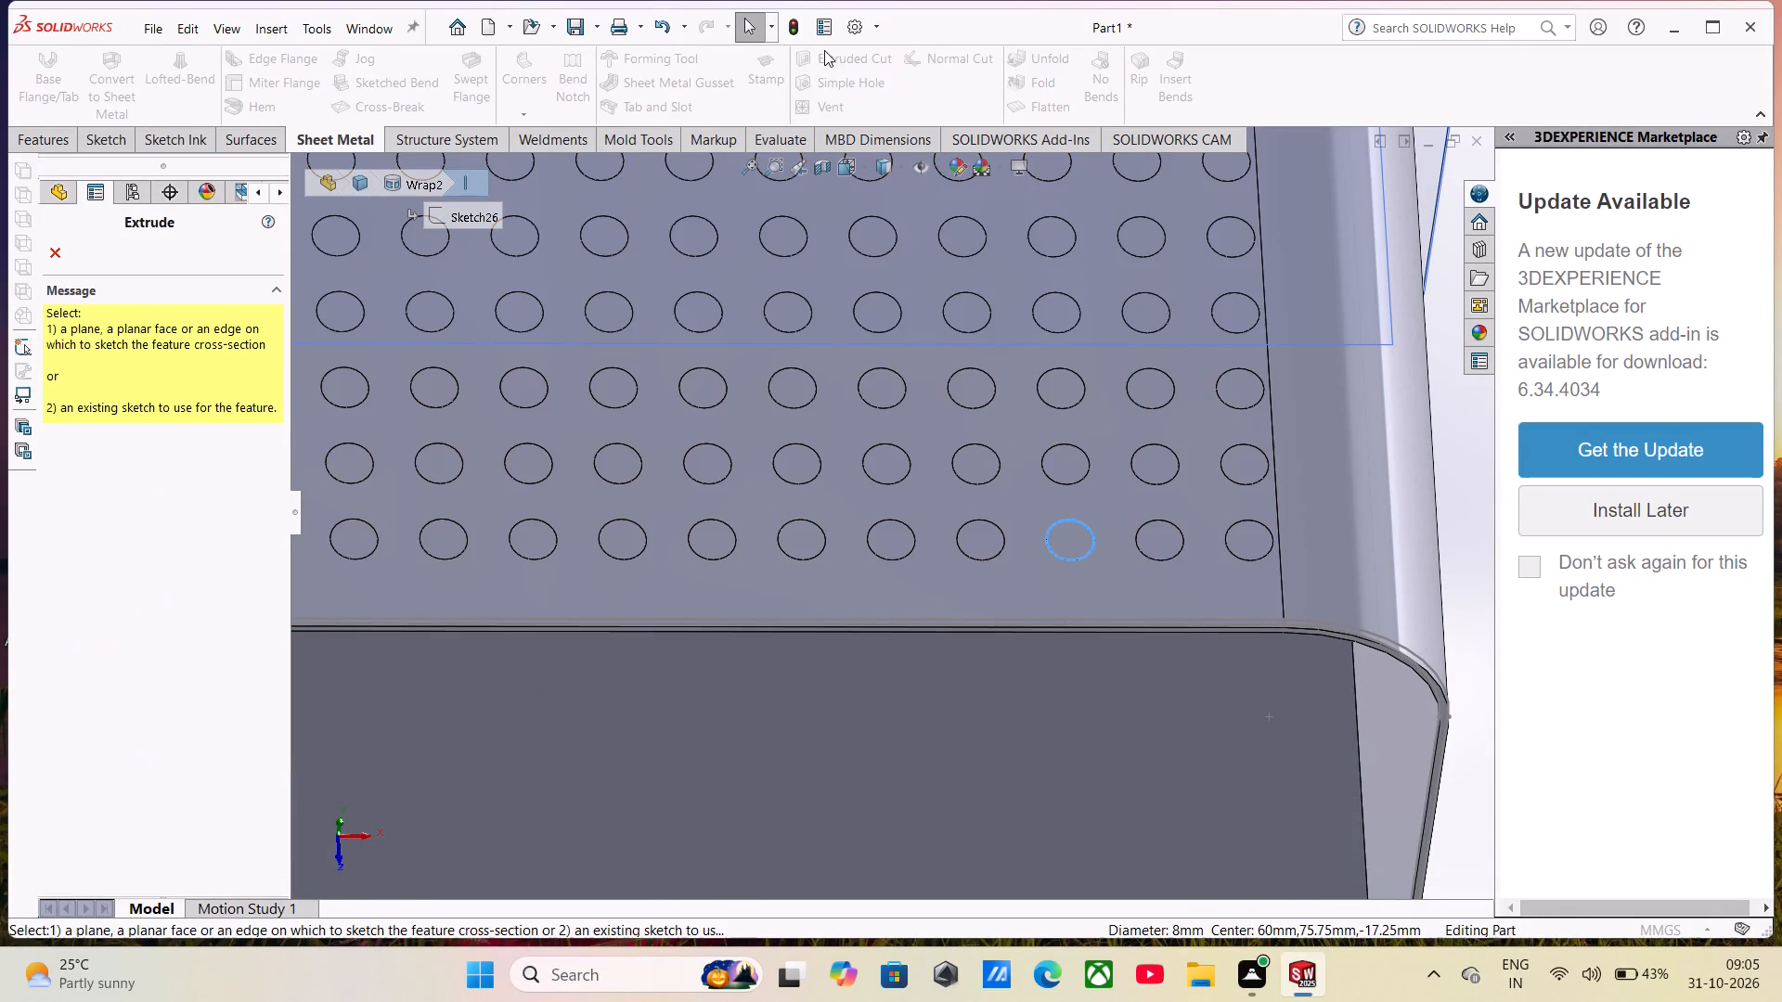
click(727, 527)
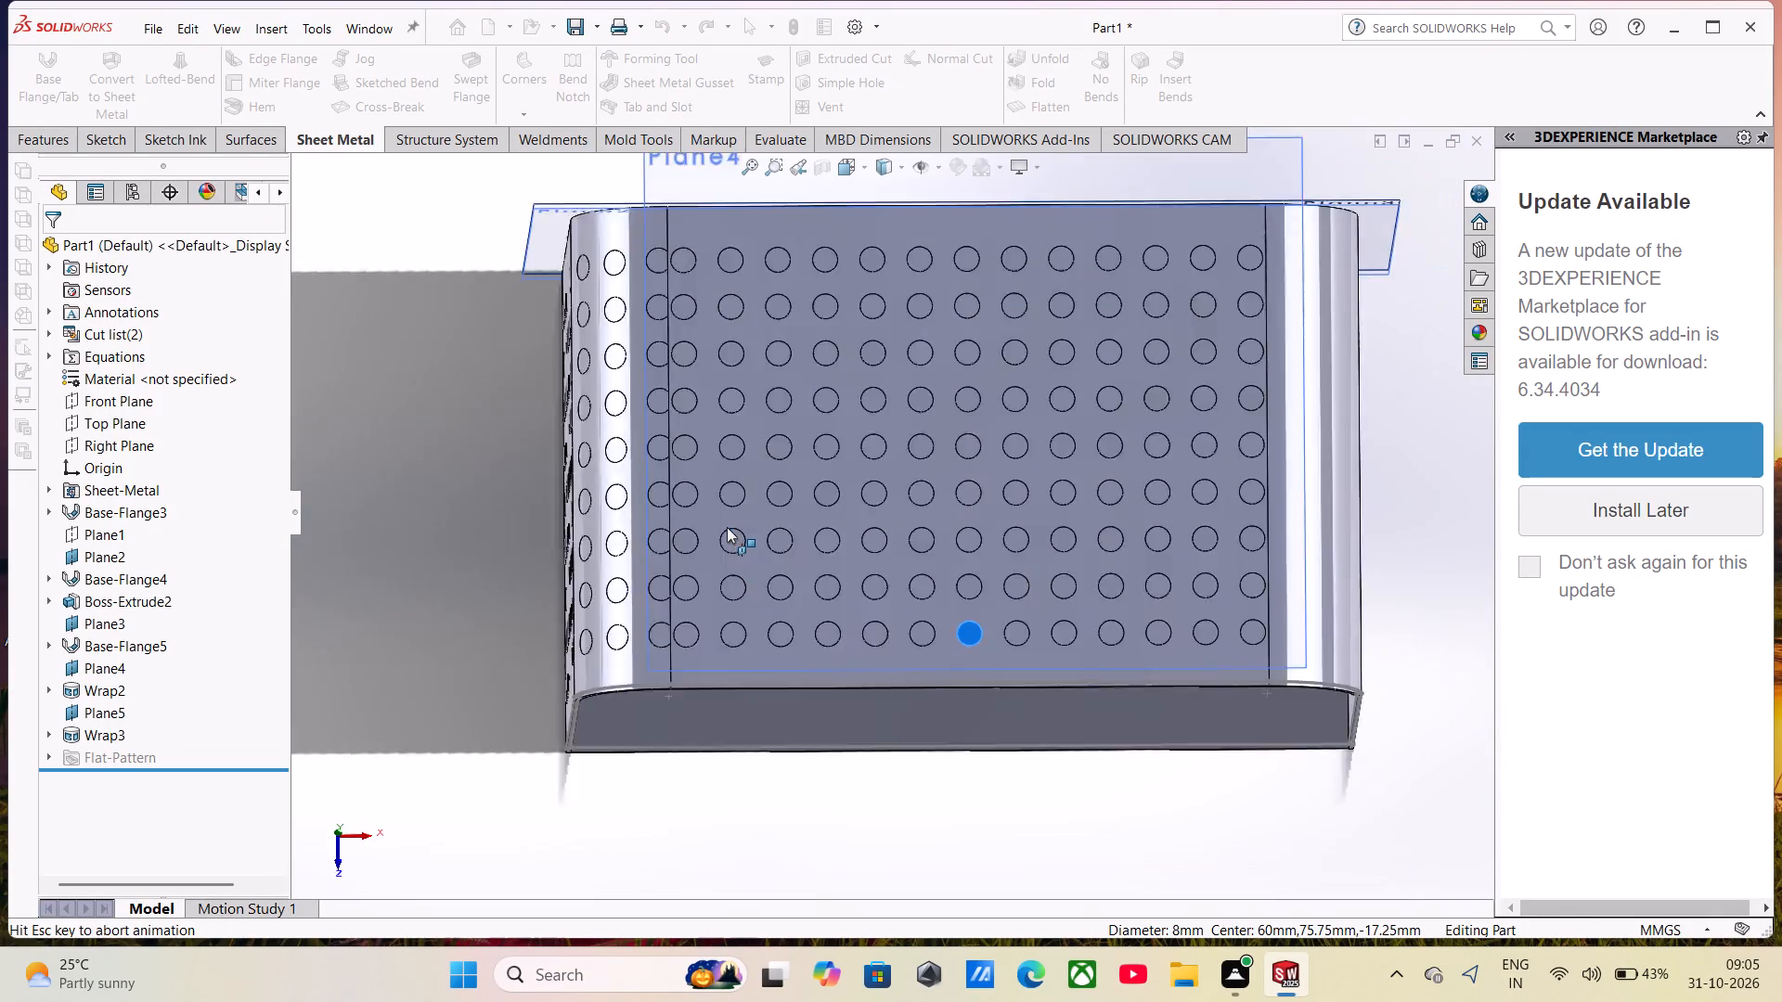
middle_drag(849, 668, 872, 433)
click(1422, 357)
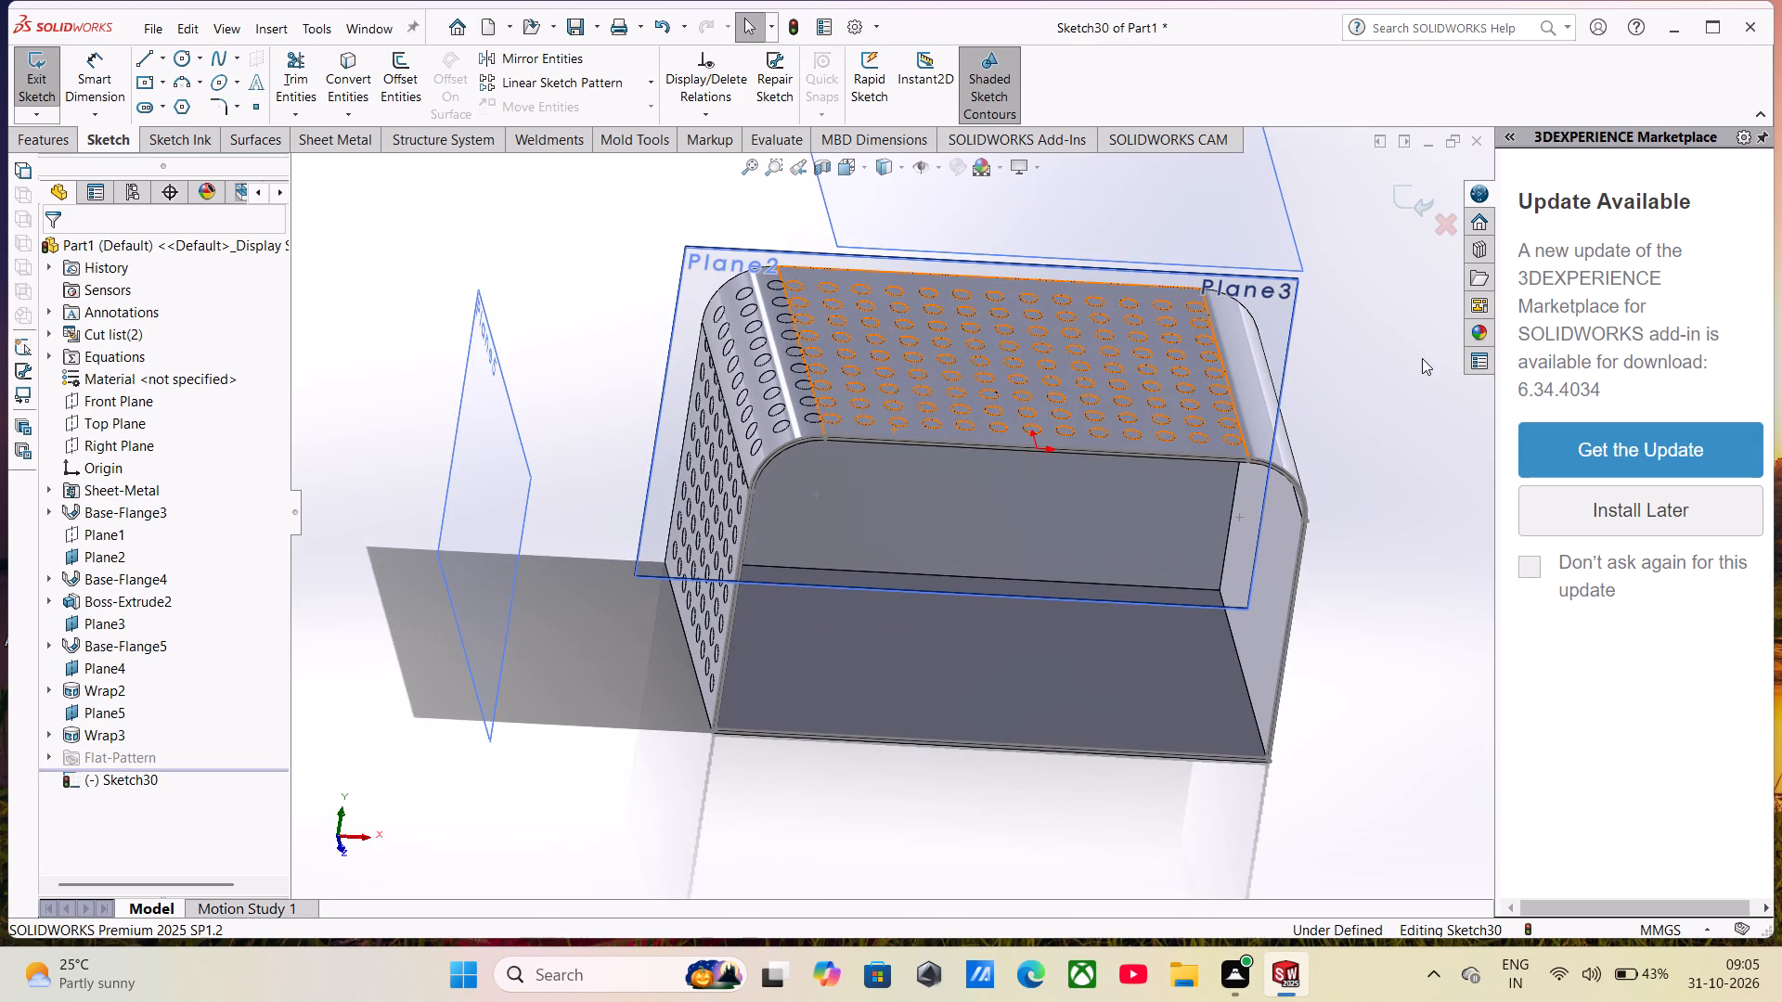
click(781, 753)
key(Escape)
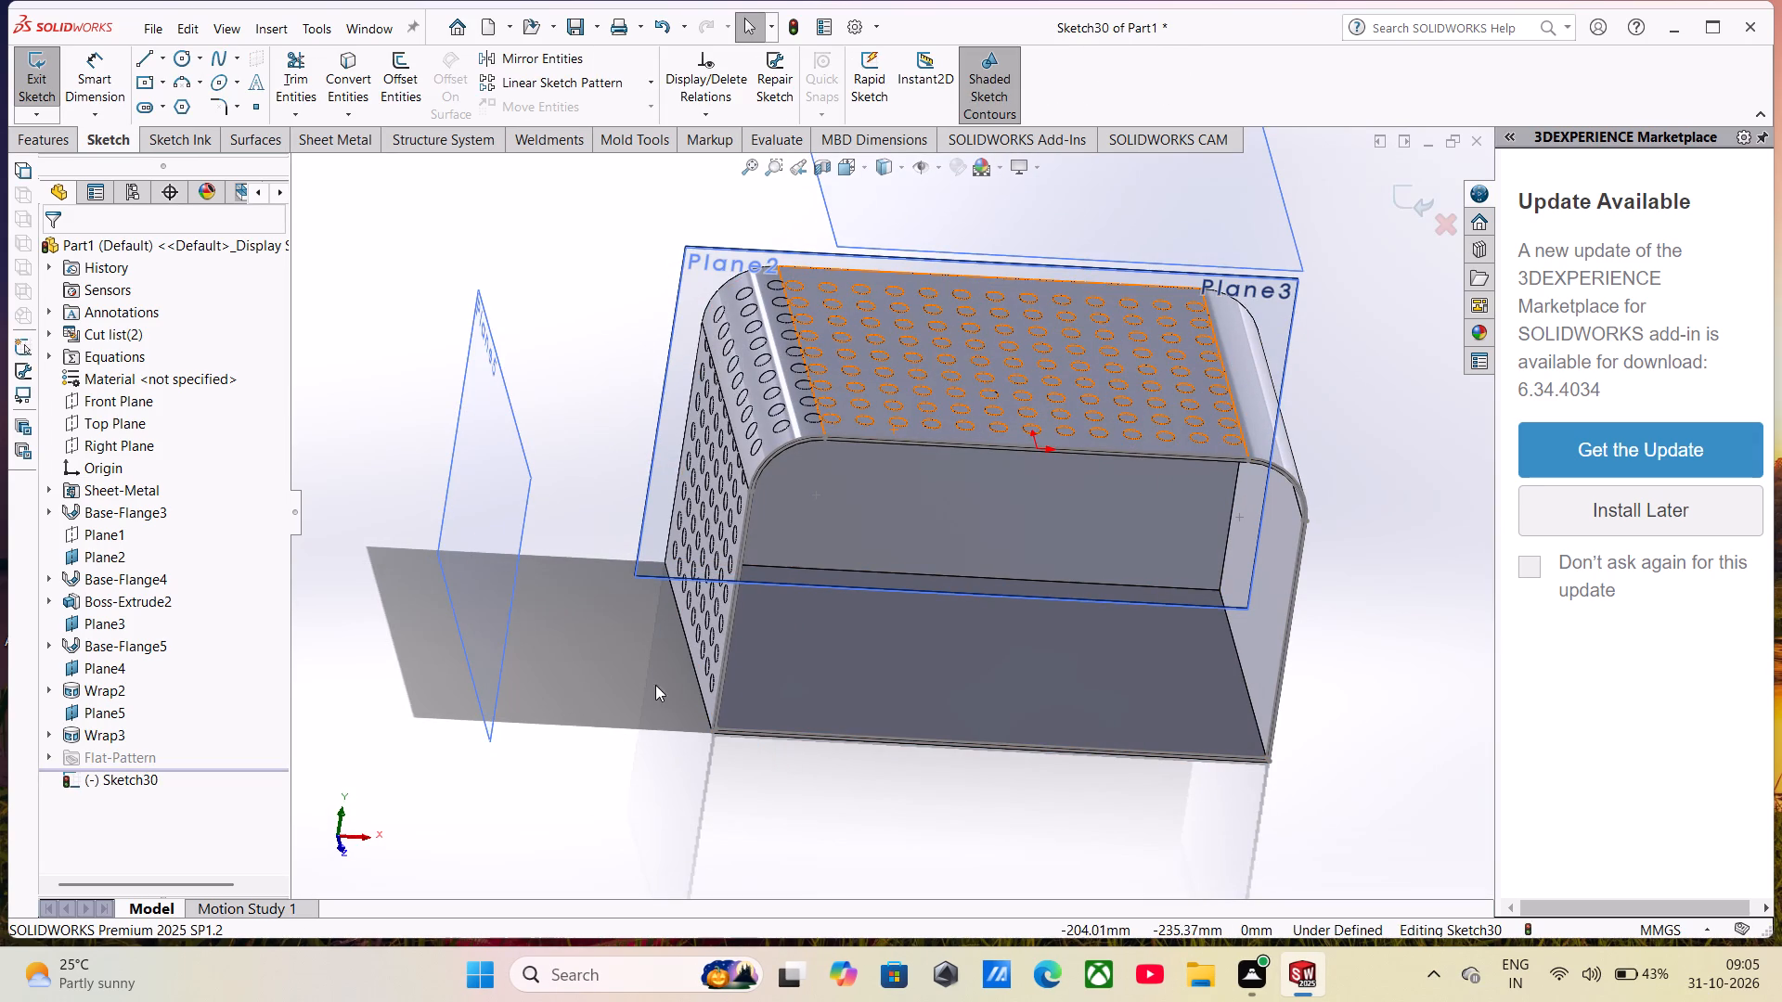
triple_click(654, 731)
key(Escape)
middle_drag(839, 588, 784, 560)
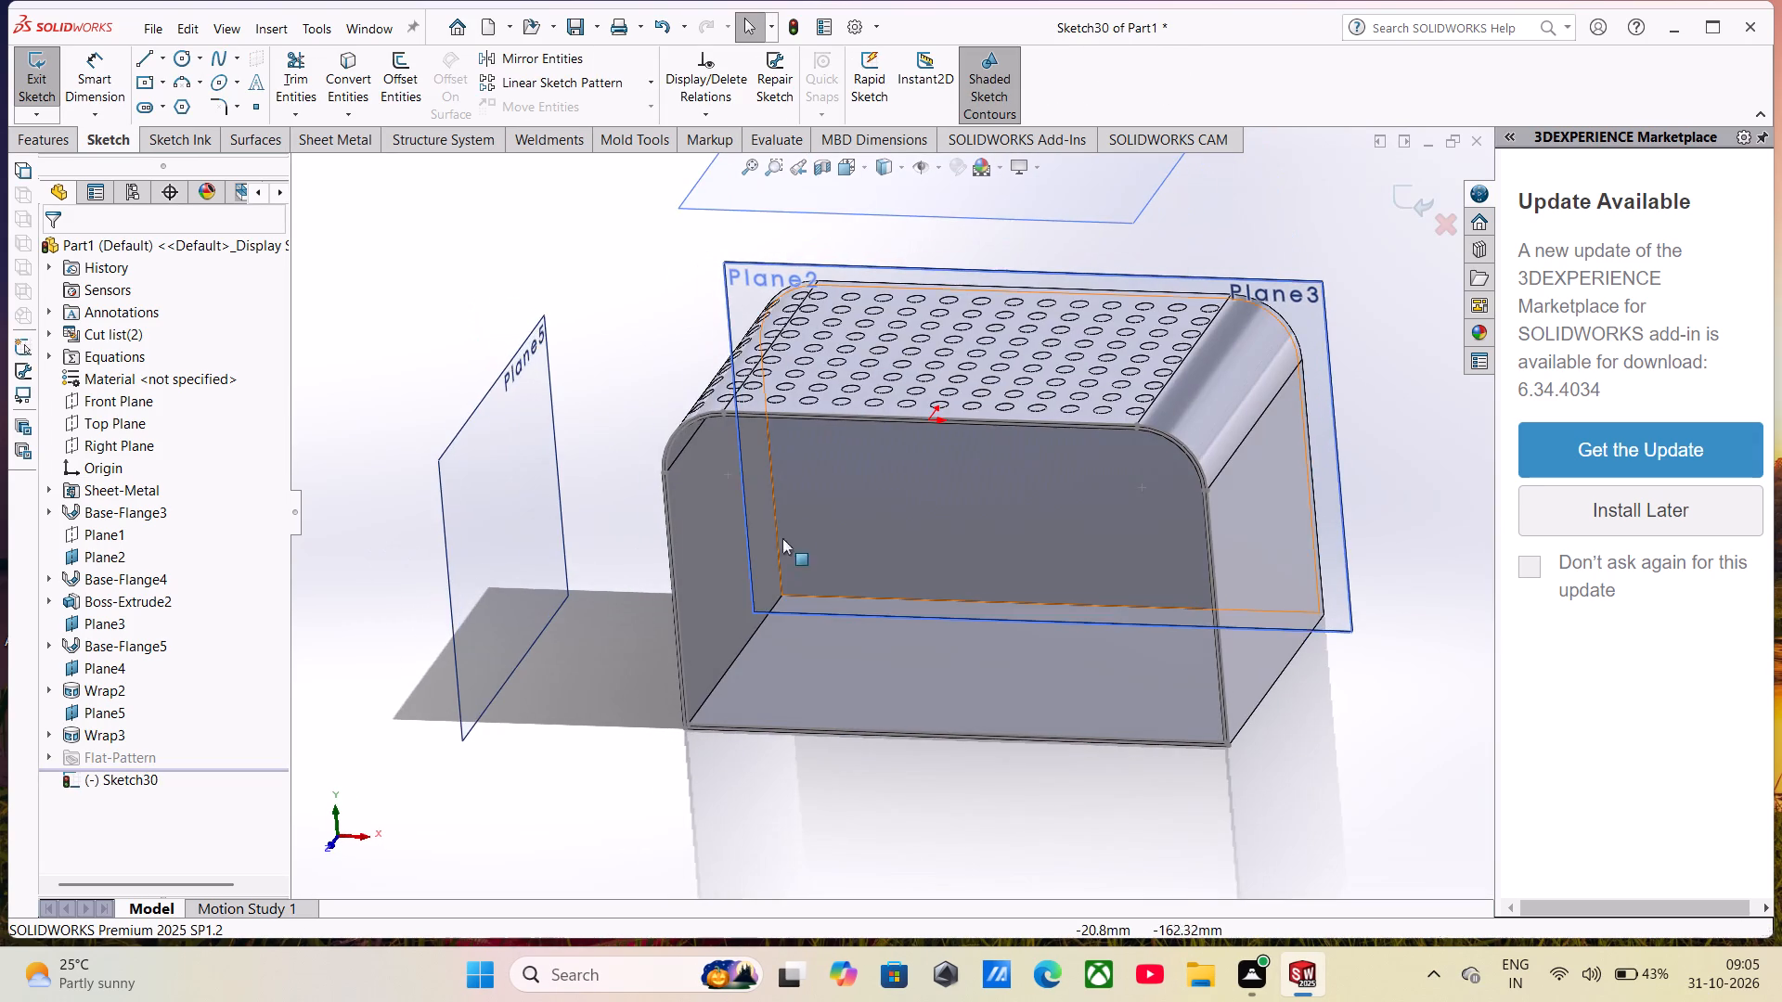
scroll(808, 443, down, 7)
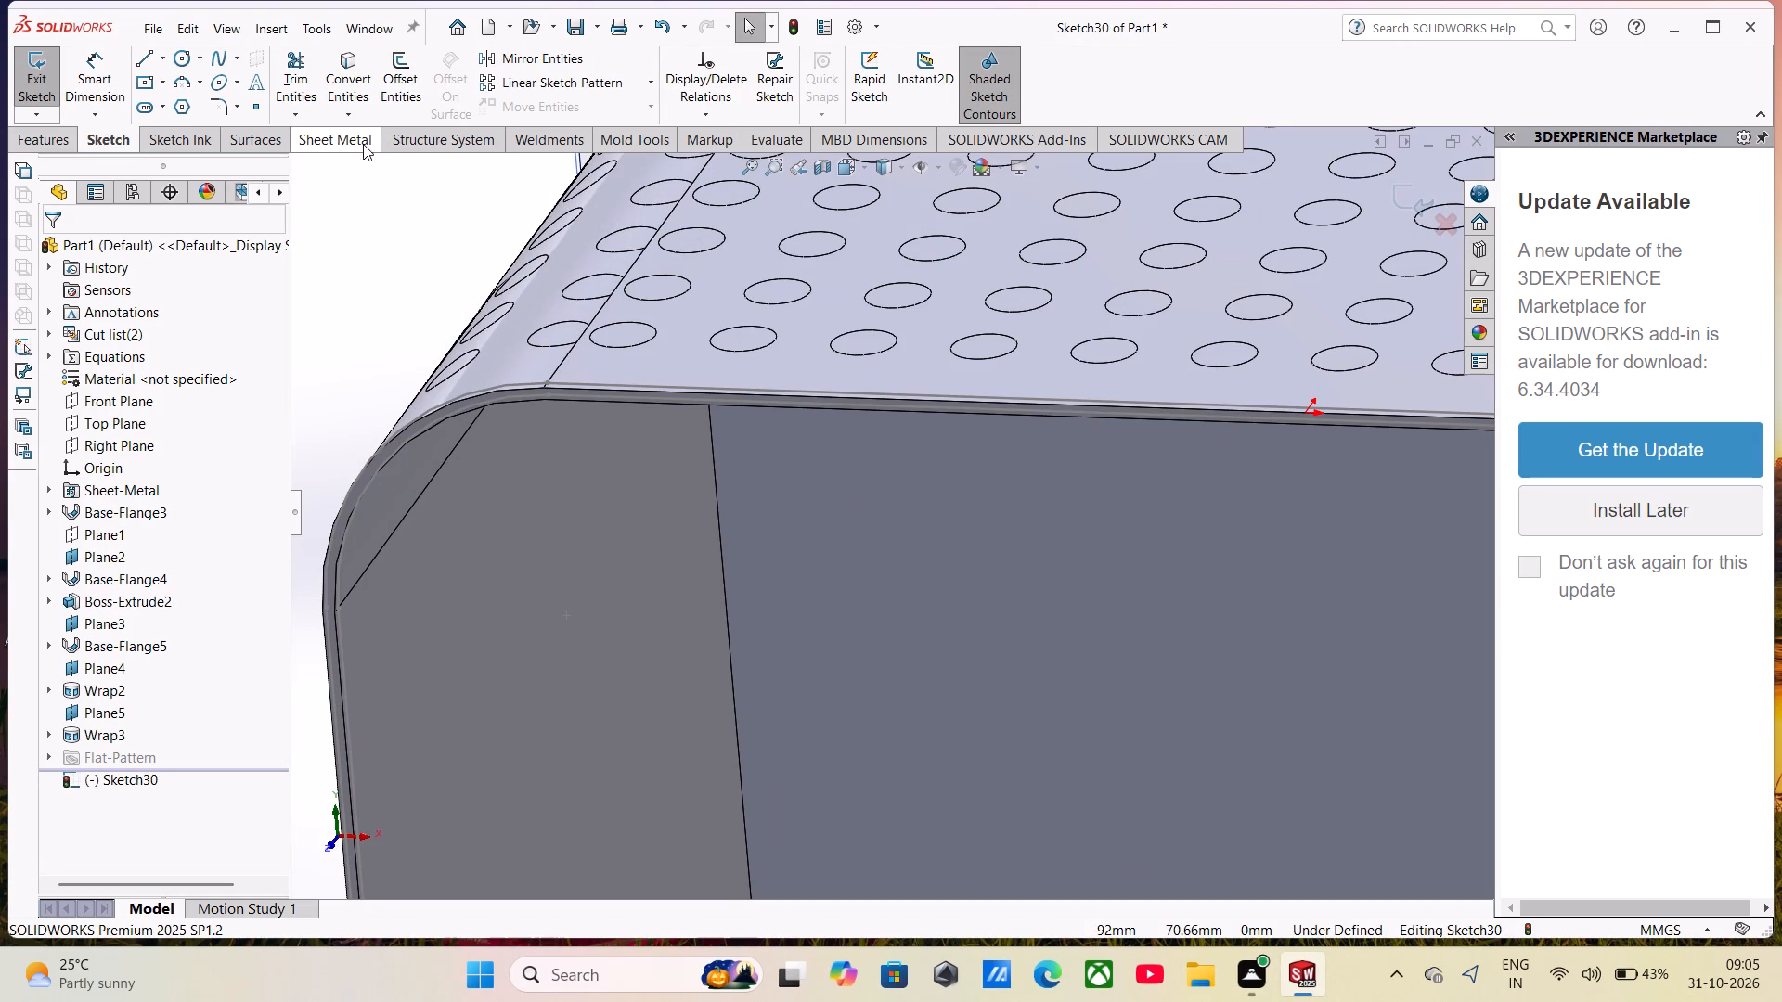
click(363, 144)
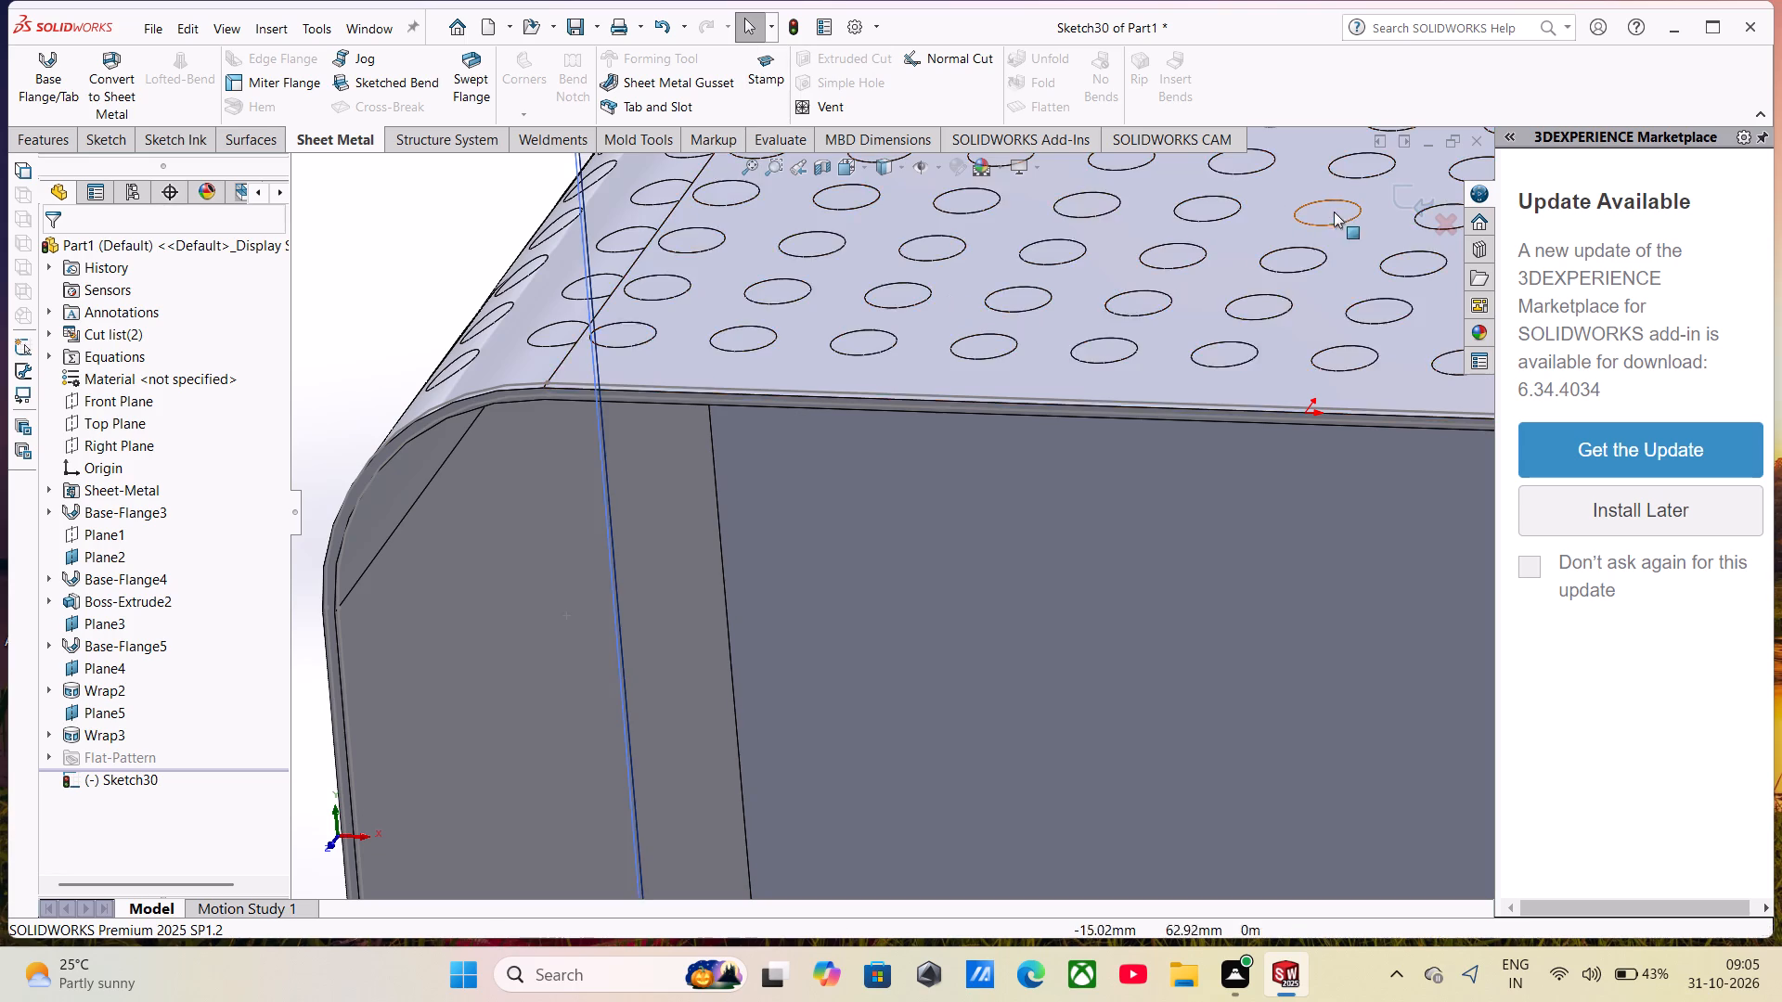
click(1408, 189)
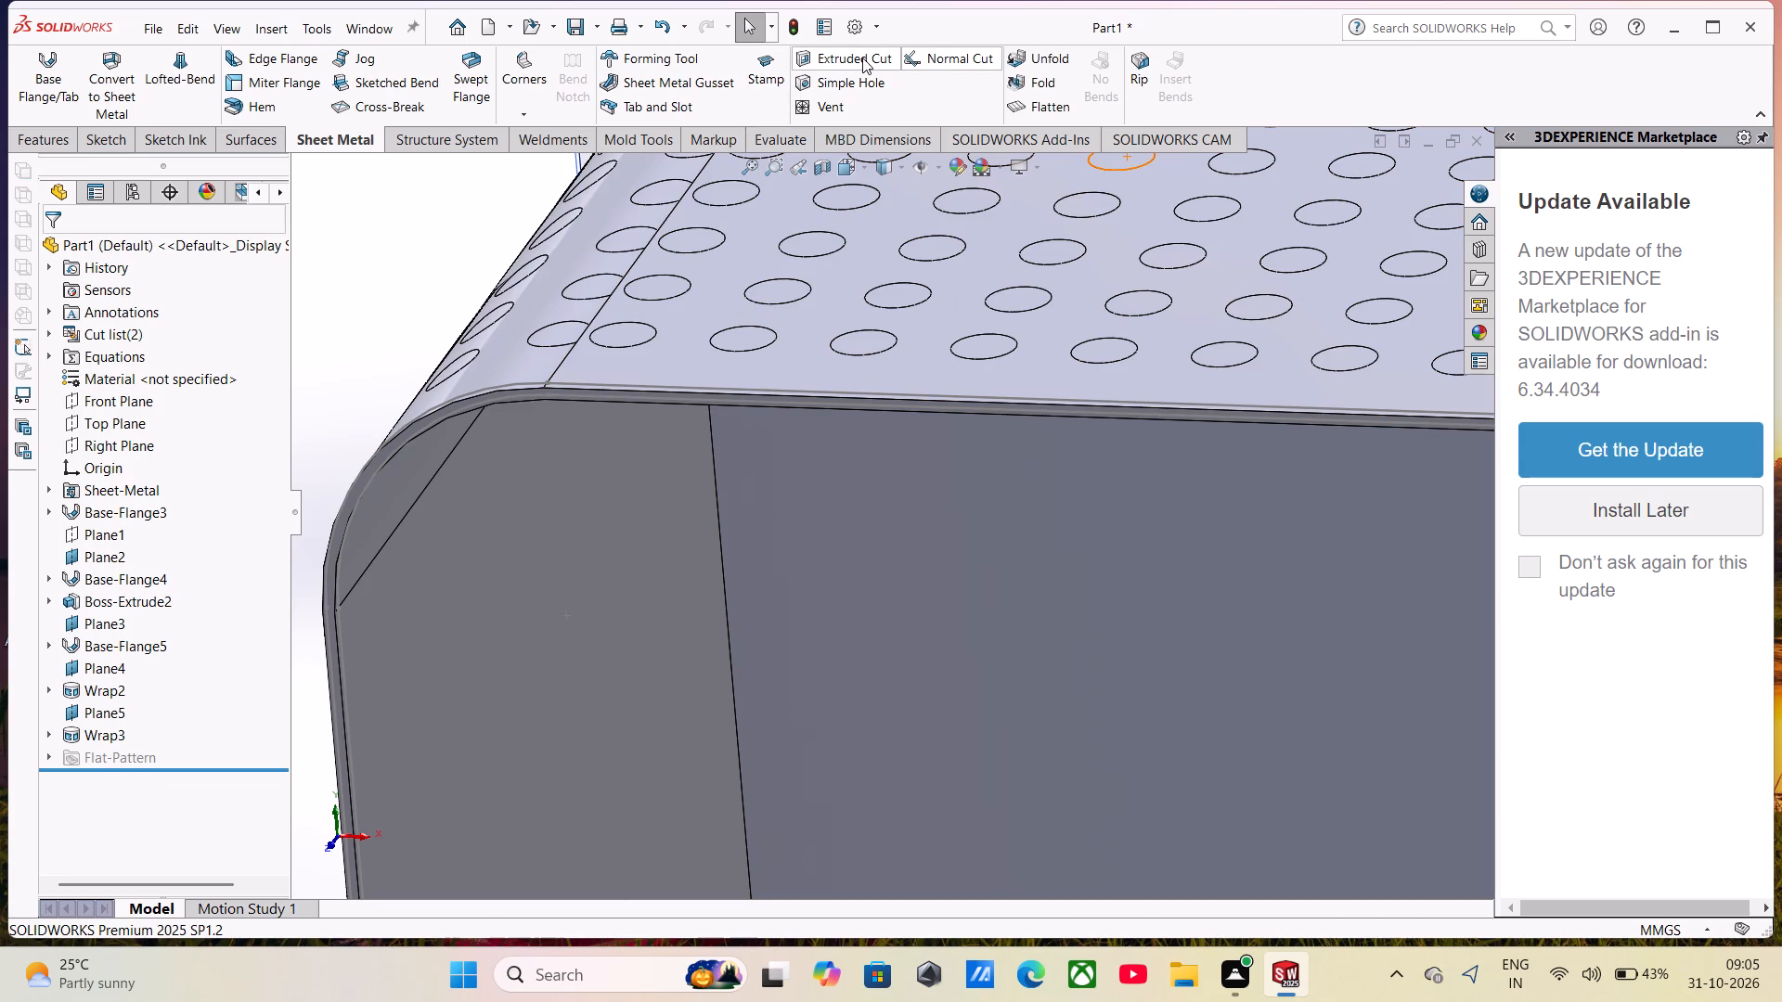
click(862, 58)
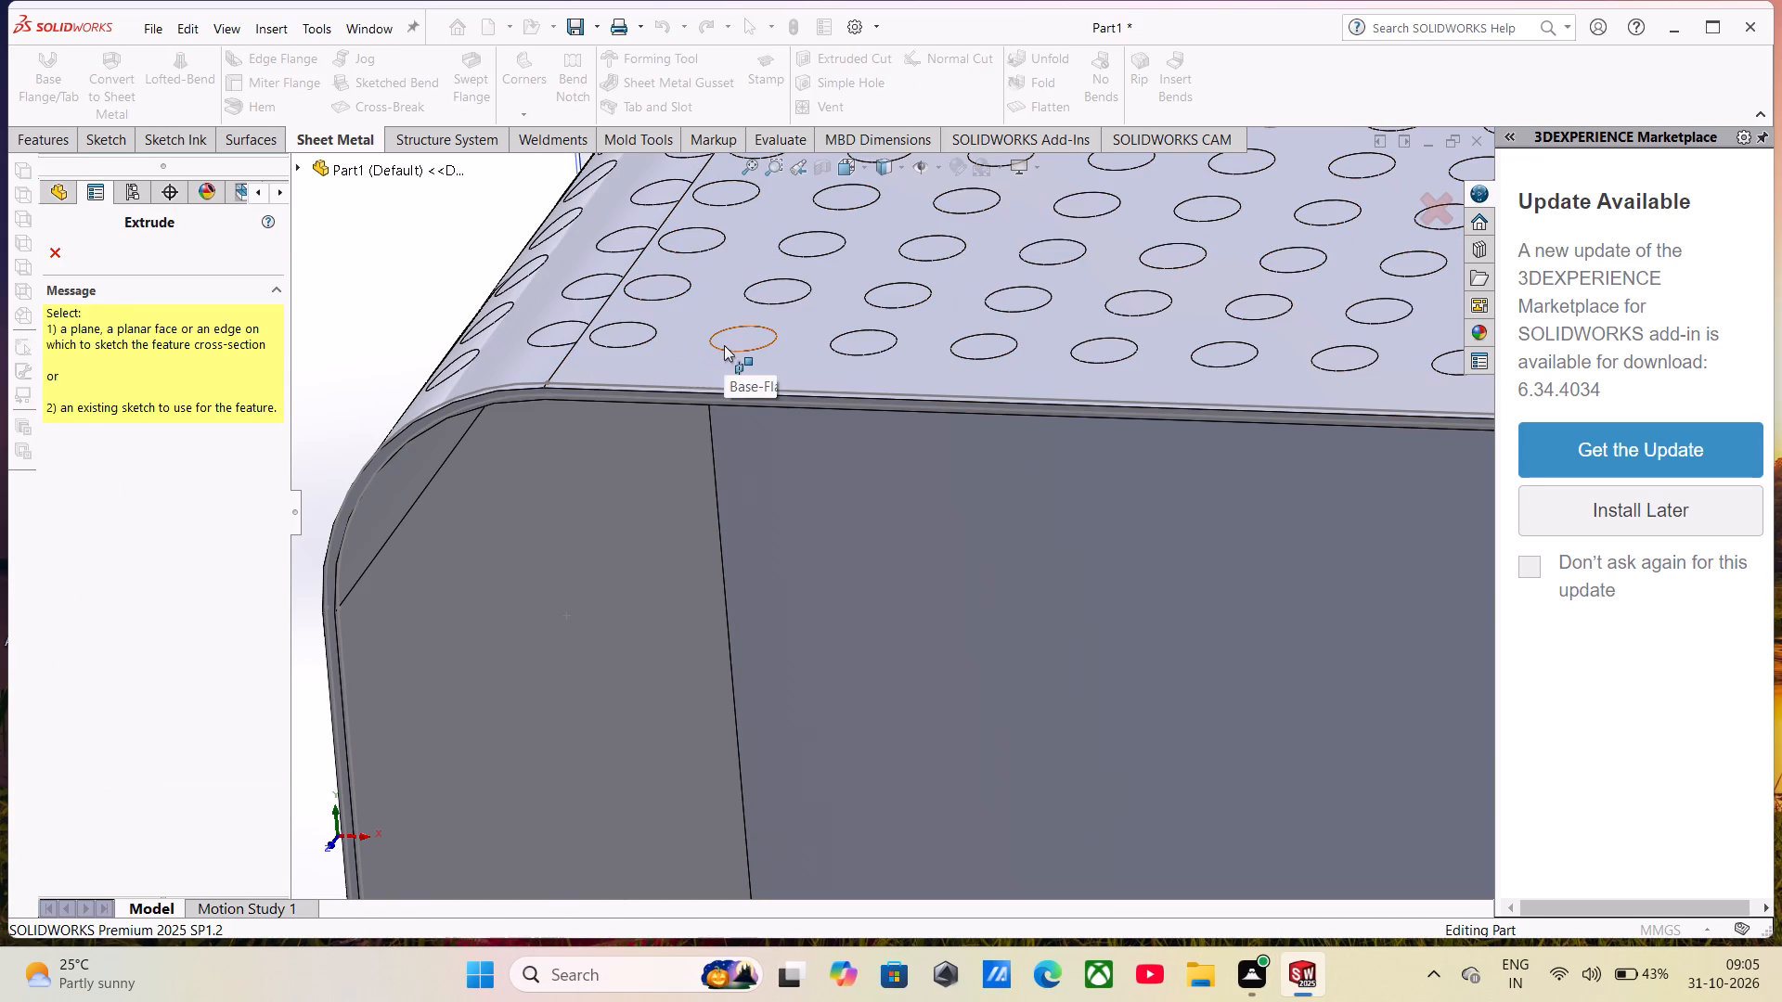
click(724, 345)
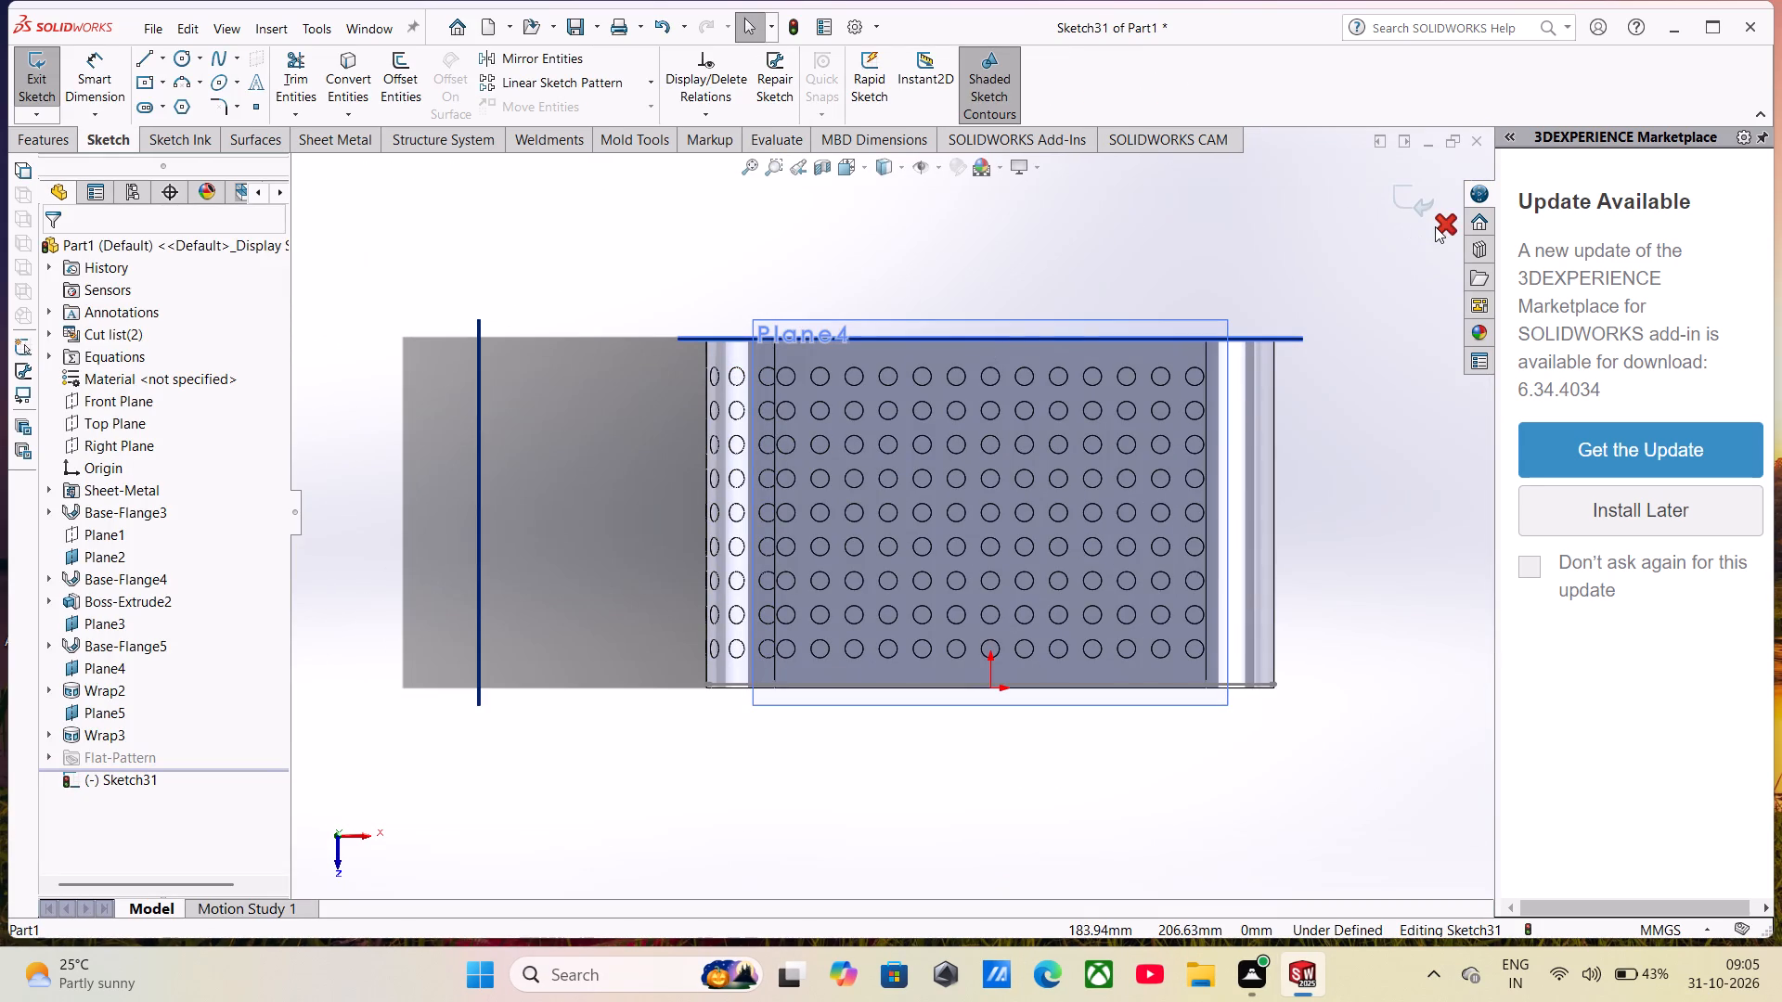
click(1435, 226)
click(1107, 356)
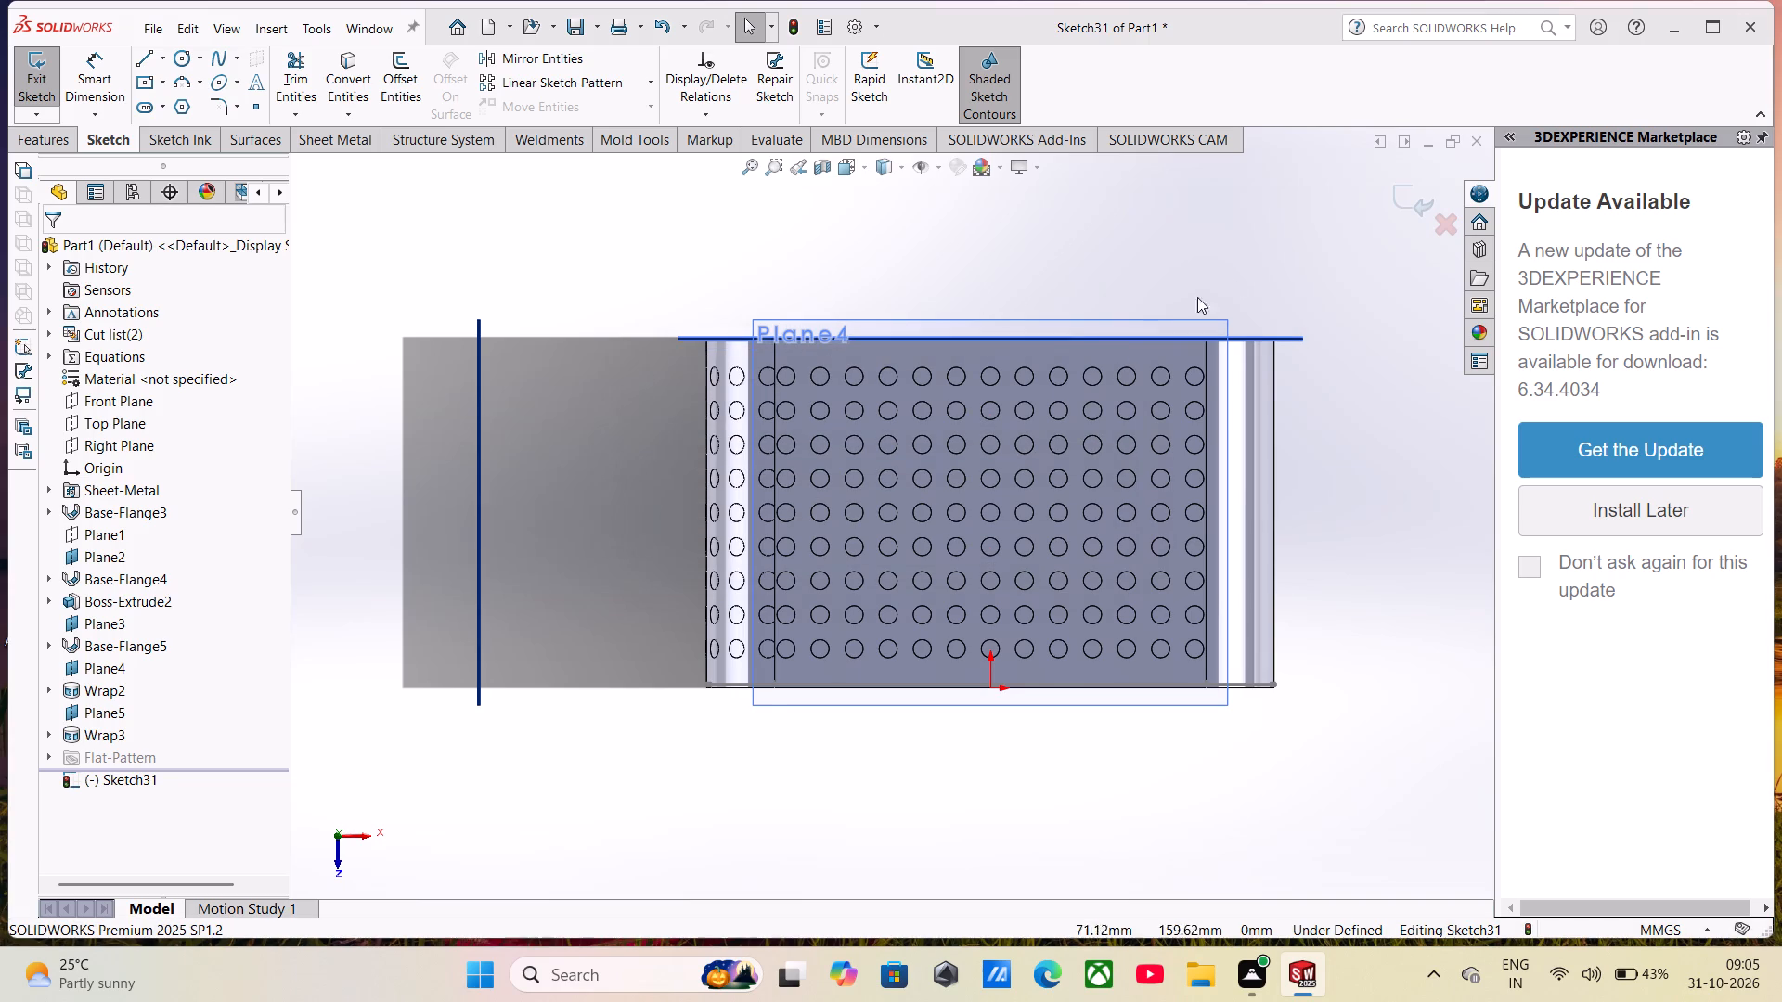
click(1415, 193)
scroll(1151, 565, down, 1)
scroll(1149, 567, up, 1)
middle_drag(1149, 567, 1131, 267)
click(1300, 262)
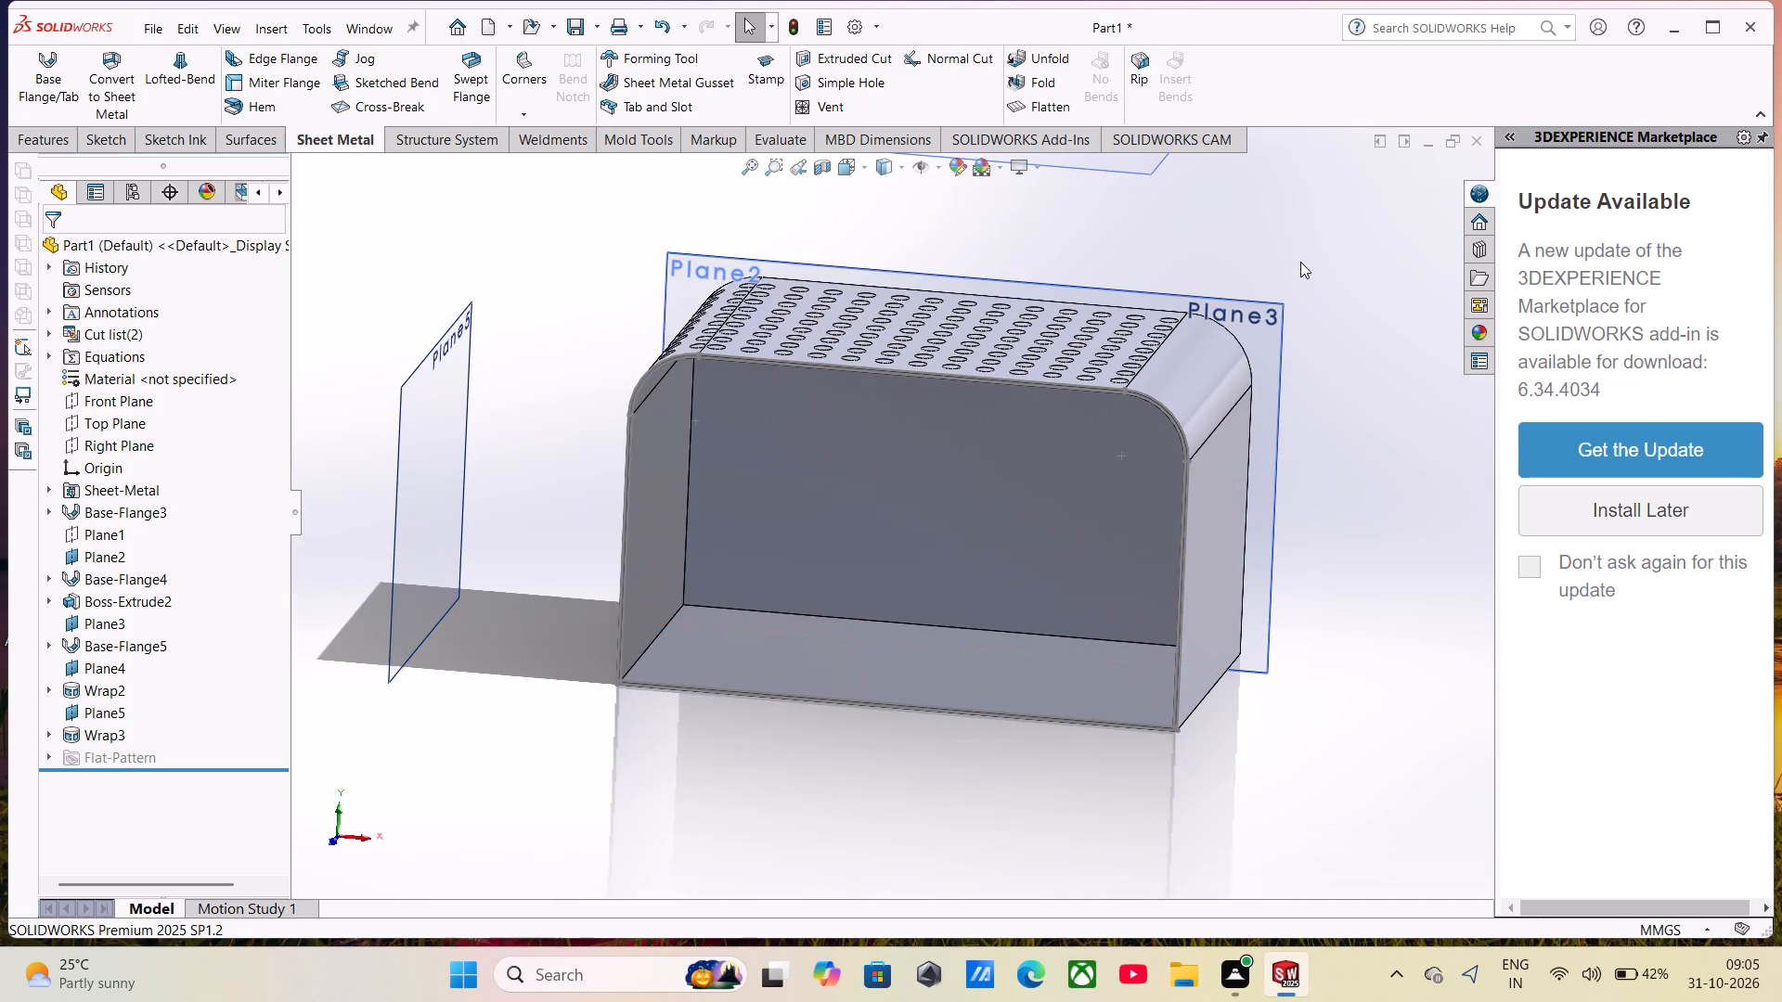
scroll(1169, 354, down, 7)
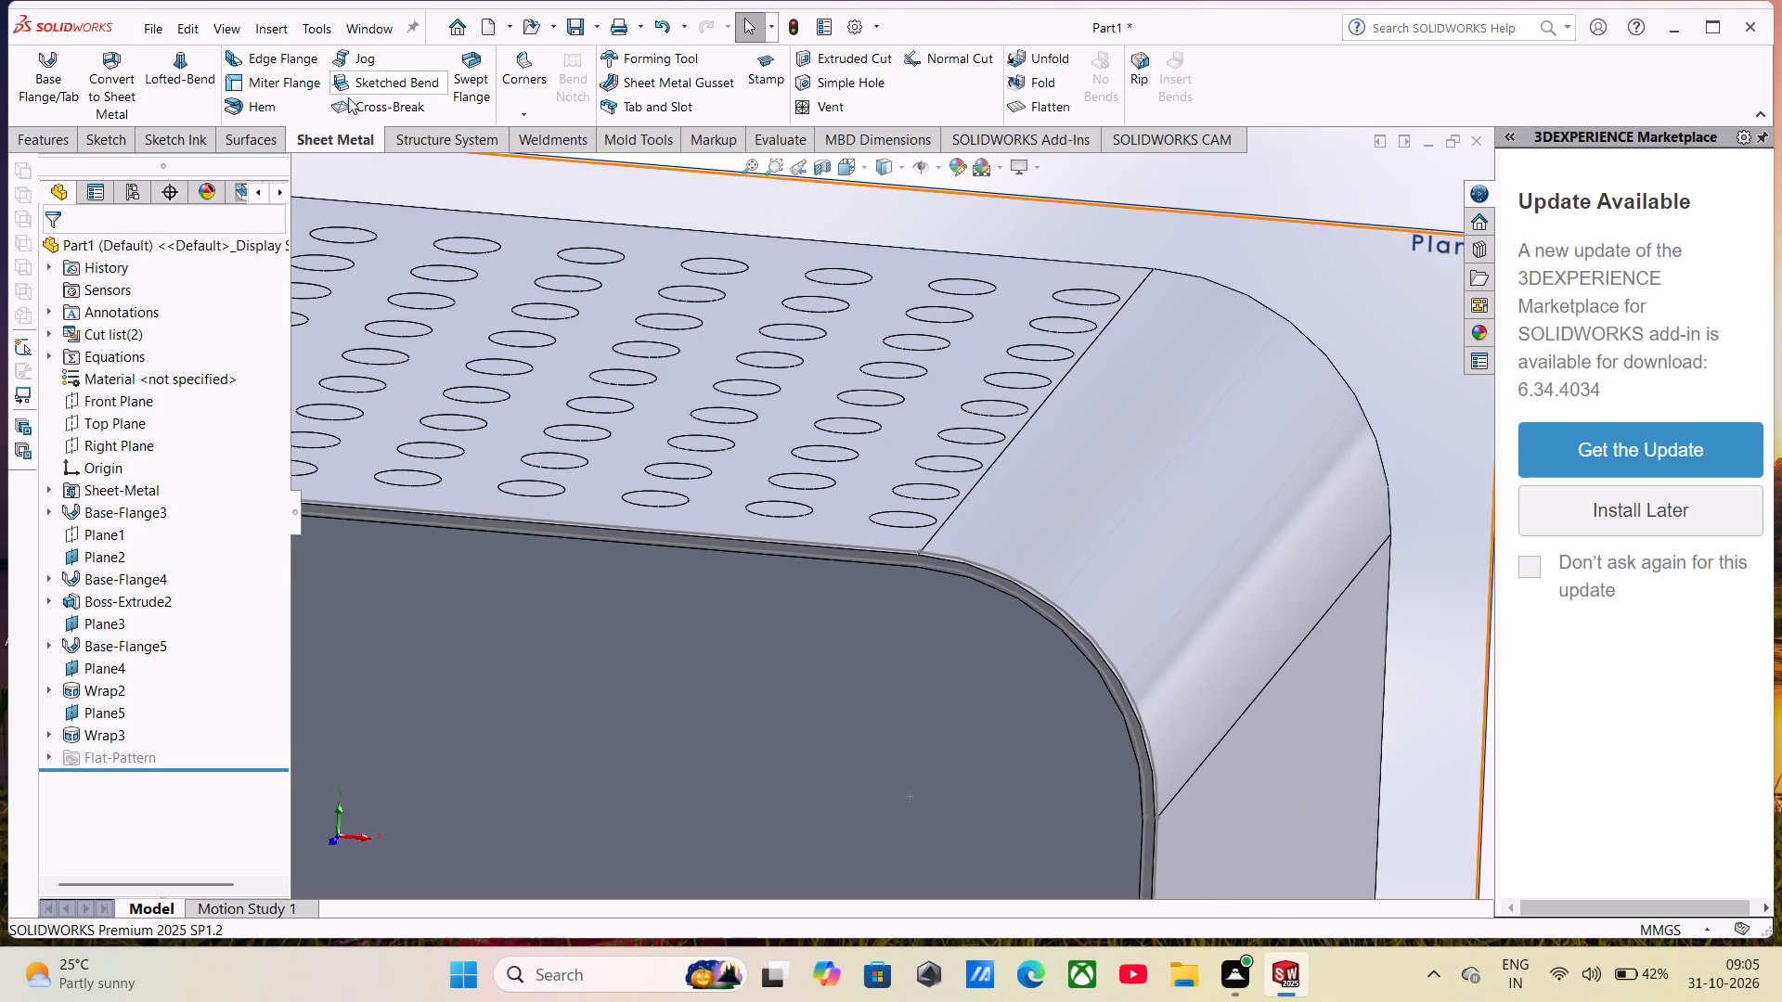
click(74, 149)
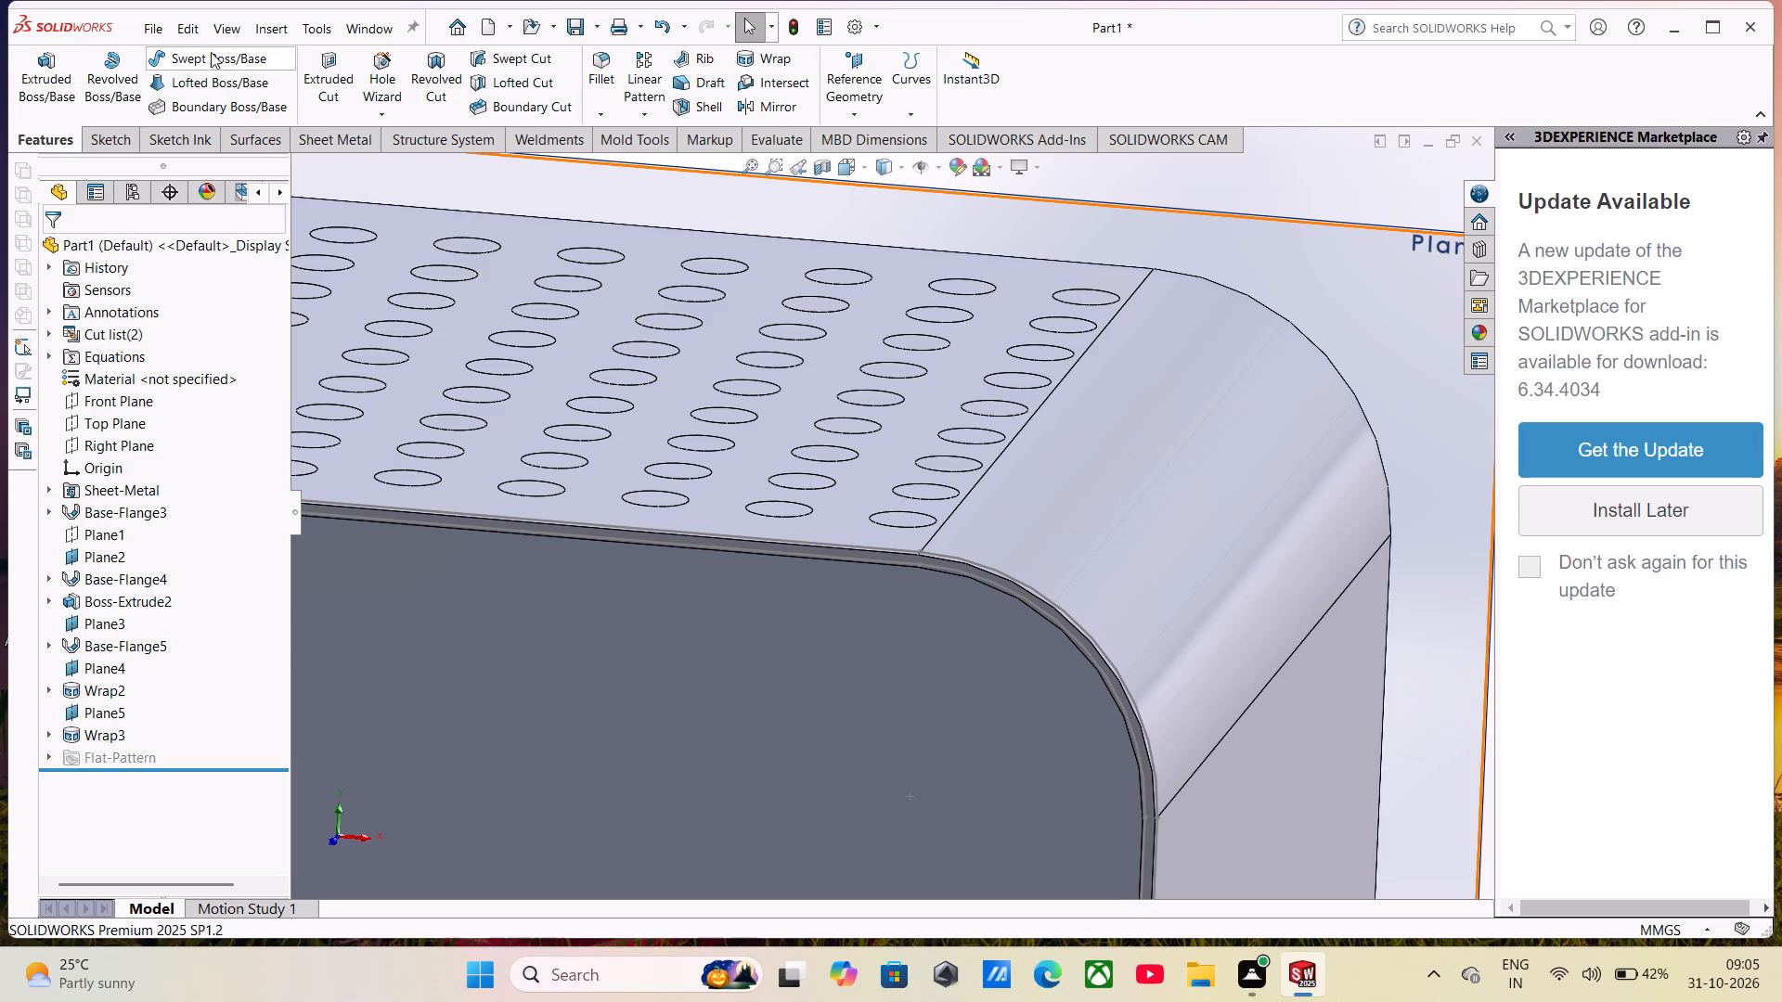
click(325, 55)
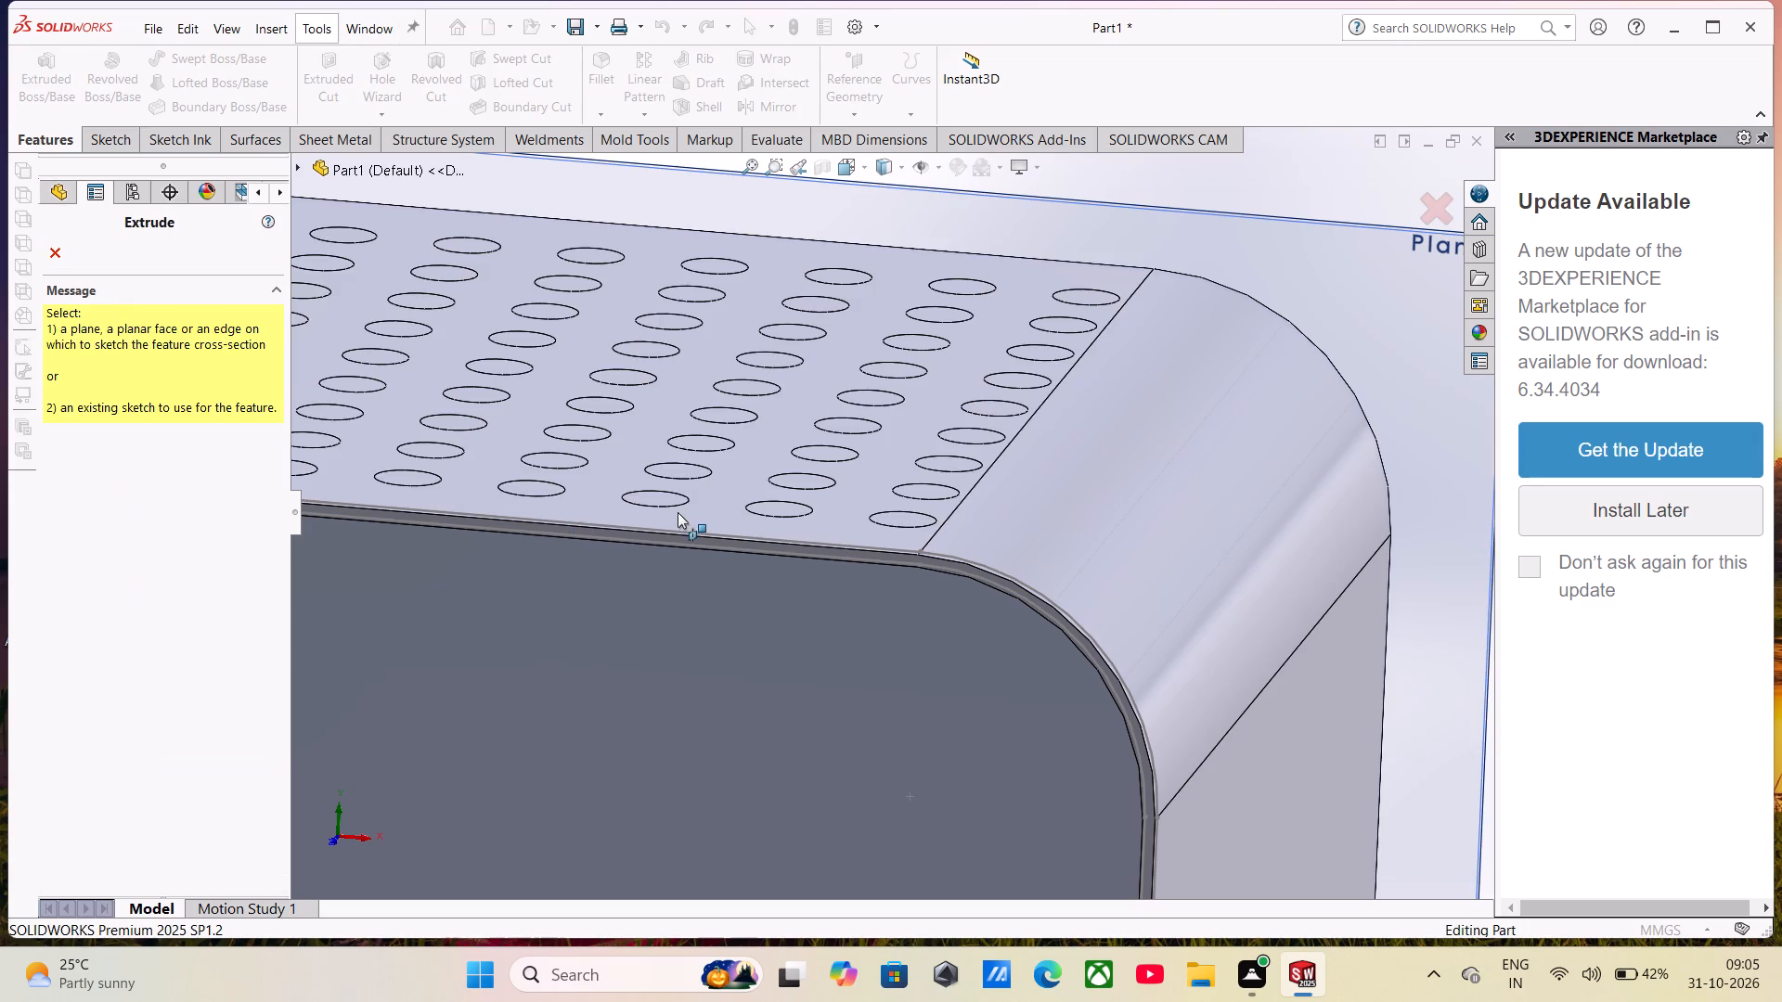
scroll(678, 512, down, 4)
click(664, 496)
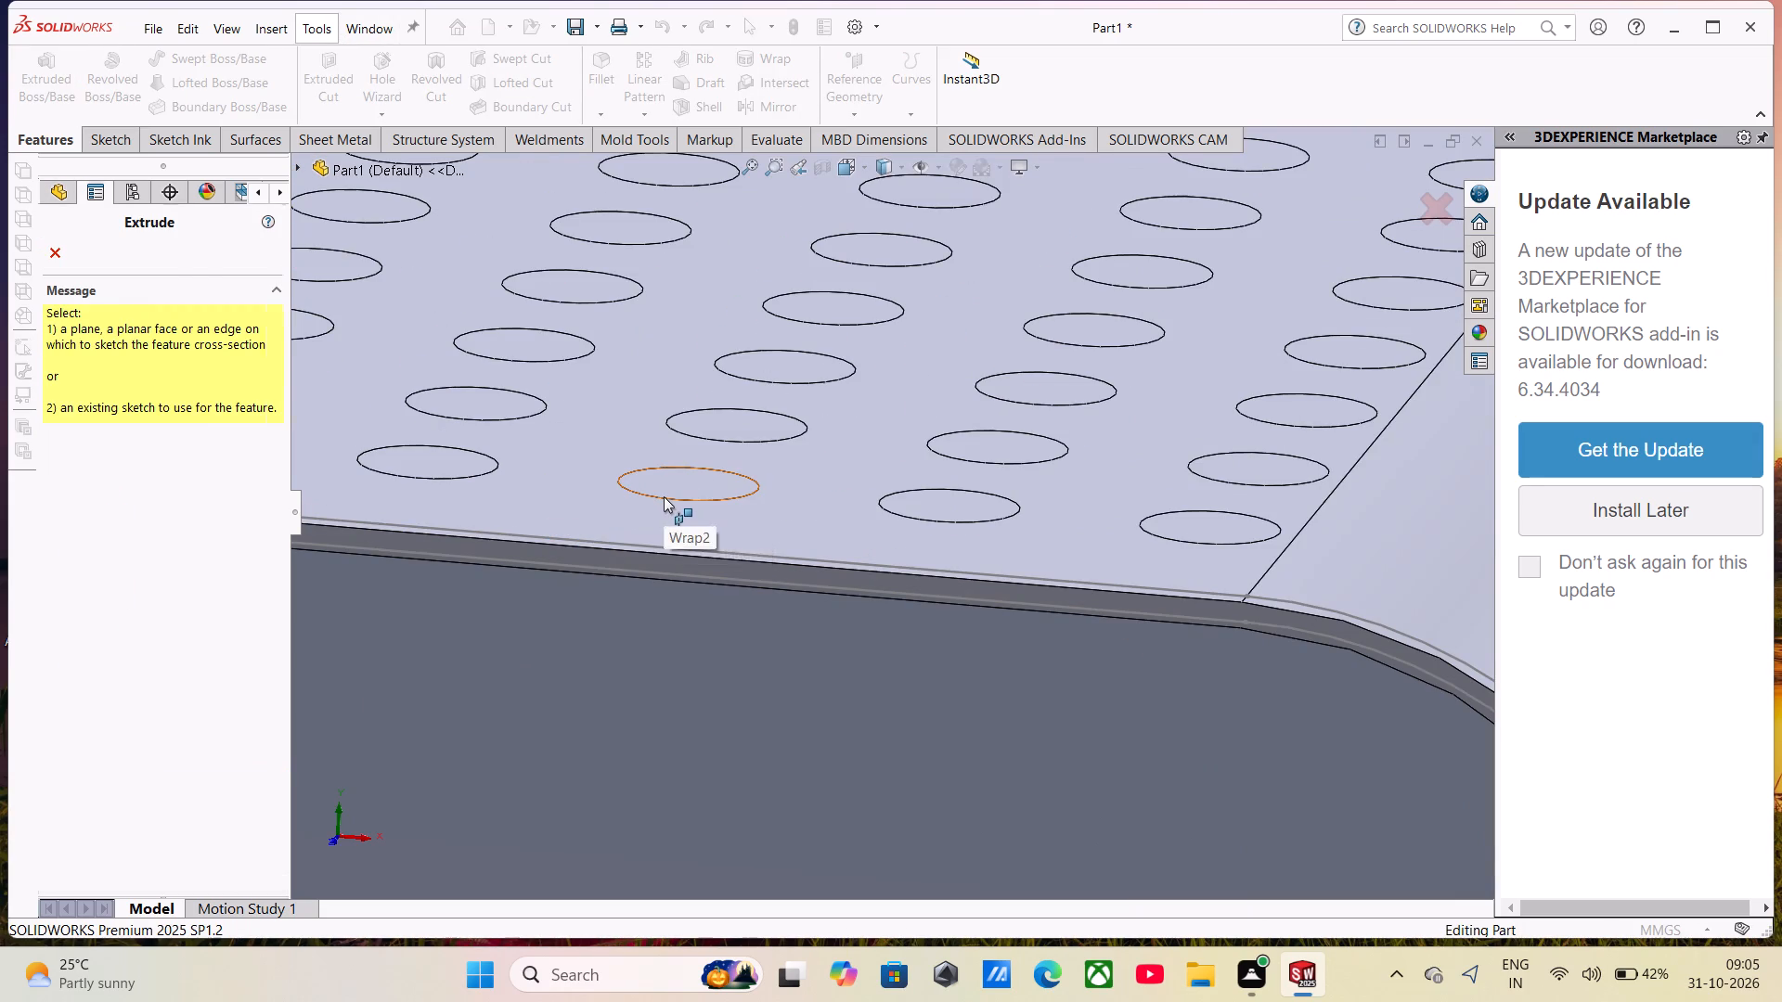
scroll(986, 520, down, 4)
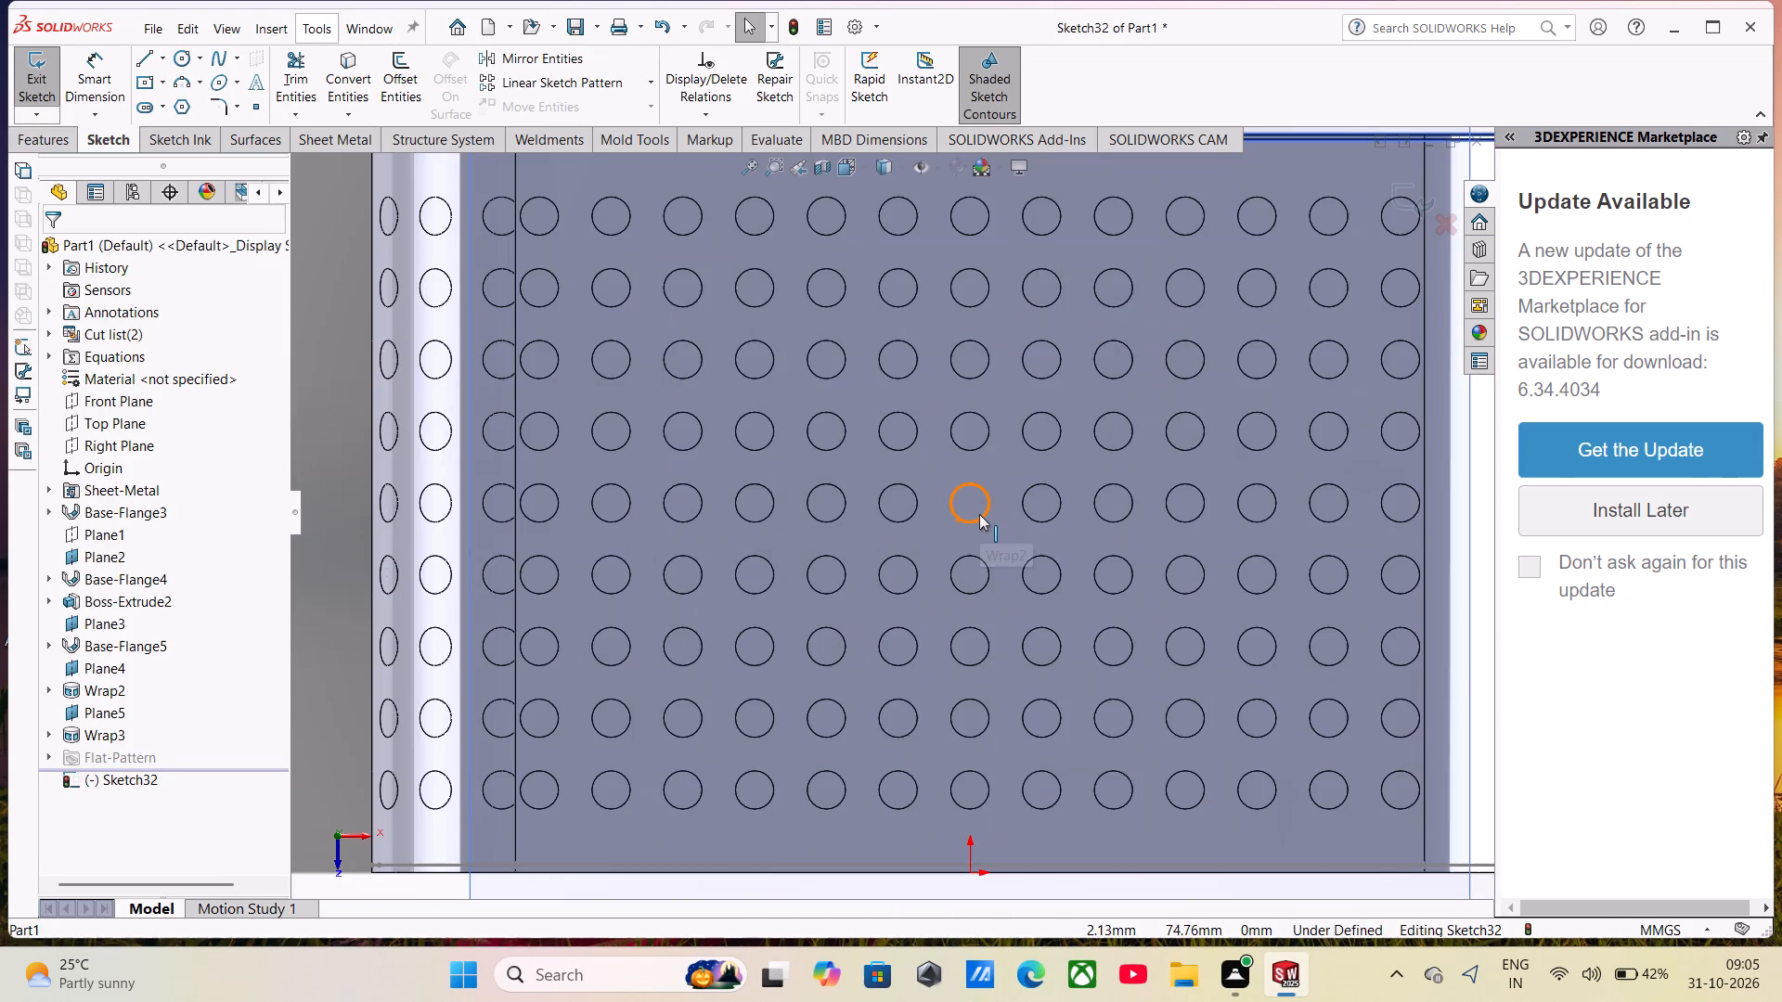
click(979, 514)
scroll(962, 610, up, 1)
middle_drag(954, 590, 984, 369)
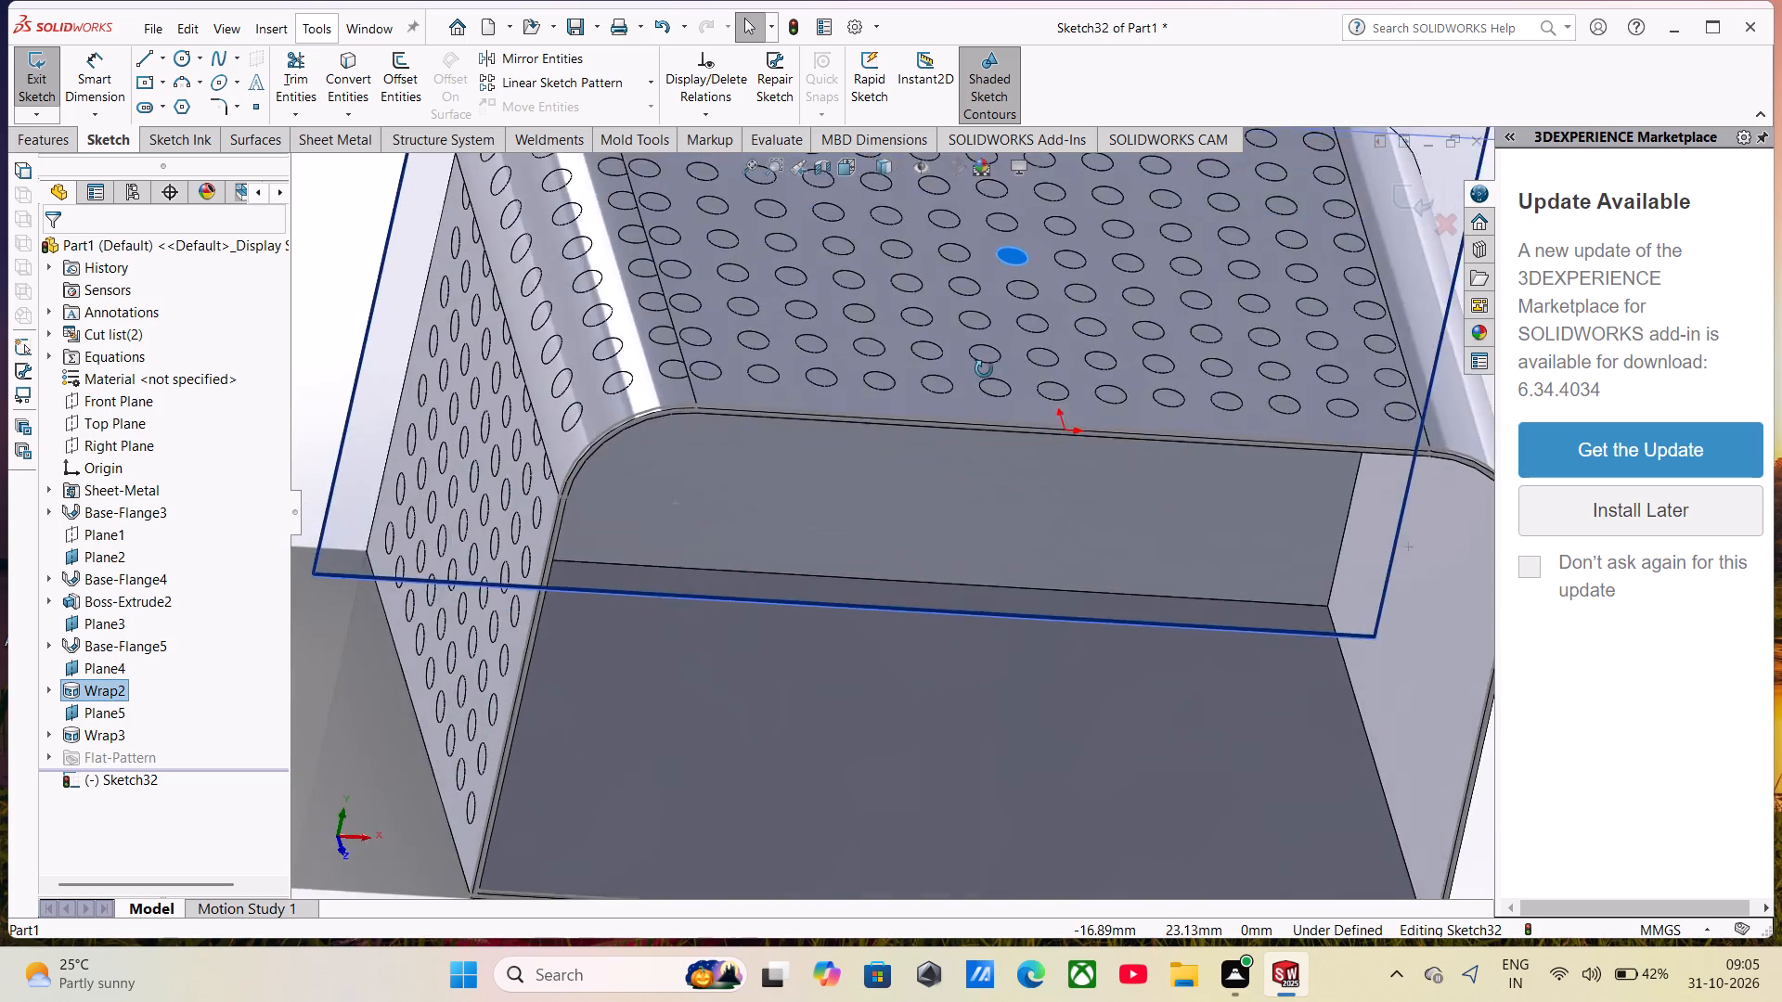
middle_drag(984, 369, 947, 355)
Hide all item types in the view, including the reference planes around the enclosure.
click(918, 160)
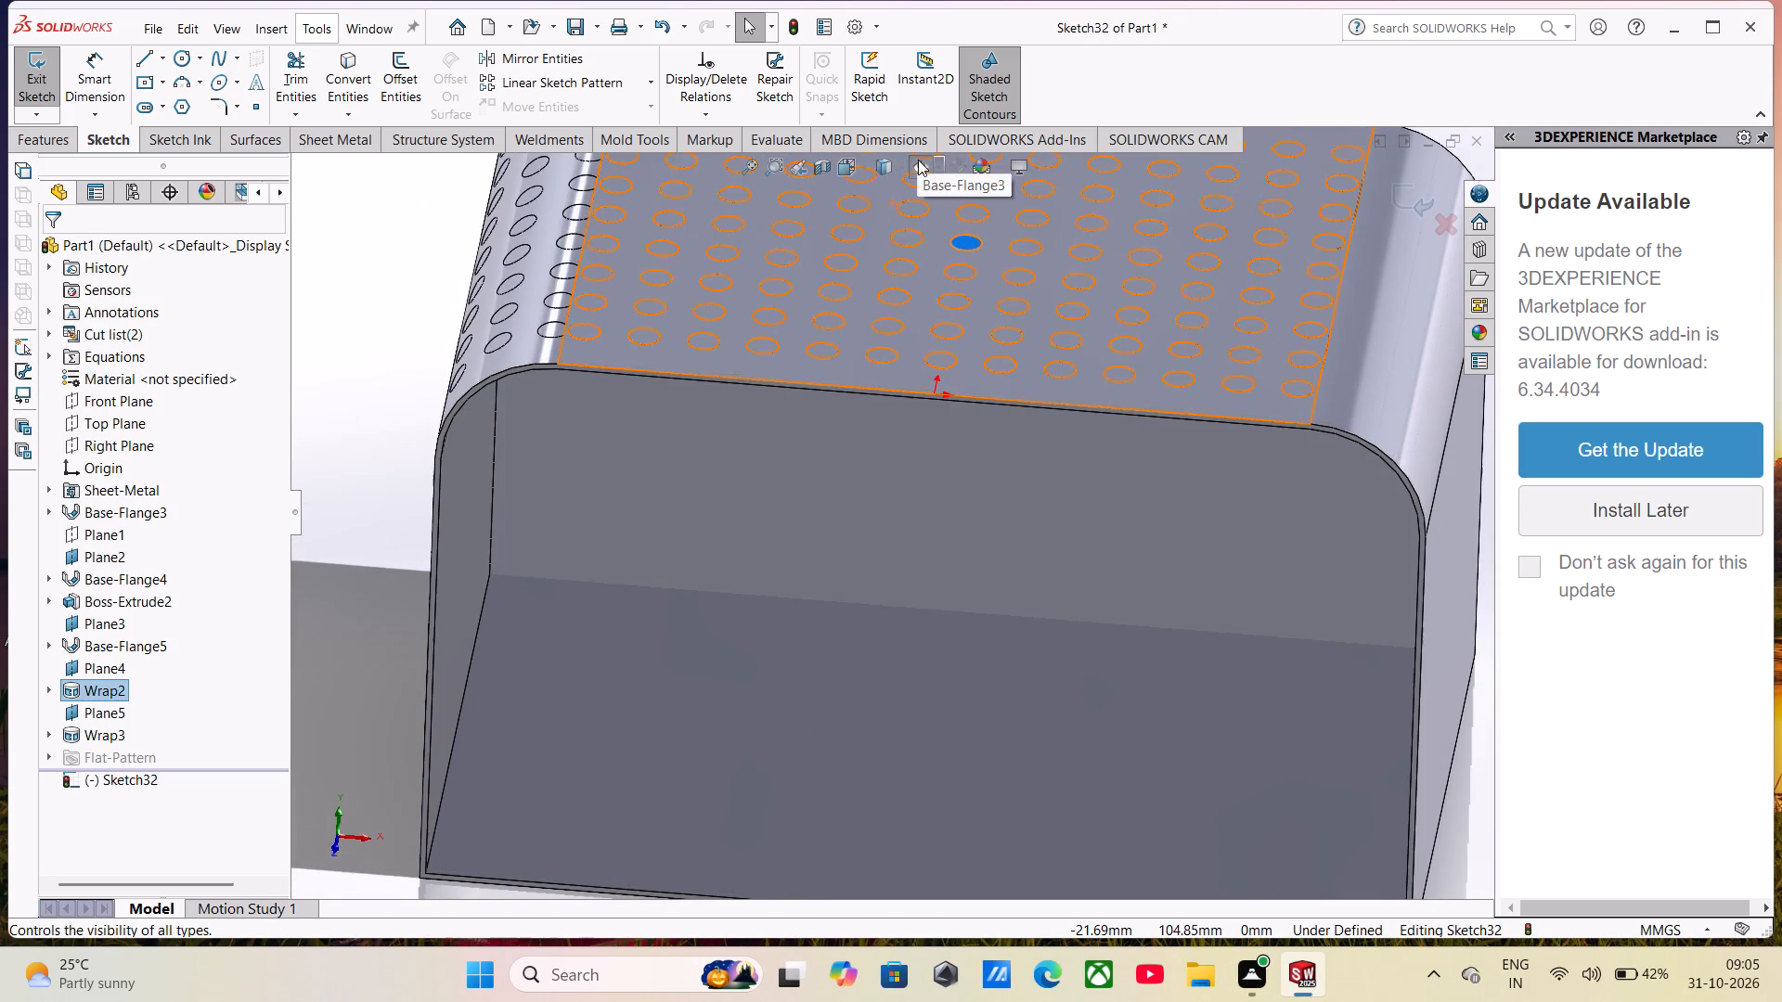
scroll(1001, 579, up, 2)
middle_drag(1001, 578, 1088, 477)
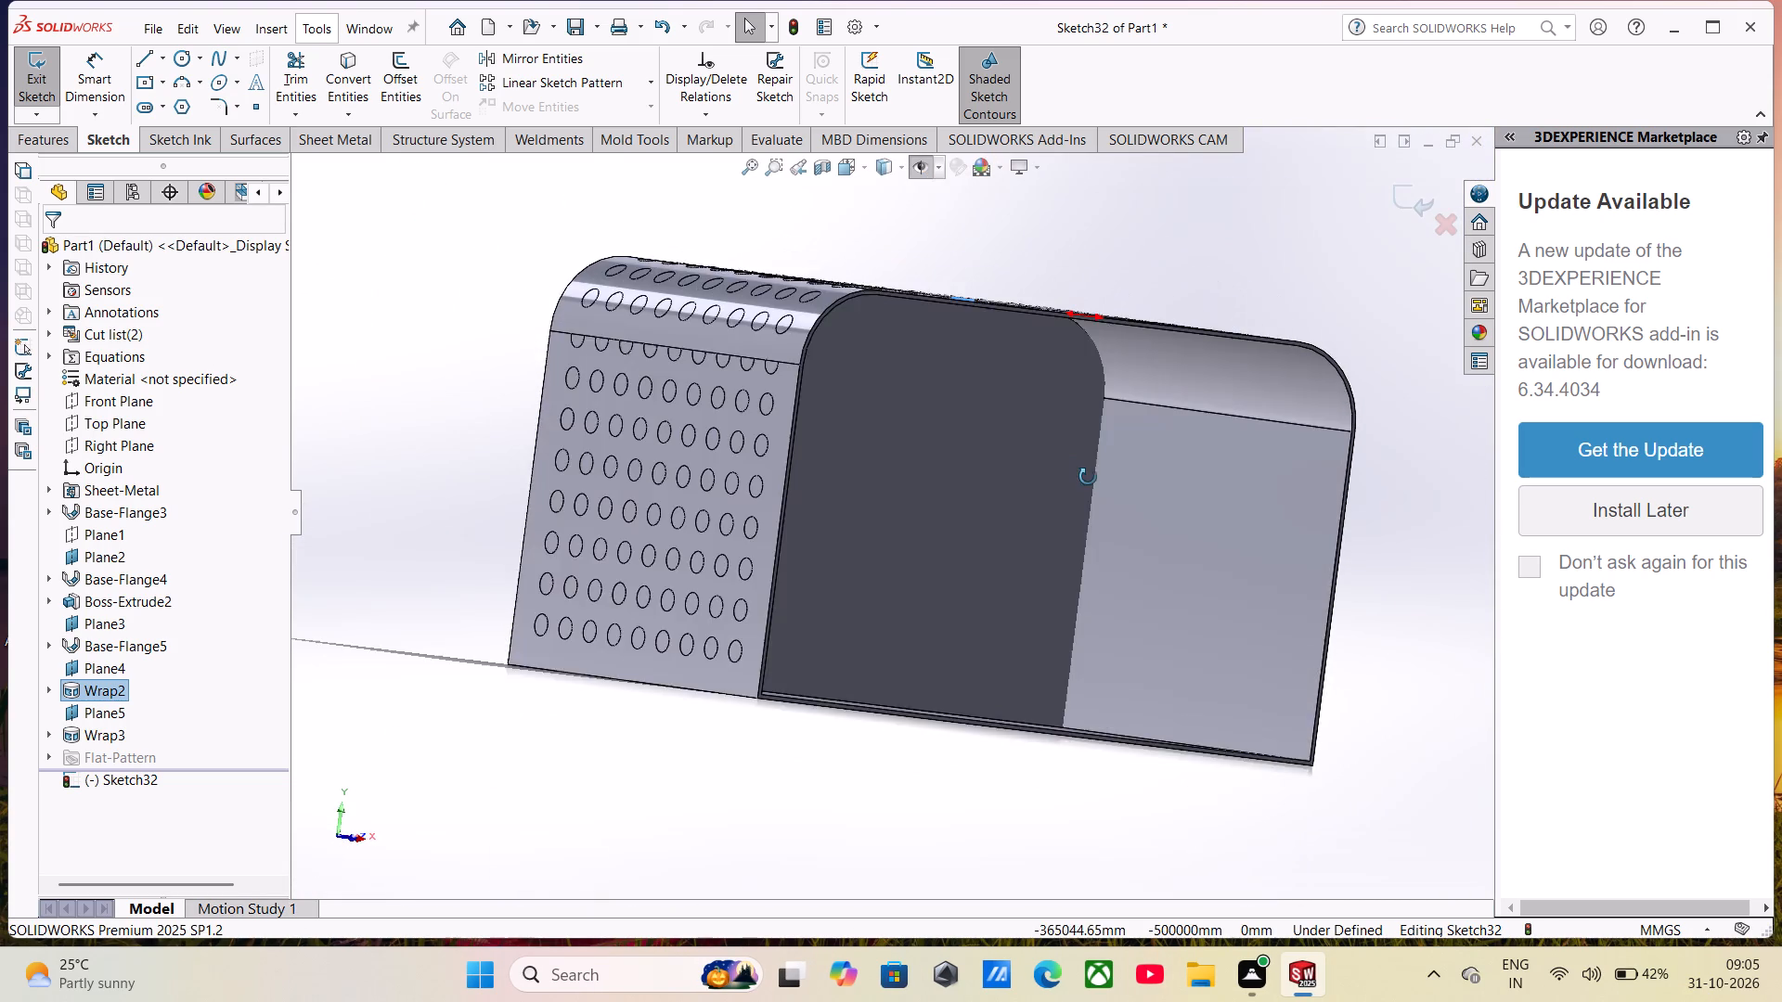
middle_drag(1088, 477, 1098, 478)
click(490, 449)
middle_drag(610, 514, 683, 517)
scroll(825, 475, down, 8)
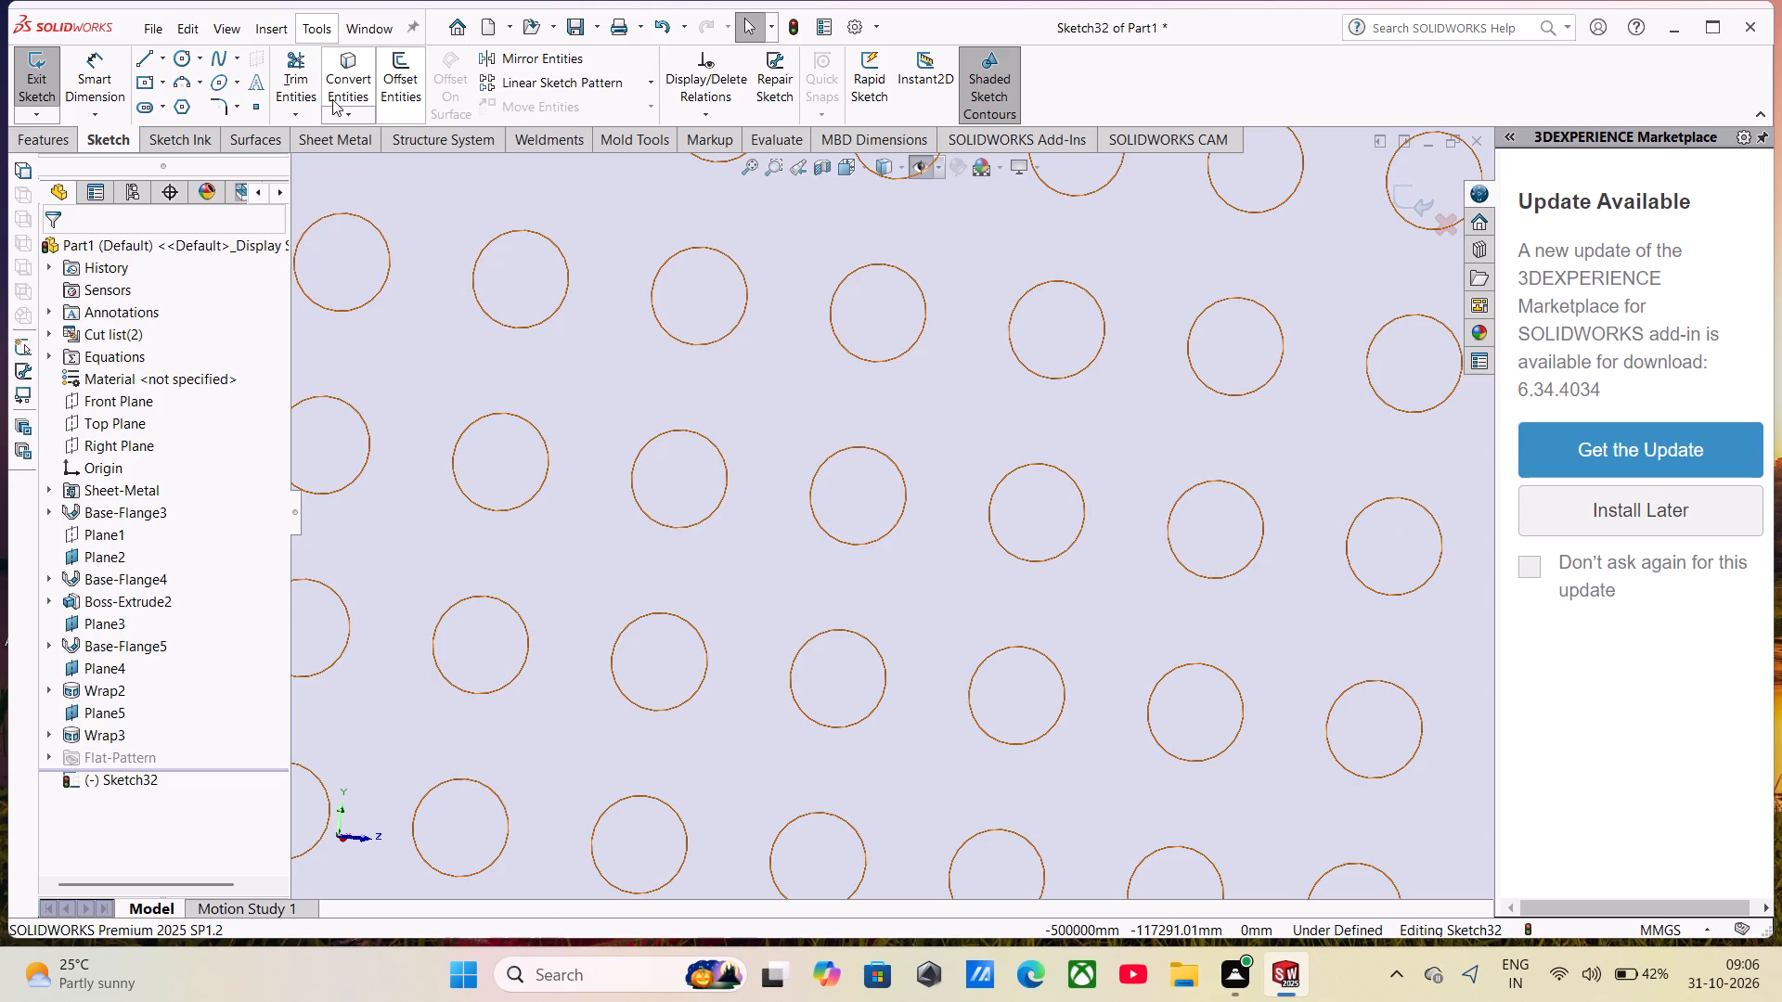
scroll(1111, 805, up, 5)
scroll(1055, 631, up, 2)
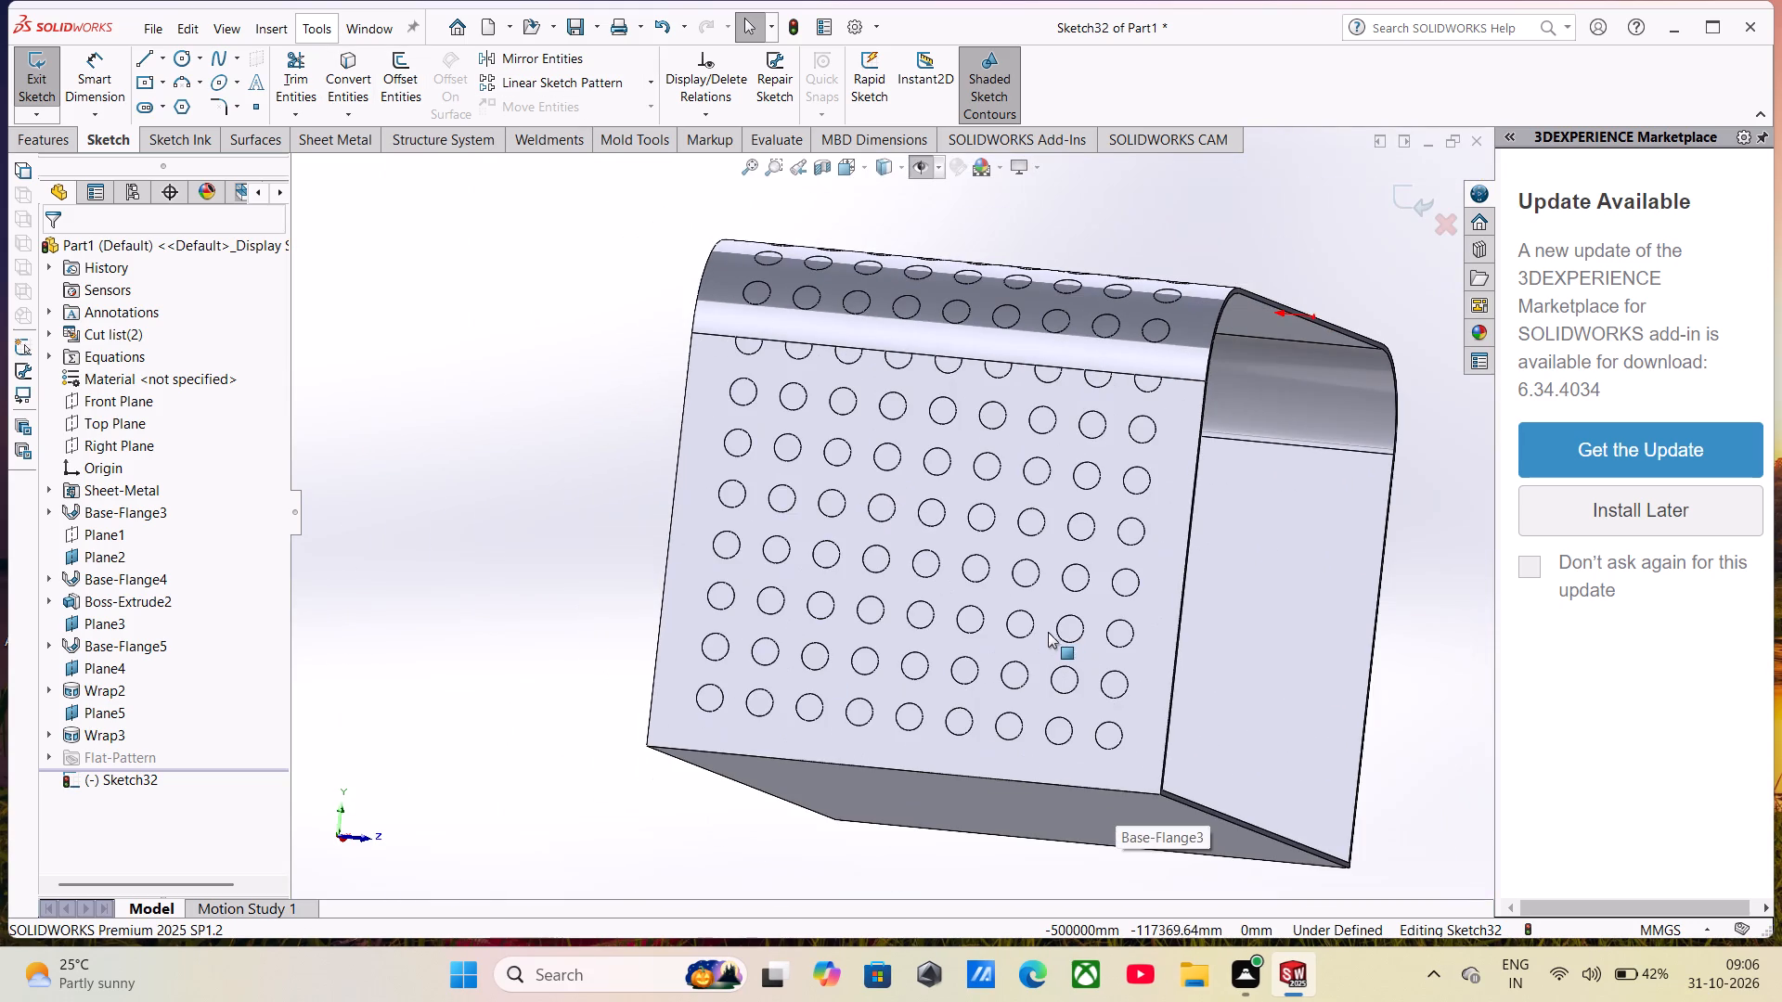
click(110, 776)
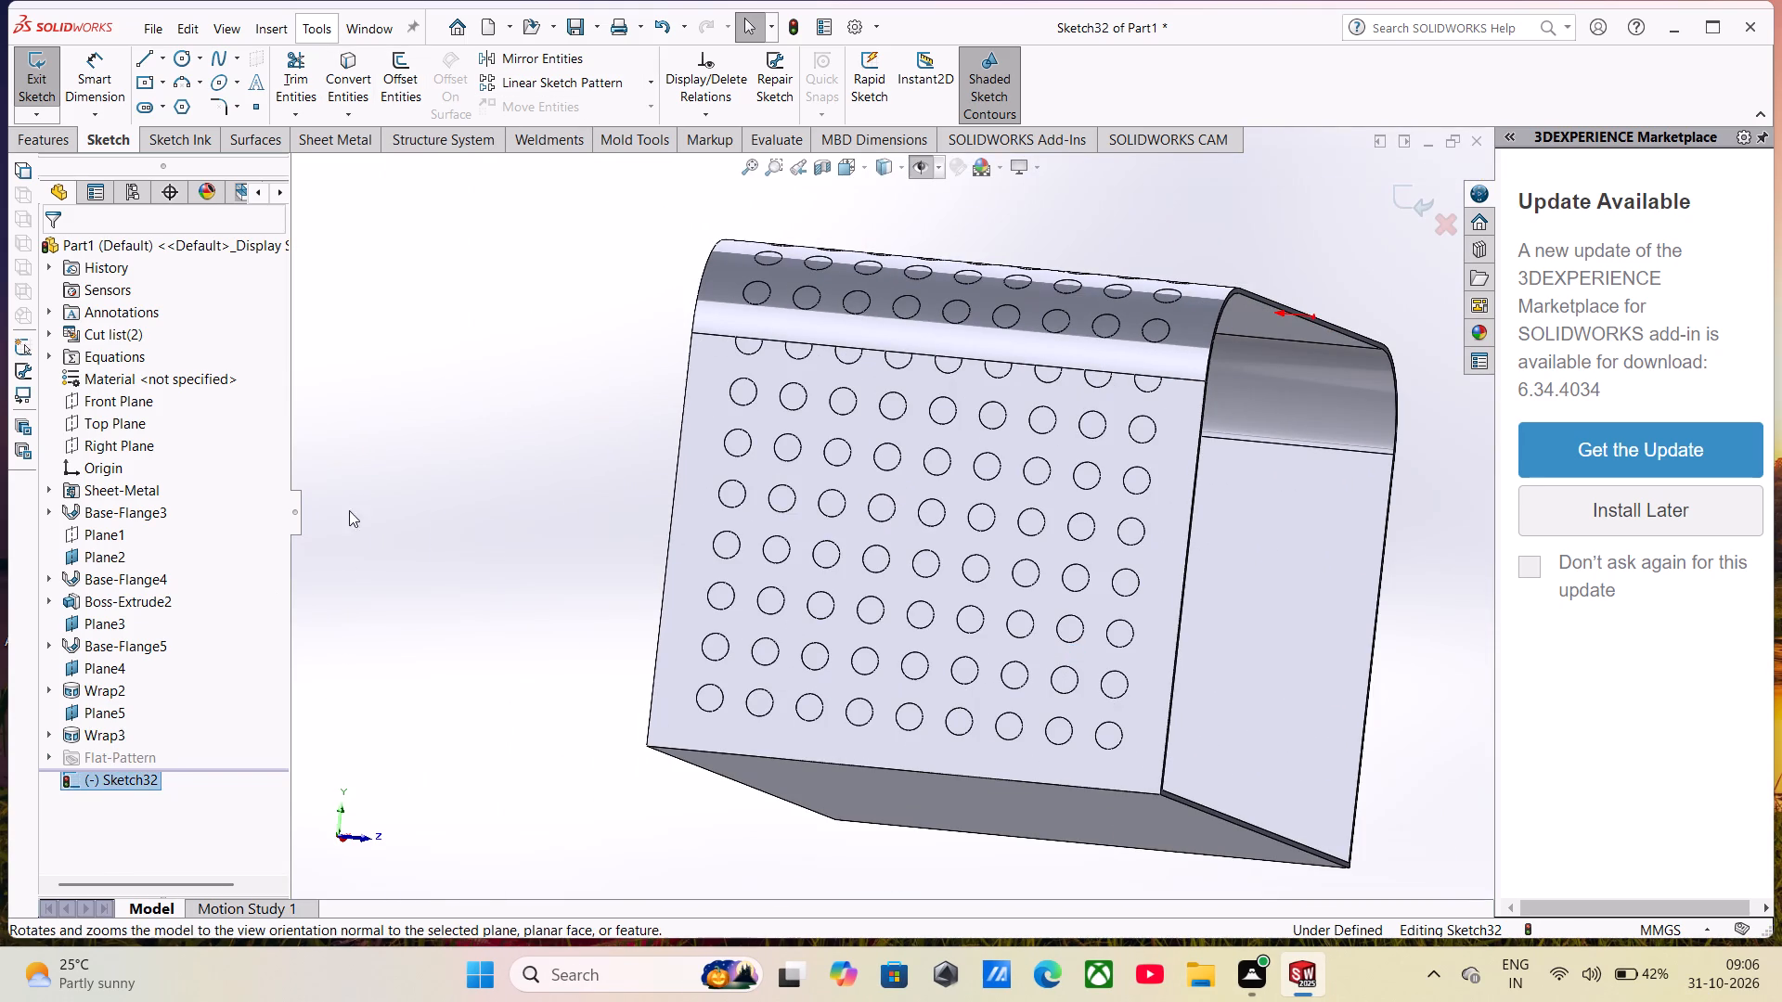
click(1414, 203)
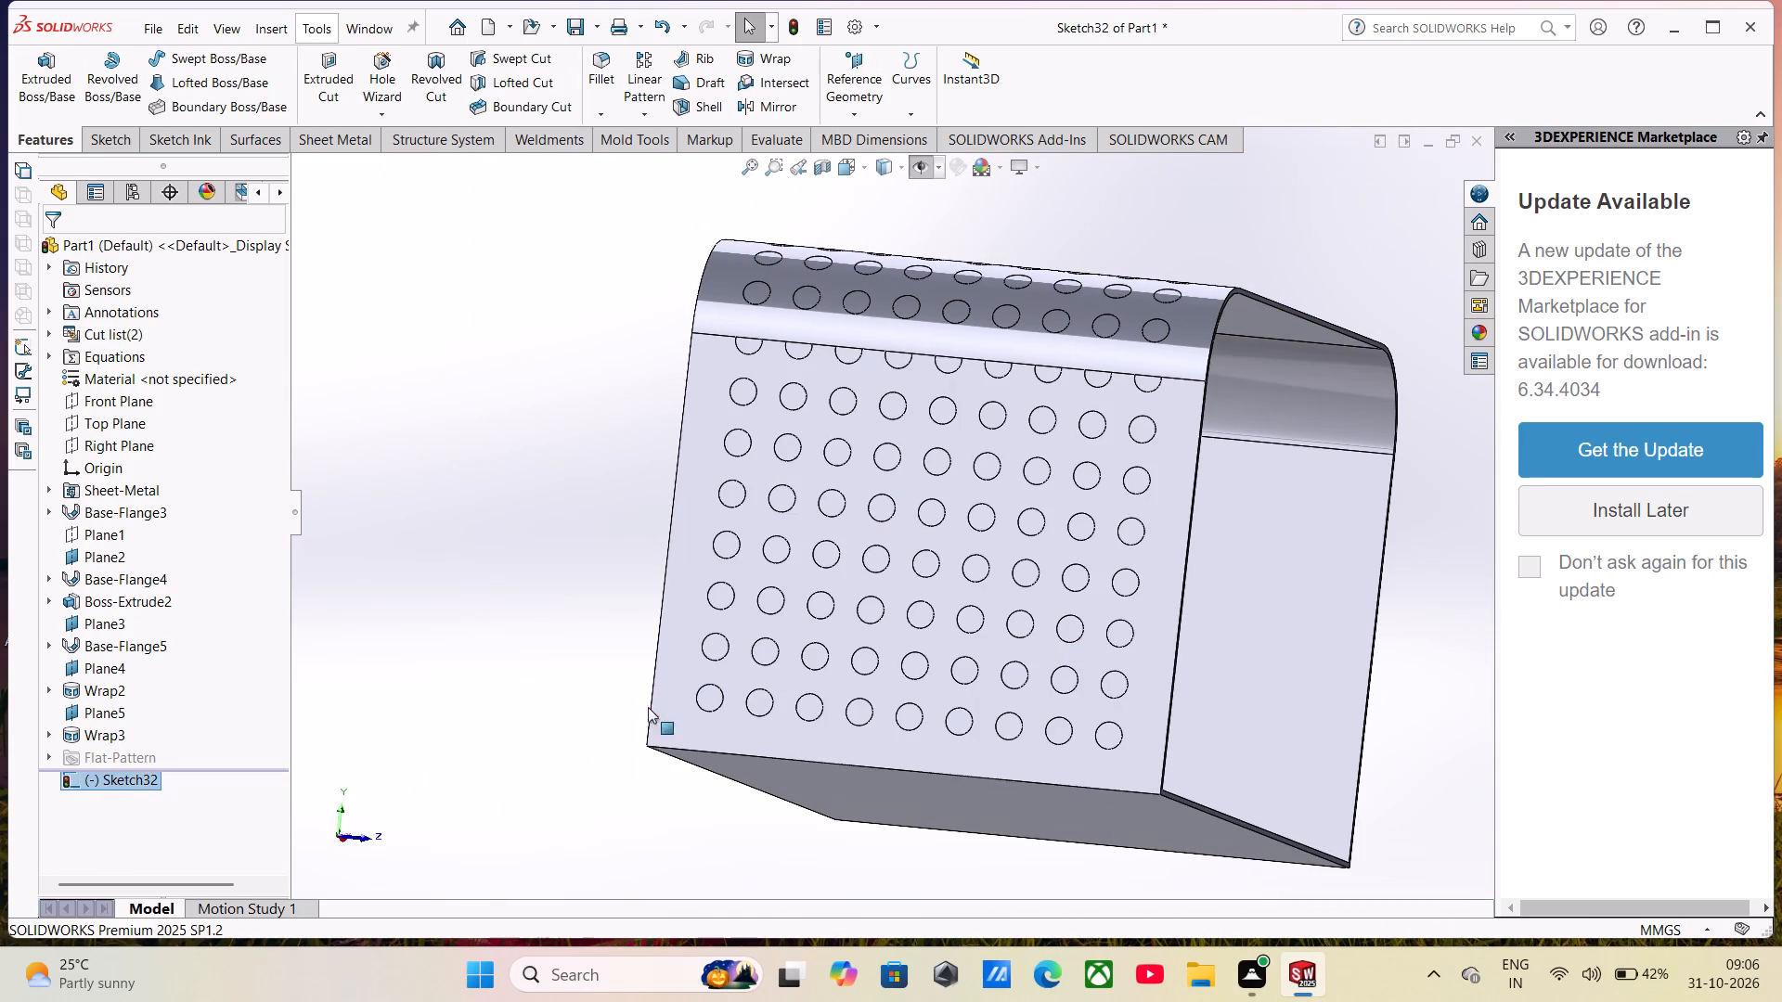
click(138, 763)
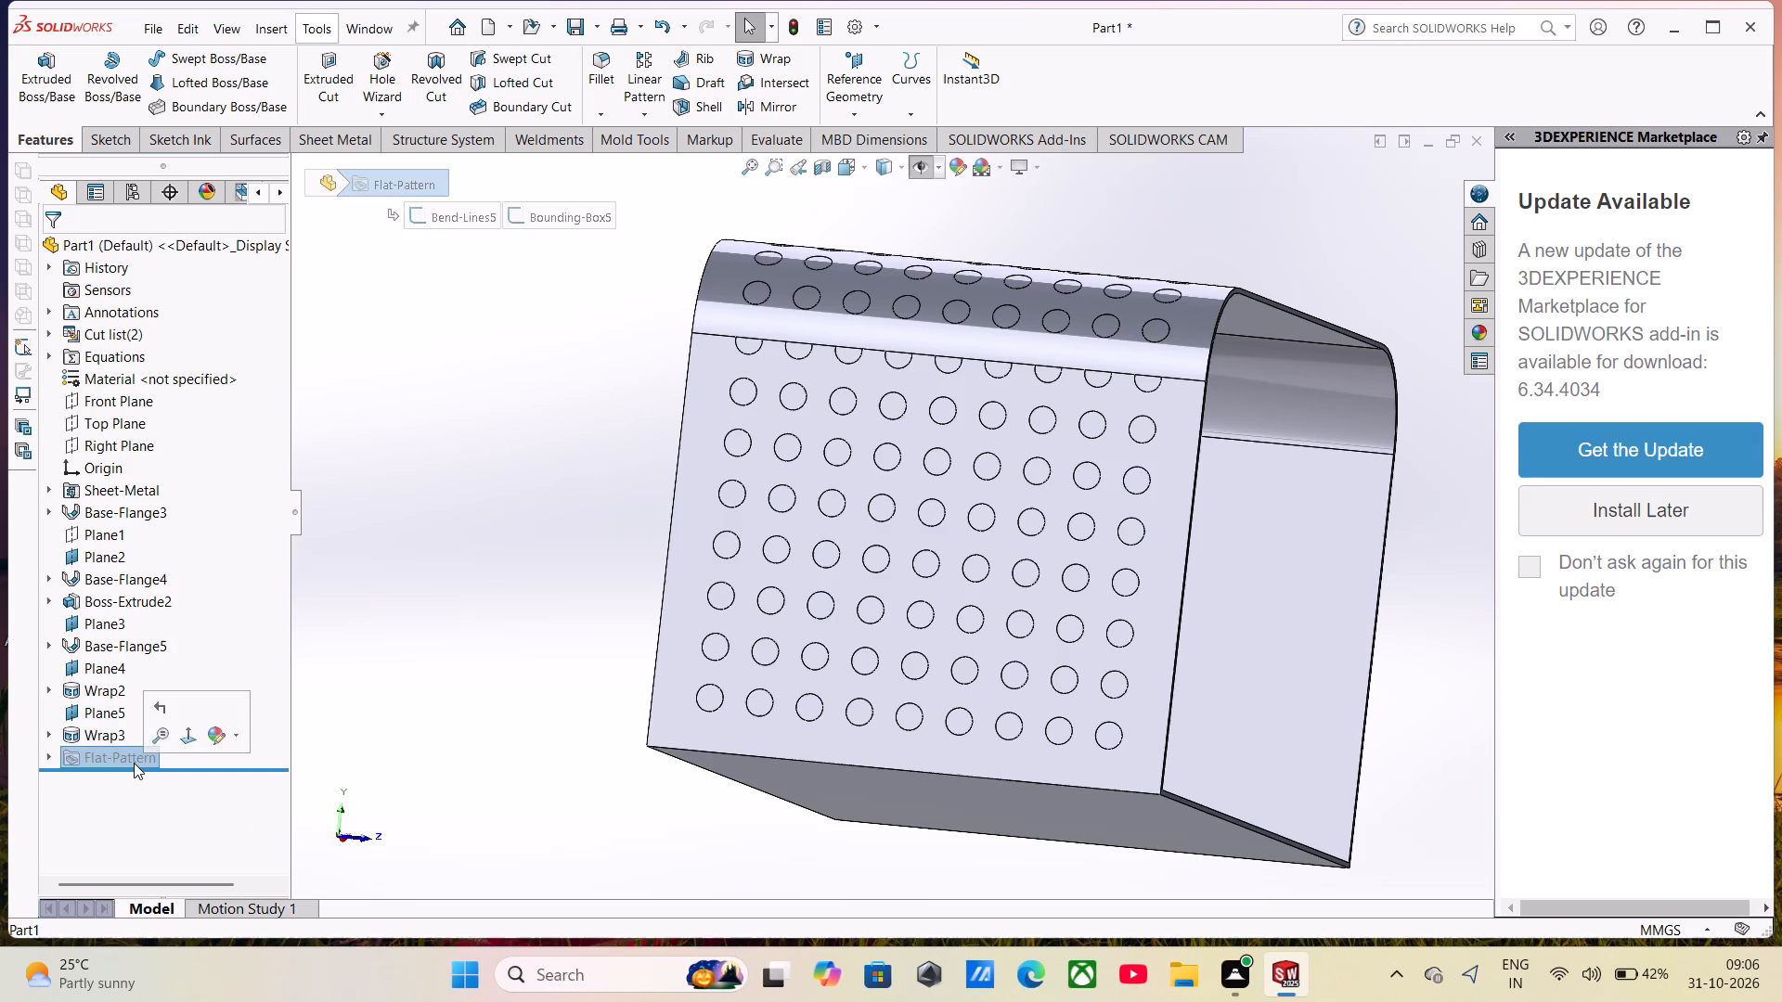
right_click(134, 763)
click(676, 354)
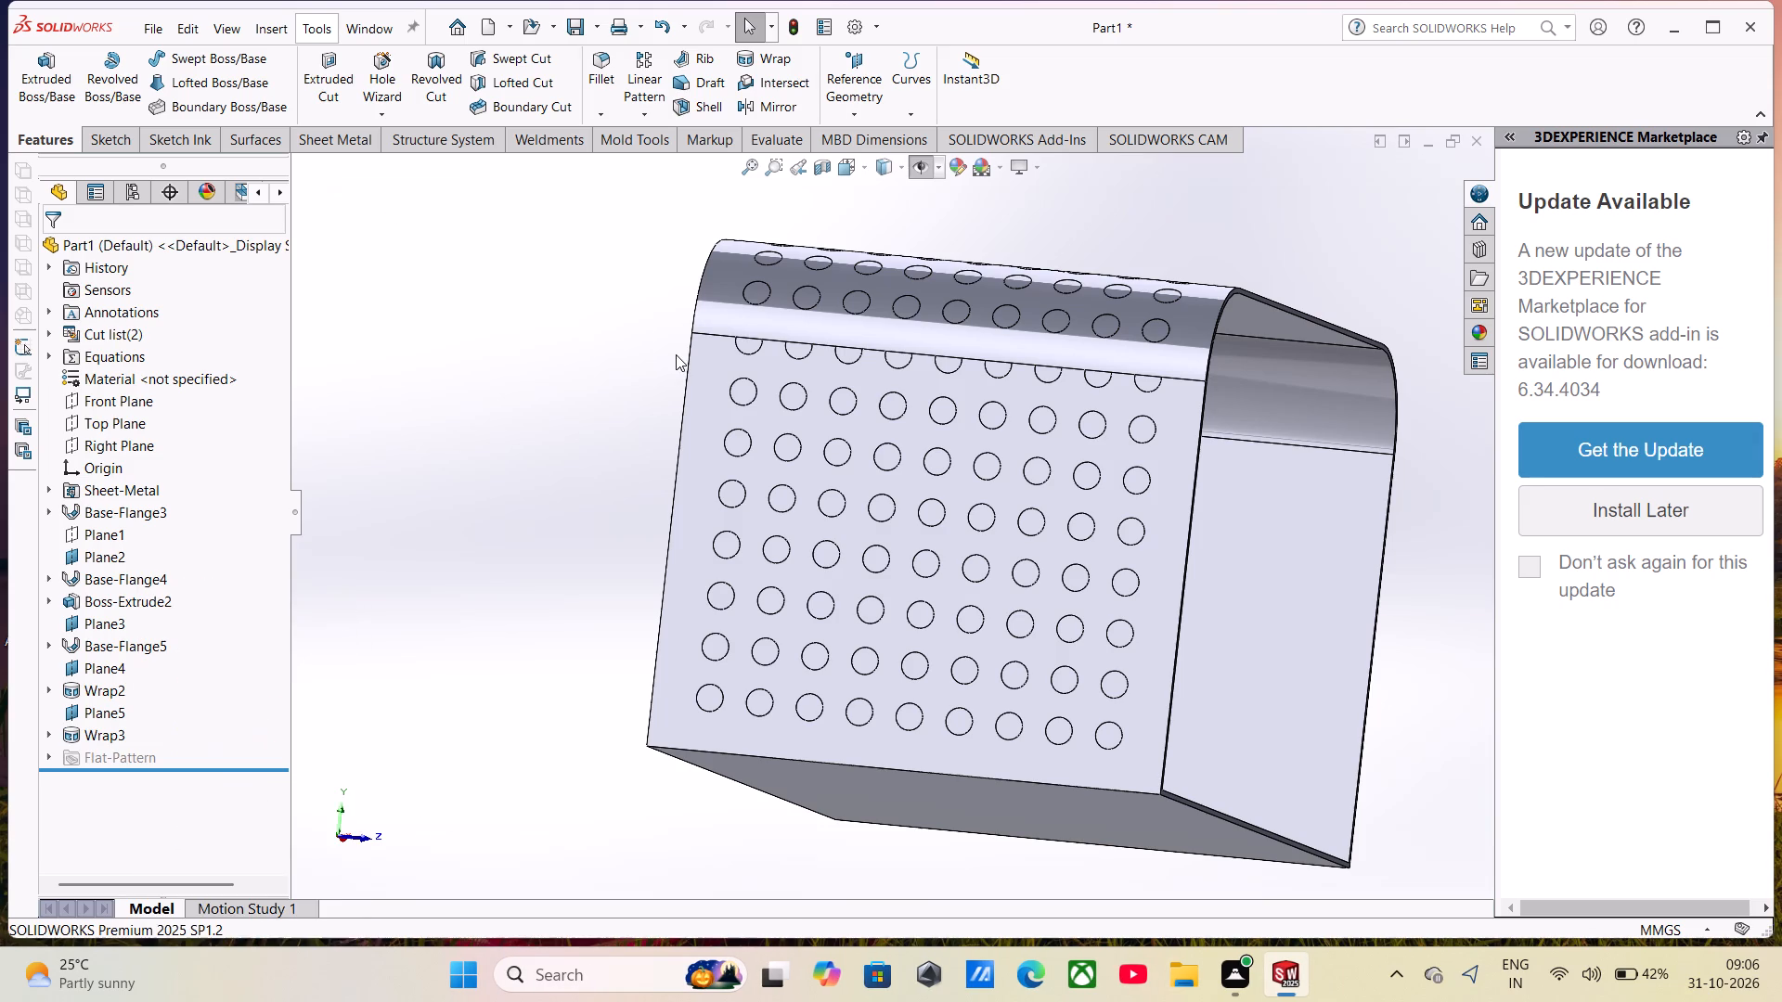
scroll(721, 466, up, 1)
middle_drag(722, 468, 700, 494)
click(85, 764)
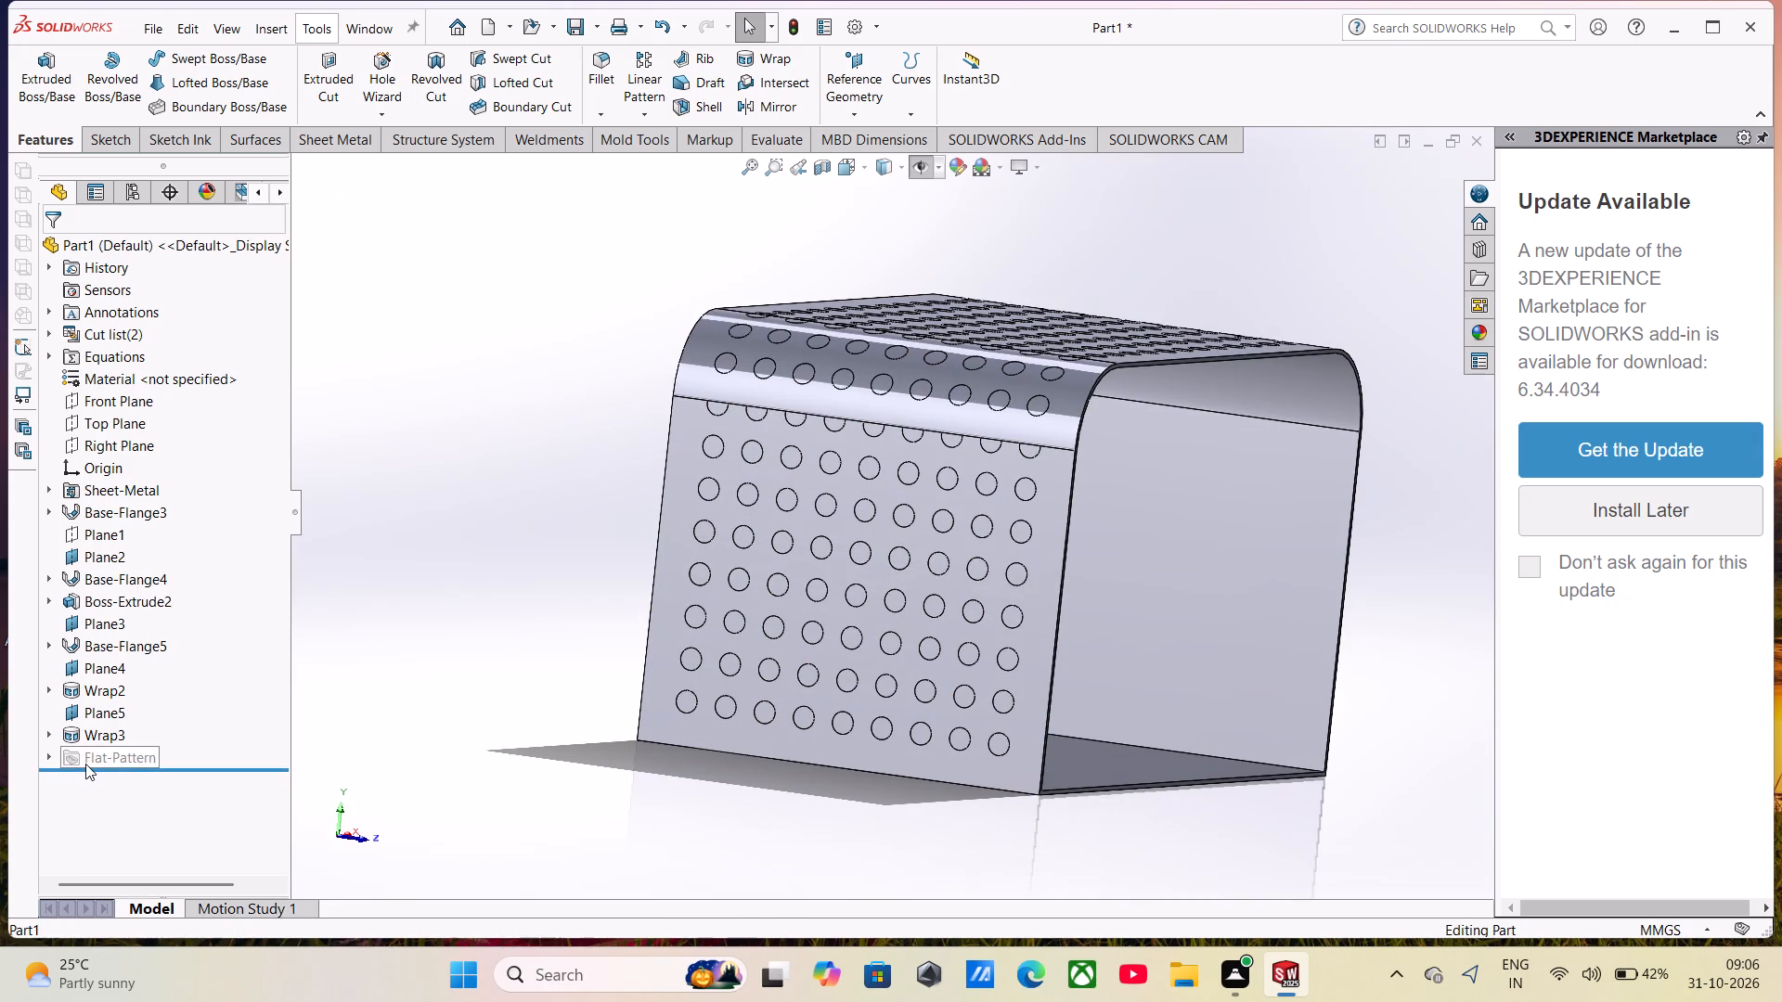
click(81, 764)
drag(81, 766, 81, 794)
Undo the last several changes made to the enclosure model.
key(ctrl+z)
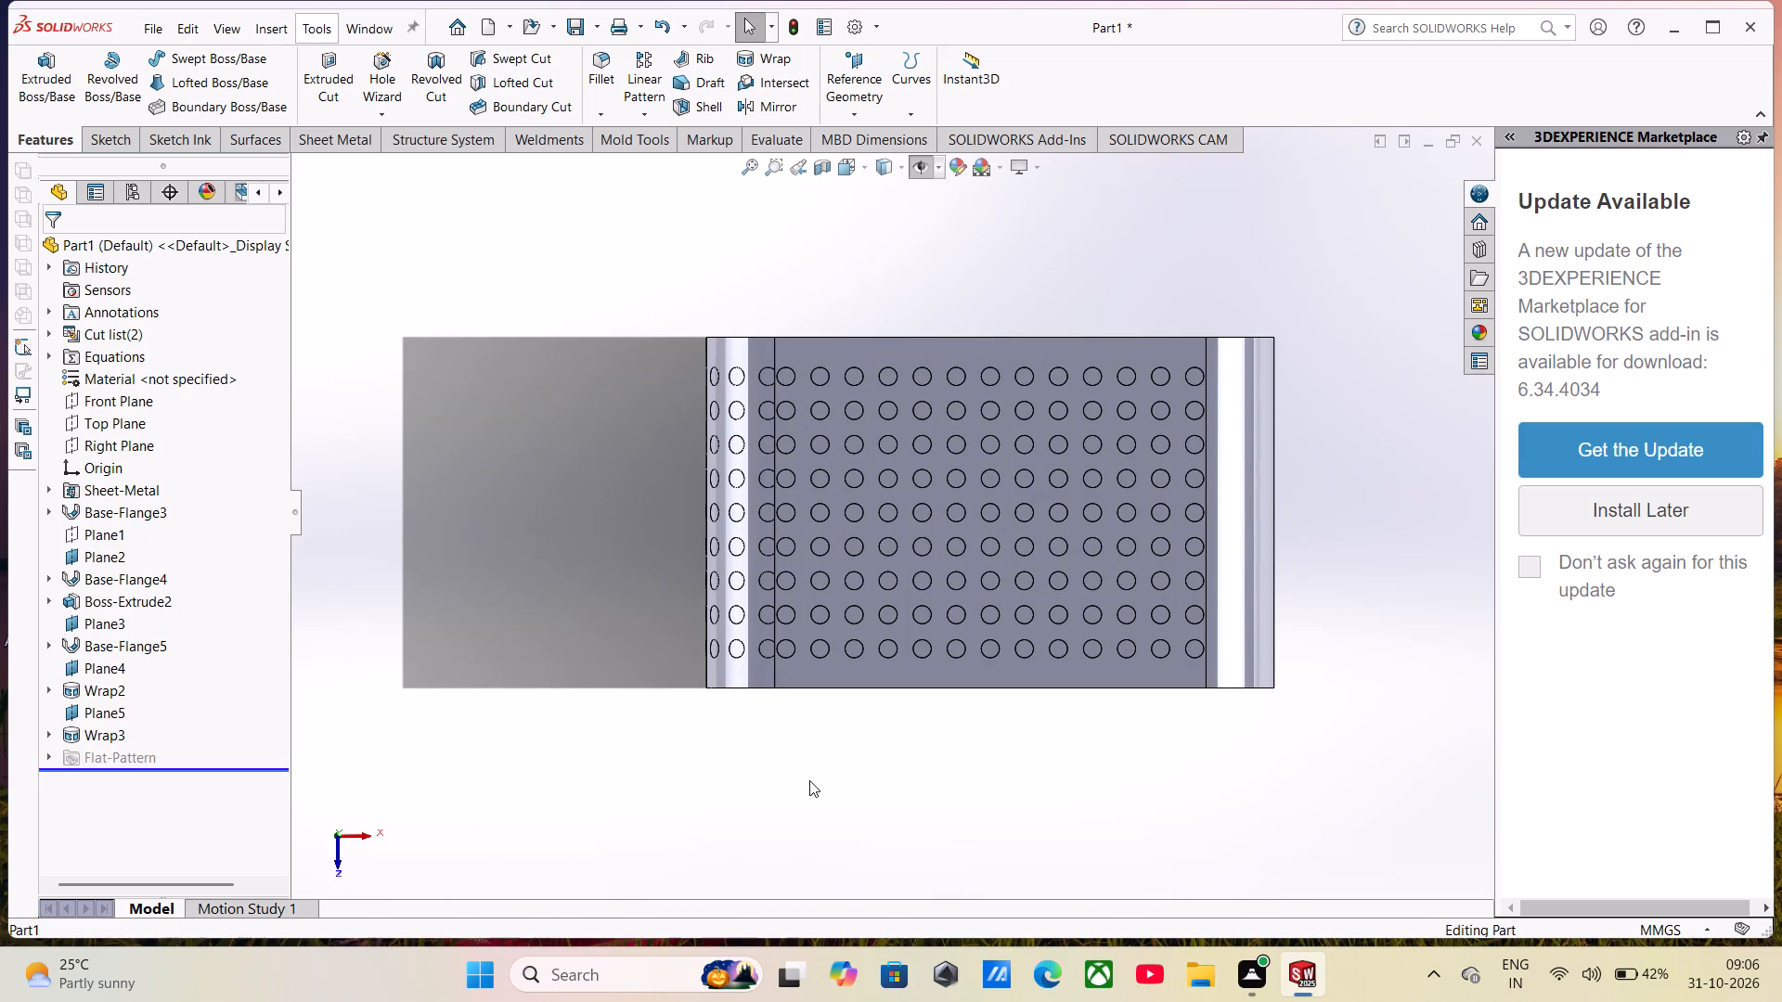
key(ctrl+z)
key(ctrl+z)
key(ctrl+z)
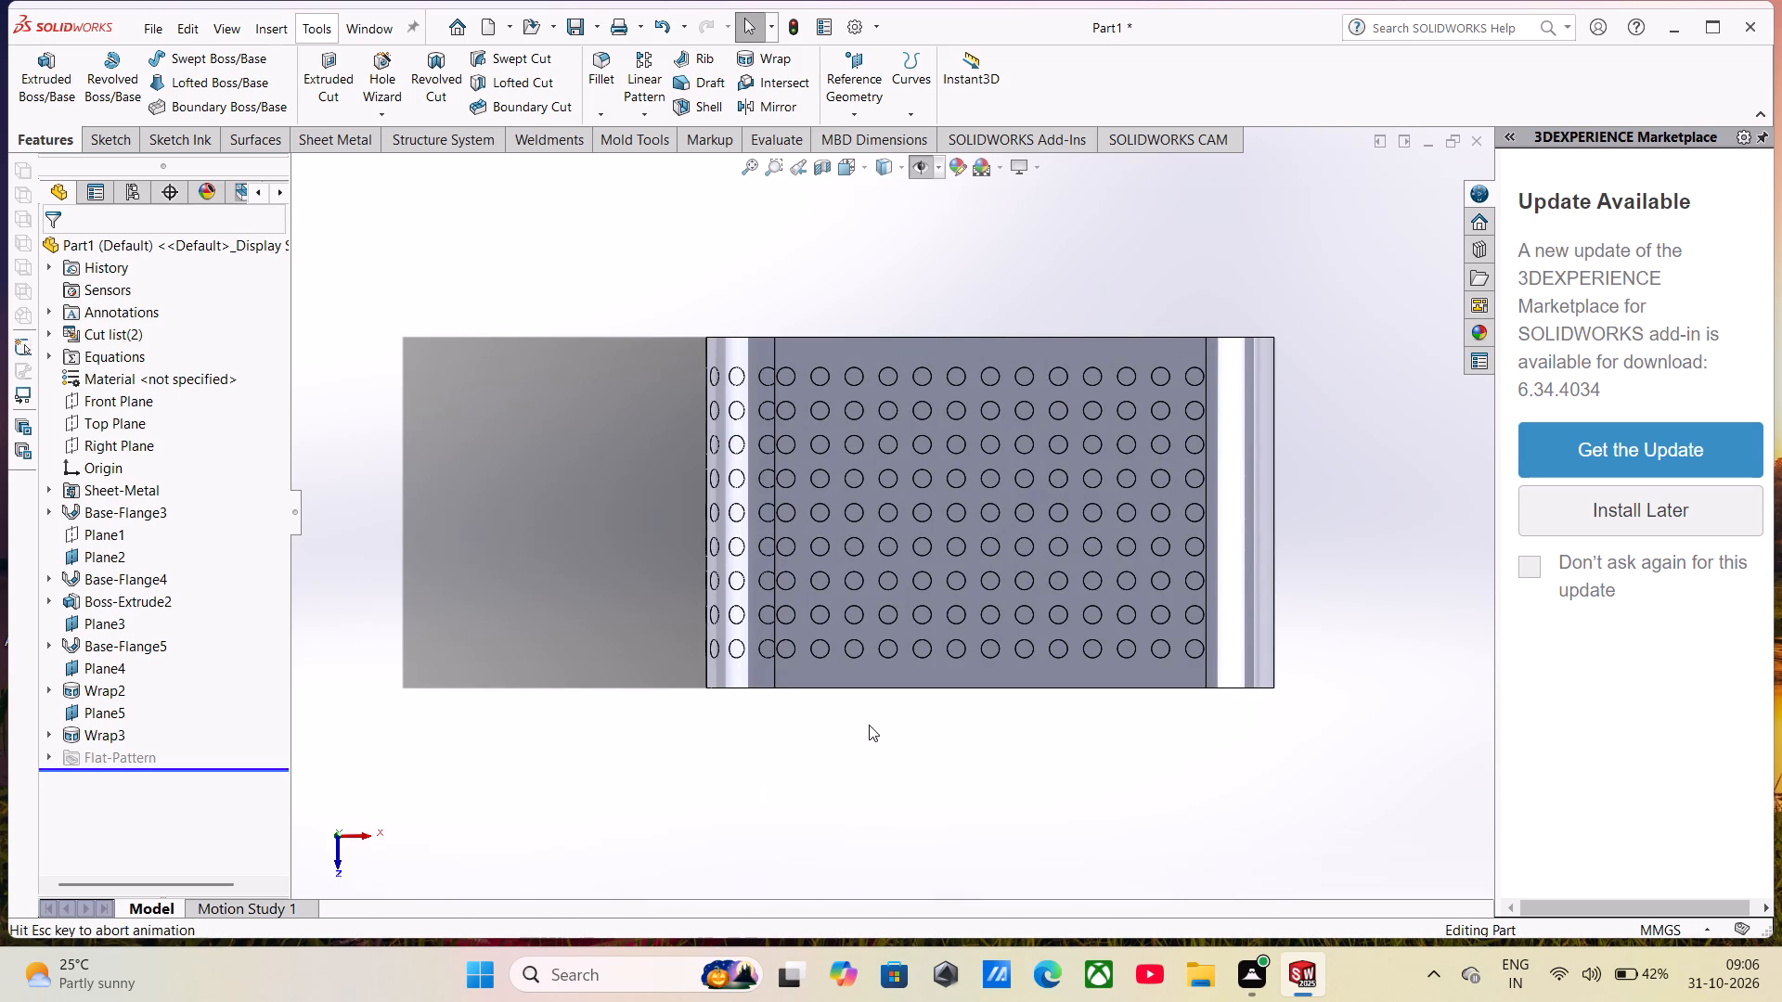
key(ctrl+z)
key(ctrl+z)
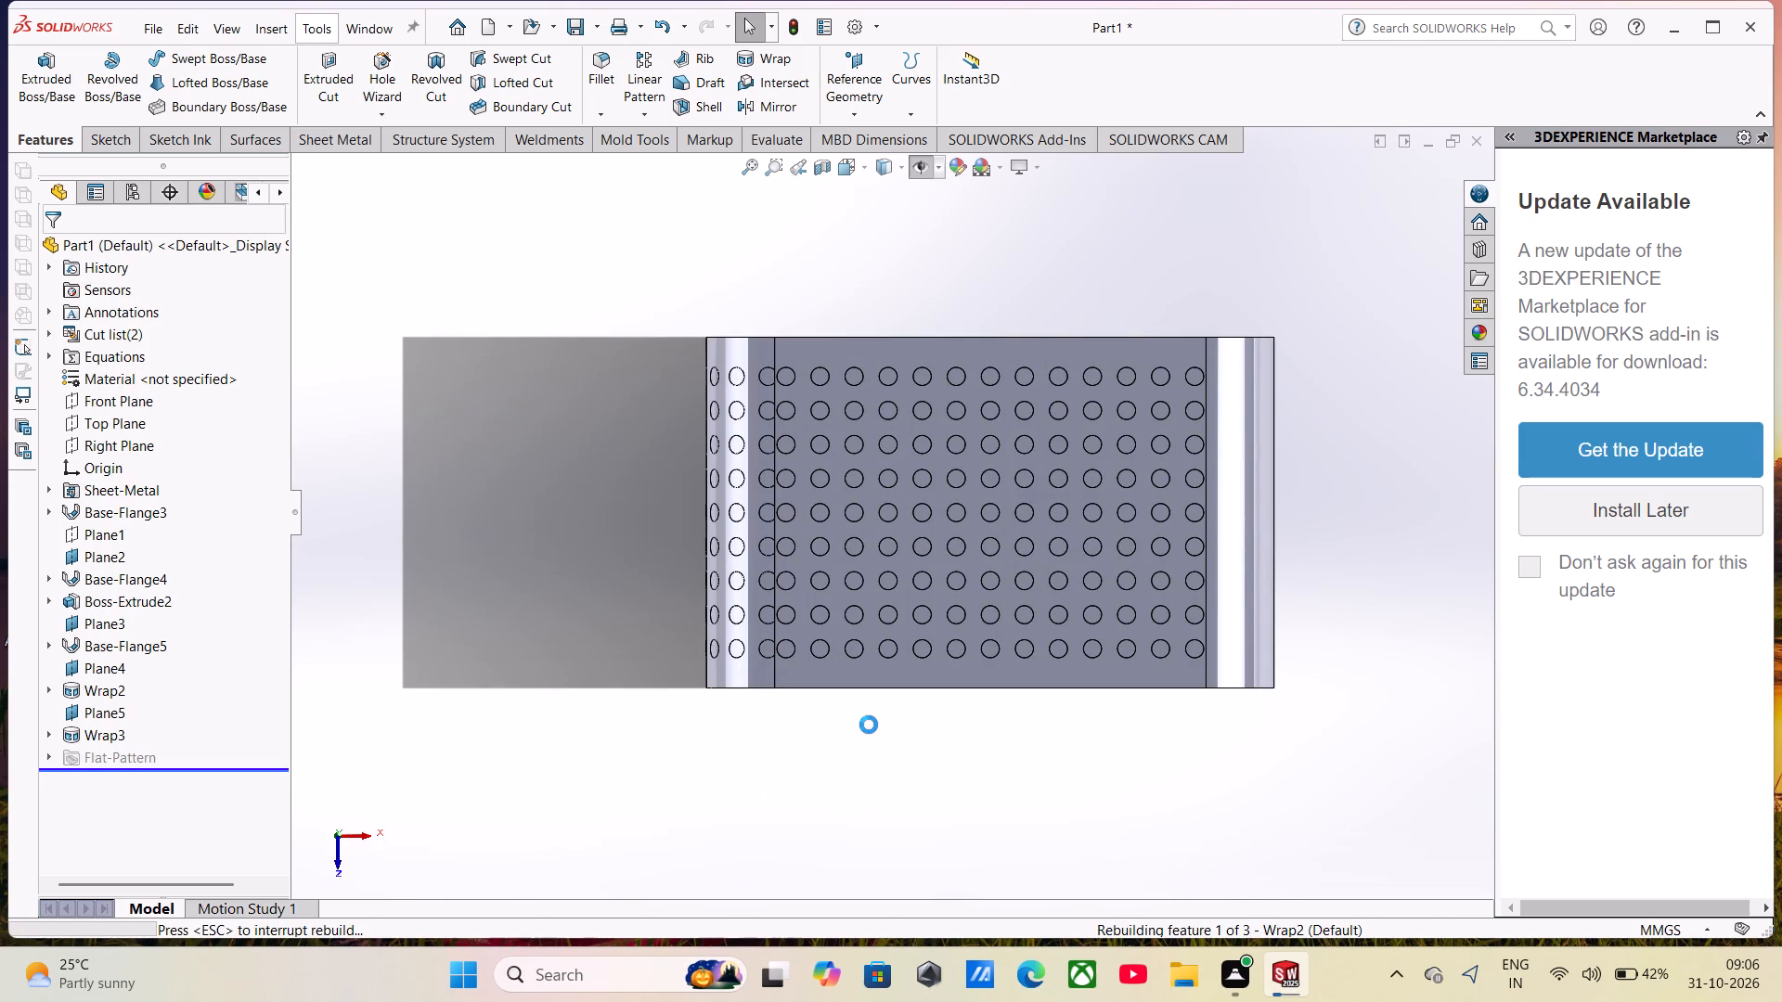
key(ctrl+z)
middle_drag(722, 427, 735, 500)
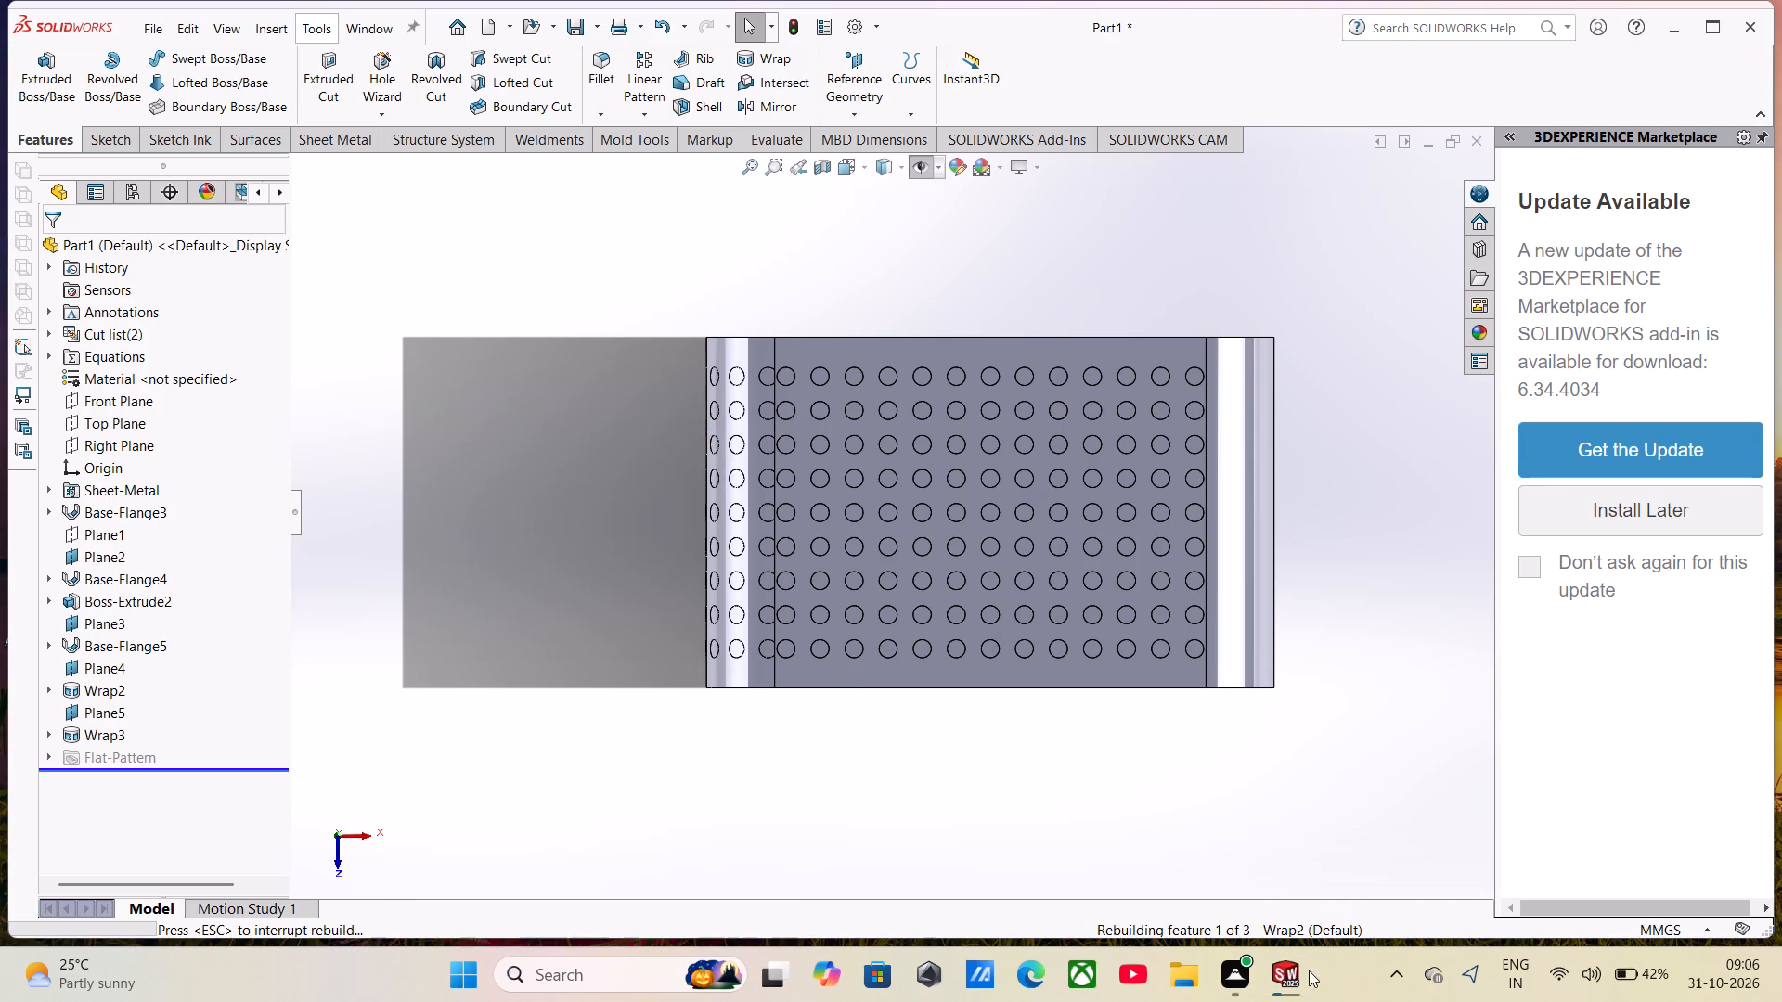
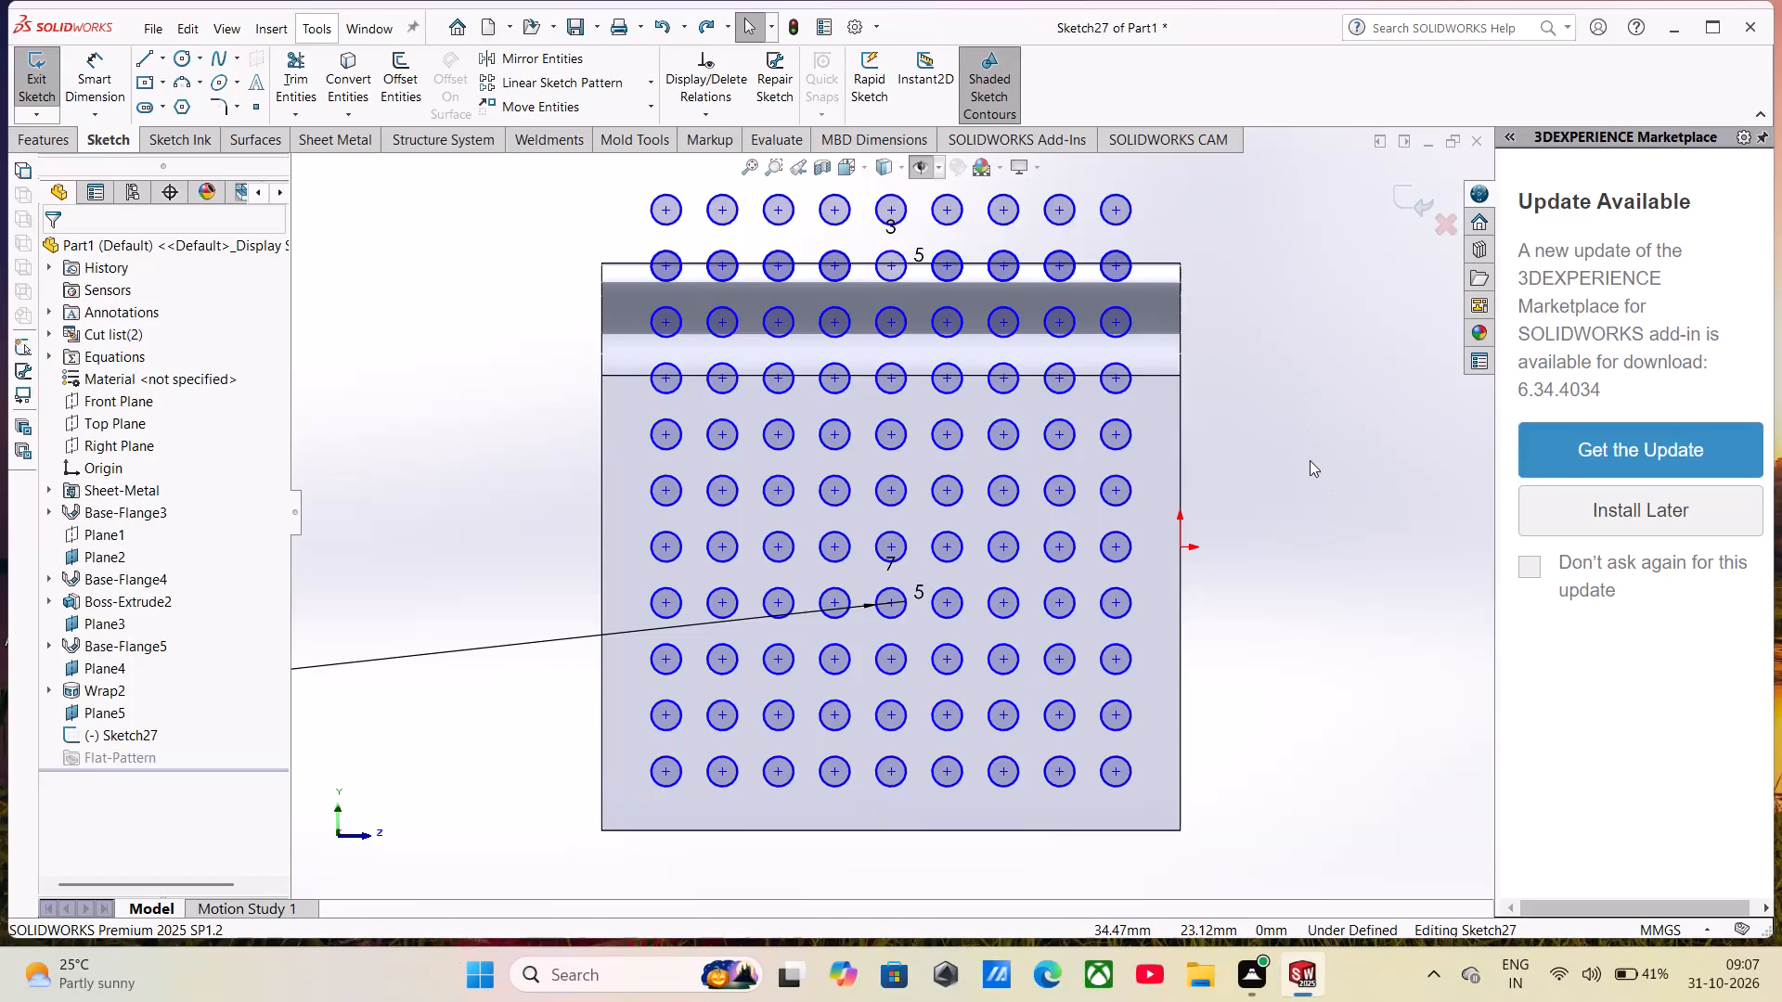
Redo the undone edits until the hole pattern wrapped on the cover's side and bend is restored.
scroll(1311, 464, up, 6)
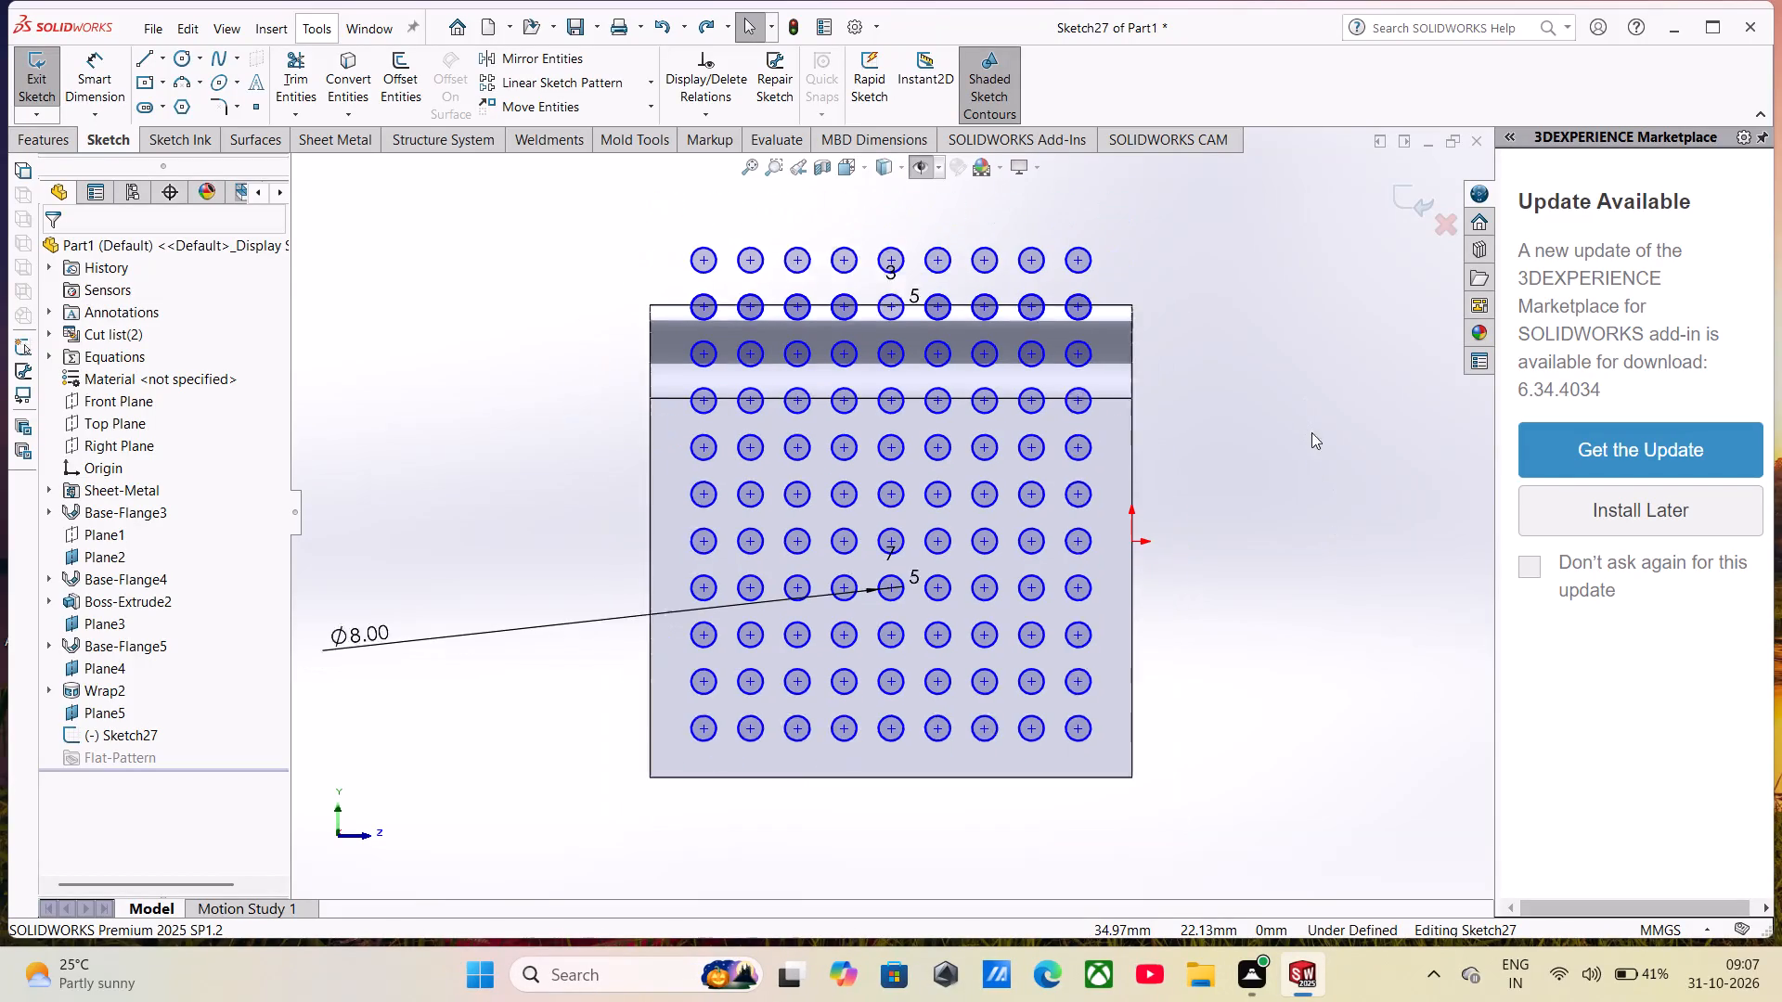
middle_drag(1160, 315, 1116, 366)
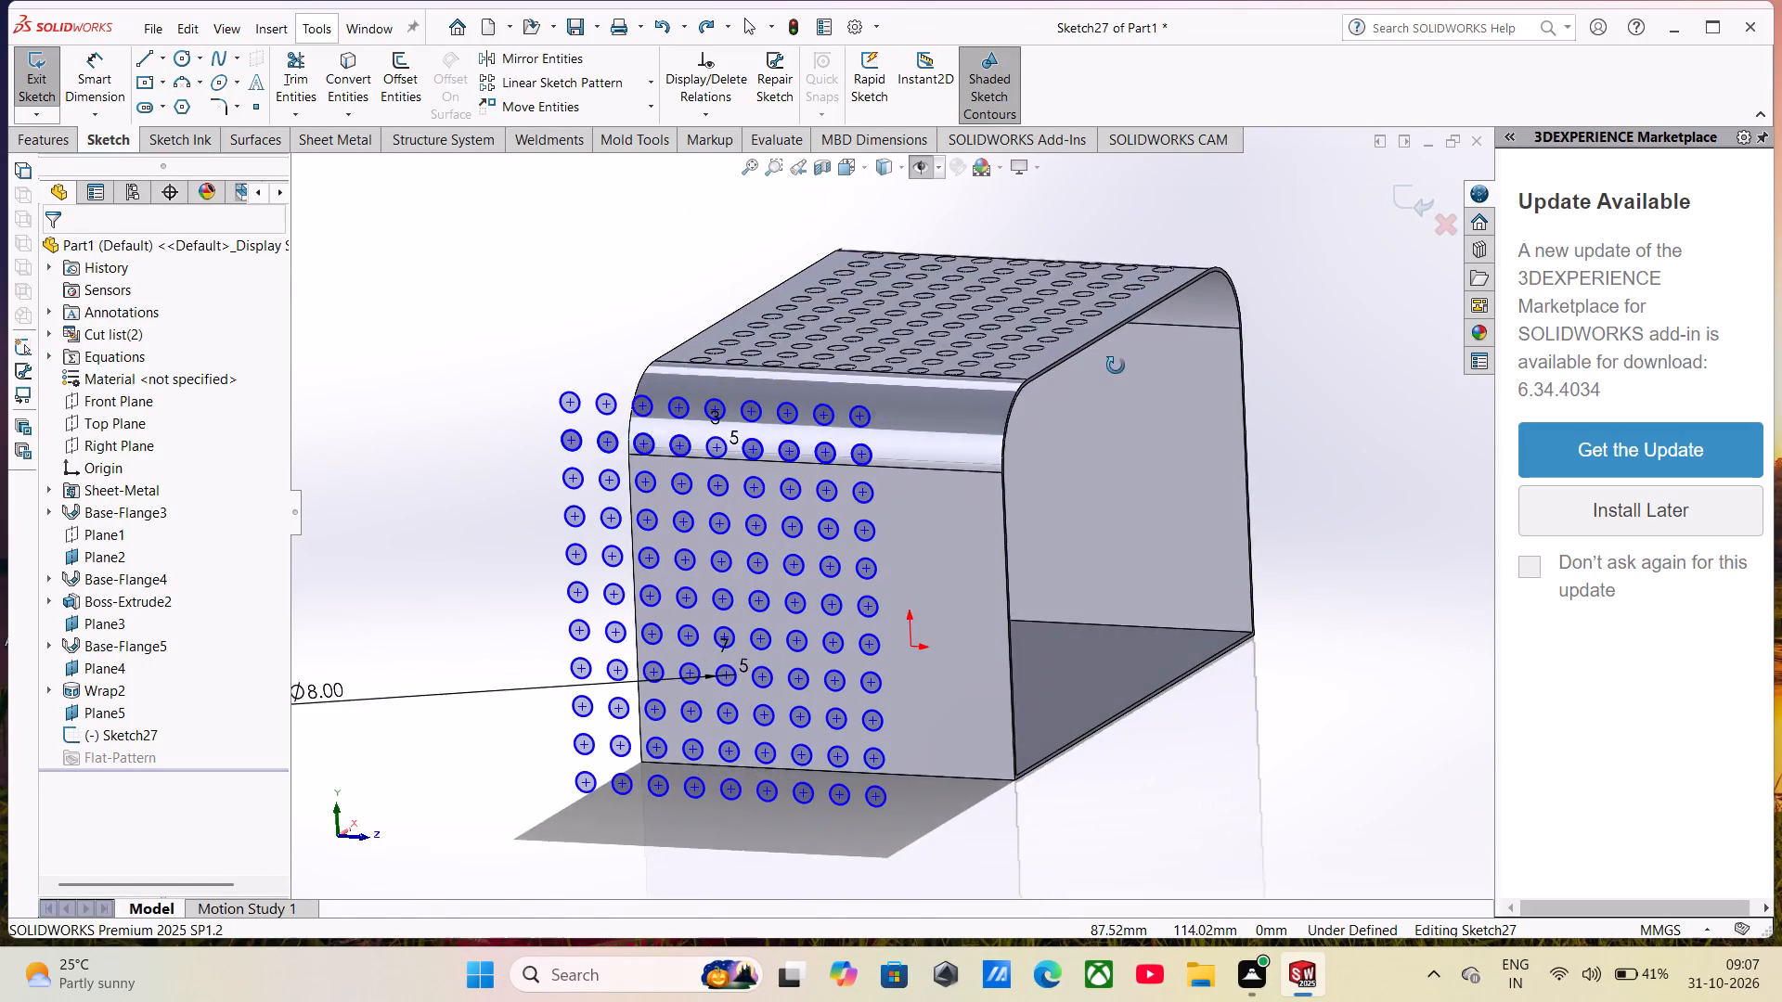
middle_drag(1116, 366, 1120, 382)
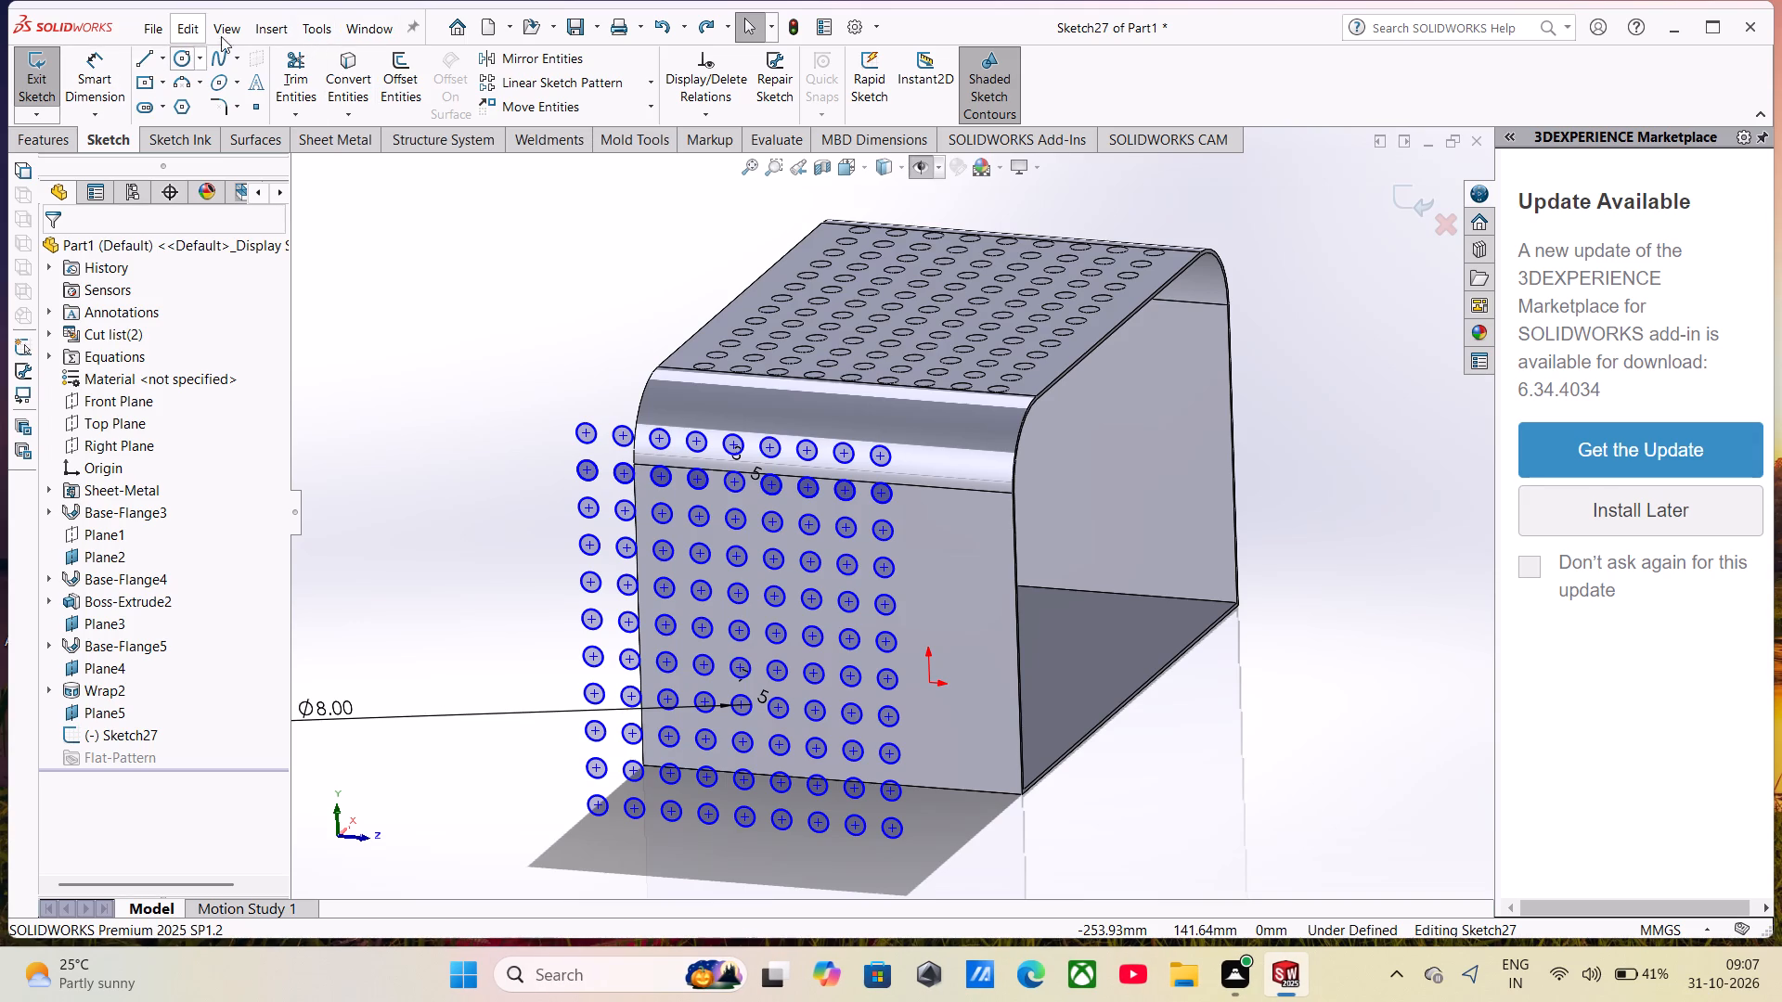
click(280, 20)
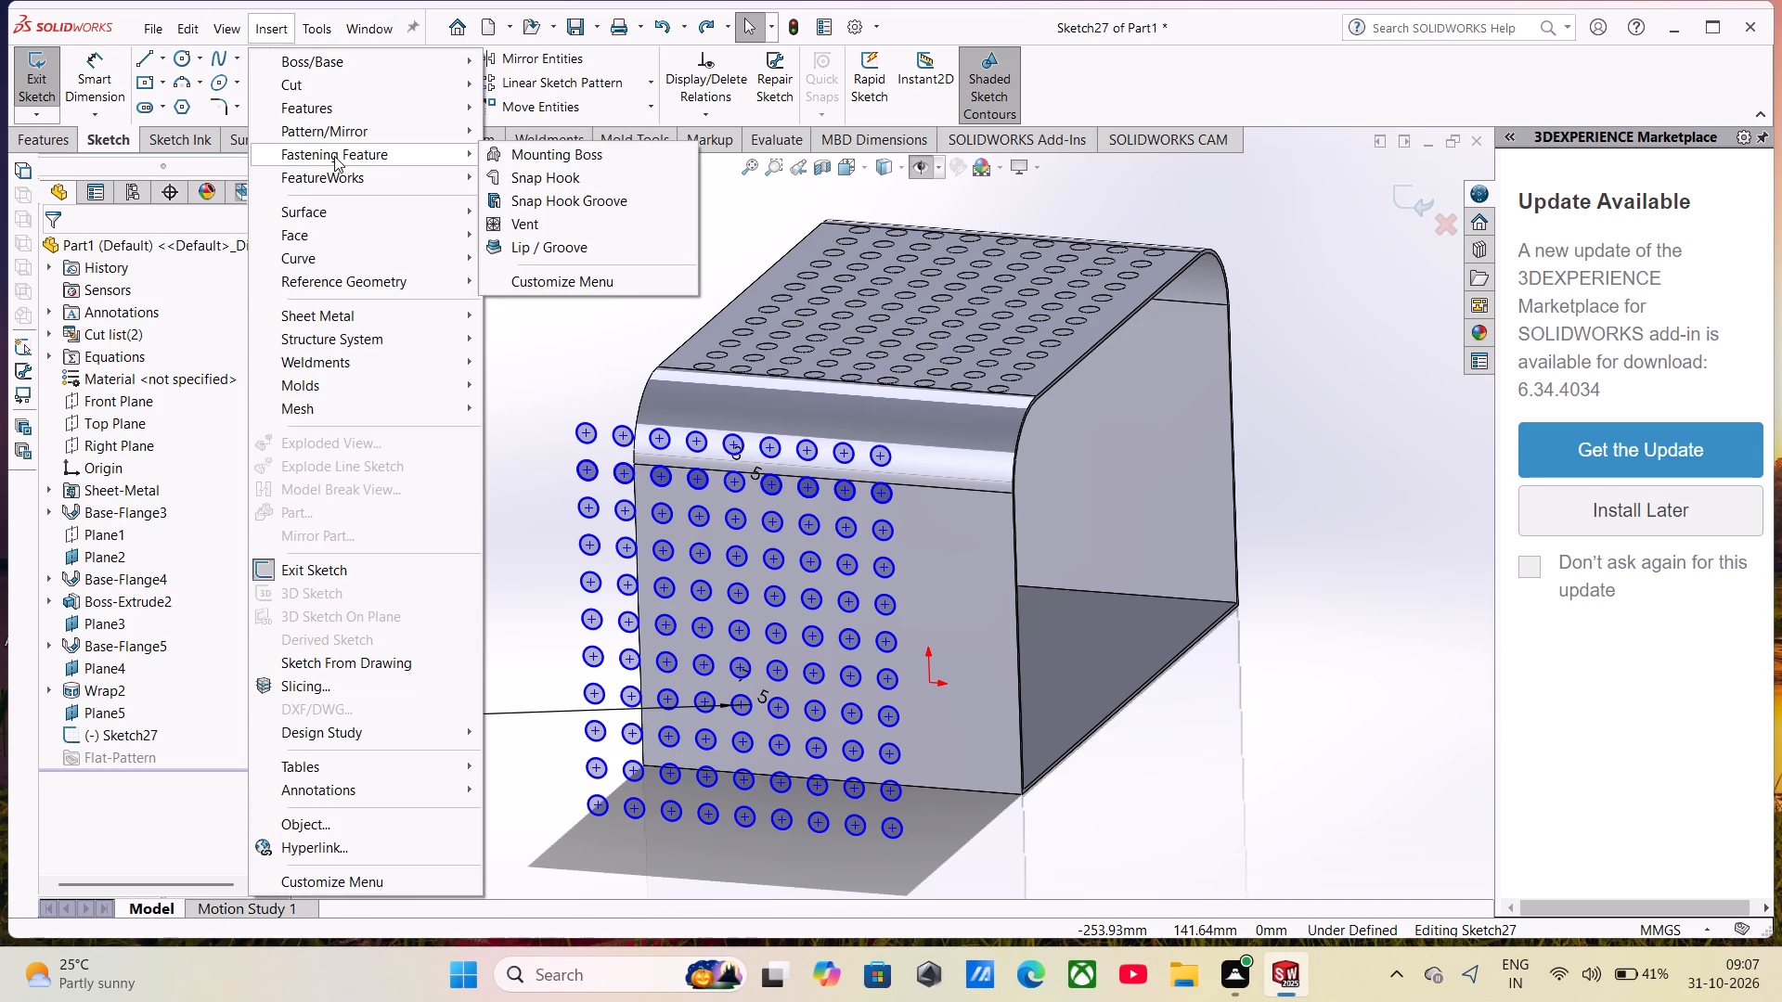
click(704, 19)
click(704, 19)
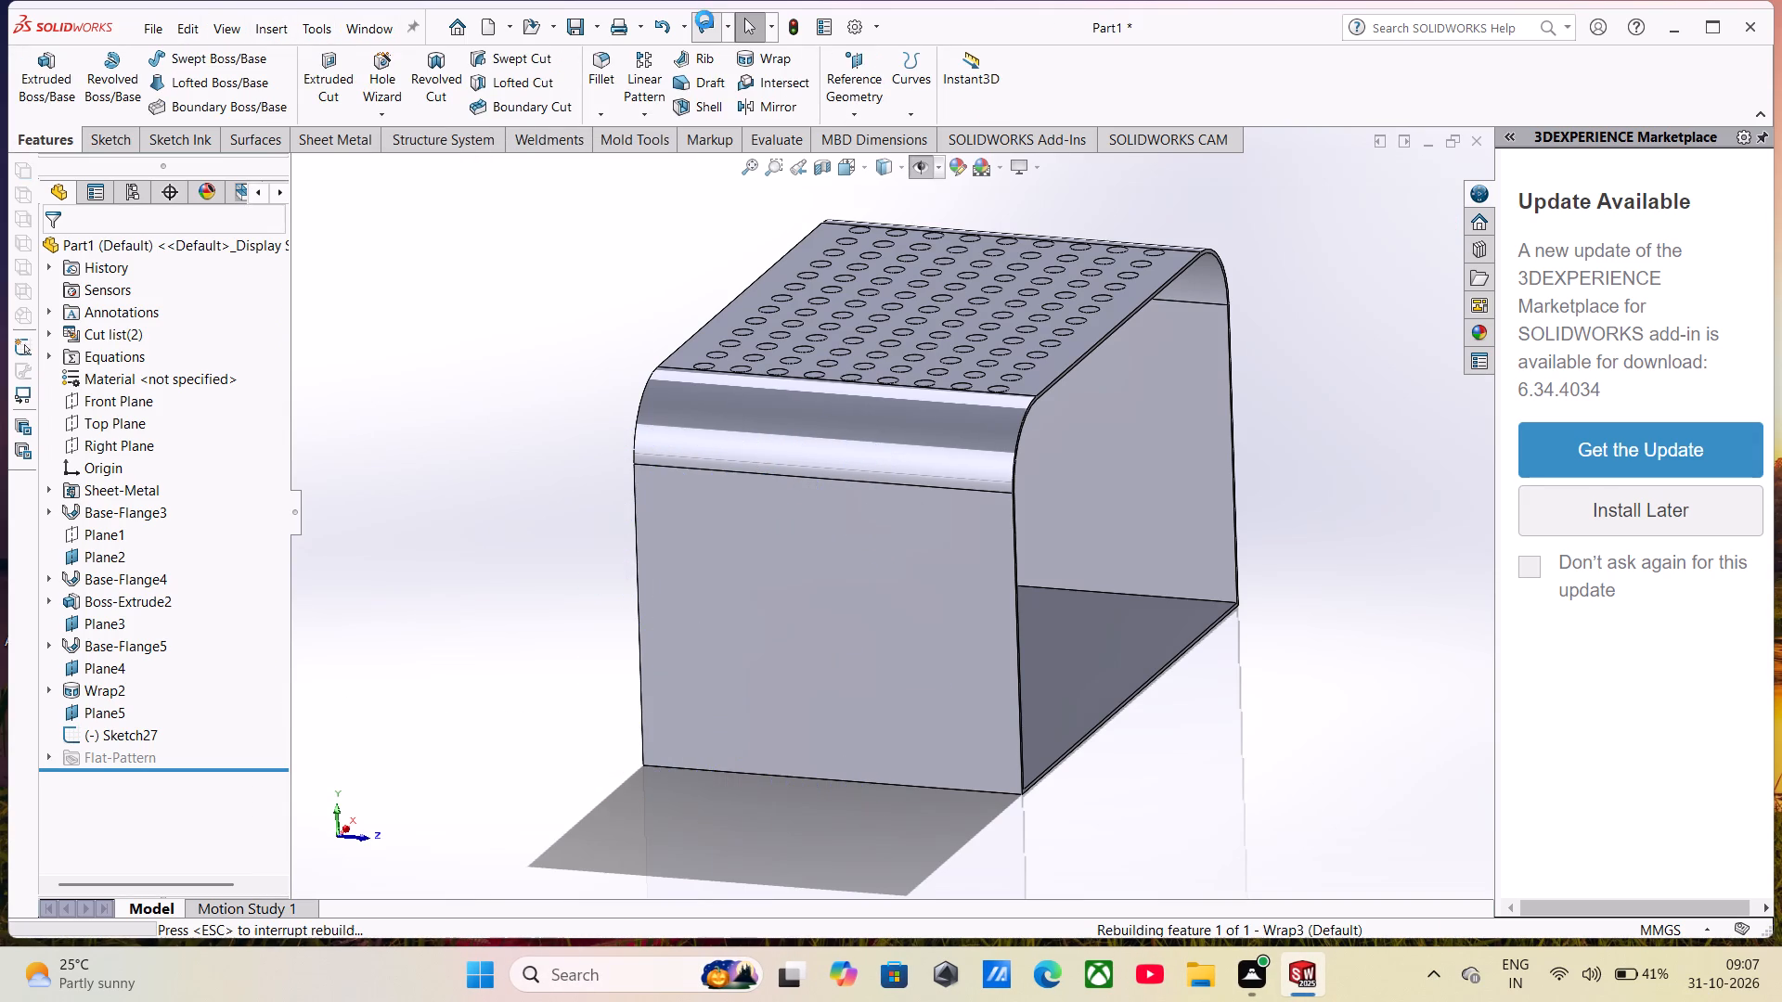
click(704, 19)
click(704, 19)
middle_drag(793, 444, 833, 428)
middle_drag(833, 428, 905, 388)
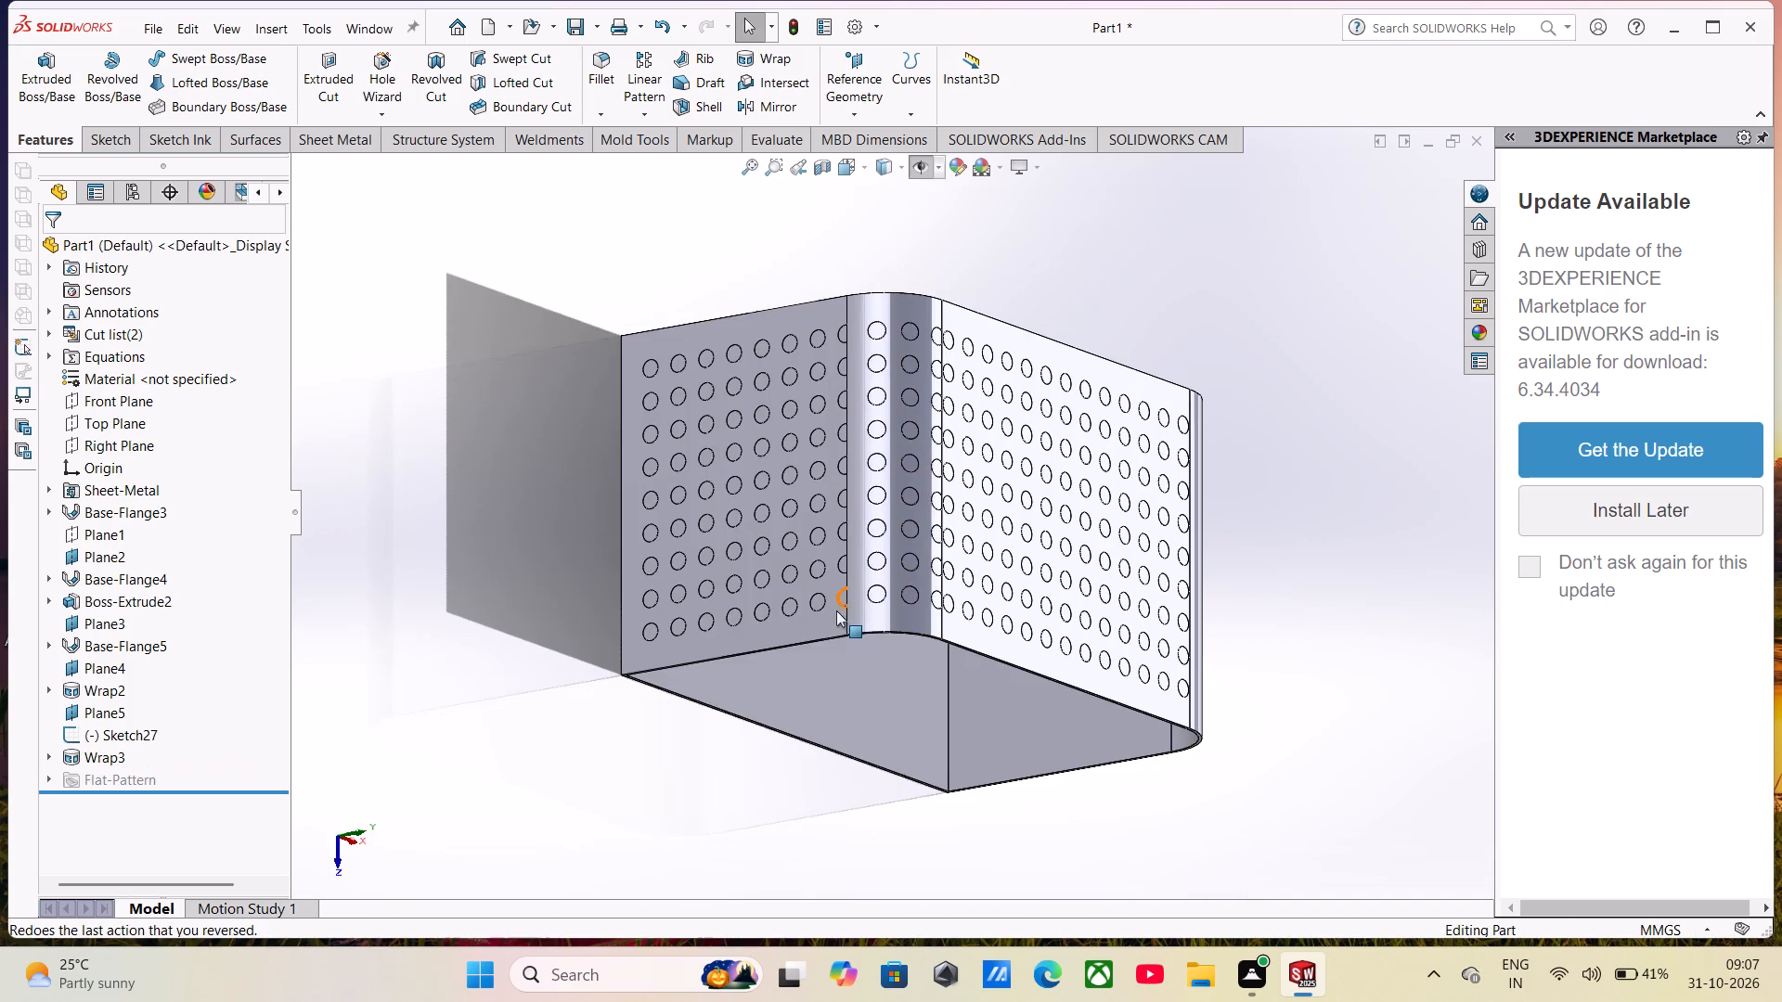
scroll(384, 739, up, 1)
middle_drag(863, 687, 697, 447)
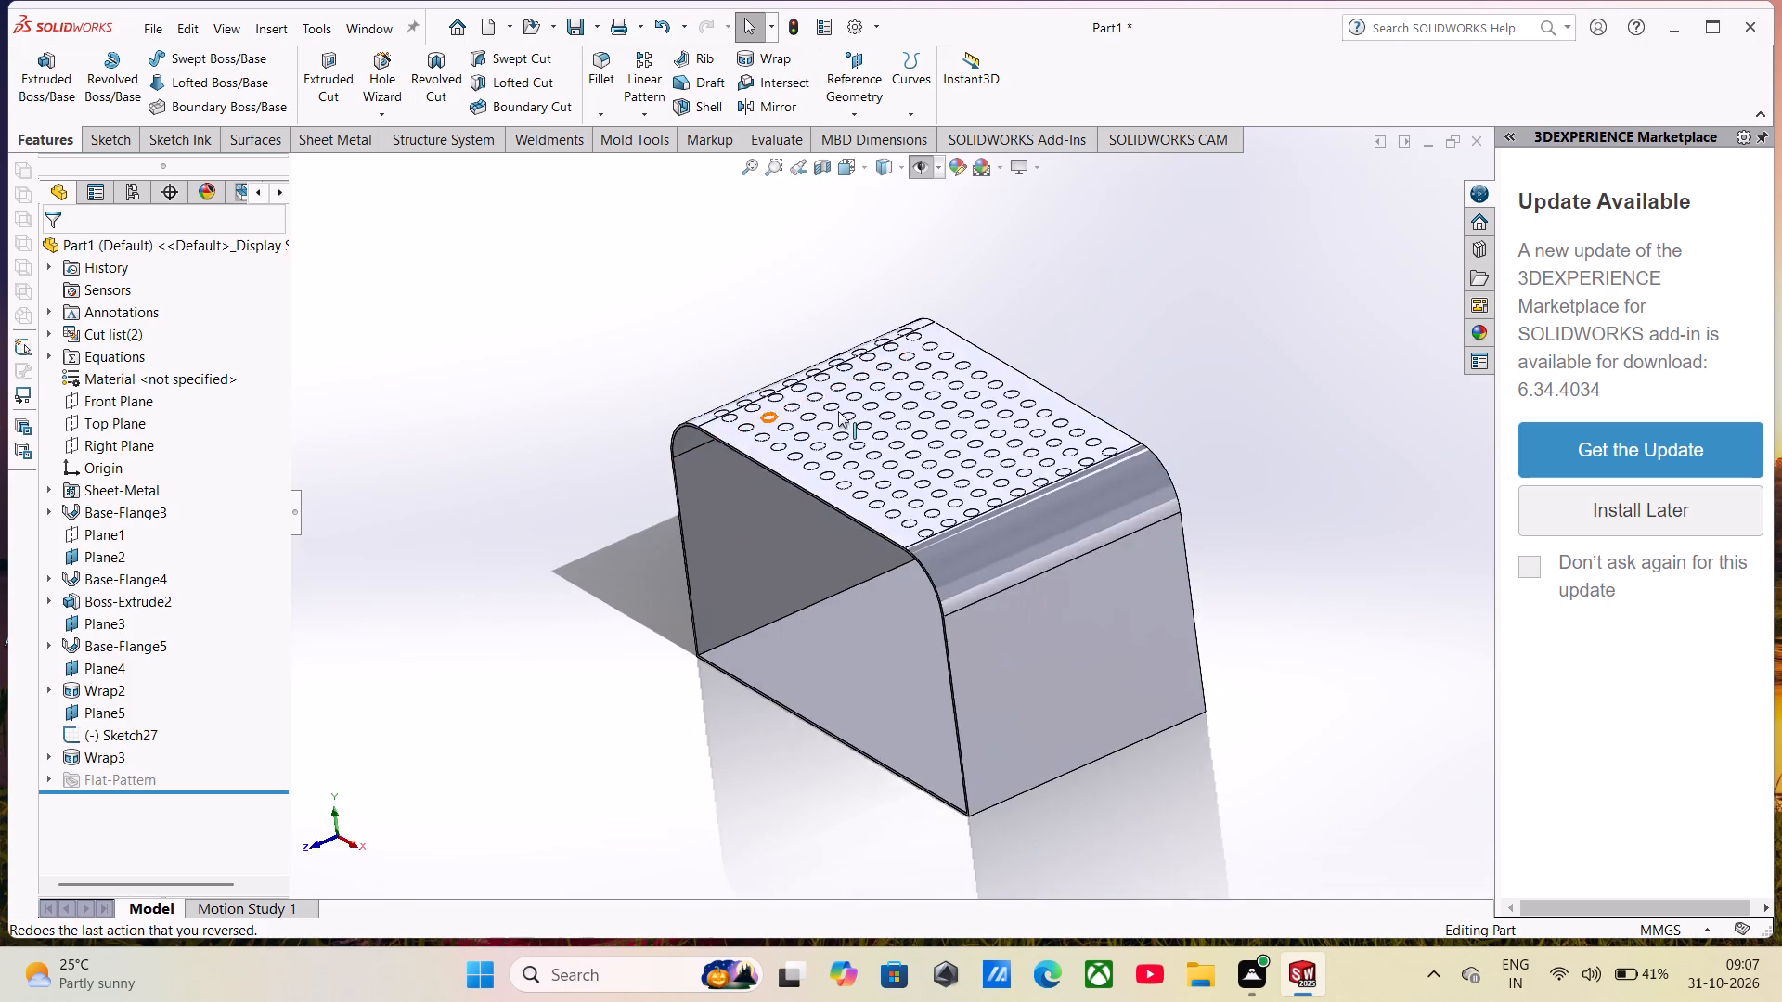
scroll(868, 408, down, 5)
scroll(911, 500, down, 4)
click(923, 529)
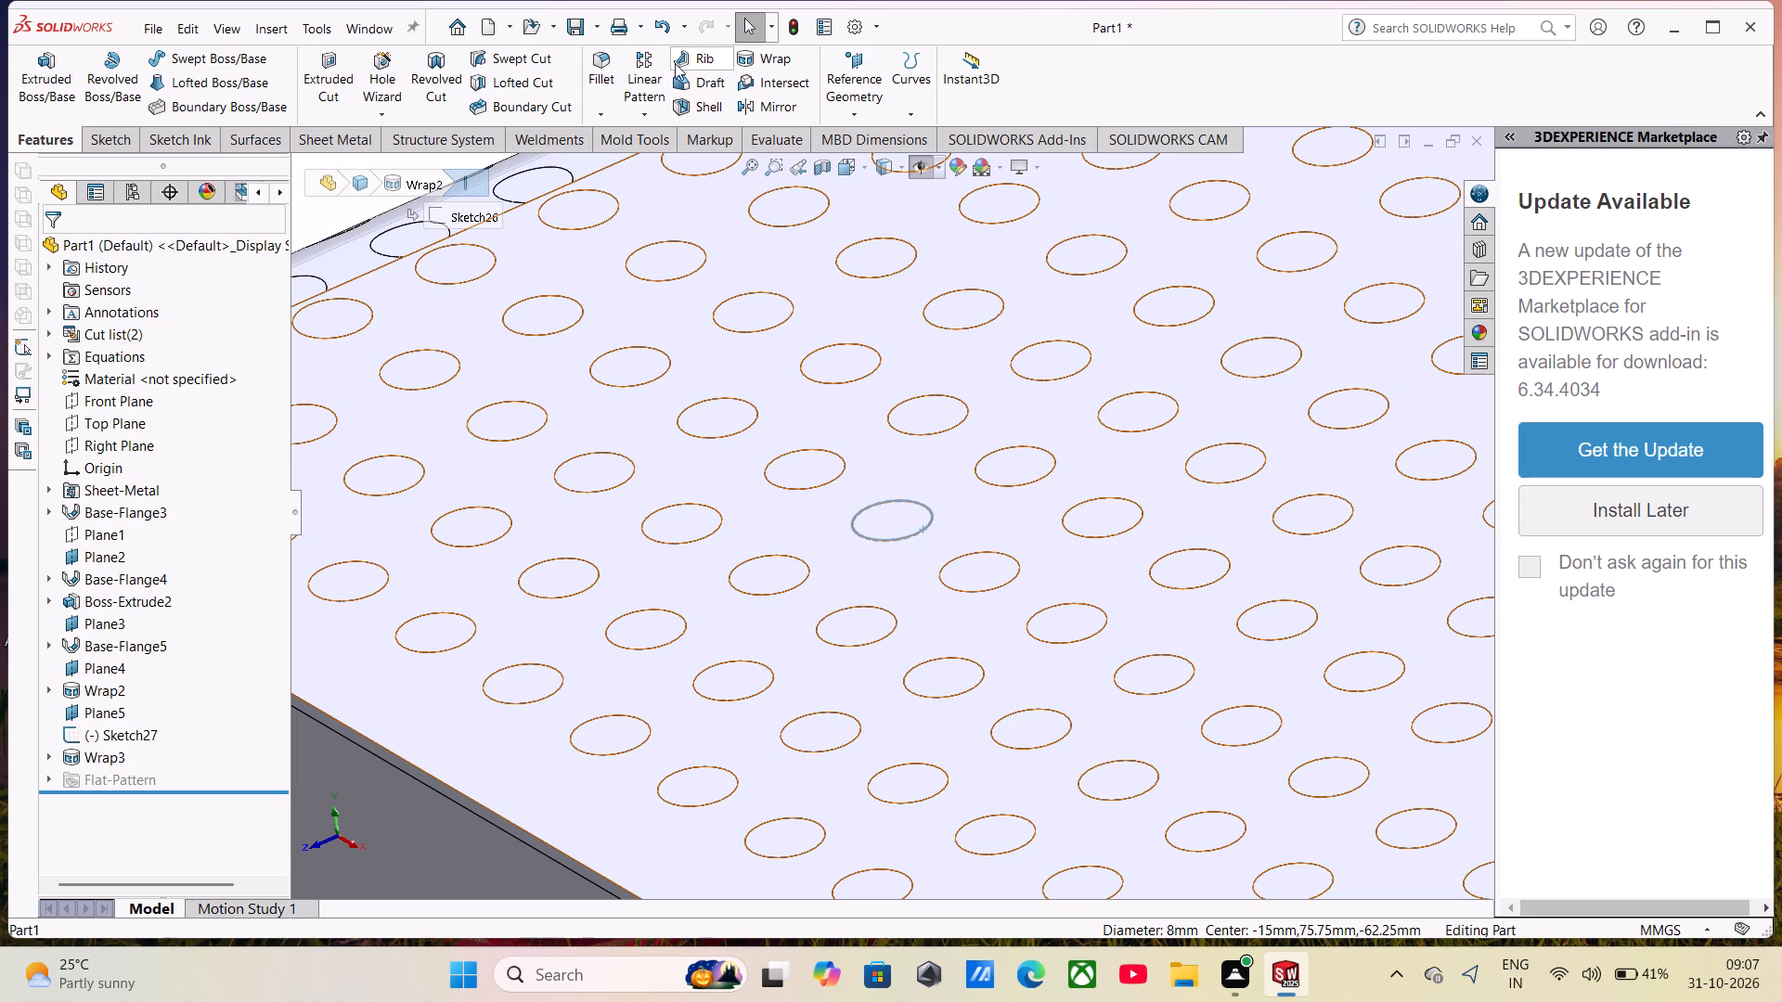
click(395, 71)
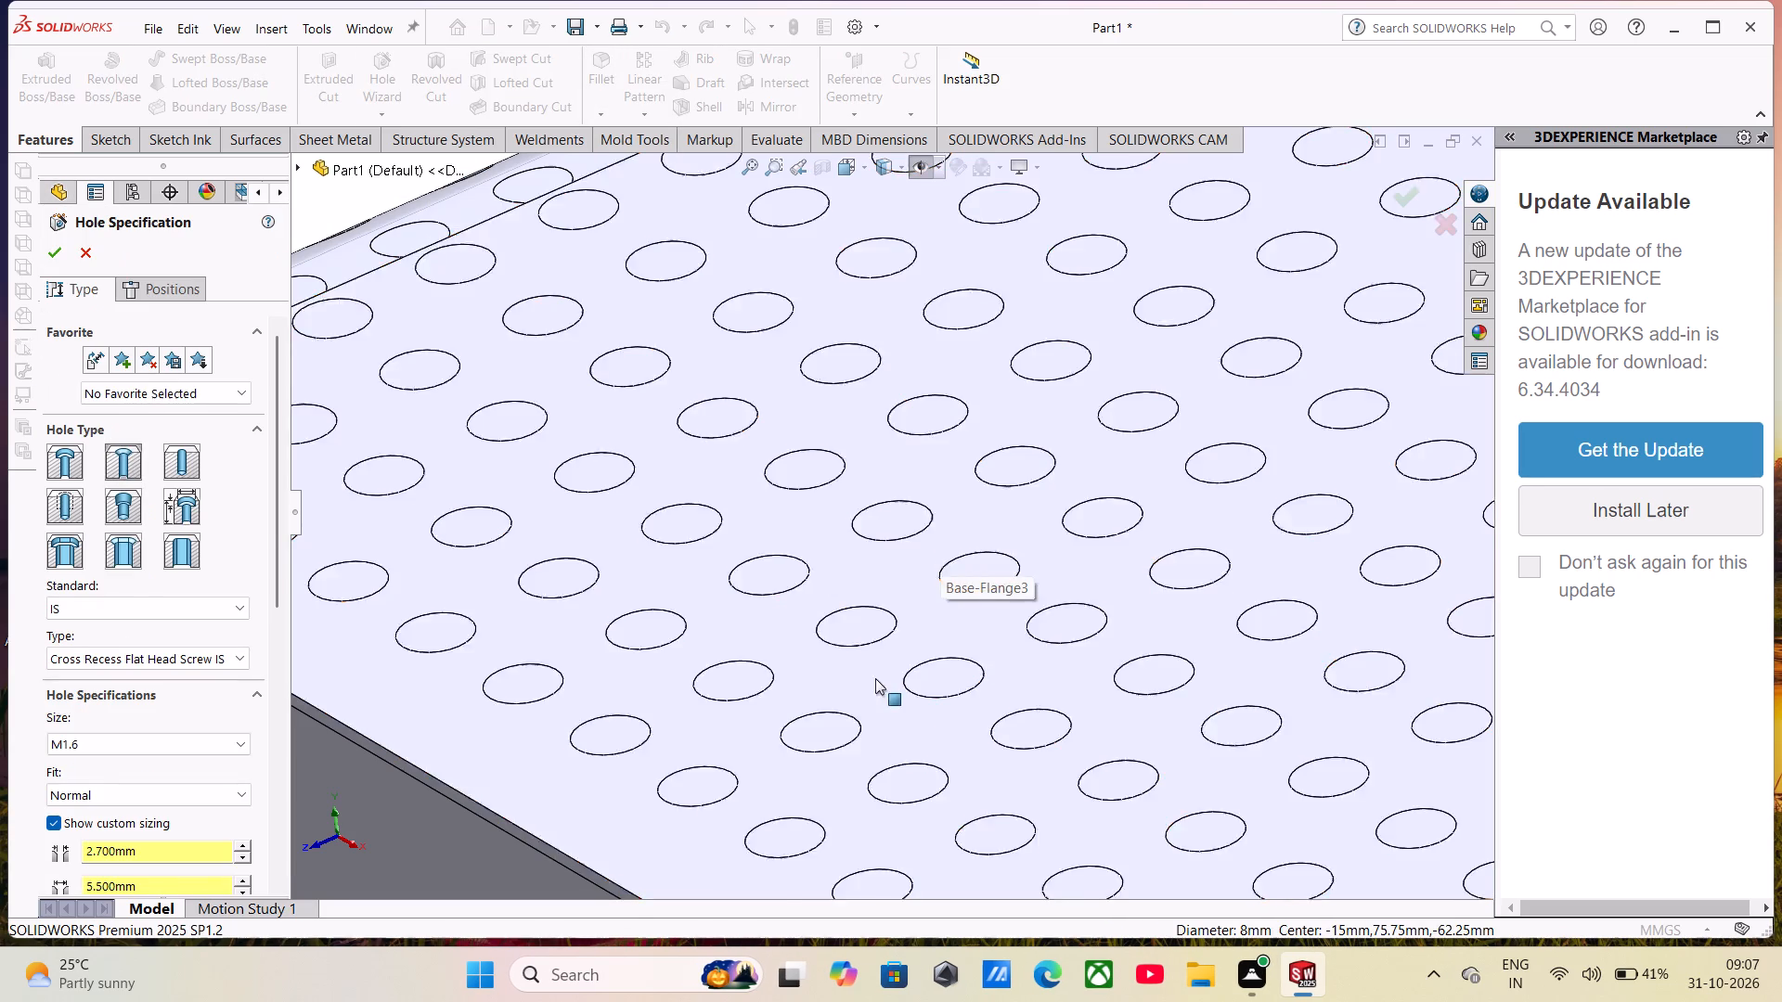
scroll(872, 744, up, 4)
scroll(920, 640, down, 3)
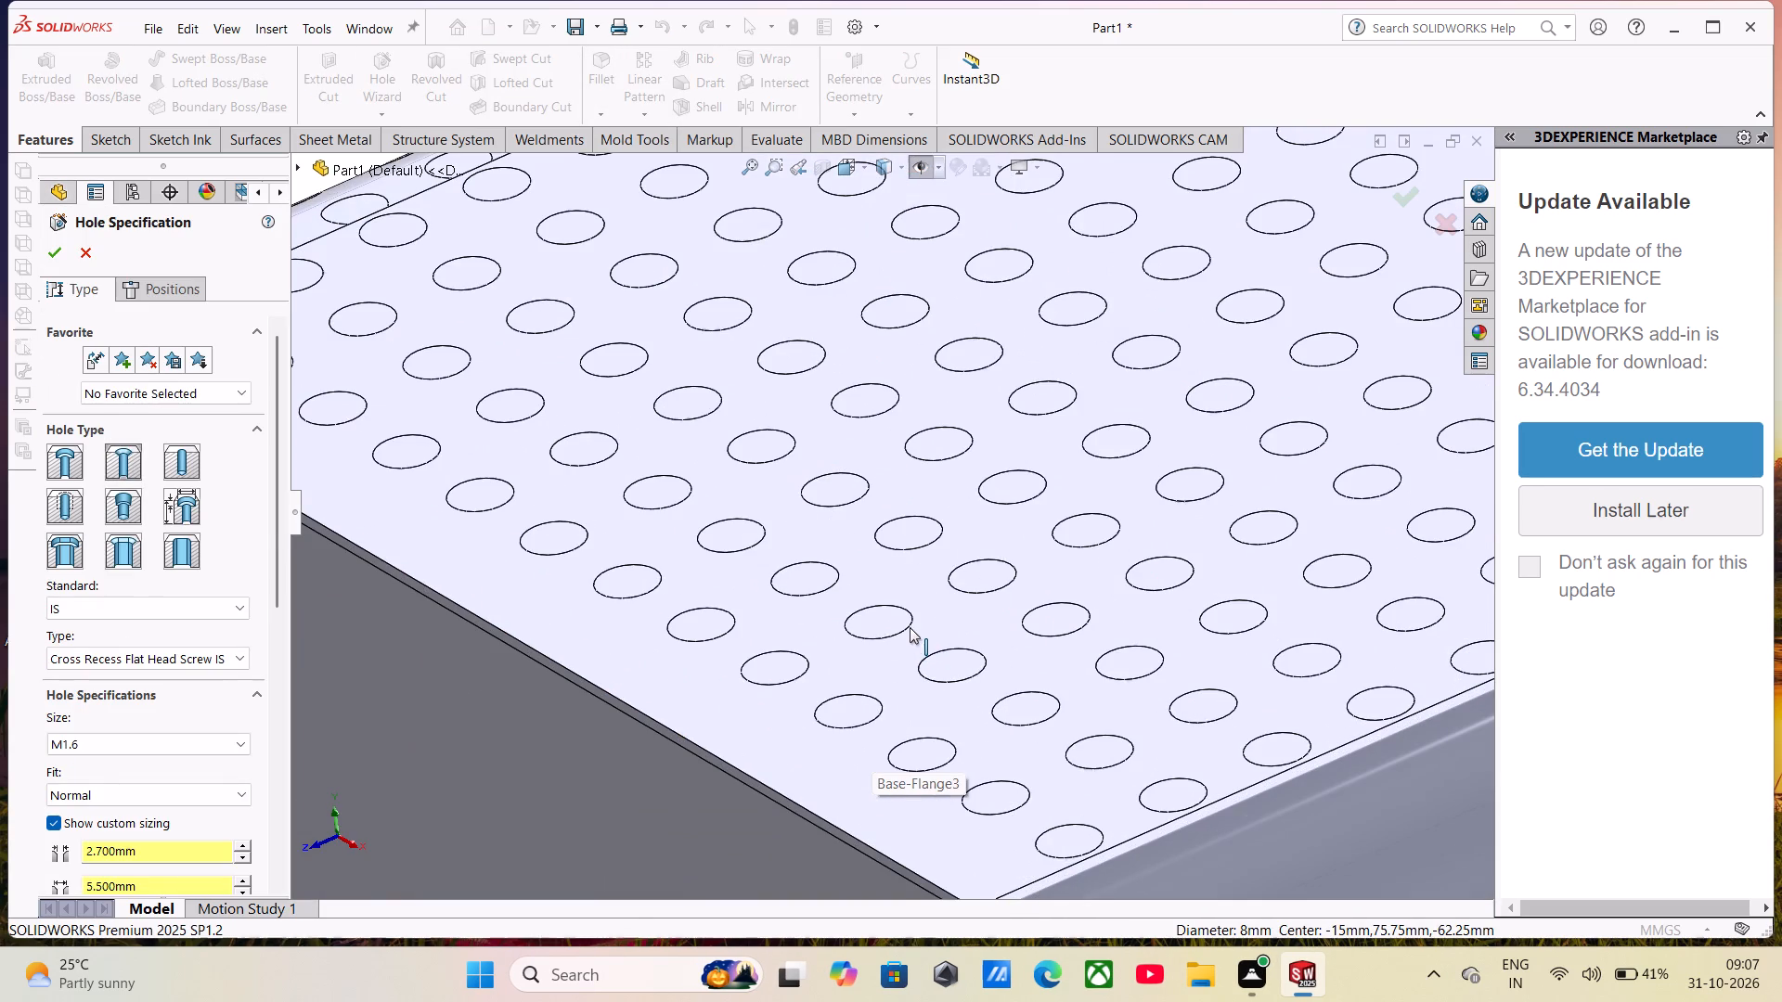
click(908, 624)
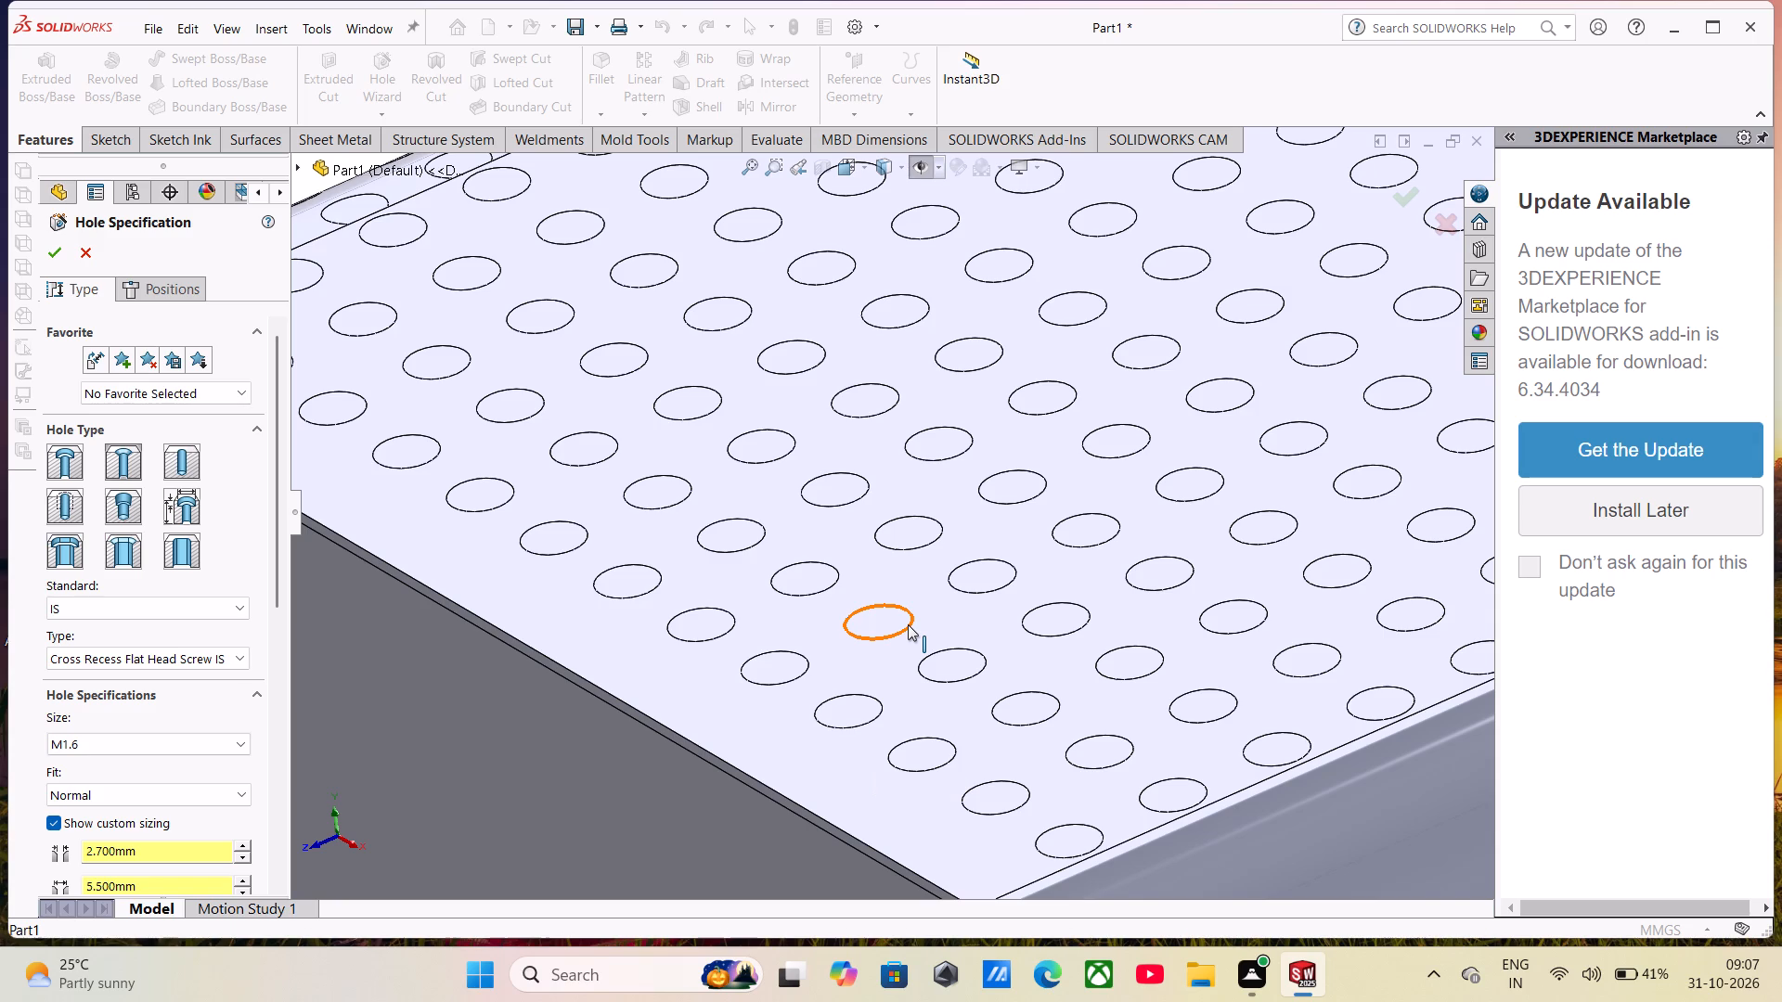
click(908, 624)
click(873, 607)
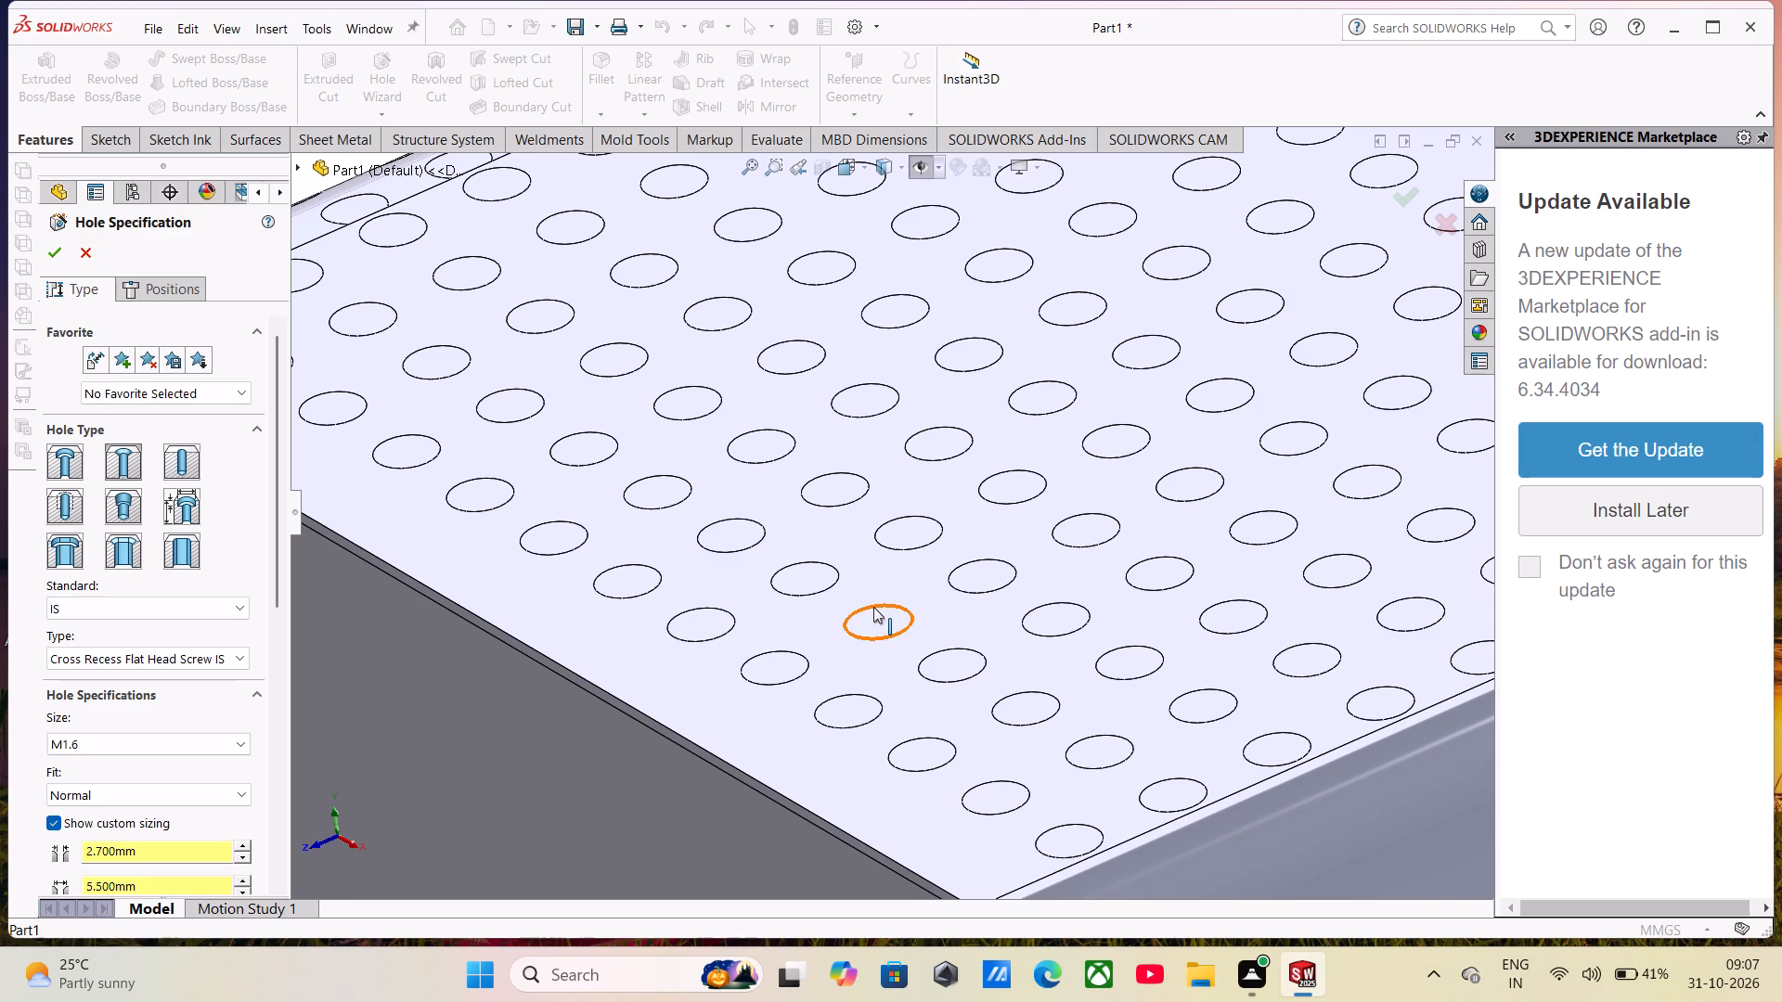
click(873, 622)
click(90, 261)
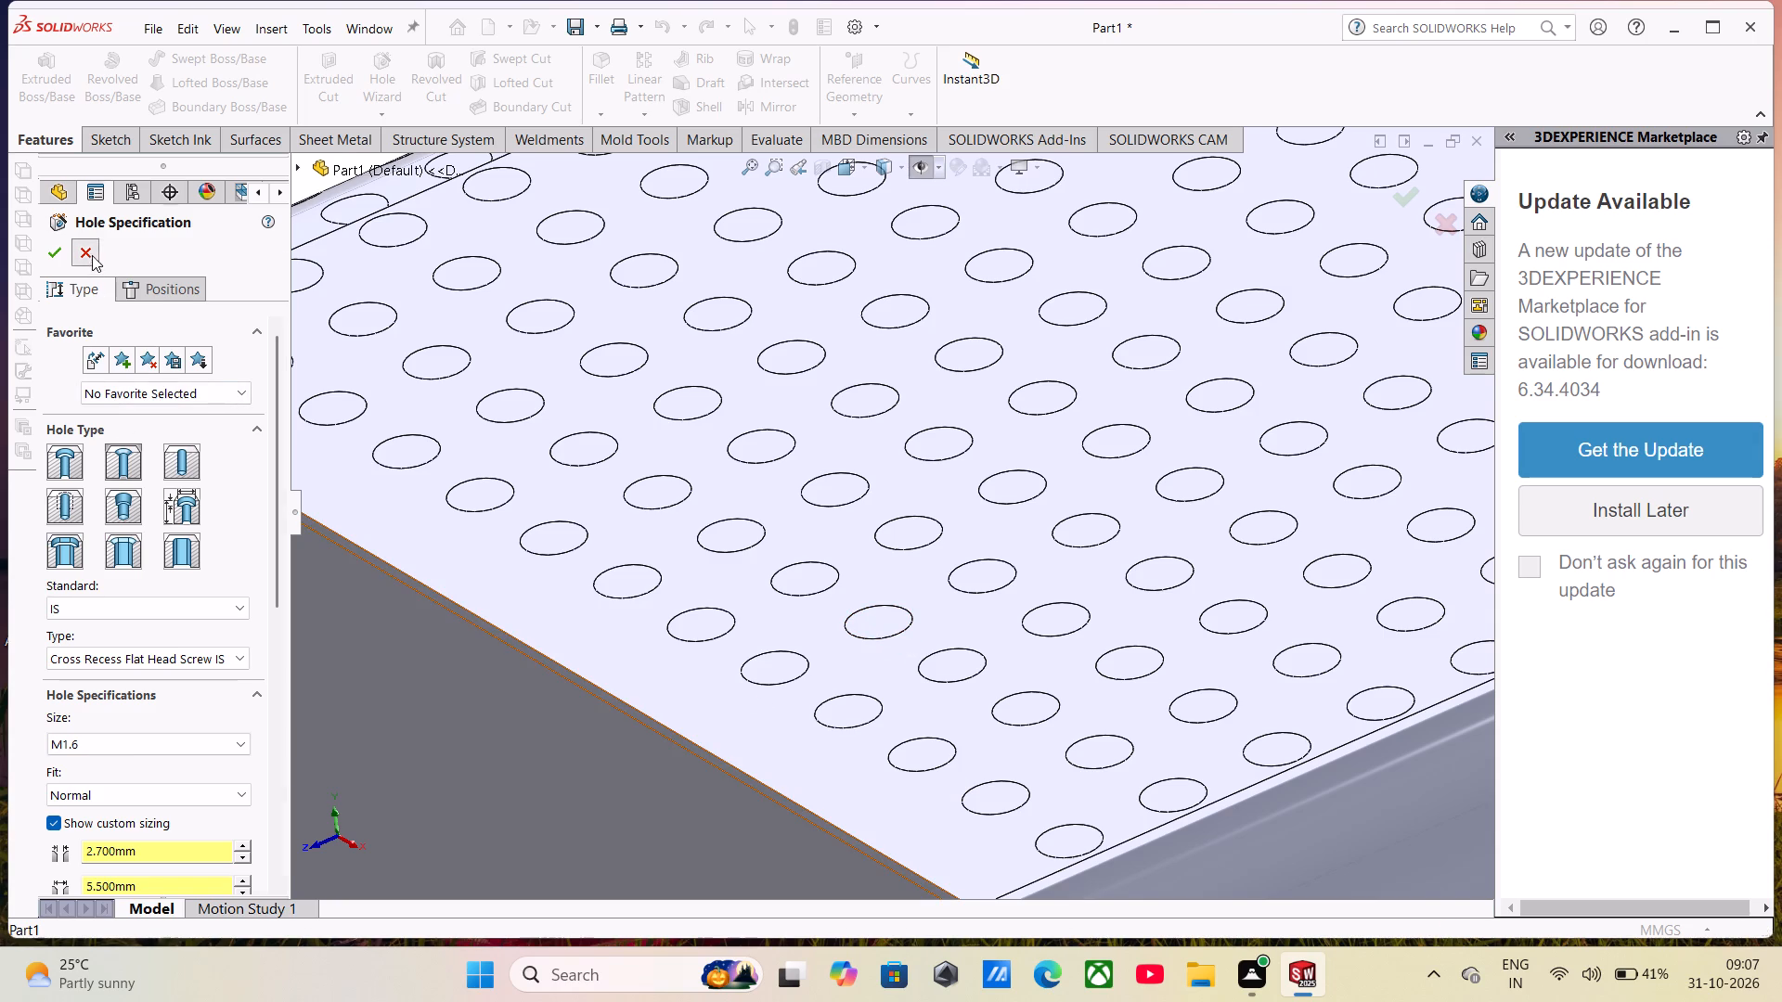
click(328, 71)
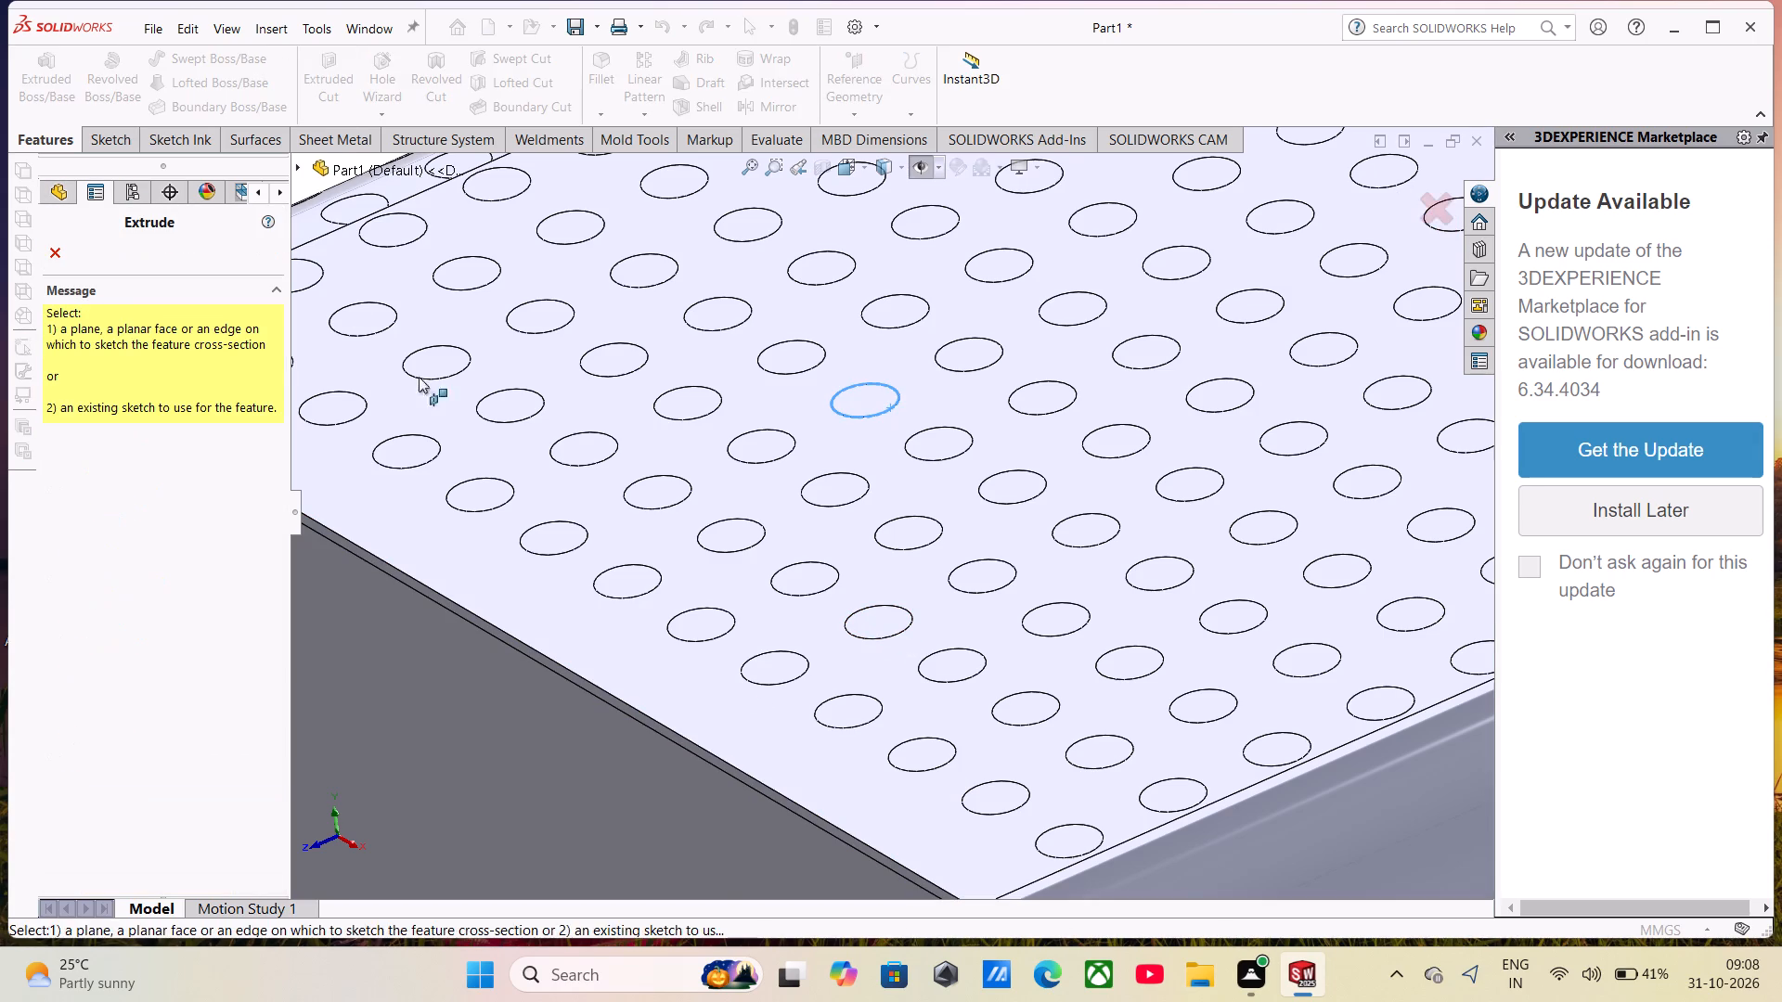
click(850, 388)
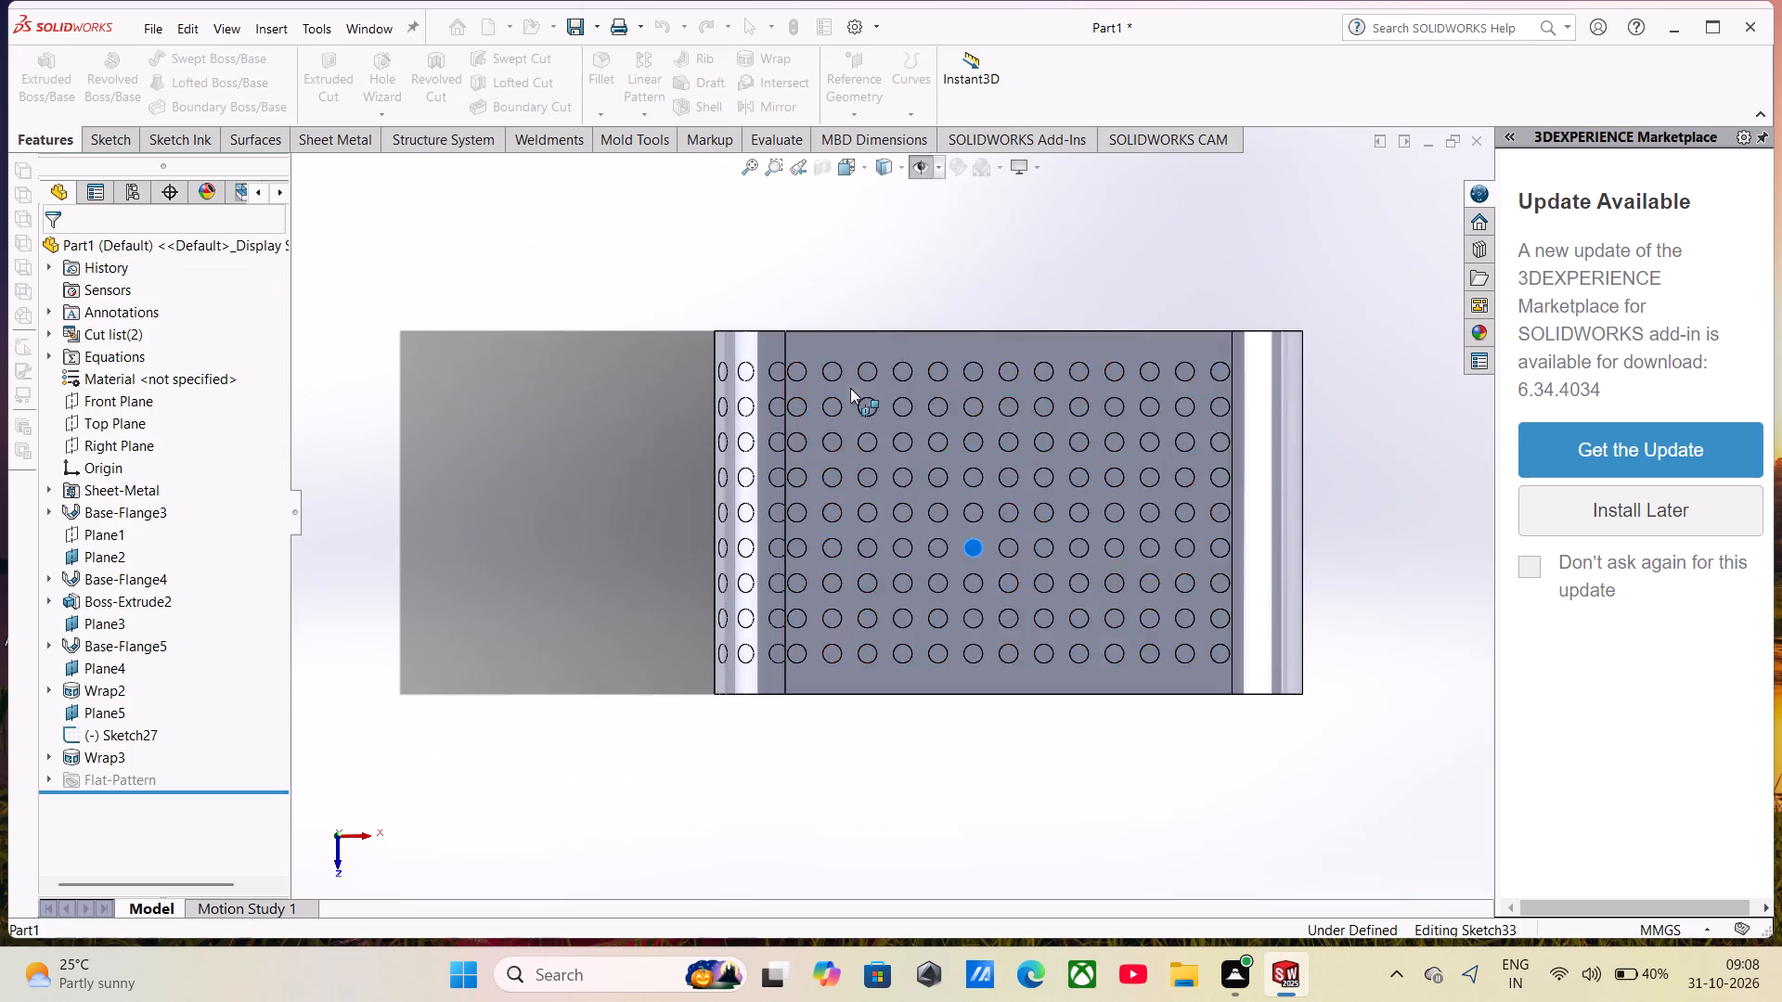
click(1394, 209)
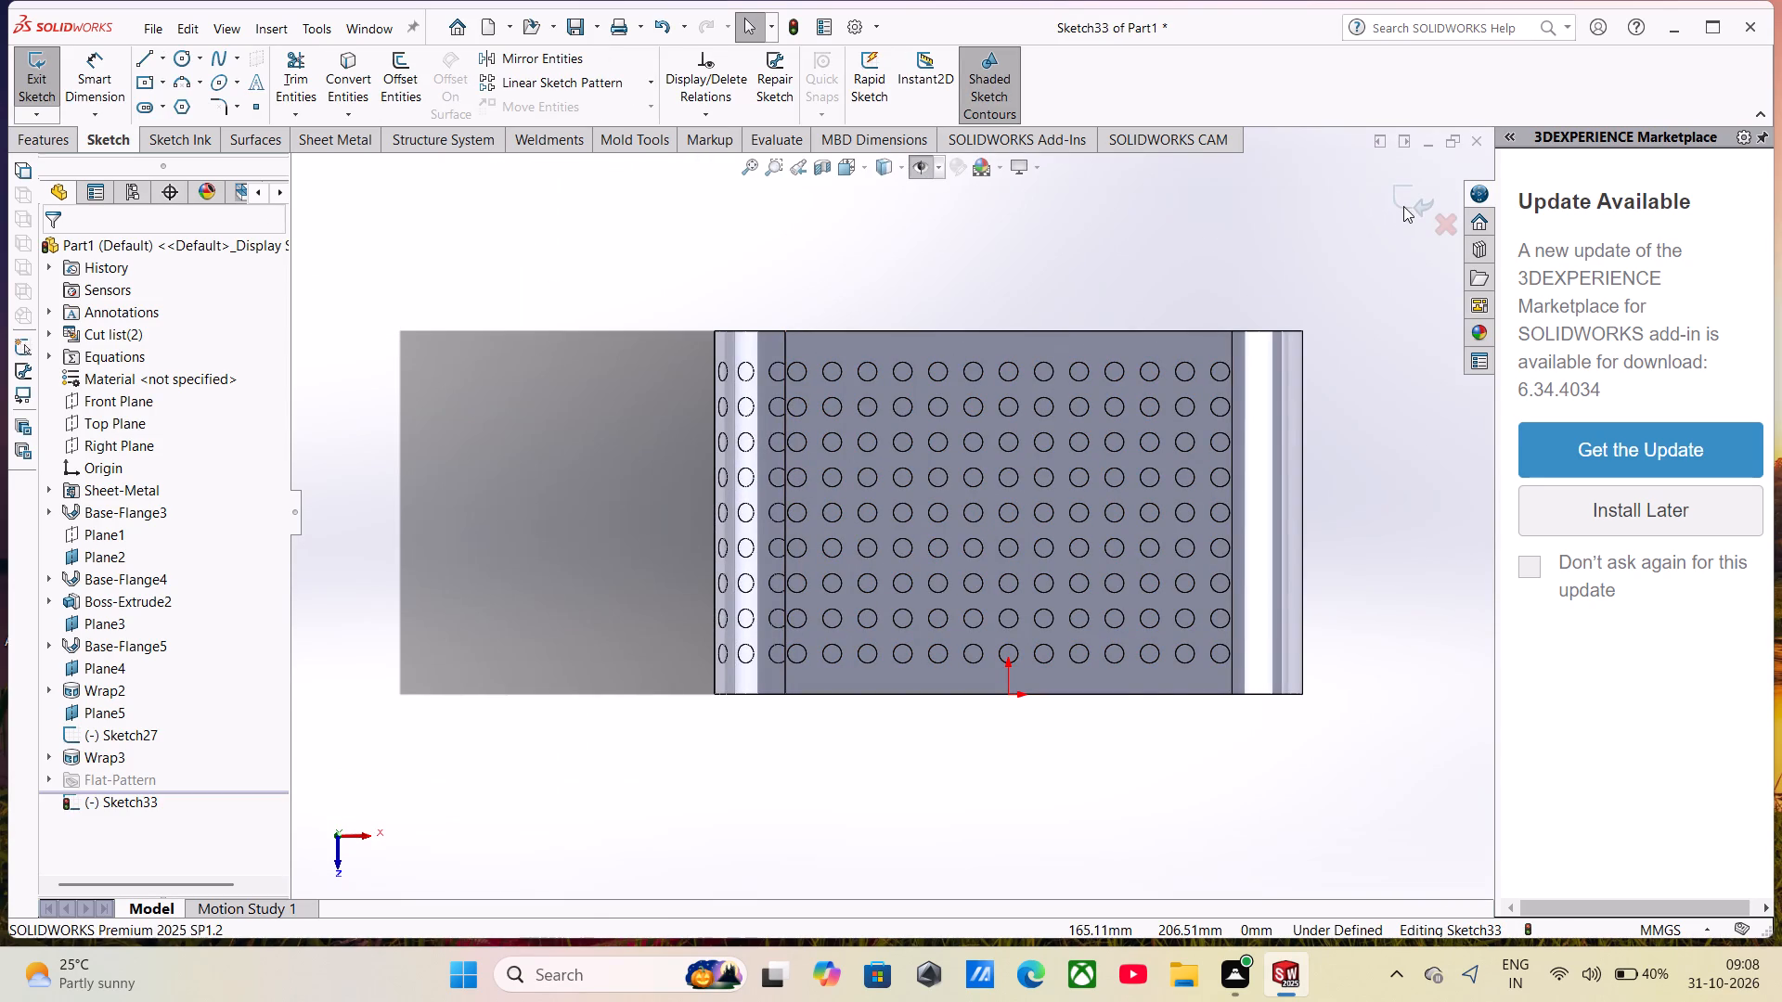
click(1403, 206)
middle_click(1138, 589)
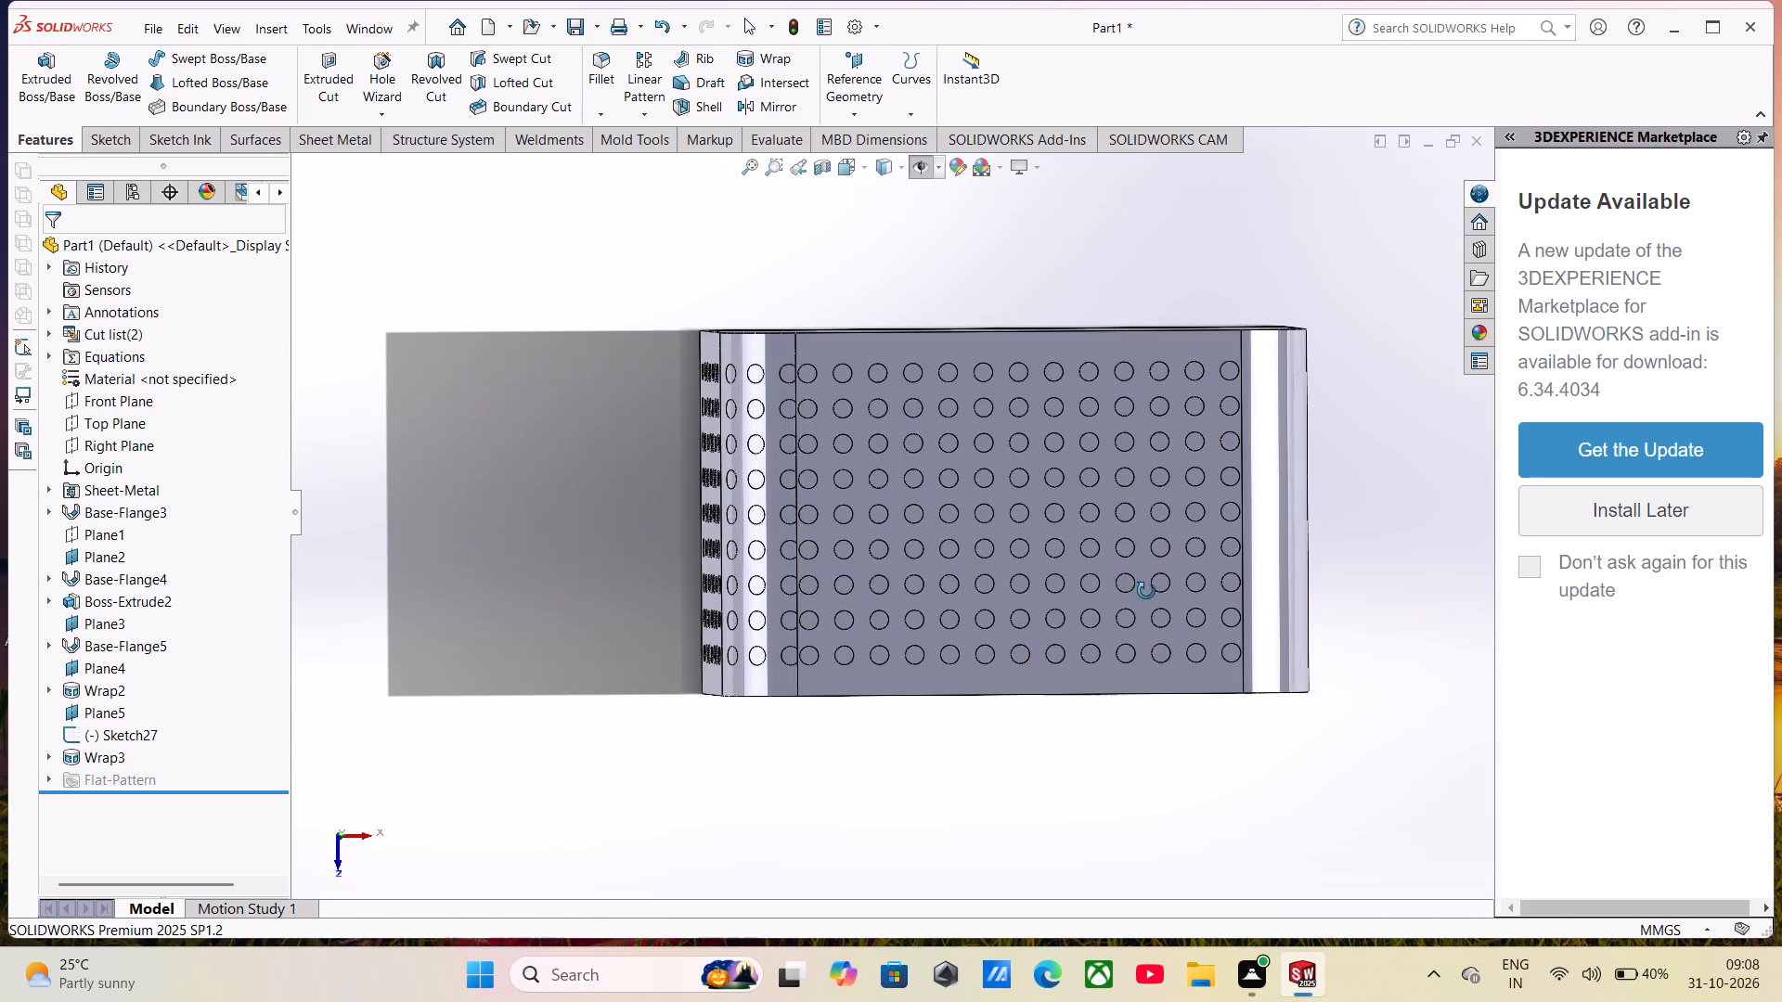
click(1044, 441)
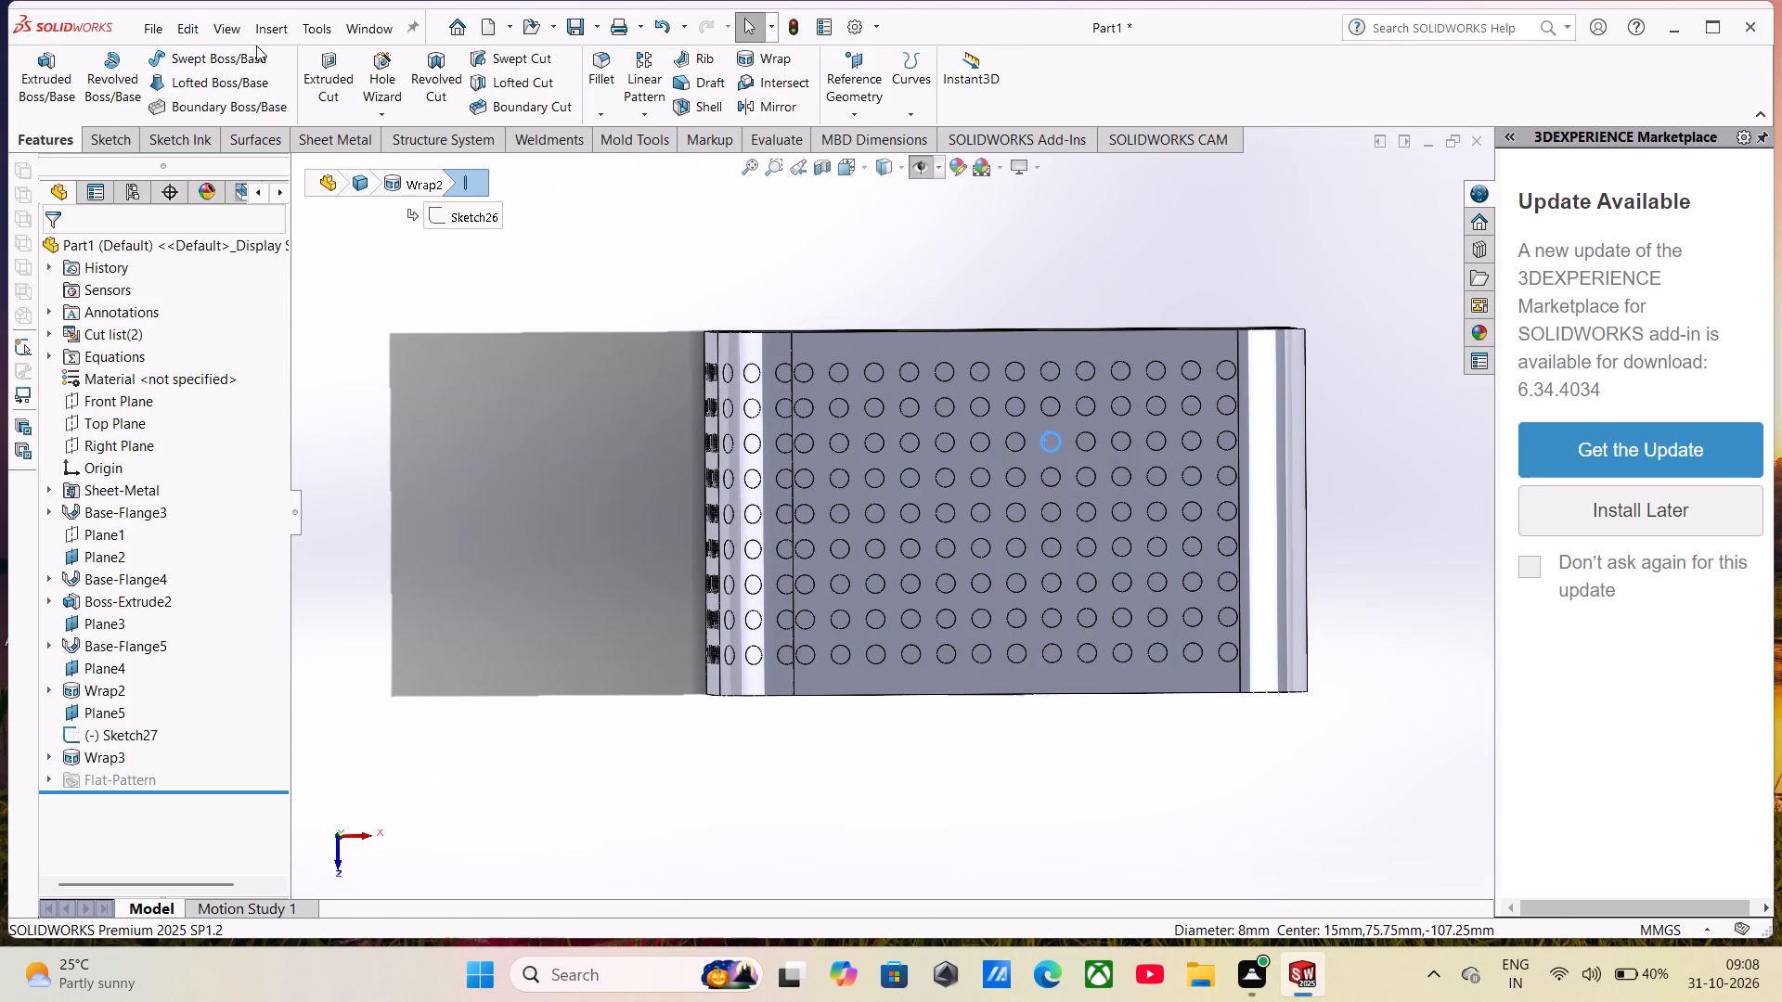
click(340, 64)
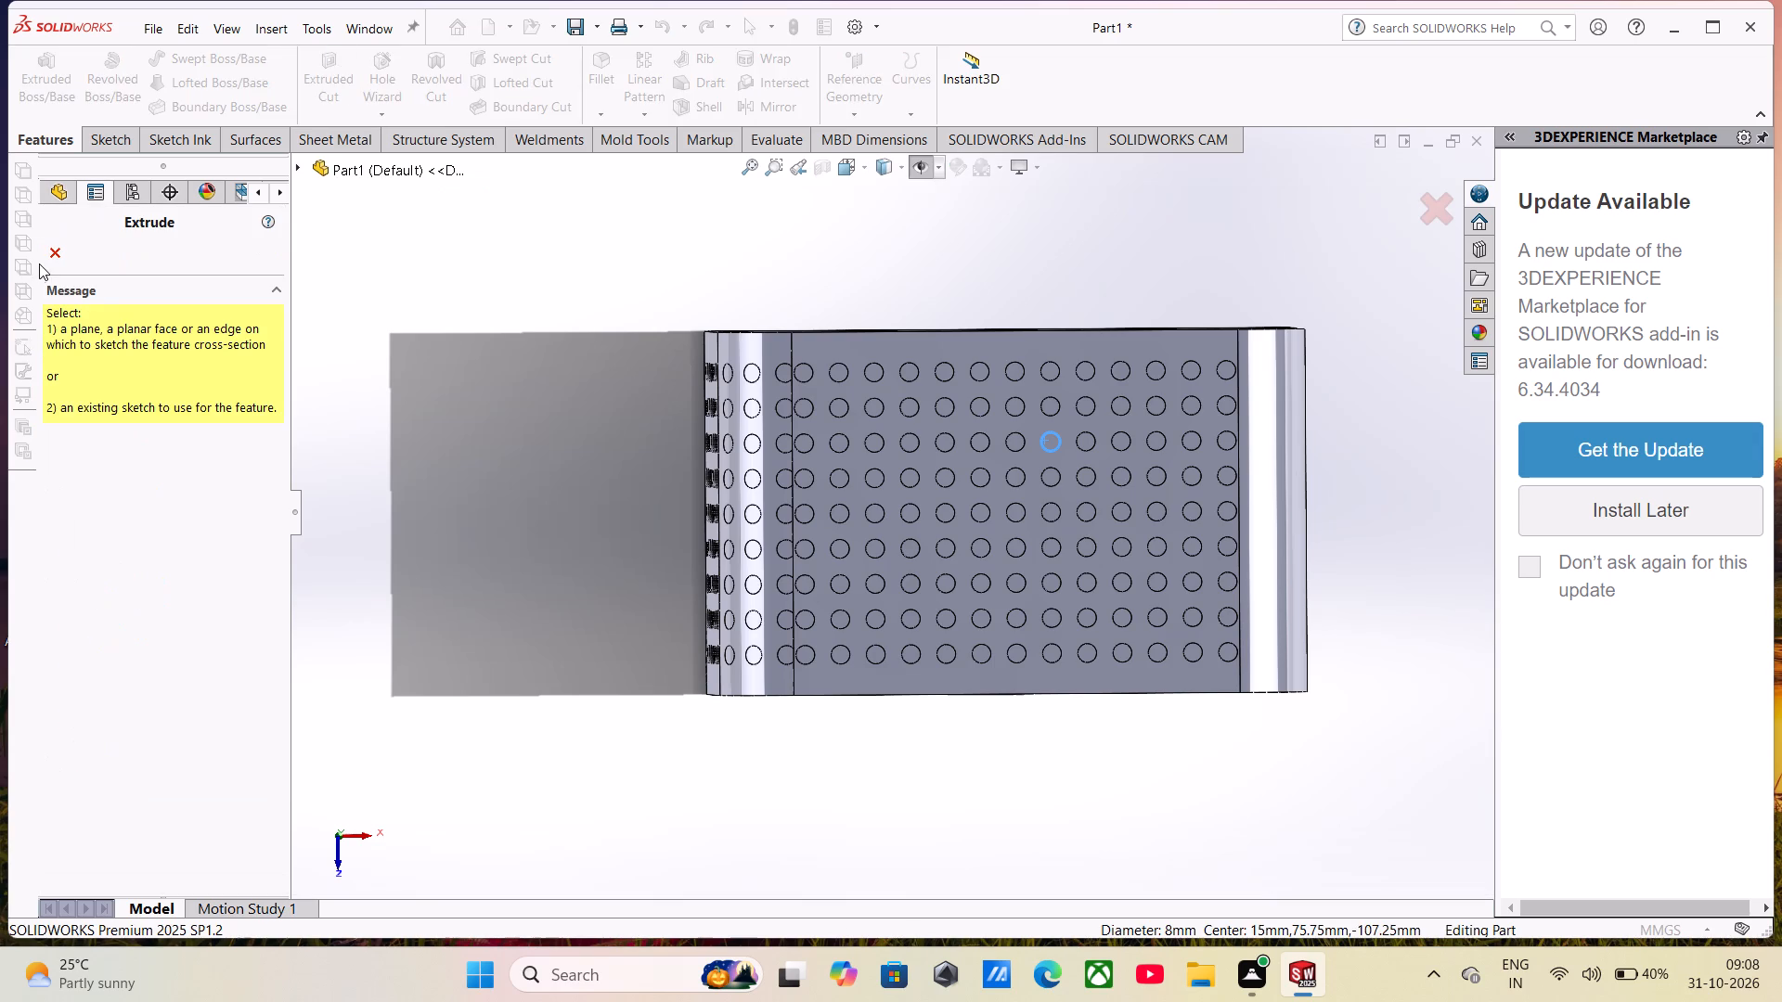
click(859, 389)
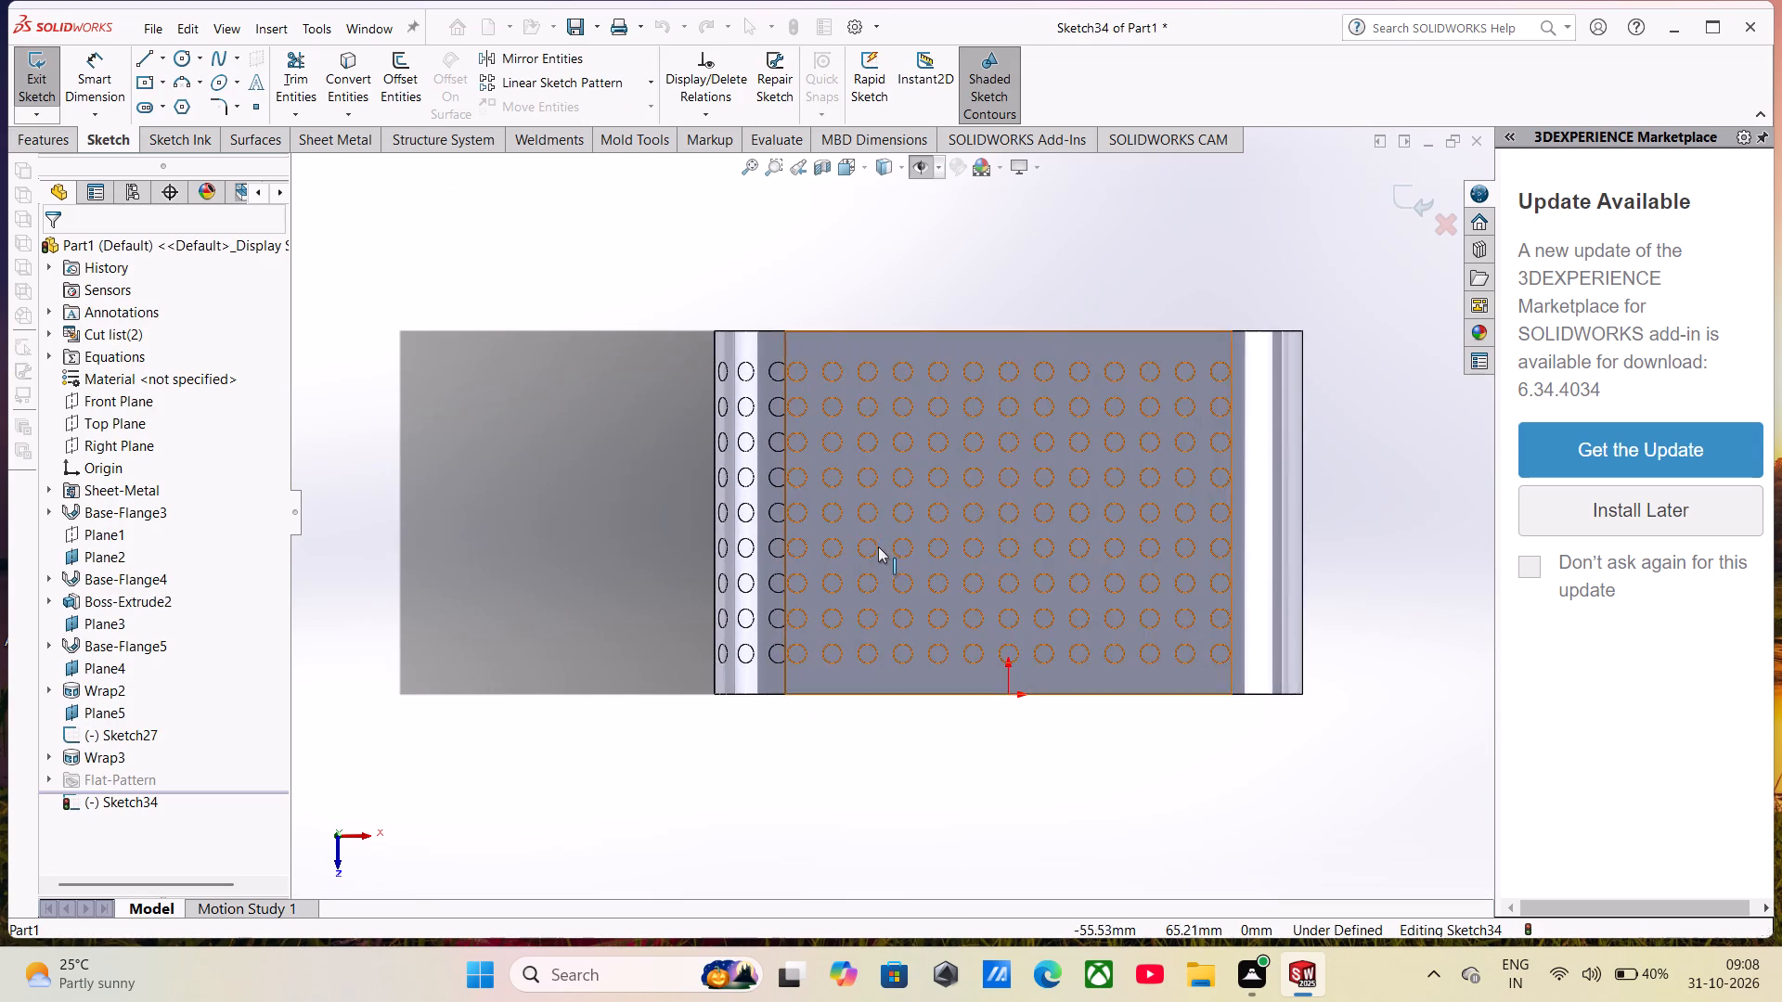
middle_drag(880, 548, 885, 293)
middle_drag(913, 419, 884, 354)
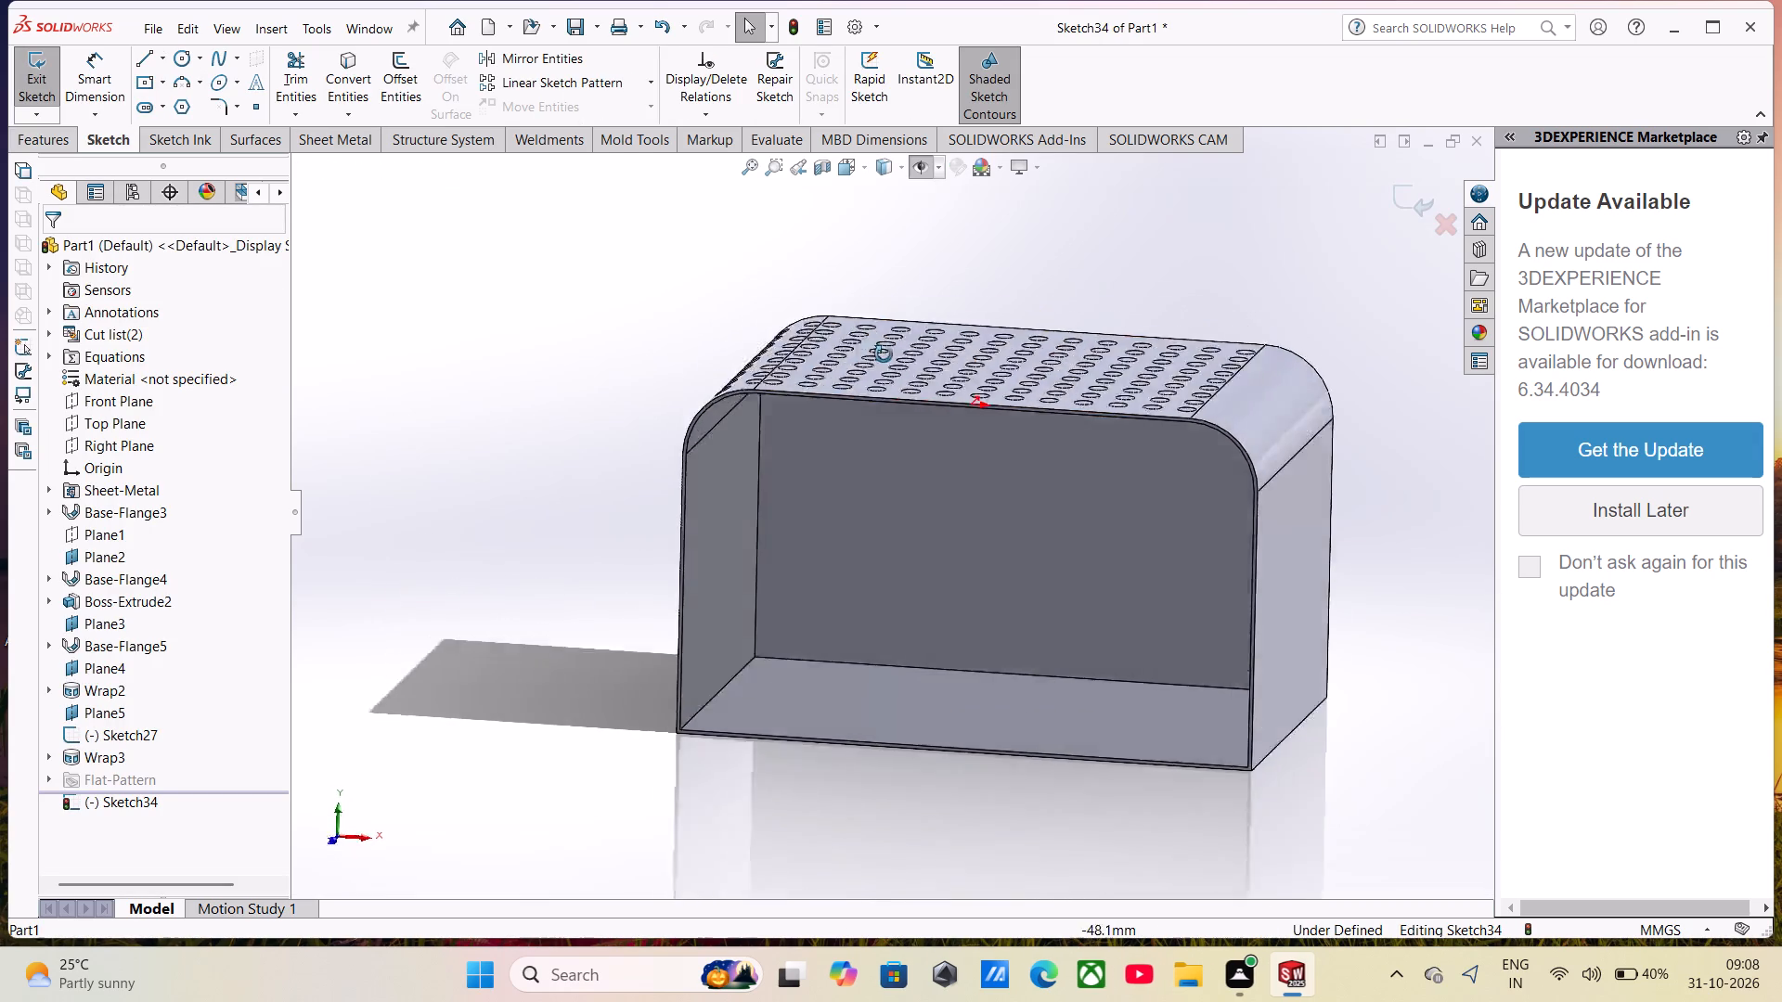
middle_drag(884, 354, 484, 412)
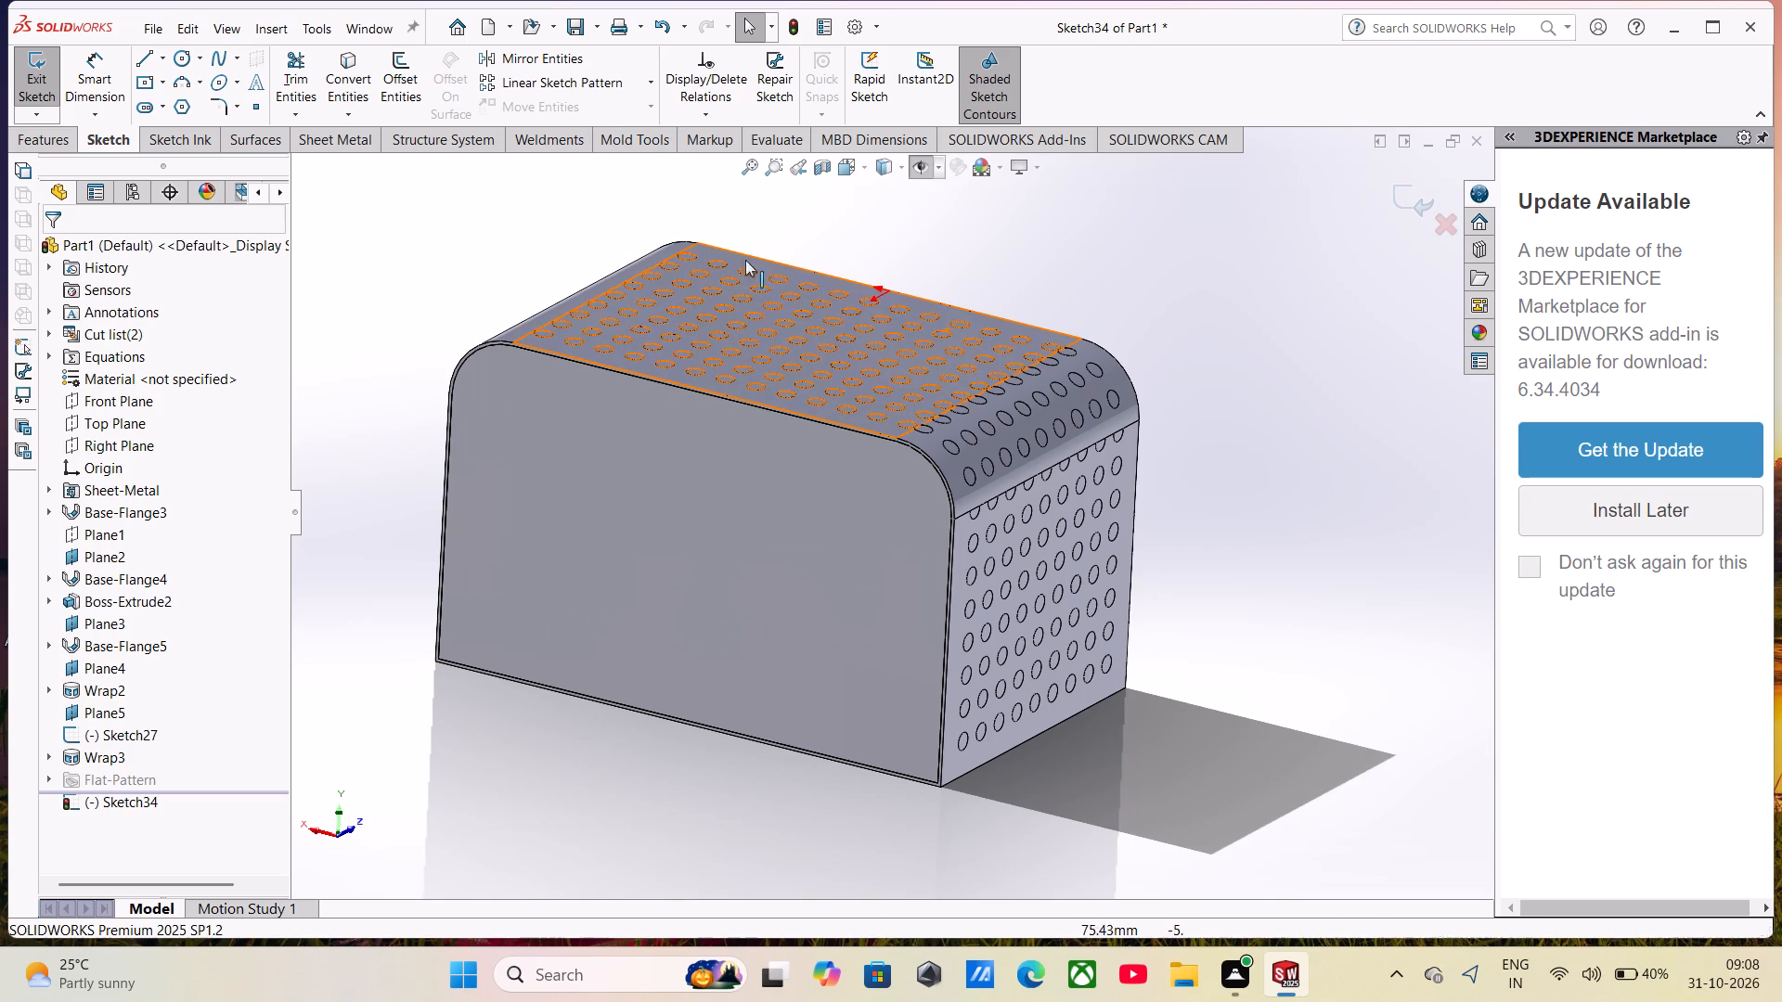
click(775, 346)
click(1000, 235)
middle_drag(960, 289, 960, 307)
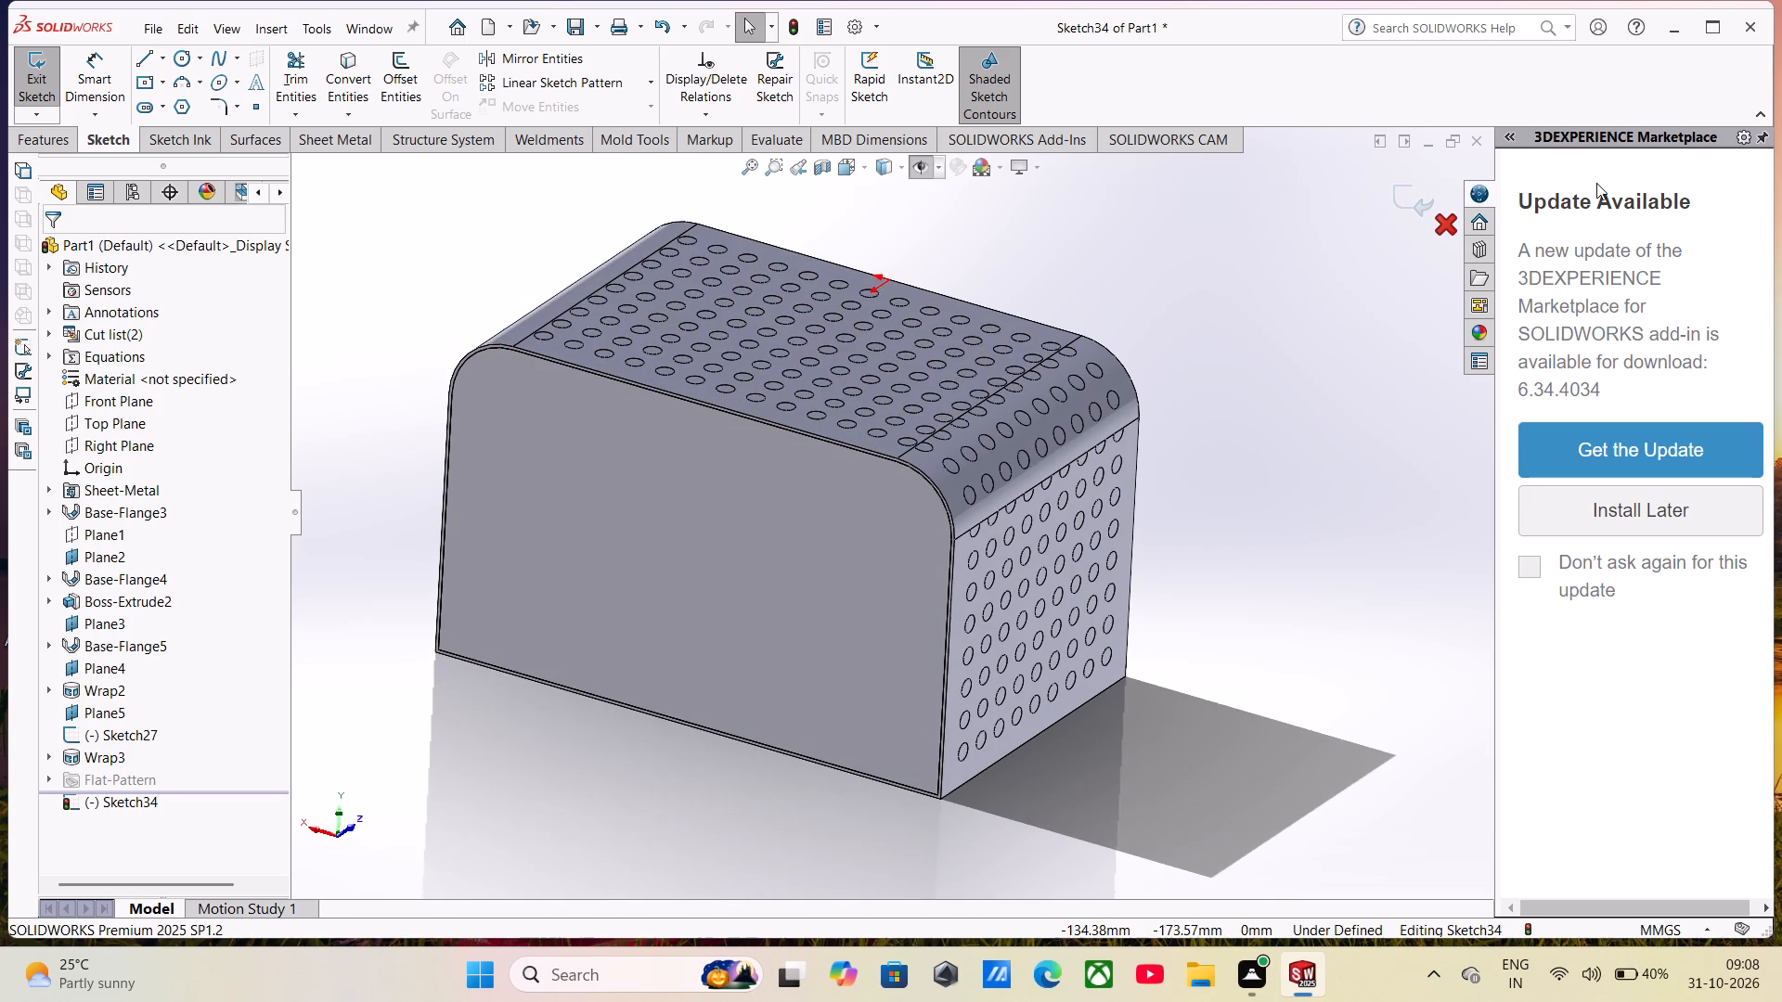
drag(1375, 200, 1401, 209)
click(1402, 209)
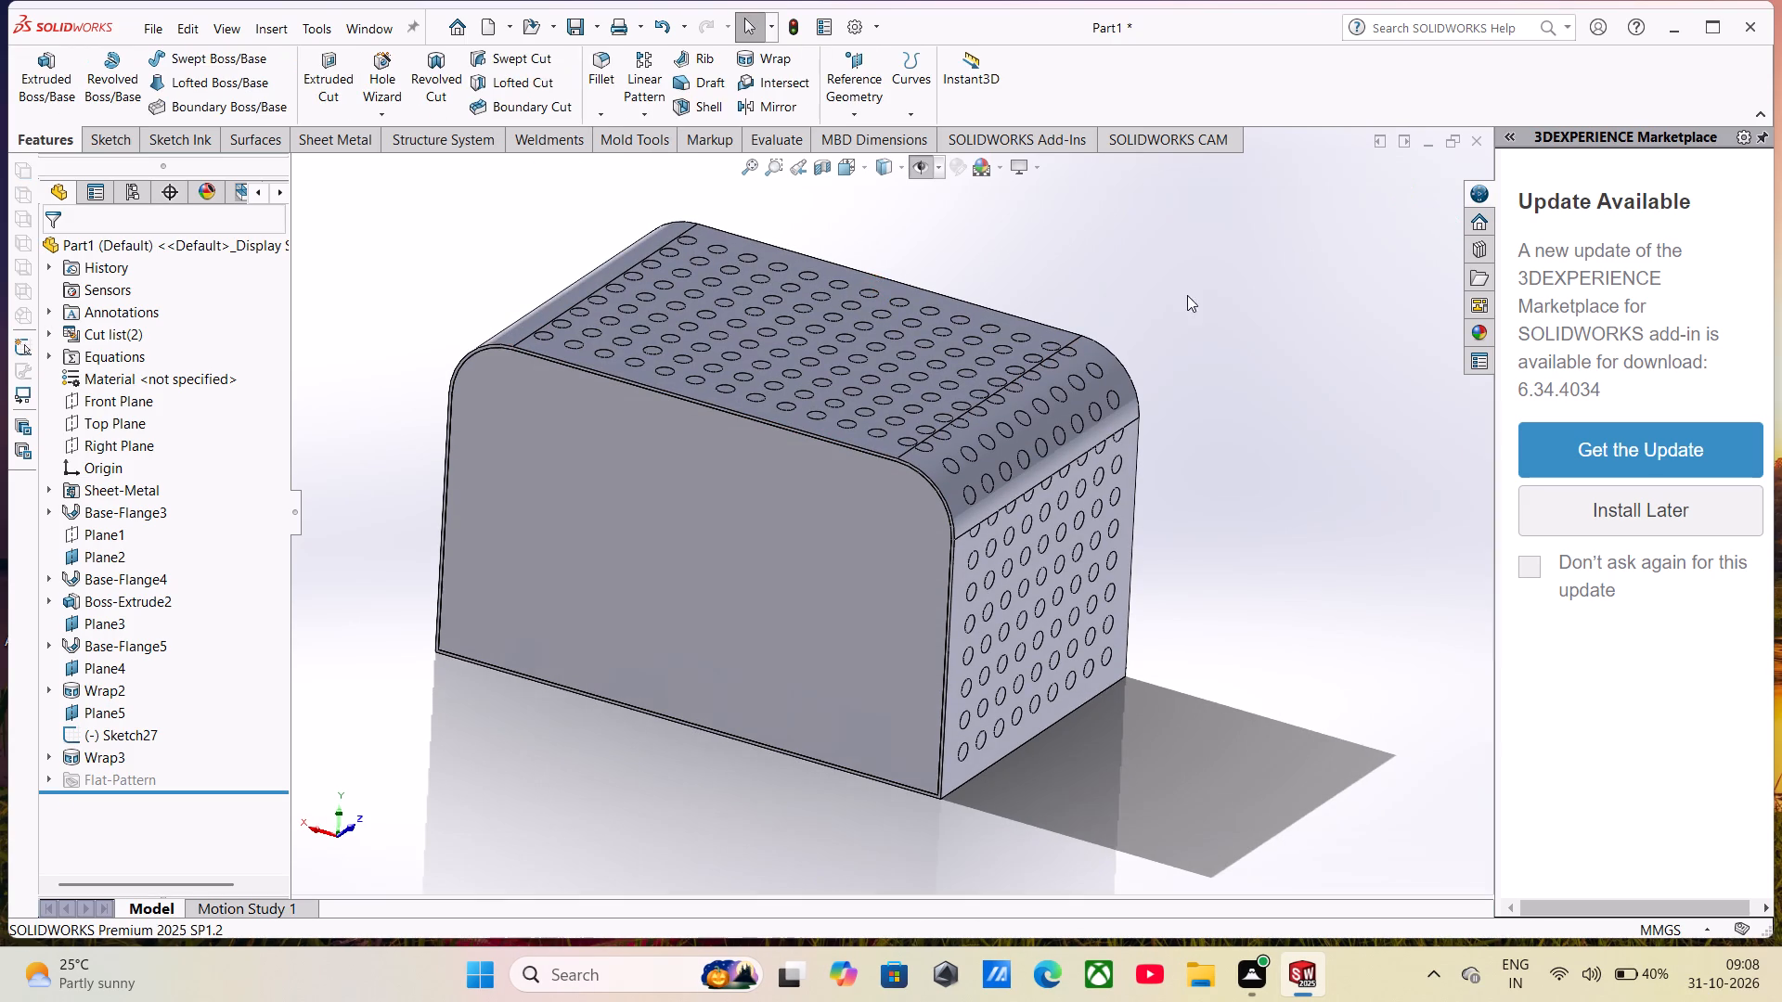
Start a new sketch on the flat top face that carries the circle pattern.
middle_drag(1132, 311, 1062, 500)
click(975, 381)
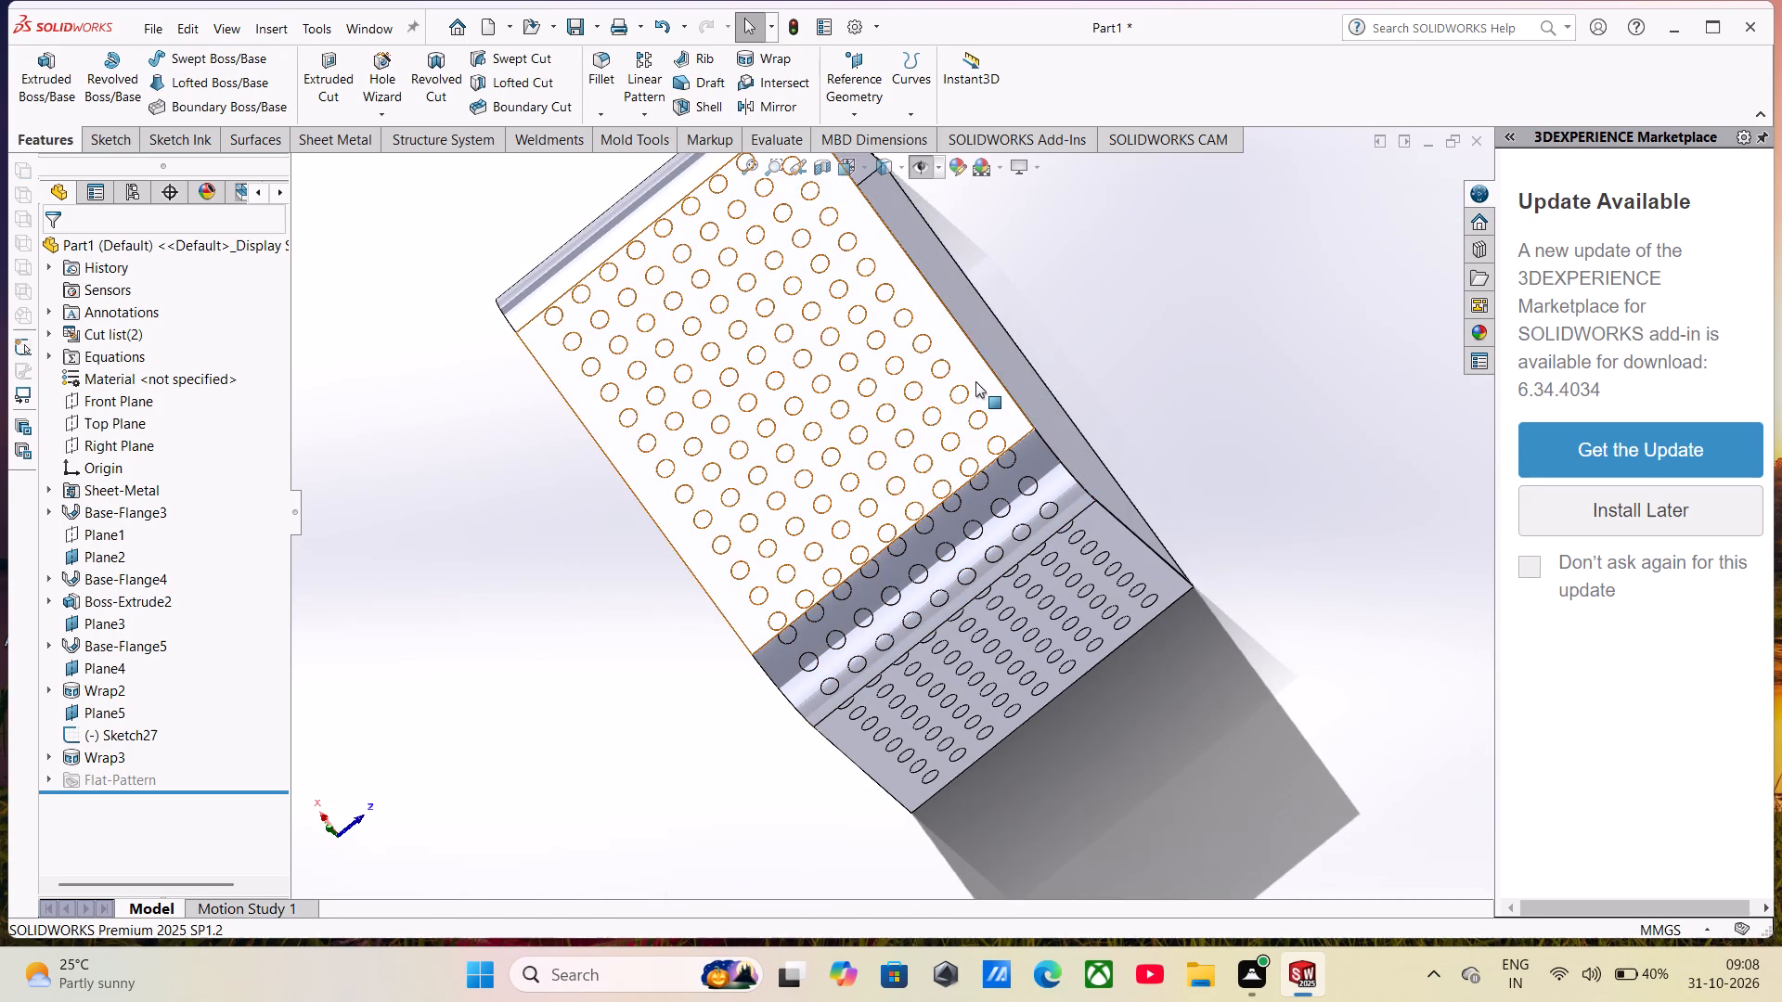
click(1063, 321)
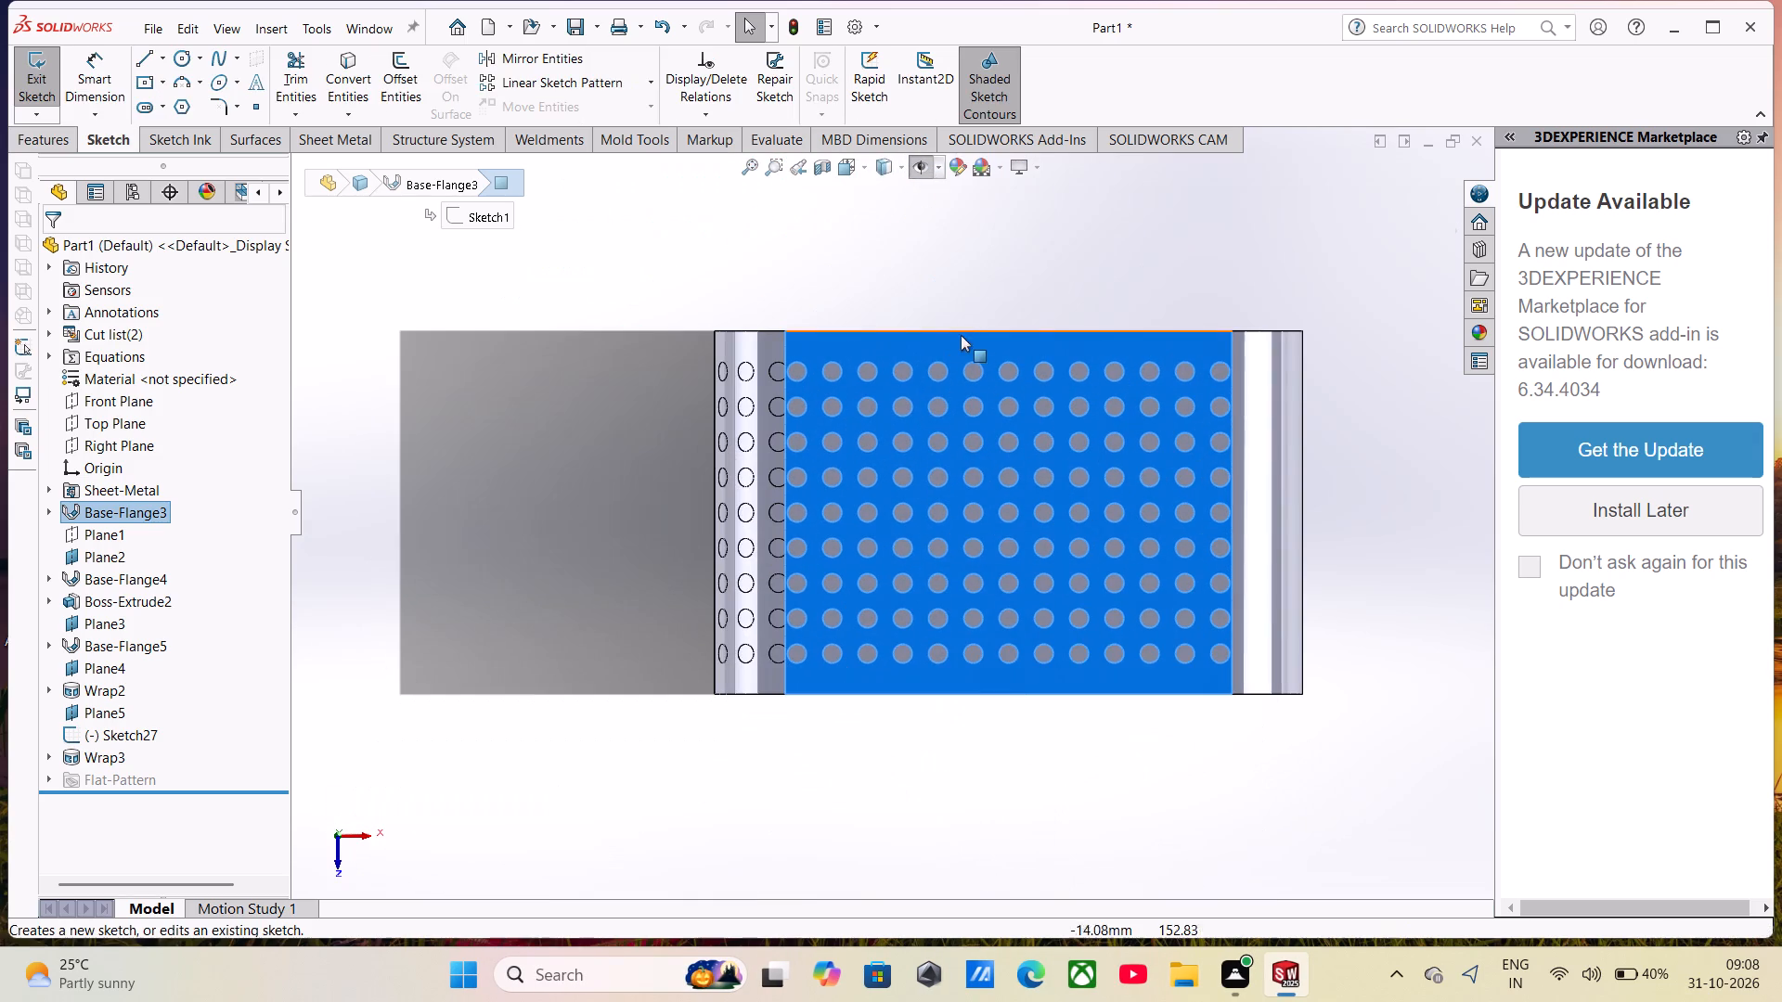
click(925, 320)
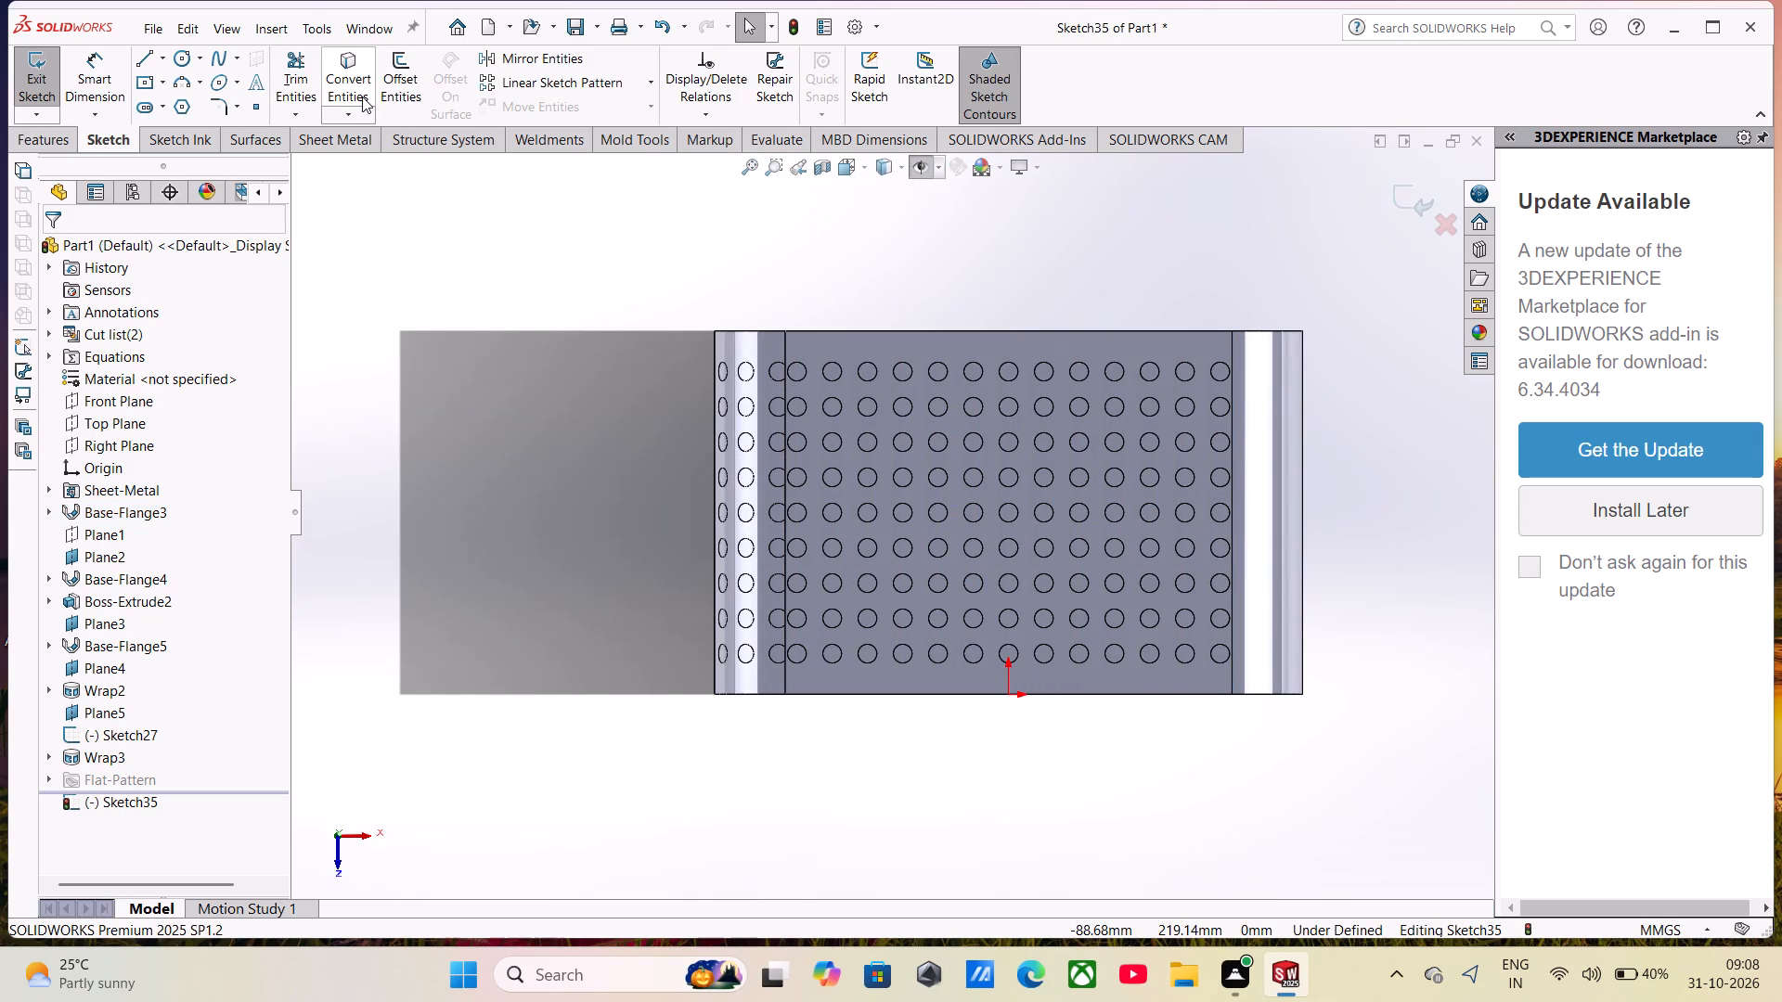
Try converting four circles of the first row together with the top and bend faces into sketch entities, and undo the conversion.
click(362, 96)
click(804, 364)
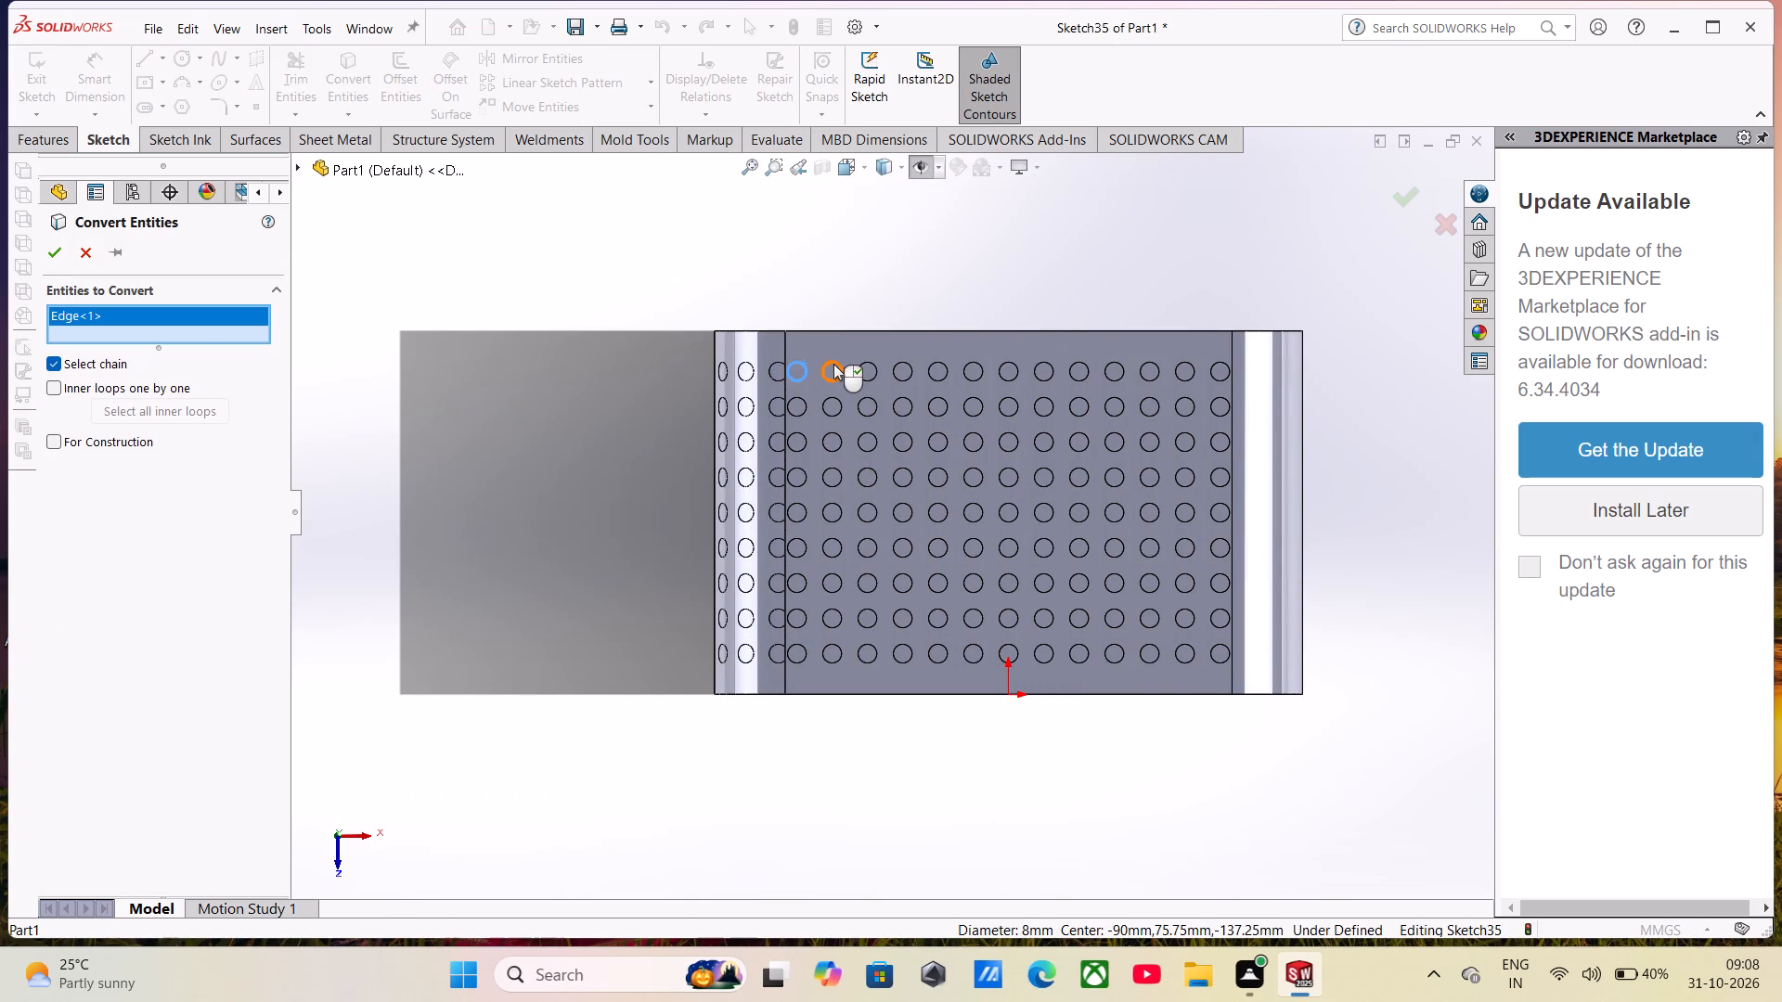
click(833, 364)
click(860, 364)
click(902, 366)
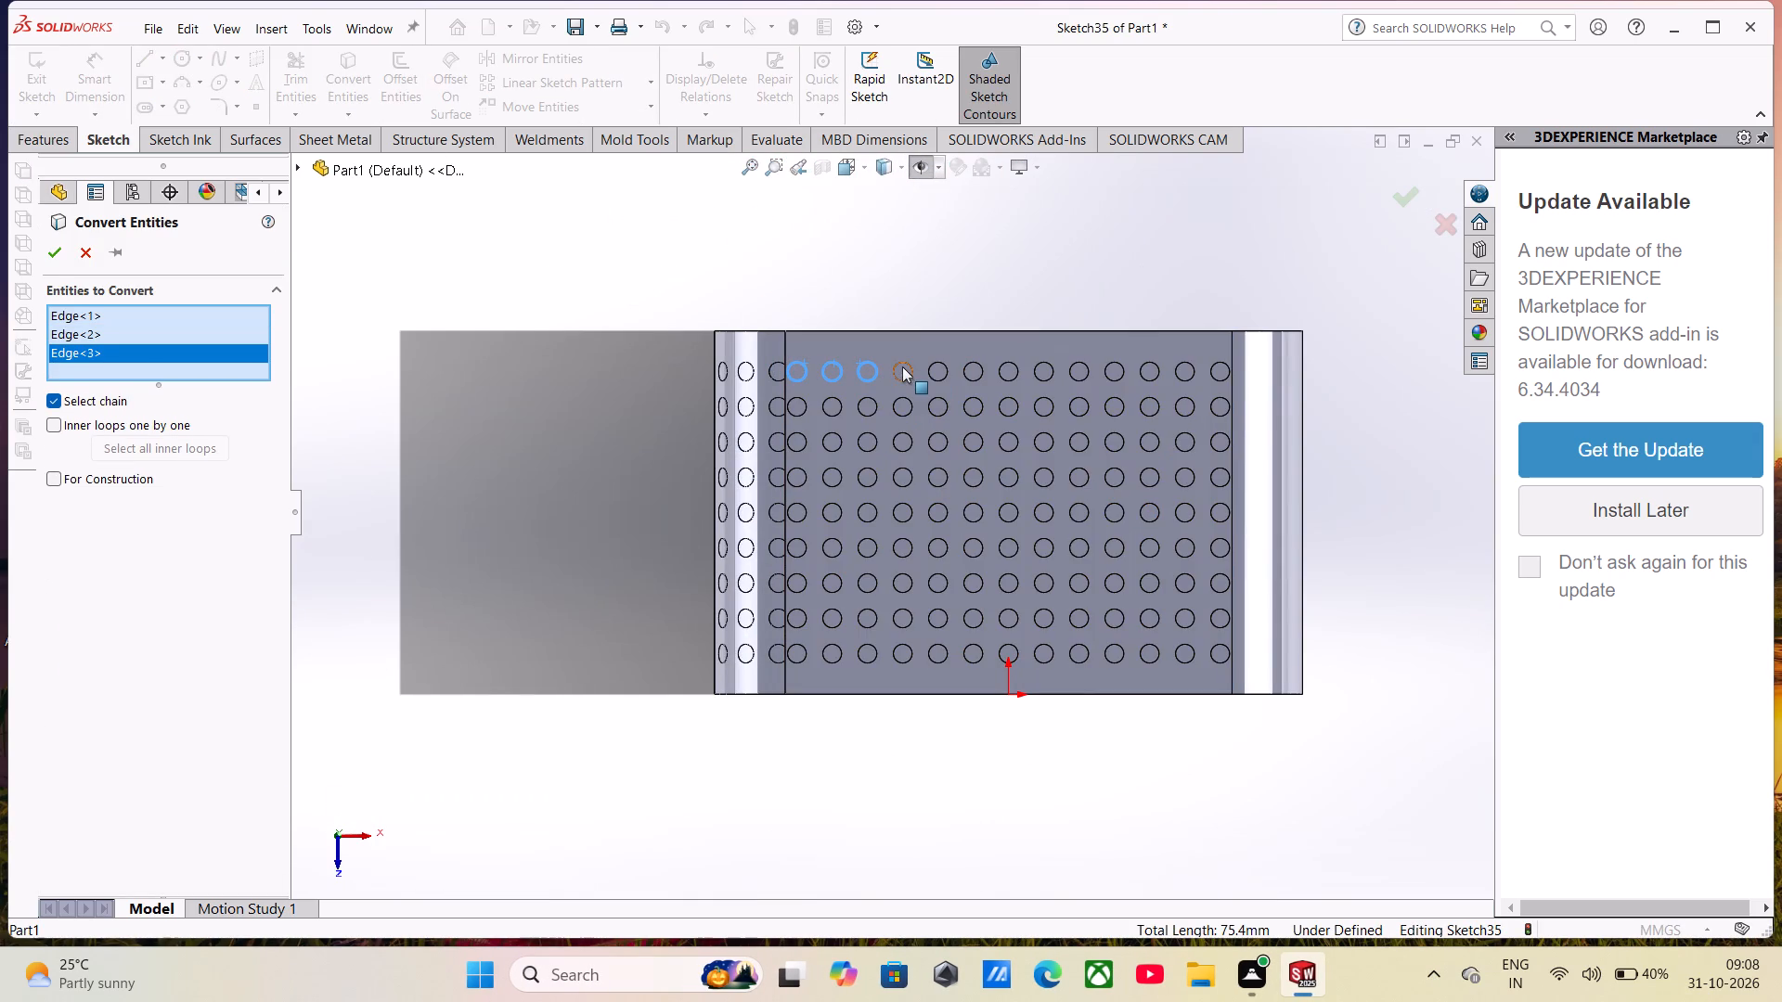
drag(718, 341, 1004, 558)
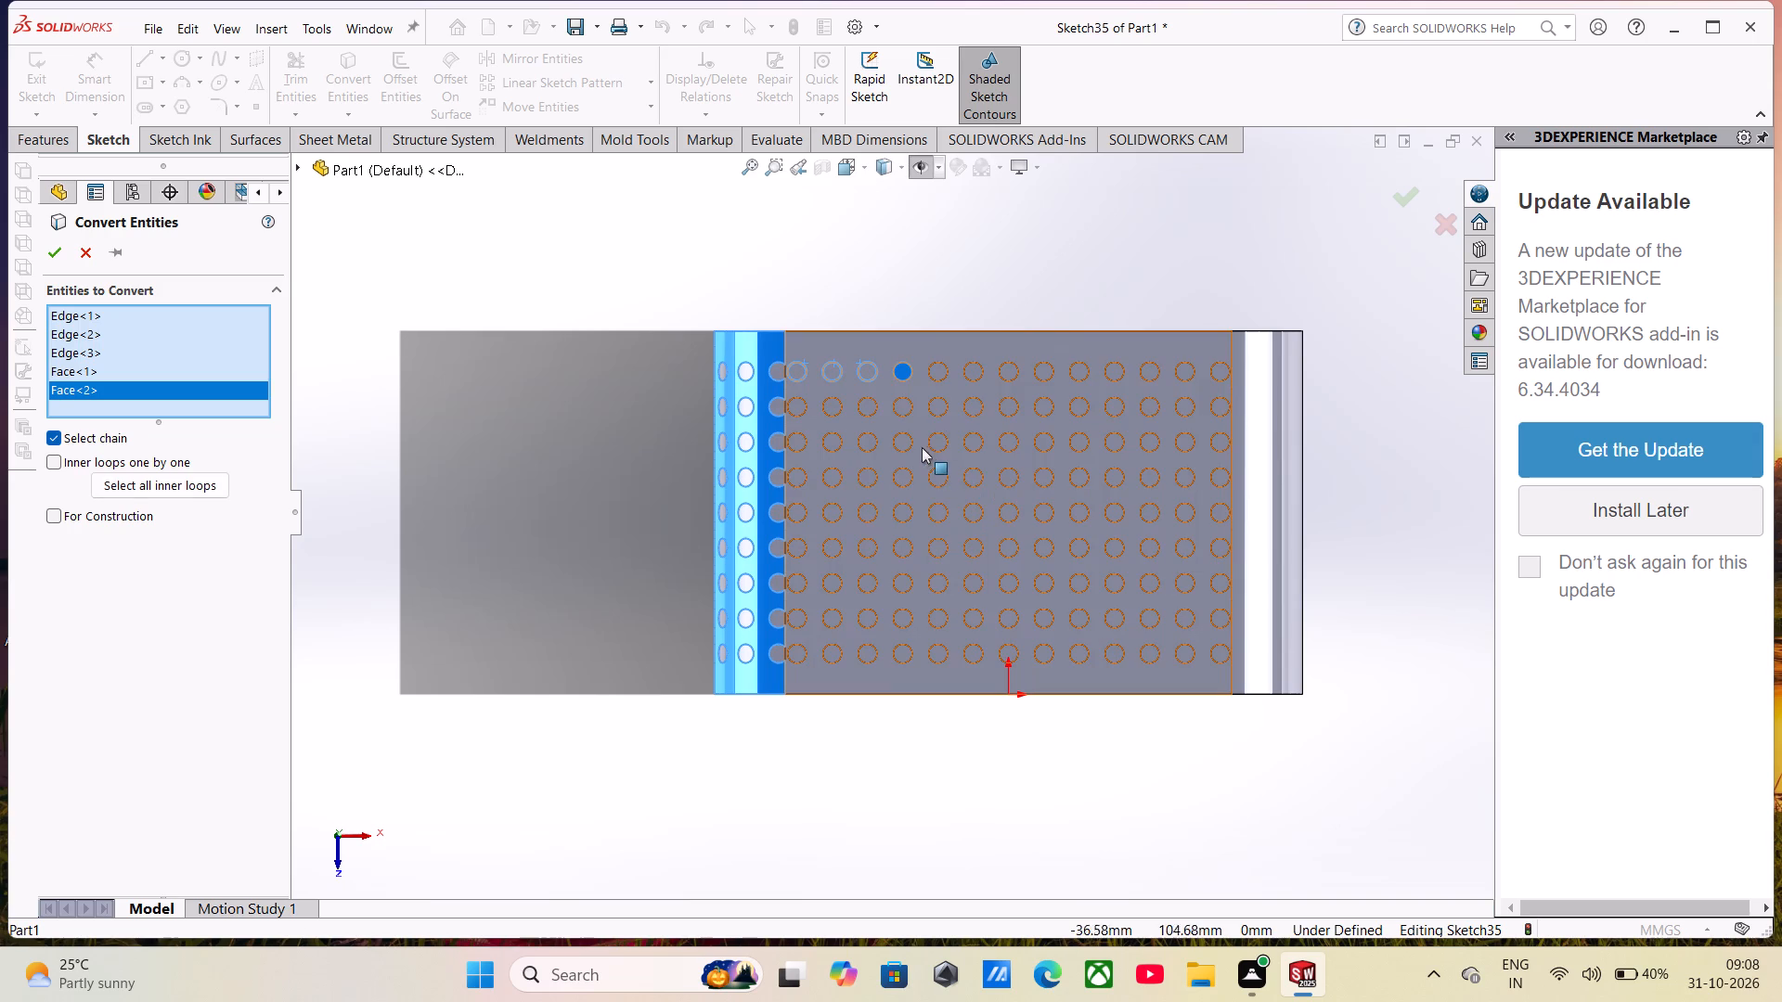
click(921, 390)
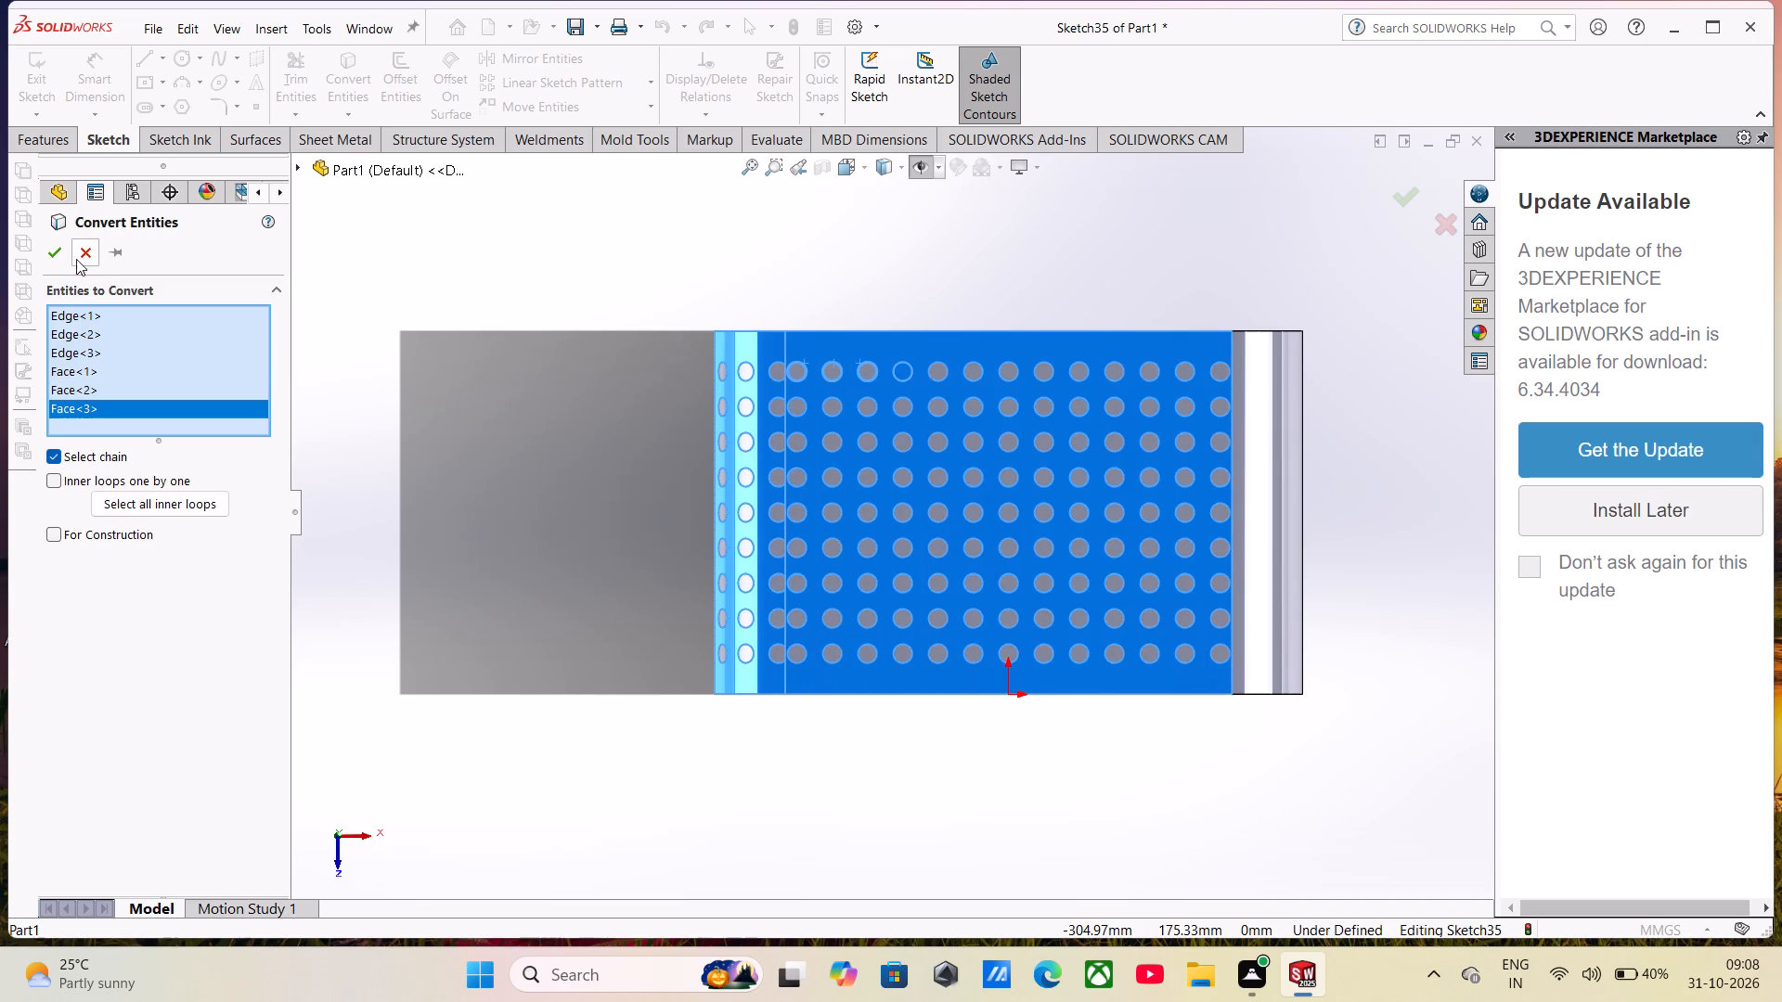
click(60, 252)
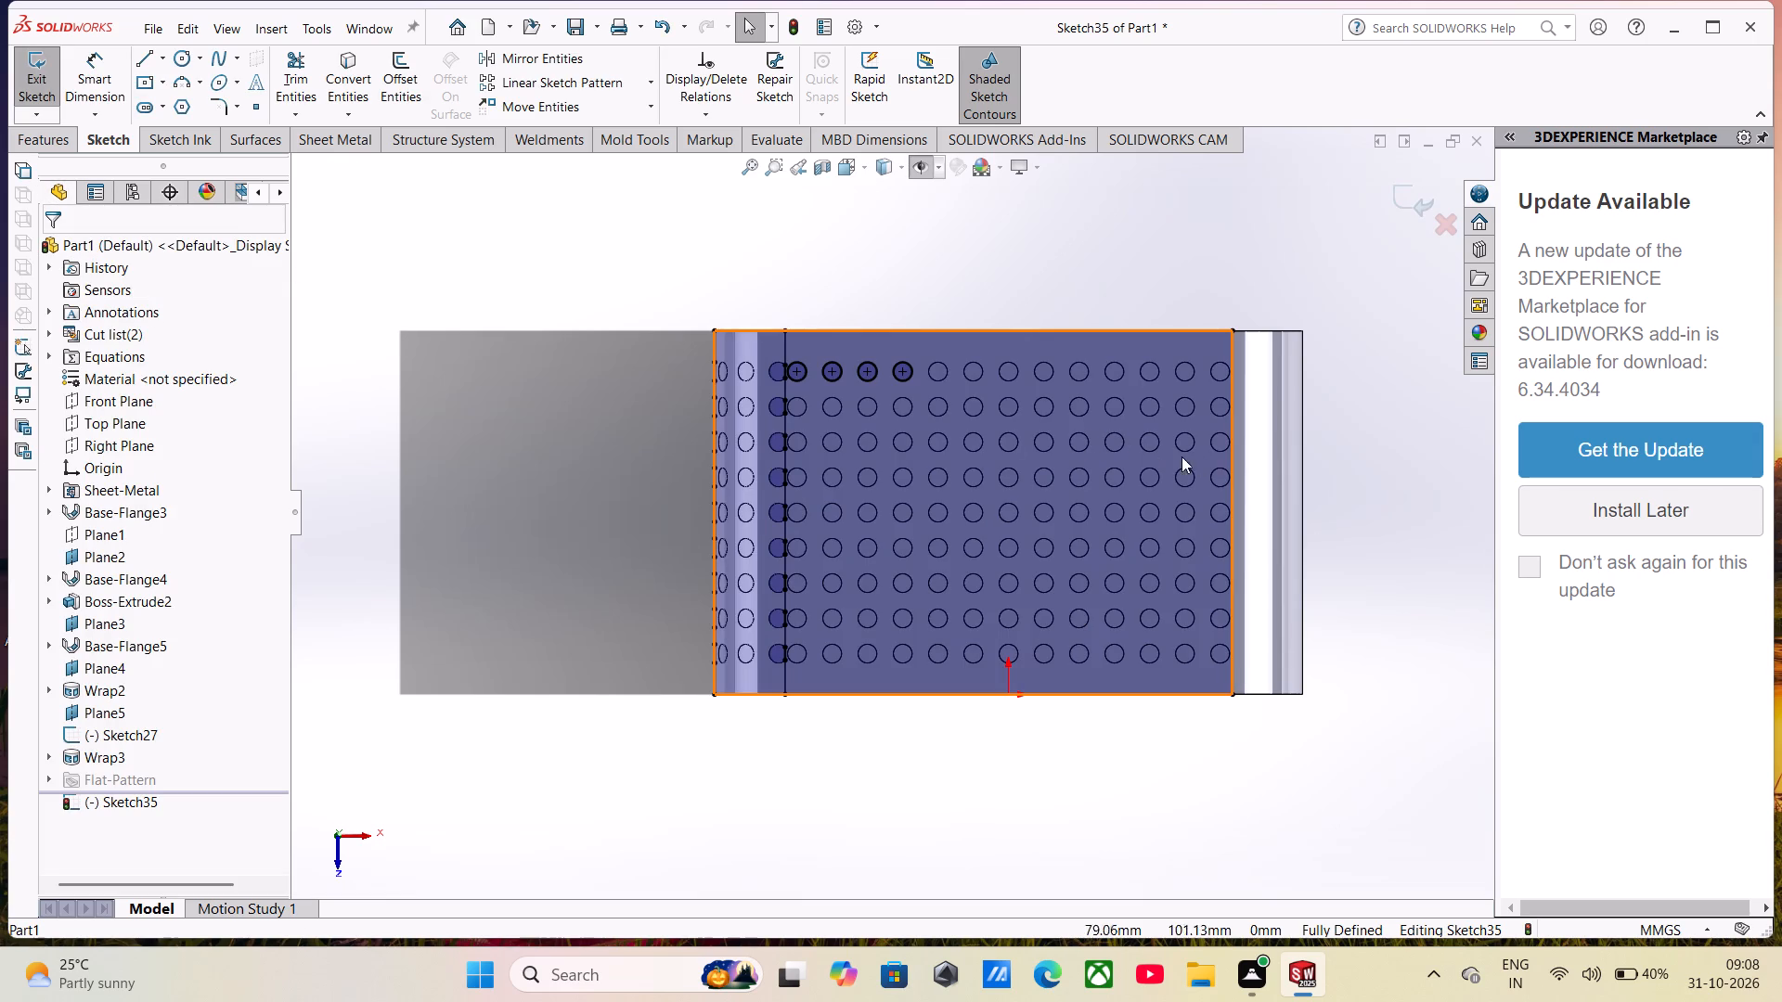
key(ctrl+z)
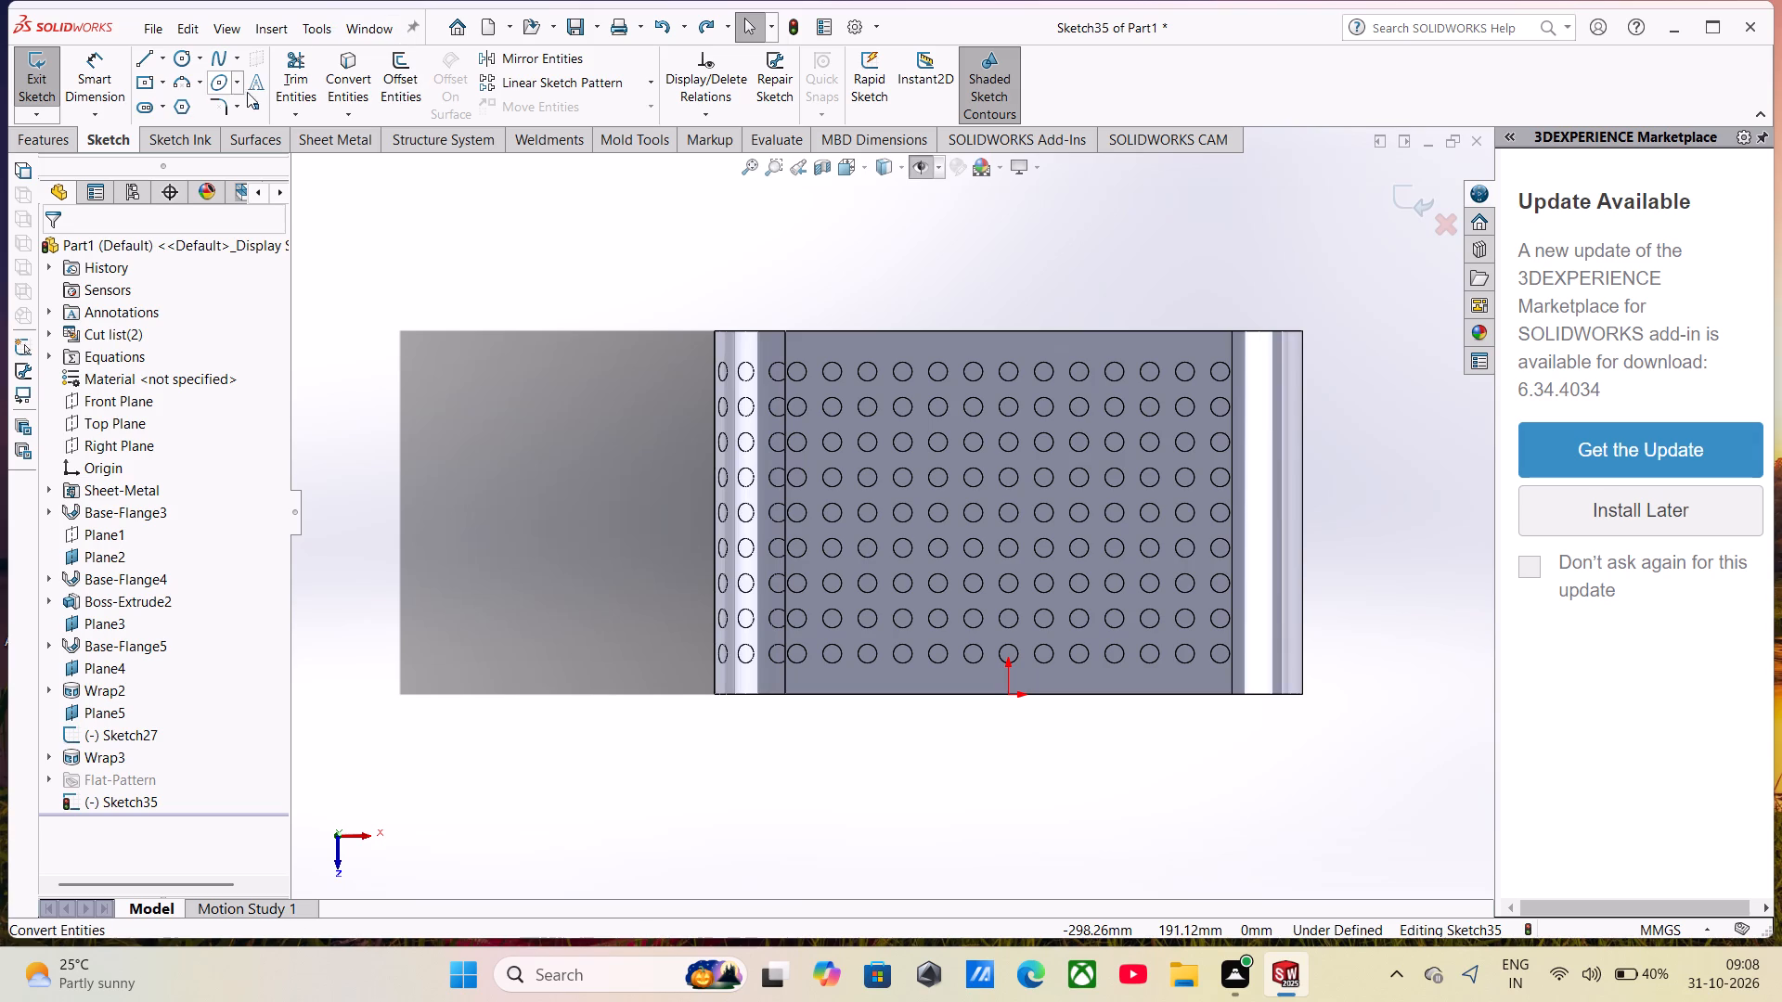
Start Convert Entities with Inner loops one by one enabled, selecting the second row's third flat-face circle and the first five circles in the origin's column.
click(338, 84)
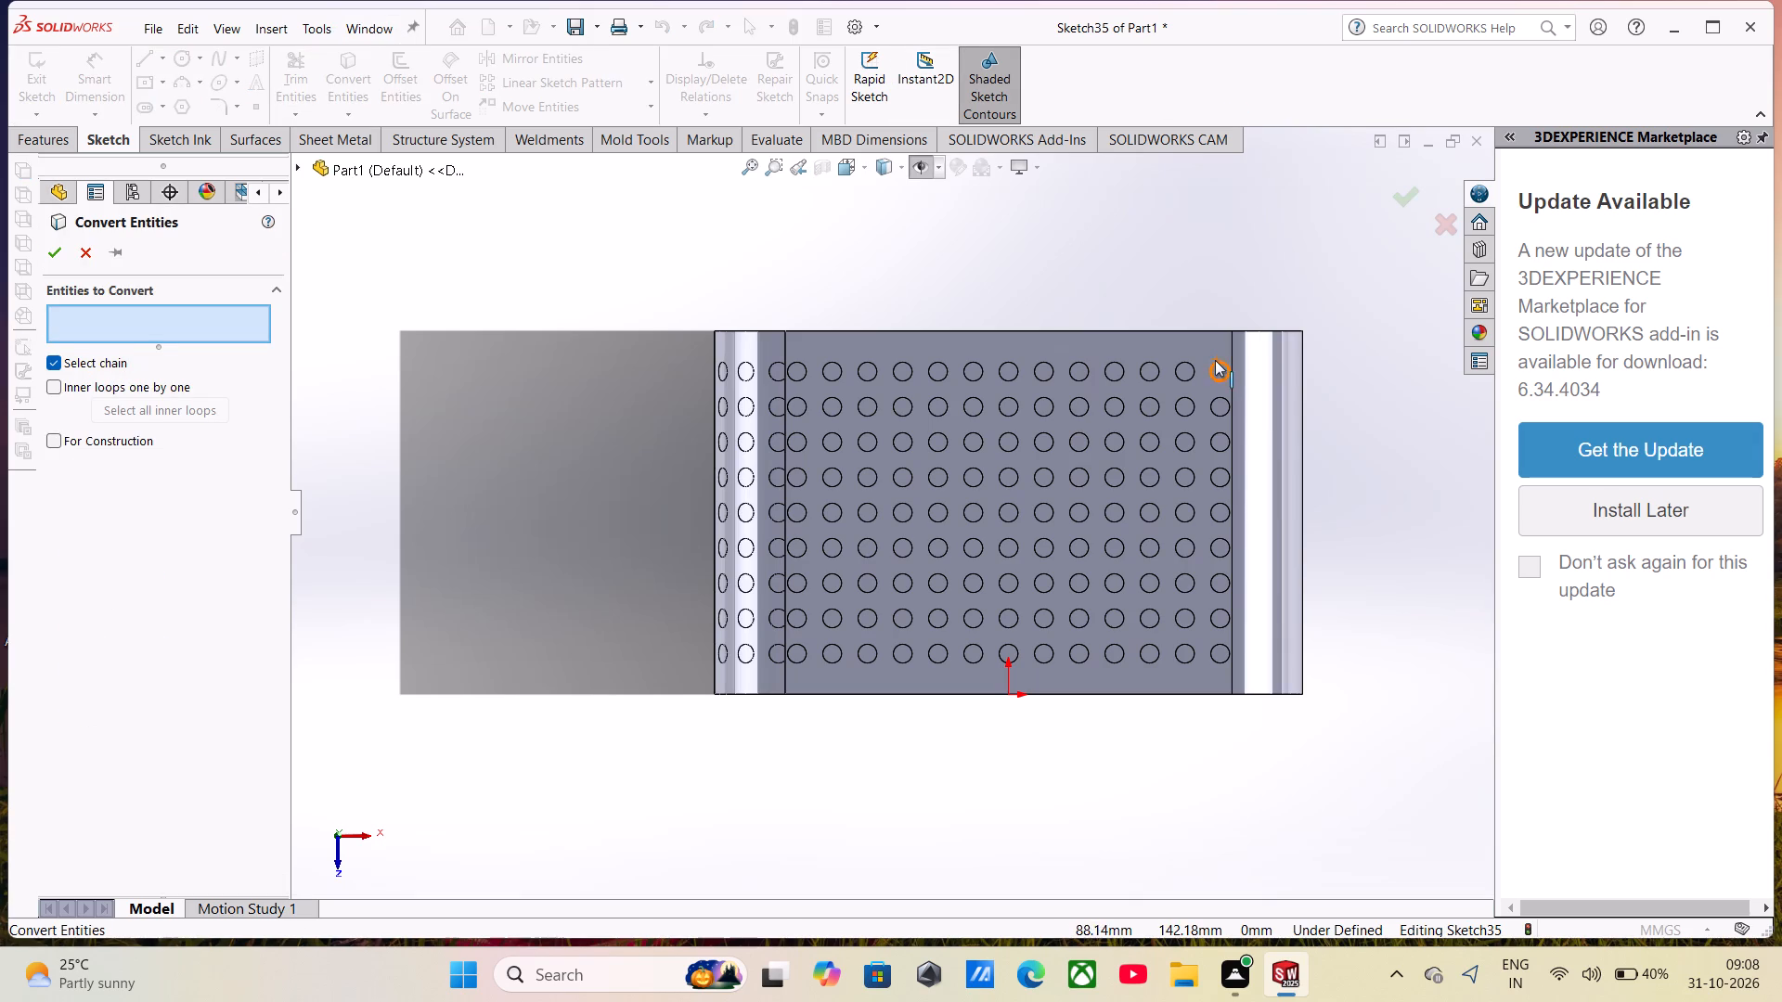
drag(1214, 360, 1212, 352)
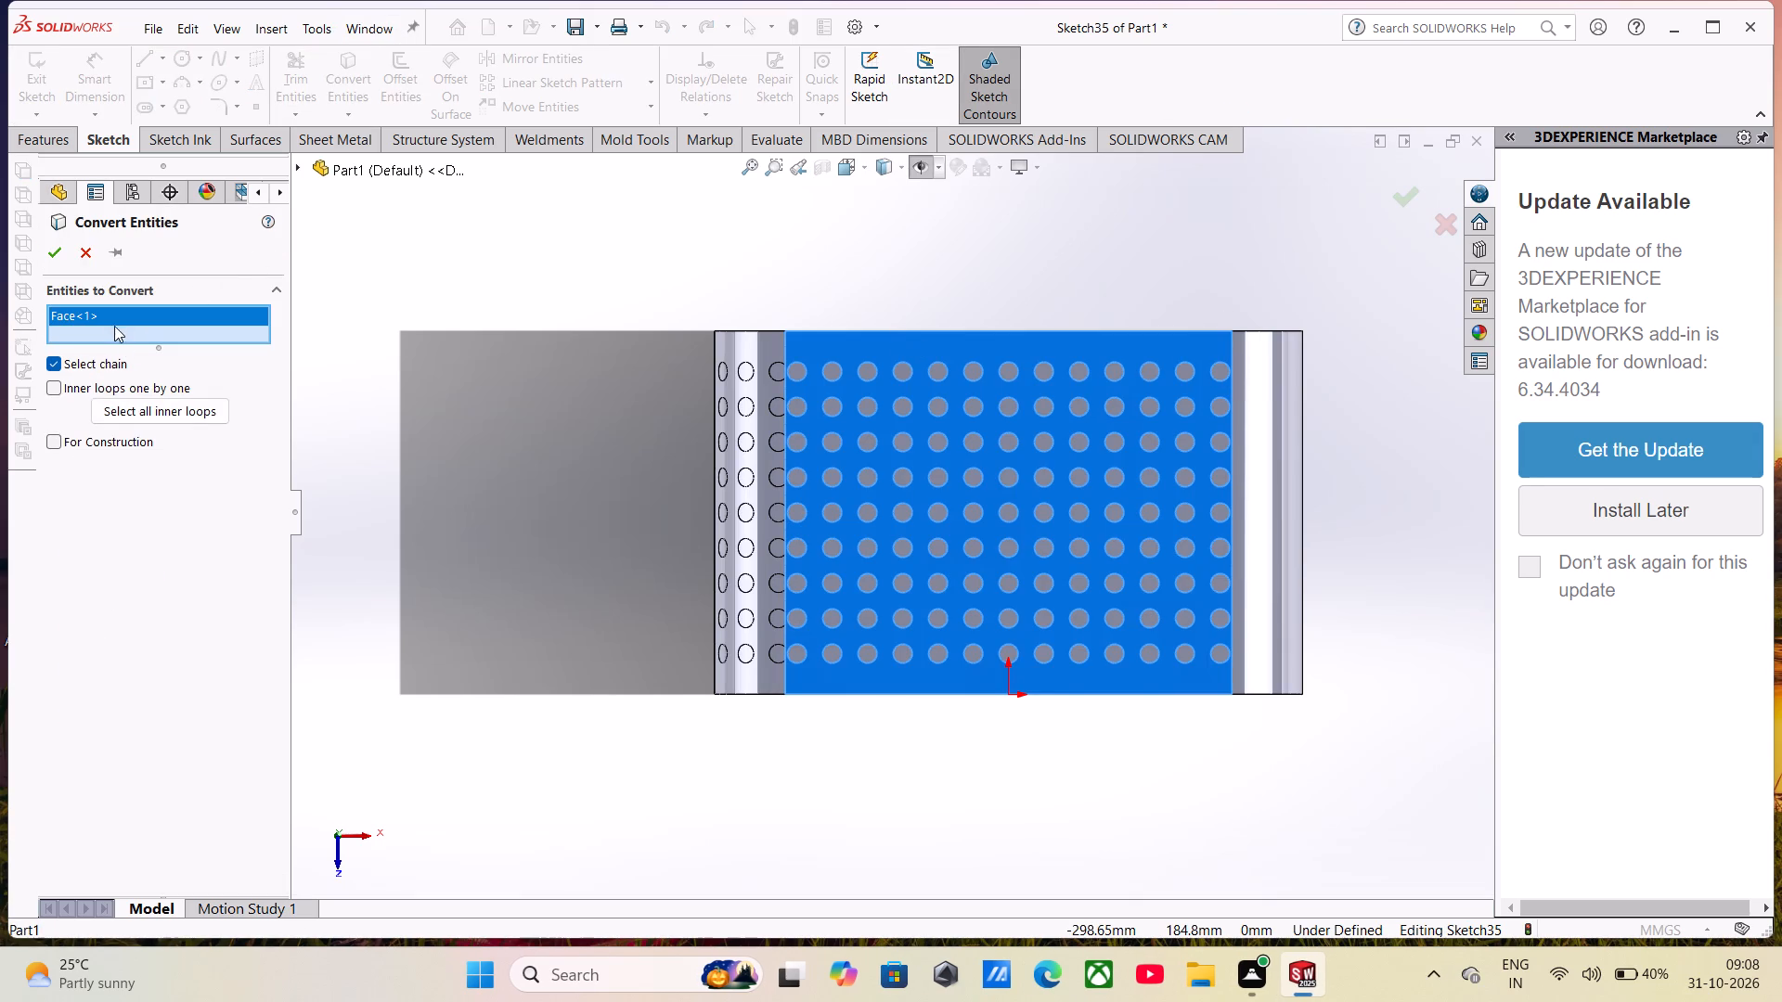
right_click(109, 323)
click(149, 335)
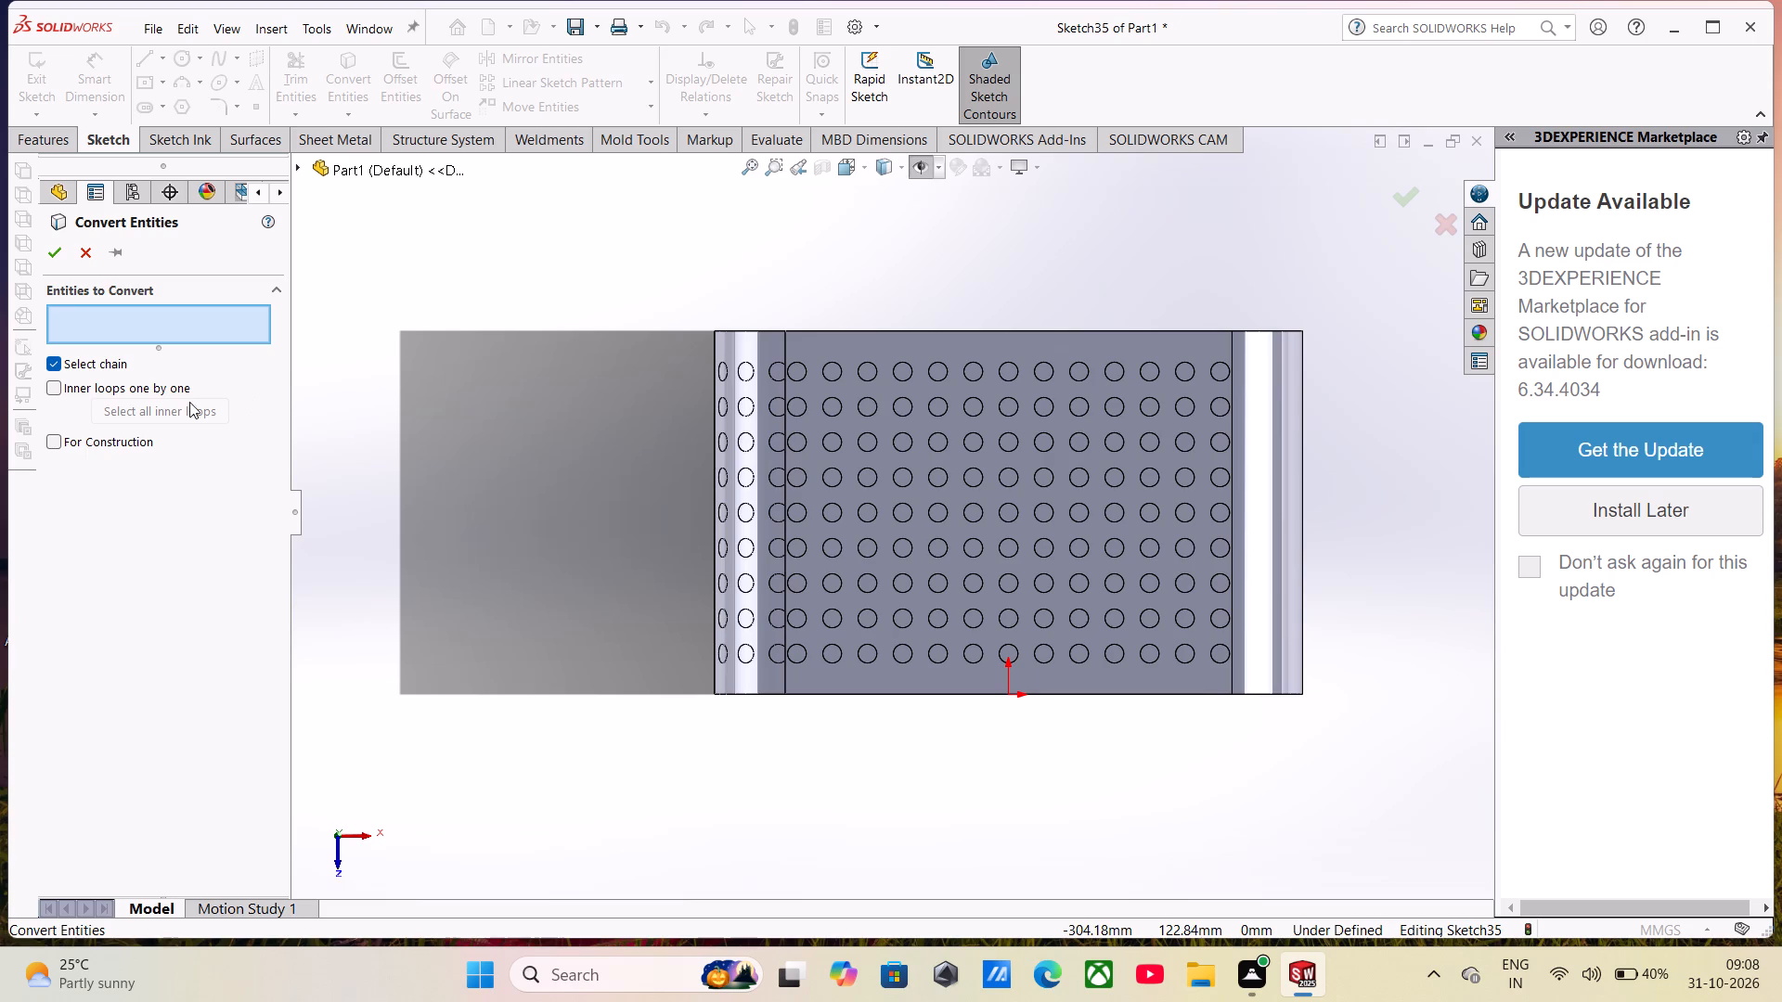
click(167, 394)
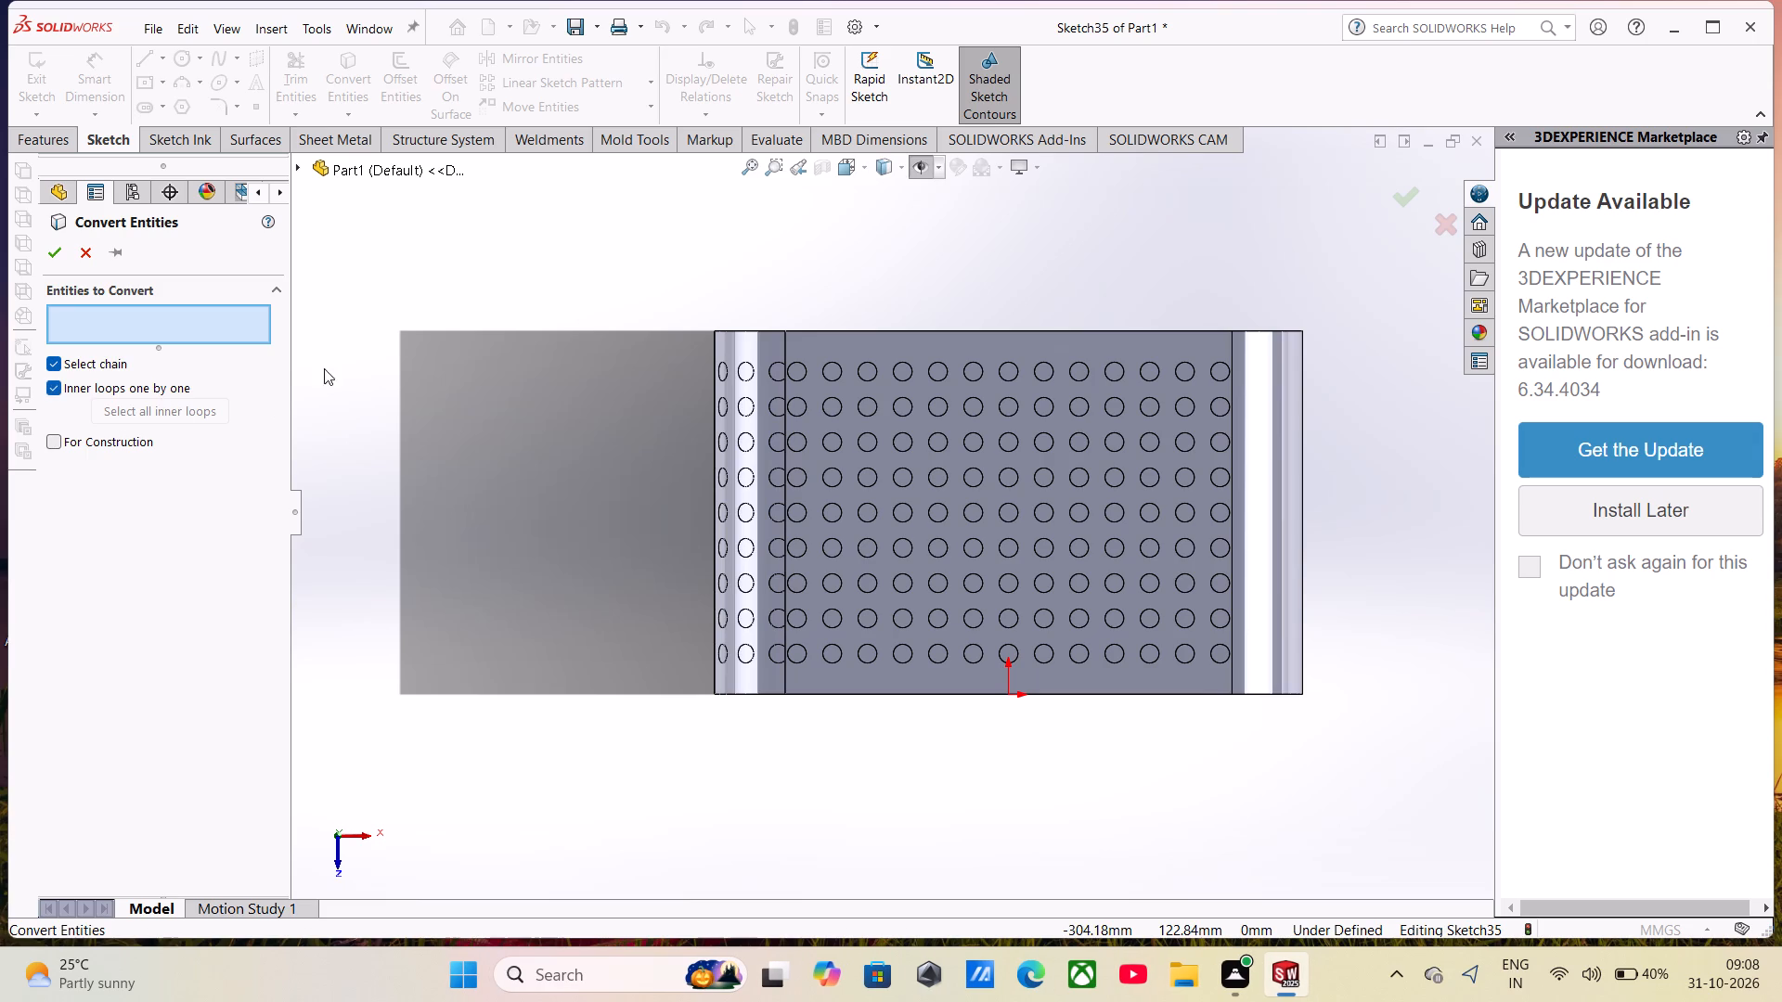
scroll(675, 385, down, 5)
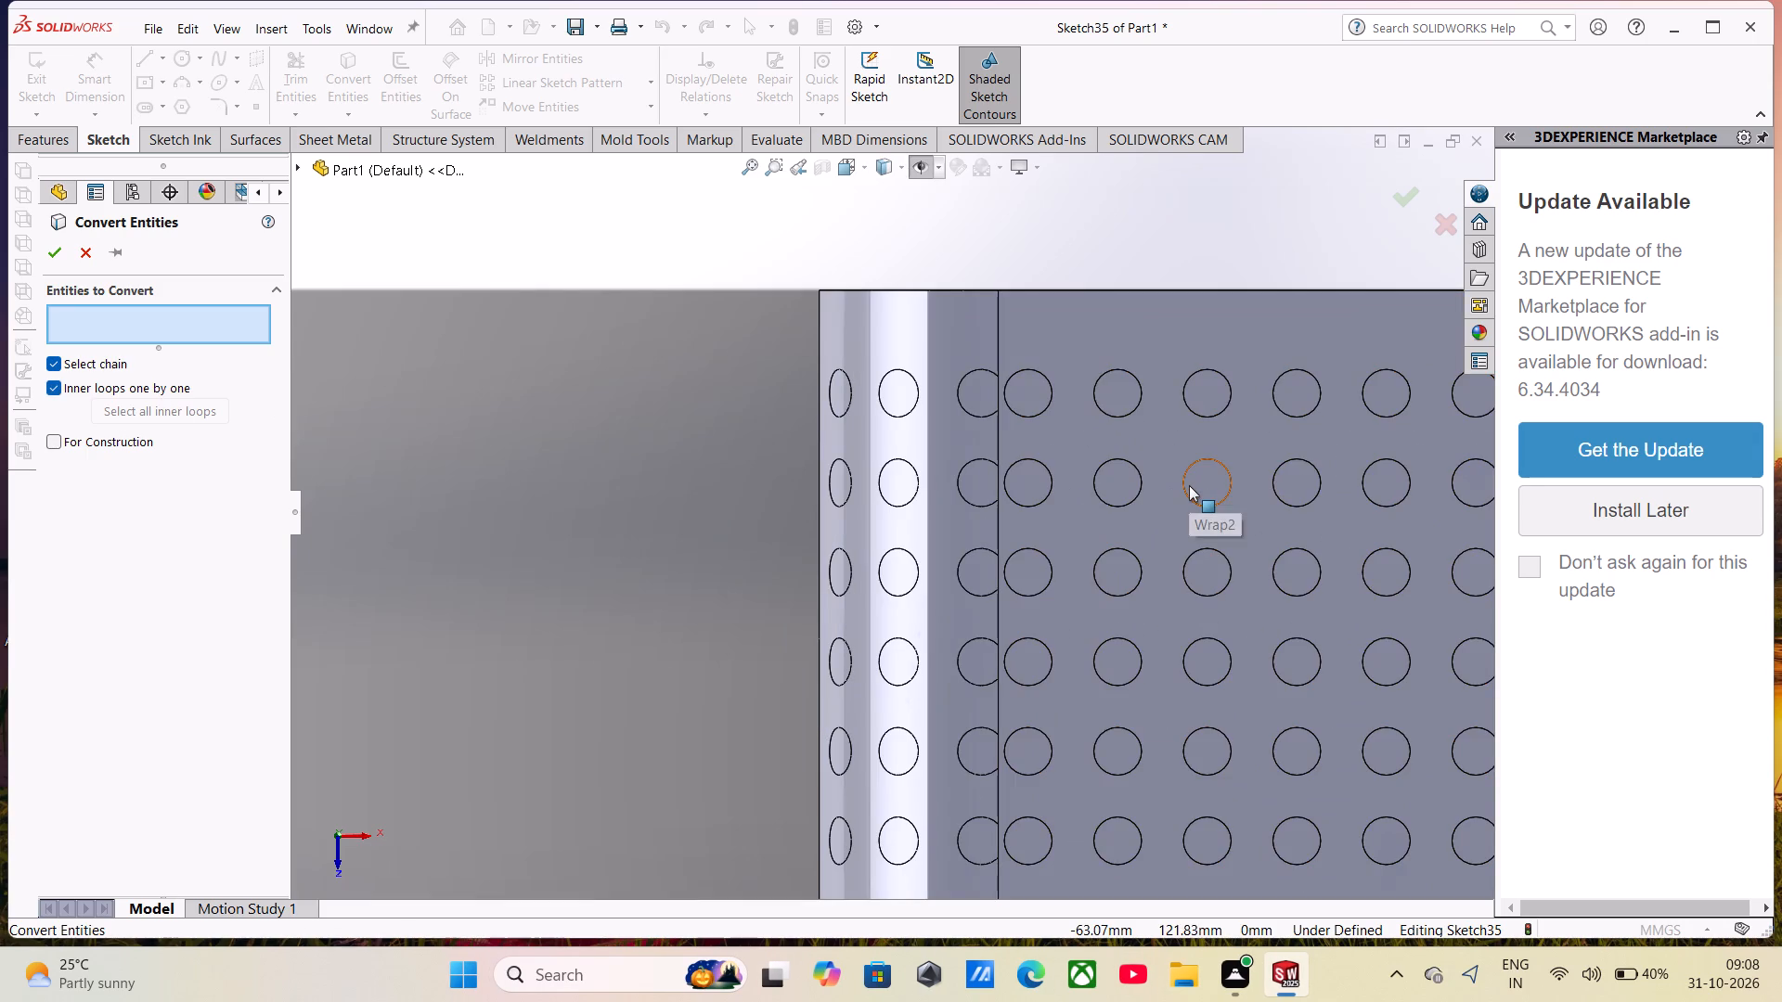
click(1184, 485)
scroll(1236, 541, up, 5)
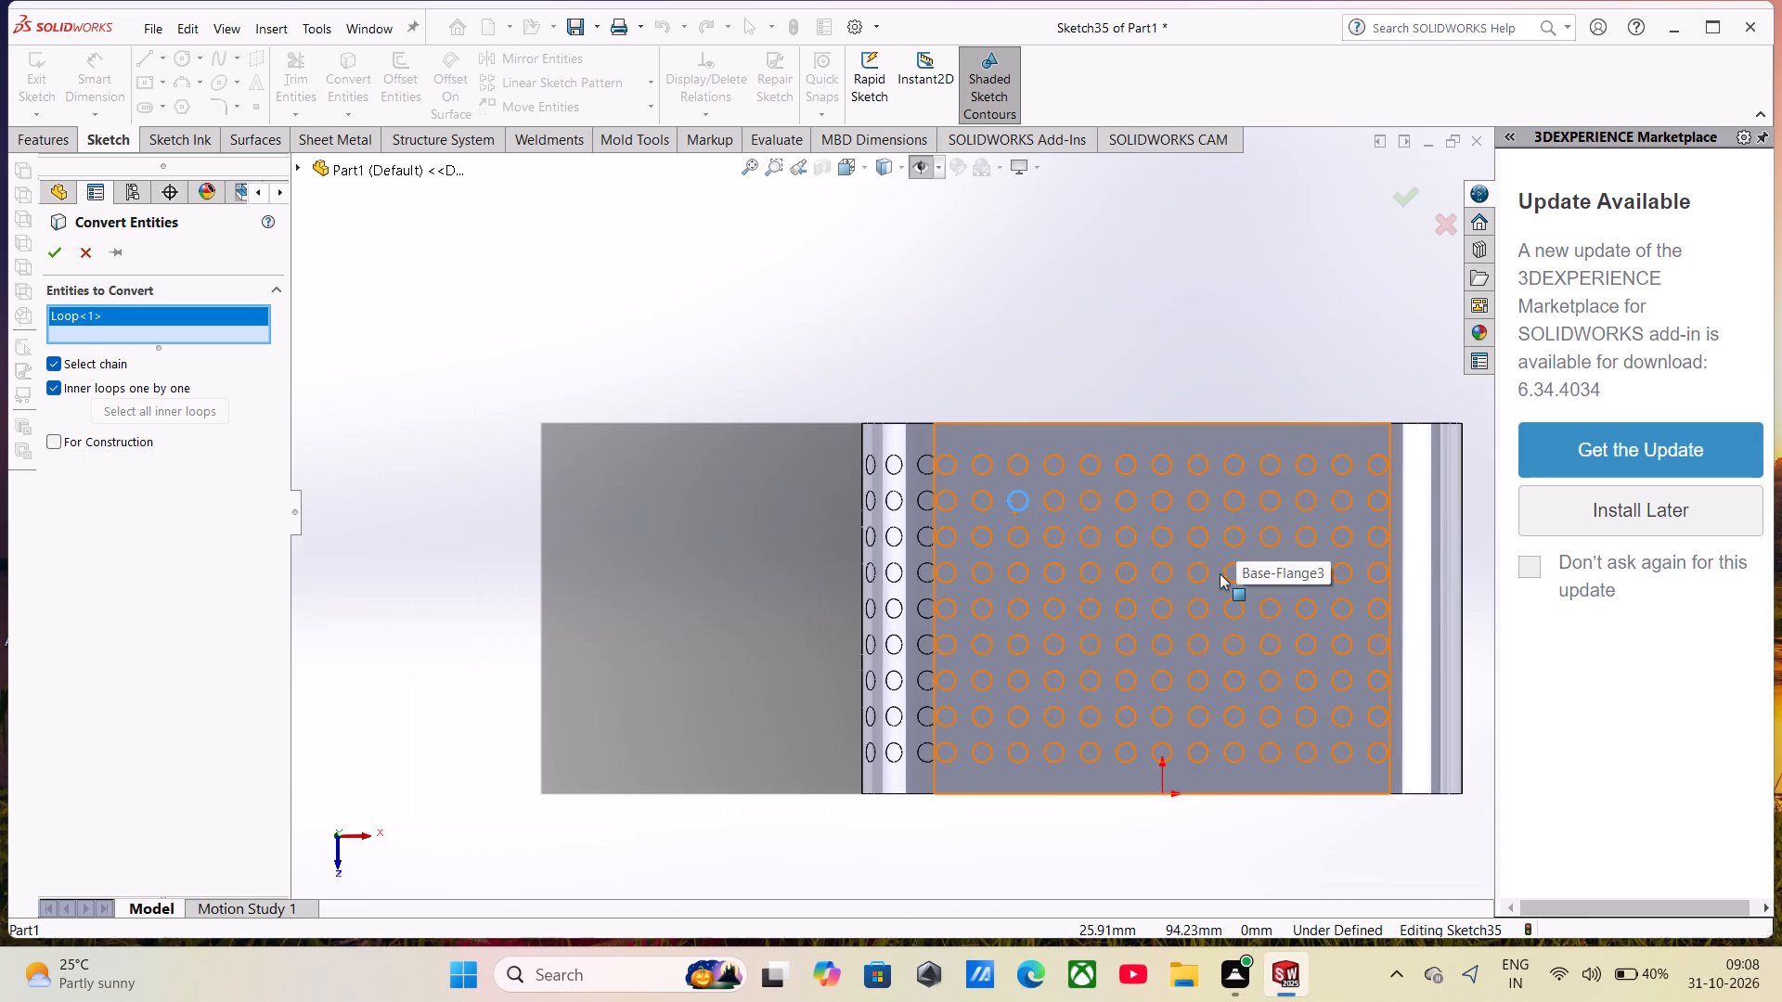
click(1167, 599)
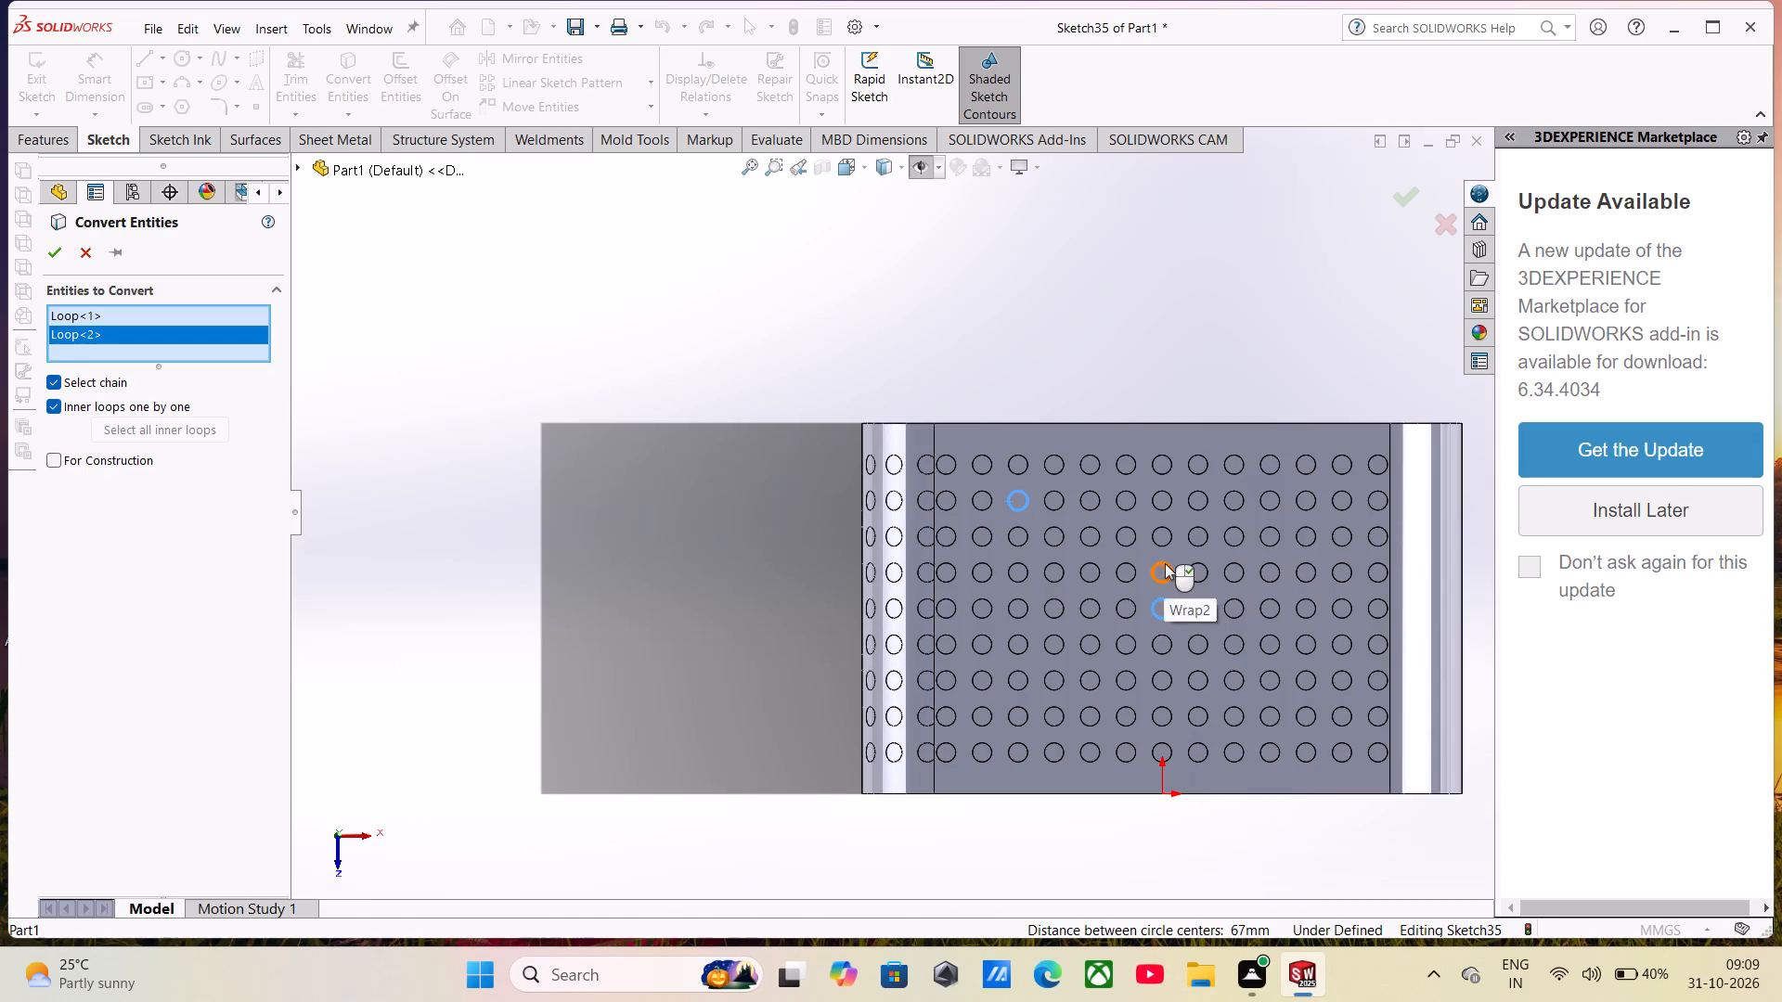
click(1165, 563)
click(1165, 545)
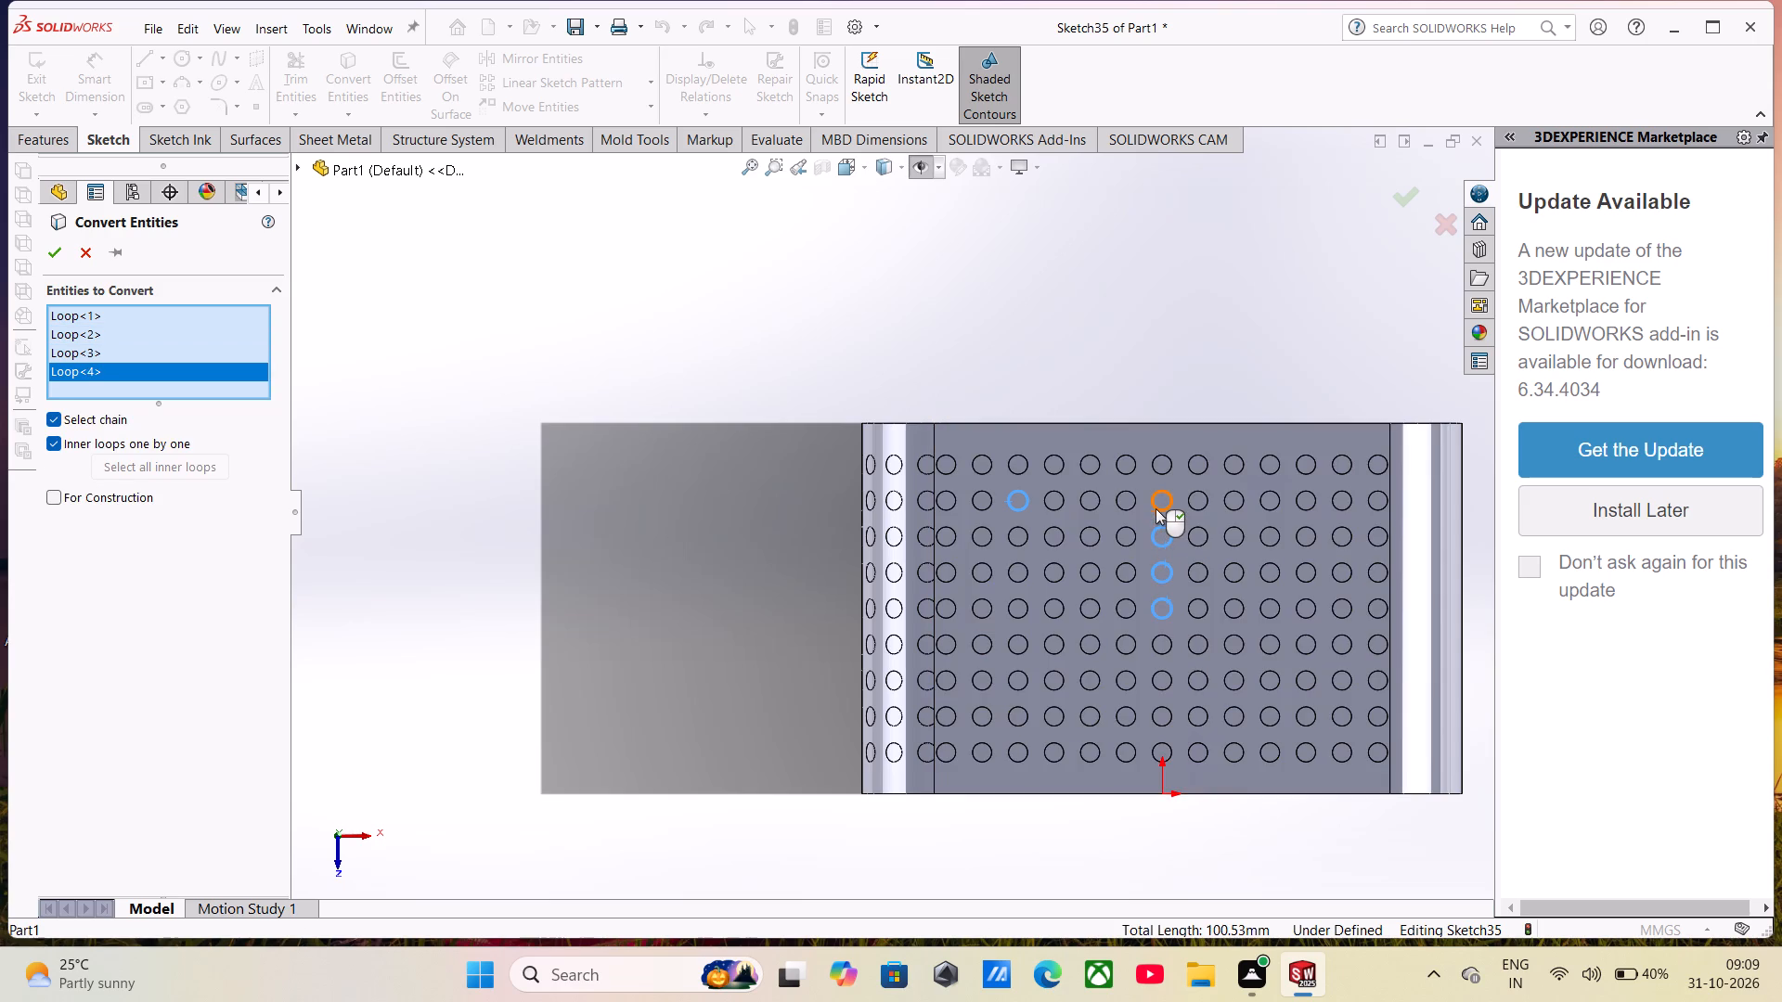
click(1156, 508)
click(1168, 470)
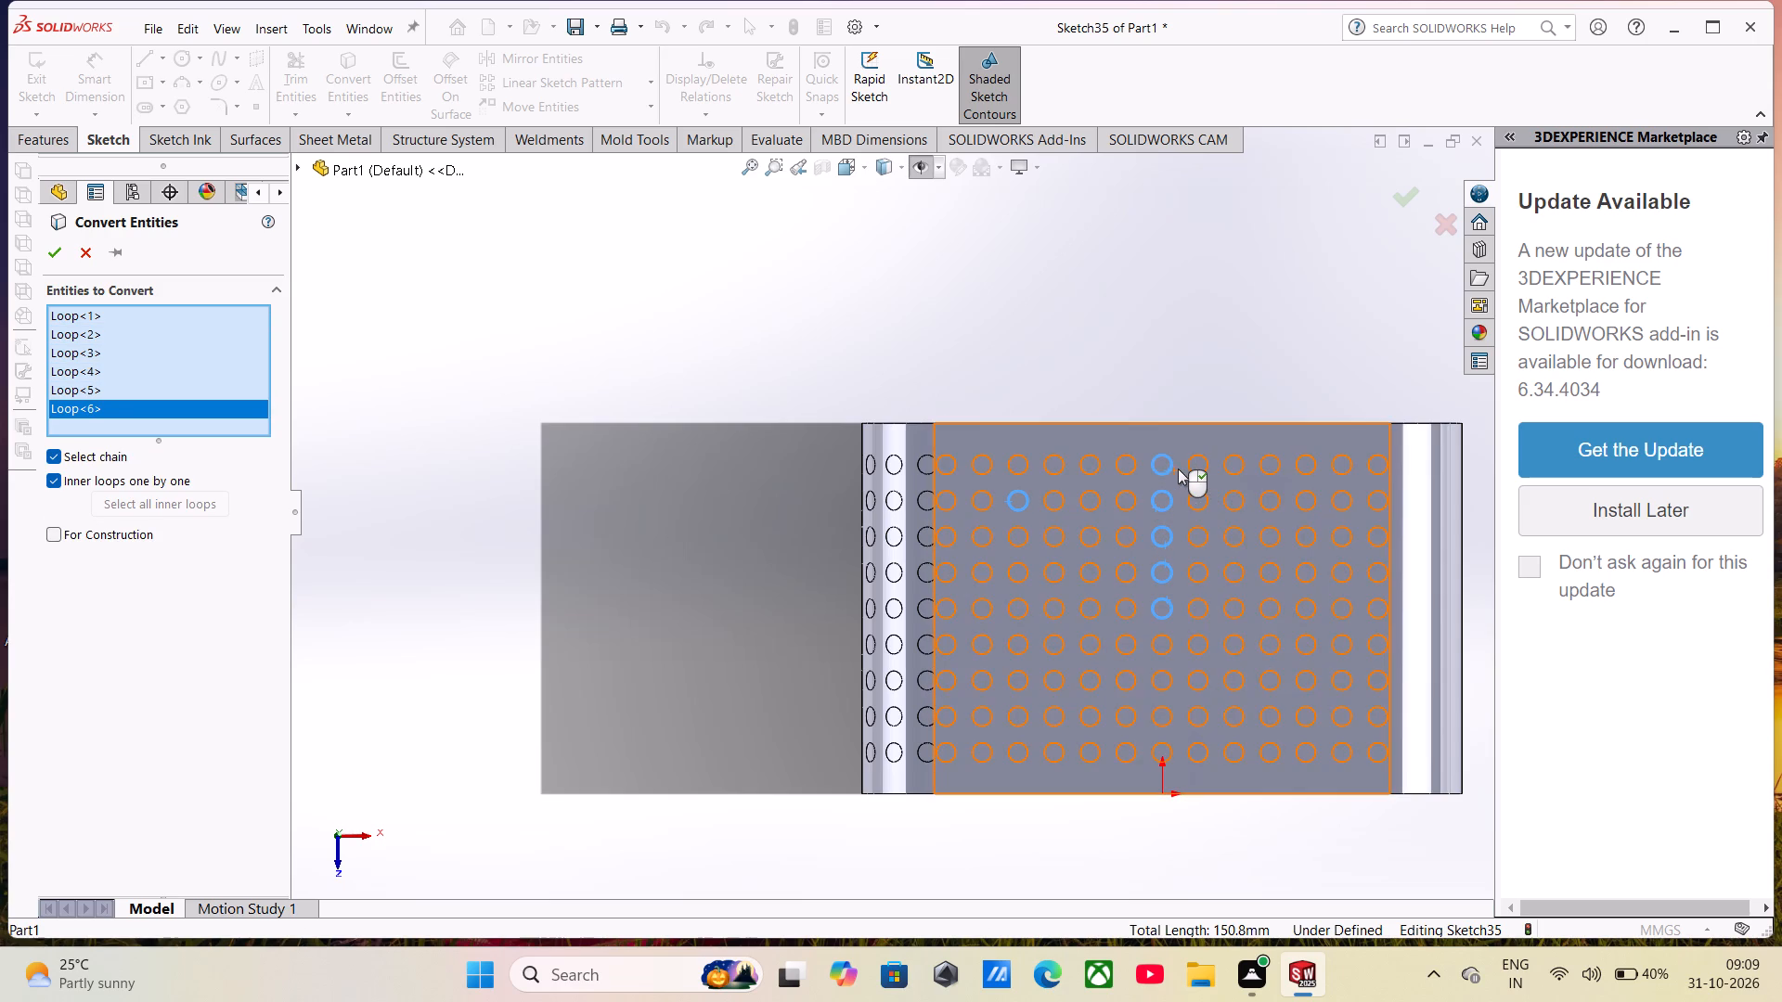
Add the remaining circles of the first and second rows, from beside the origin's column out to the last column, to the conversion.
click(1192, 475)
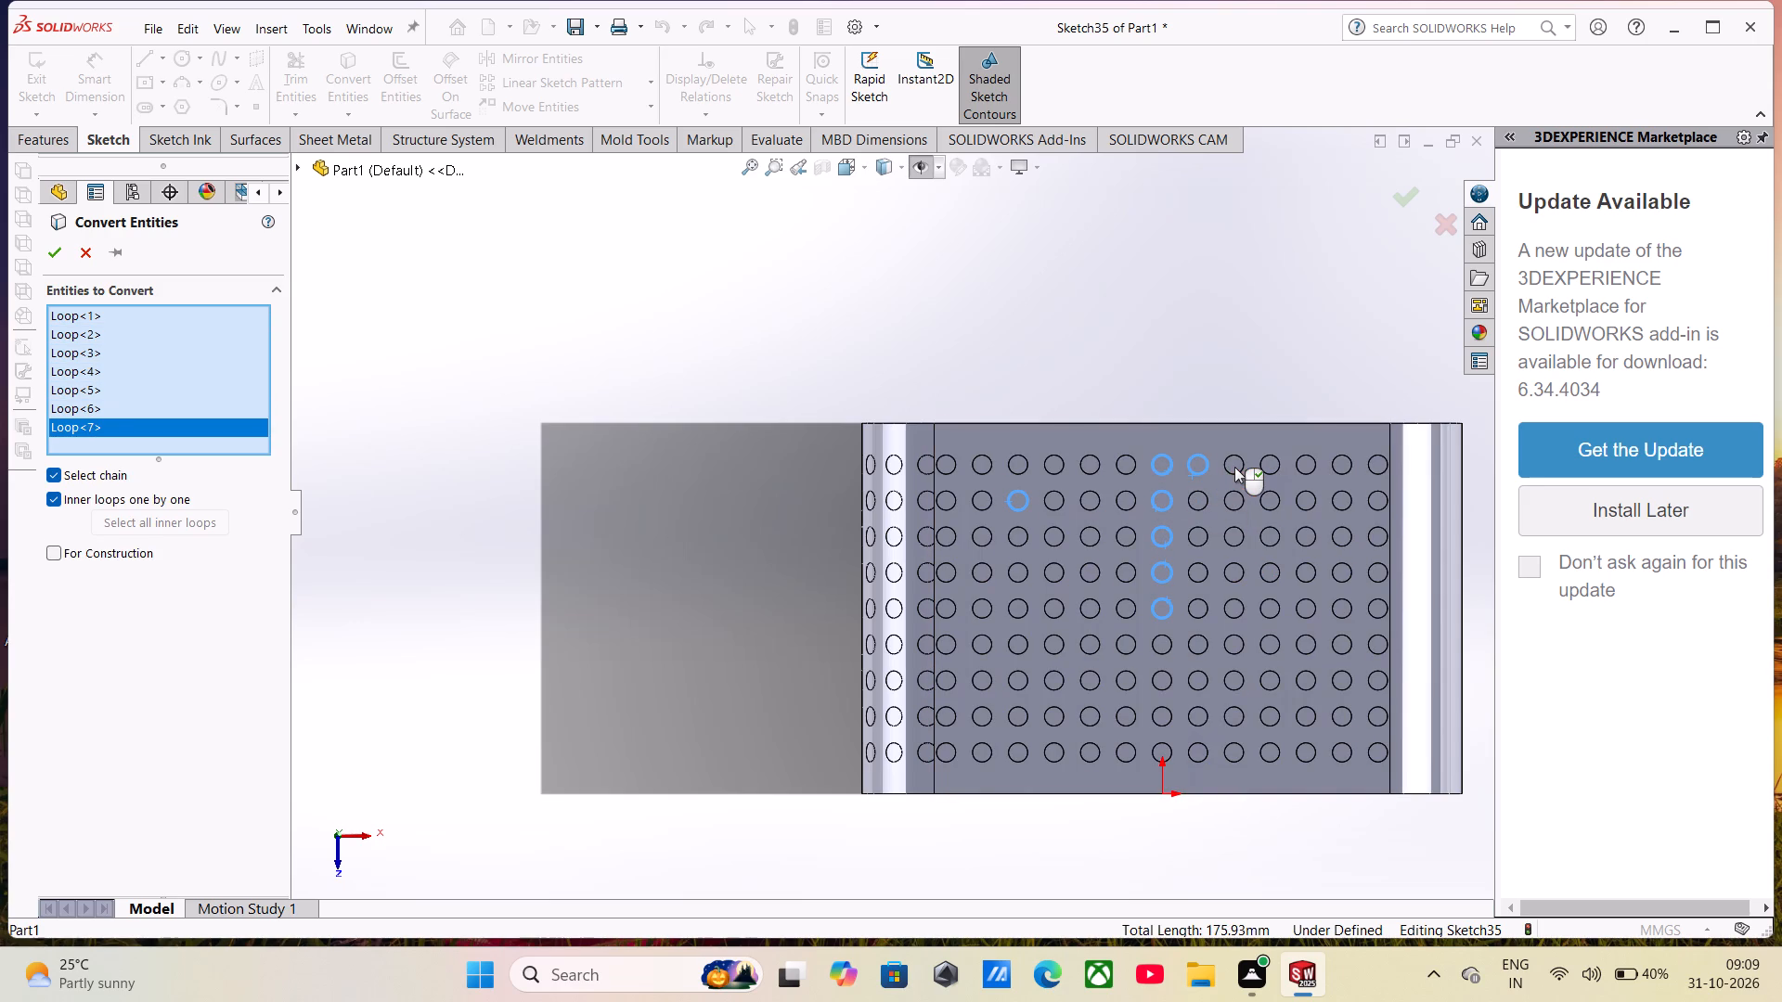
click(1226, 467)
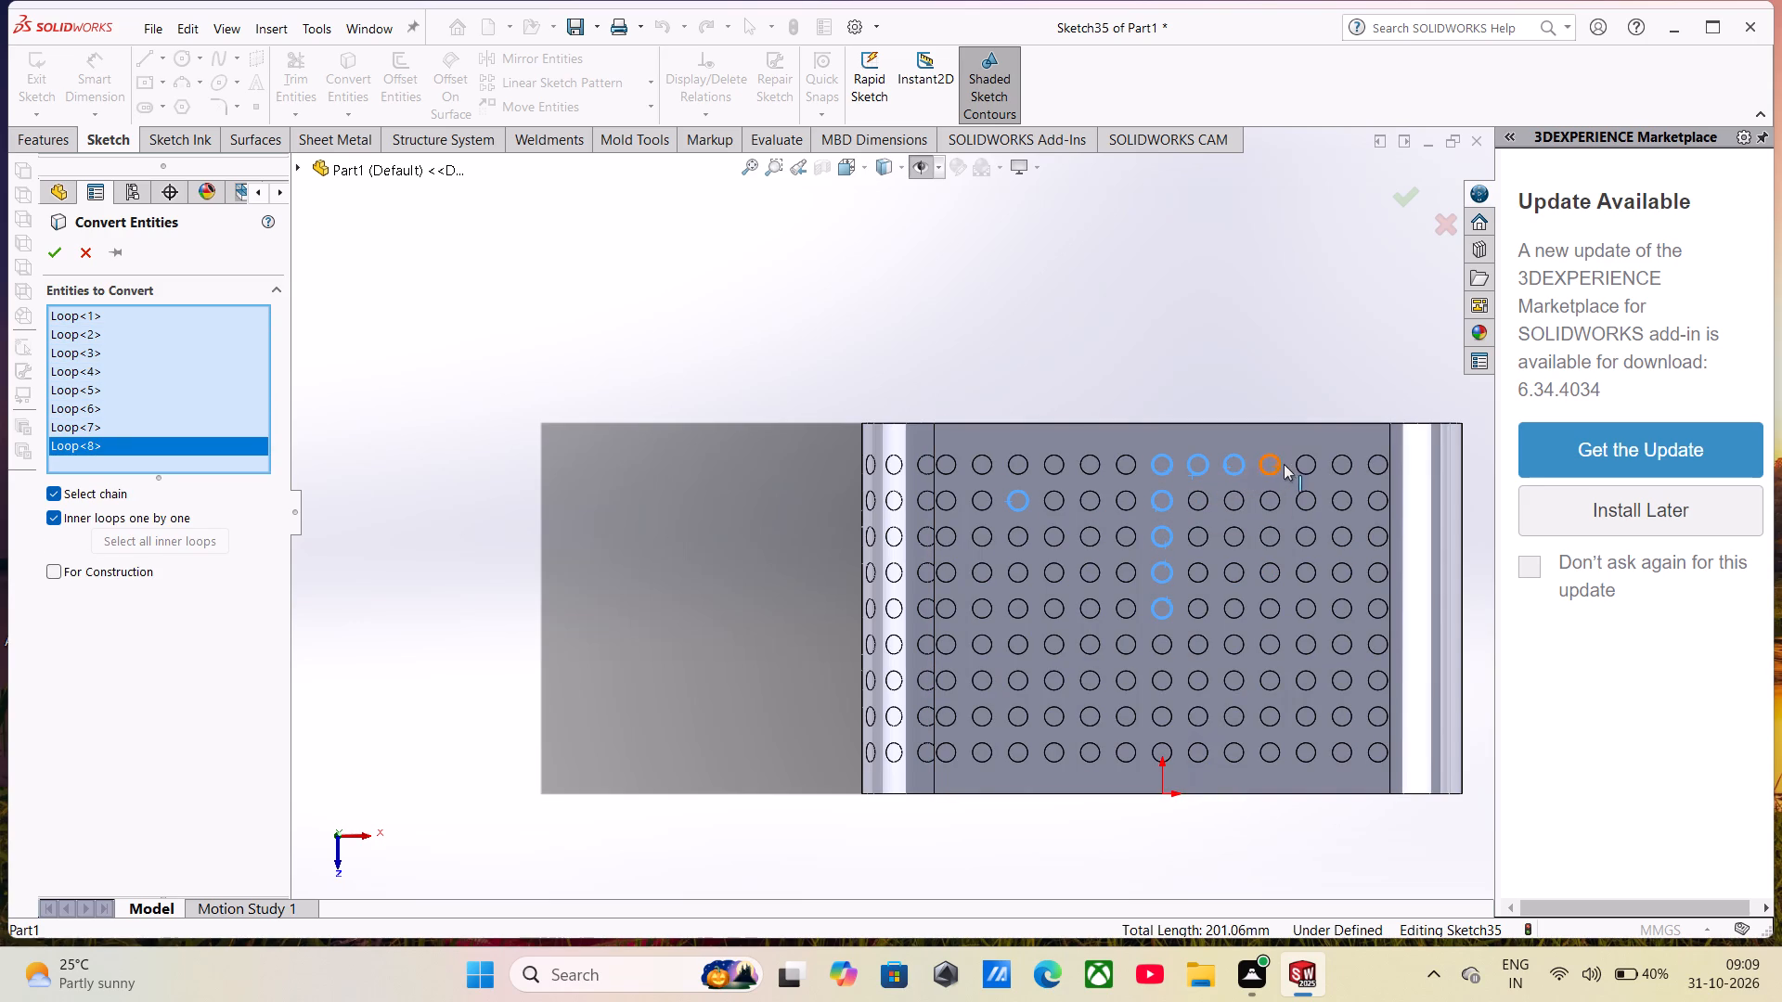
click(1277, 467)
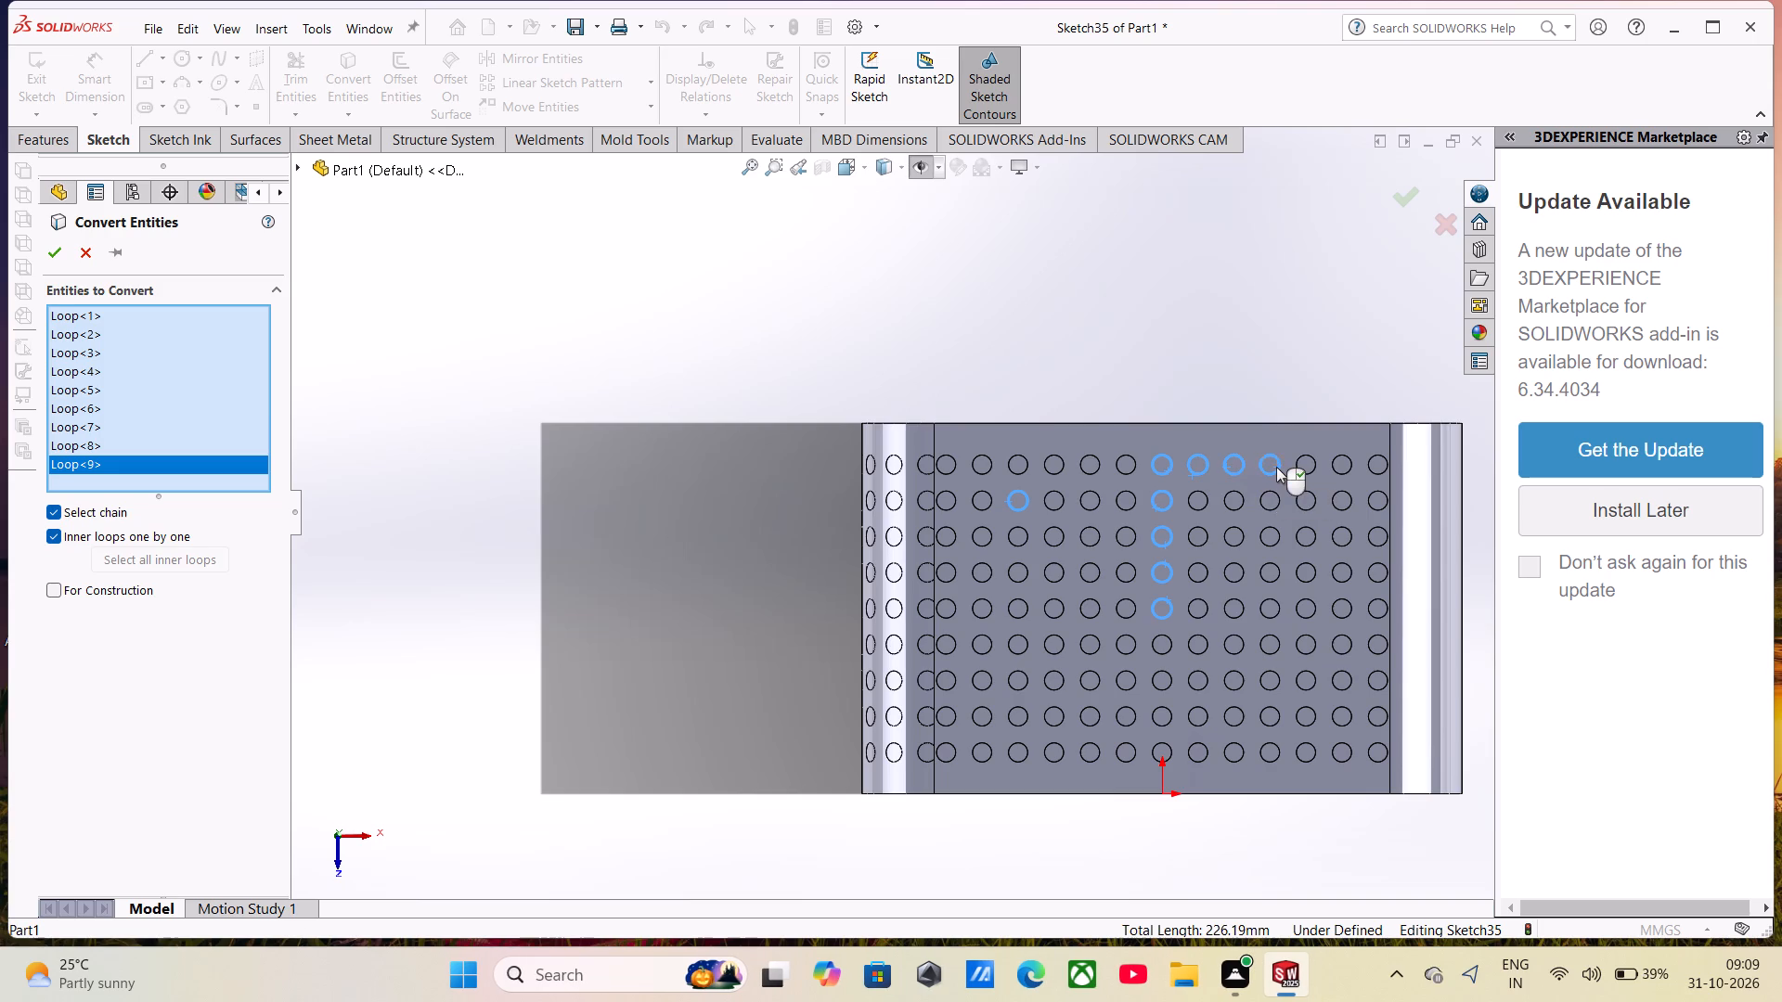
click(1272, 494)
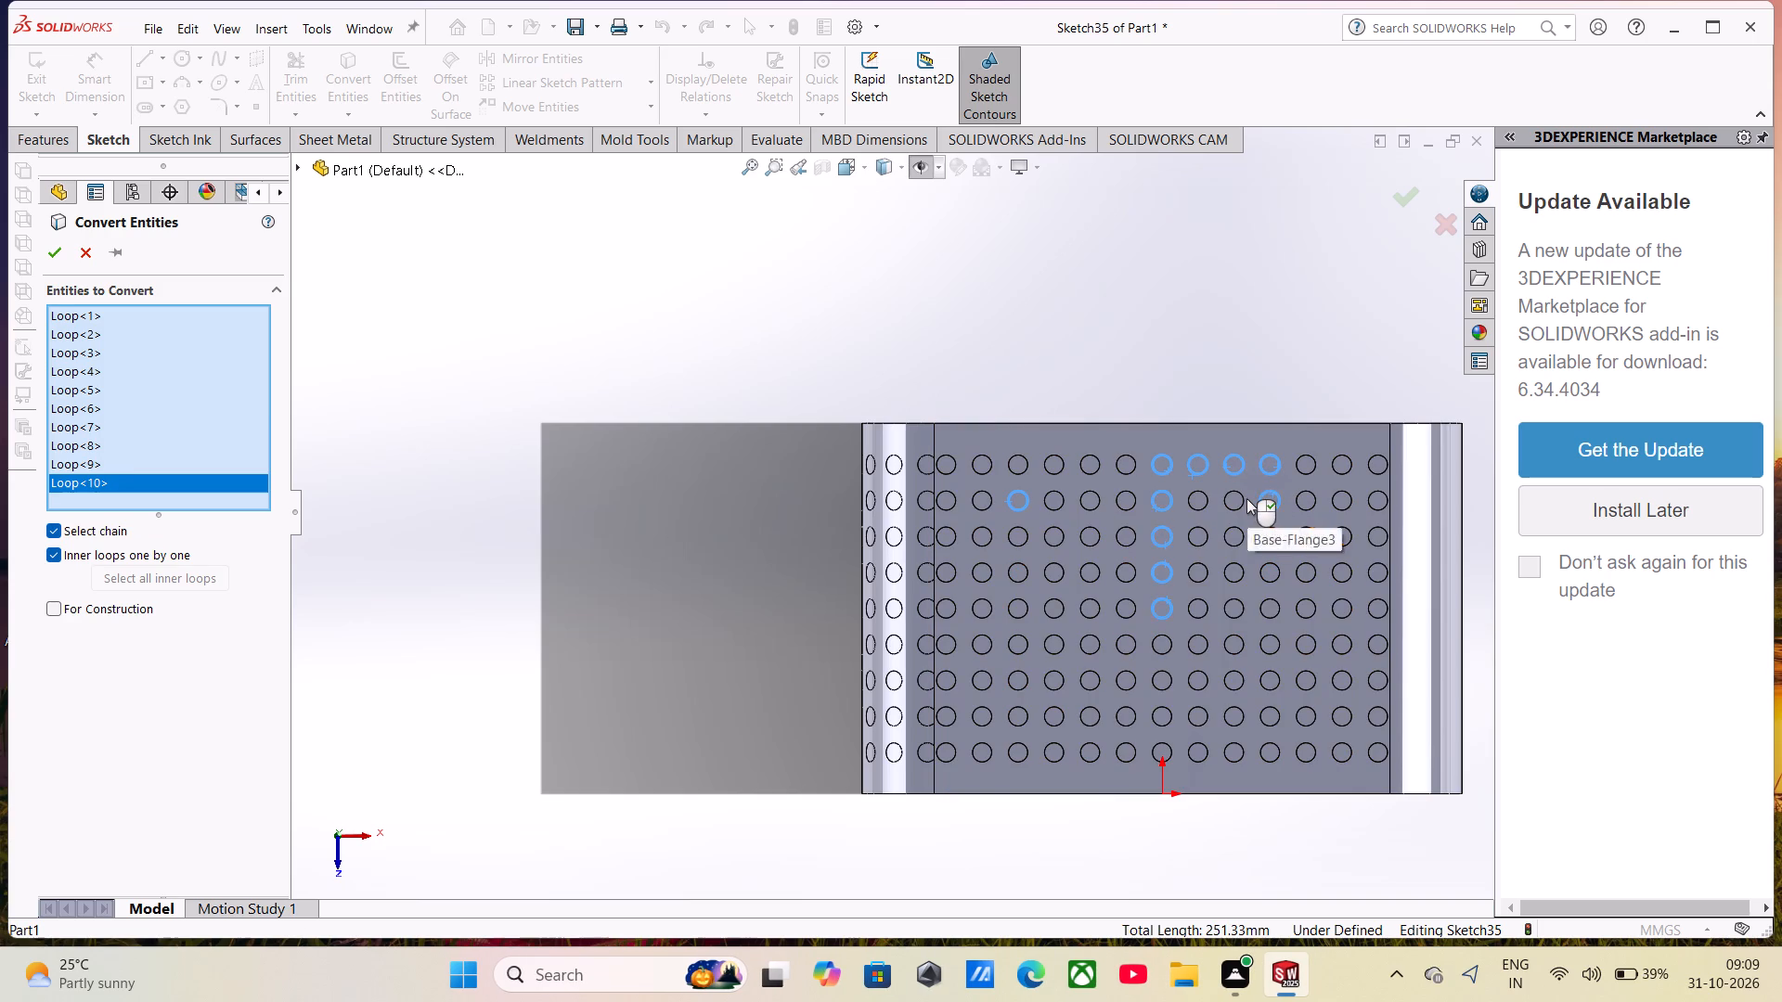
click(1245, 498)
click(1204, 491)
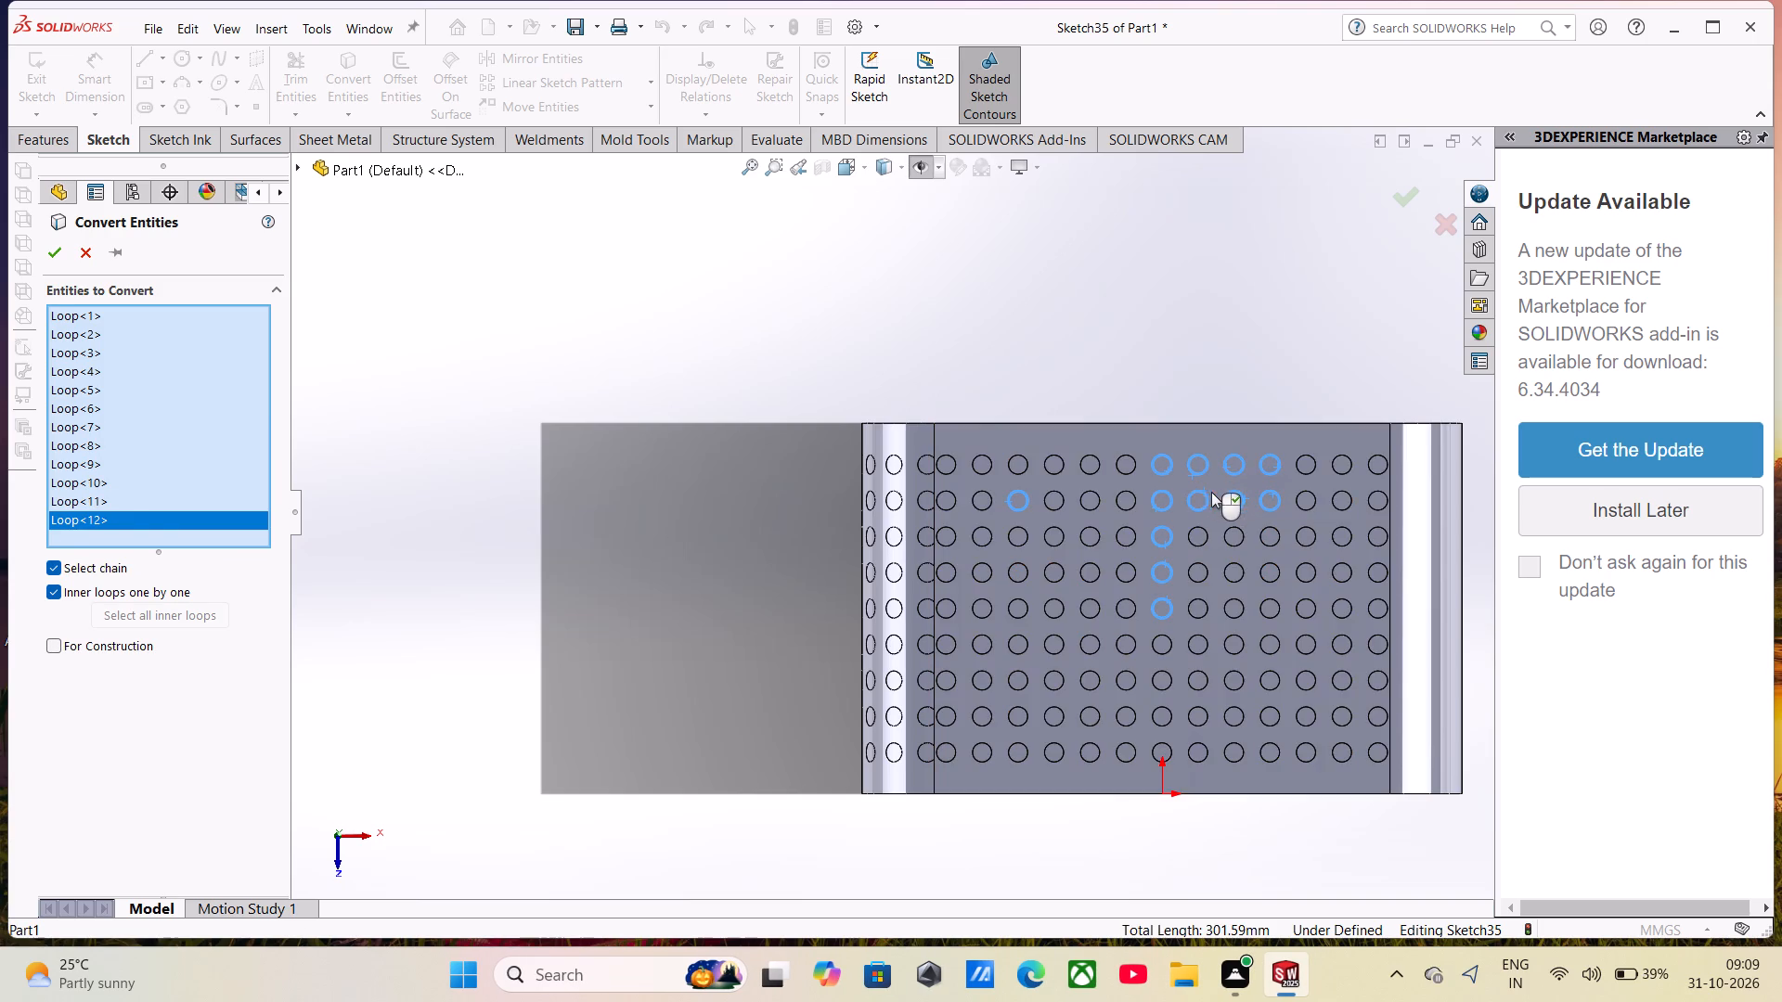
click(1298, 464)
click(1332, 463)
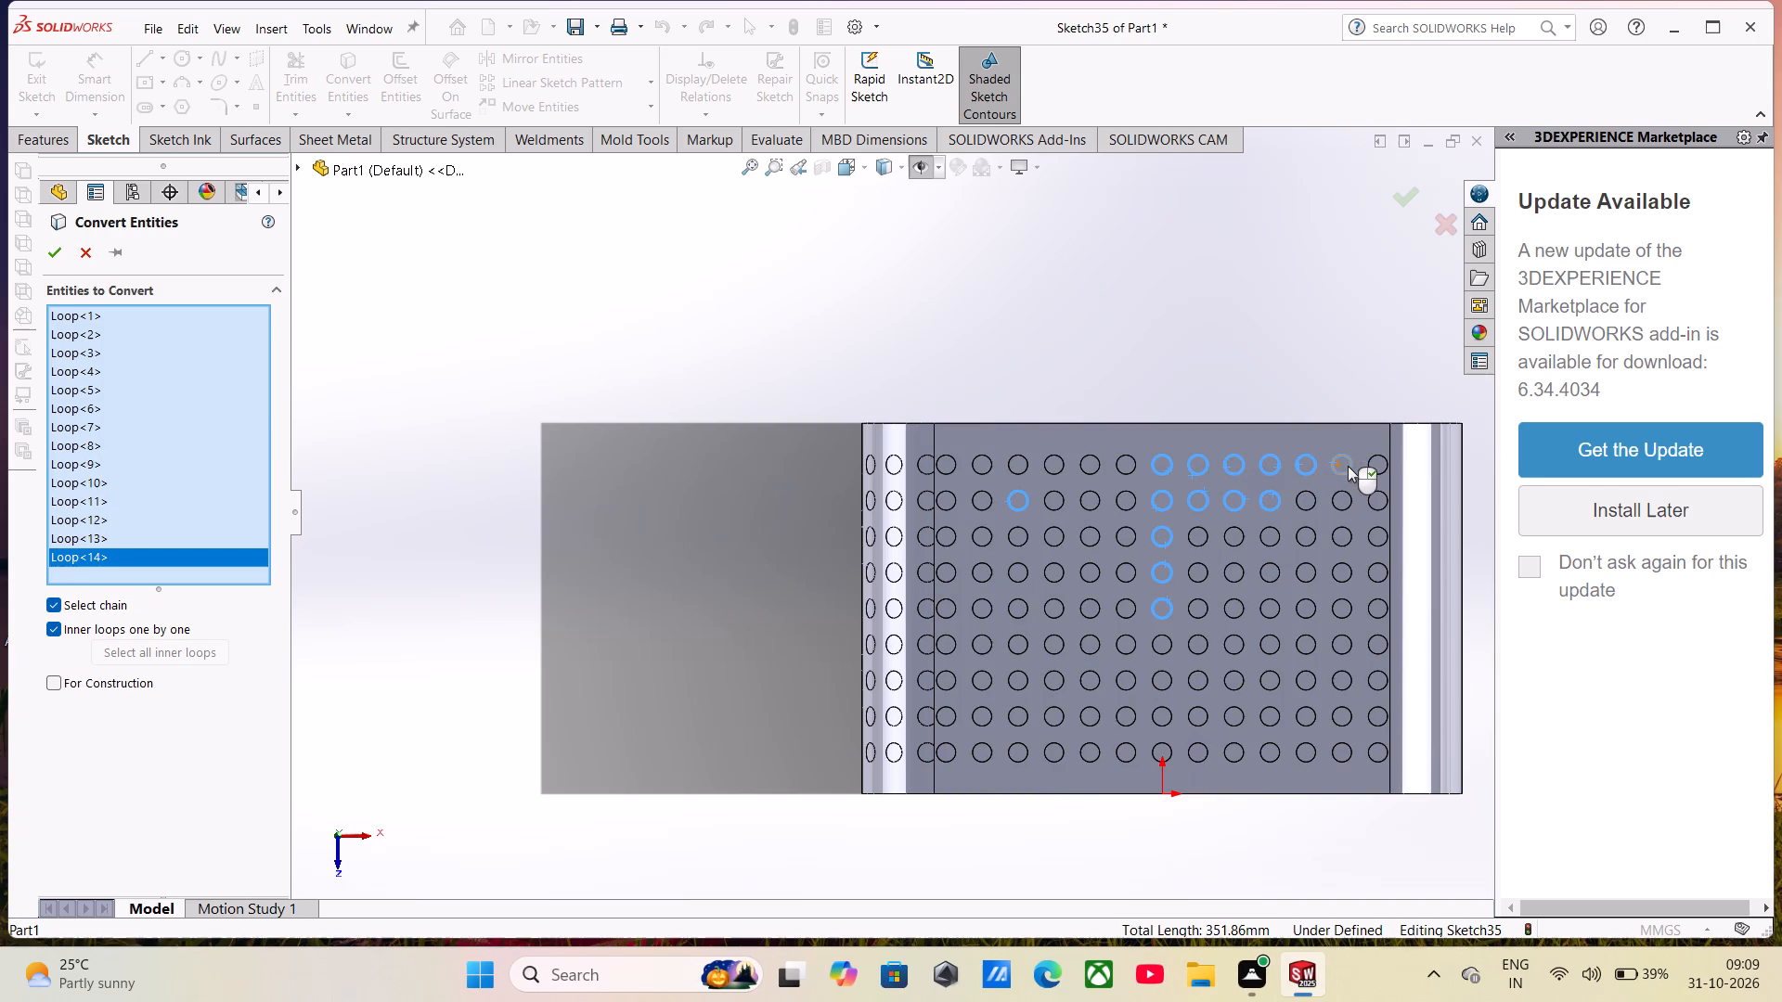
click(1376, 477)
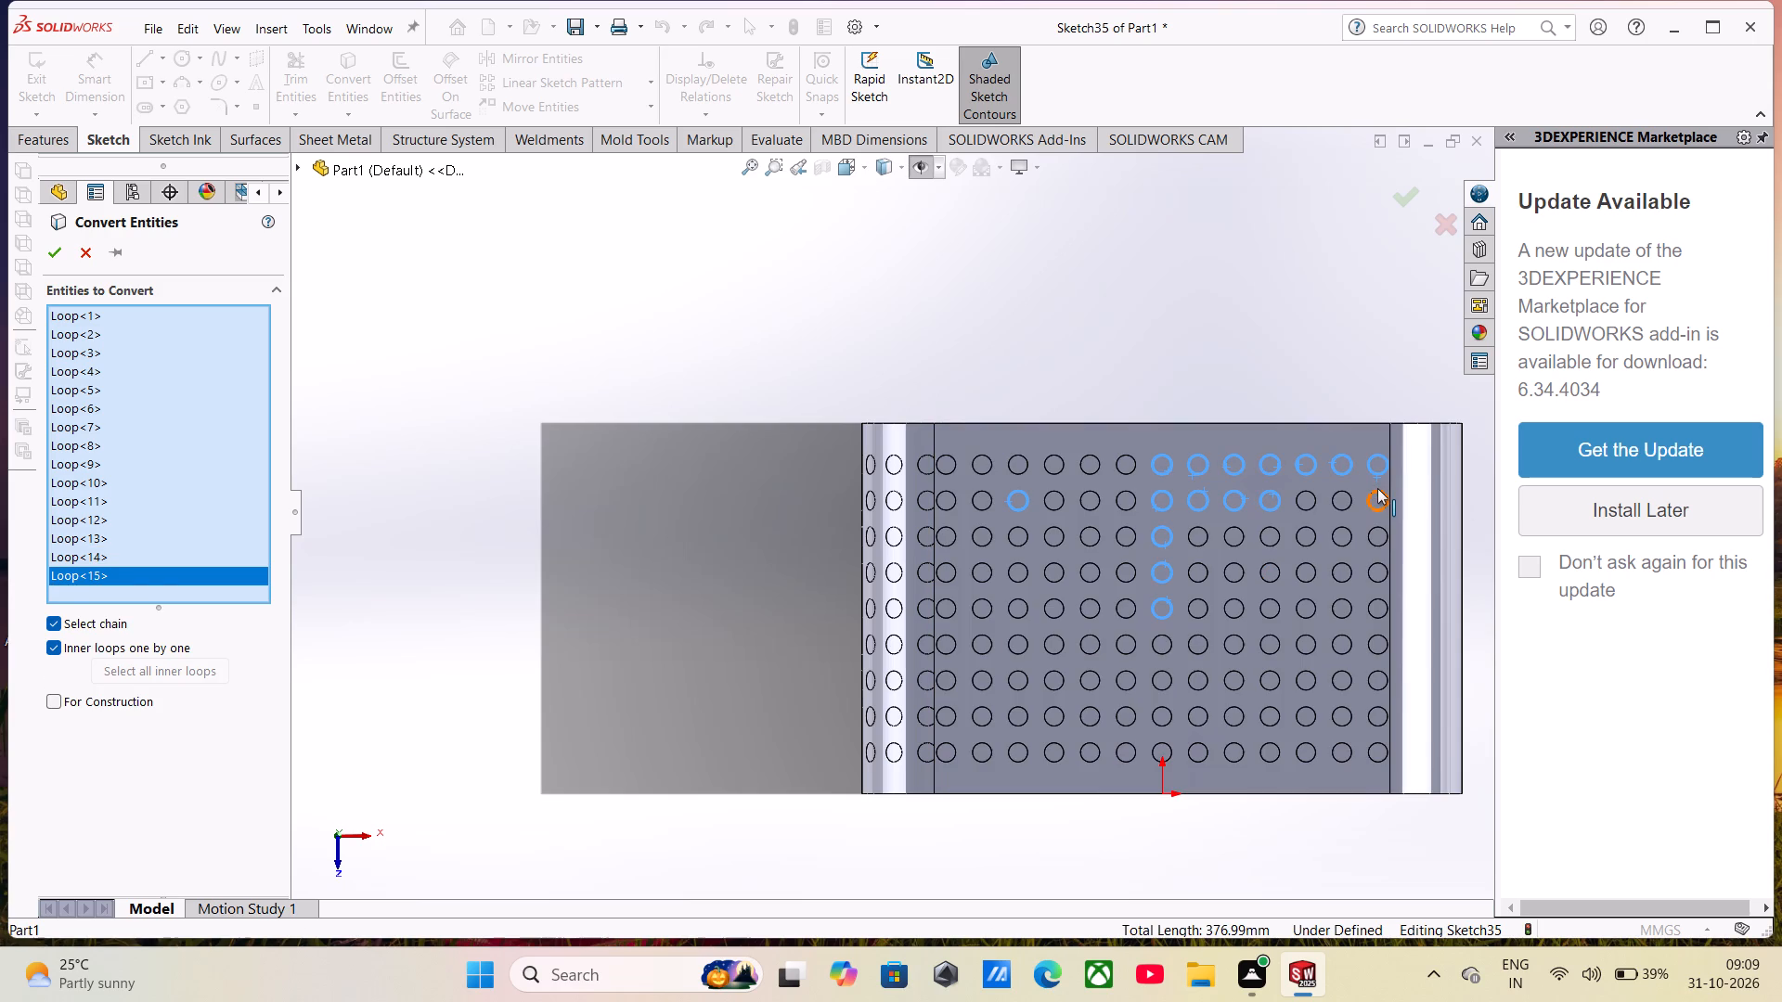
click(1377, 488)
click(1349, 495)
click(1314, 497)
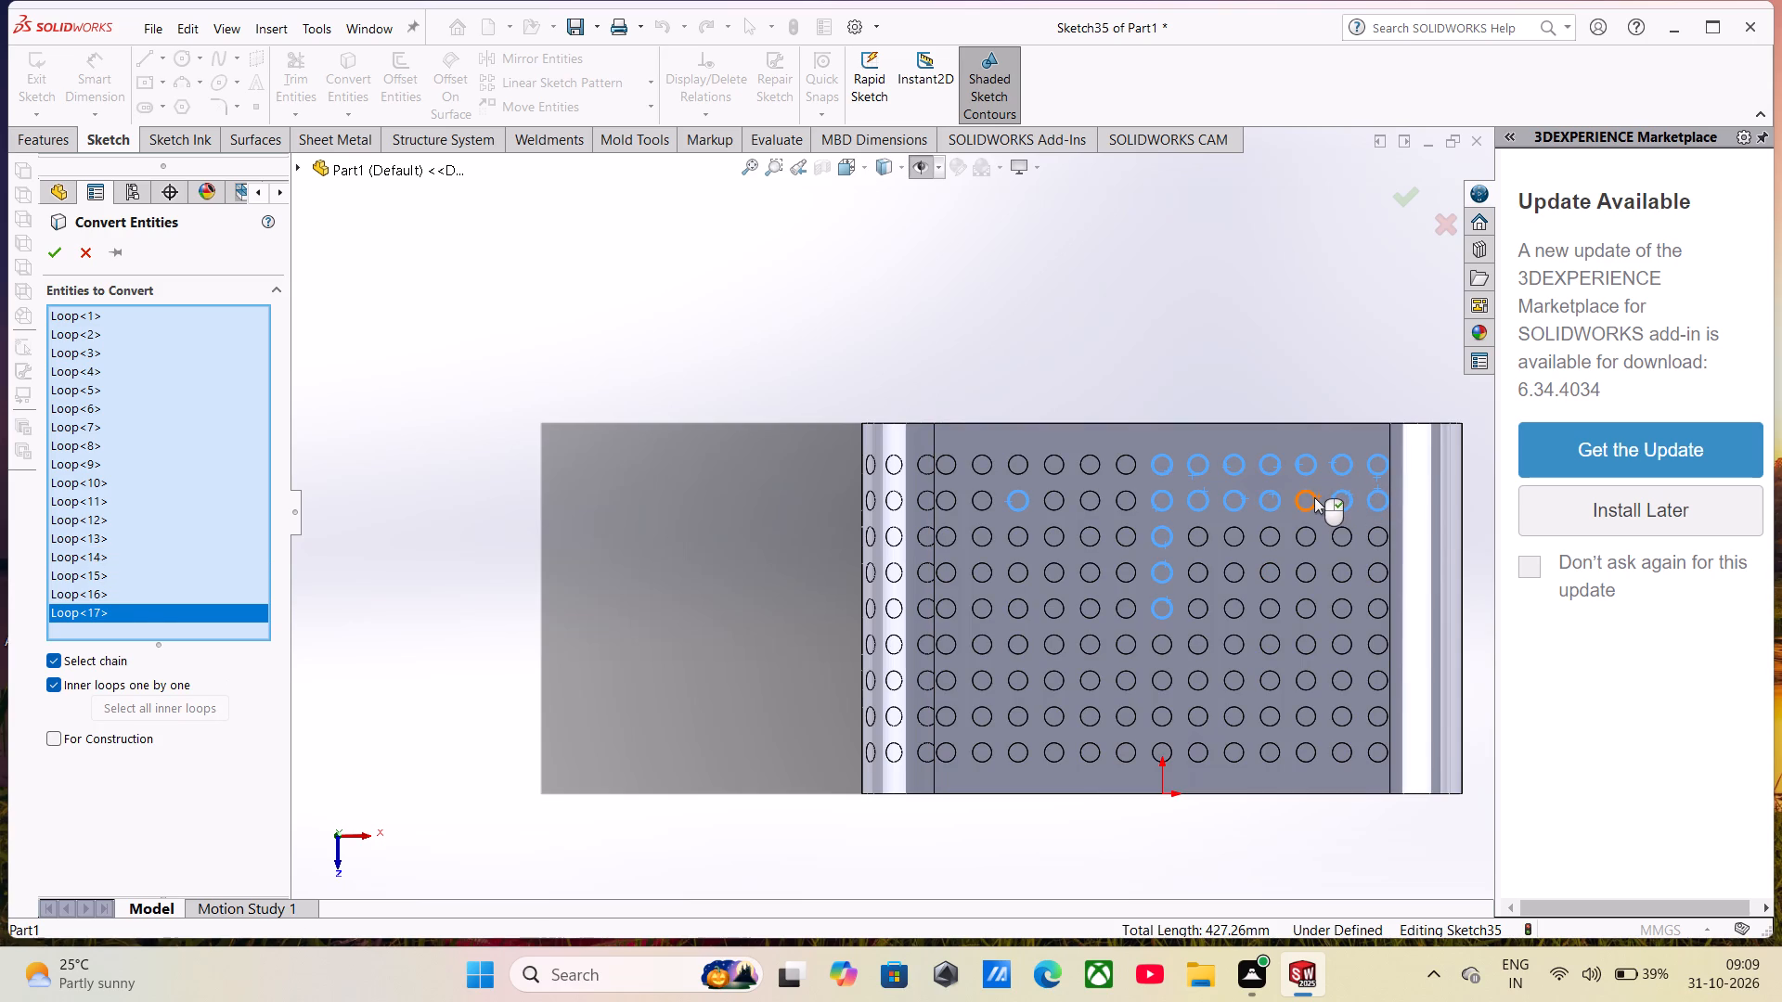
Add the third- and fourth-row circles, from beside the origin's column out to the last column, to the entities to convert.
click(1281, 534)
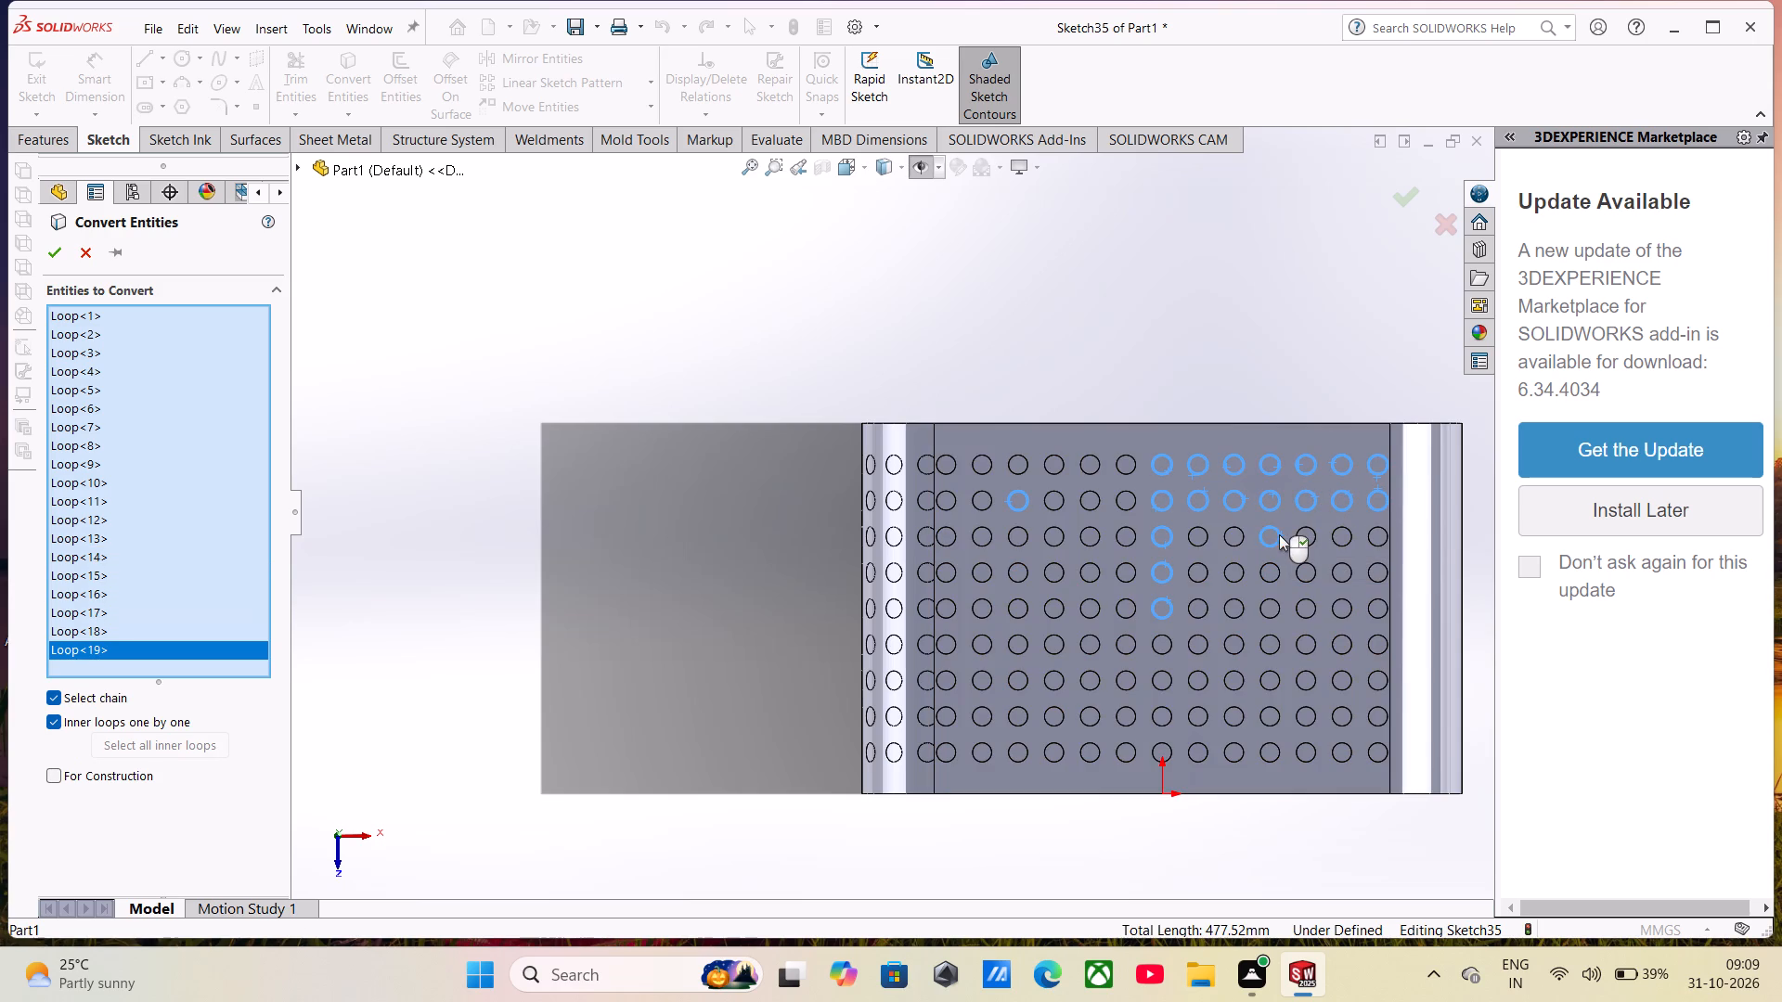
click(1244, 535)
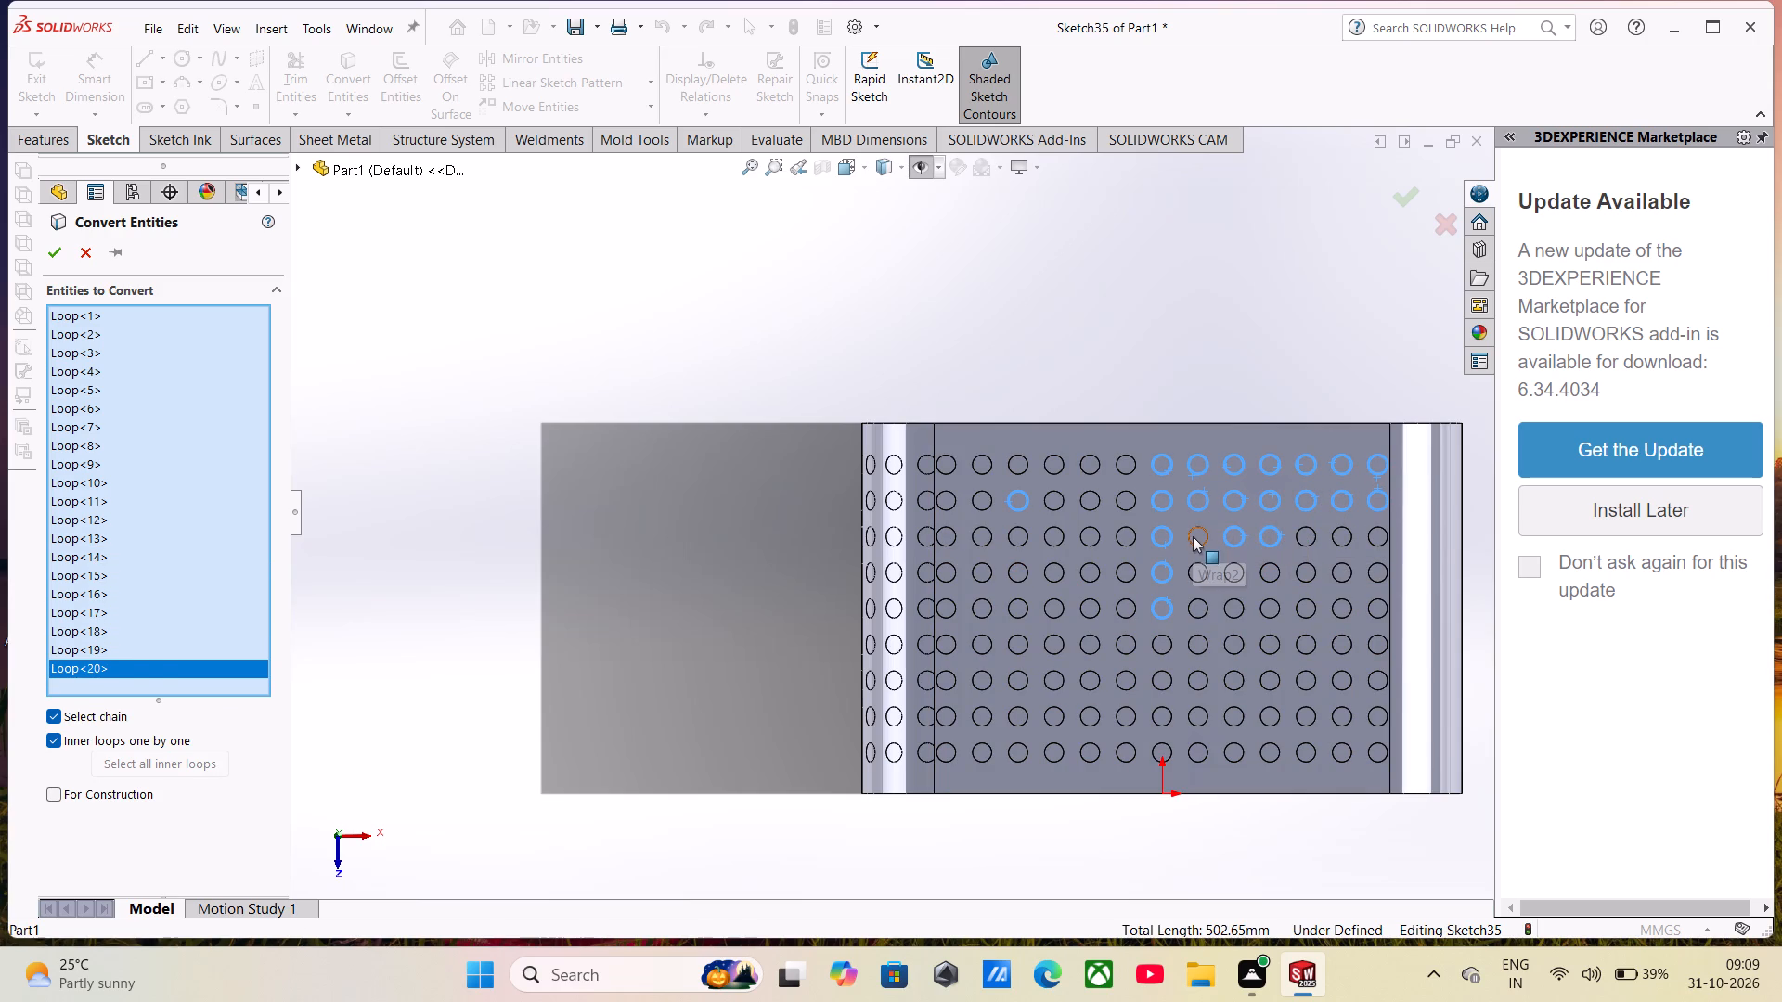
click(1192, 544)
click(1200, 565)
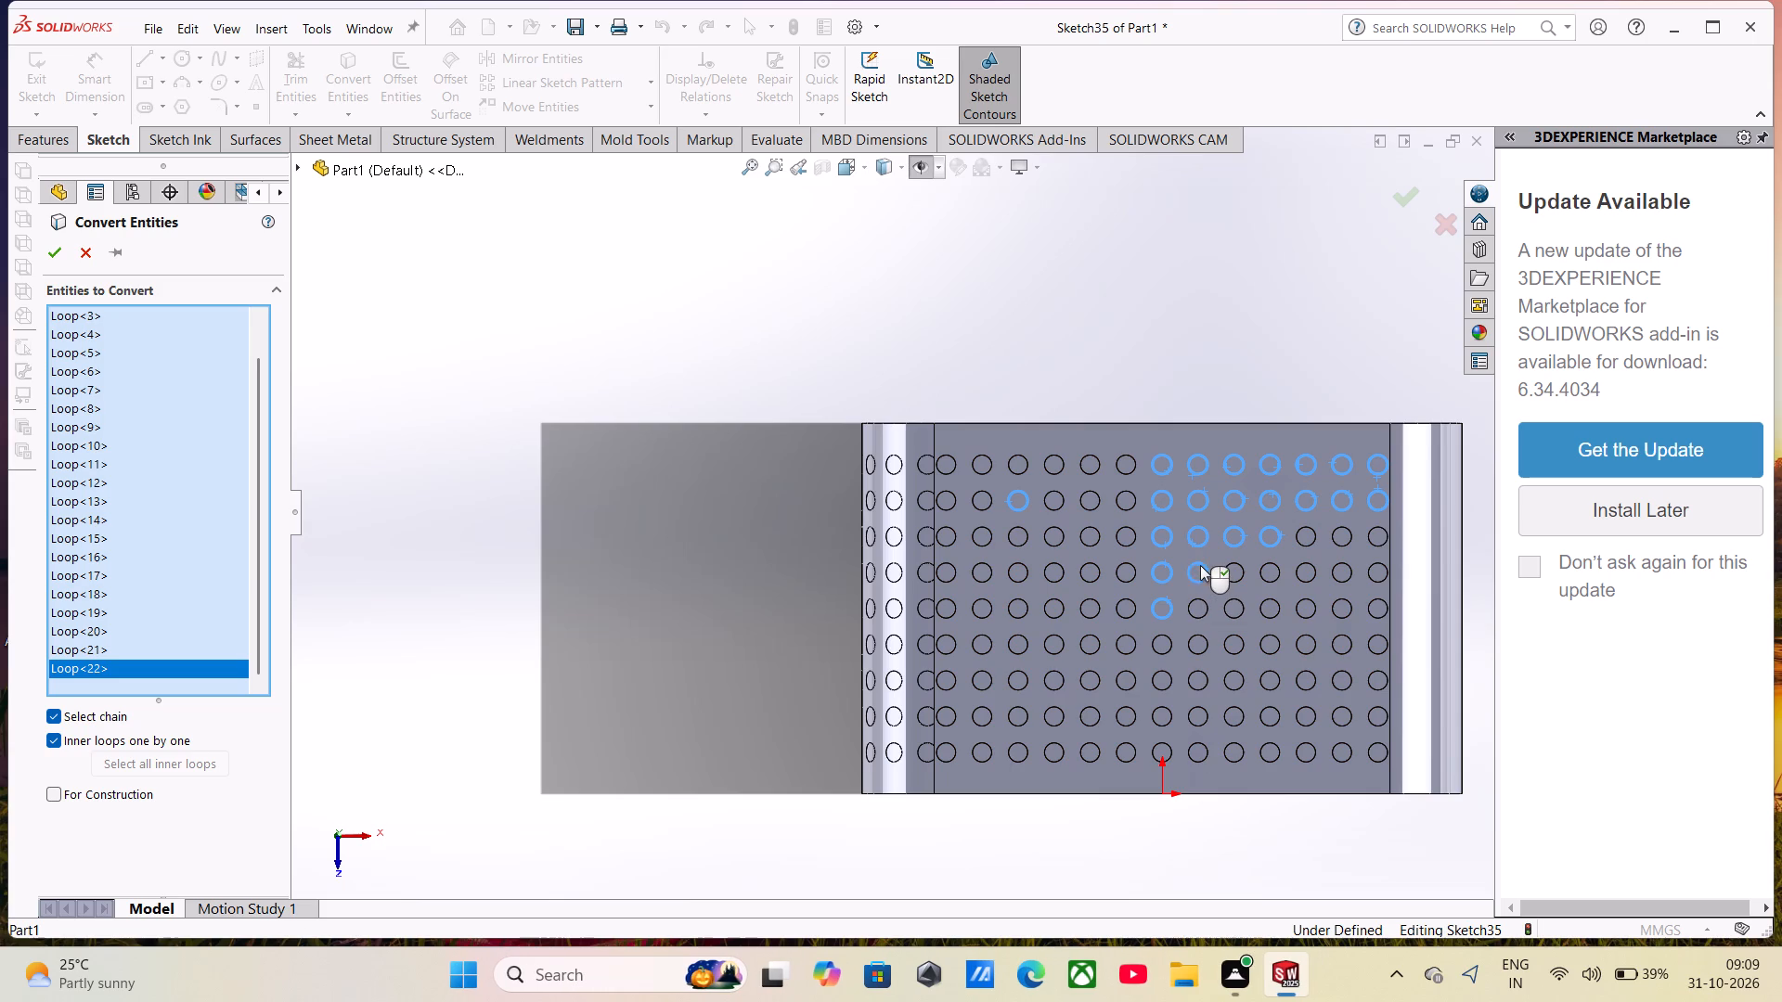
click(1226, 571)
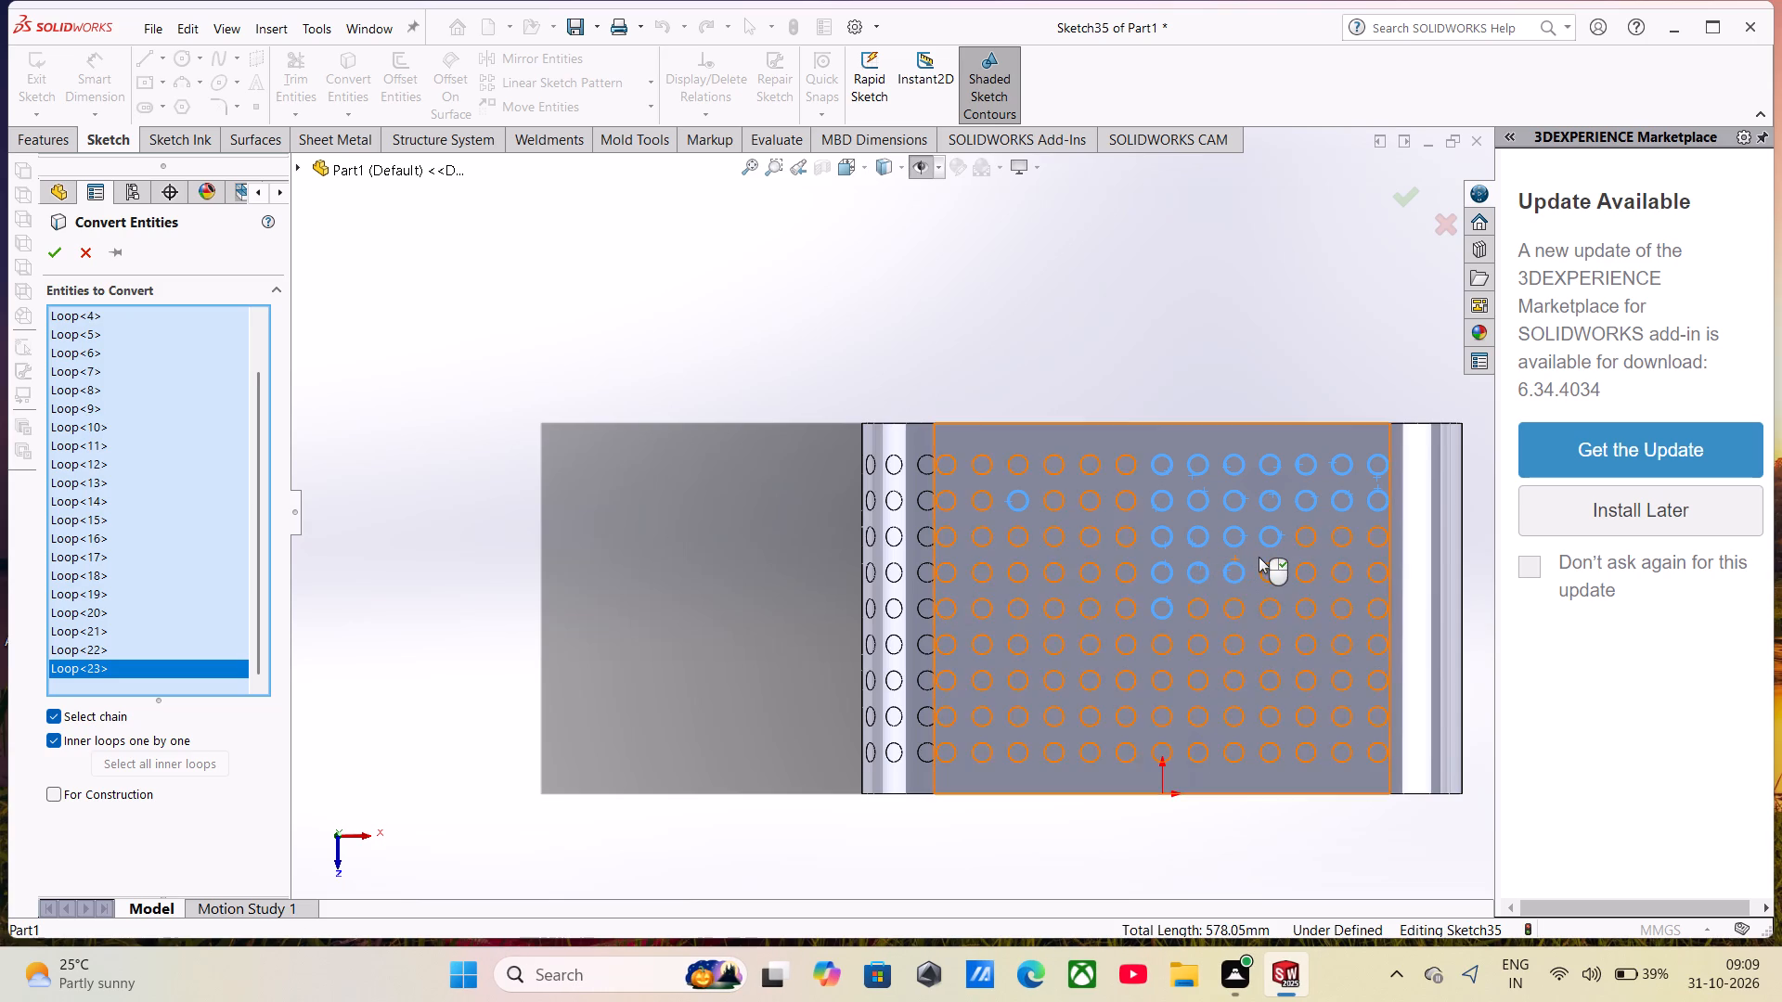
click(1275, 563)
click(1310, 547)
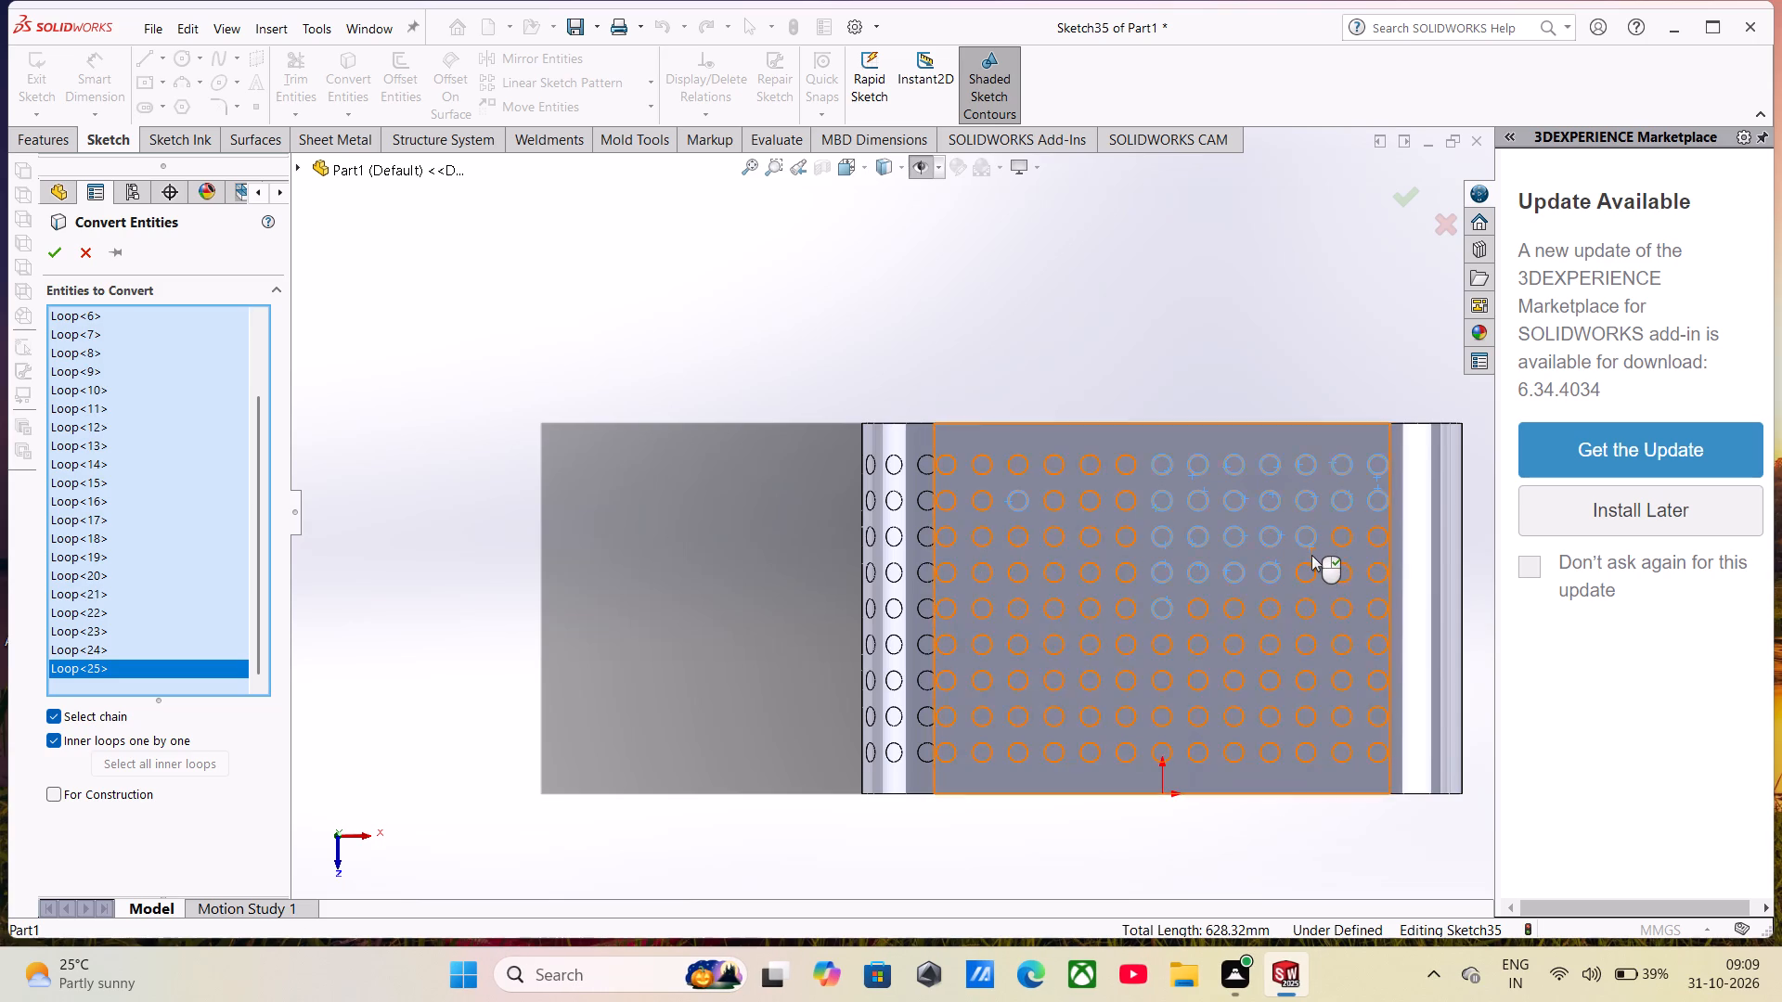
click(1311, 563)
click(1339, 563)
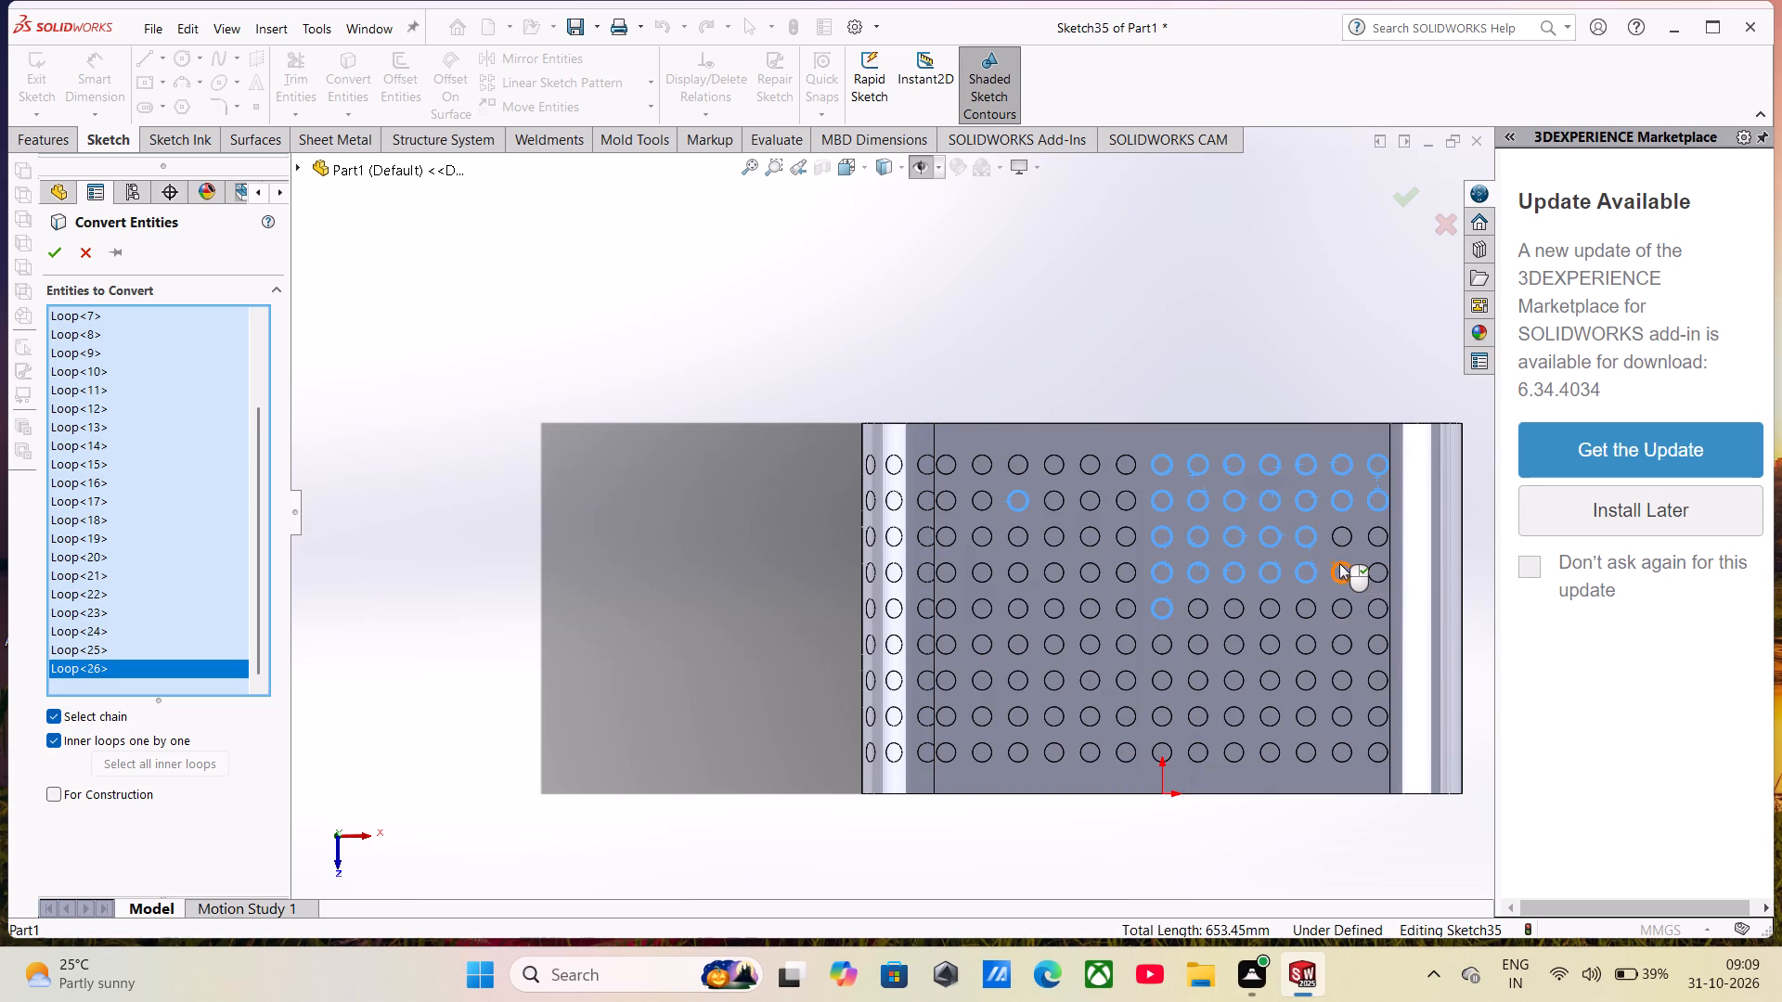
click(1347, 542)
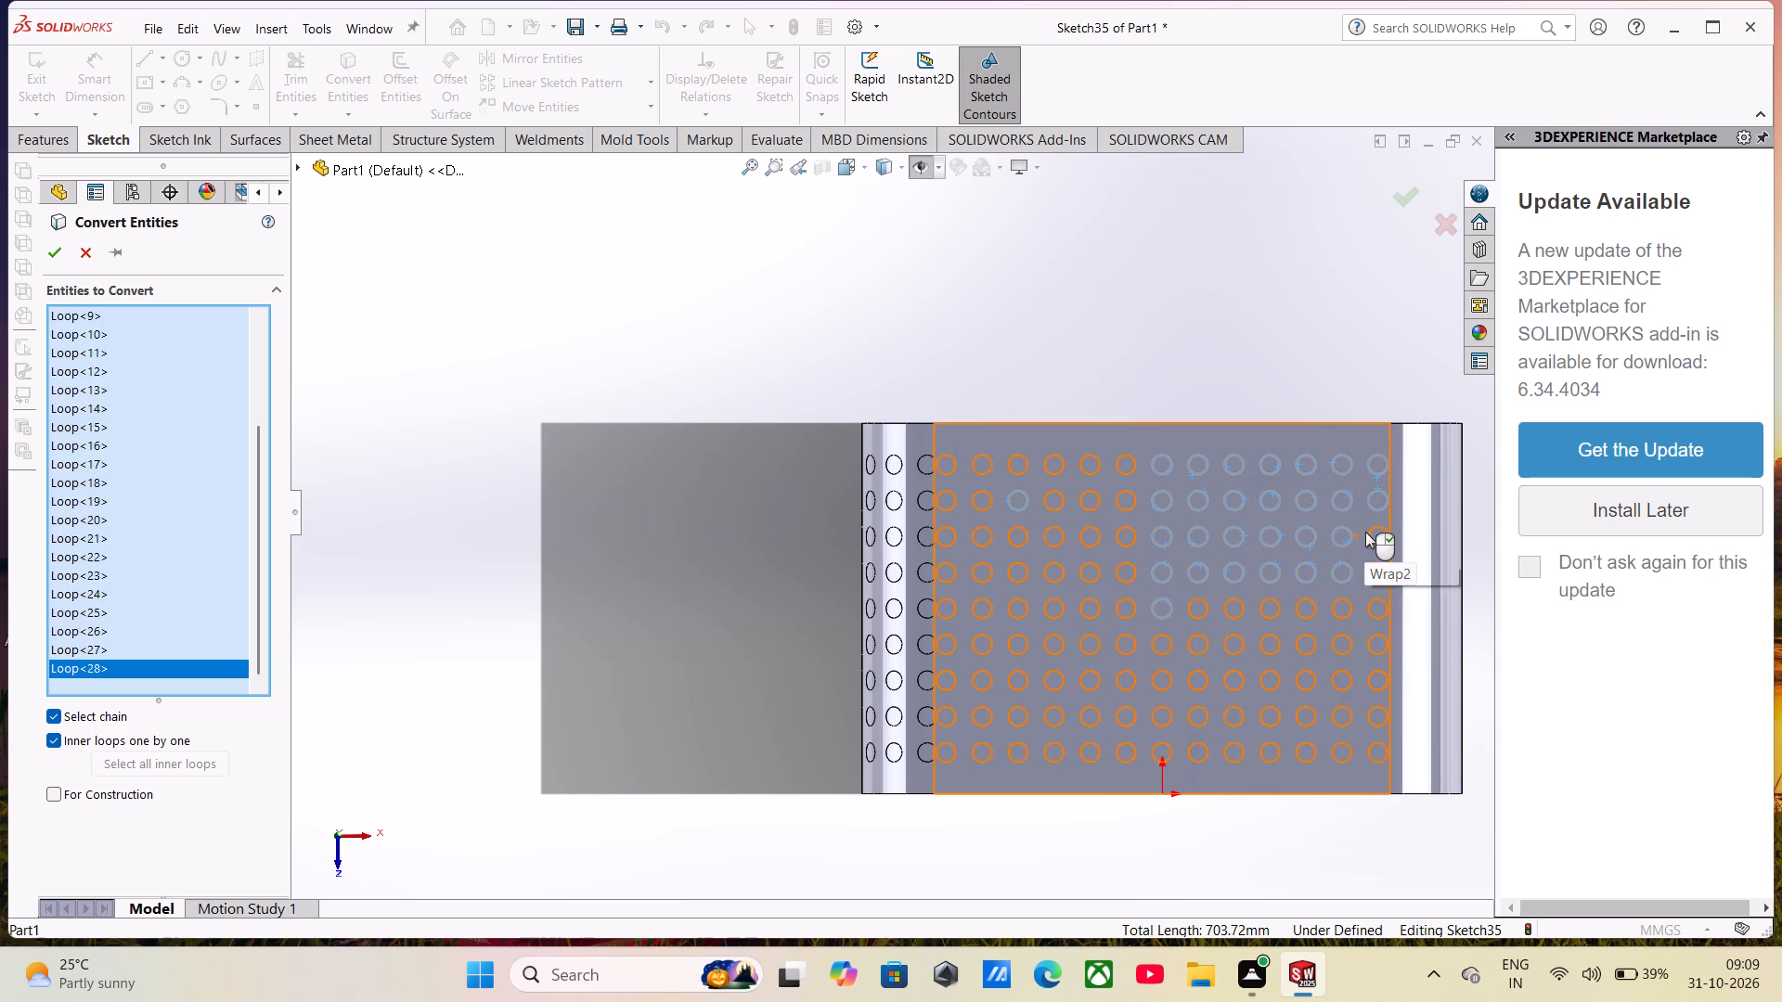
click(1369, 531)
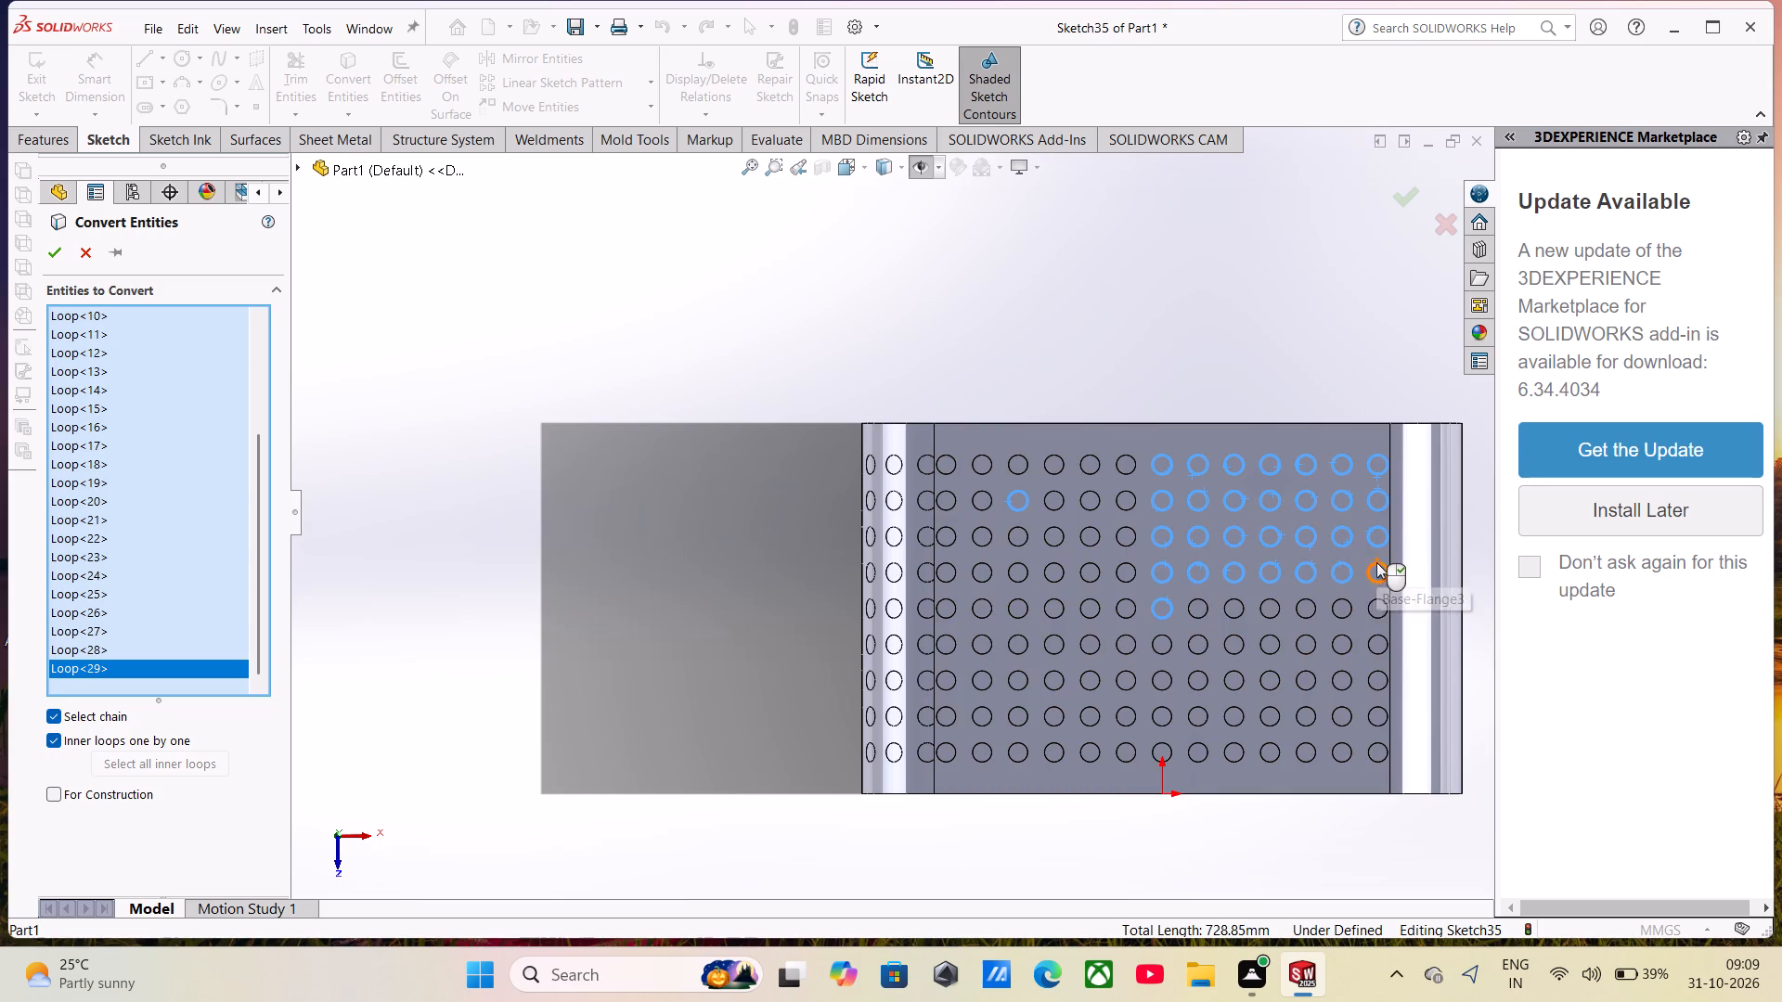
click(1376, 562)
Add the last column's fifth-row circular face and its sixth- to eighth-row circles, keeping the large top face out of the selection.
click(1373, 608)
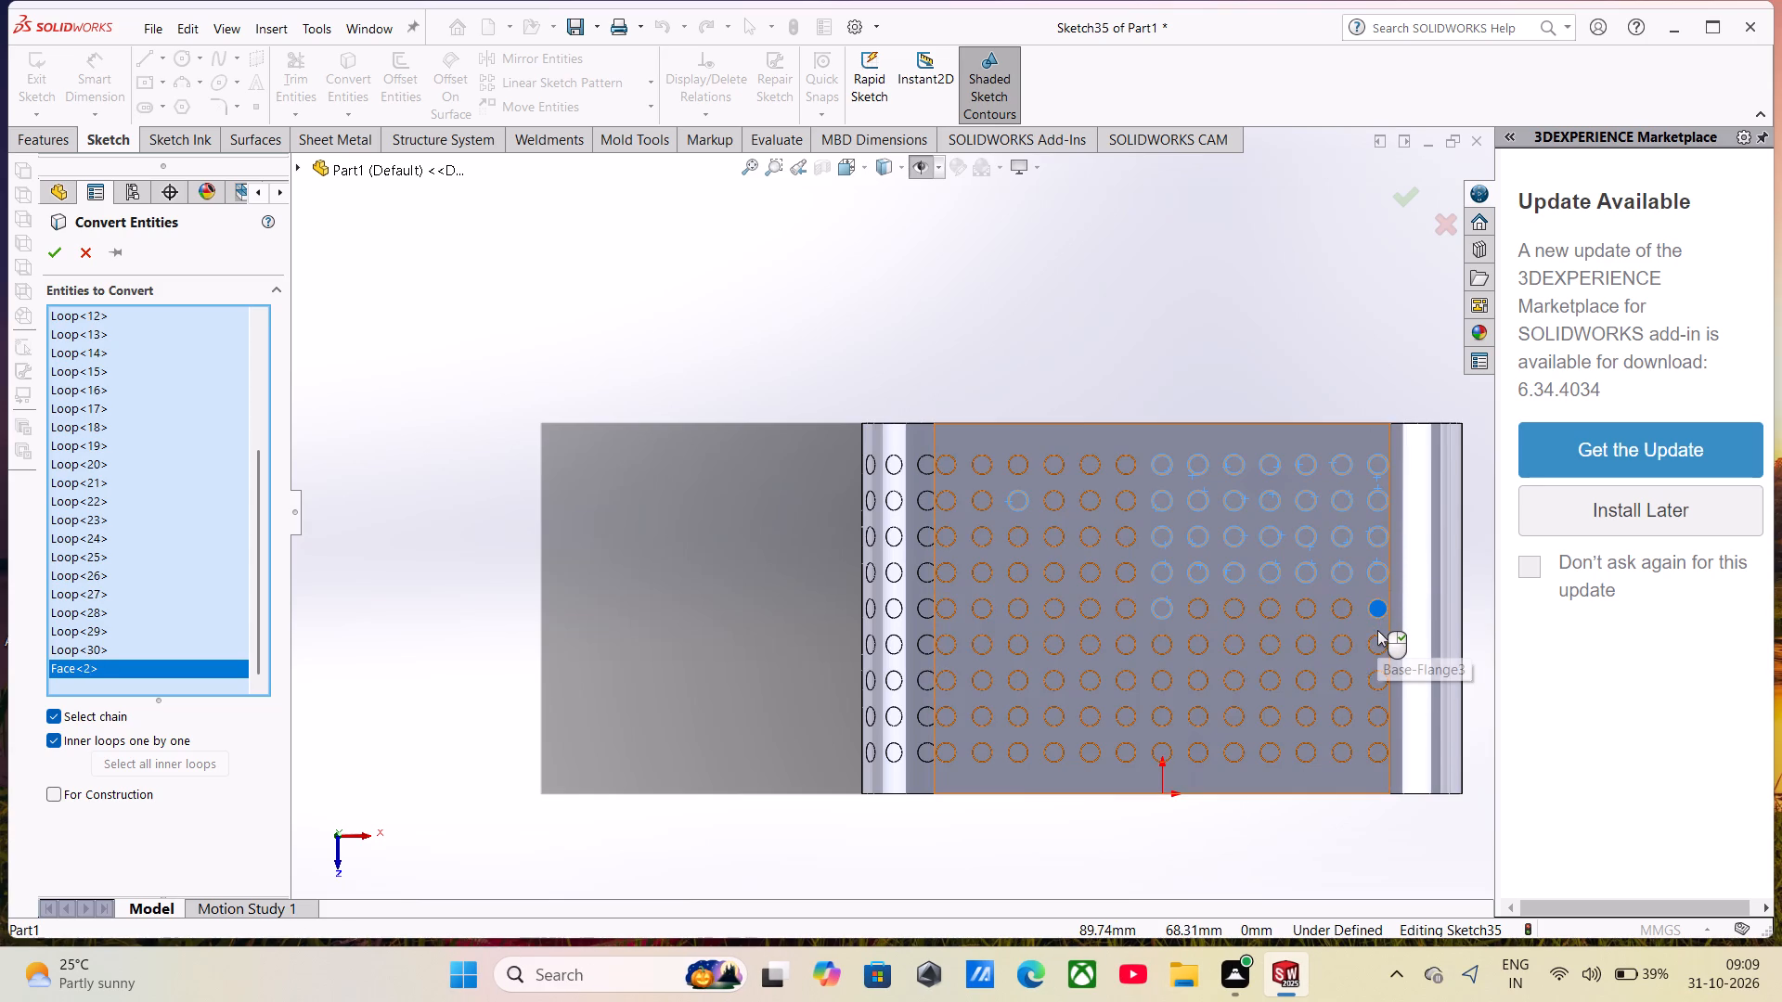
click(1378, 633)
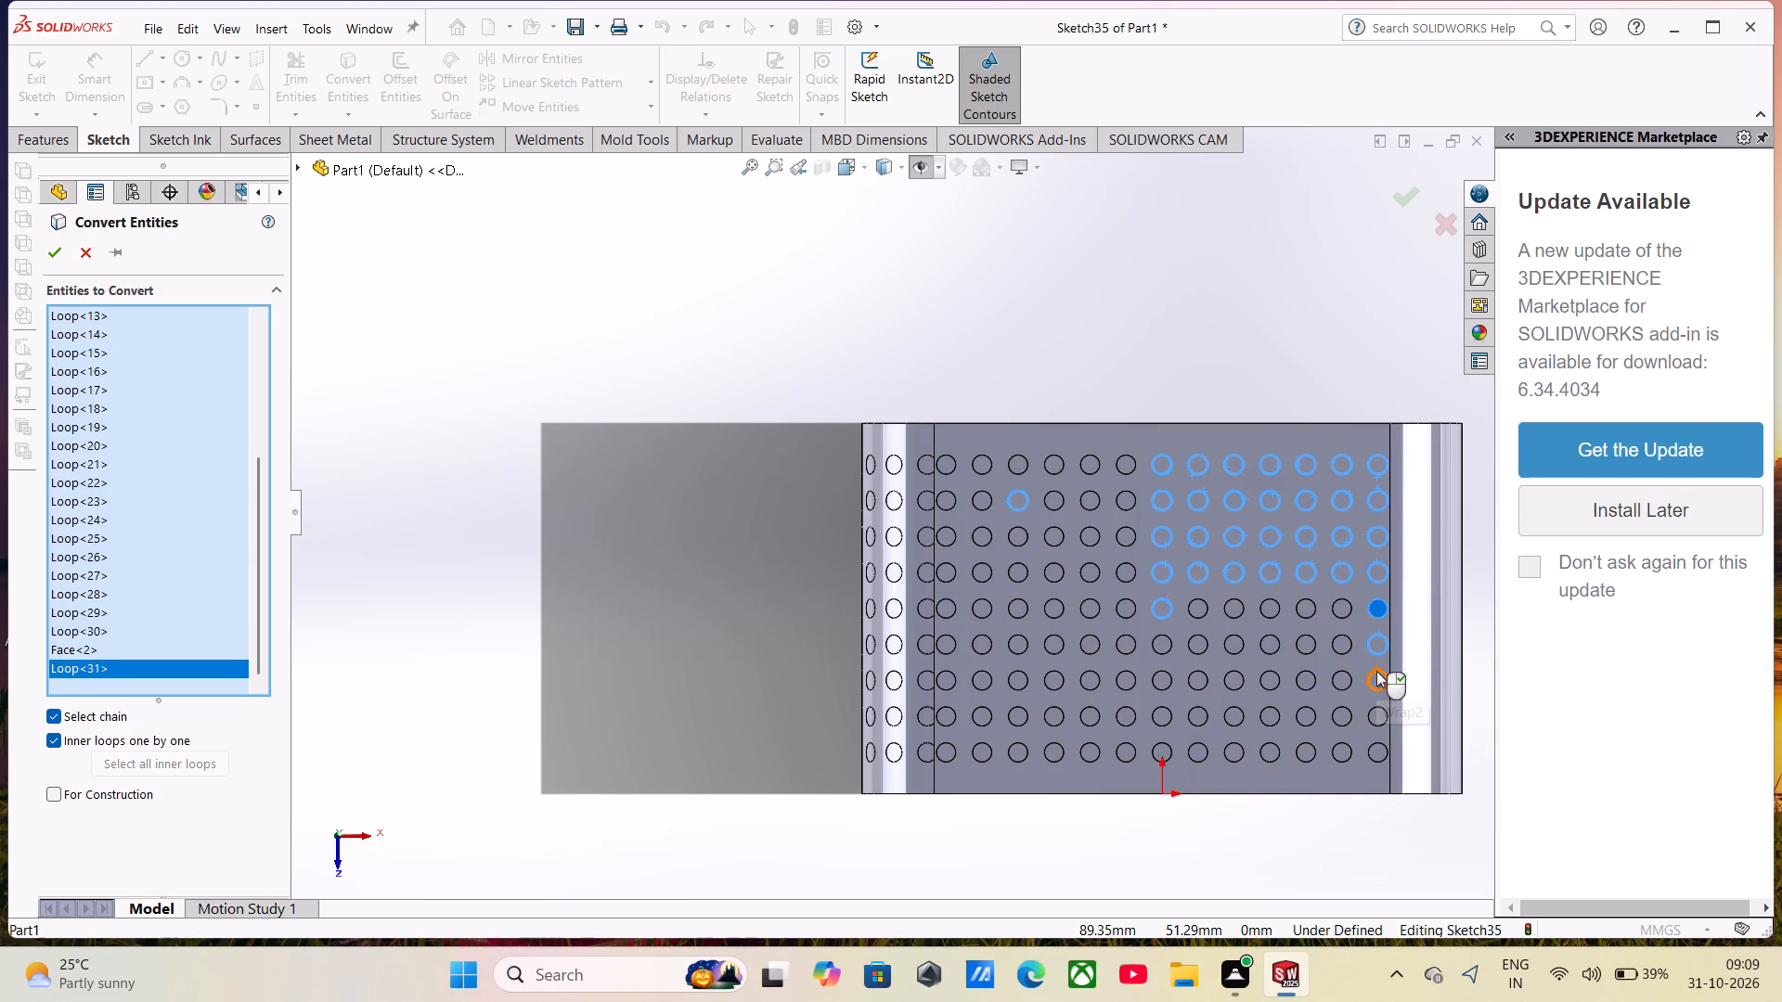
click(1376, 671)
click(1378, 704)
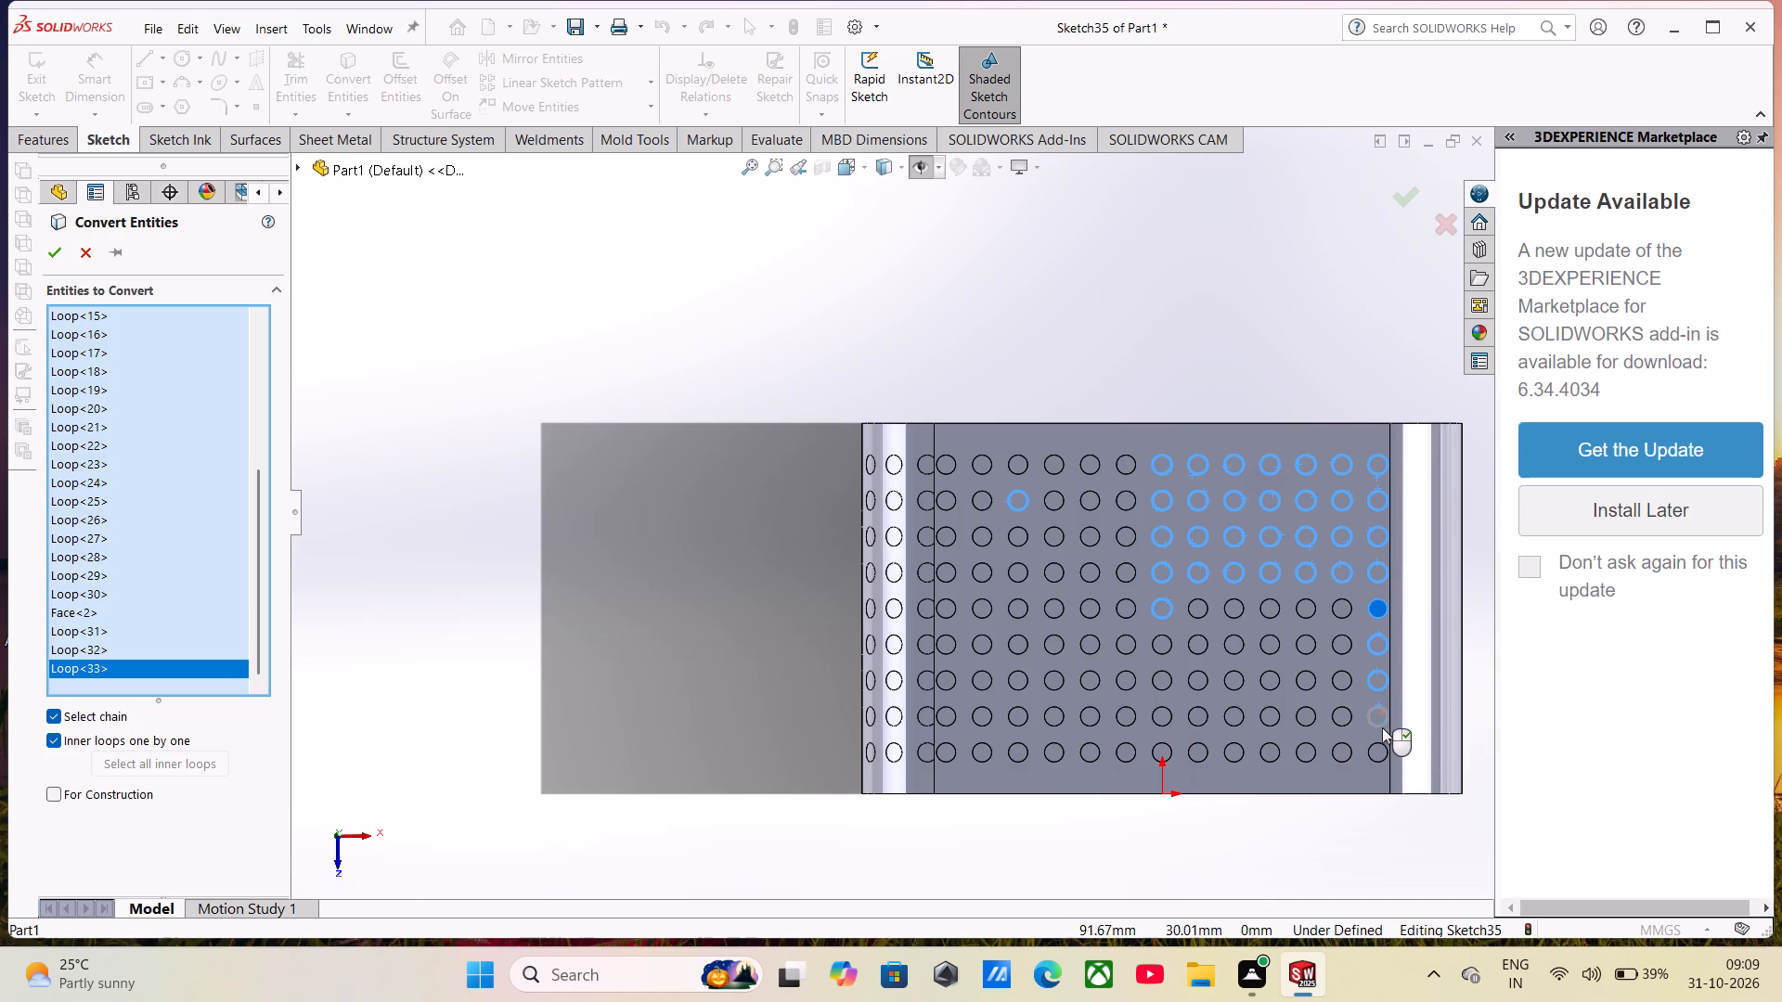
click(1380, 739)
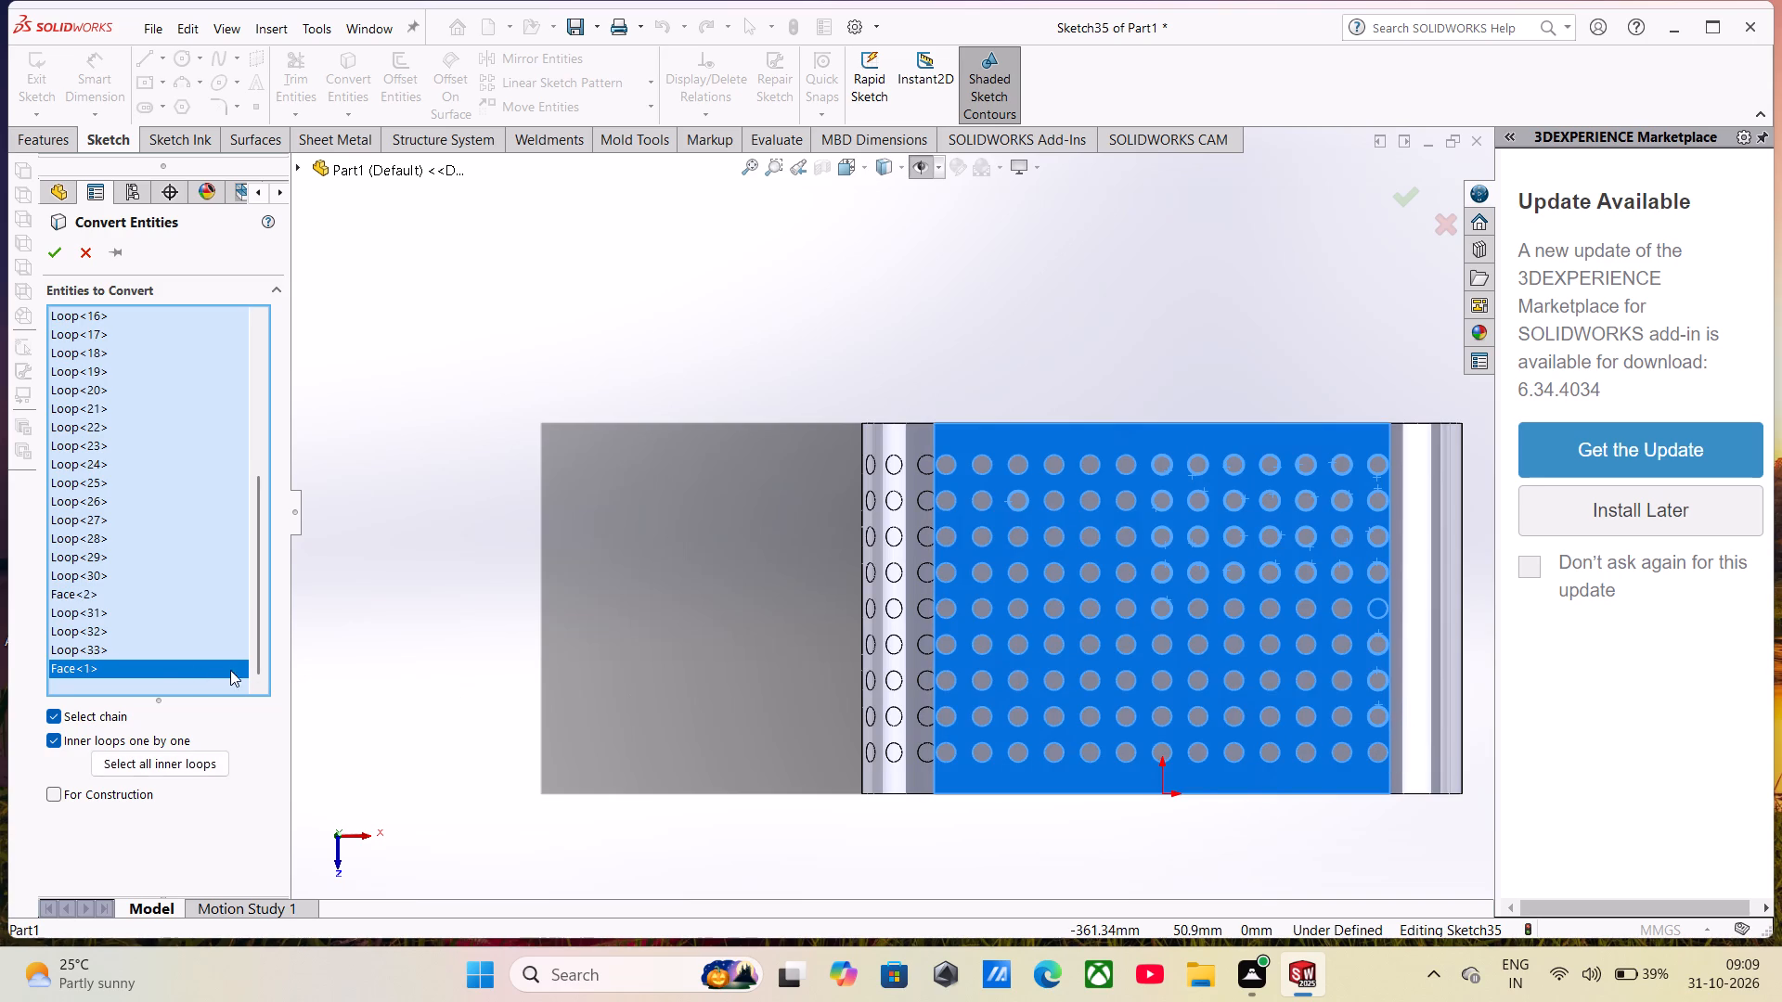
right_click(181, 670)
click(223, 721)
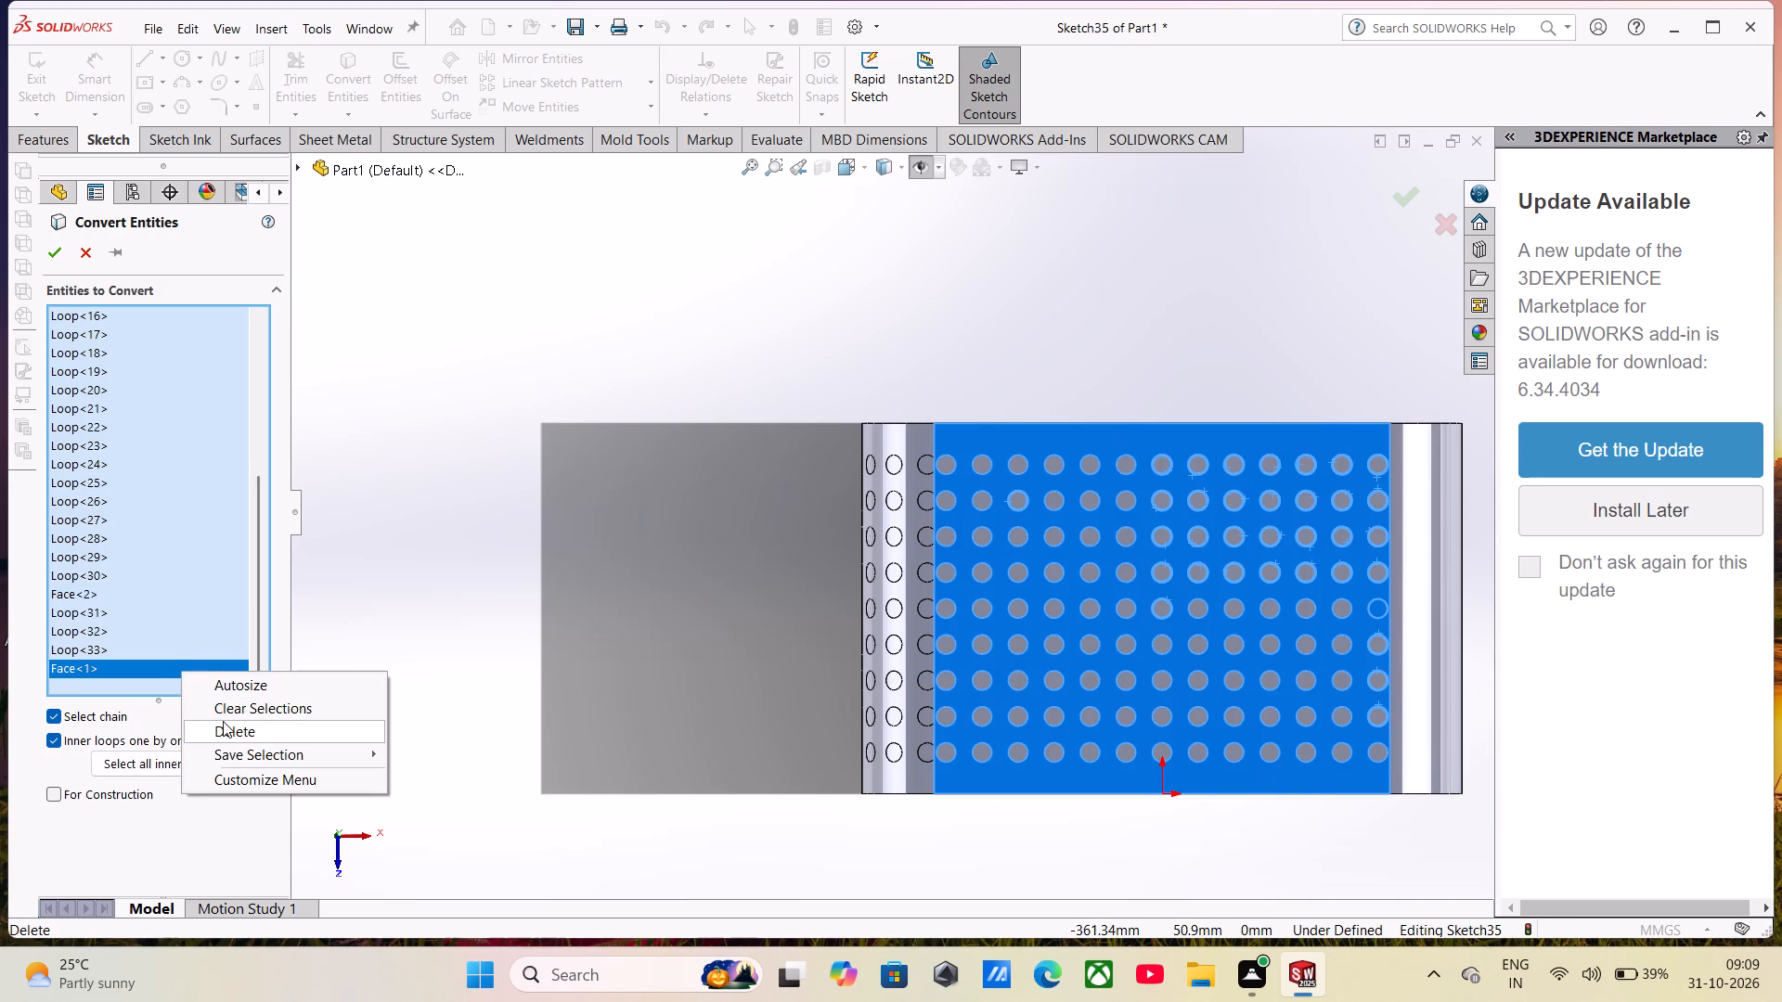
Add the remaining fifth- and sixth-row circles, between the origin's column and the last column, to the entities to convert.
click(1194, 616)
click(1234, 618)
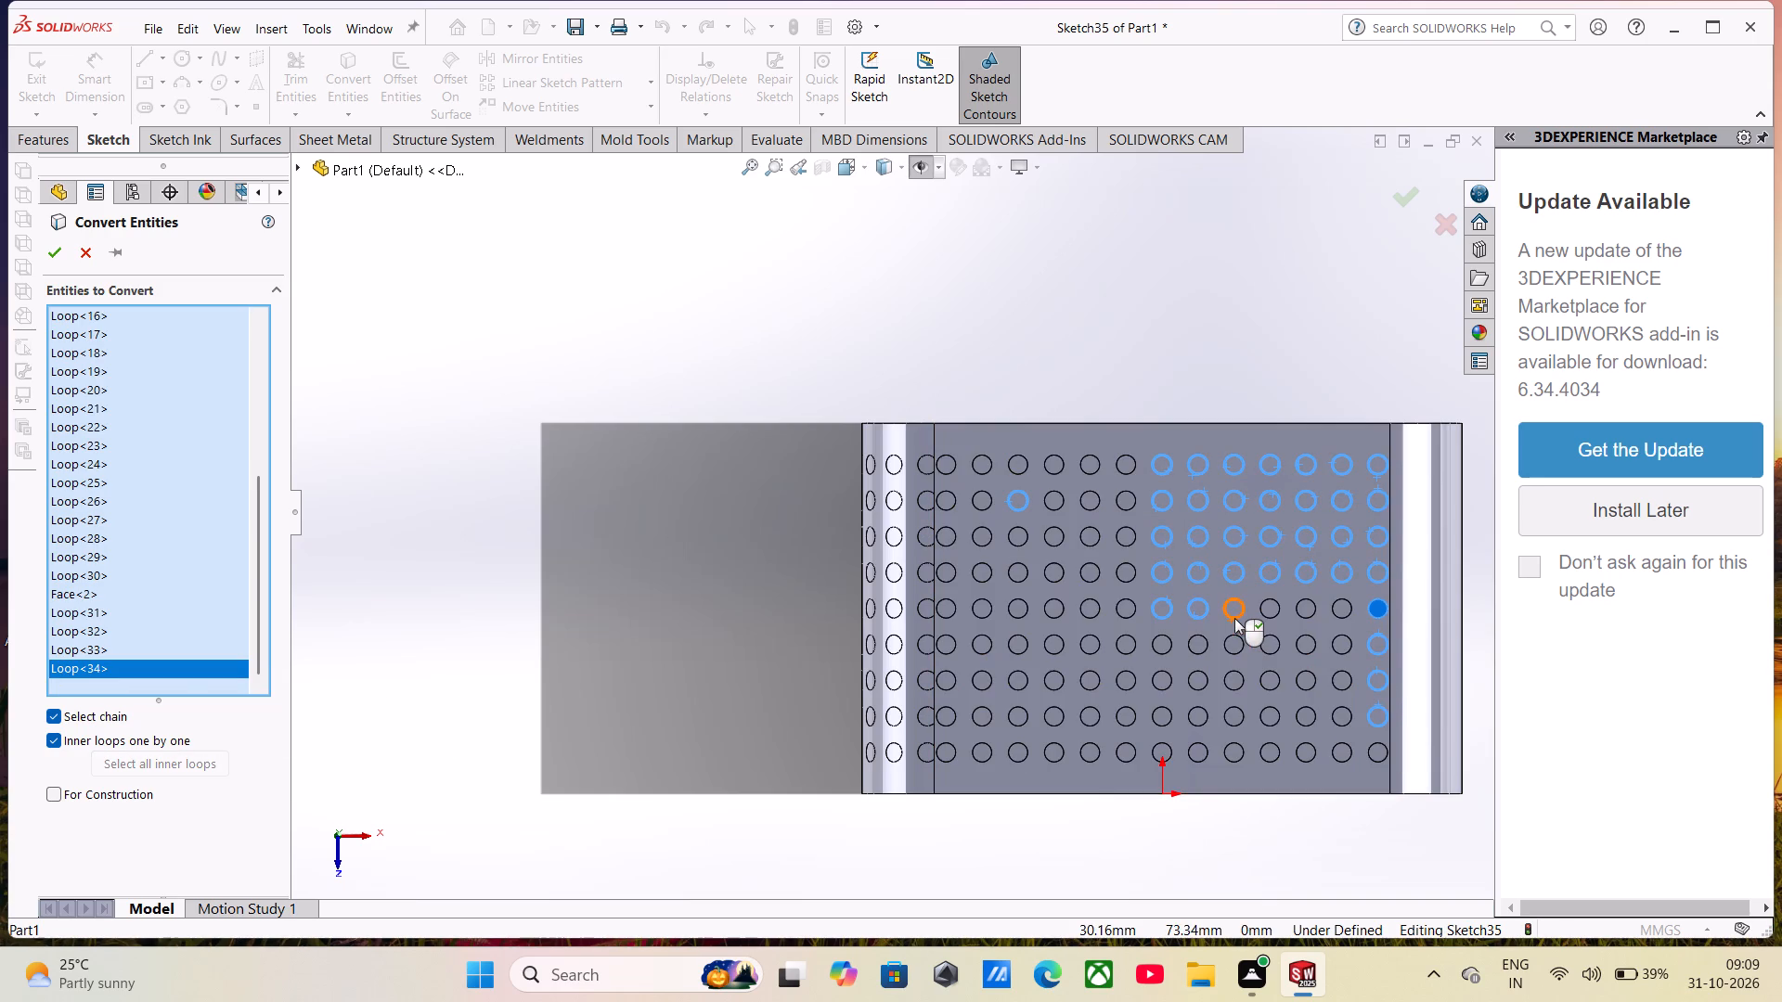
click(1262, 614)
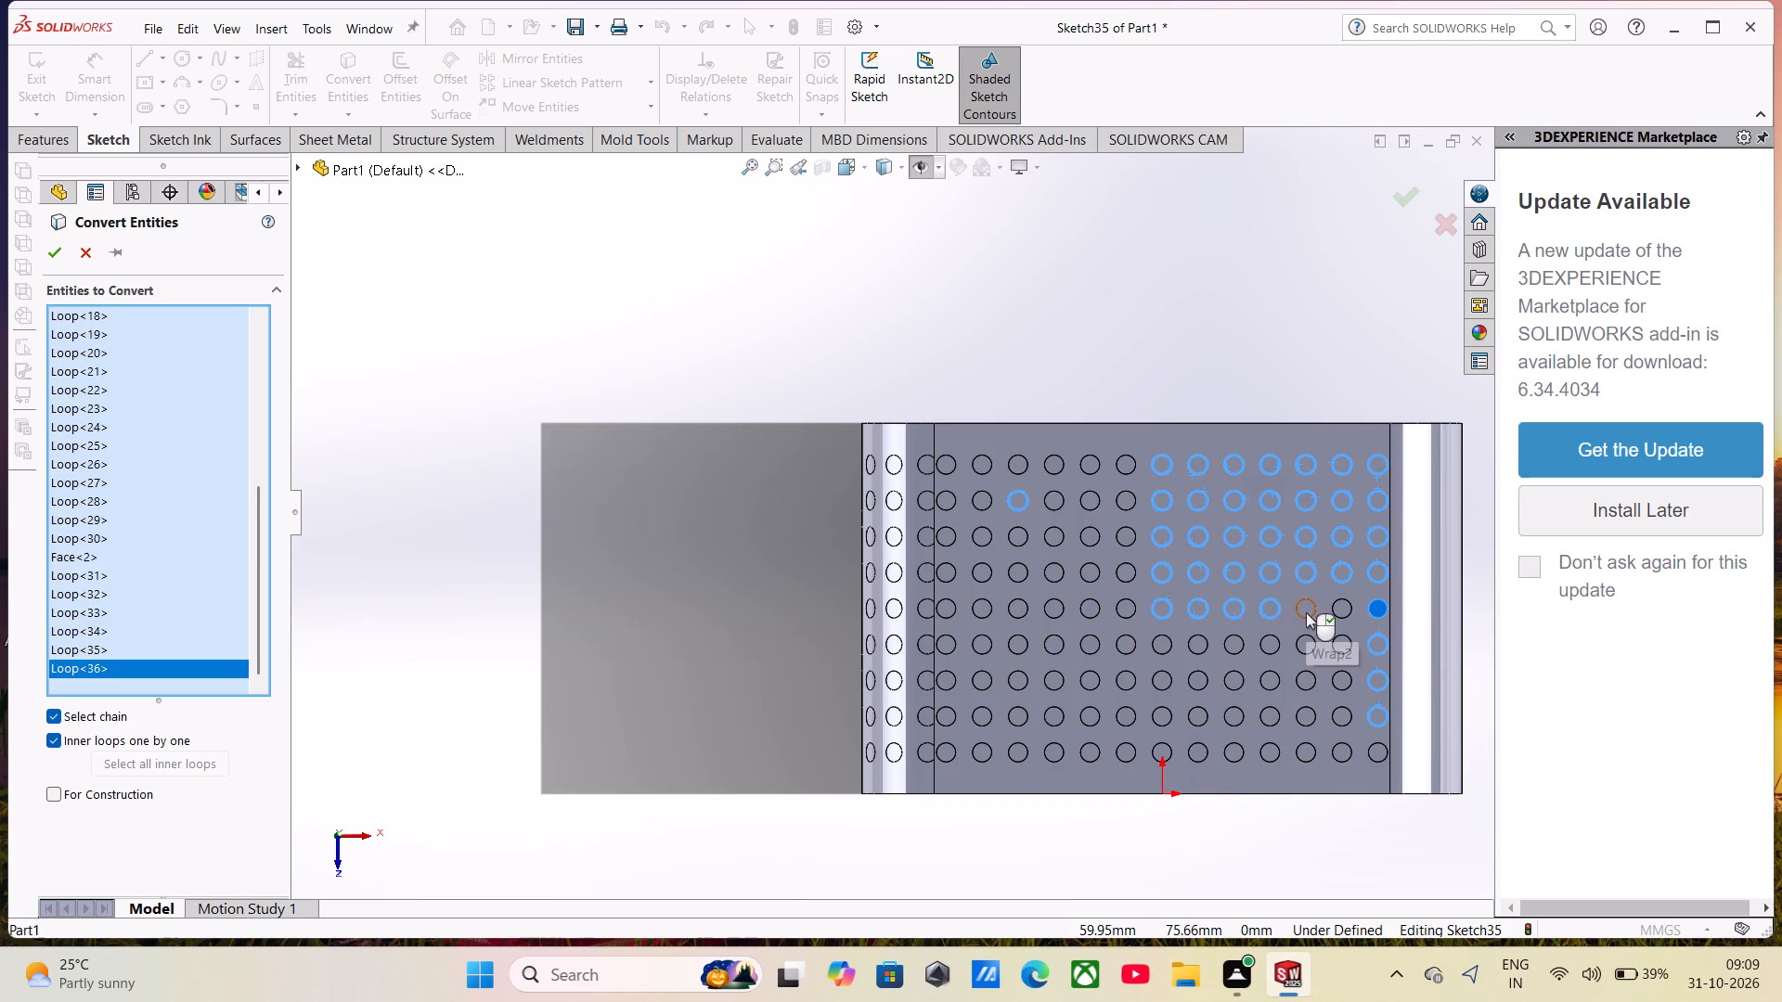
click(1300, 612)
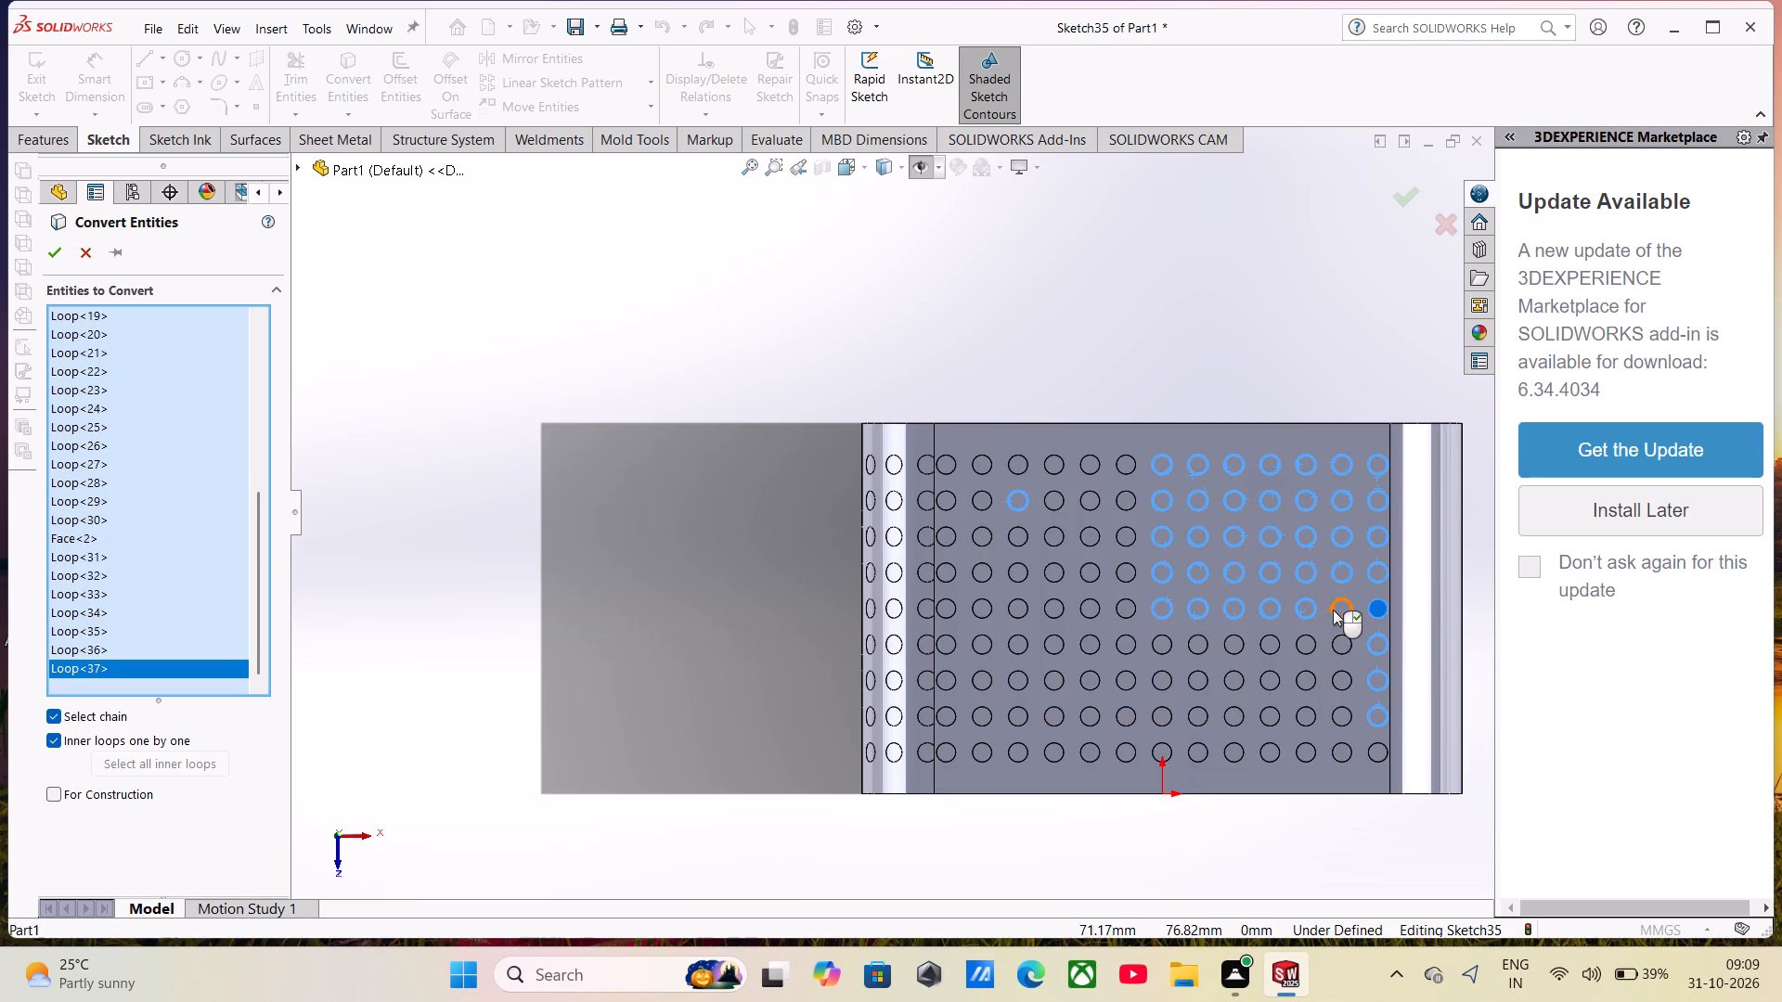
click(1333, 610)
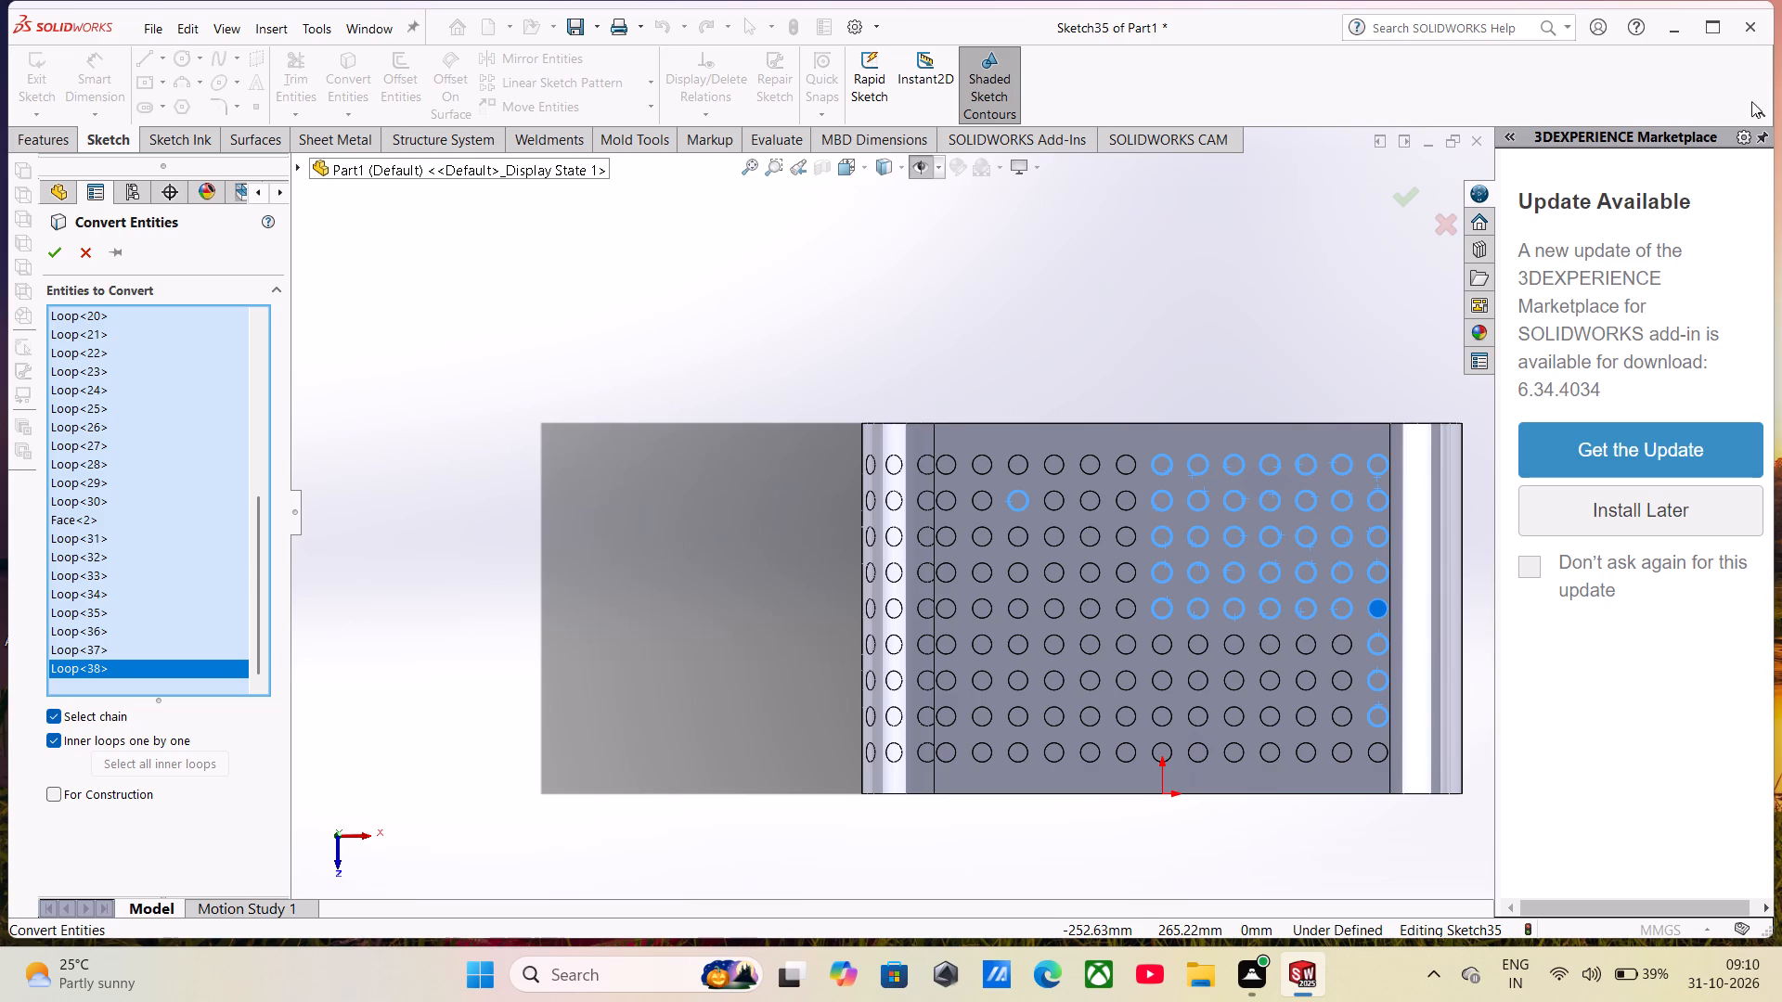
click(1336, 644)
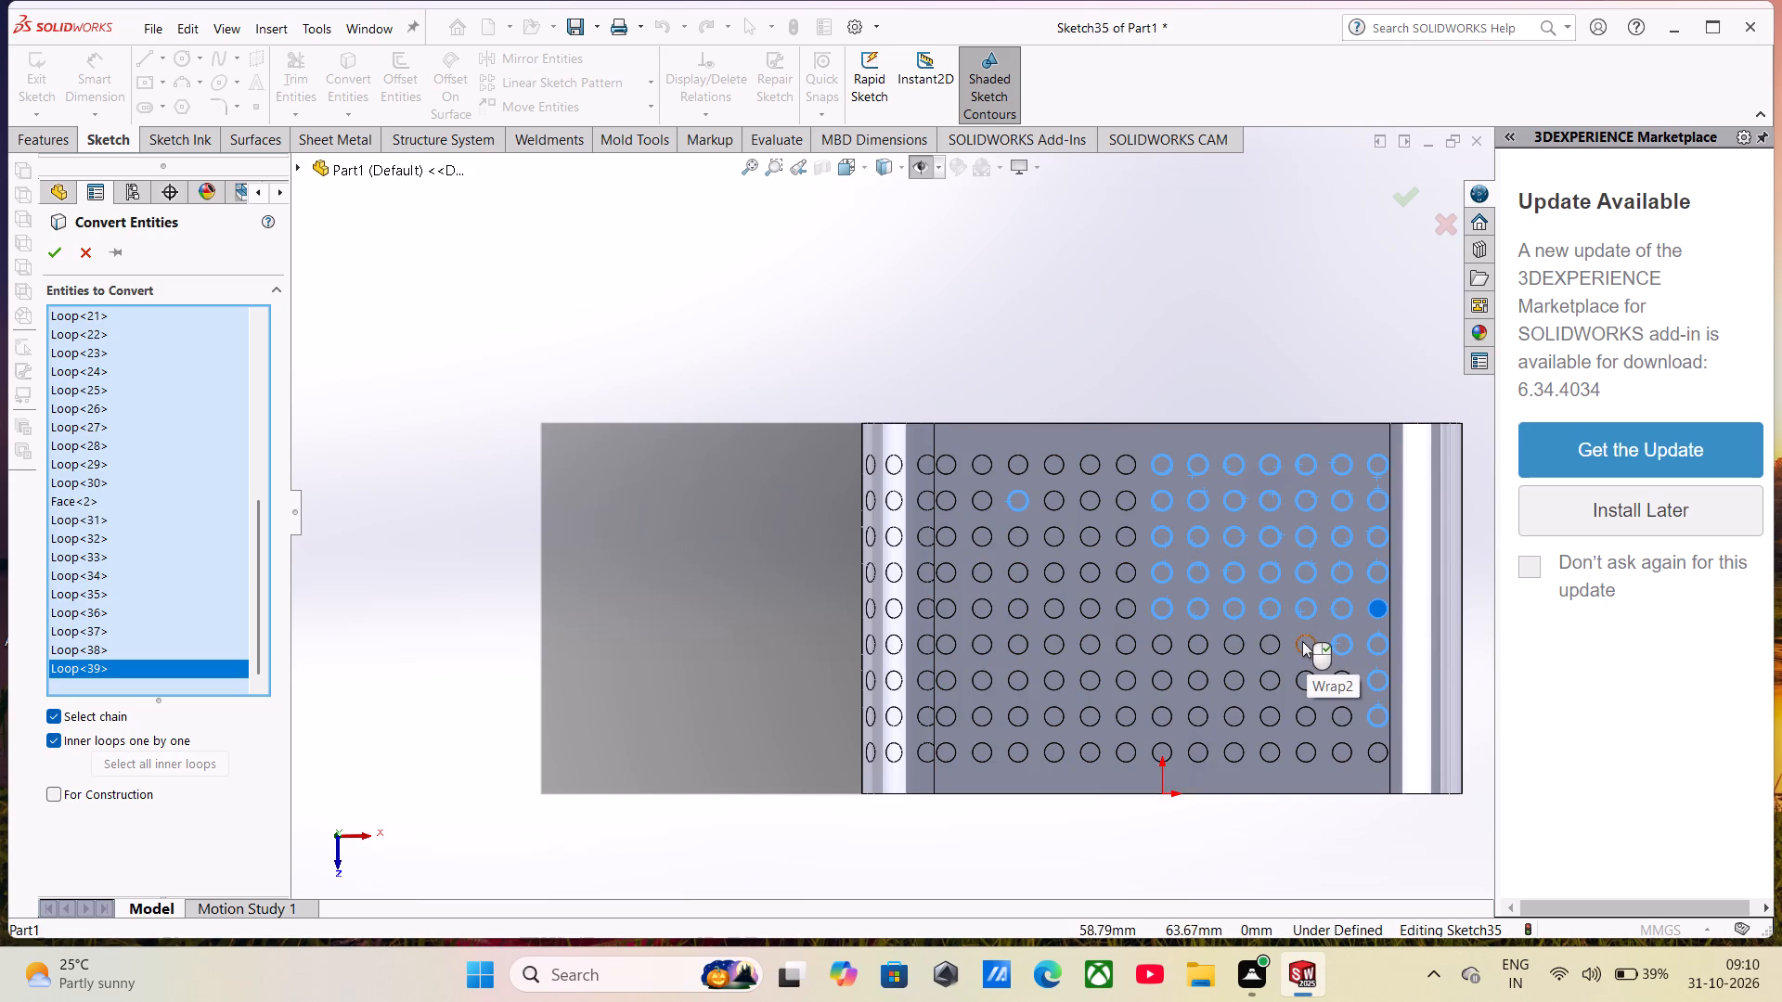
click(1300, 638)
click(1276, 636)
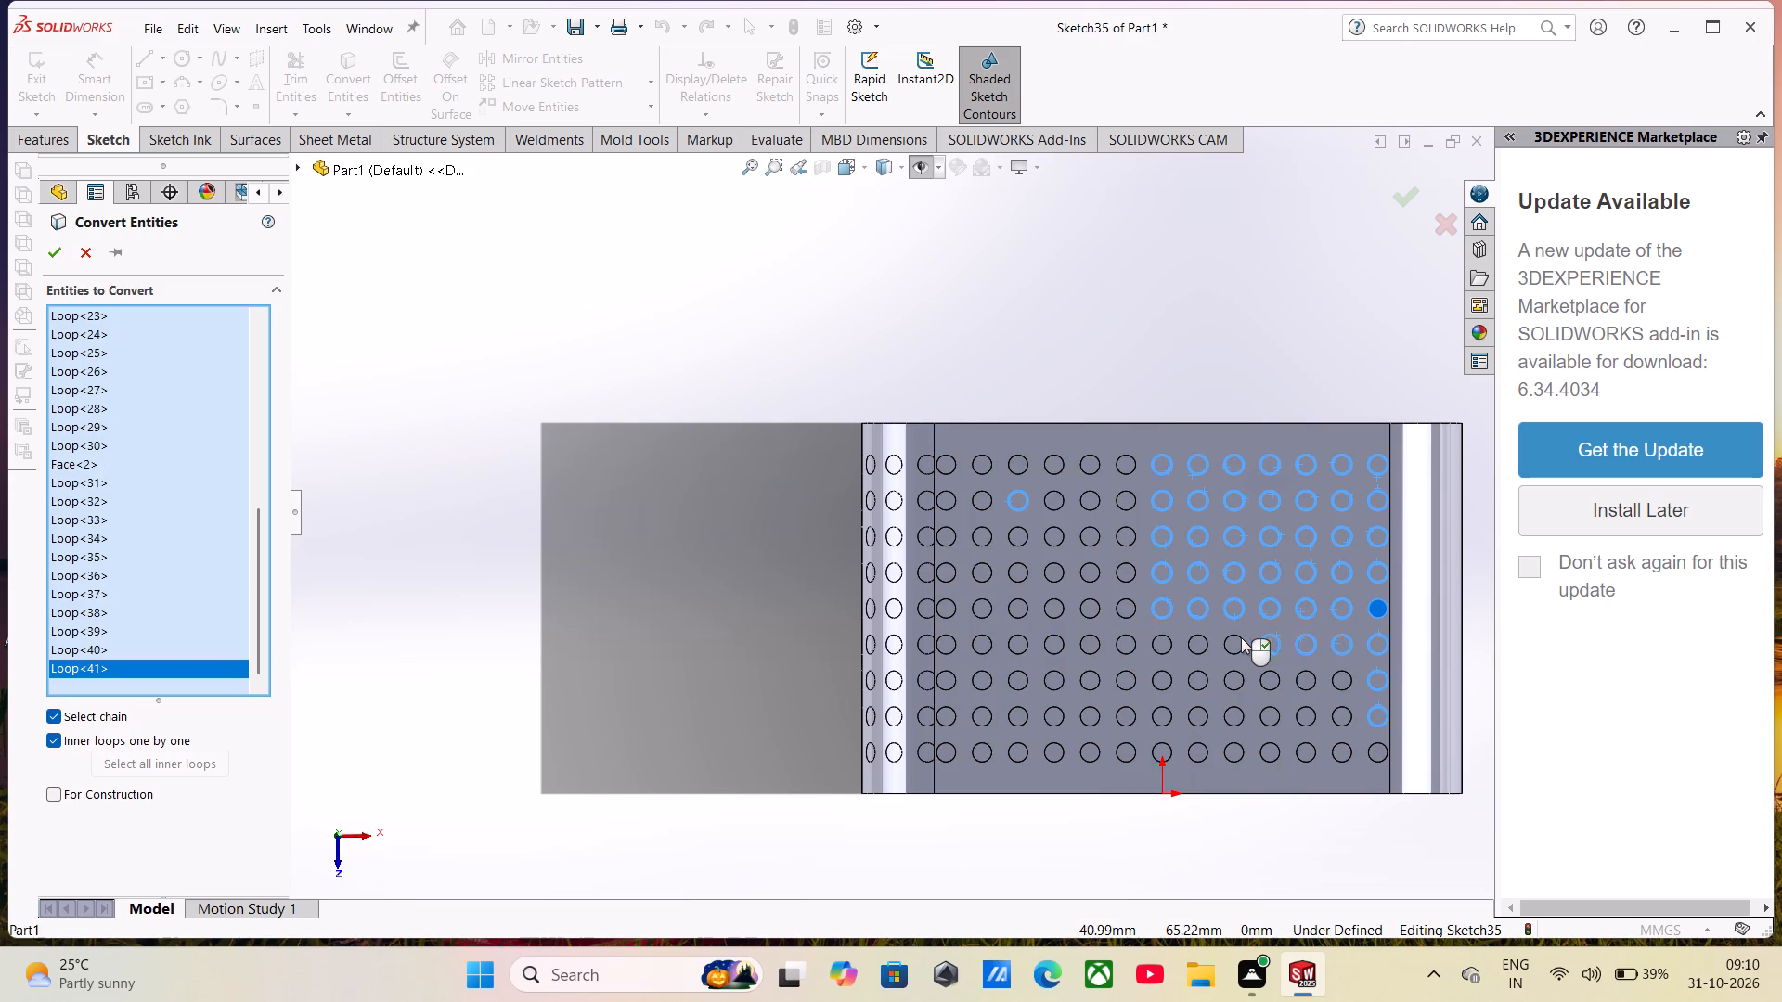
click(1231, 636)
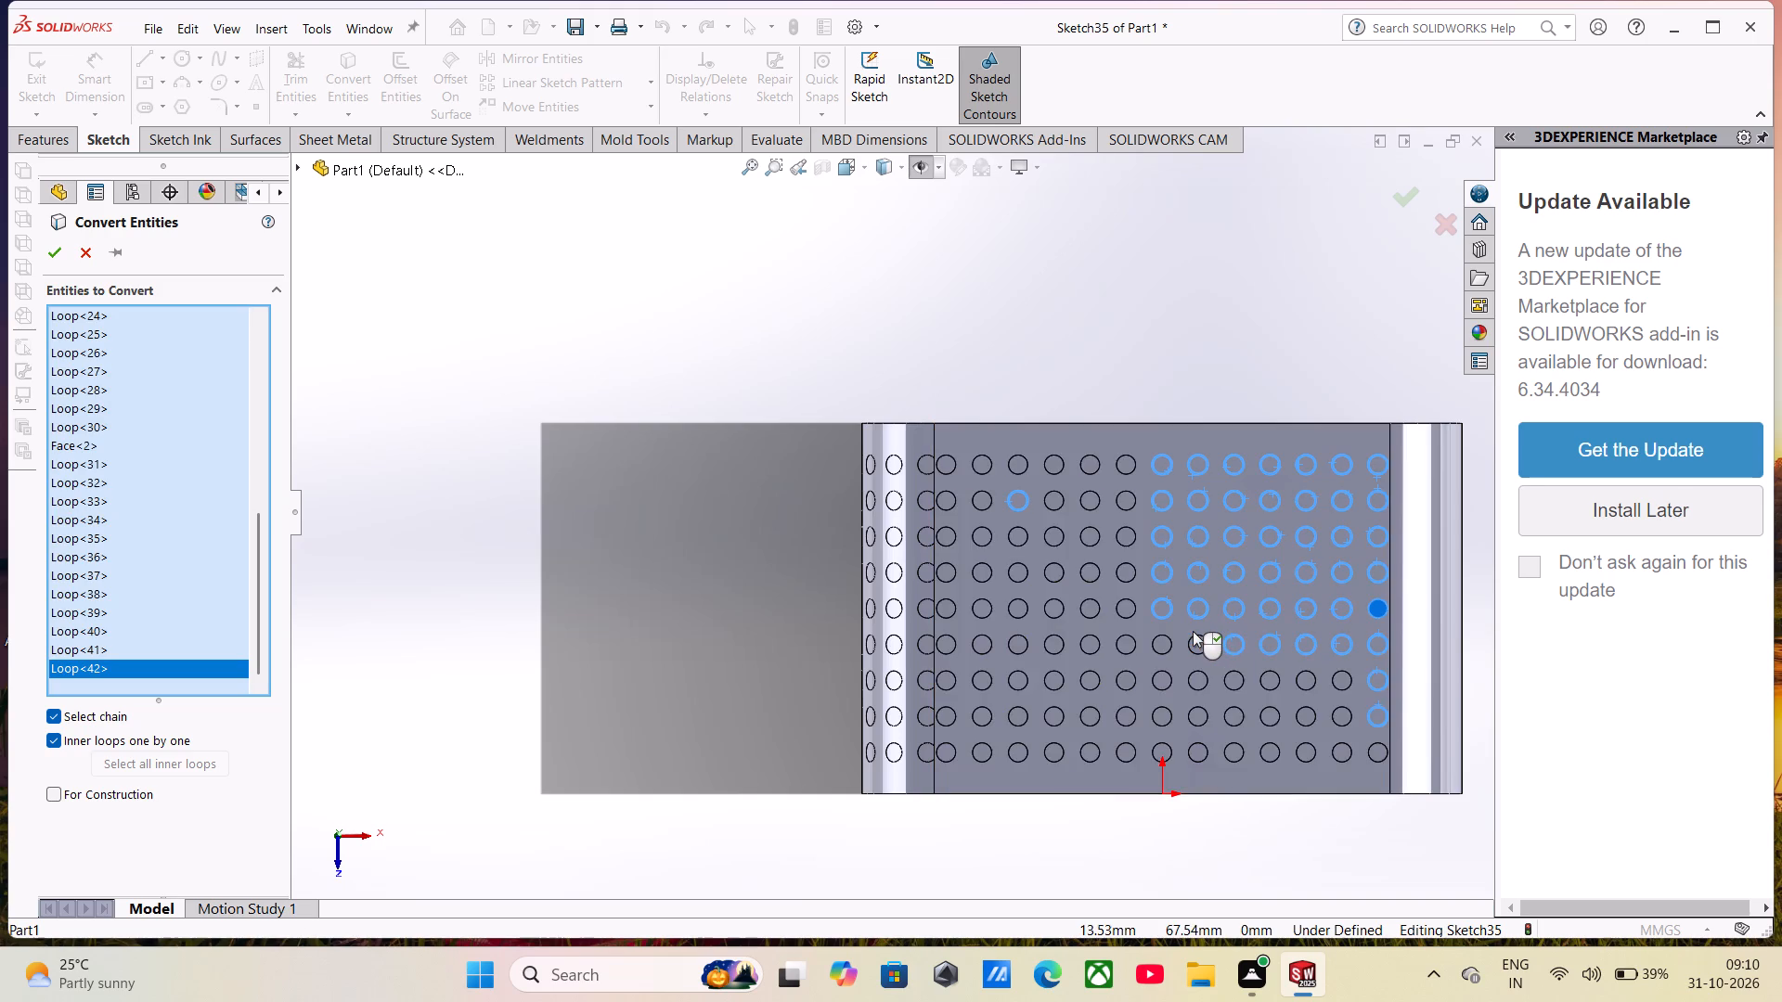
click(1193, 635)
click(1171, 642)
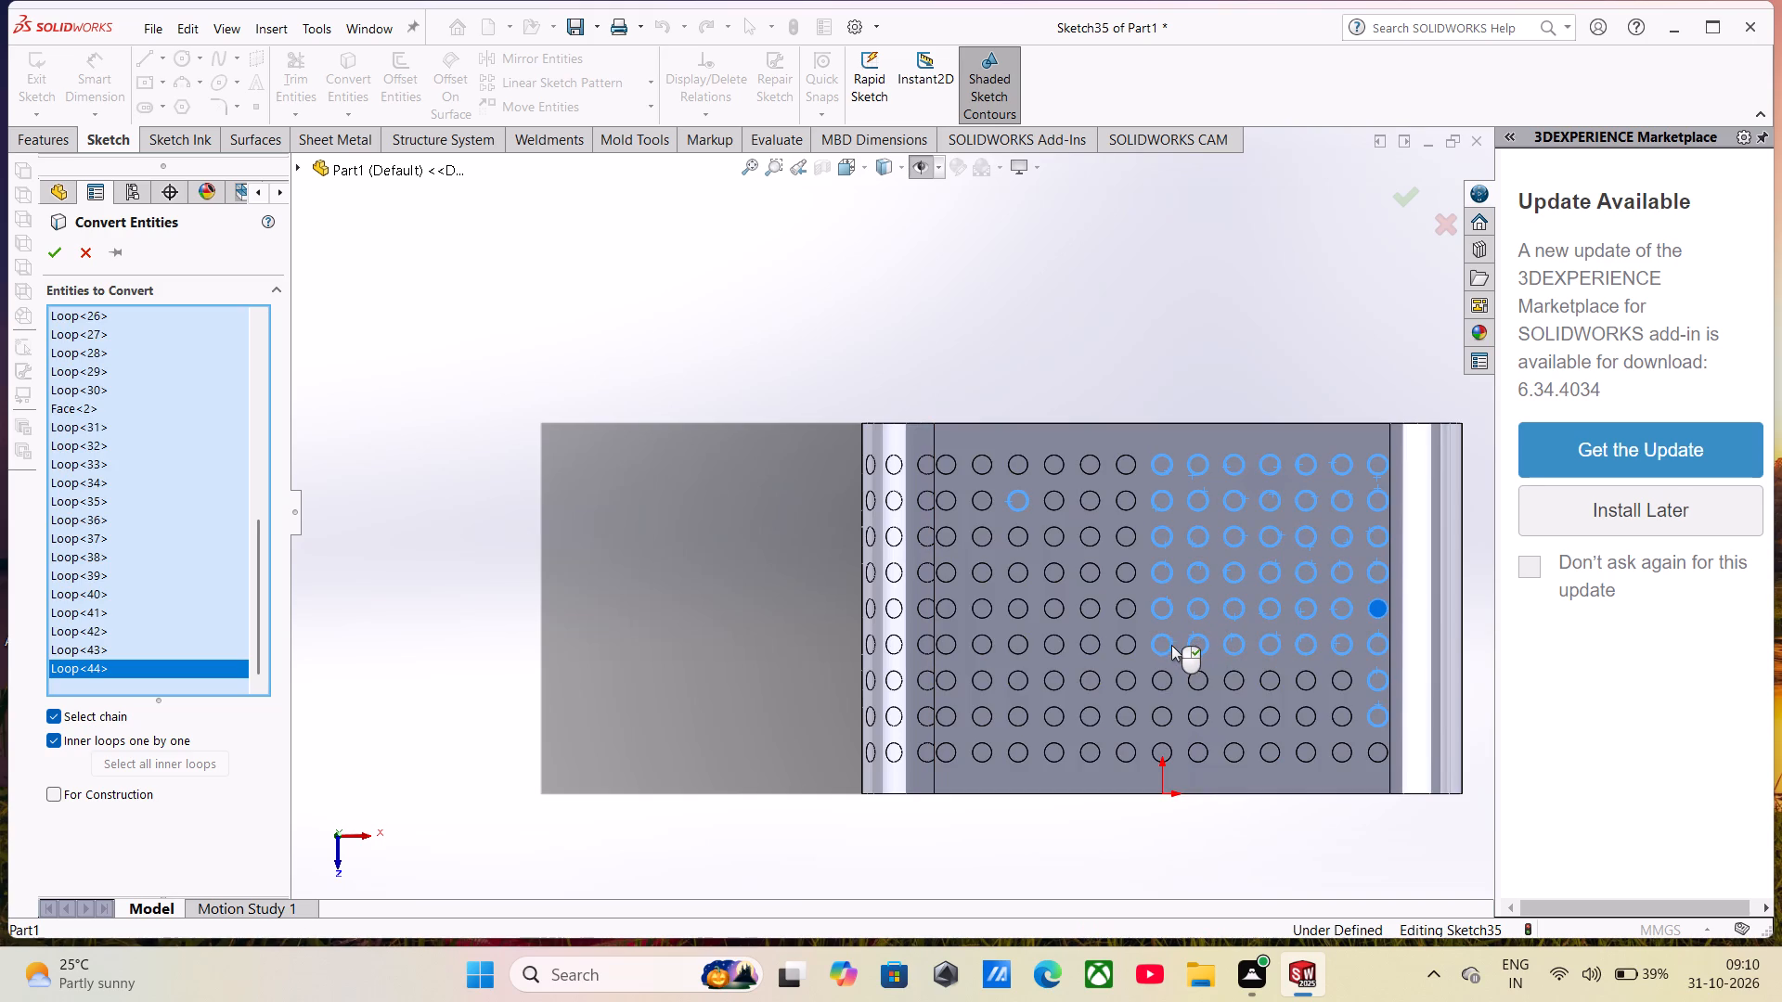
Add the seventh- to ninth-row circles of the origin's column and the next three columns, skipping the ninth-row circle beside the origin.
click(1169, 674)
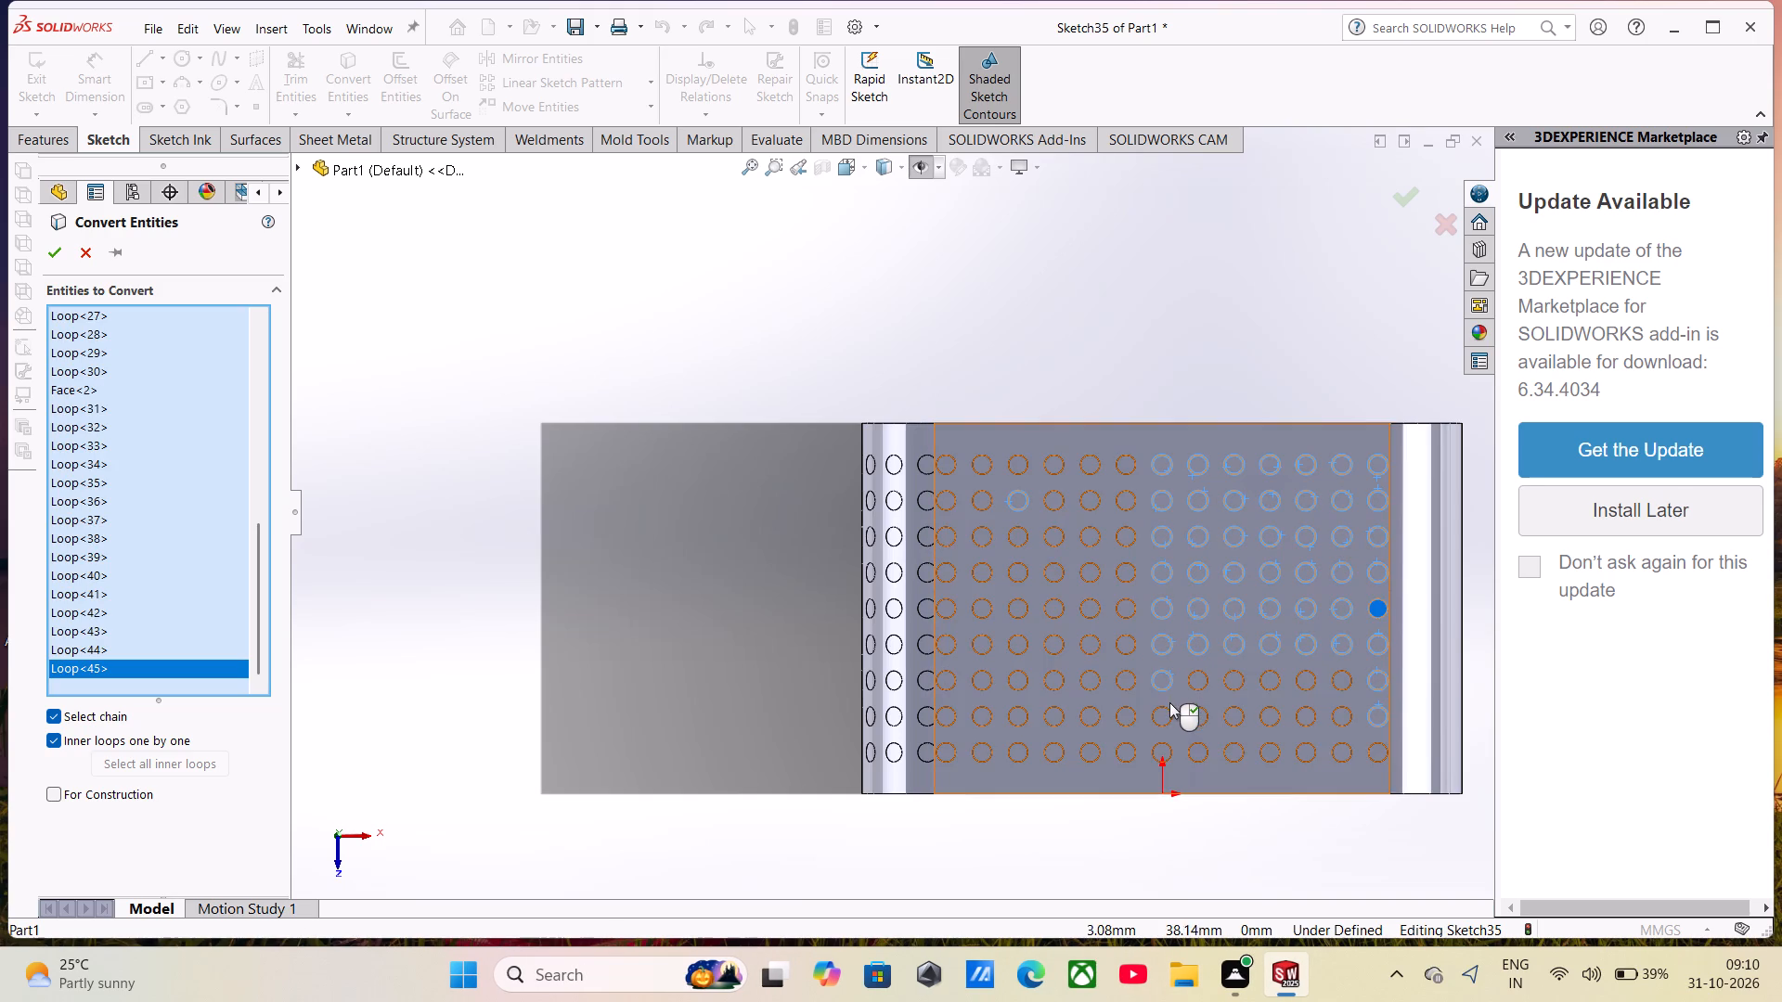
click(1159, 707)
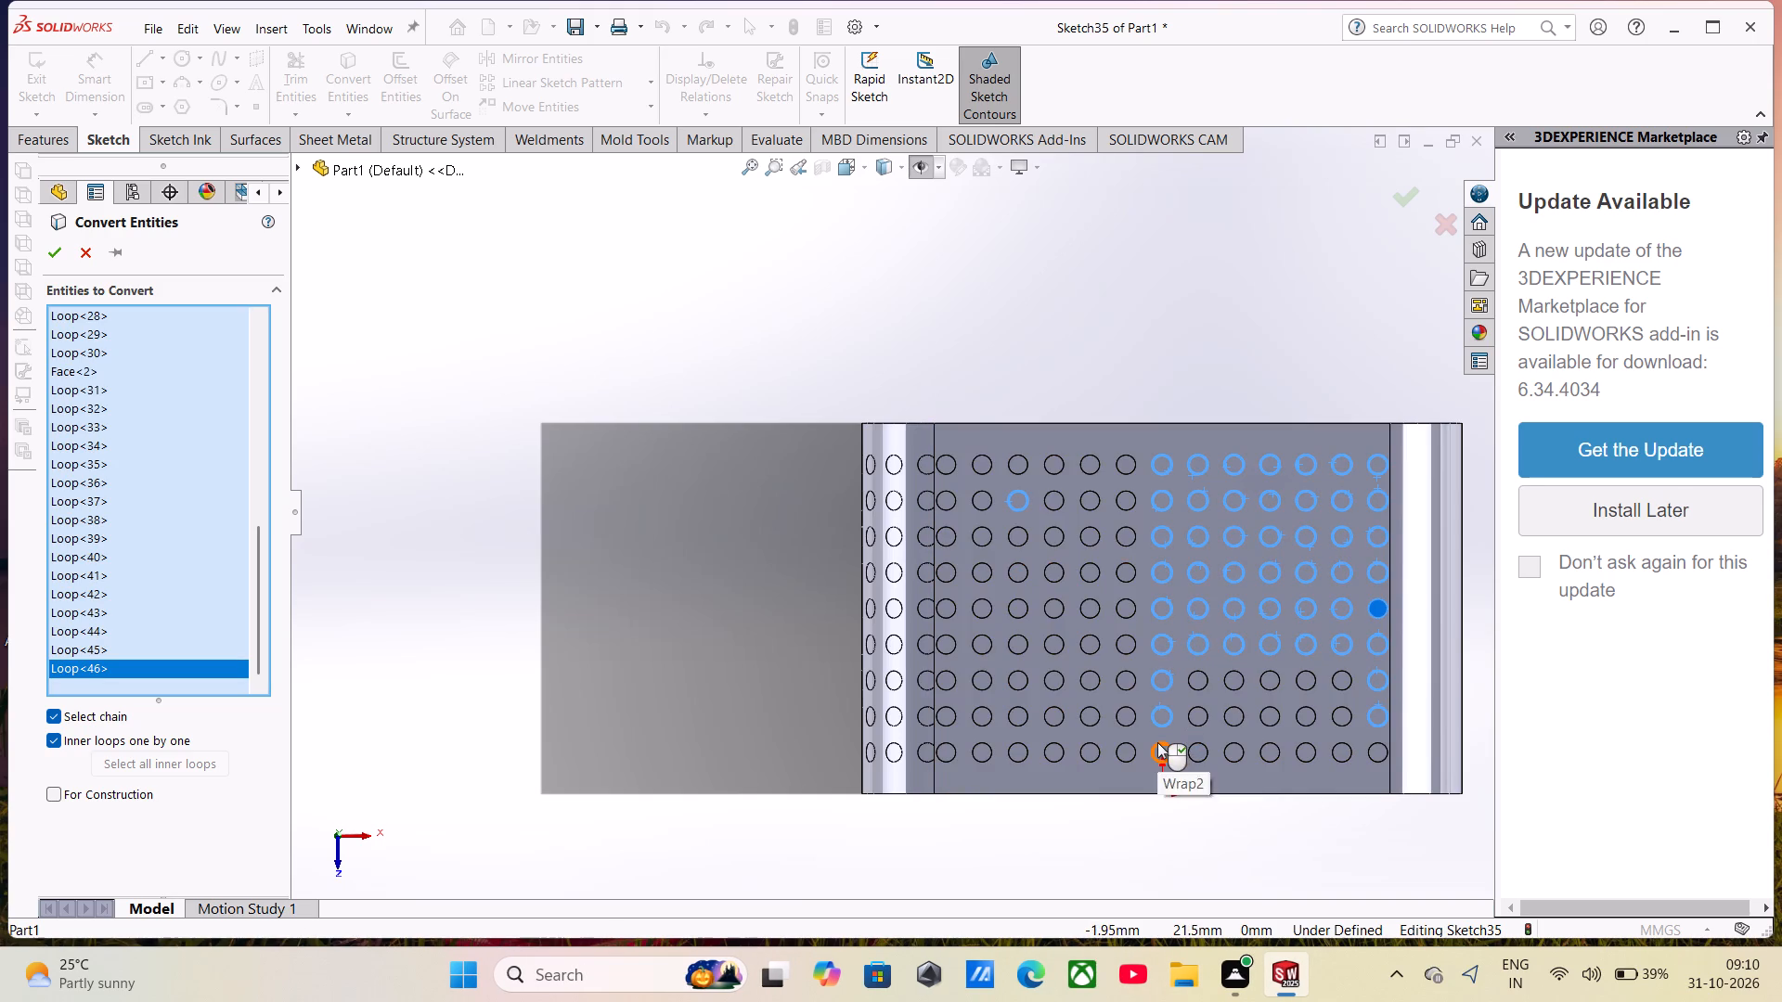
click(1157, 742)
click(1194, 724)
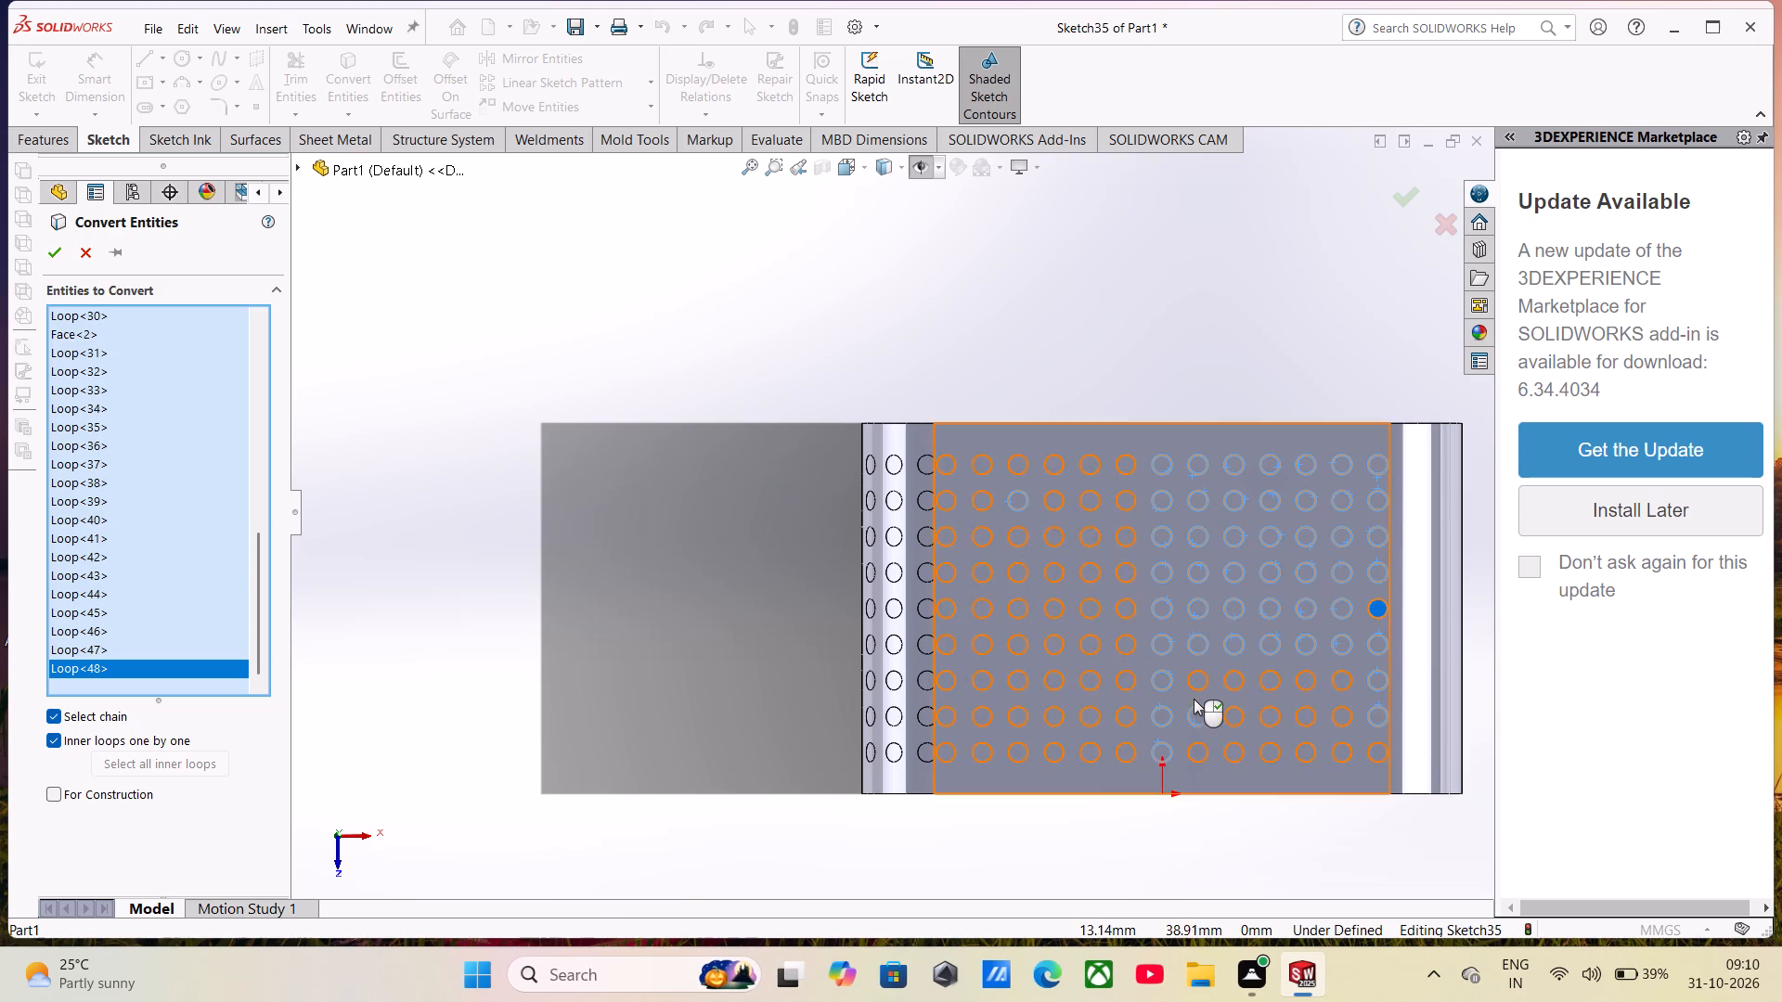
click(1194, 690)
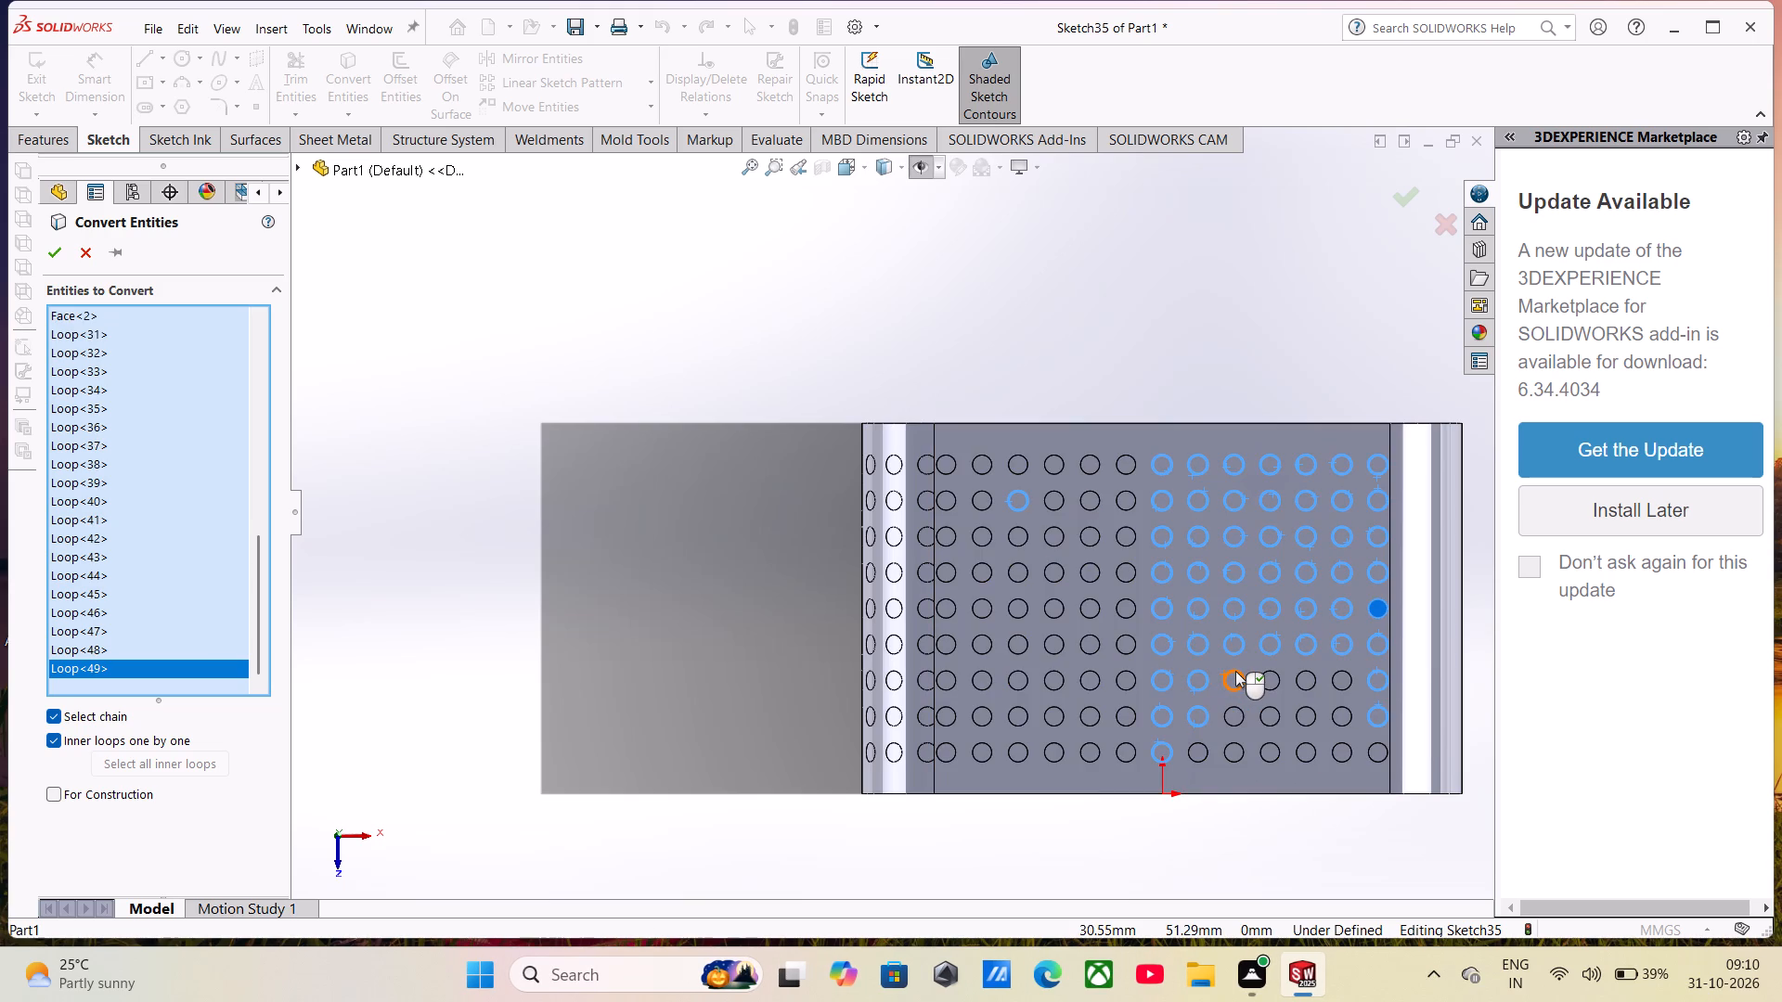
click(1235, 671)
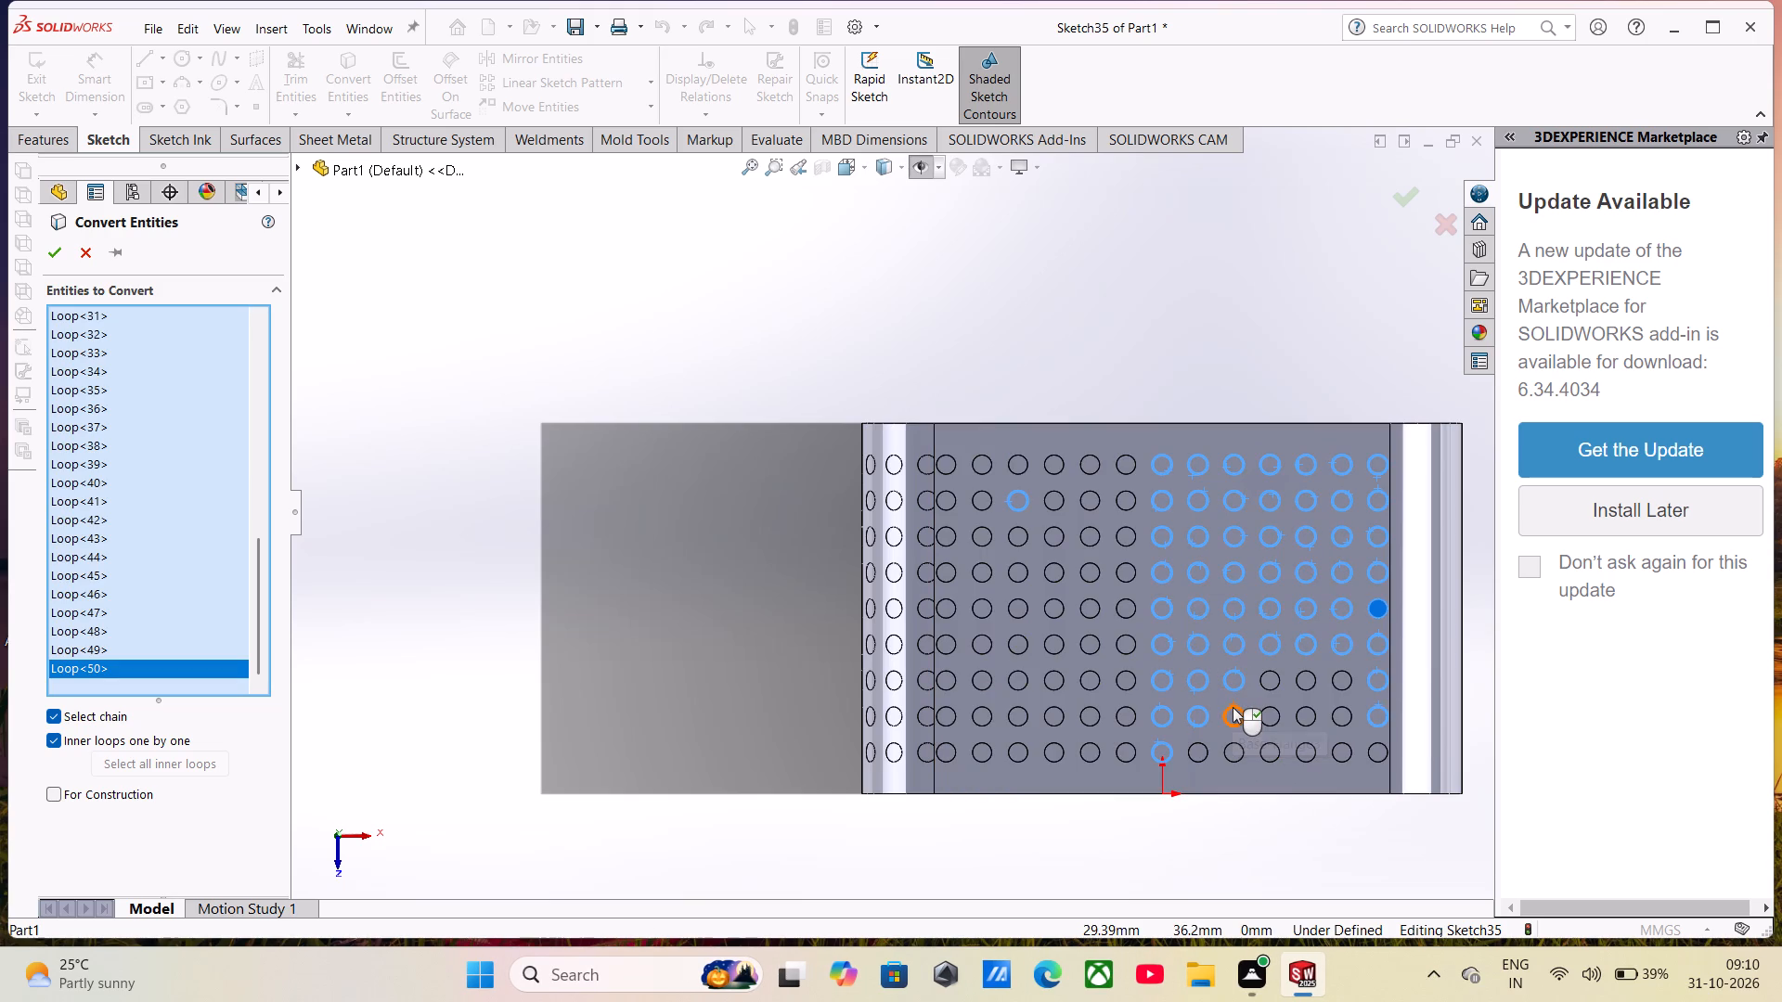
click(1233, 707)
click(1231, 744)
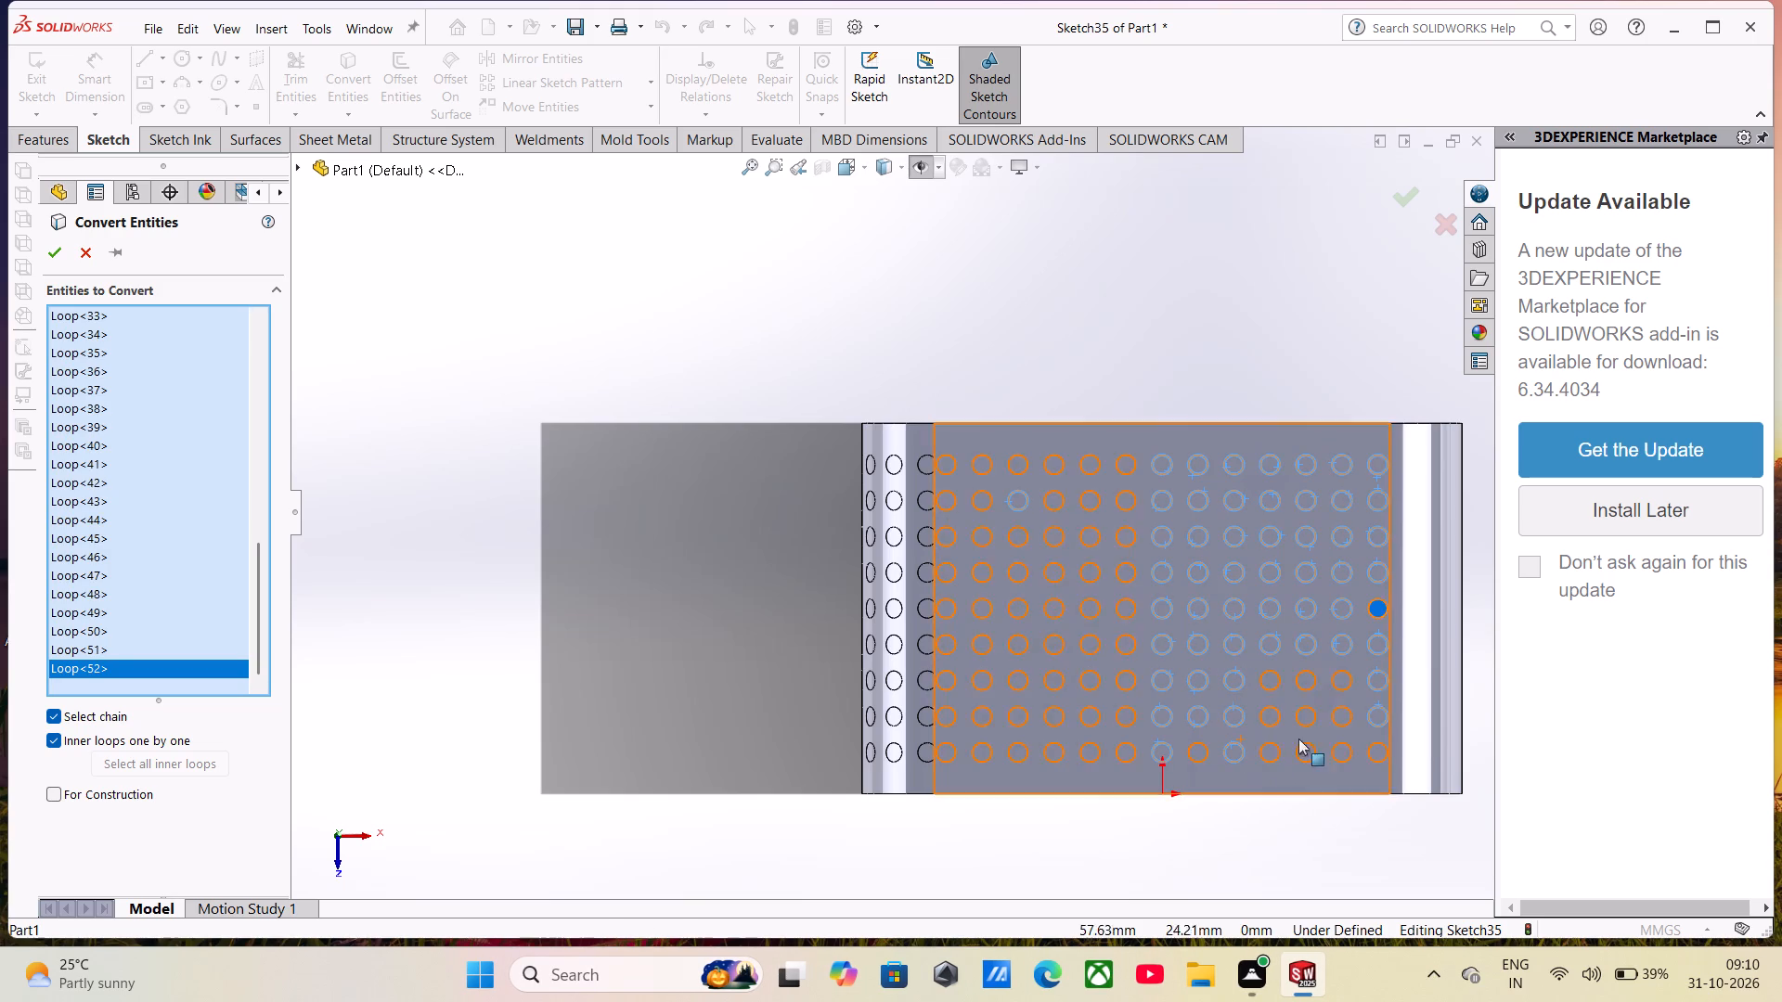
click(1266, 745)
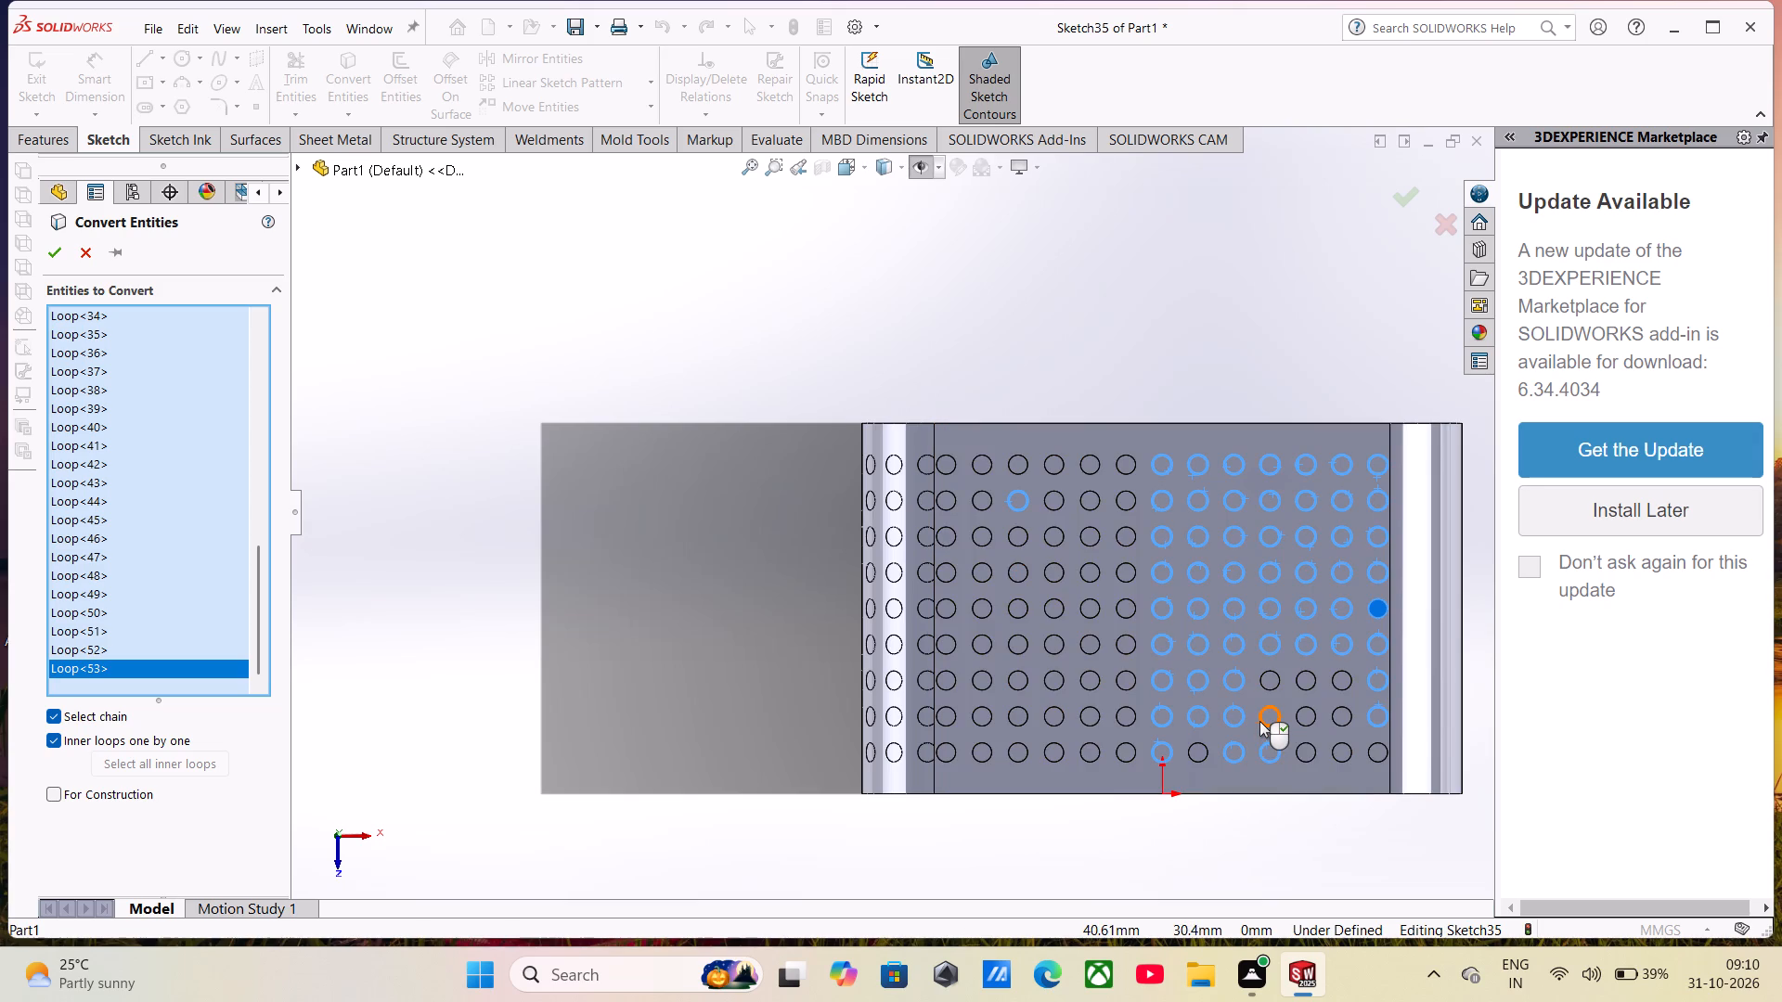
click(1259, 721)
click(1261, 689)
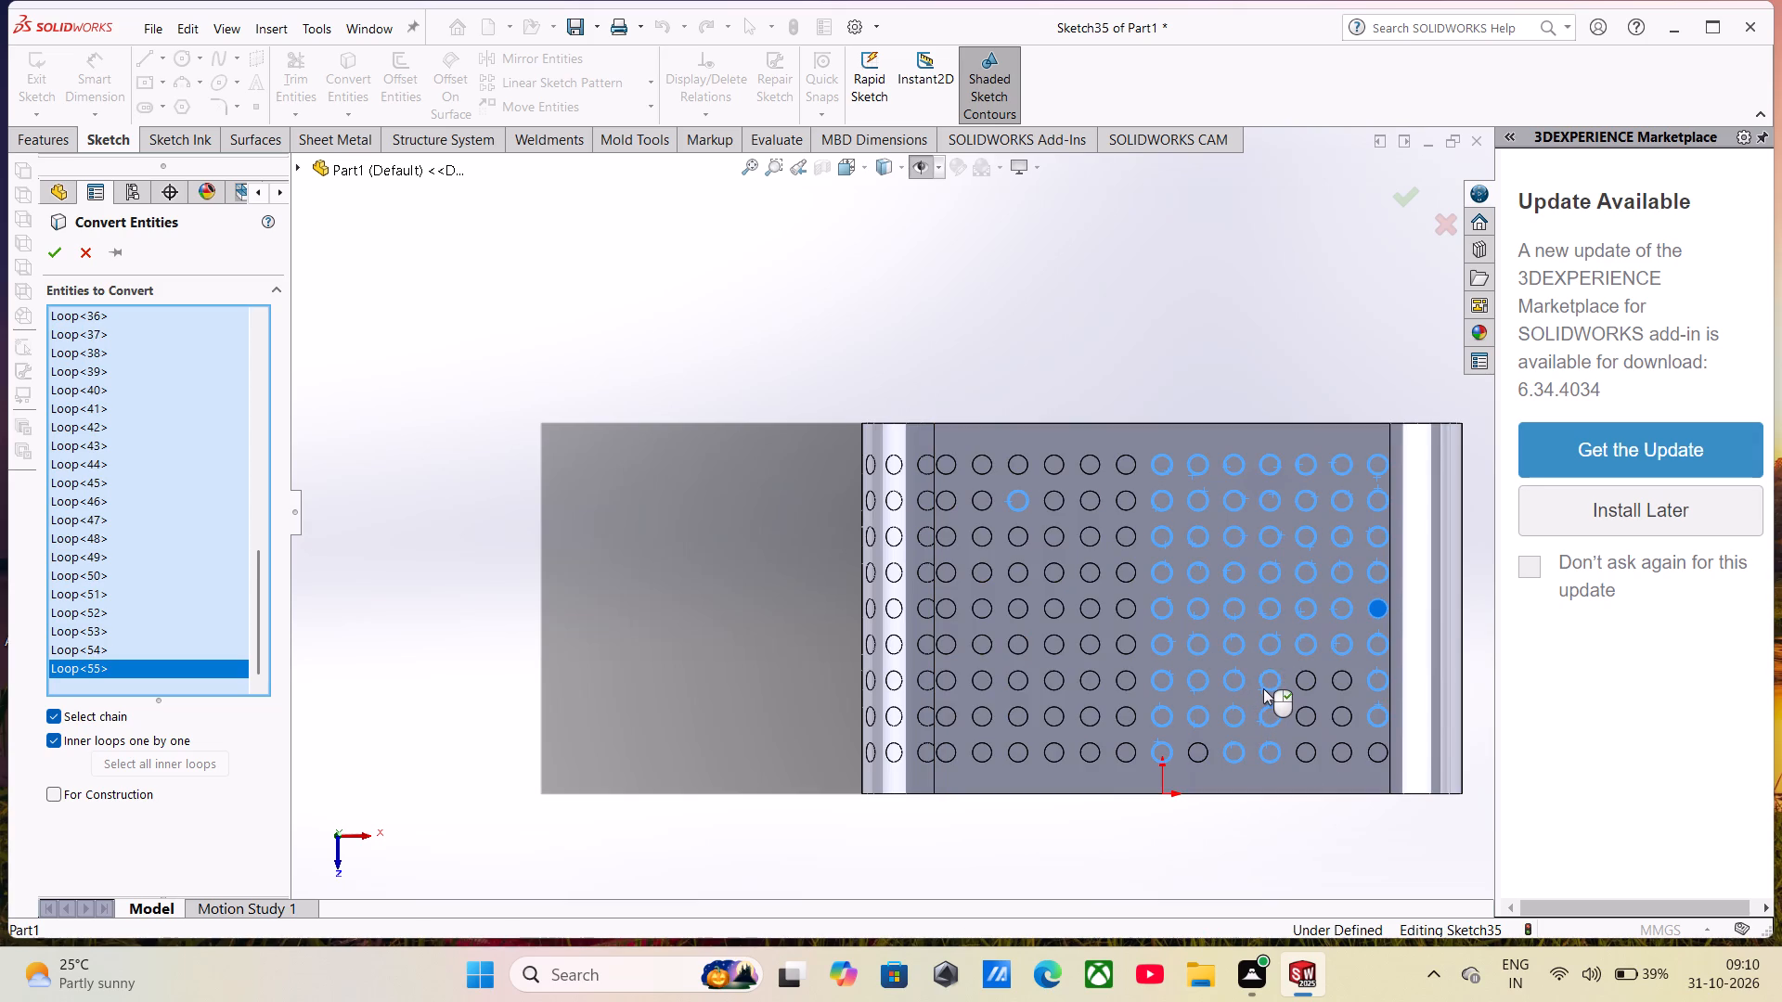
Add the seventh- to ninth-row circles of the two columns before the last, the last column's ninth-row circle, and the ninth-row circle beside the origin.
click(1301, 674)
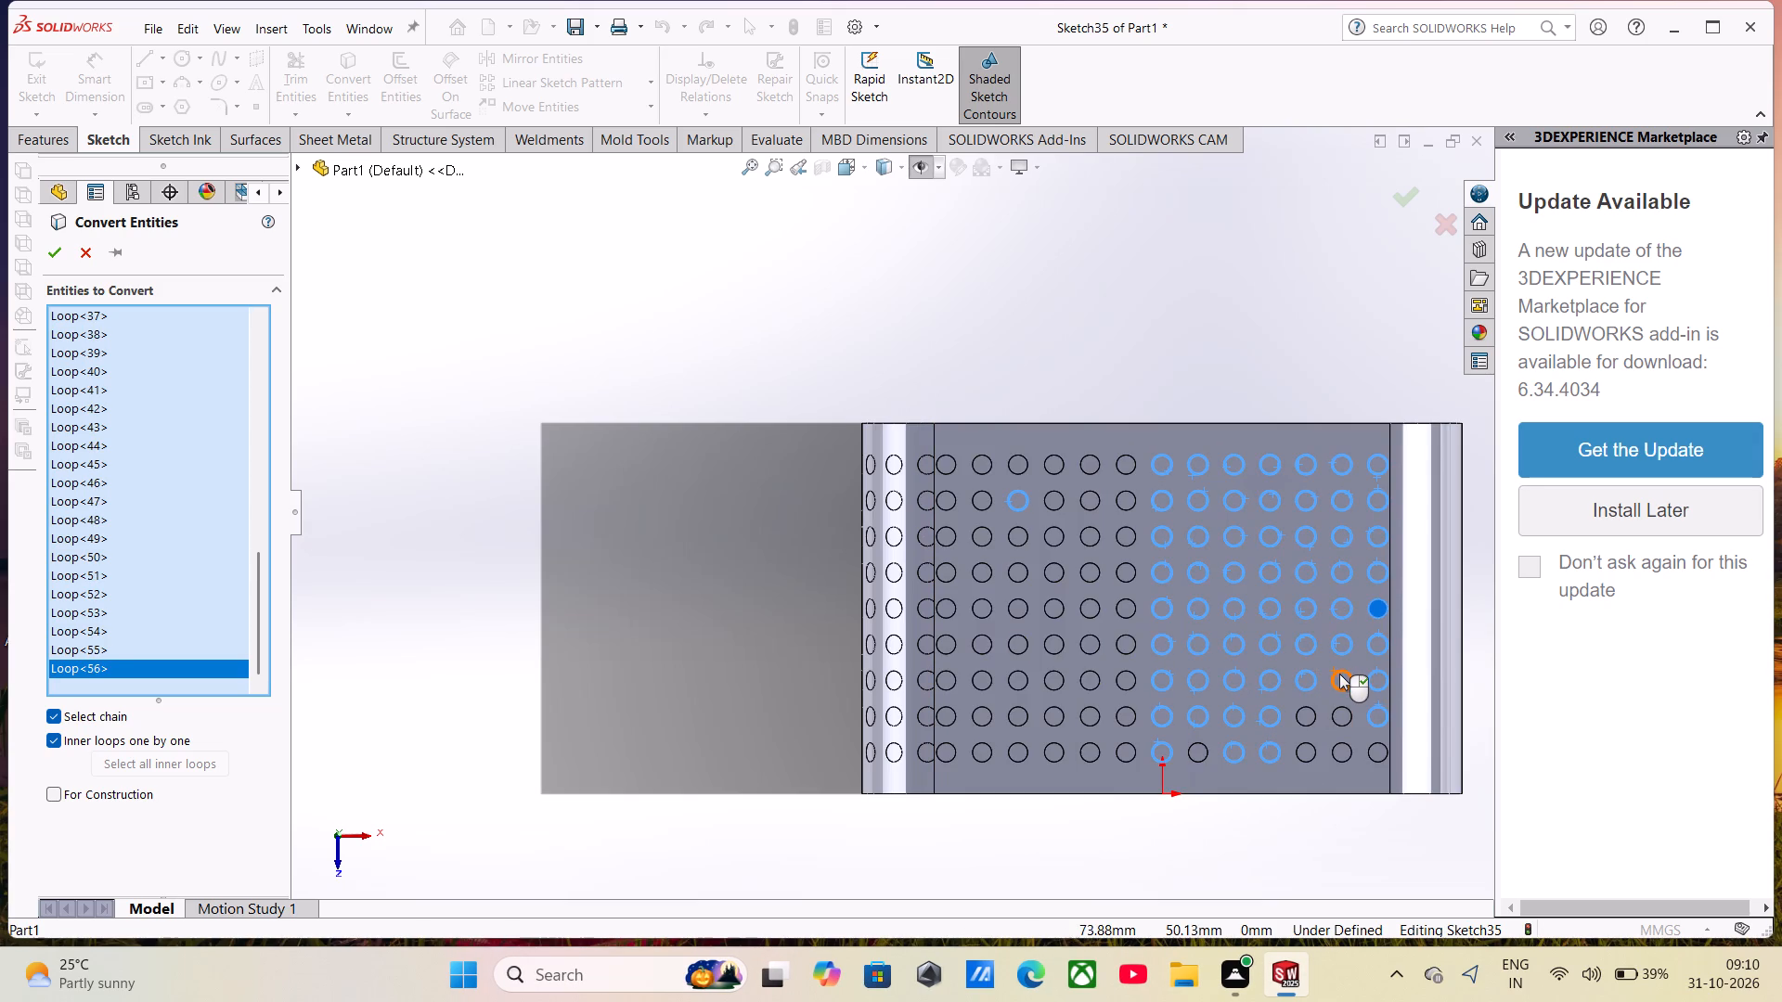
click(1339, 674)
click(1339, 706)
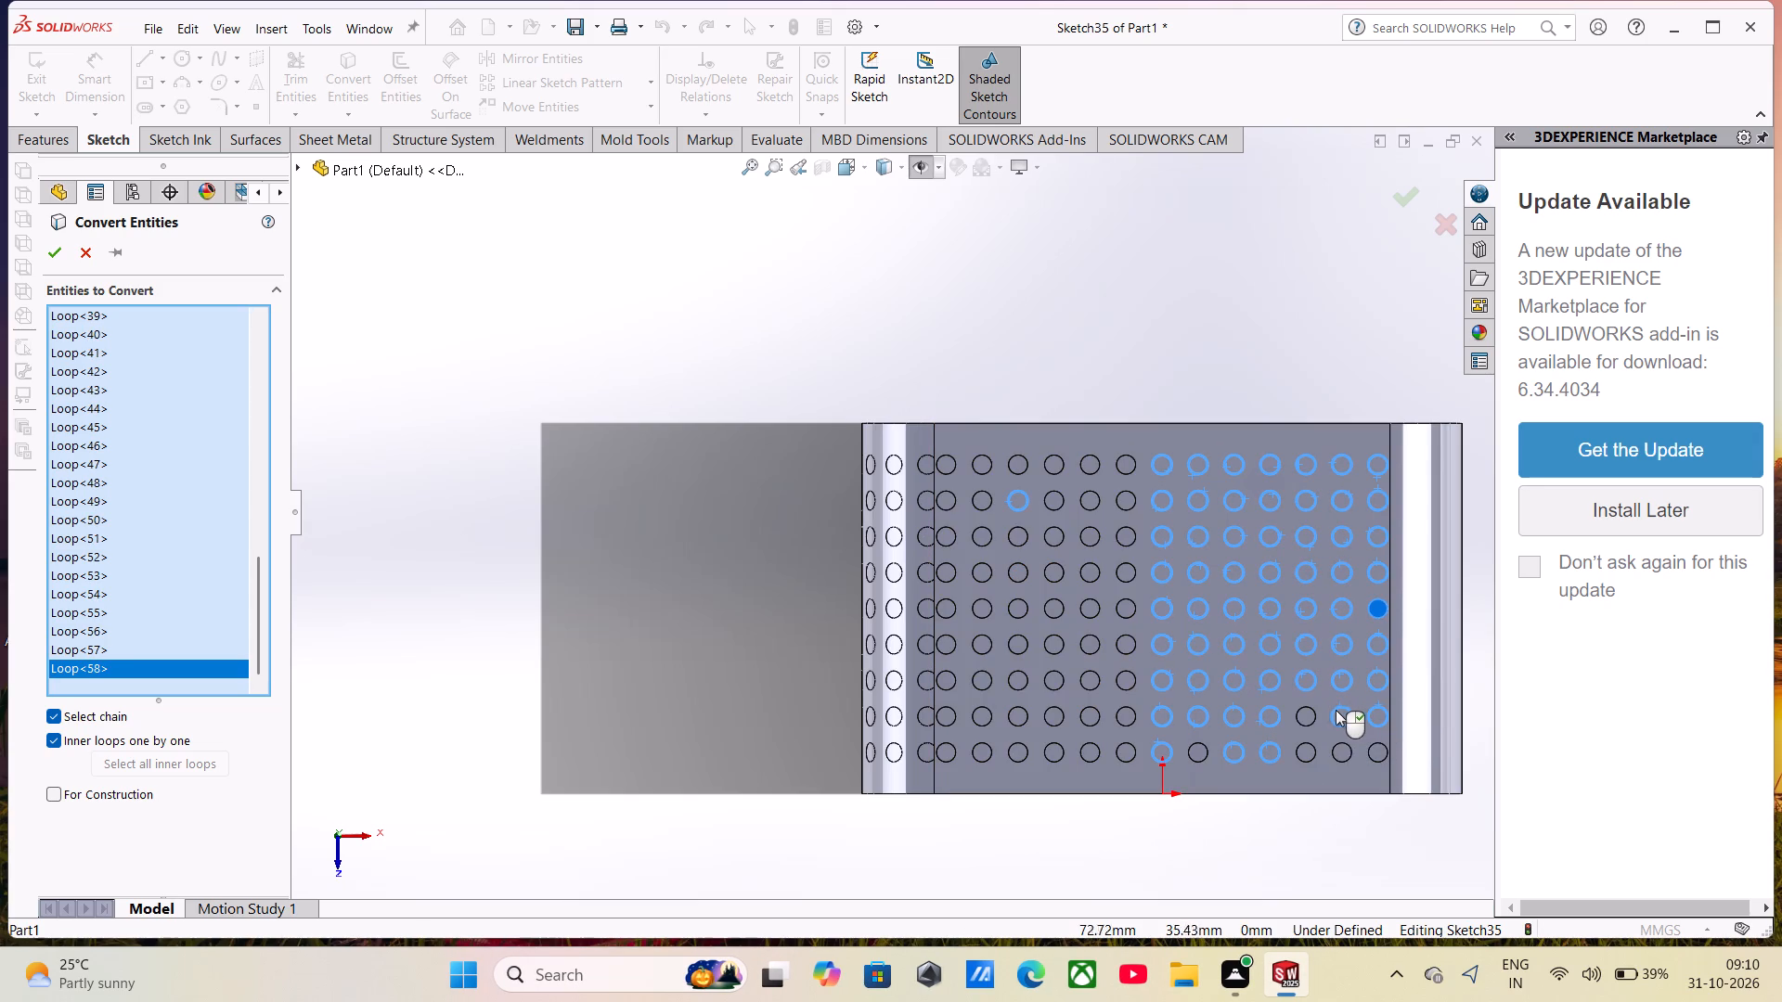
click(1309, 708)
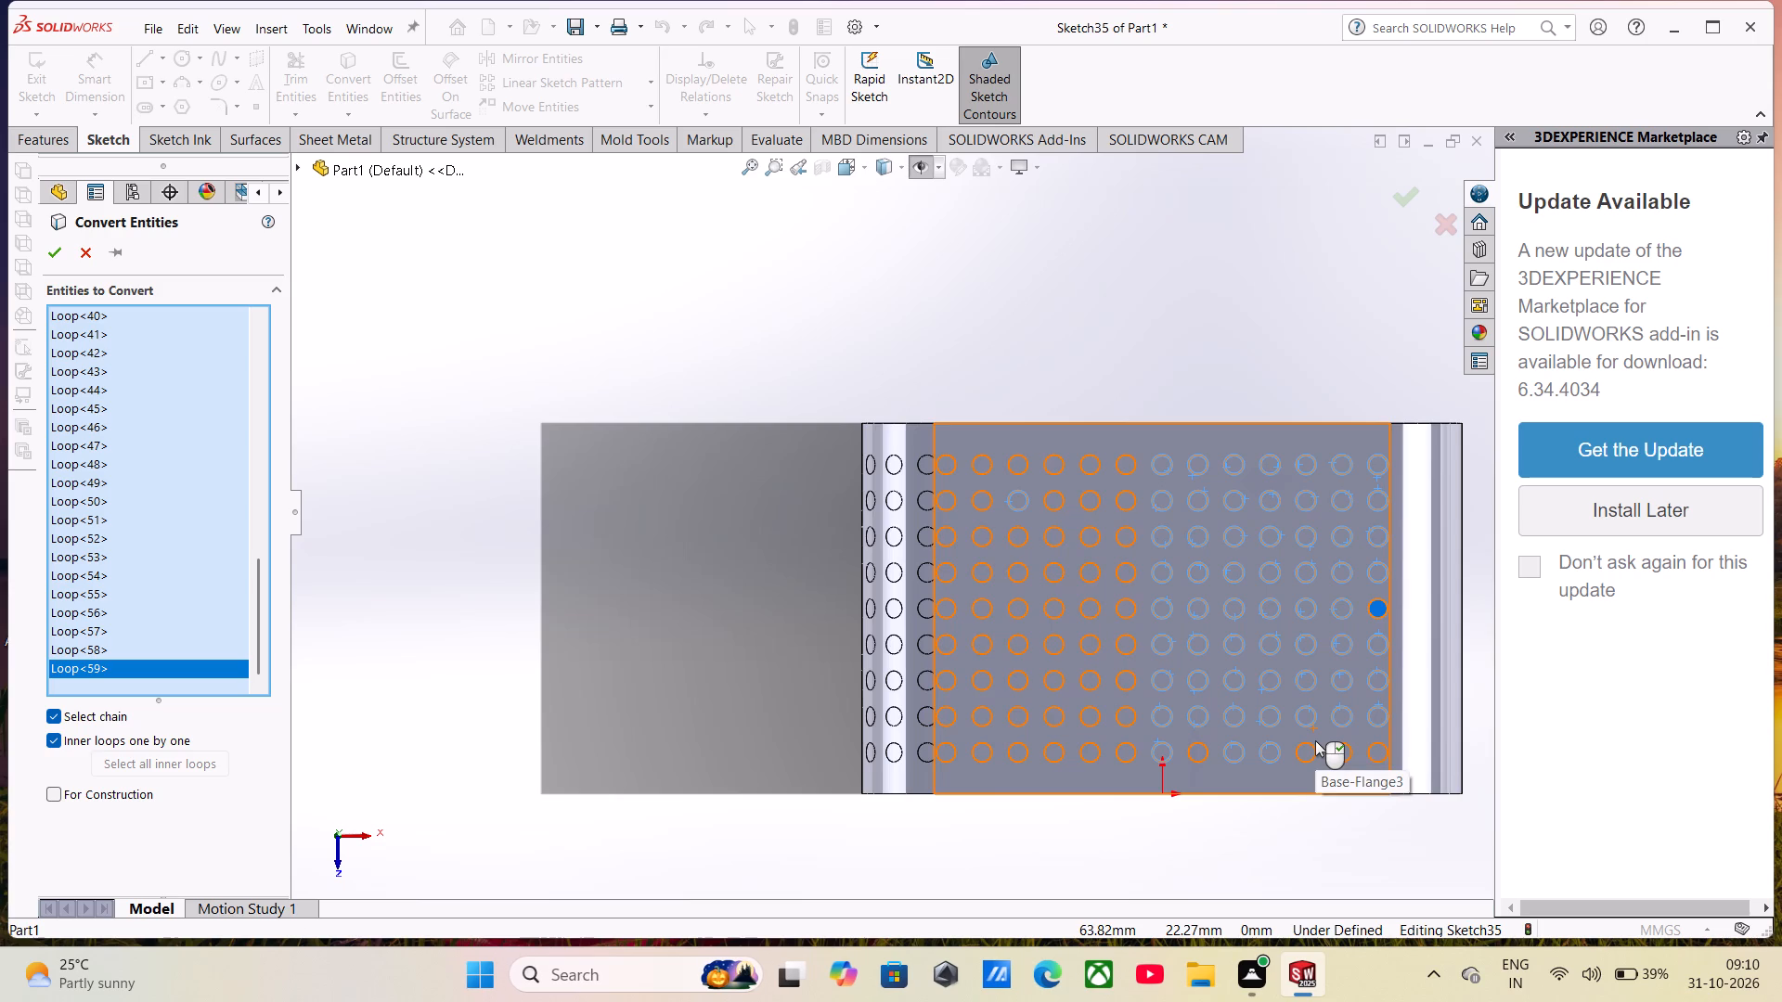
click(1313, 743)
click(1342, 742)
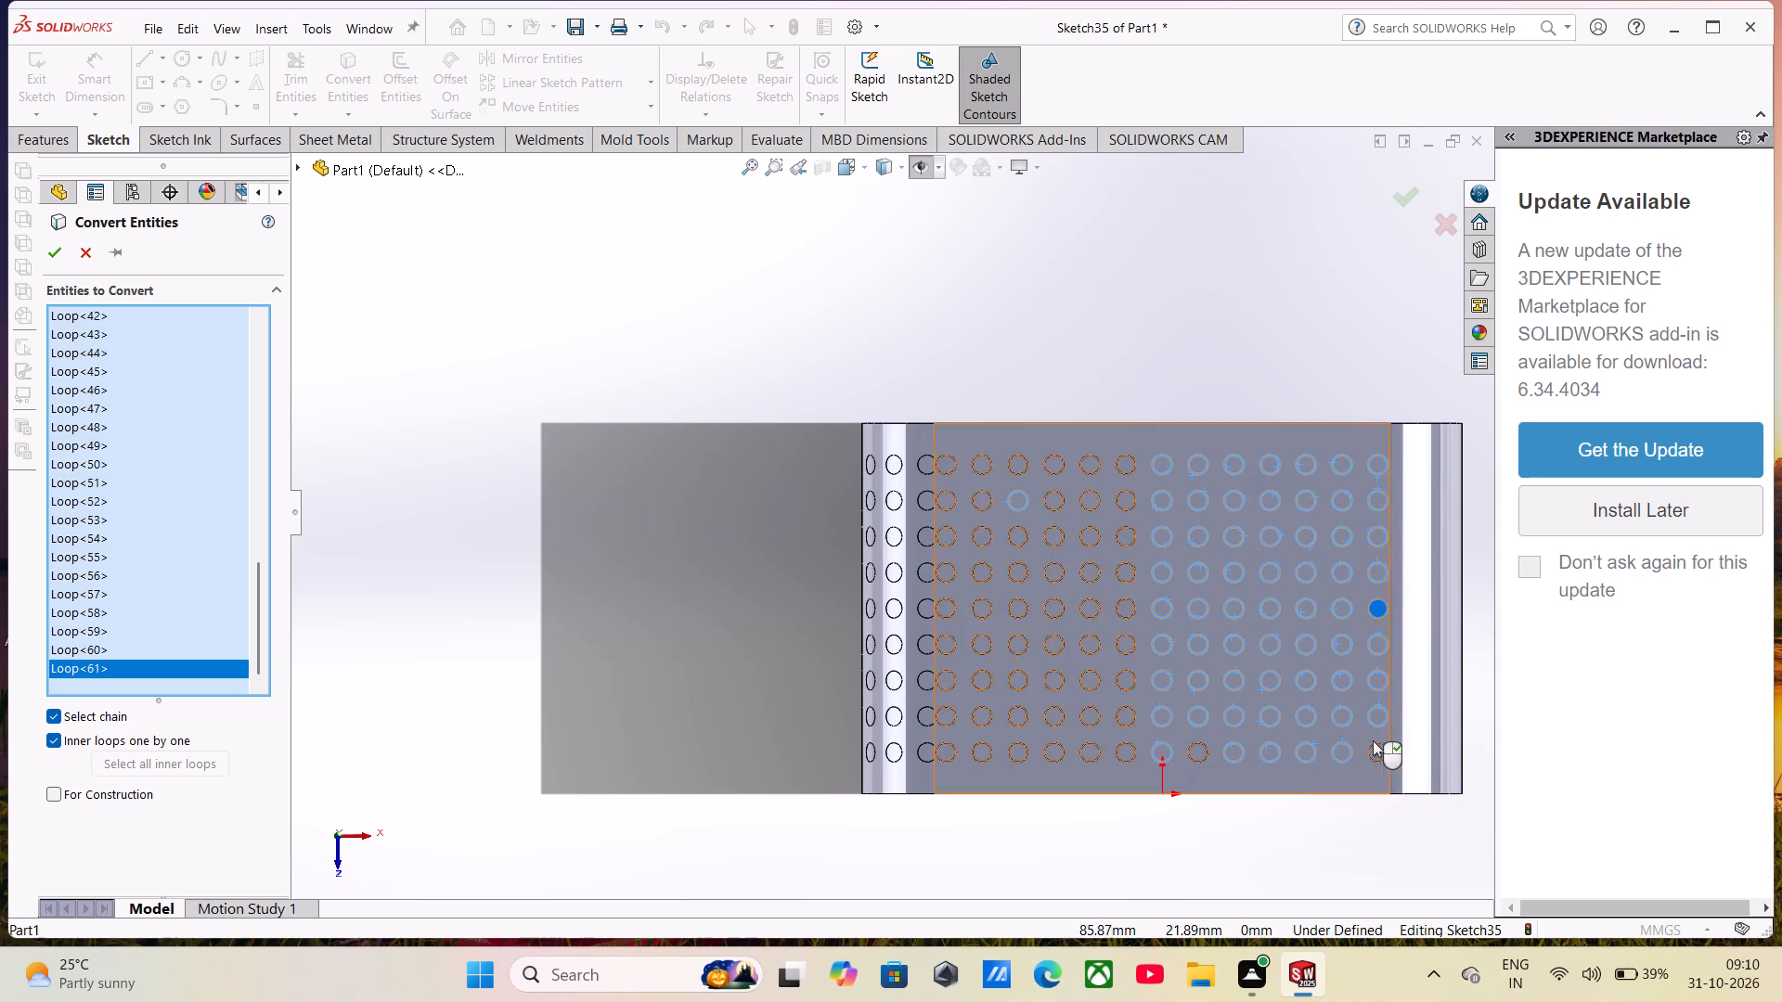
click(1381, 740)
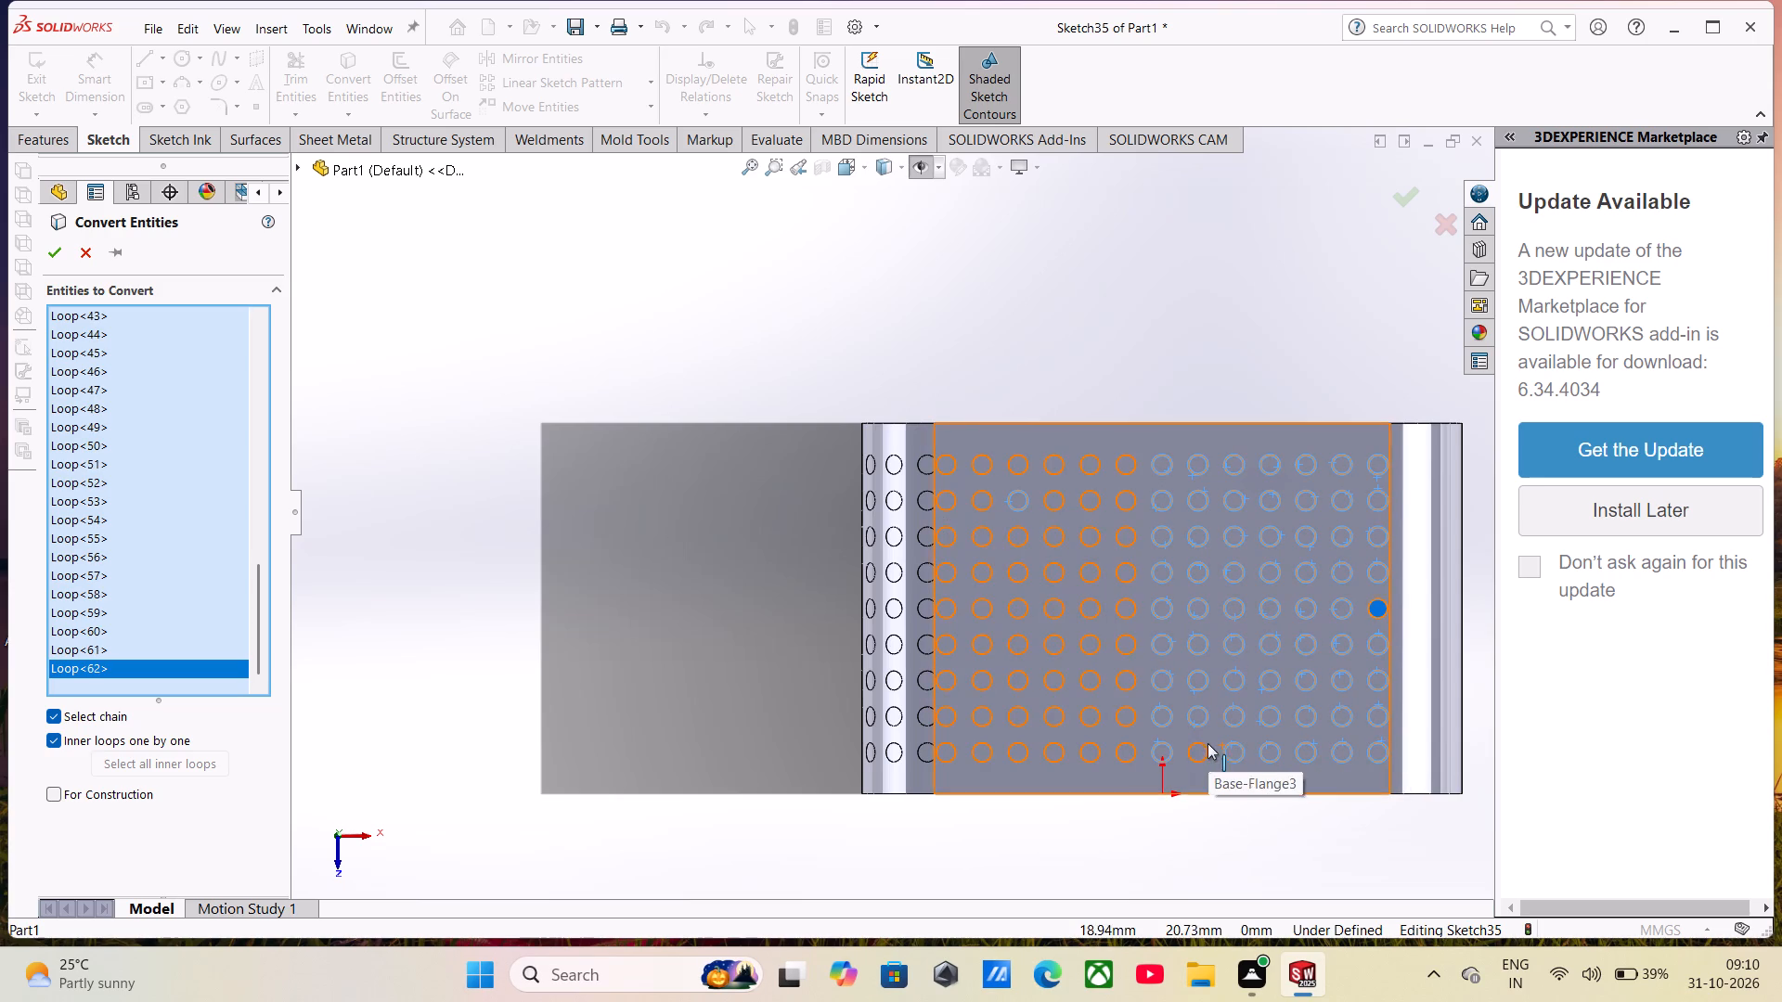
click(1204, 743)
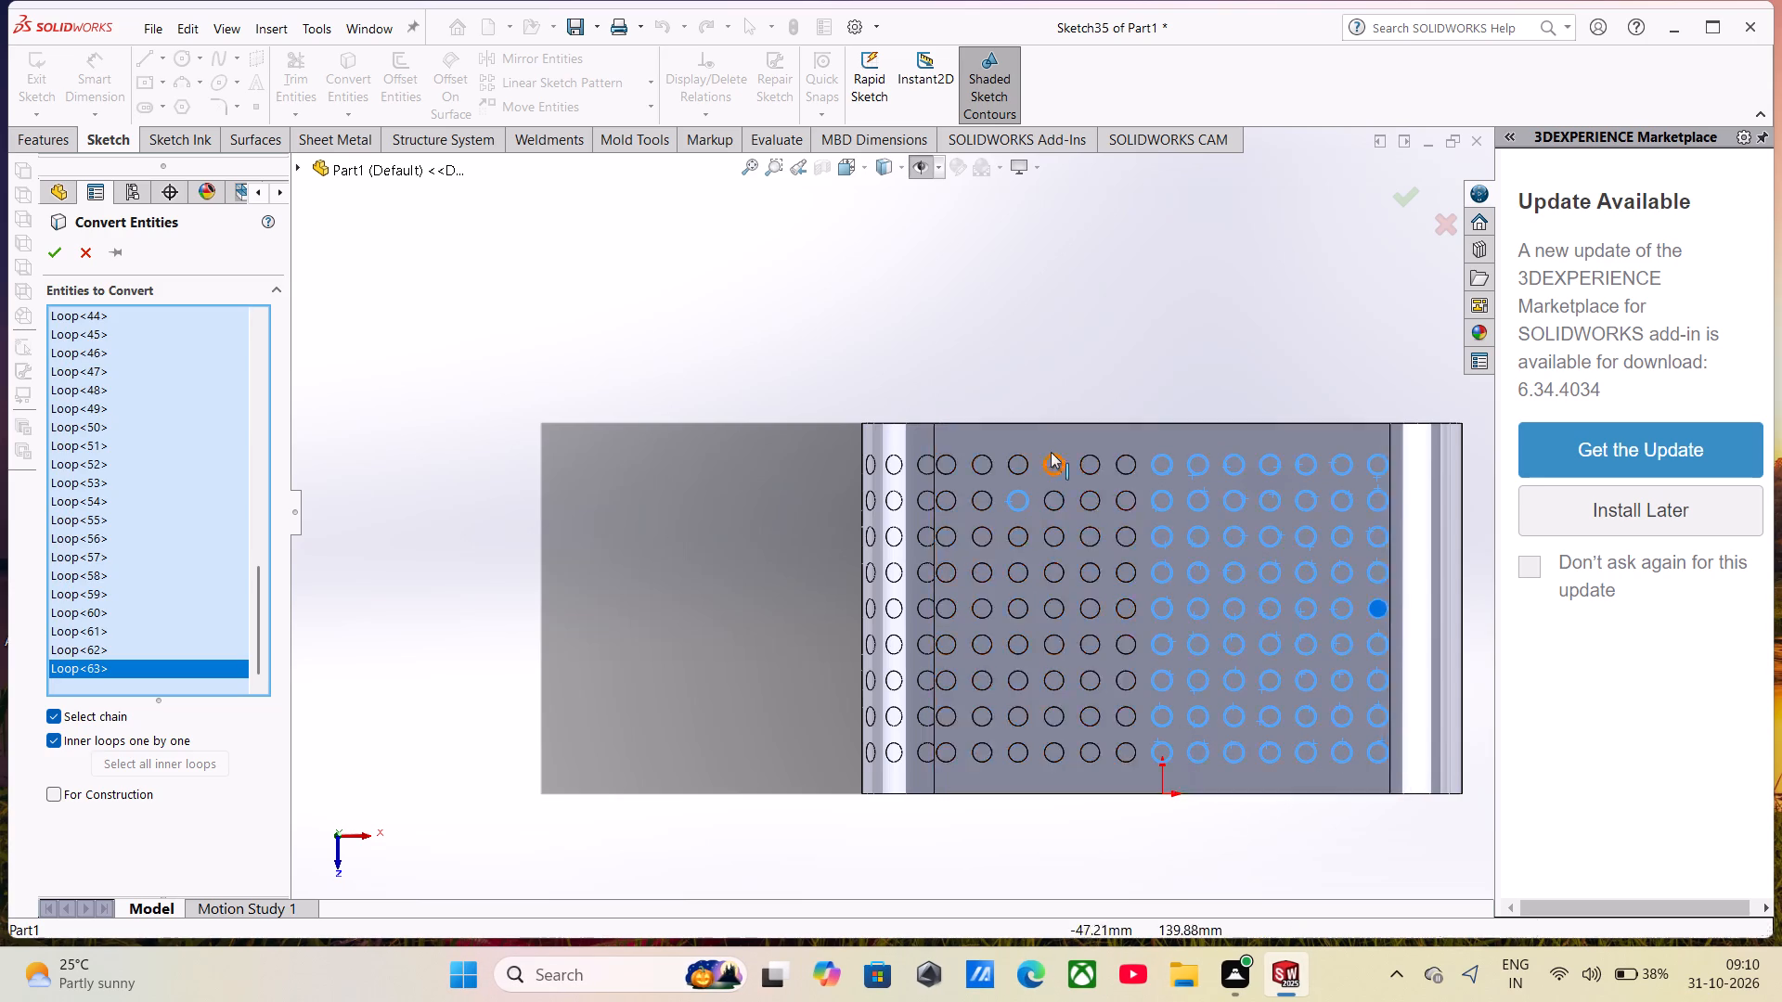
Add the rest of the first row to the conversion: six flat-face circles before the origin's column and the three circles on the bend.
click(1054, 453)
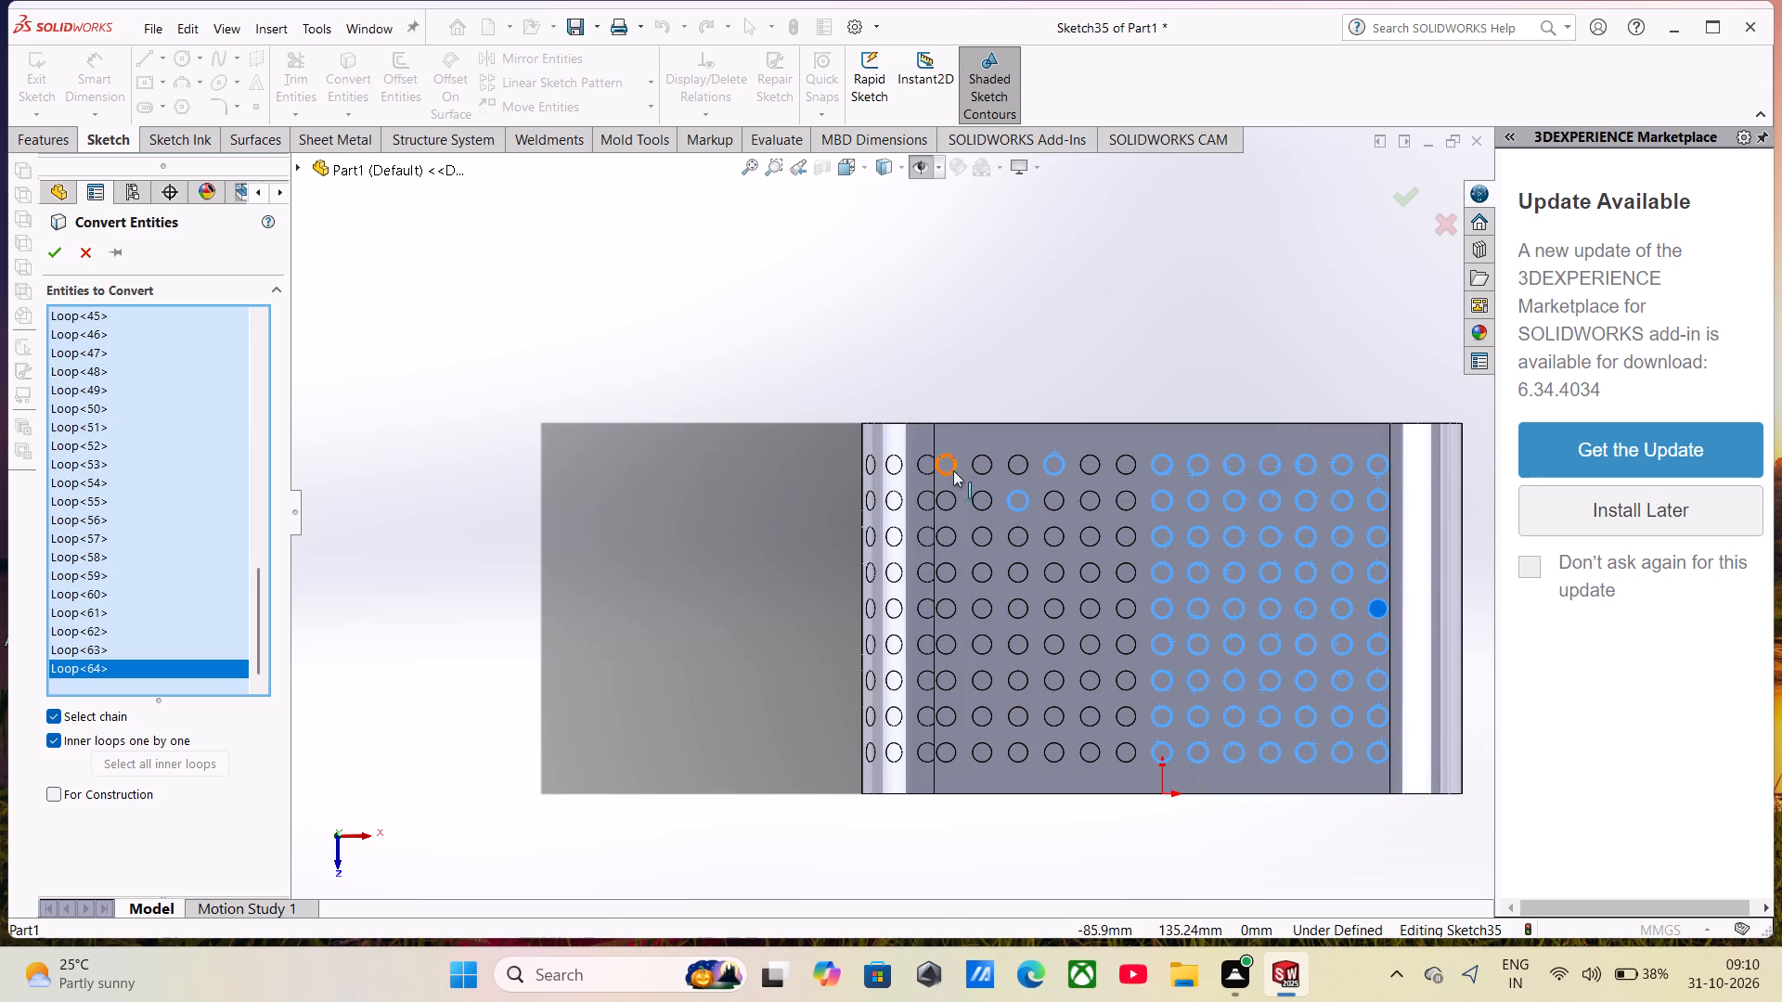
click(927, 457)
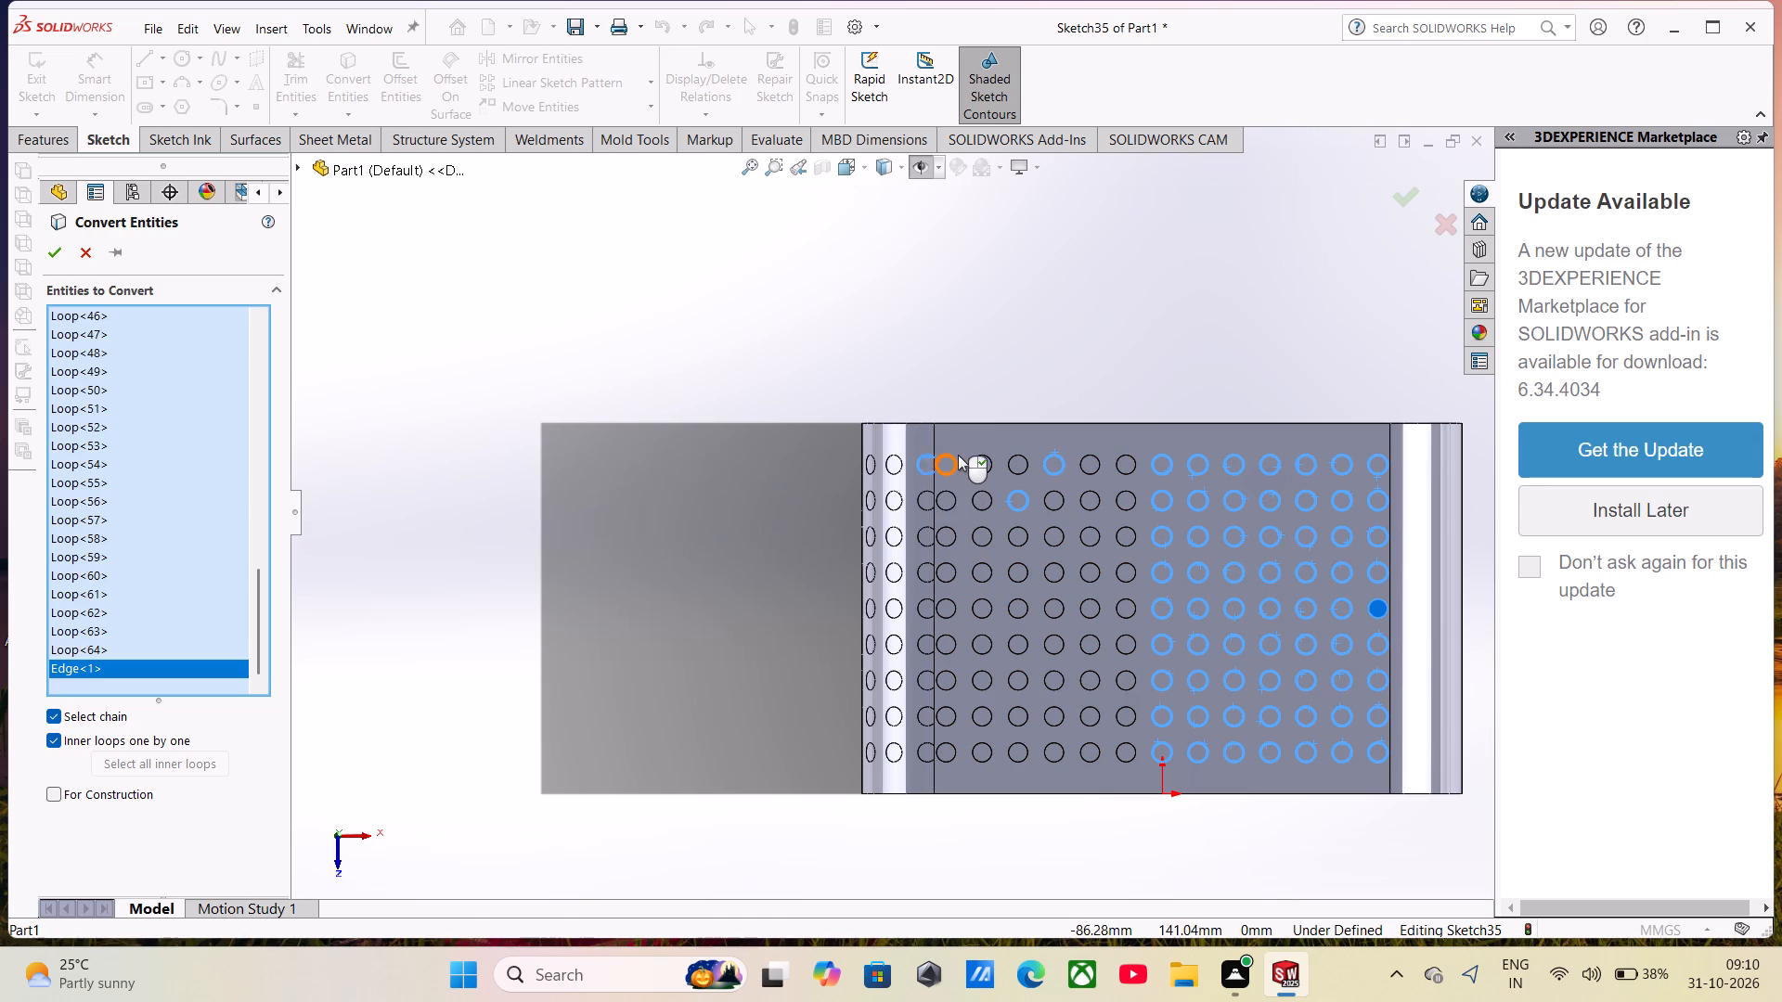
click(954, 460)
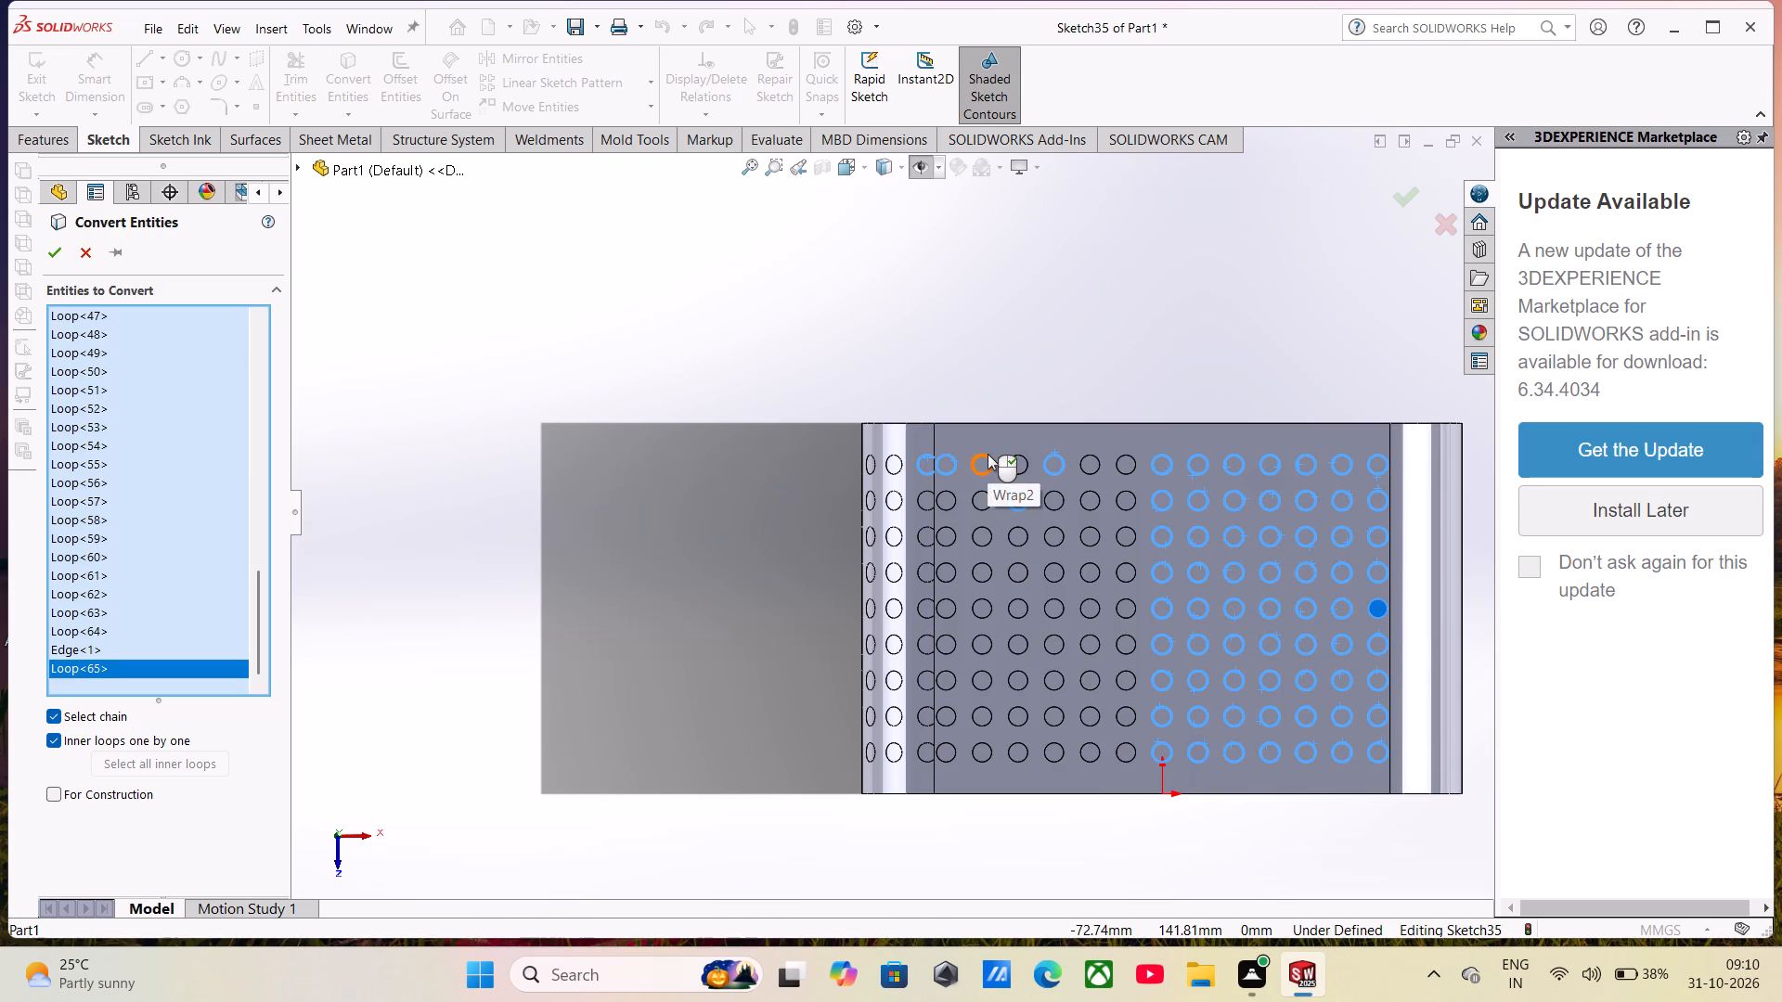
click(988, 454)
click(1097, 460)
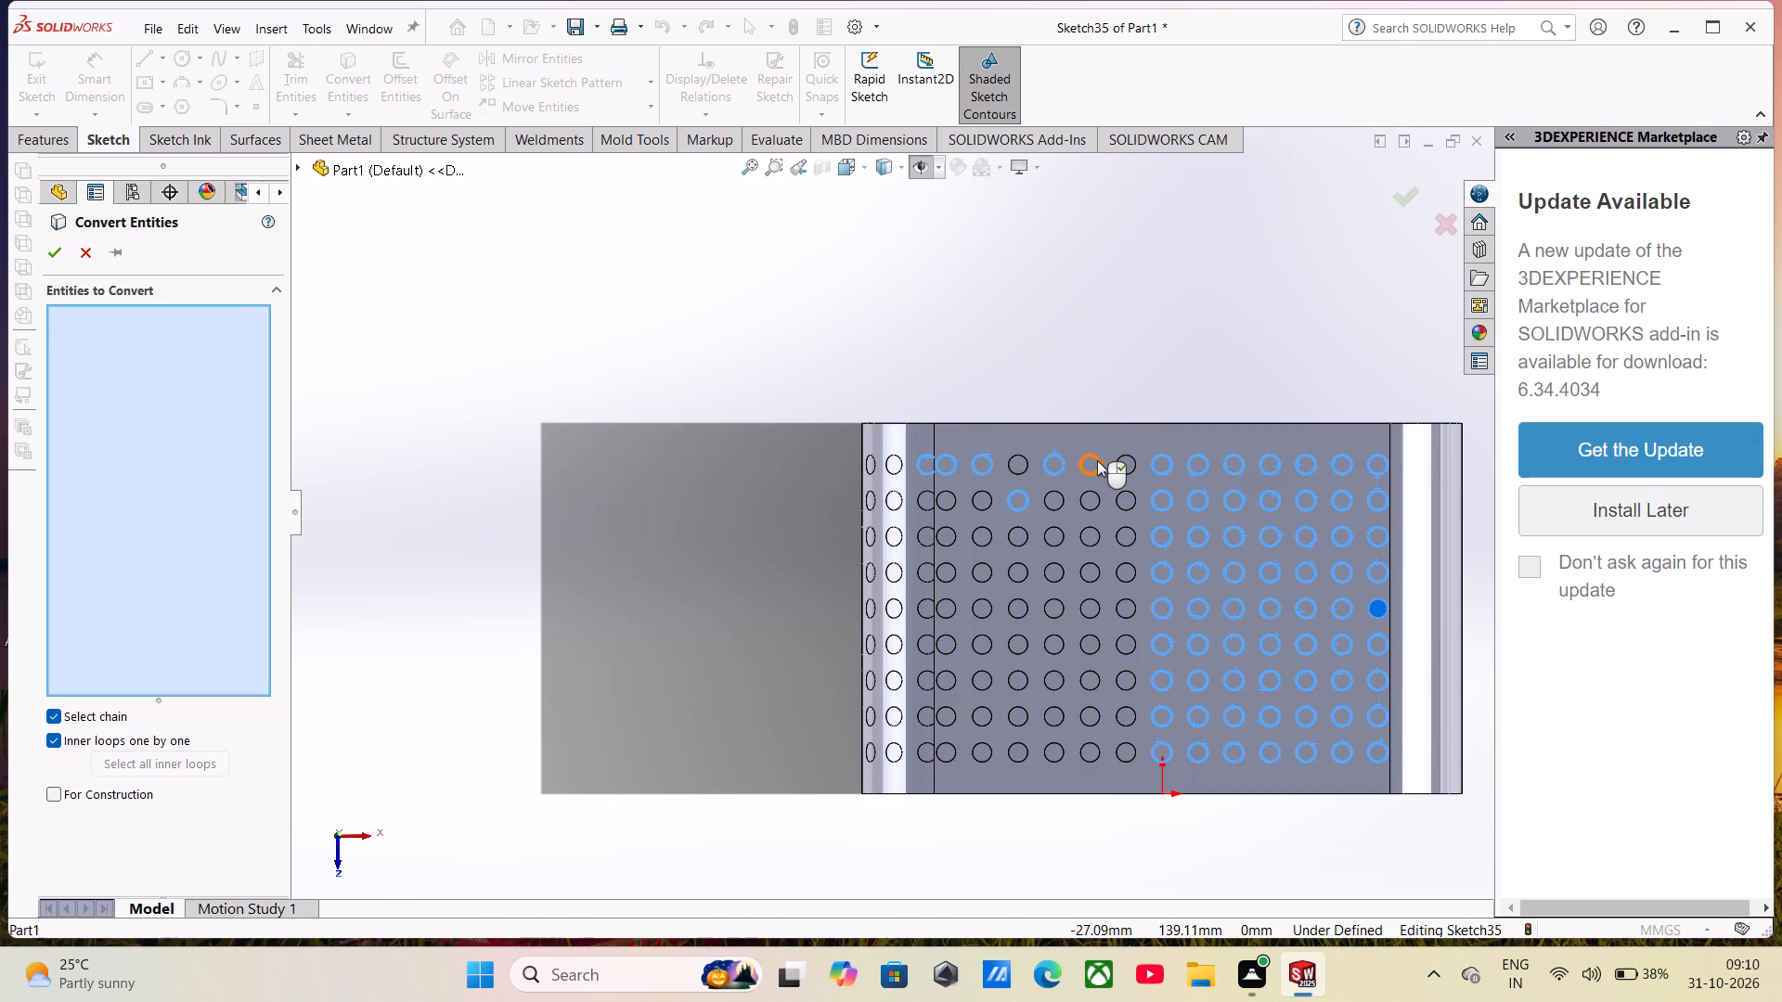
click(1019, 456)
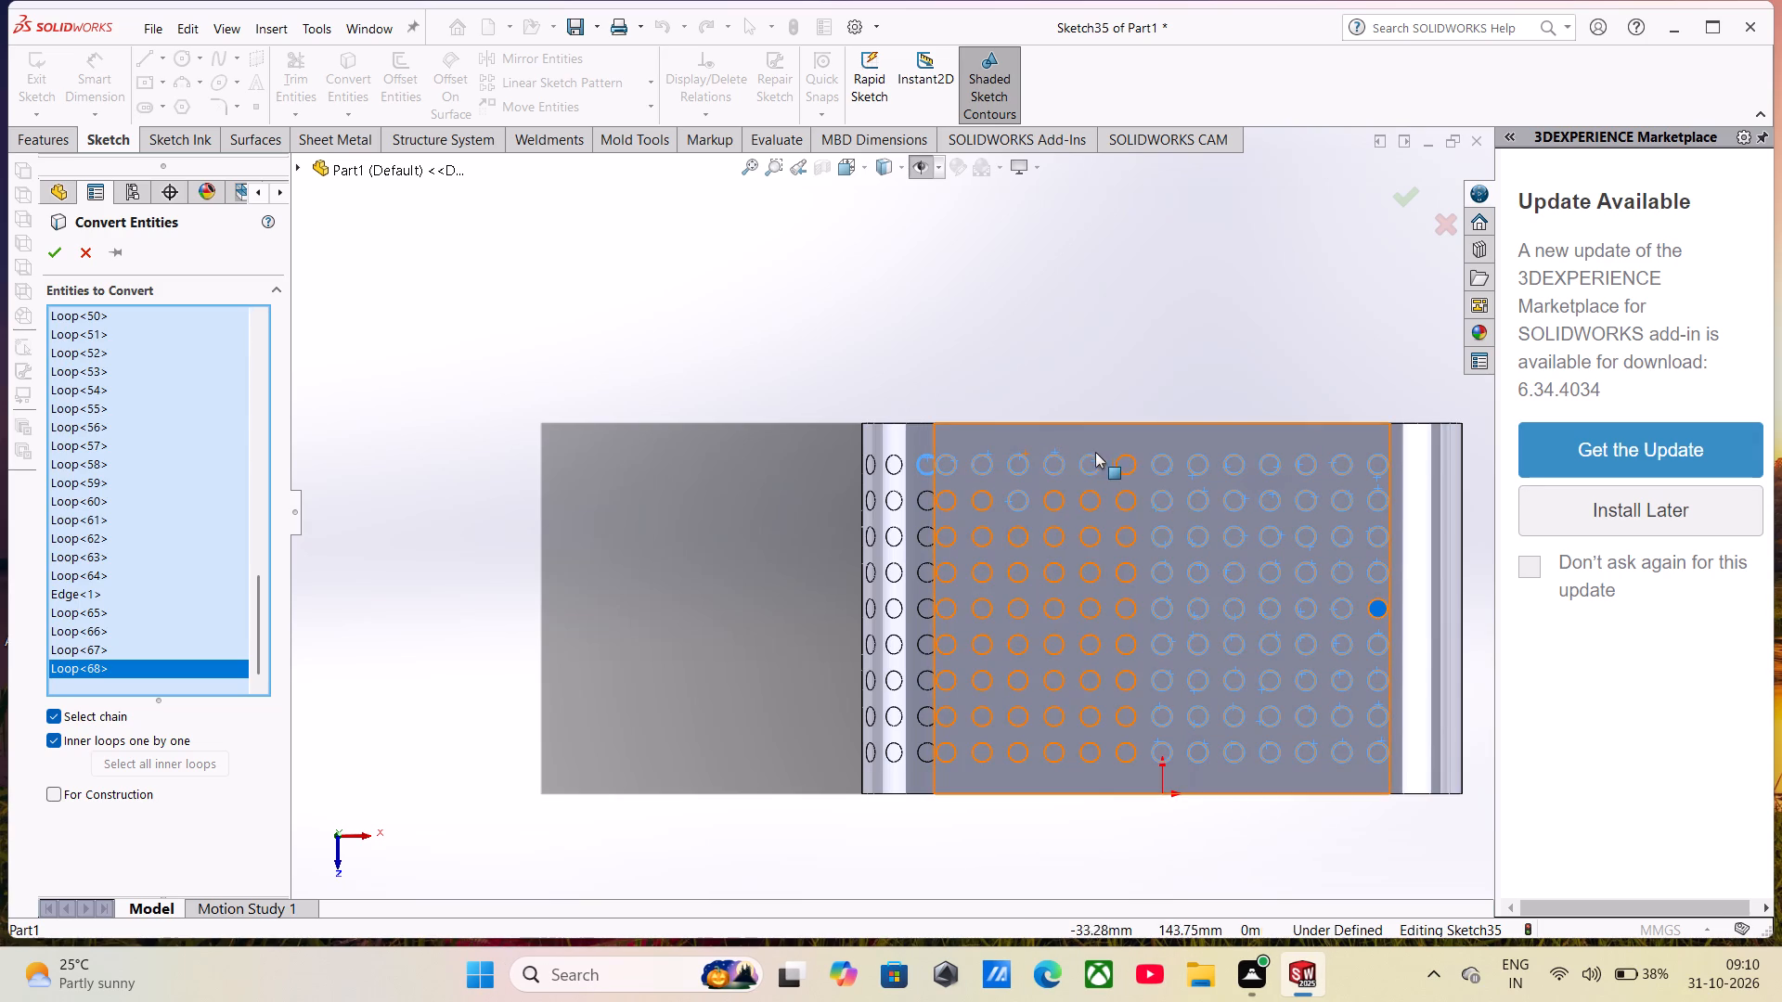
click(1129, 456)
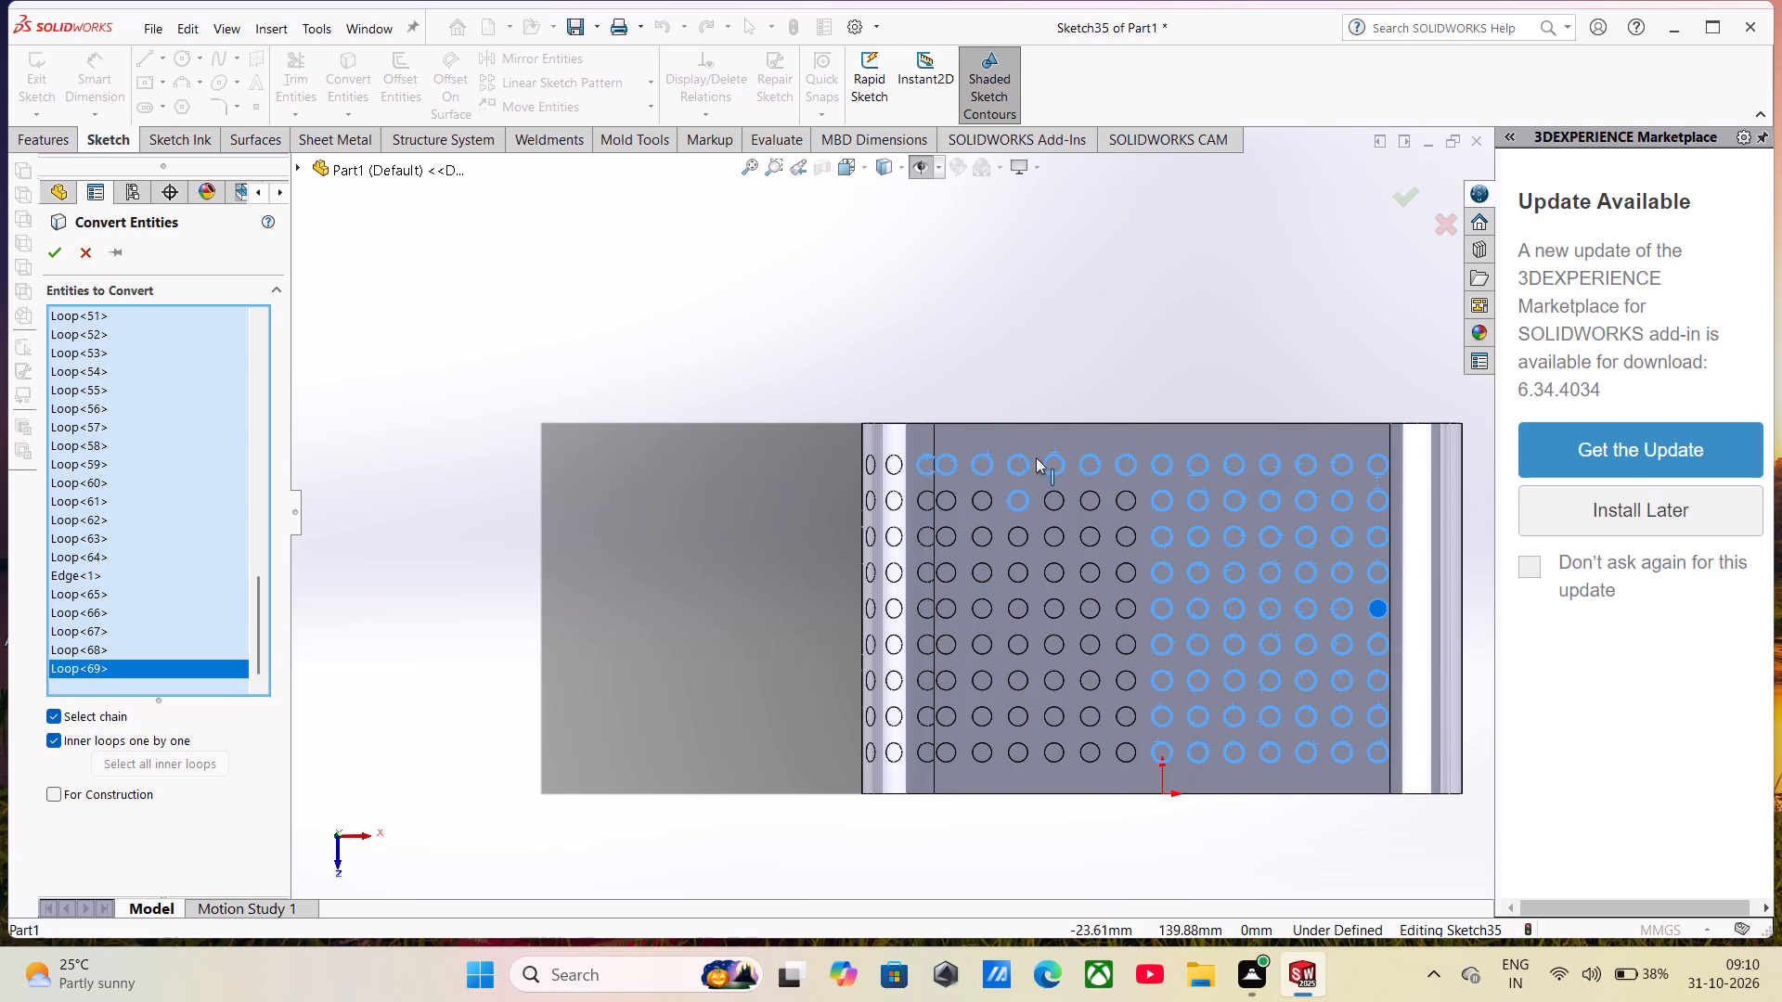
click(870, 454)
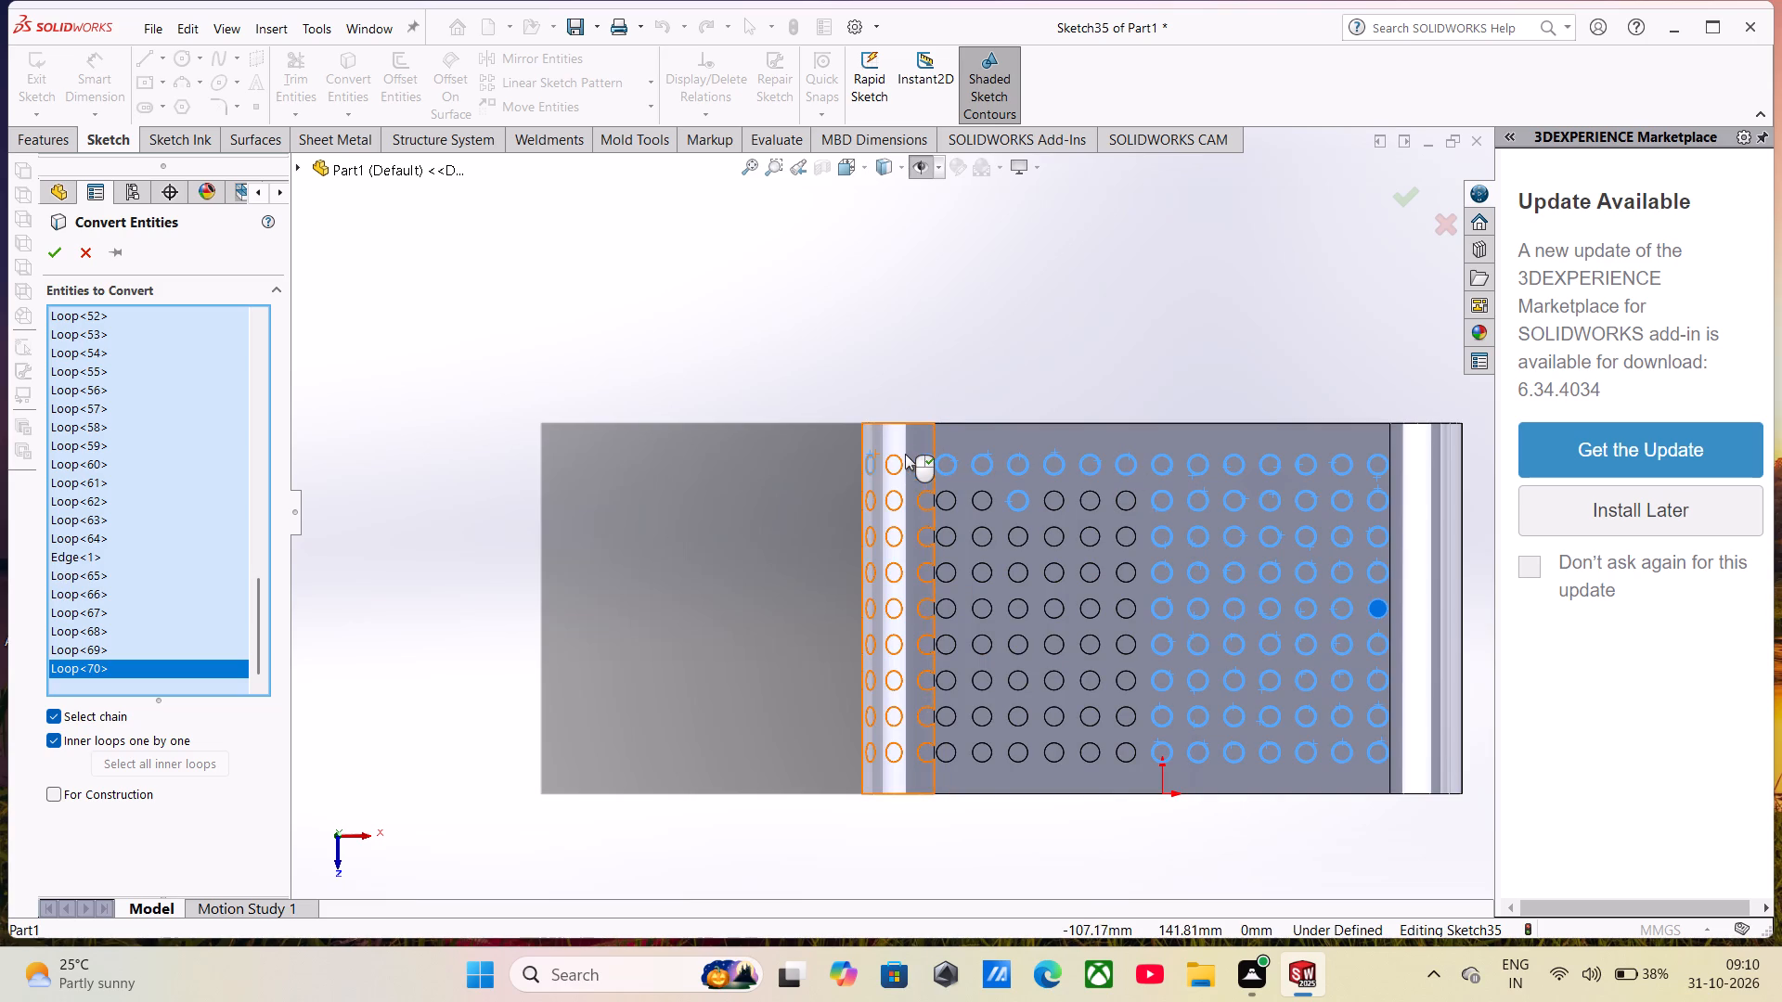
click(899, 458)
Add the second- to fifth-row circles of the two outermost bend columns to the entities to convert.
click(902, 497)
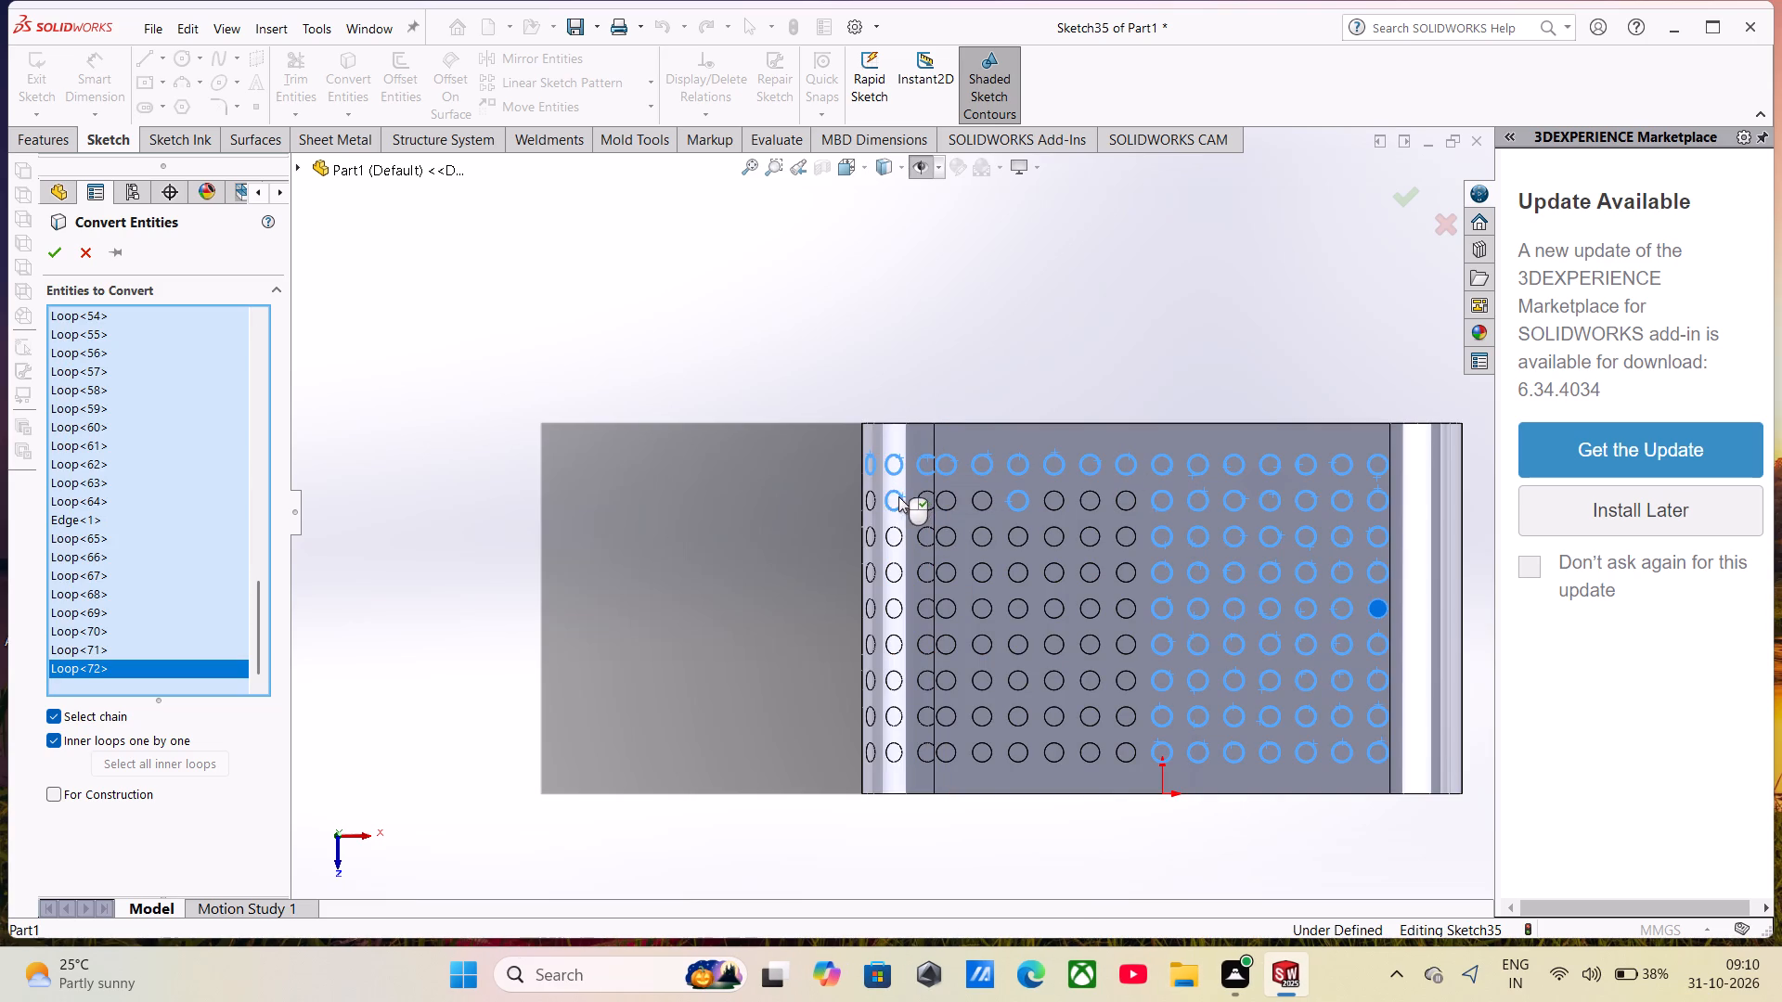
click(872, 493)
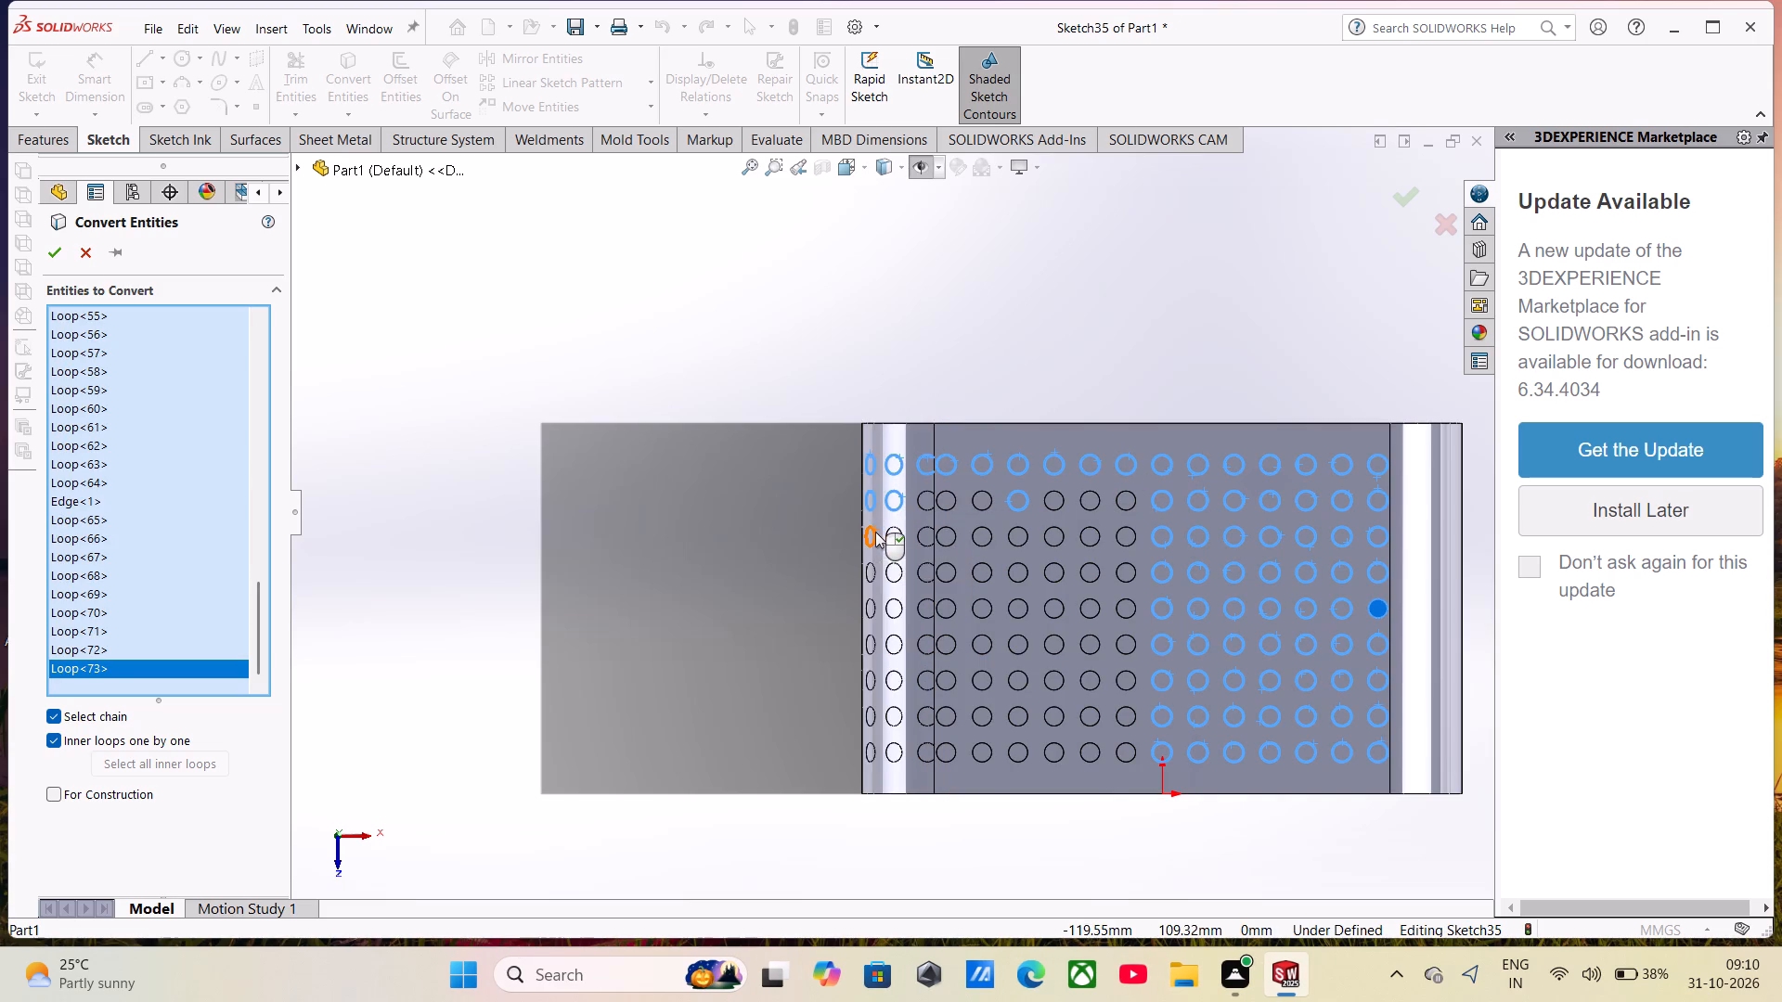
click(875, 532)
click(889, 531)
click(888, 571)
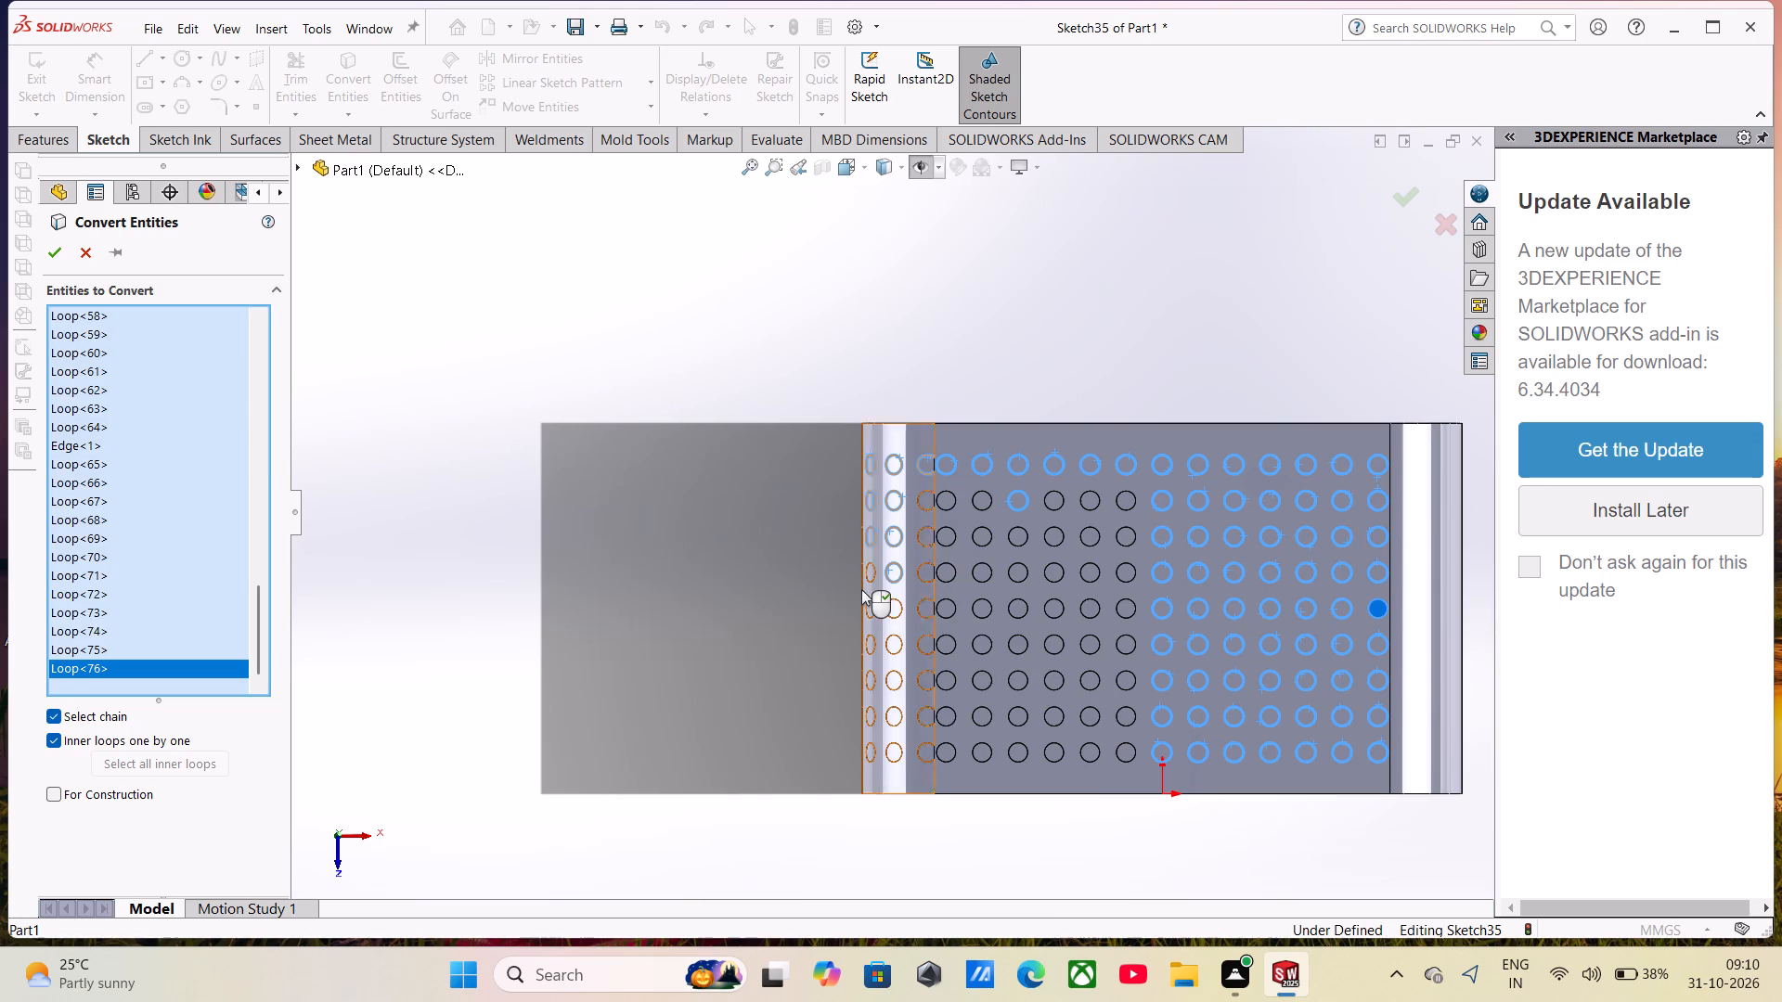
click(869, 582)
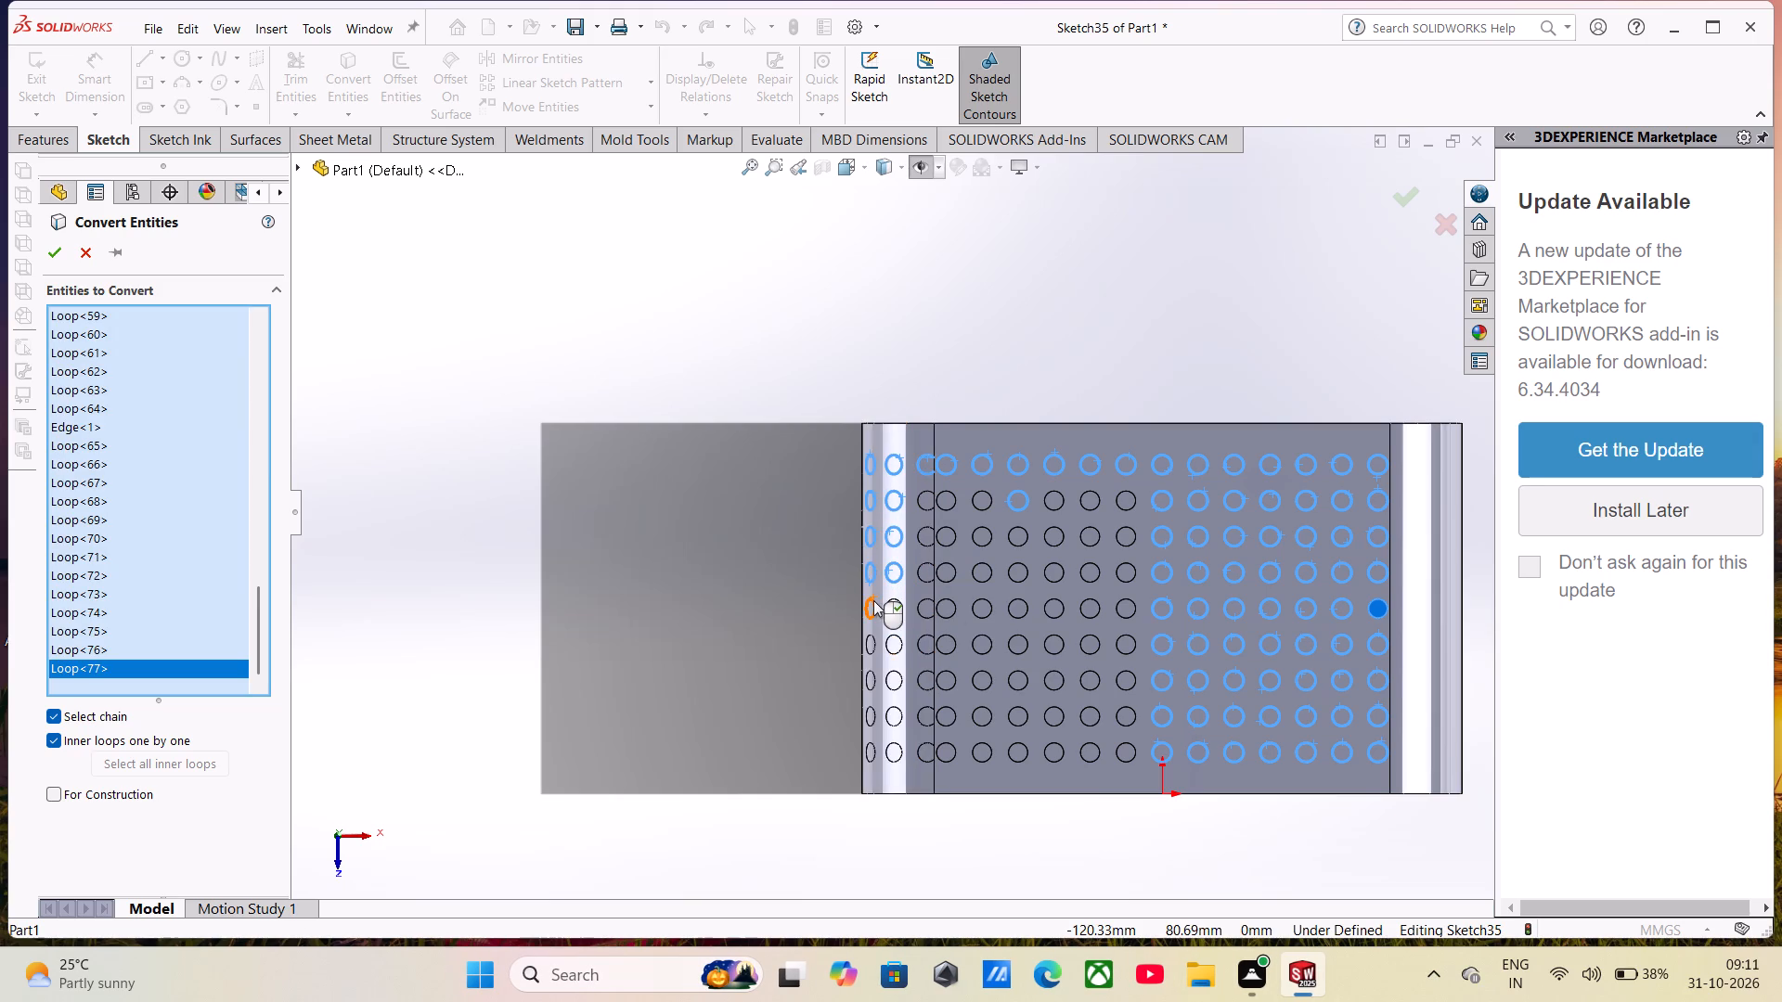
click(873, 600)
click(897, 599)
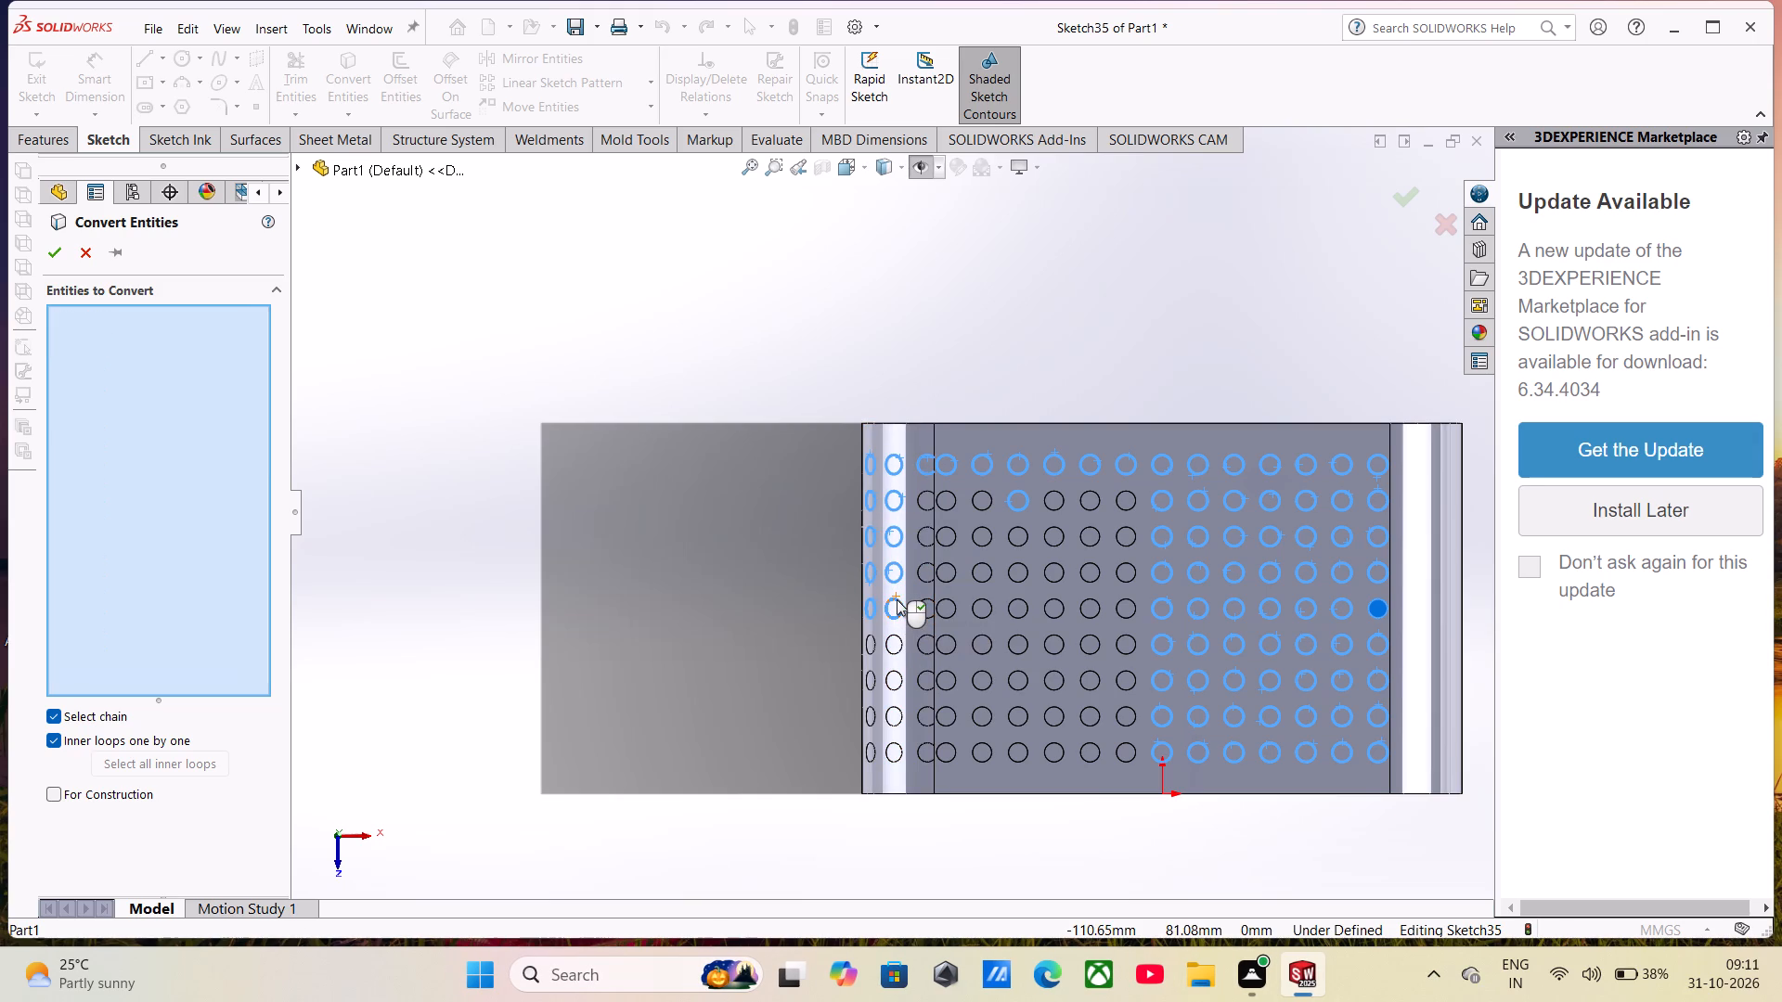
Add the sixth- to ninth-row circles of the two outermost bend columns to the entities to convert.
click(897, 636)
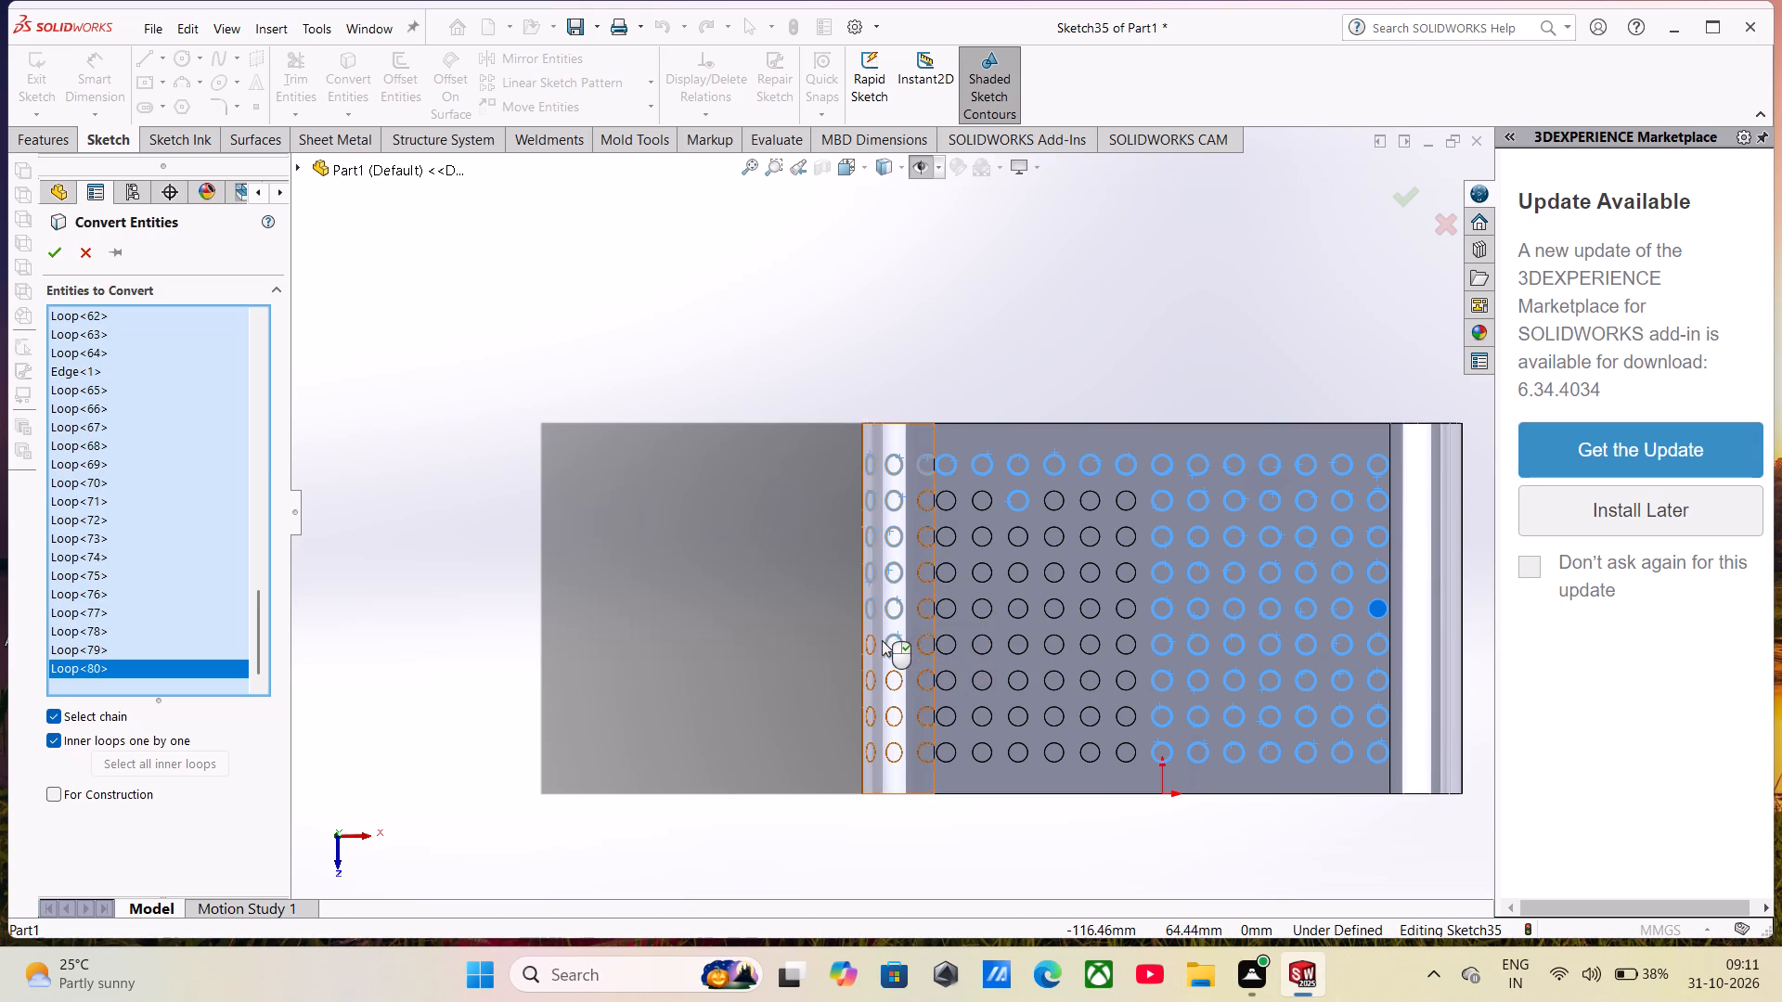
click(874, 643)
click(877, 678)
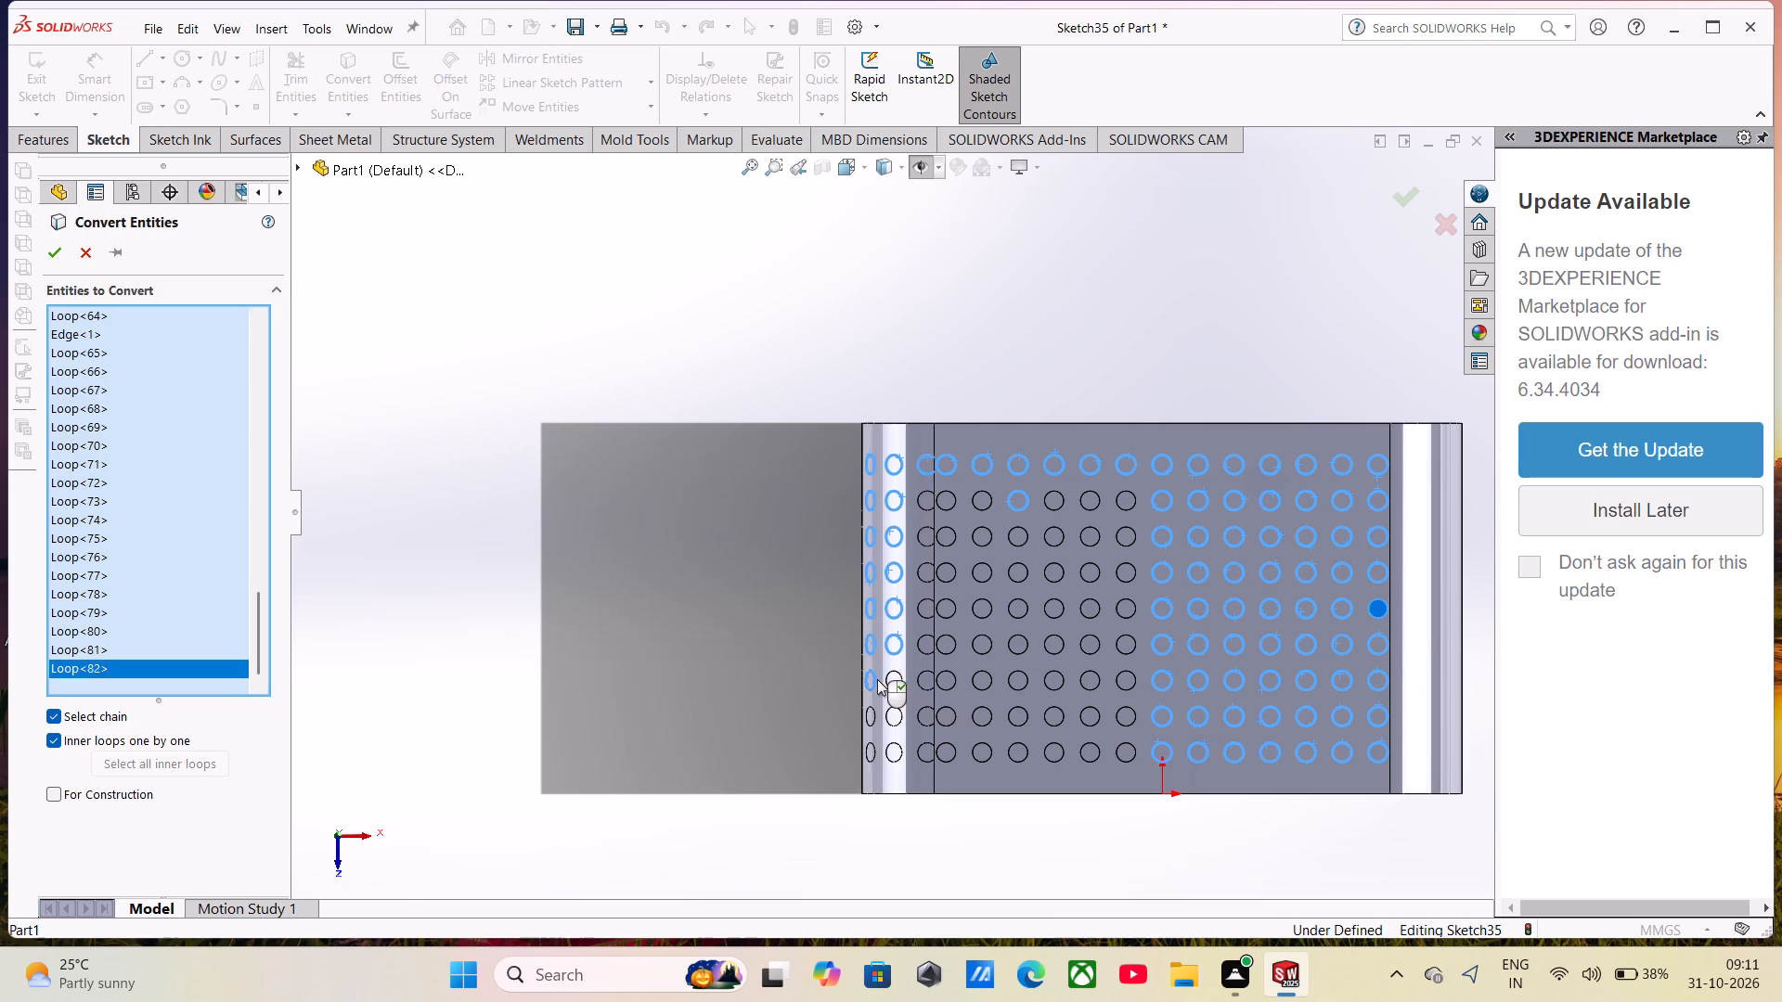
click(898, 676)
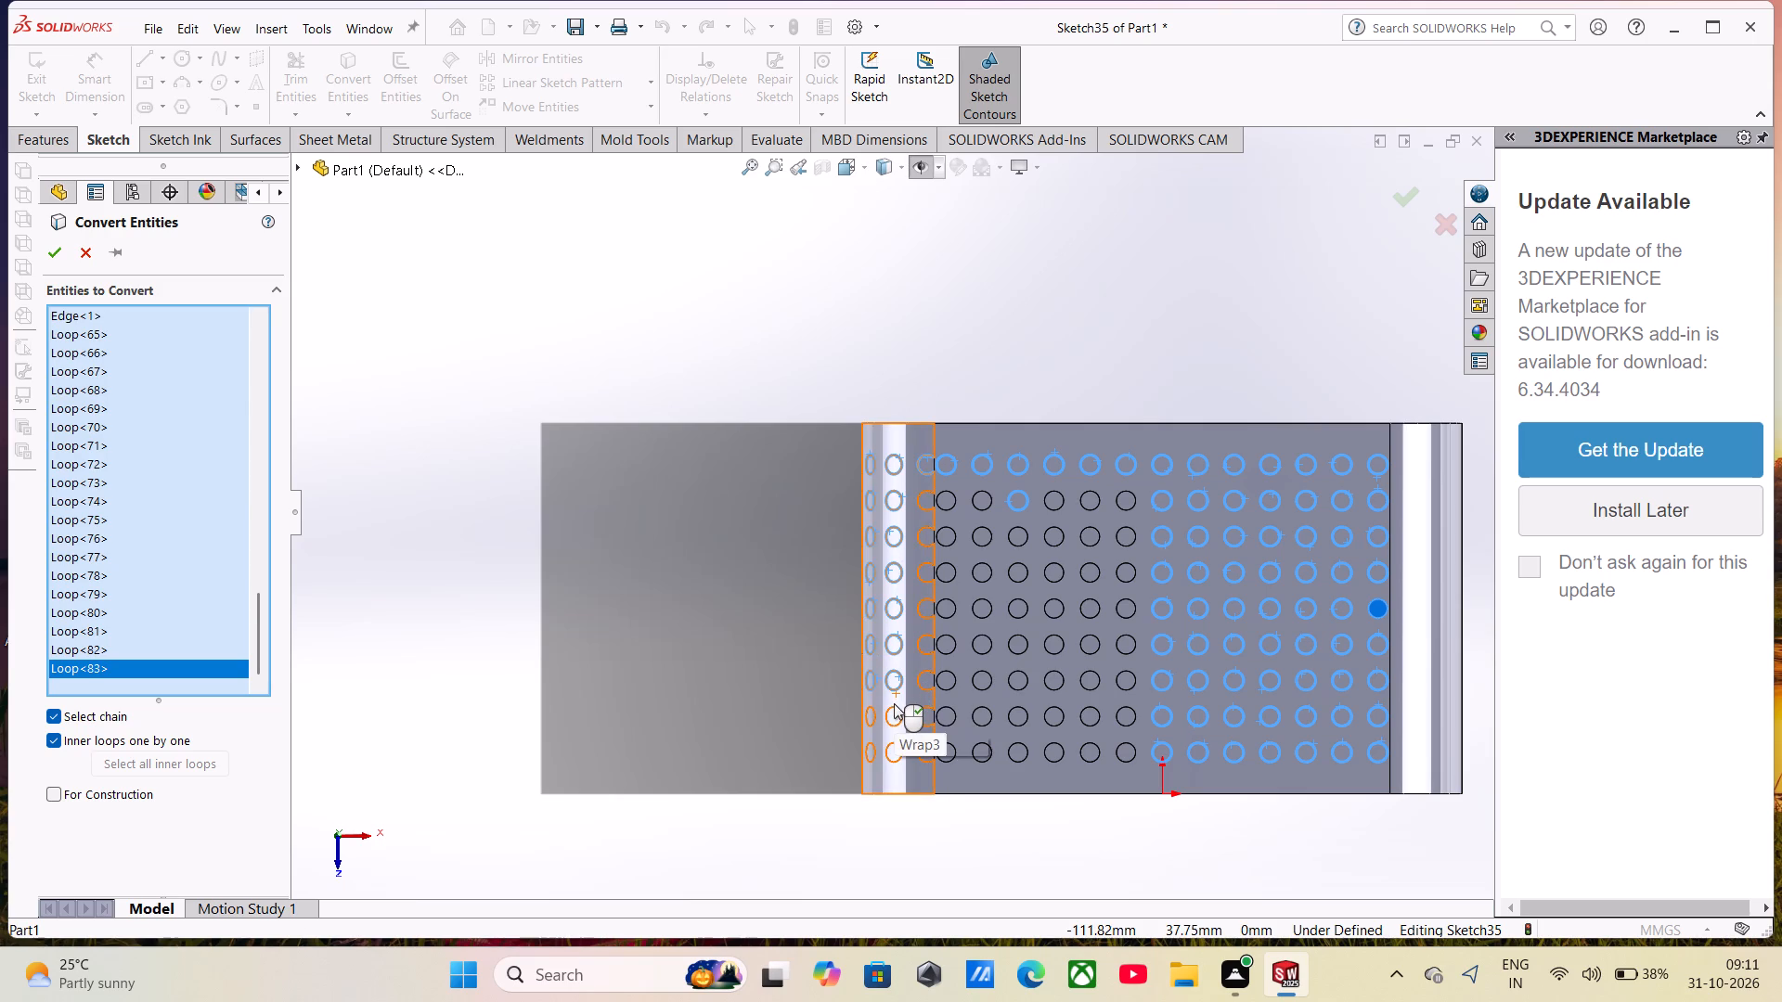
click(894, 705)
click(874, 717)
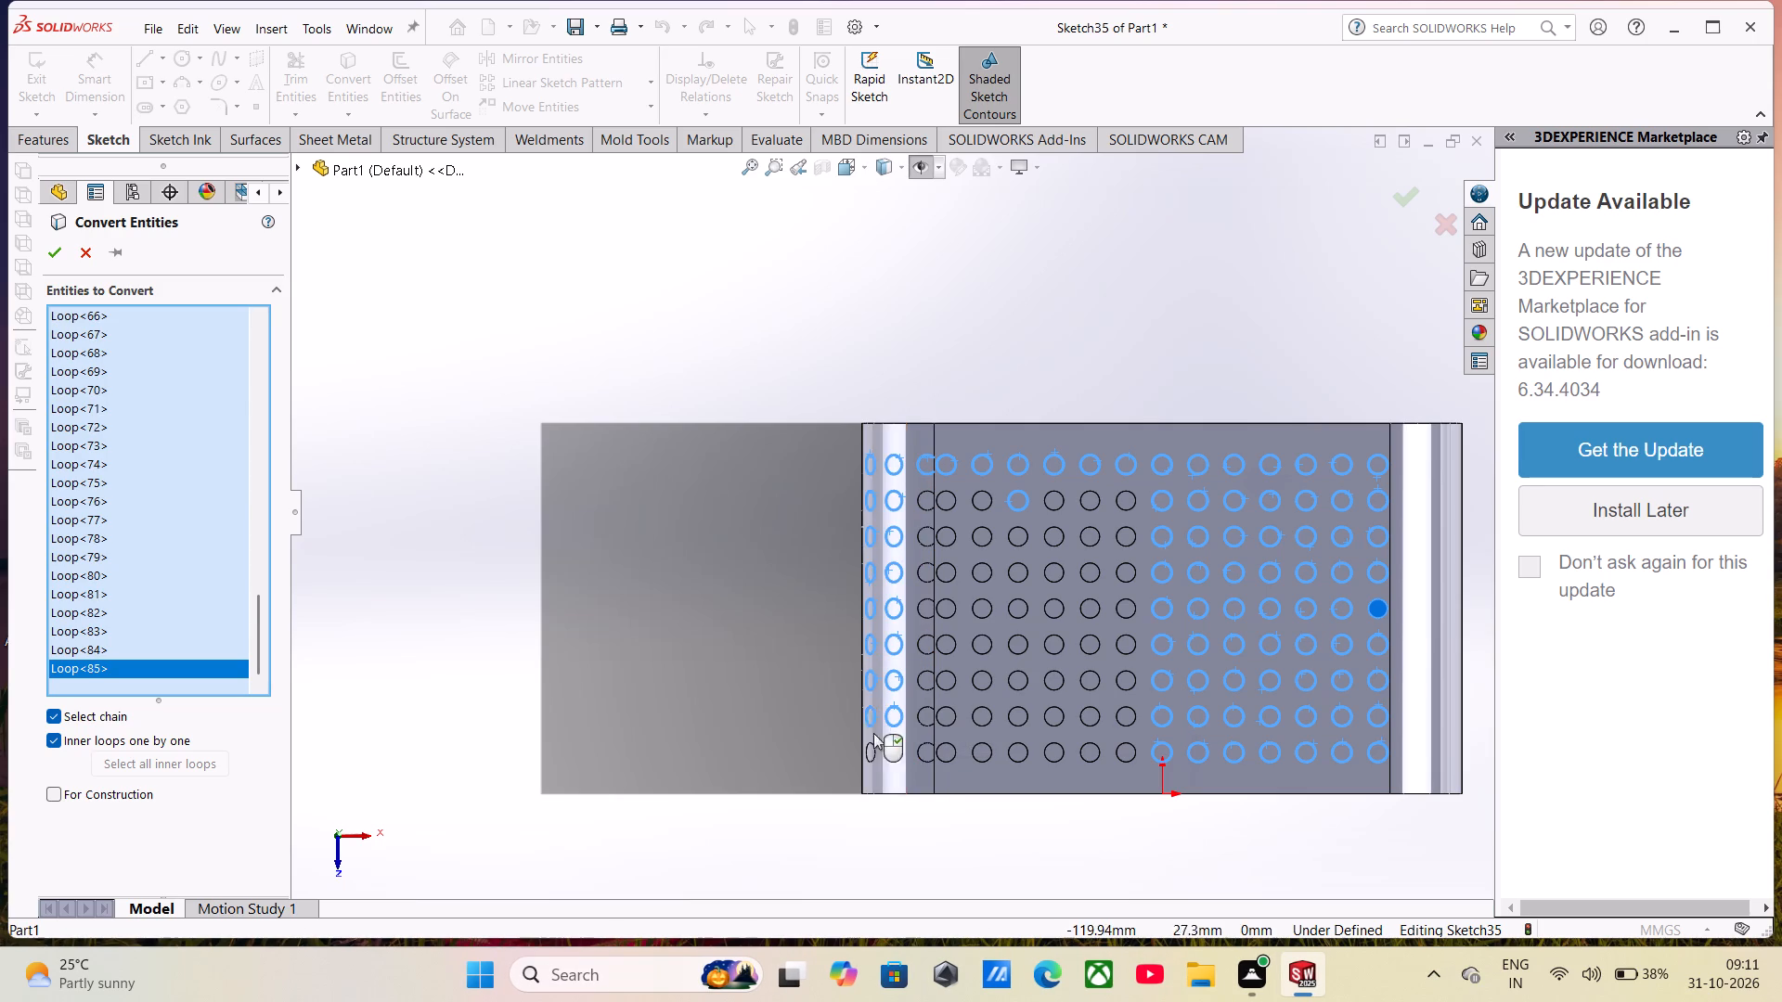
click(872, 744)
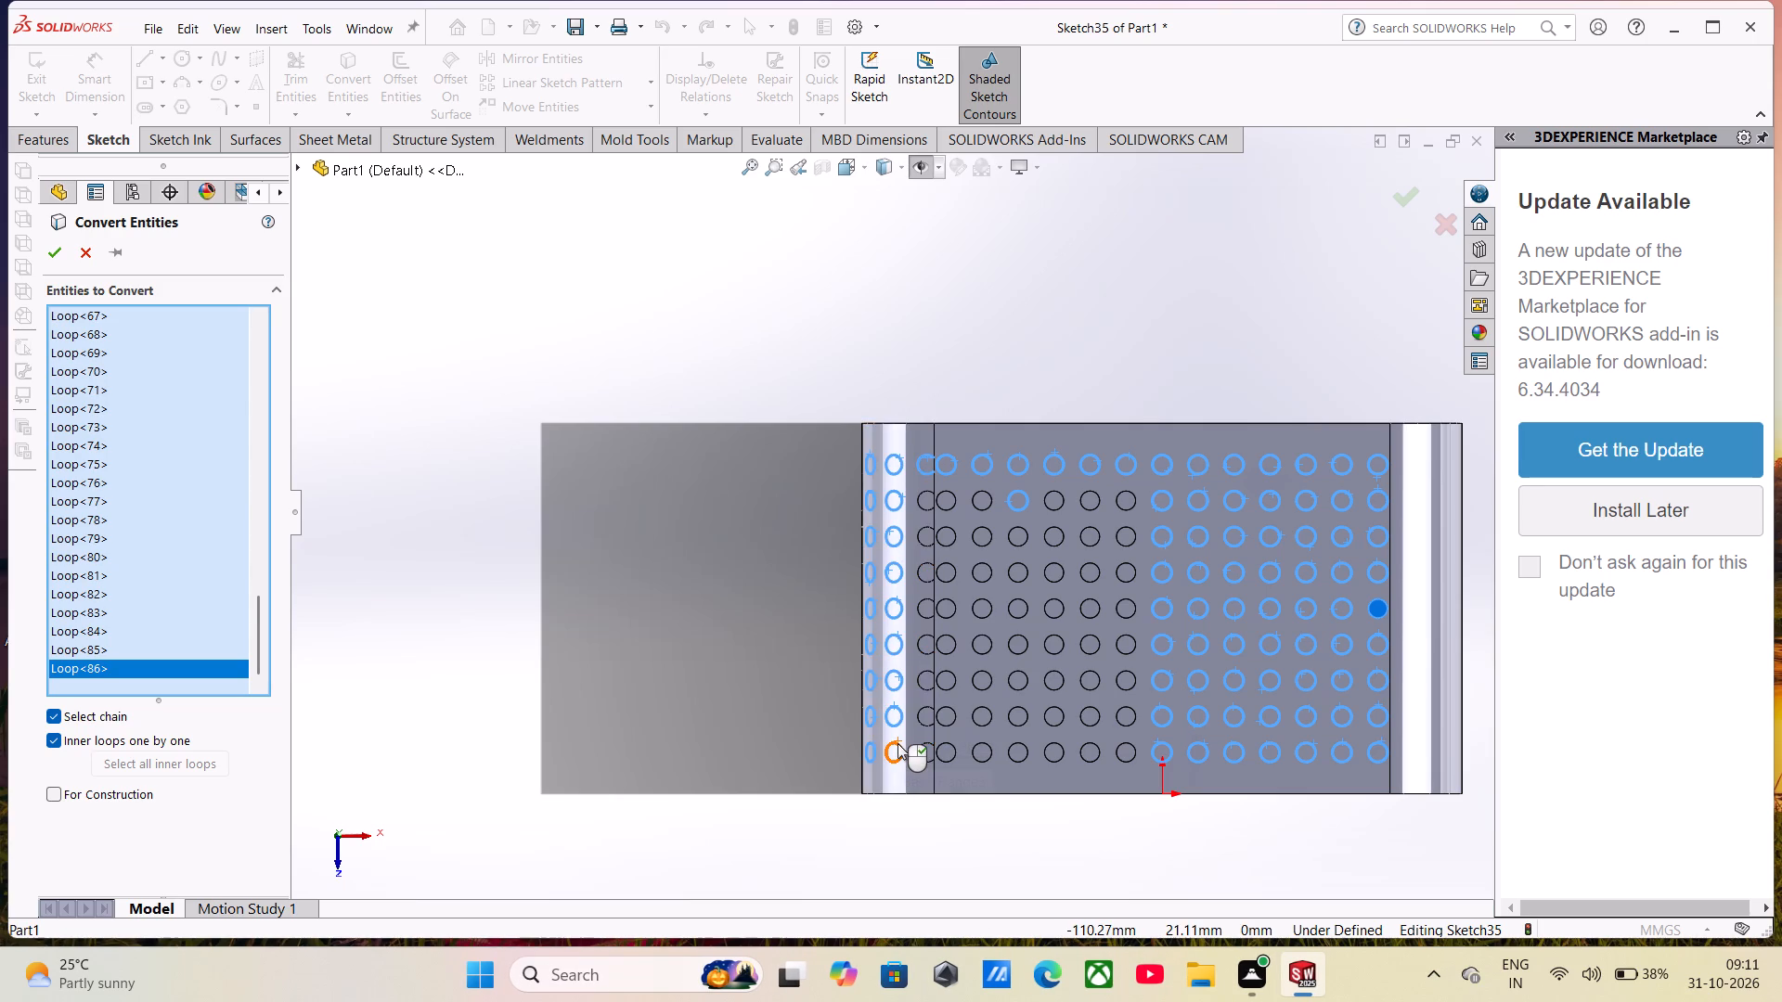
click(897, 743)
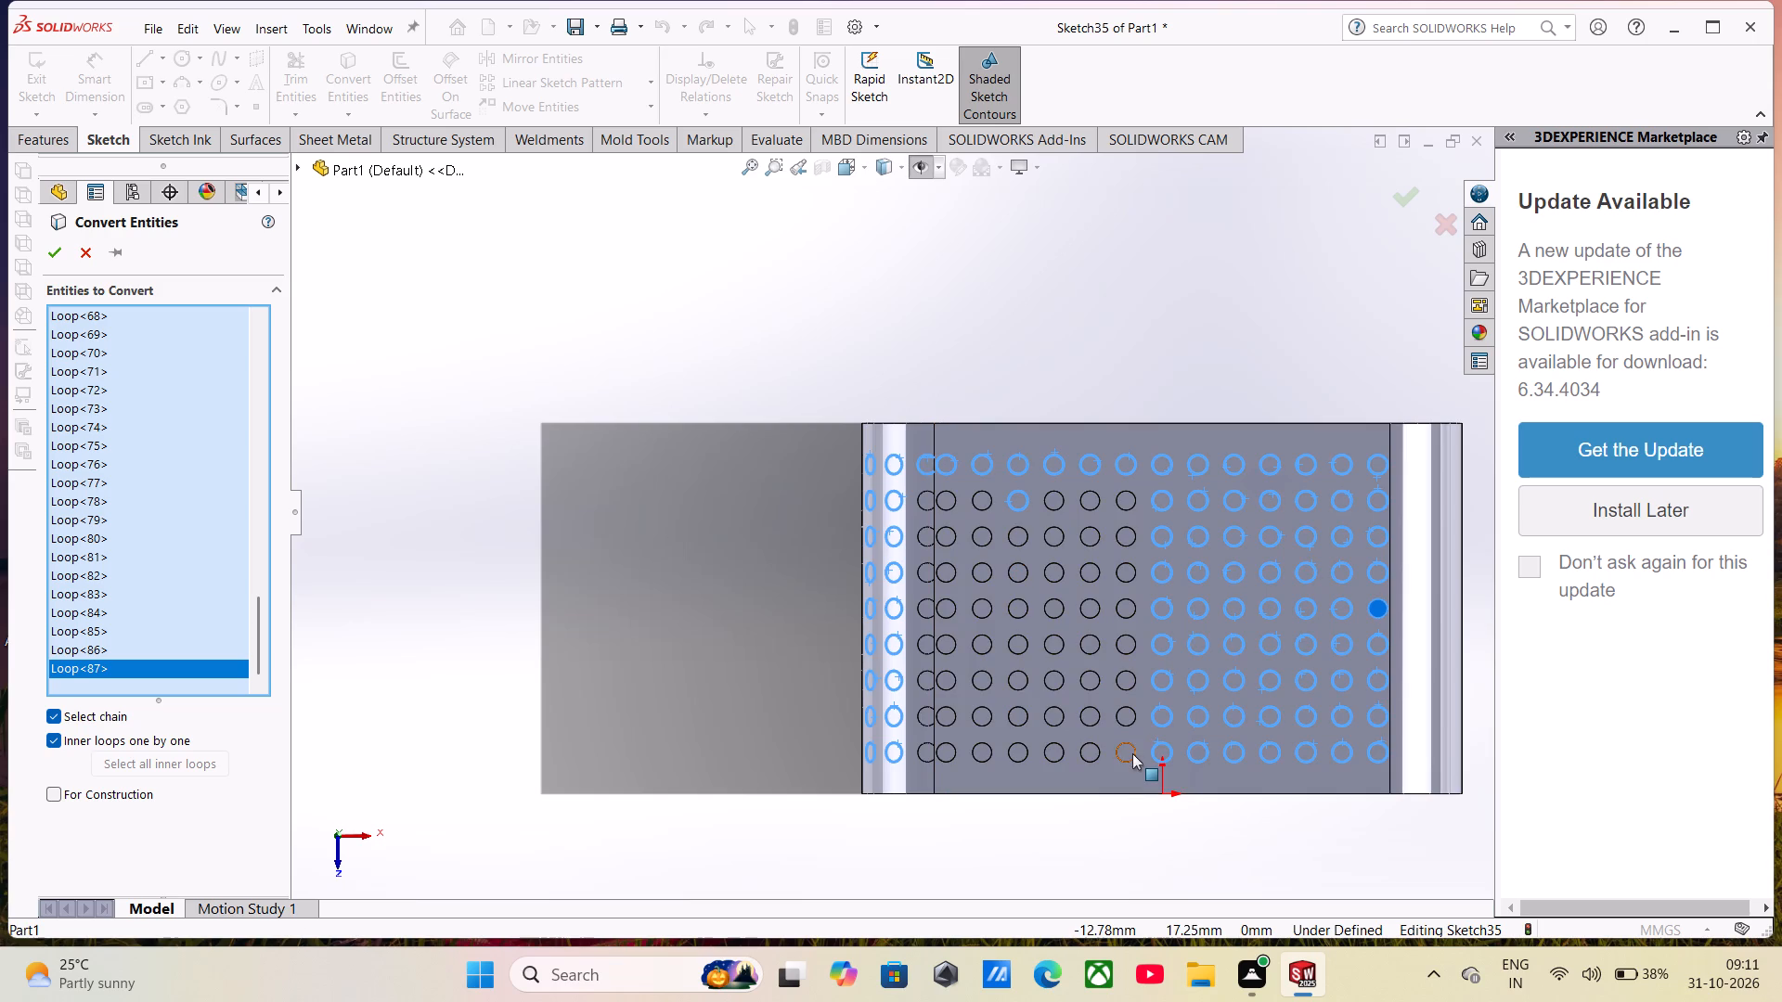
Add the rest of the ninth row to the conversion: six flat-face circles before the origin's column and the bend circle nearest the flat face.
click(1135, 748)
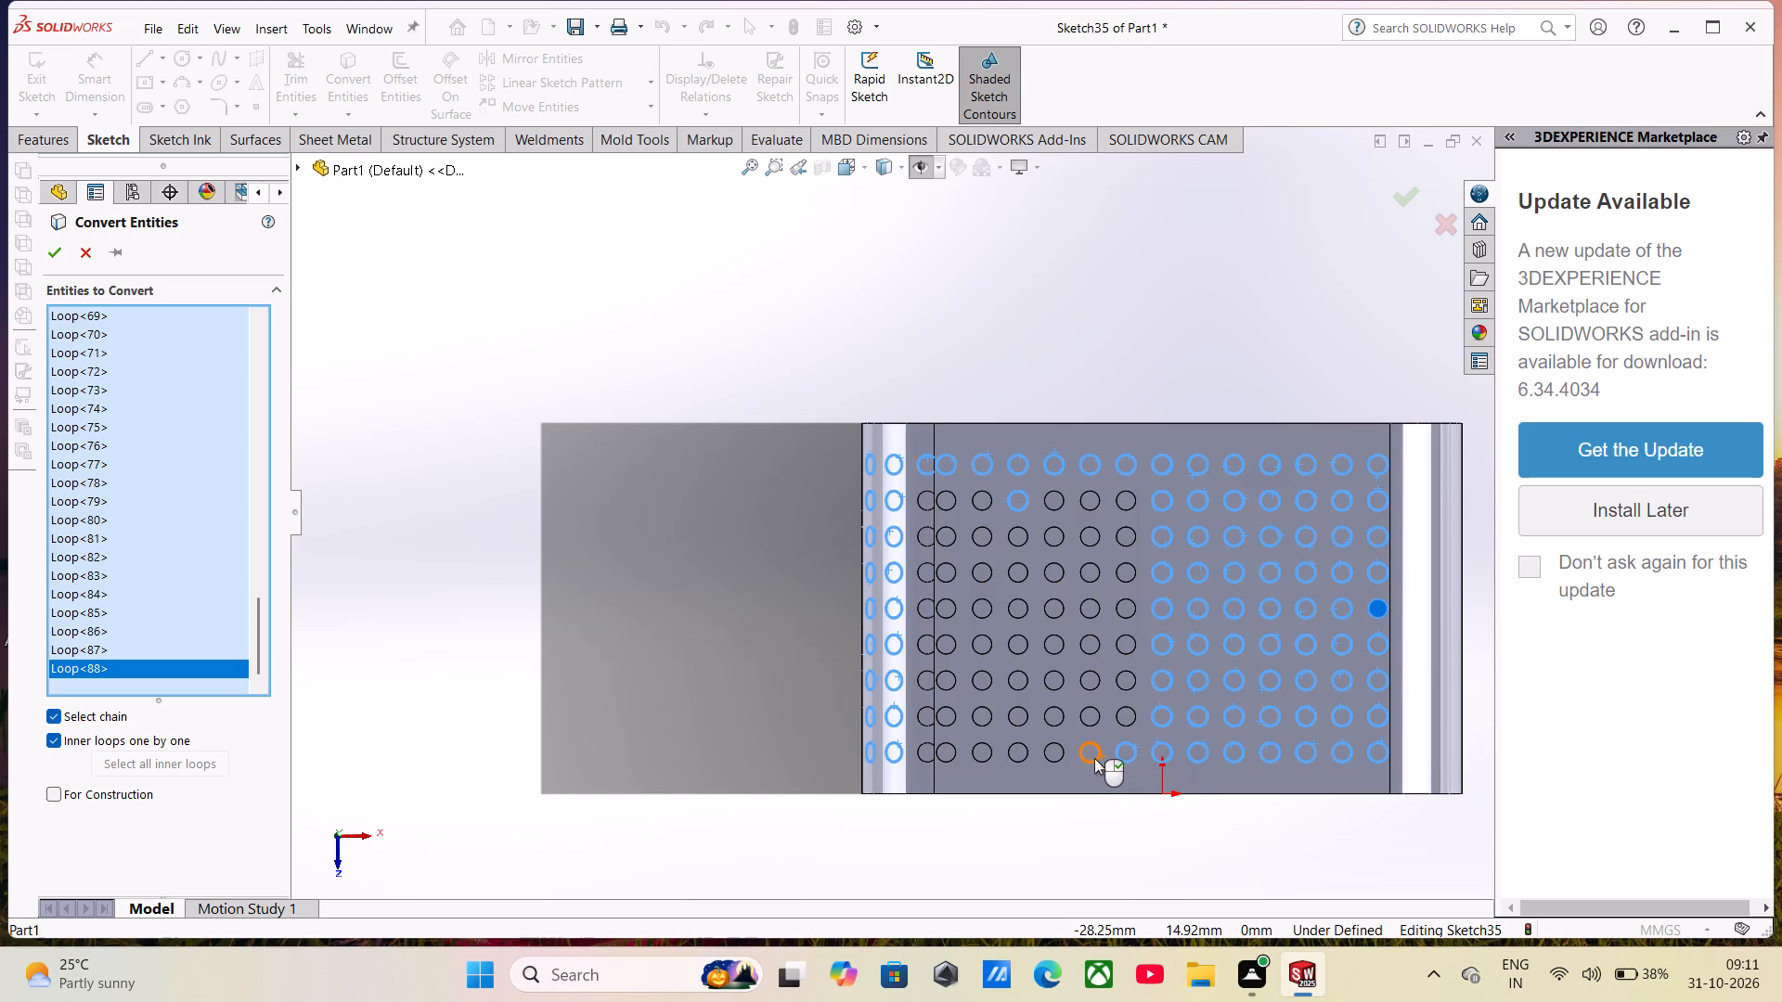
click(1094, 758)
click(1055, 763)
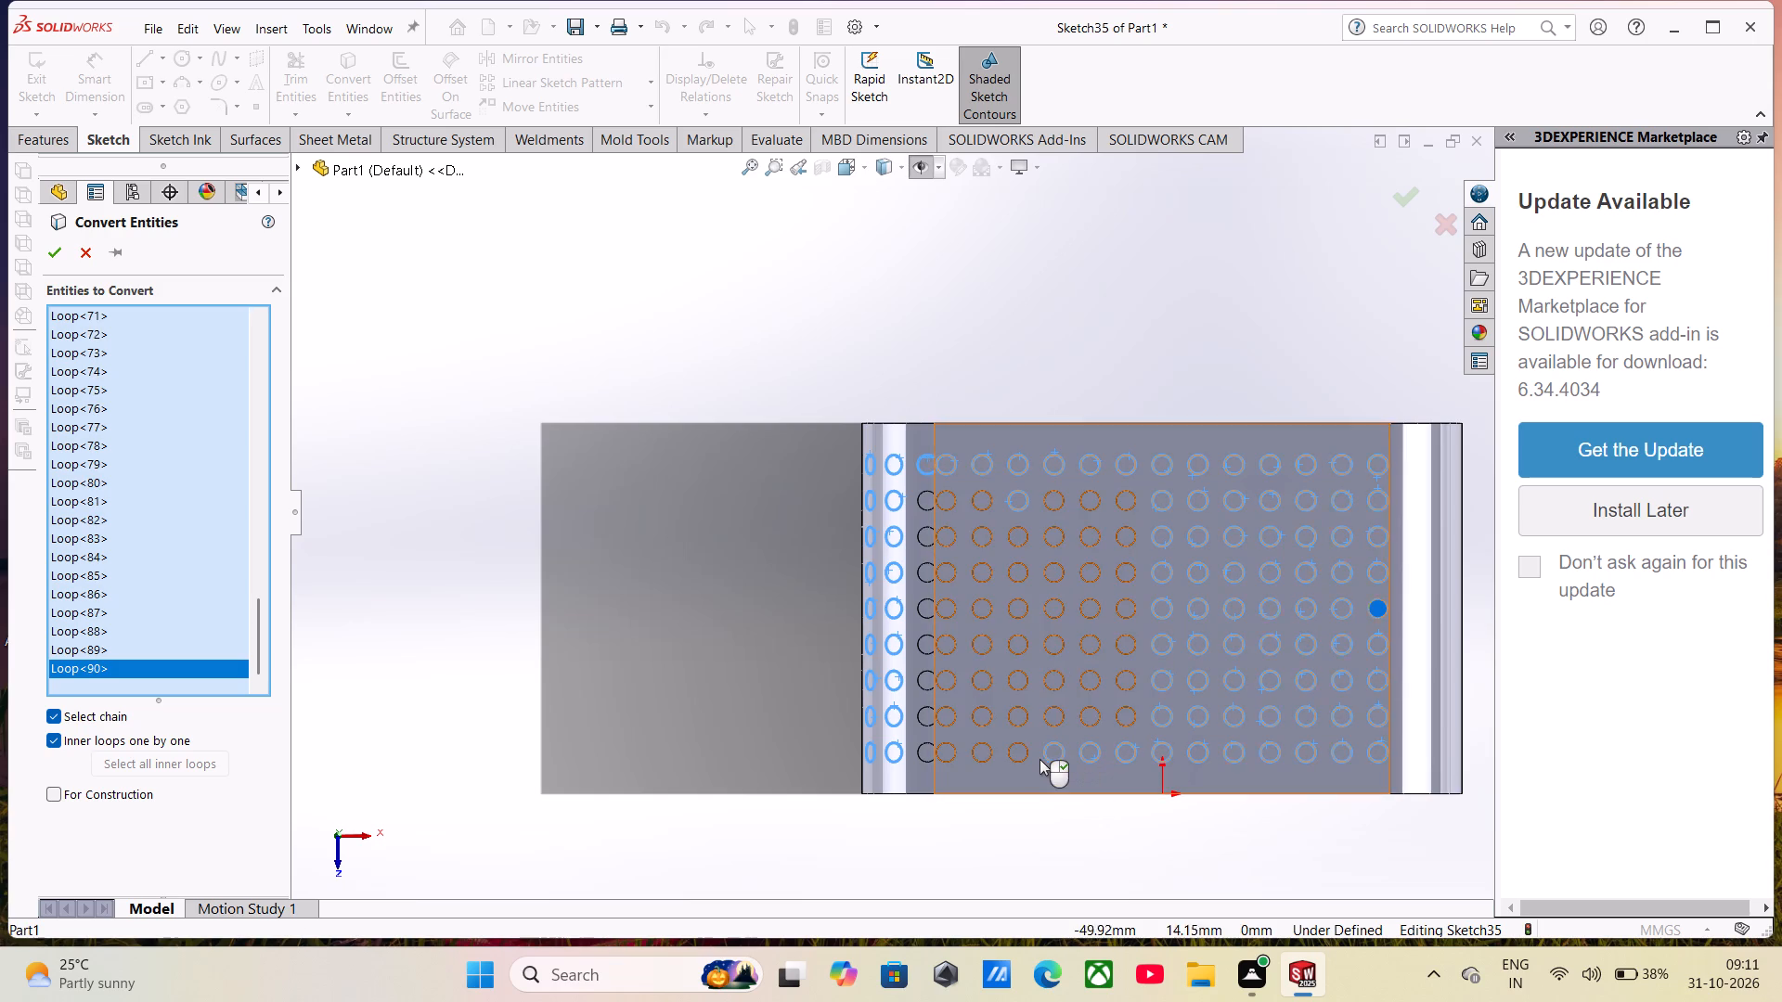
click(1026, 759)
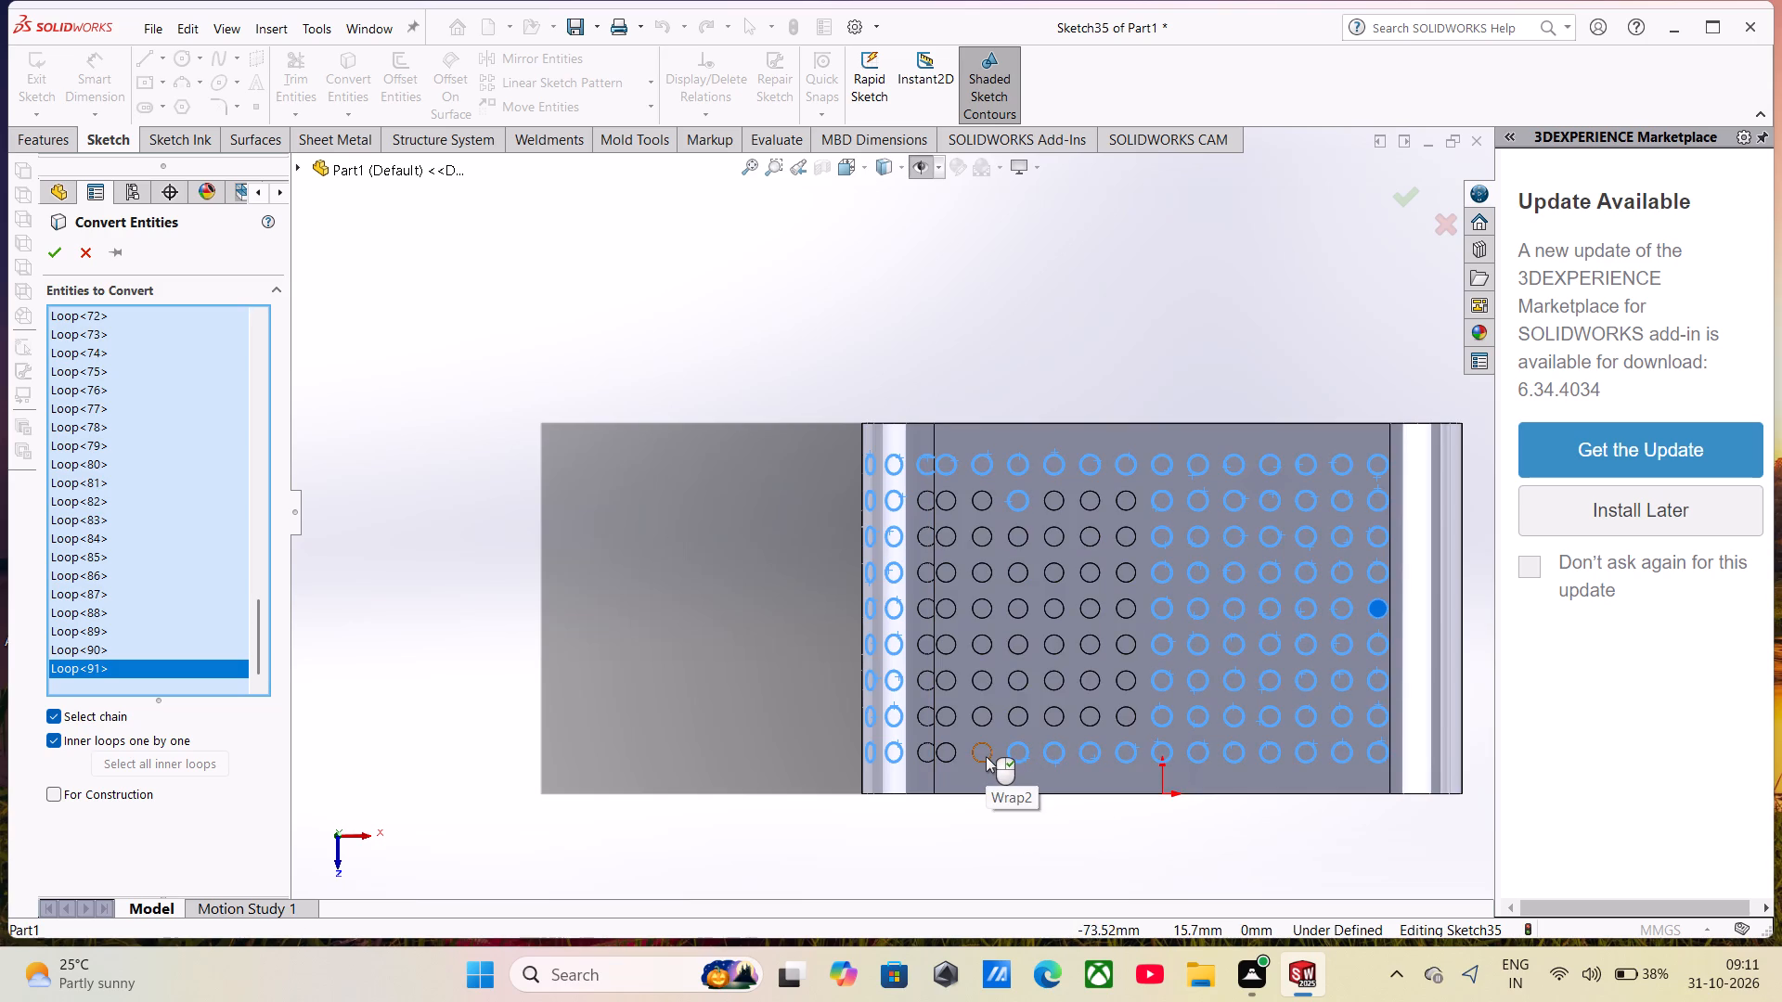
click(988, 760)
click(951, 758)
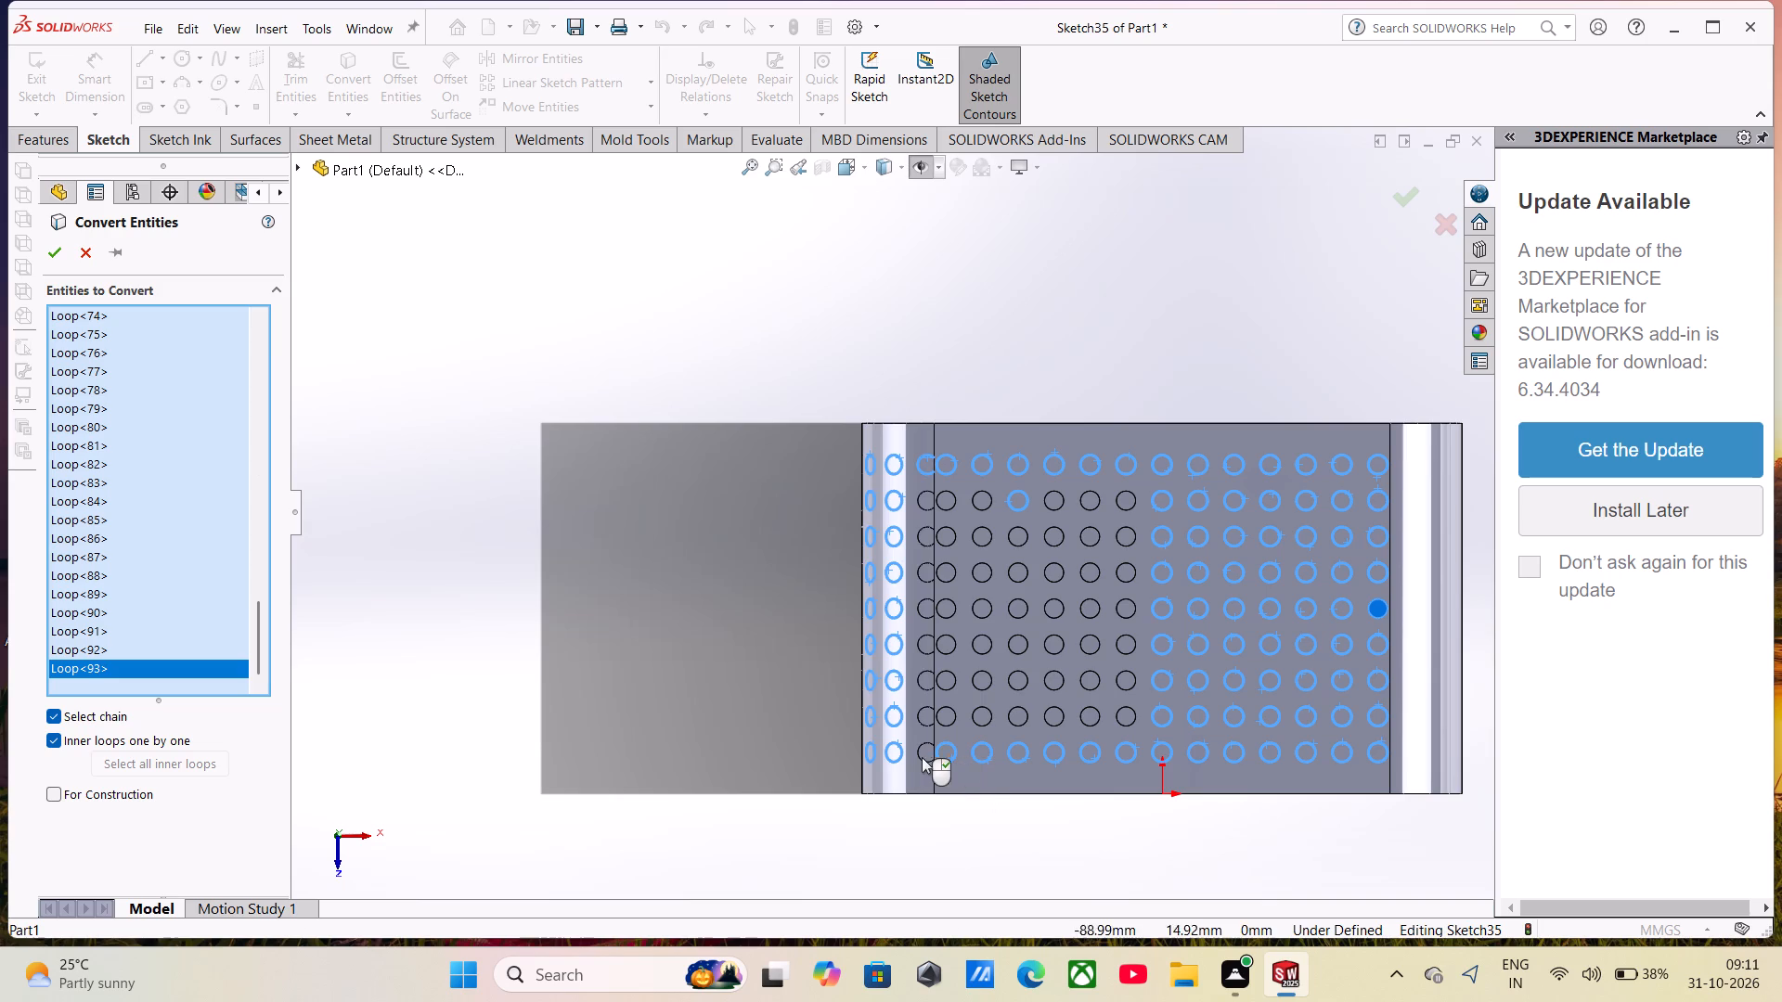
click(919, 760)
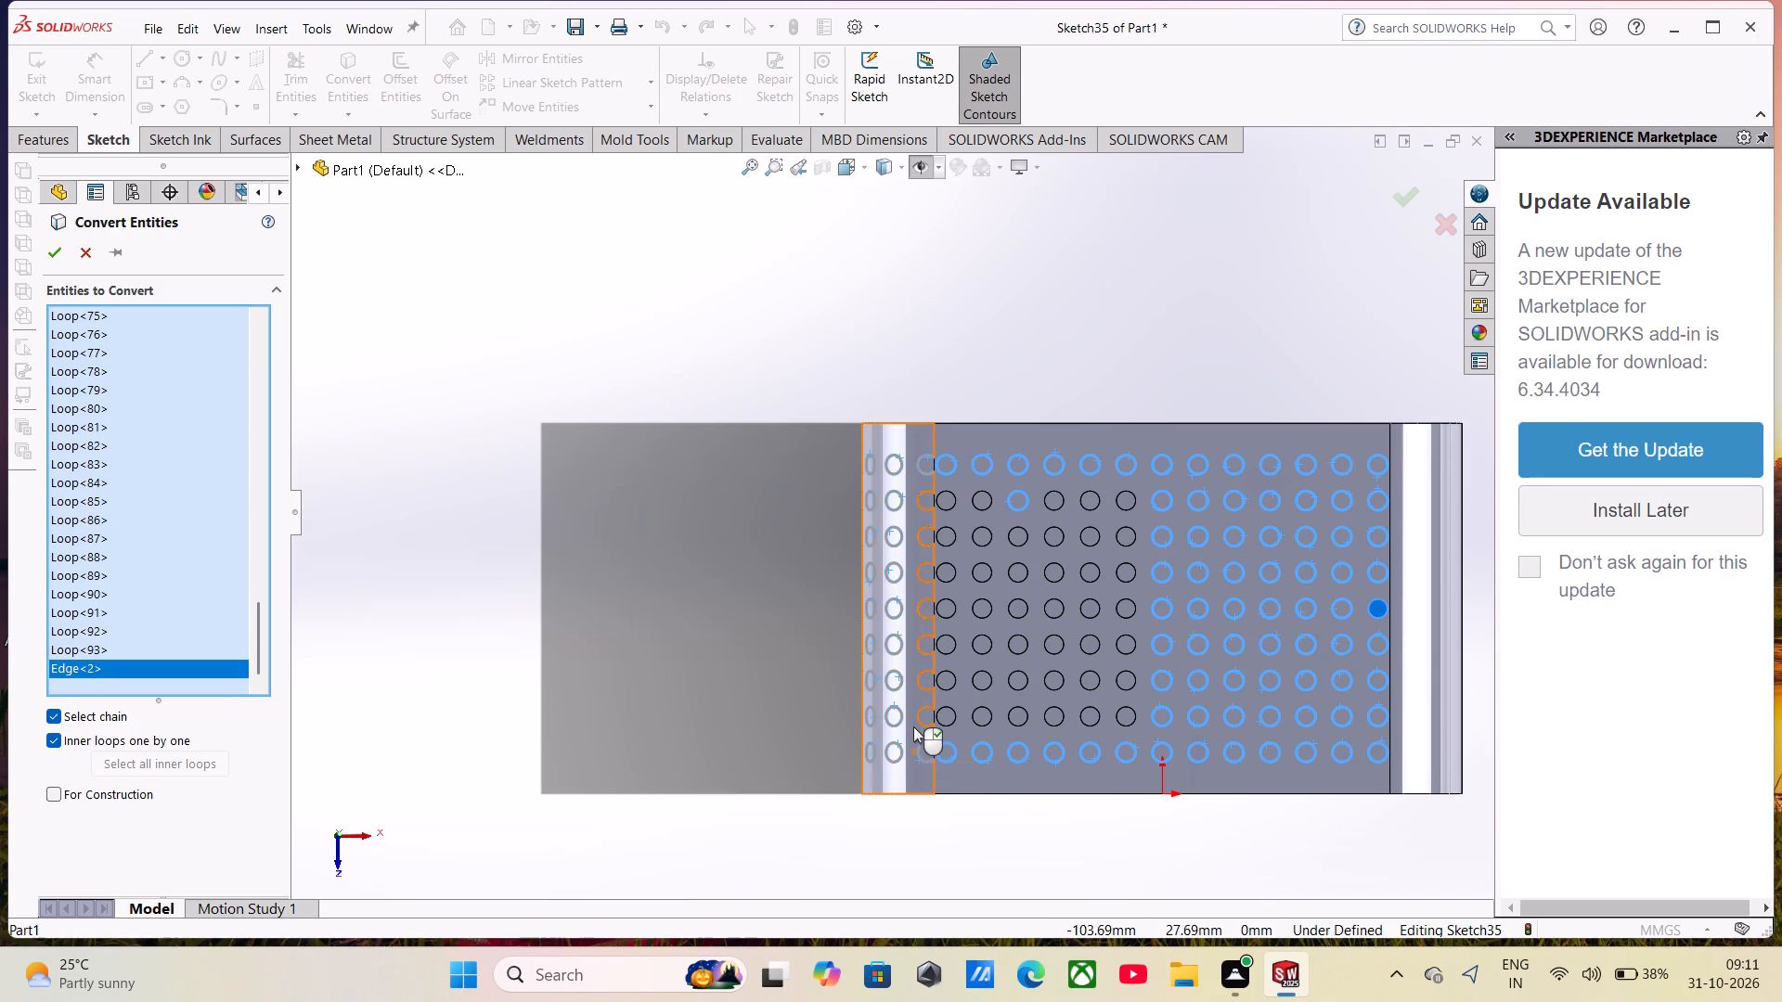
Add the rest of the eighth row to the conversion: the bend circle nearest the flat face and six flat-face circles before the origin's column.
click(920, 721)
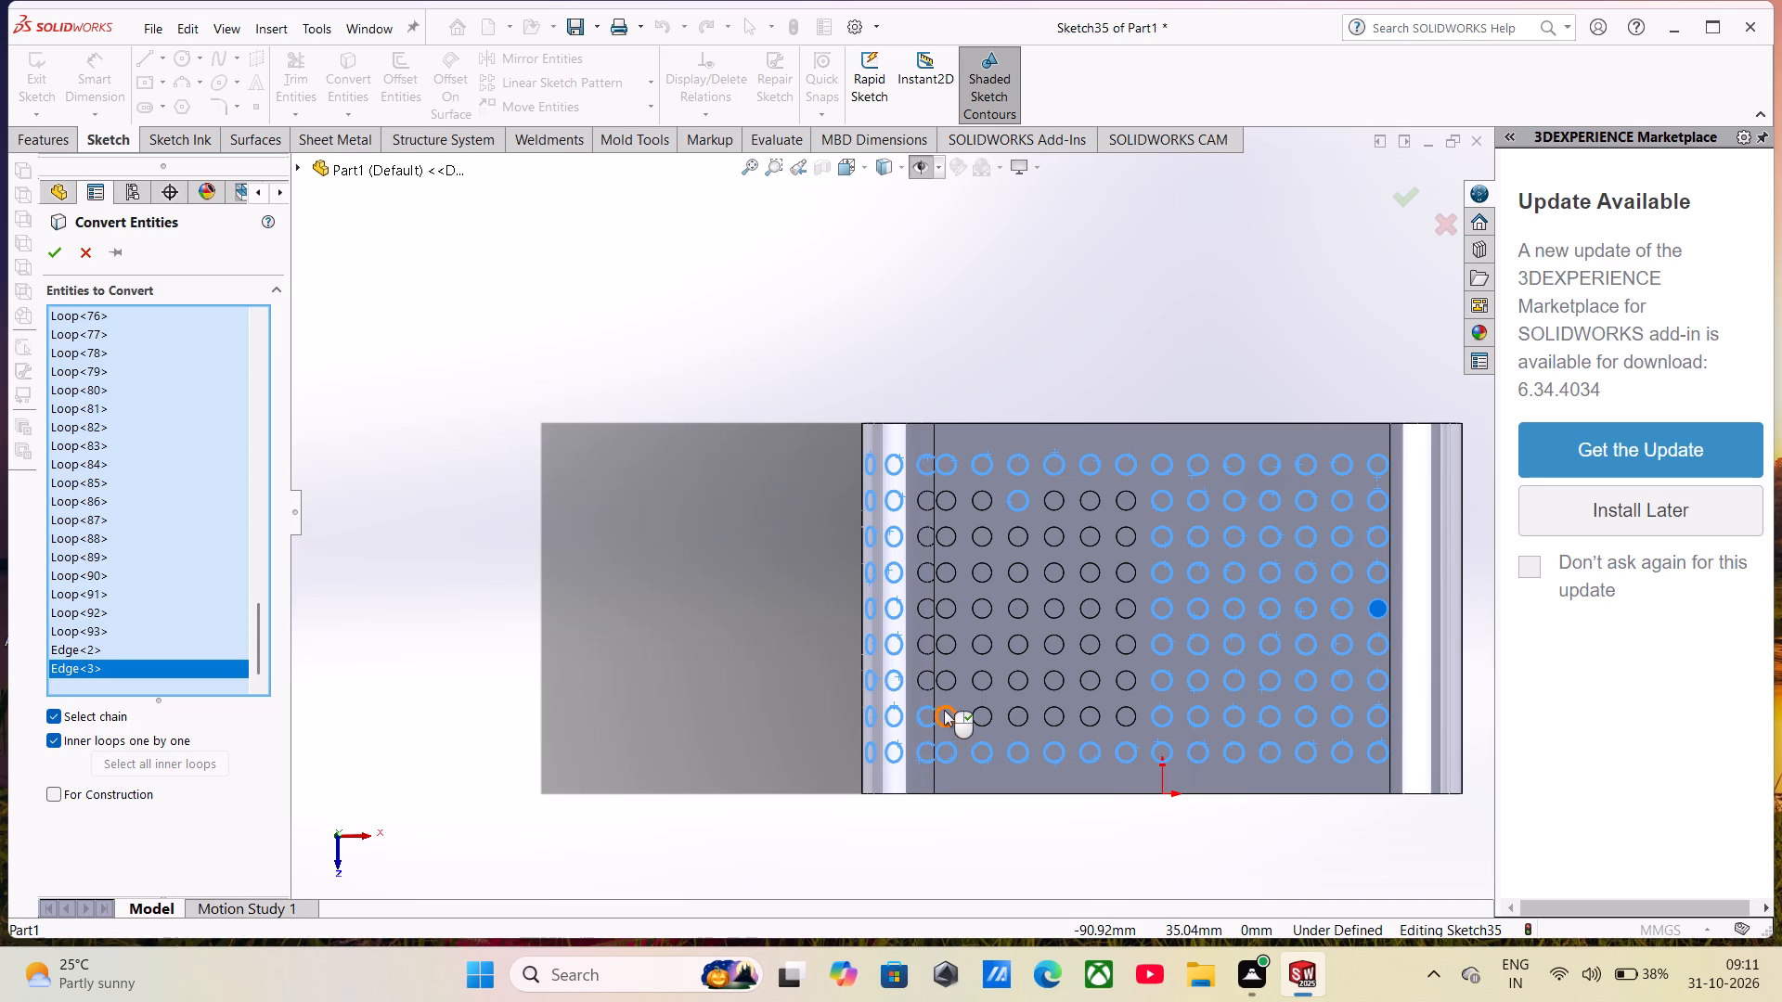
click(944, 710)
click(987, 707)
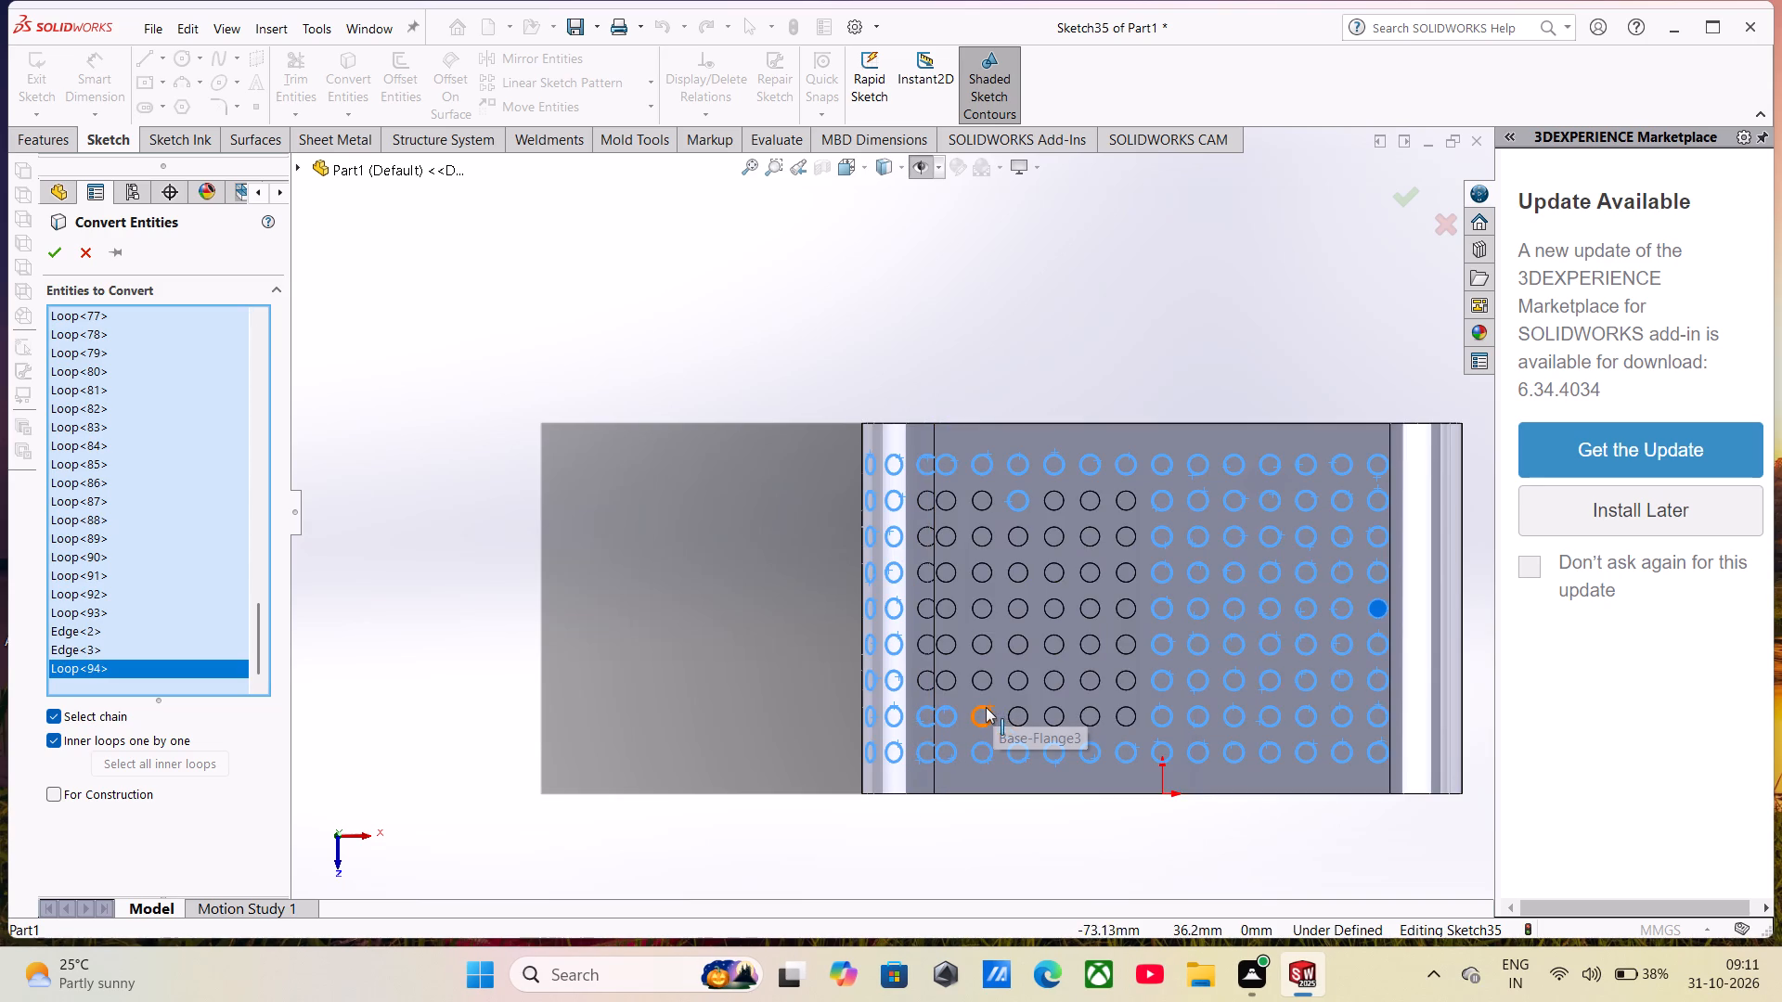
click(1014, 706)
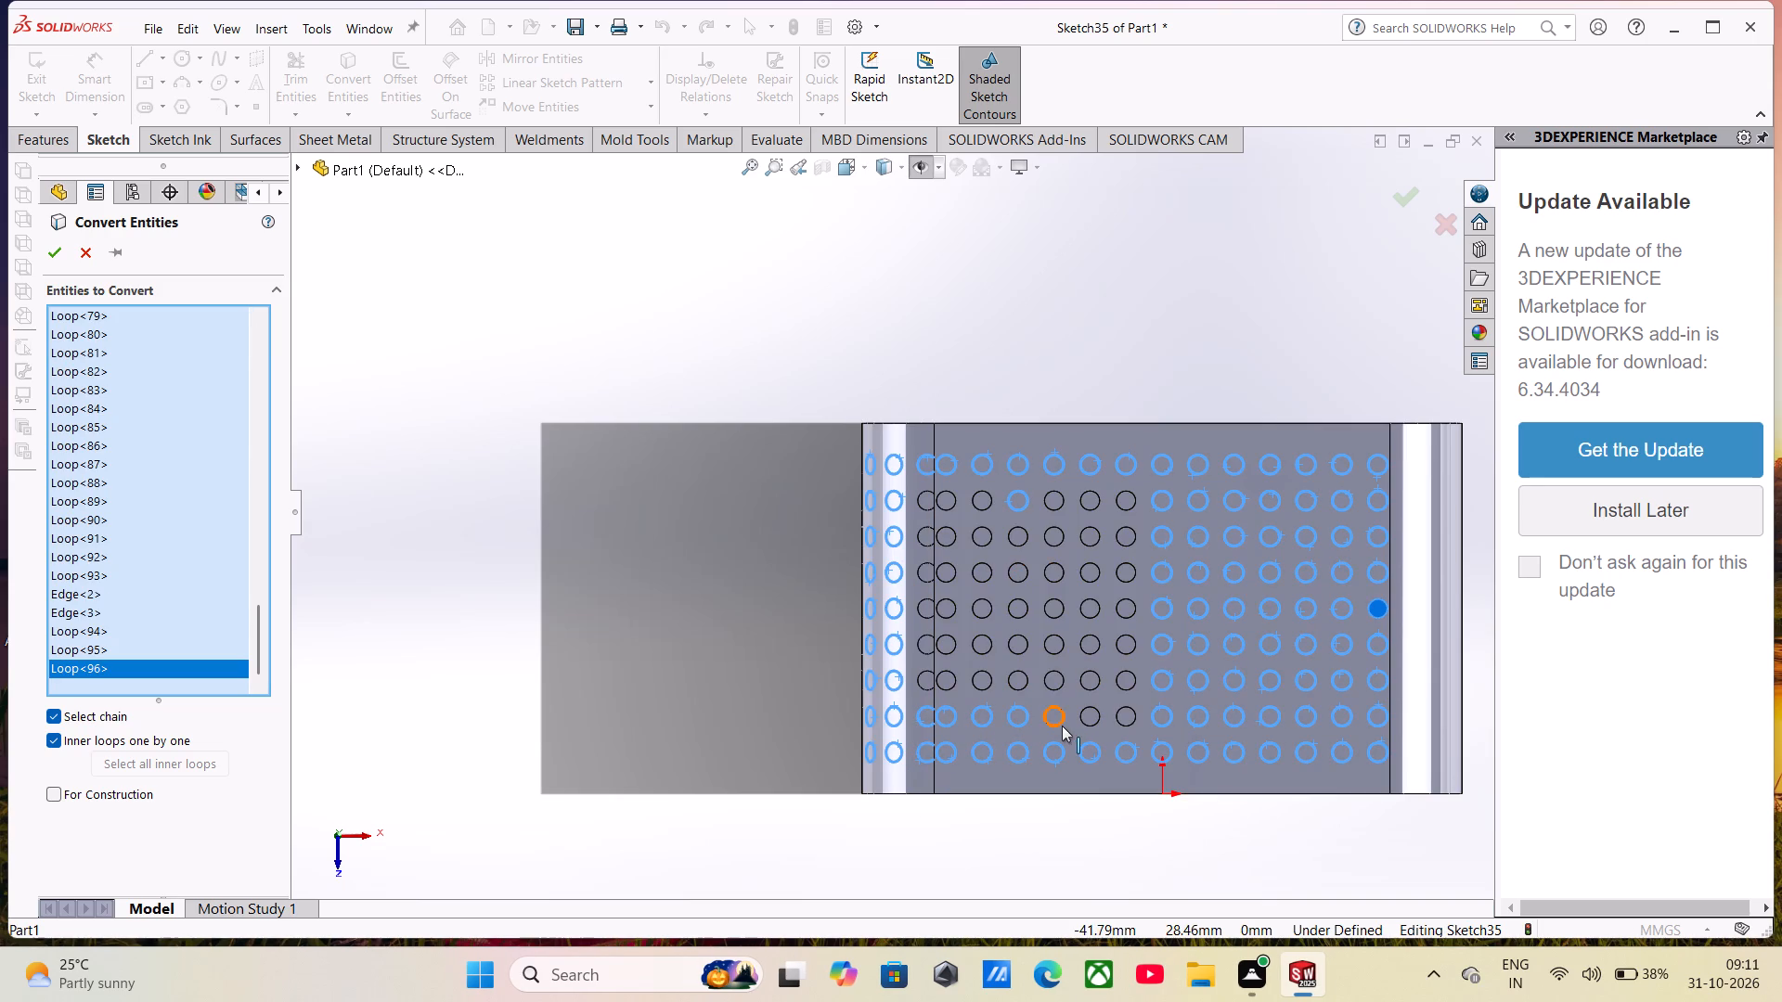
click(1062, 726)
click(1084, 708)
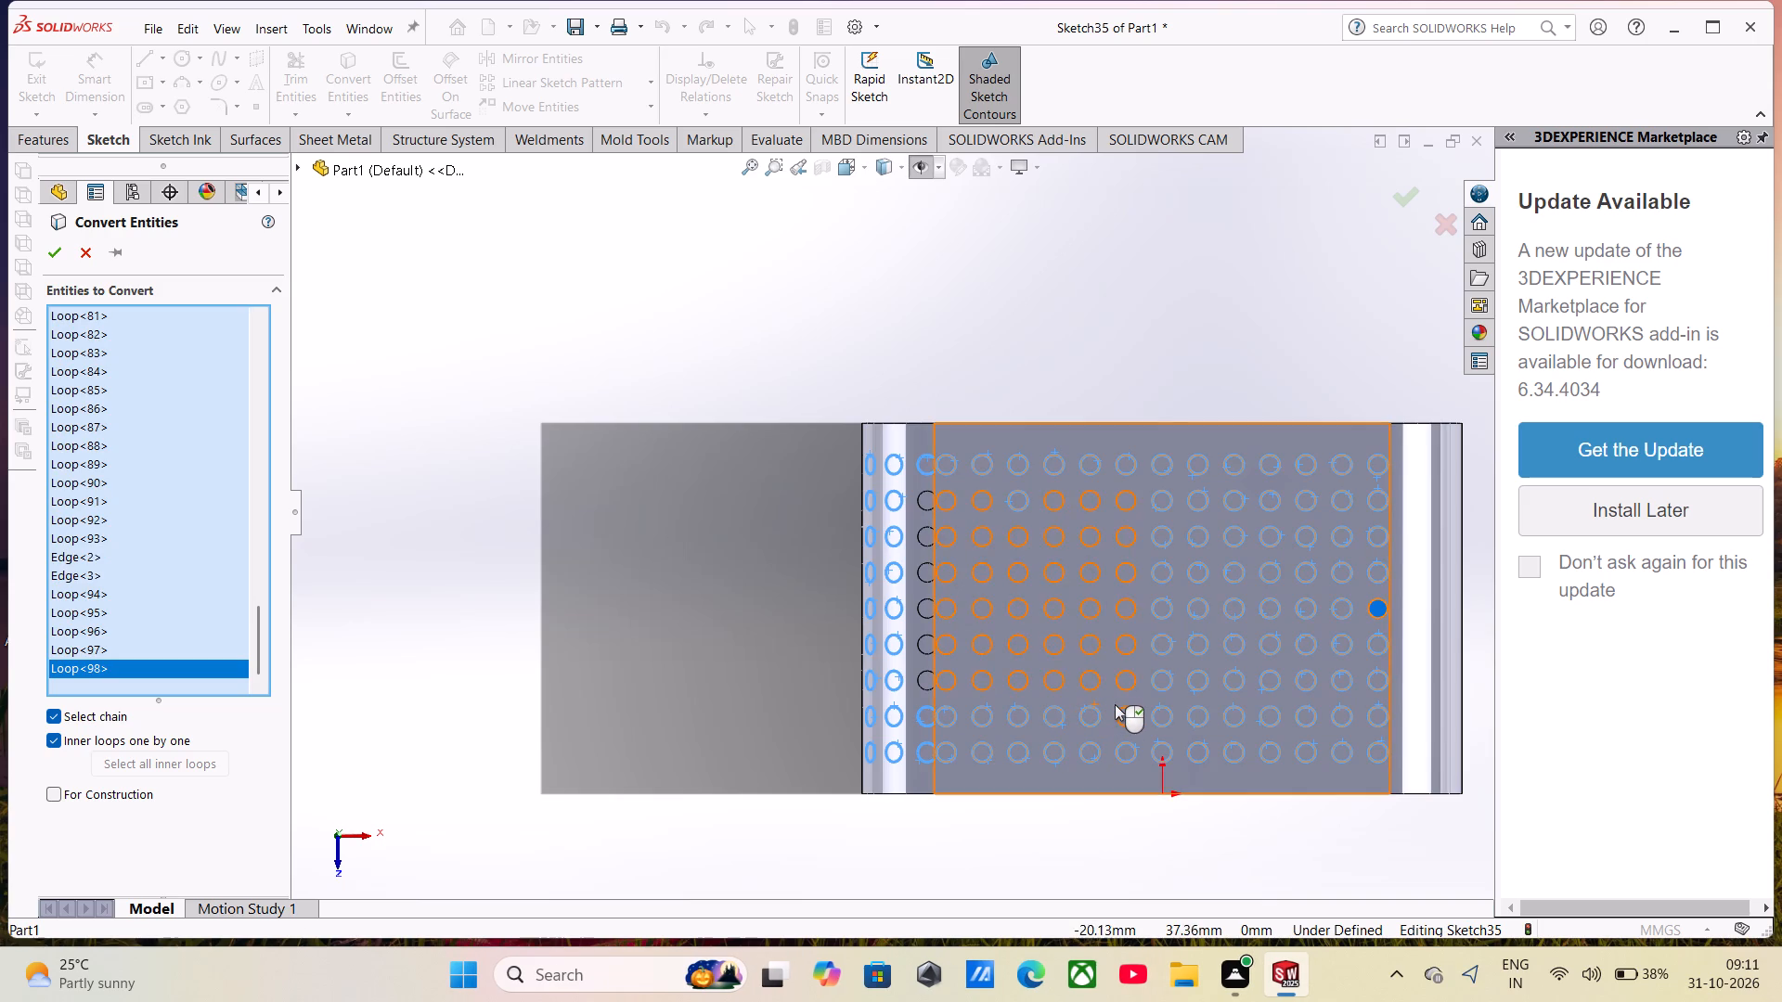
click(1122, 706)
Add the second- to seventh-row circles of the two columns before the origin's column, skipping the sixth-row circle beside the origin's column.
click(1118, 688)
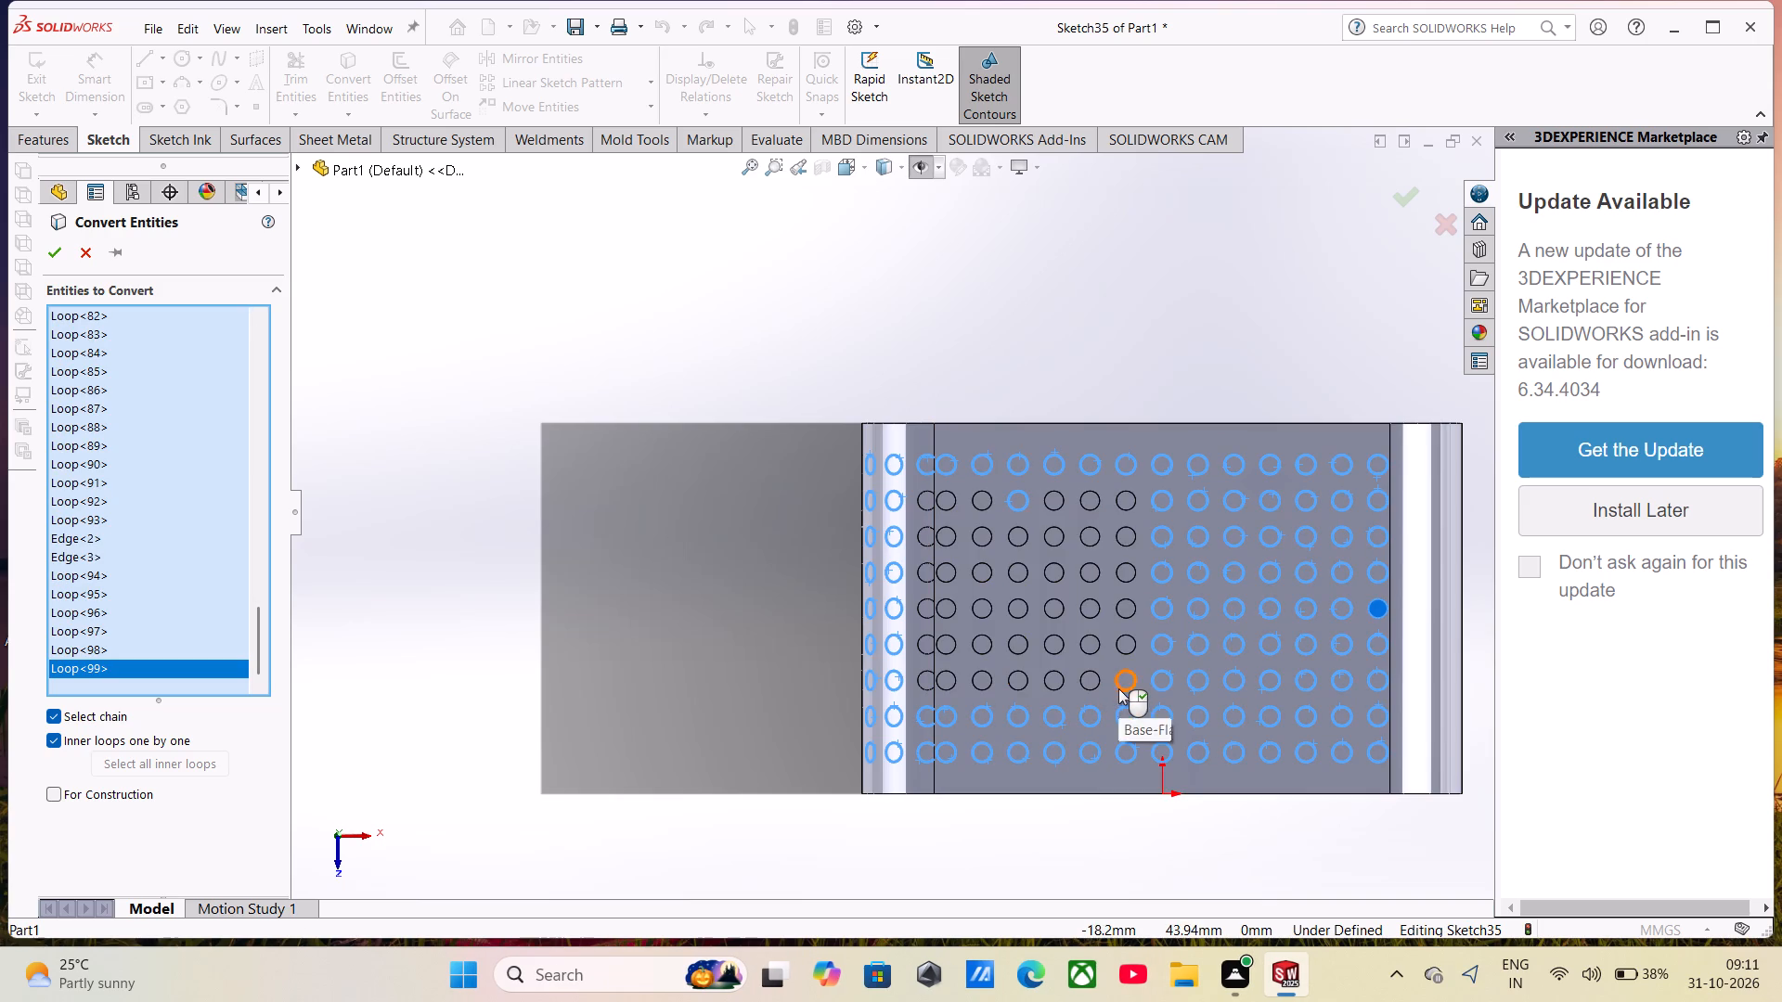
click(1086, 673)
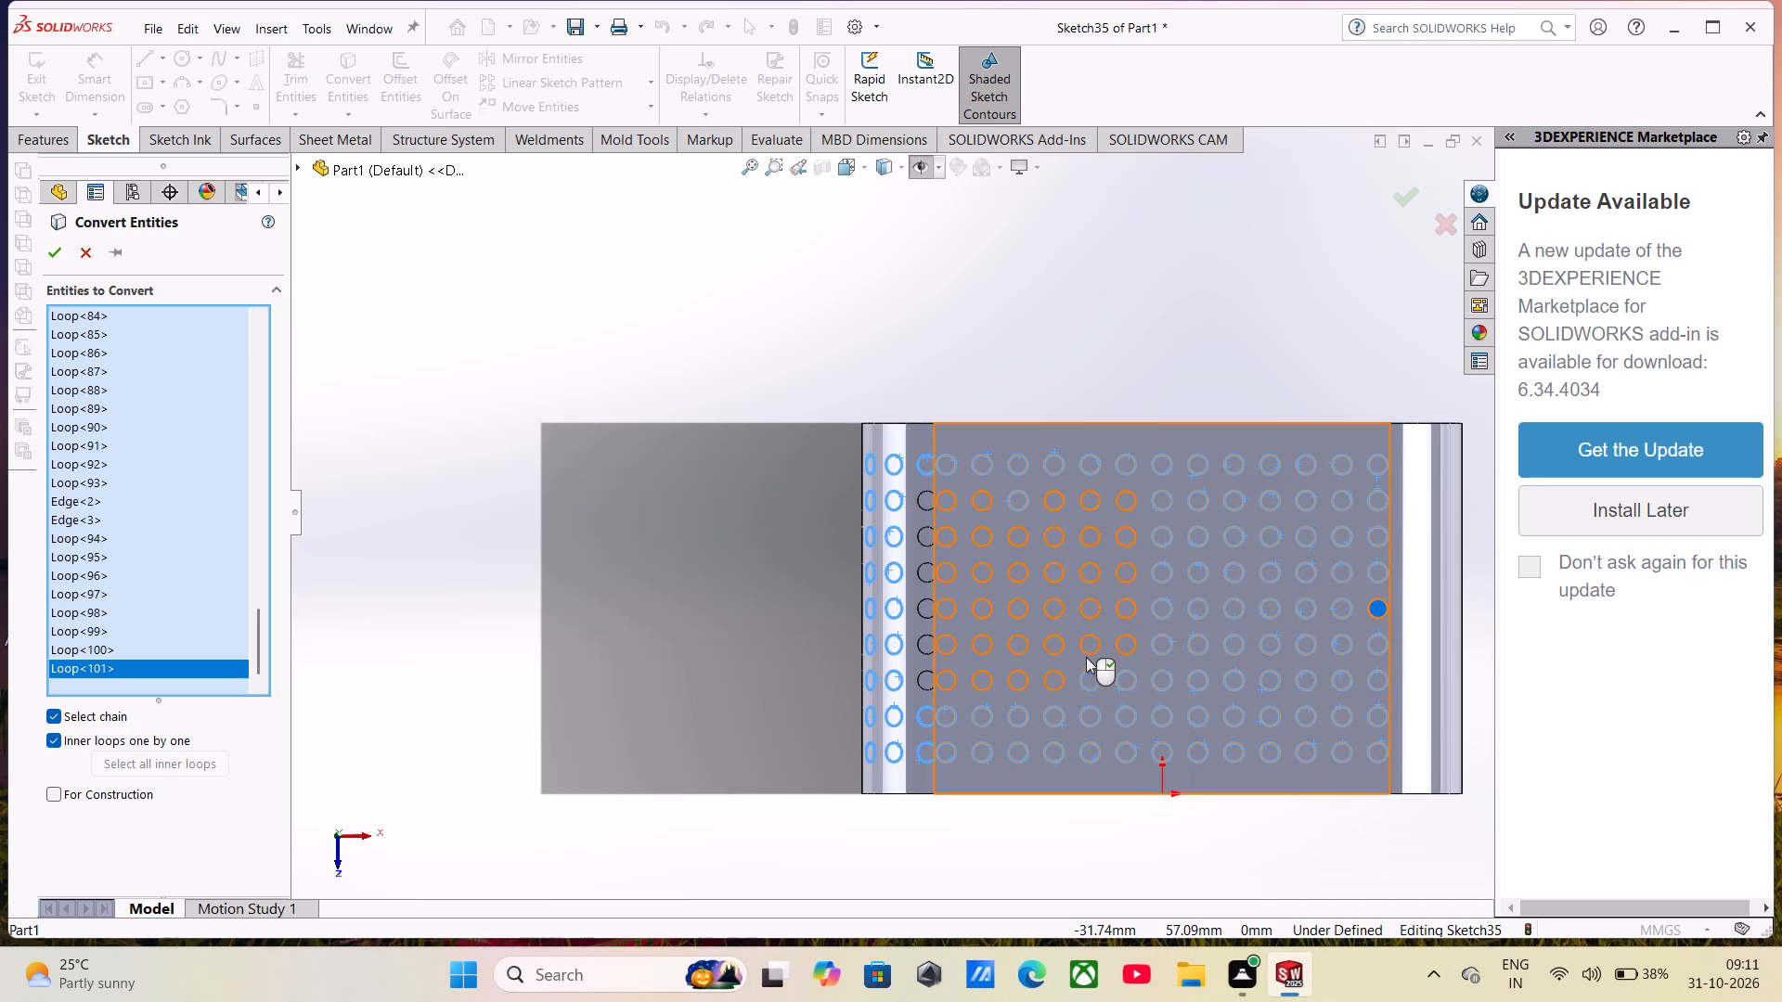
click(1086, 654)
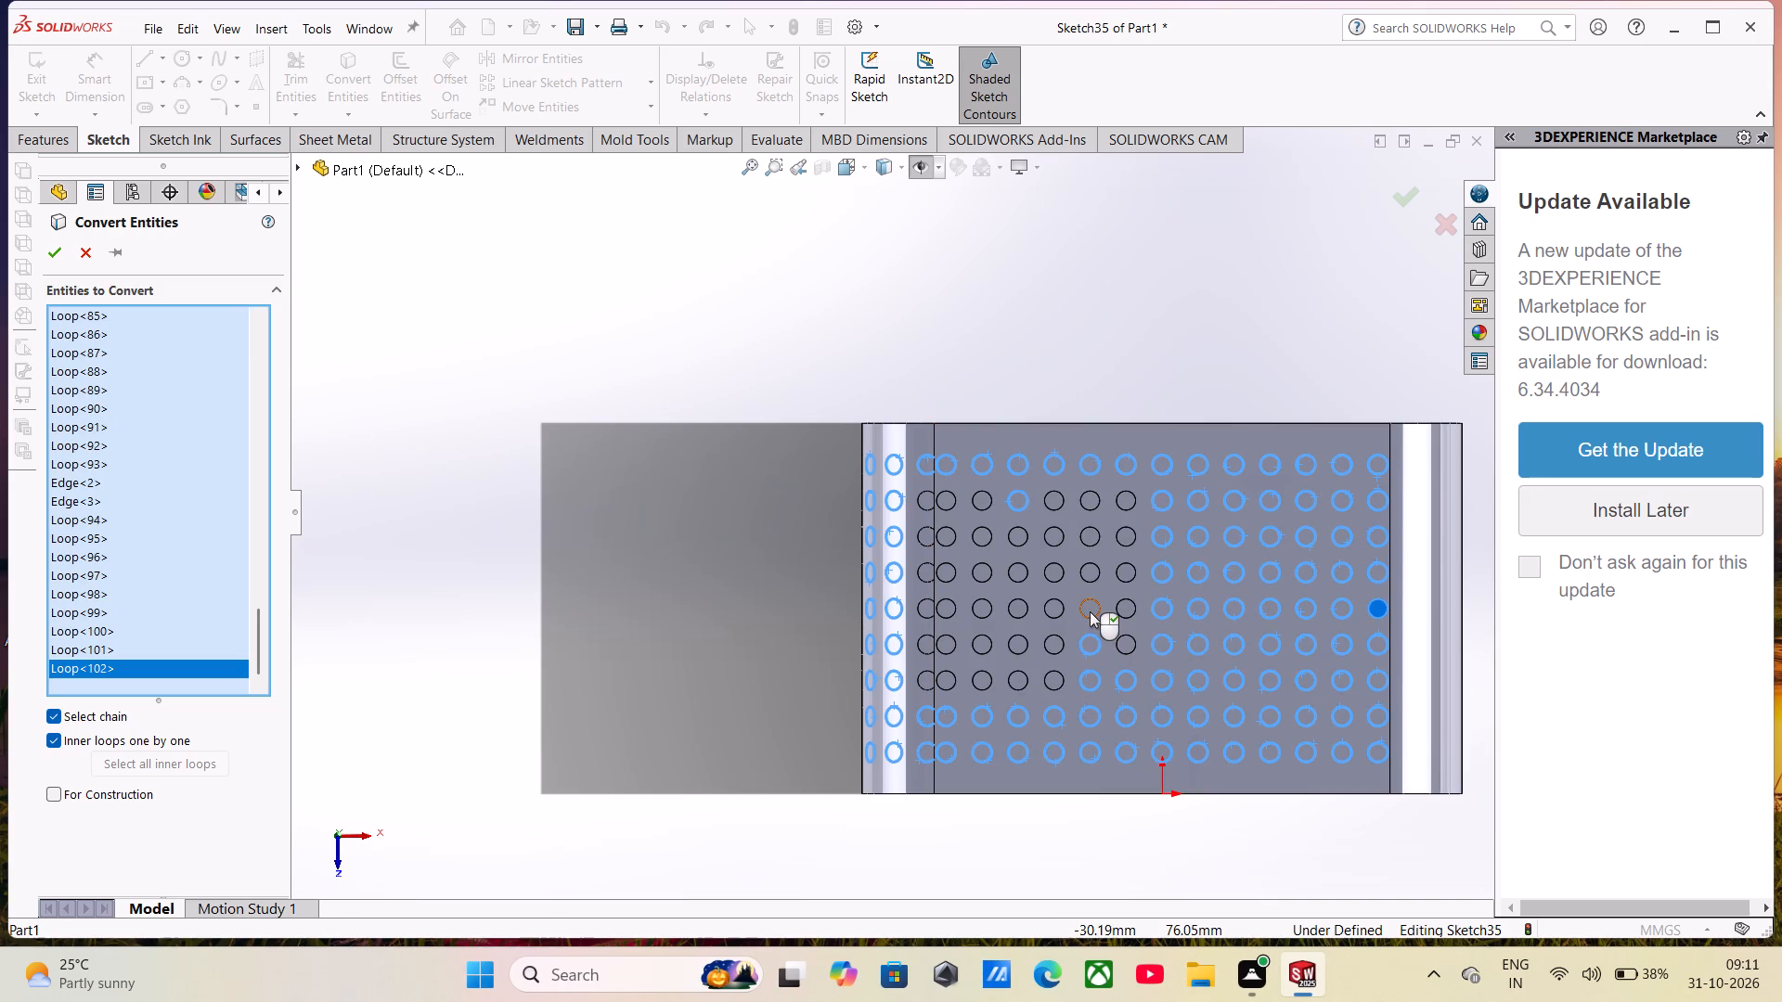
click(1085, 613)
click(1088, 581)
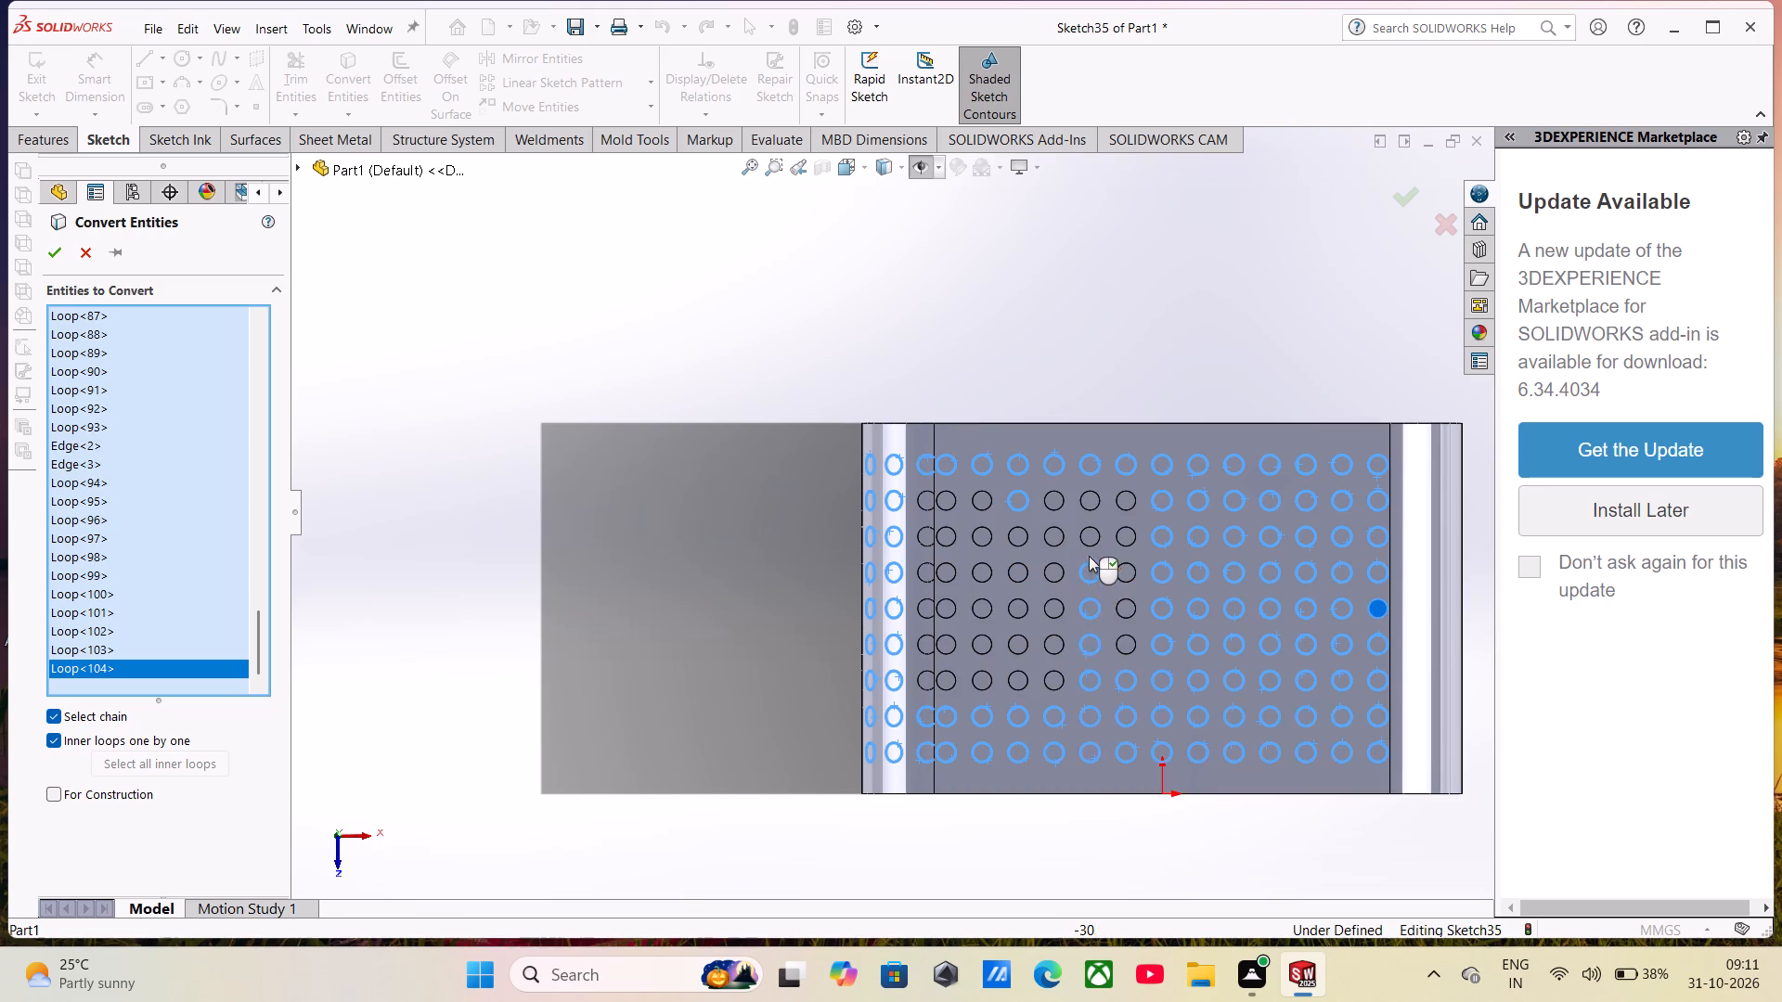
click(1091, 546)
click(1096, 507)
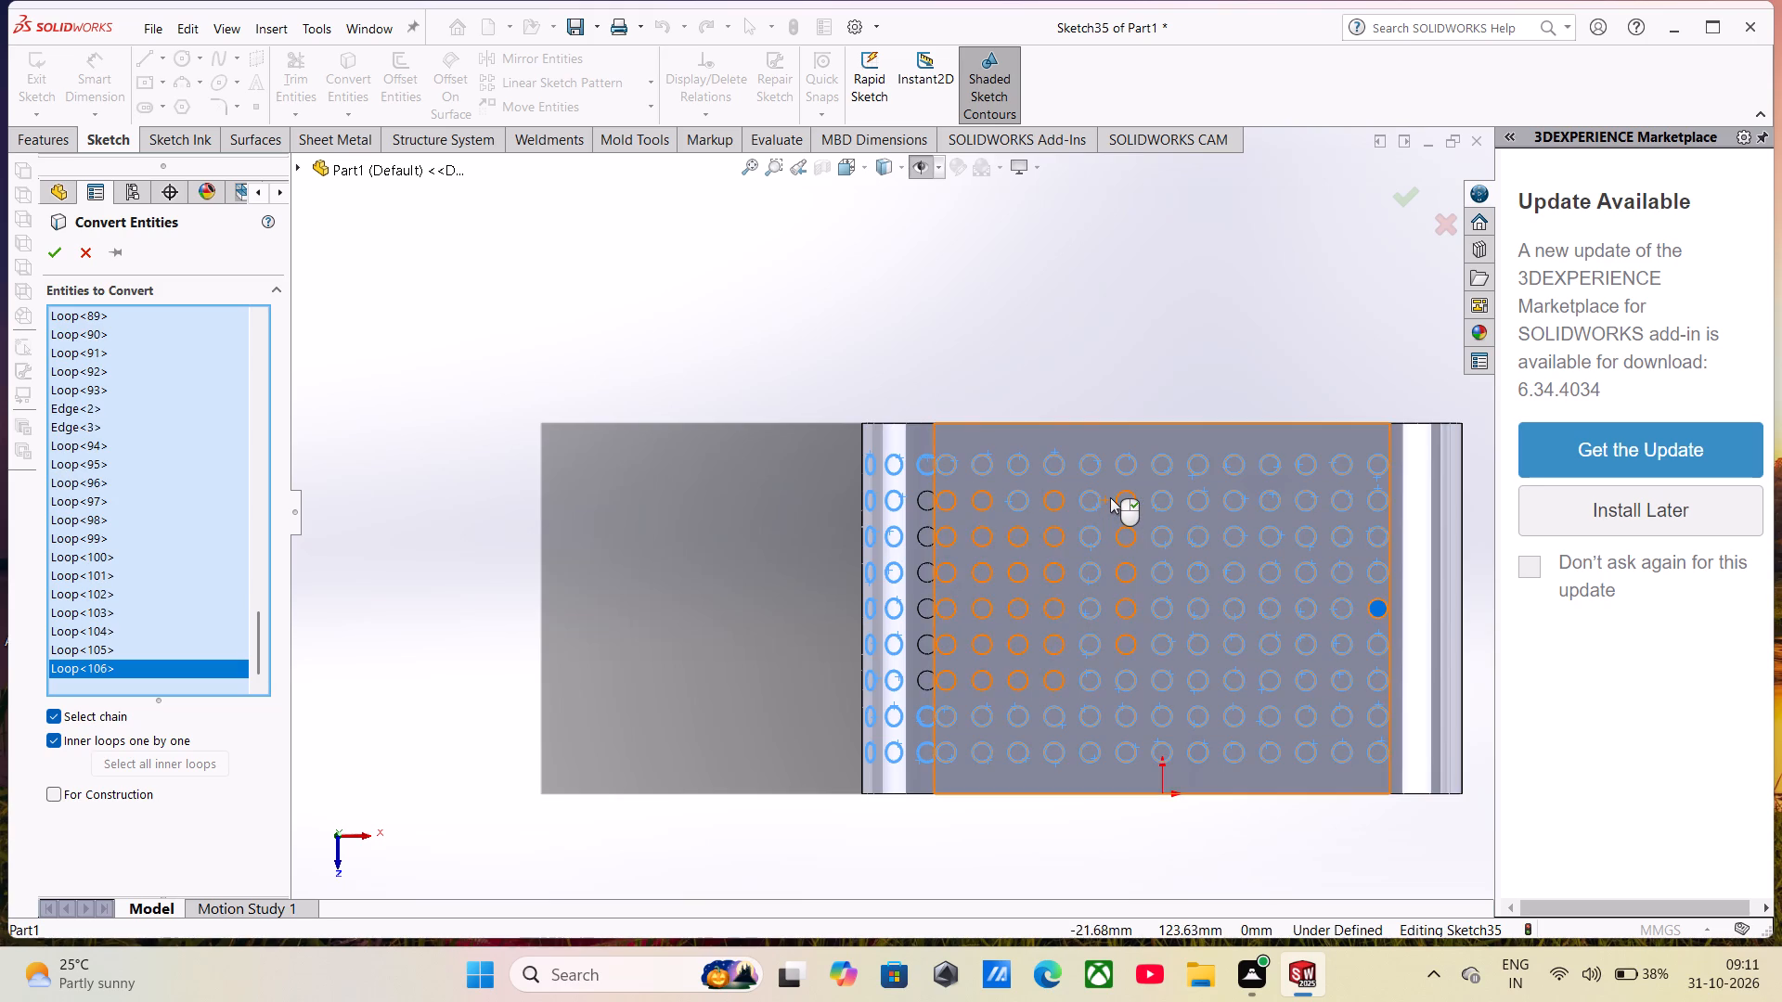
click(1118, 503)
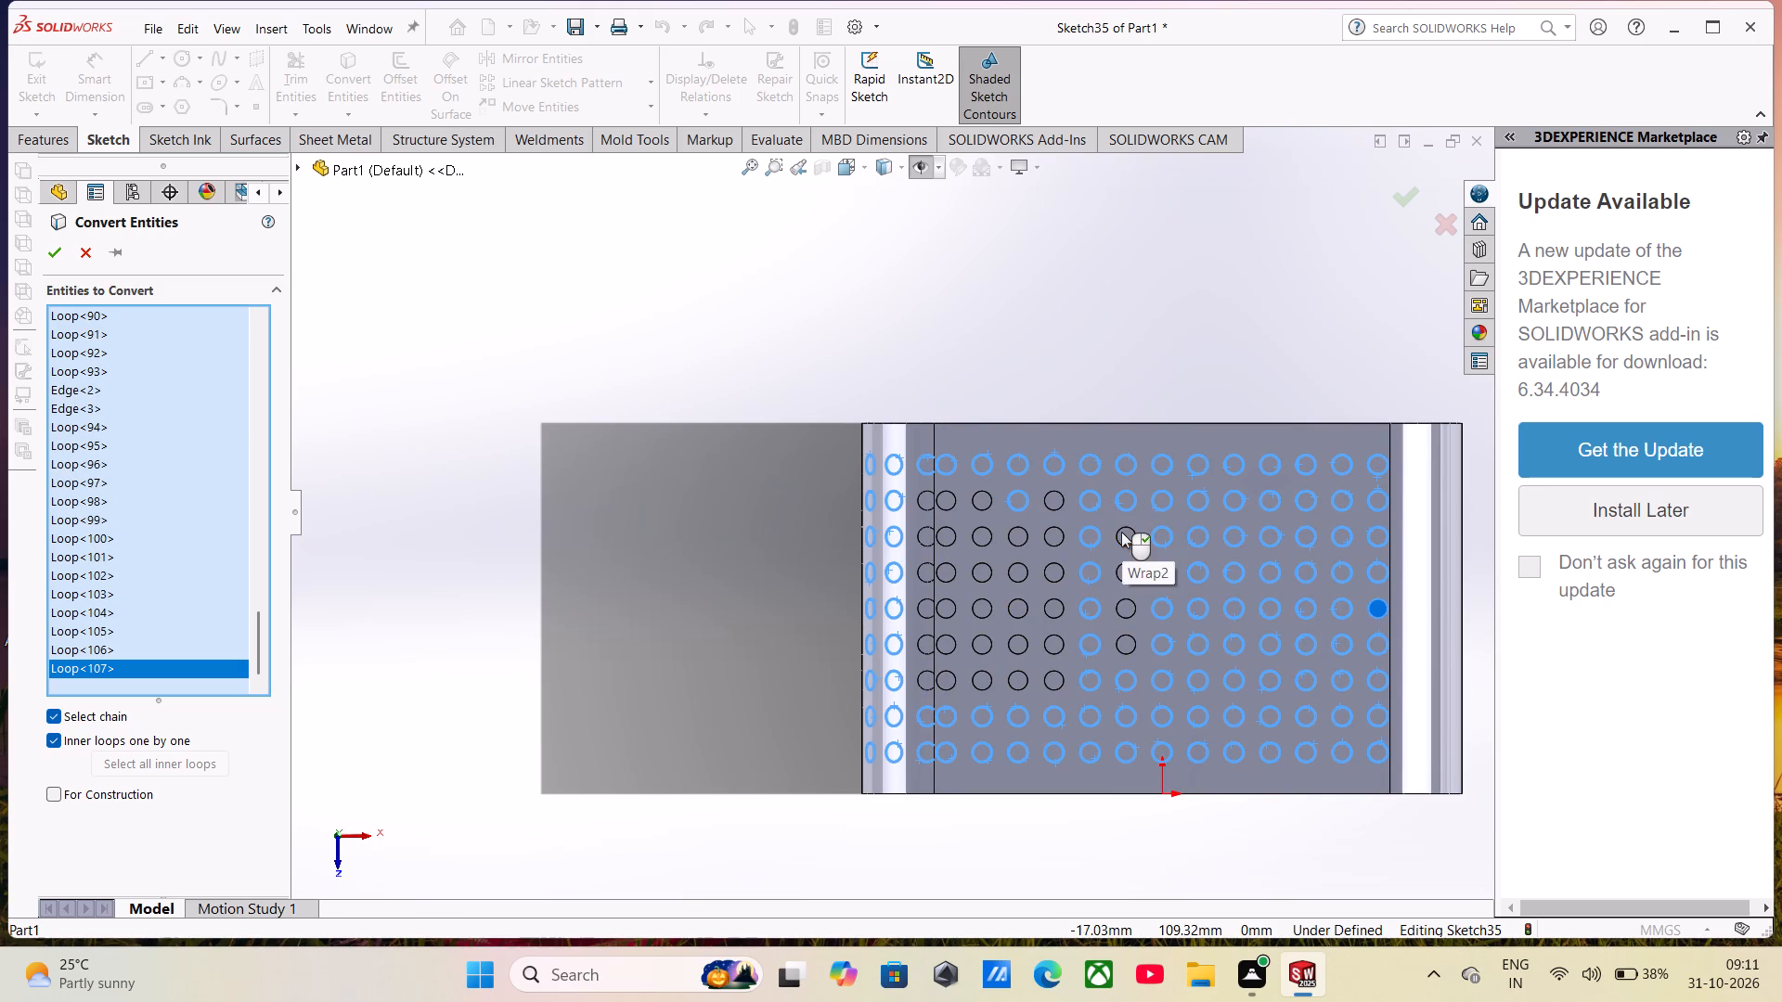
click(1121, 532)
click(1123, 565)
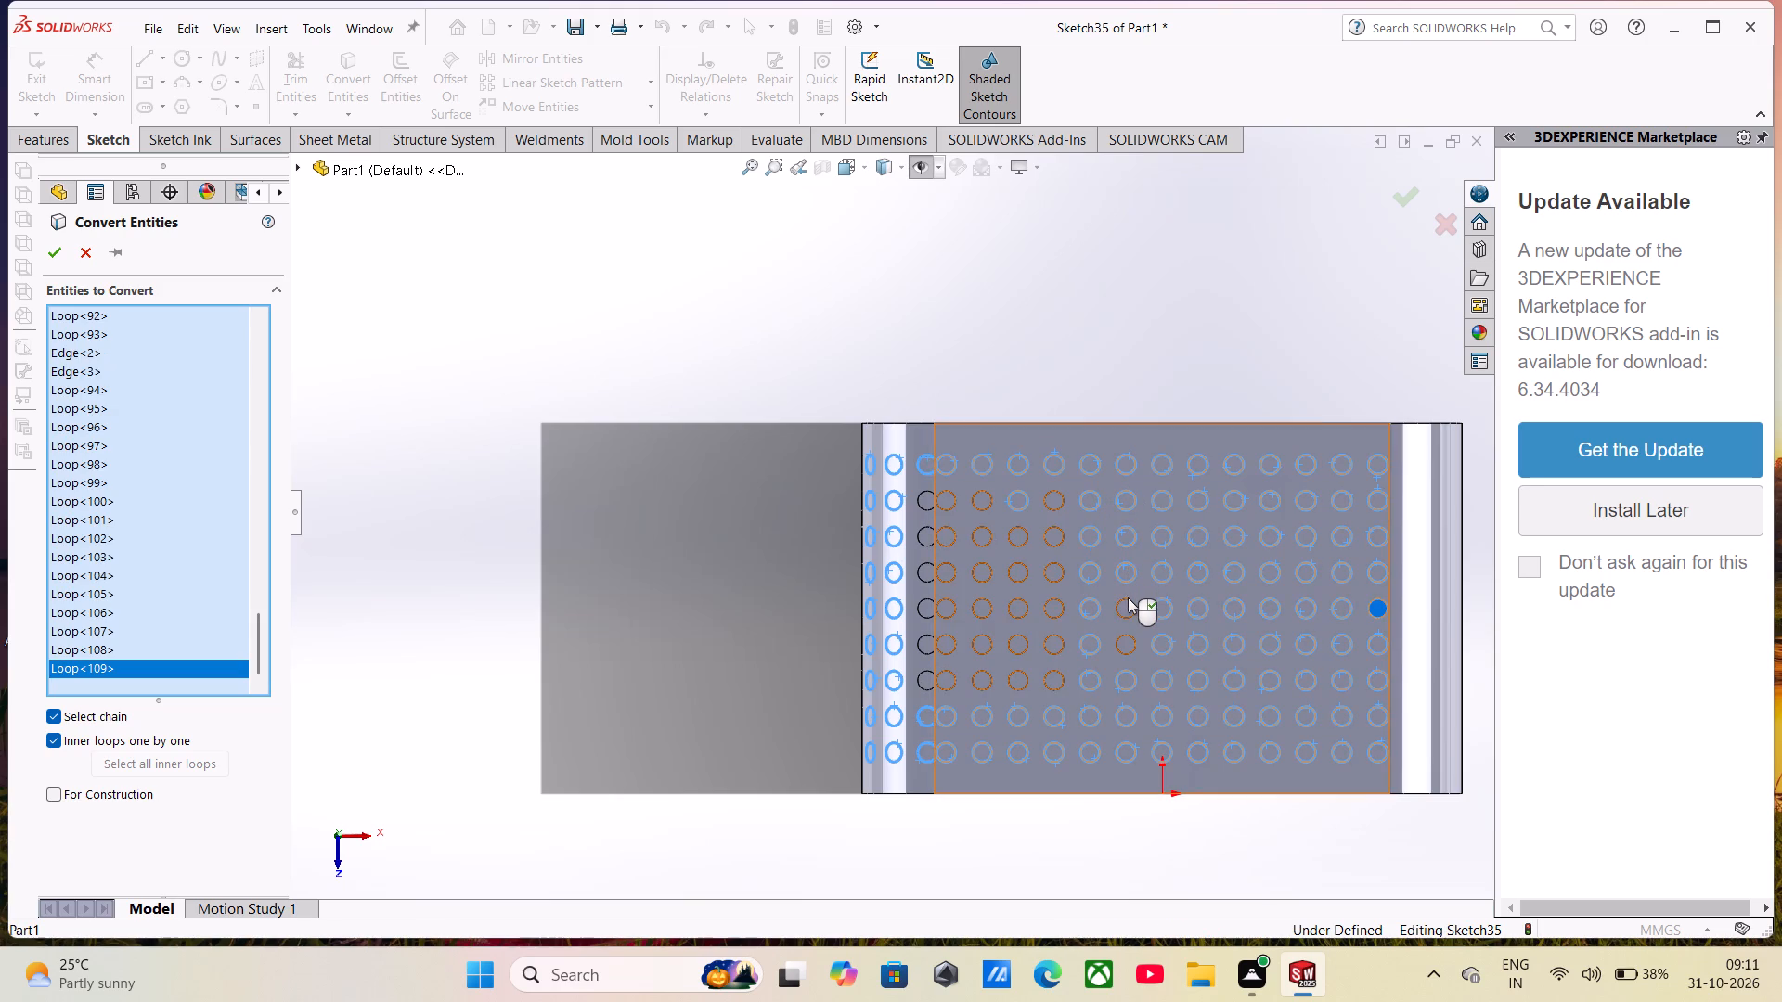
click(1128, 599)
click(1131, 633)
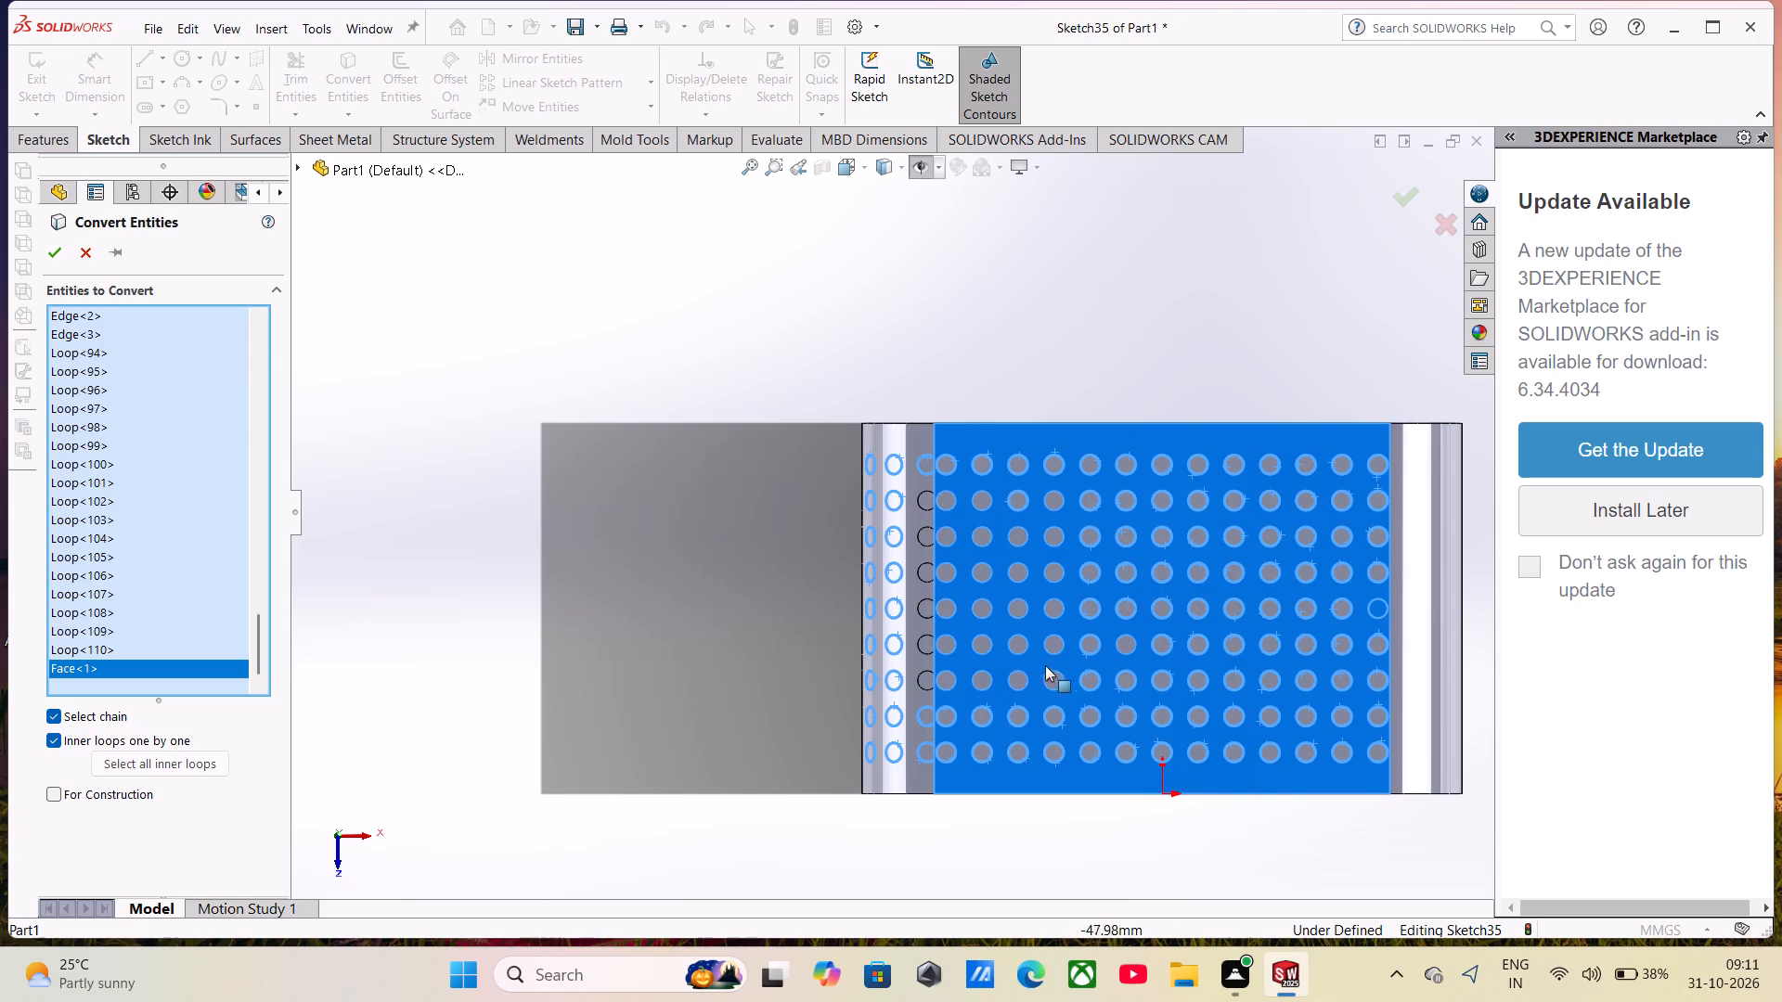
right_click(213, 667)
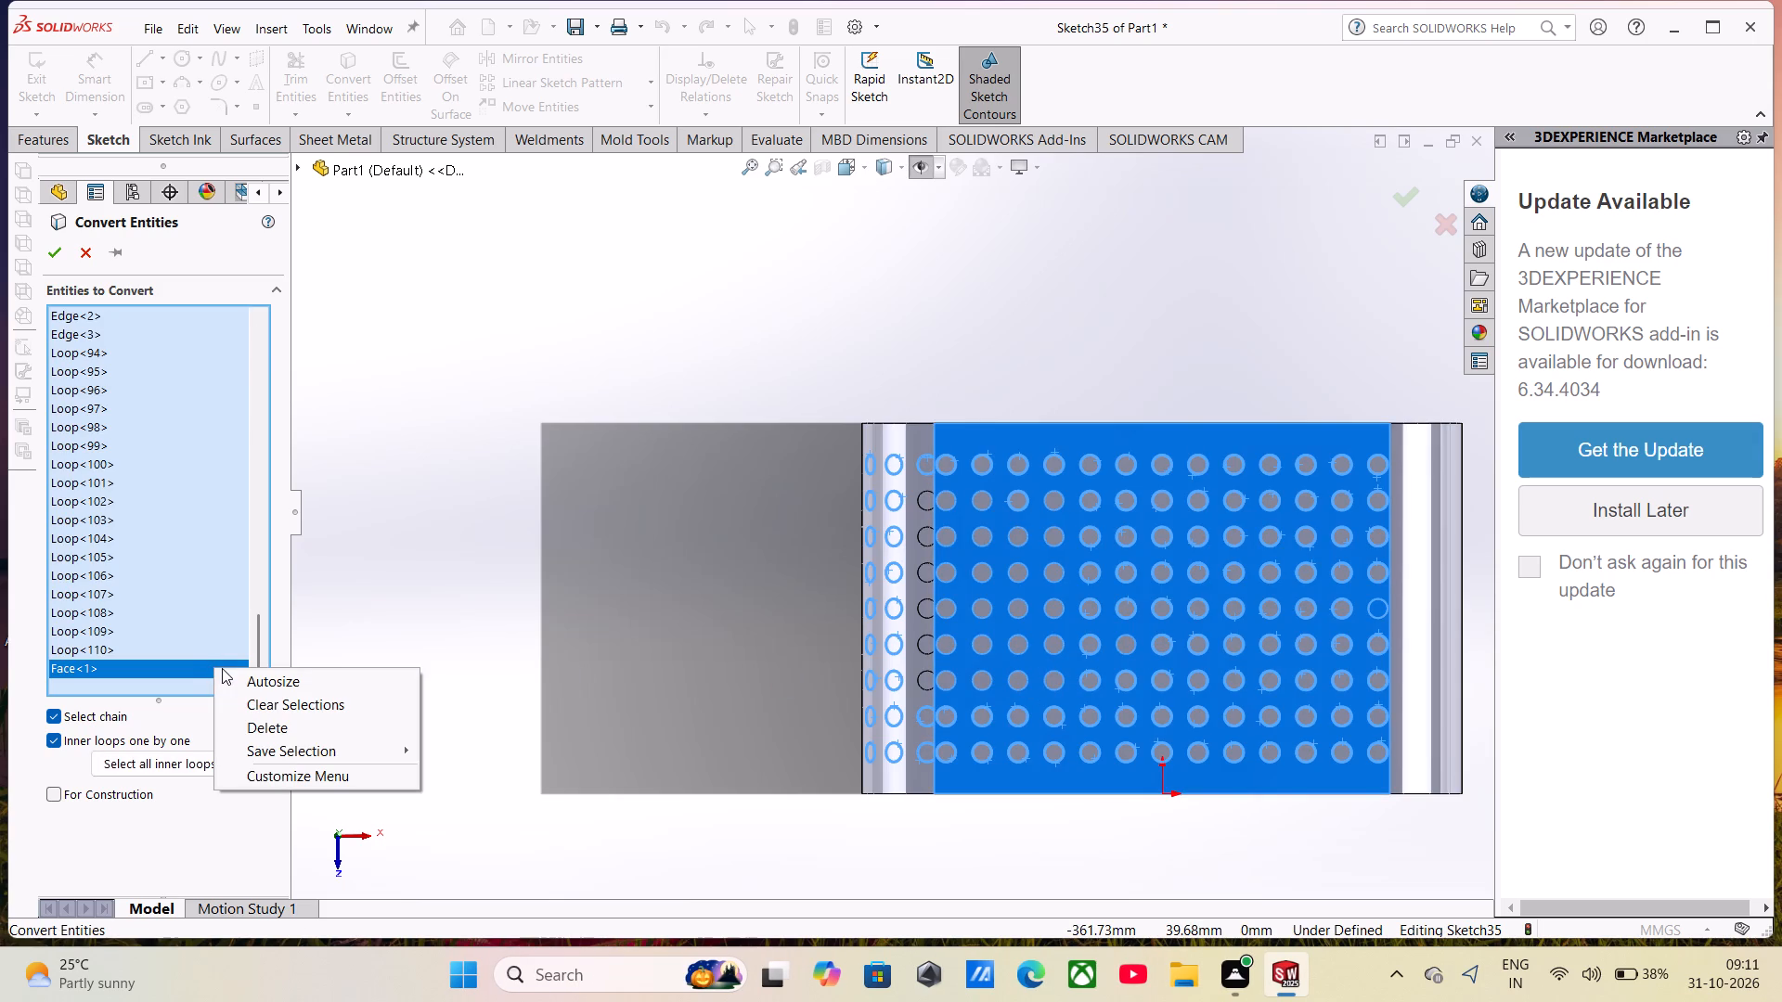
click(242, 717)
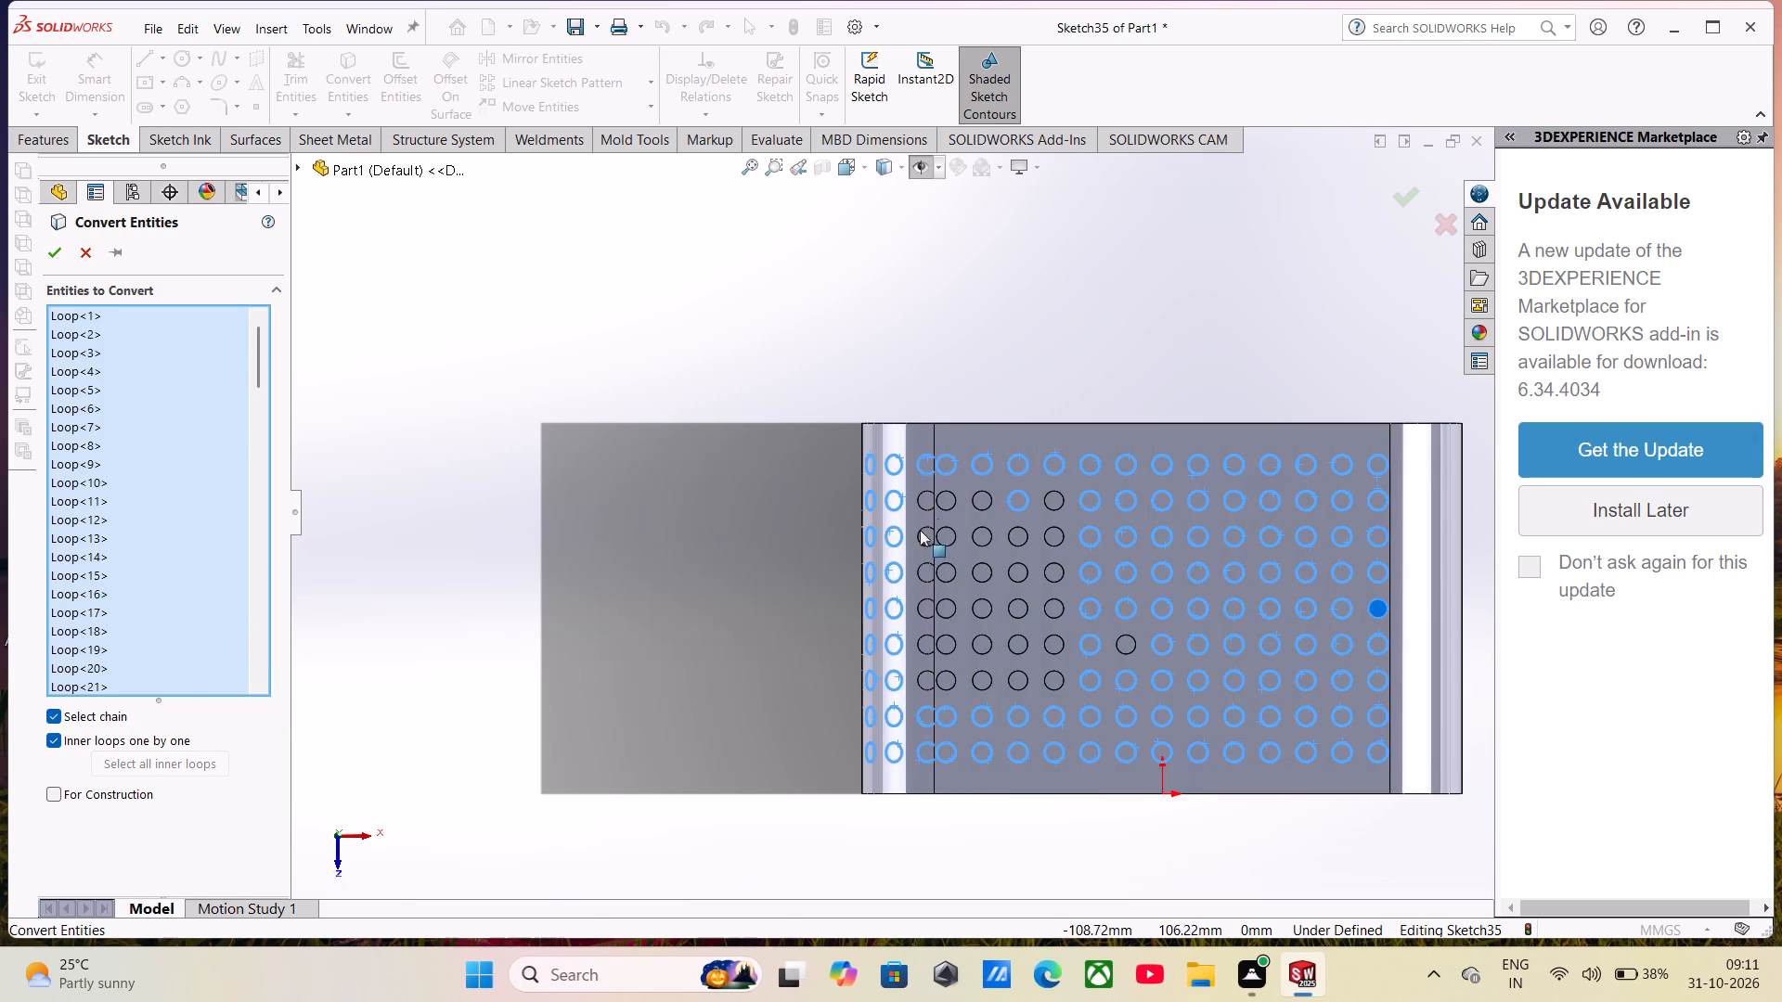
Add the remaining circles of the second and third rows to the conversion, including both rows' bend circles nearest the flat face.
click(977, 495)
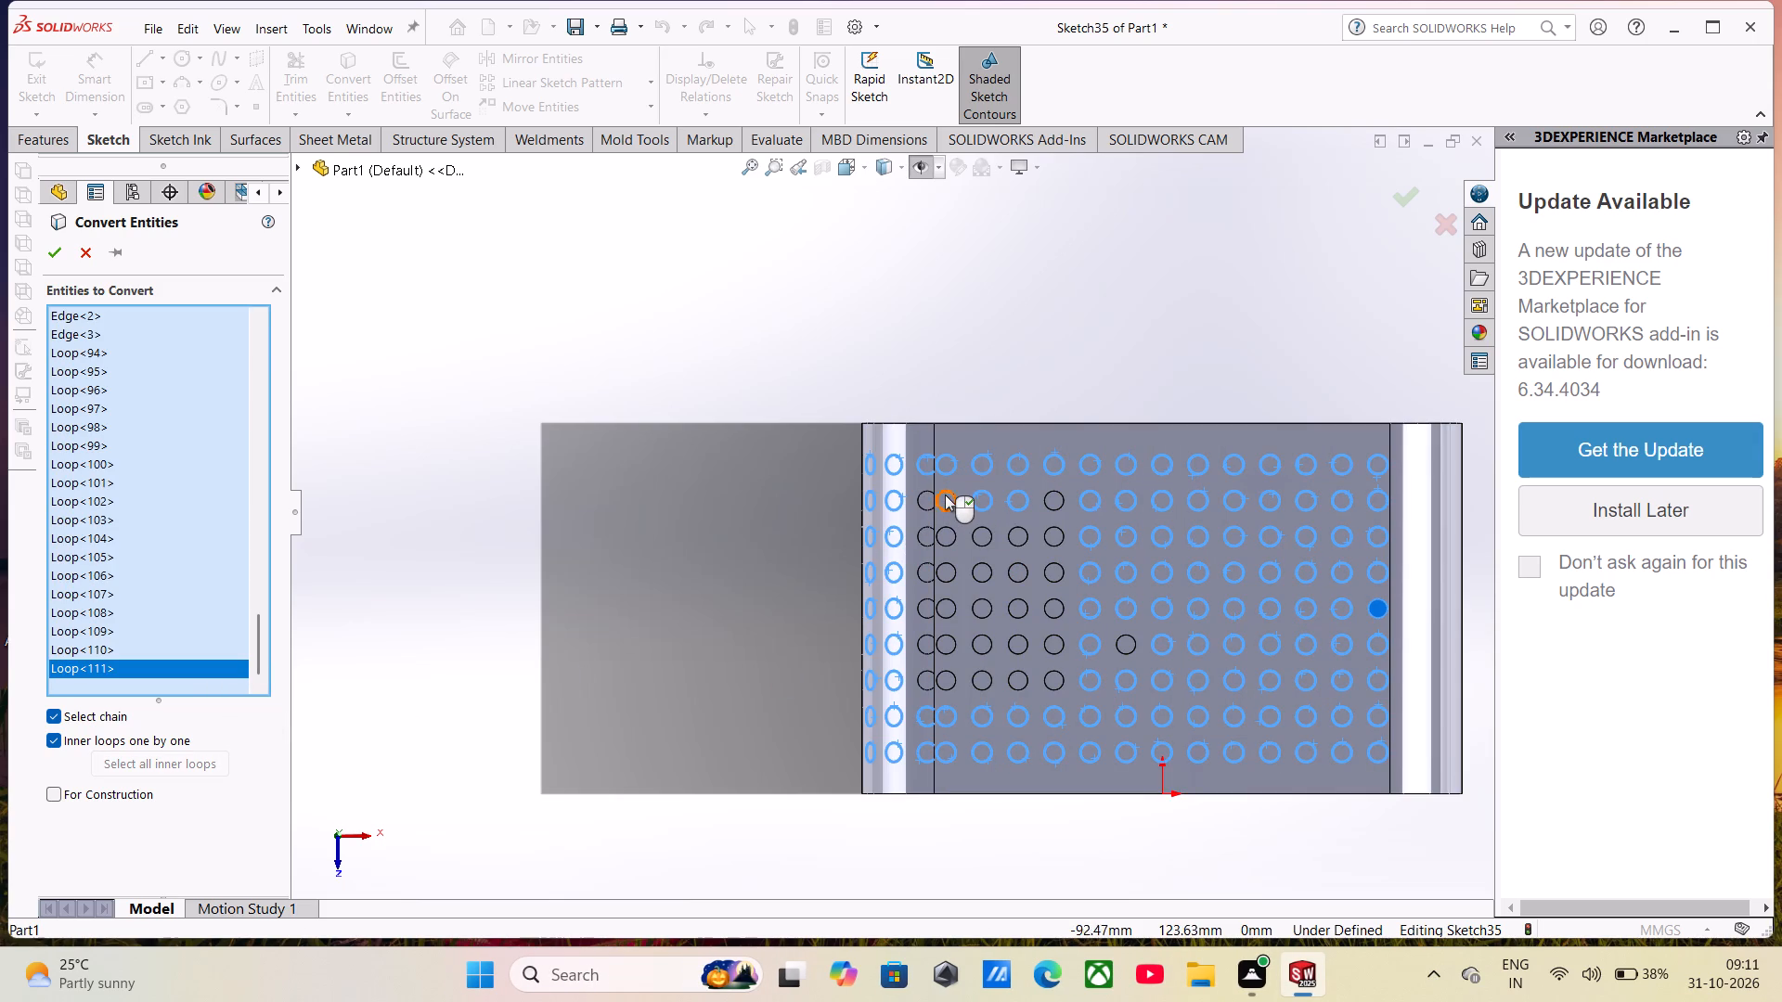
click(945, 488)
click(925, 490)
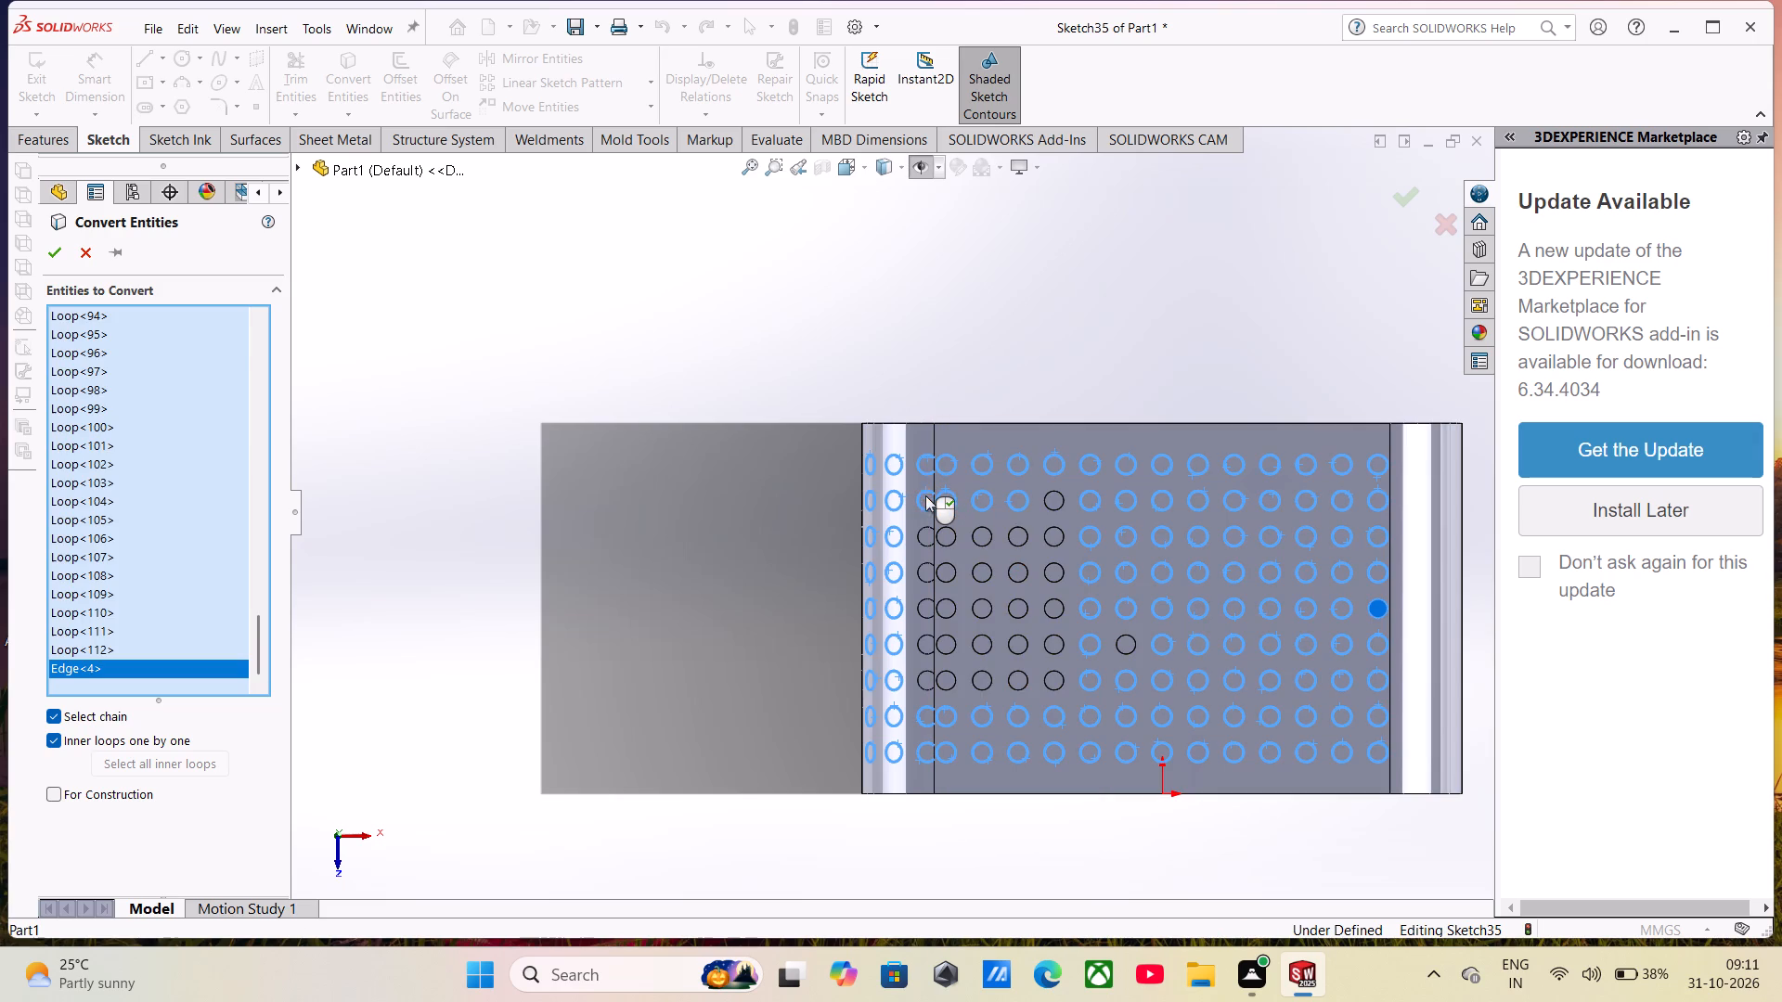
click(924, 526)
click(951, 526)
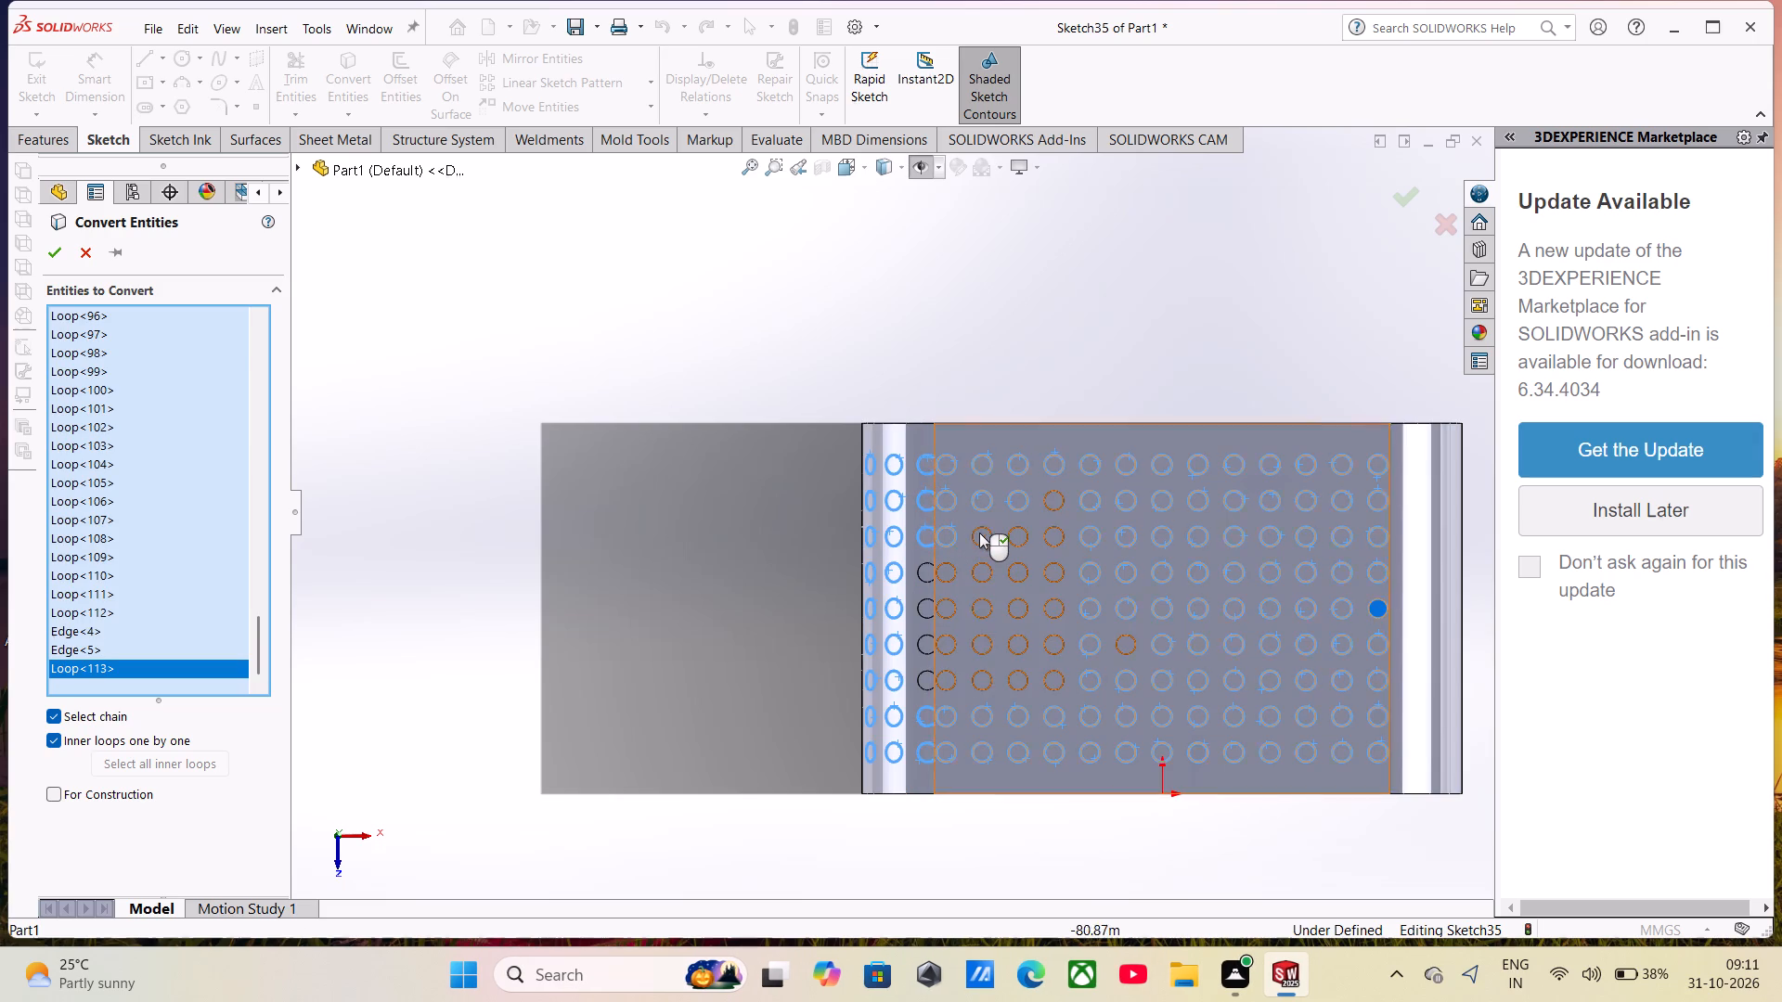
click(978, 526)
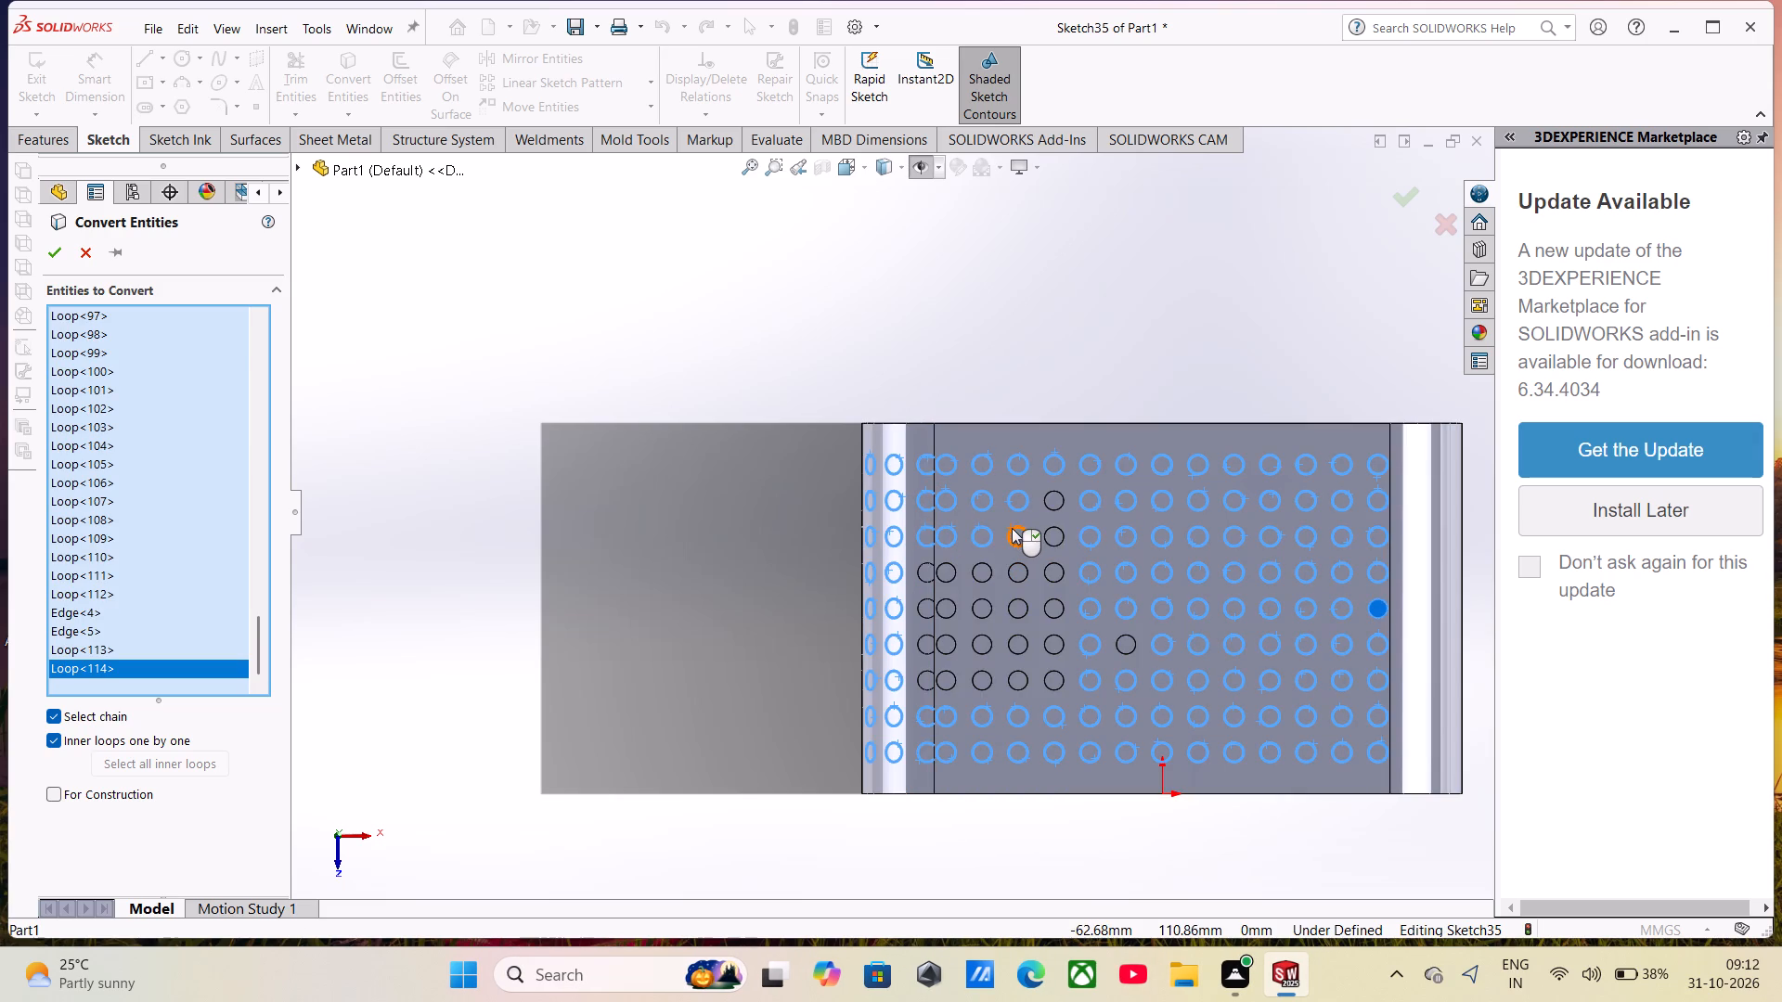
click(1012, 528)
click(1049, 526)
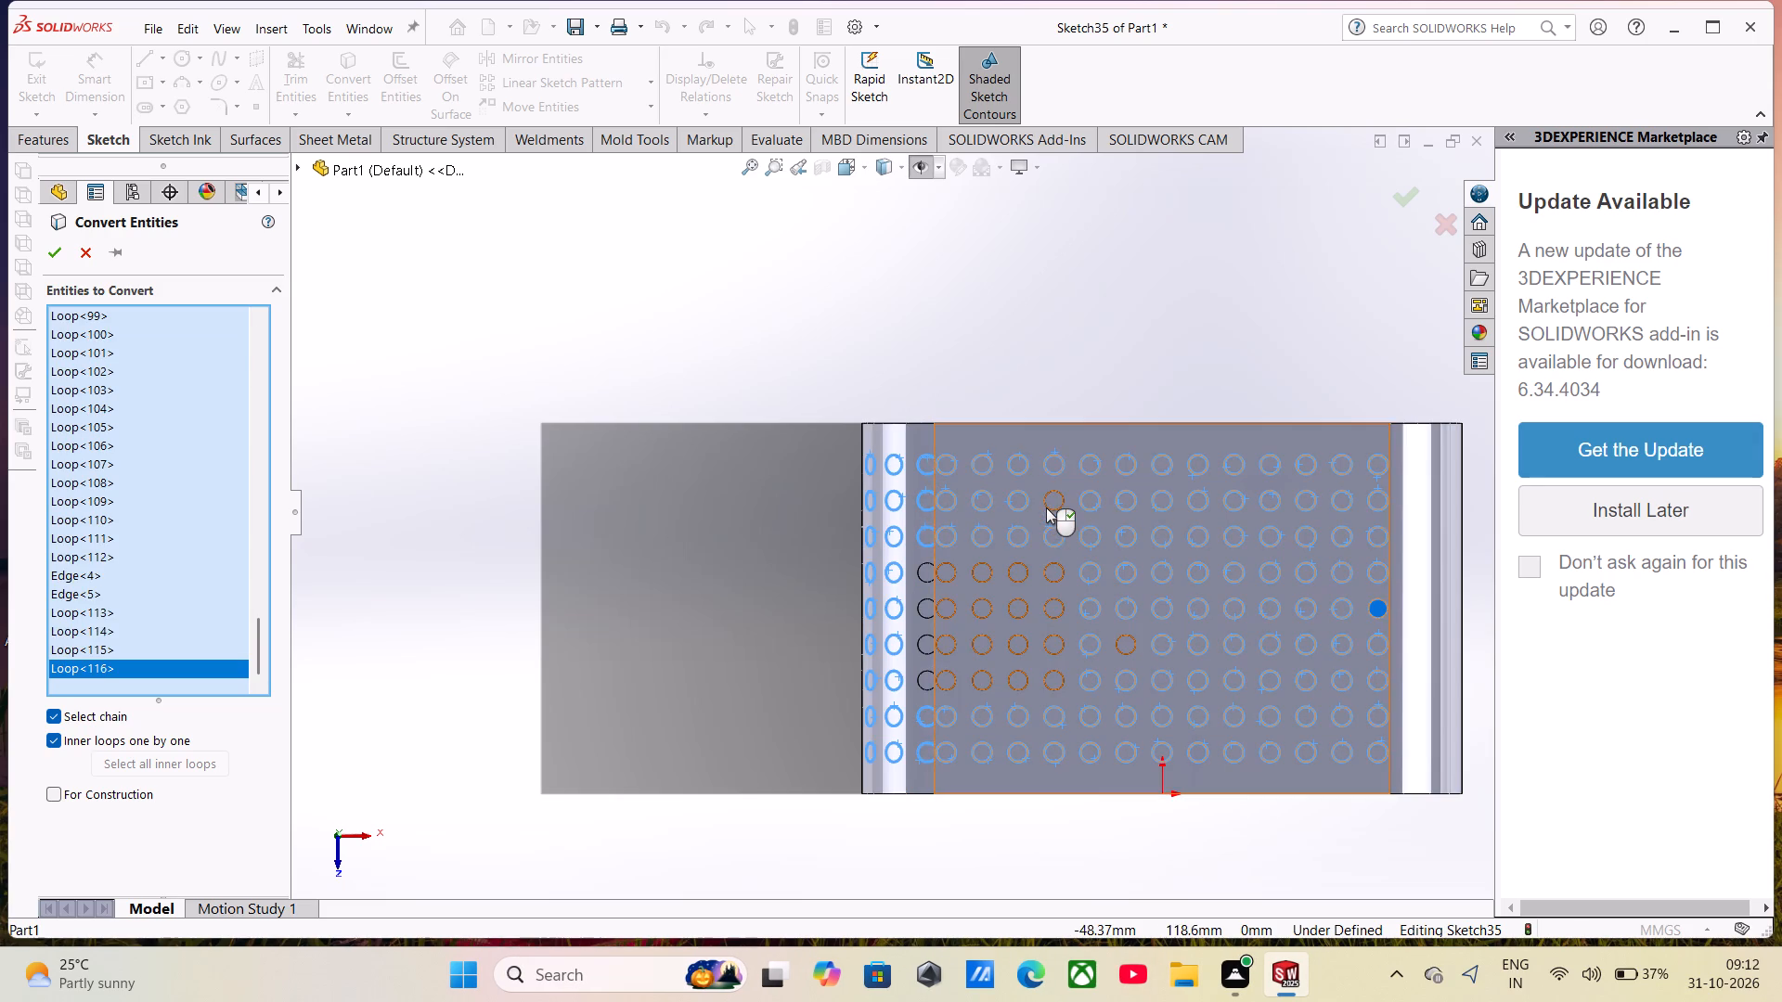
click(1046, 507)
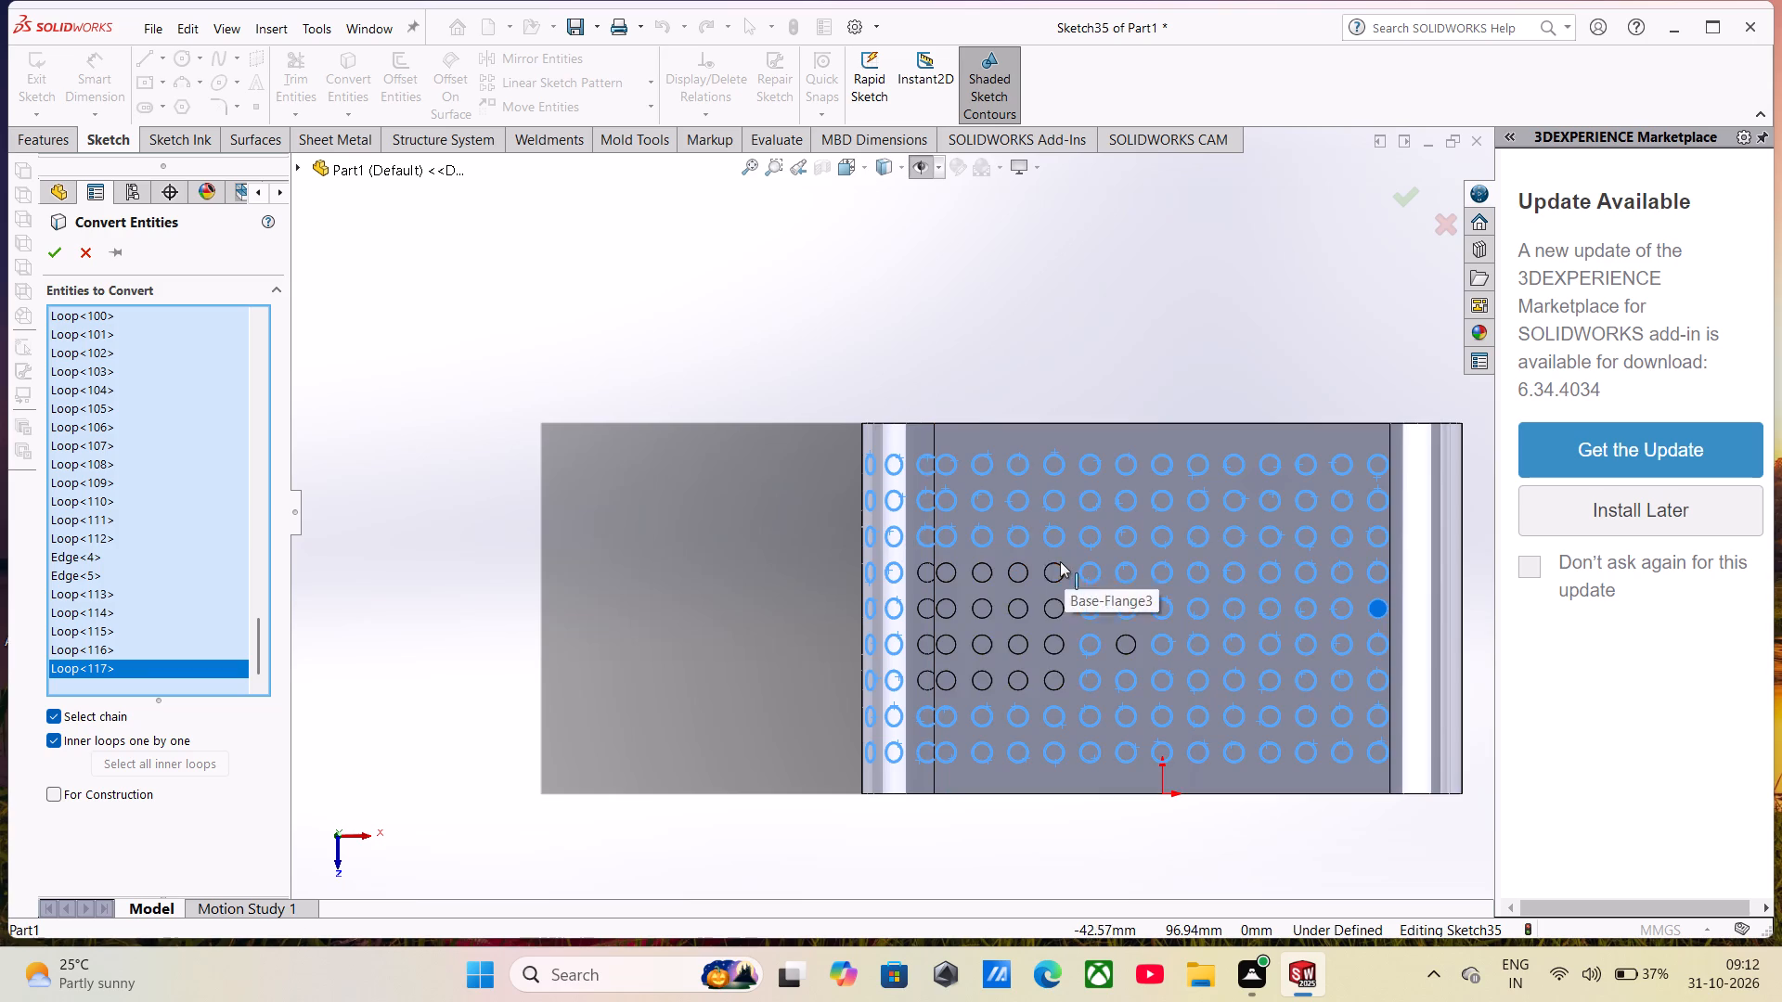
Add the fourth- to seventh-row circles of the third and fourth columns before the origin's column, plus the skipped sixth-row circle beside the origin's column.
click(1058, 561)
click(1062, 603)
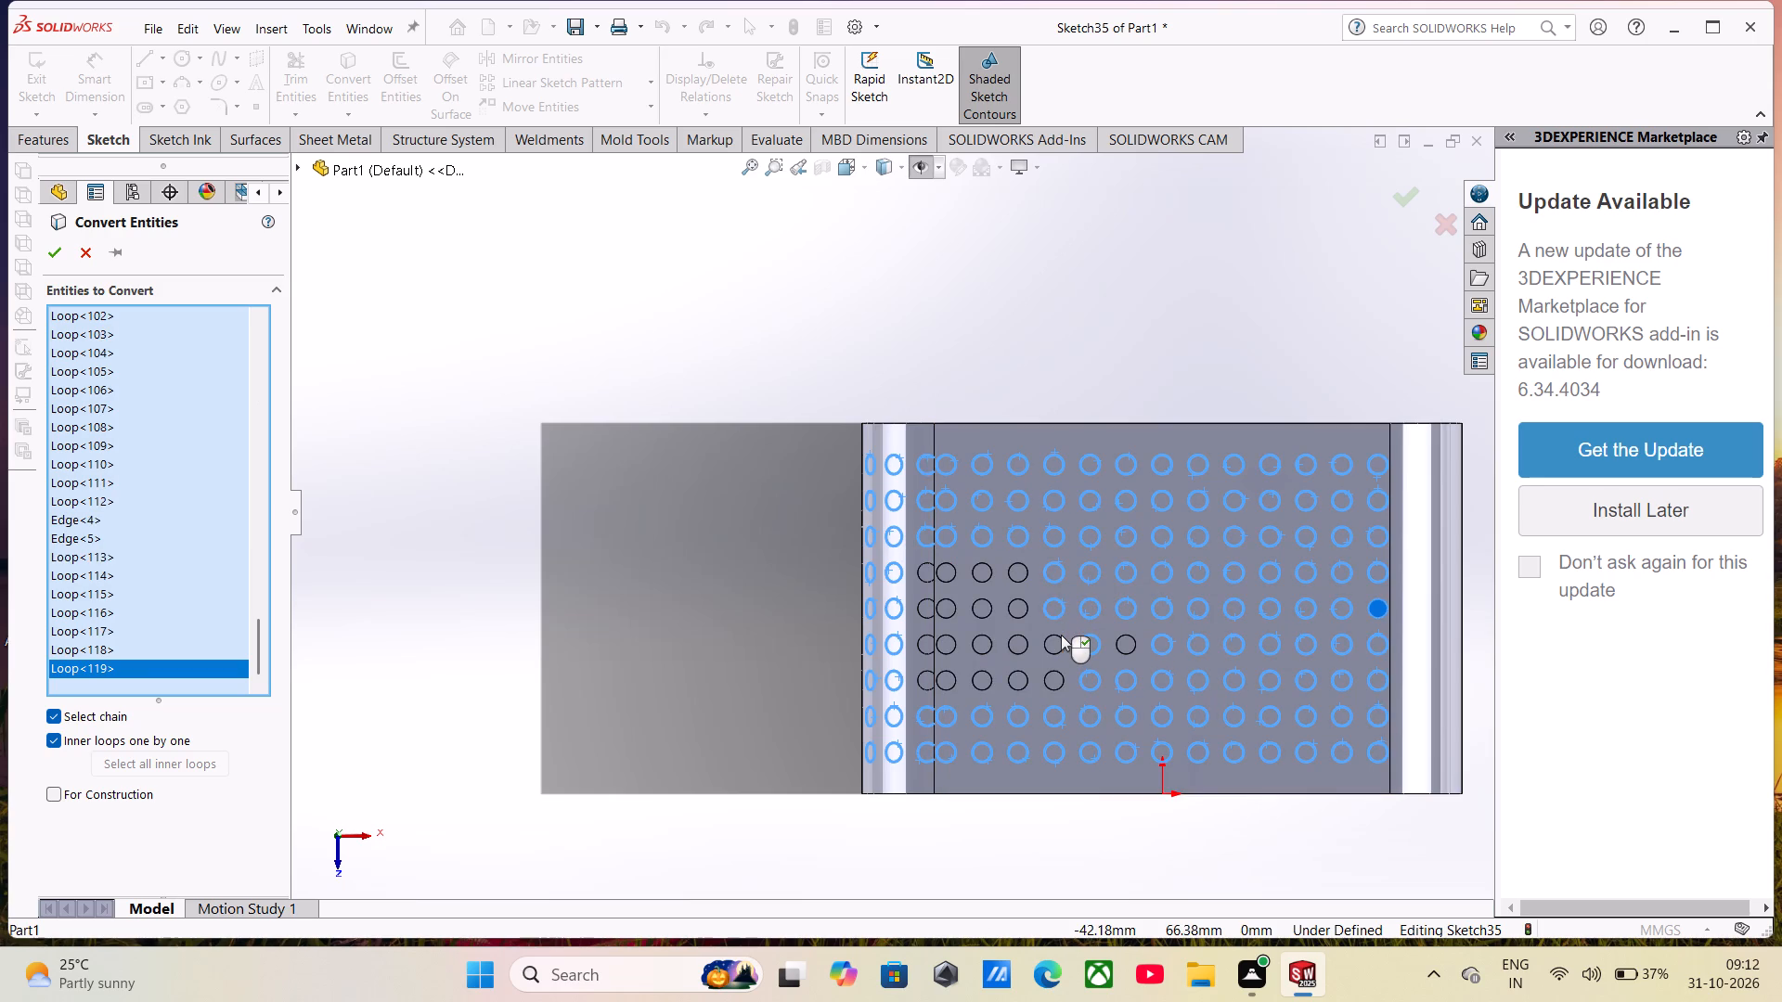
click(1061, 635)
click(1055, 673)
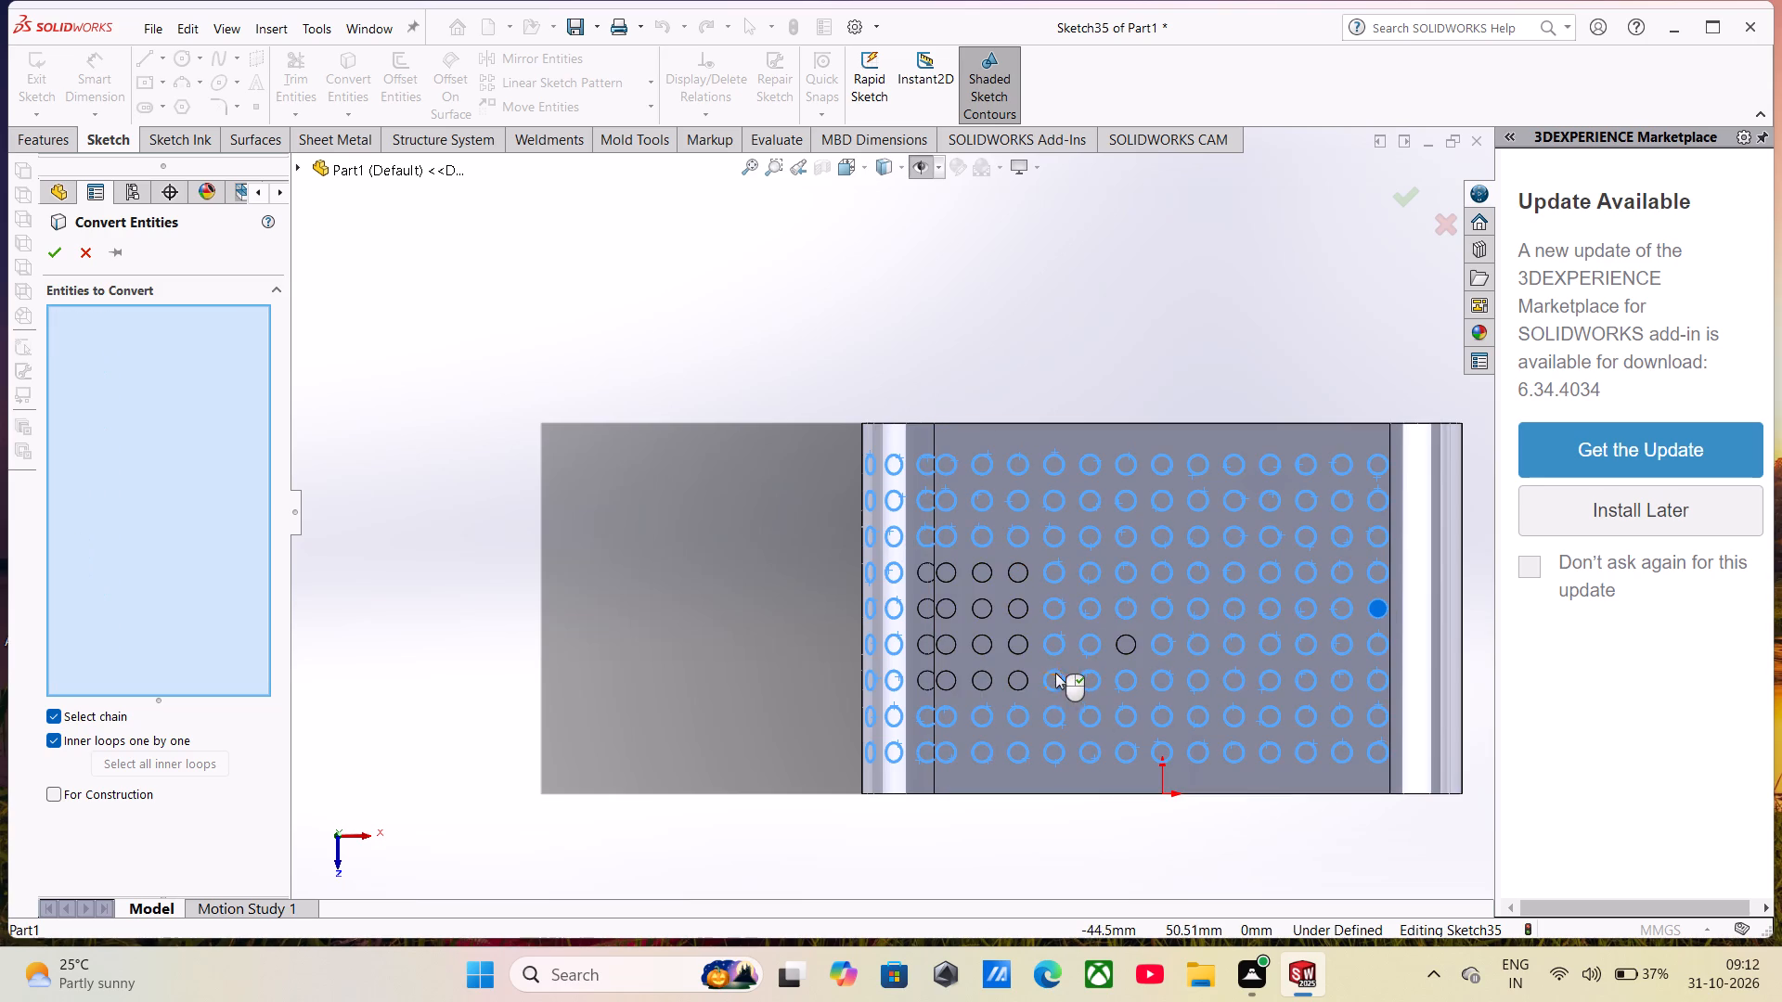
click(1117, 638)
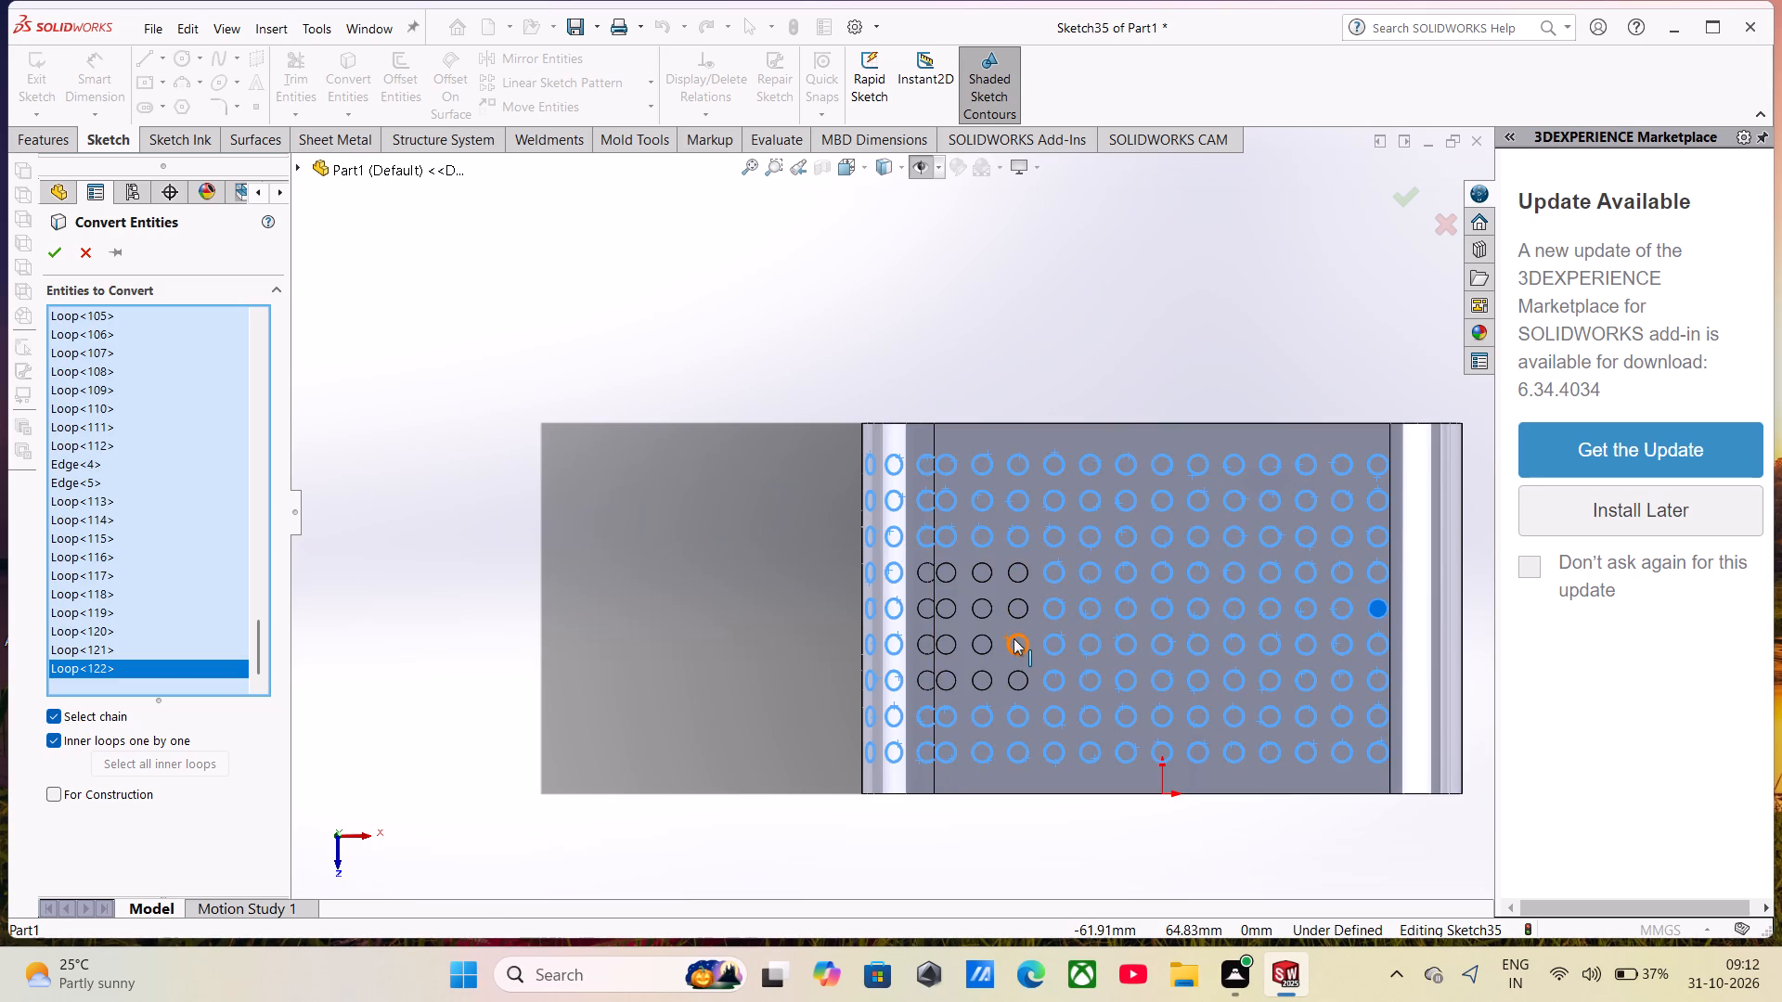
click(1014, 638)
click(1019, 620)
click(1017, 580)
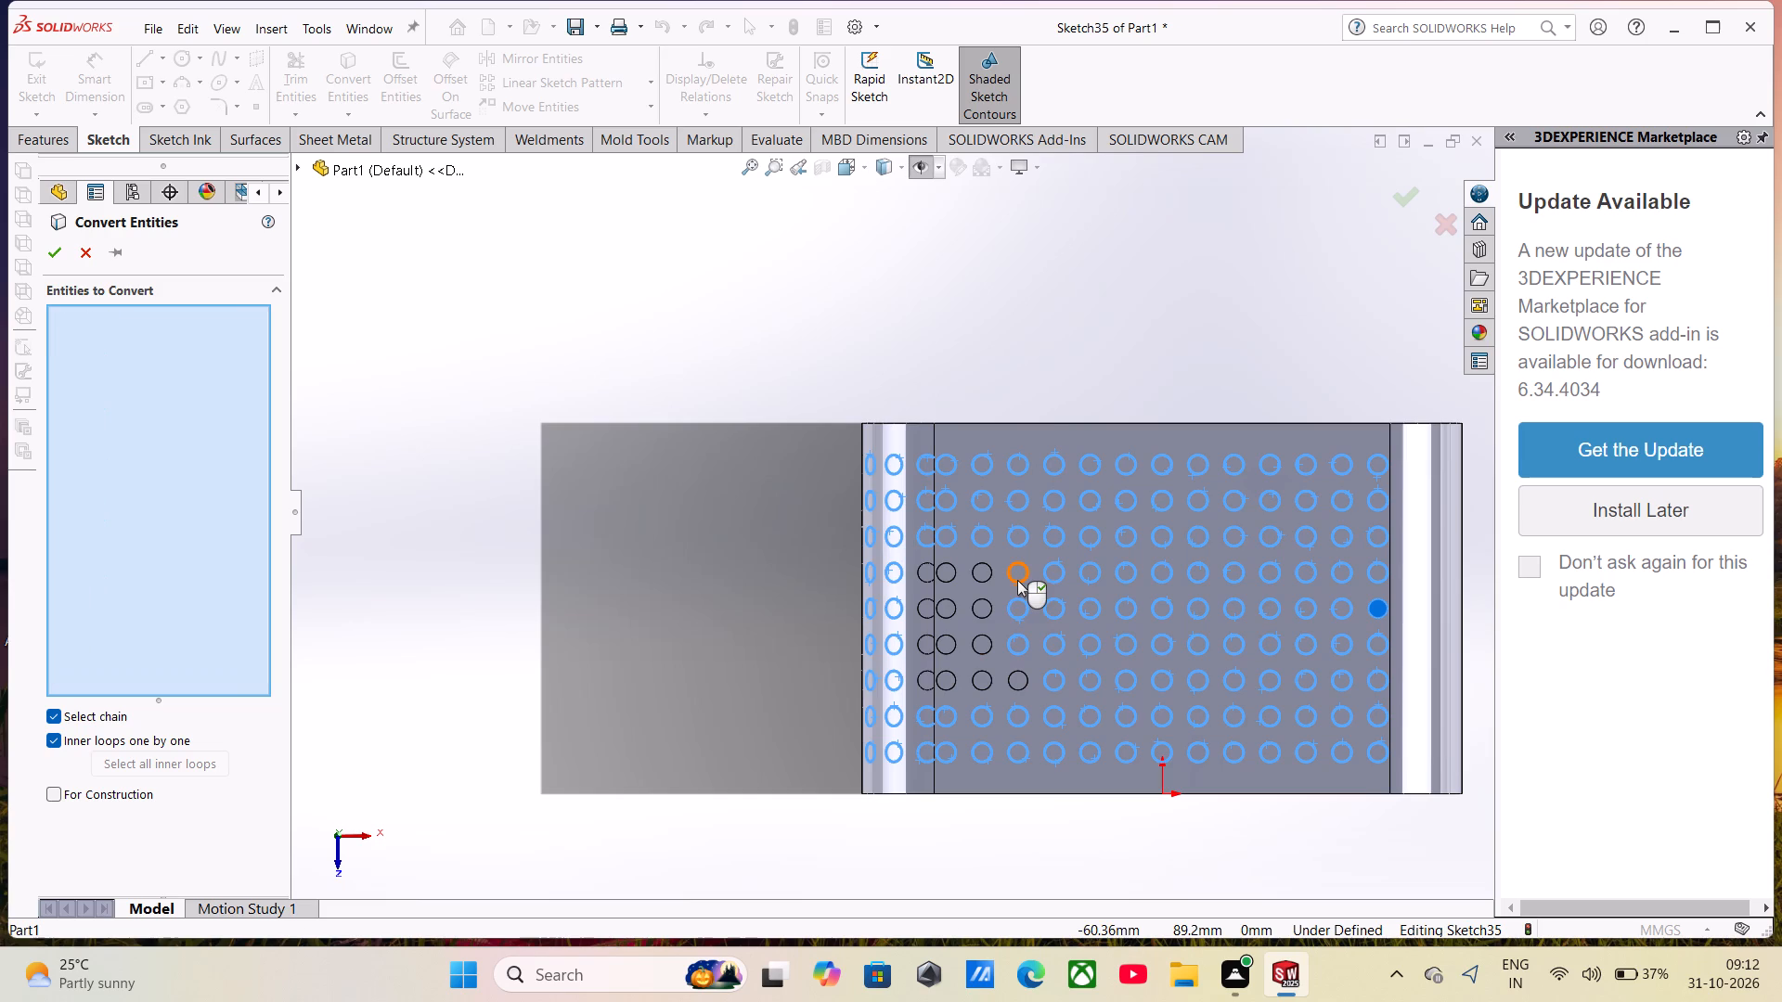
click(1019, 670)
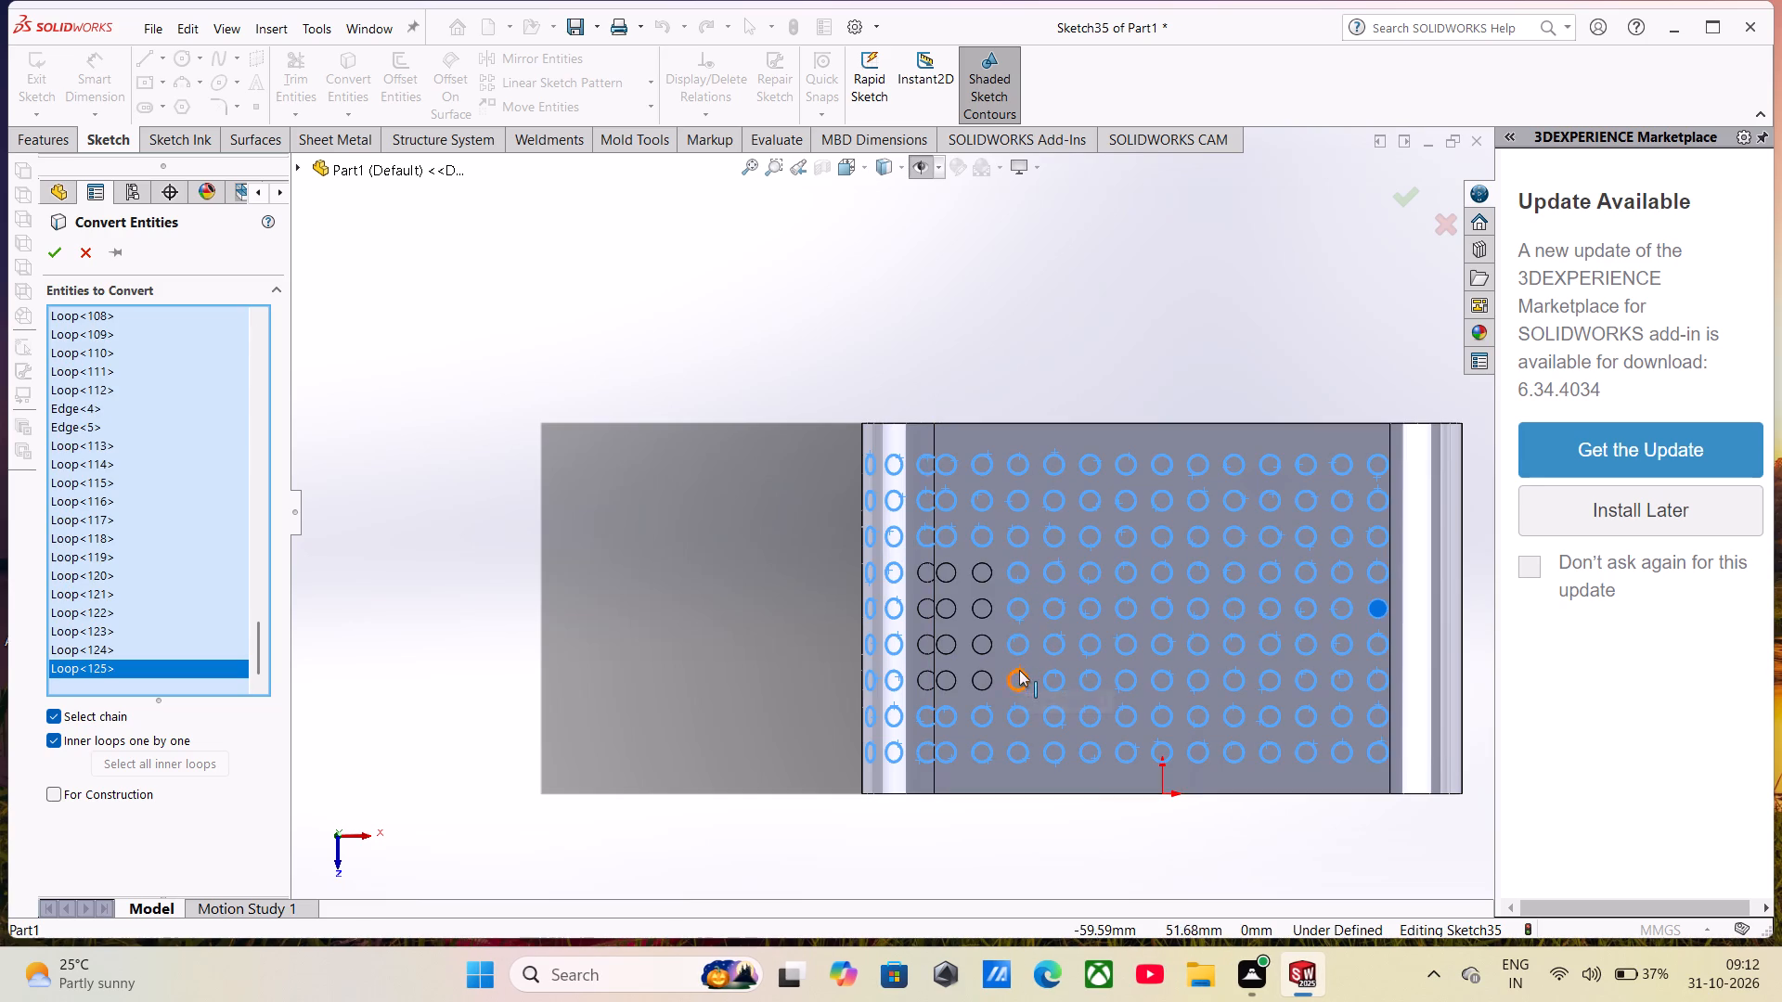
Add the seventh-row circle of the second flat-face column from the bend and the fourth- to sixth-row bend circles nearest the flat face.
click(990, 674)
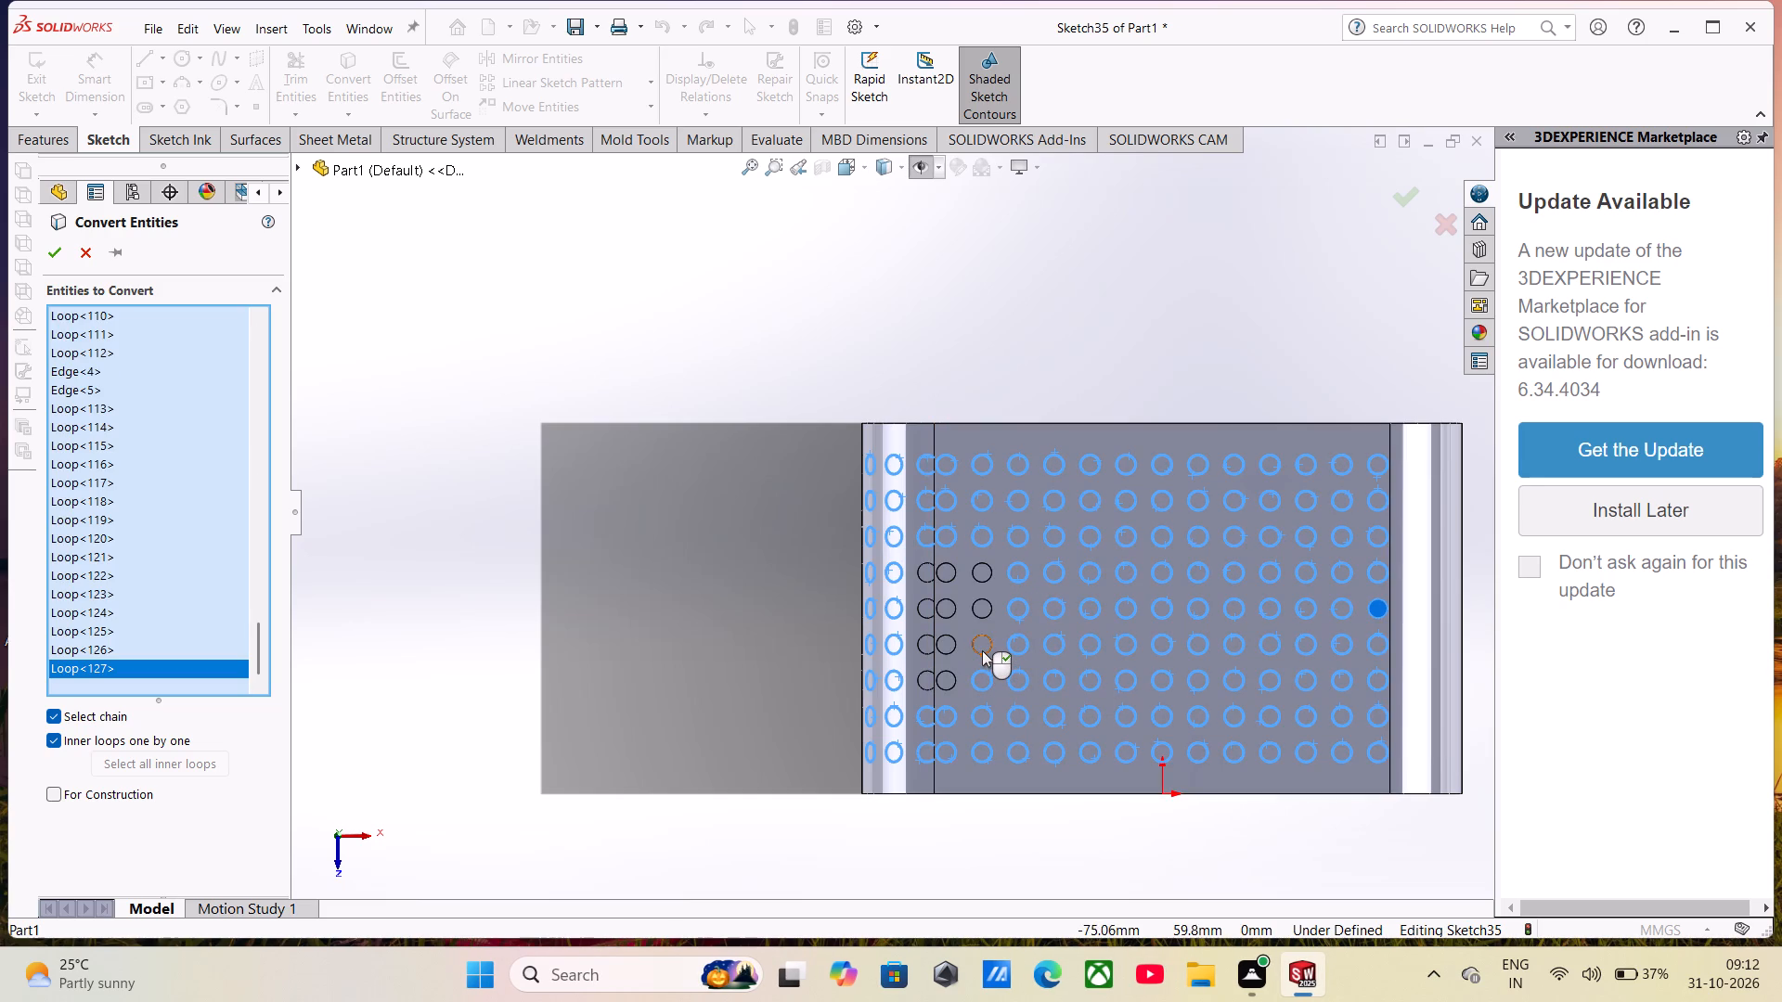
click(982, 650)
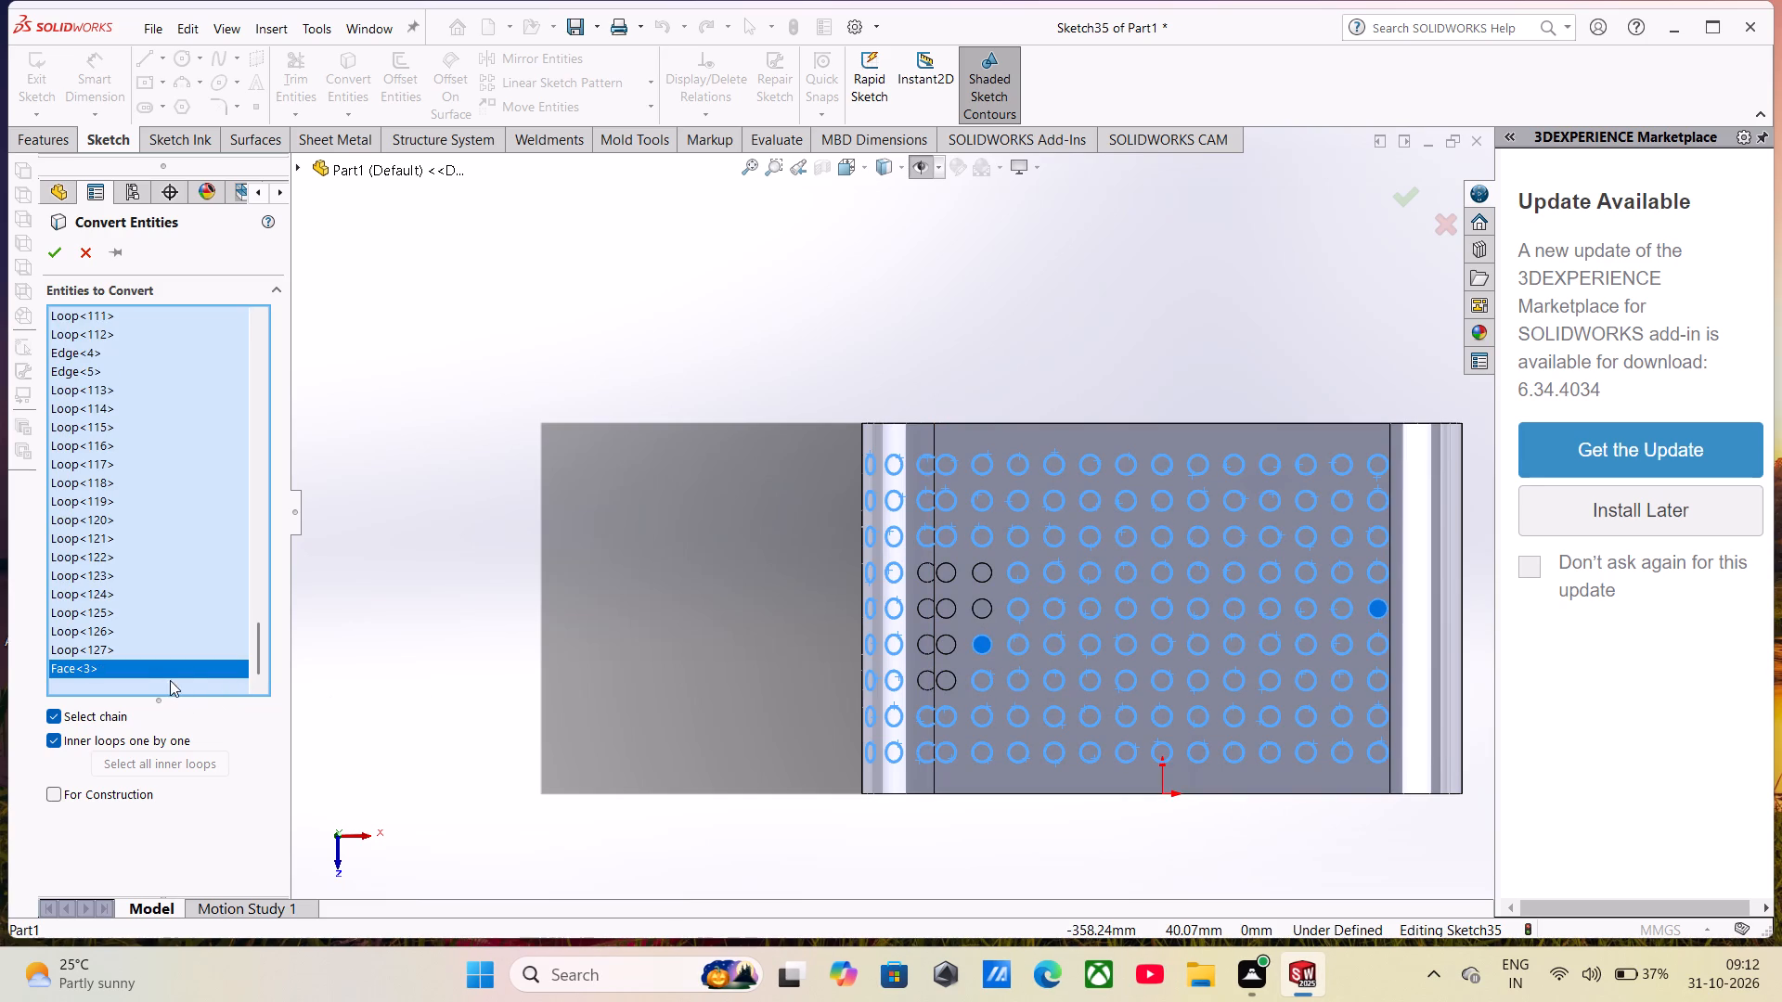
right_click(162, 673)
click(228, 733)
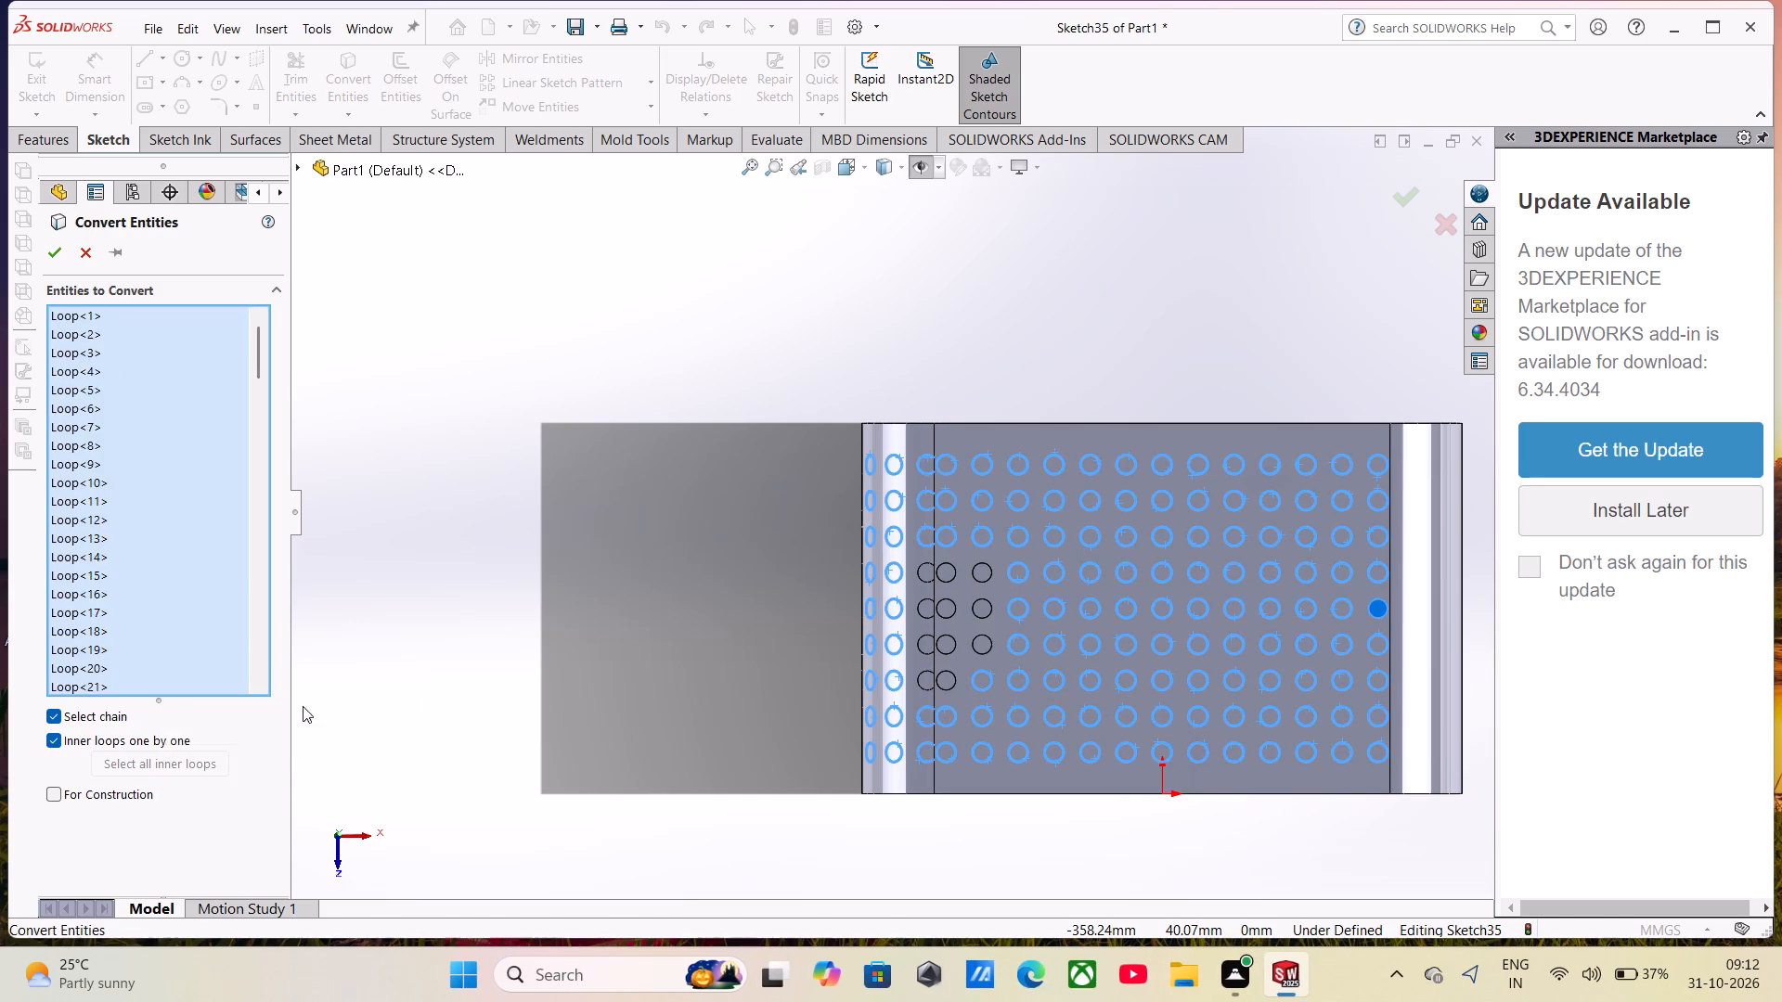
click(922, 639)
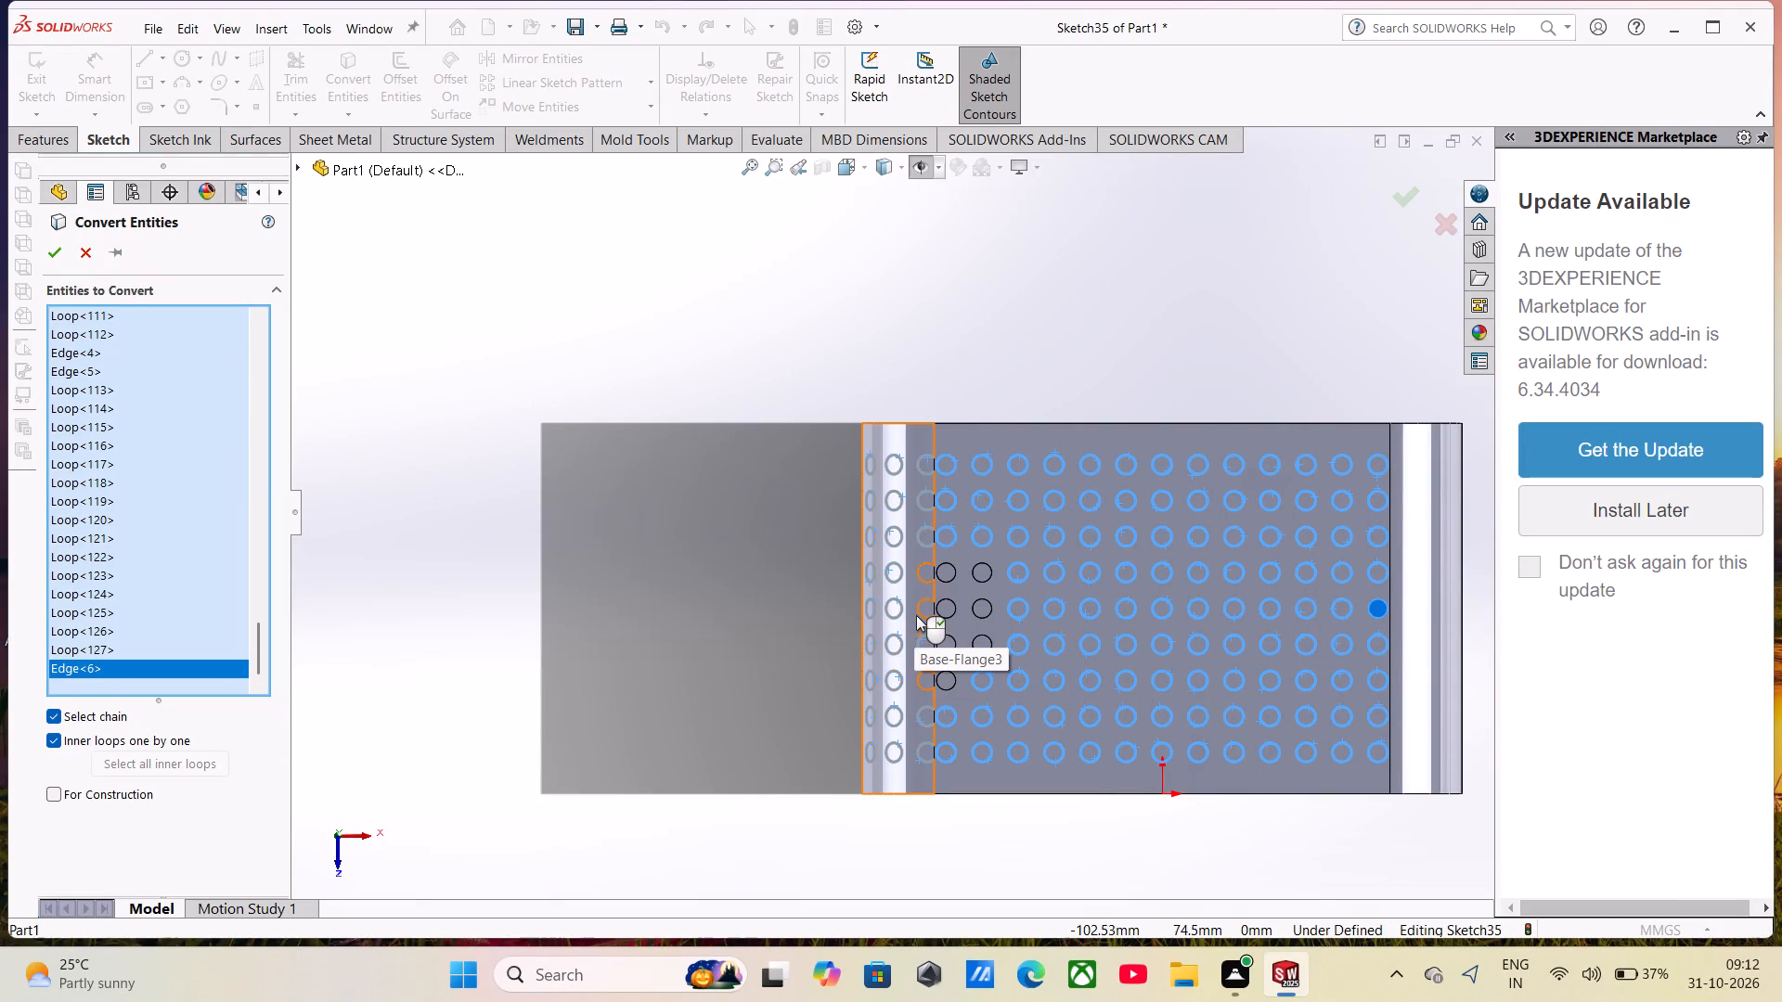
click(921, 607)
click(921, 577)
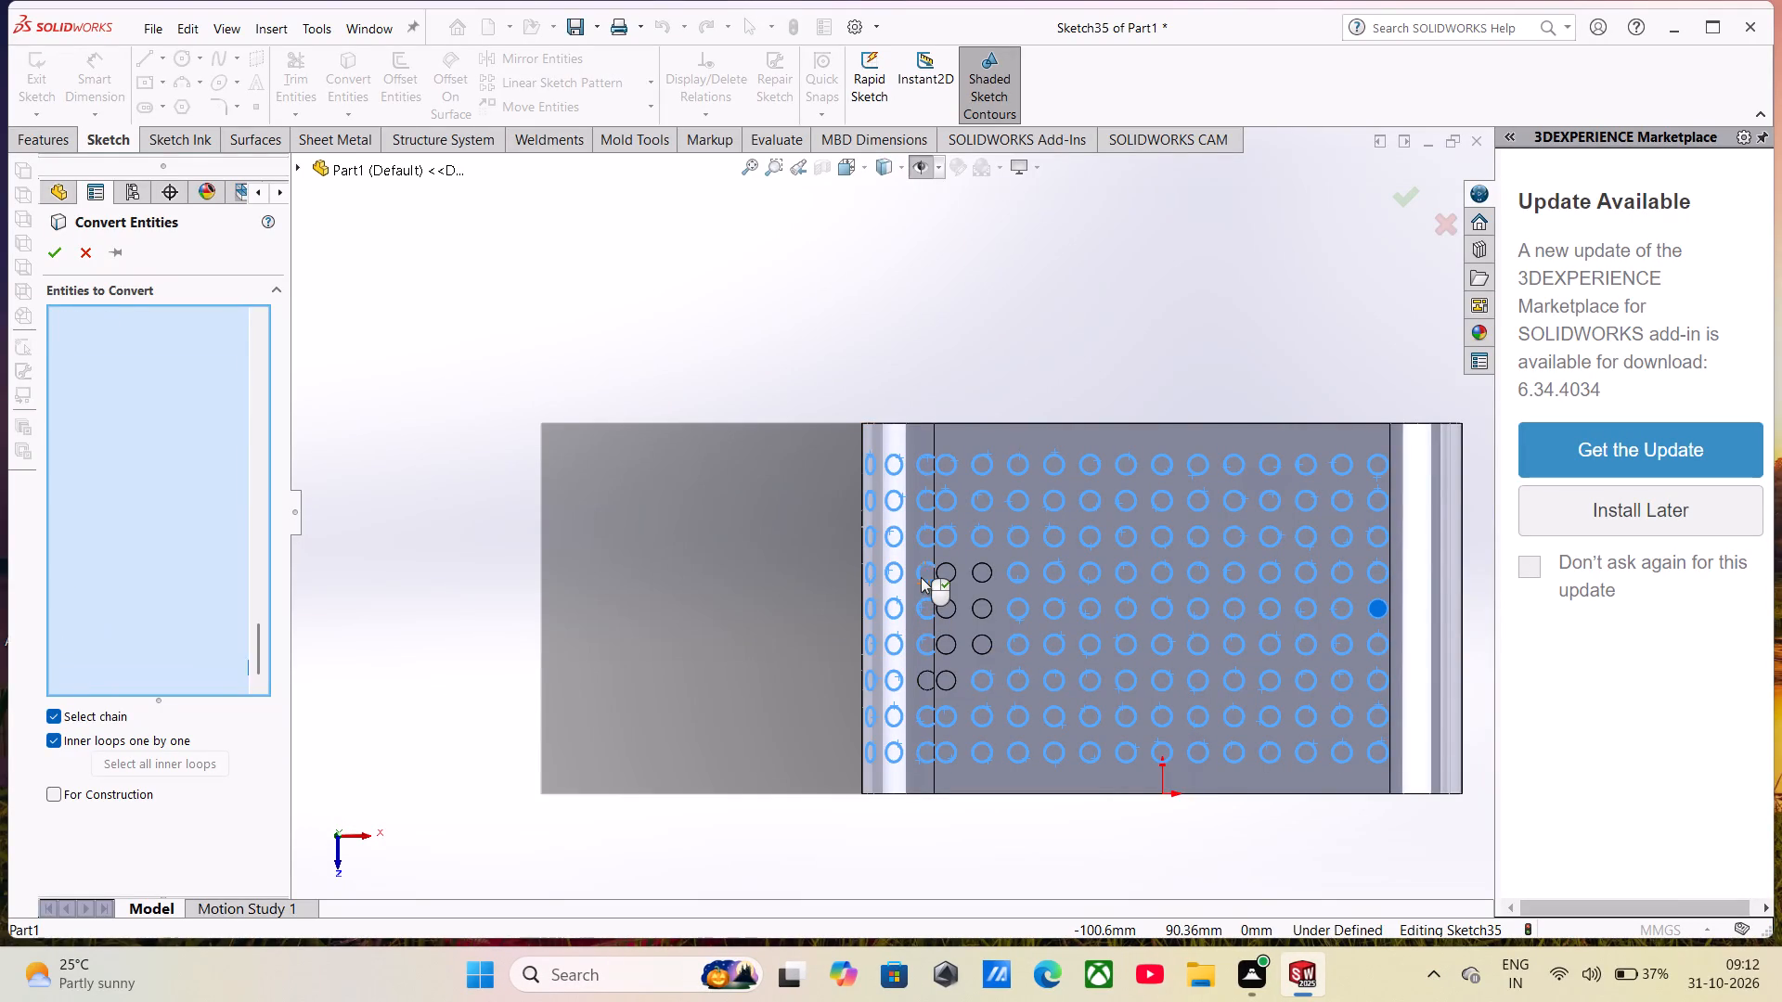
Add the remaining fourth- to seventh-row circles of the two flat-face columns nearest the bend, plus the seventh-row bend circle nearest the flat face.
click(941, 566)
click(981, 566)
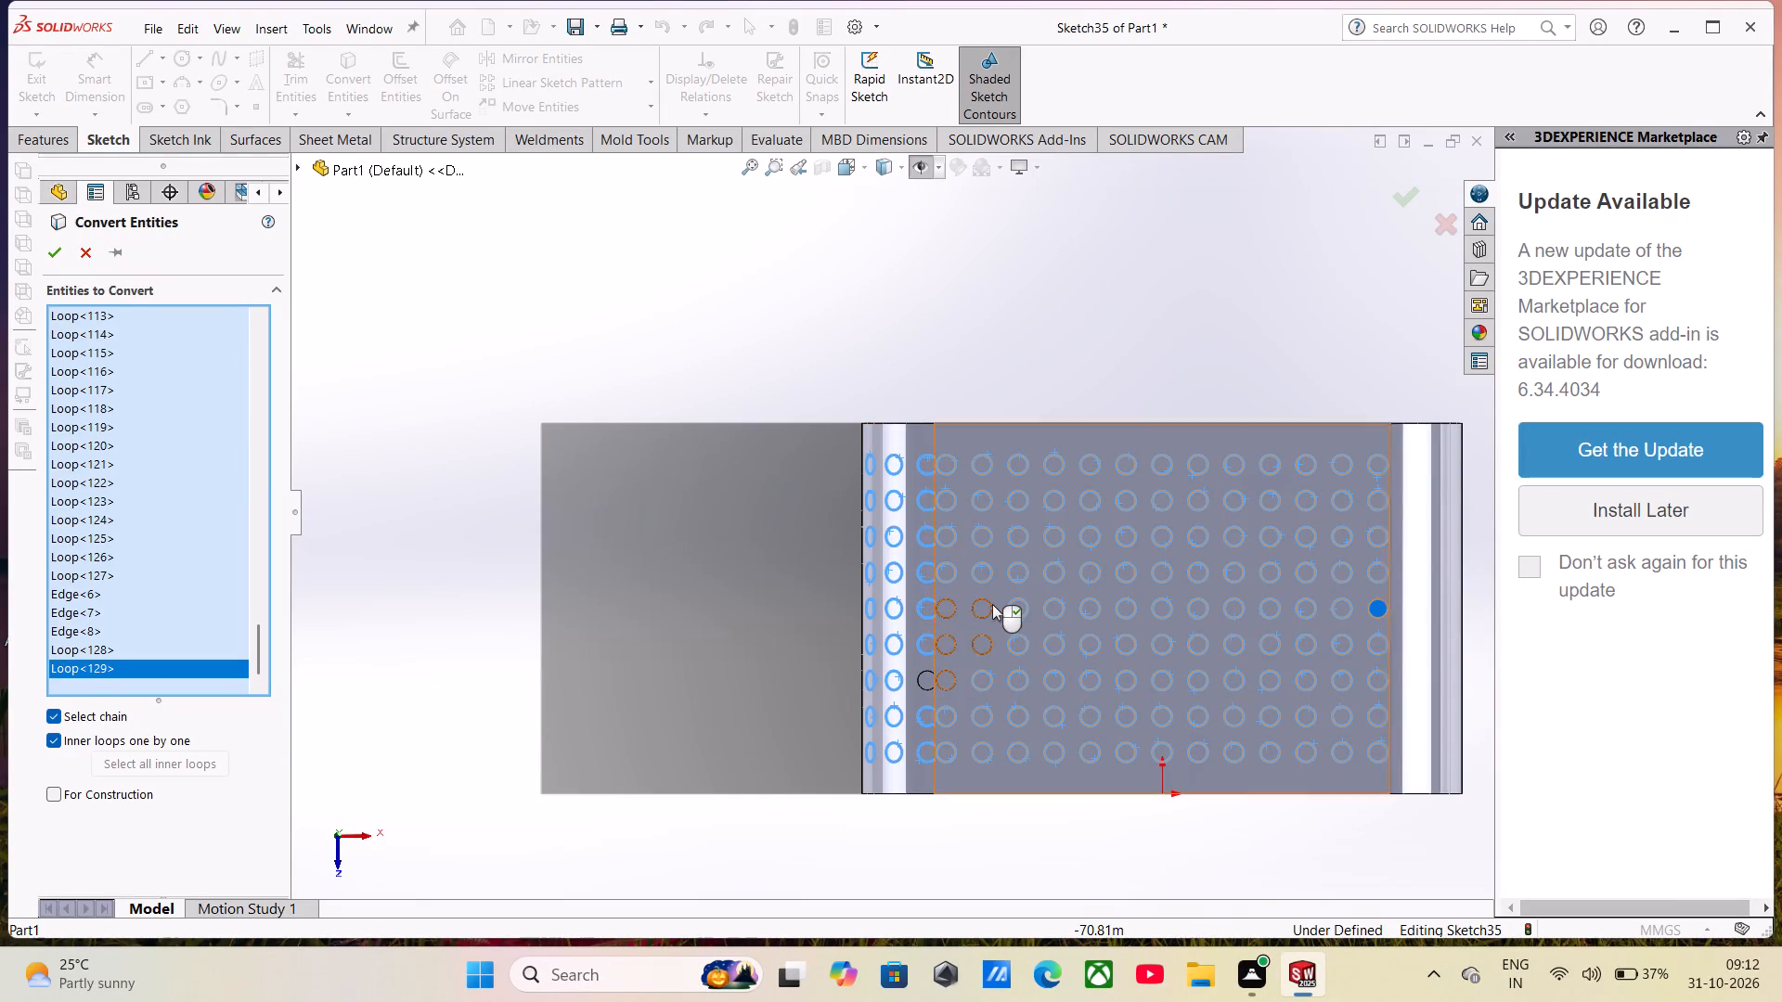
click(993, 604)
click(988, 639)
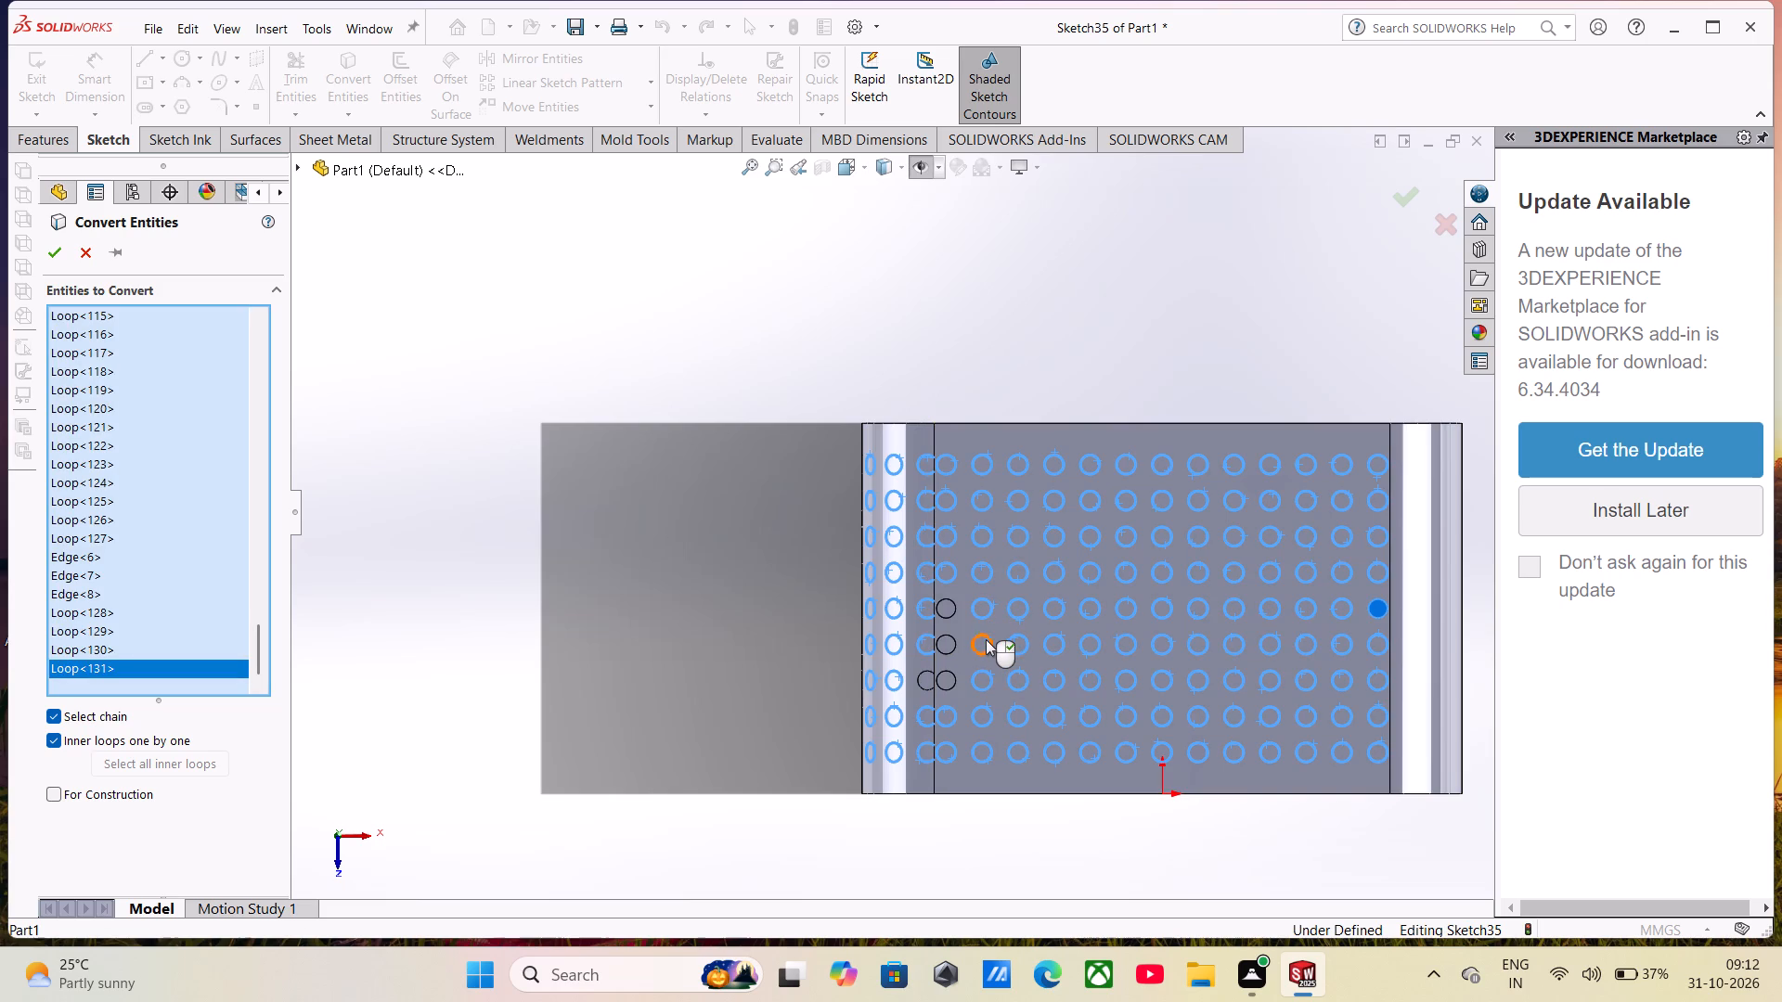
click(944, 636)
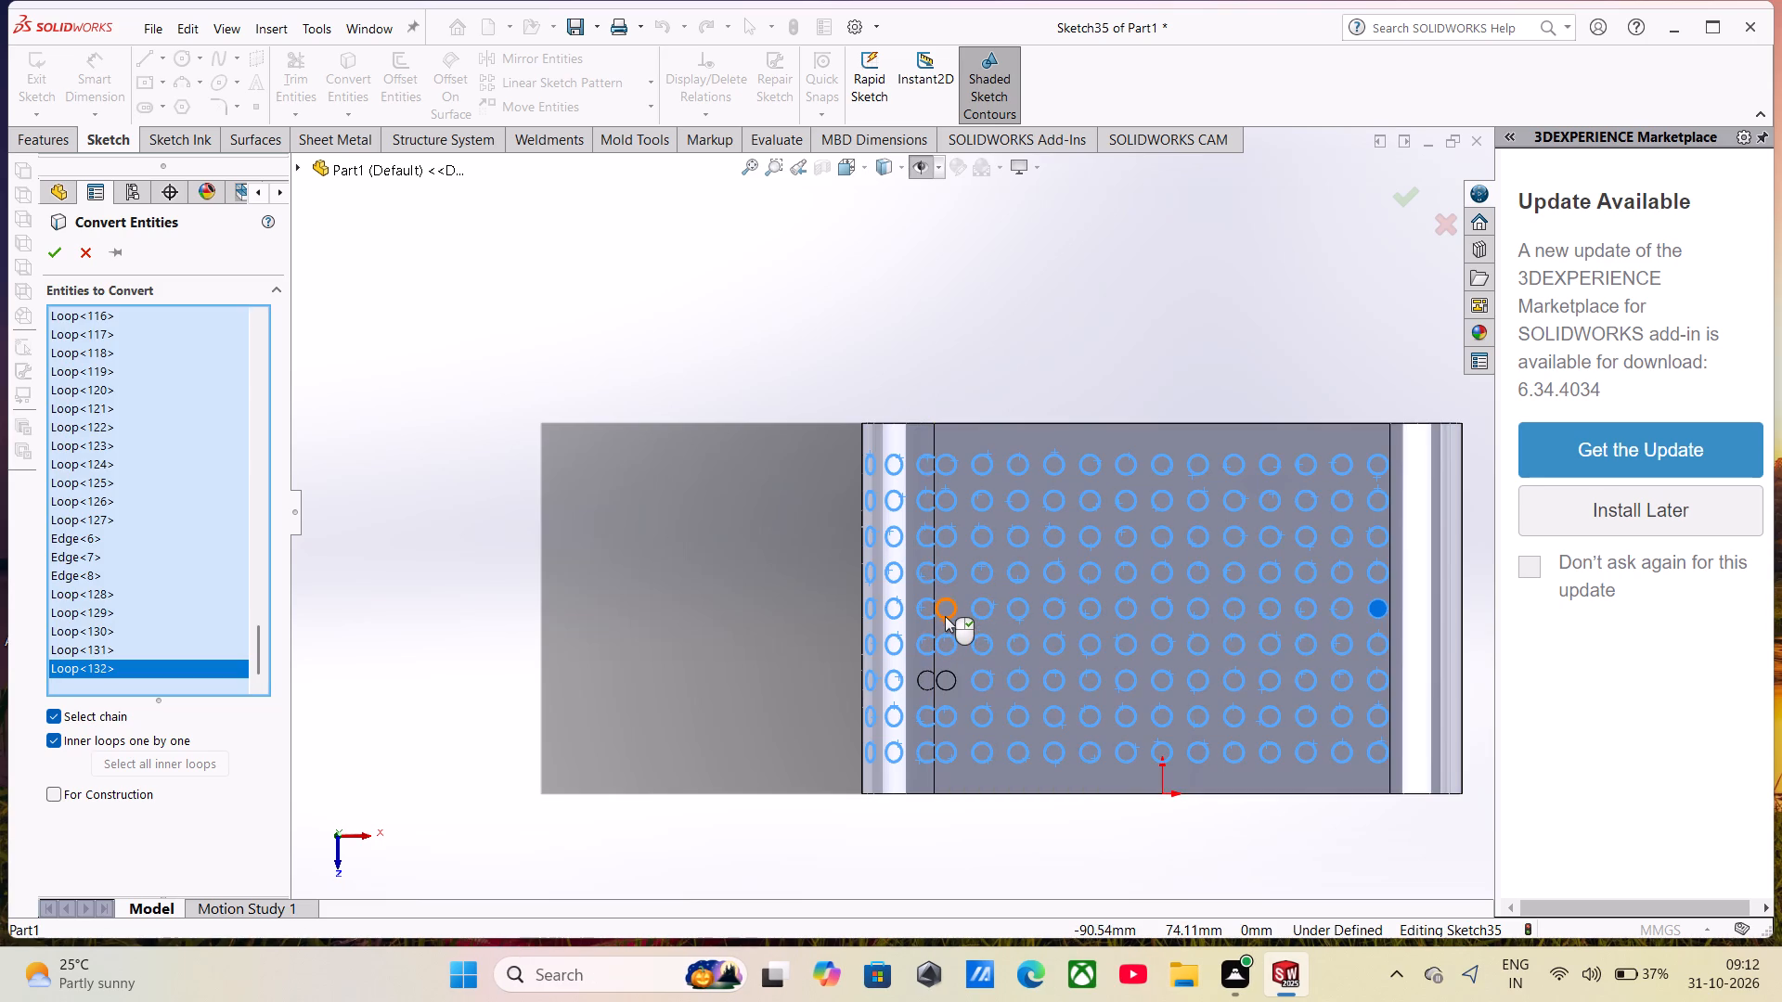
click(945, 616)
click(951, 672)
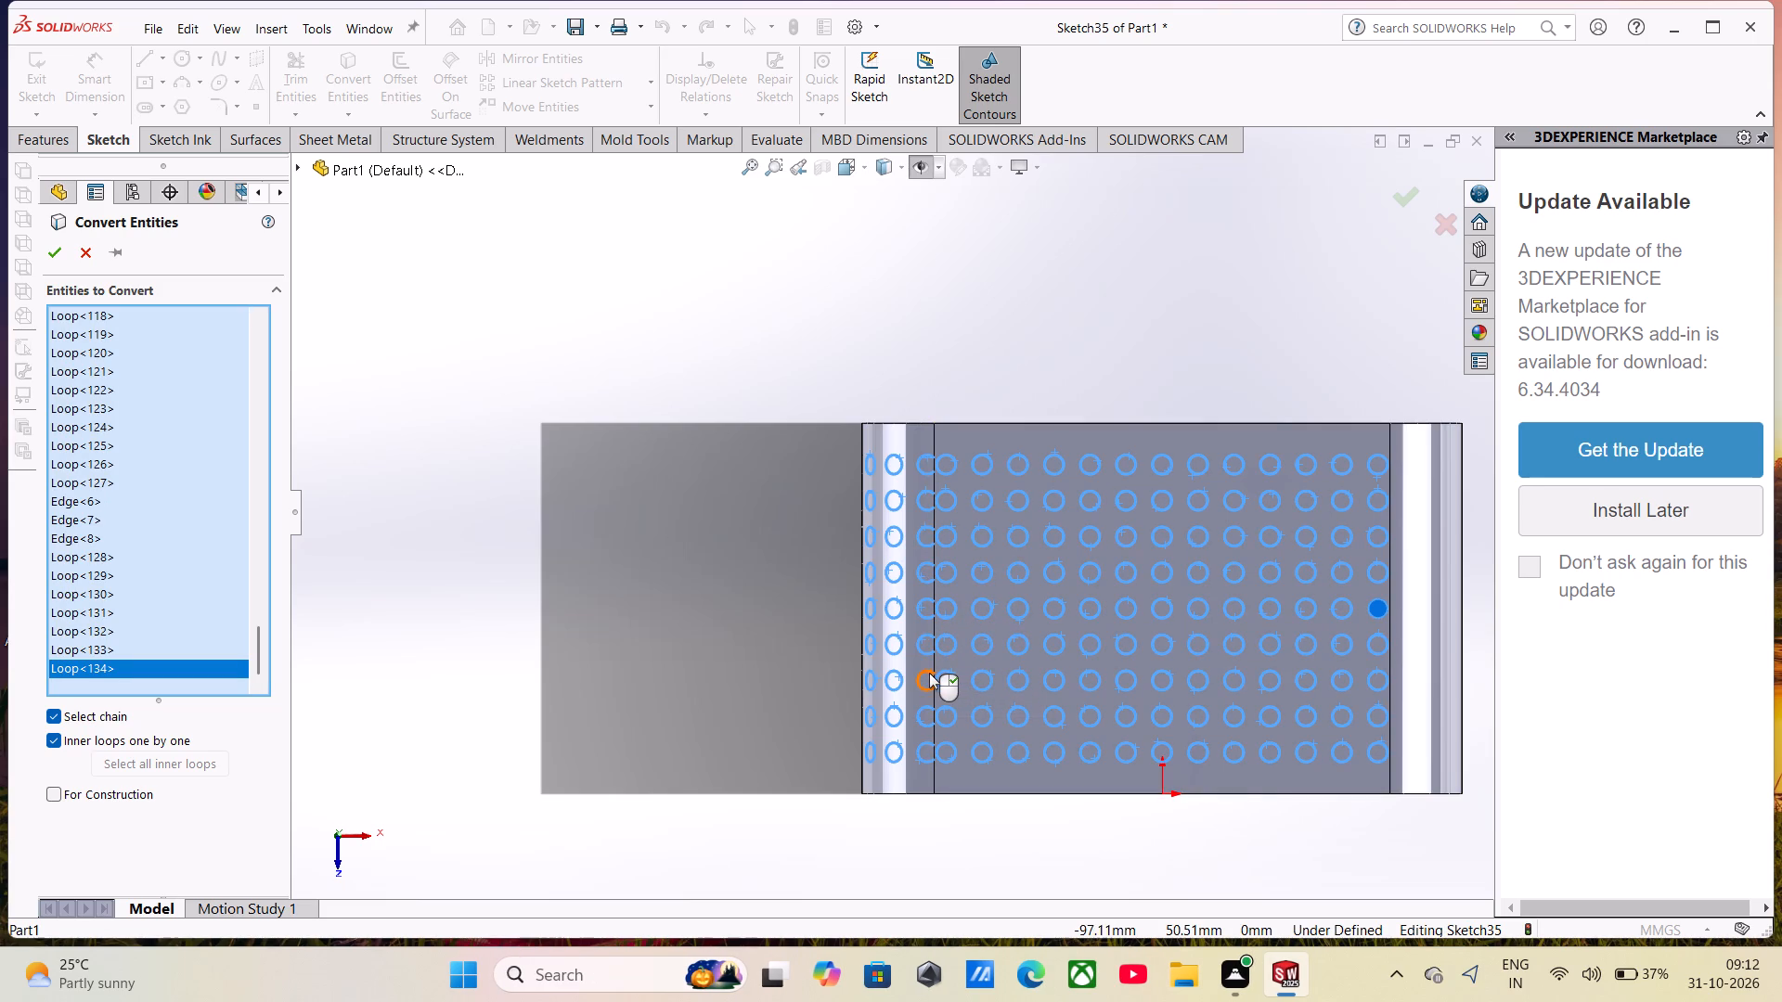
click(923, 669)
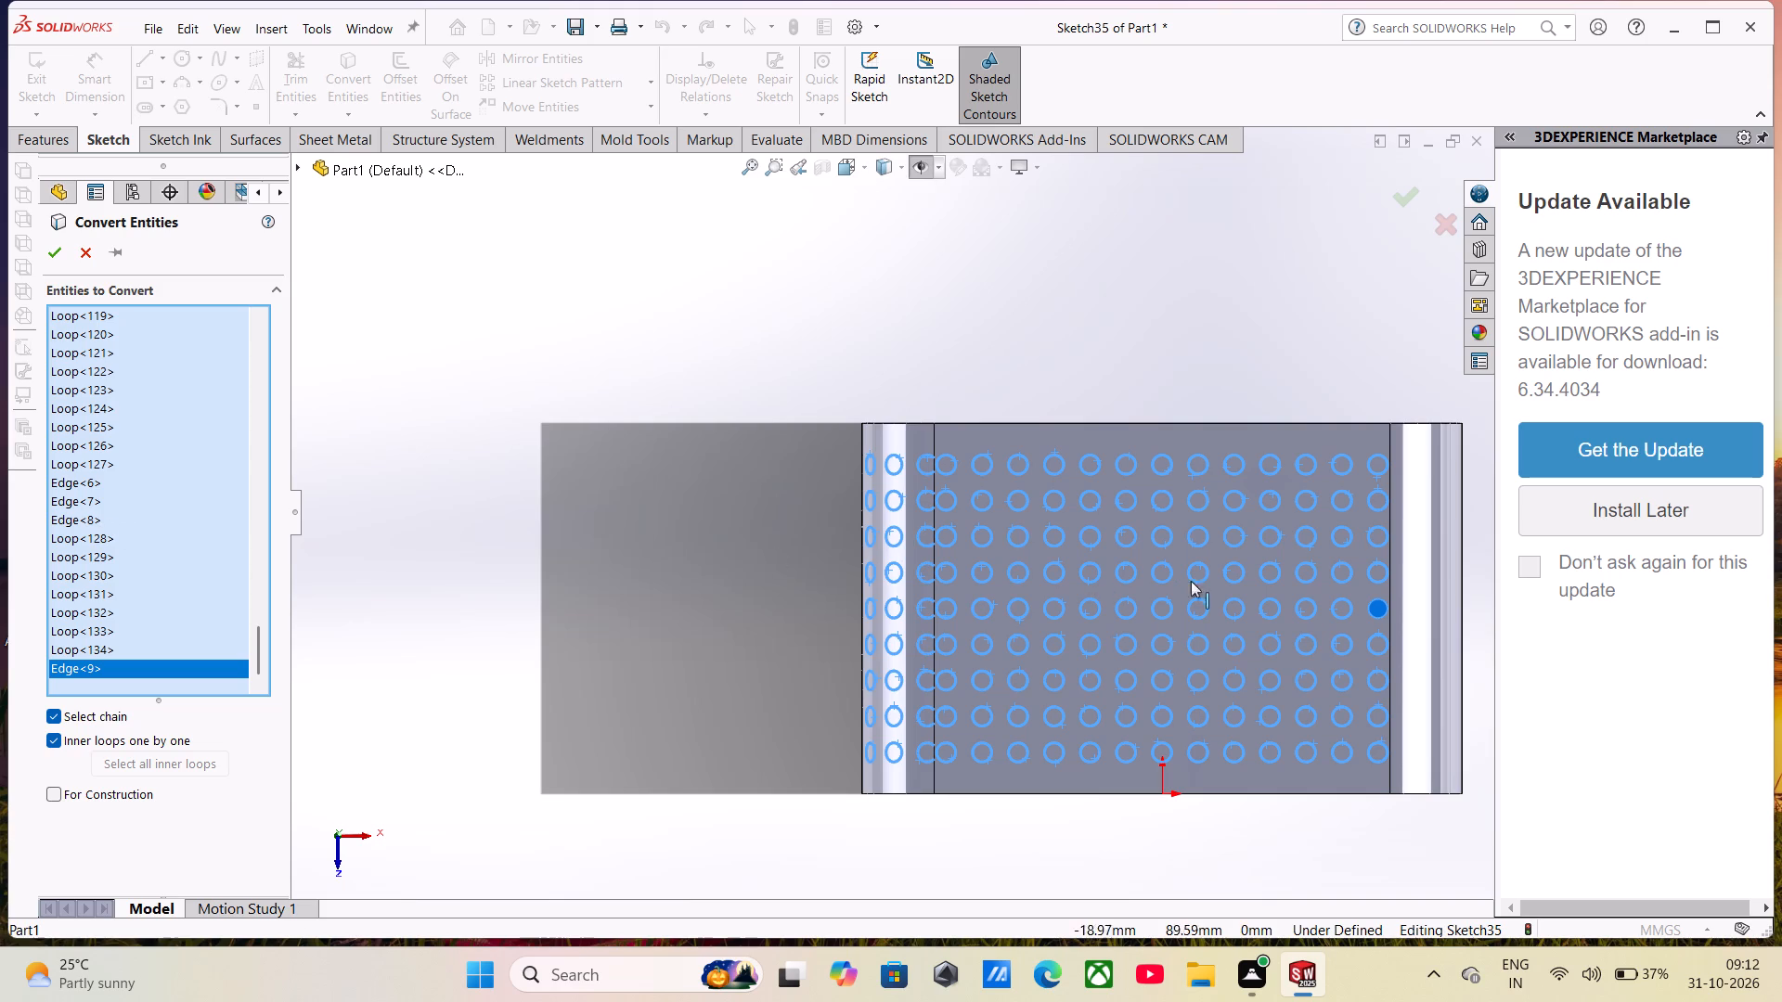
Add the fifth-row circle outline of the flat-face column farthest from the picked bend and complete the entity conversion.
click(1370, 610)
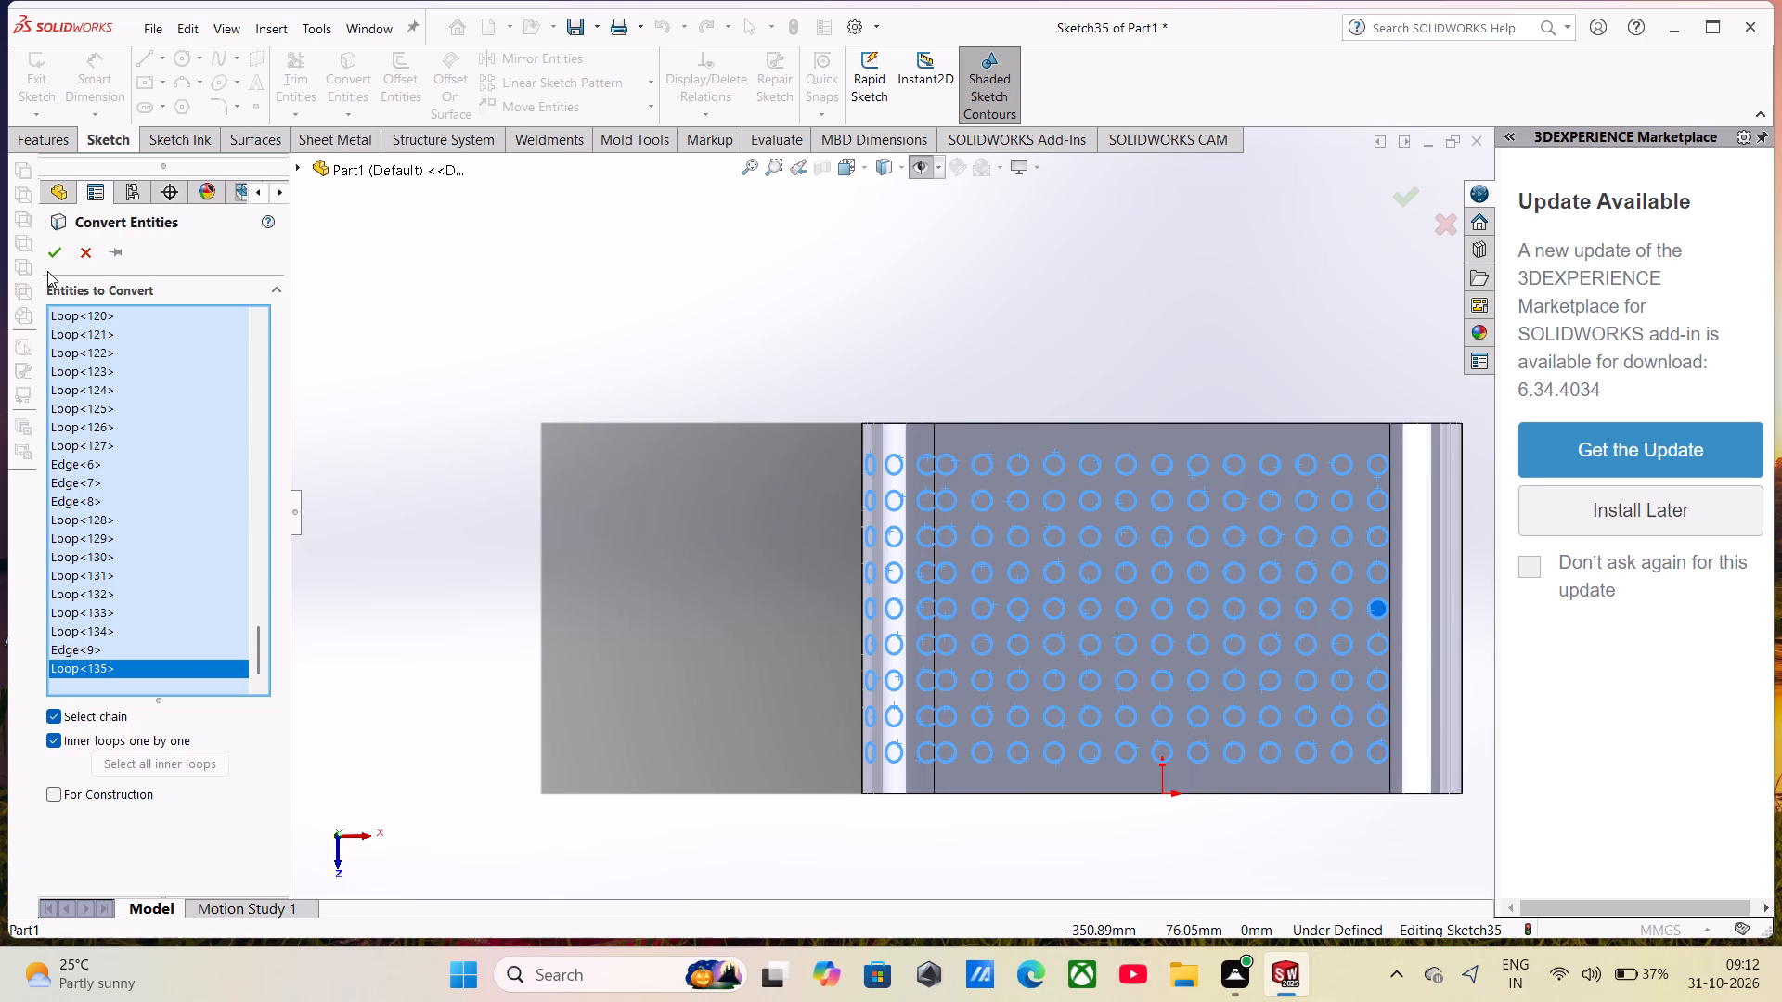
right_click(67, 649)
click(119, 707)
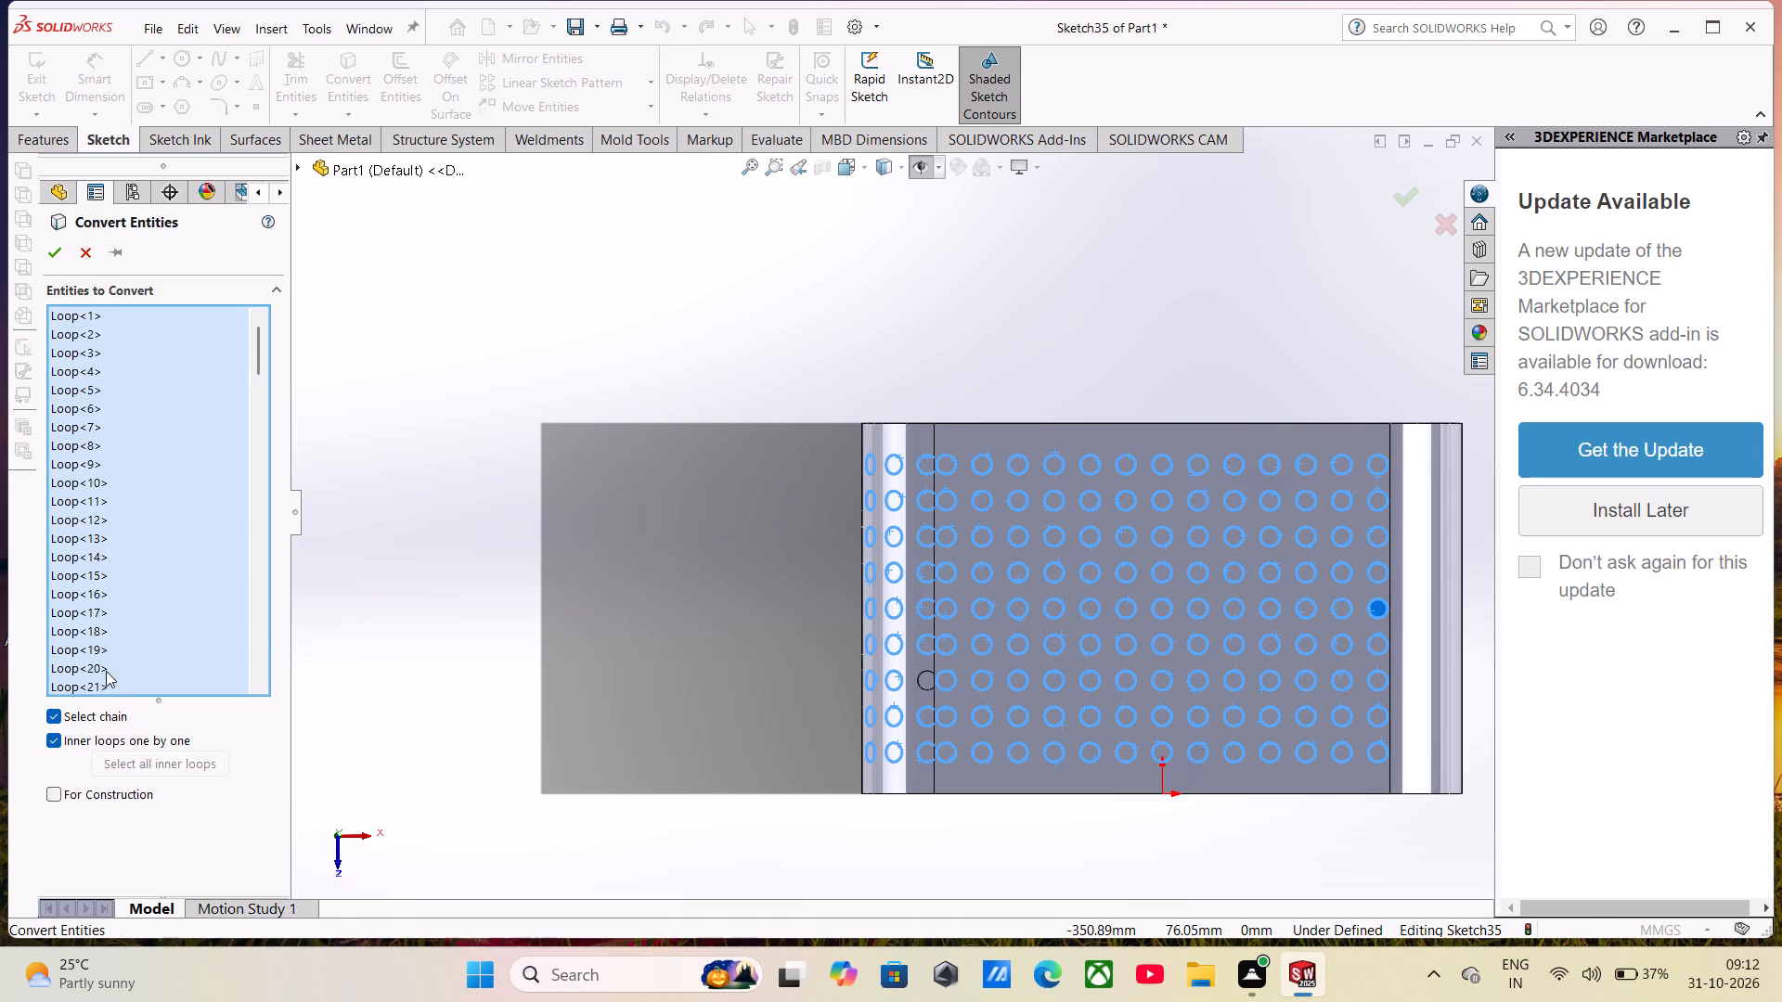
scroll(74, 426, up, 3)
click(925, 690)
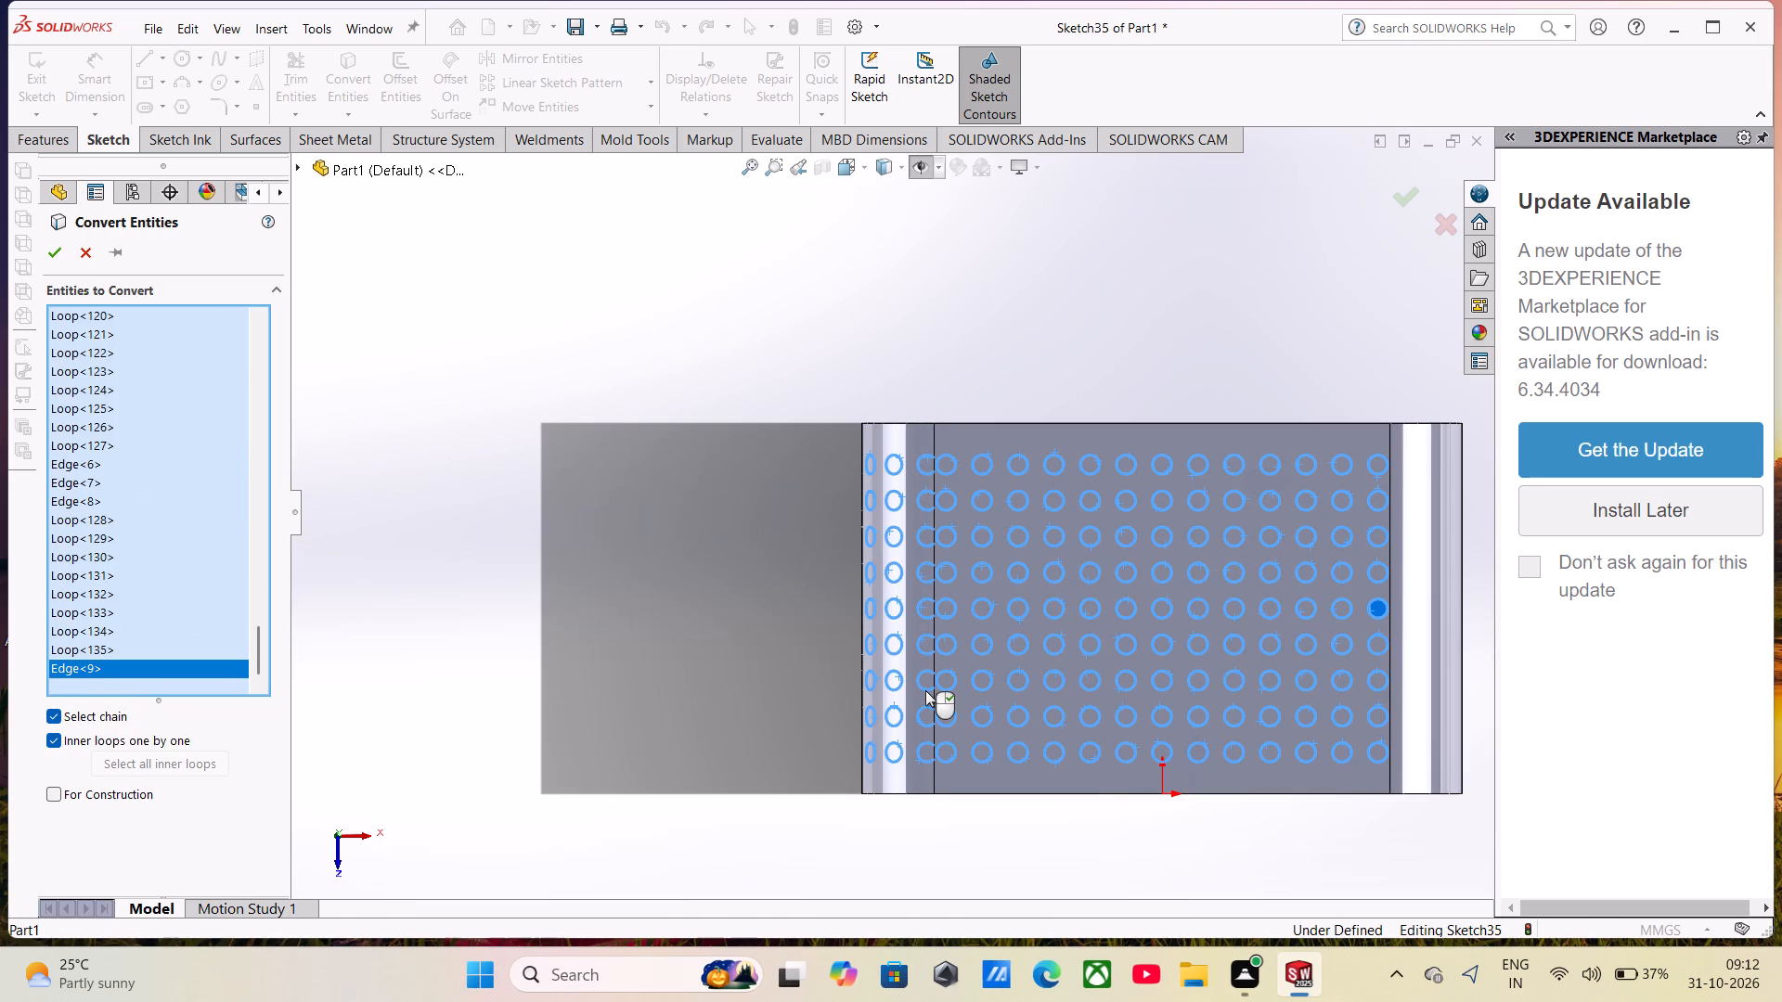
click(48, 251)
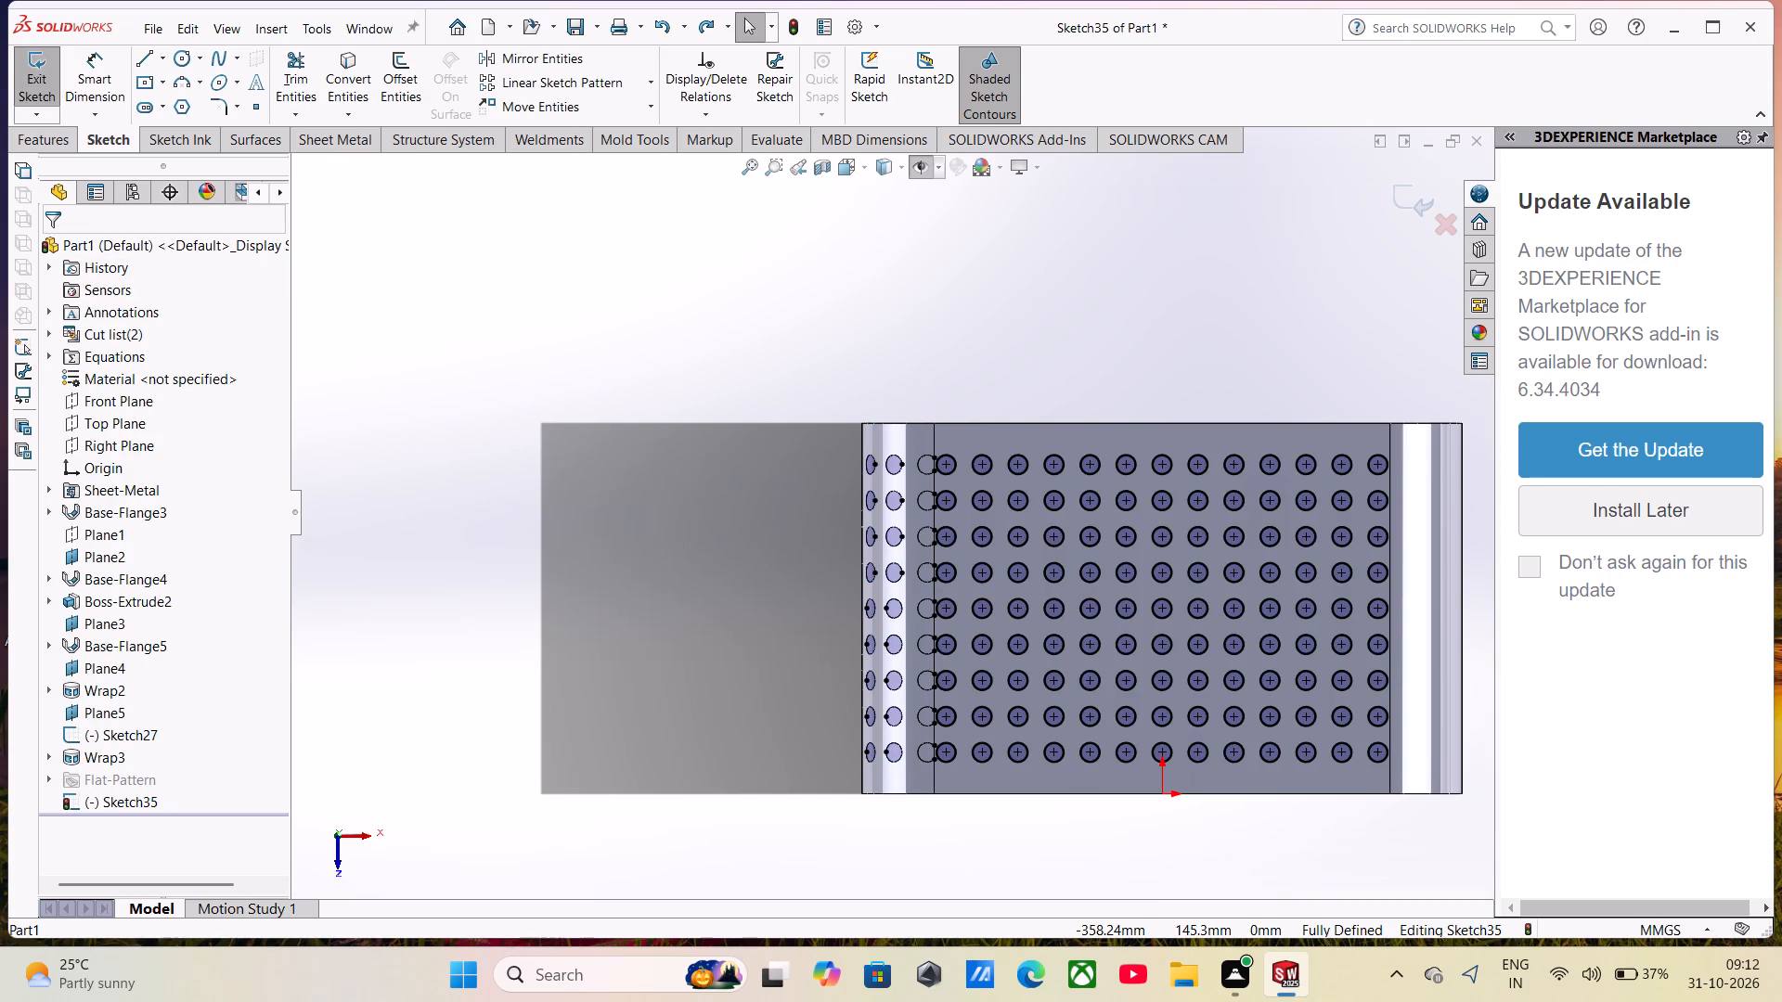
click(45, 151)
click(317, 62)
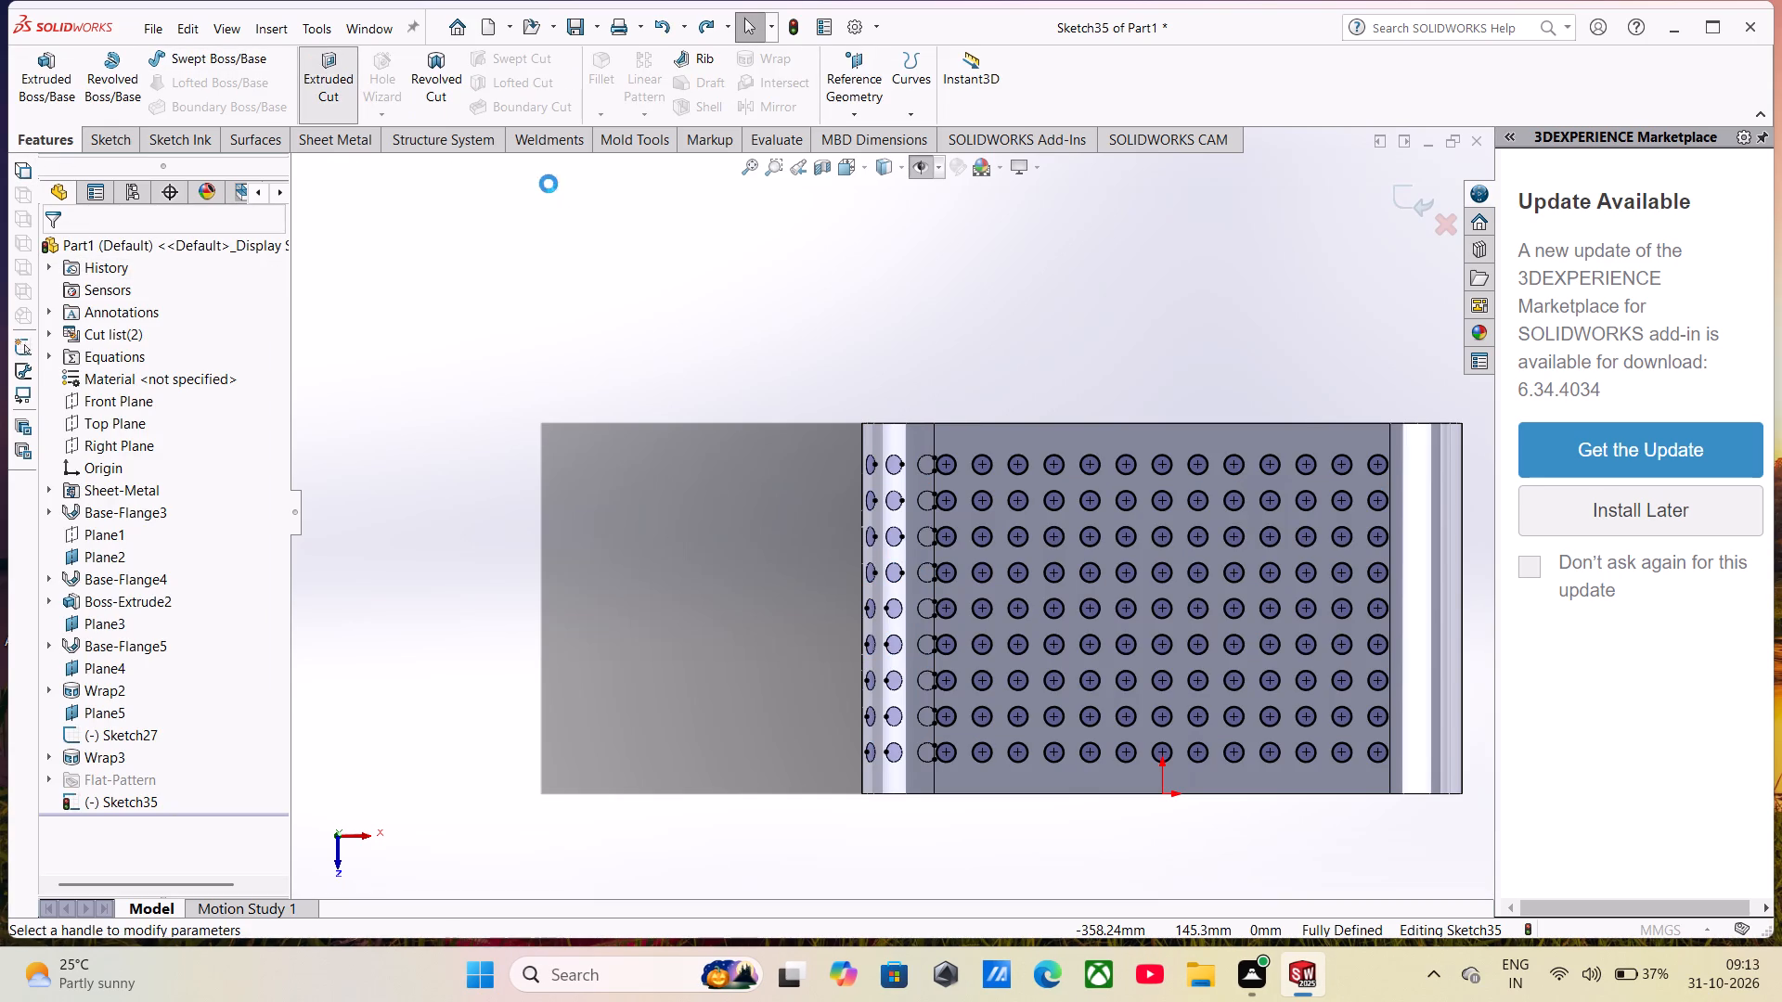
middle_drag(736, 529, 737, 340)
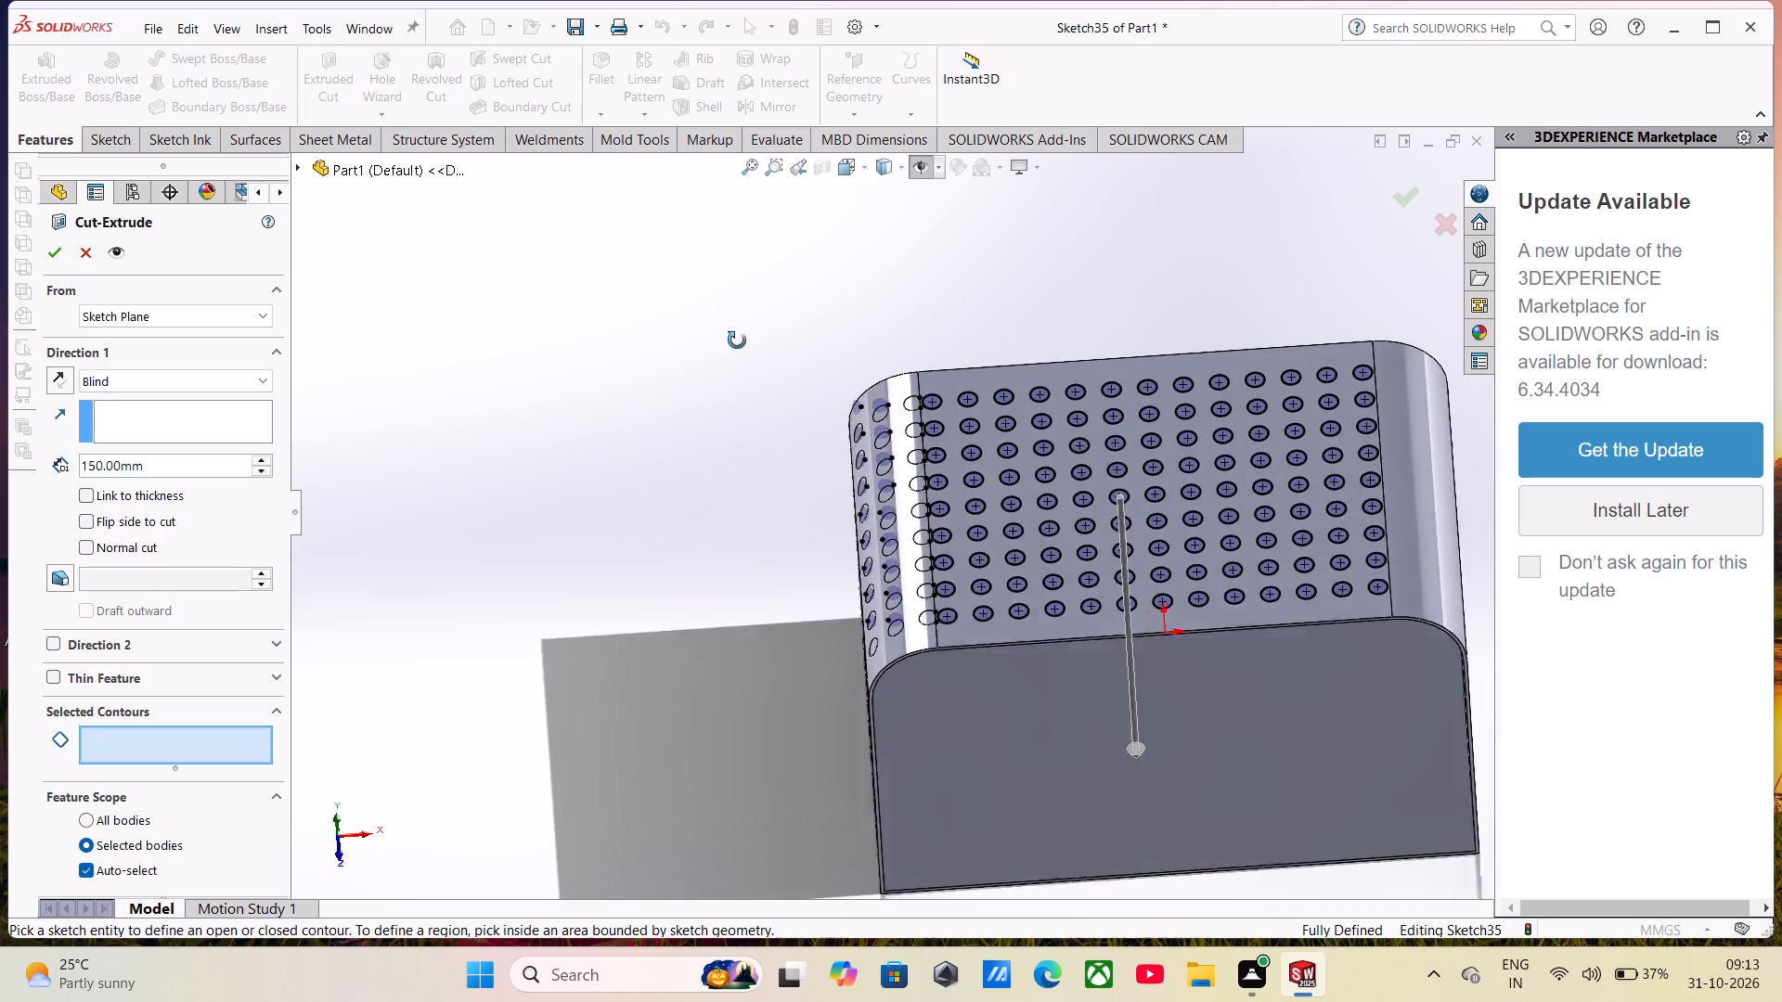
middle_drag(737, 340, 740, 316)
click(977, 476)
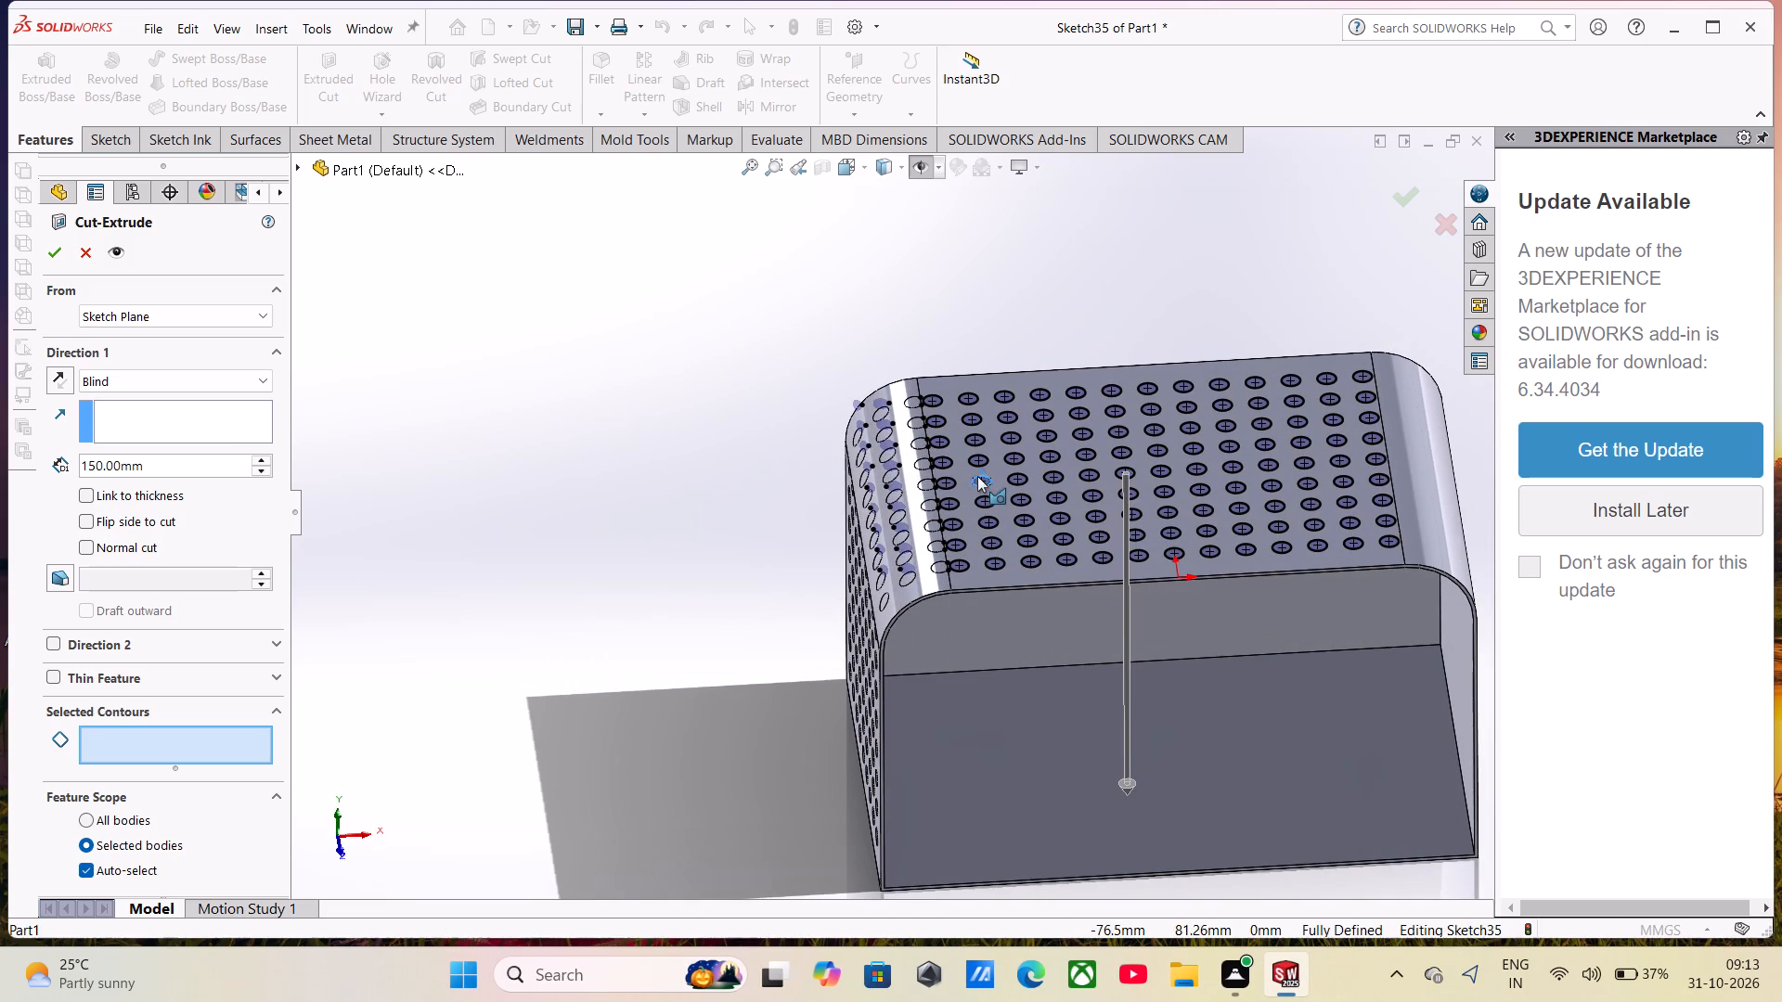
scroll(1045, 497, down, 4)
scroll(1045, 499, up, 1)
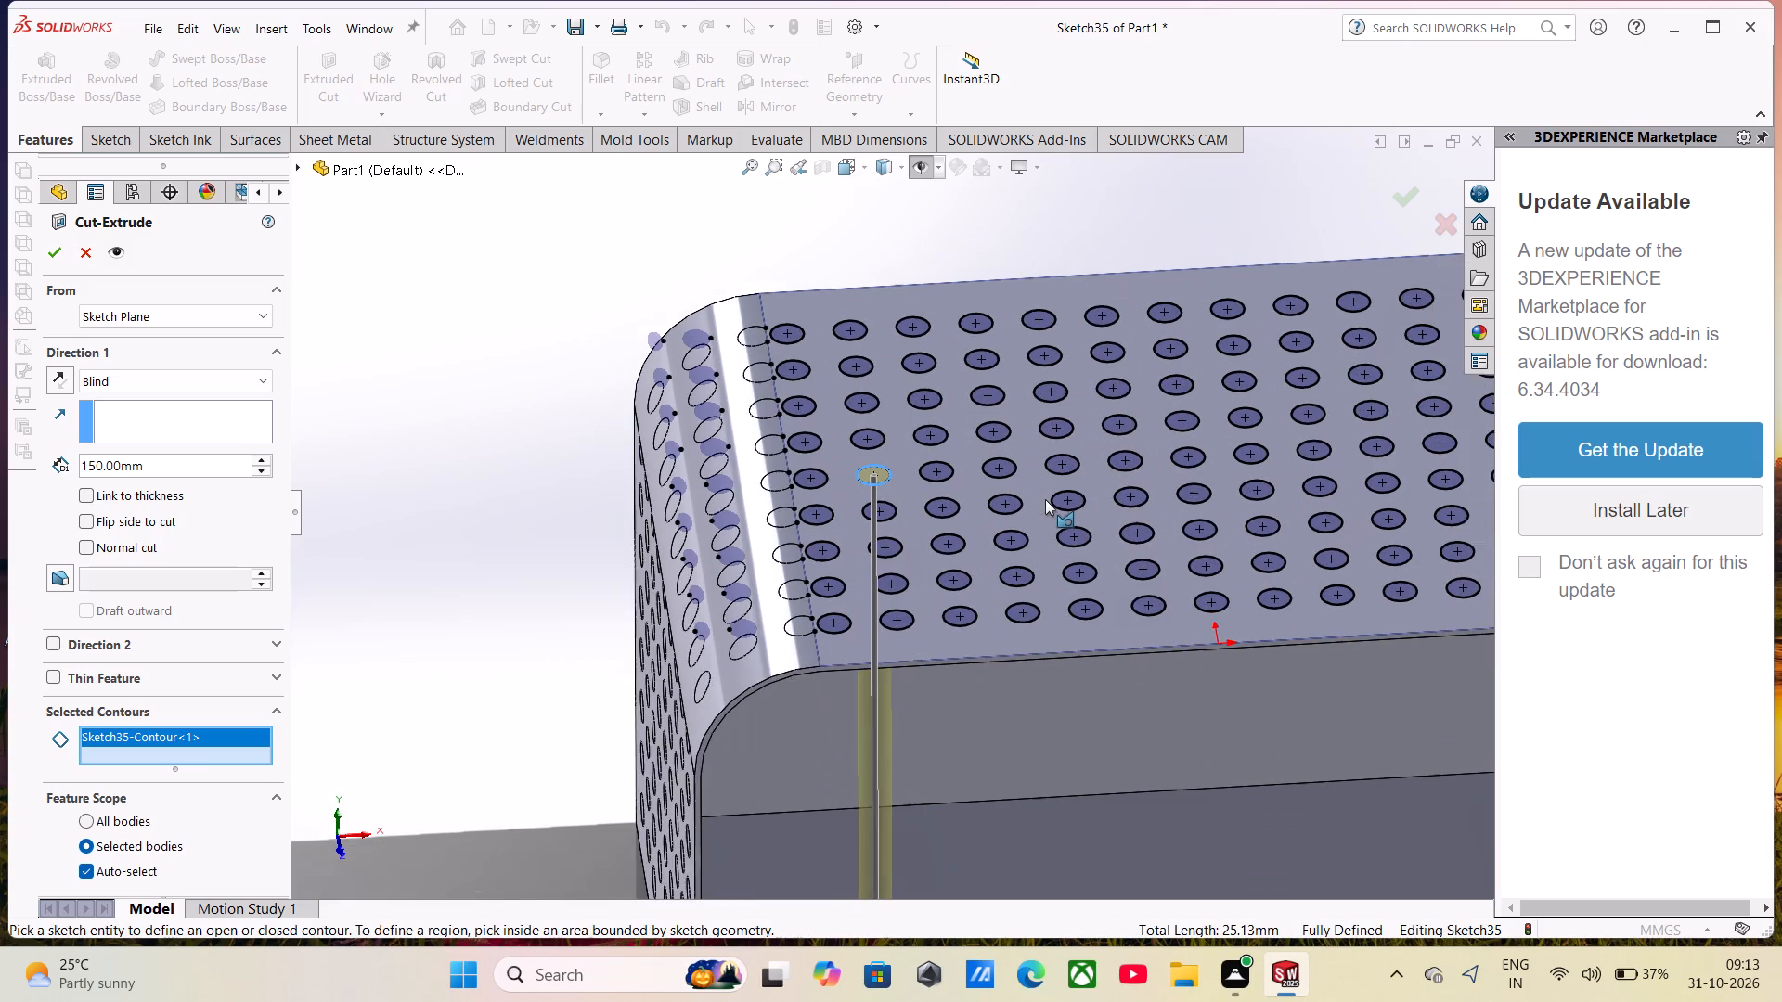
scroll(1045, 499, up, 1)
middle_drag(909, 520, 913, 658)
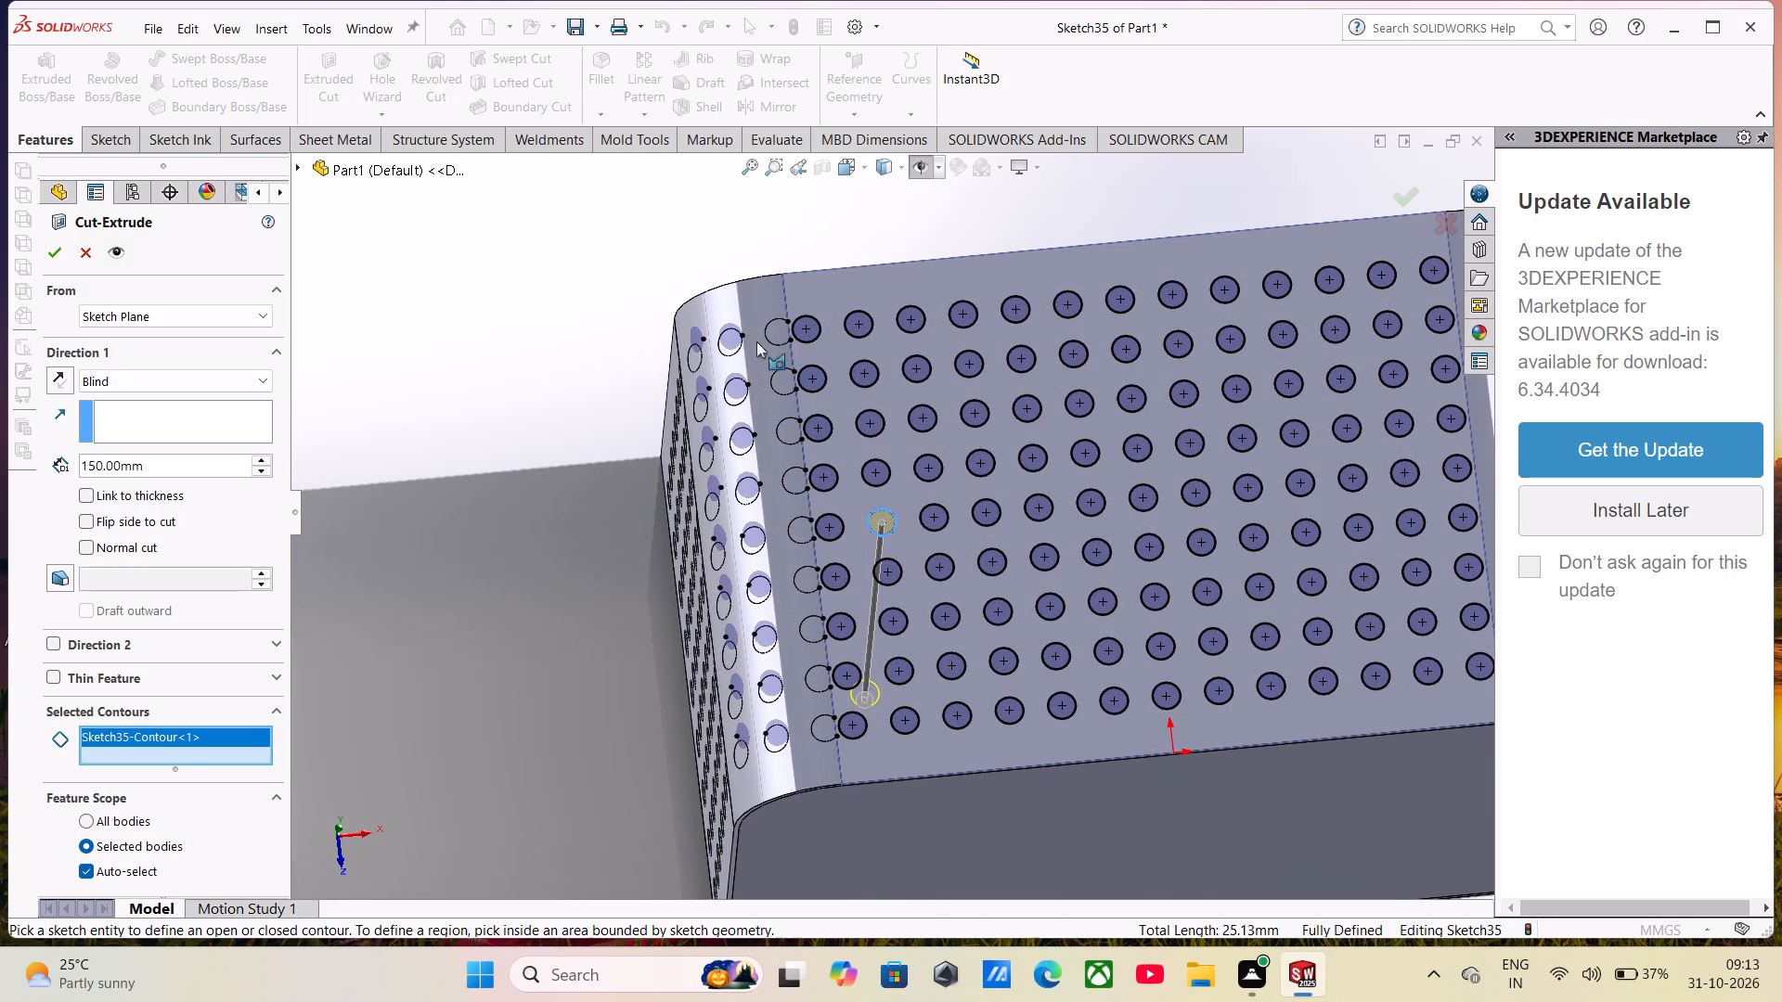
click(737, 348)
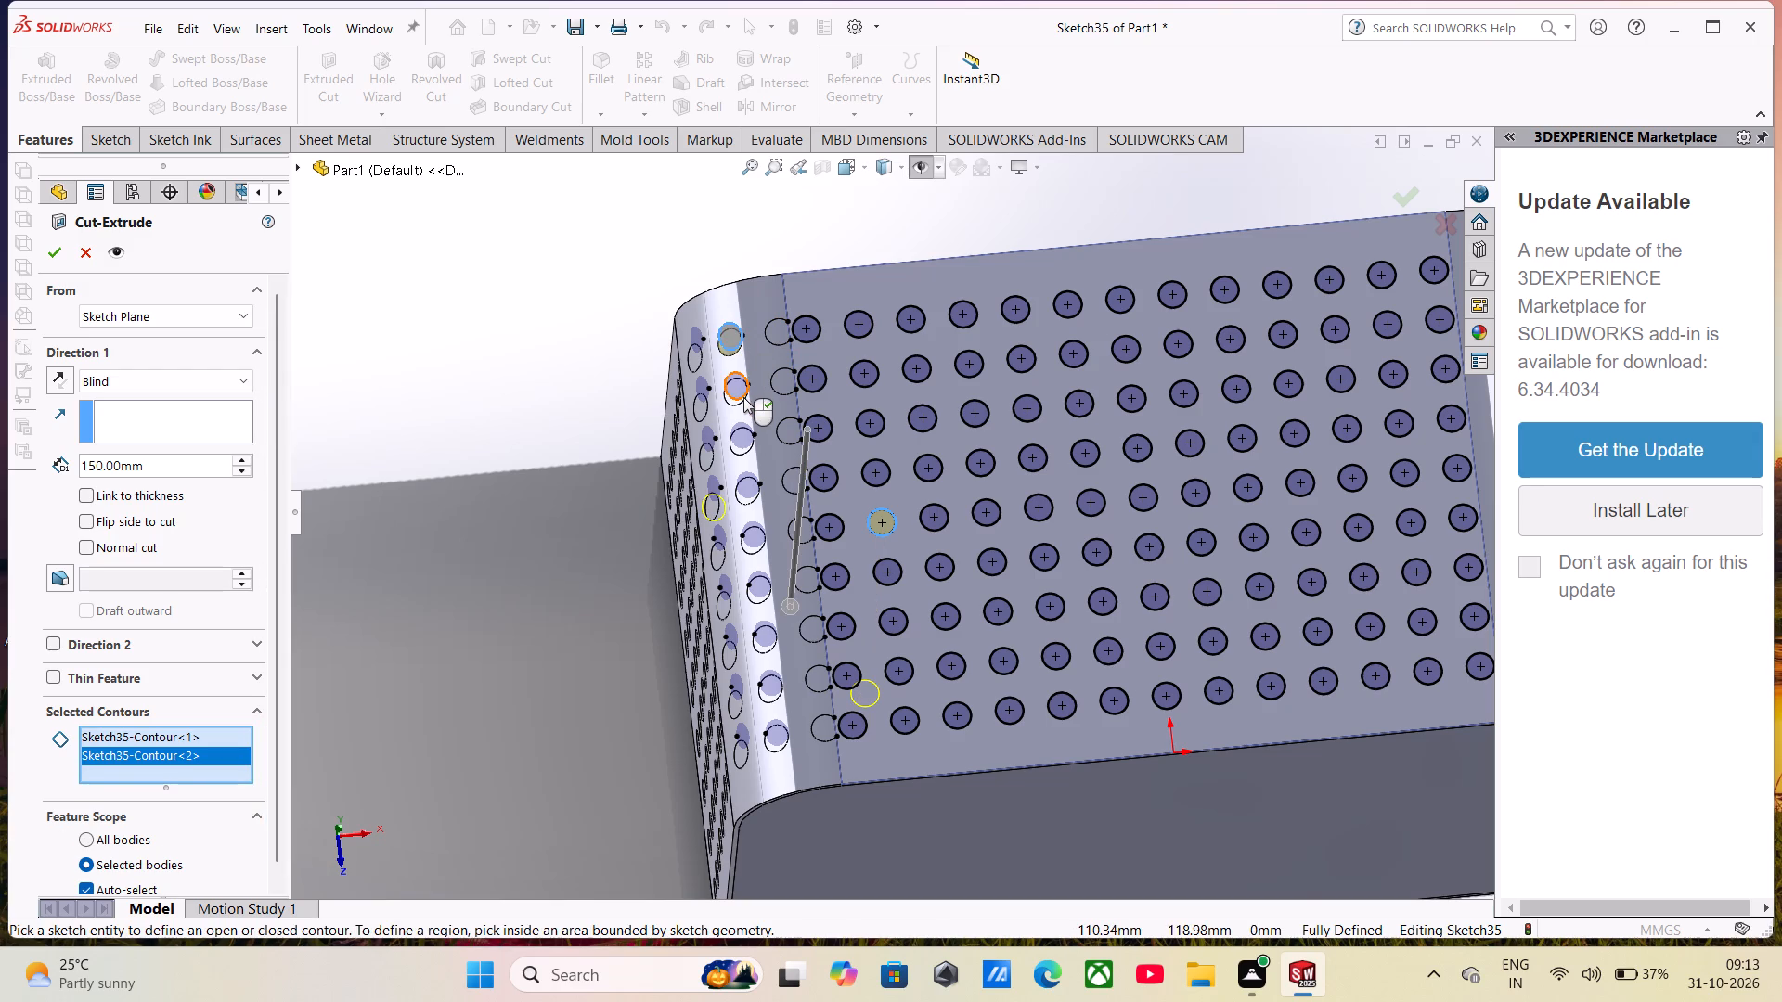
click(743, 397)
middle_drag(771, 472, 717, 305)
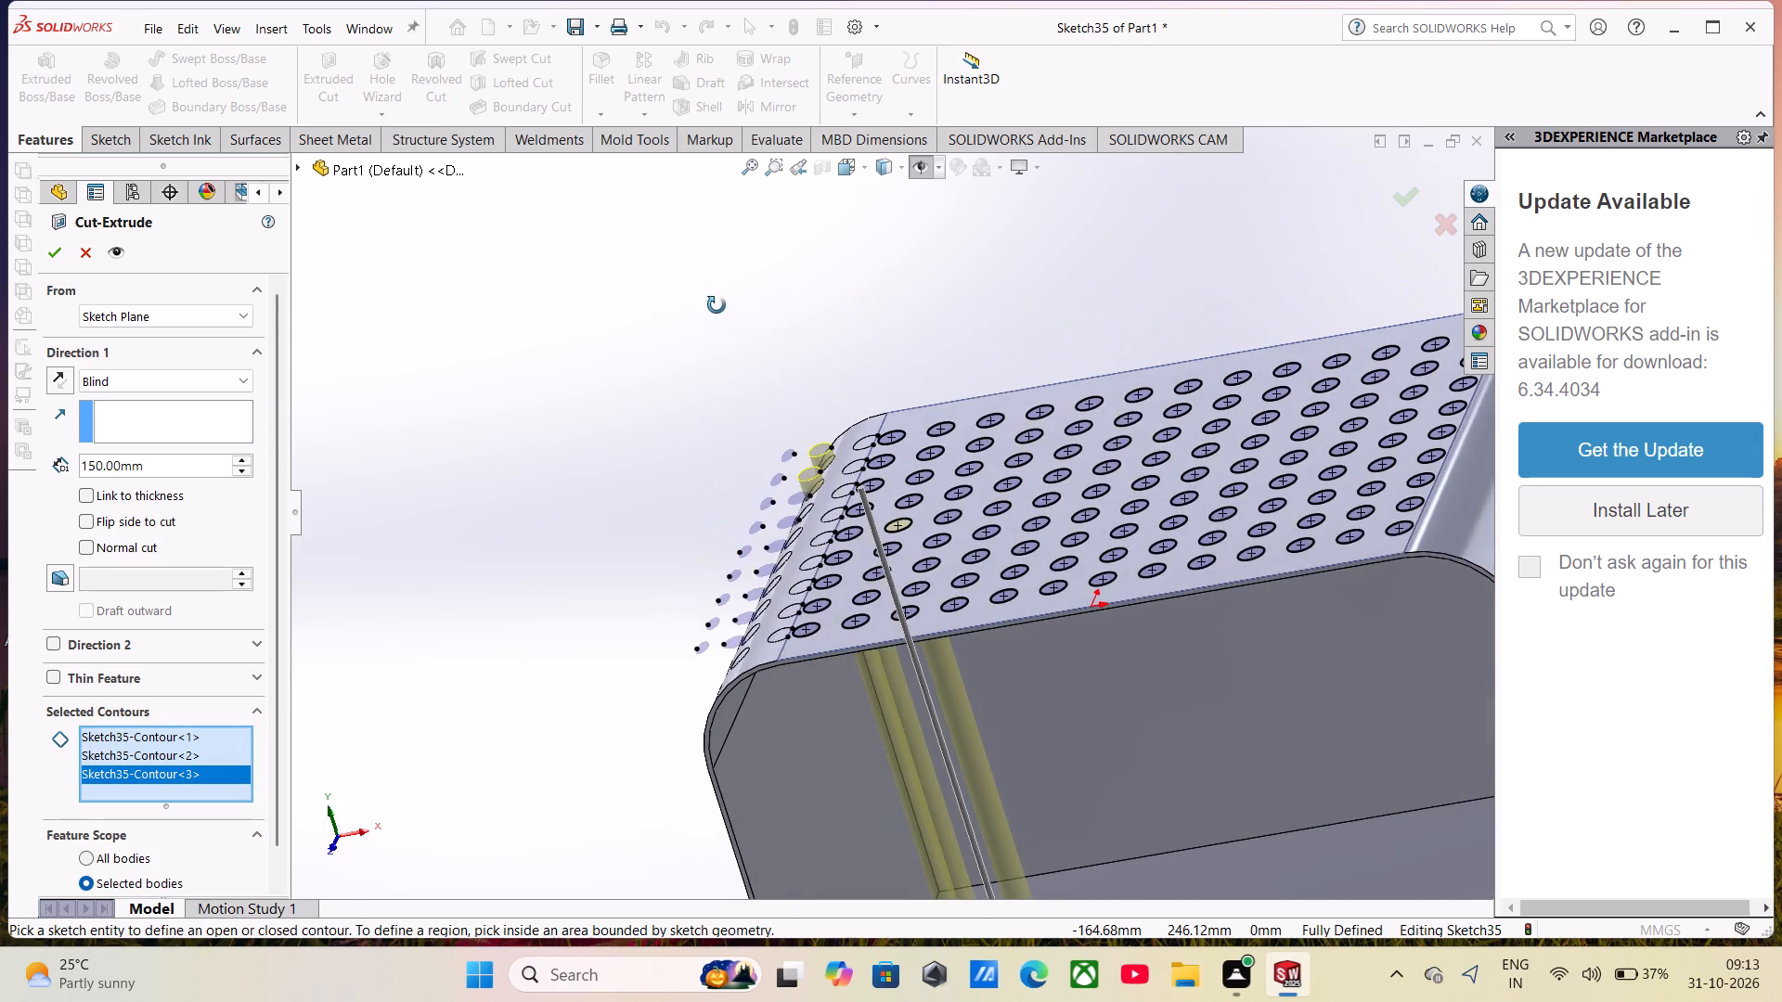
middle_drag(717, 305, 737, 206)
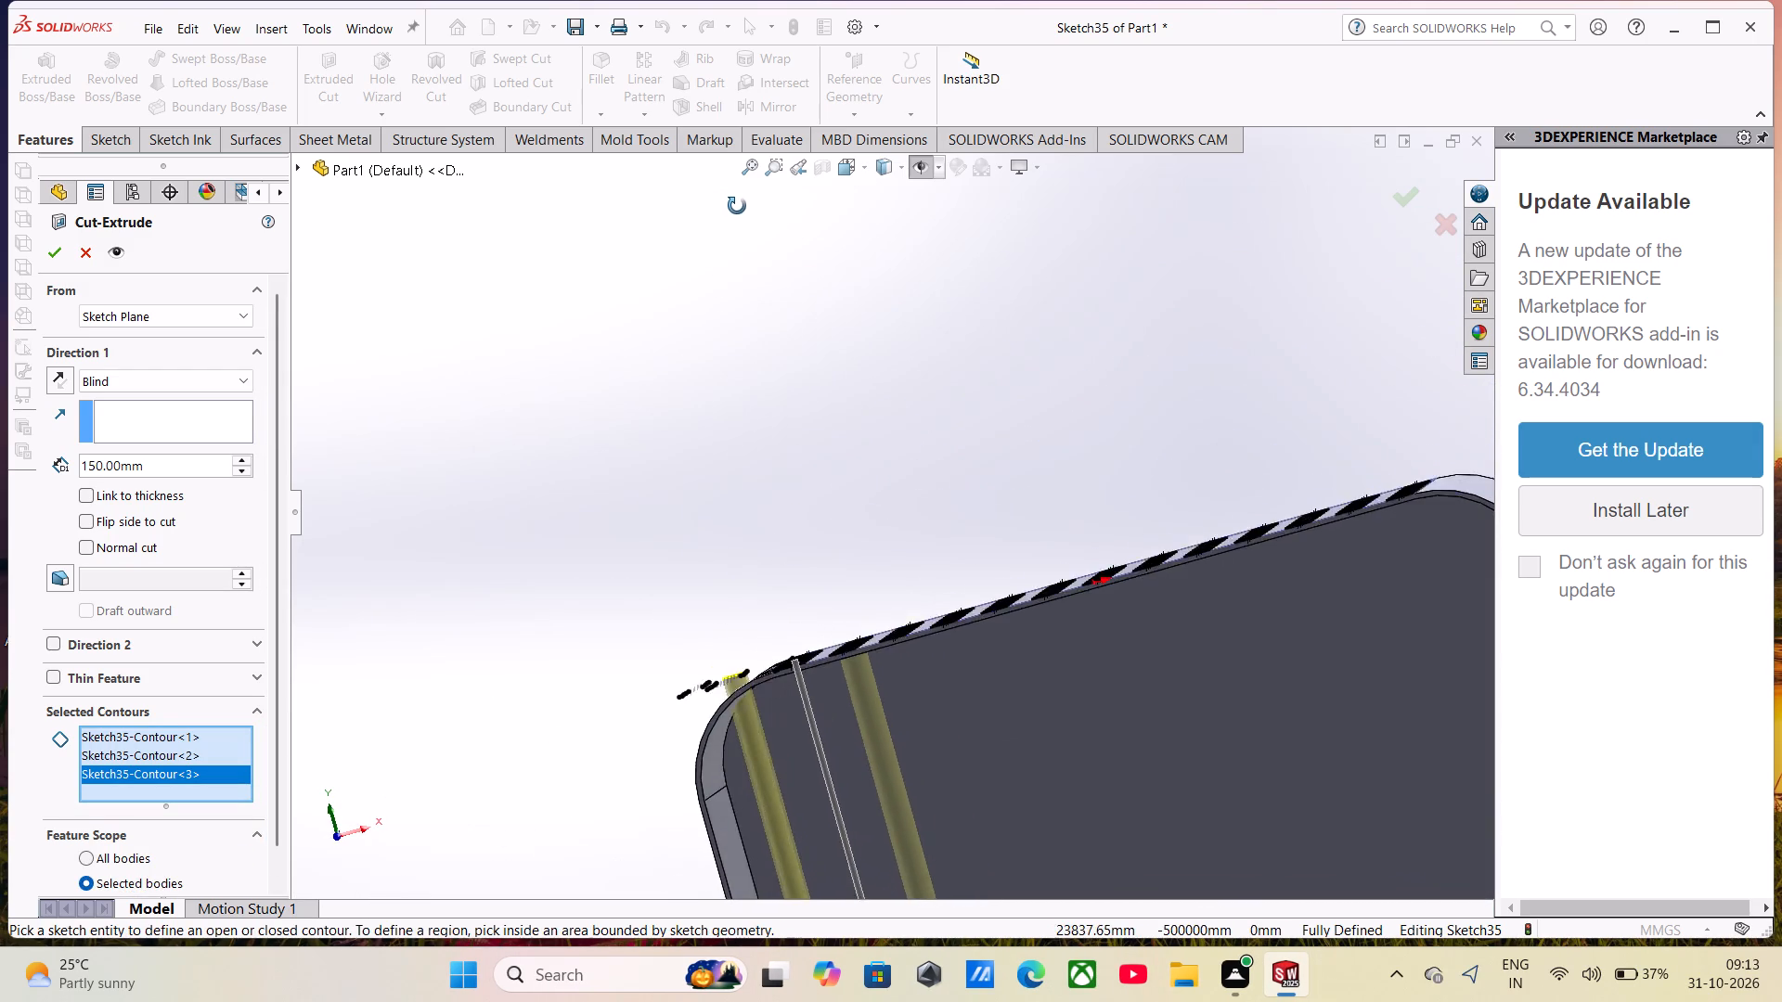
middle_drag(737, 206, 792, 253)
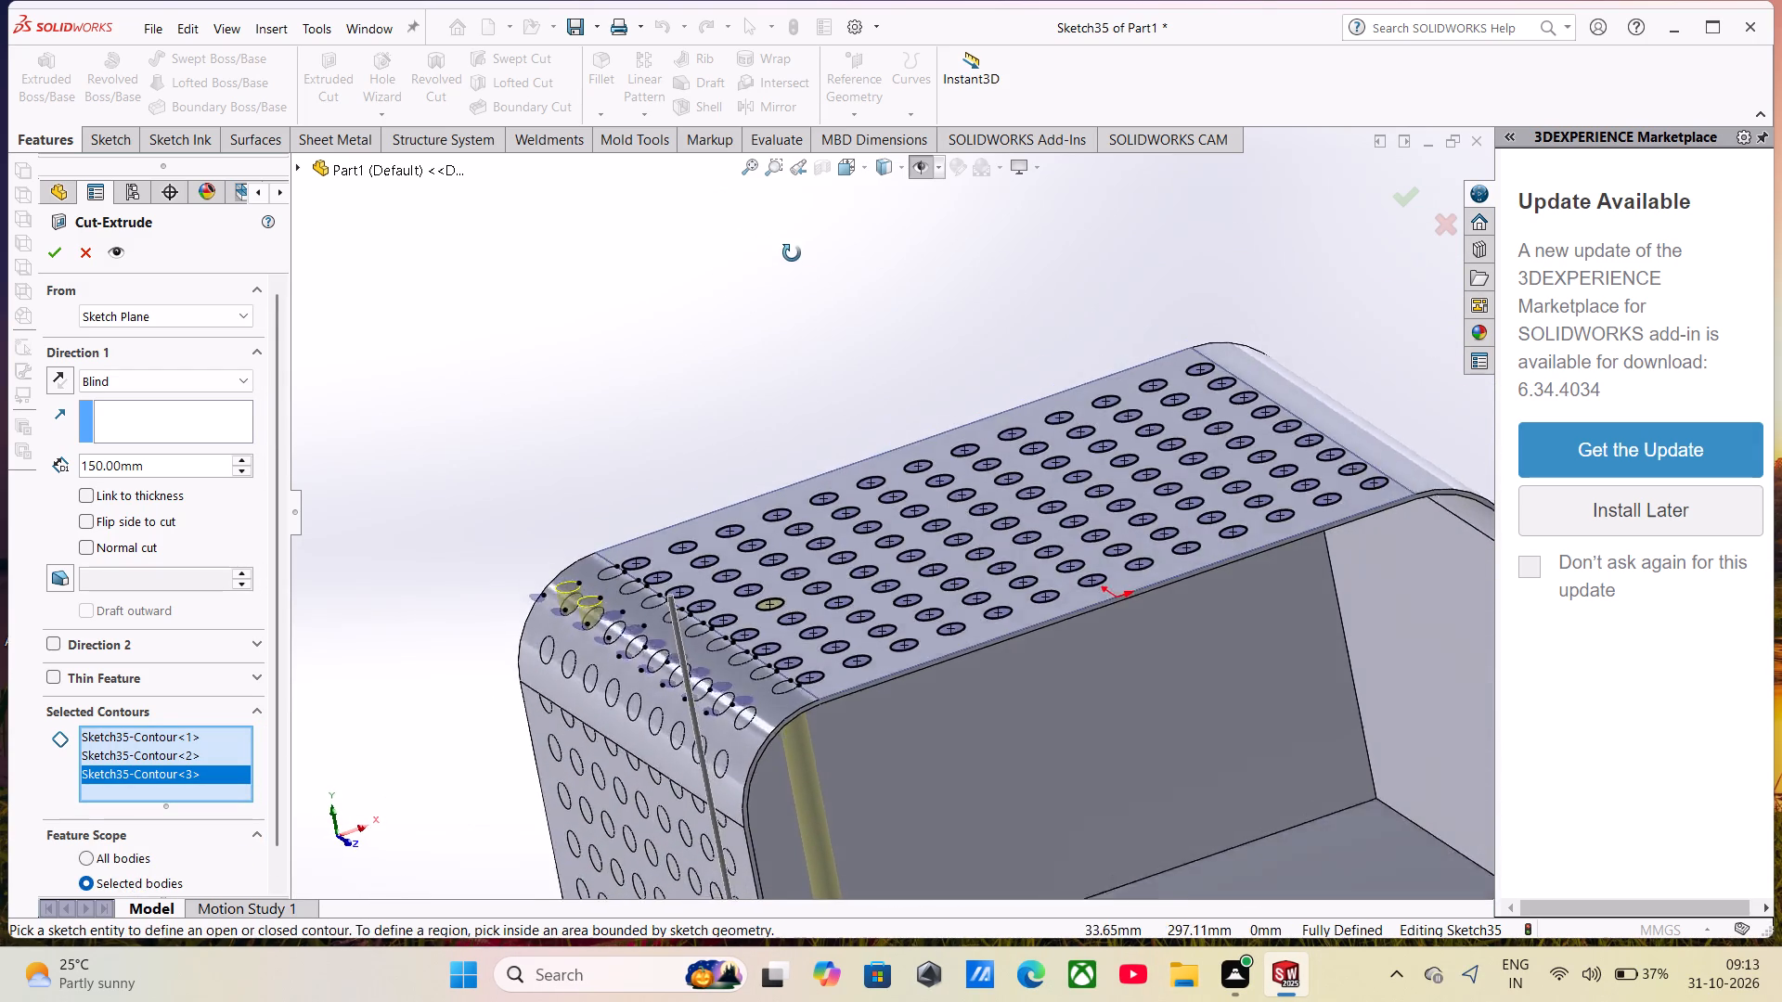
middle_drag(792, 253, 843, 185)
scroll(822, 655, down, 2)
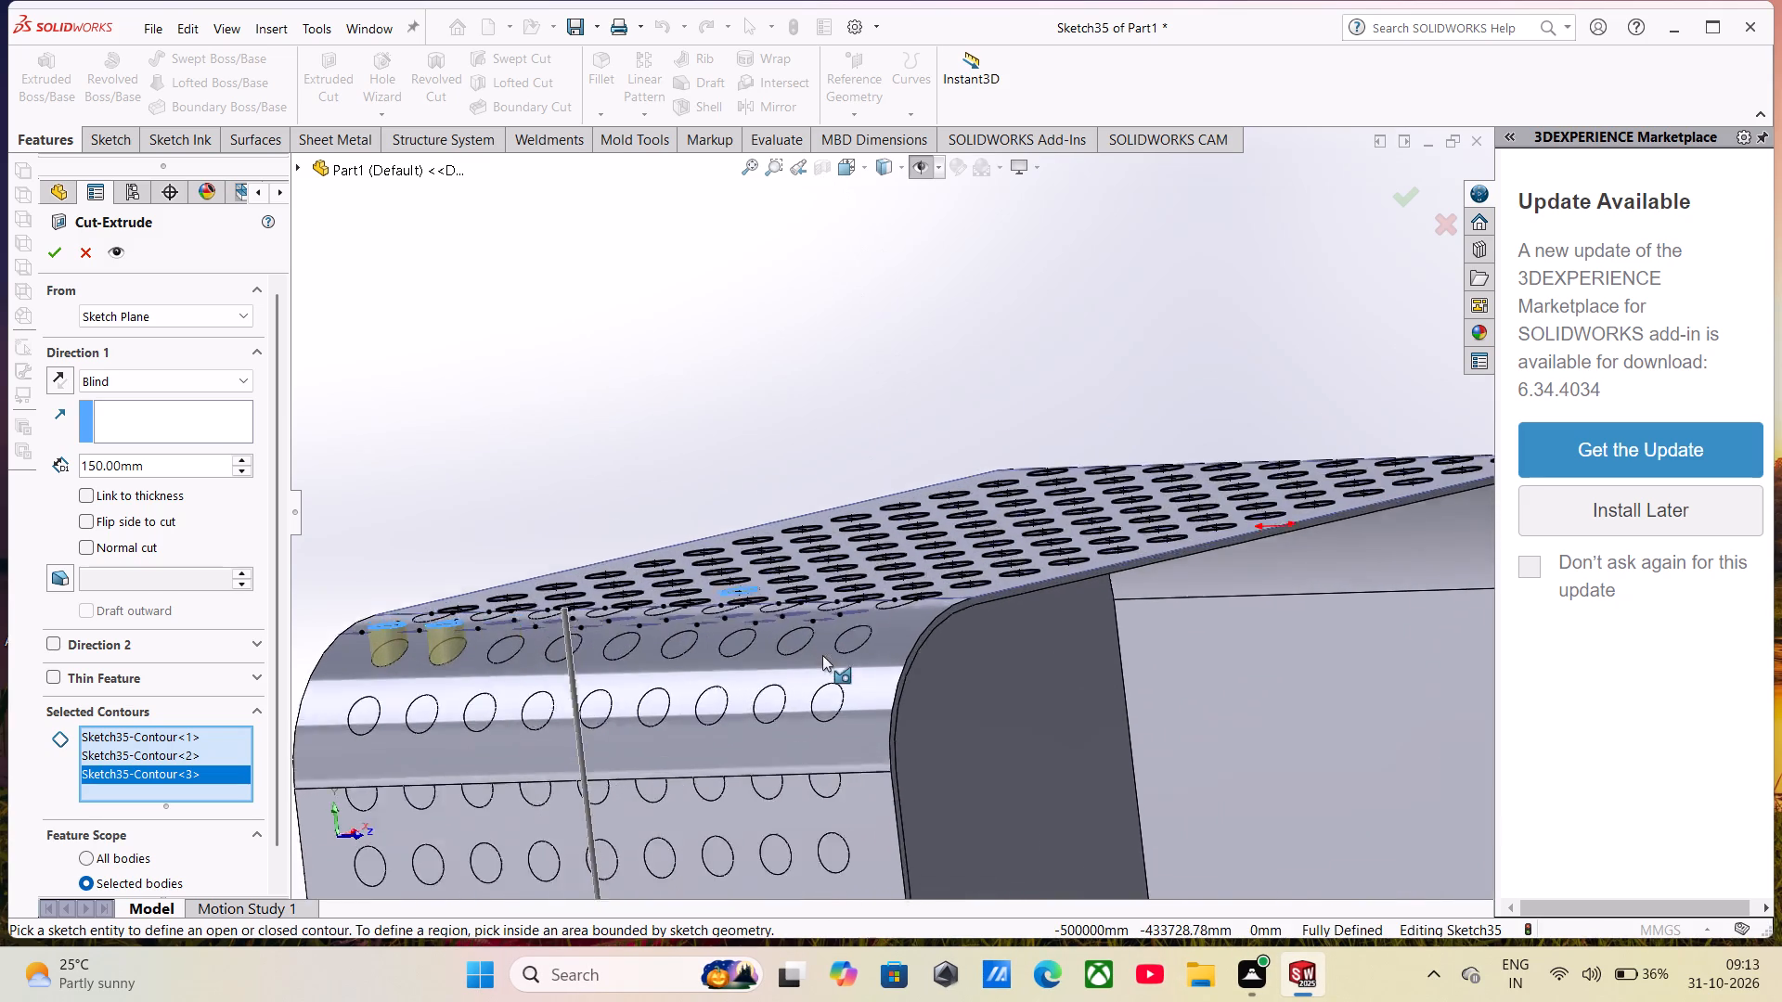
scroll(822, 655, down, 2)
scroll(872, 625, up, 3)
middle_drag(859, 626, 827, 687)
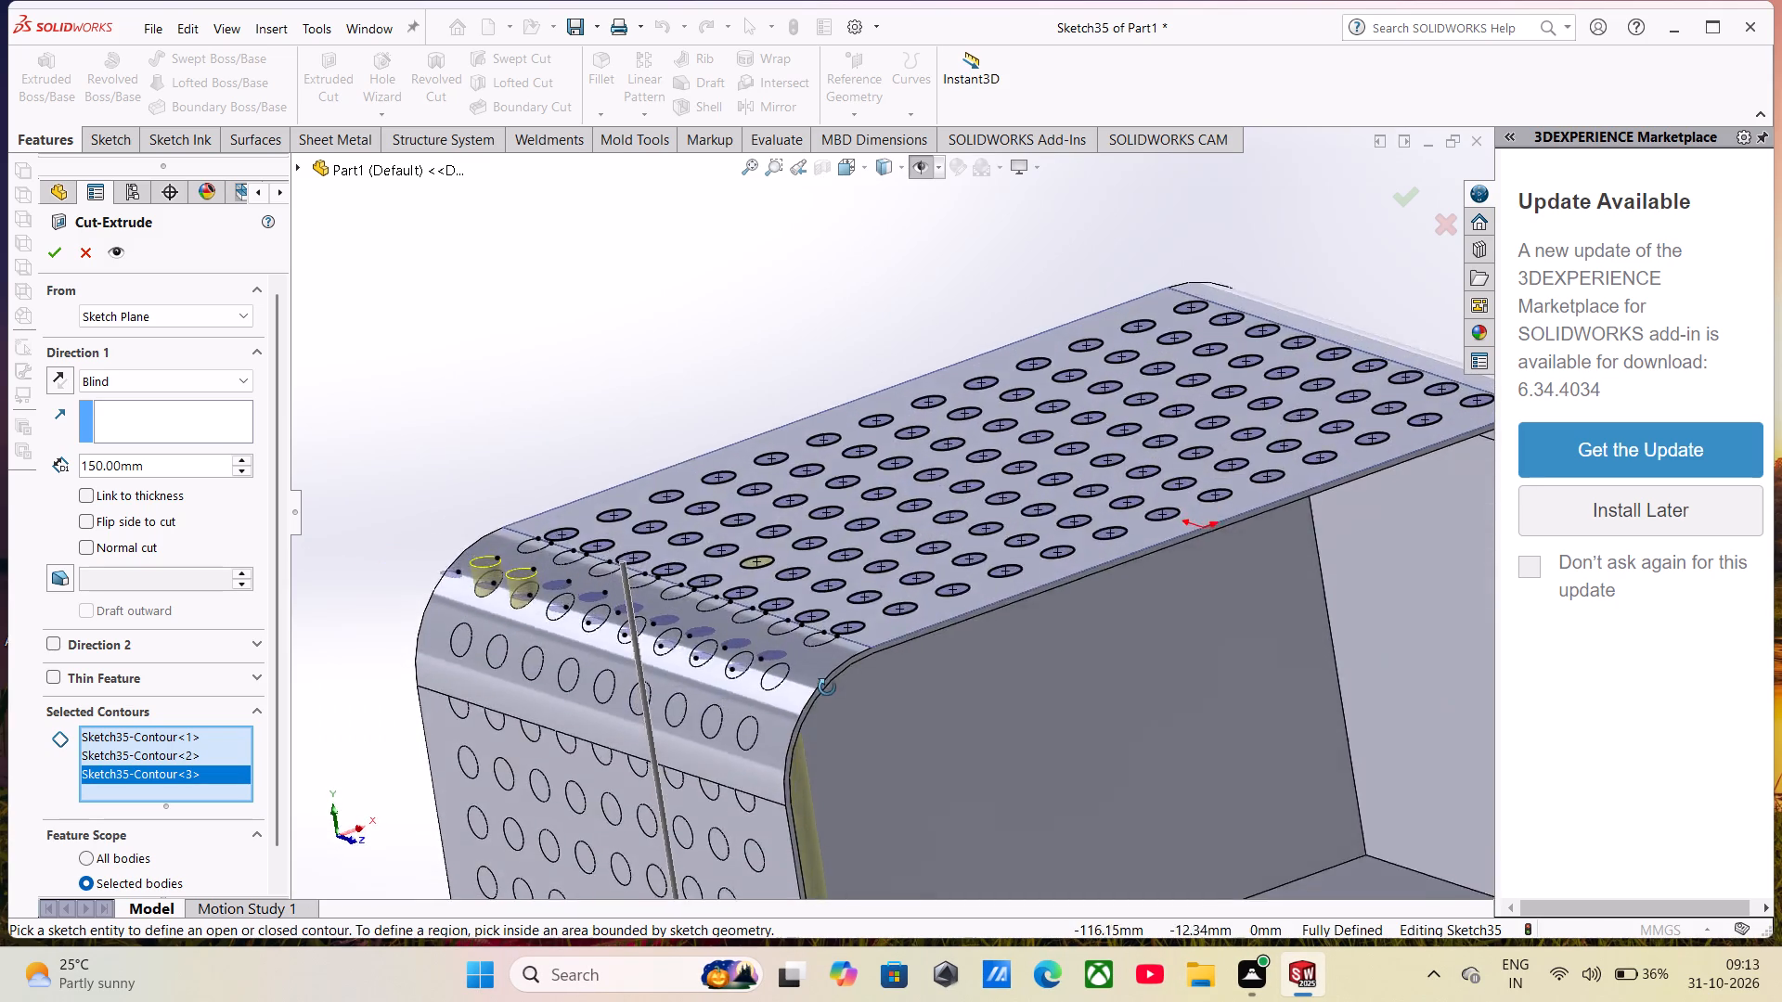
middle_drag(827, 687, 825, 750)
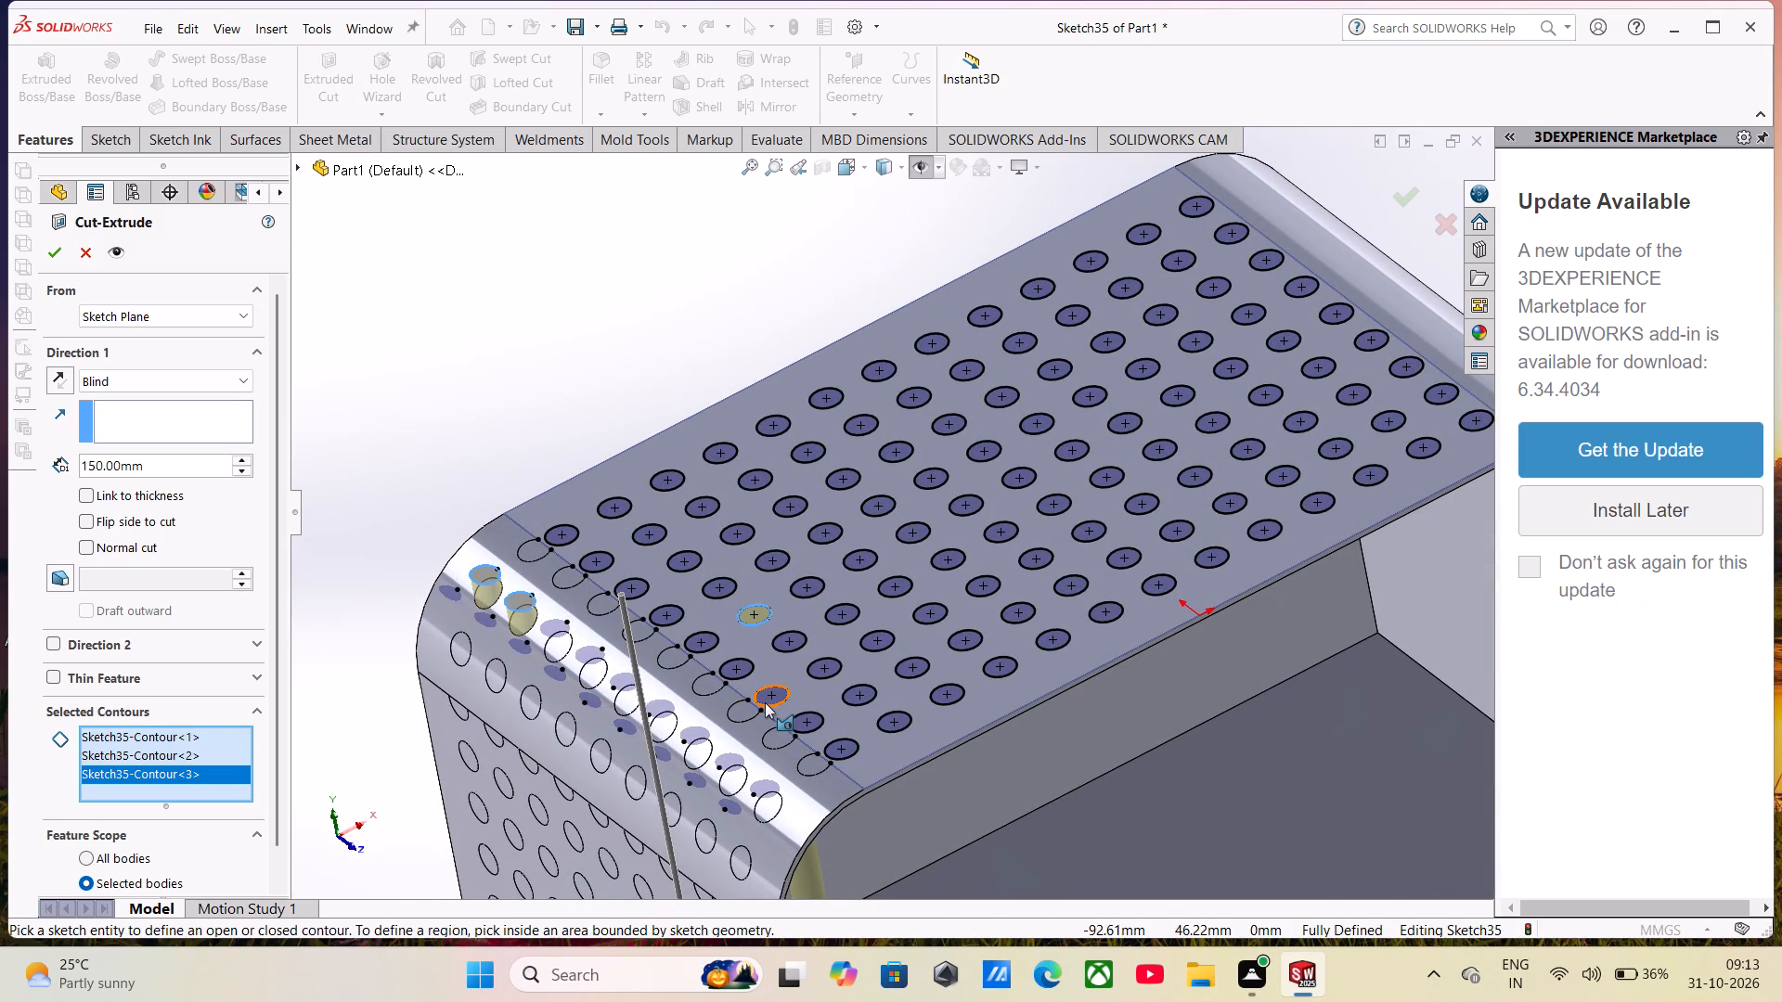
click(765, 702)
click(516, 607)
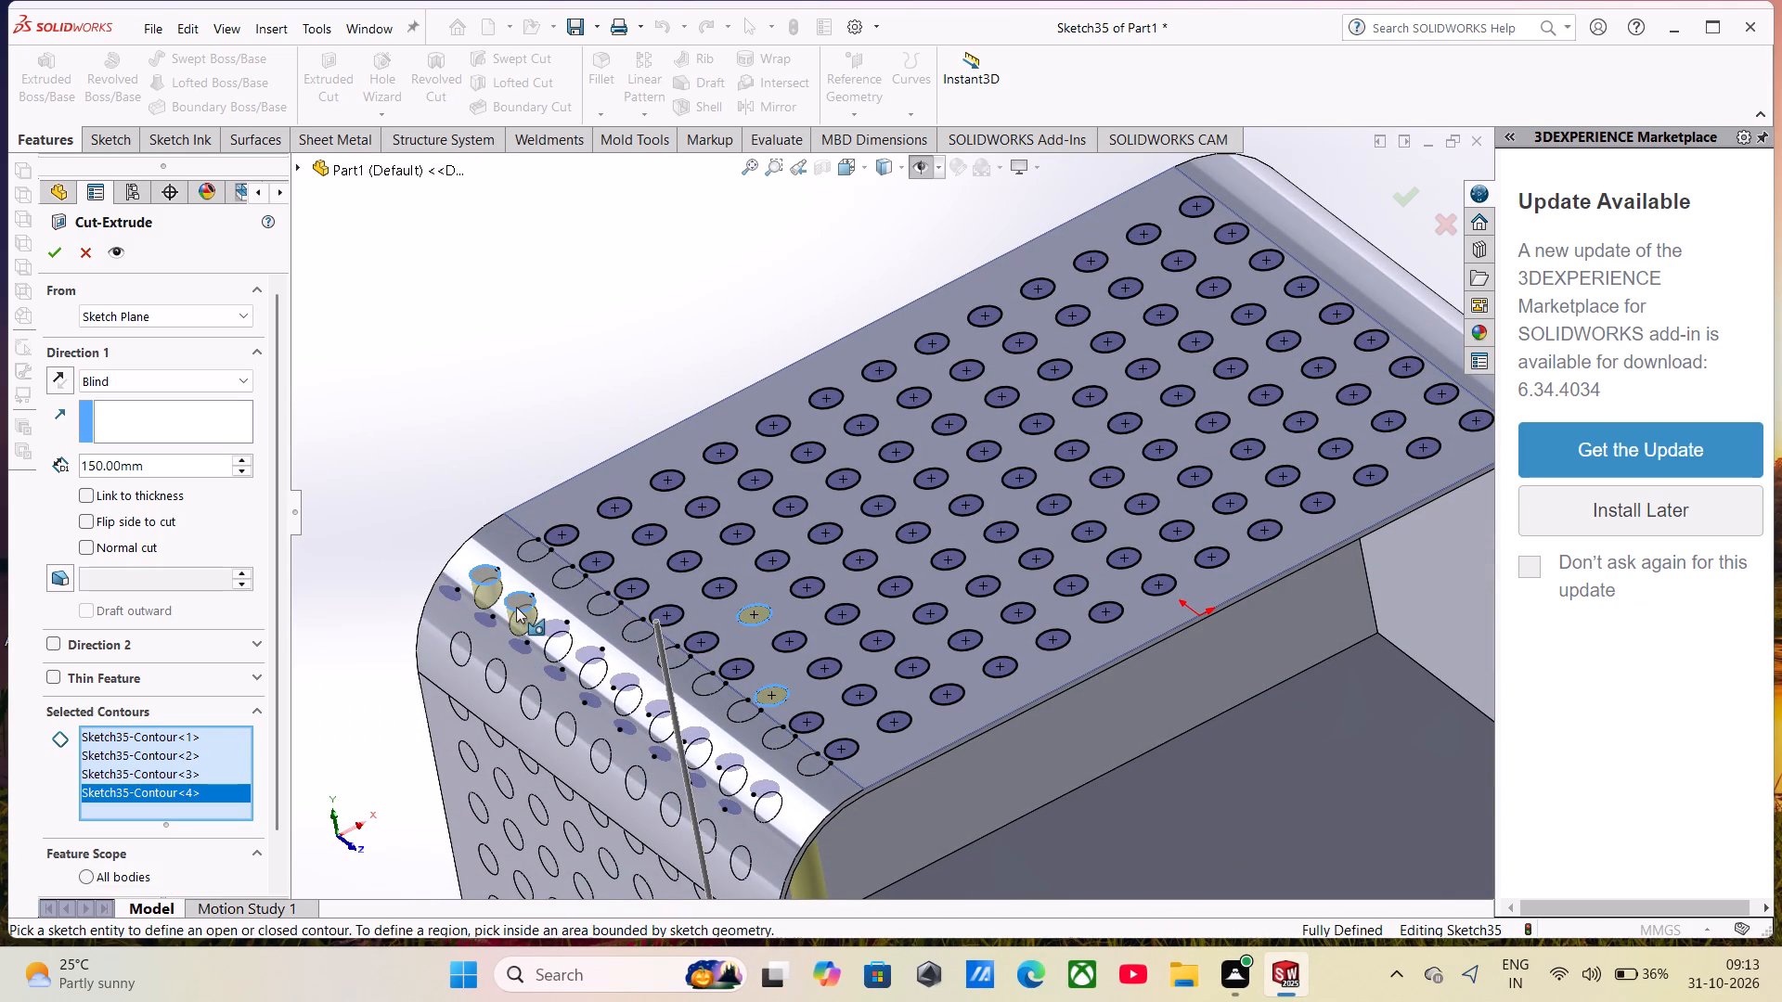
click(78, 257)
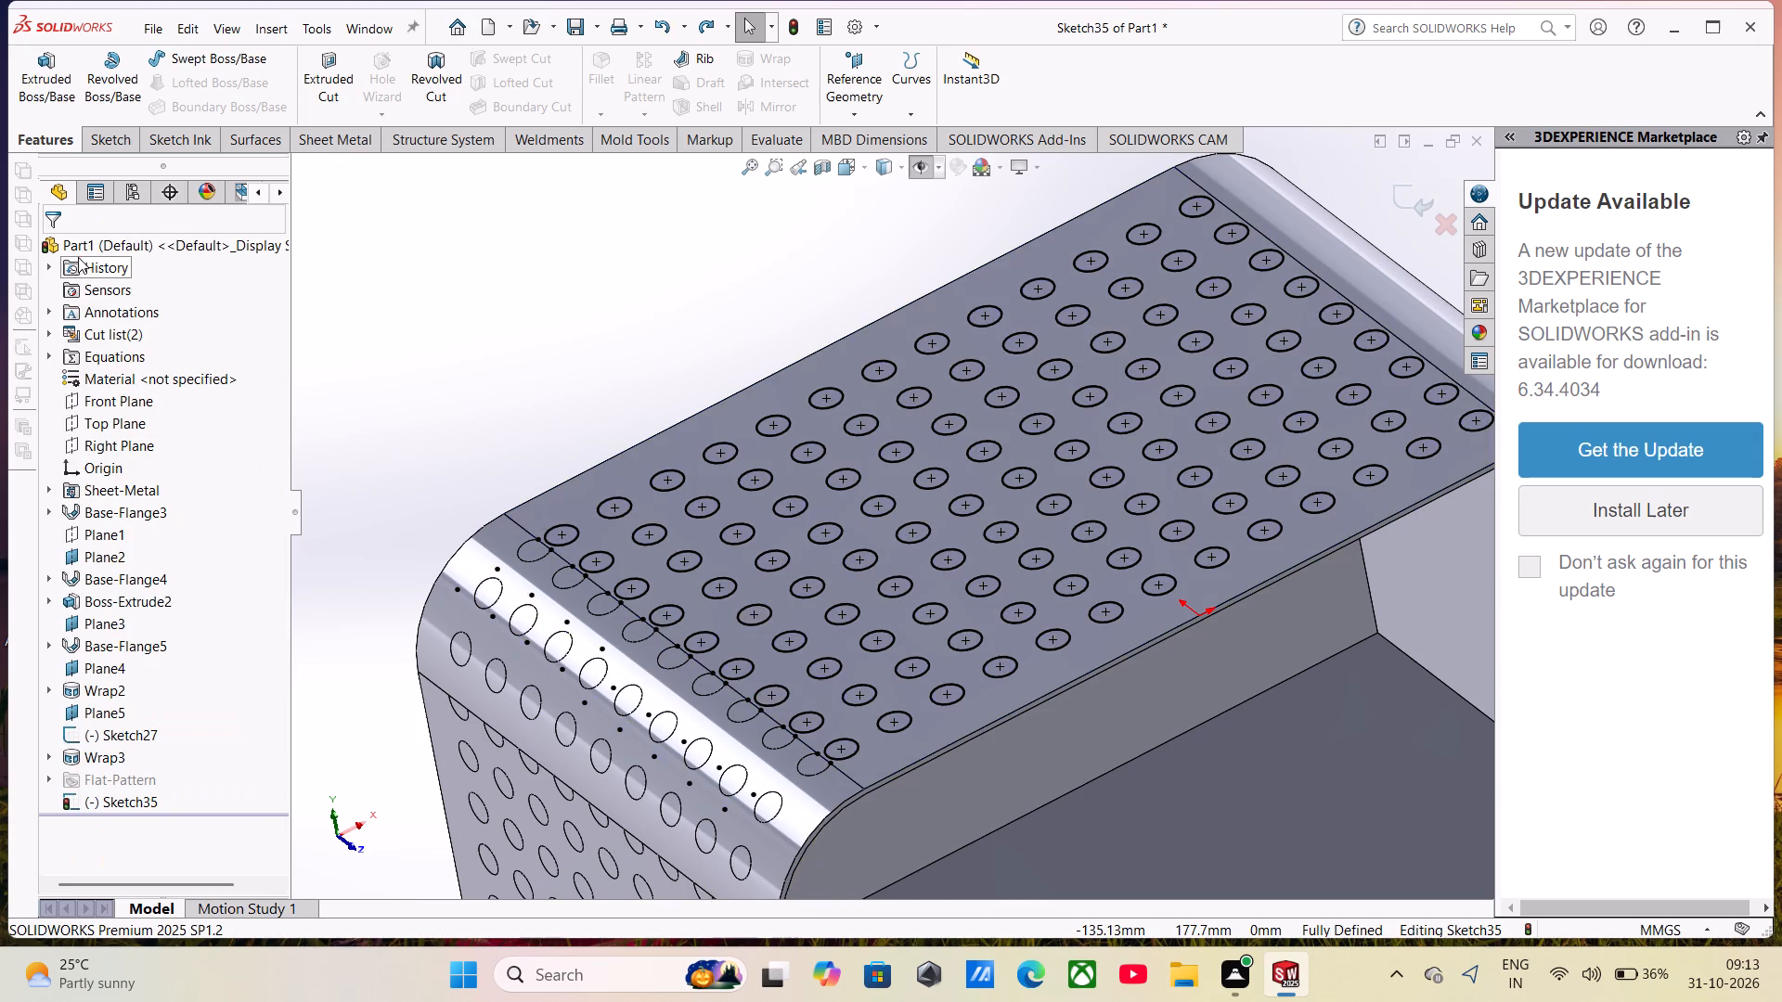
Start an extruded cut from the converted circle sketch and select all thirteen circle contours in the flat face's row farthest from the origin.
middle_drag(786, 485, 794, 558)
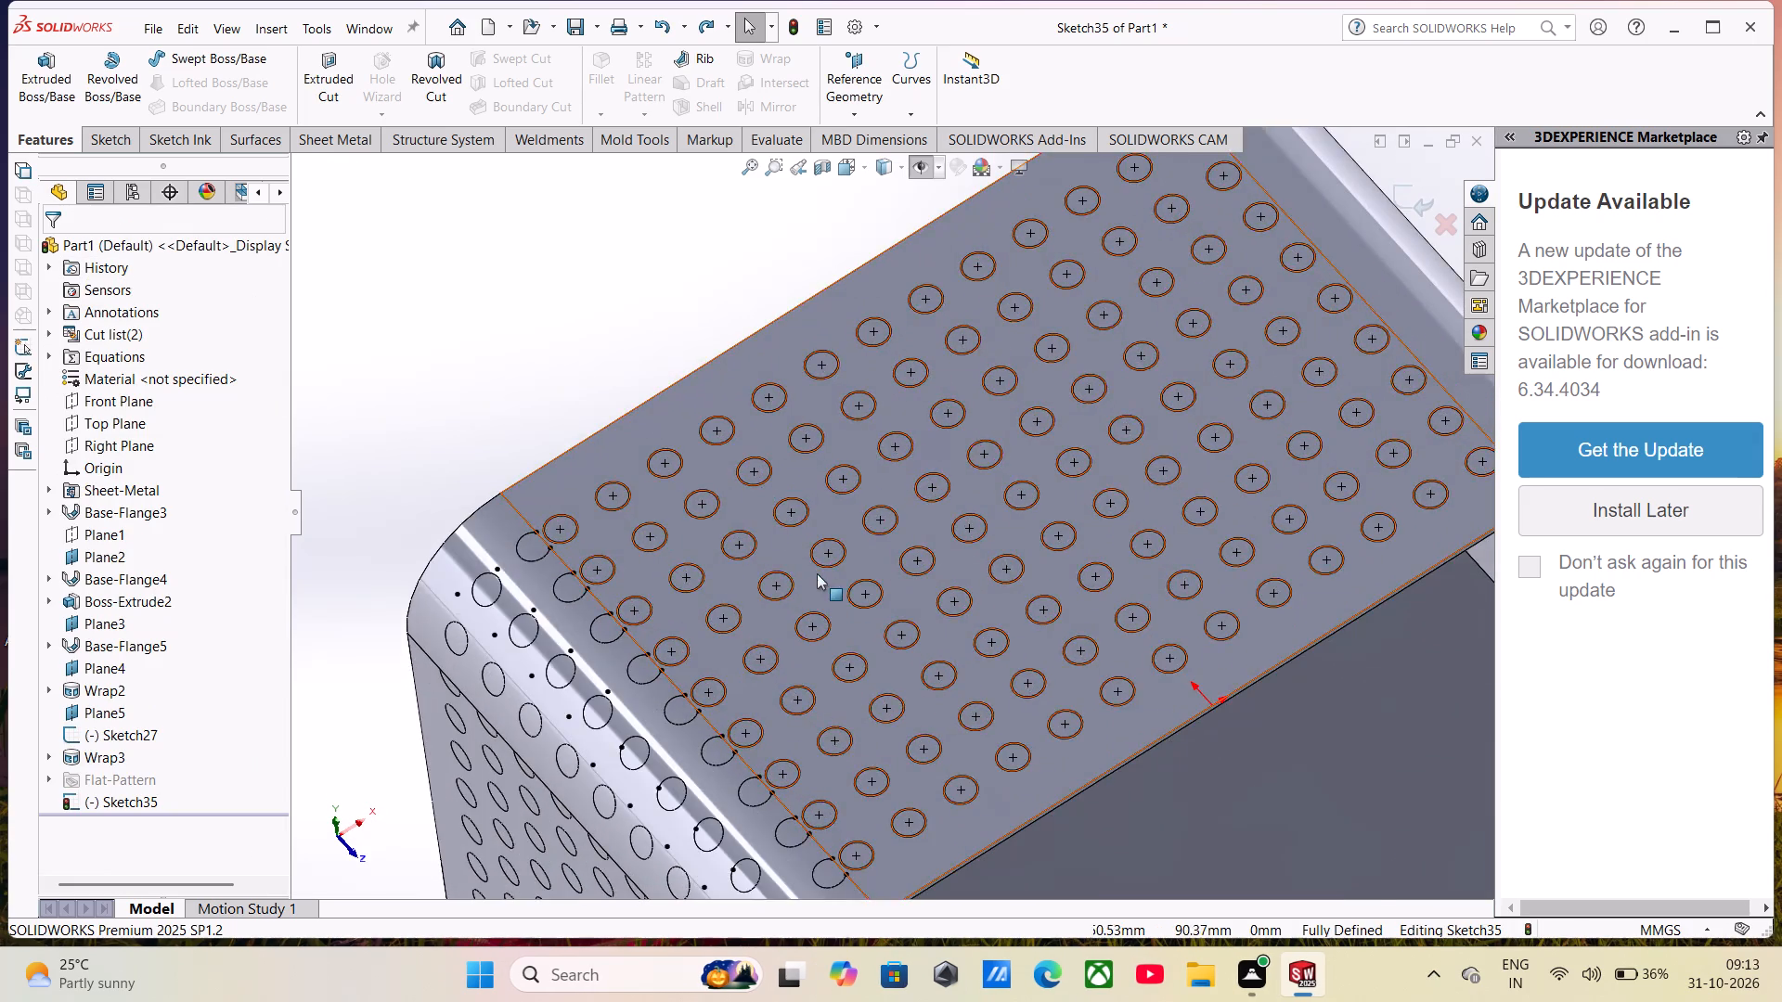
scroll(817, 573, up, 5)
scroll(1102, 361, down, 2)
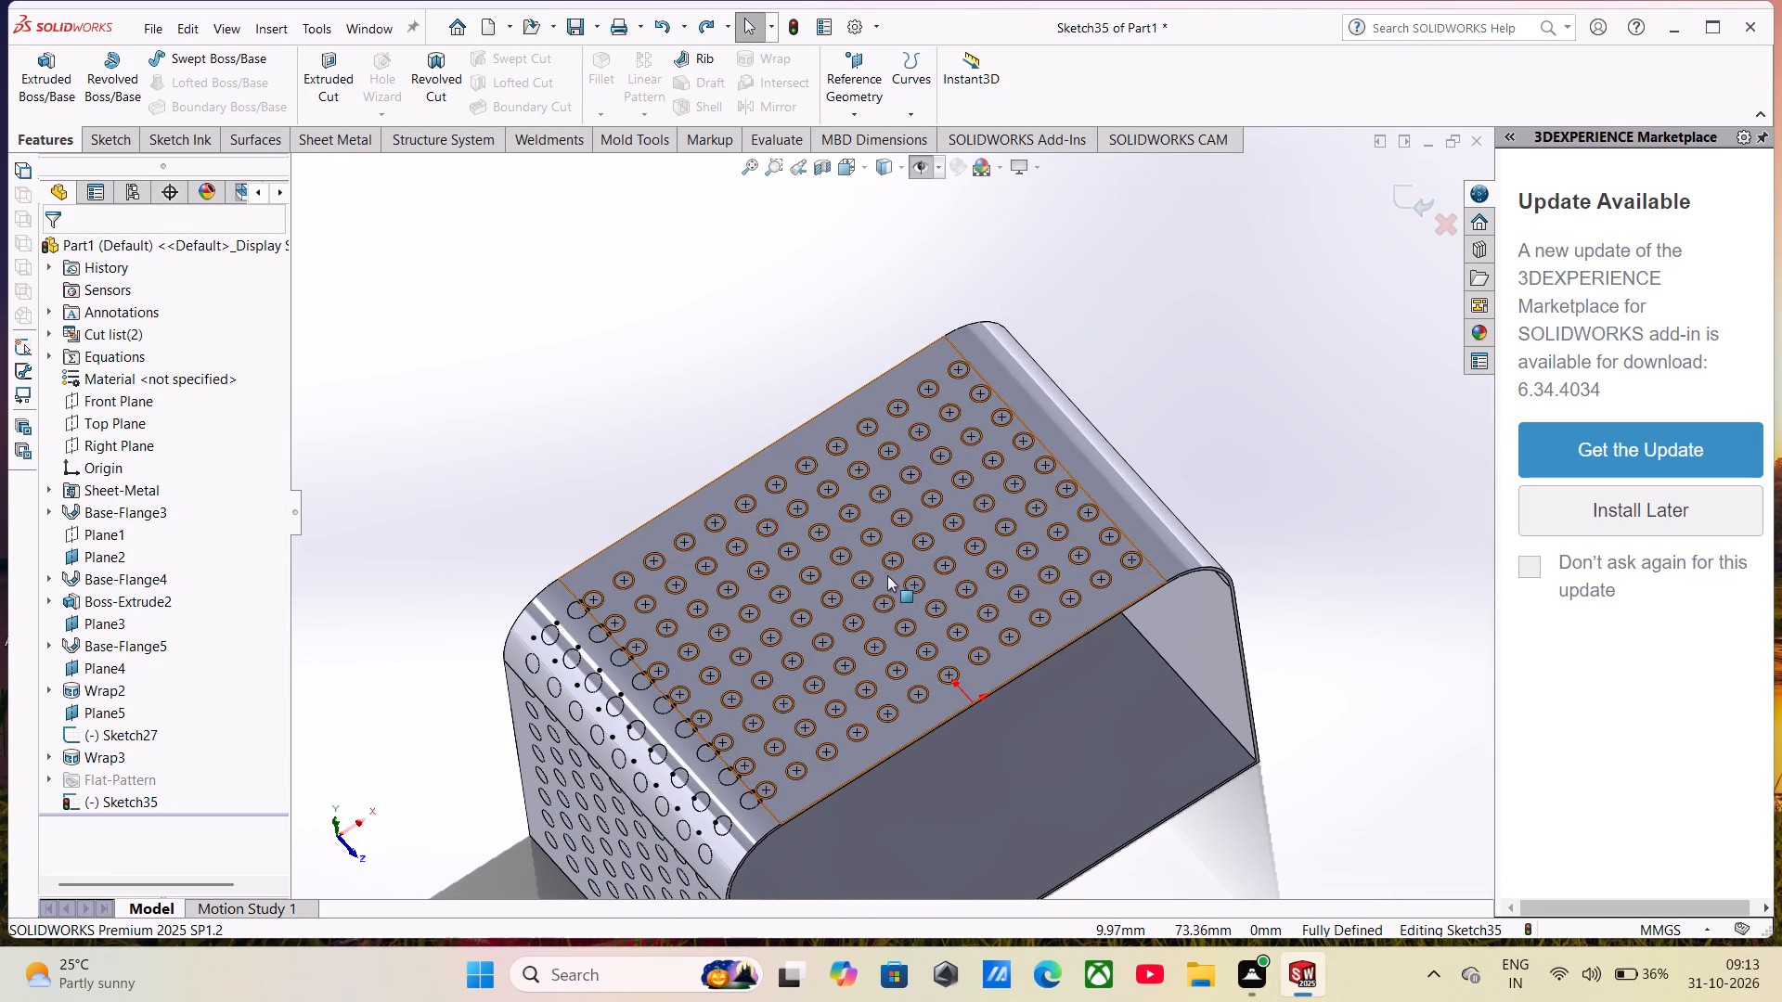
click(340, 59)
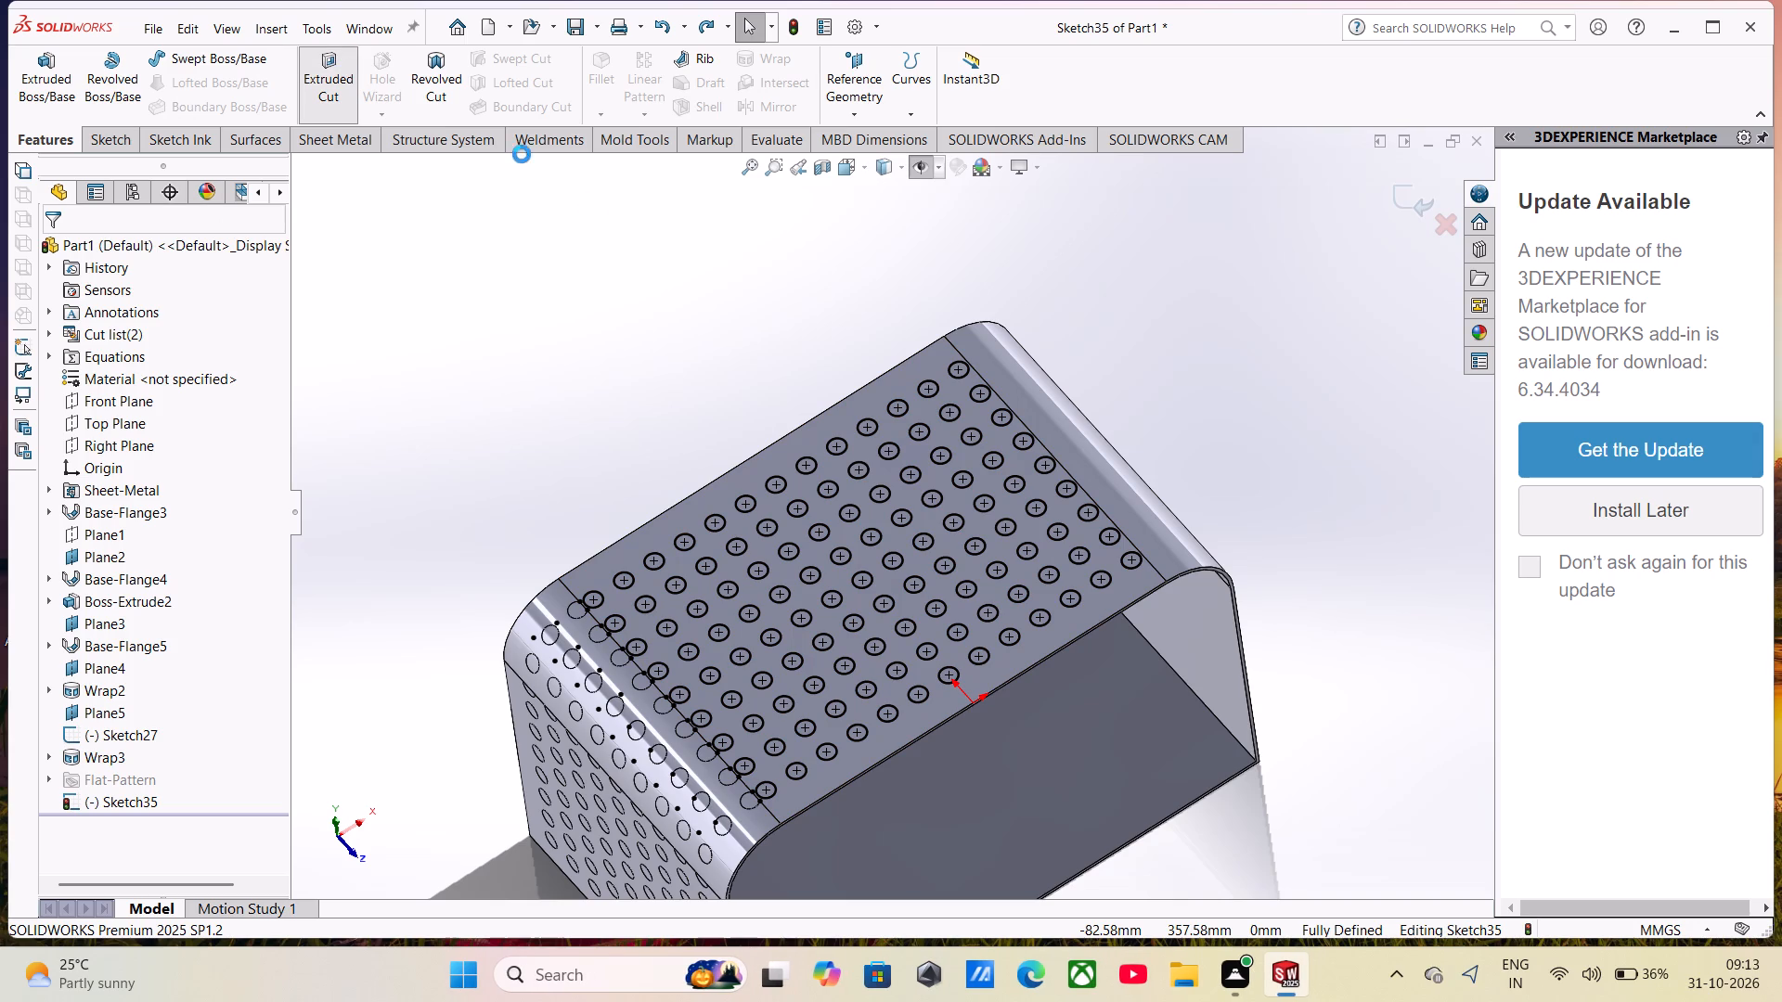
click(949, 371)
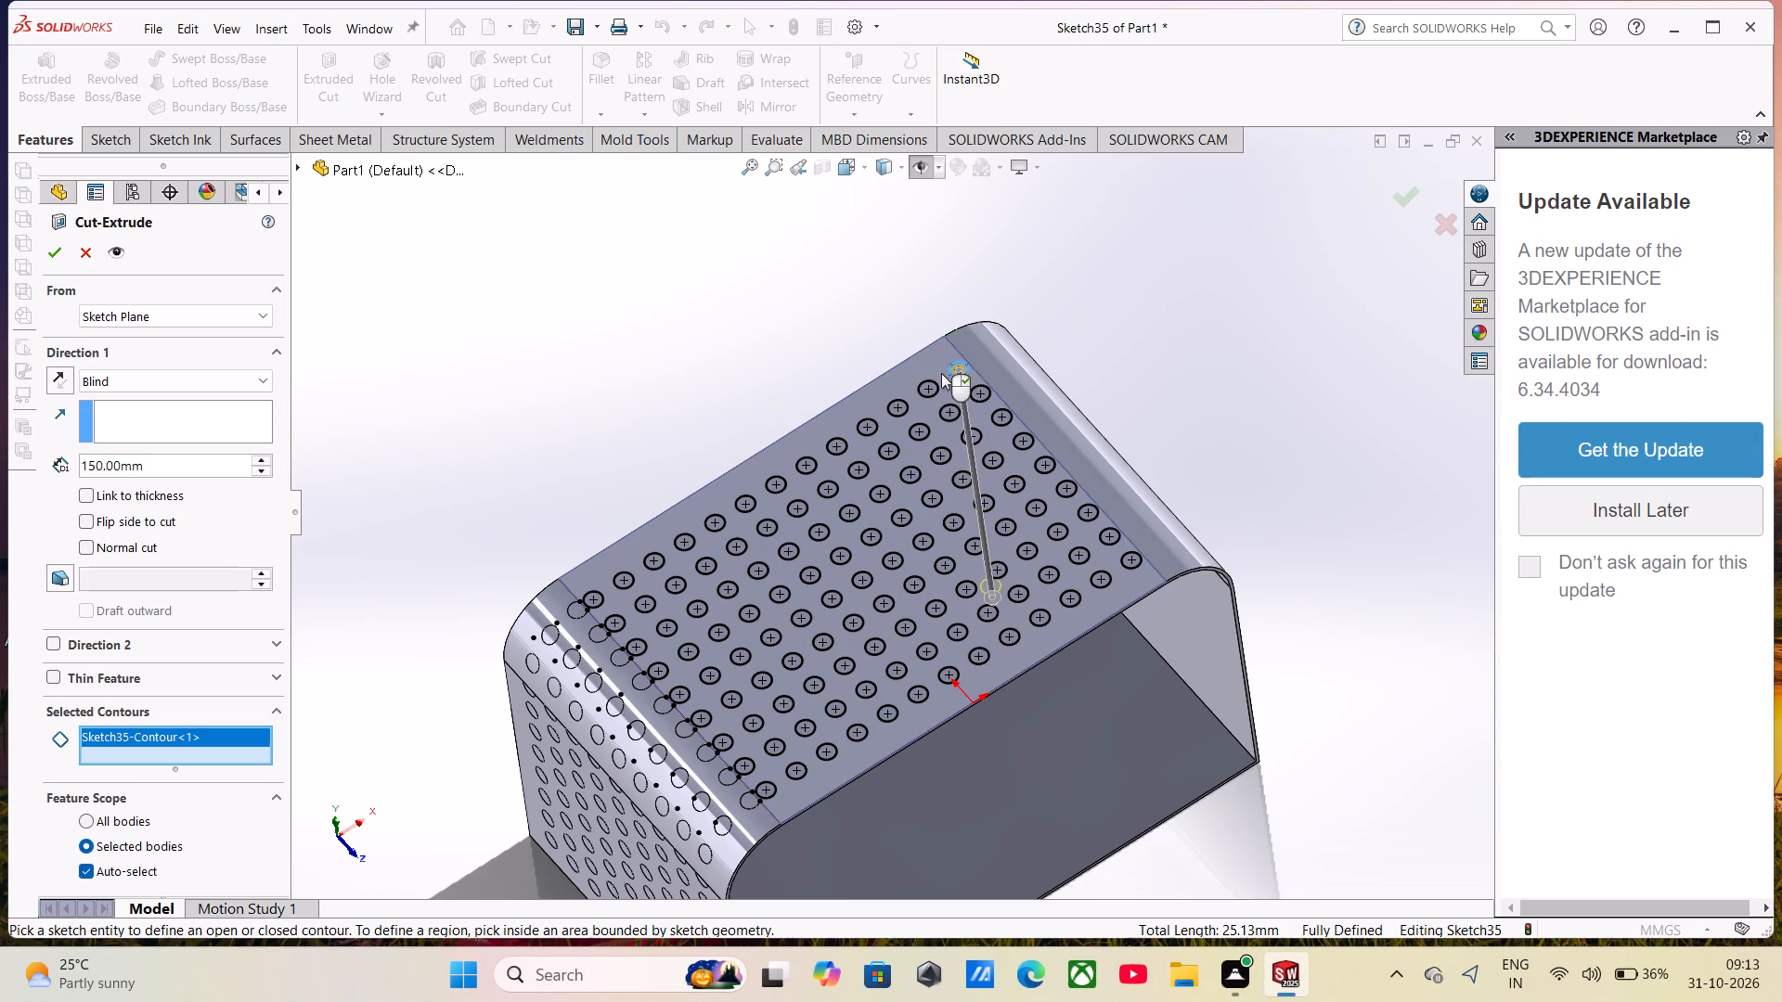
click(935, 381)
click(895, 417)
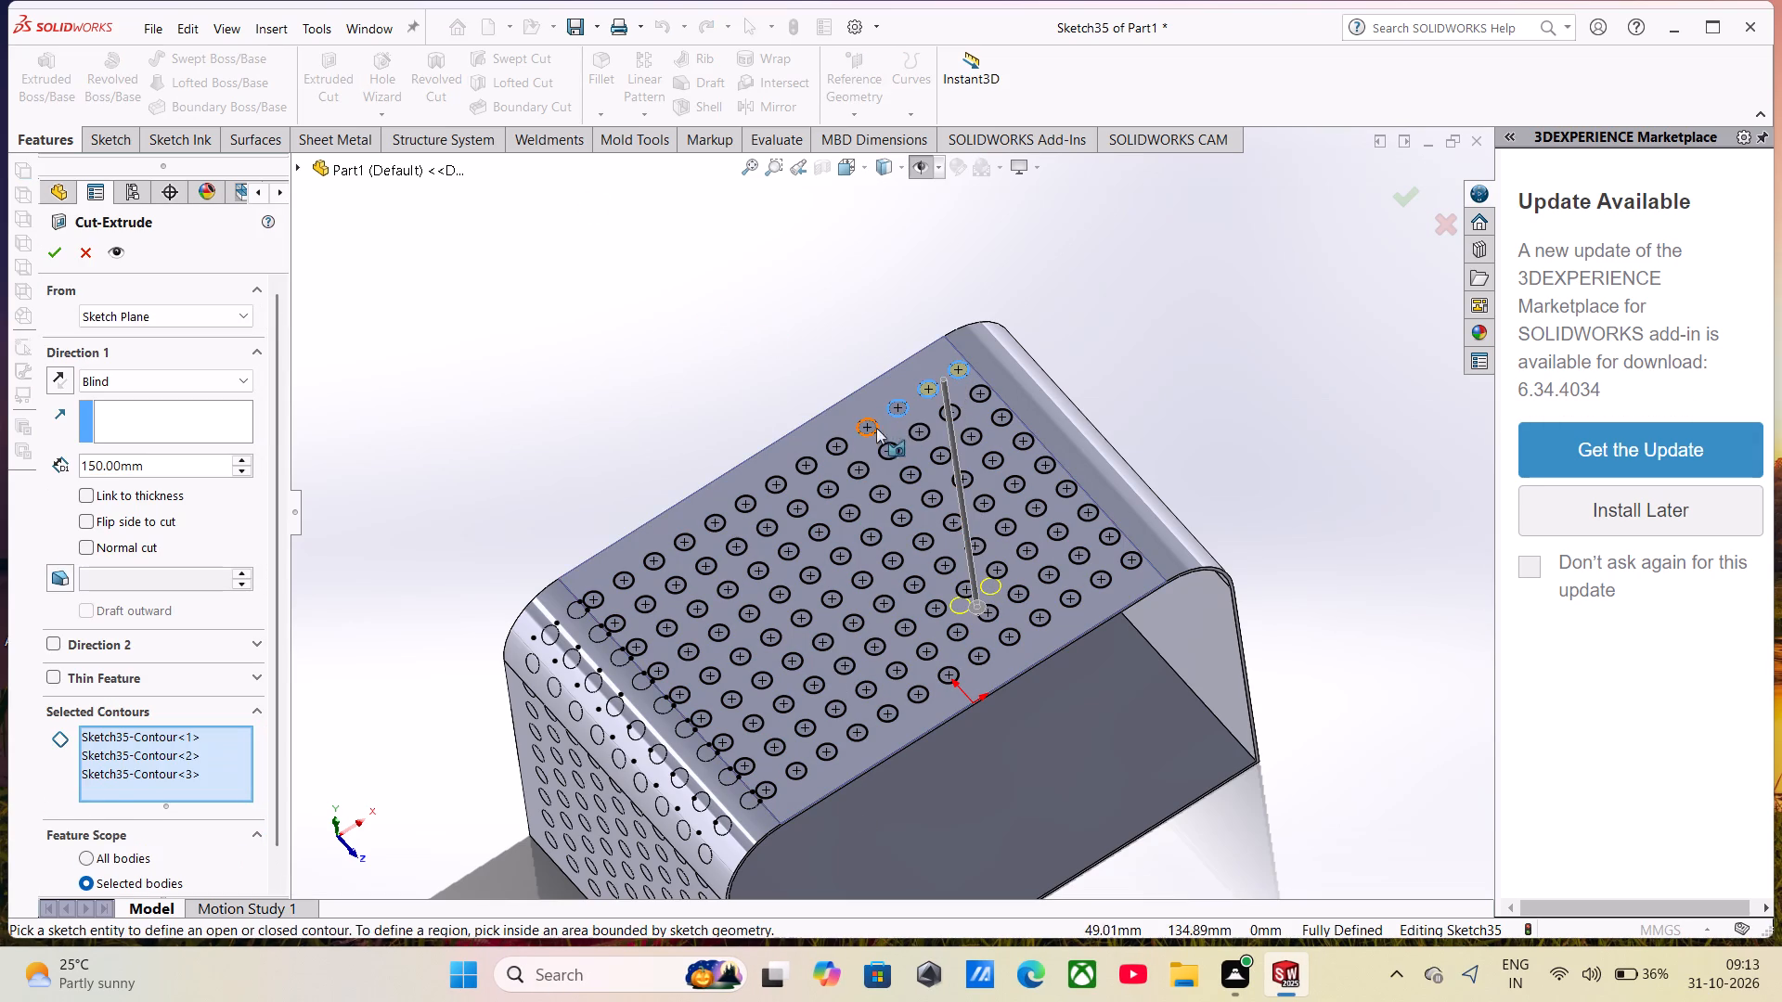
click(877, 420)
click(846, 446)
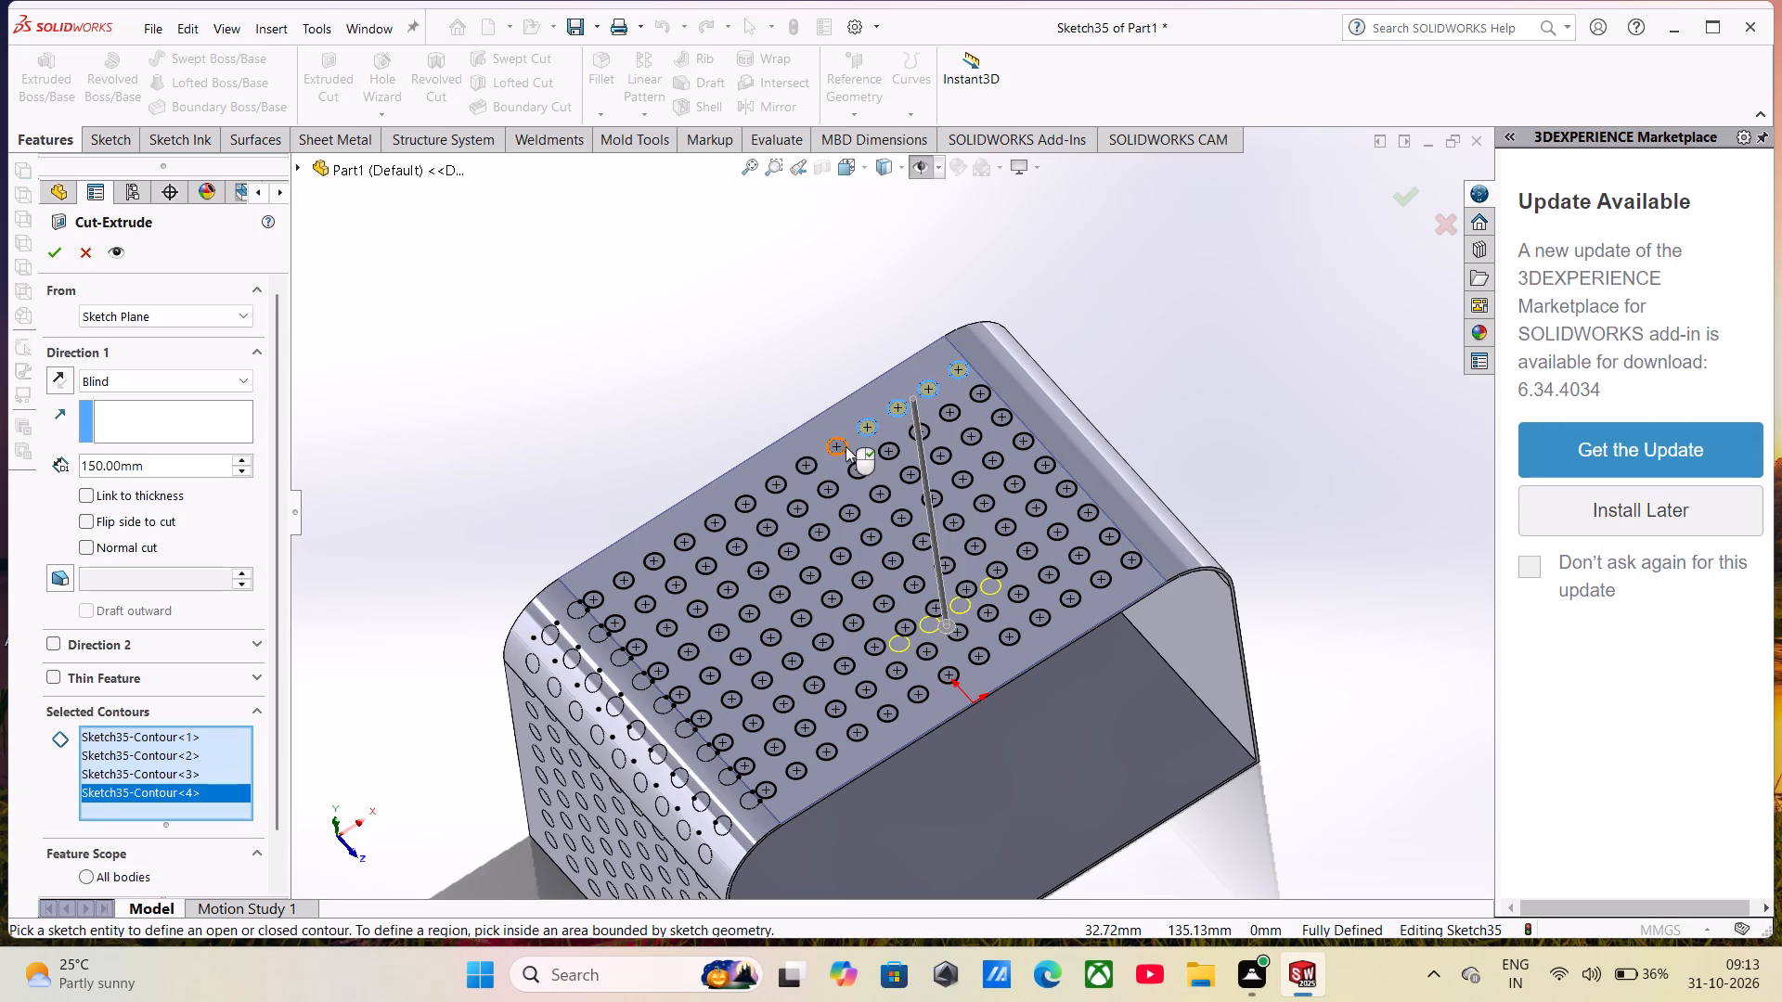
click(798, 467)
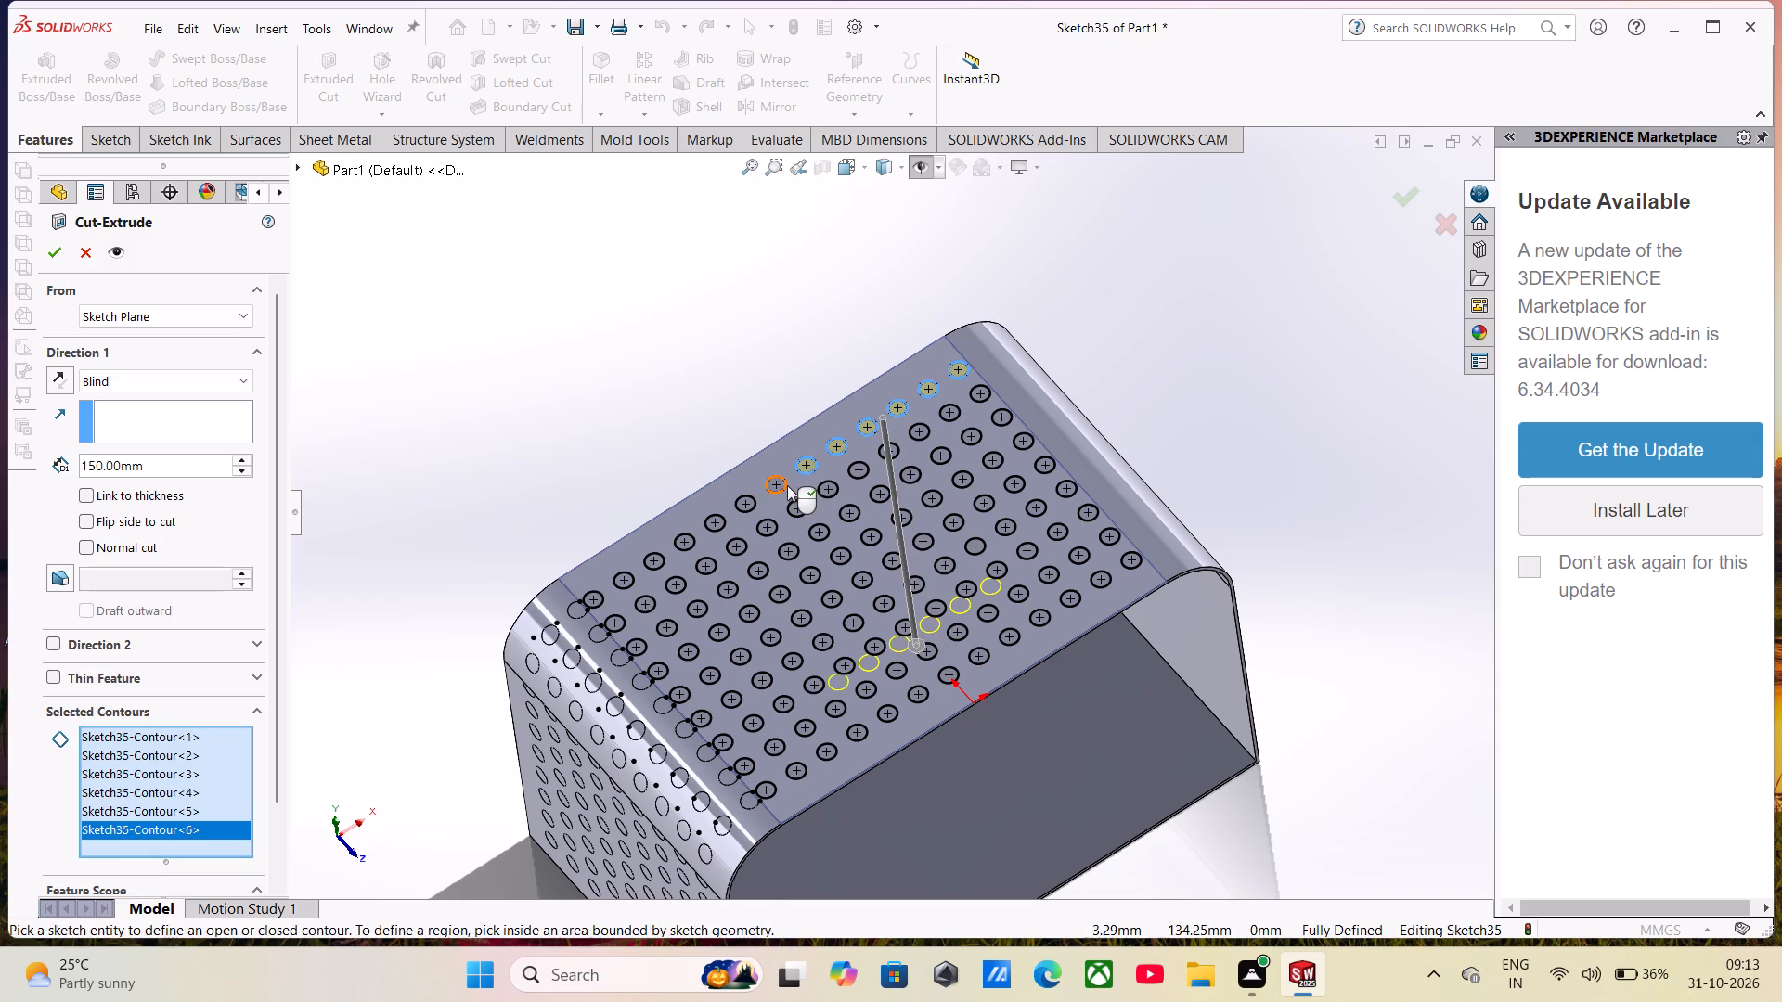
click(787, 485)
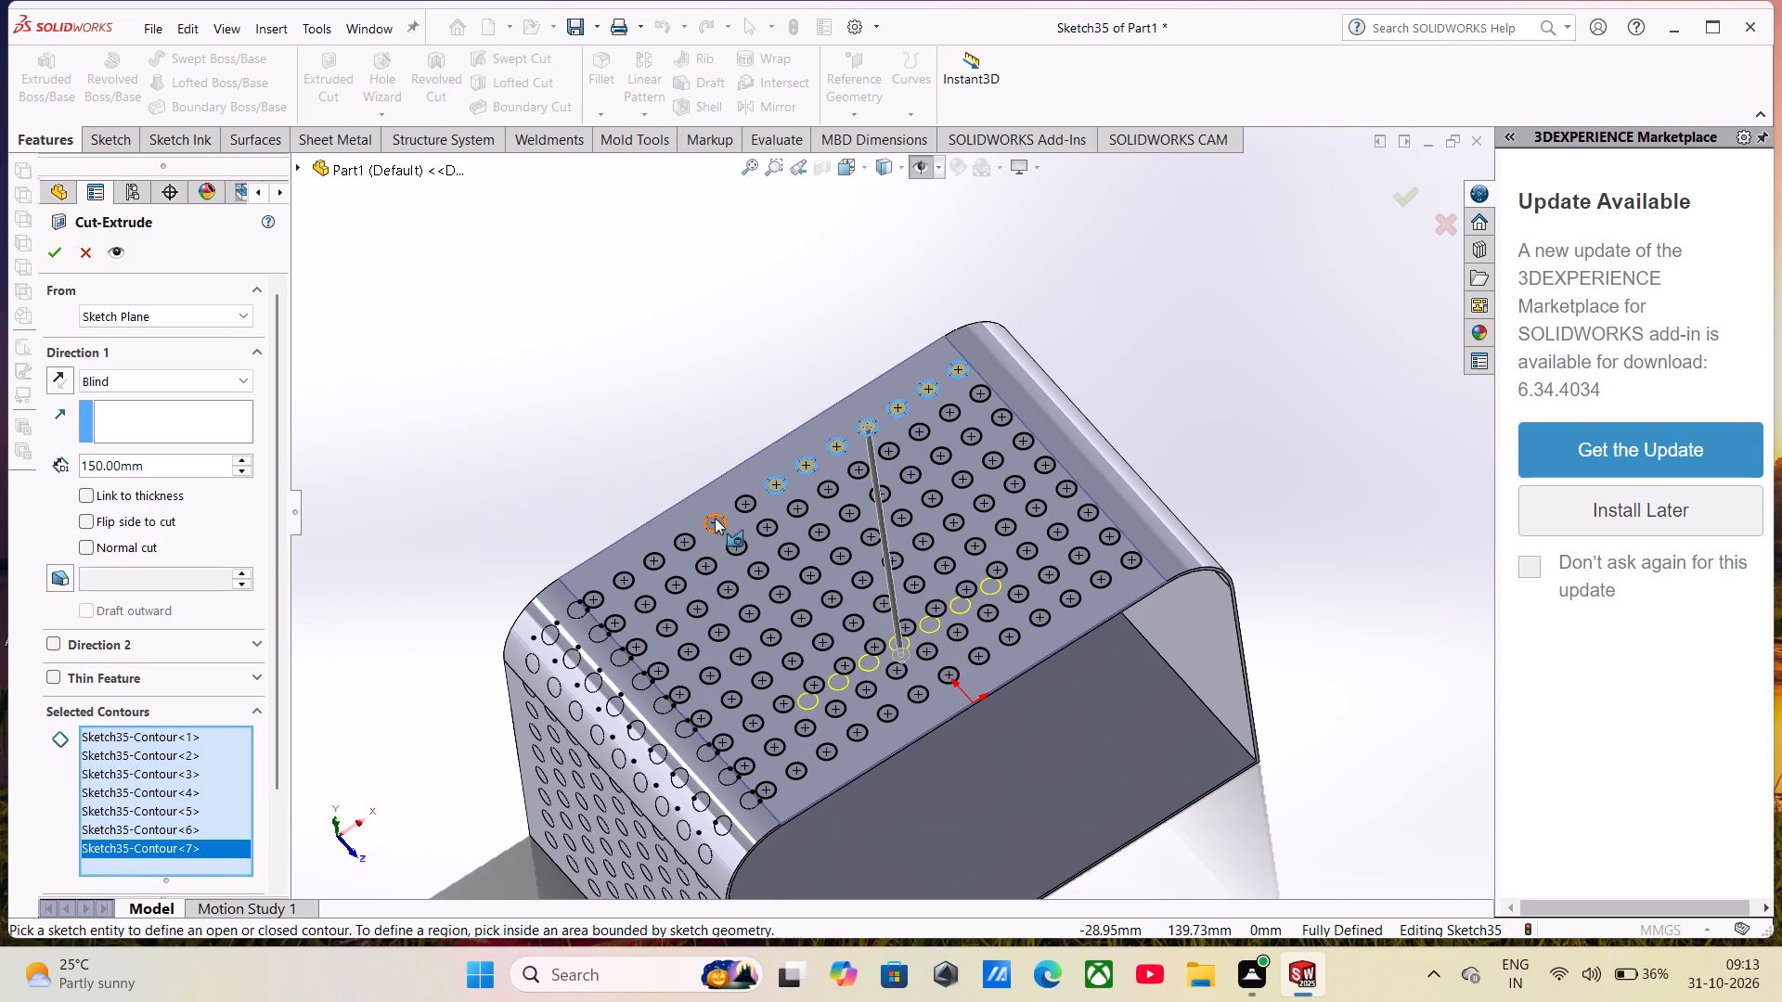
click(715, 520)
click(735, 496)
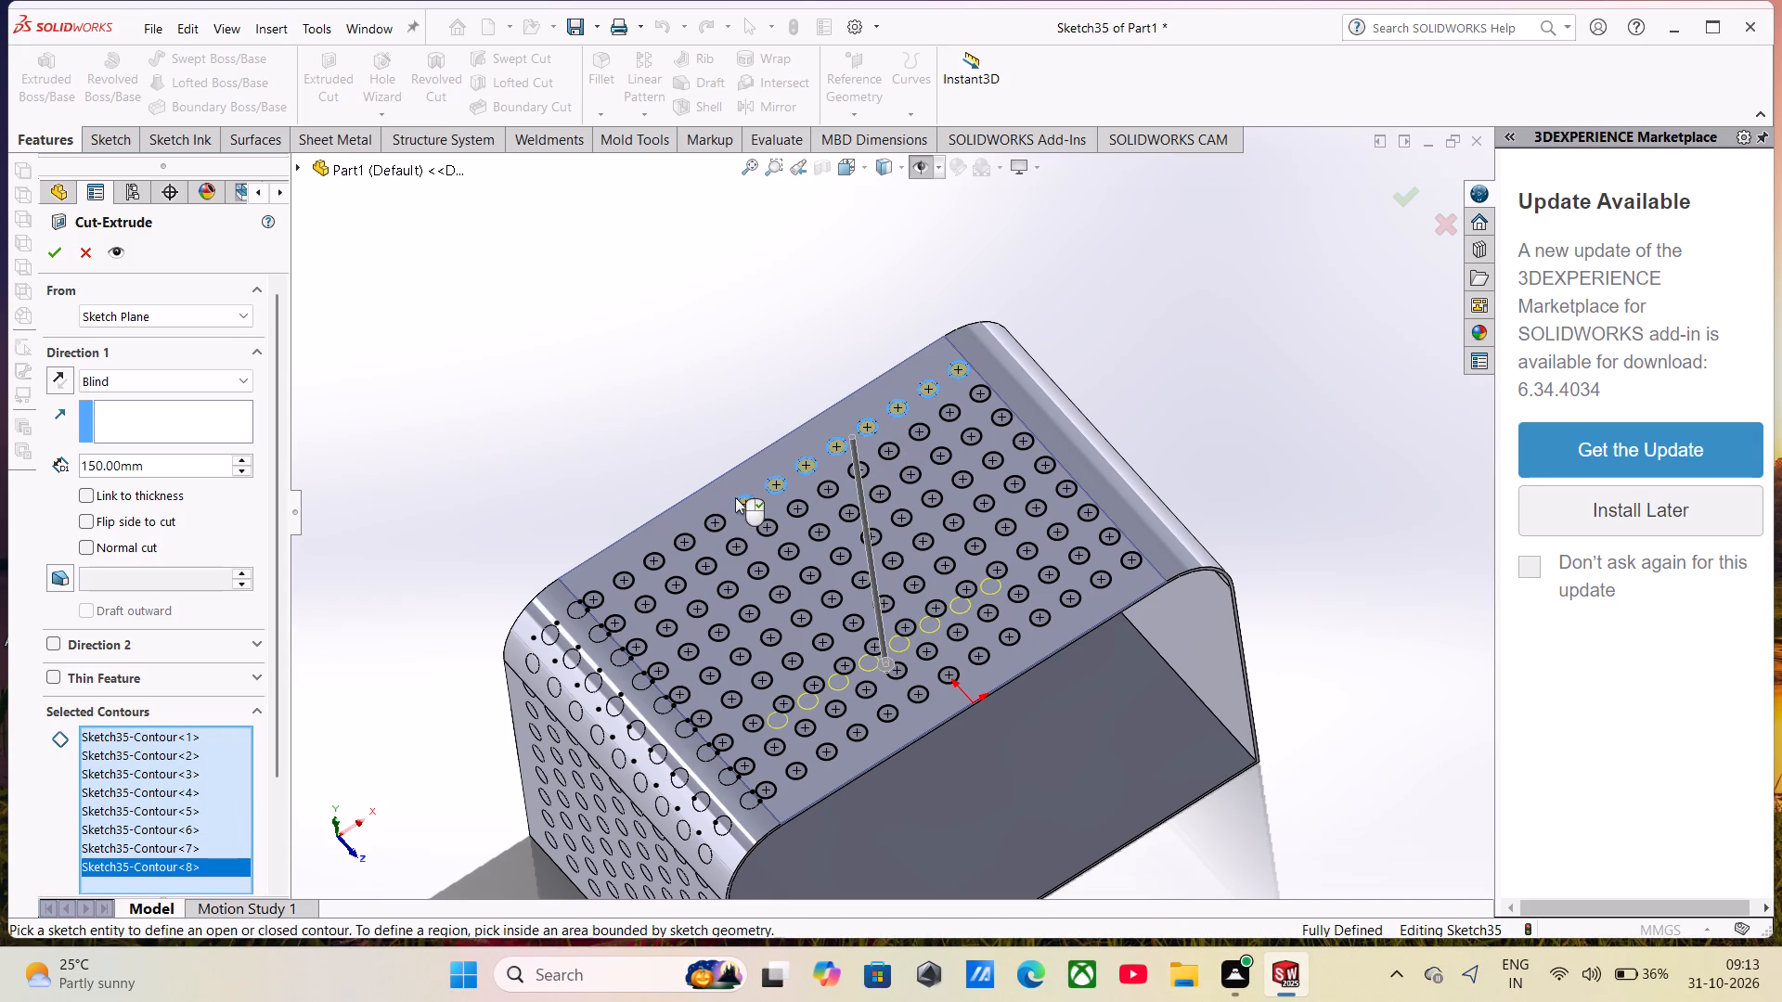
click(721, 512)
click(680, 533)
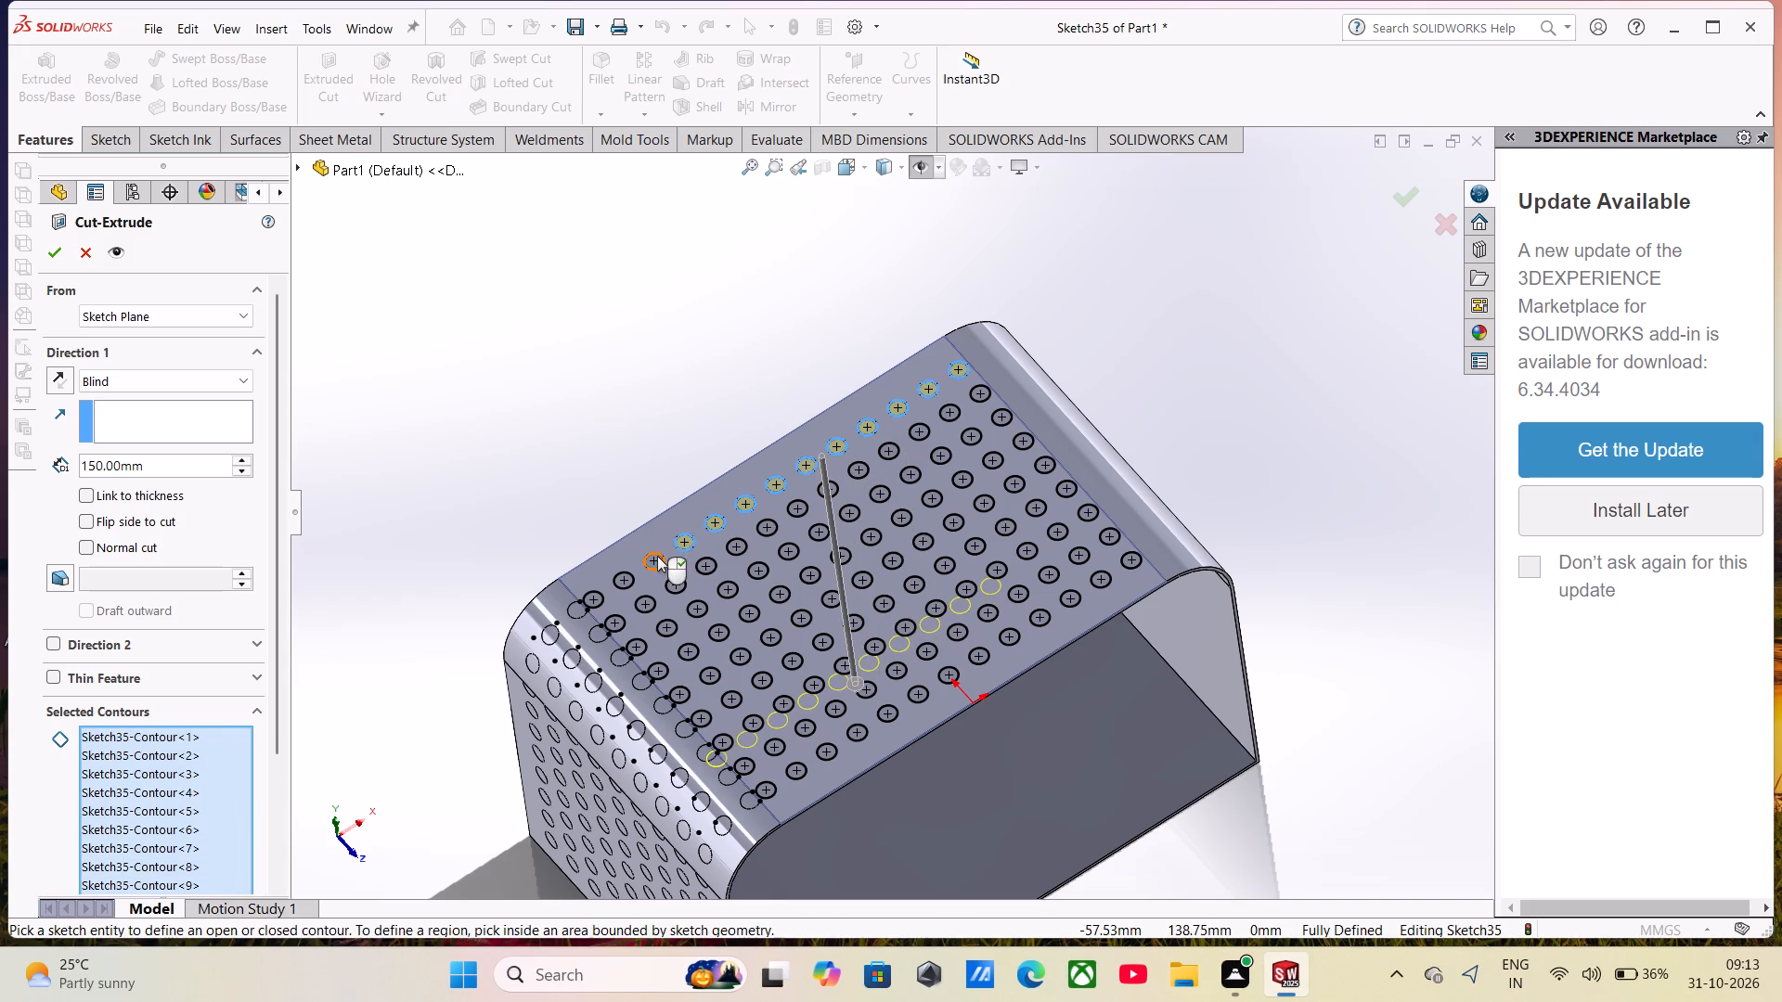
click(657, 556)
click(626, 571)
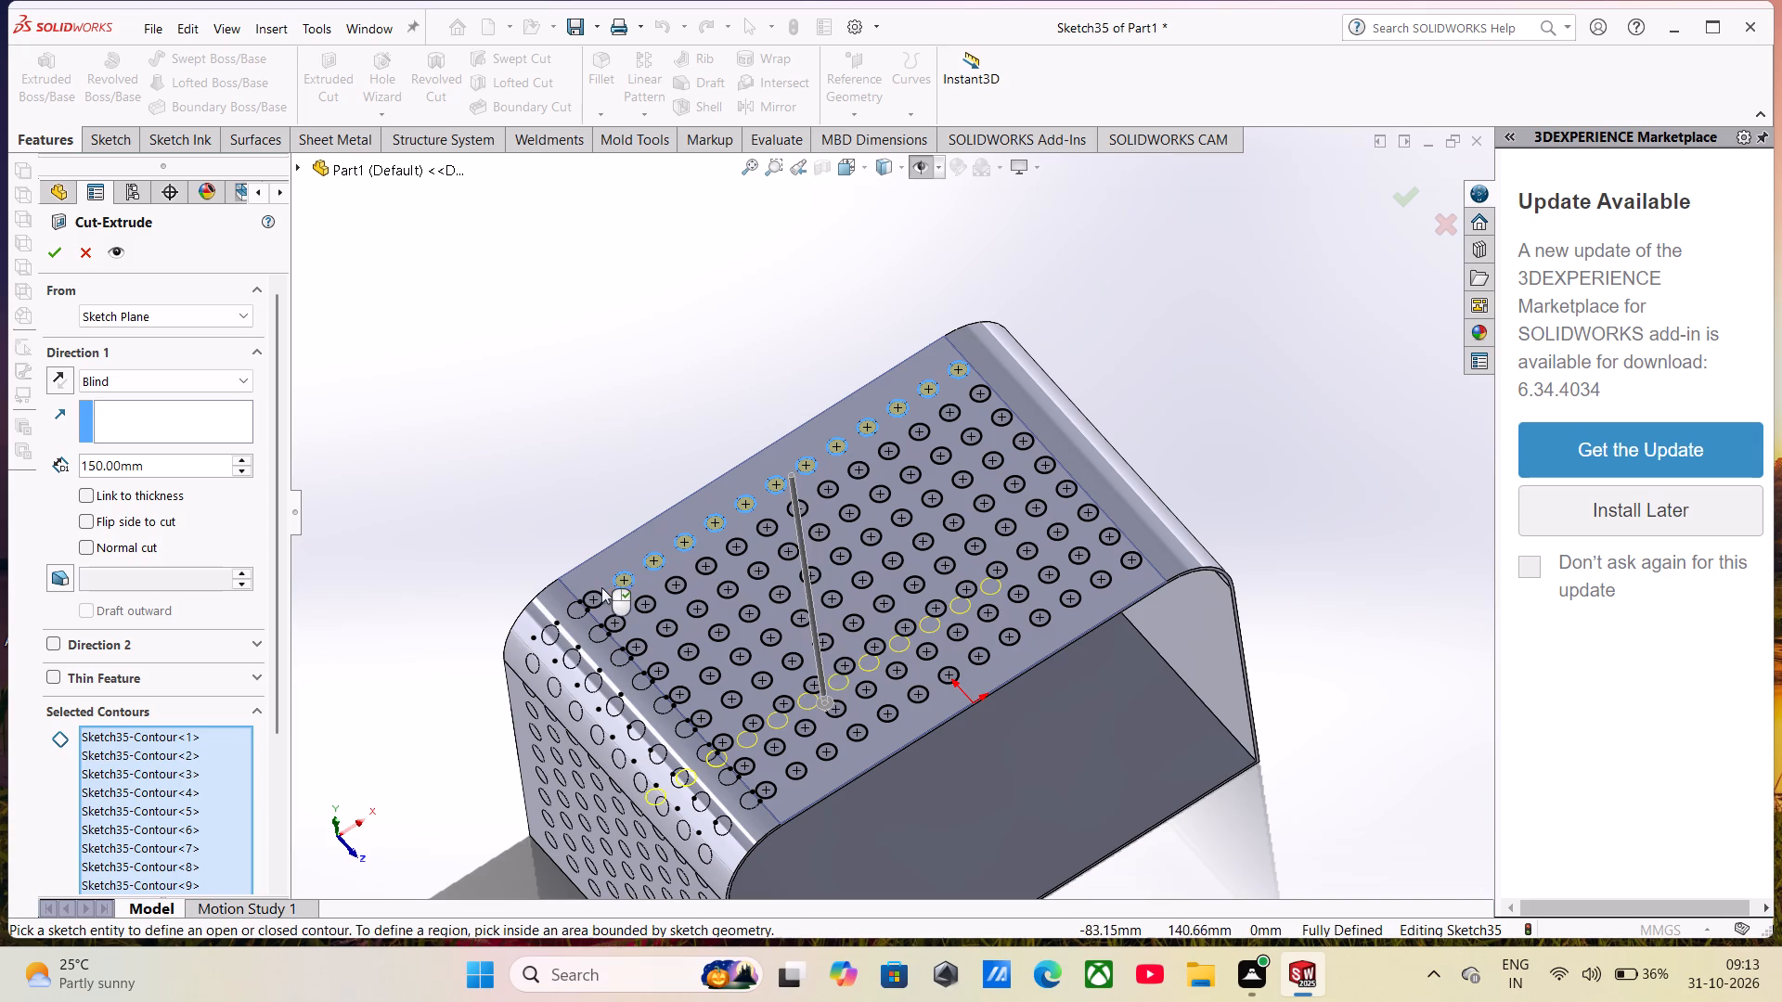
click(591, 590)
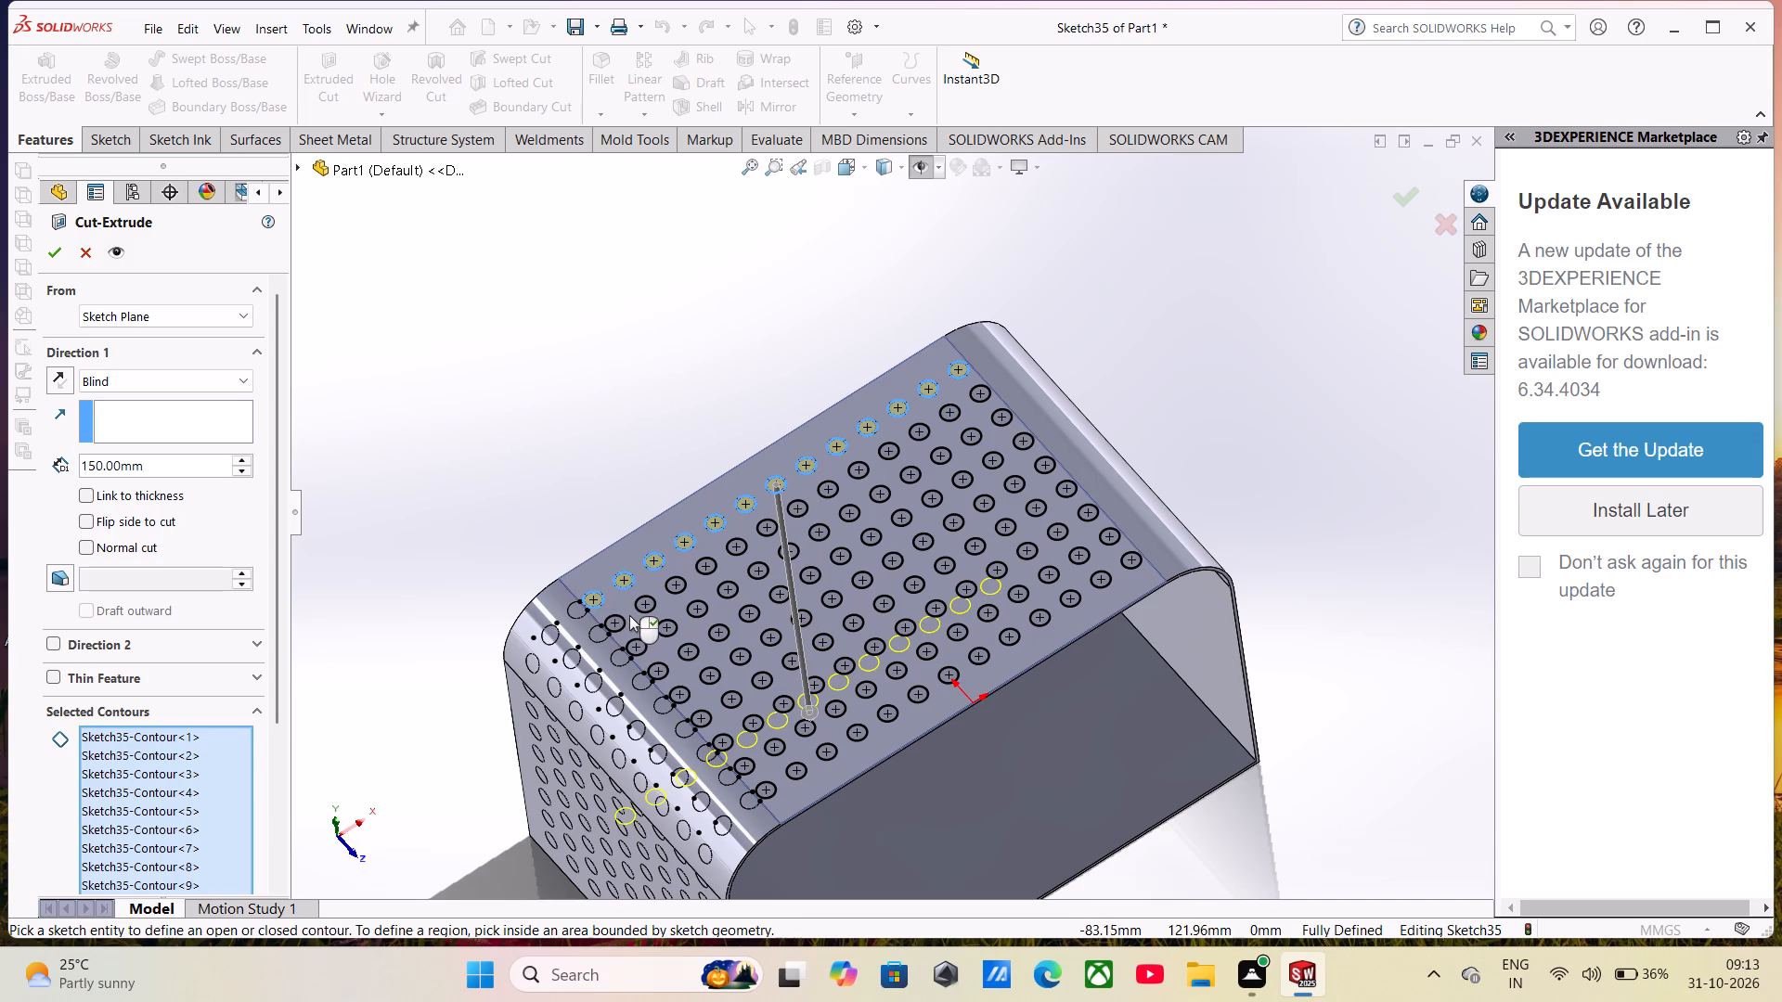
Add the remaining eight circle contours of the flat-face column nearest the patterned bend to the cut.
click(627, 618)
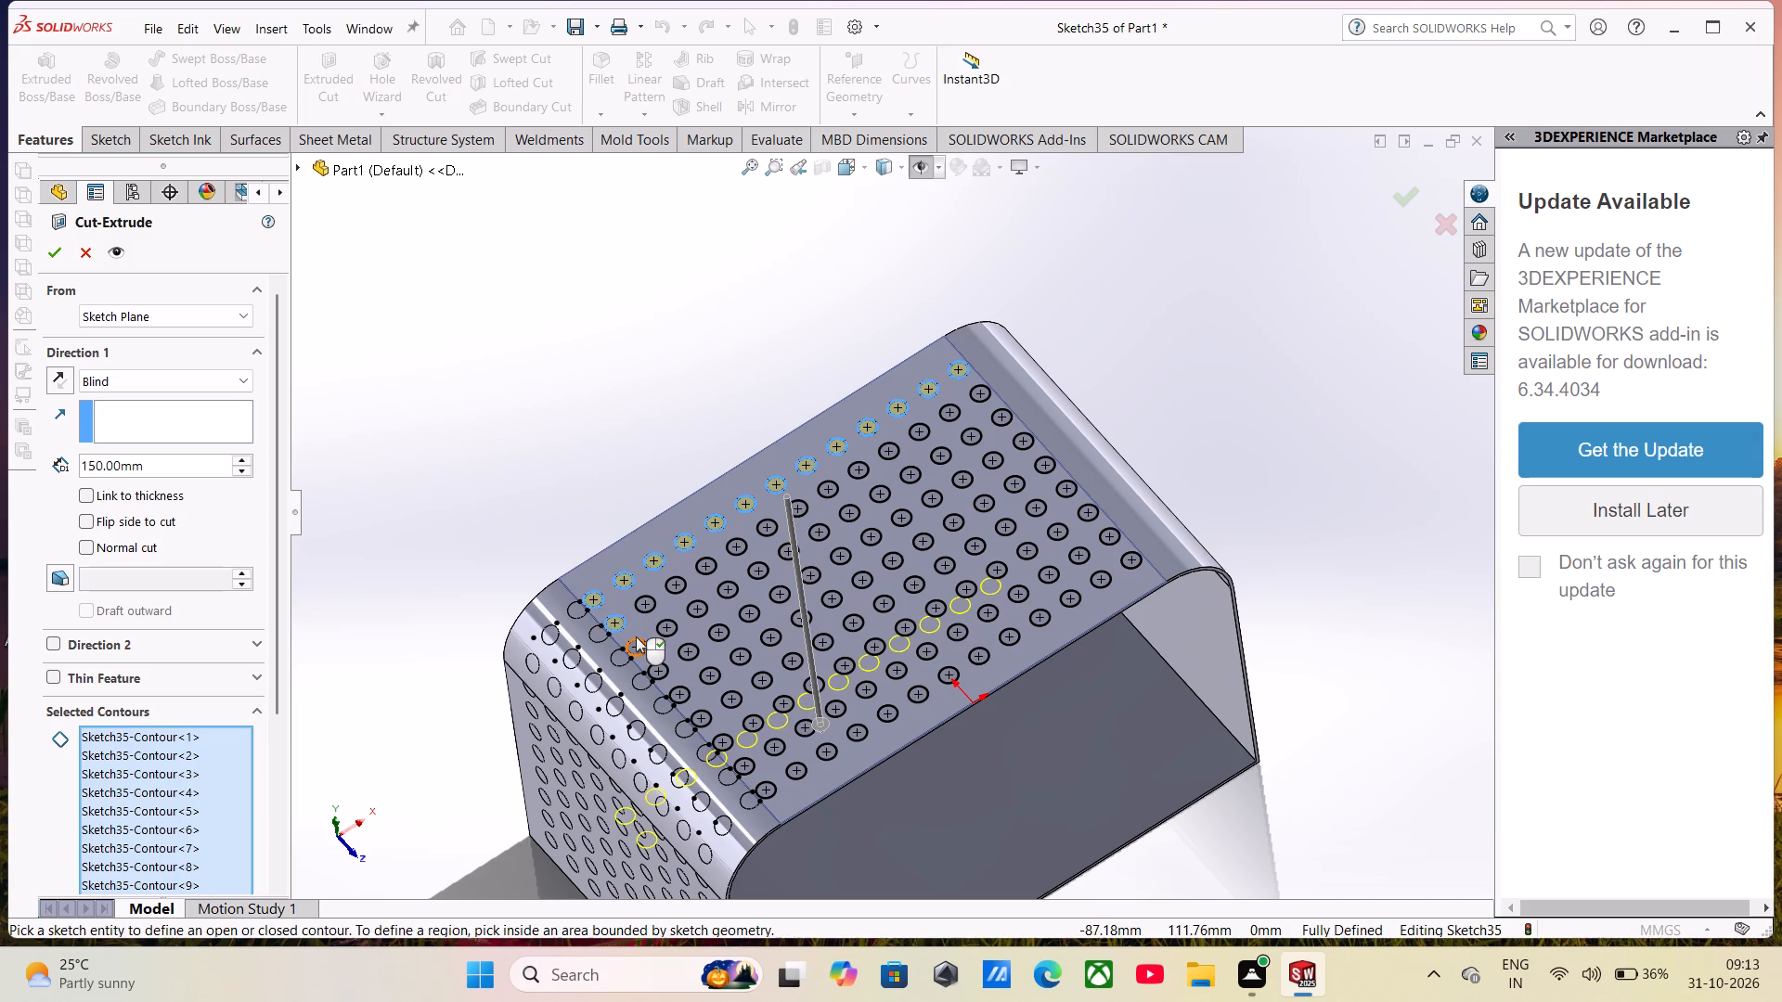
click(636, 636)
click(667, 671)
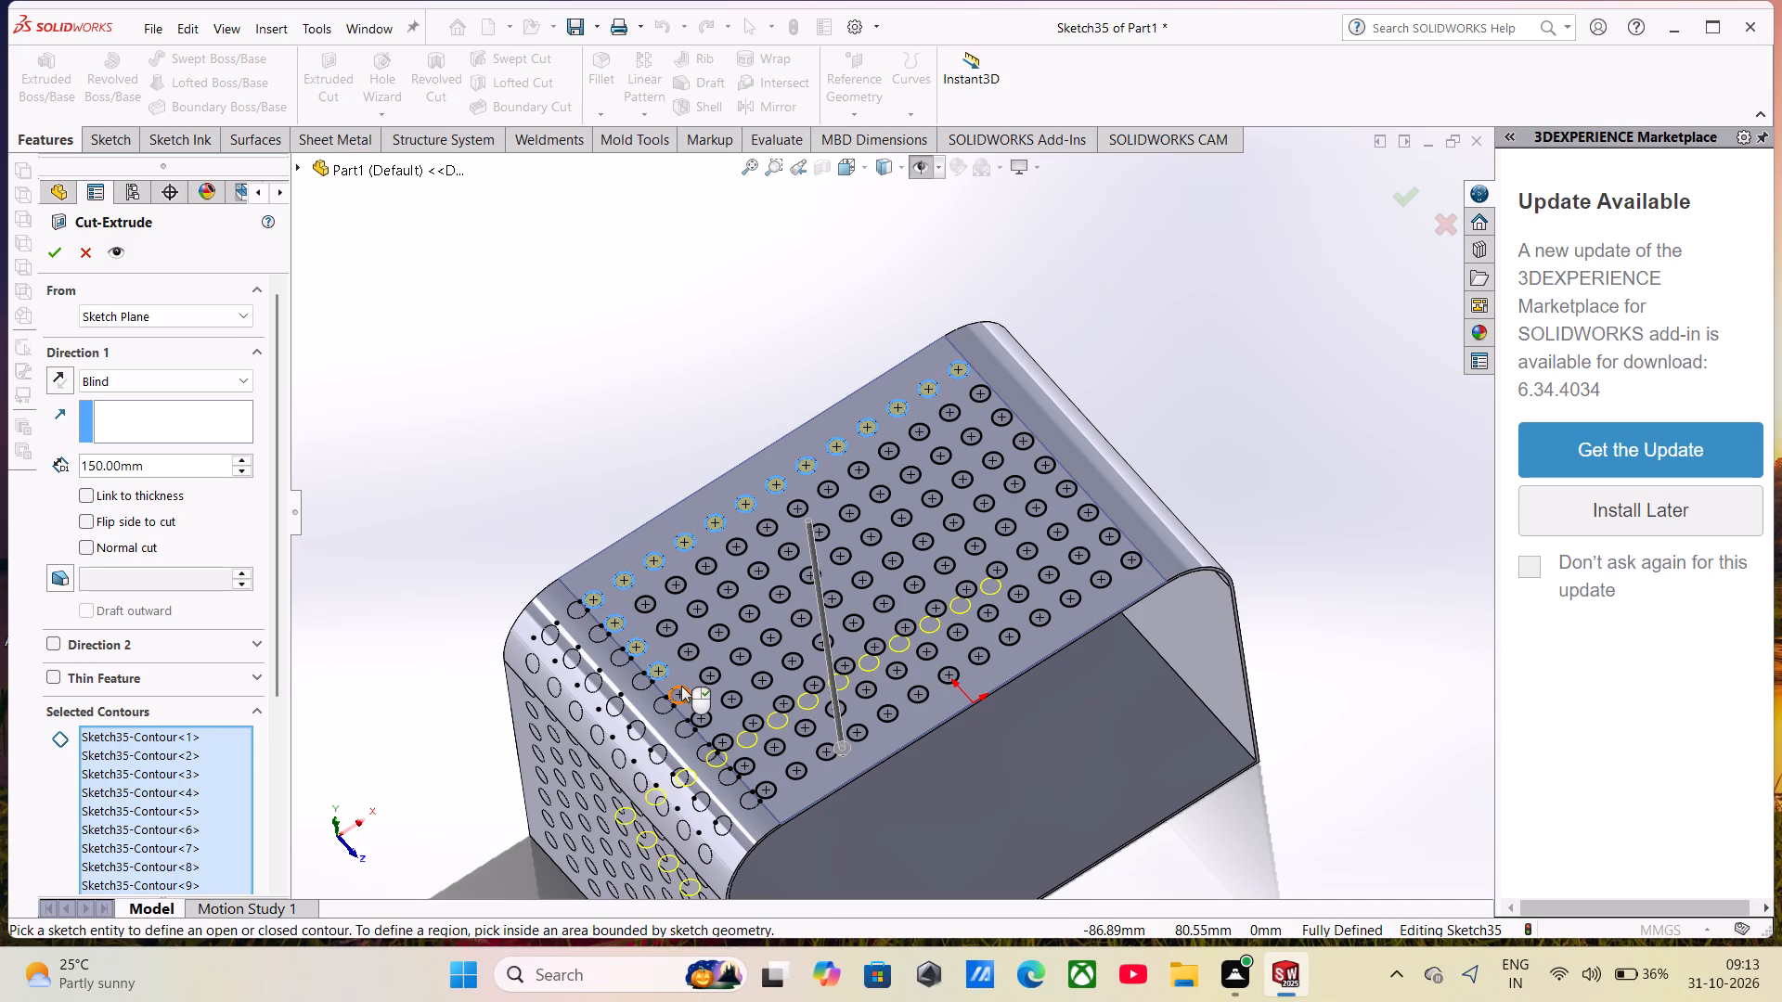
click(681, 686)
click(693, 711)
click(728, 733)
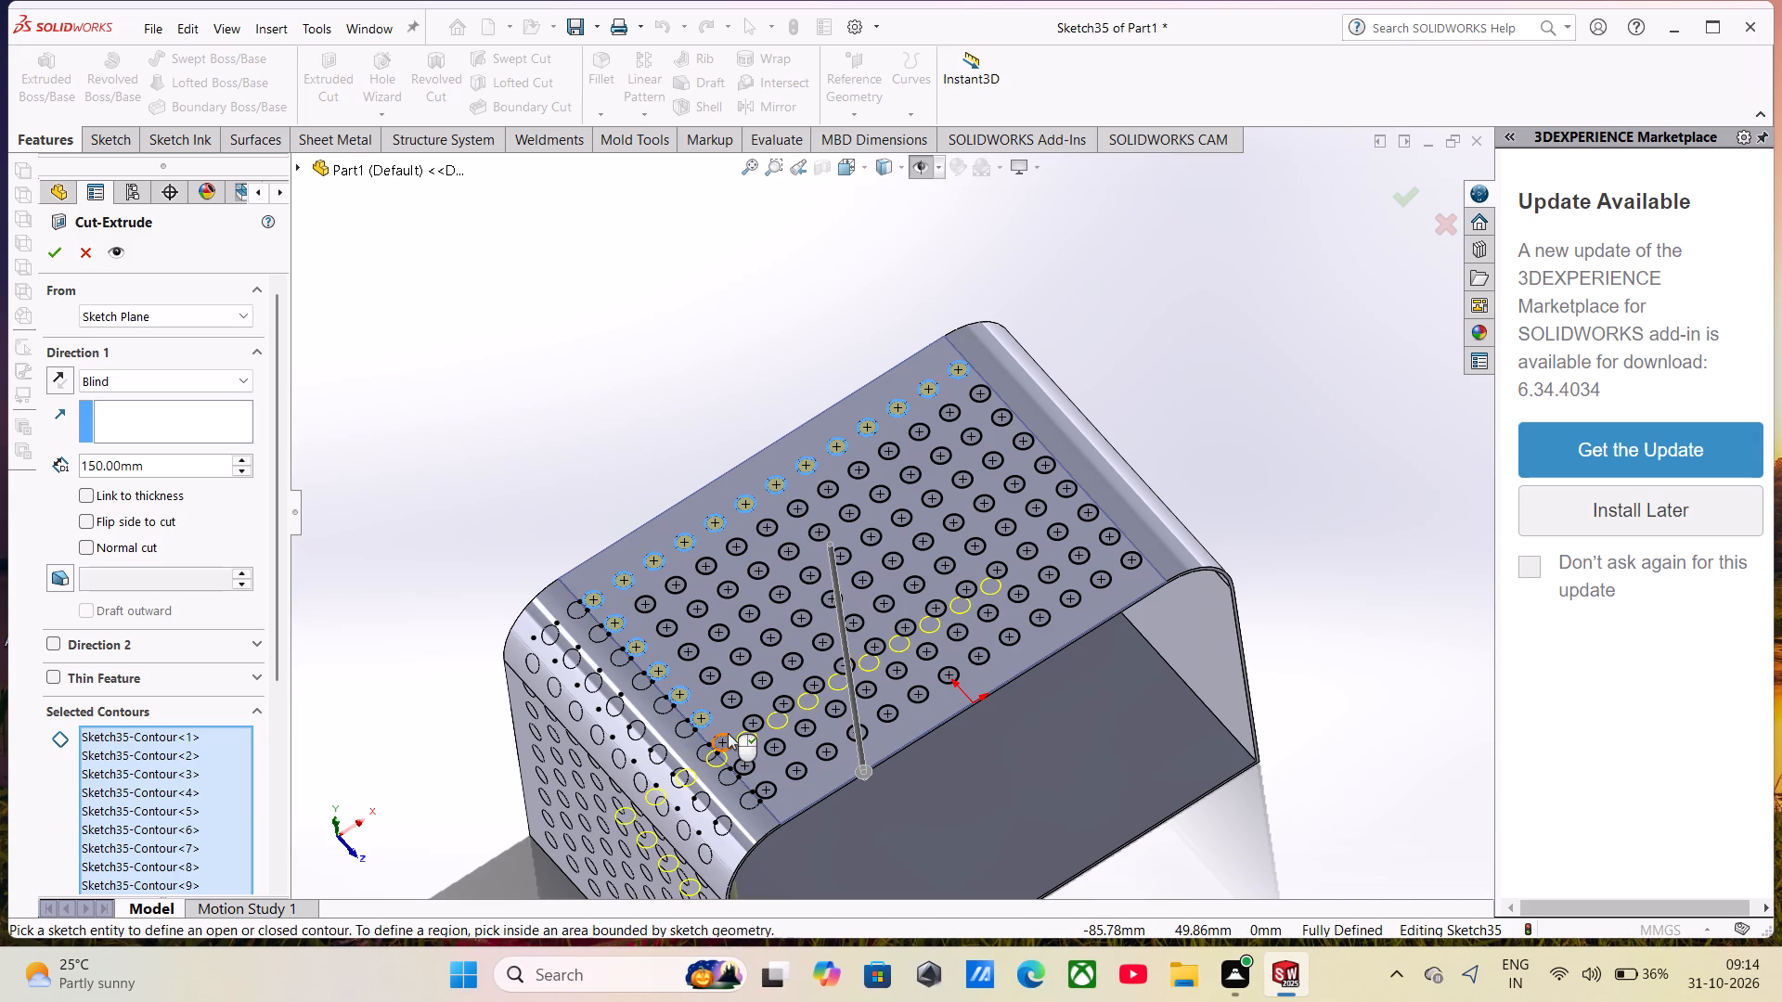
click(752, 761)
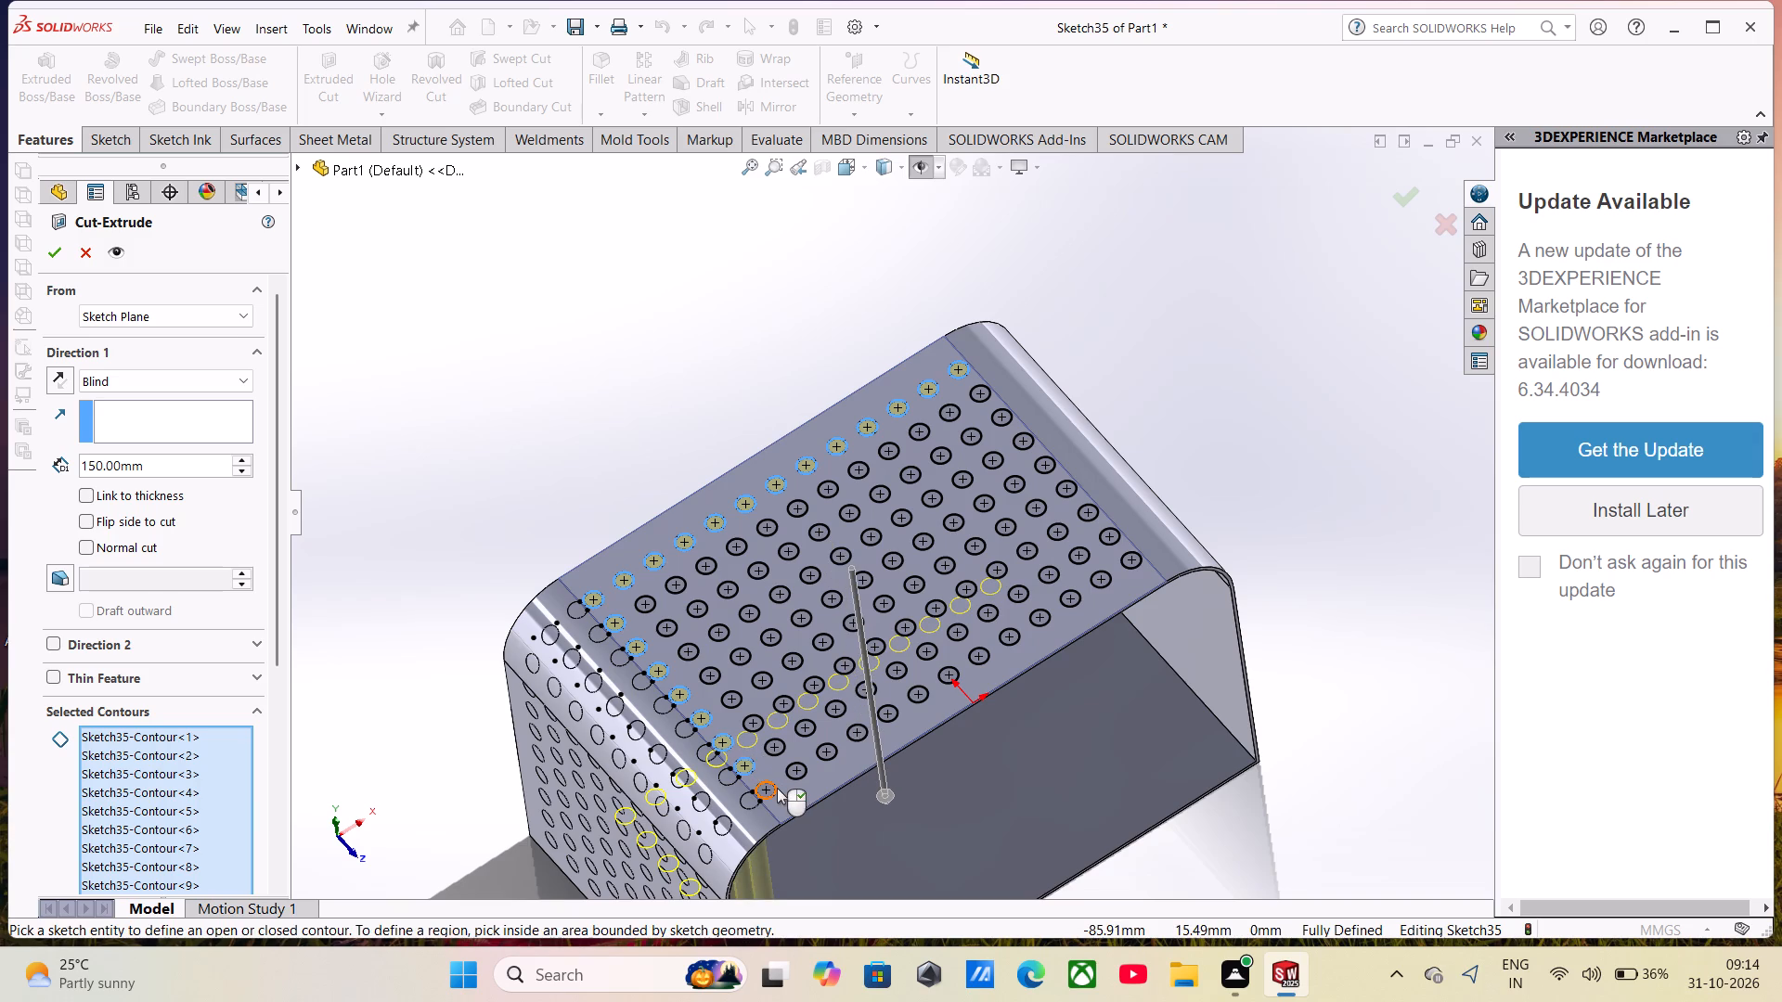
click(777, 788)
Add the remaining twelve circle contours of the flat face's row nearest the origin to the cut.
click(784, 777)
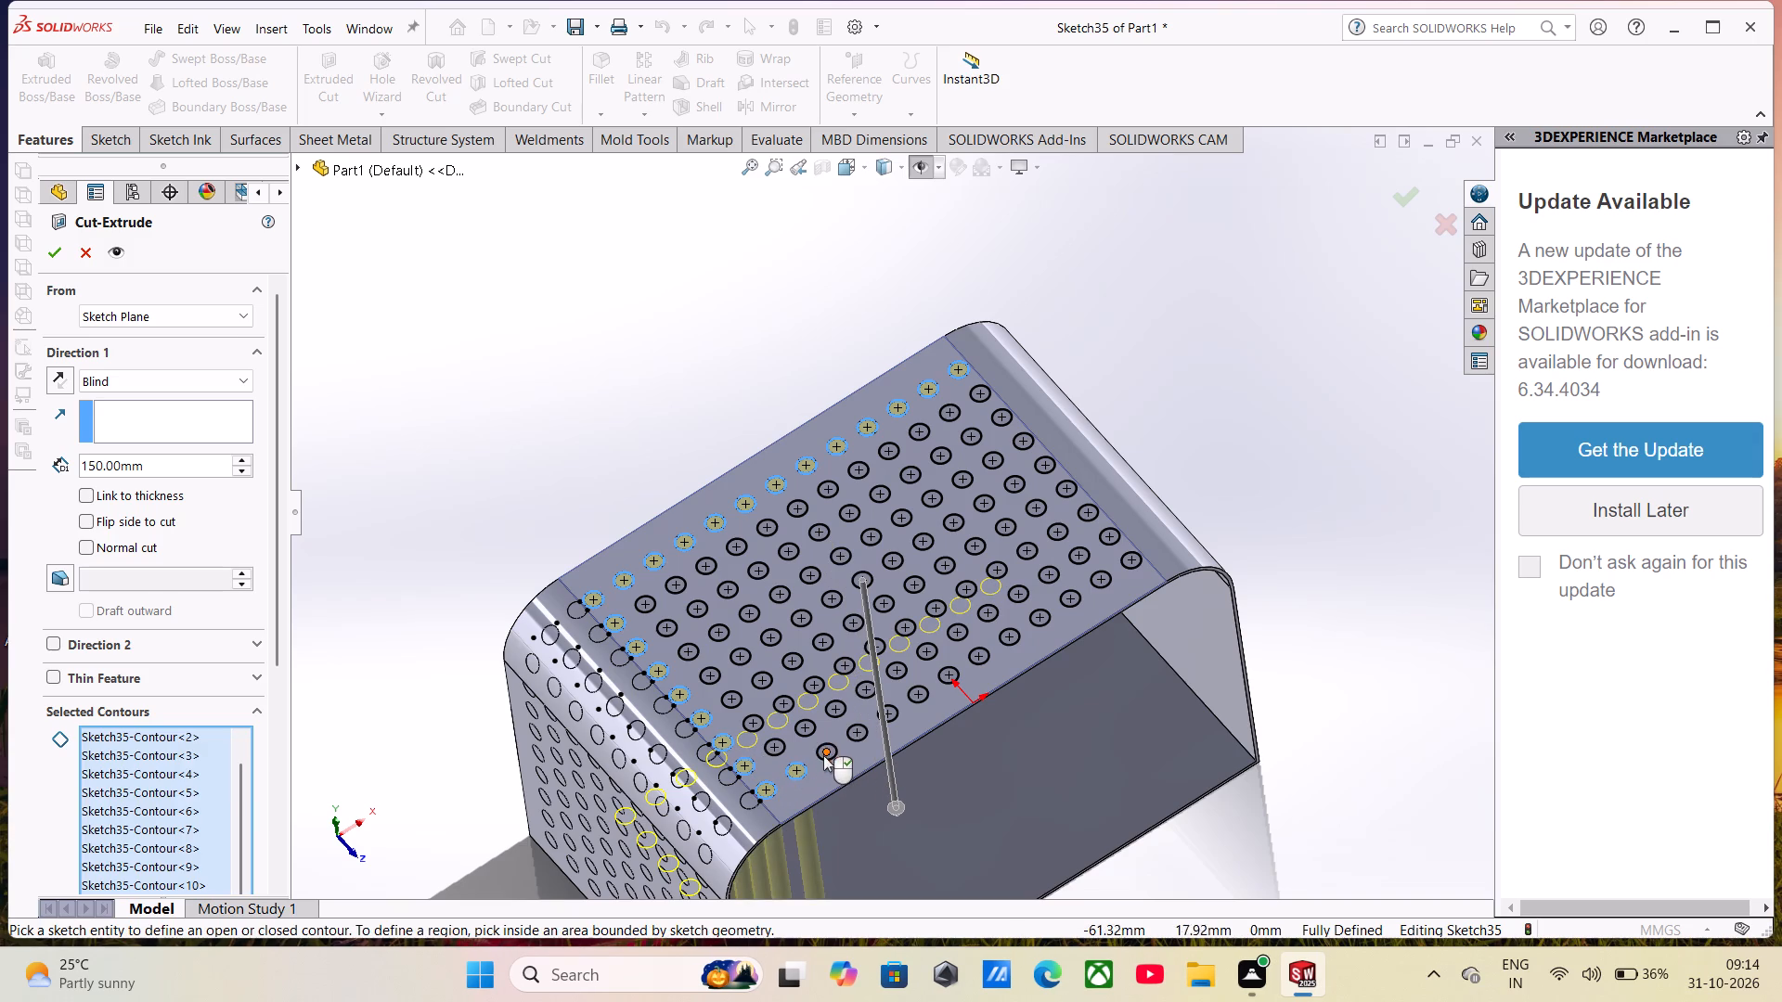
click(823, 758)
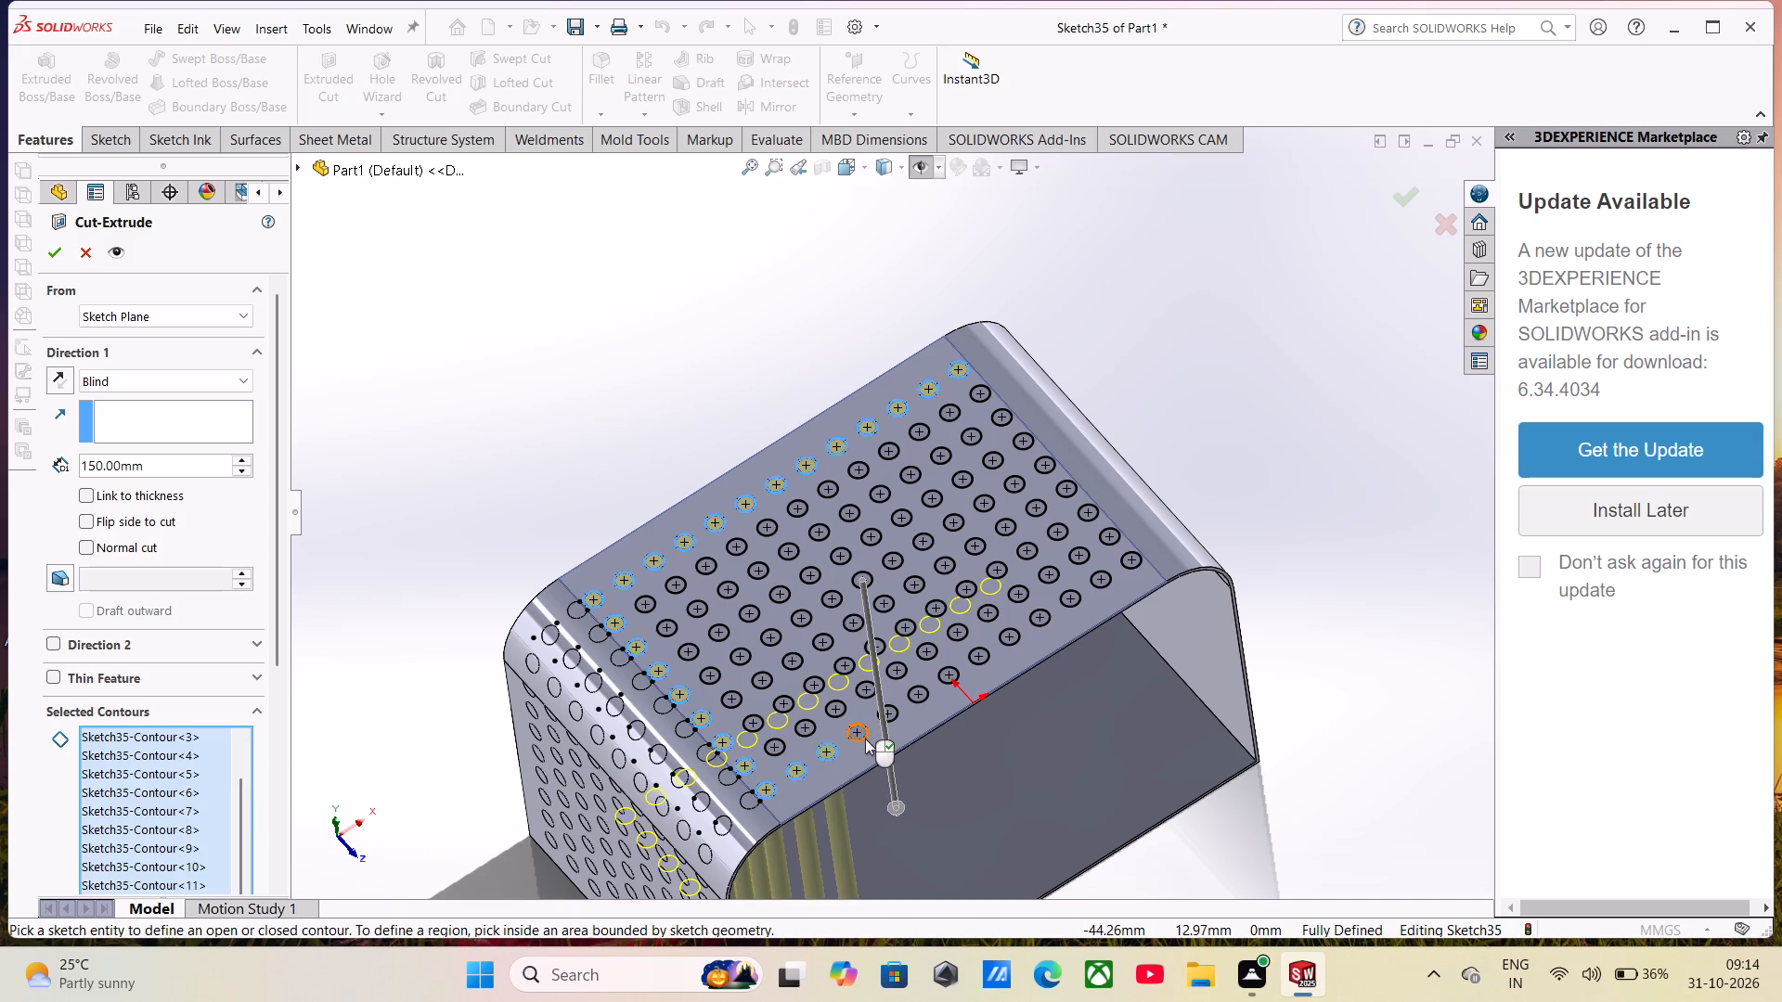
click(865, 739)
click(892, 722)
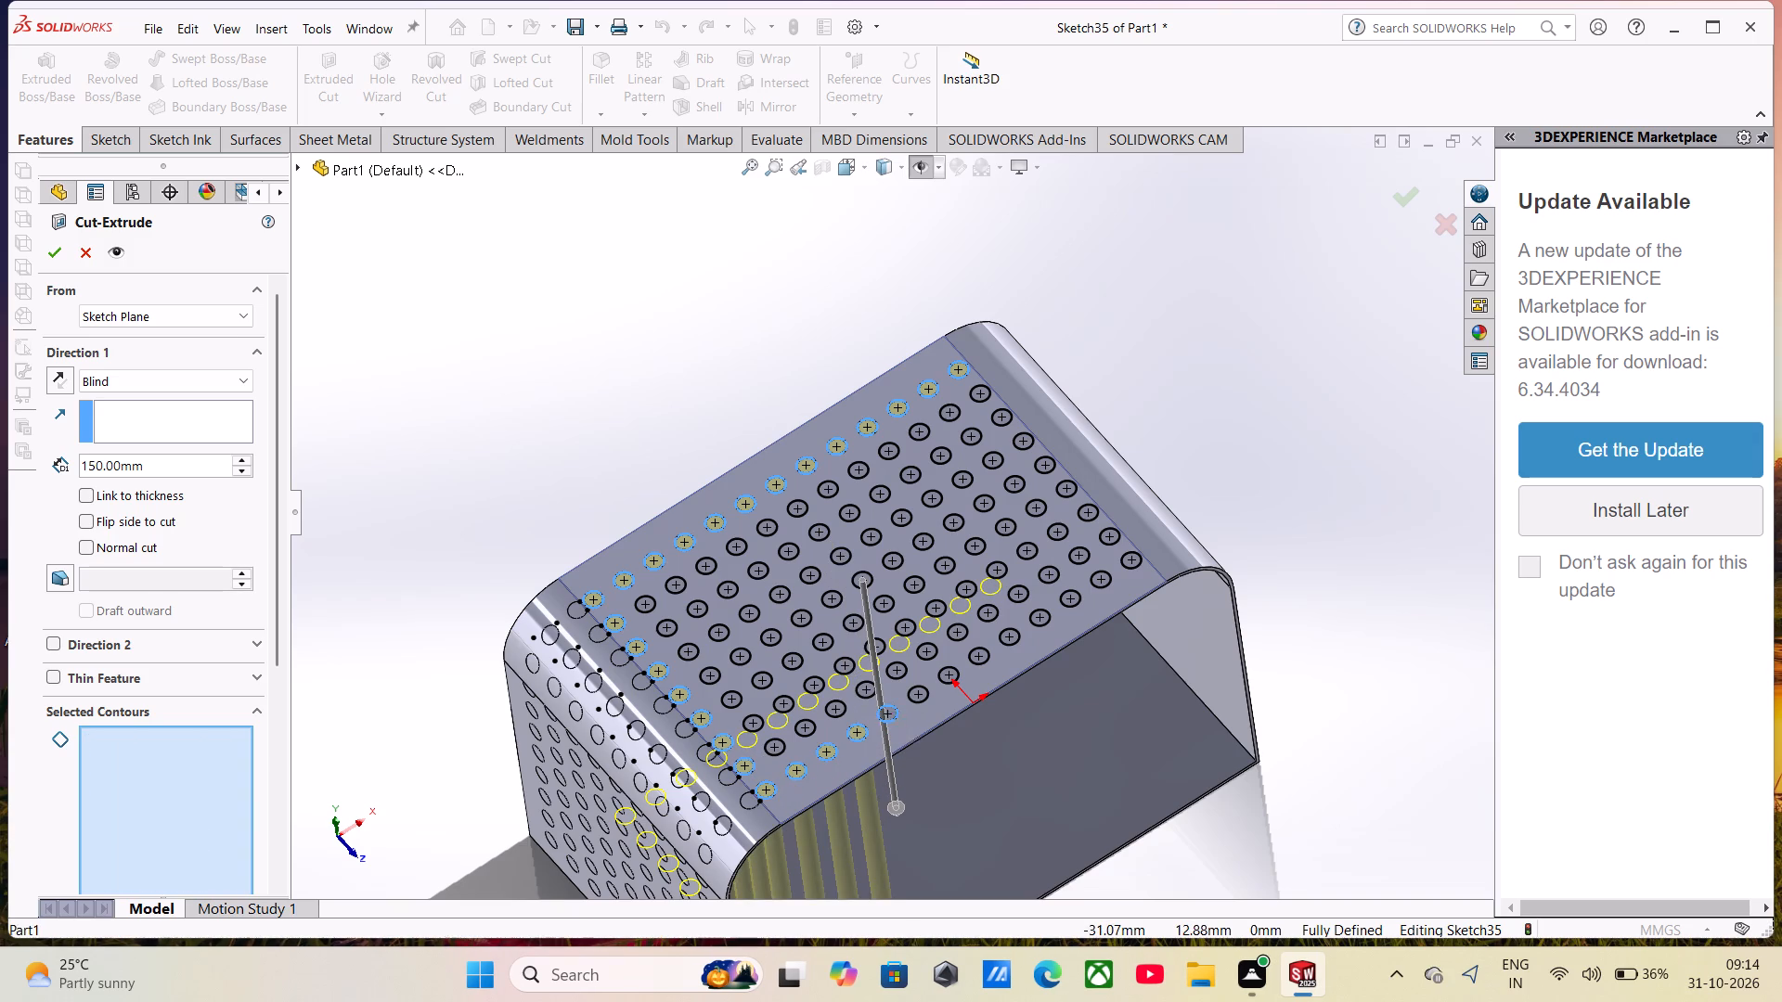
click(916, 701)
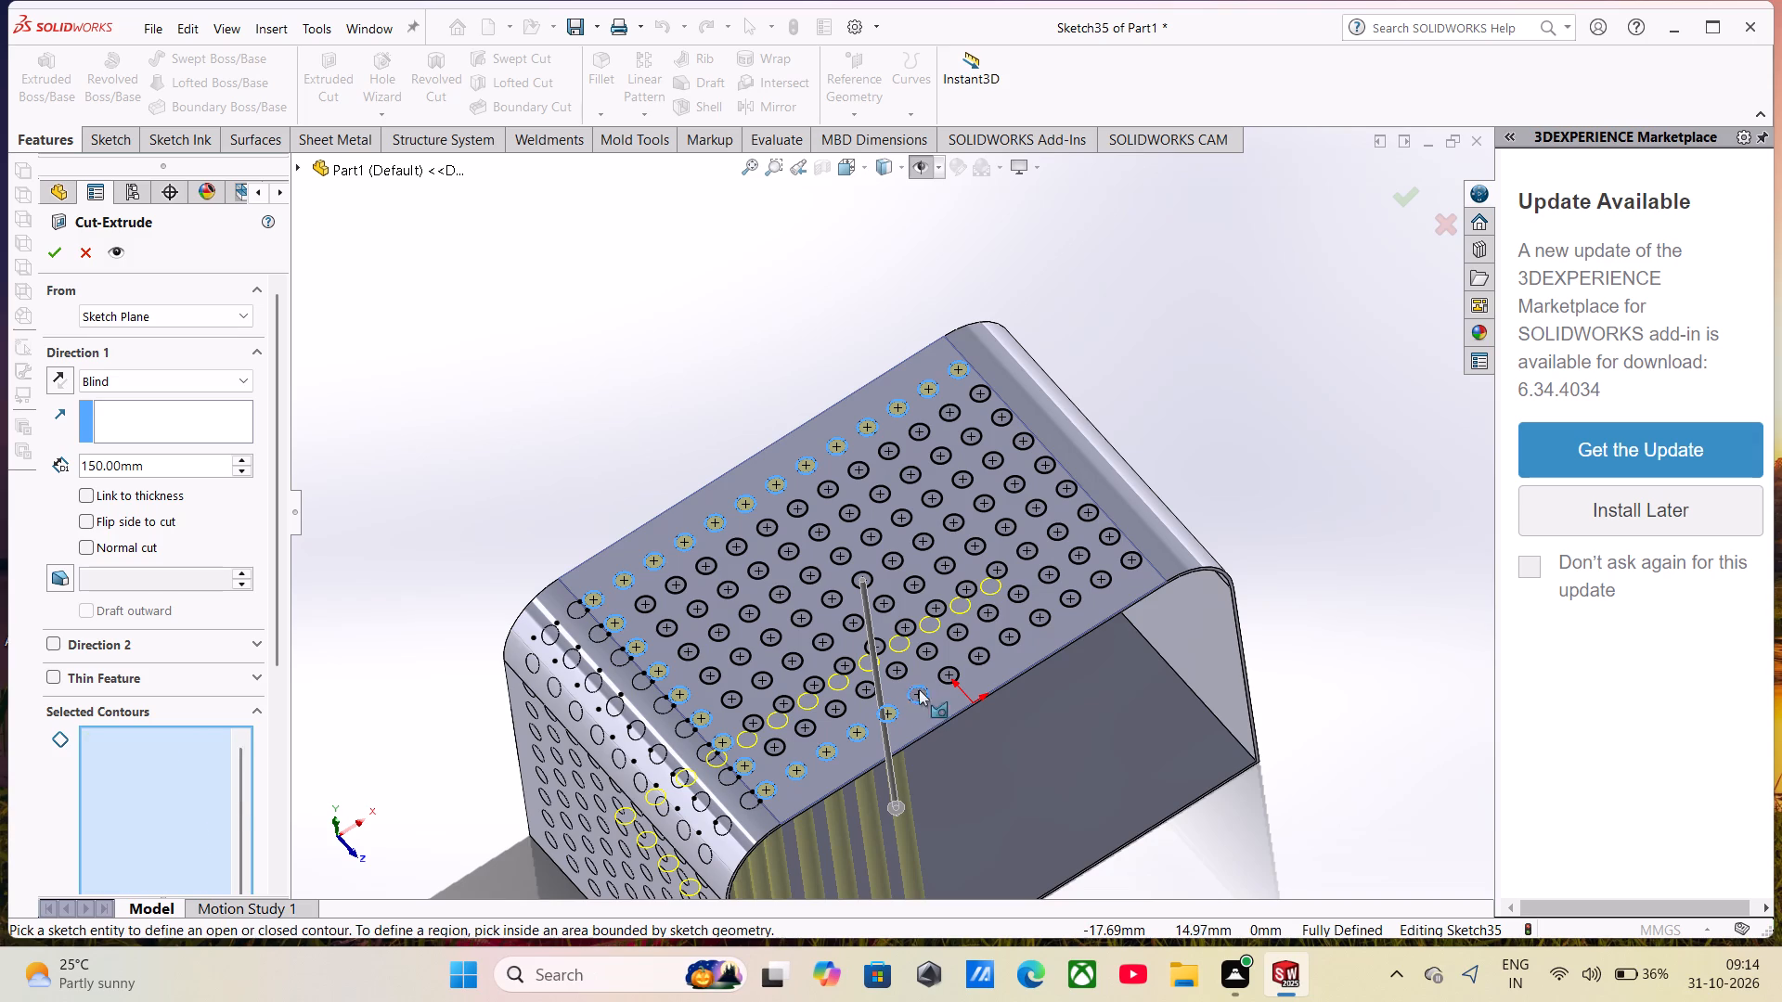
click(956, 673)
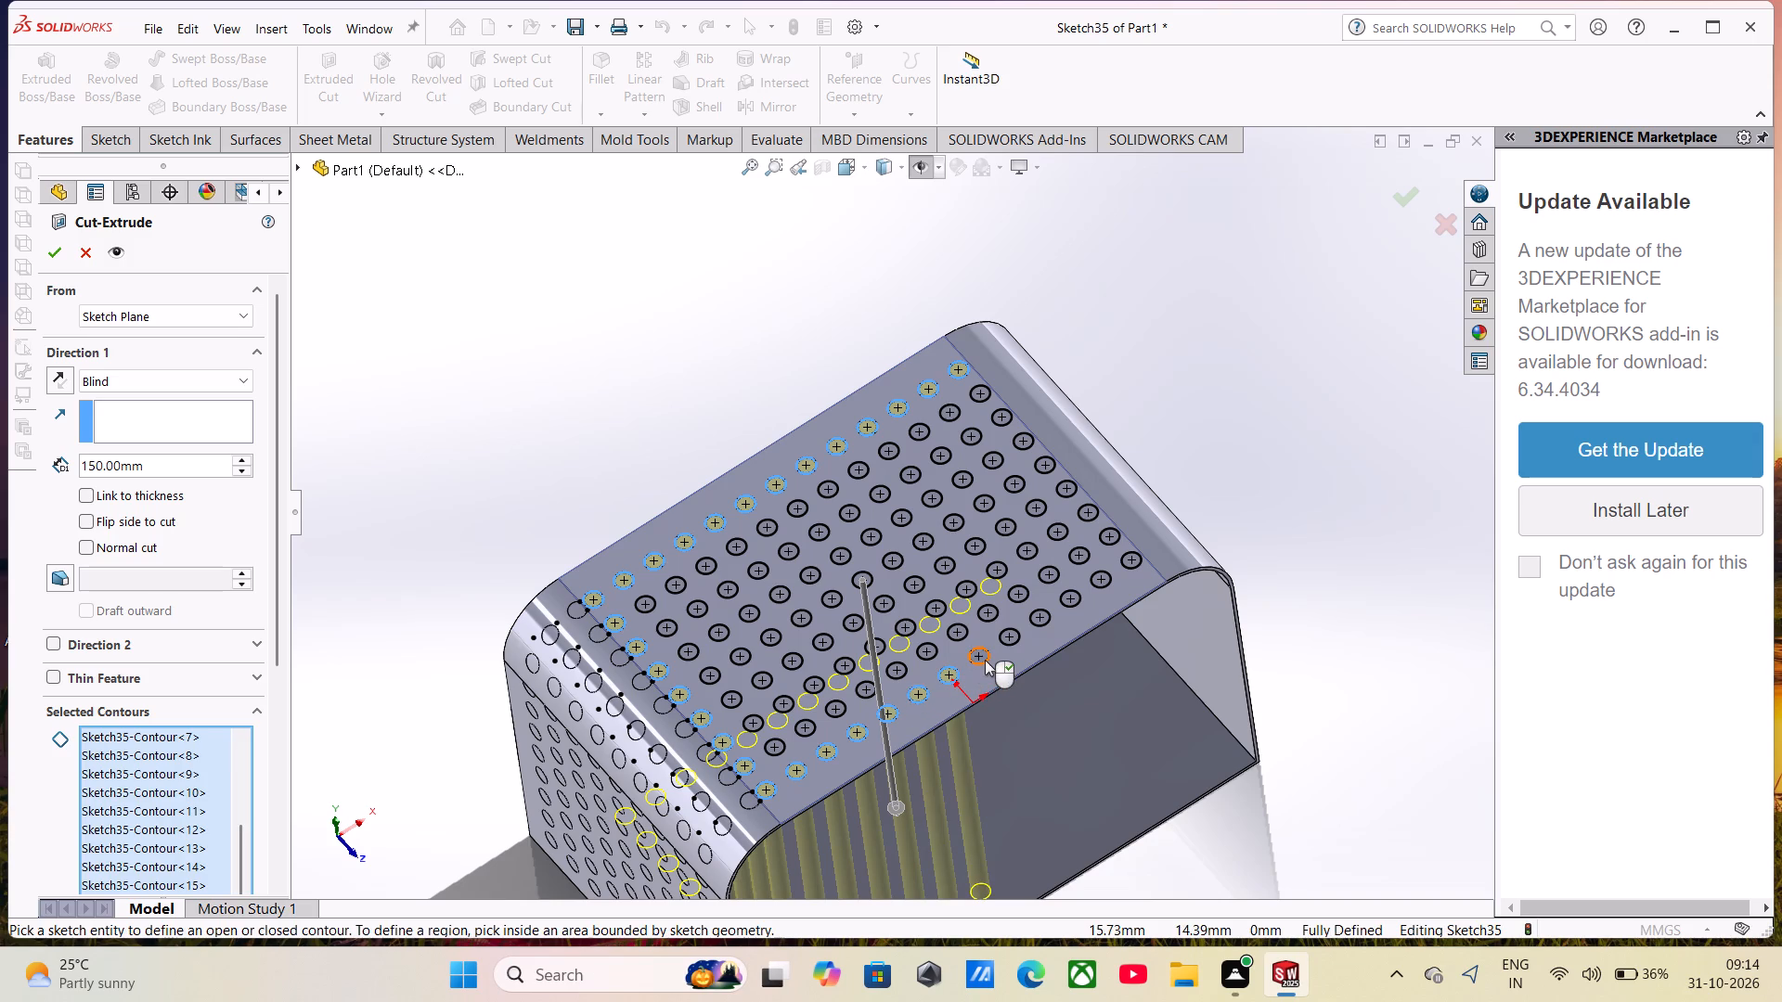
click(985, 660)
click(1007, 640)
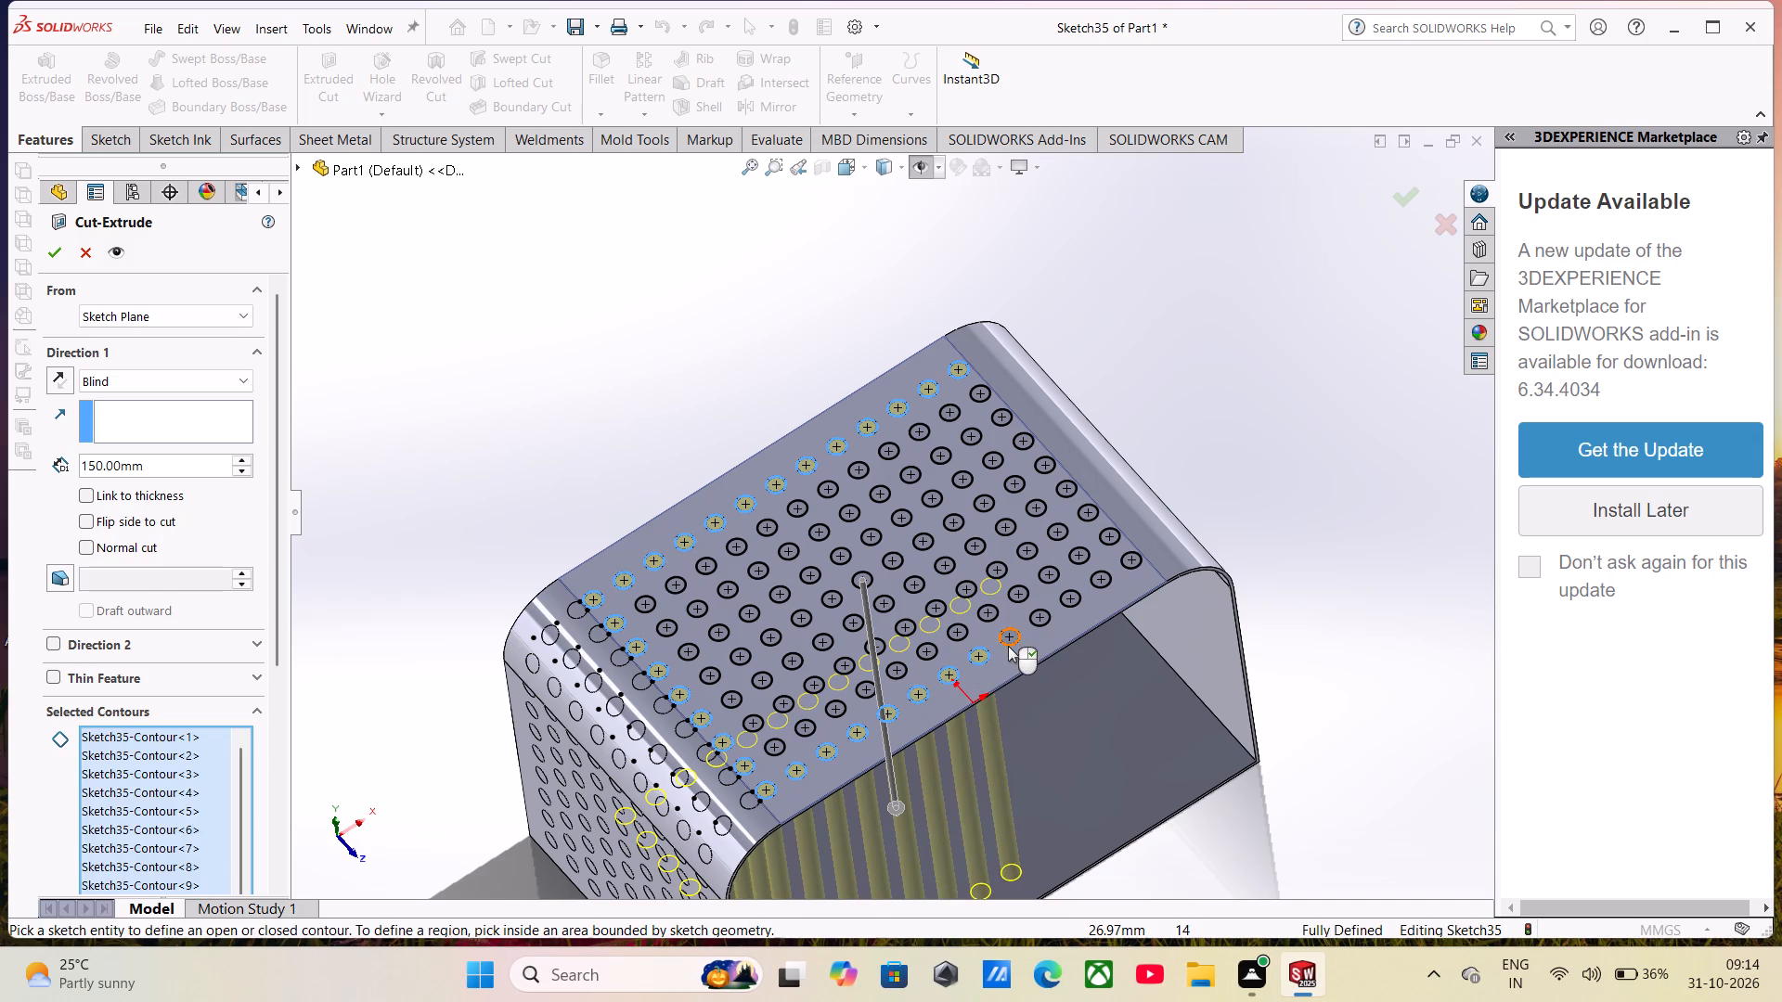
click(1008, 646)
click(1044, 628)
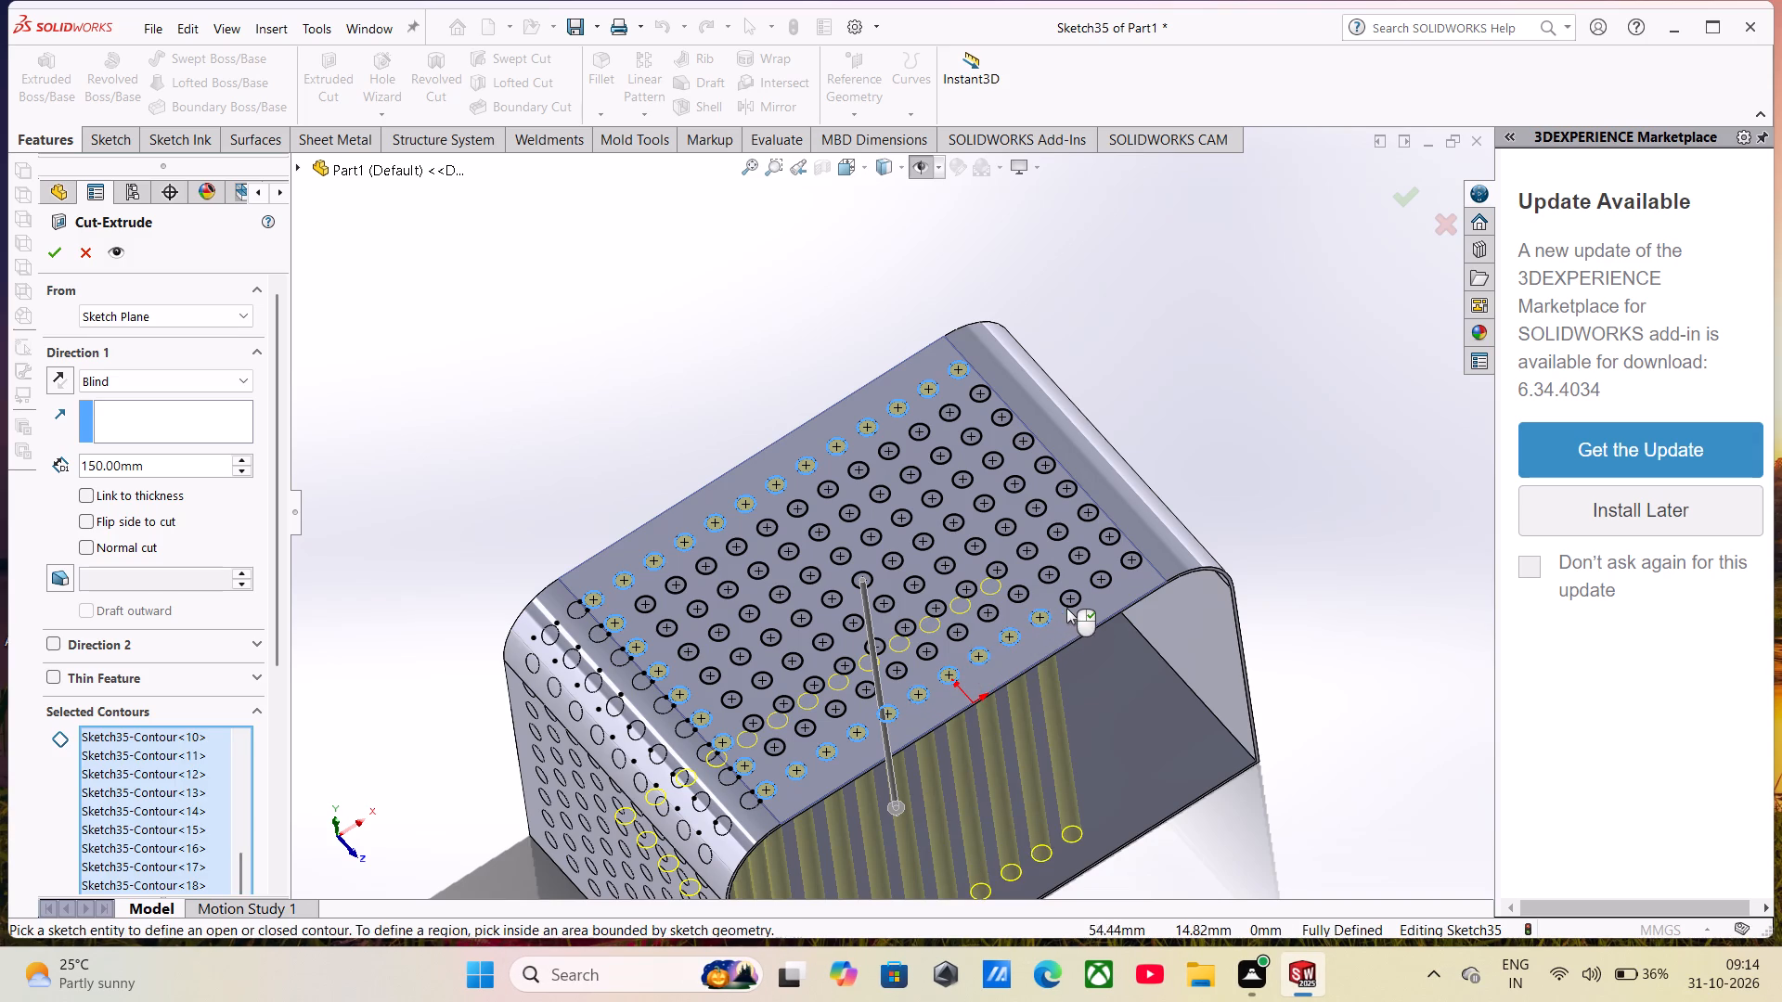
click(1066, 608)
click(1098, 584)
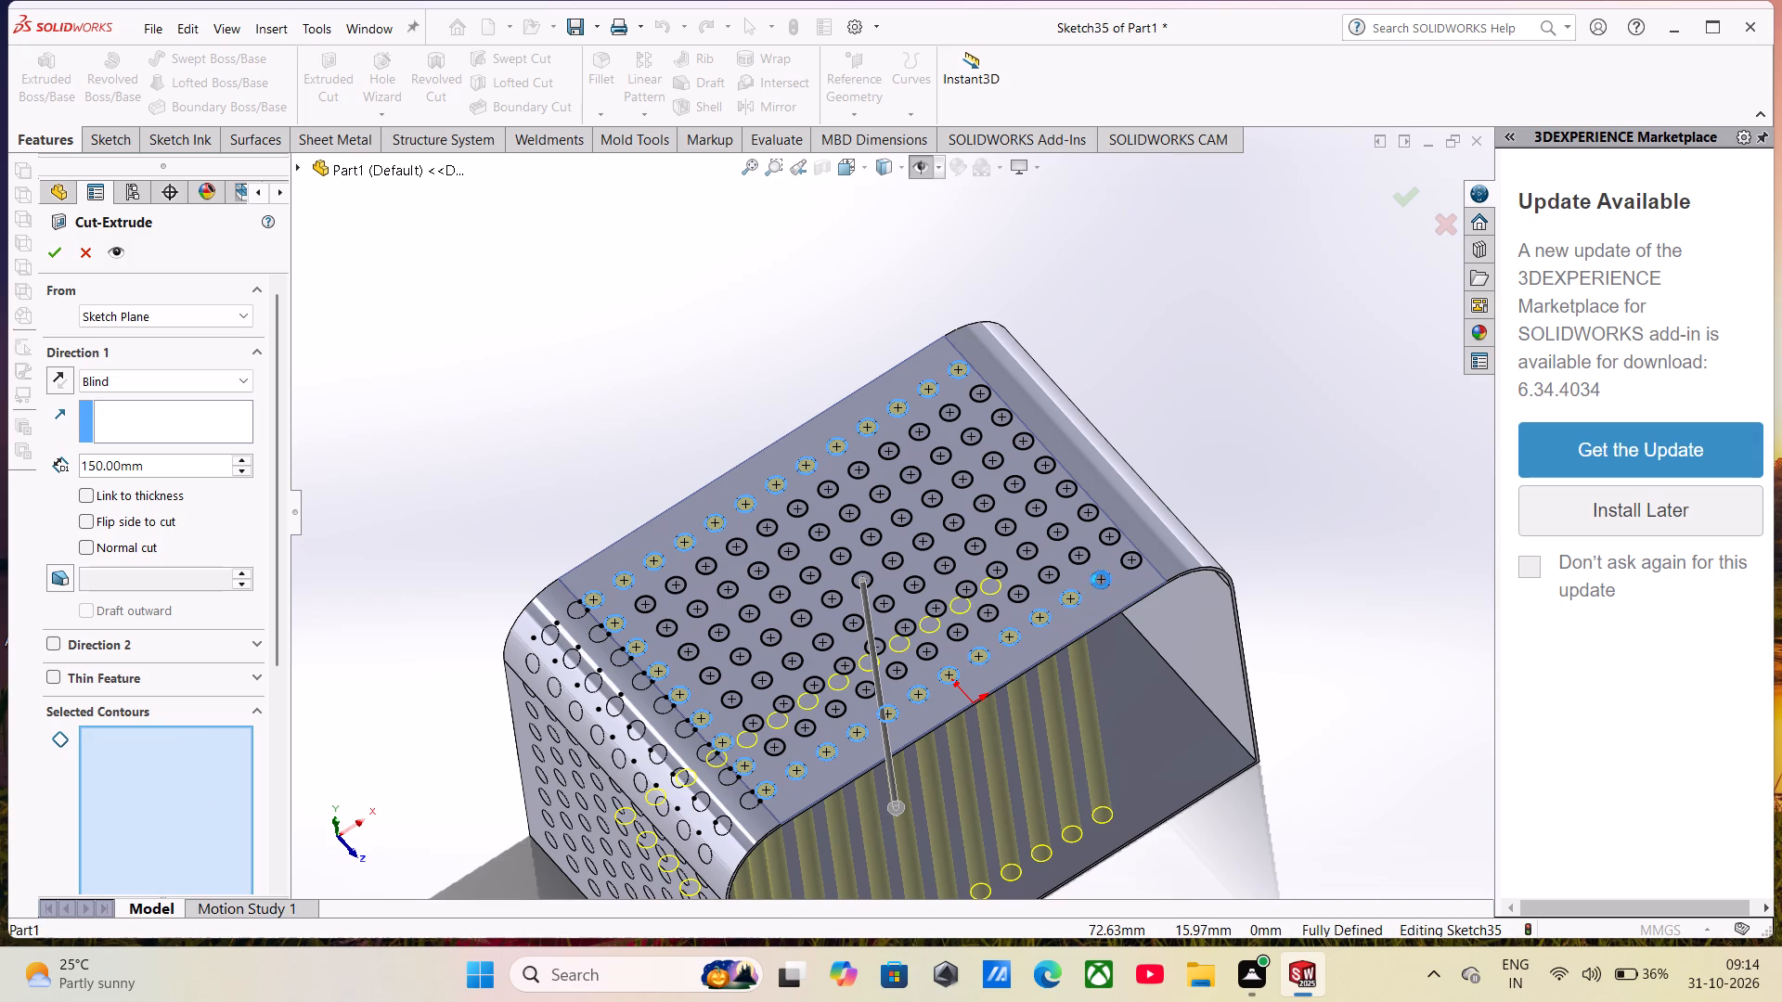
click(1135, 569)
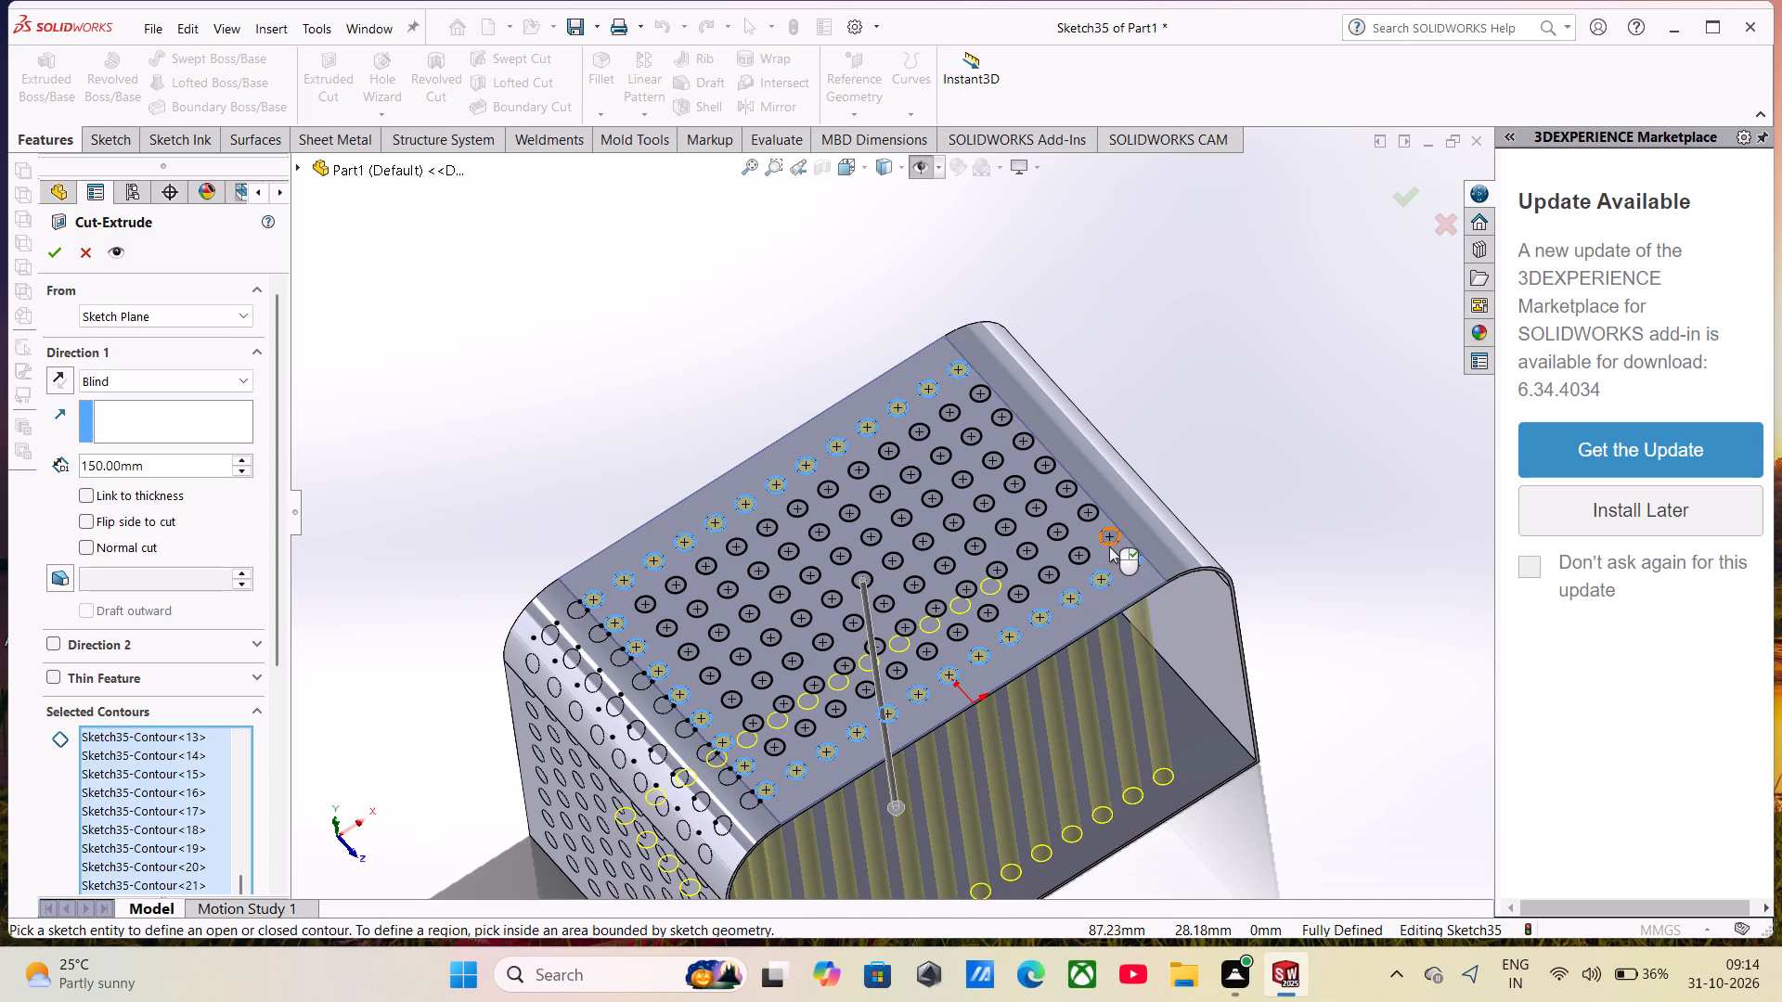
Add the remaining seven circle contours of the flat-face column farthest from the patterned bend to the cut.
click(1109, 546)
click(1080, 517)
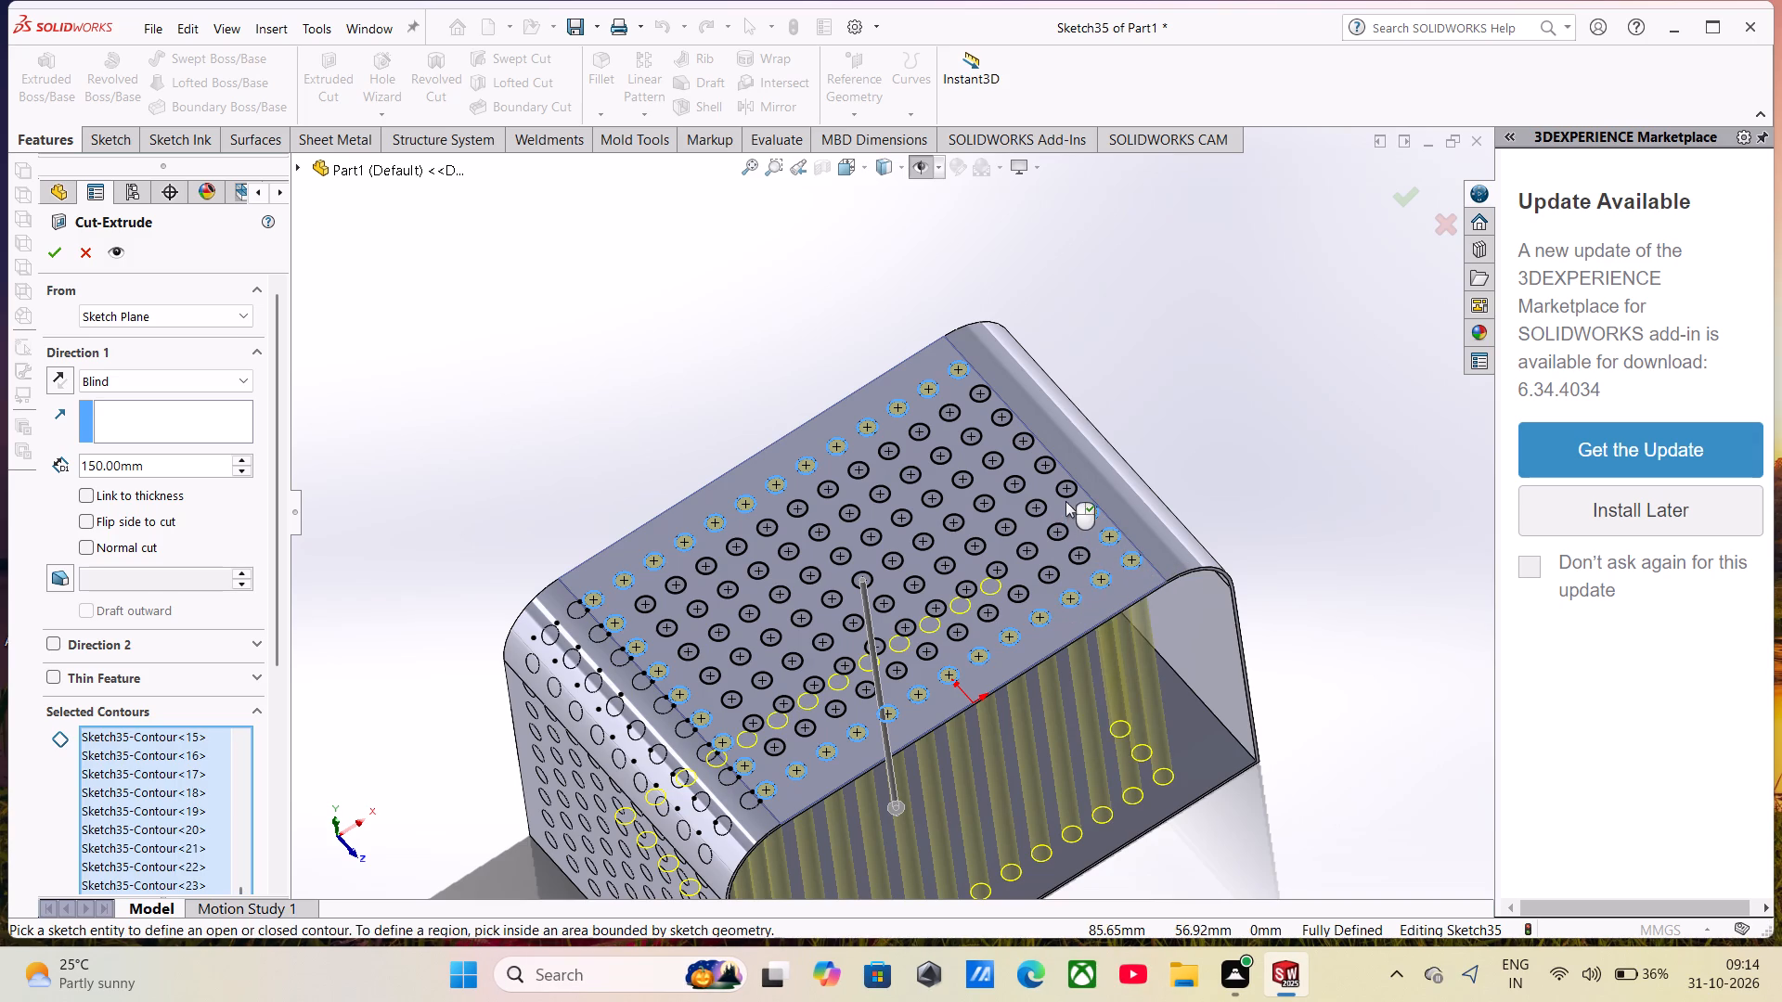
click(1065, 499)
click(1043, 471)
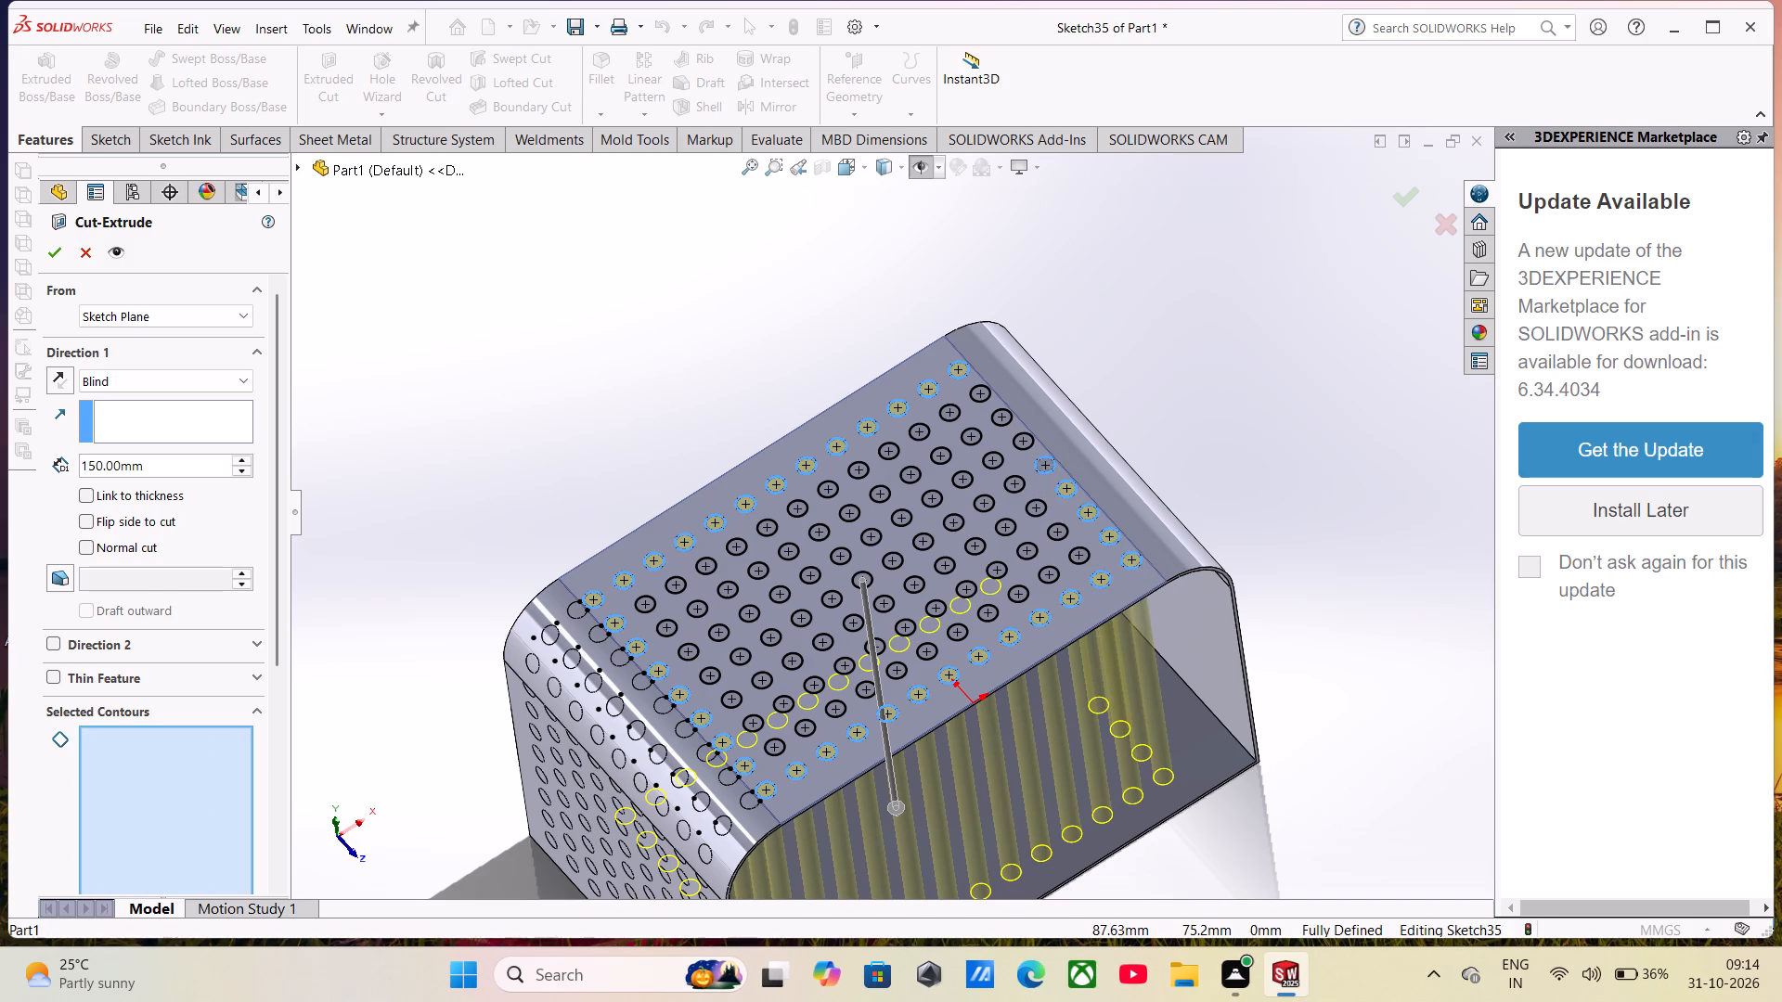
click(1029, 448)
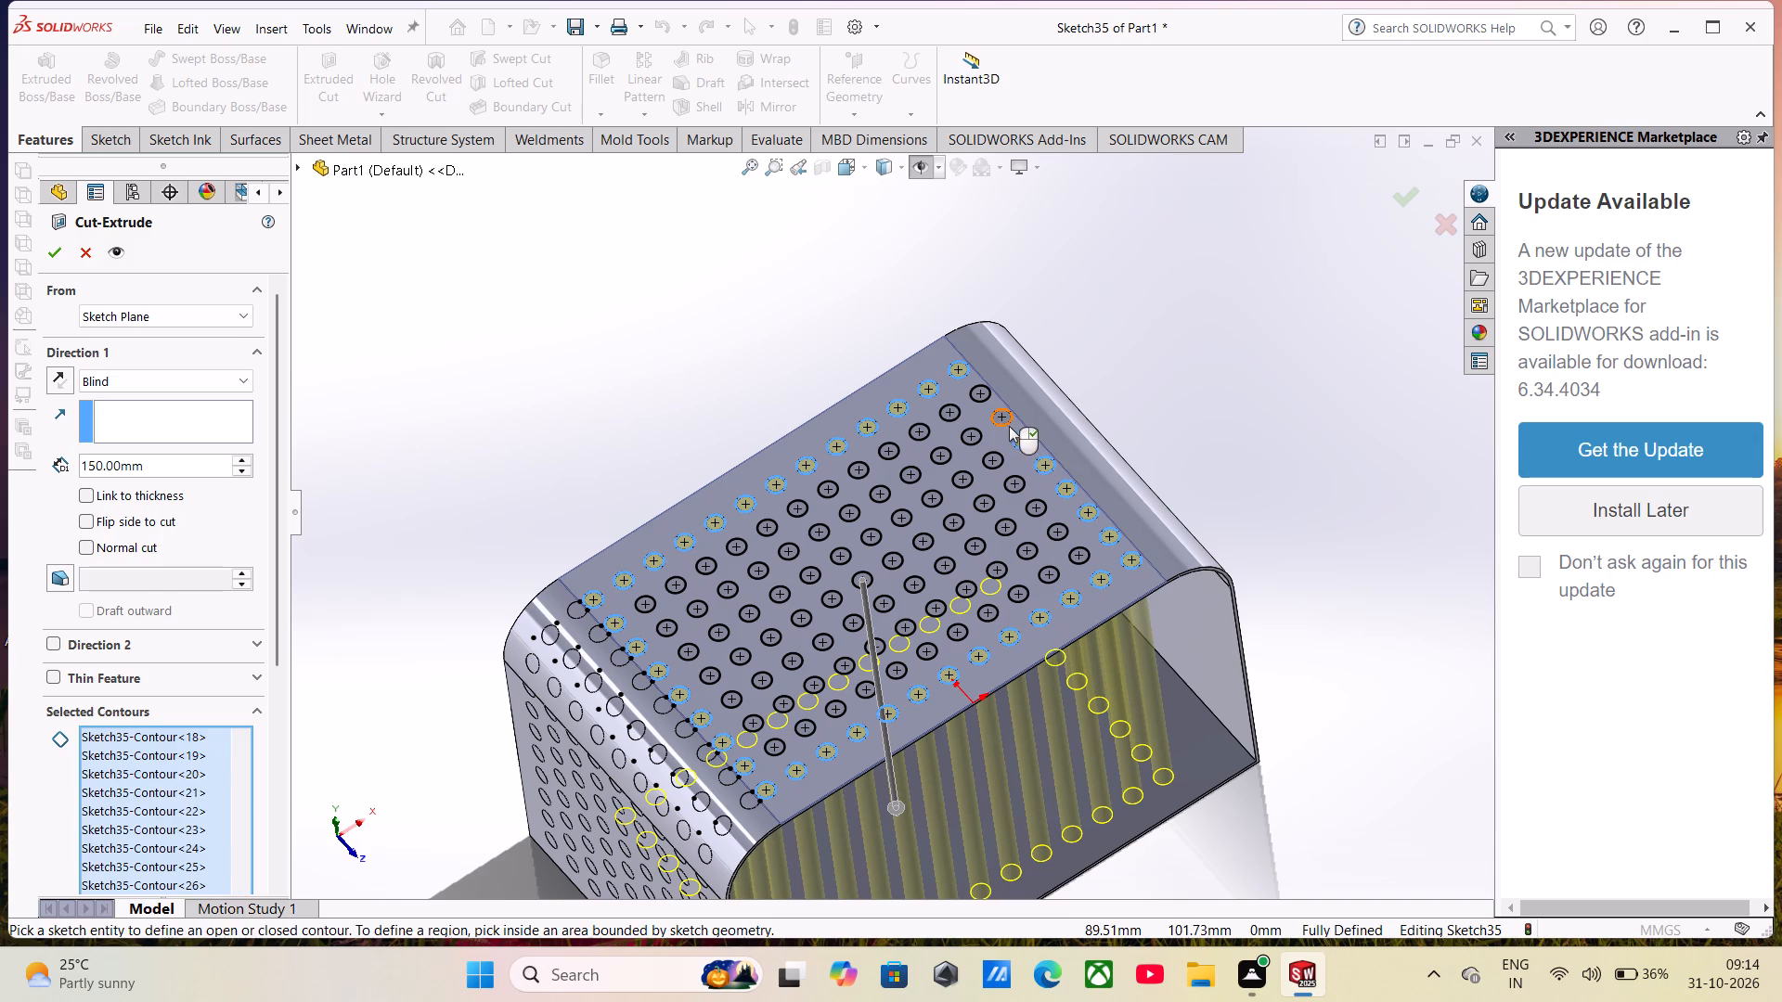
click(1009, 426)
click(990, 395)
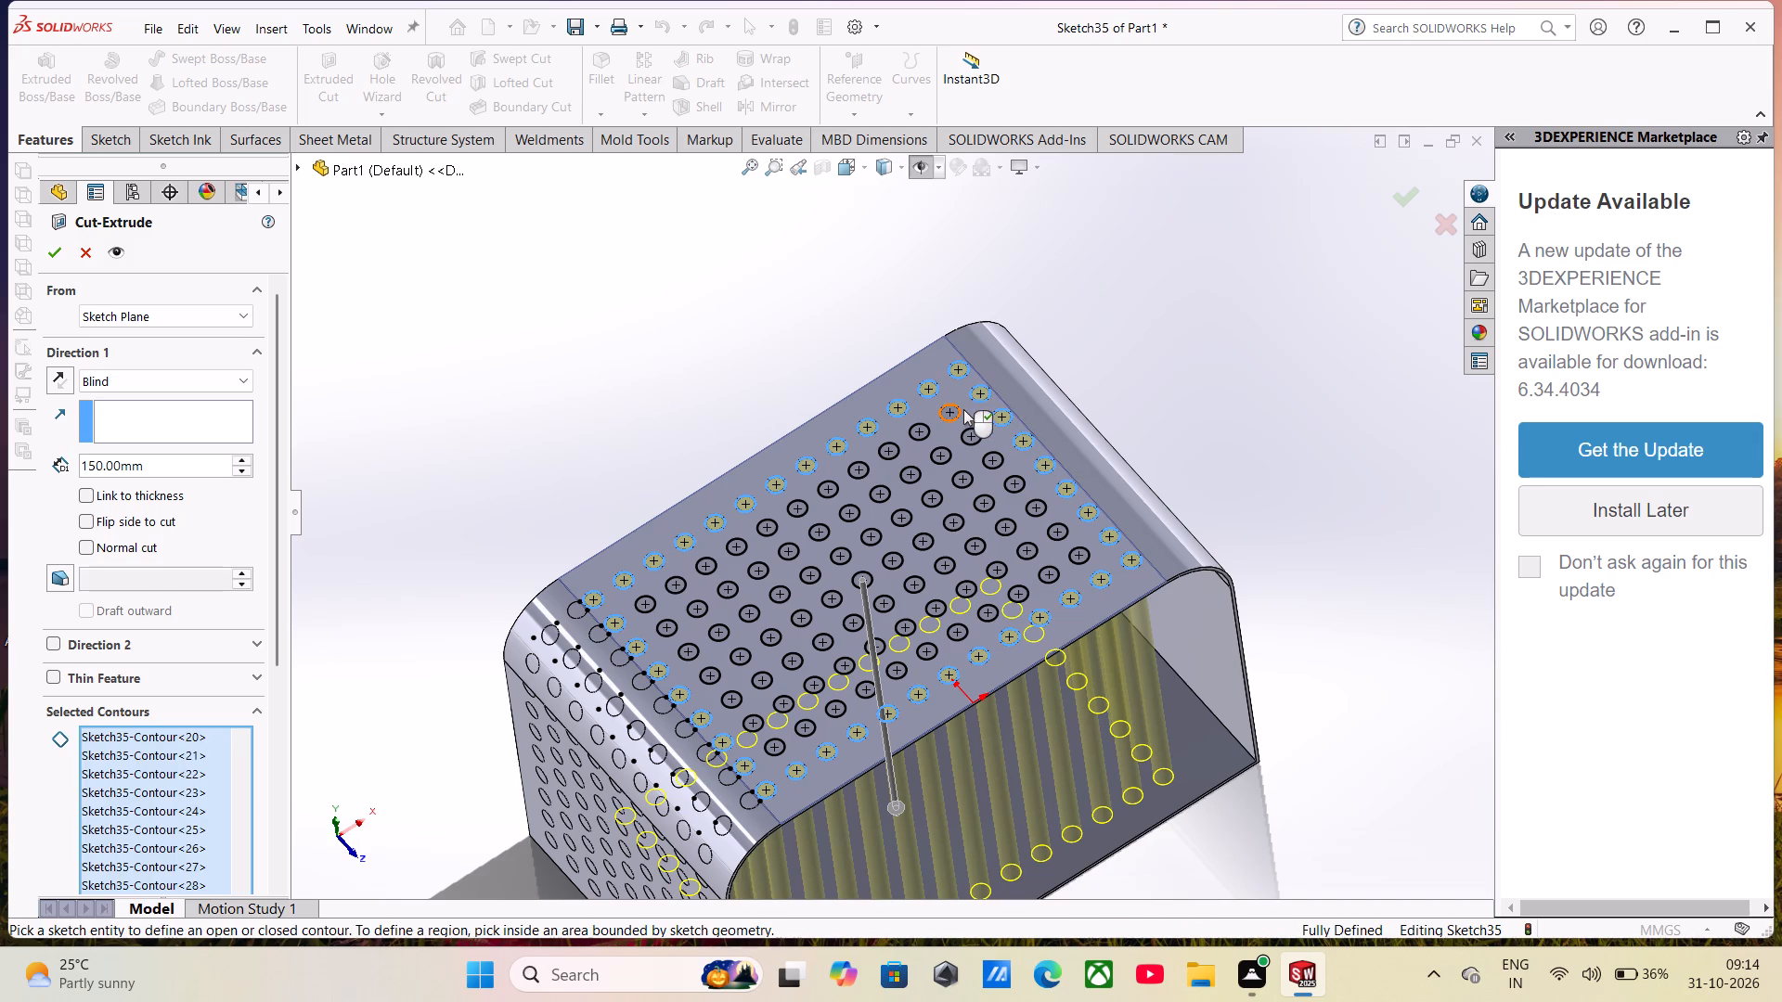
Add the remaining seven circle contours of the second-farthest flat-face column from the patterned bend to the cut.
click(962, 409)
click(972, 430)
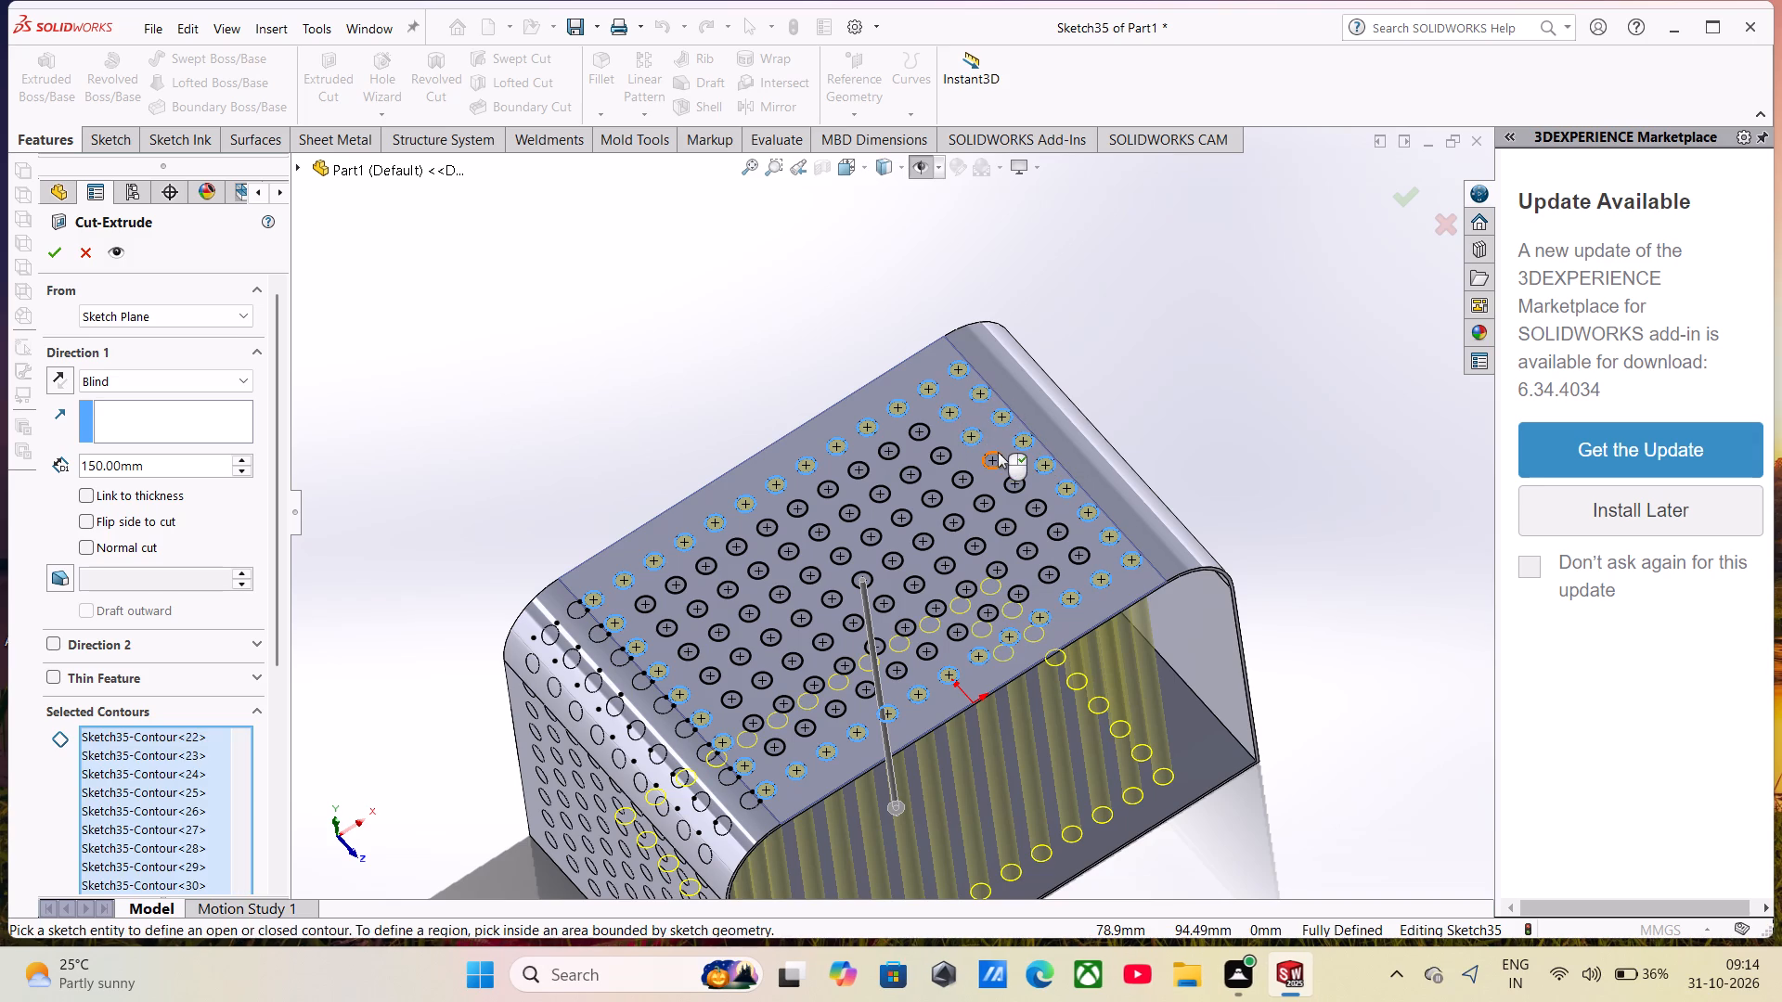
click(998, 452)
click(1015, 476)
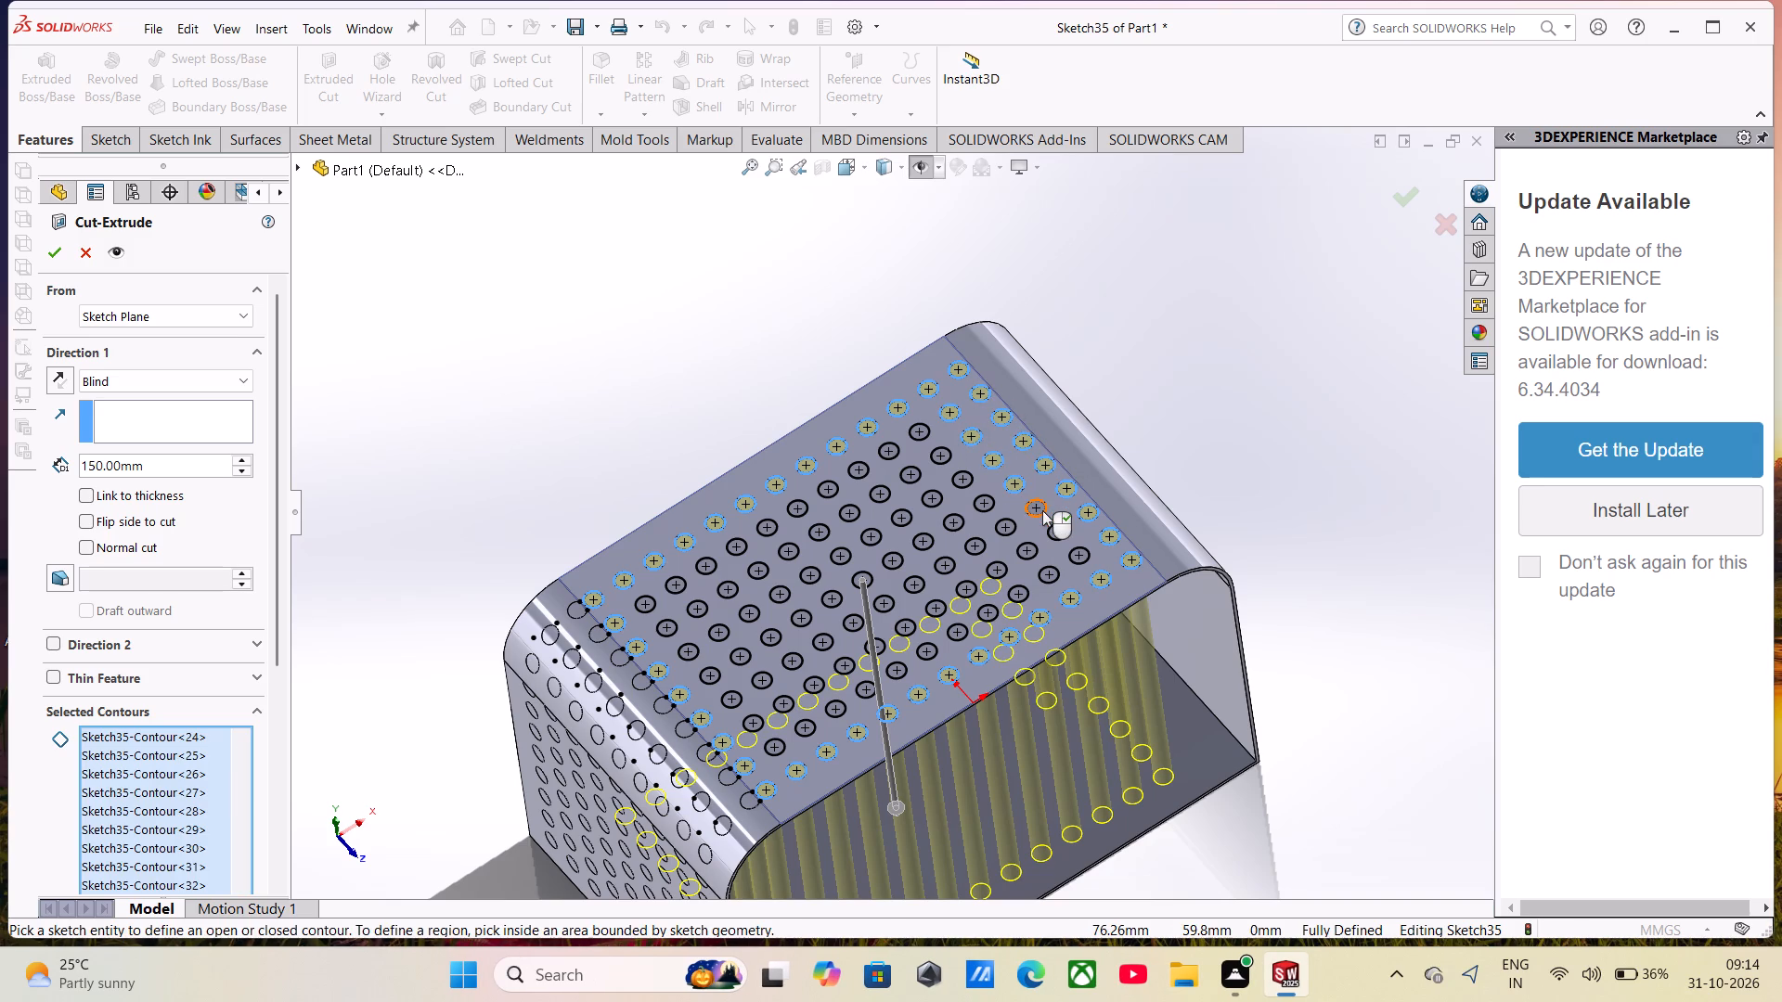
click(1042, 514)
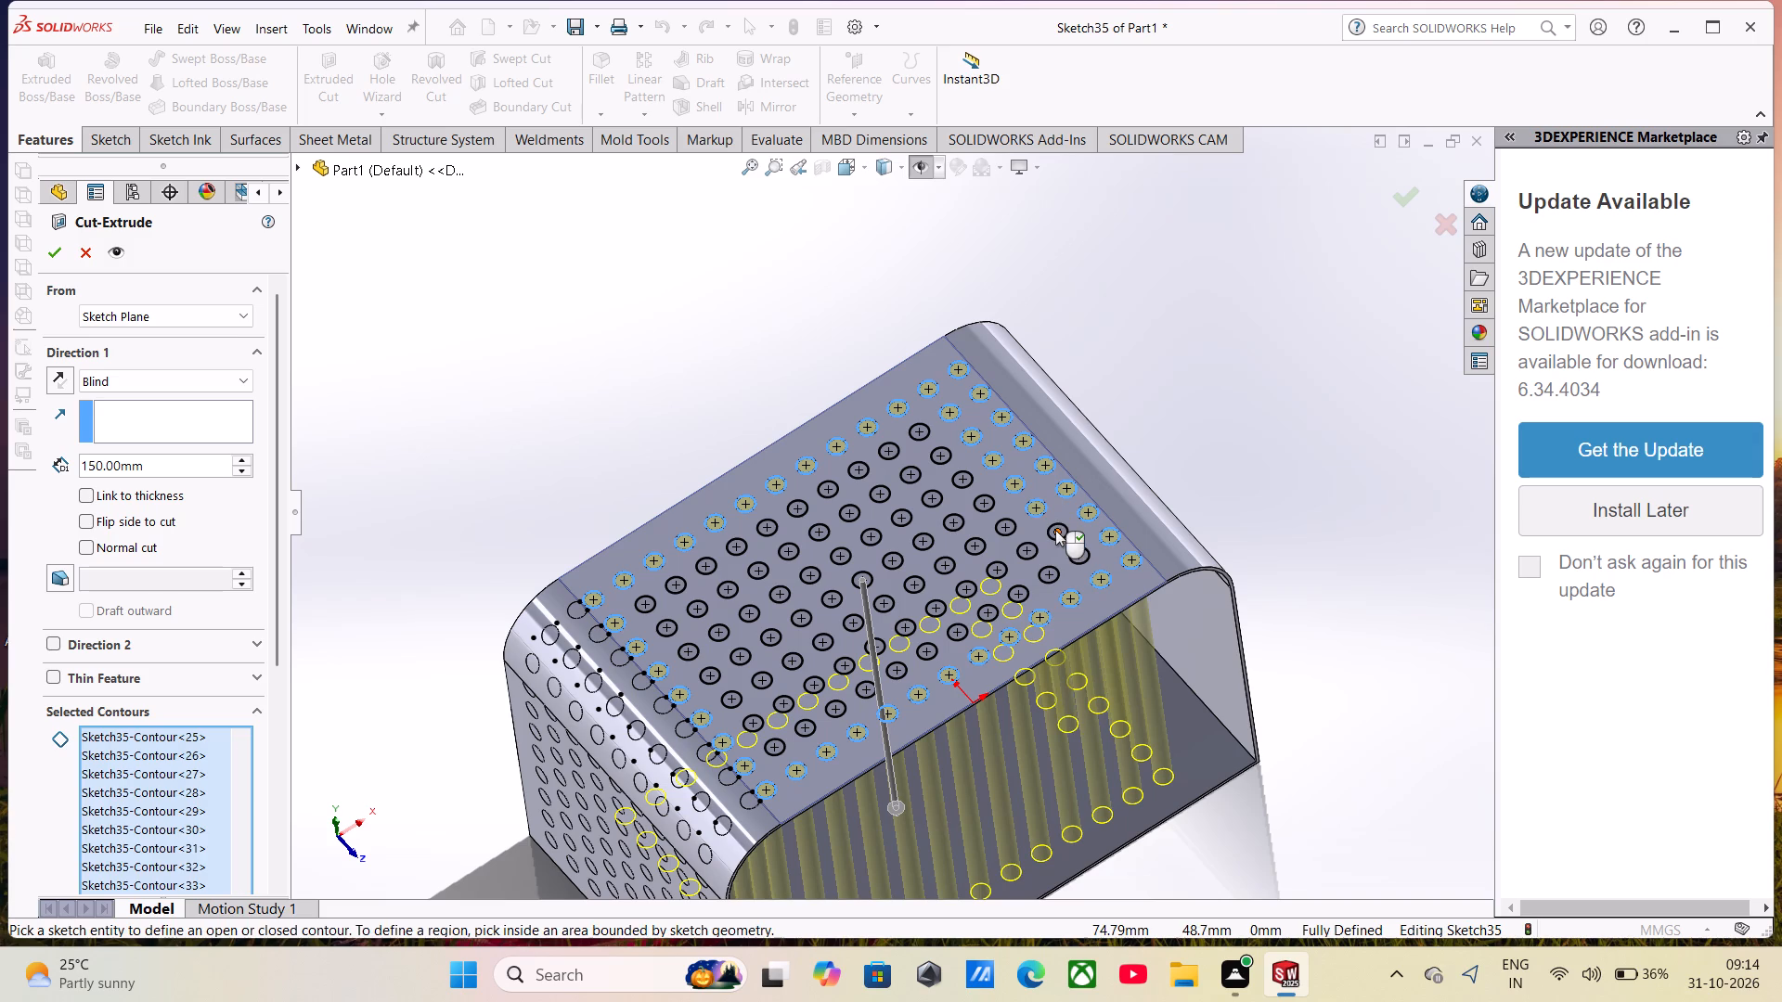
click(1052, 528)
click(1073, 546)
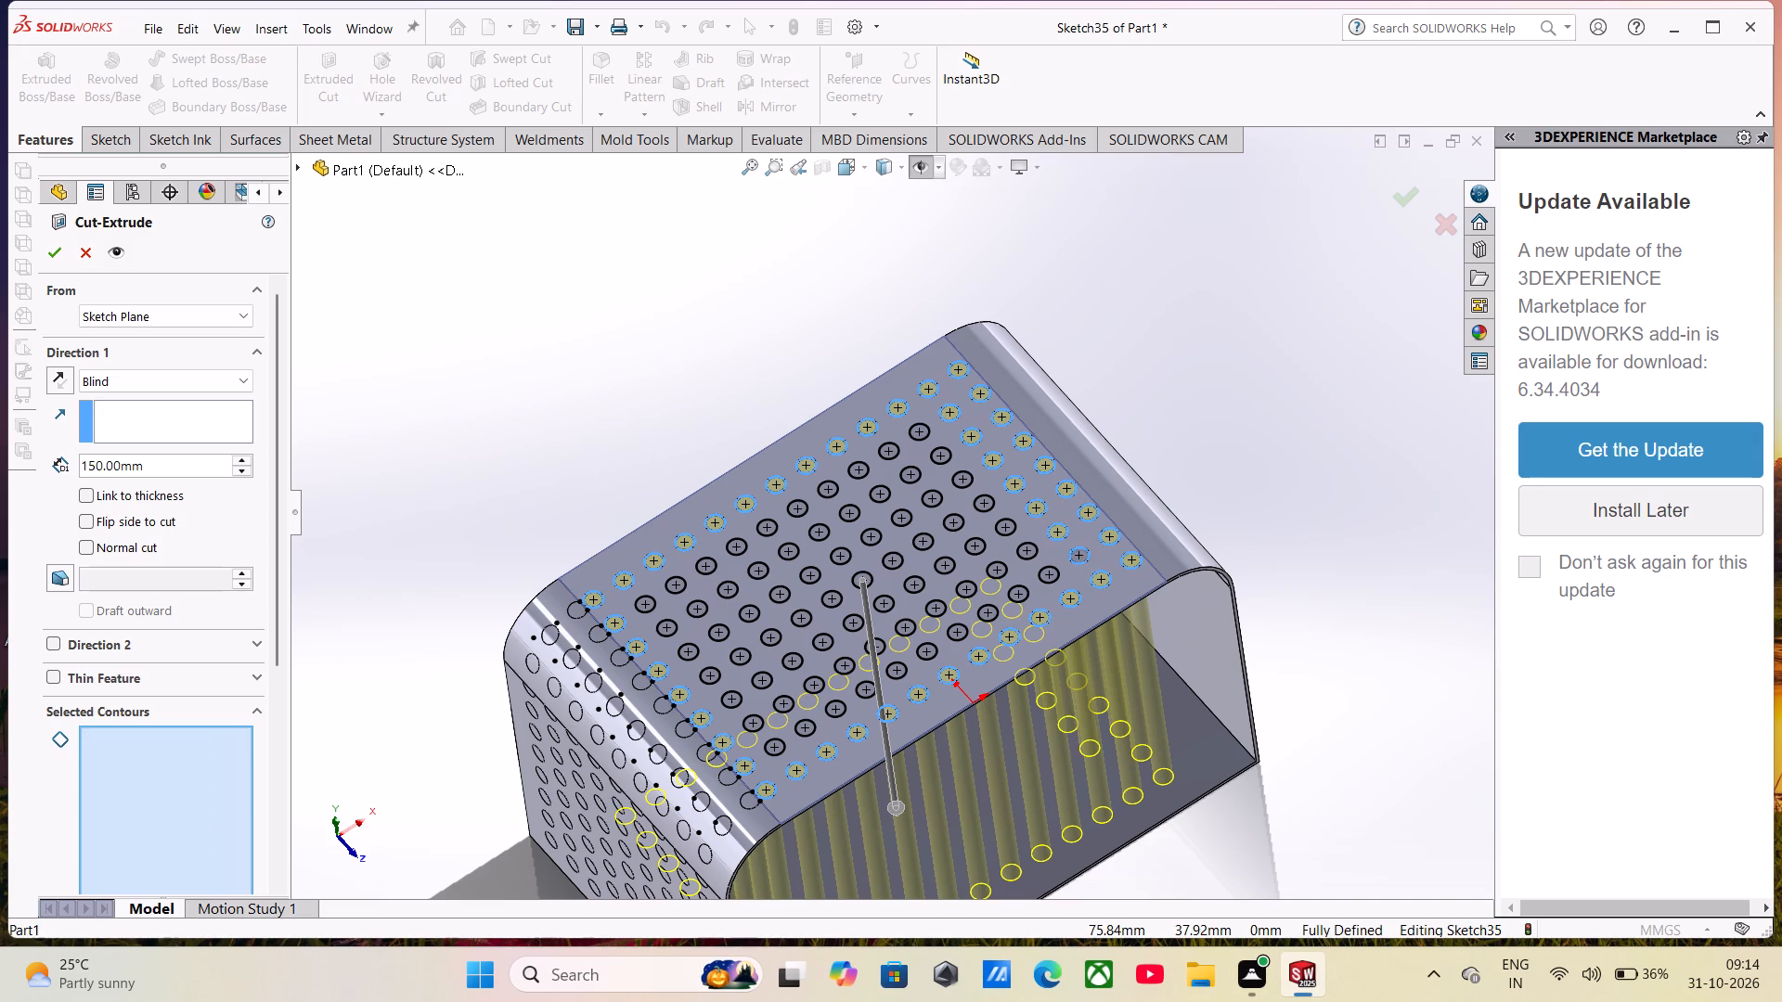
Add the remaining ten contours of the second row from the origin side, plus two adjacent third-row contours beside the finished far columns.
click(1037, 546)
click(1049, 568)
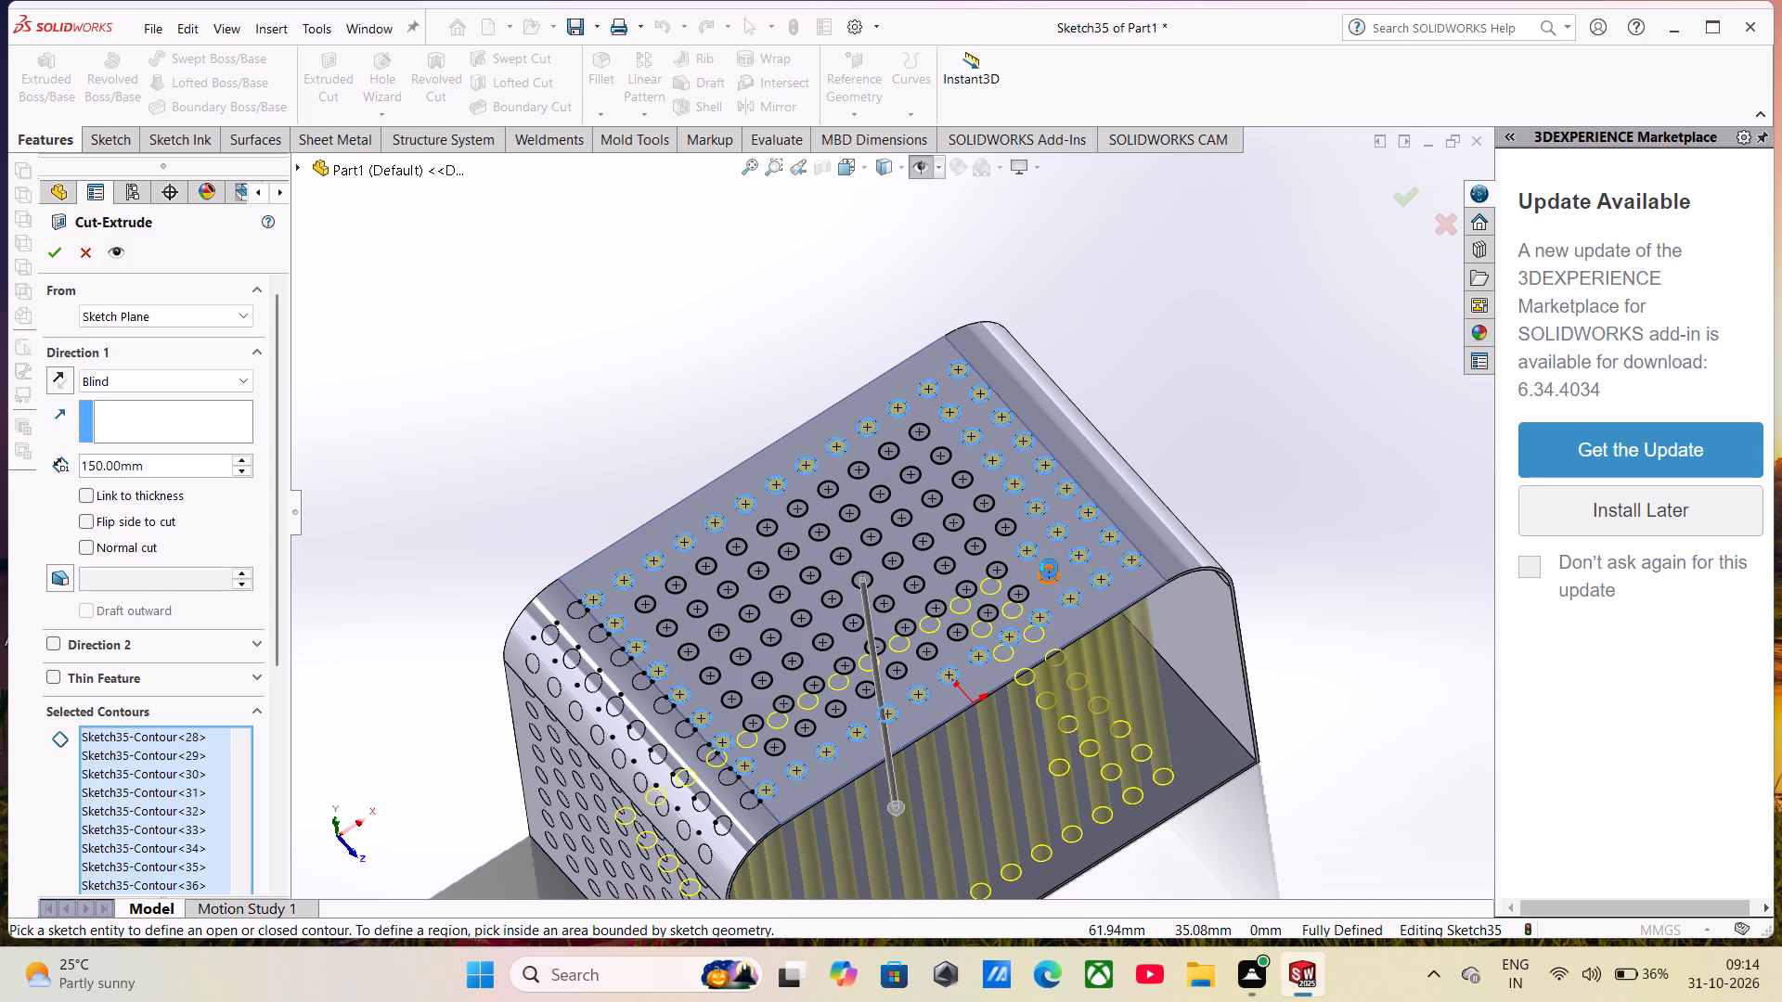
click(1009, 564)
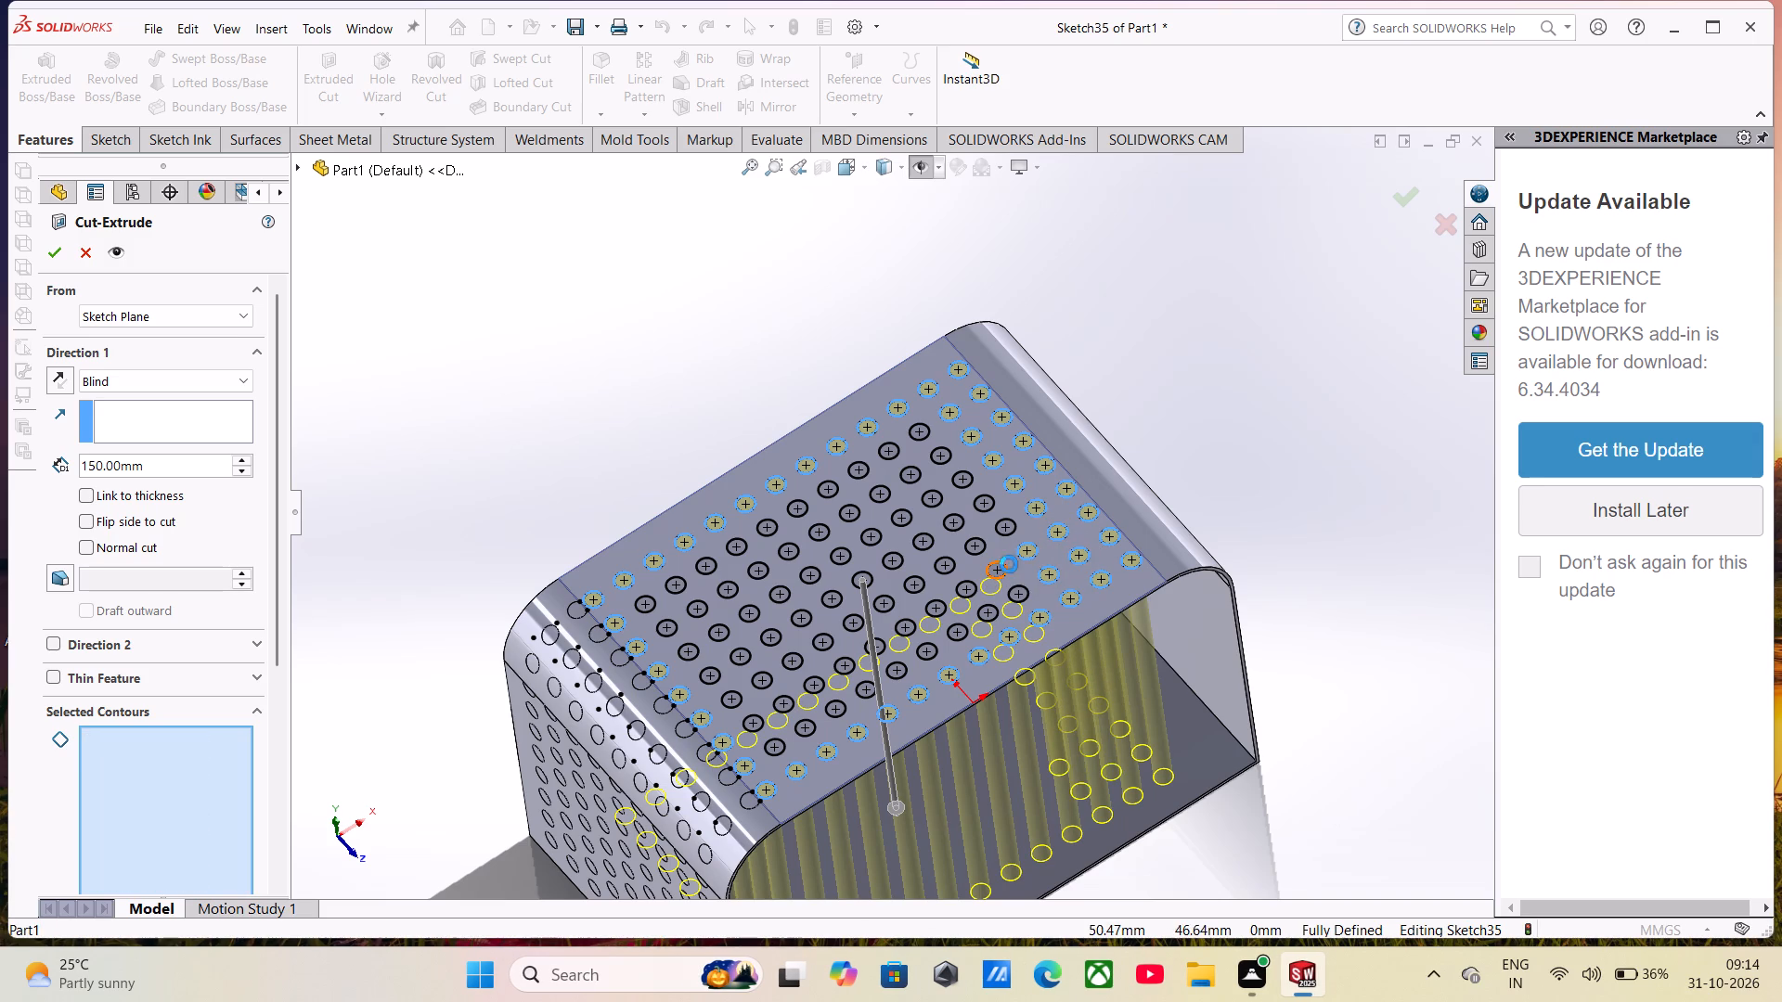
click(1016, 587)
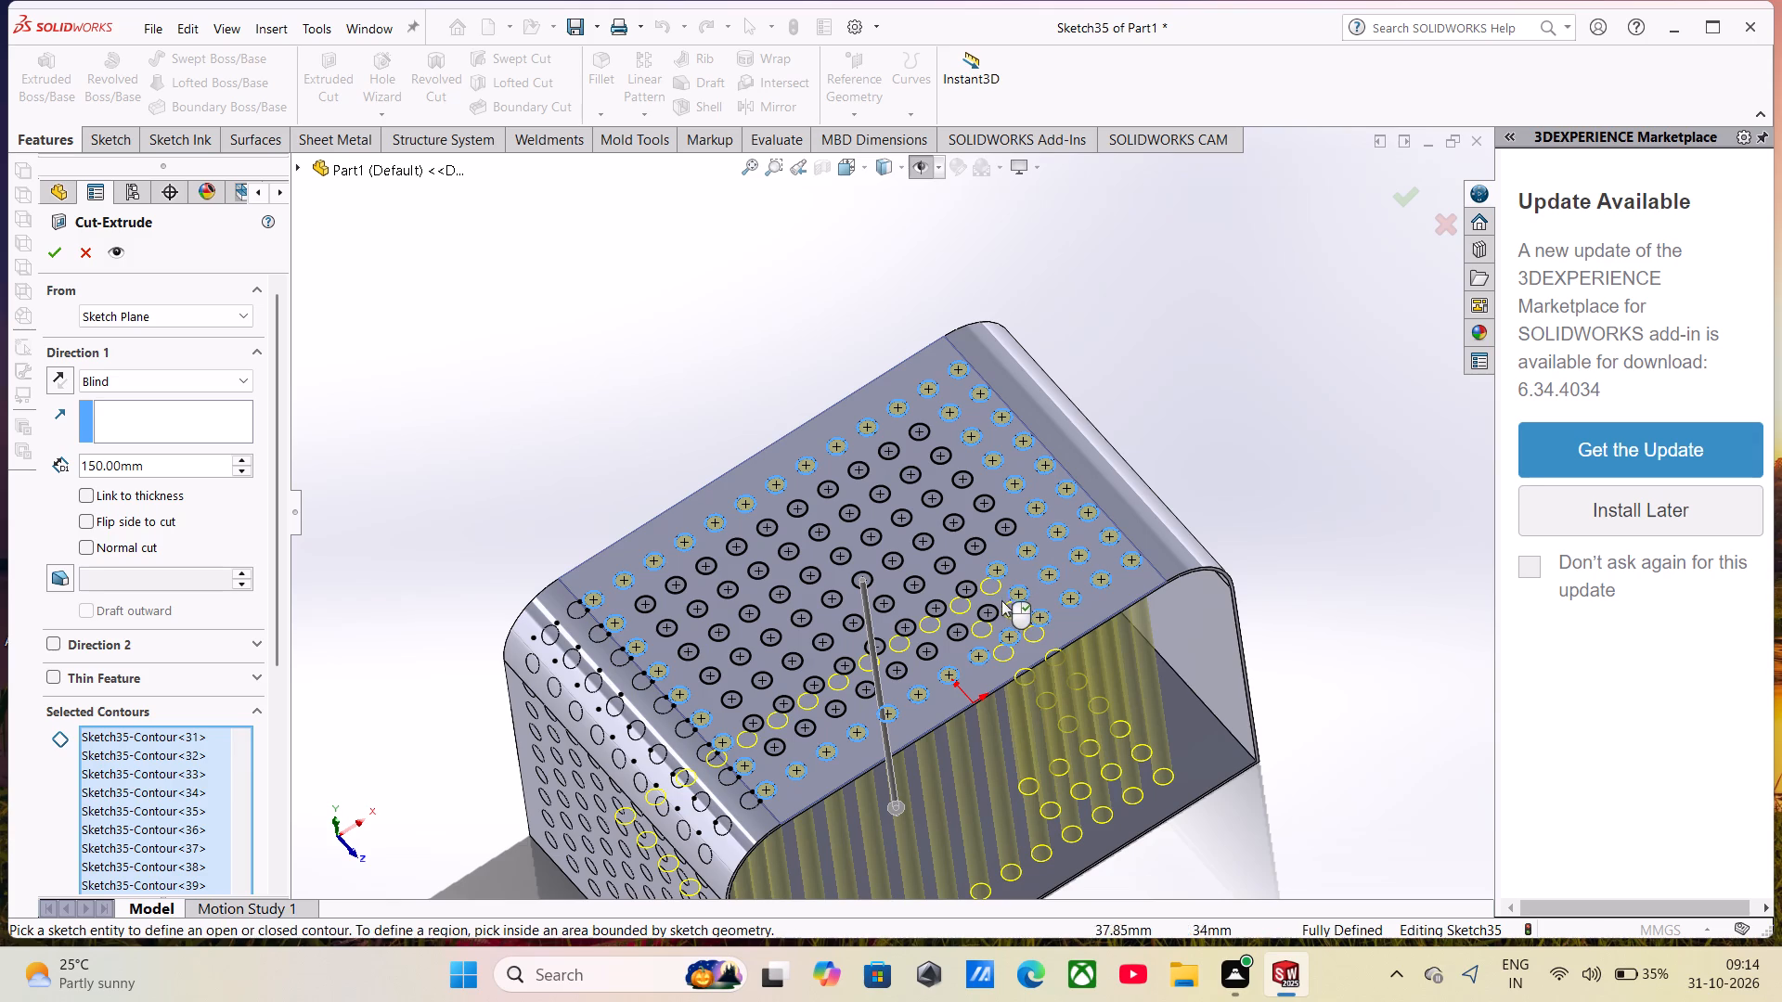
click(998, 604)
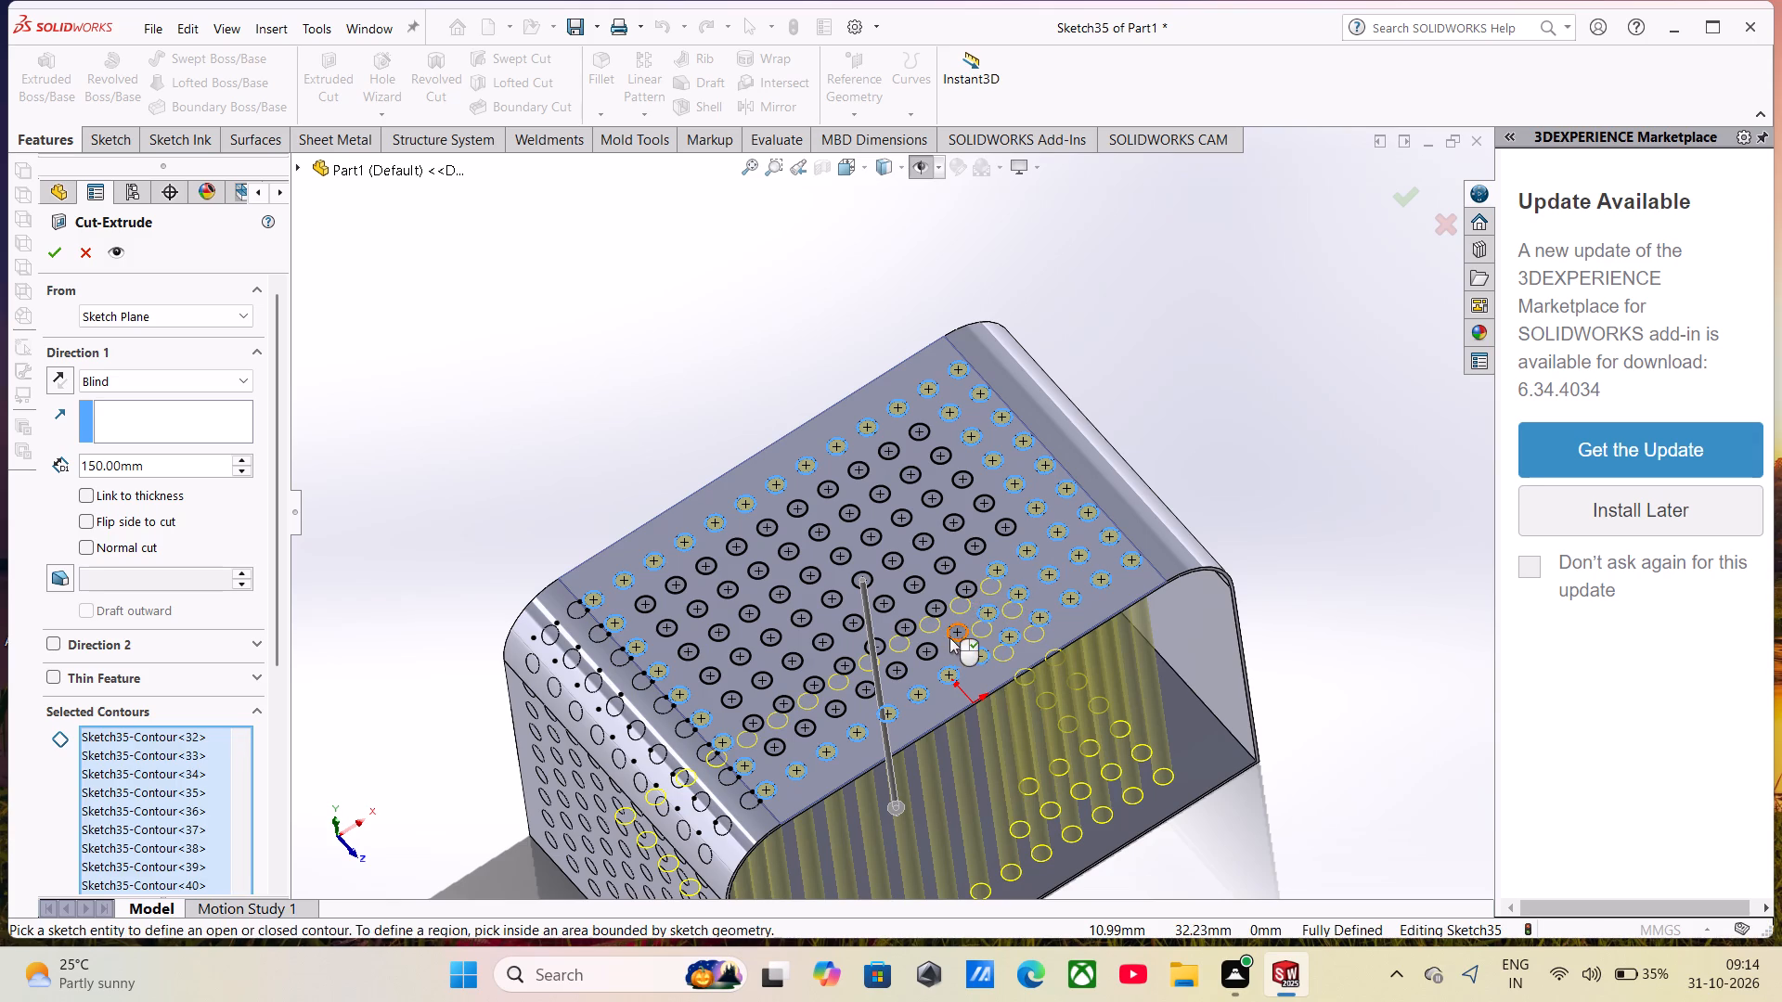
click(949, 637)
click(935, 649)
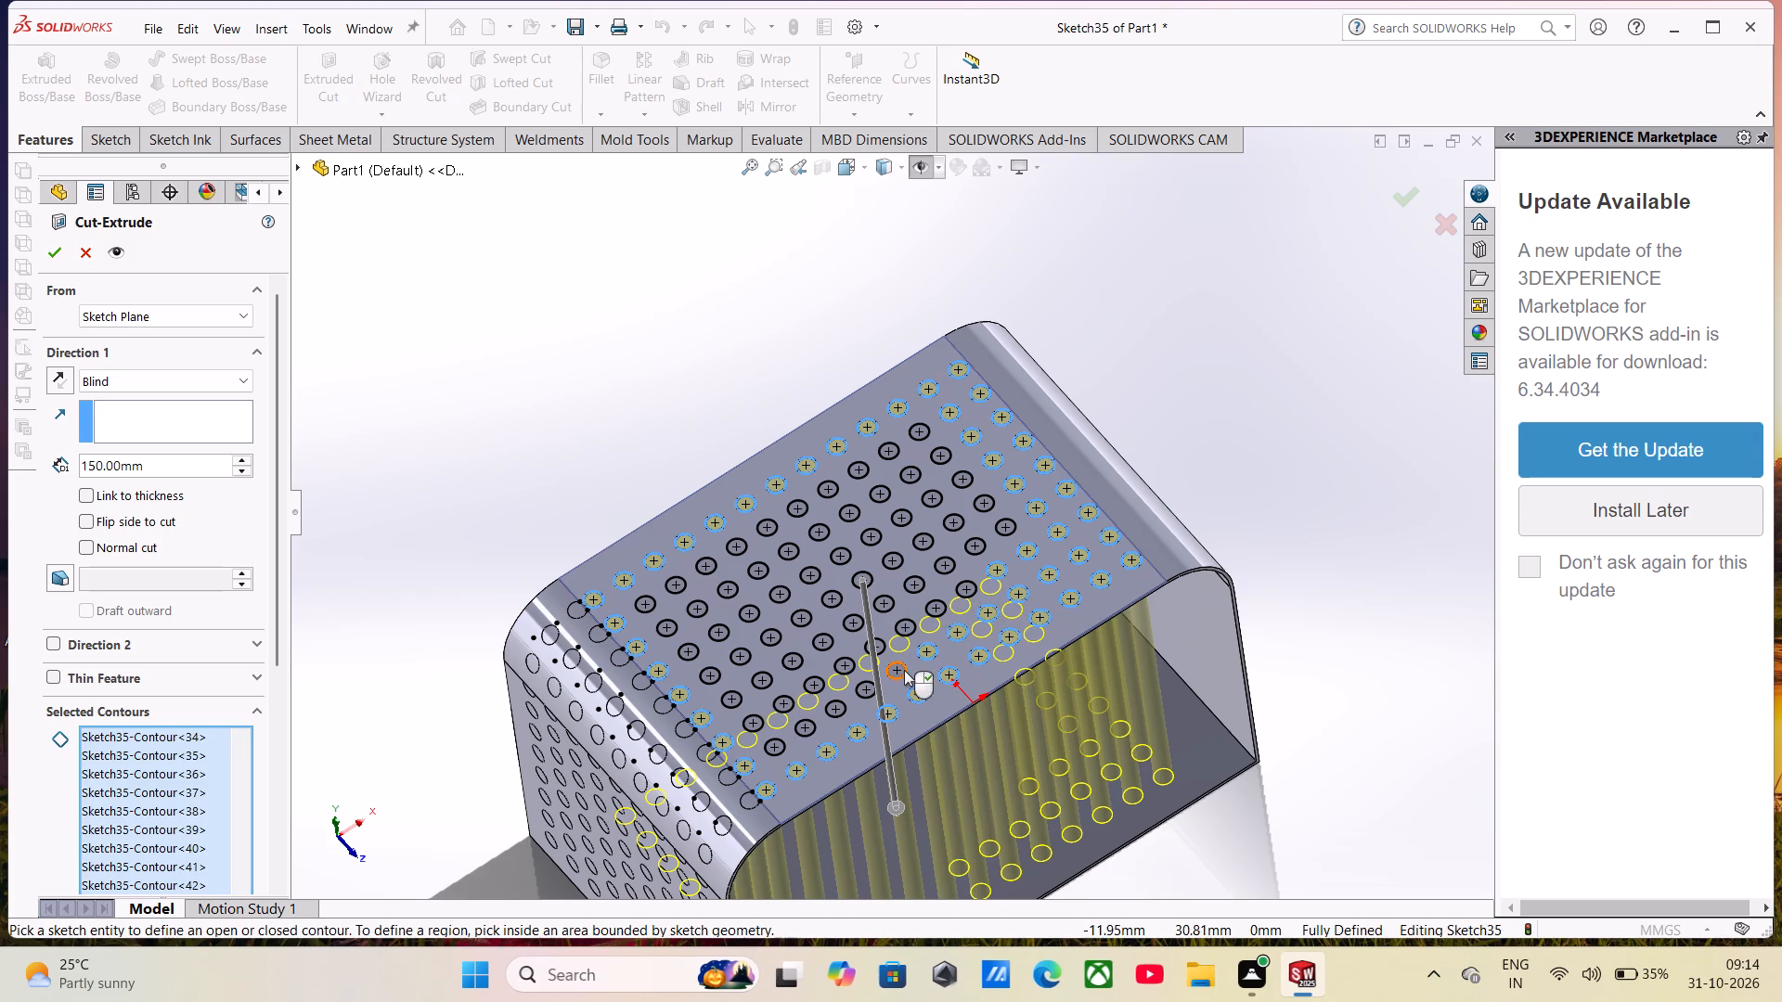
click(904, 670)
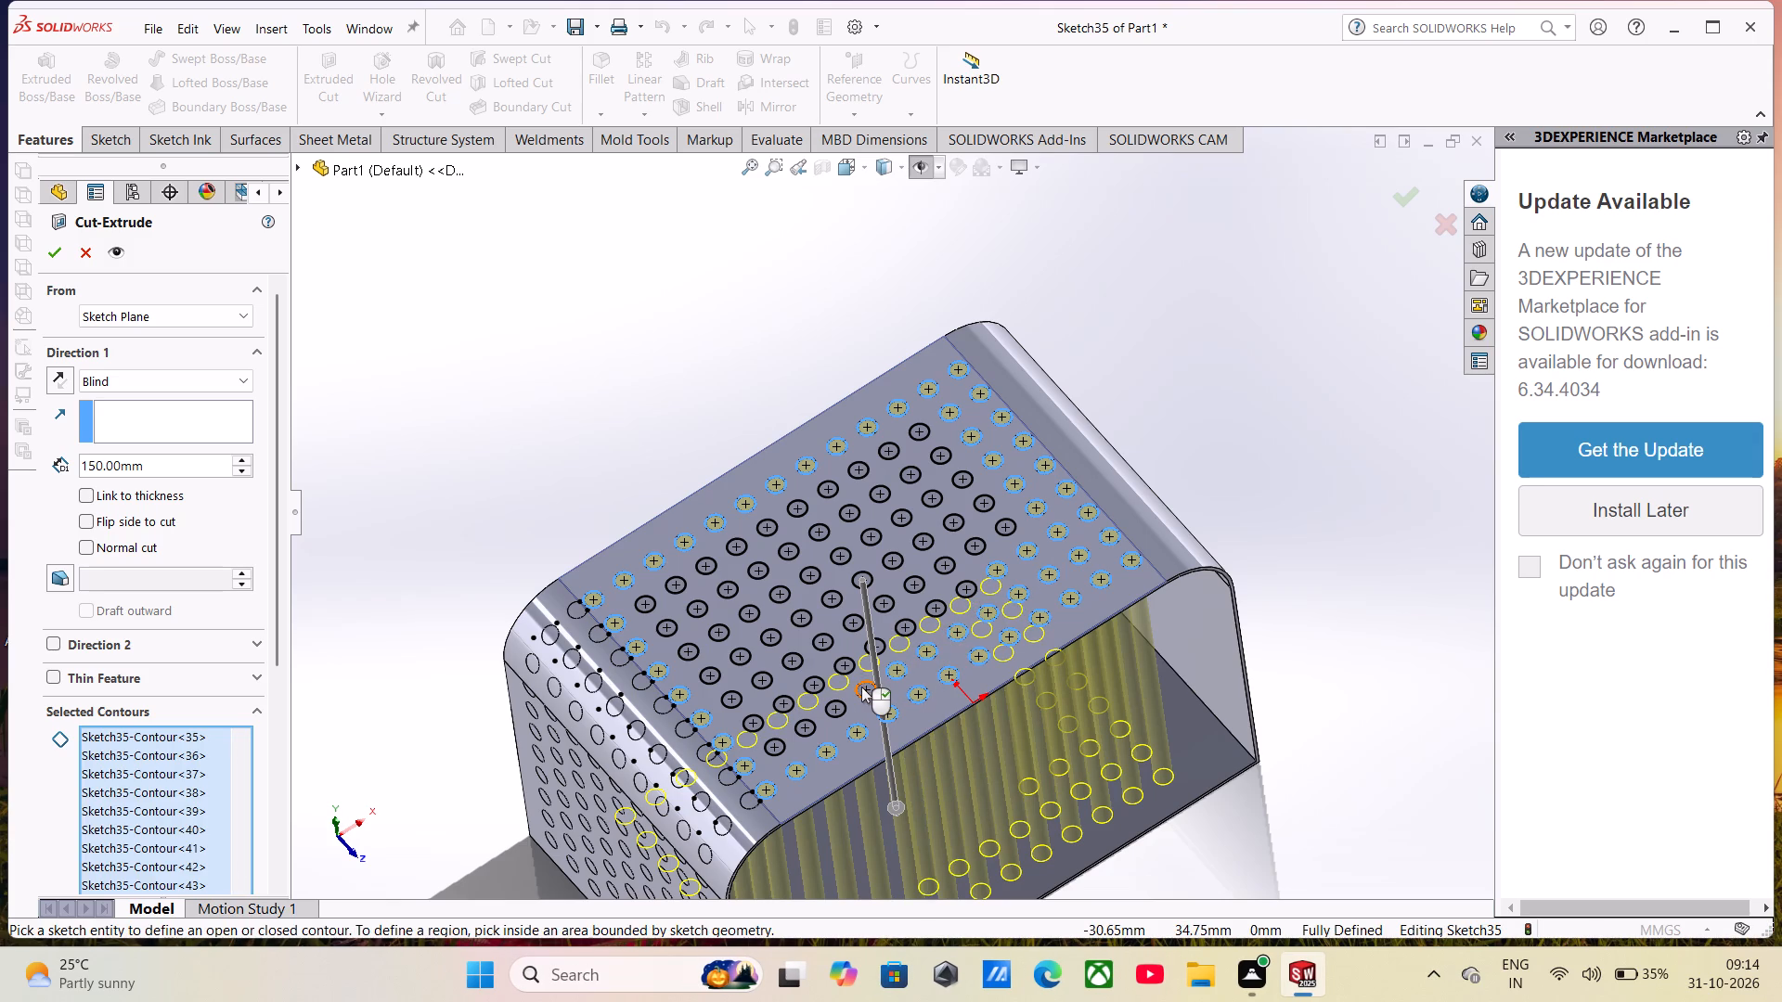
click(861, 687)
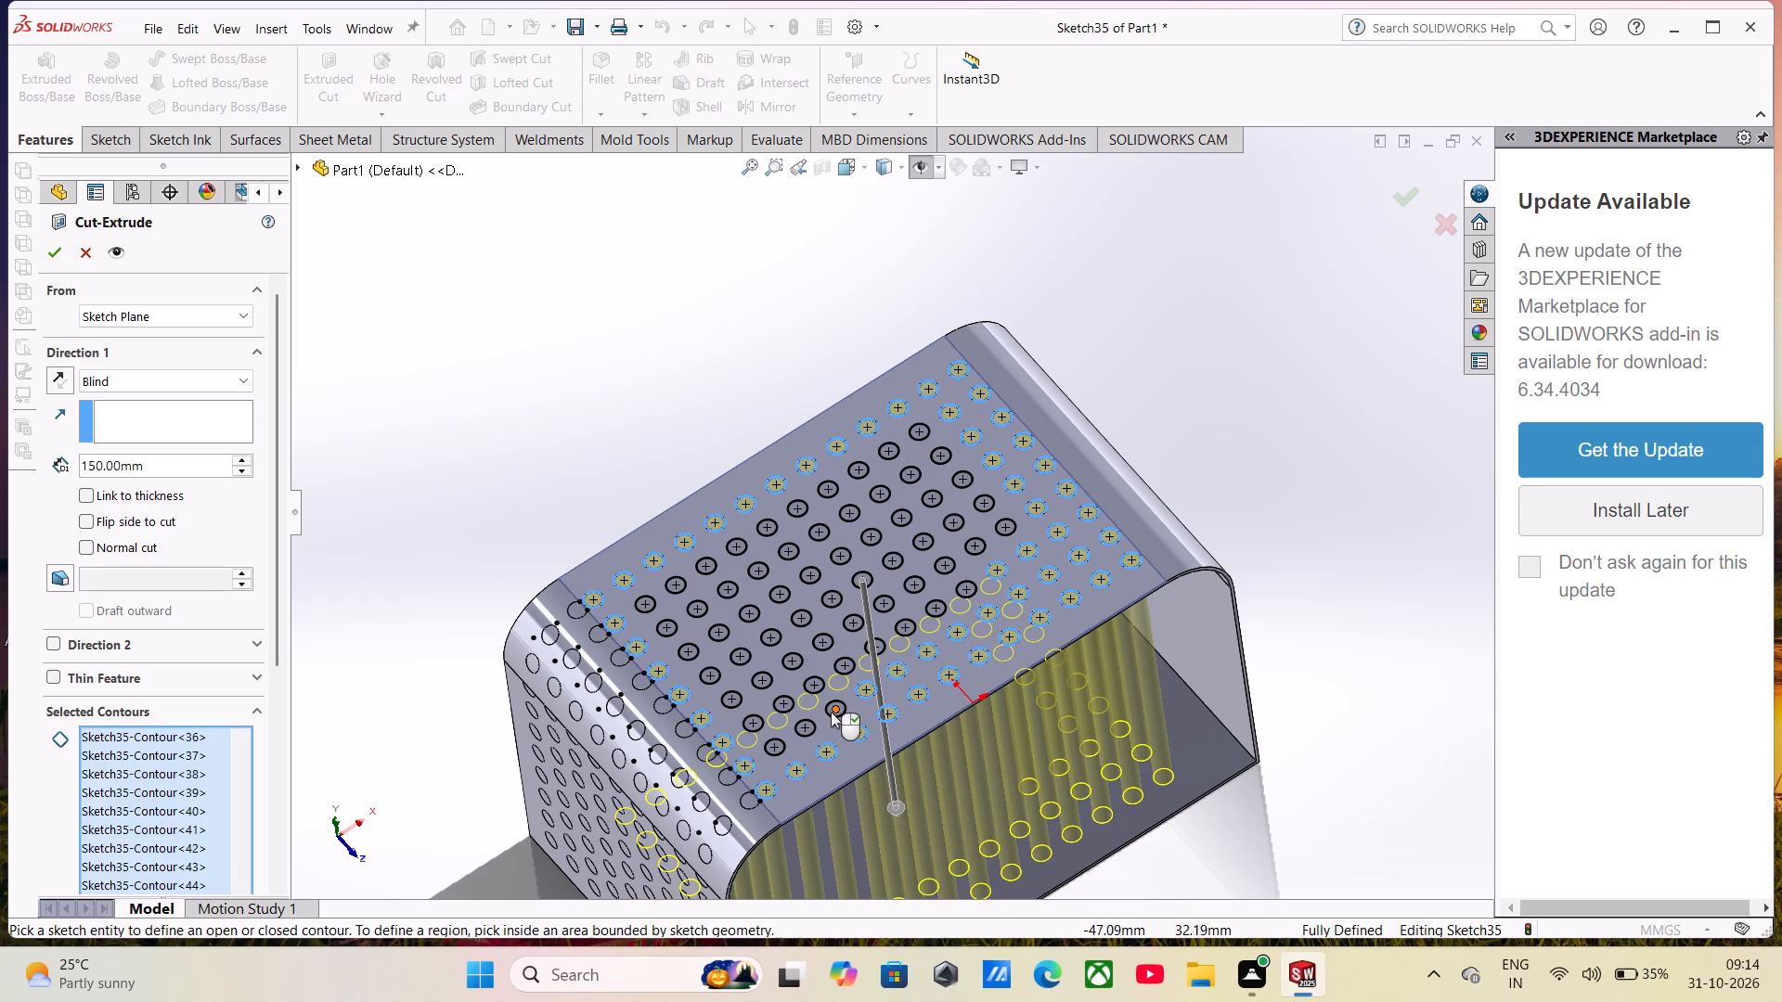
click(828, 713)
click(813, 723)
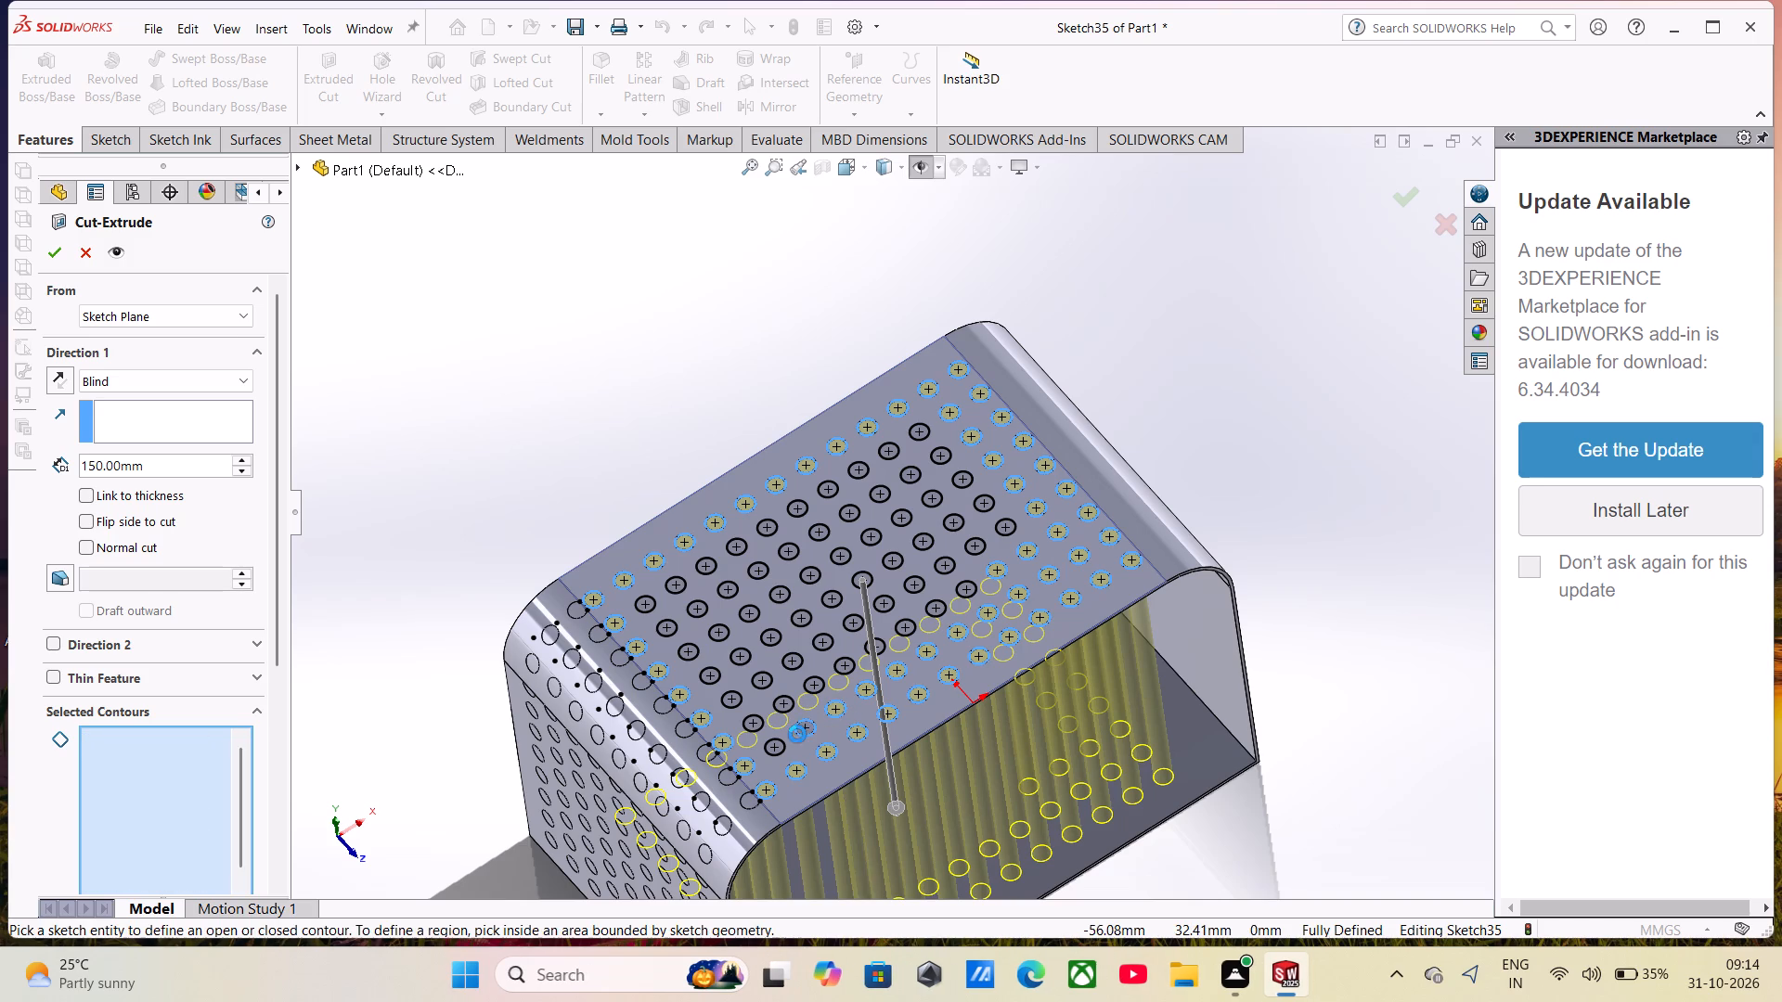
click(786, 741)
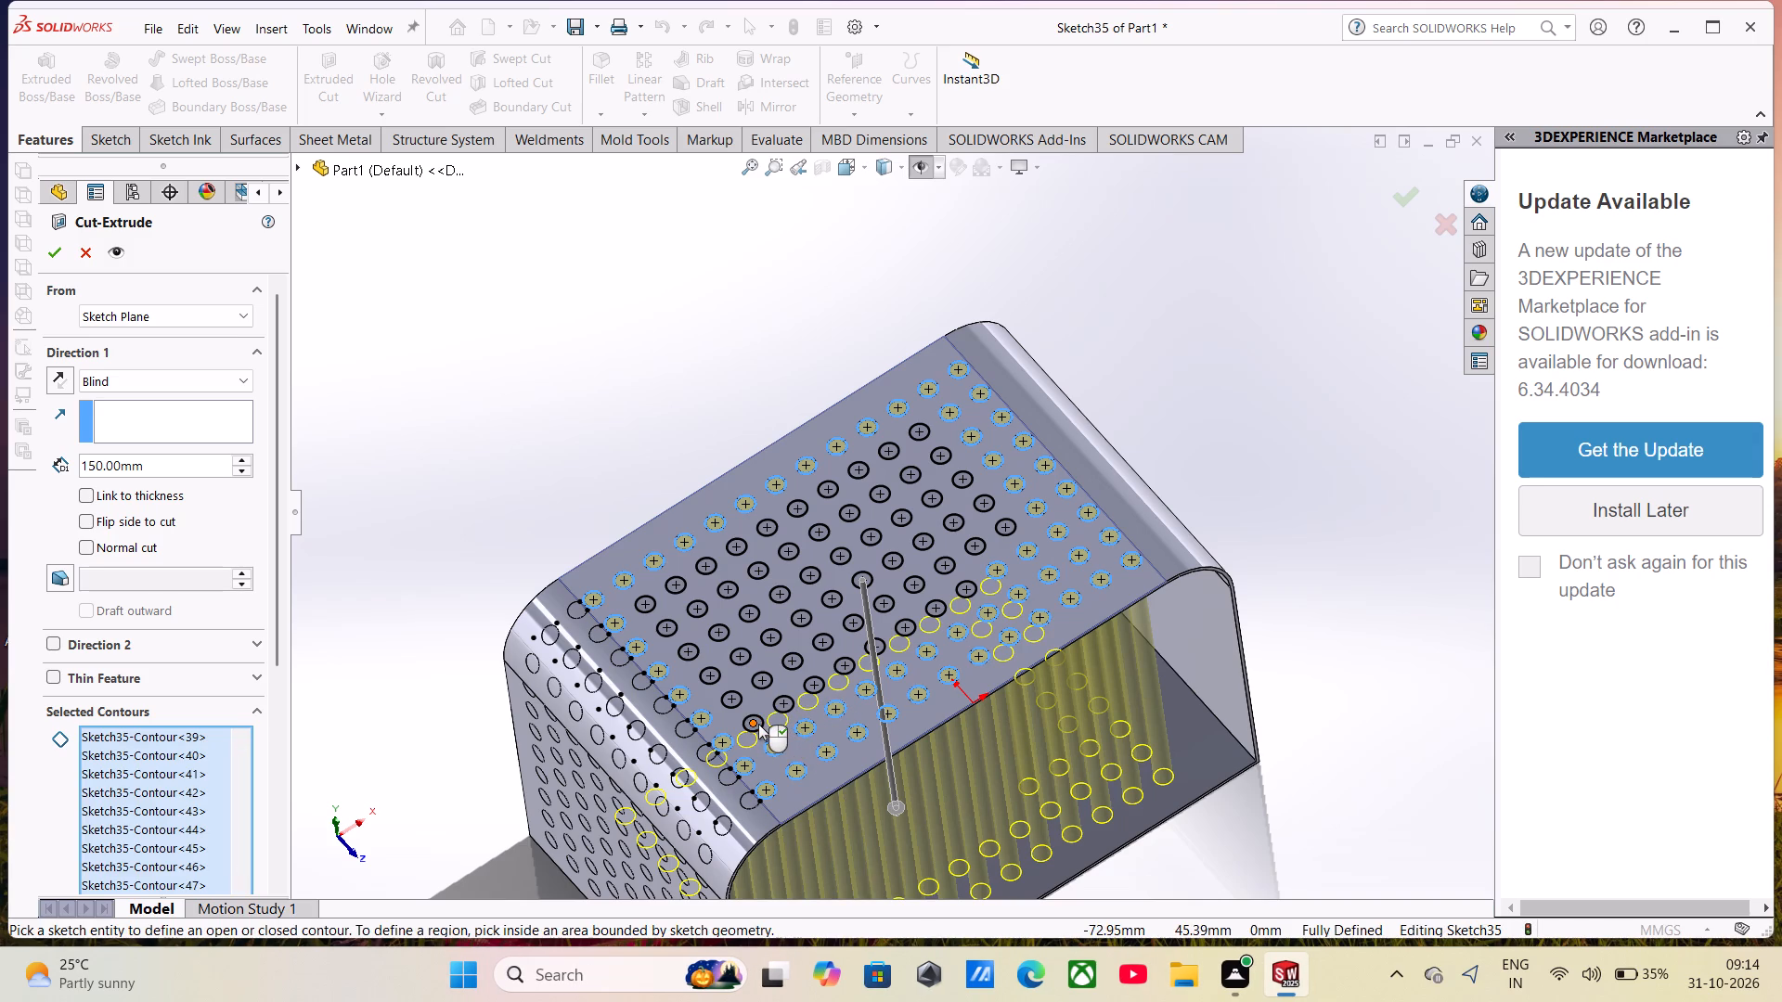
Add the remaining six circle contours of the second flat-face column from the patterned bend to the cut.
click(758, 728)
click(734, 705)
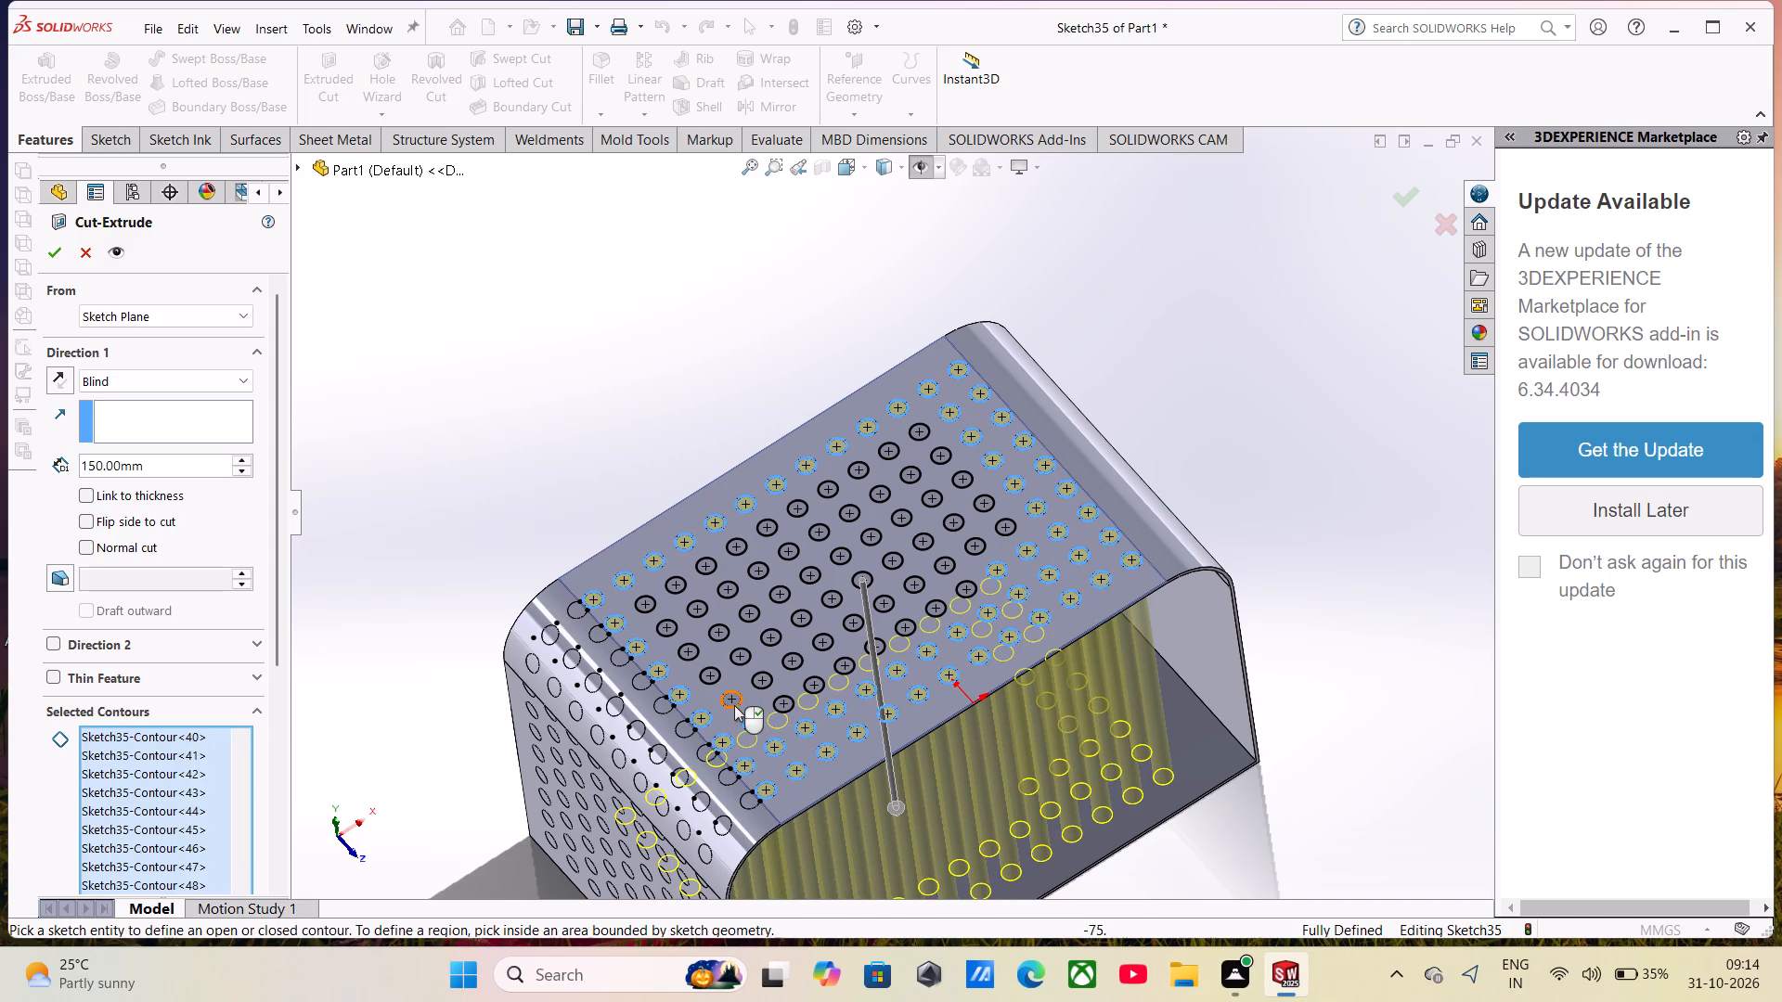
click(704, 679)
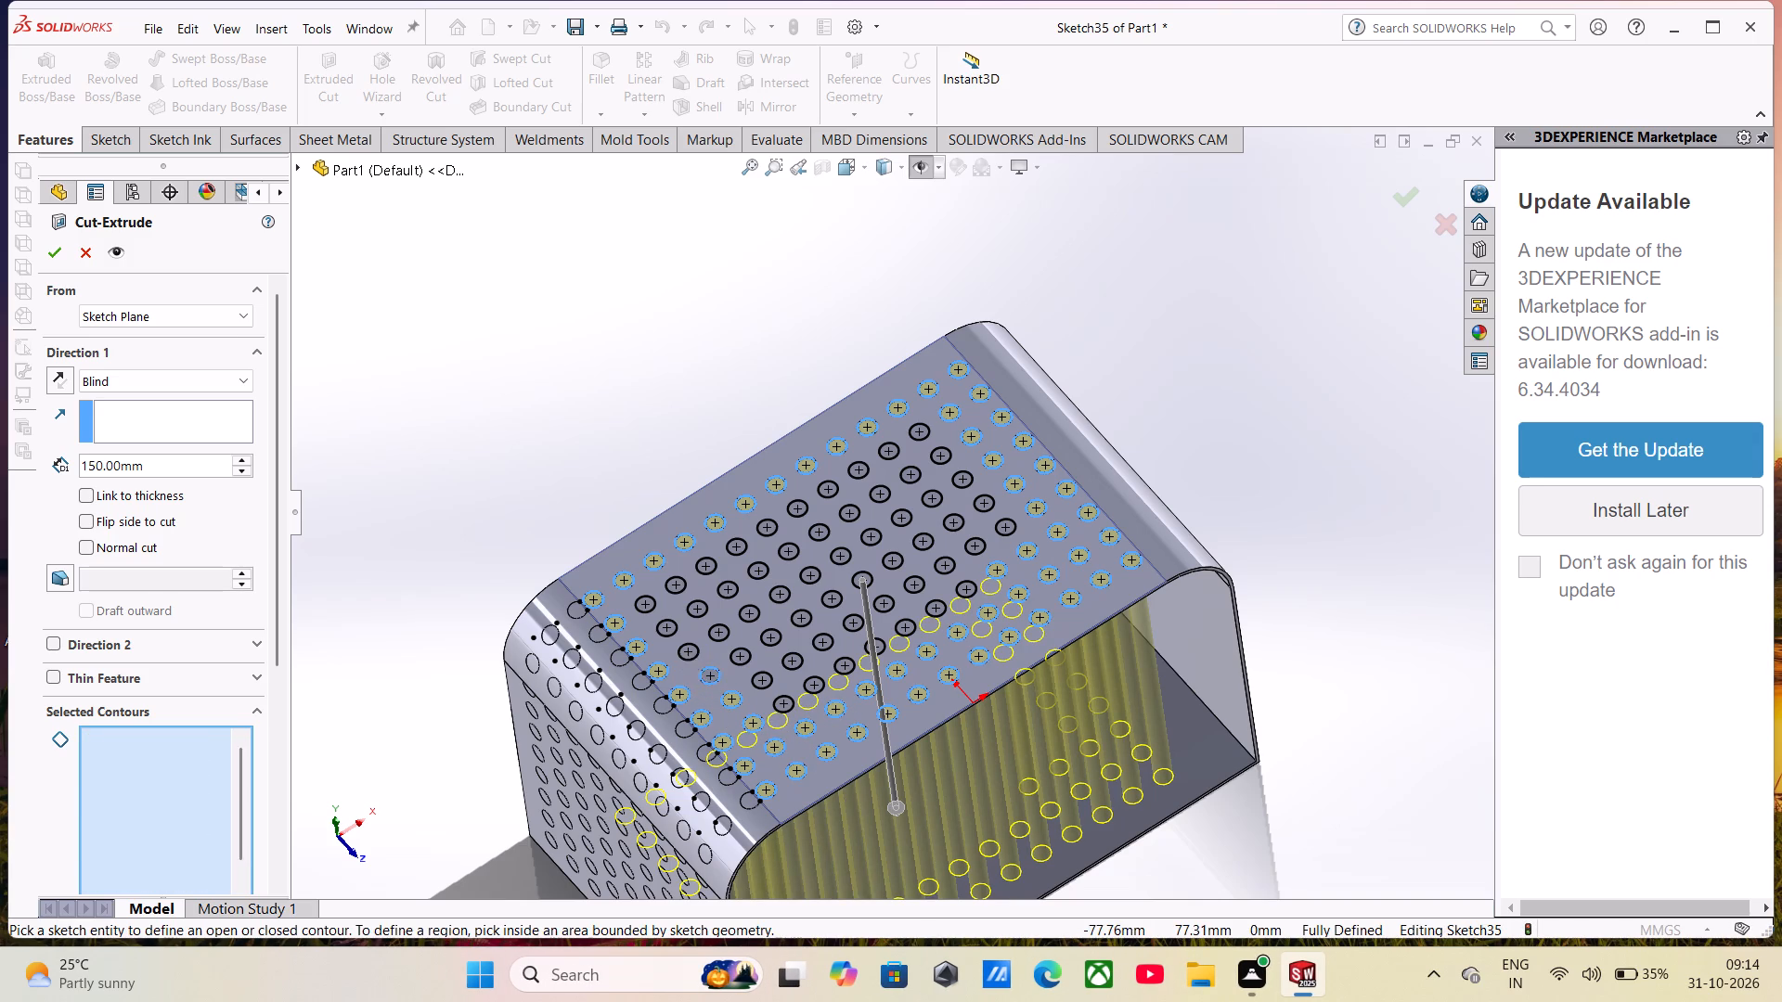
click(685, 662)
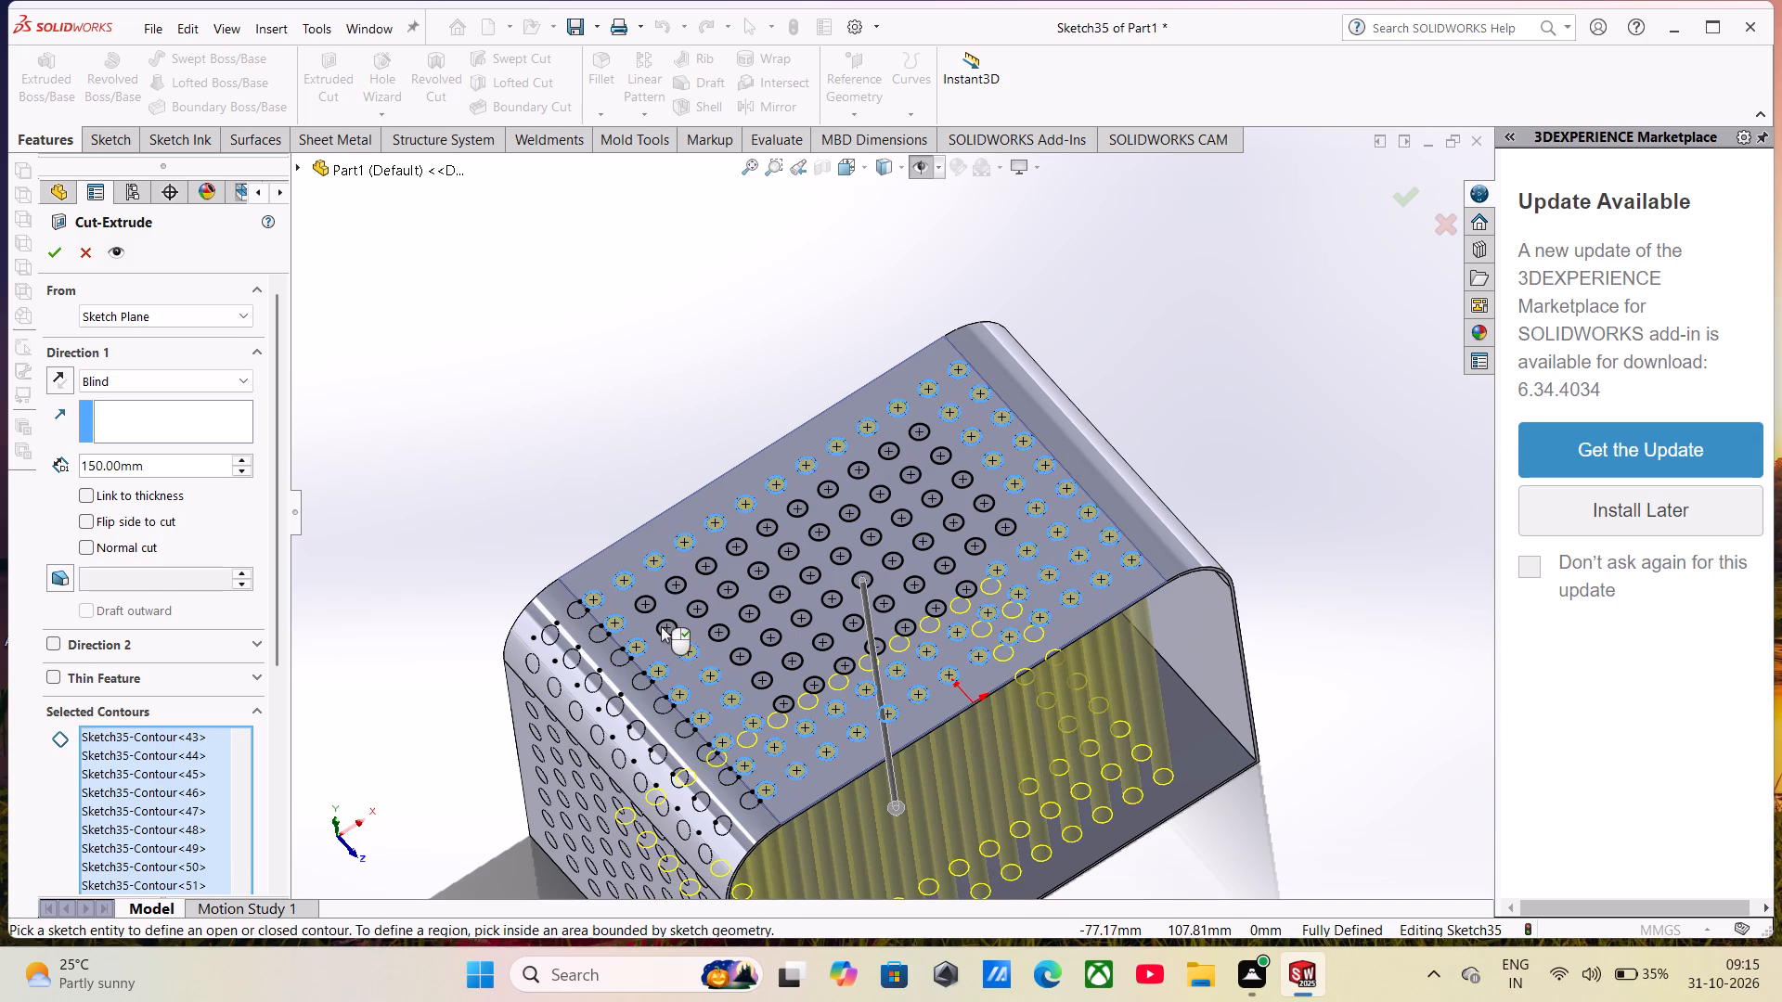
click(658, 624)
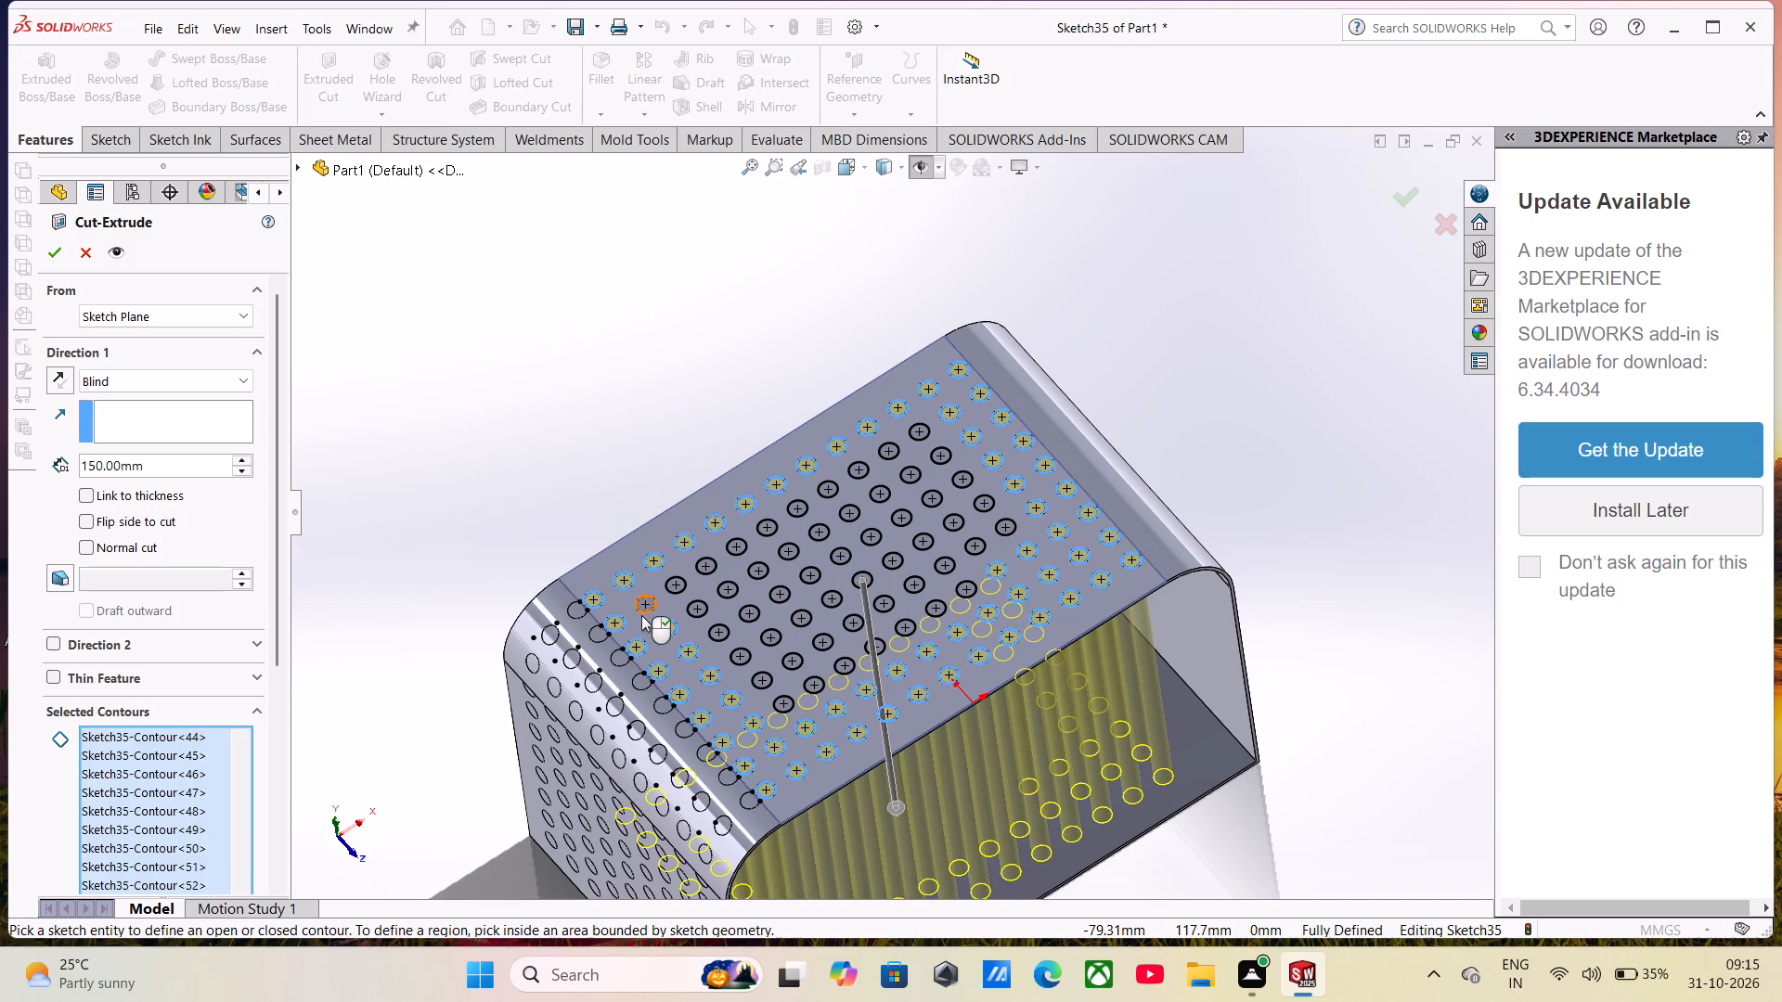
click(641, 615)
Add the remaining six circle contours of the third flat-face column from the patterned bend to the cut.
scroll(685, 617, down, 2)
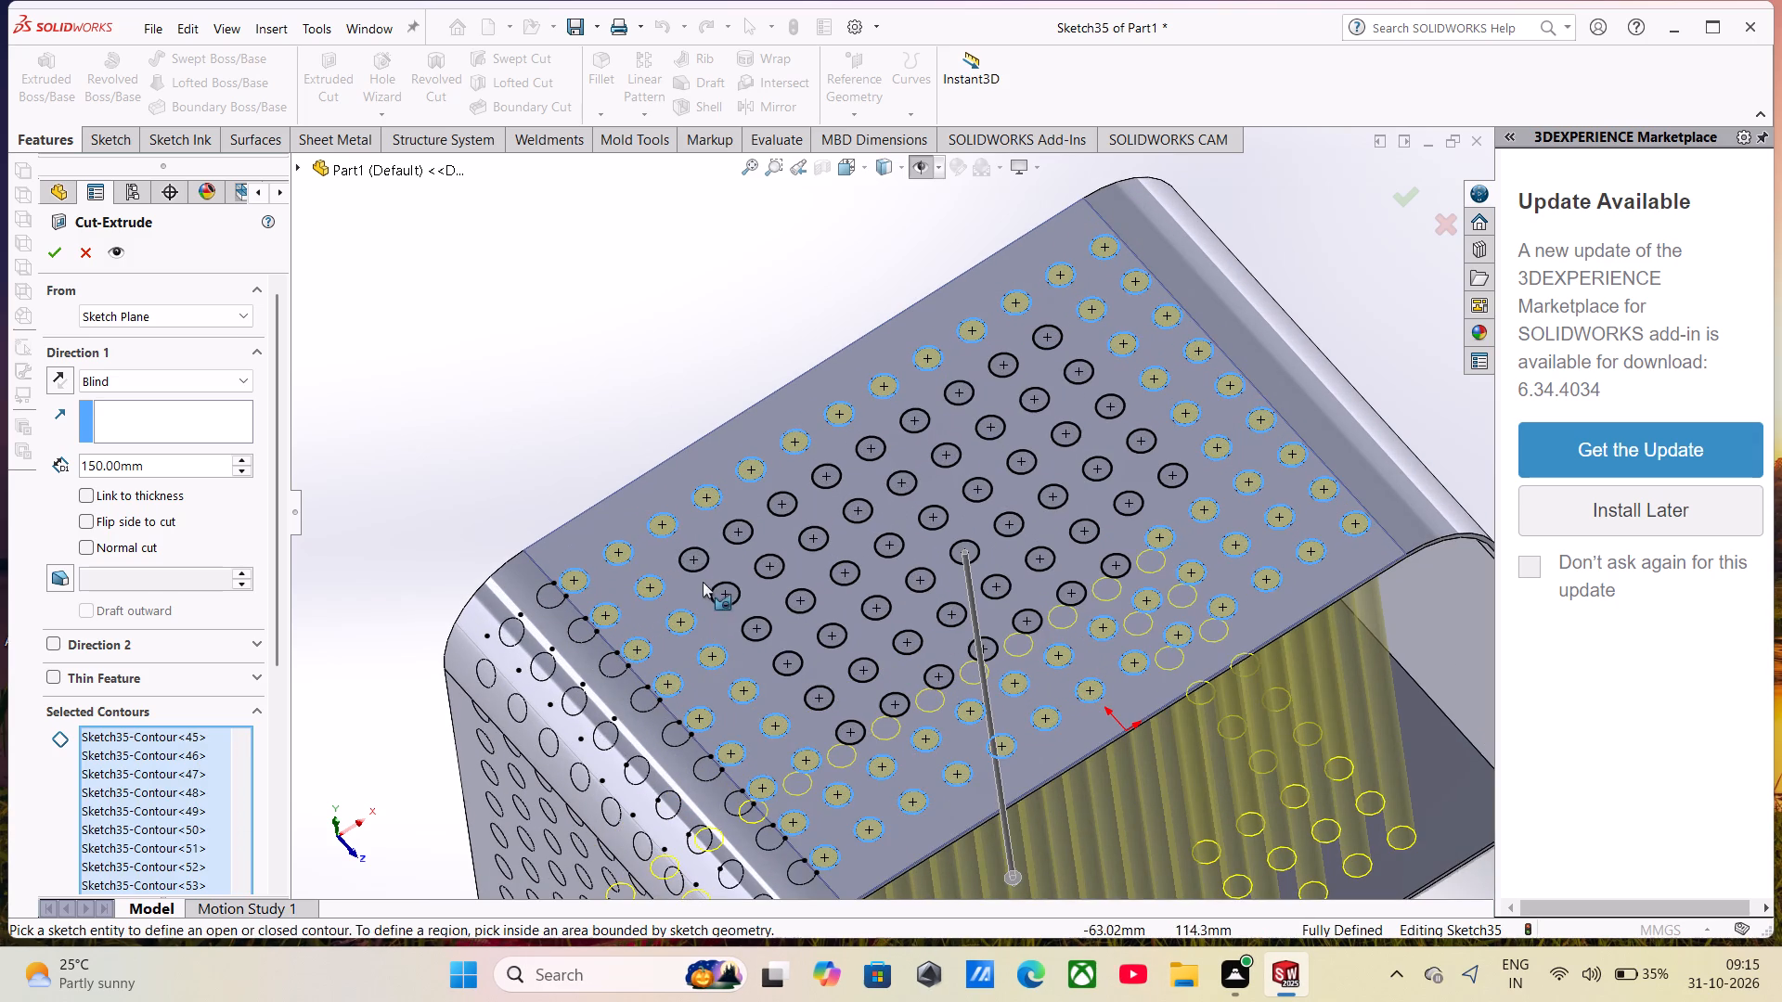
click(700, 548)
click(728, 580)
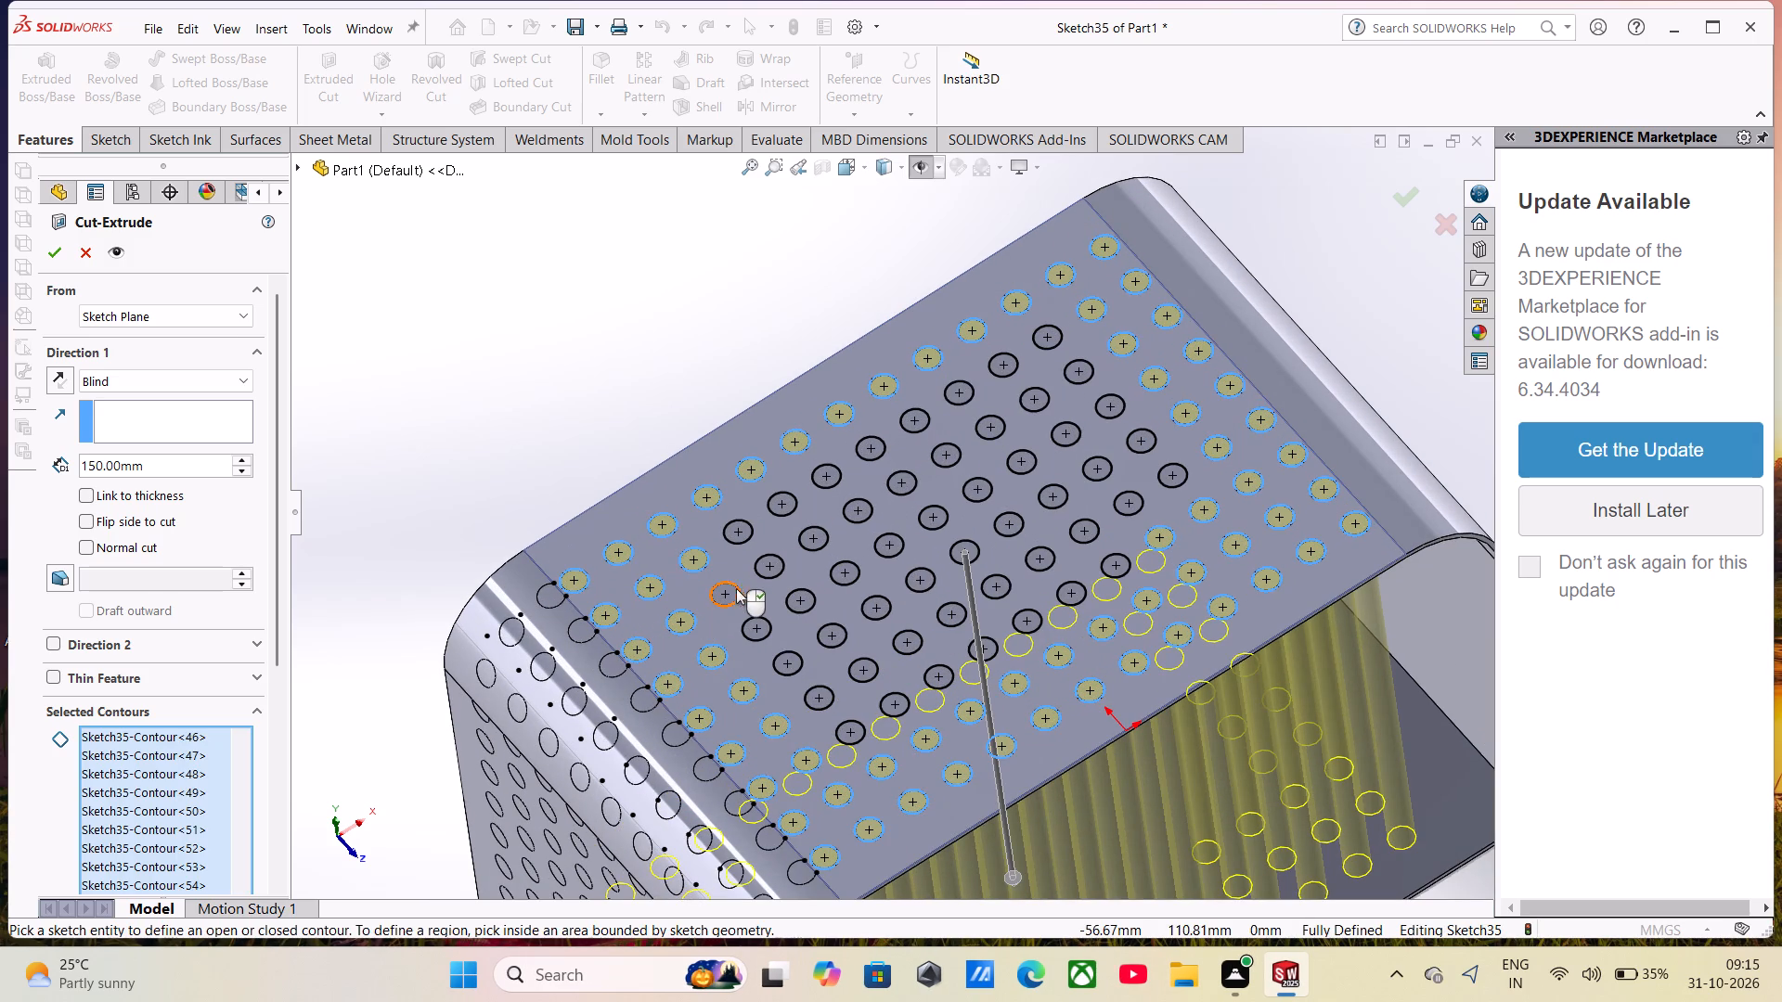
click(758, 616)
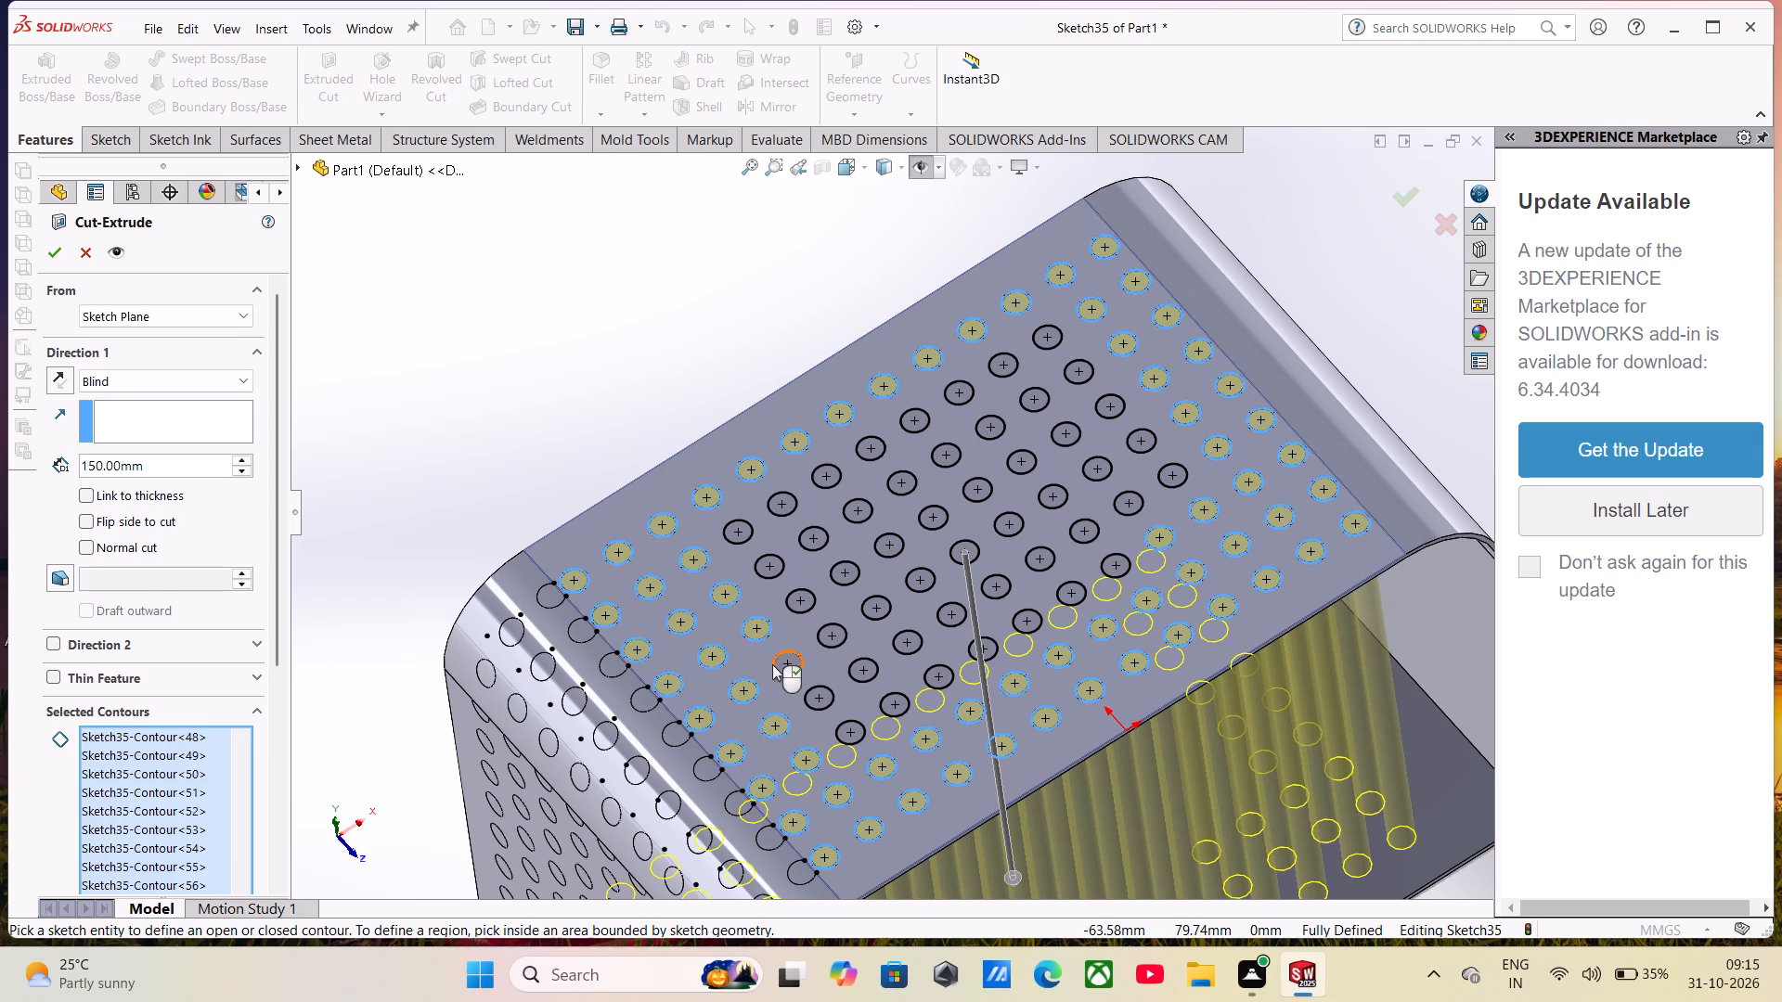
click(772, 664)
click(820, 684)
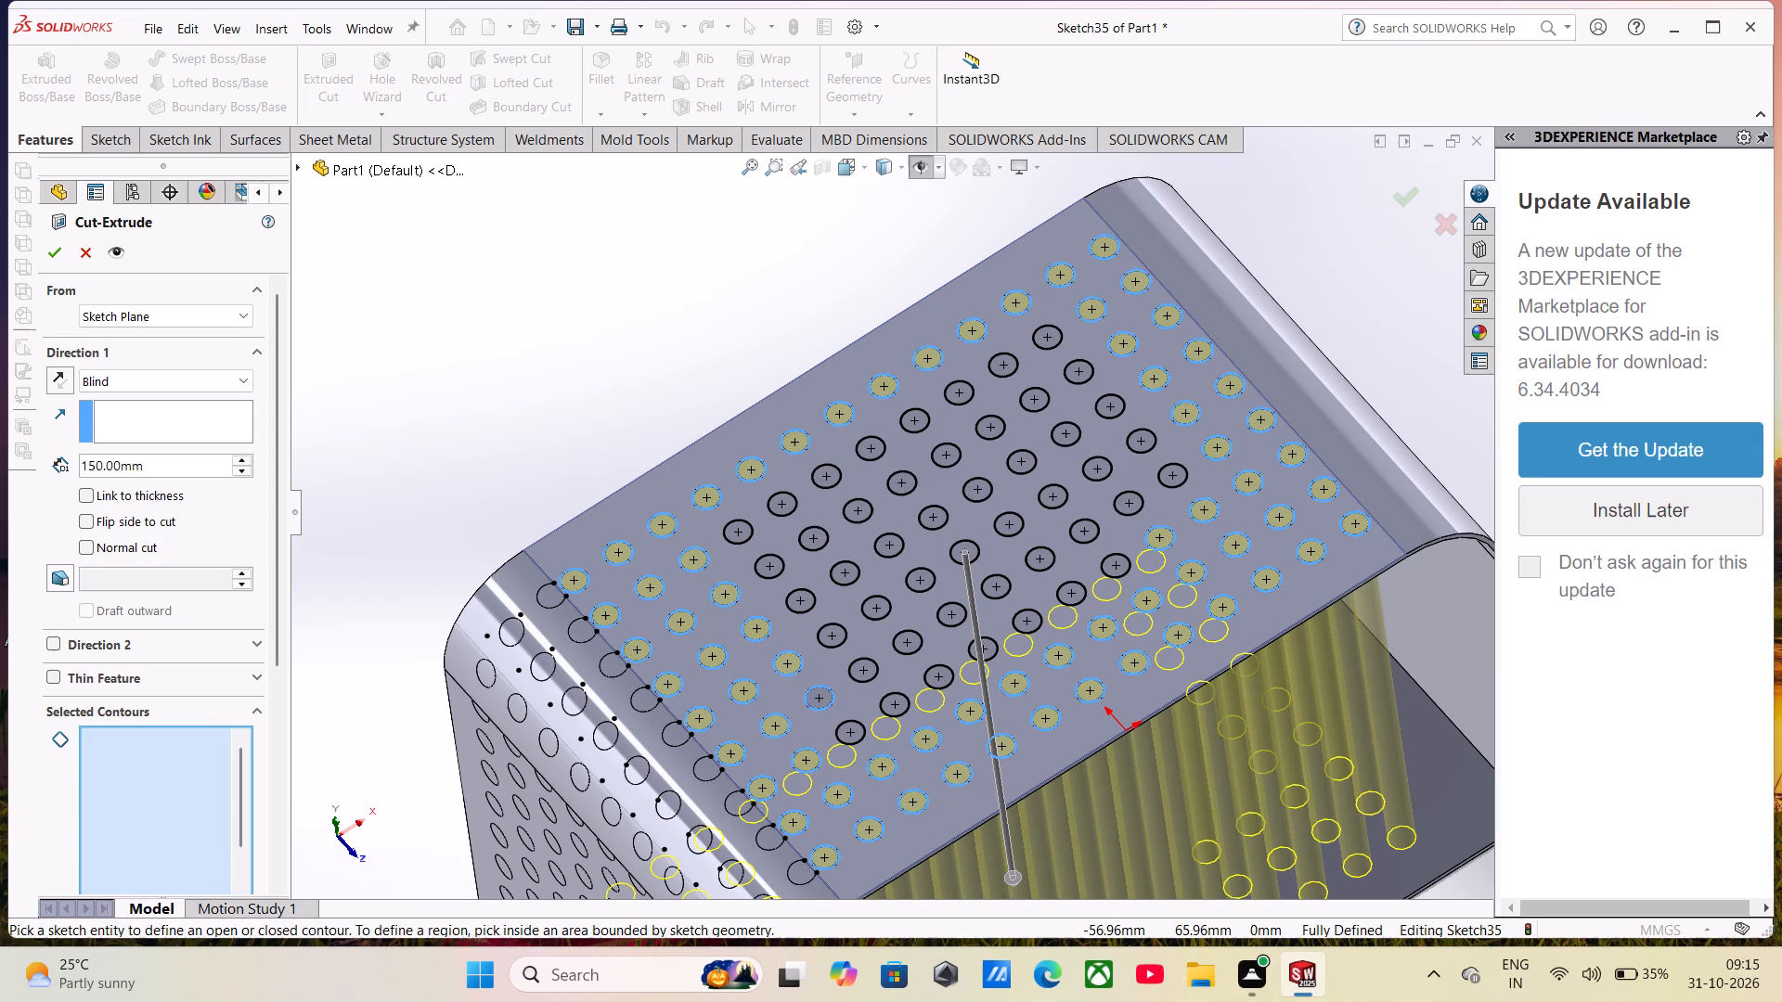
click(846, 720)
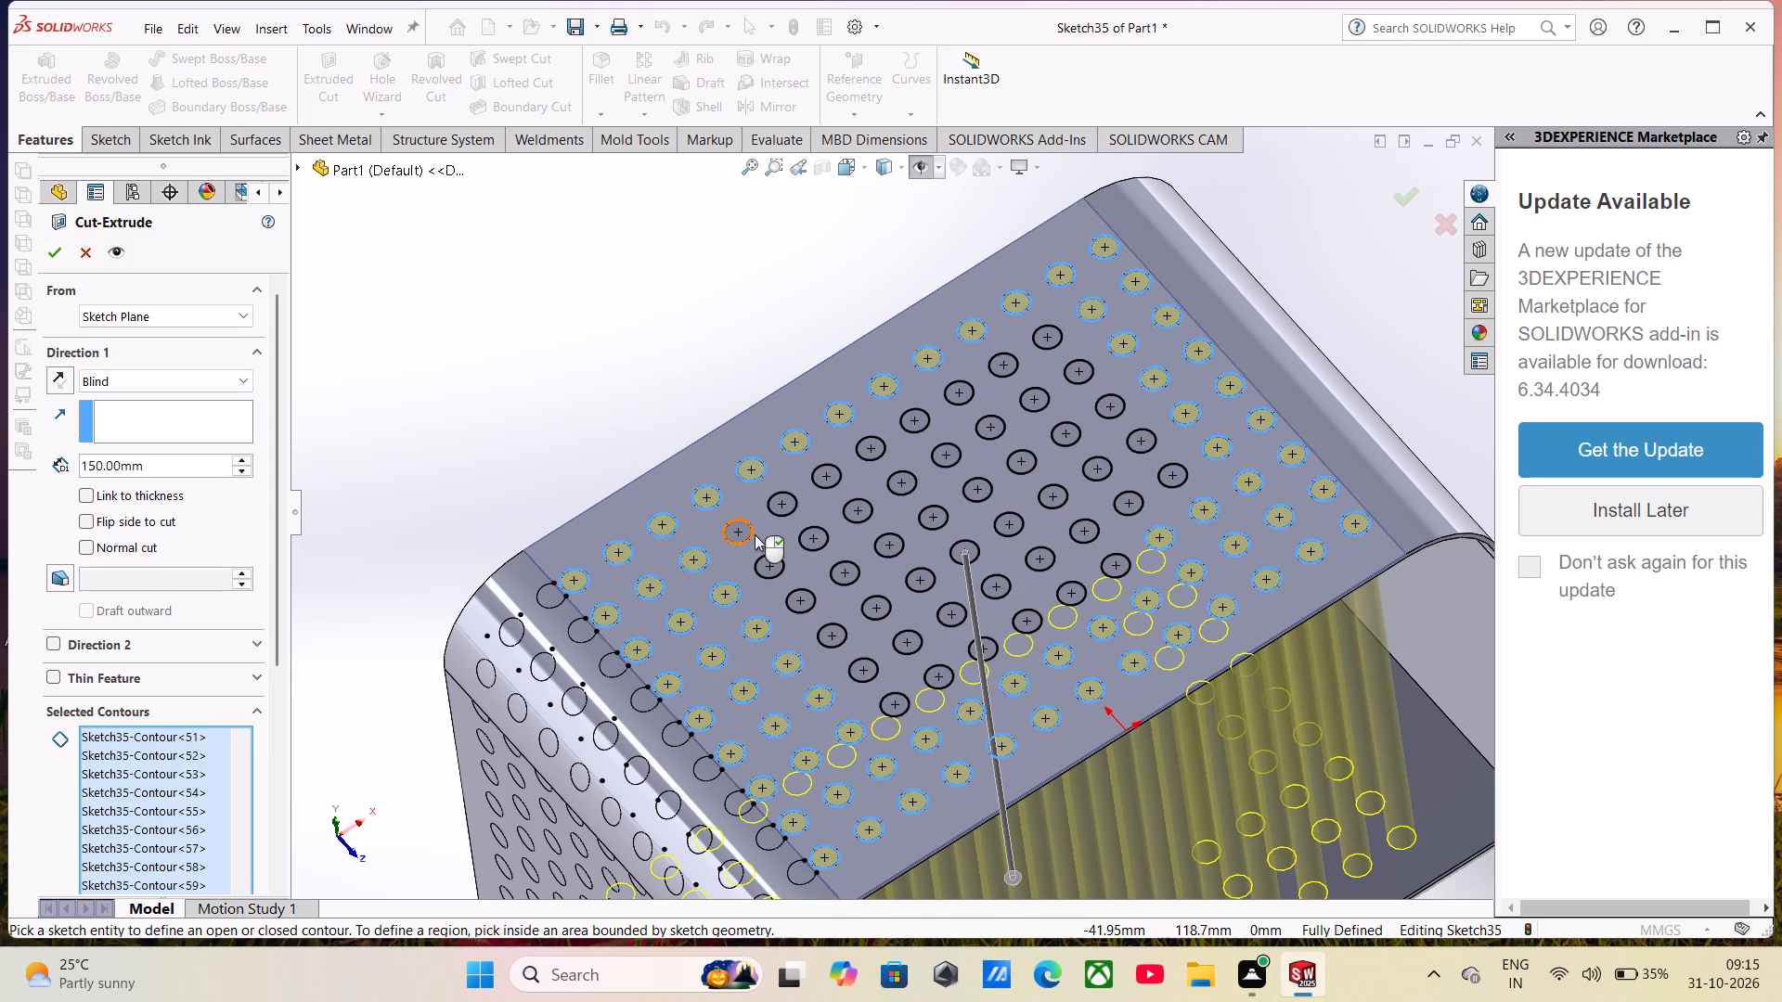
Add the remaining six circle contours of the fourth flat-face column from the patterned bend to the cut.
click(755, 534)
click(781, 559)
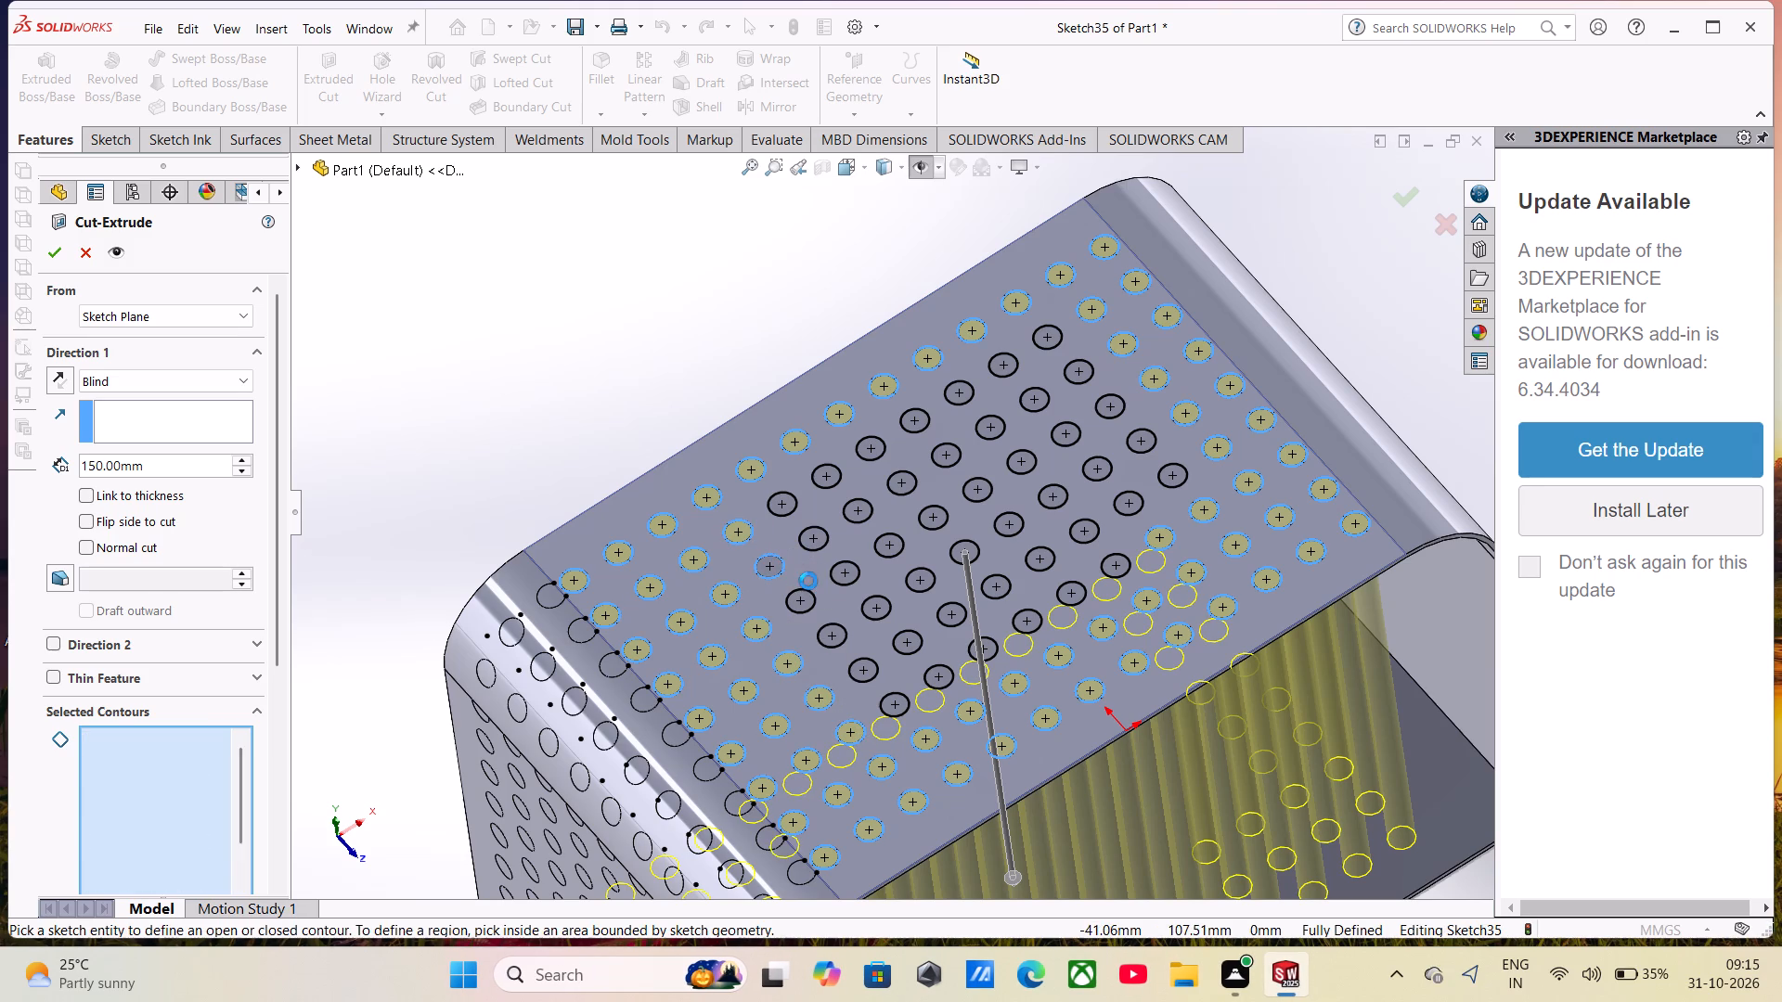
click(812, 590)
click(831, 621)
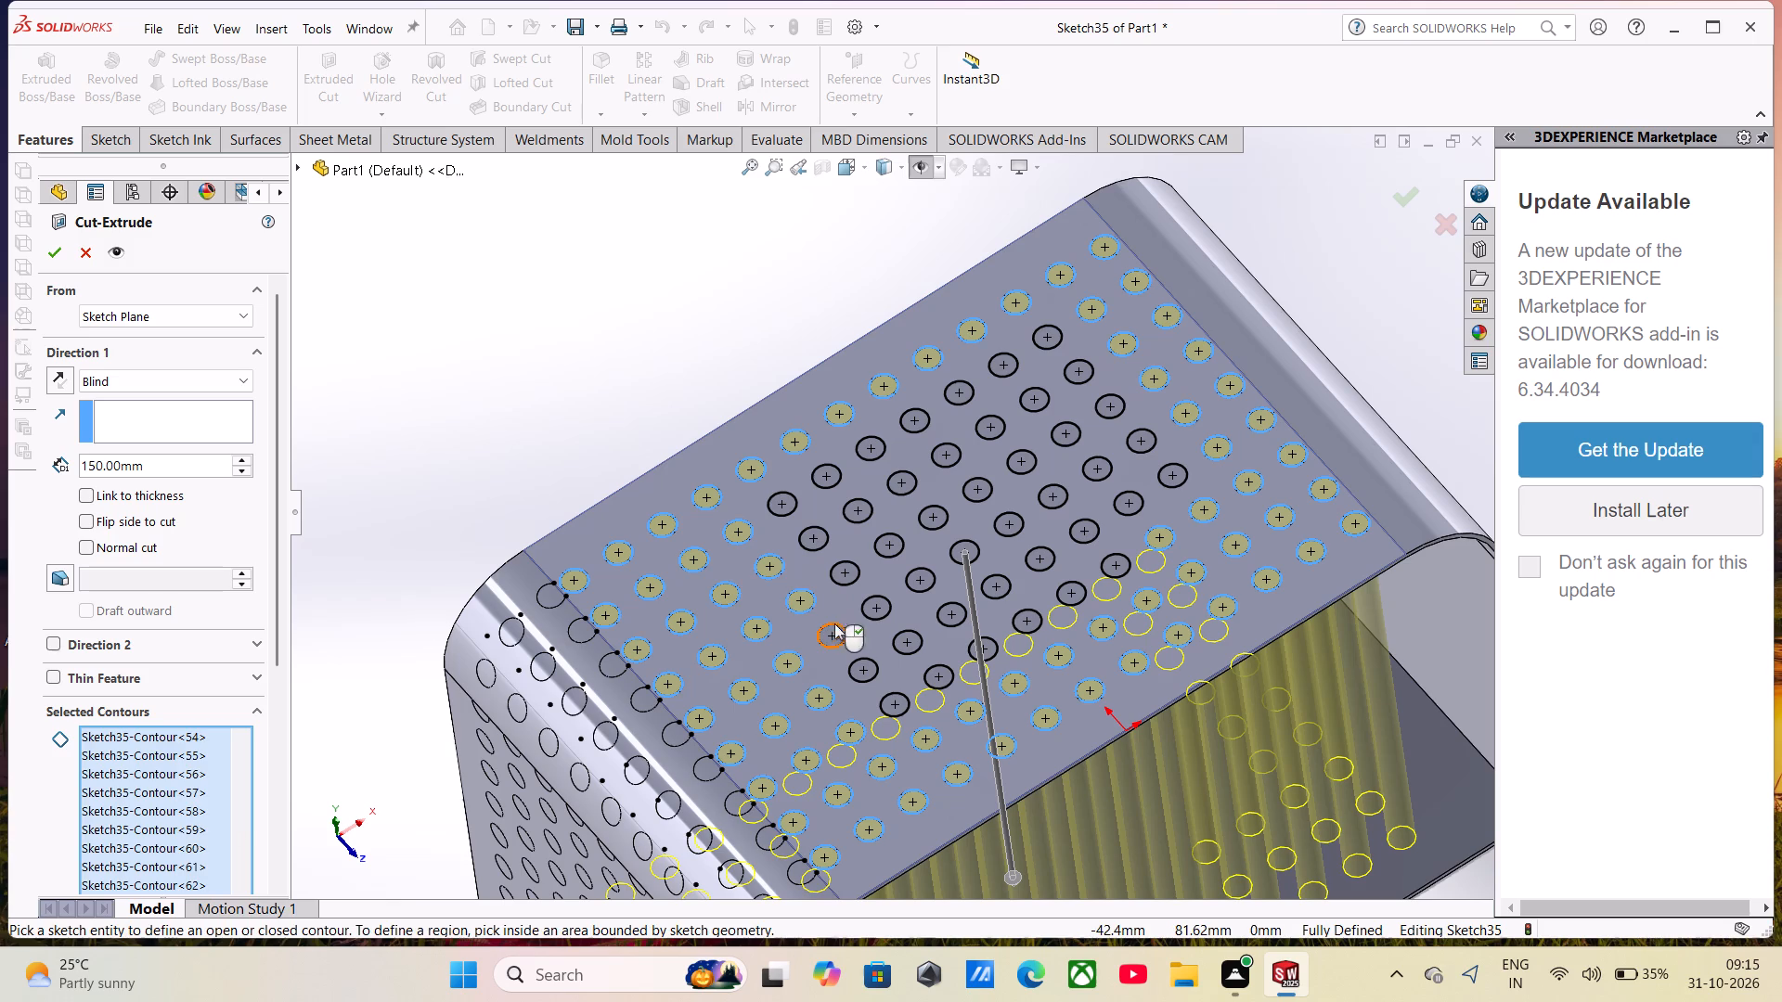
click(875, 662)
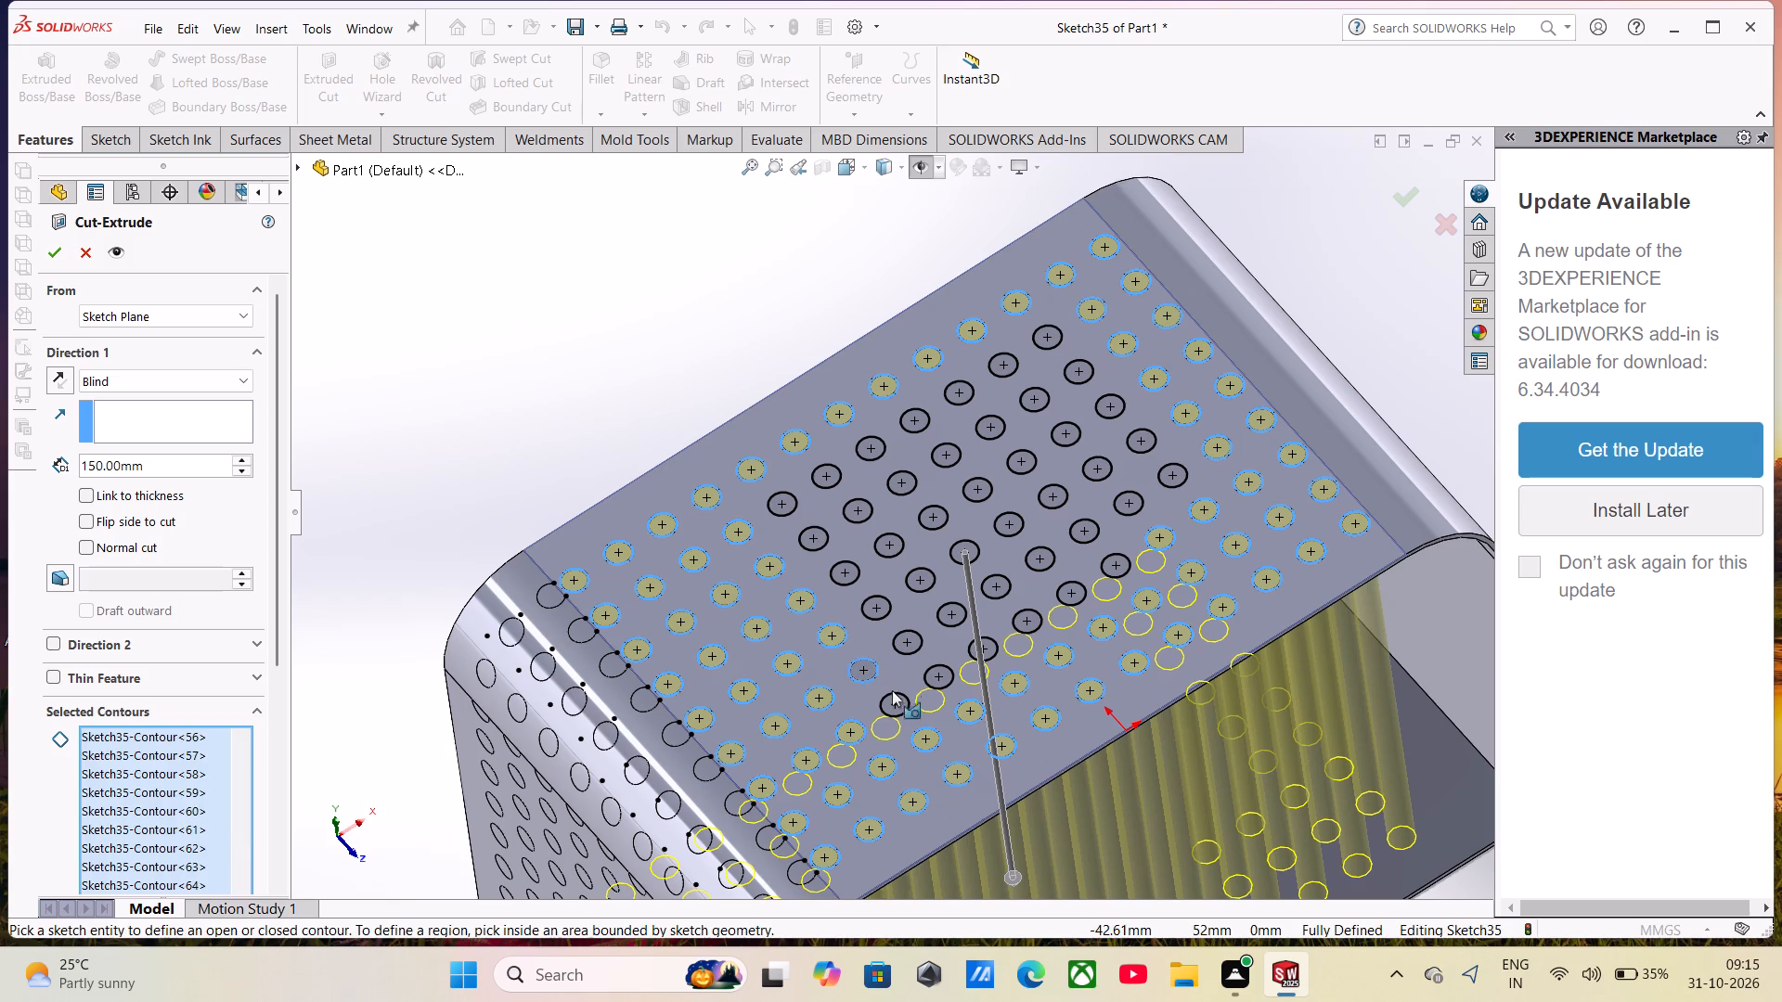
click(892, 691)
Add five circle contours of the fifth flat-face column from the patterned bend, leaving out the one nearest the origin side.
click(909, 651)
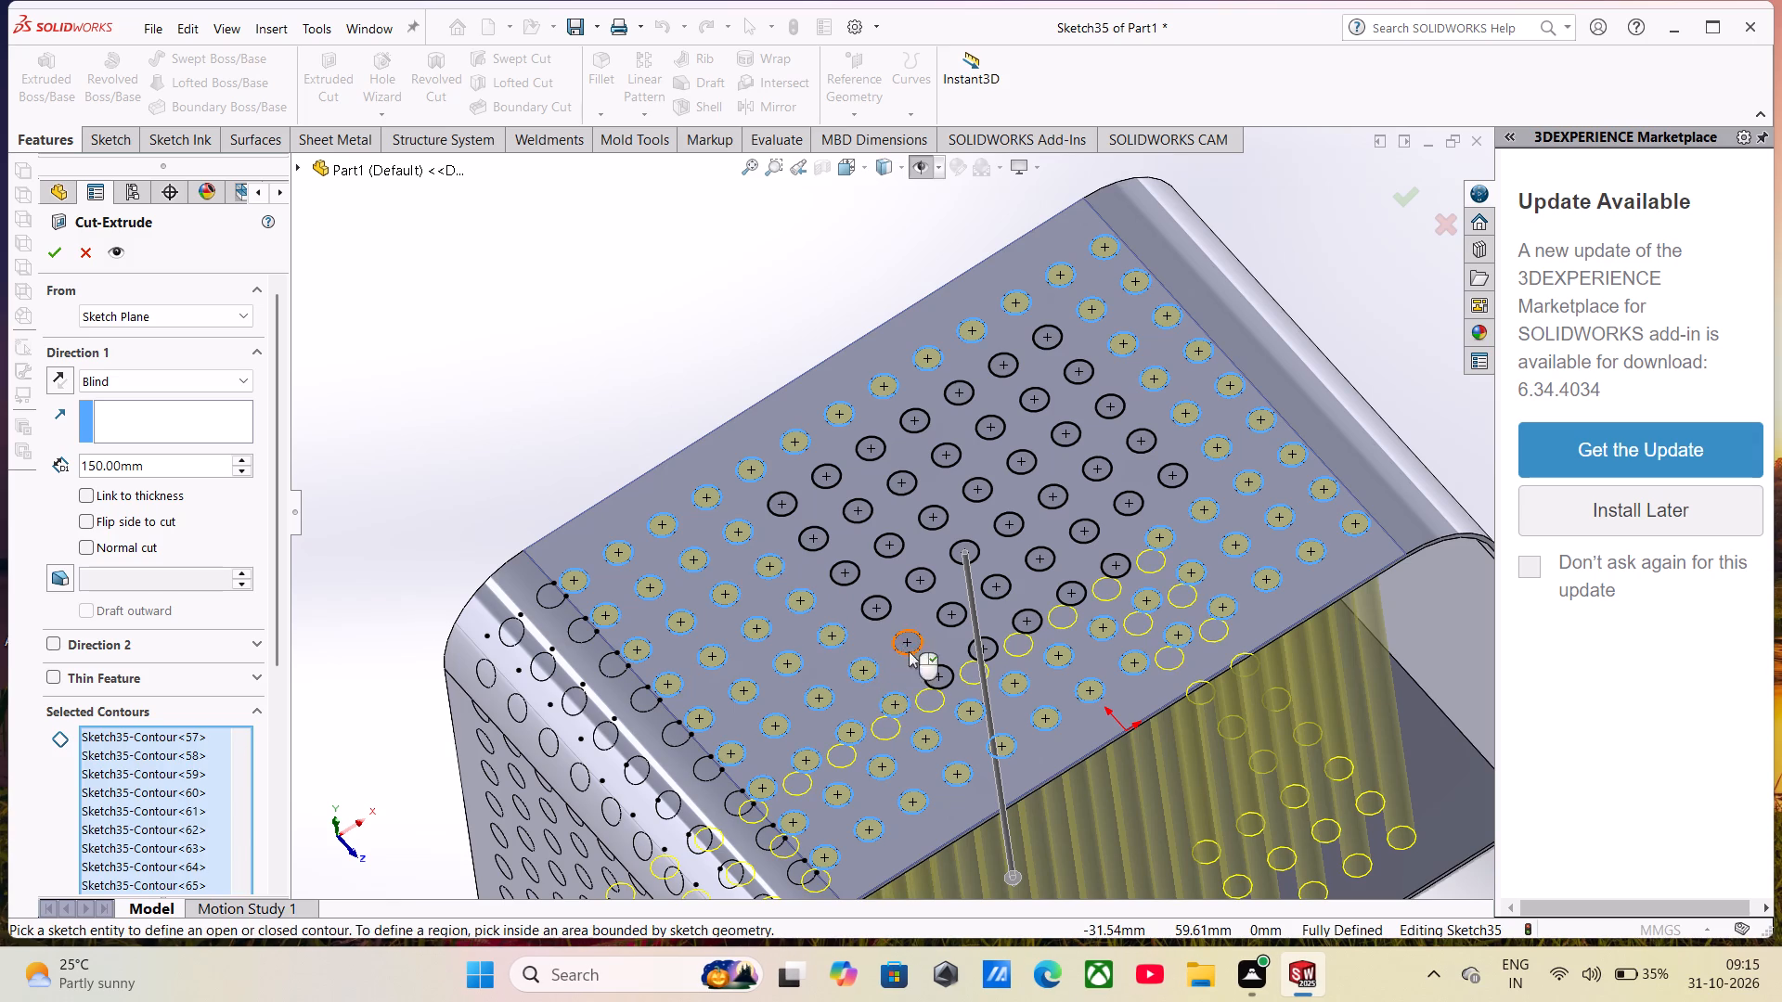
click(877, 617)
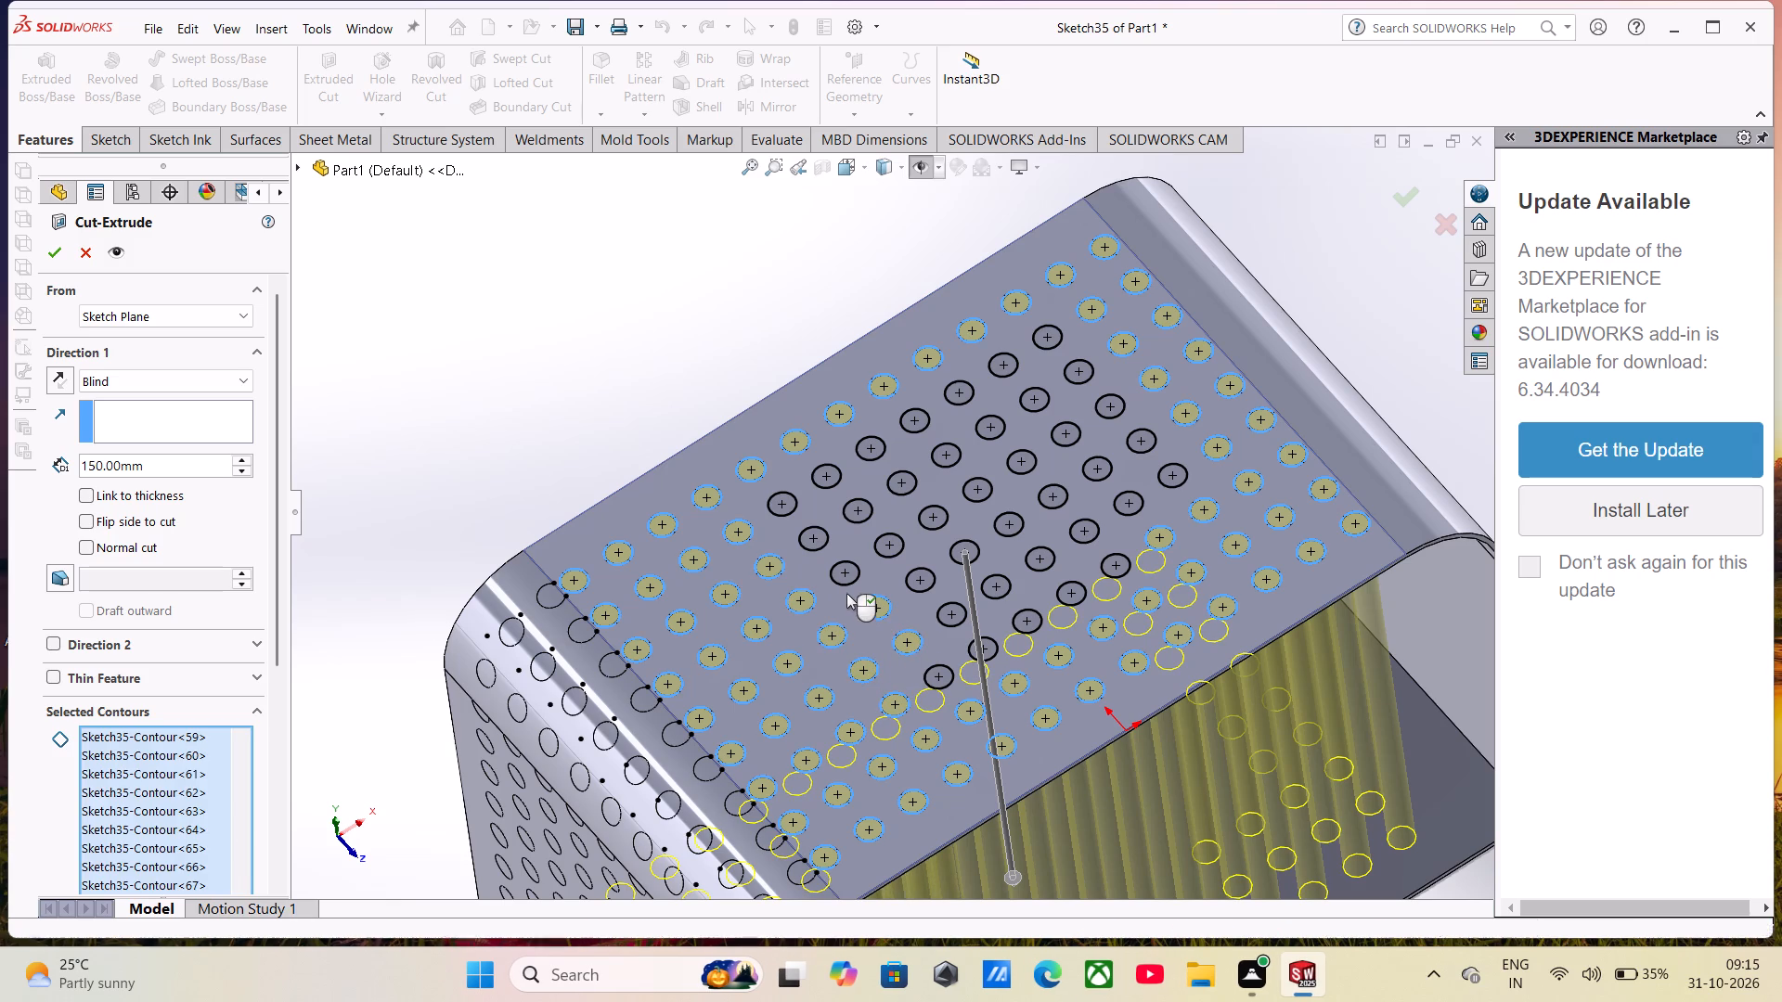
click(842, 584)
click(821, 549)
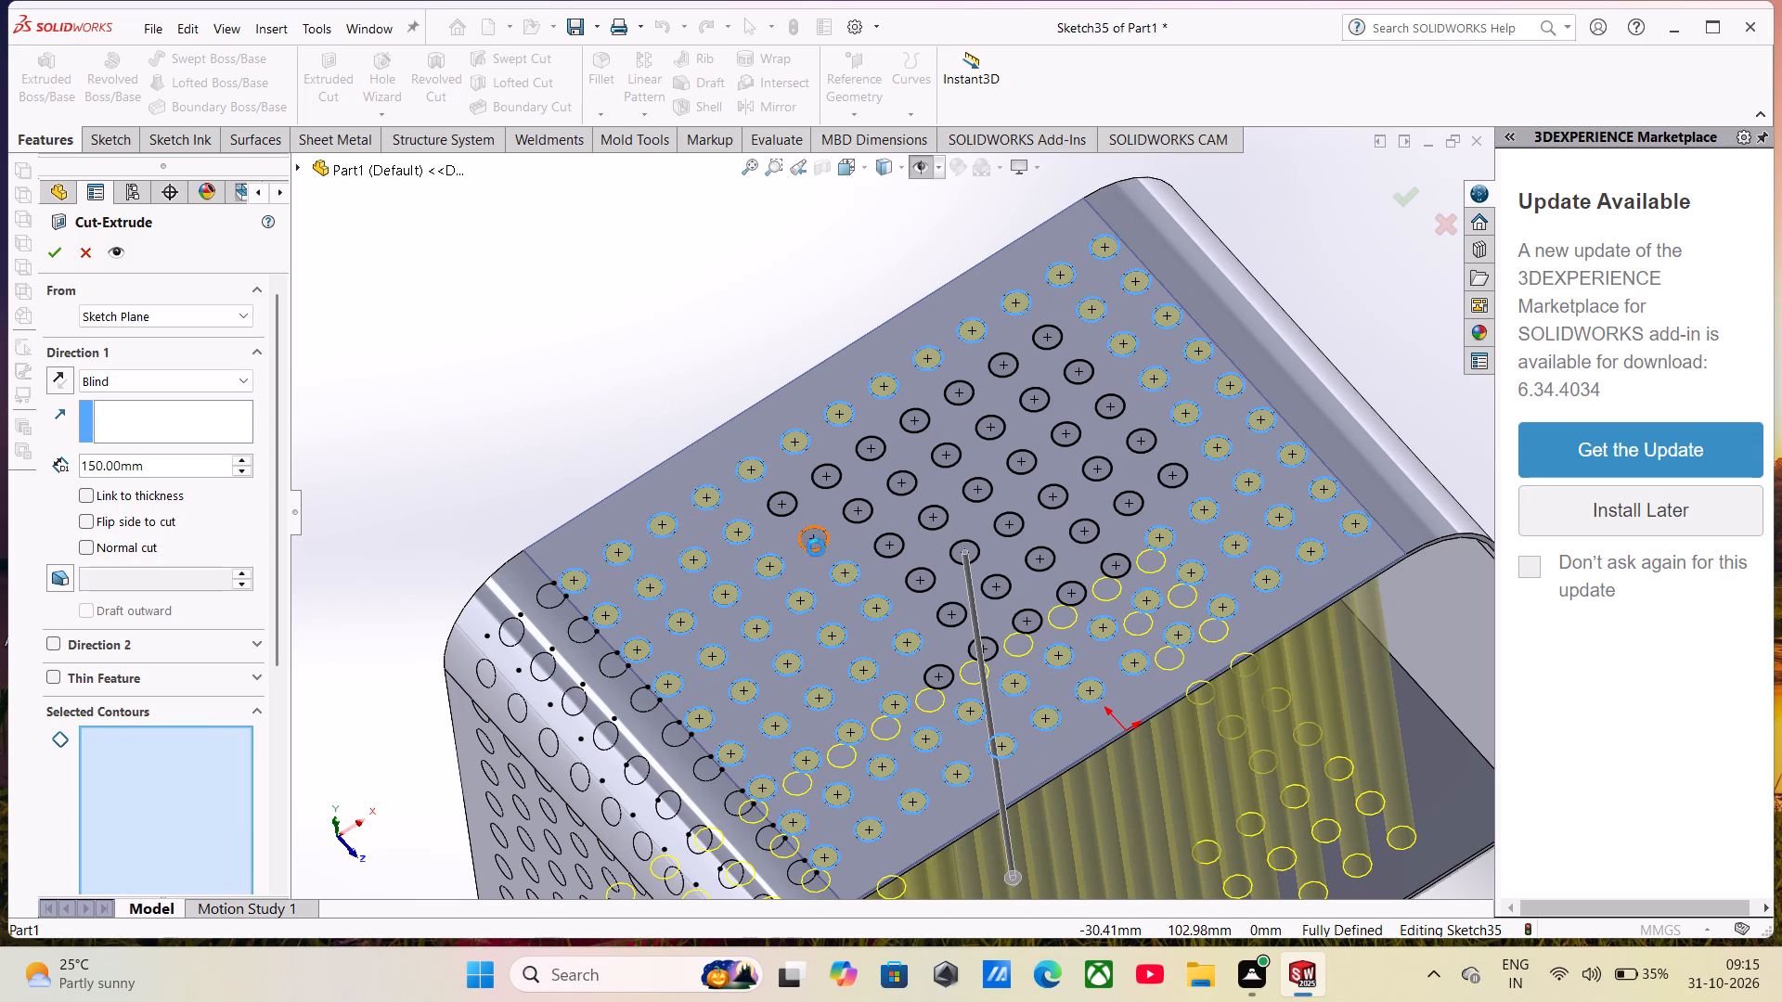
click(789, 517)
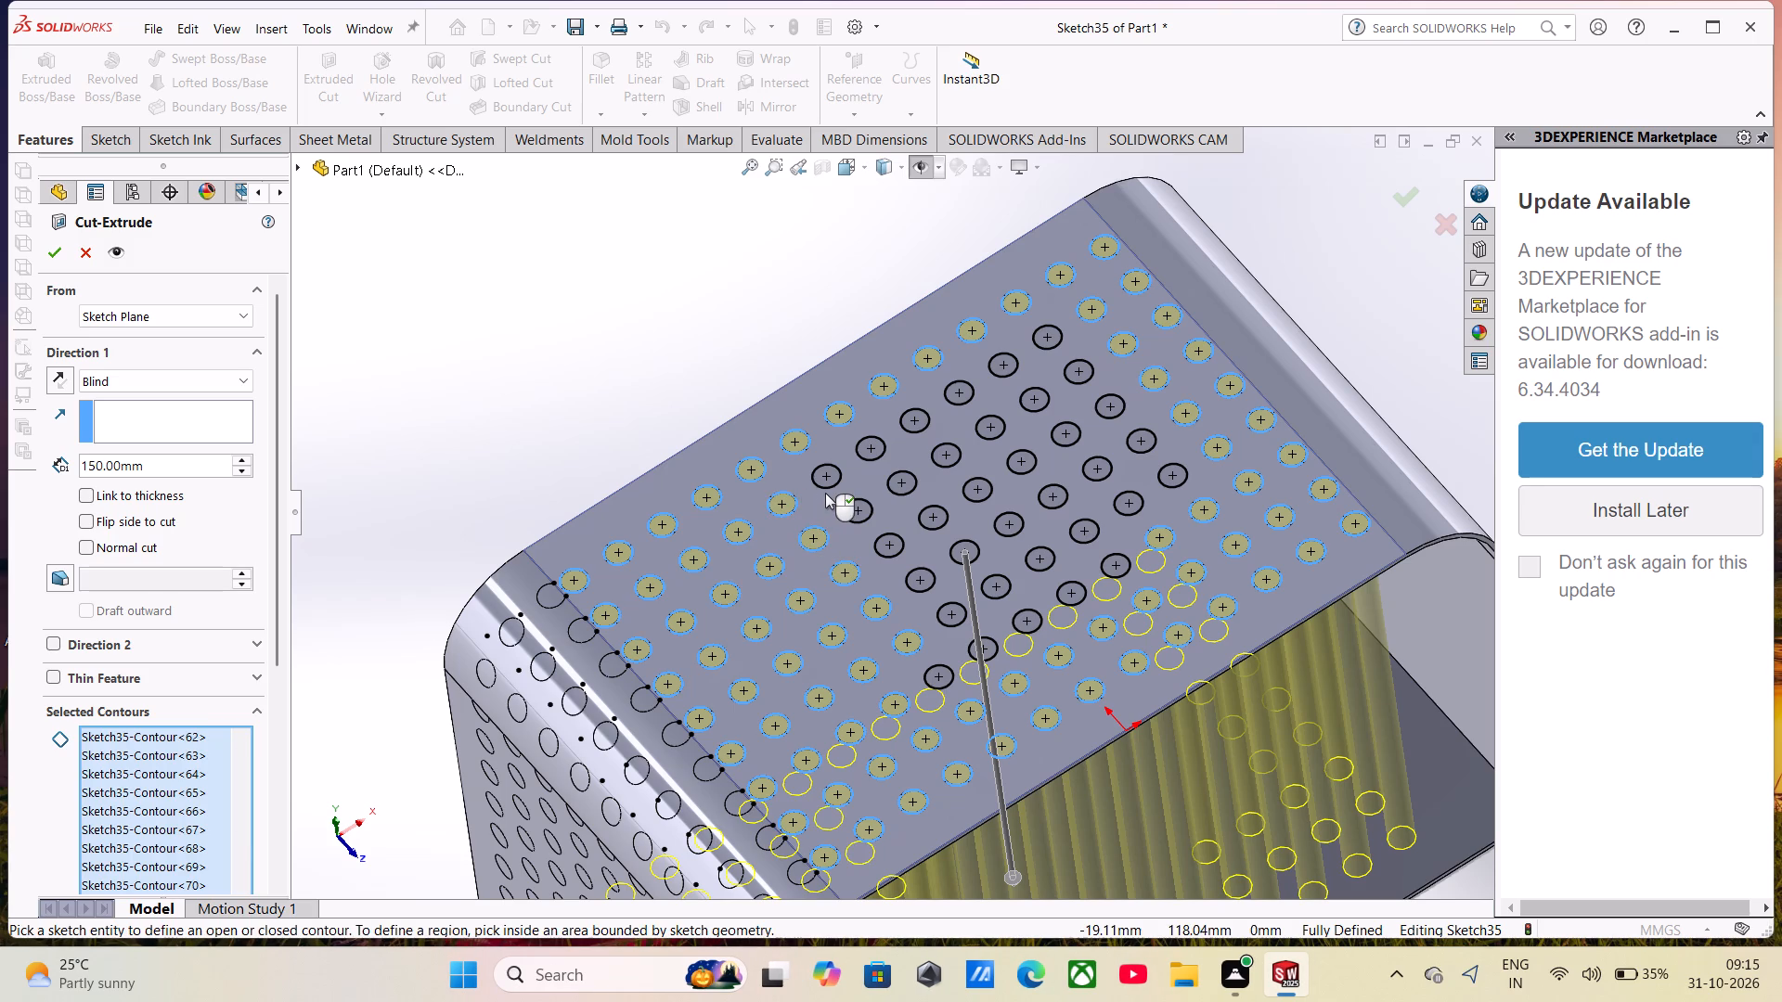
Add the remaining six circle contours of the second row from the edge opposite the origin to the cut.
click(827, 491)
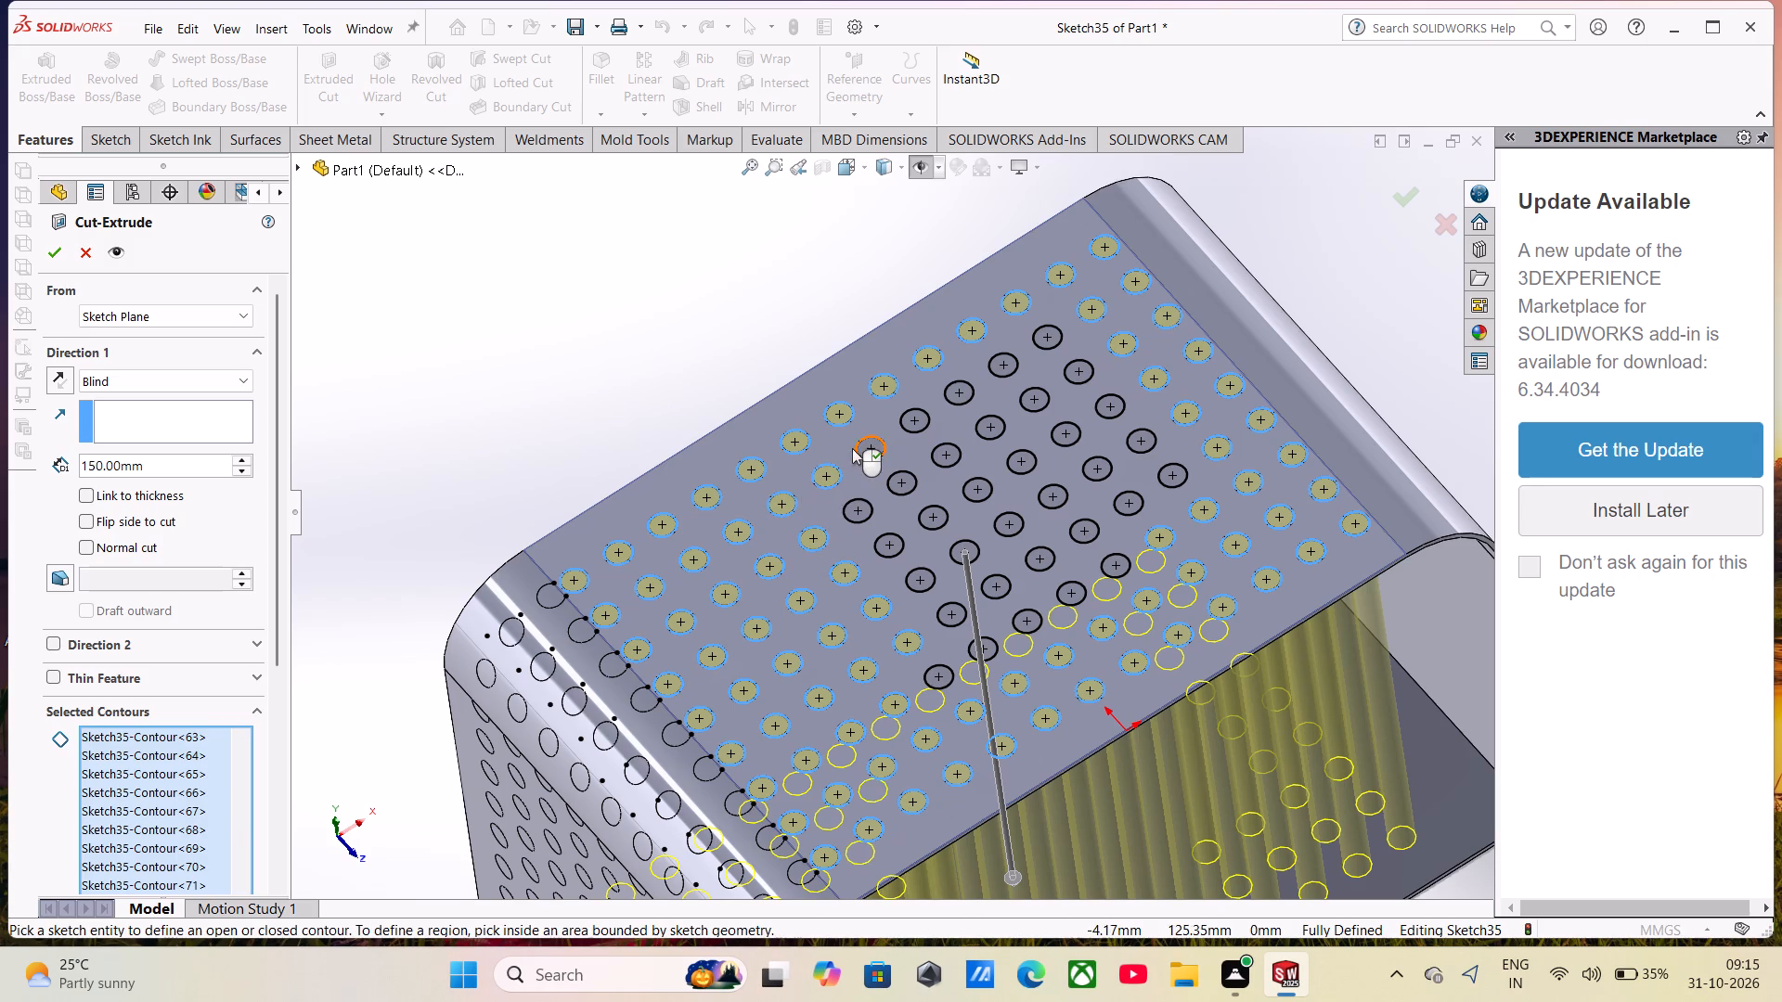
click(852, 448)
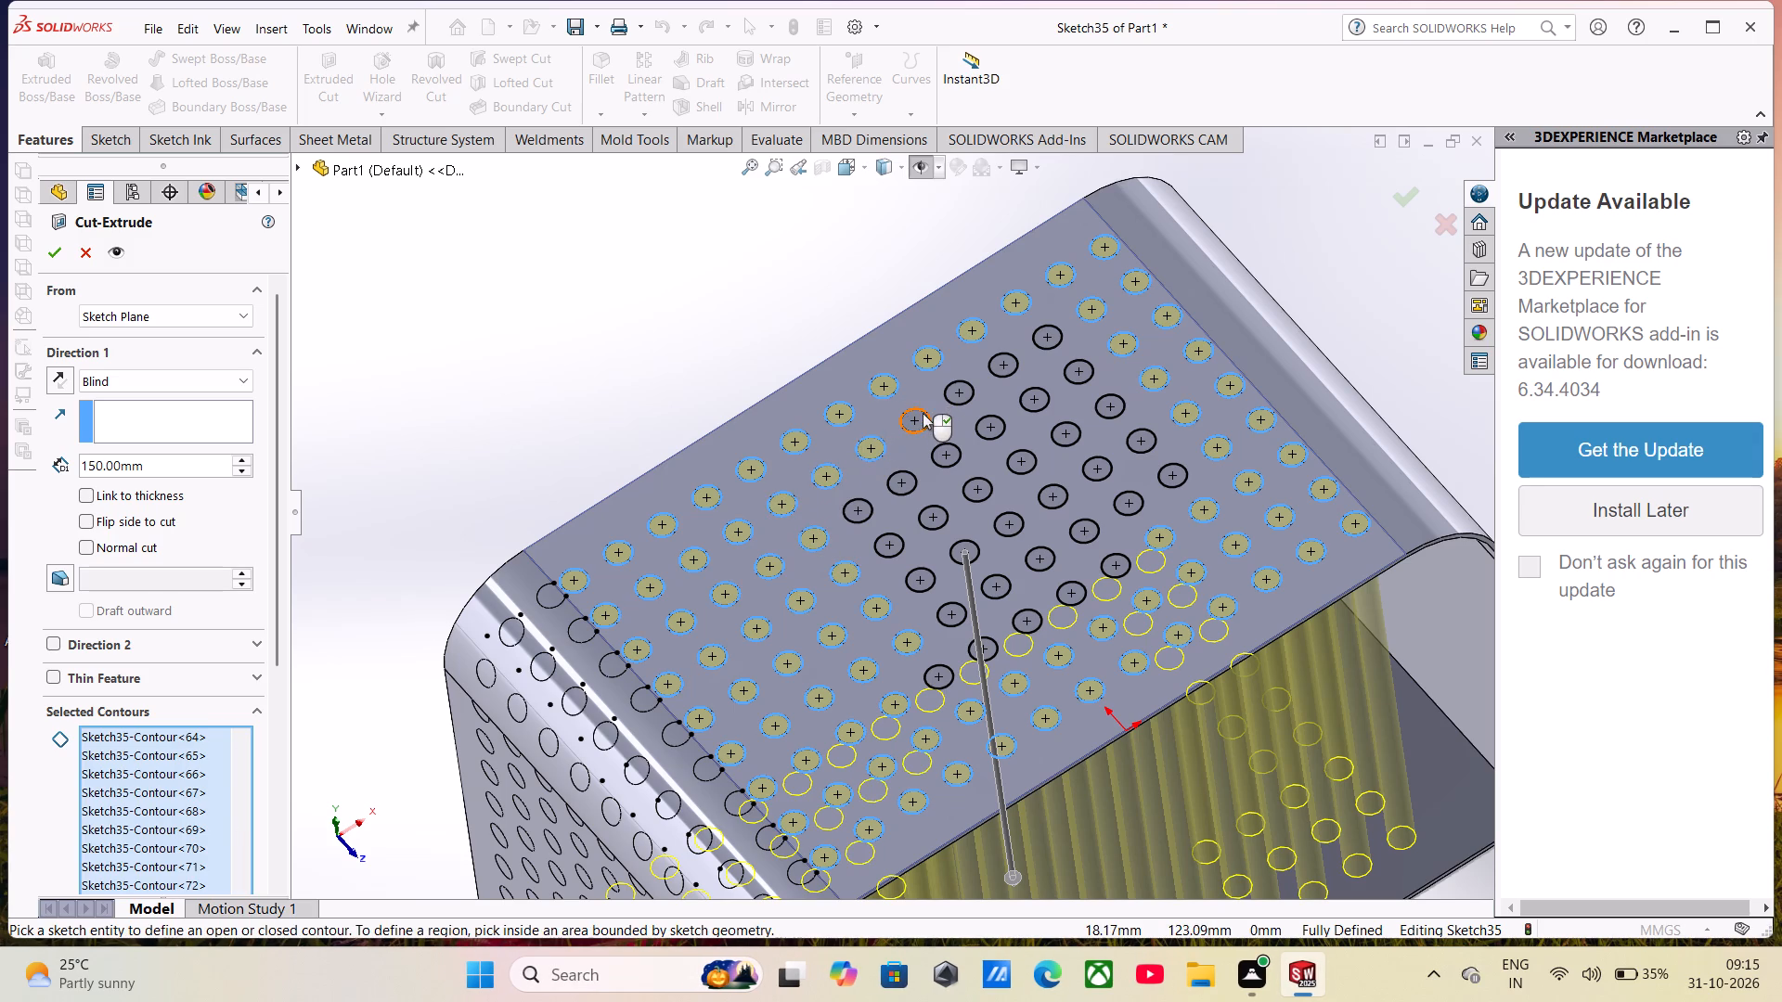
click(923, 414)
click(944, 393)
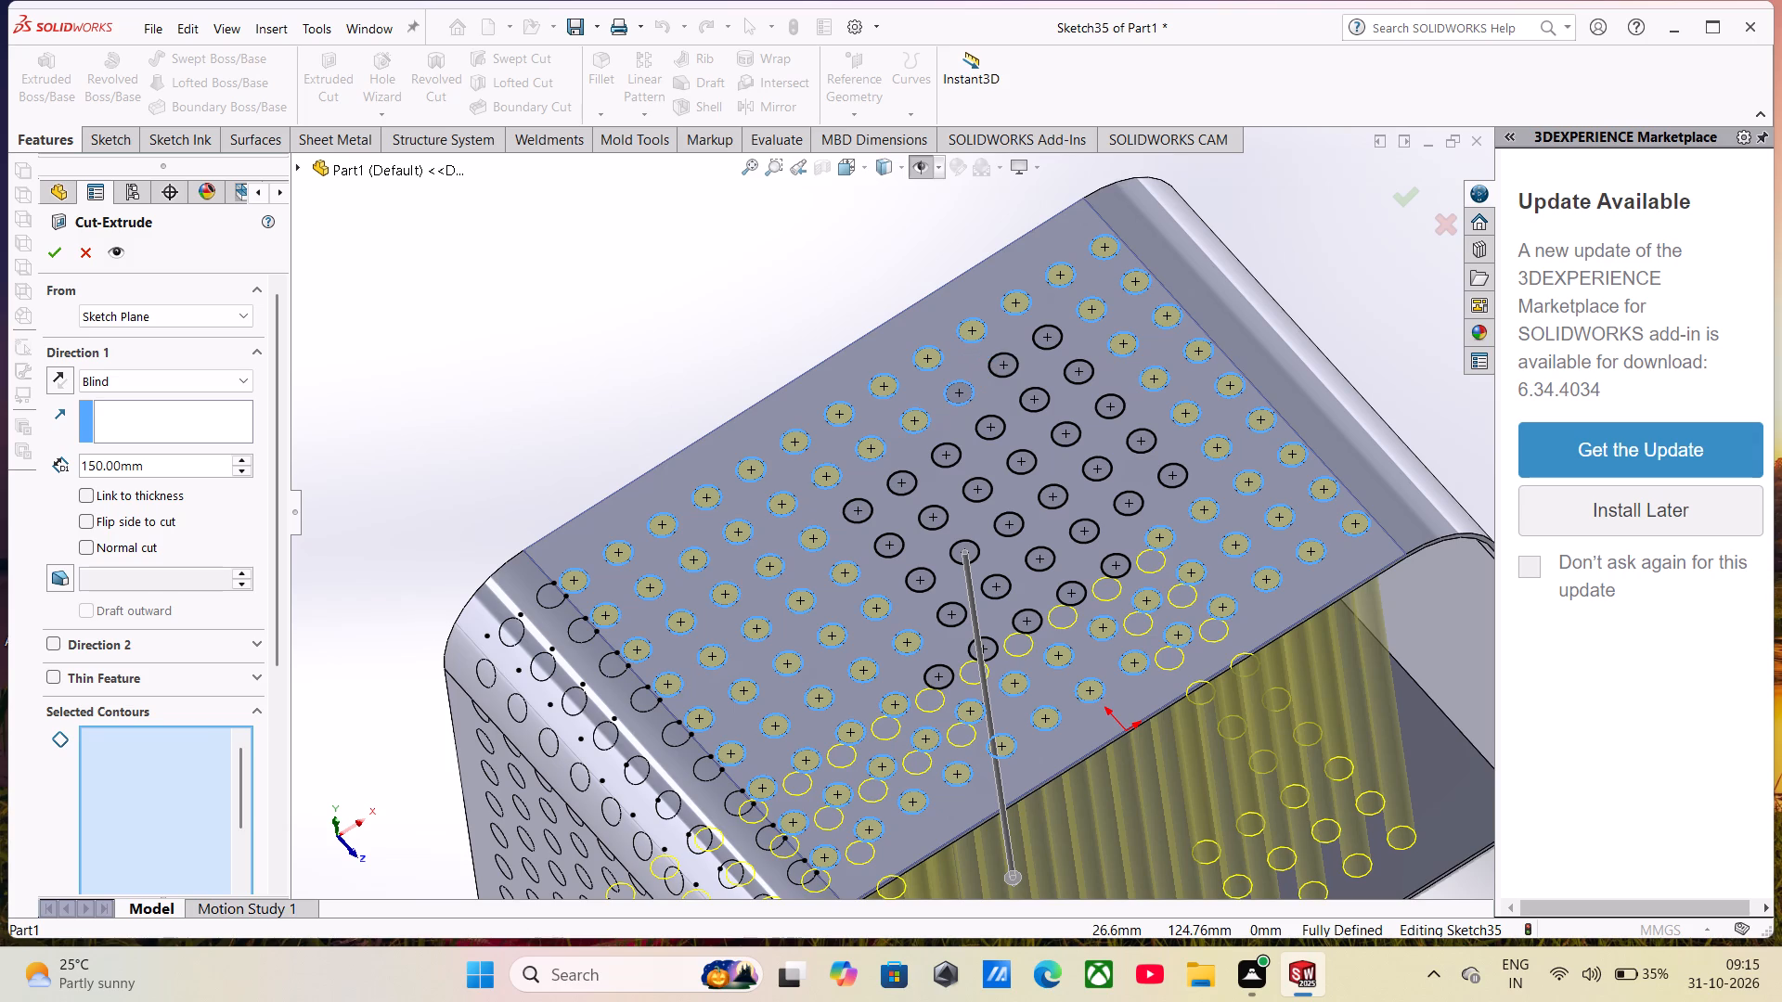
click(1014, 366)
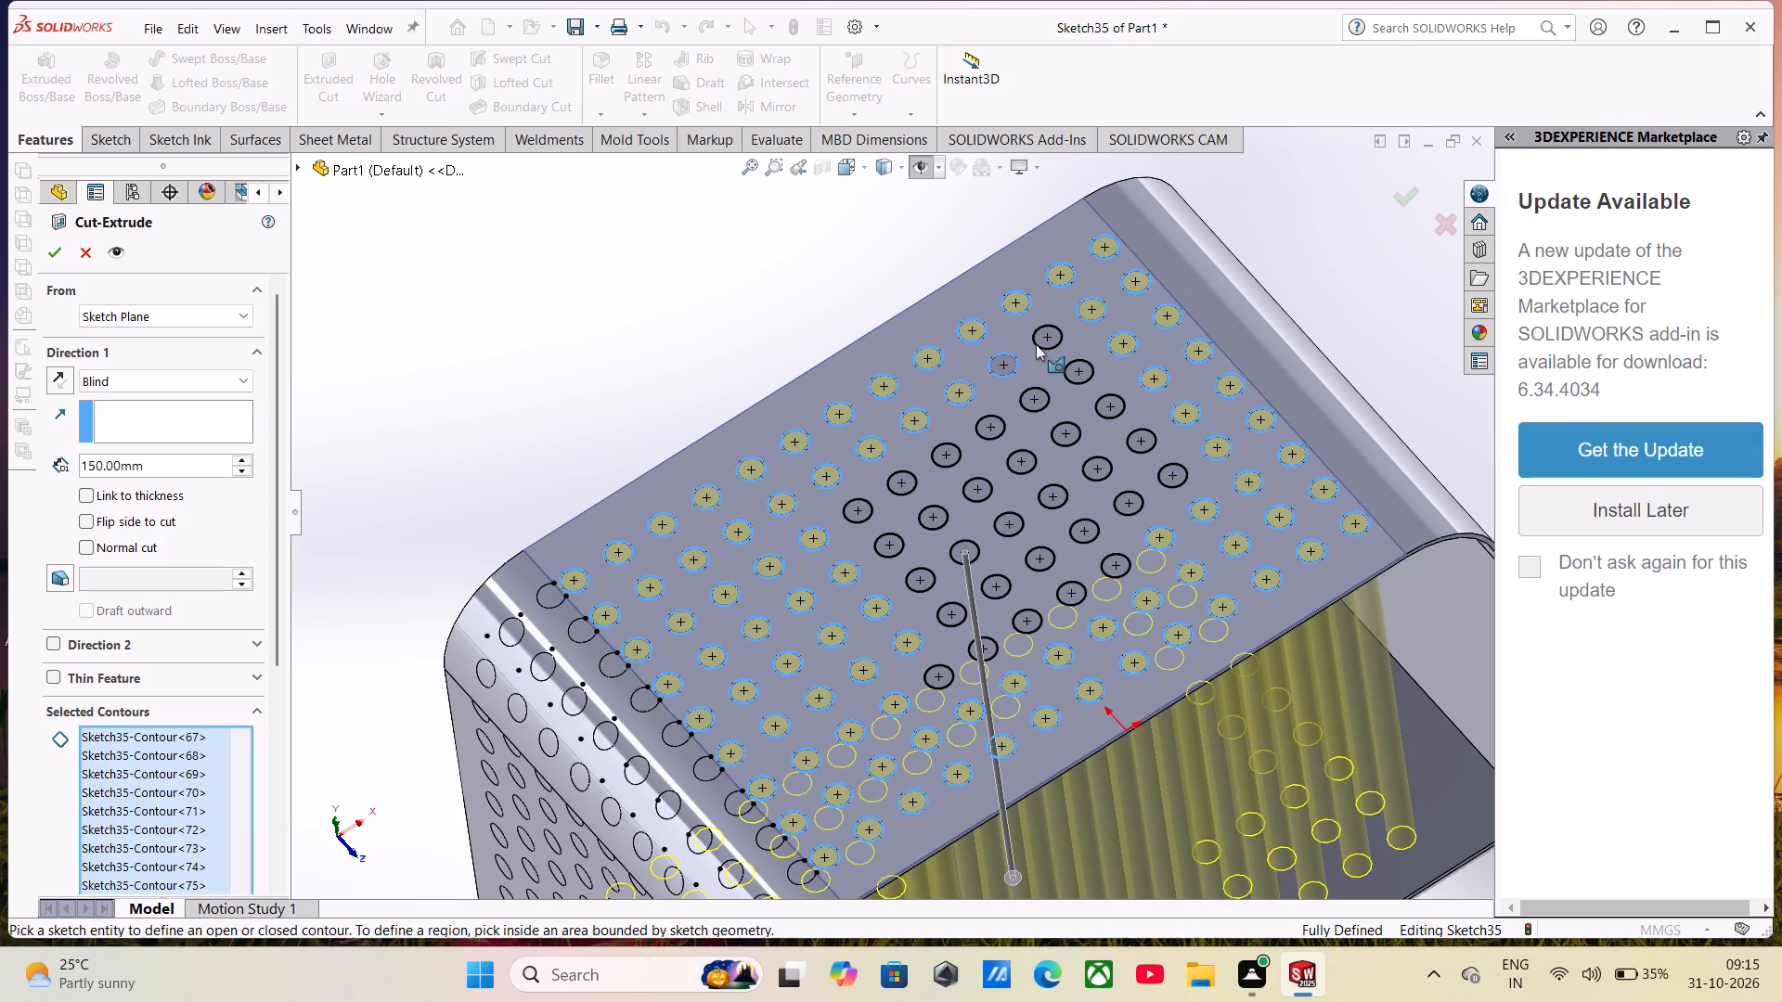
click(1040, 343)
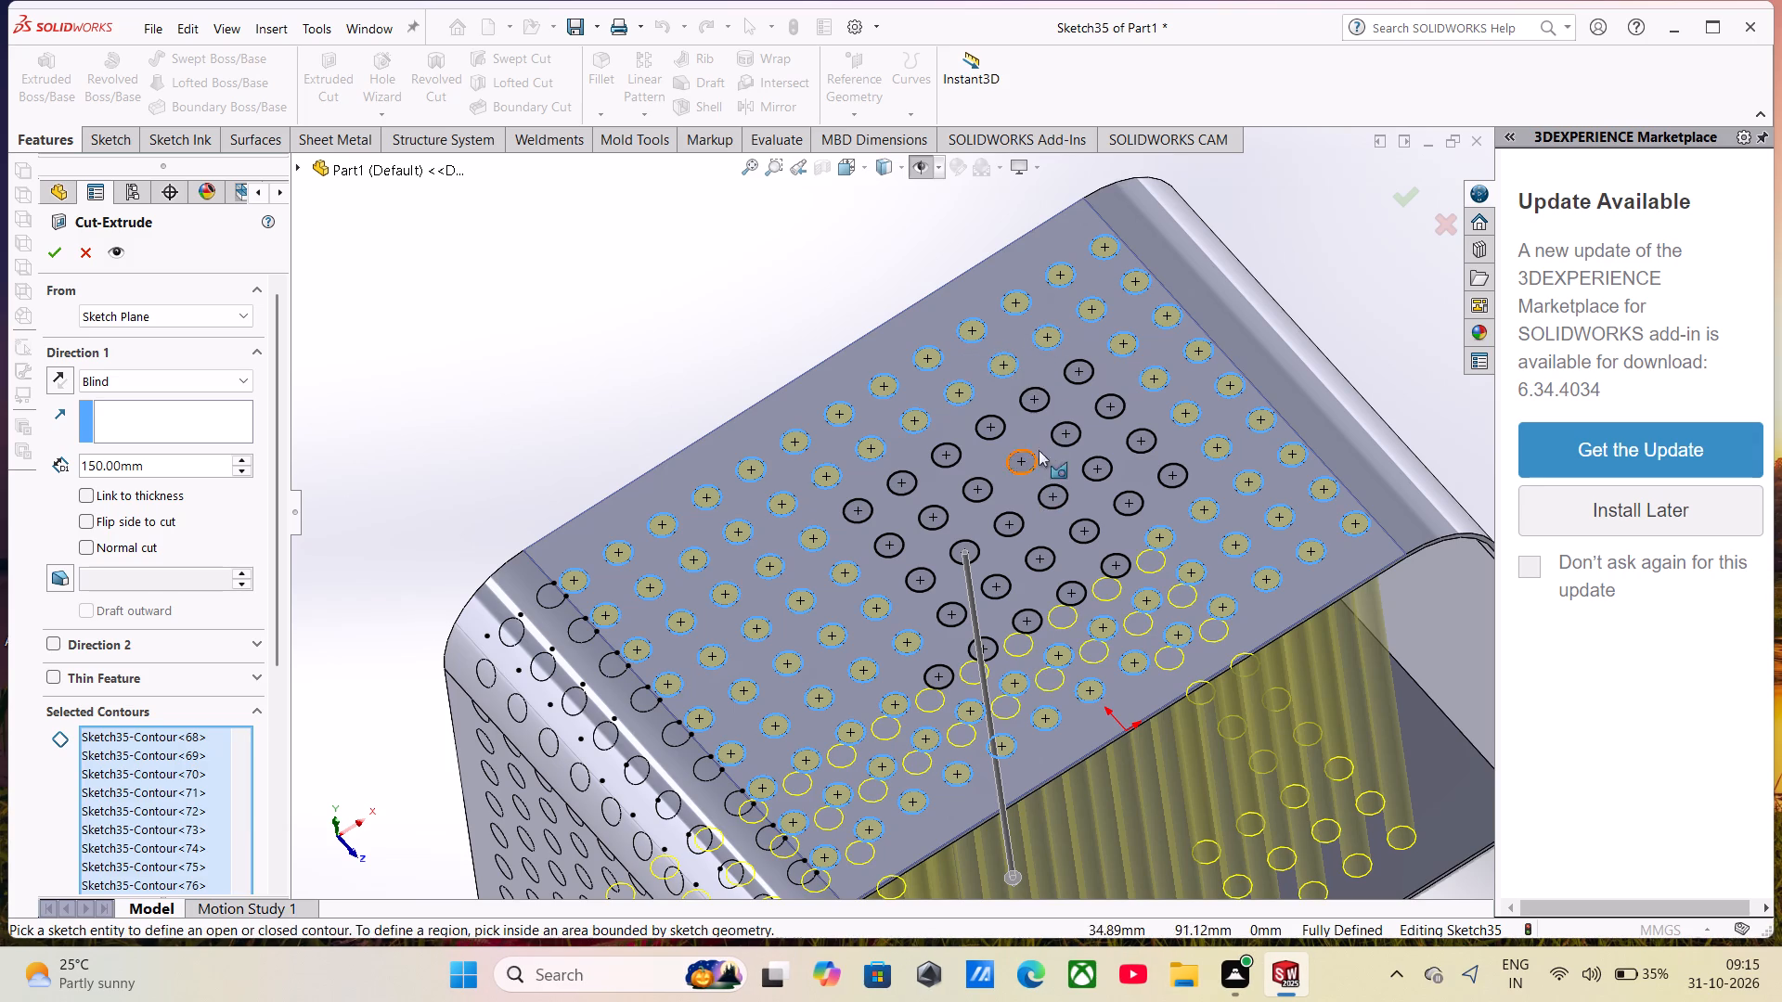
Add the remaining six circle contours of the third row from the edge opposite the origin to the cut.
click(1043, 405)
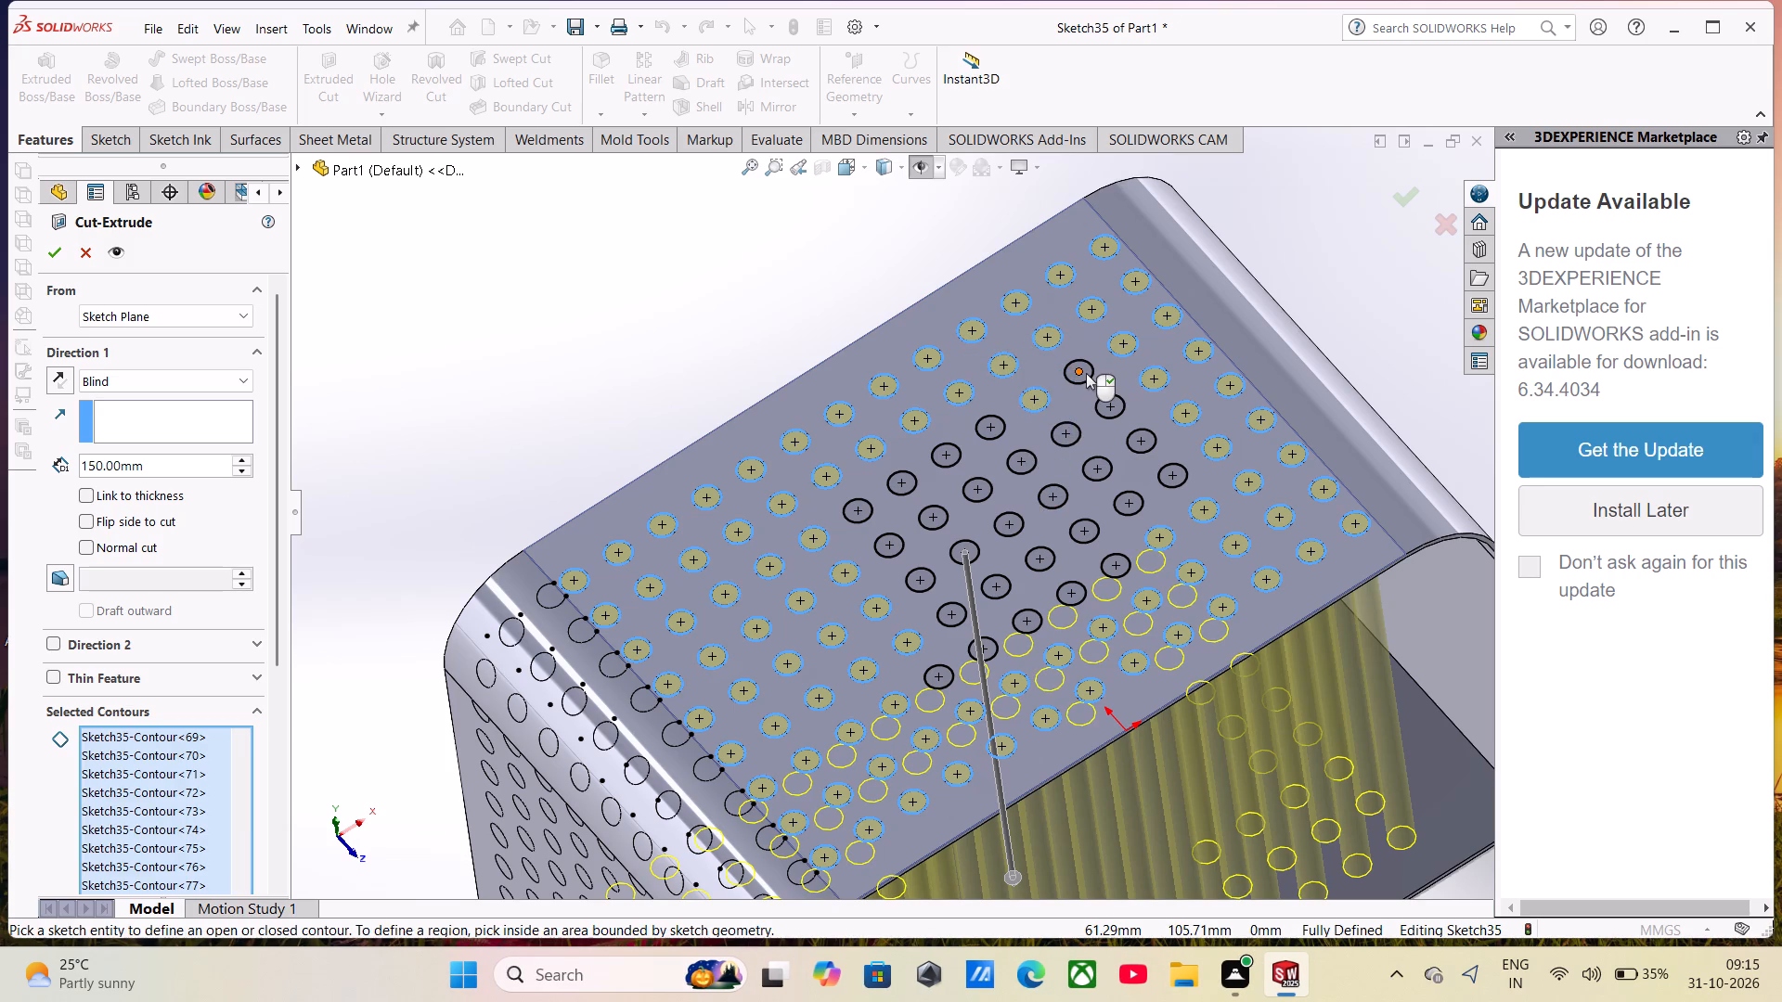
click(1086, 380)
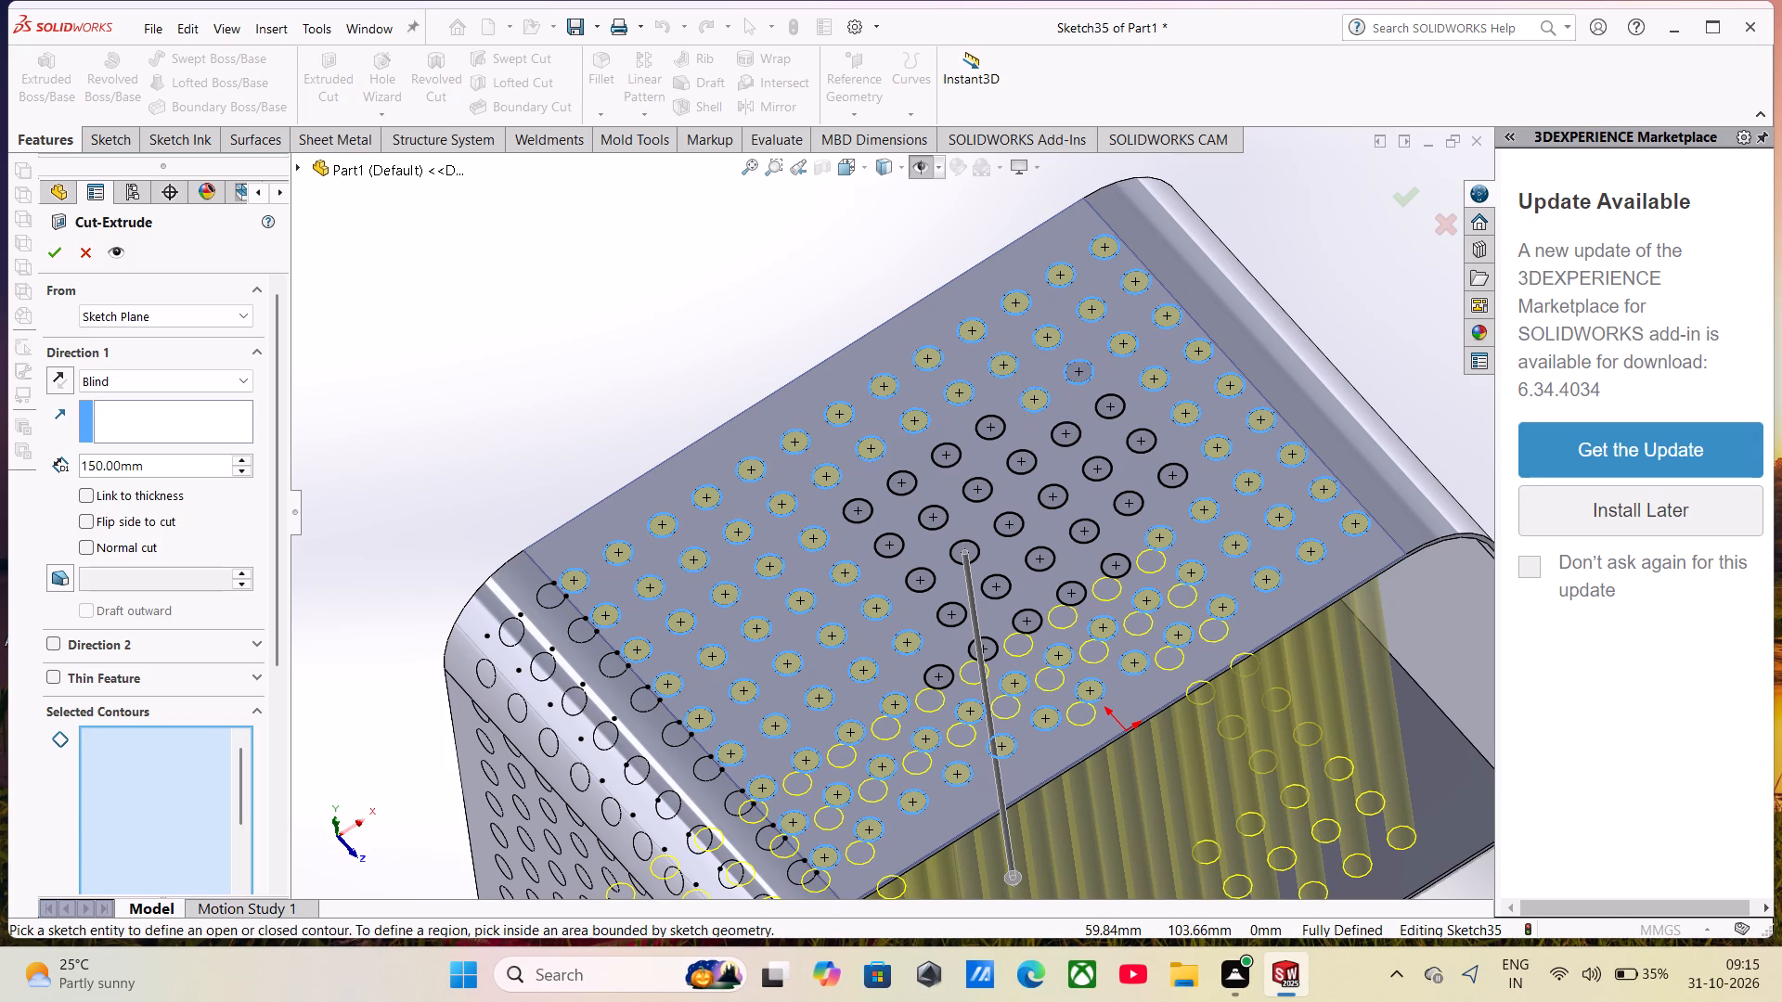
click(1006, 424)
click(962, 456)
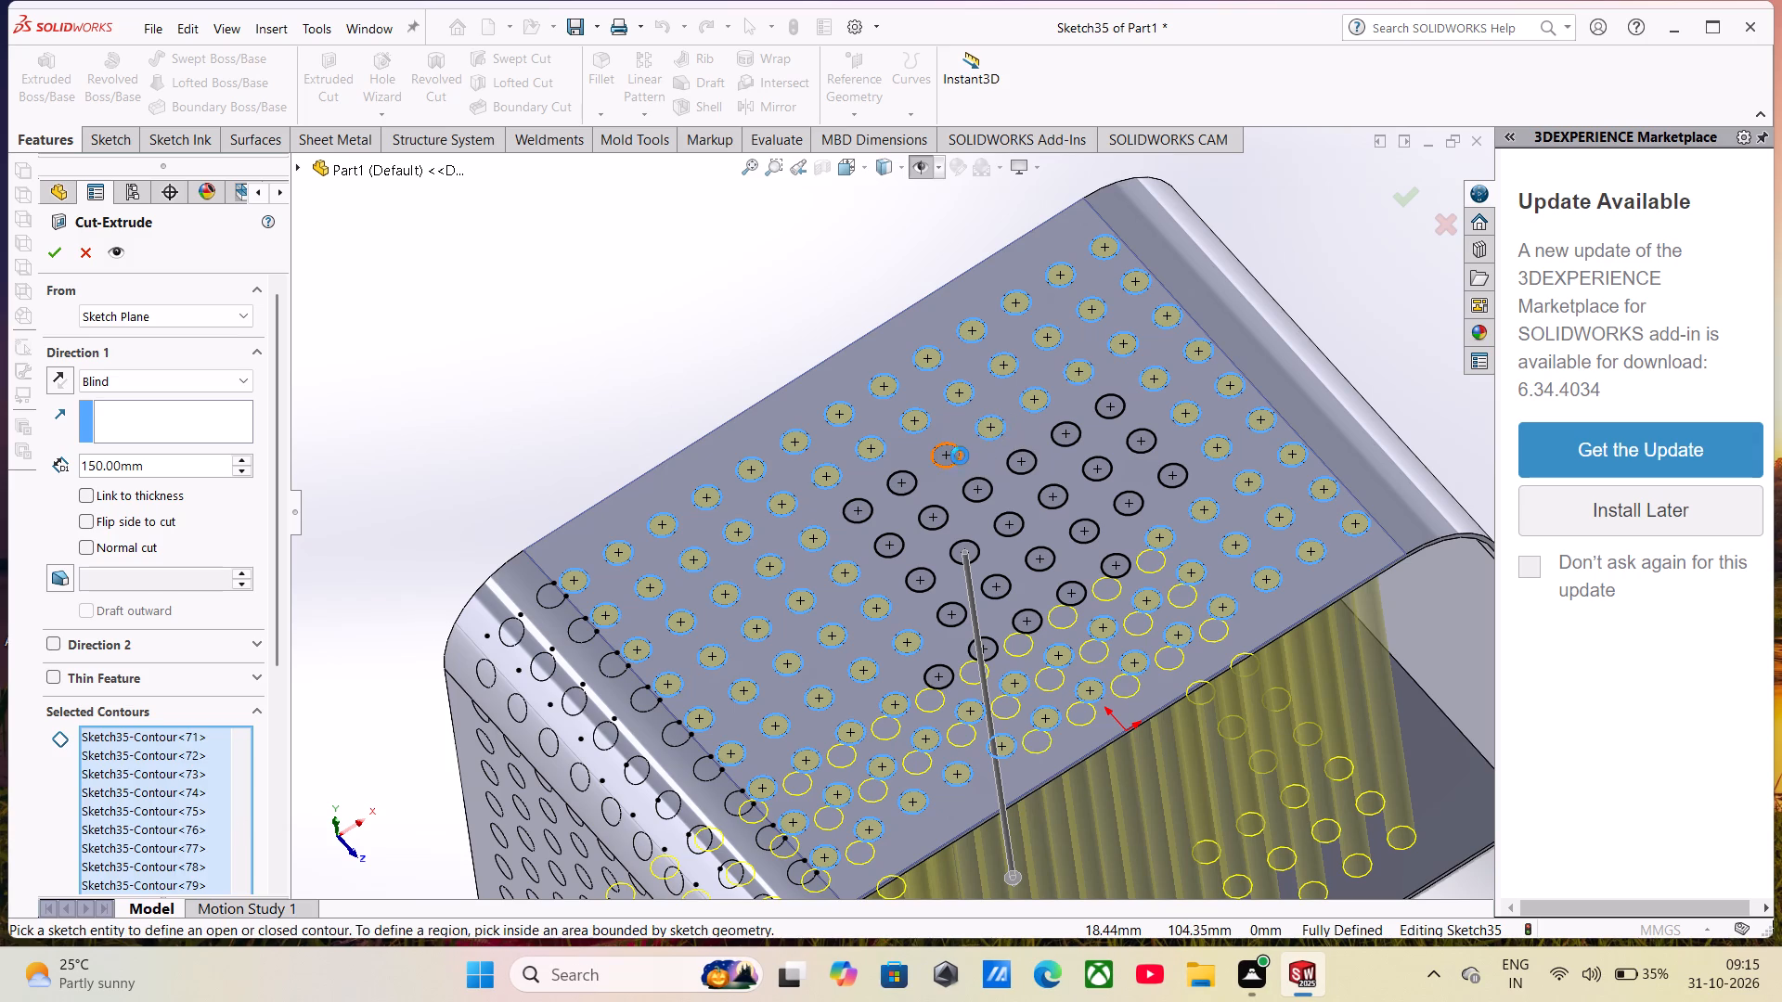
click(911, 489)
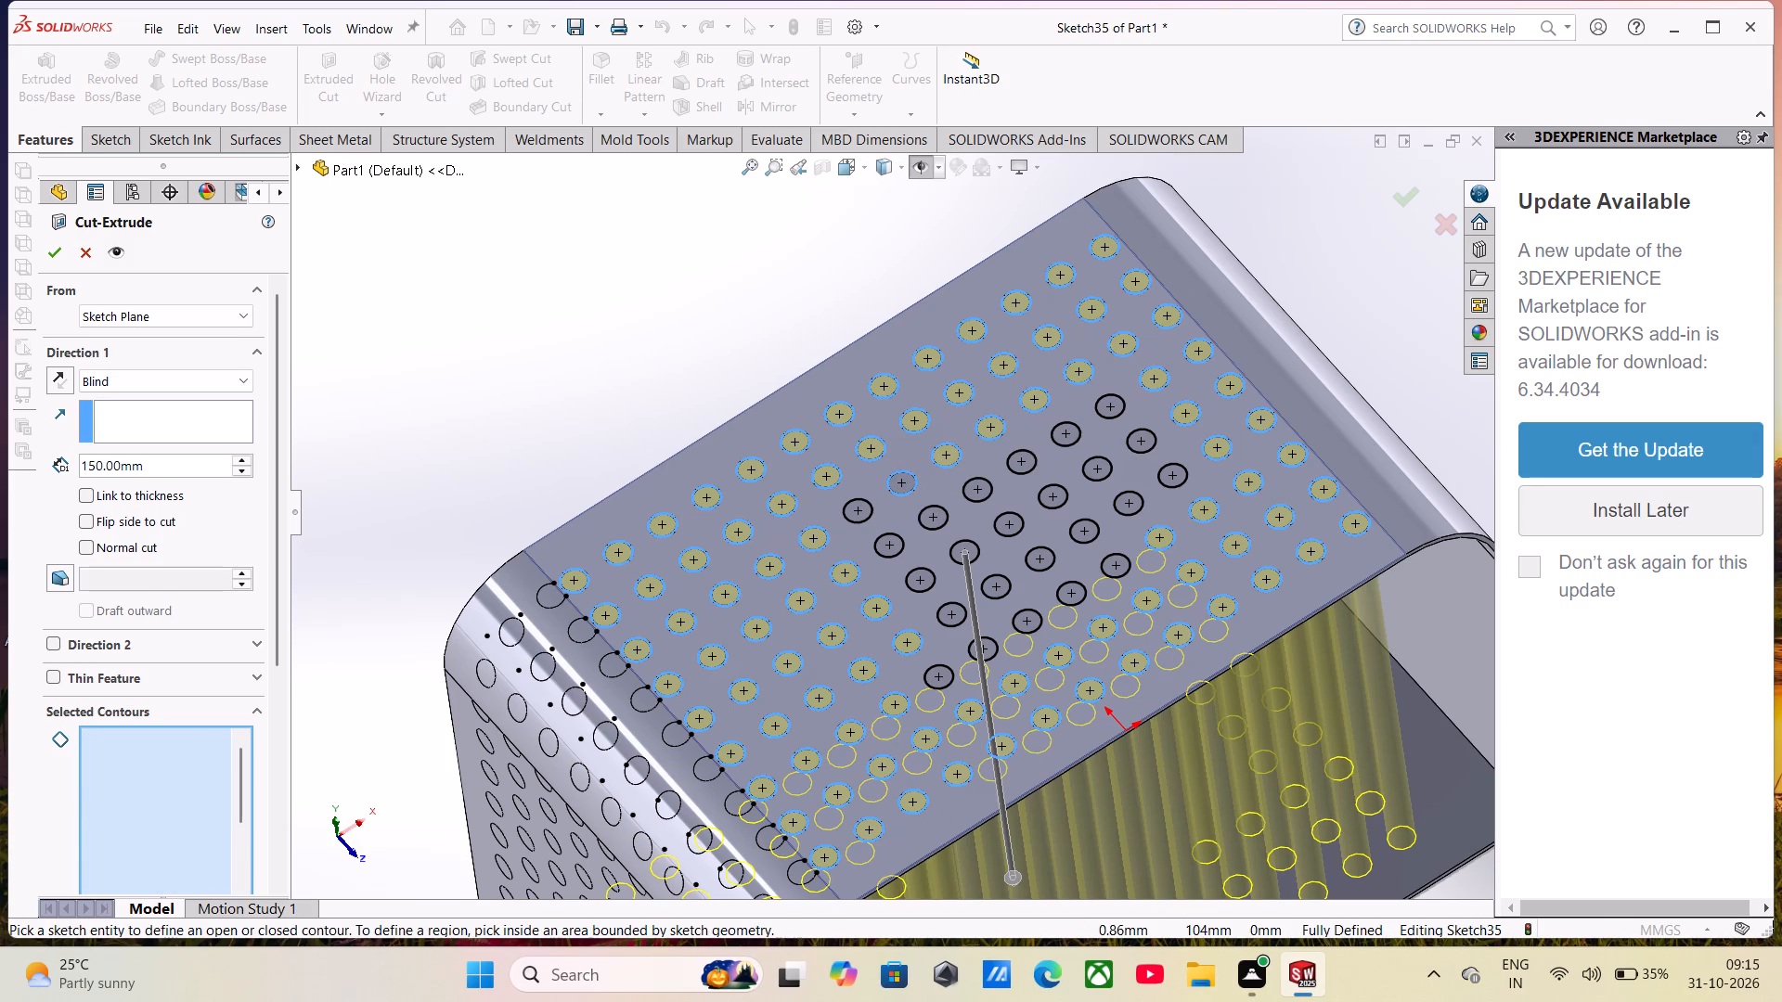
click(862, 501)
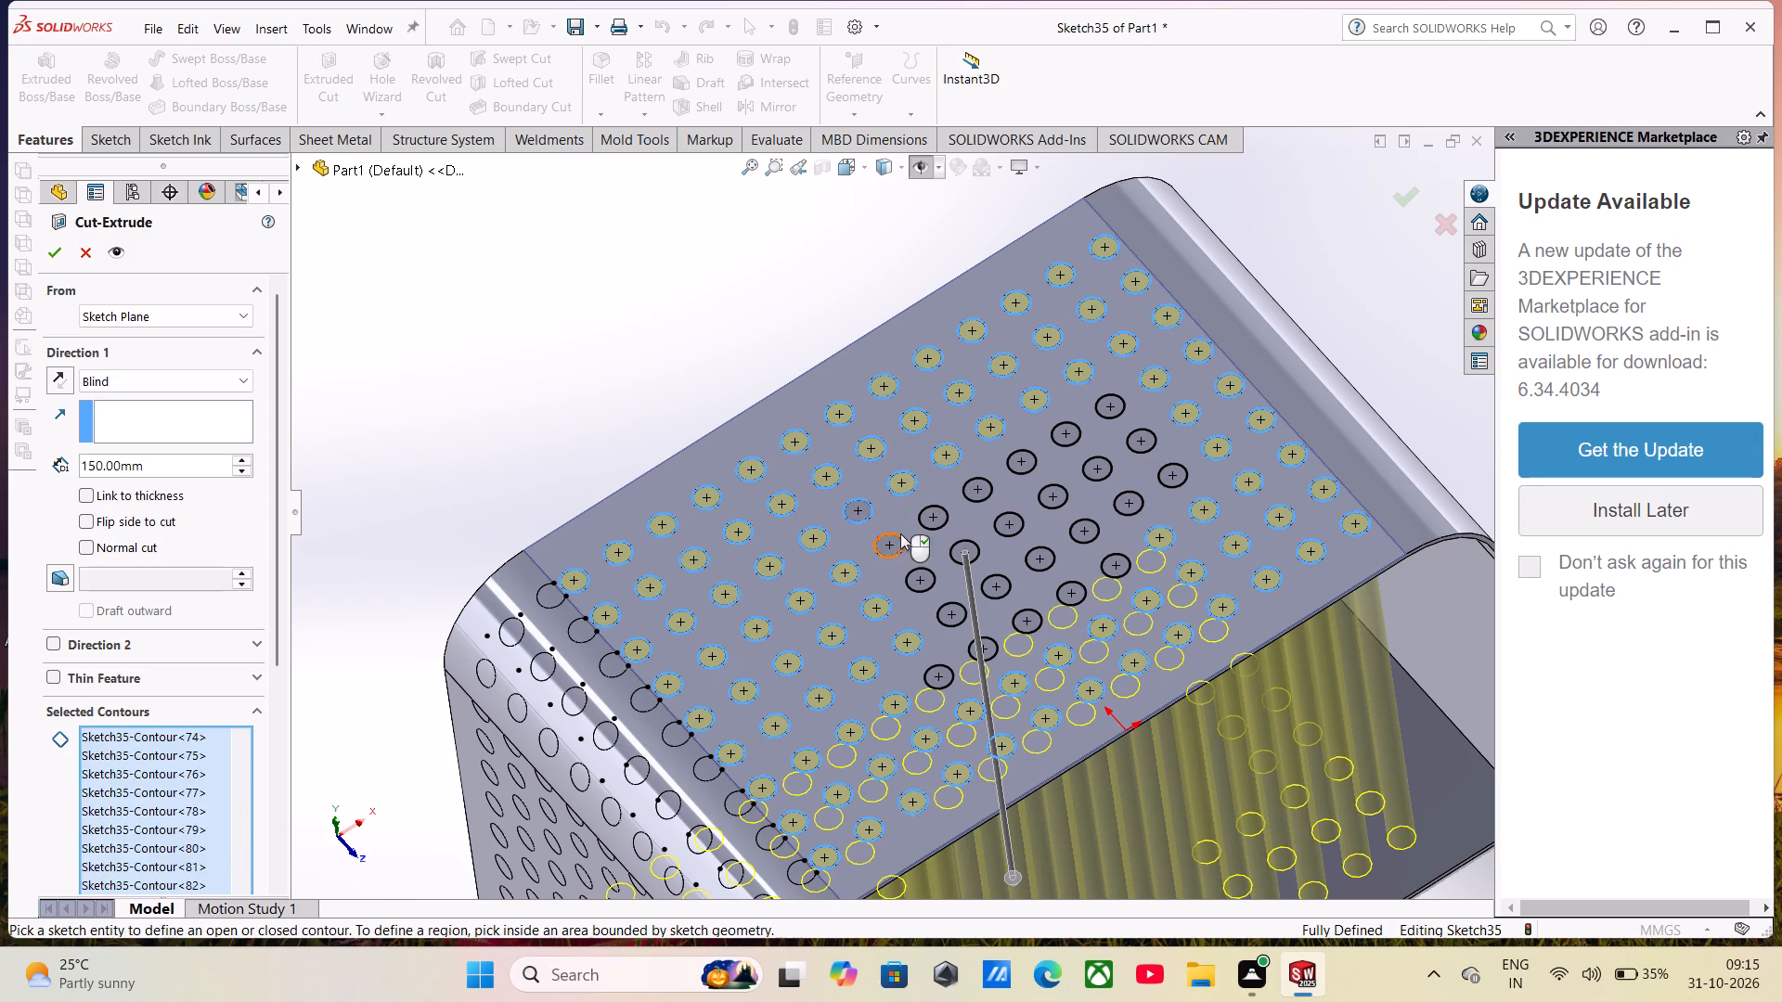
Add the remaining six circle contours of the fourth row from the edge opposite the origin to the cut.
click(900, 533)
click(945, 508)
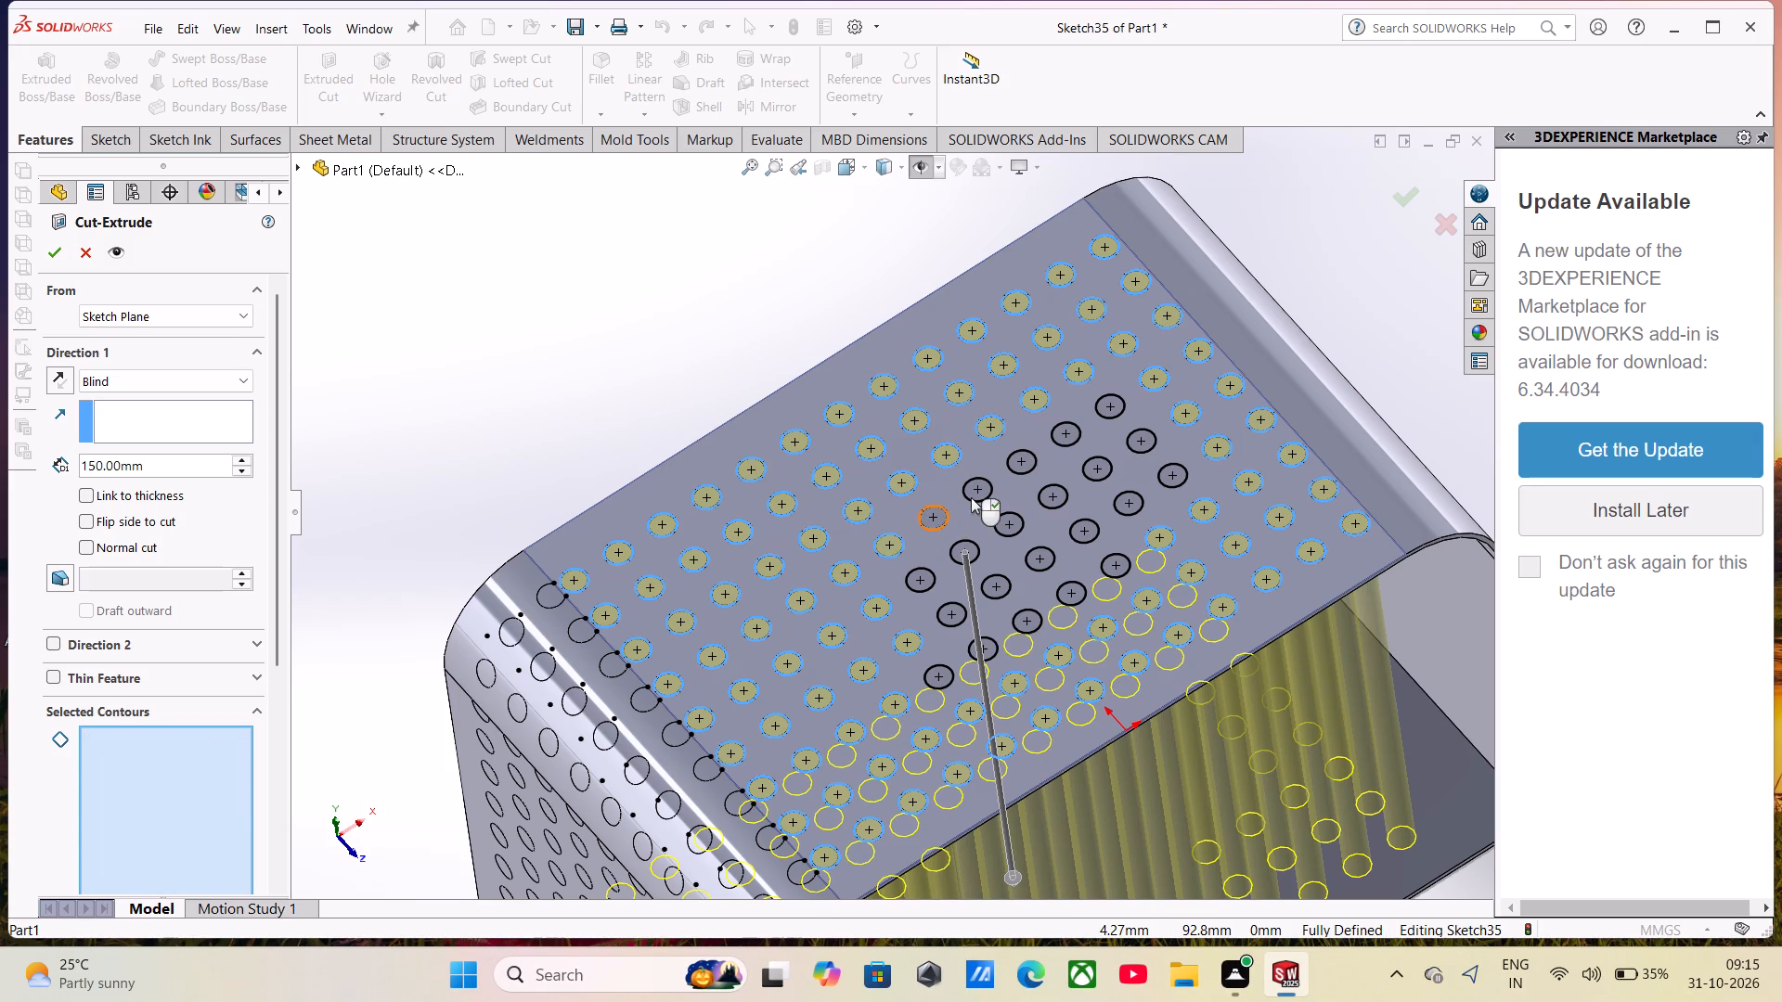
click(971, 497)
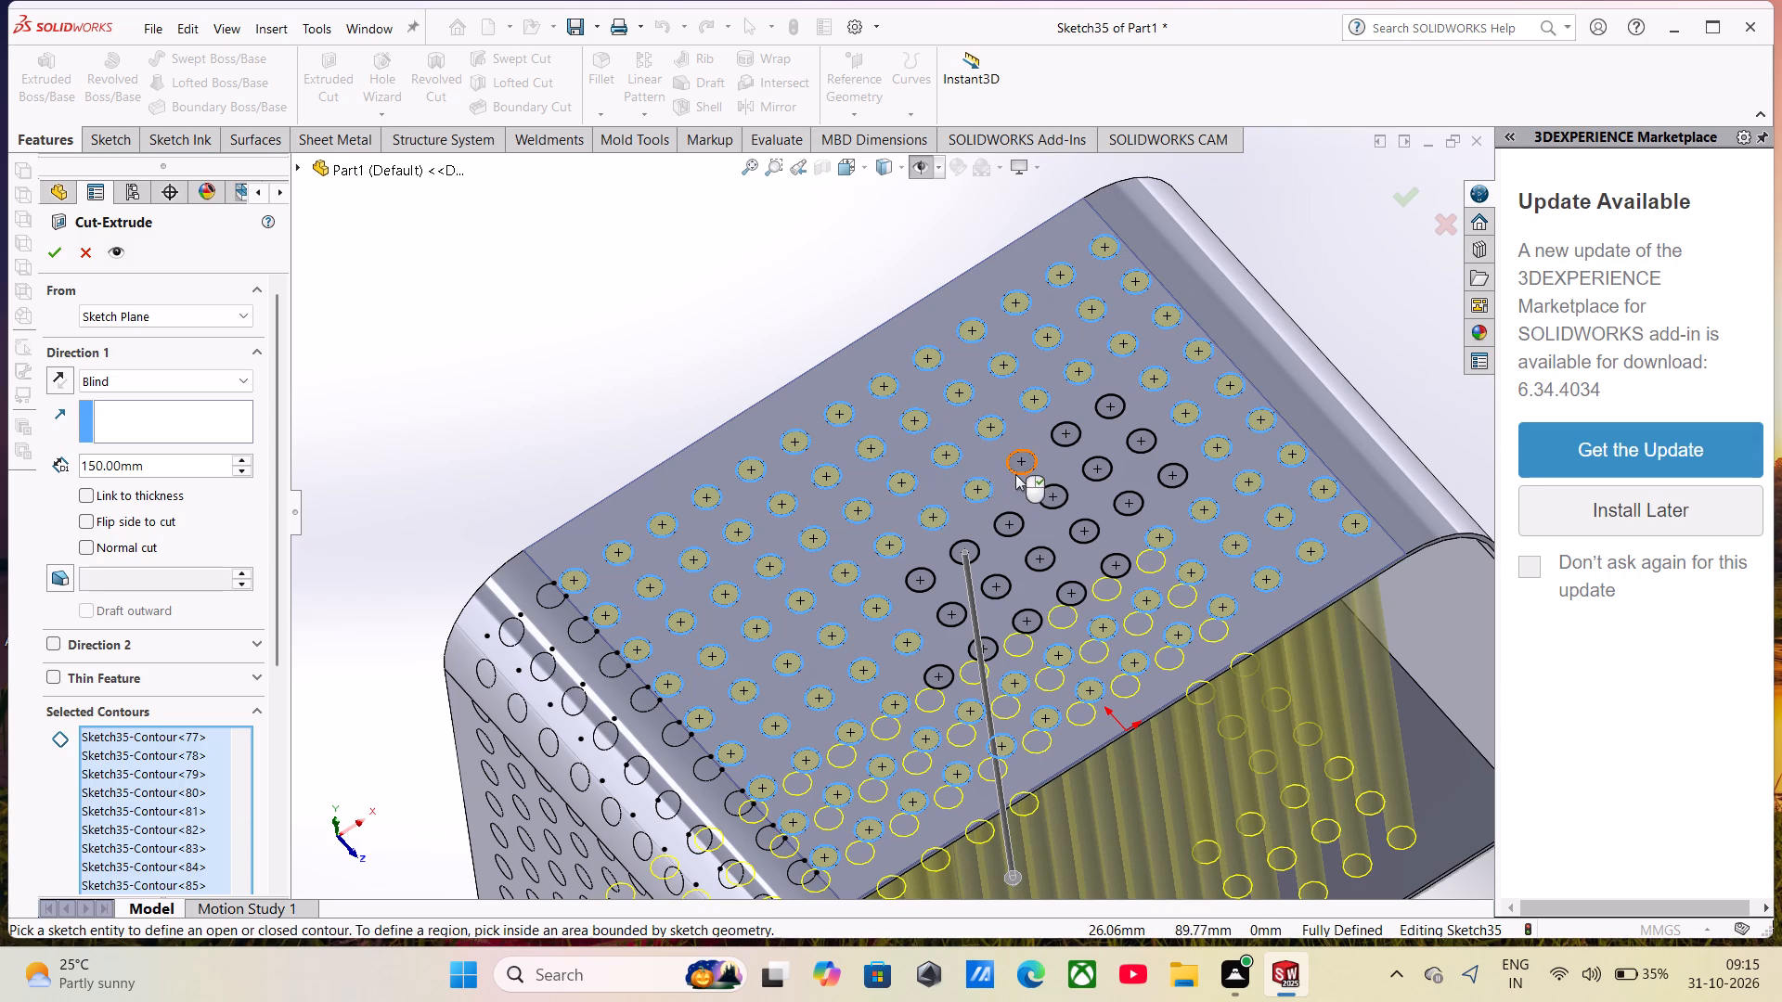
click(1015, 473)
click(1053, 438)
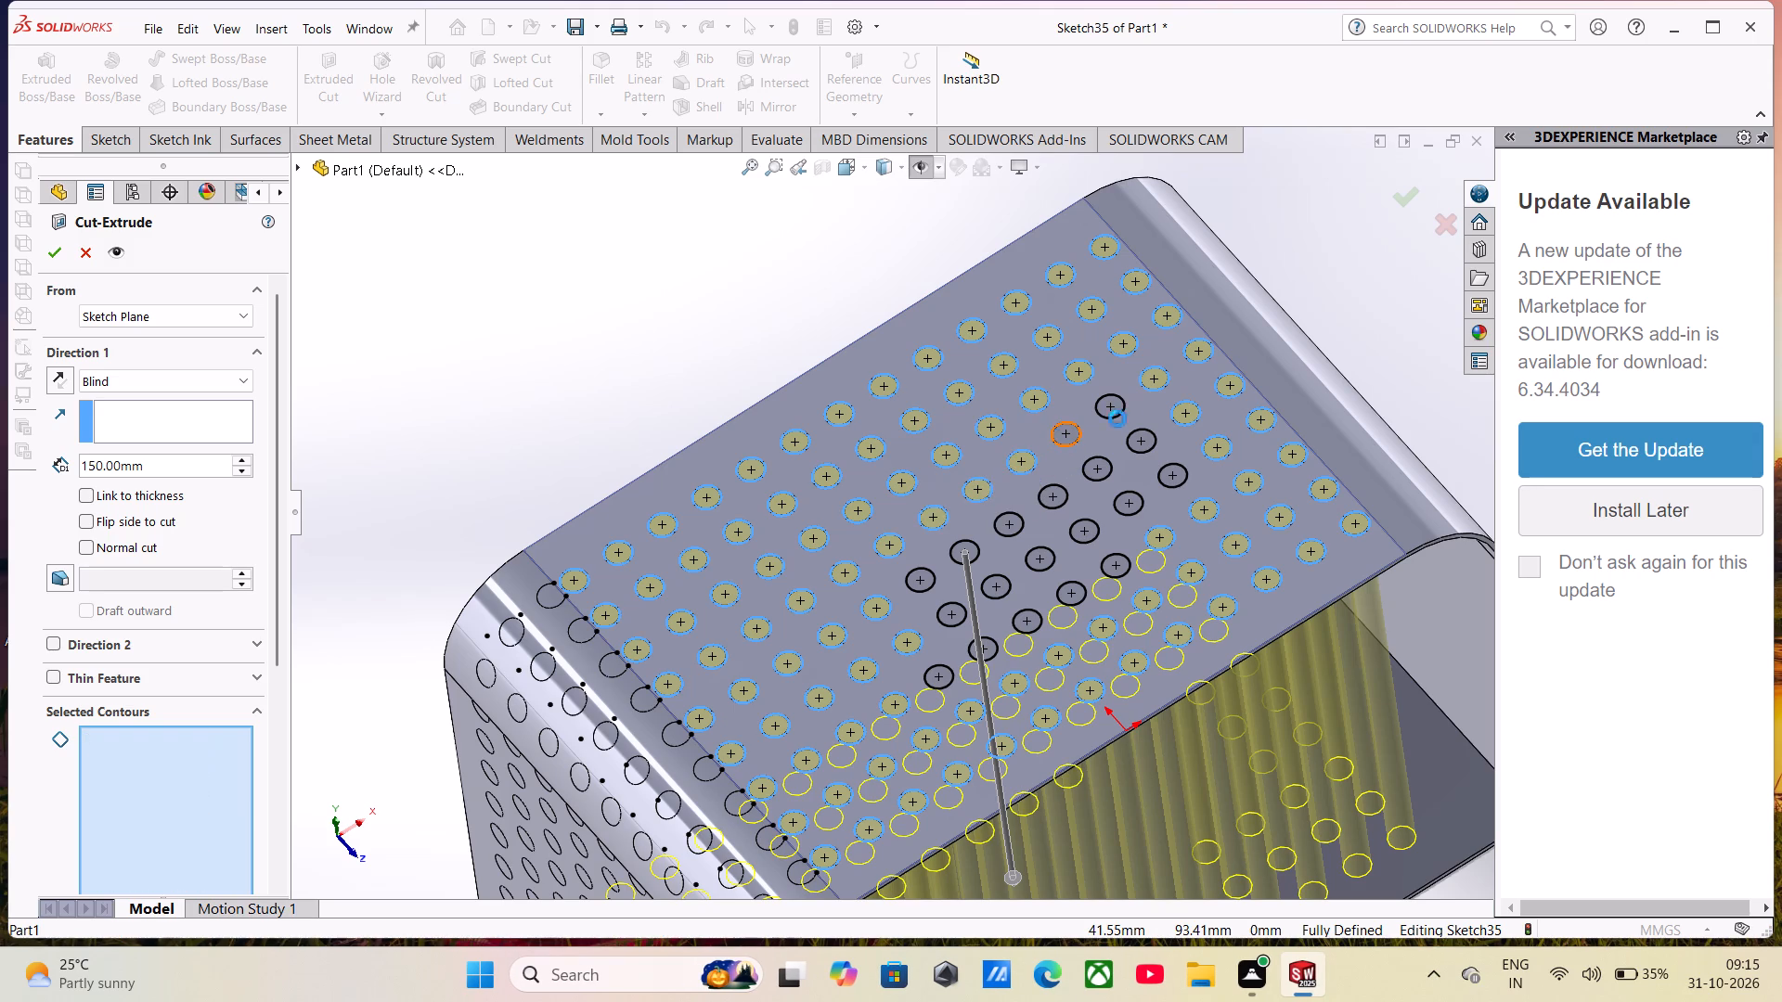
click(1124, 416)
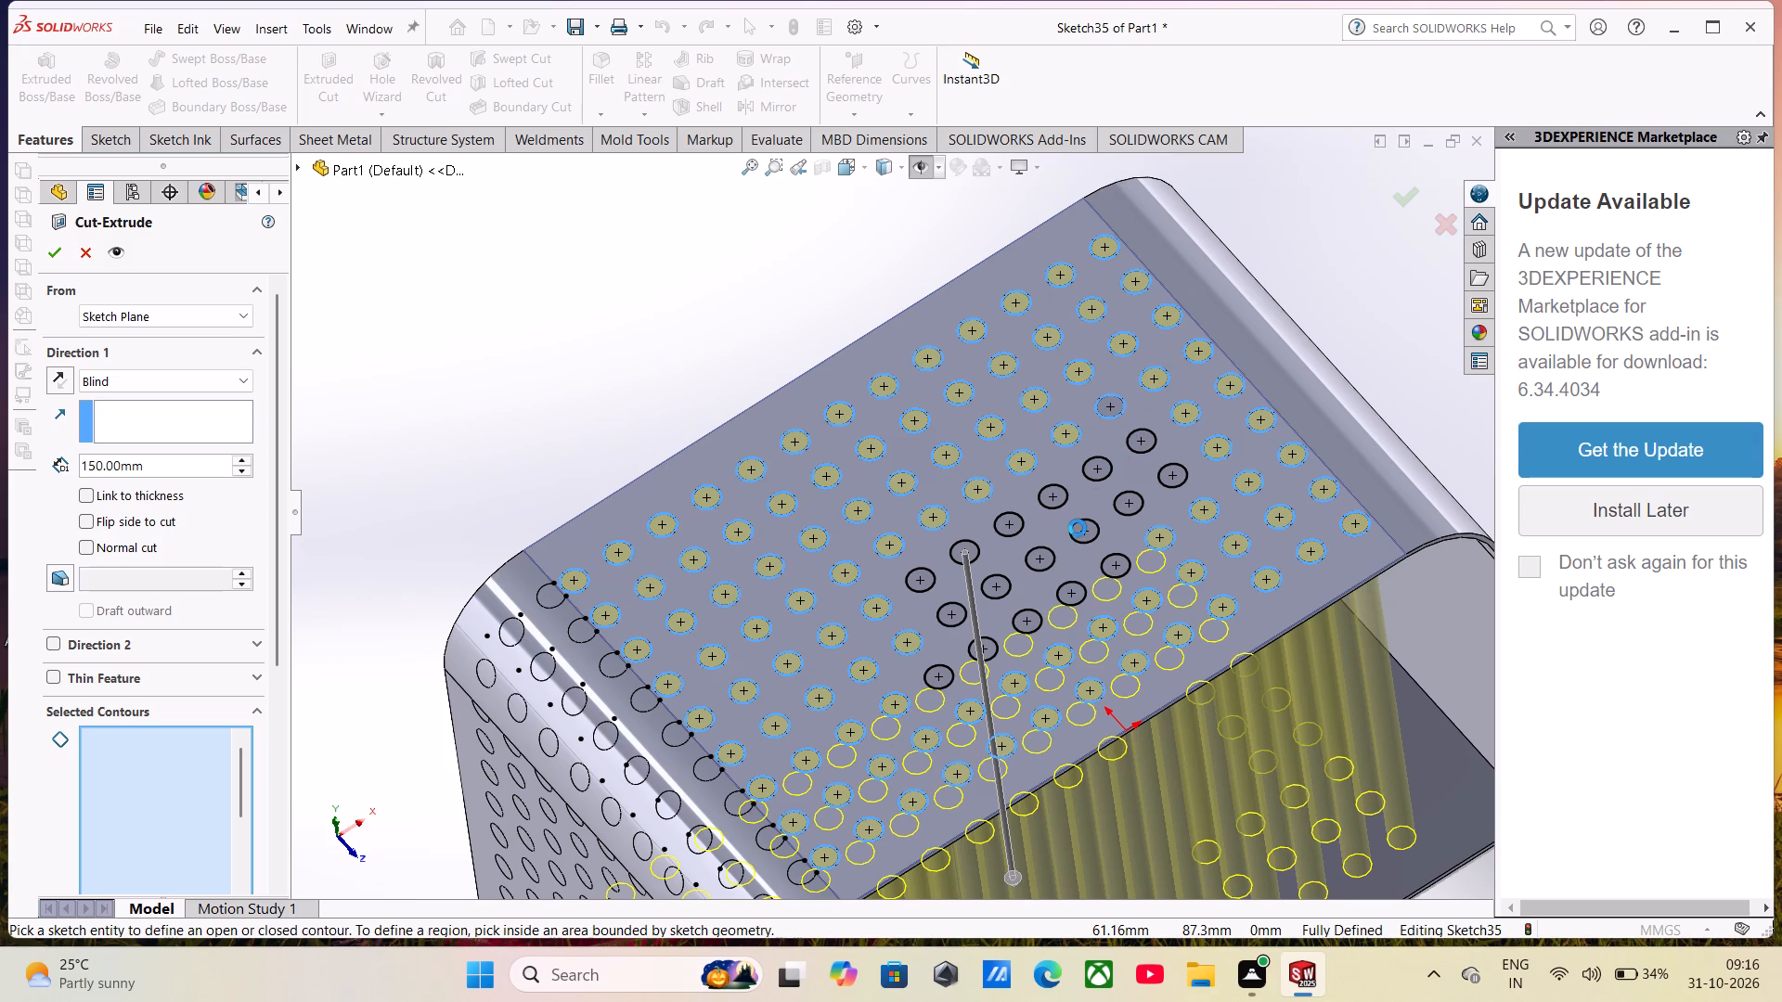
Add two adjacent fifth-row contours beside the finished columns farthest from the patterned bend to the cut.
scroll(1071, 541, down, 2)
scroll(1070, 546, up, 3)
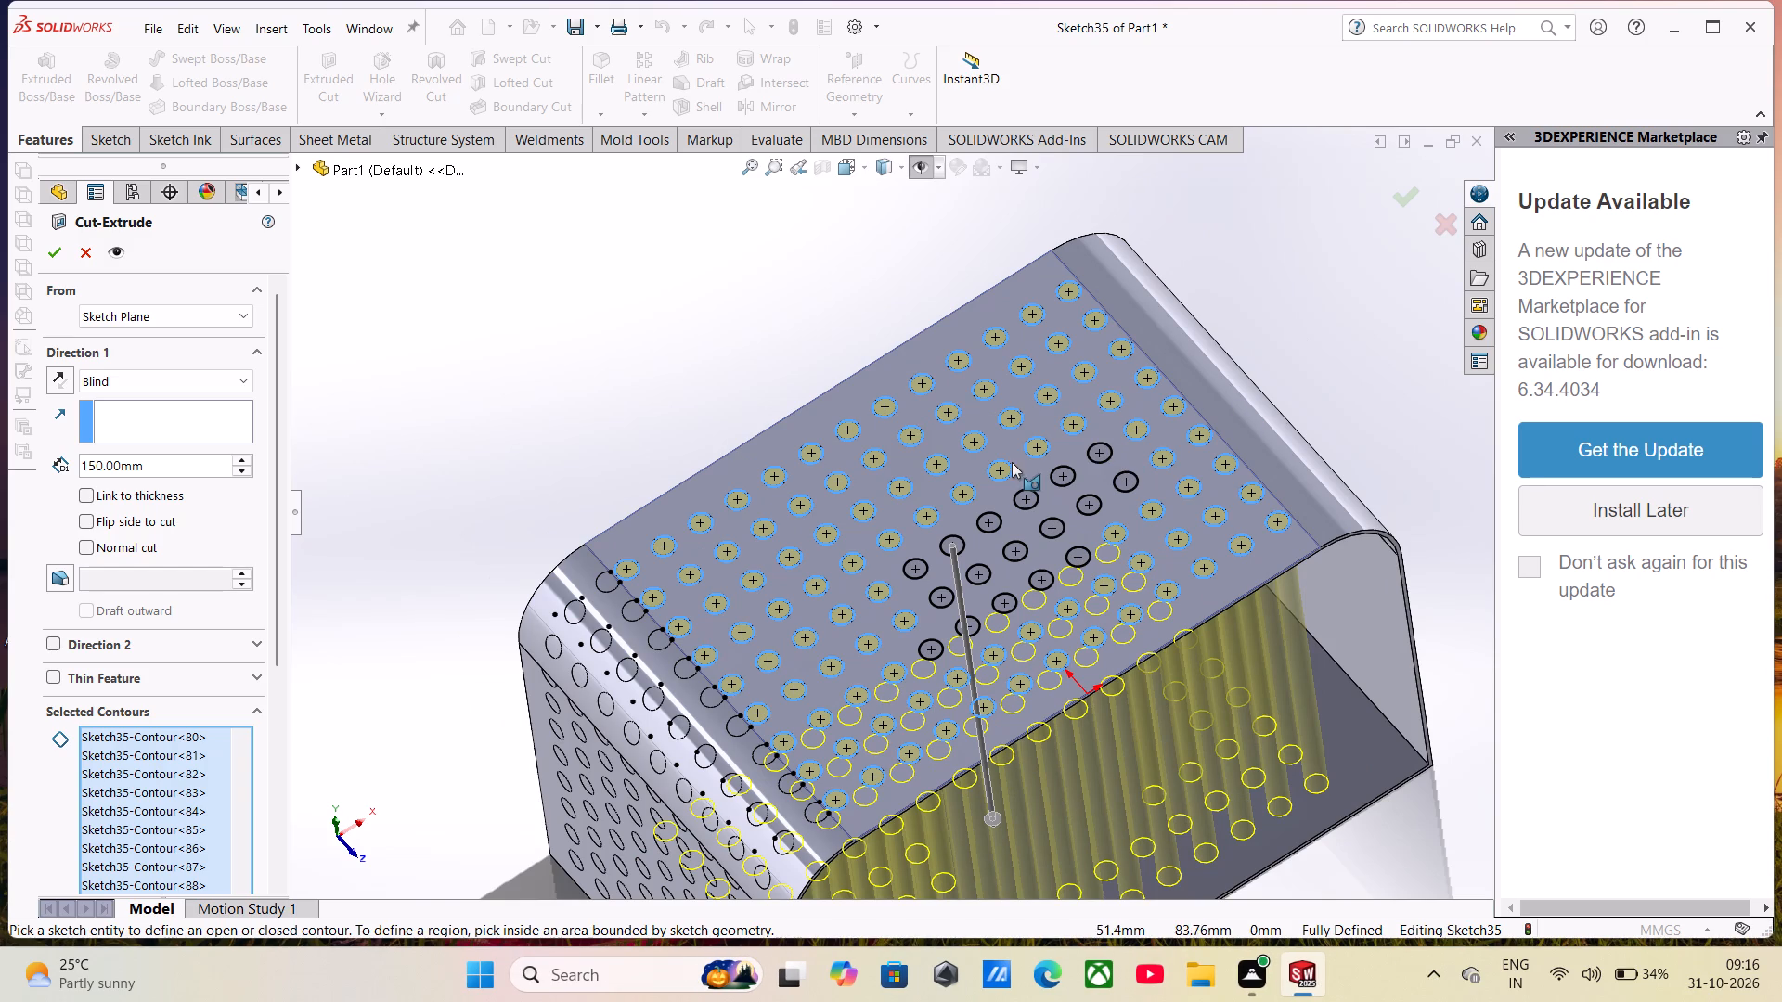
click(1104, 464)
scroll(834, 700, up, 3)
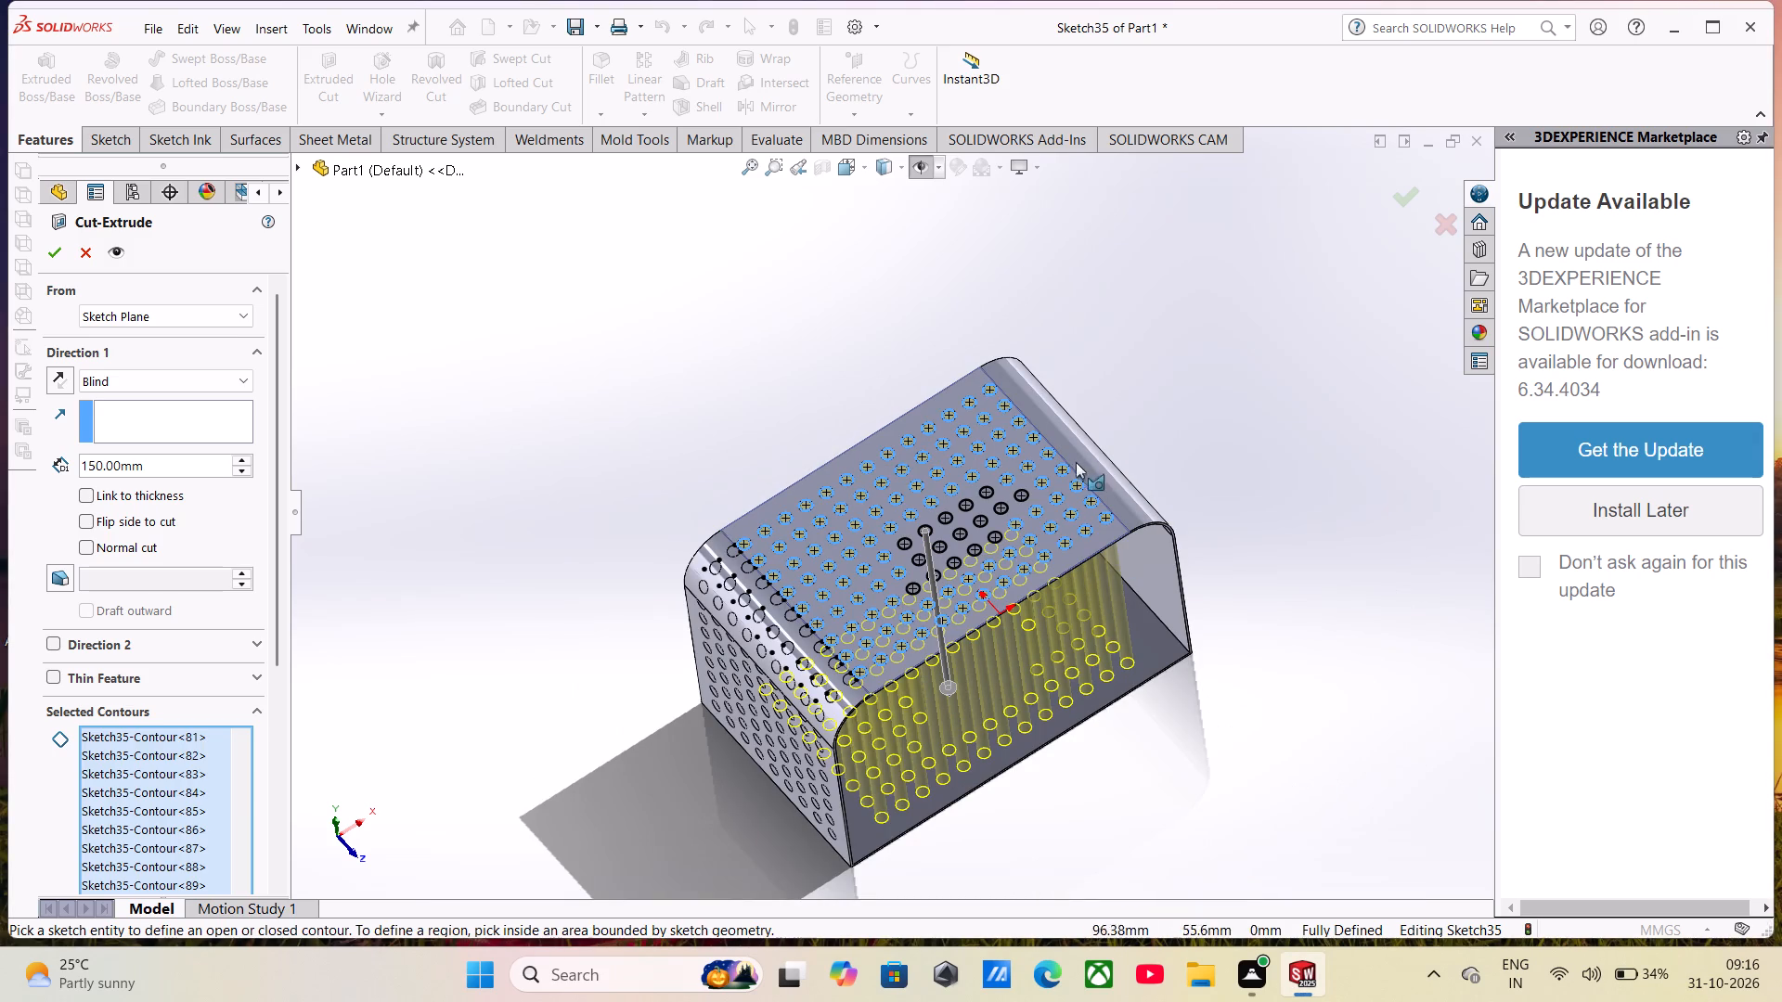
scroll(980, 484, down, 5)
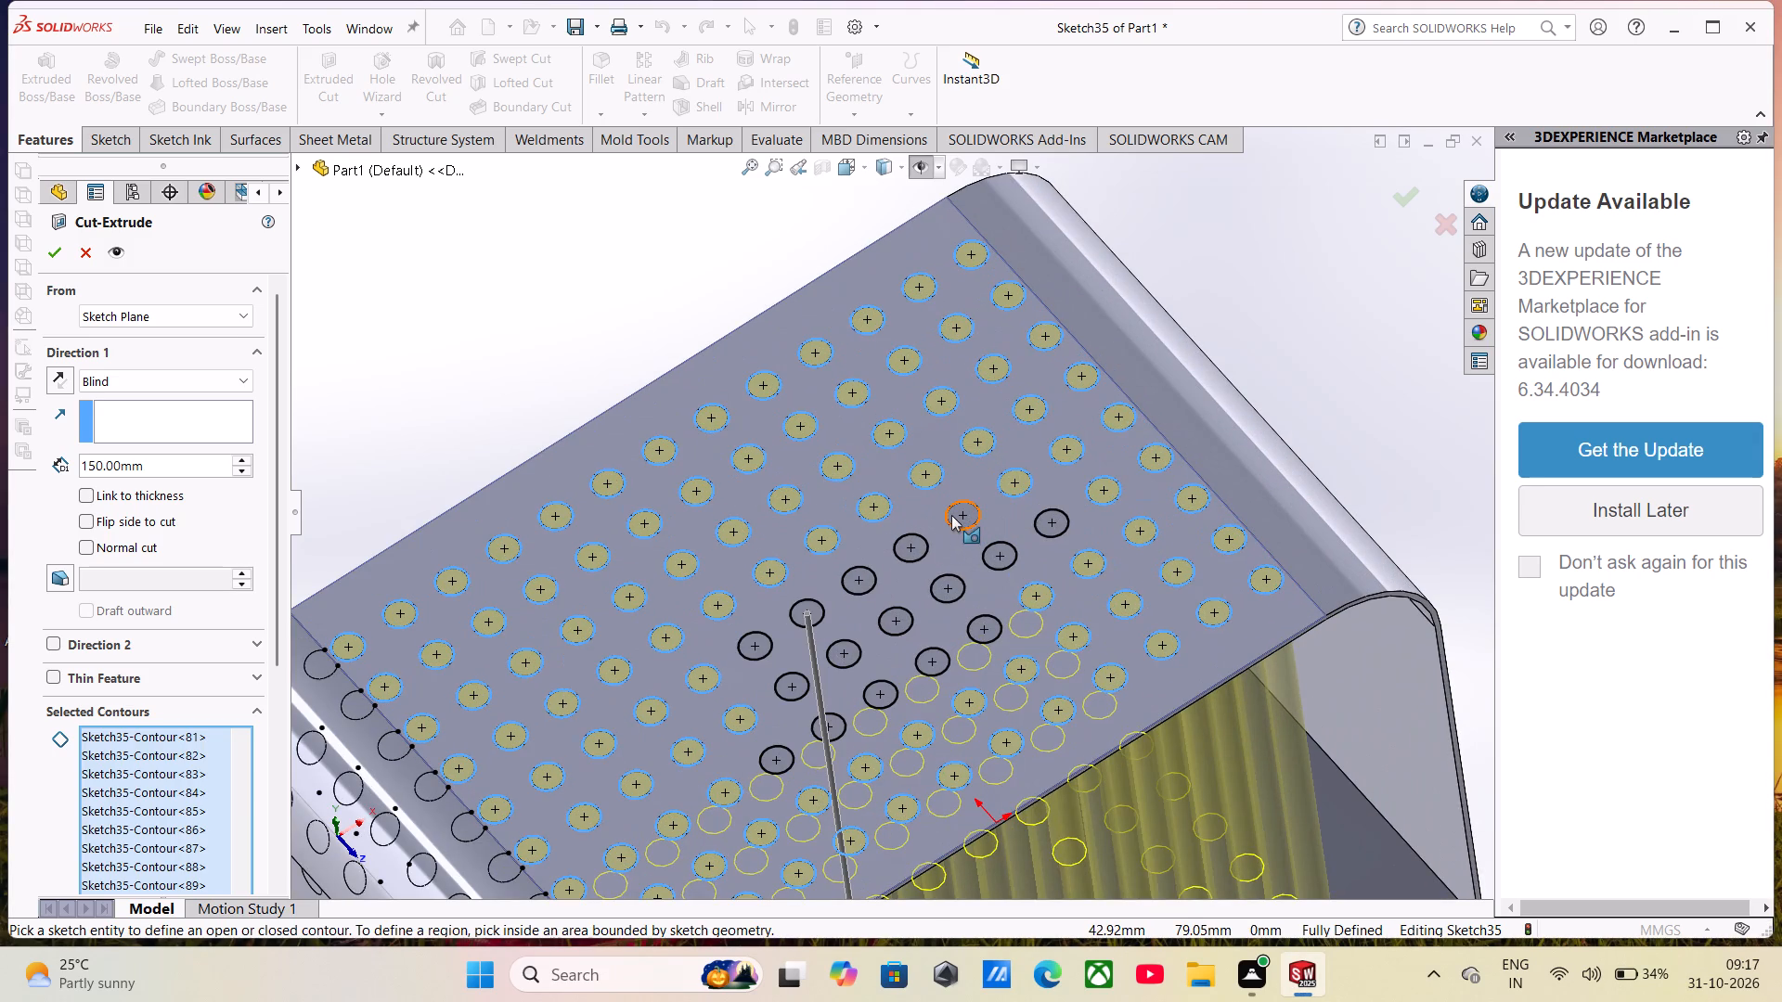
click(951, 515)
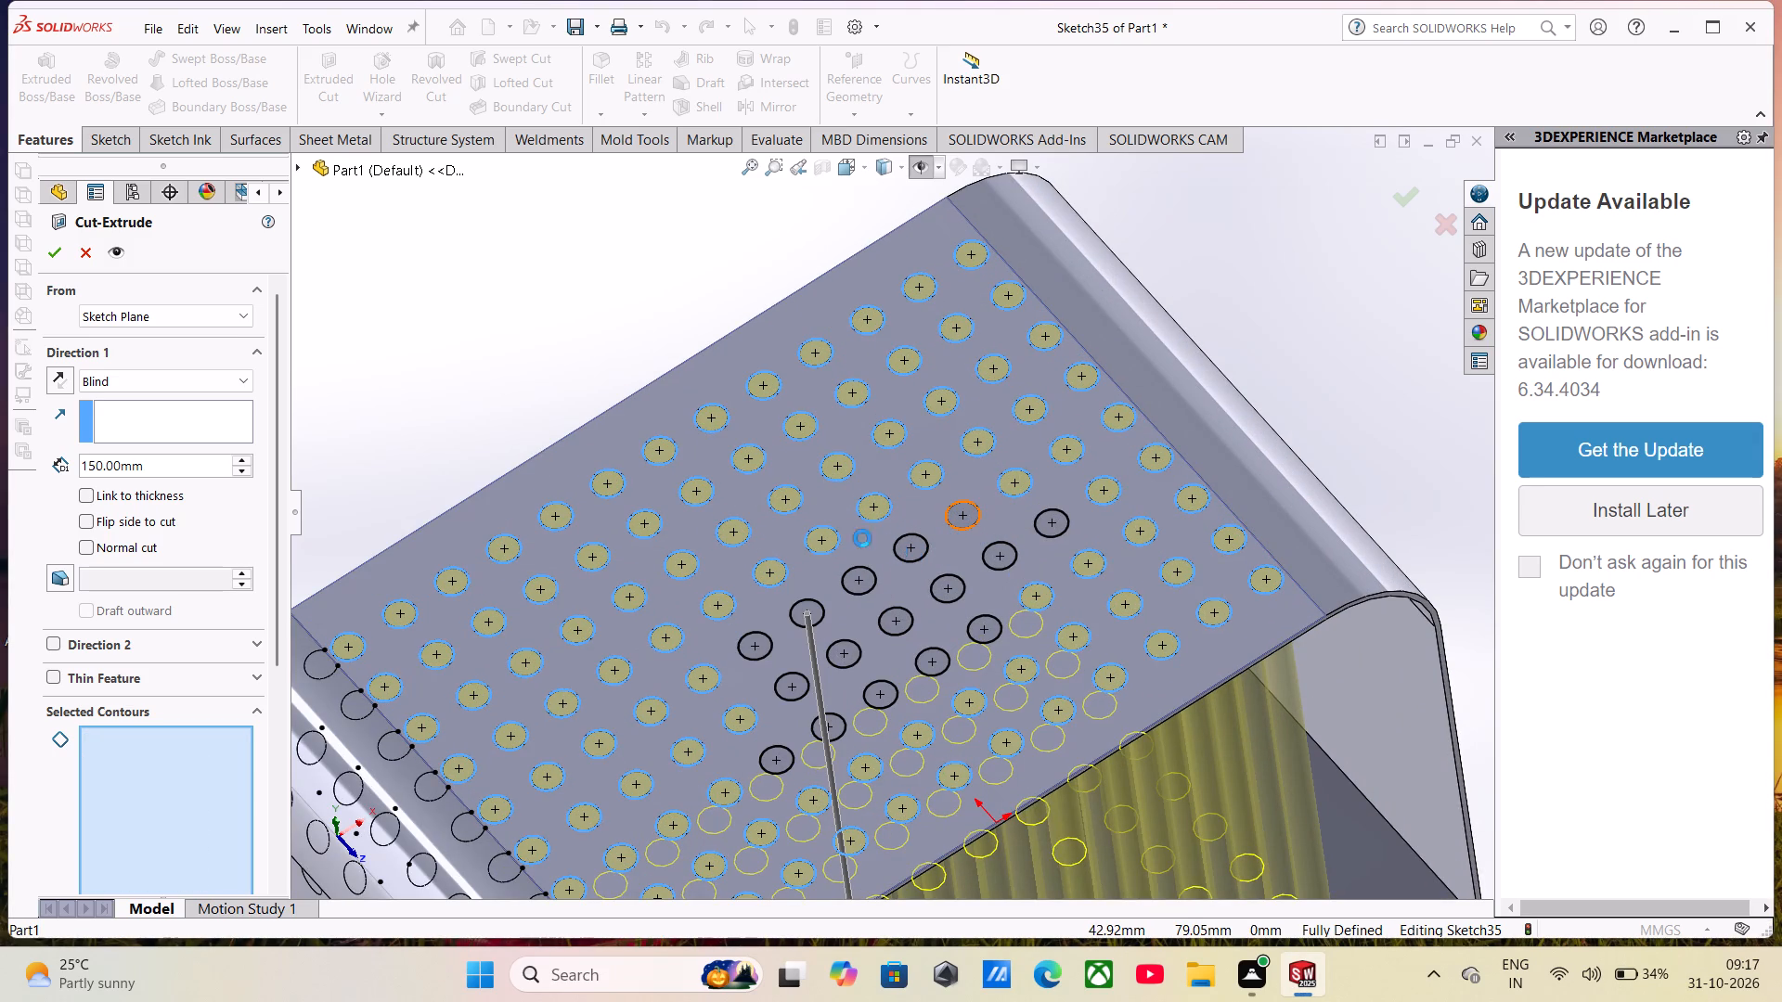
Extend the blind cut depth to 263 mm, through the cover's opposite face, and complete the Cut-Extrude.
scroll(228, 738, down, 6)
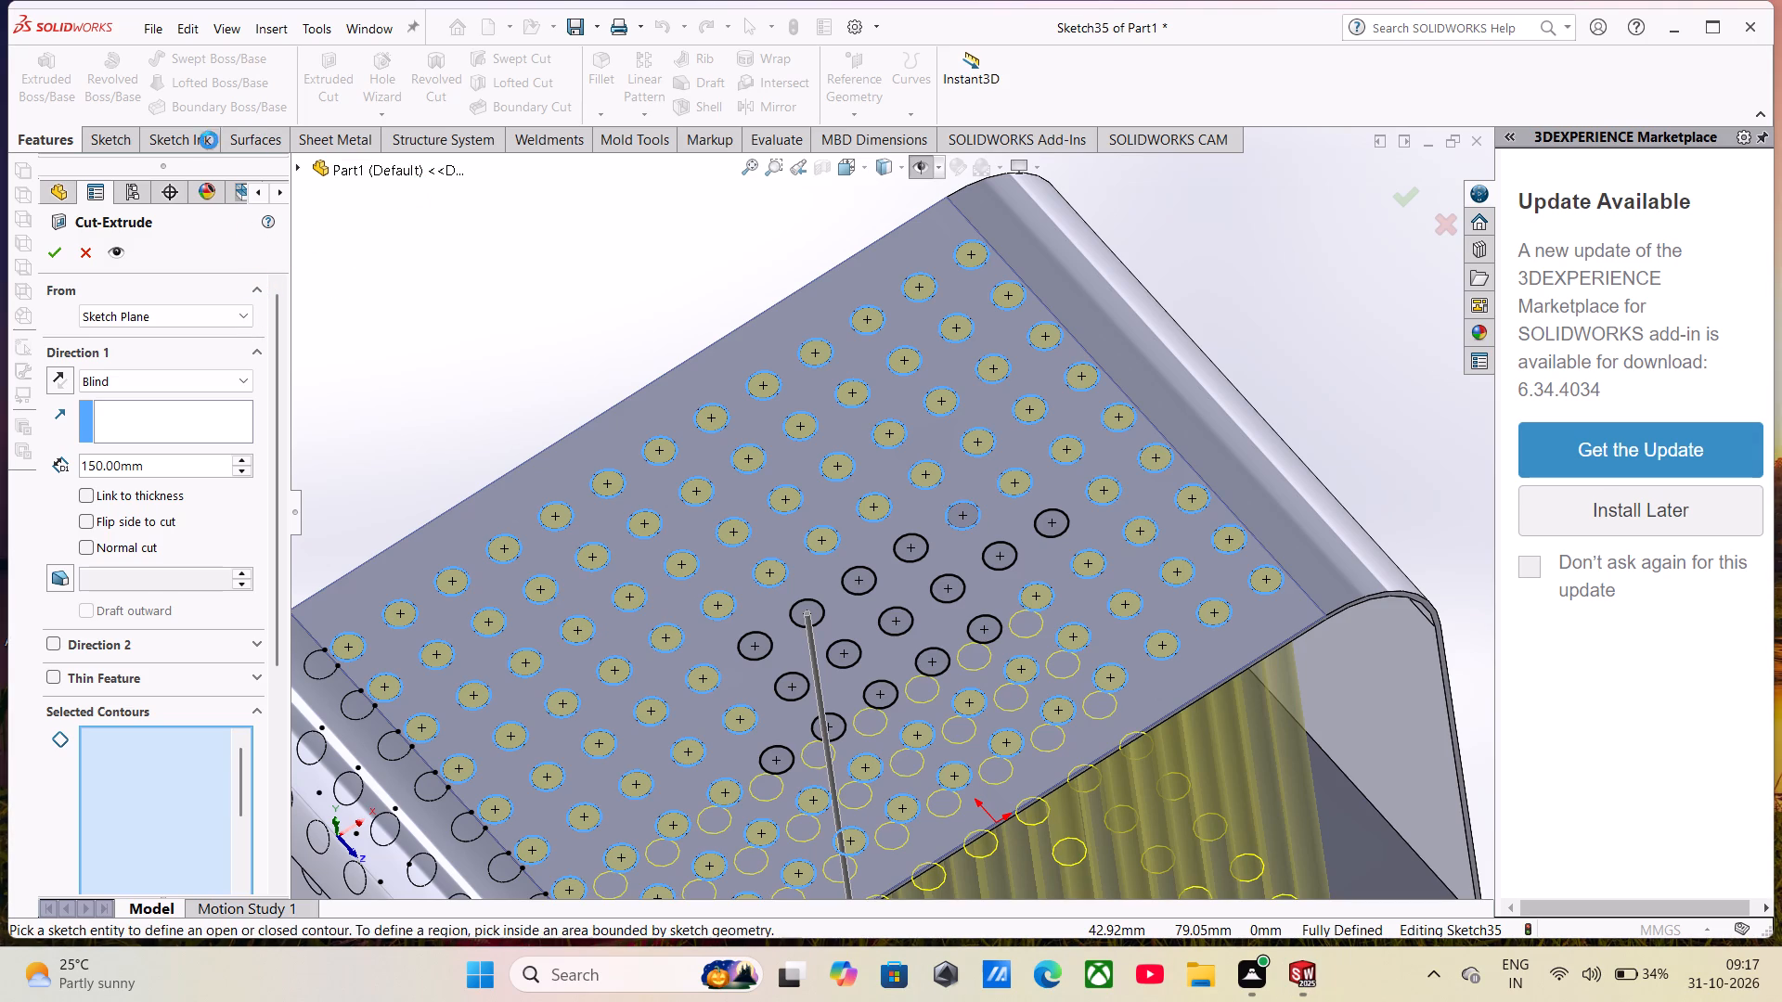
scroll(562, 598, up, 5)
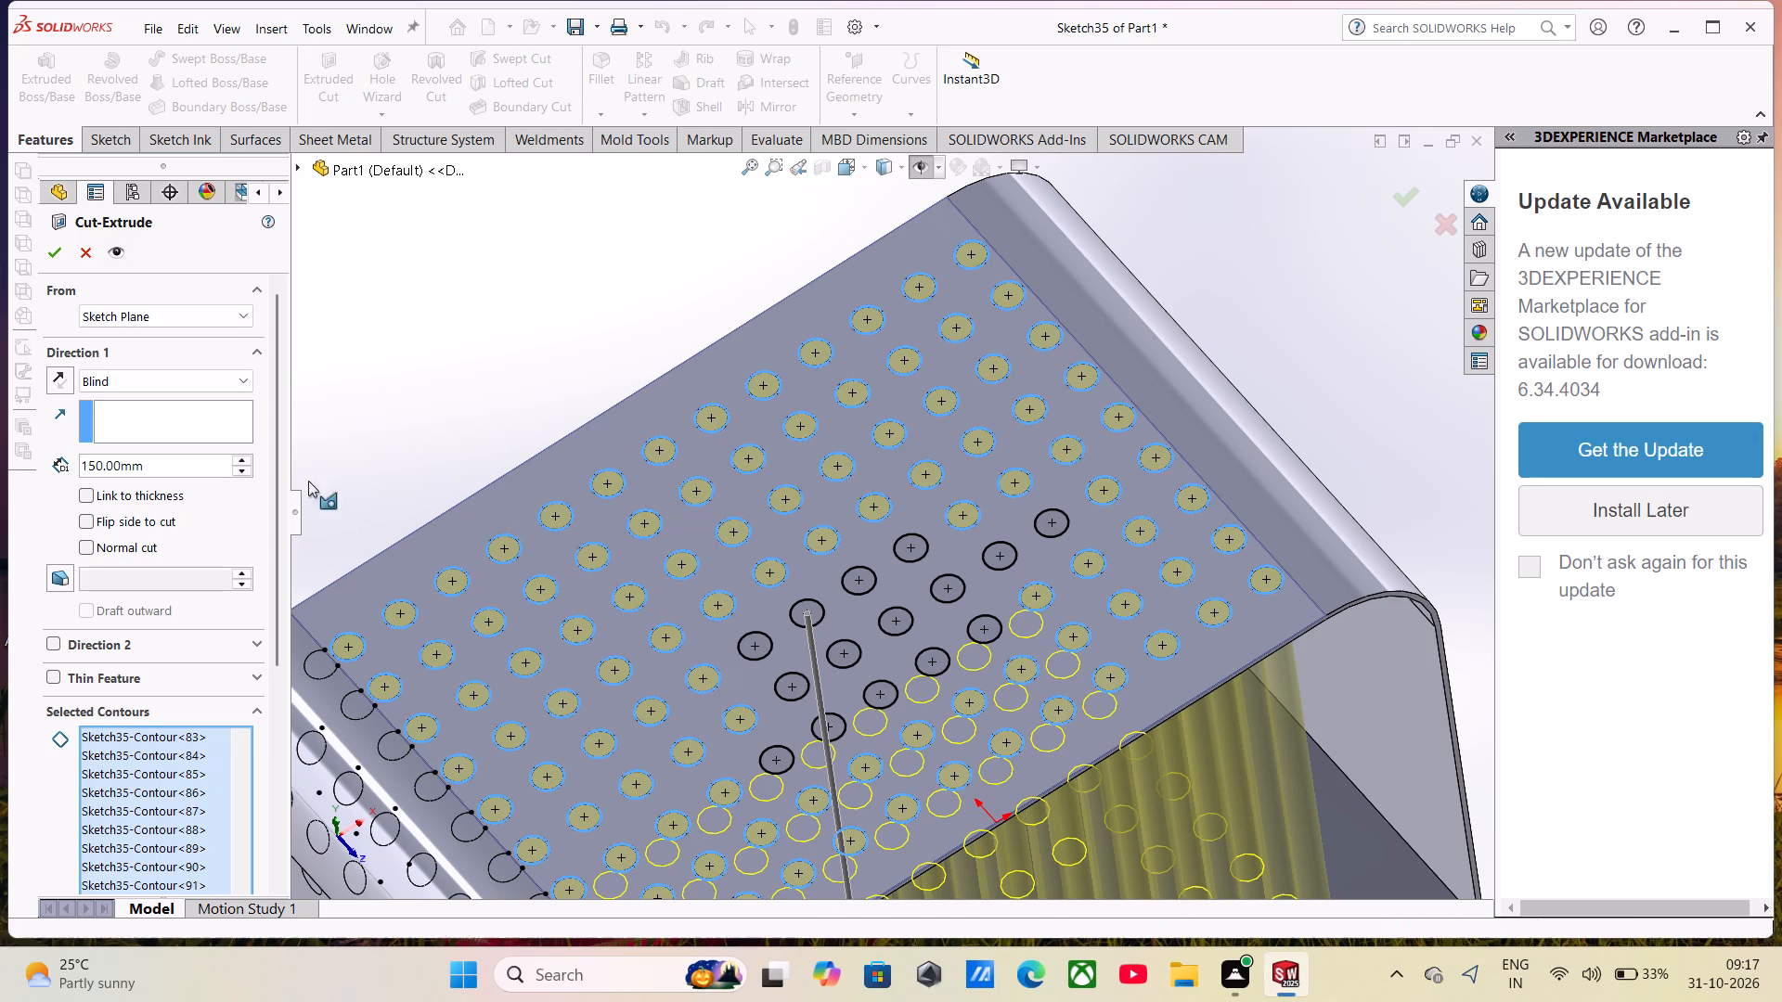
click(242, 457)
click(242, 457)
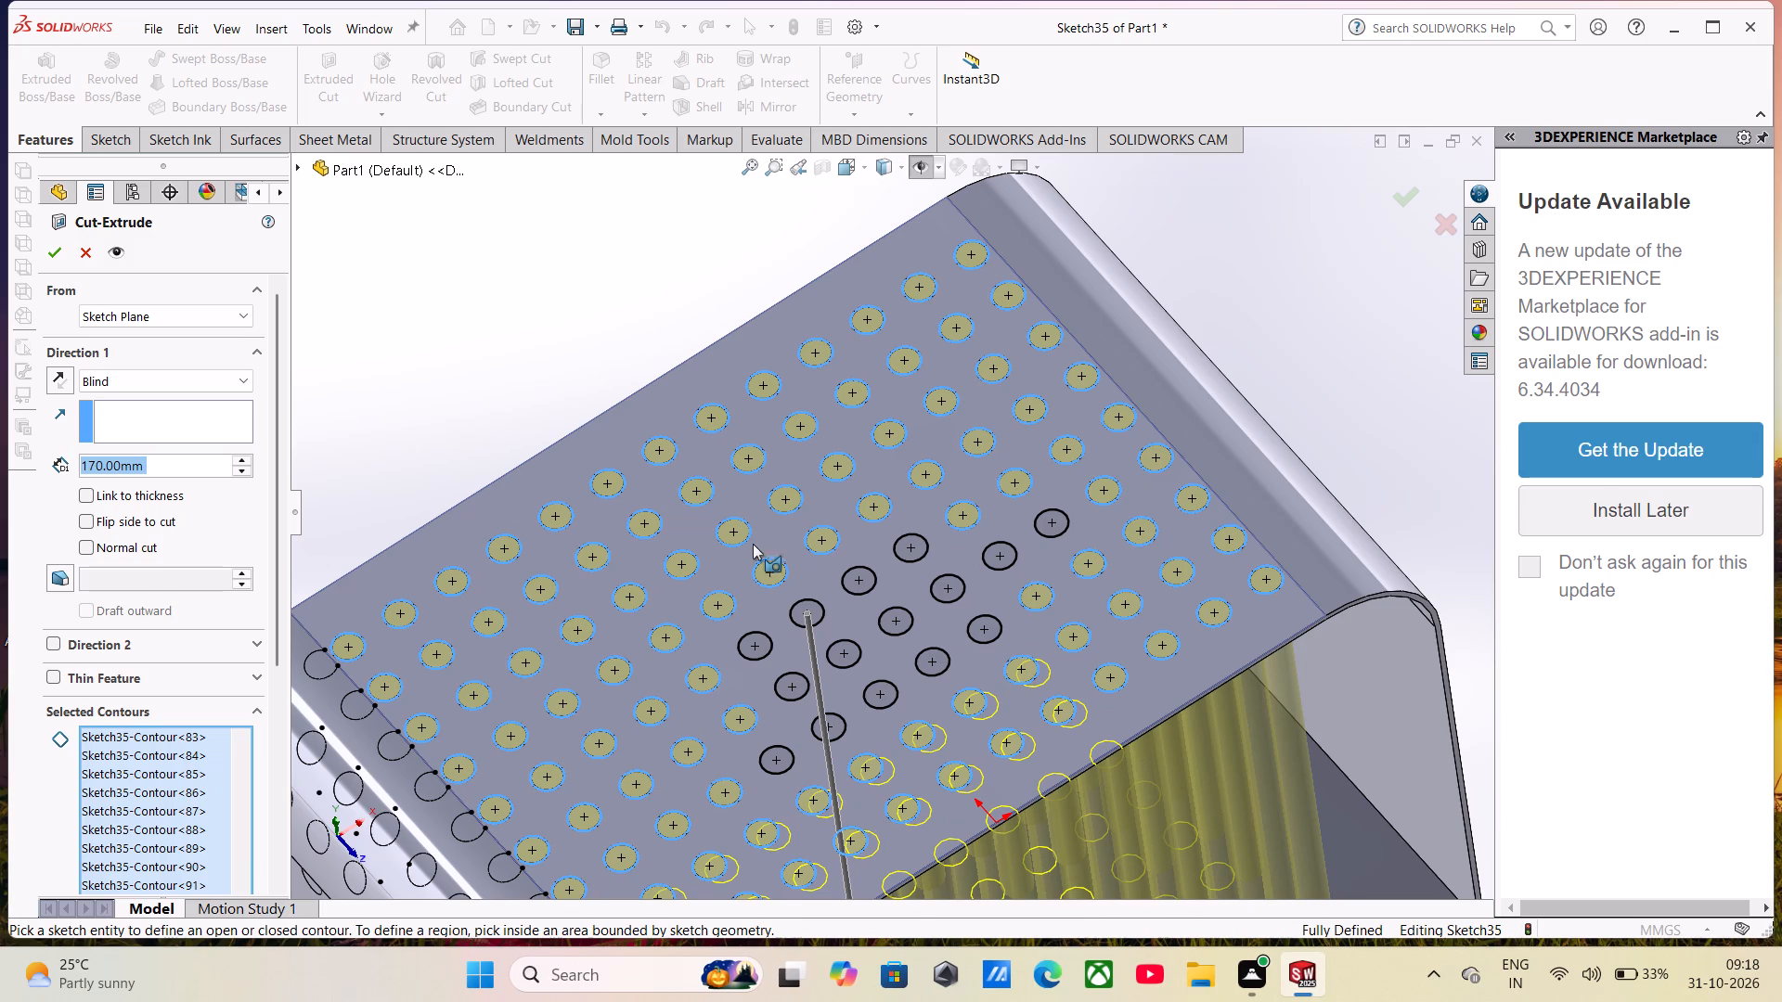
scroll(839, 529, down, 6)
scroll(846, 534, up, 15)
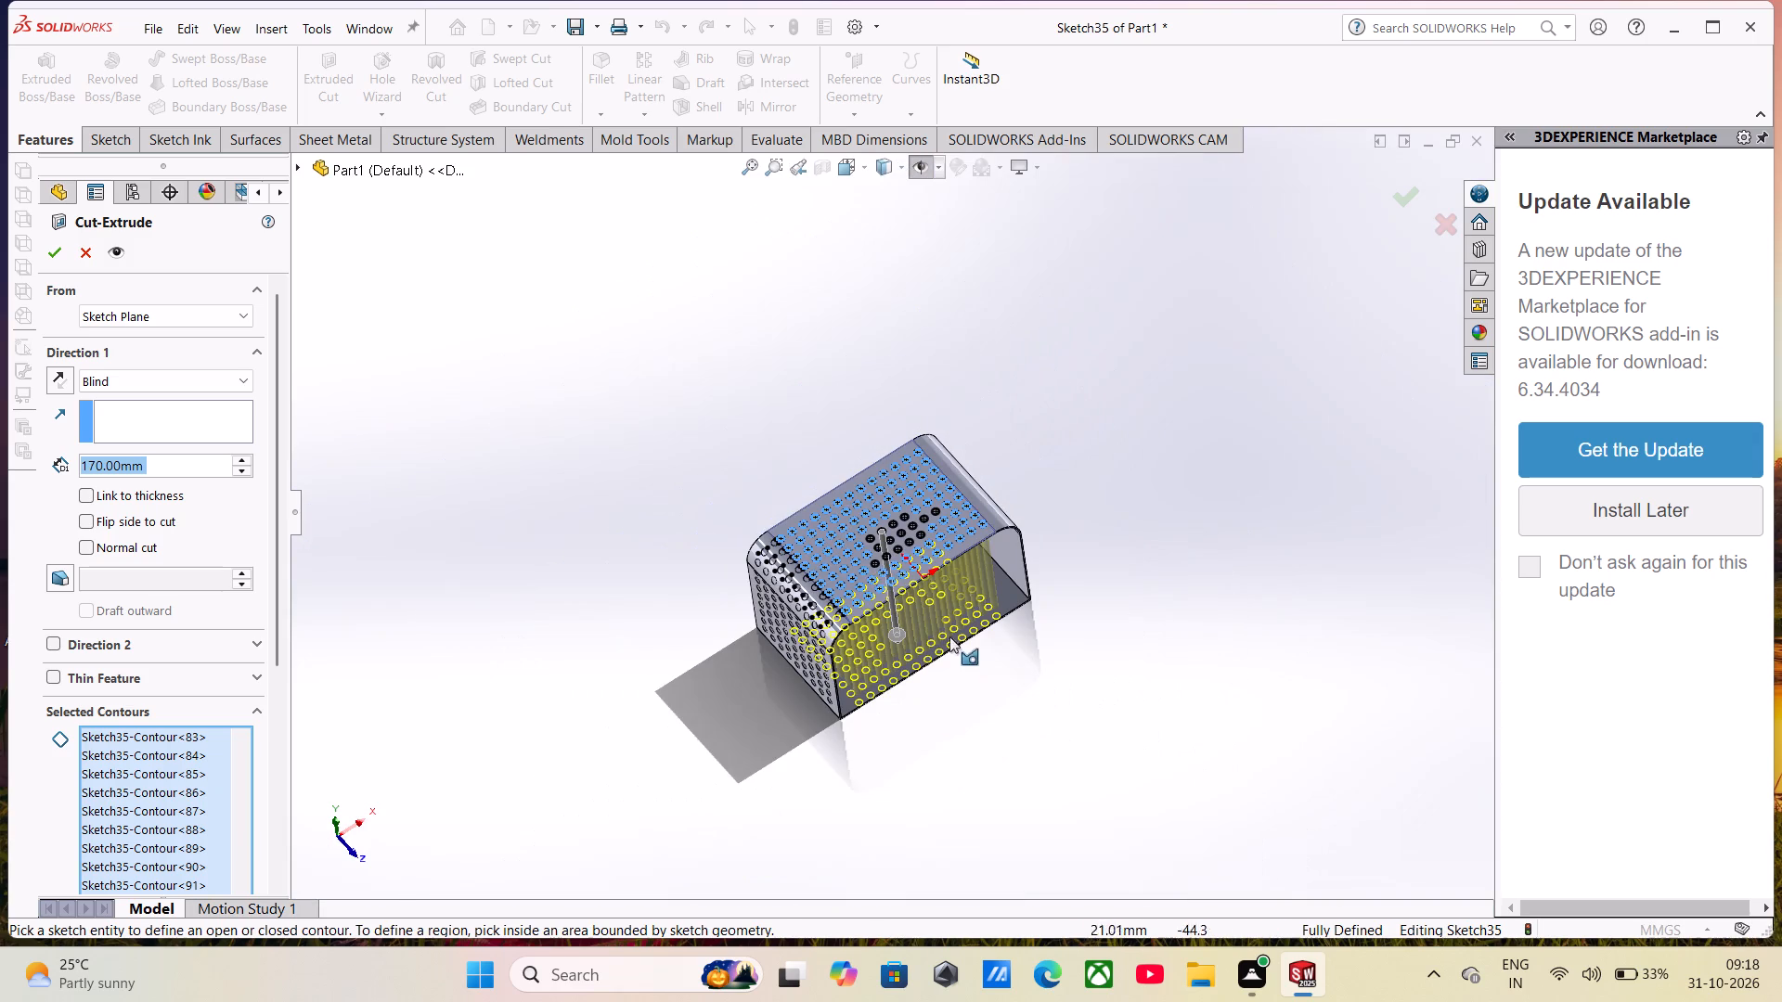
middle_drag(907, 717, 850, 603)
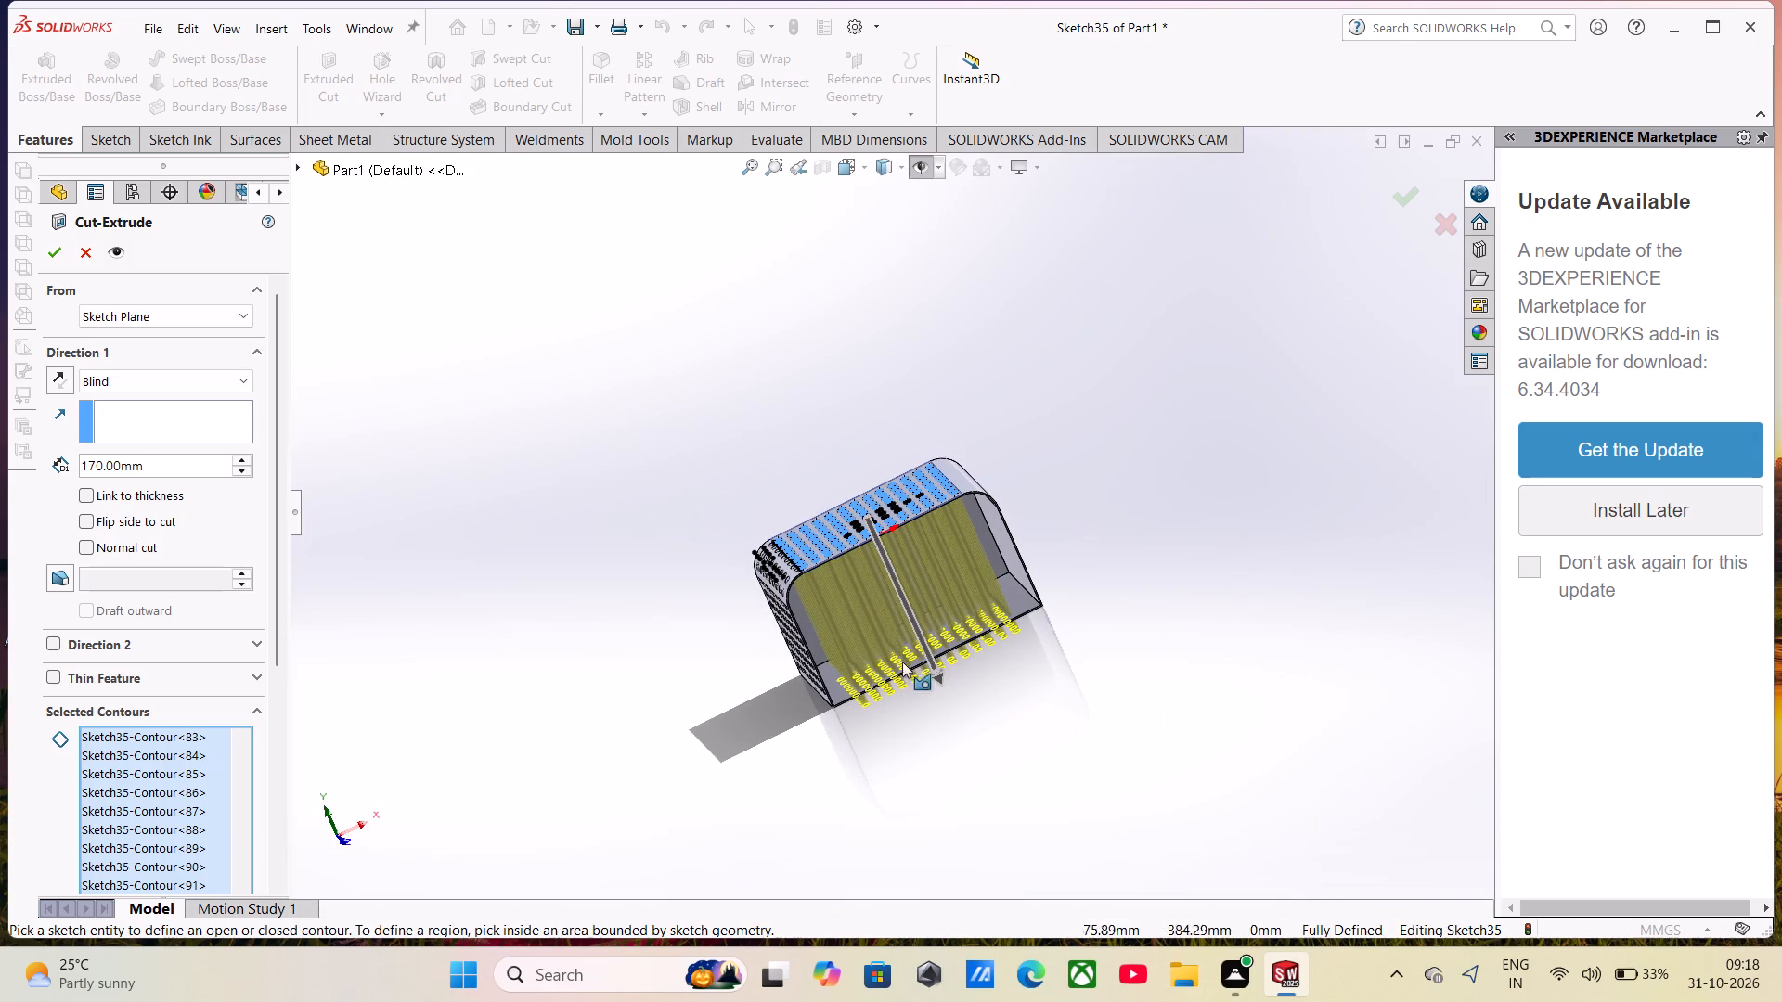
drag(937, 671, 966, 721)
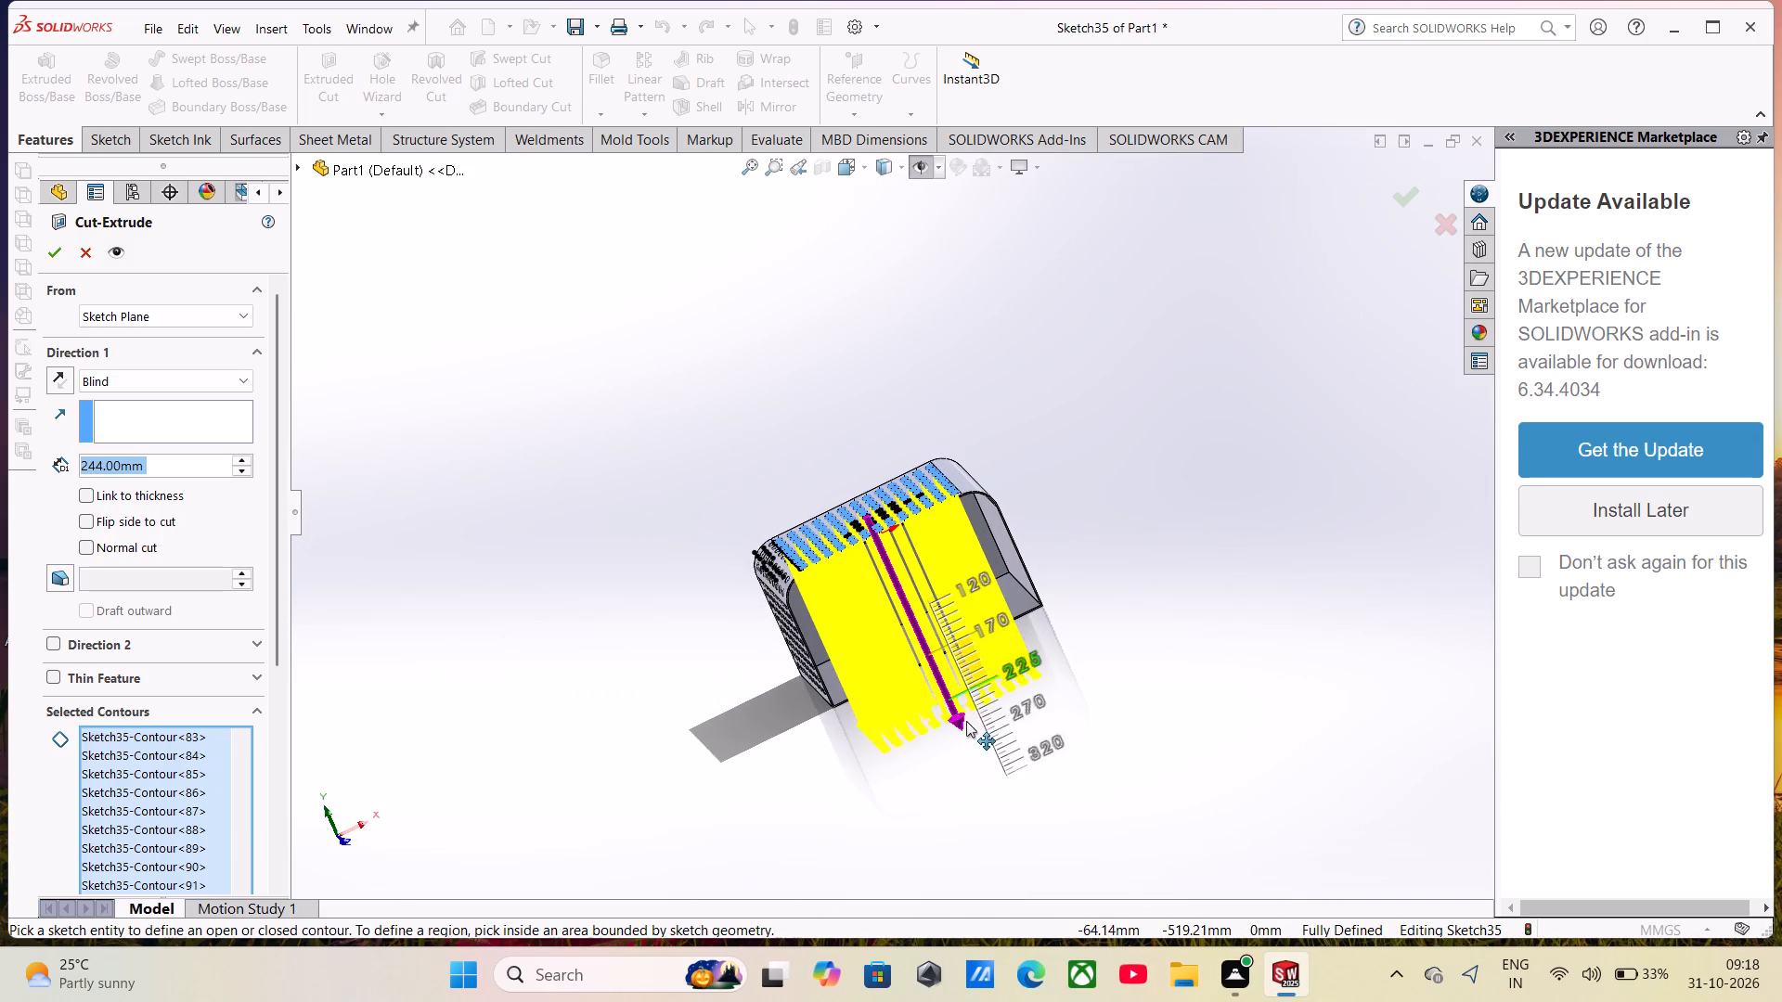
drag(966, 721, 970, 727)
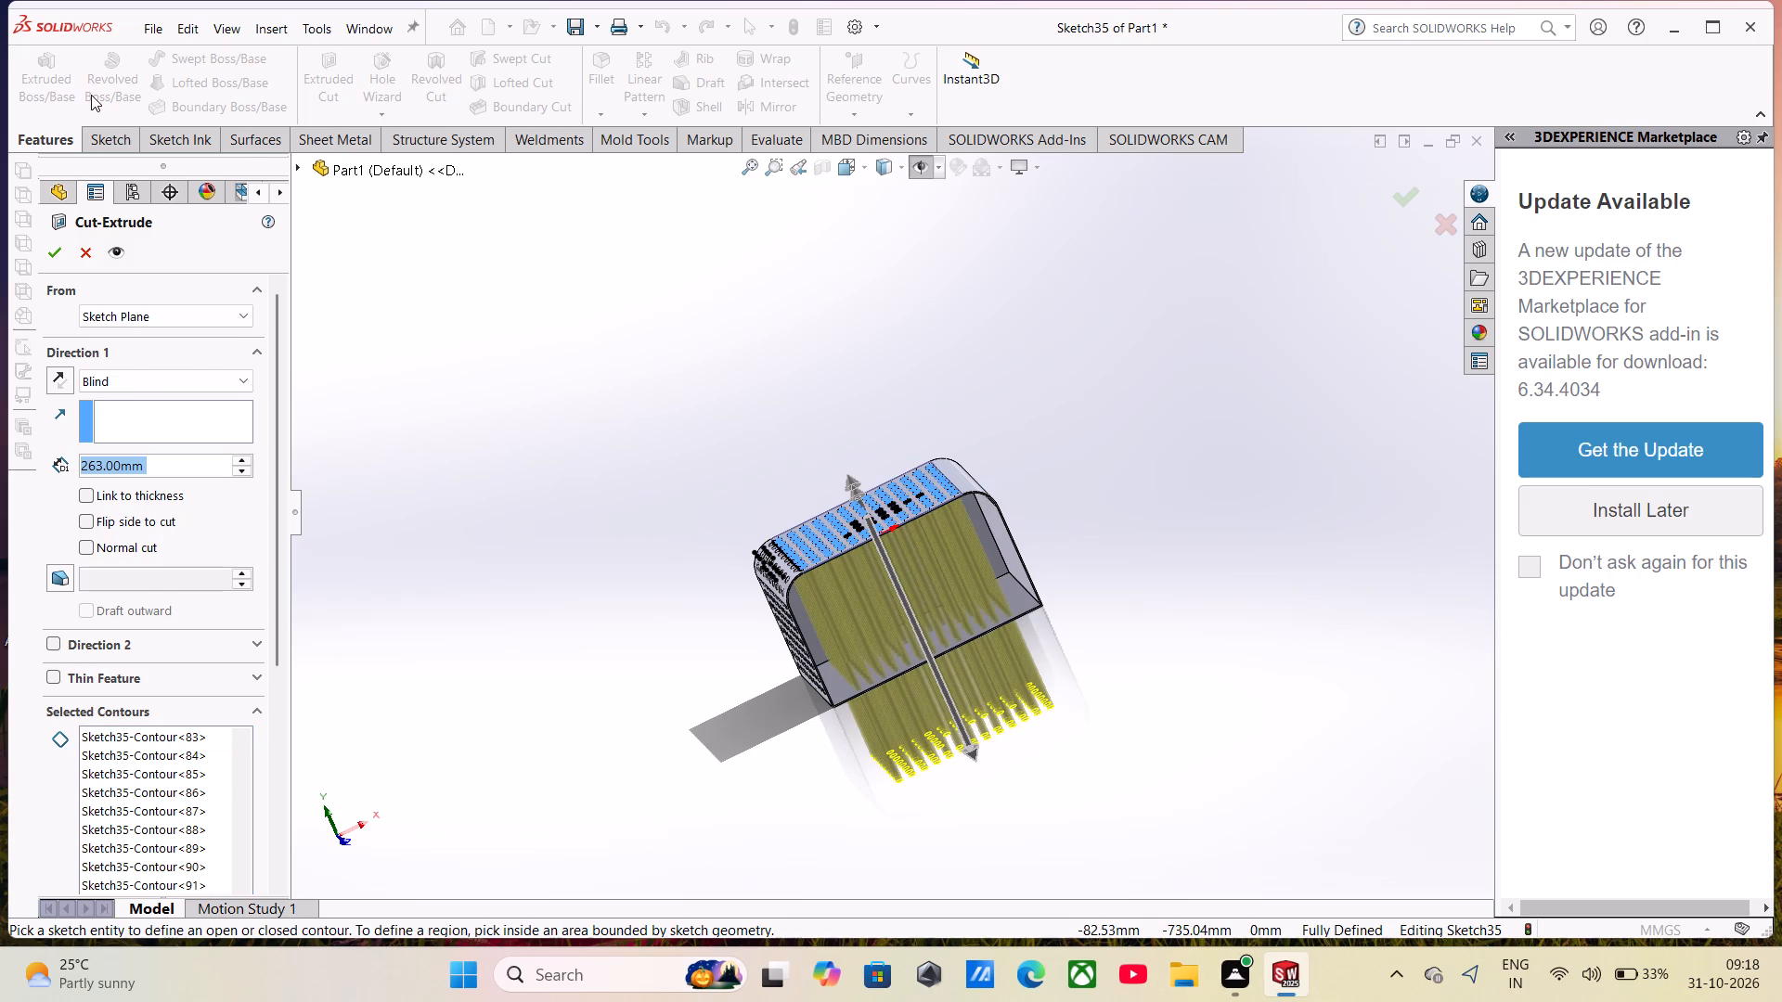
click(62, 256)
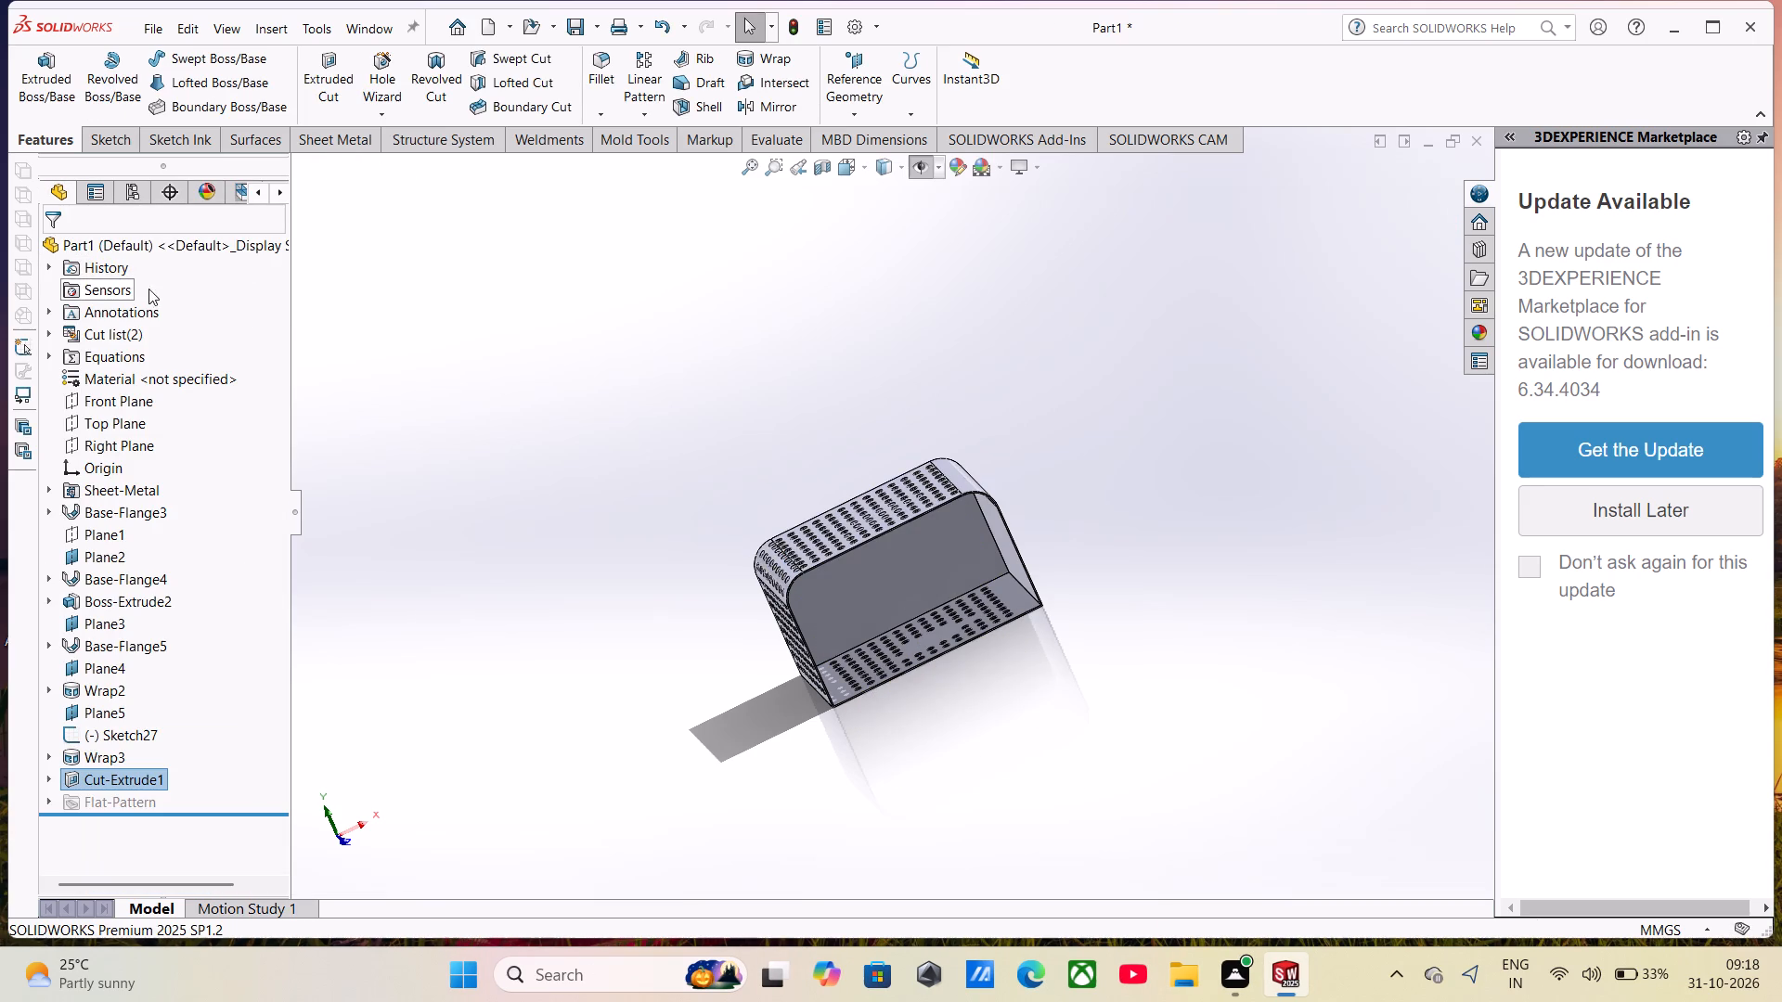
Start a new sketch on the cover's flat top face containing the partly cut circle pattern.
middle_drag(825, 623, 748, 347)
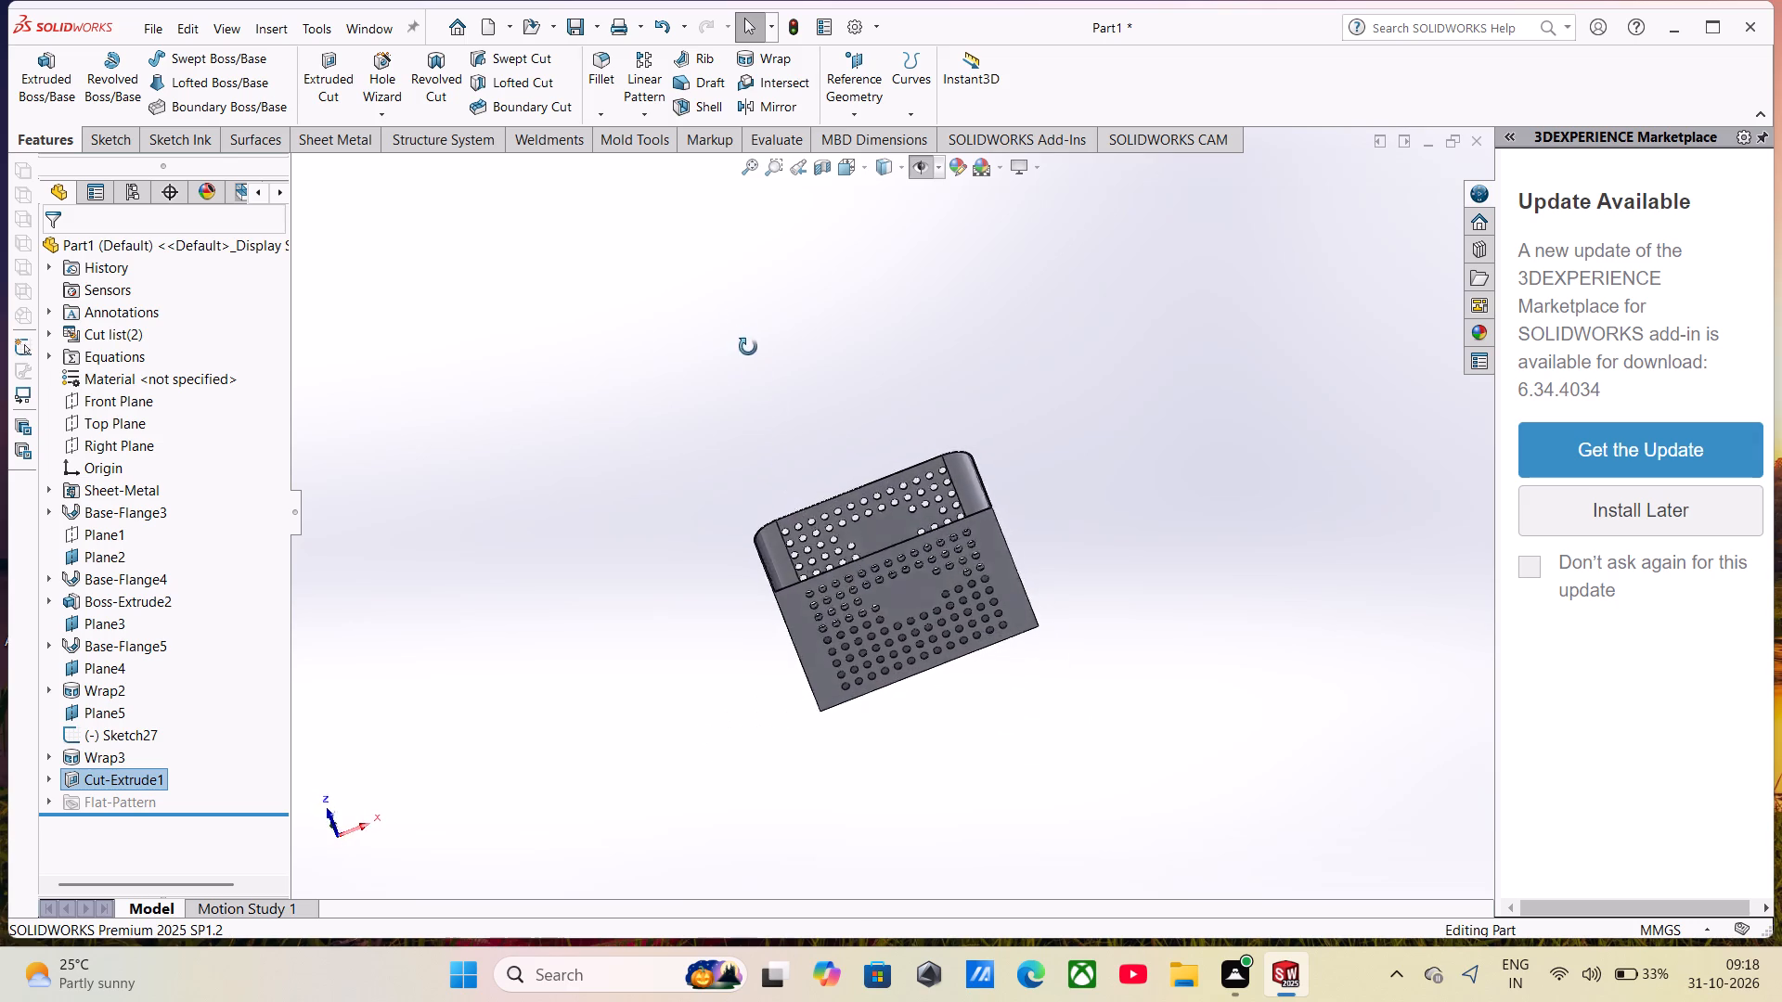
middle_drag(748, 347, 714, 867)
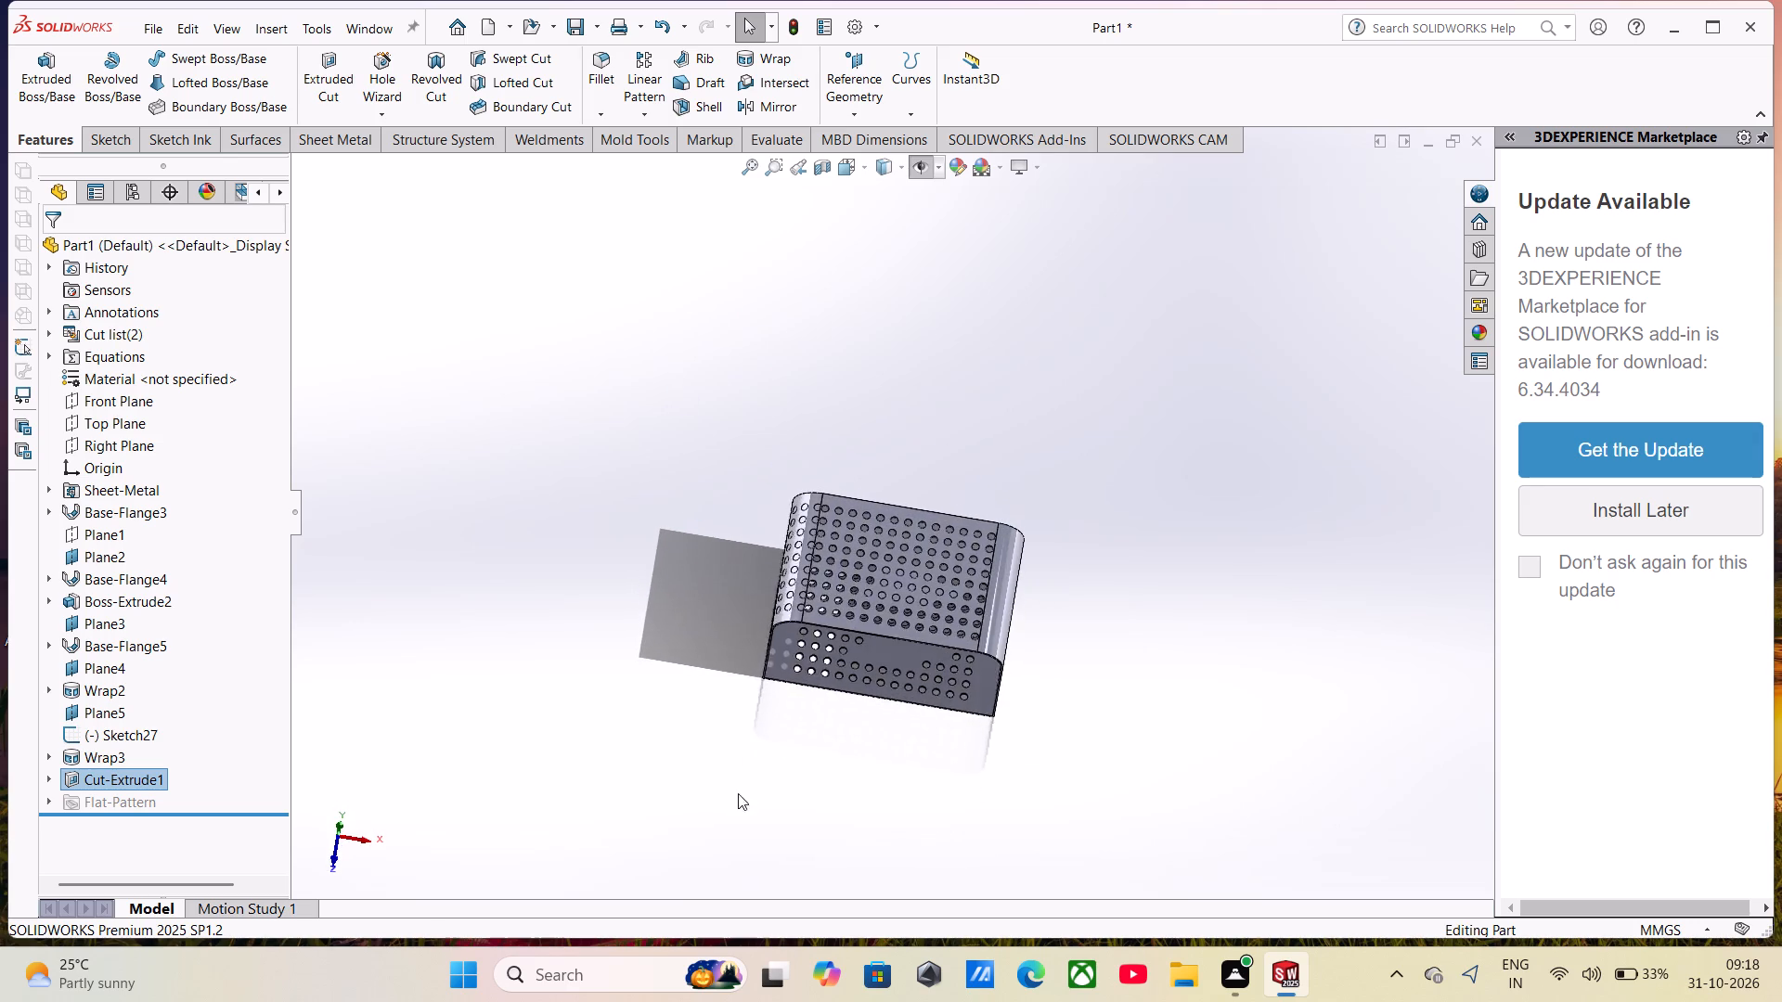
scroll(905, 574, down, 7)
middle_drag(895, 585, 878, 629)
click(906, 551)
click(989, 493)
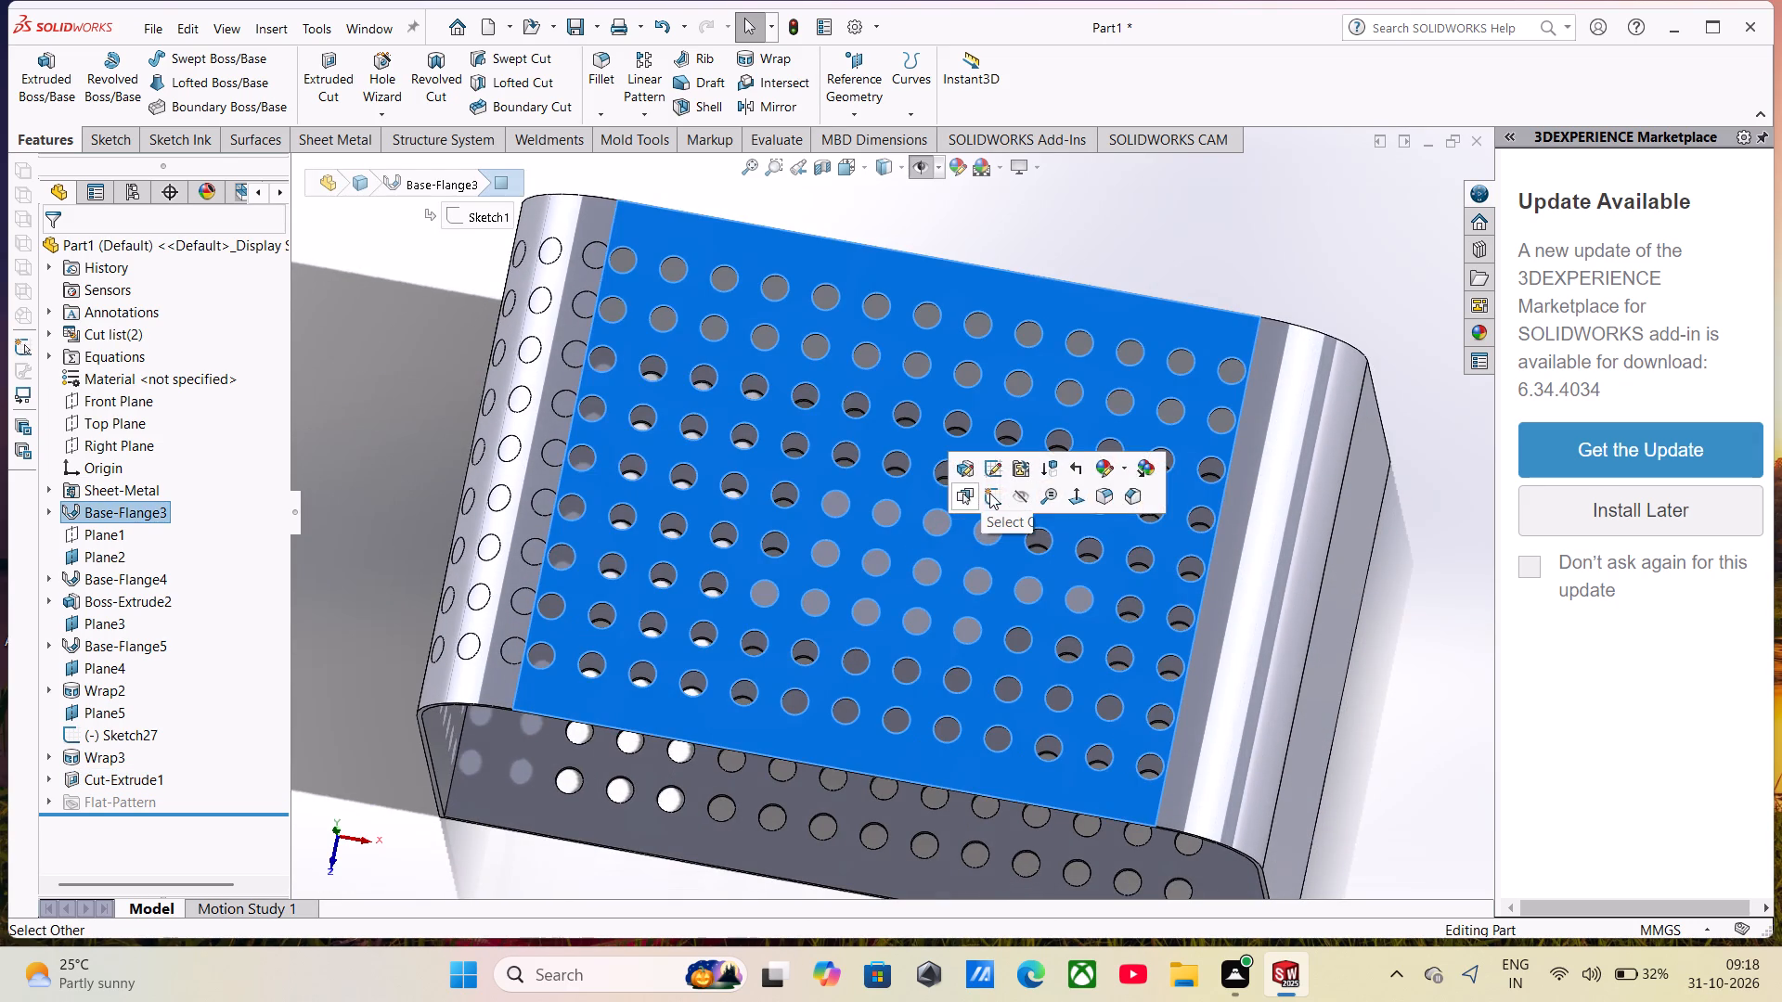
click(994, 315)
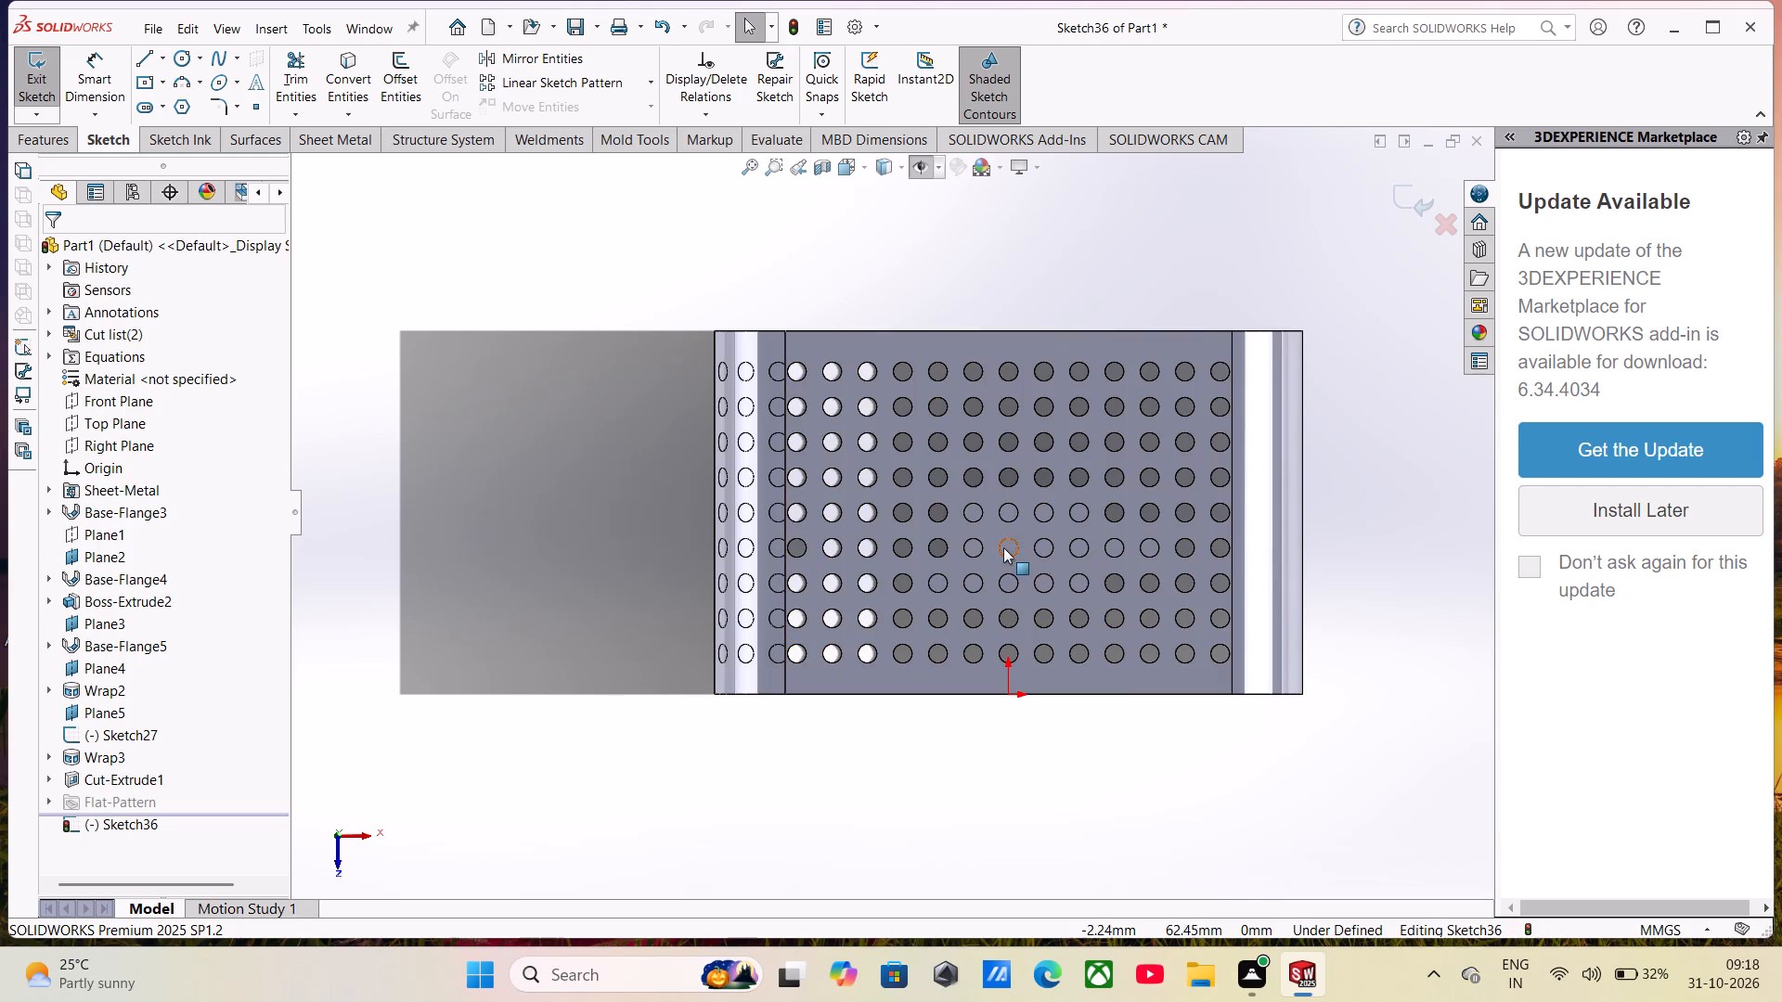
Select the four uncut circles in the fifth row from the edge opposite the origin for Convert Entities.
scroll(1000, 545, up, 1)
click(363, 72)
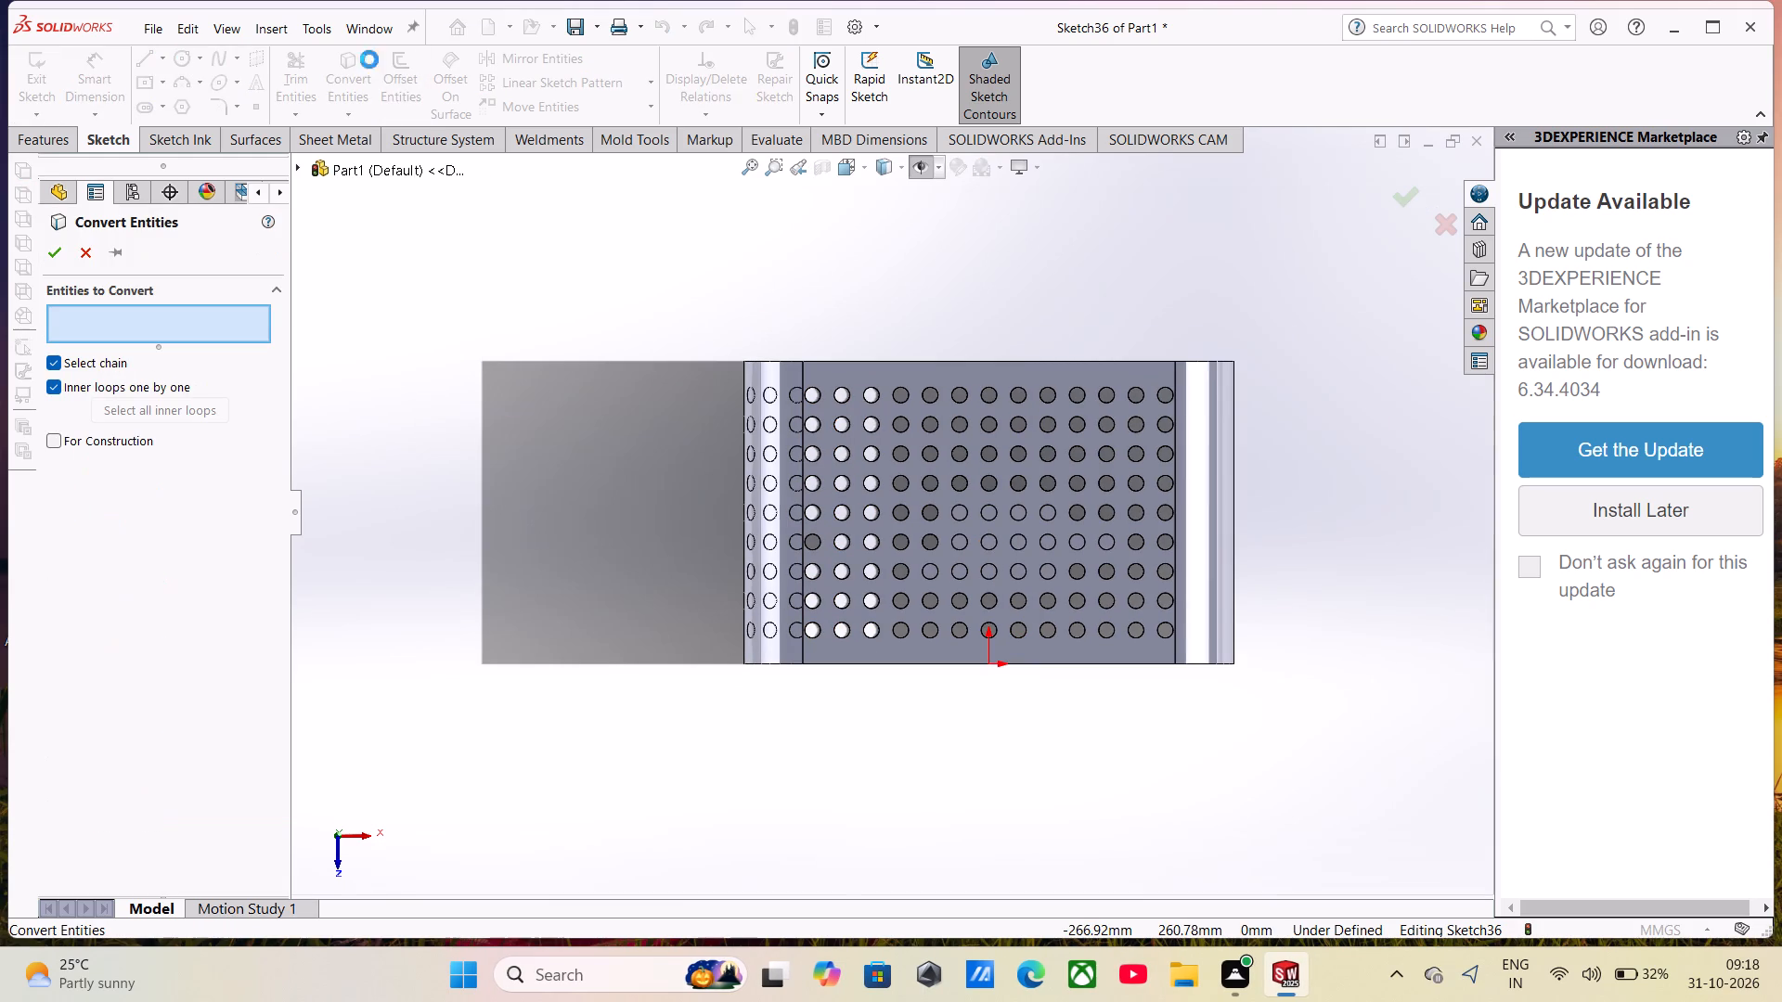
scroll(1040, 520, down, 3)
click(1023, 516)
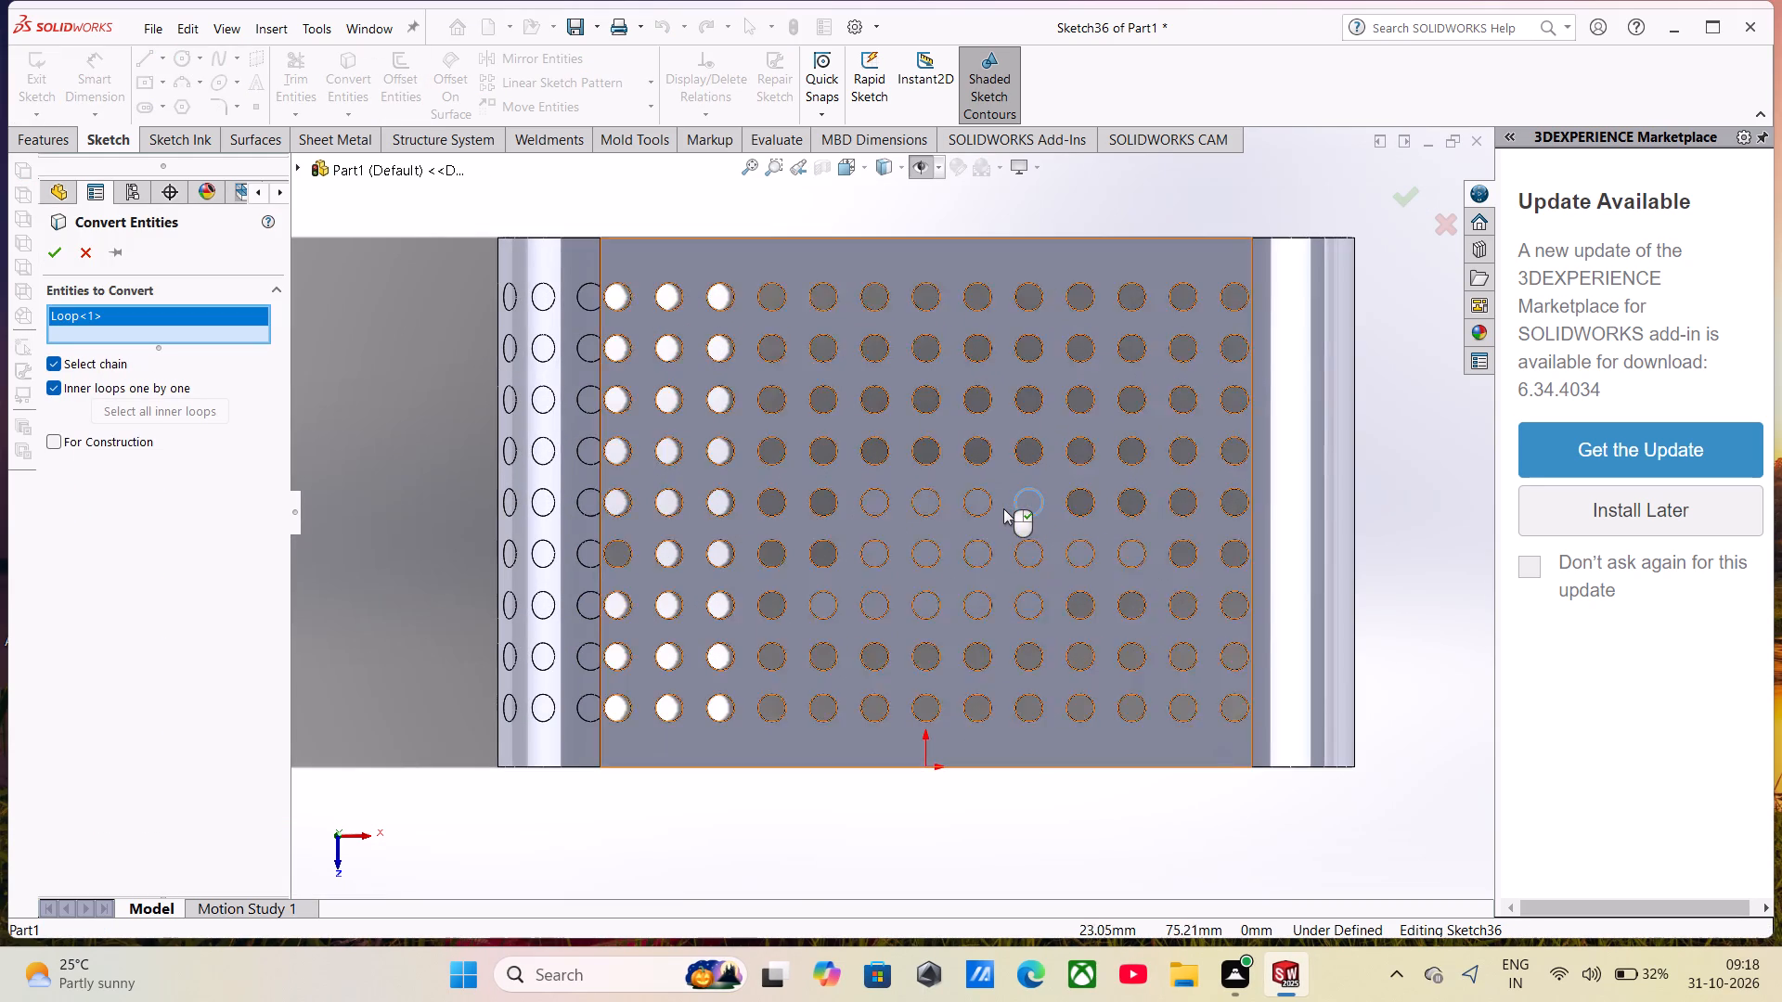
click(988, 491)
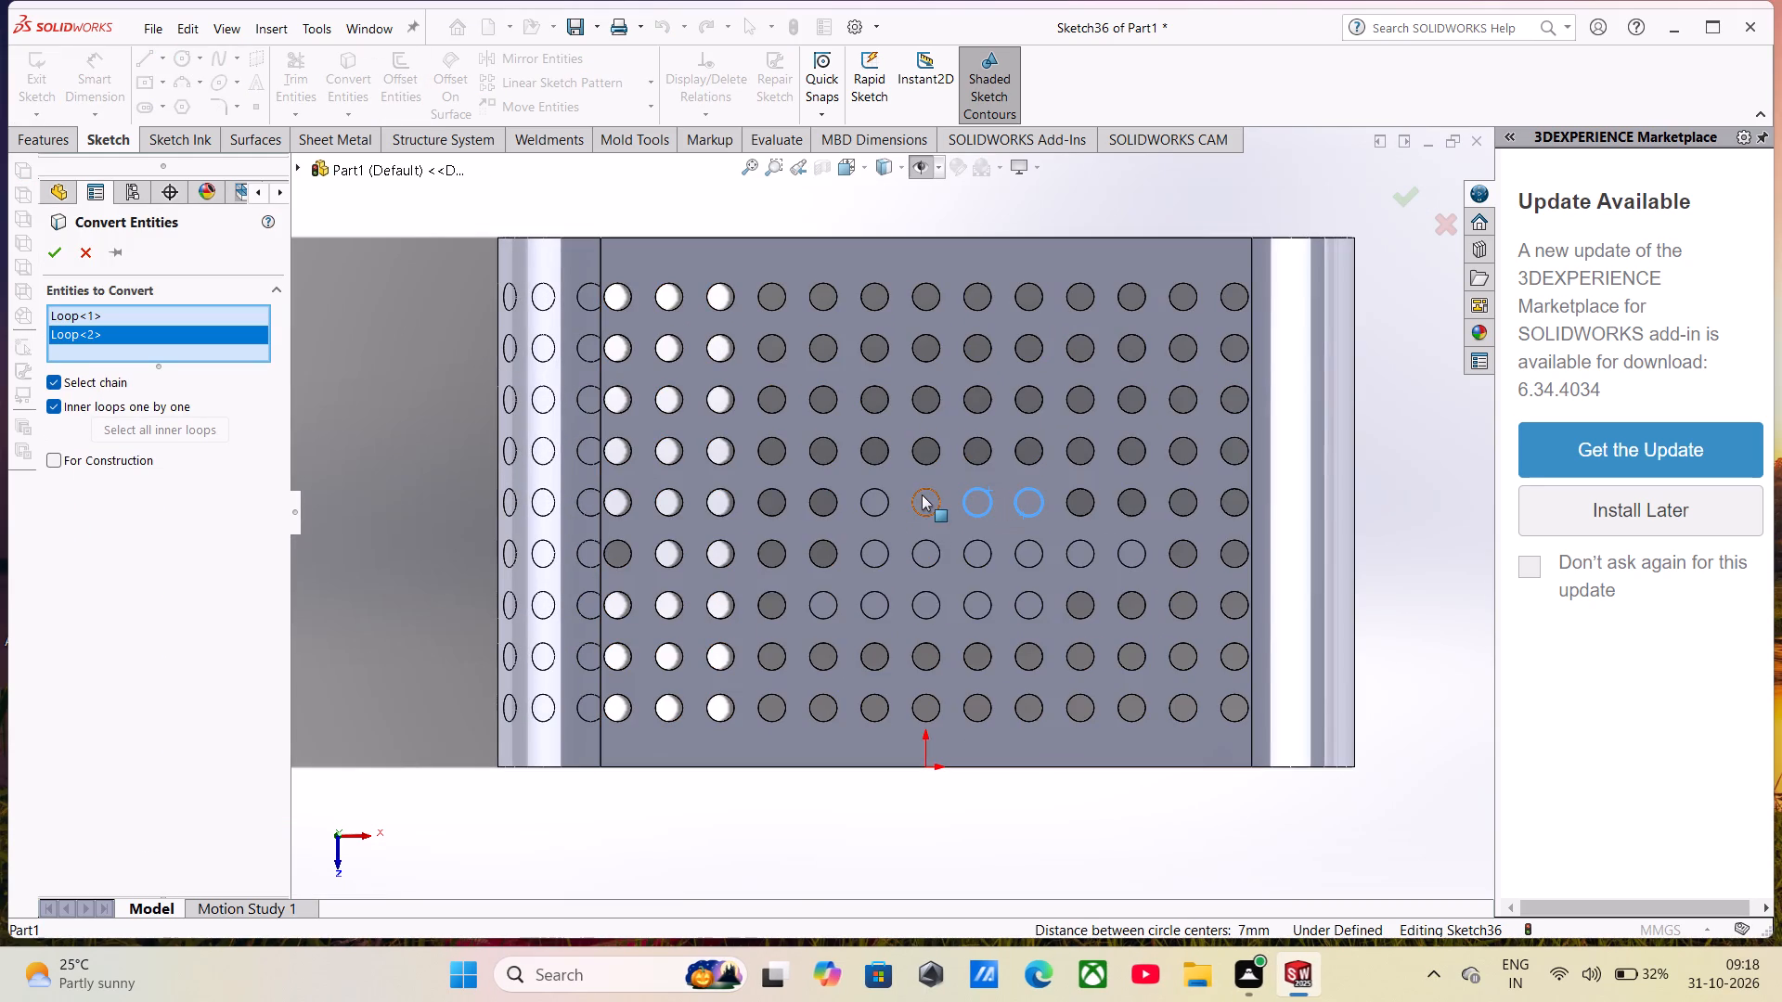
click(922, 490)
click(889, 498)
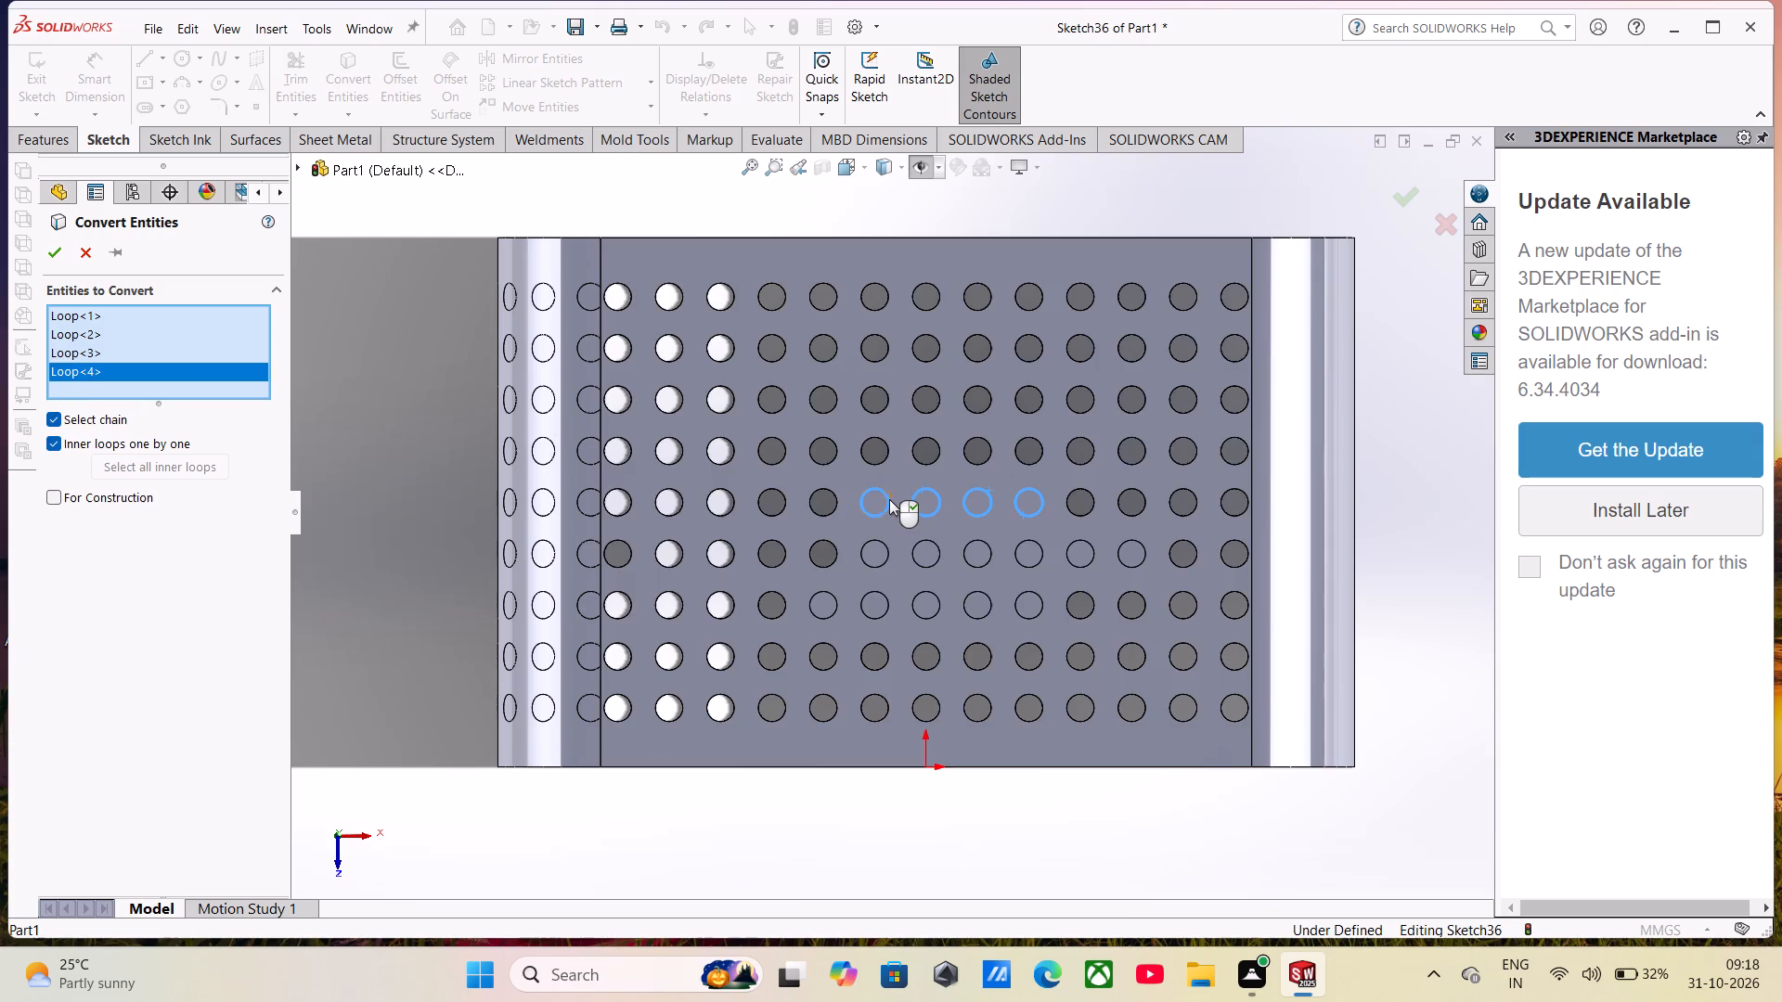
Add the six uncut sixth-row circles and five uncut seventh-row circles, and complete Convert Entities.
click(872, 540)
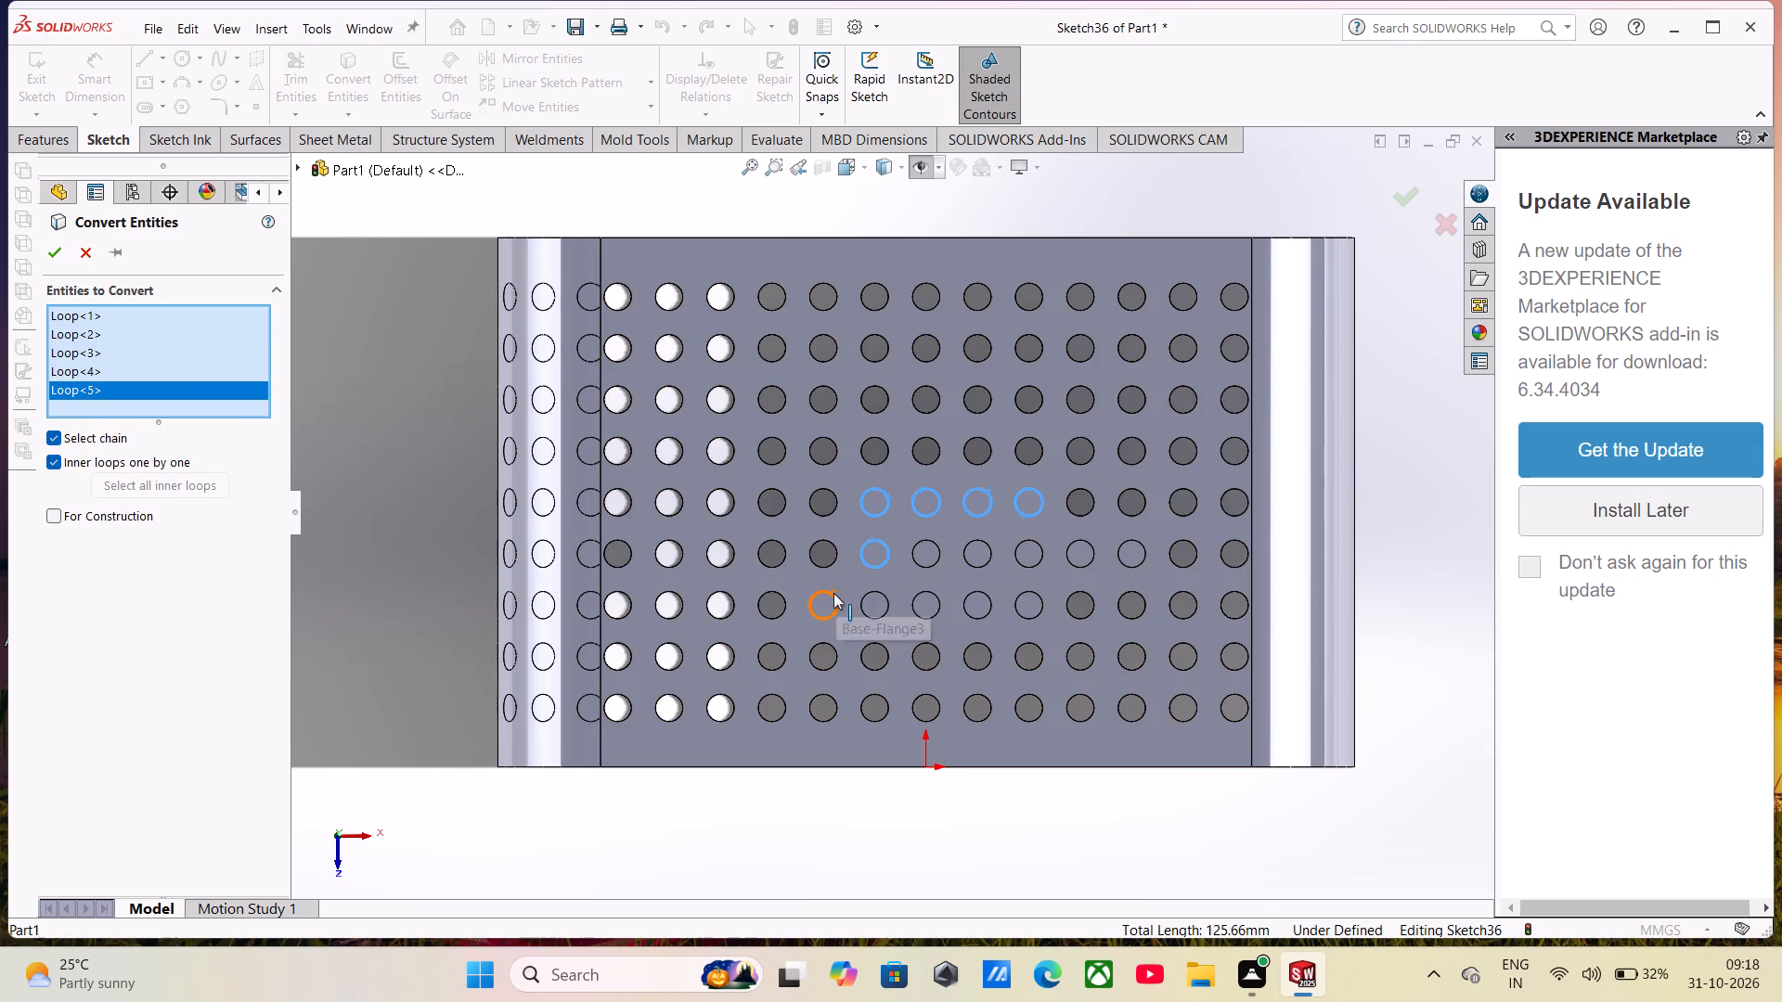
click(833, 593)
click(866, 597)
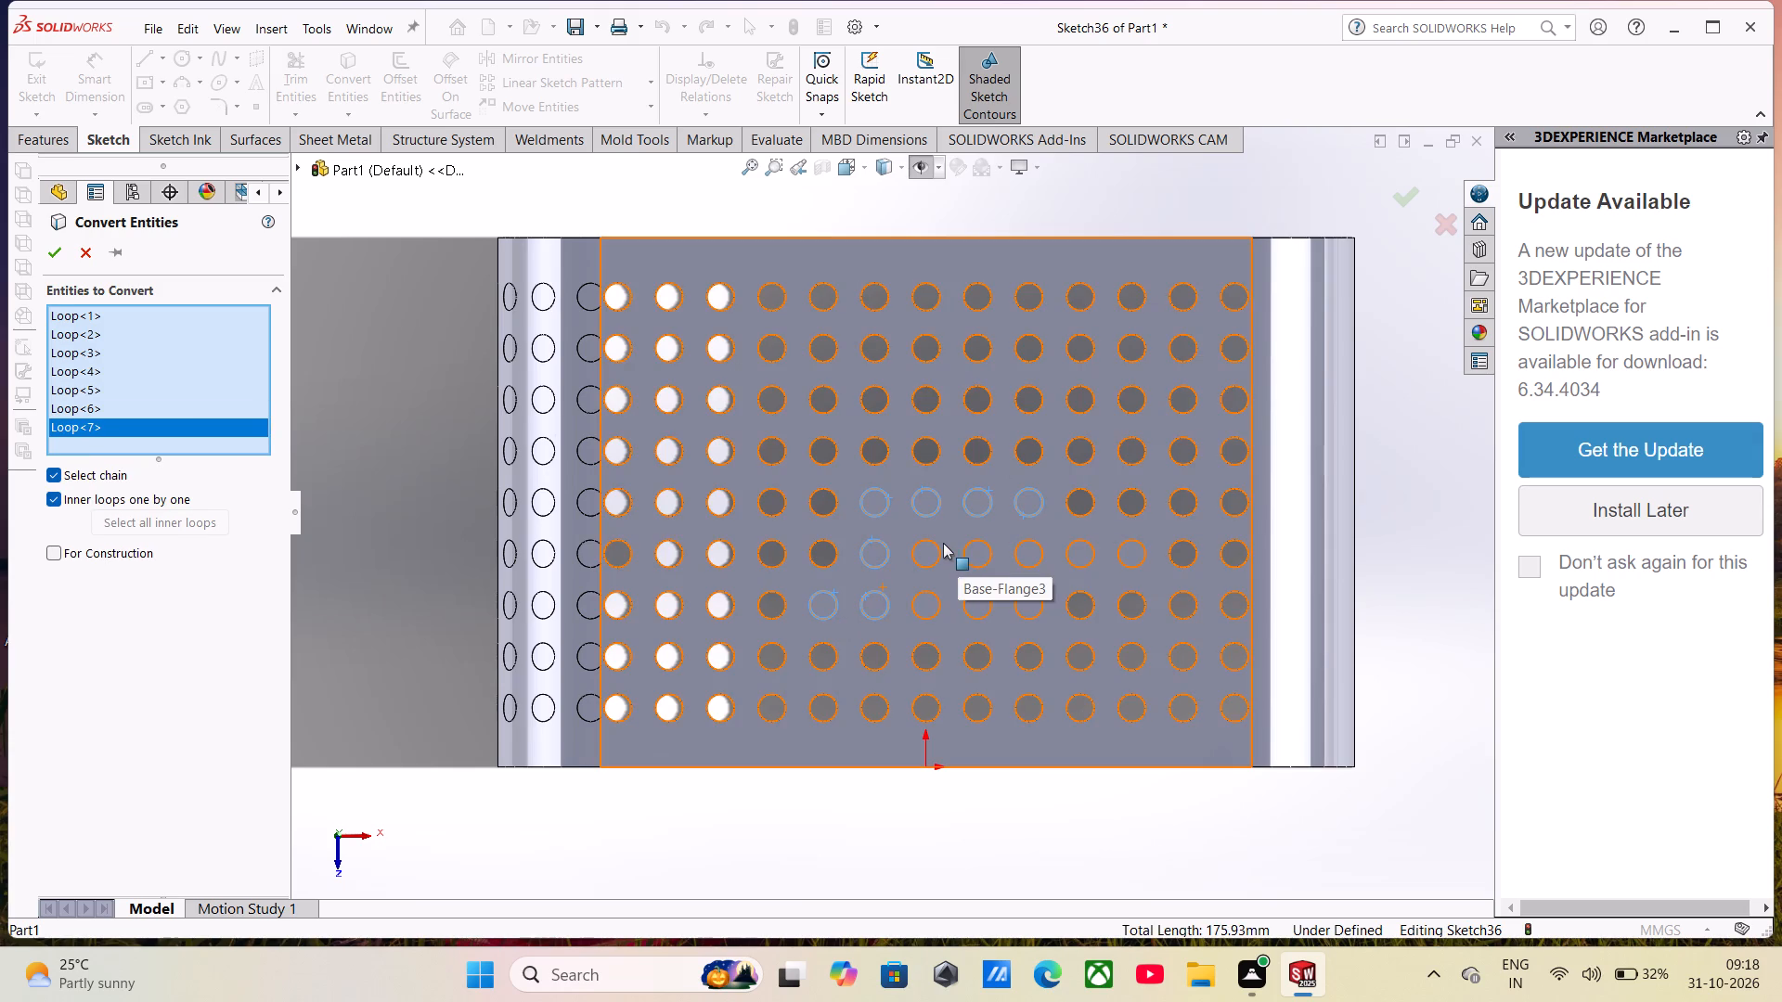
click(934, 541)
click(975, 541)
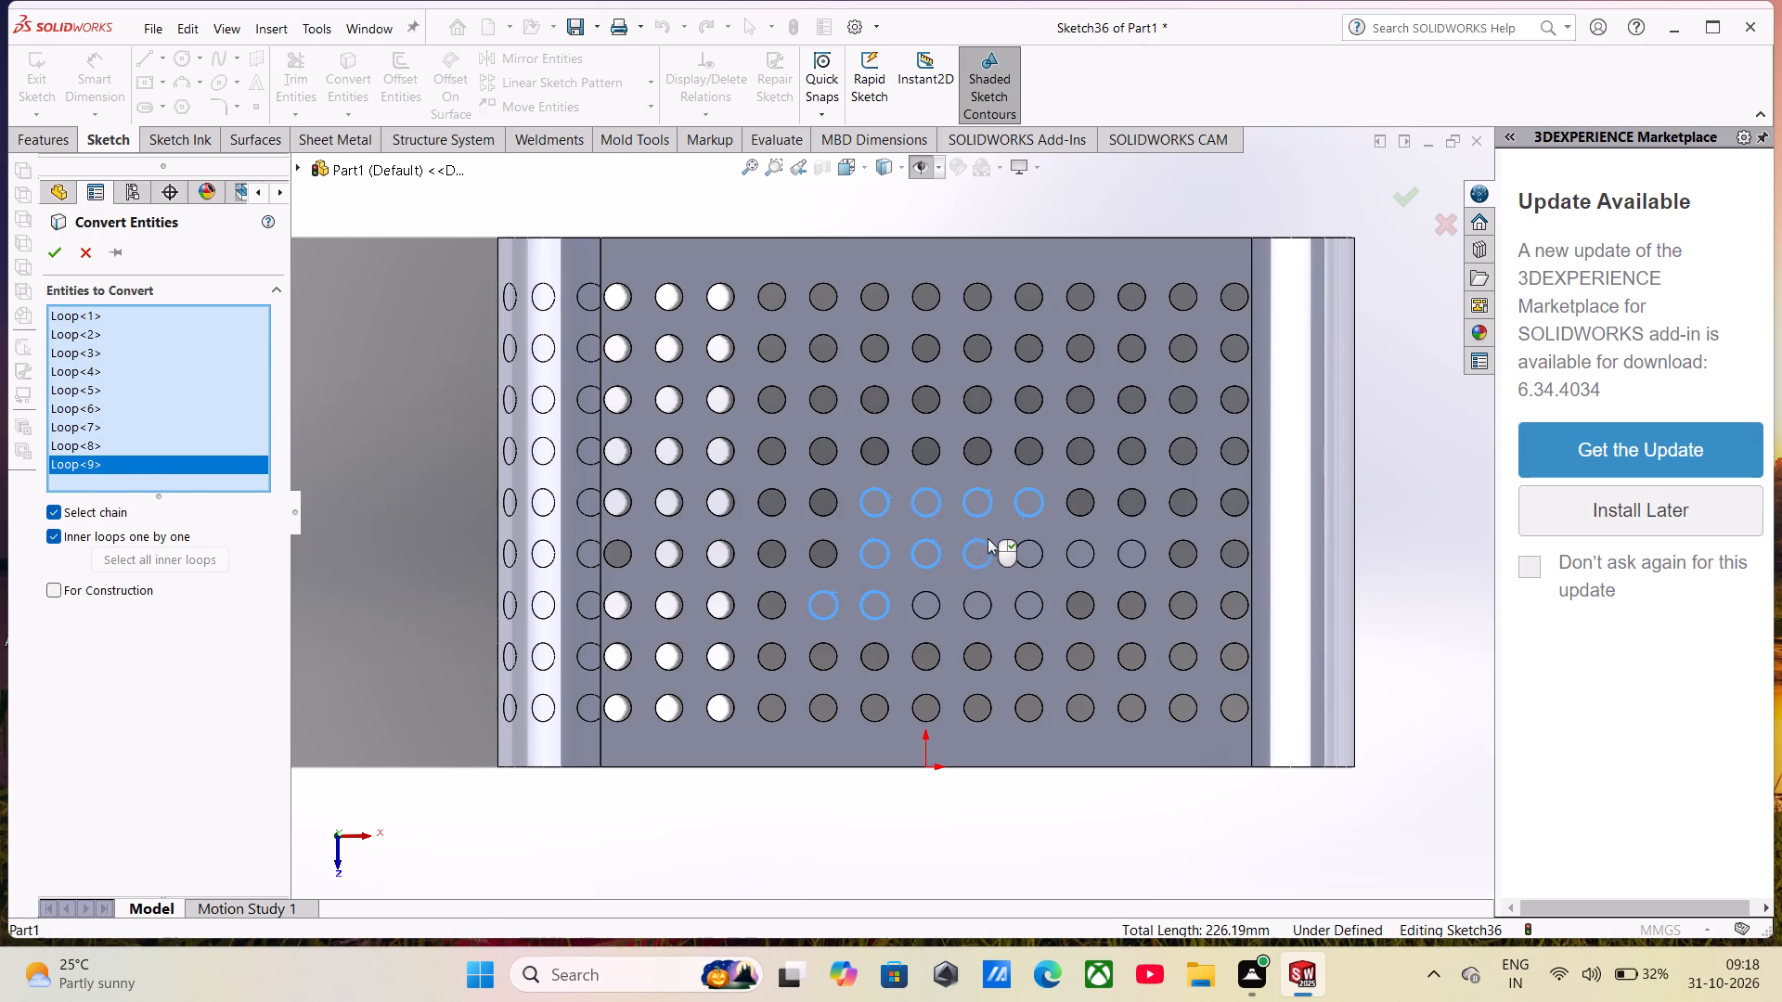
click(1031, 538)
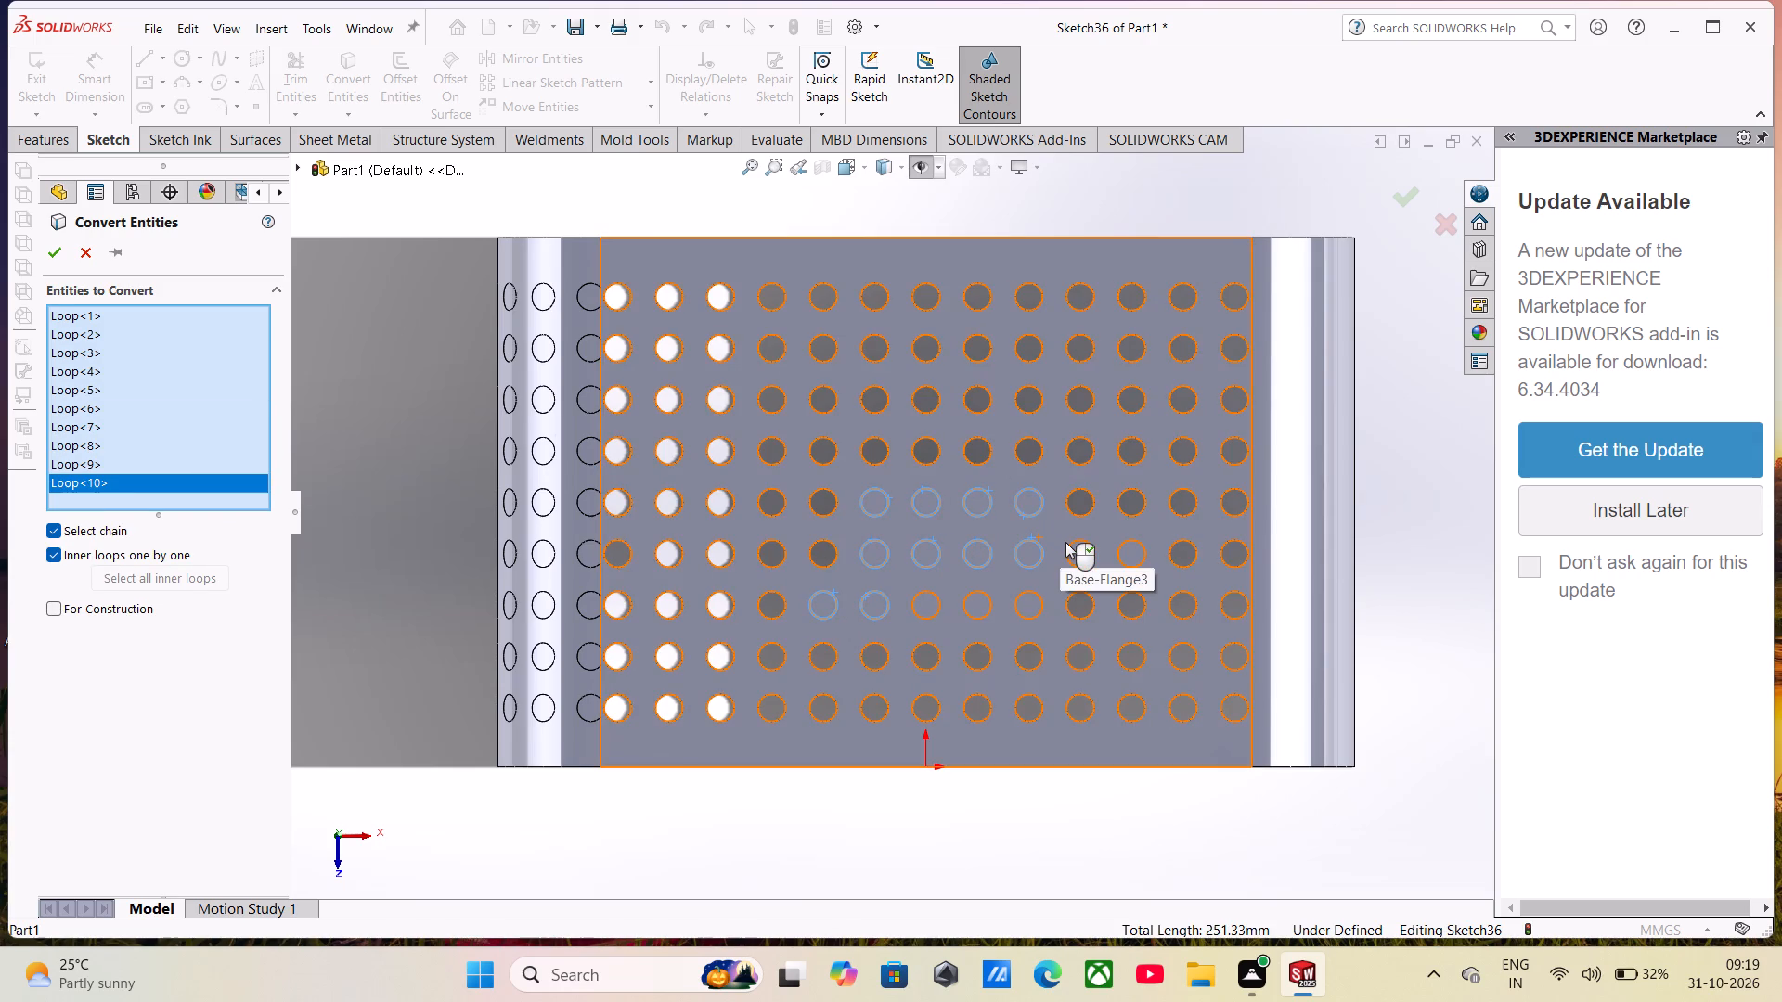
click(1068, 549)
click(1122, 546)
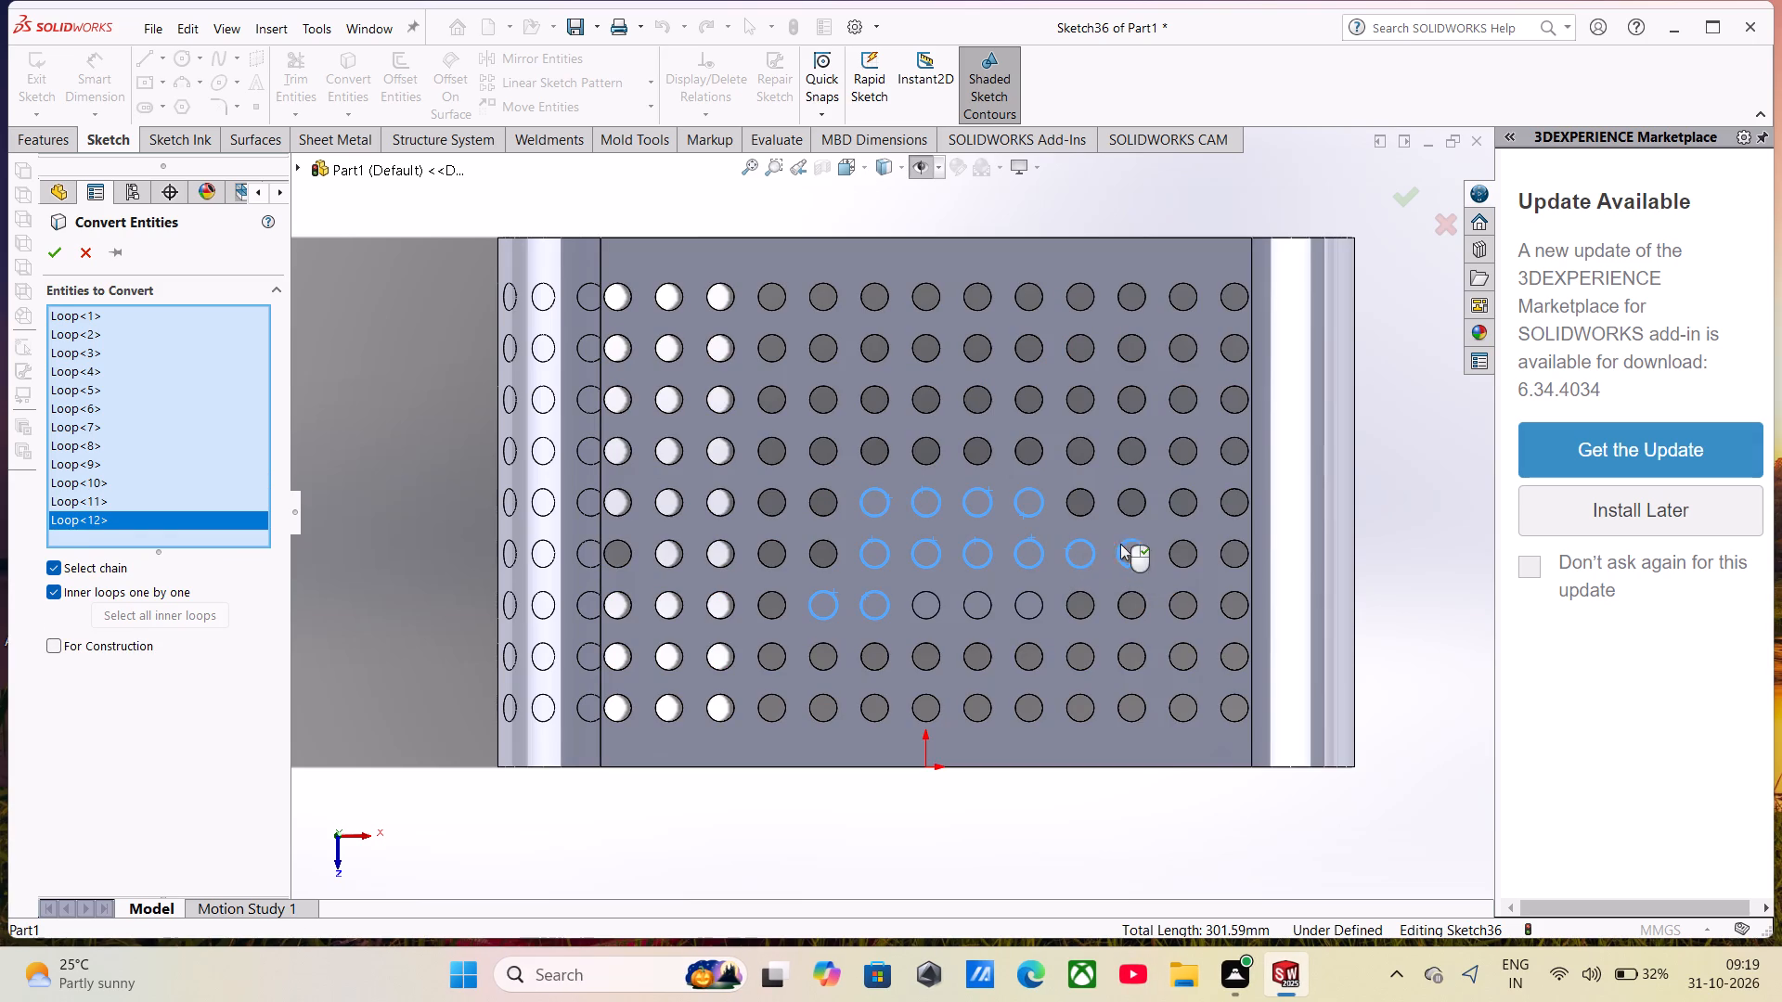
click(1038, 593)
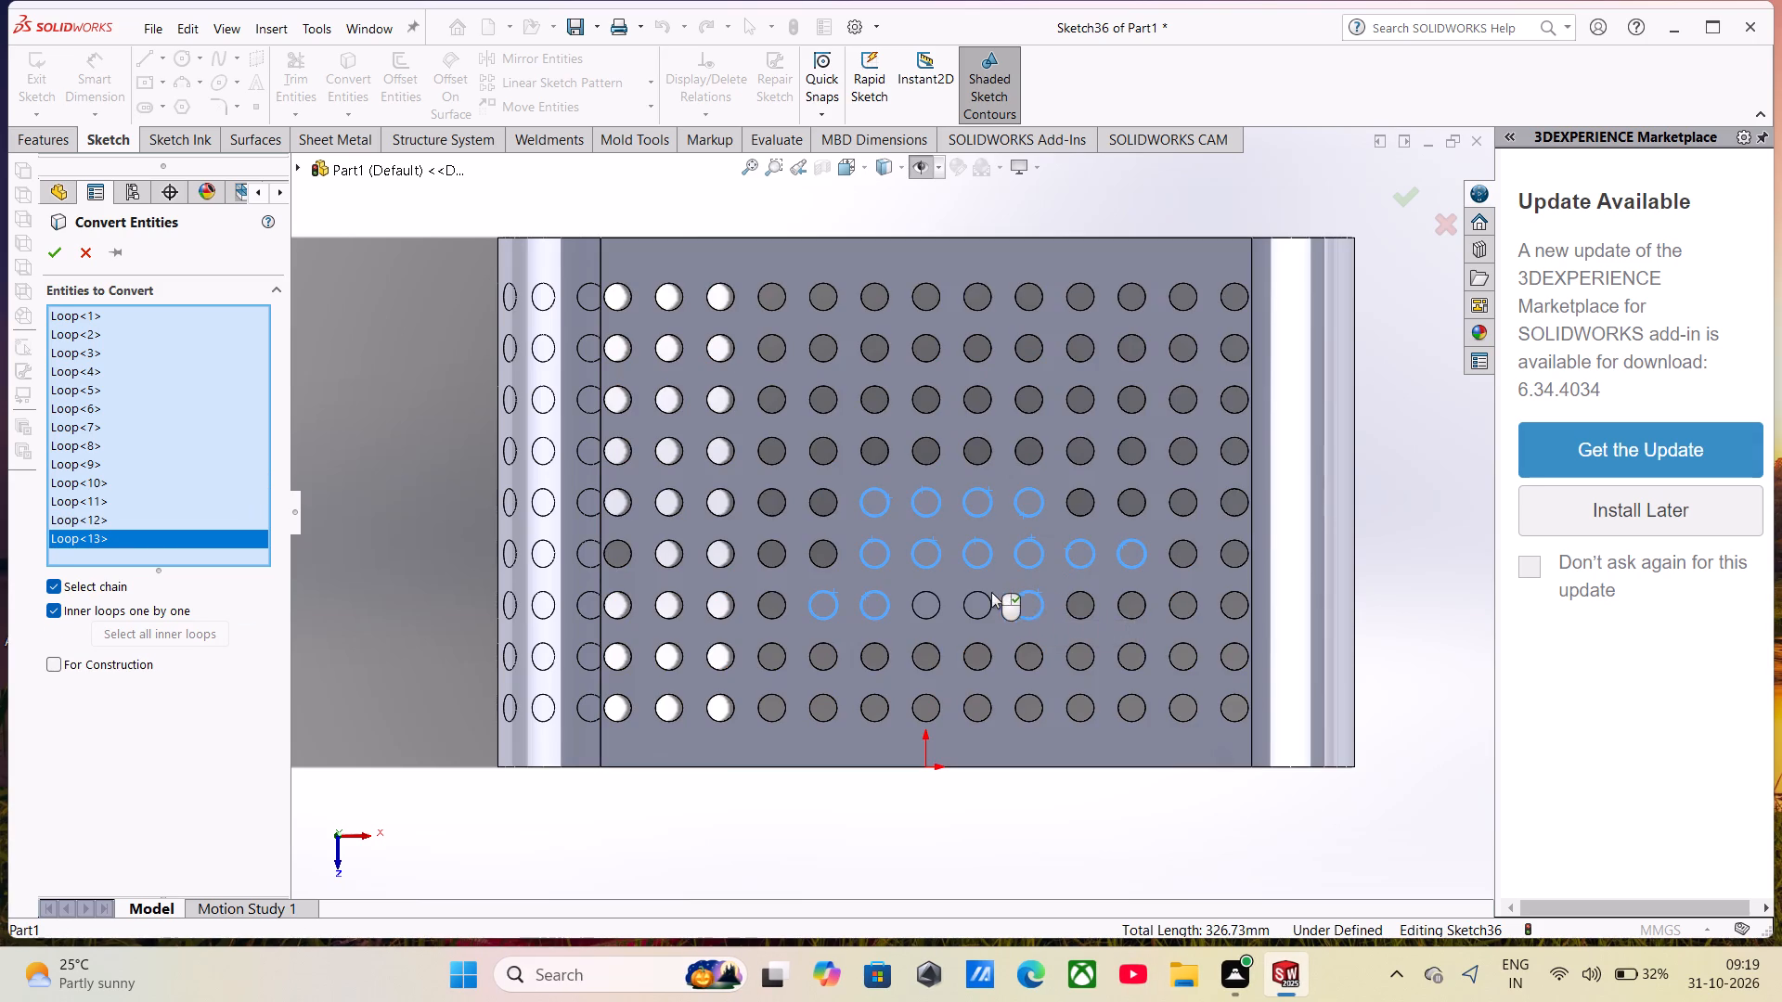
click(987, 596)
click(941, 600)
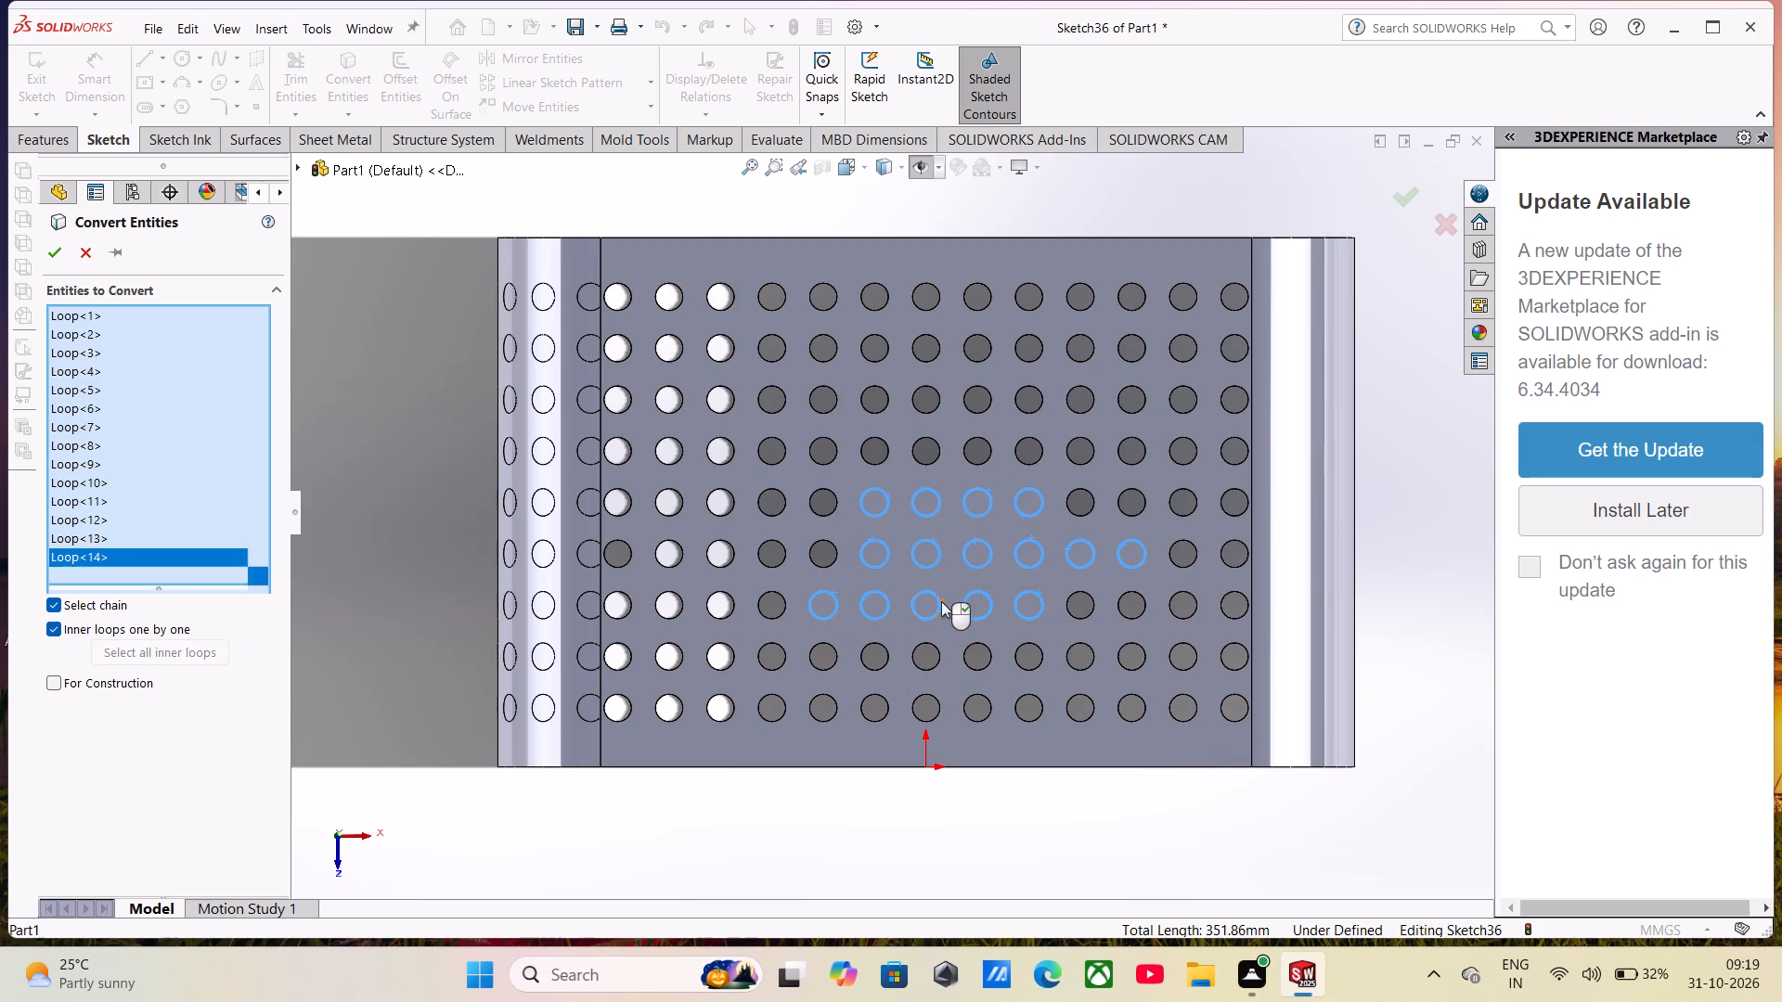
click(41, 260)
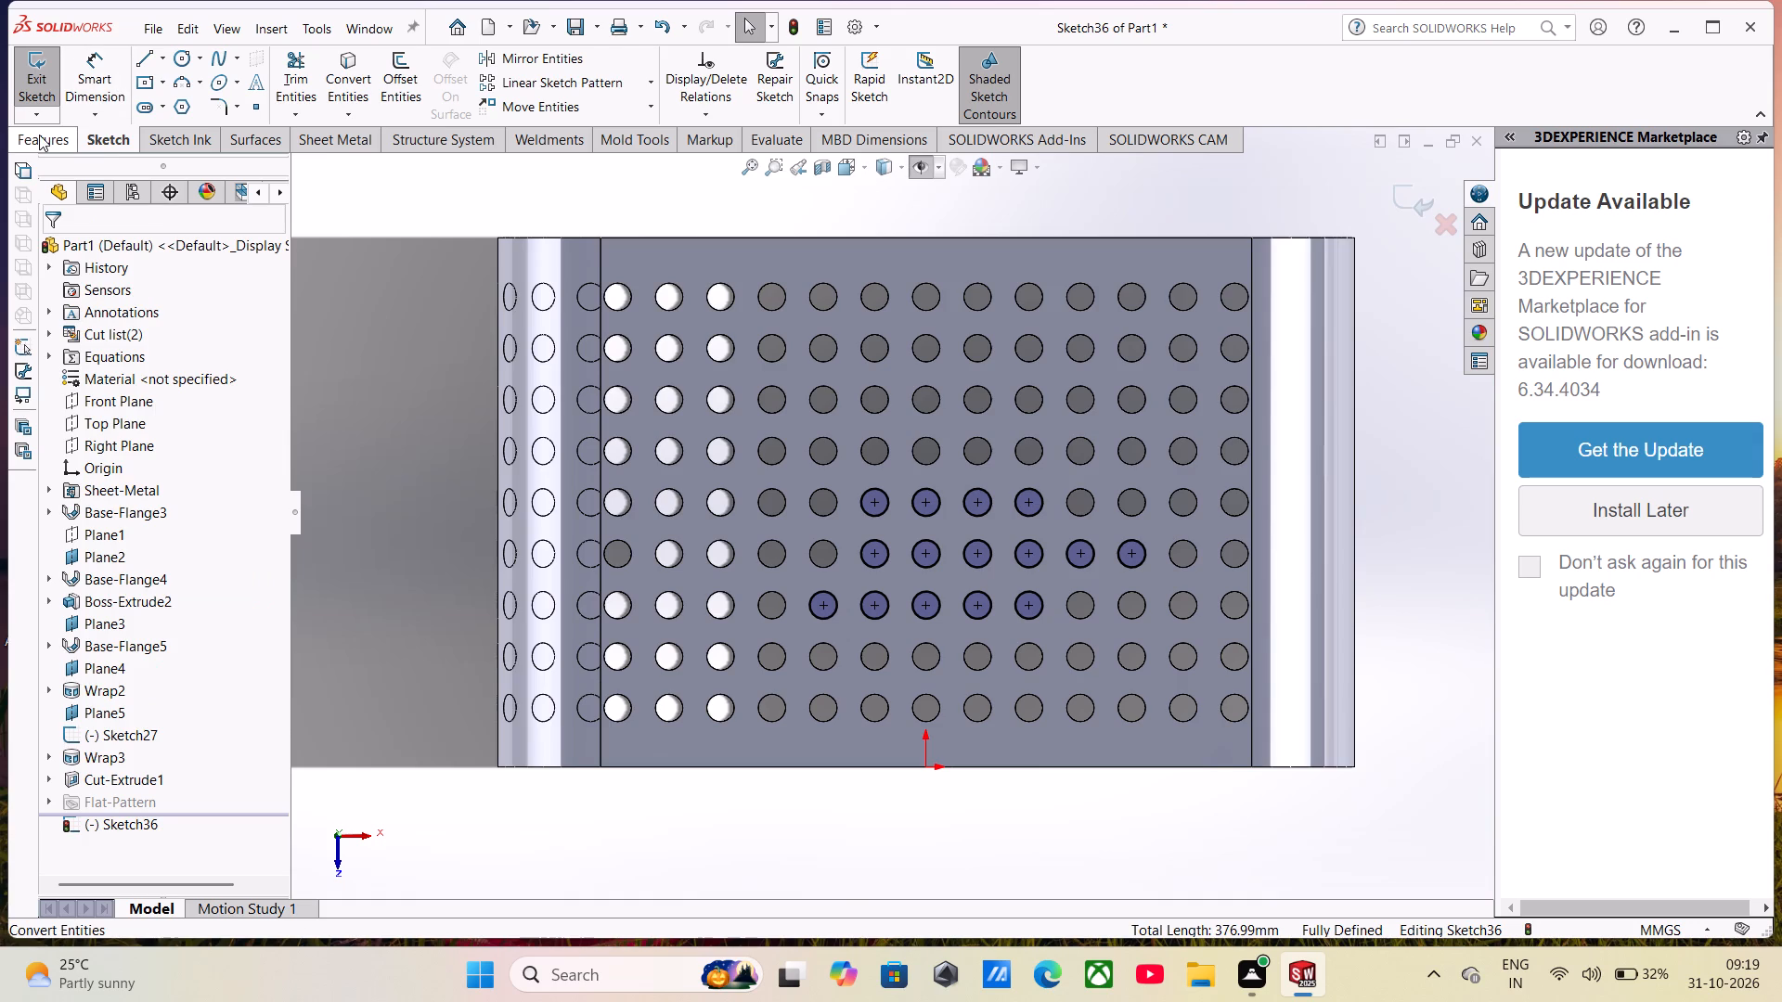
Cut-extrude the converted circles with a blind depth of 263 mm.
click(39, 135)
click(307, 73)
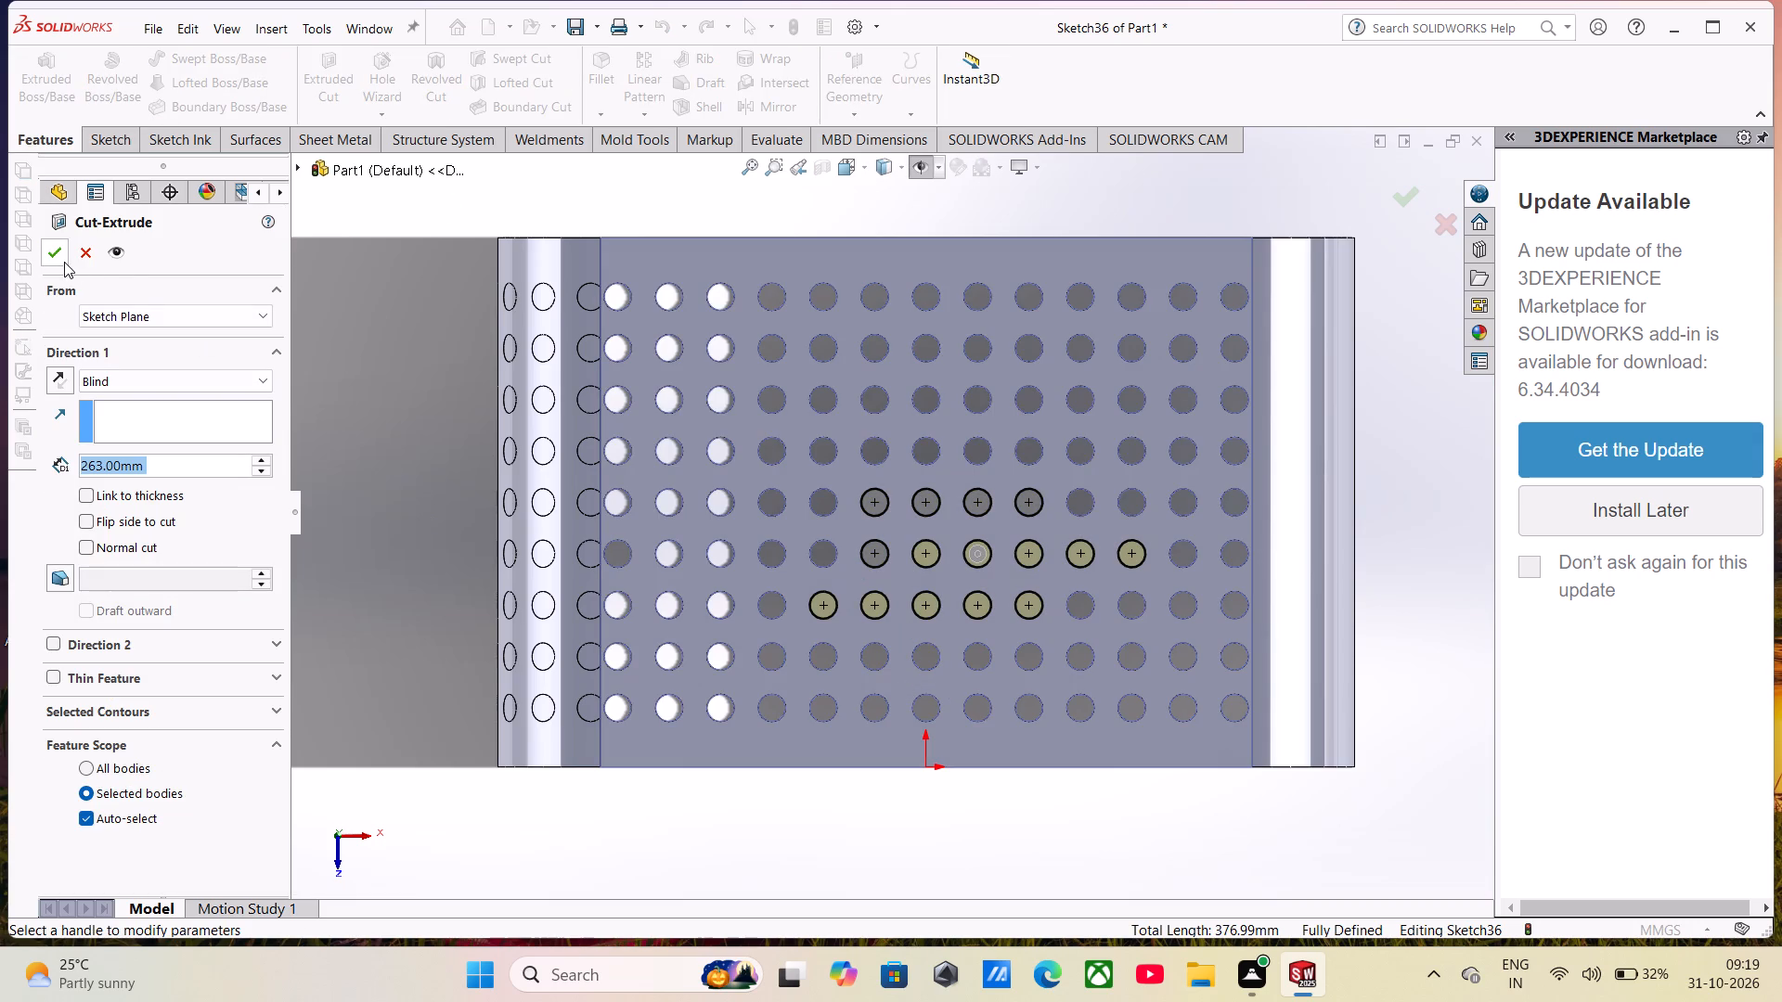
click(63, 260)
Start a reference plane with the patterned bend's outer face as its first, tangent reference.
scroll(897, 659, down, 2)
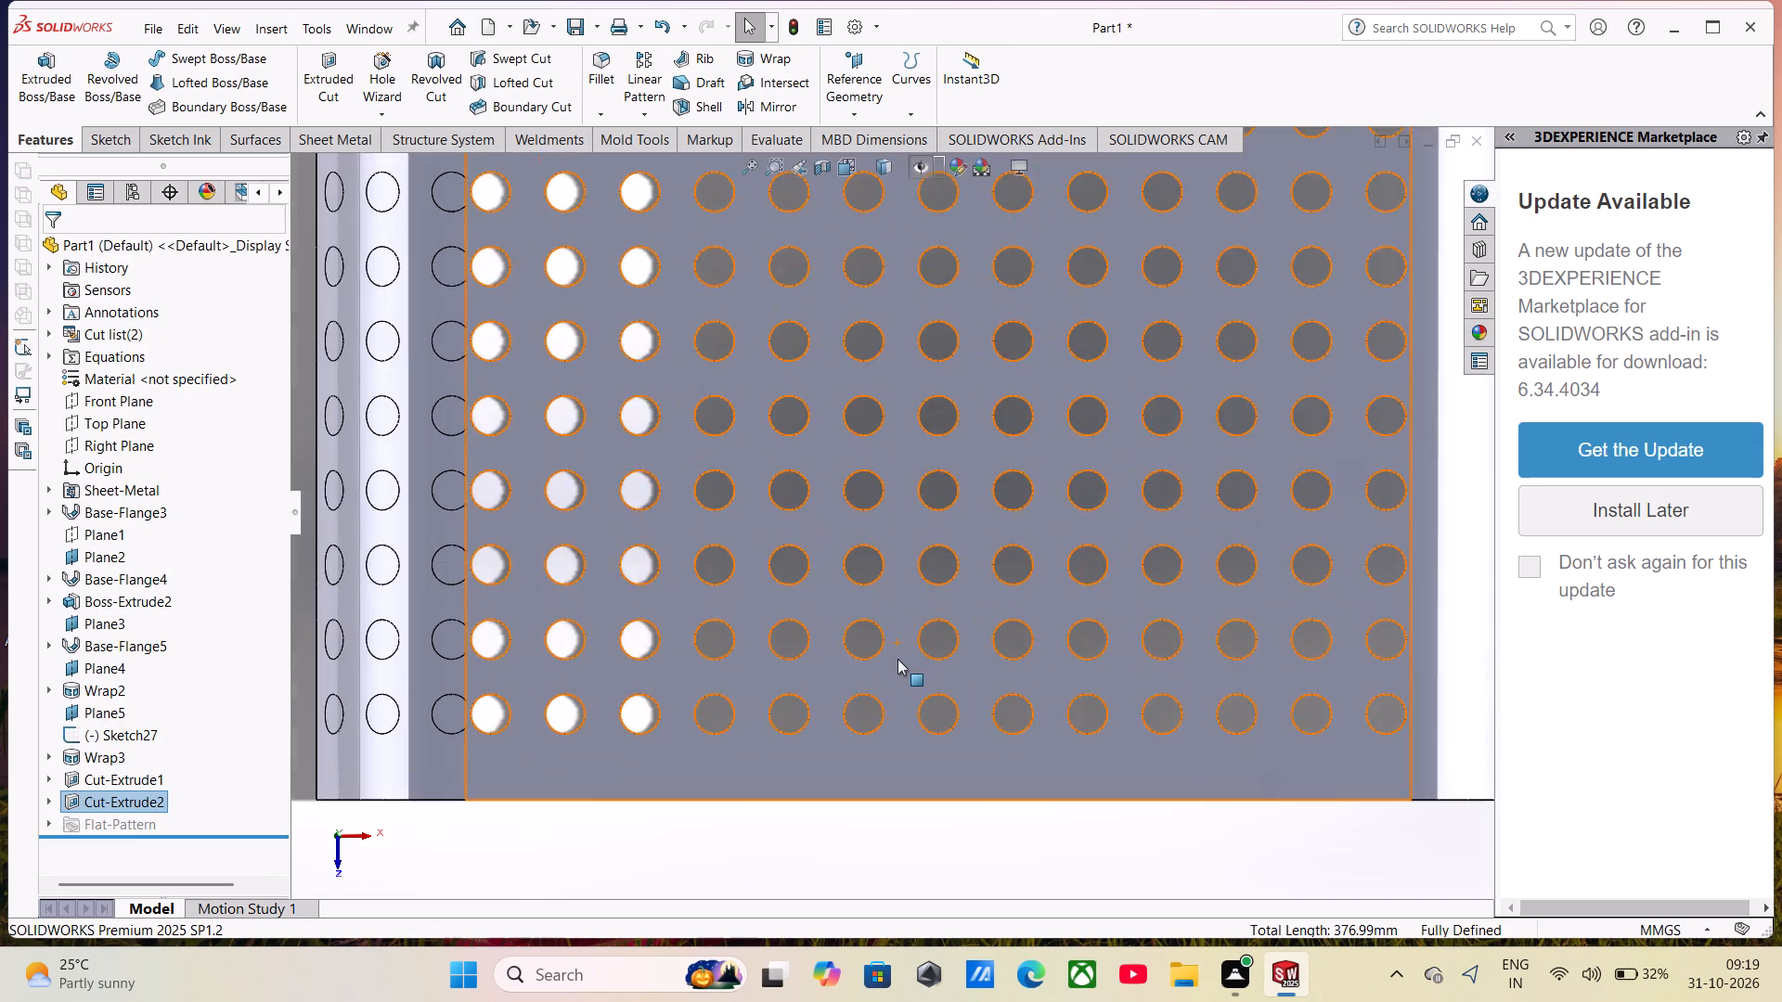
scroll(897, 659, up, 3)
middle_drag(887, 655, 849, 312)
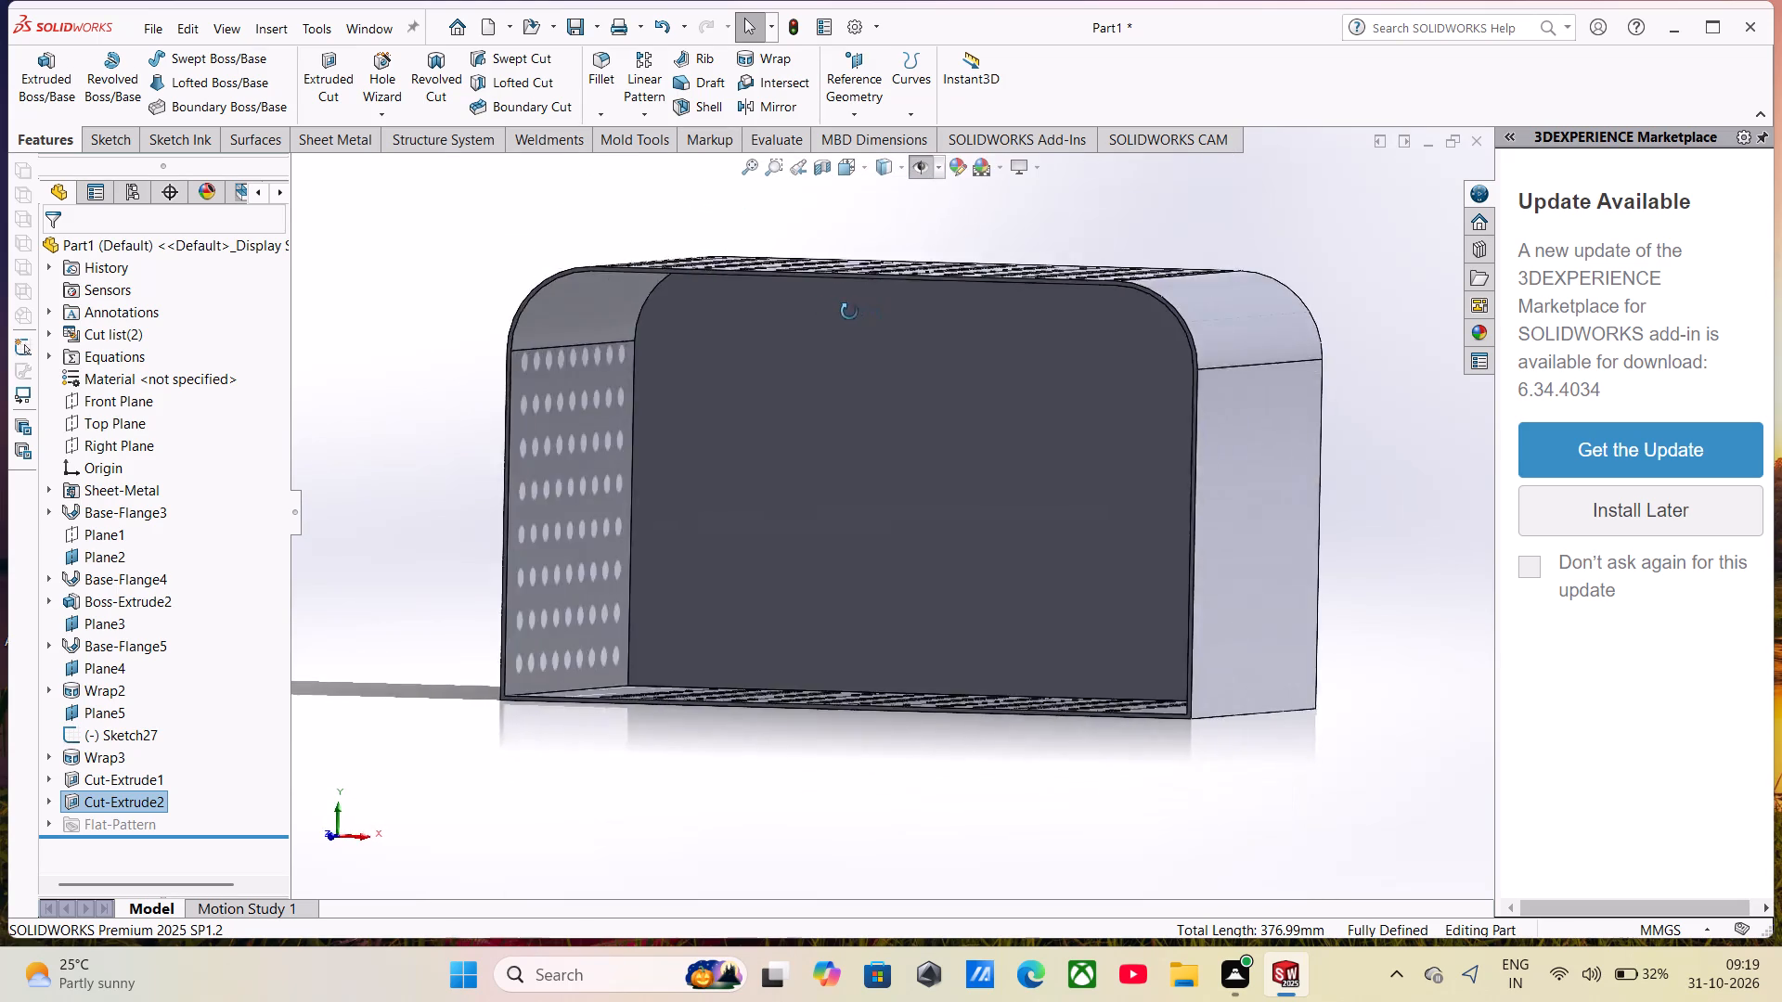
middle_drag(849, 312, 815, 289)
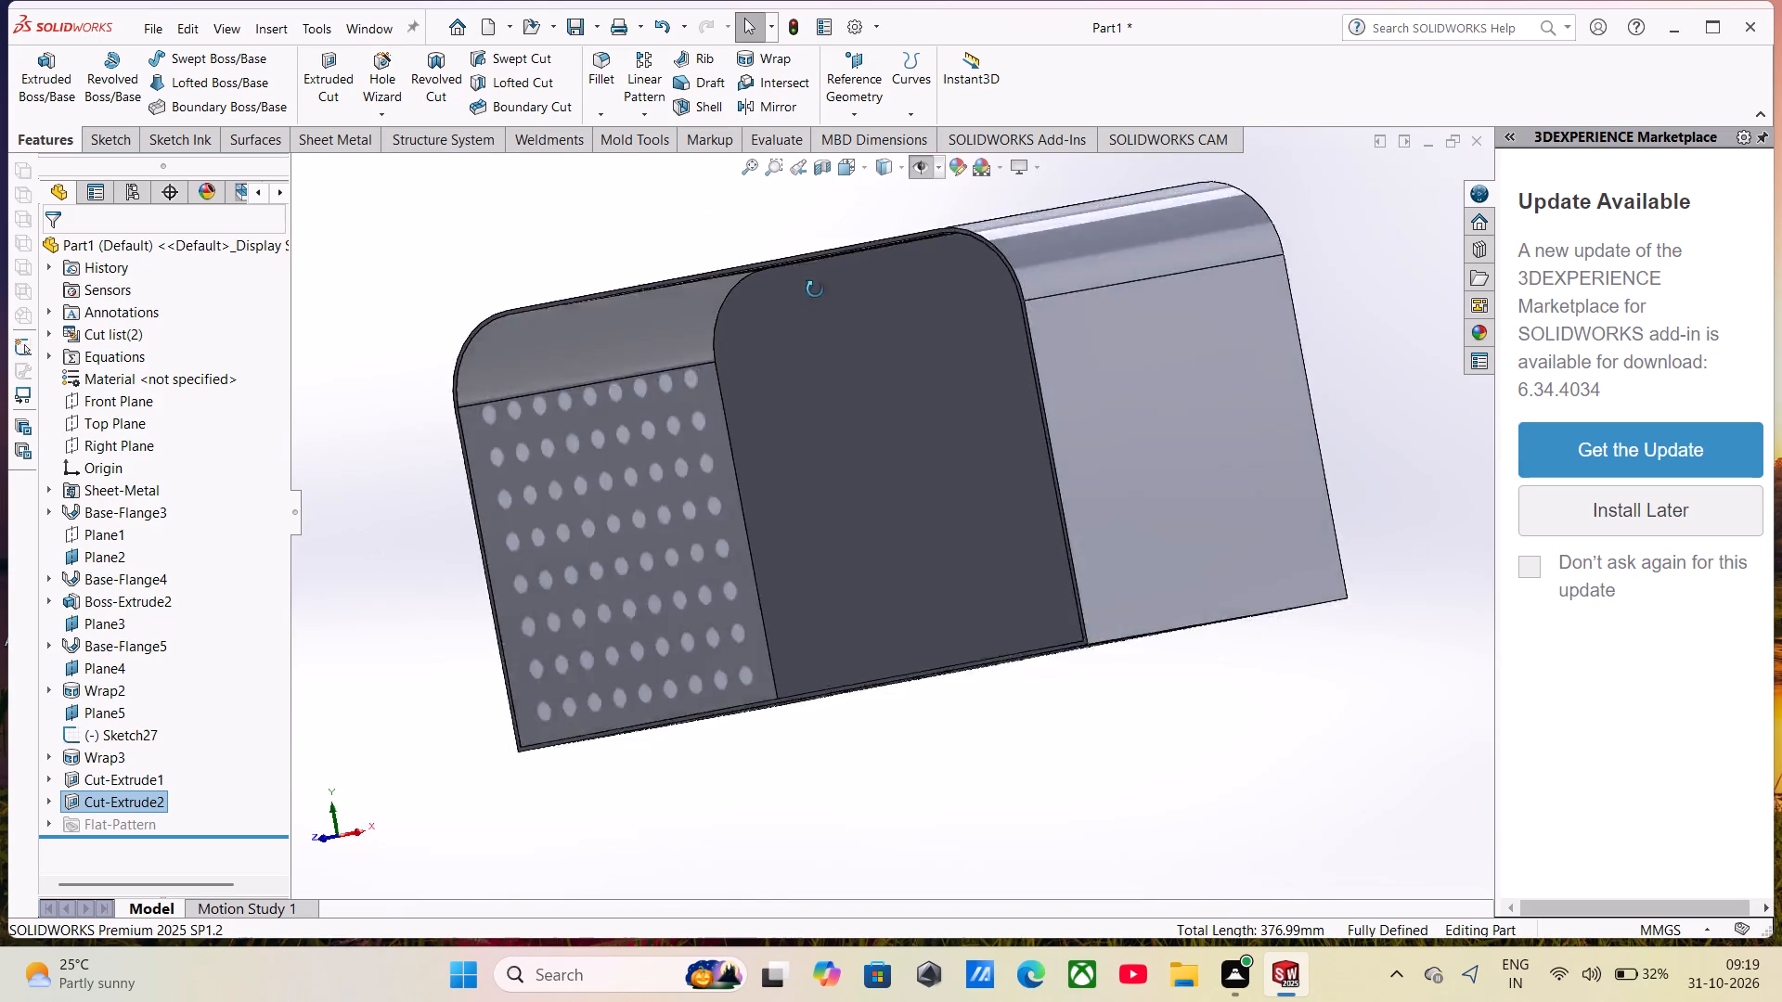
middle_drag(815, 289, 1078, 328)
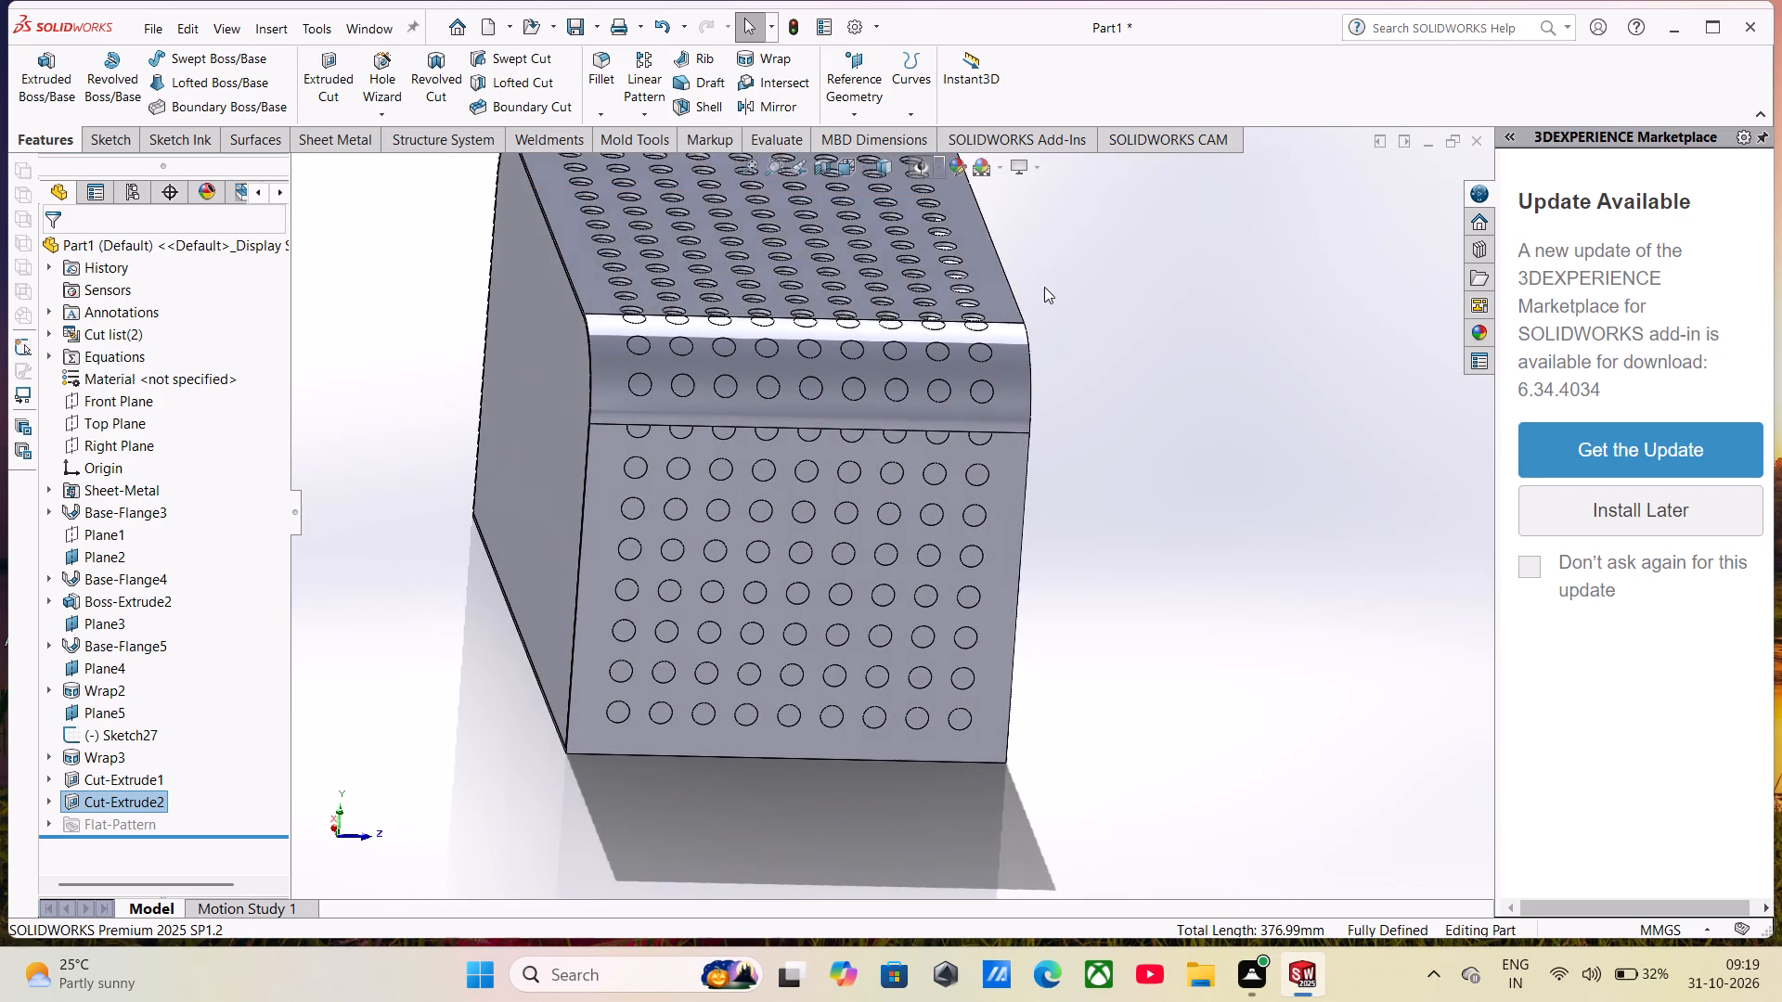
click(872, 106)
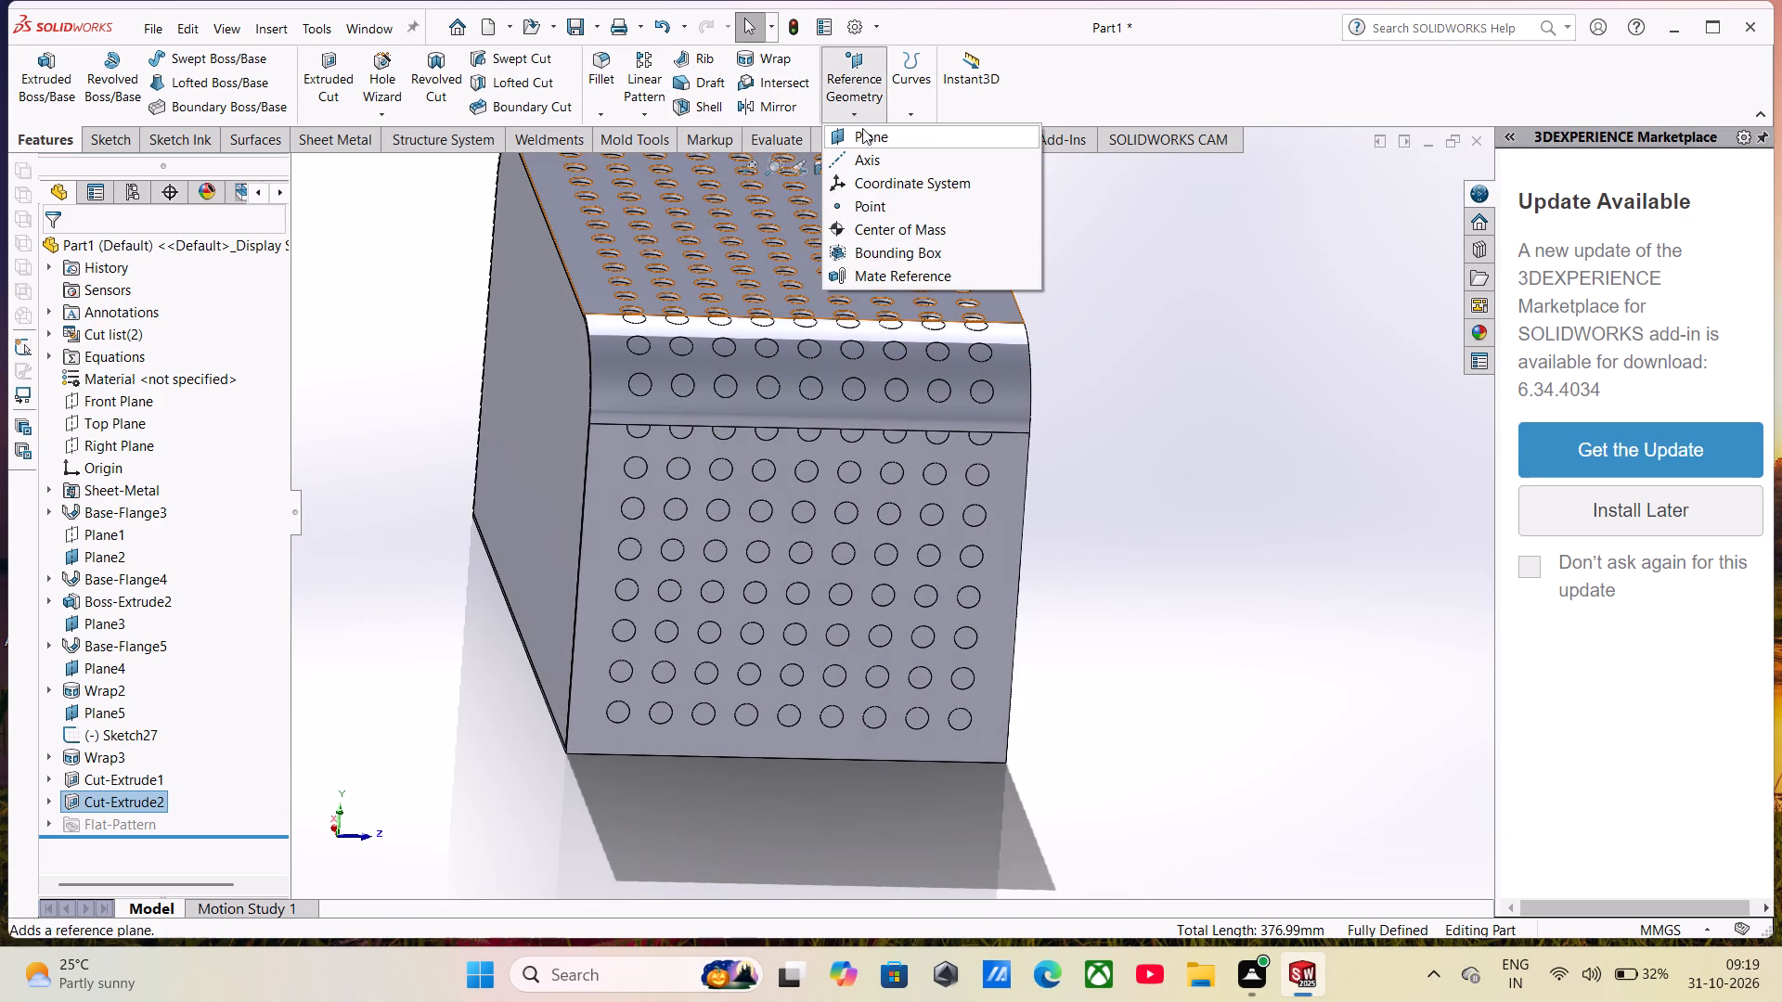
click(862, 130)
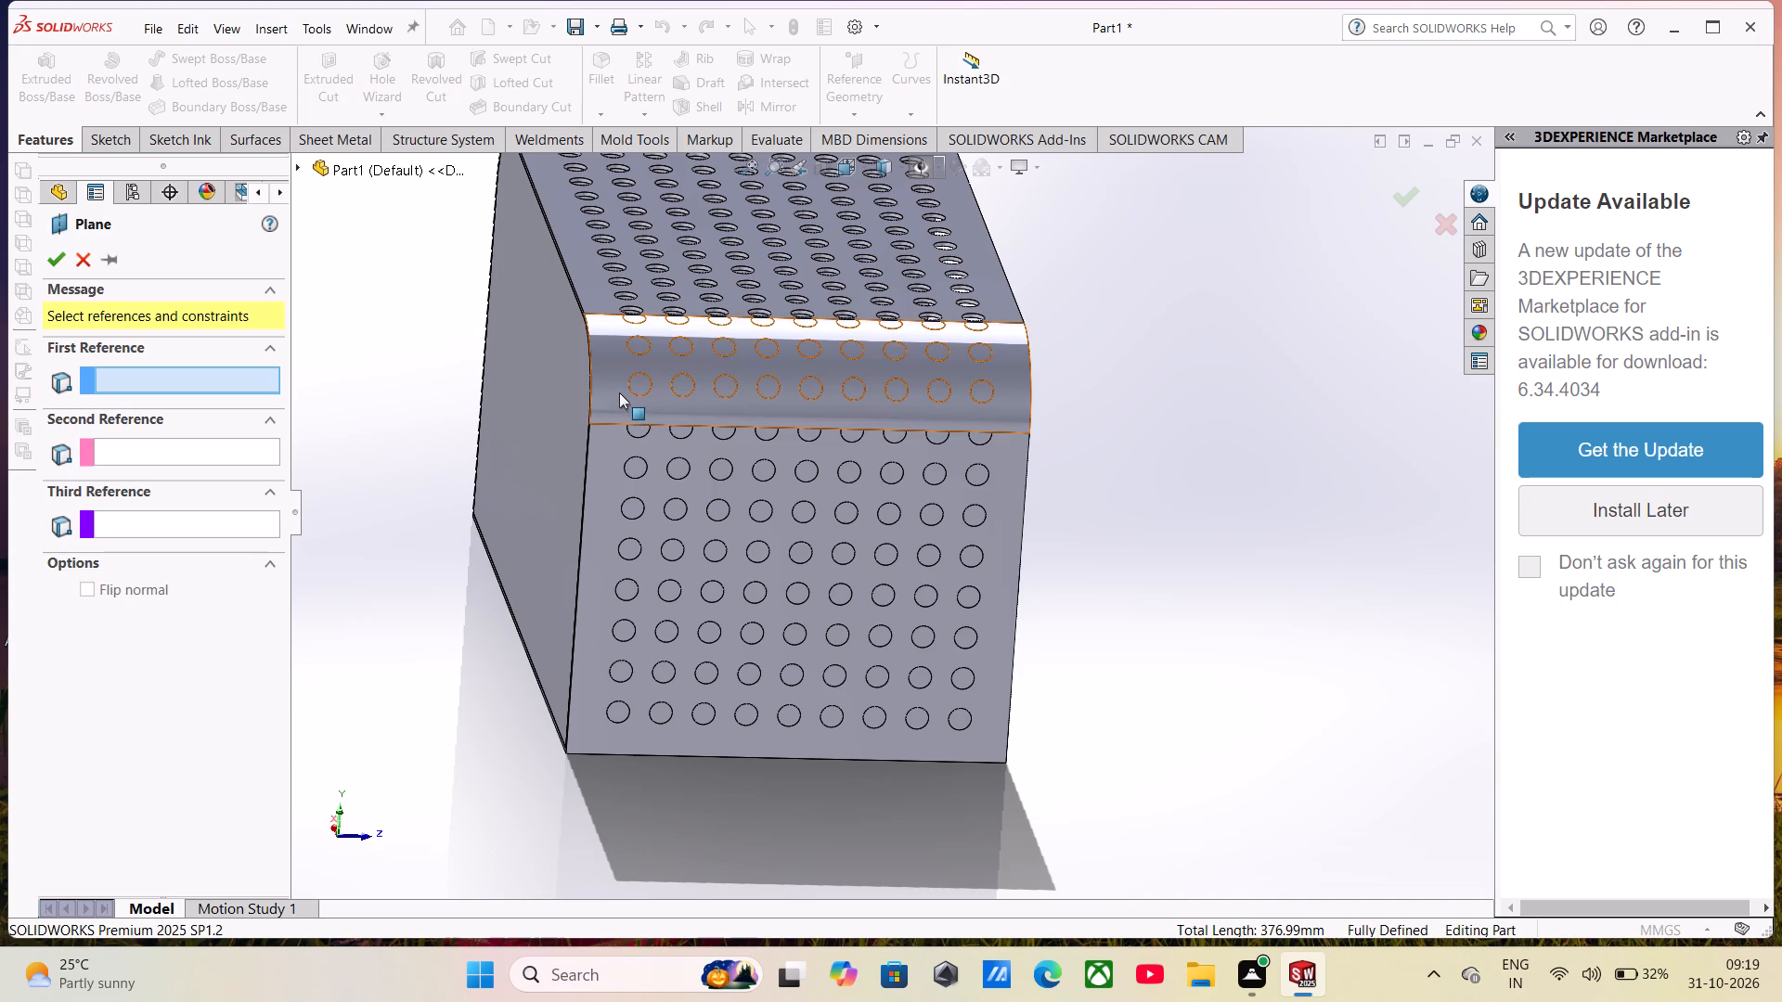
click(619, 392)
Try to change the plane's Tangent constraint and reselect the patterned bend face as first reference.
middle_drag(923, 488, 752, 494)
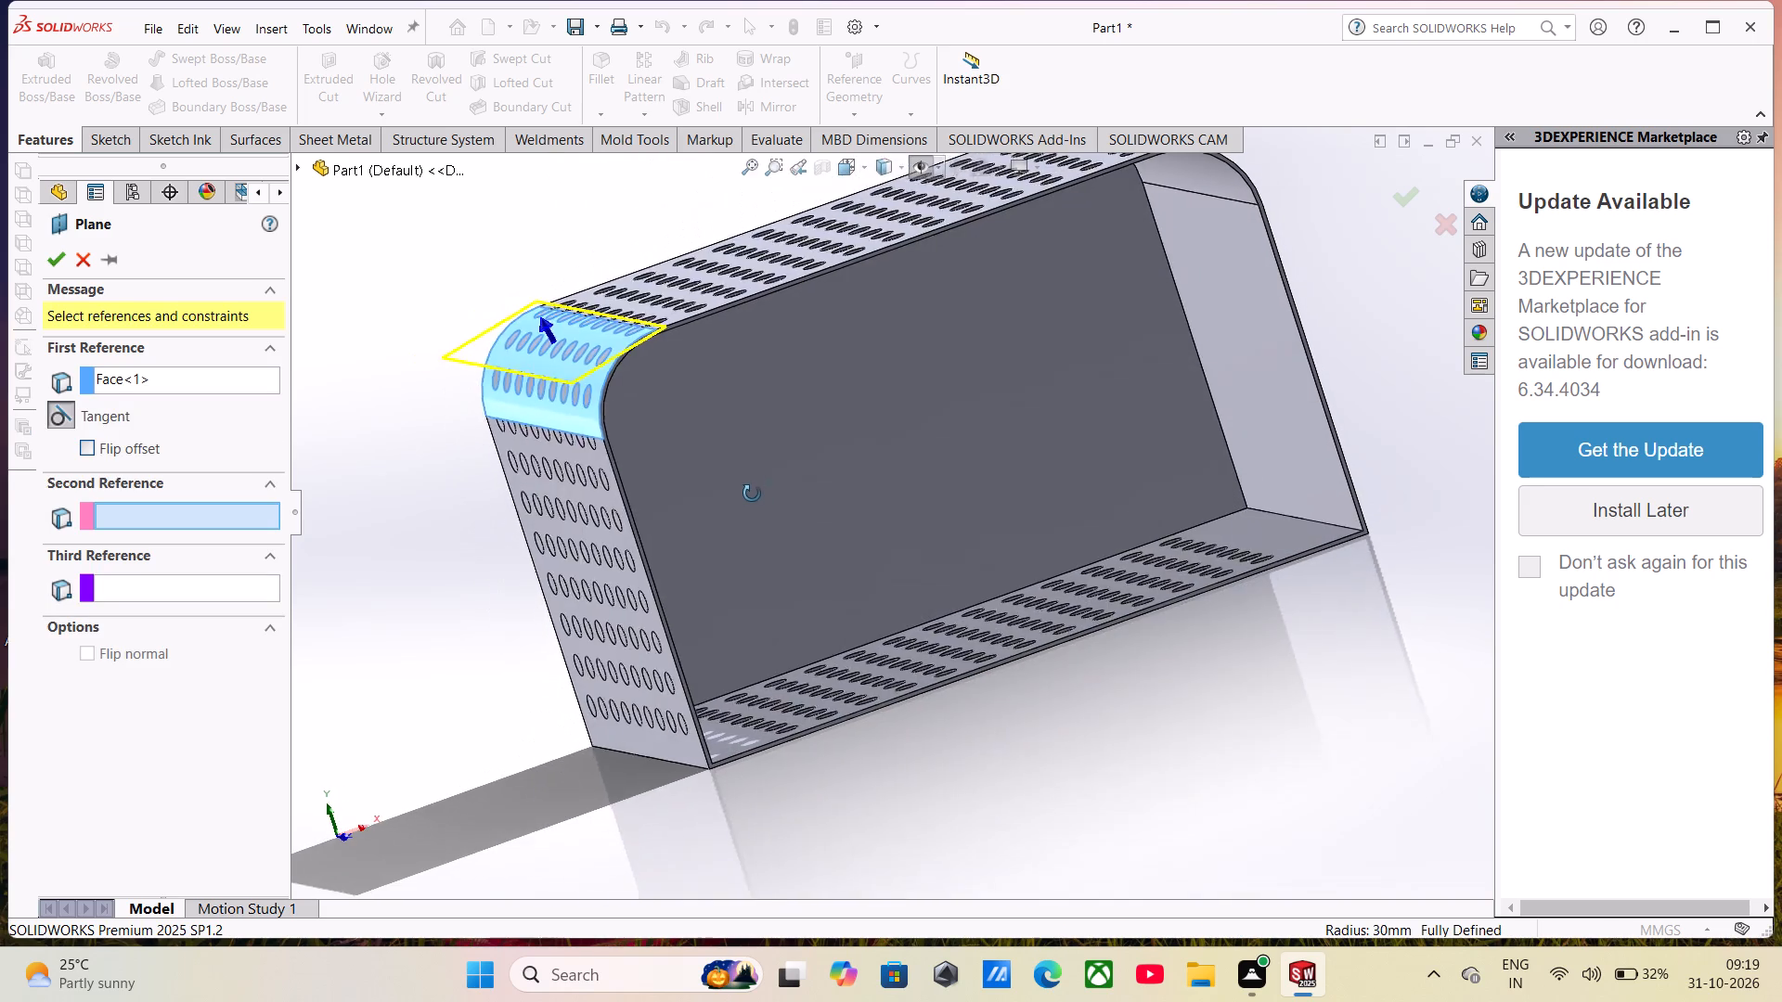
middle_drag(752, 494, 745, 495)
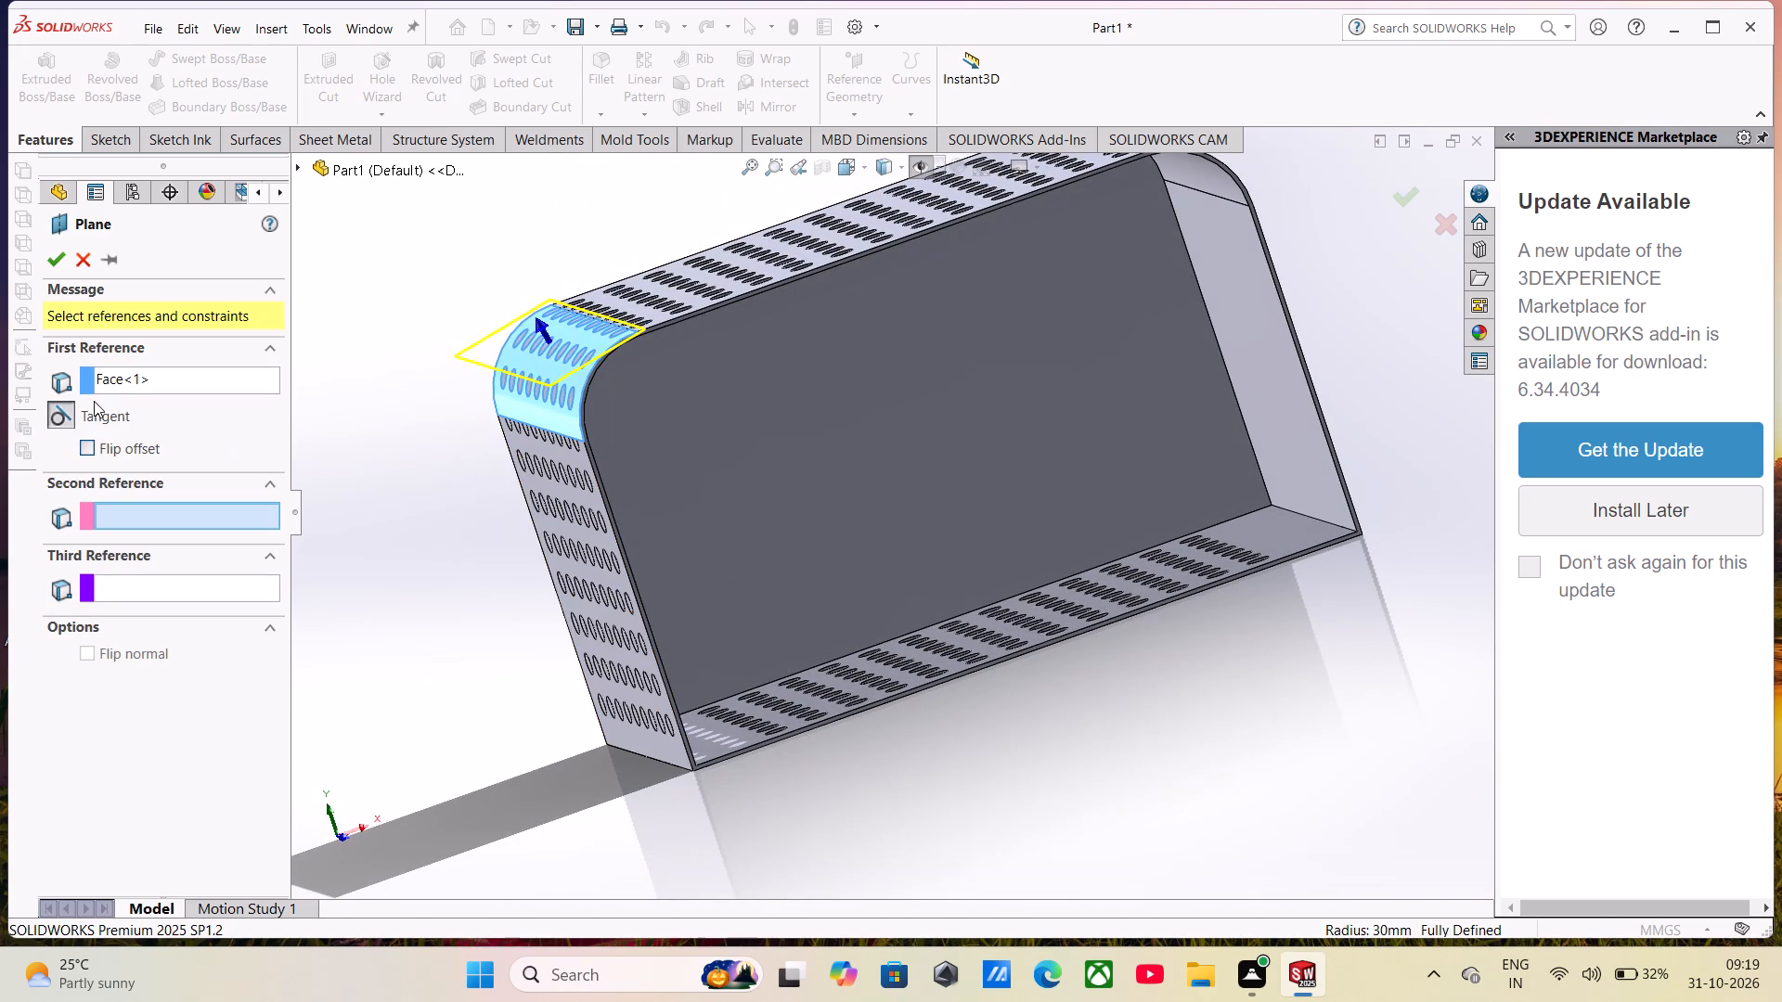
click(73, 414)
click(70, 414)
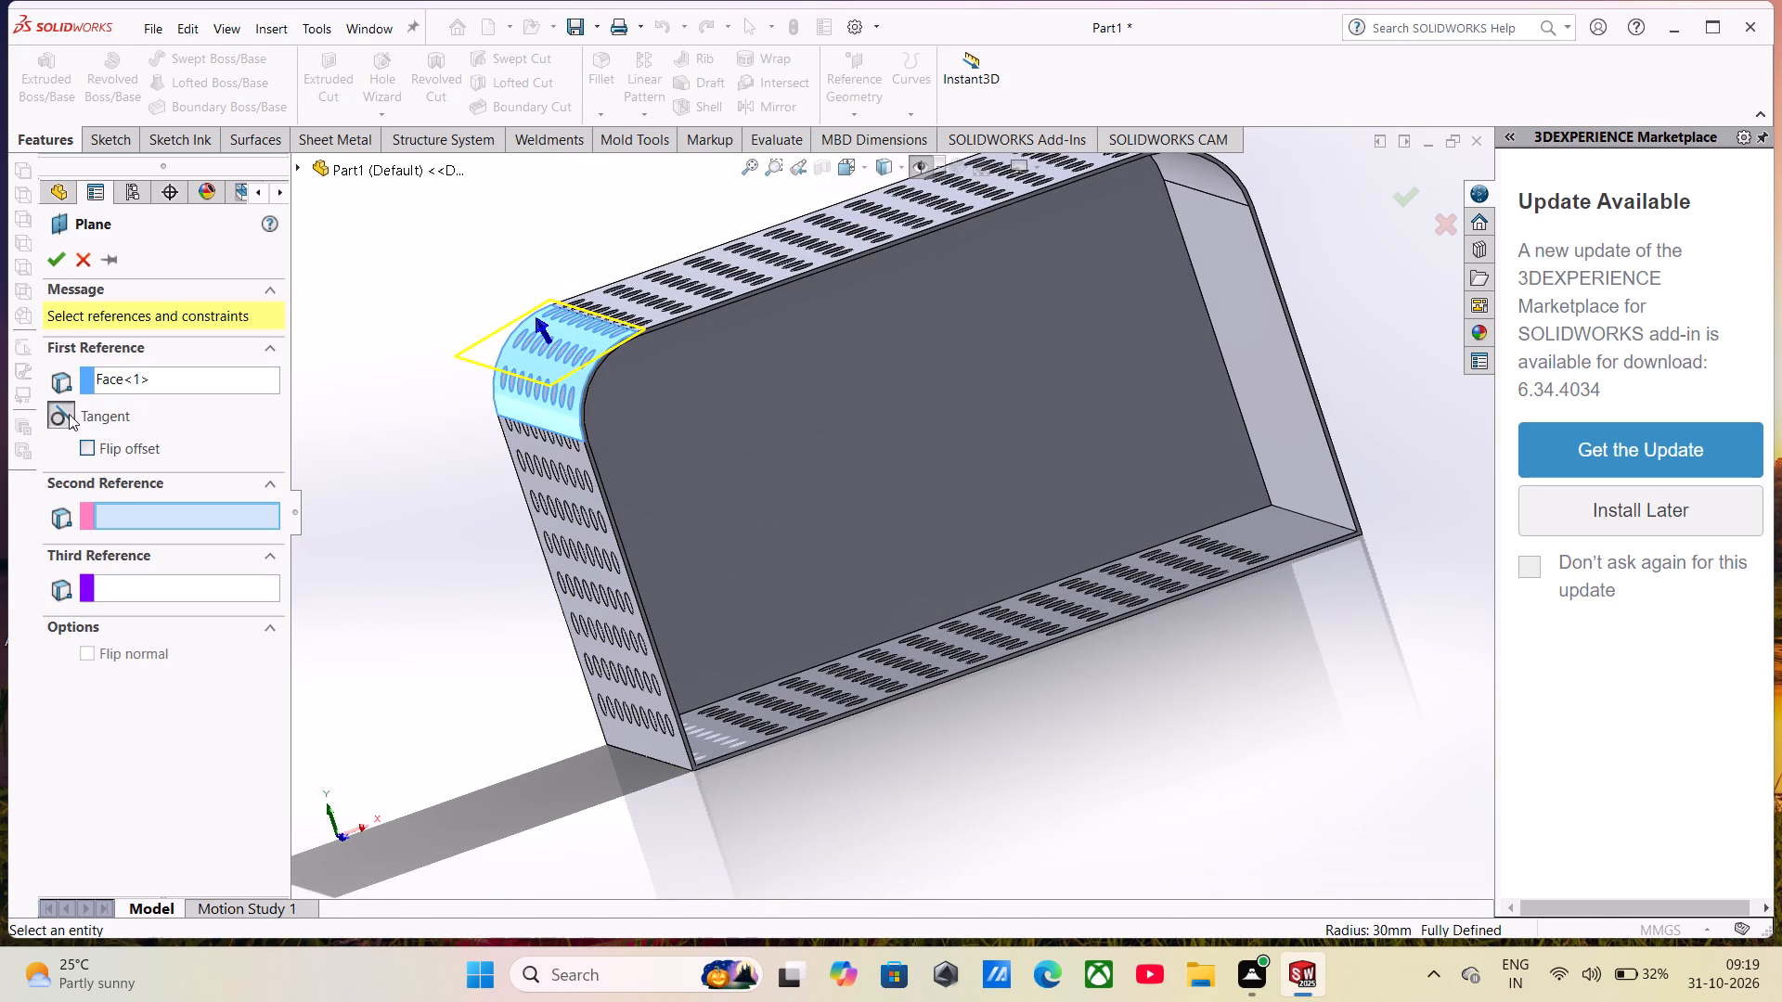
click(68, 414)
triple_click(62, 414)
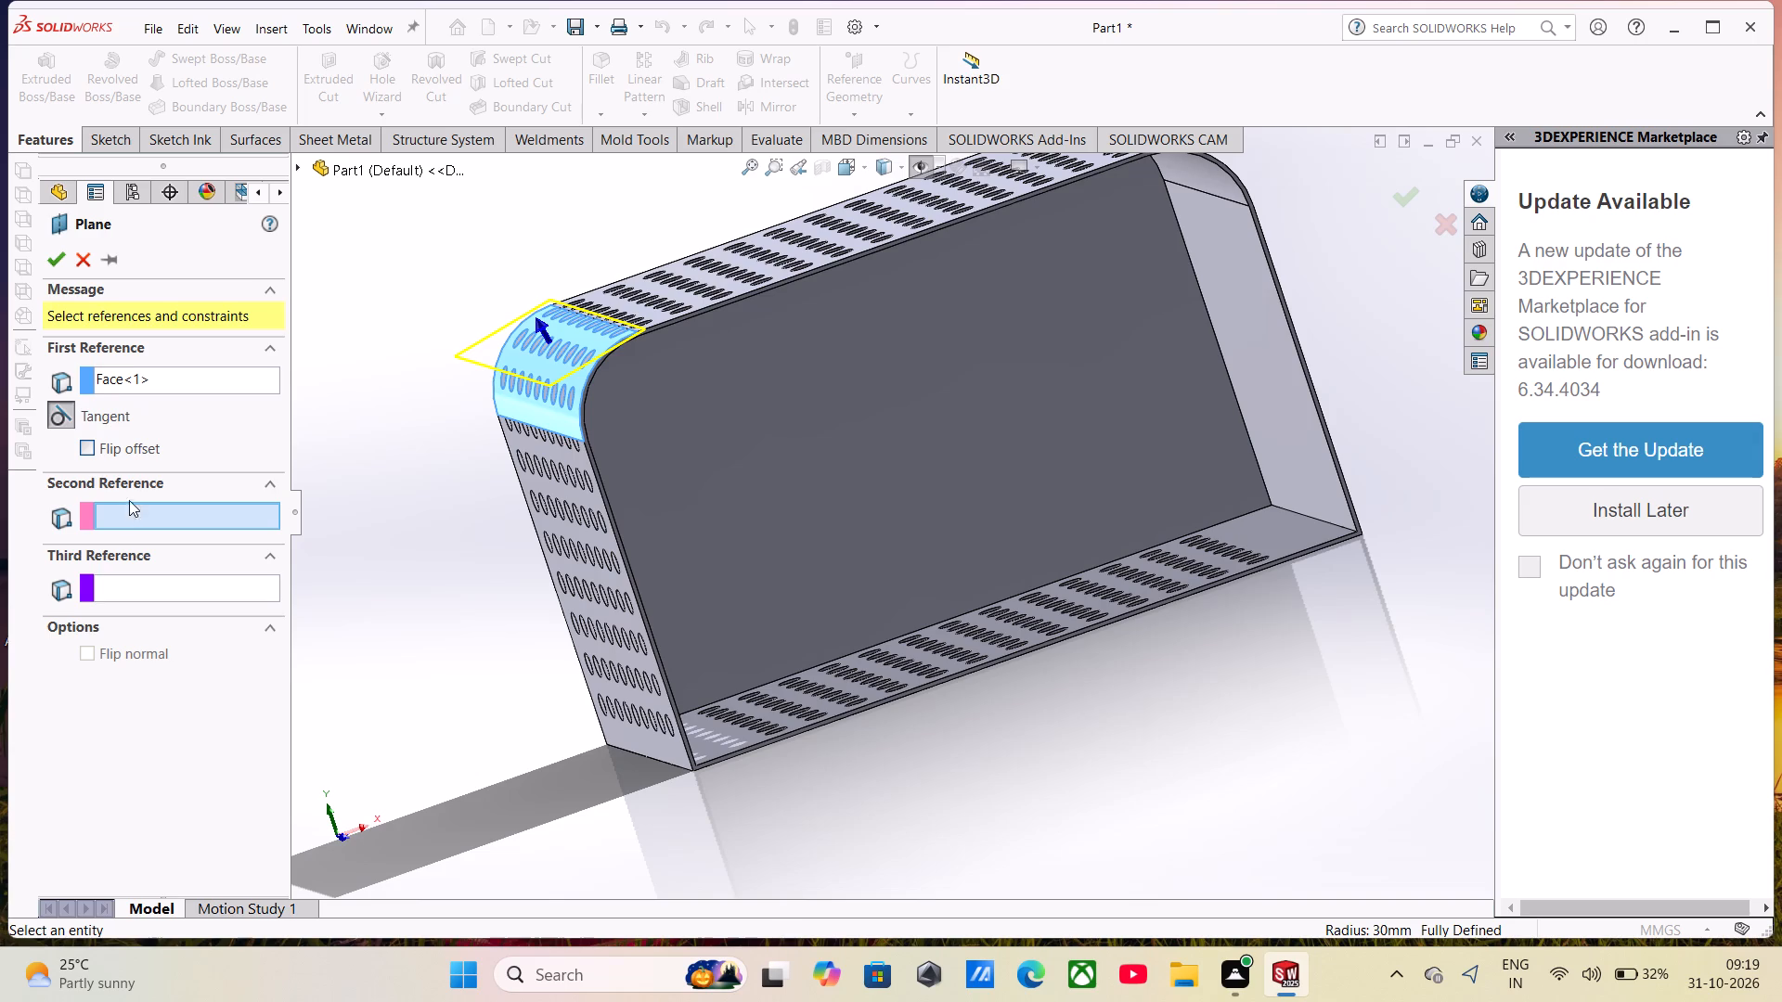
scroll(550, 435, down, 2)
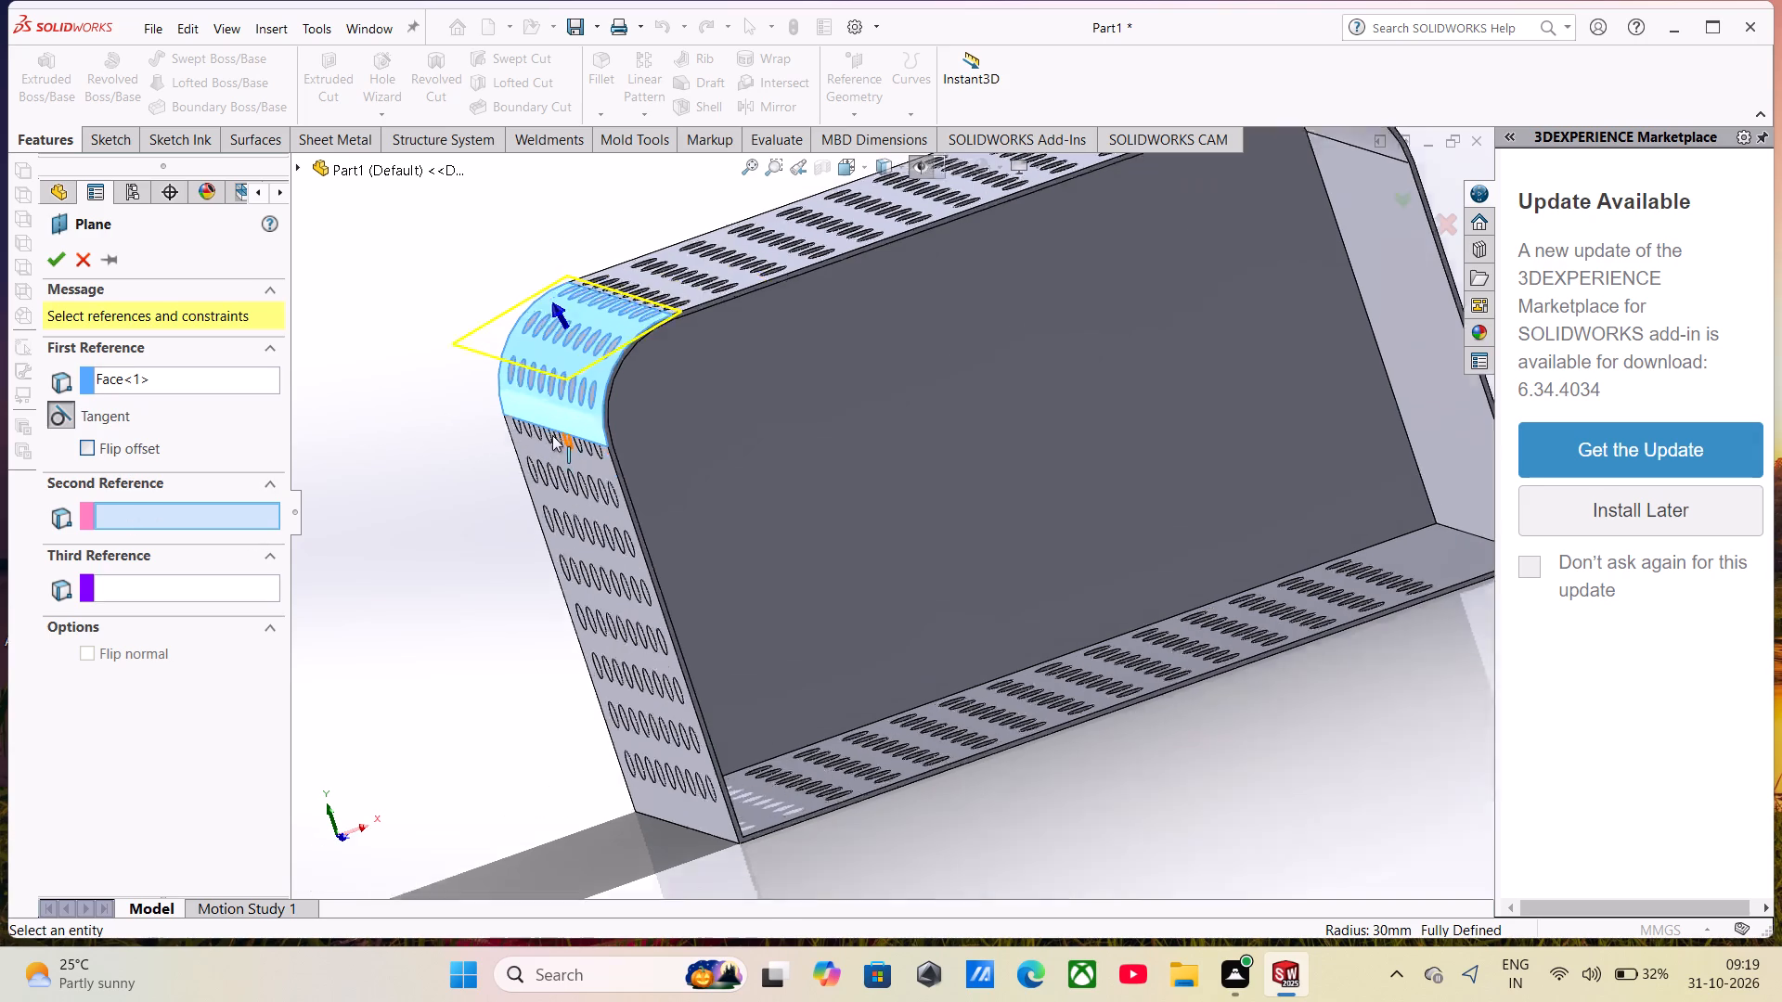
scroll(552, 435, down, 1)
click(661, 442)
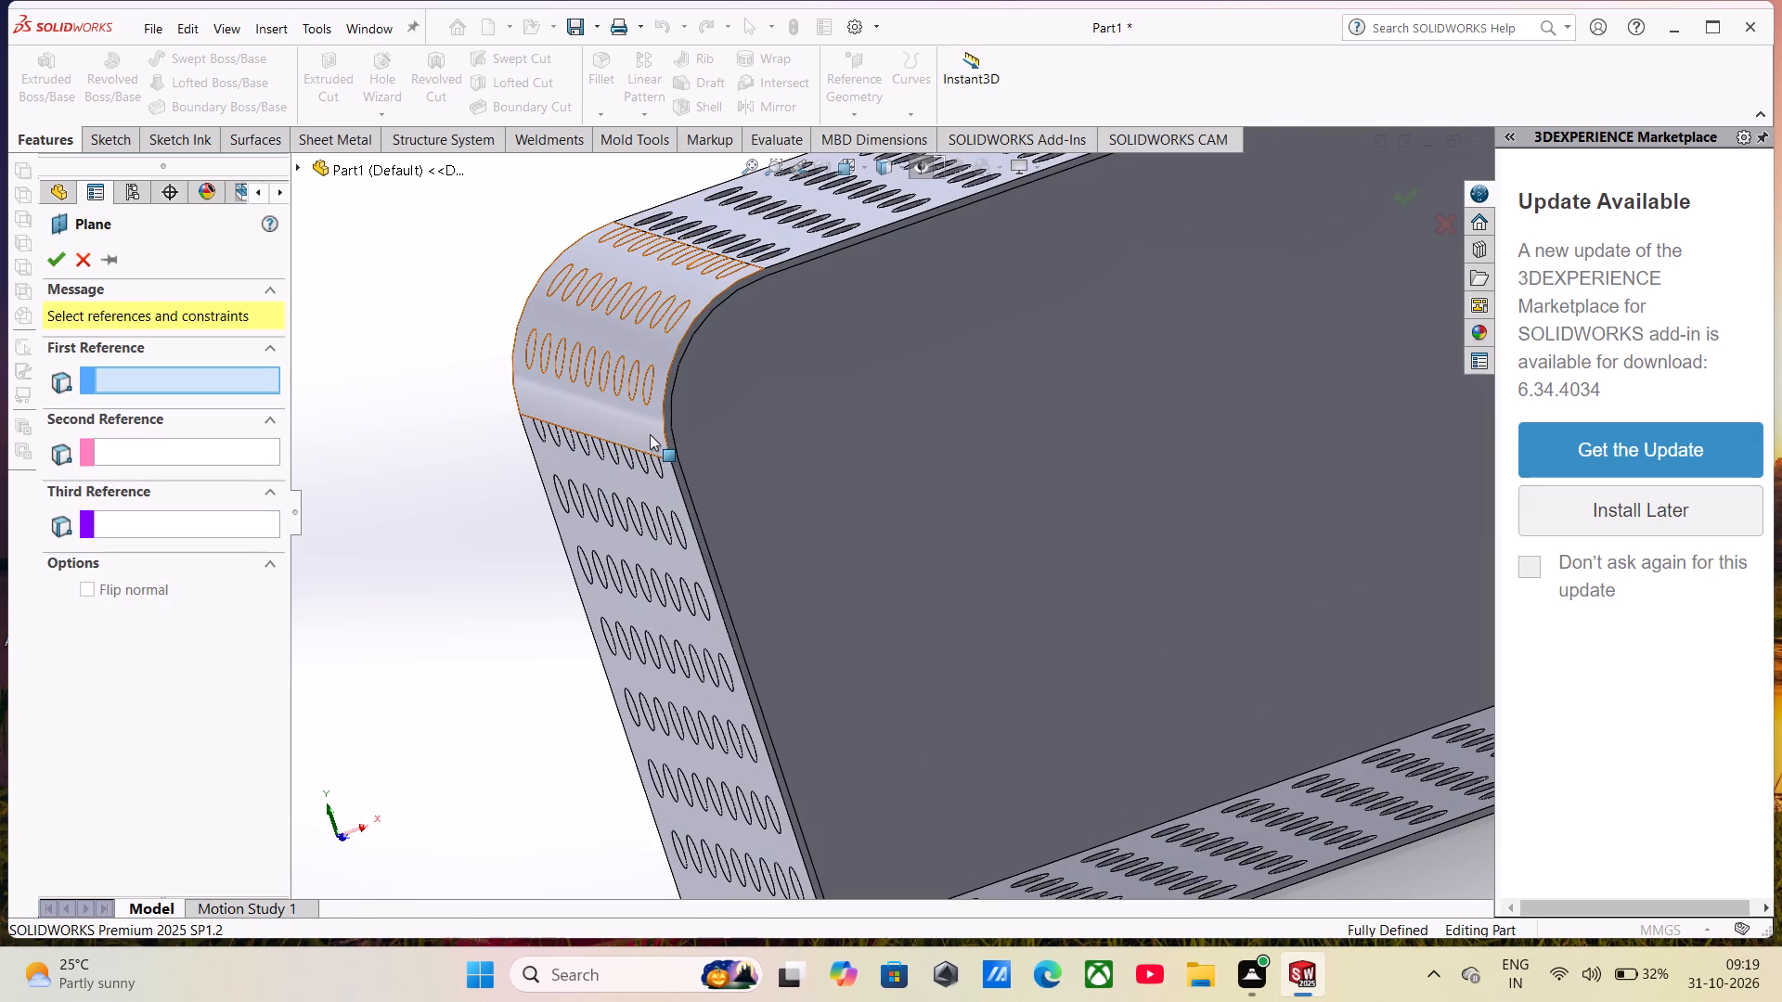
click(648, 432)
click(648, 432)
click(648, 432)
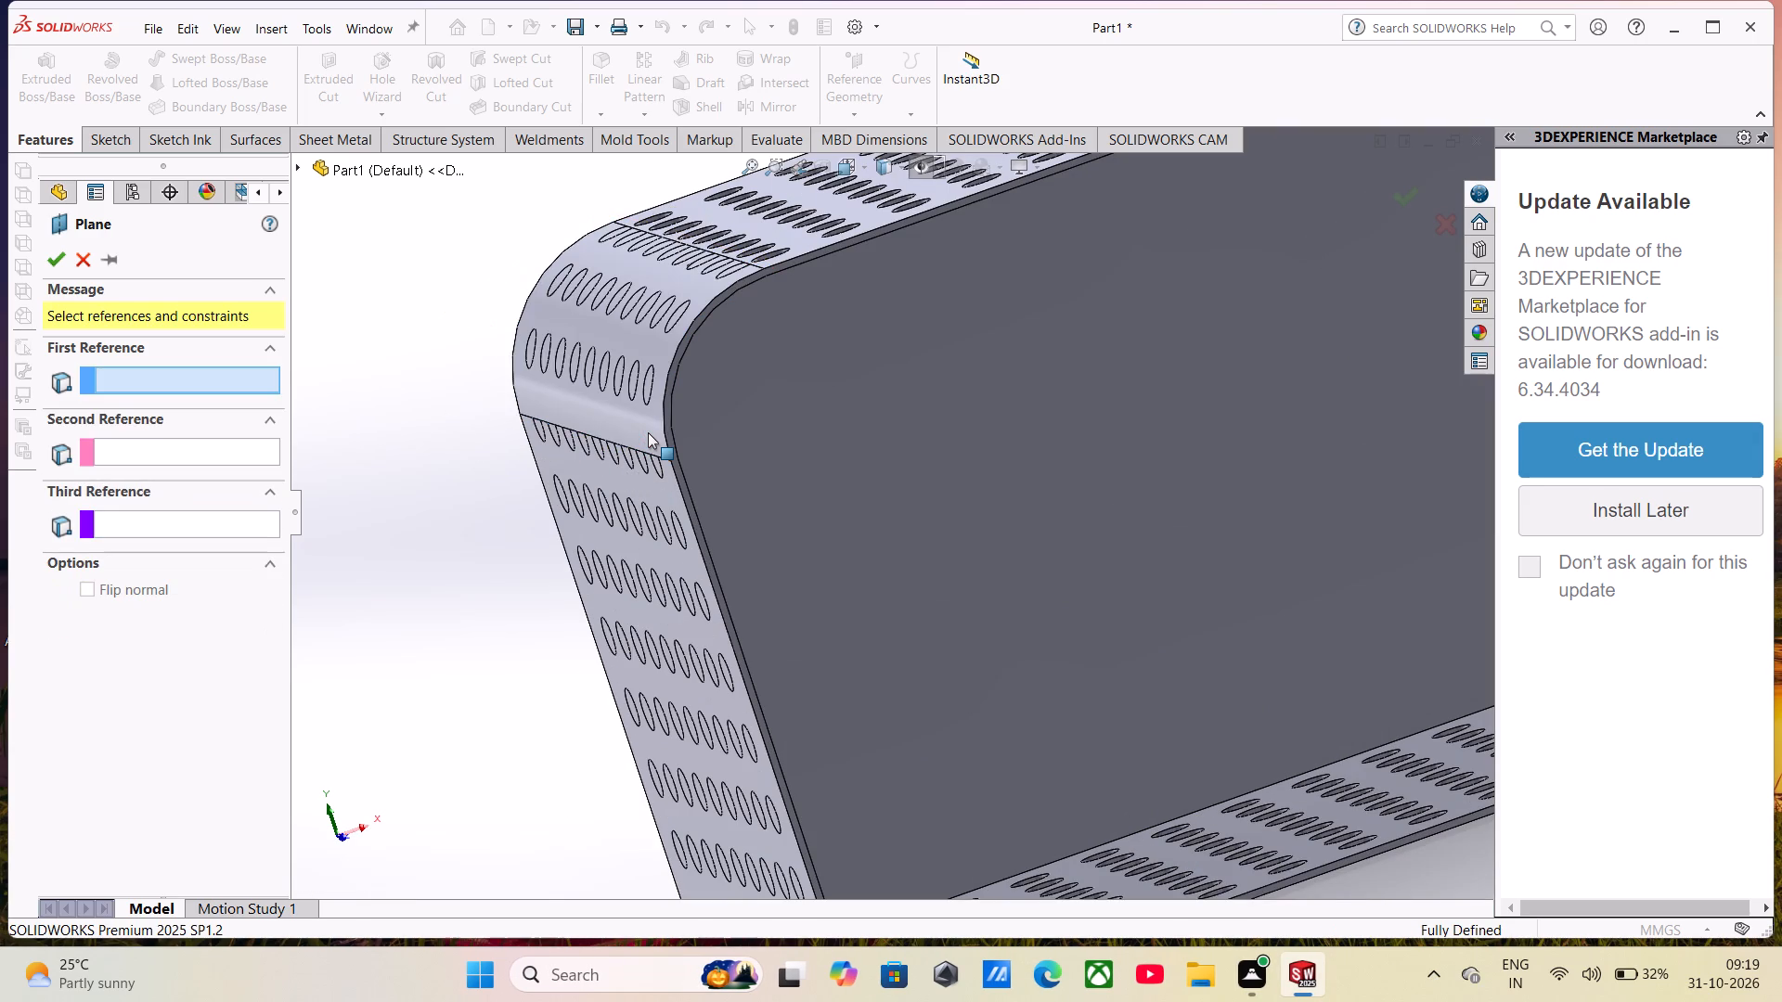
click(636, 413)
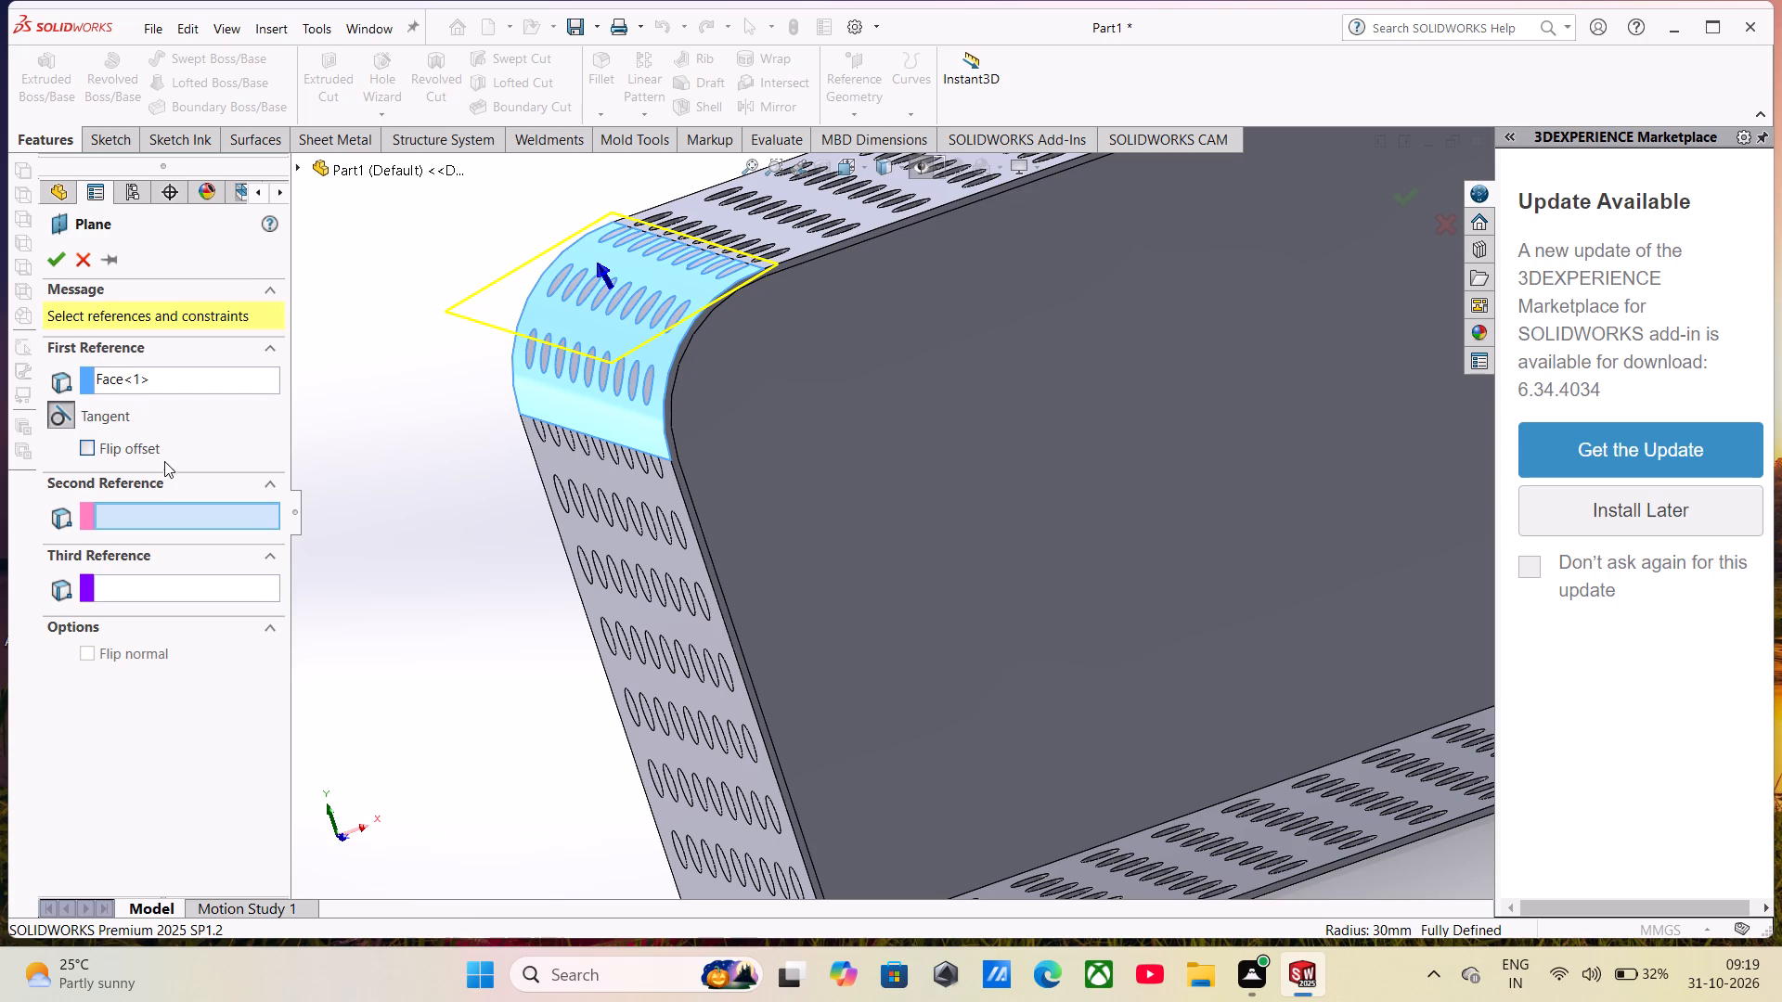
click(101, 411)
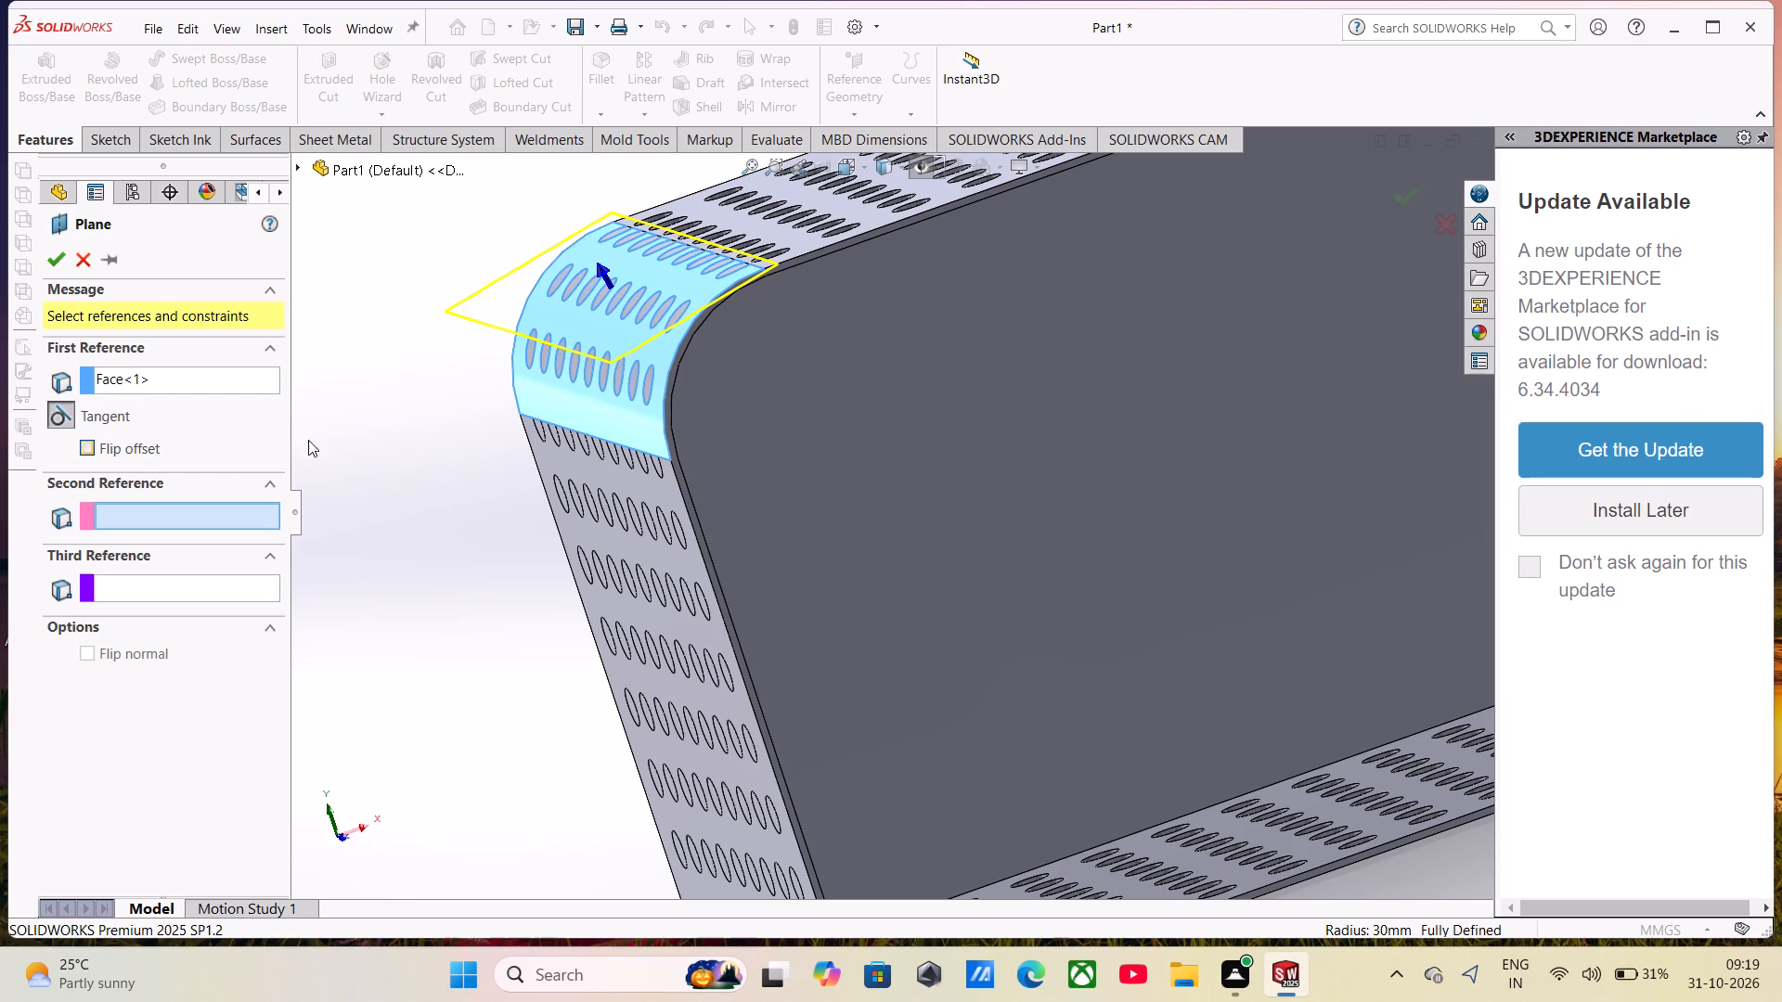
Add the patterned flat side face as the perpendicular second reference and create the plane.
click(612, 480)
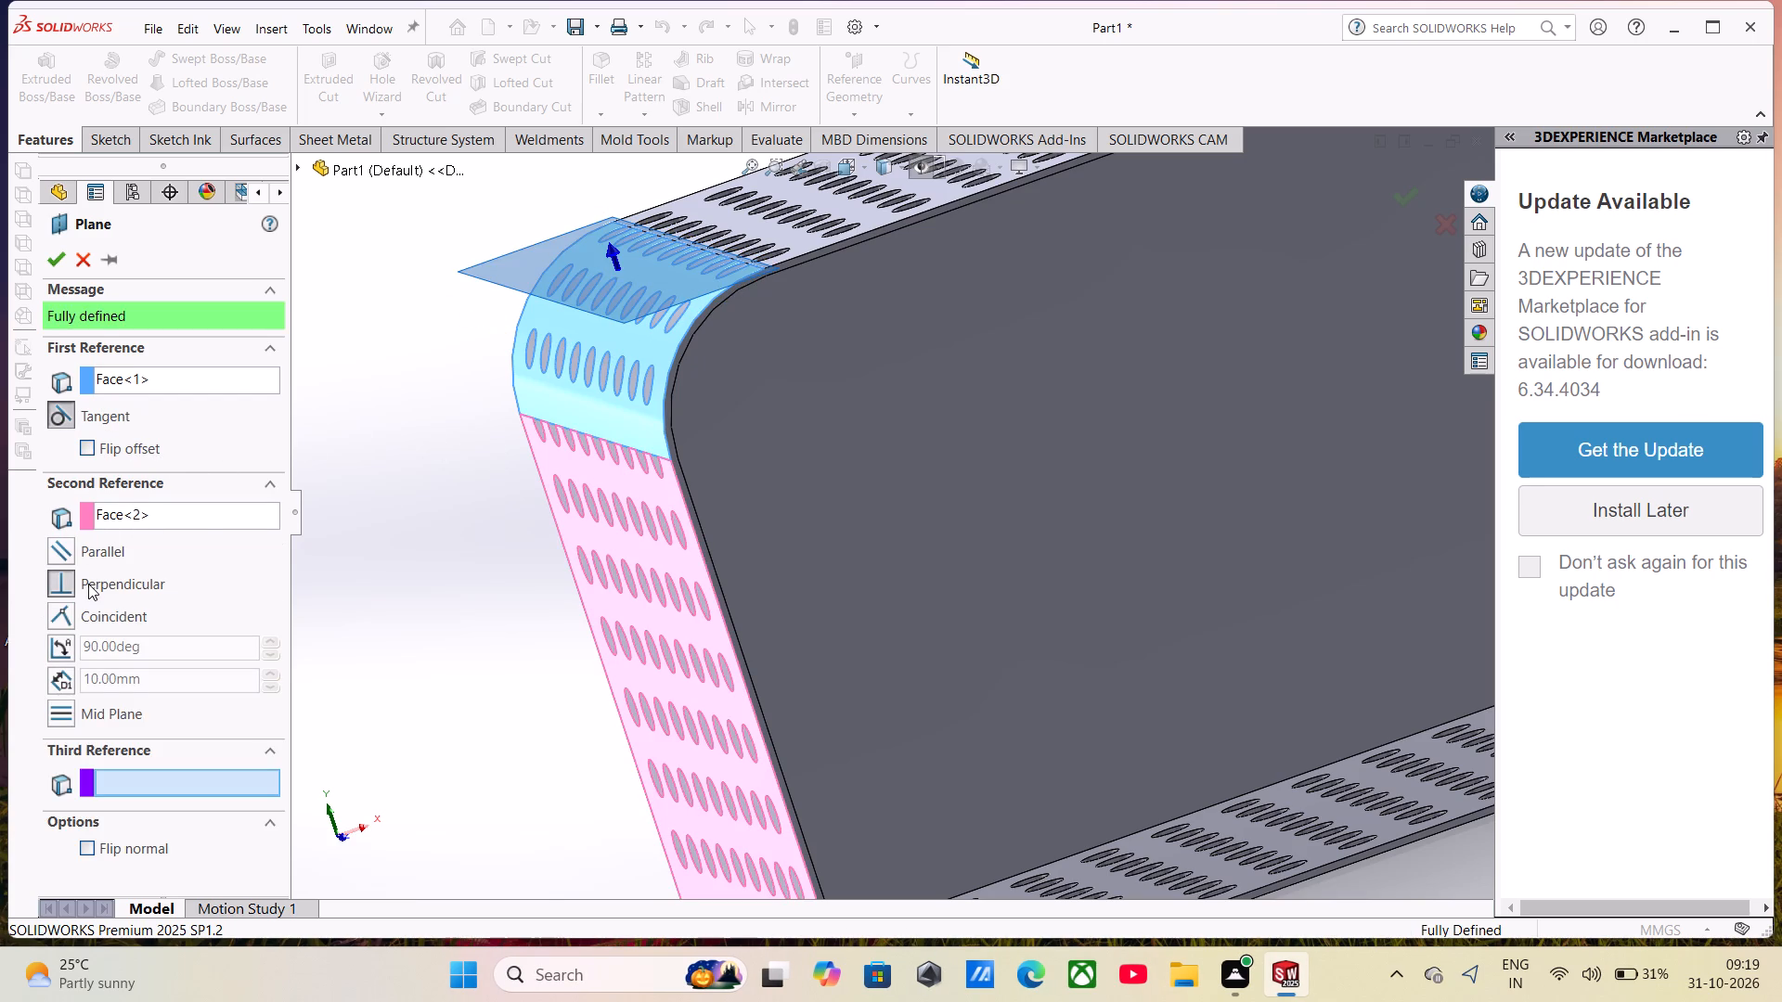
click(66, 268)
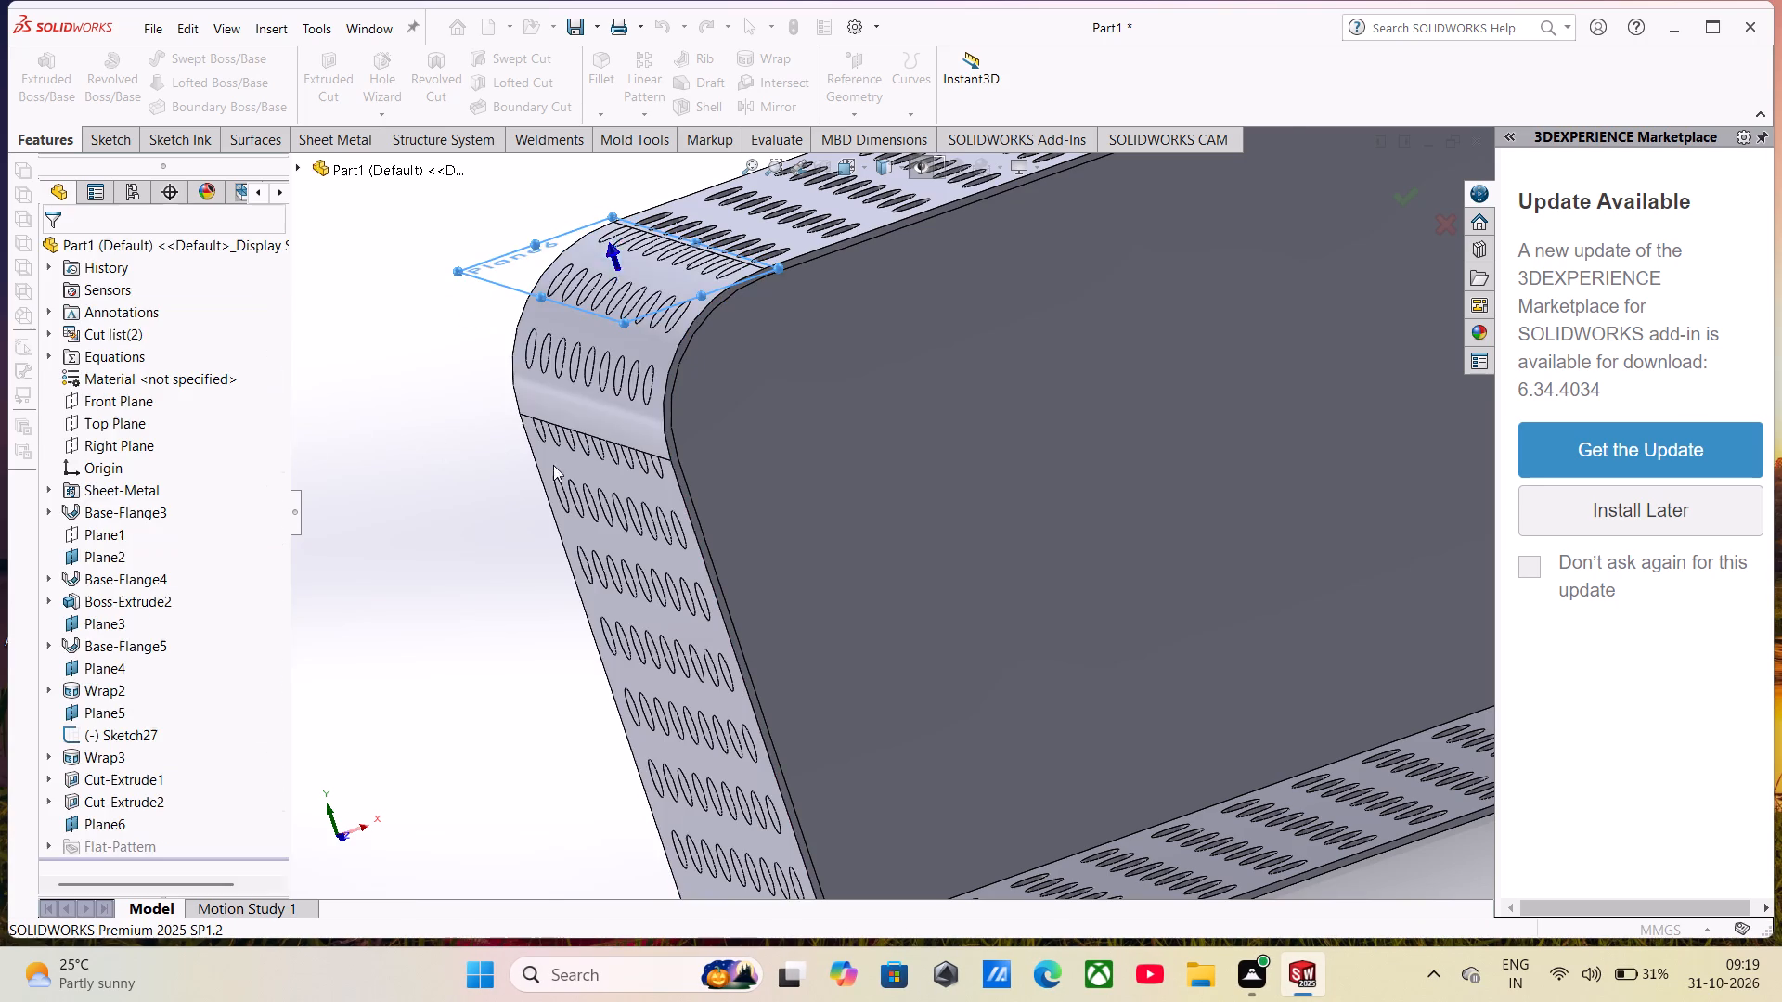
scroll(763, 507, up, 2)
middle_drag(763, 507, 888, 463)
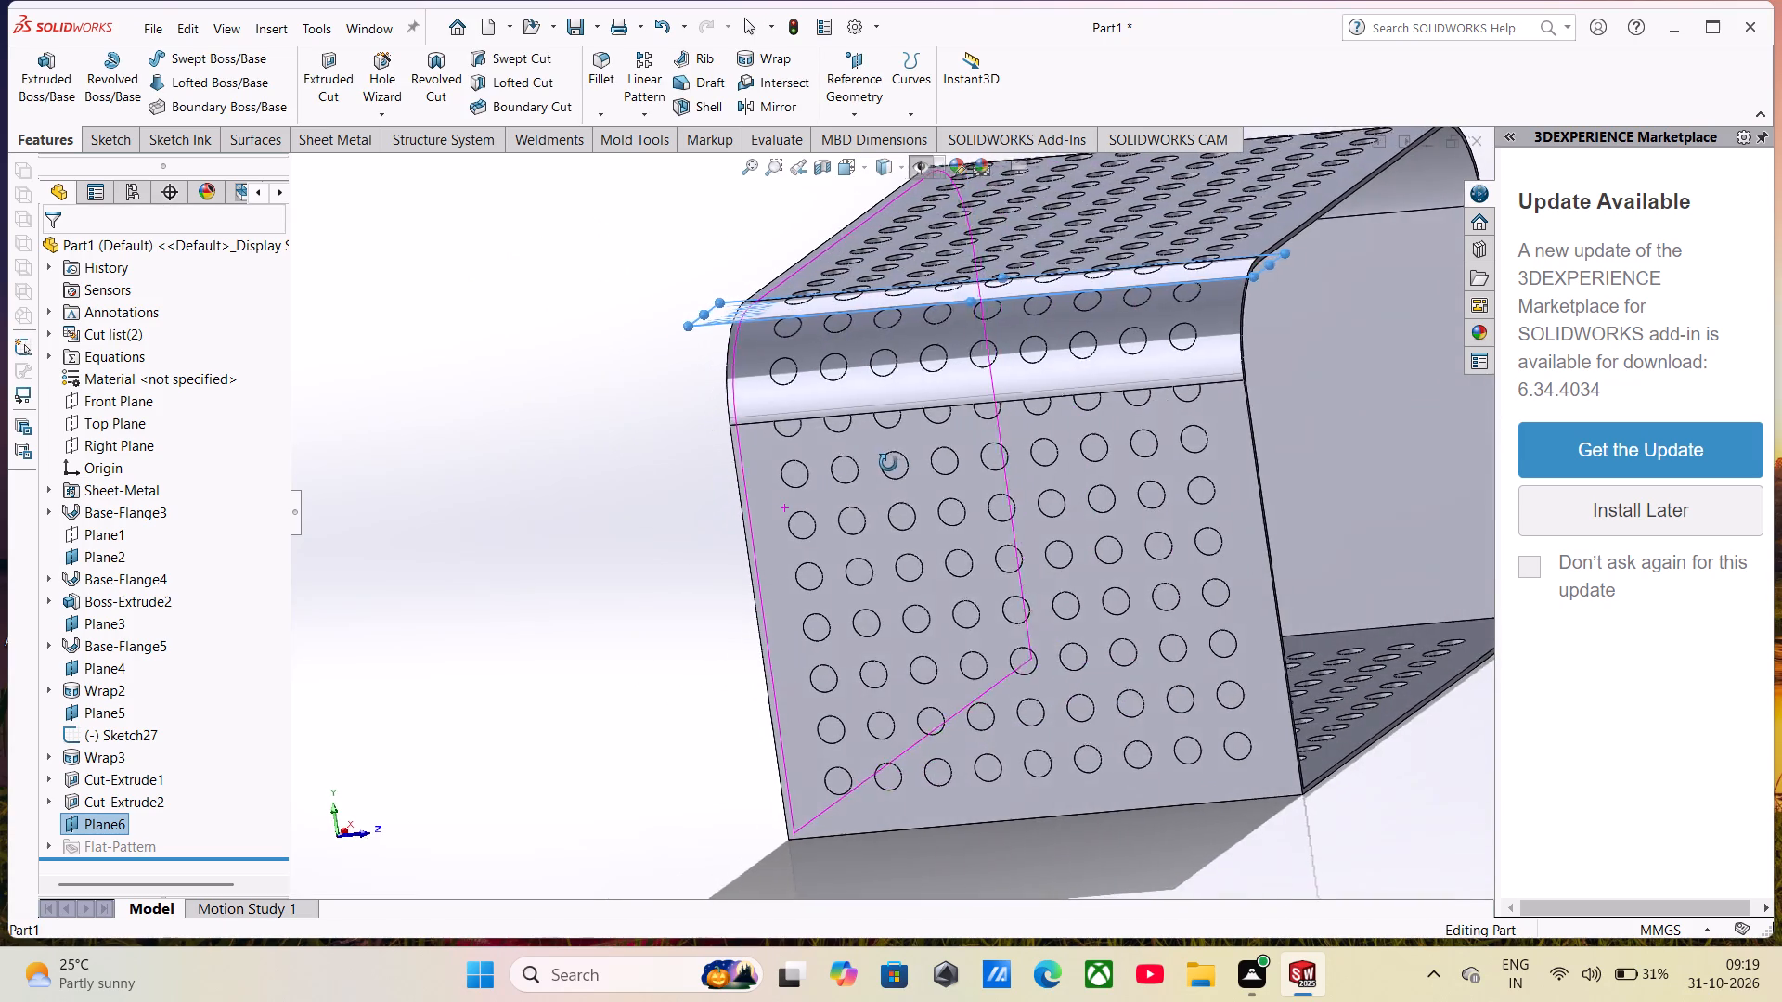
Examine the new tangent plane and the patterned bend's circles from outside and inside the cover.
middle_drag(888, 463, 814, 488)
middle_drag(794, 506, 837, 441)
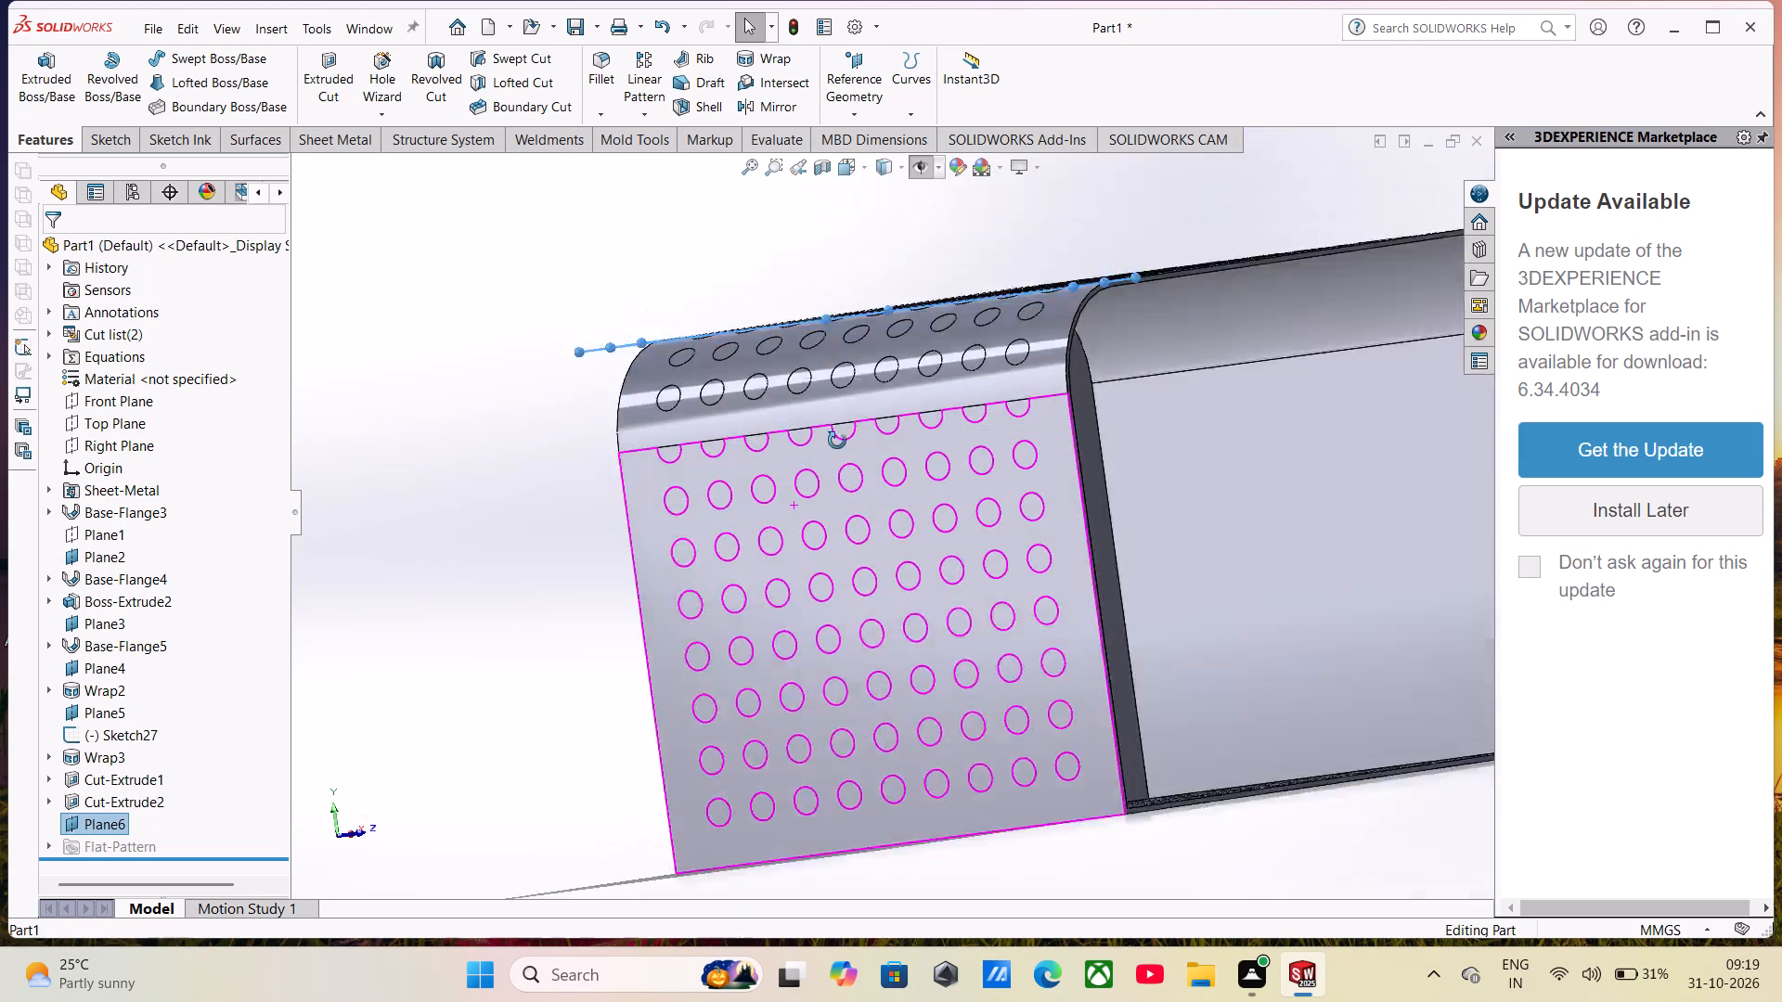
middle_drag(837, 441, 841, 405)
middle_click(841, 399)
middle_drag(818, 399, 804, 482)
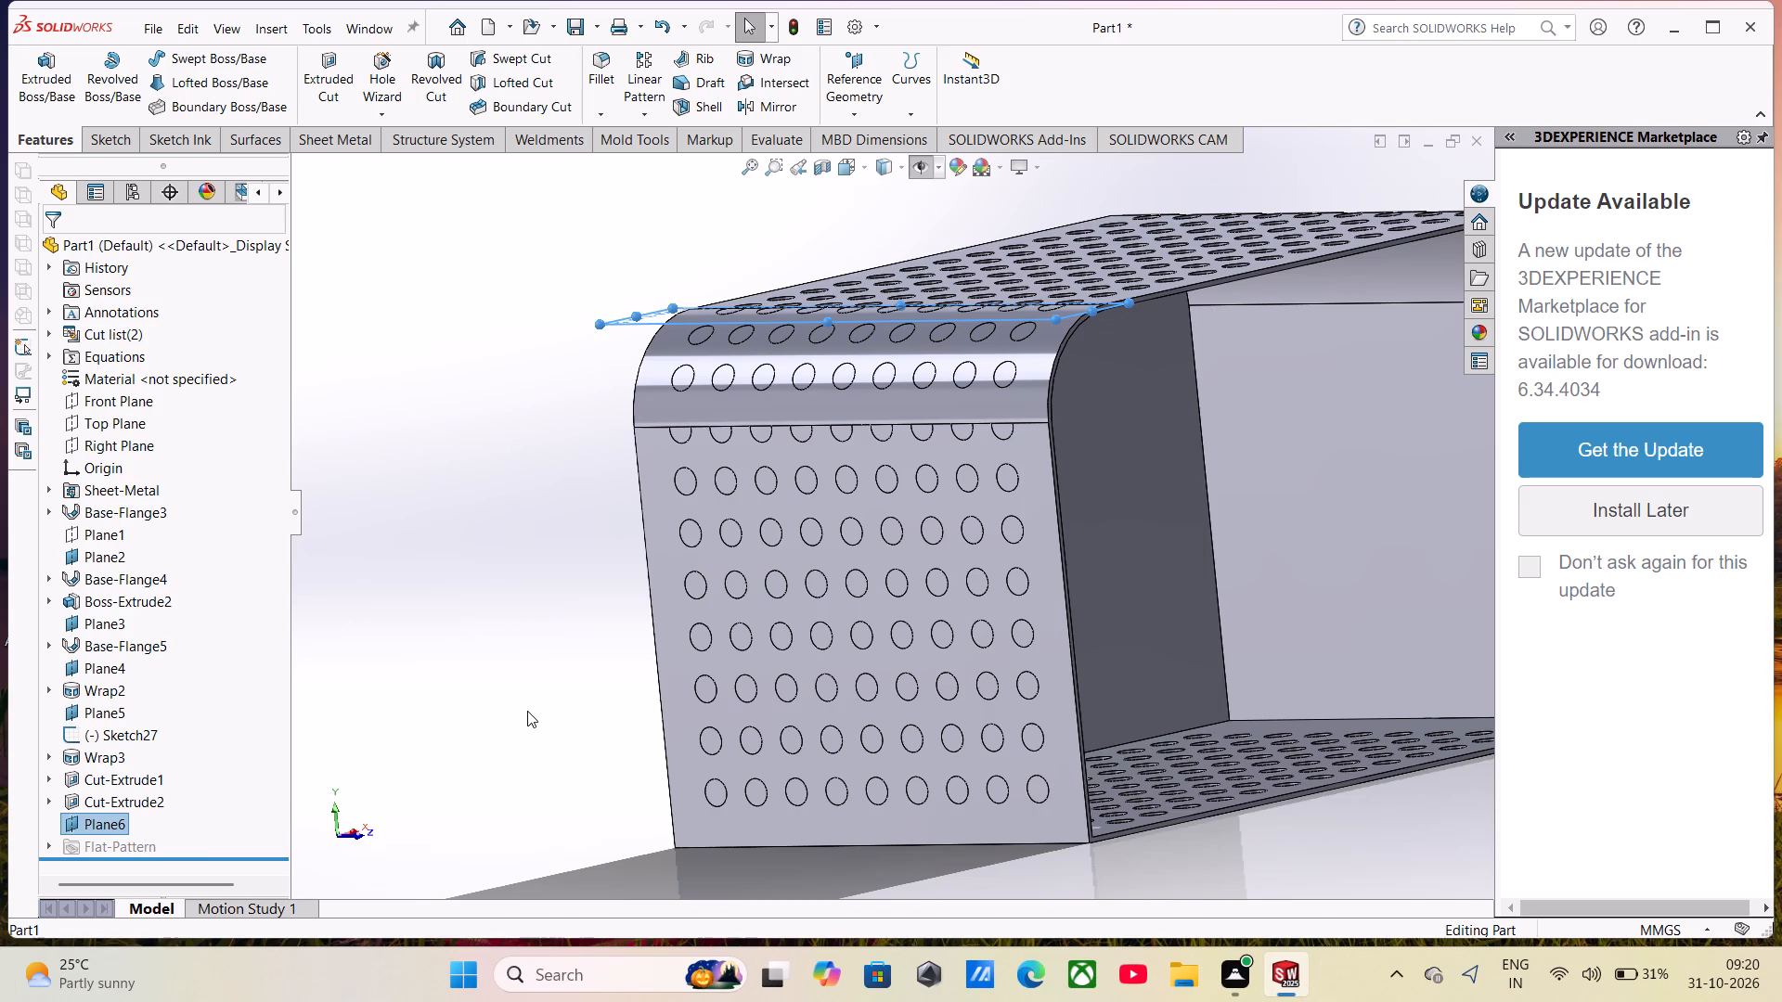
scroll(883, 555, up, 1)
middle_drag(875, 544, 847, 655)
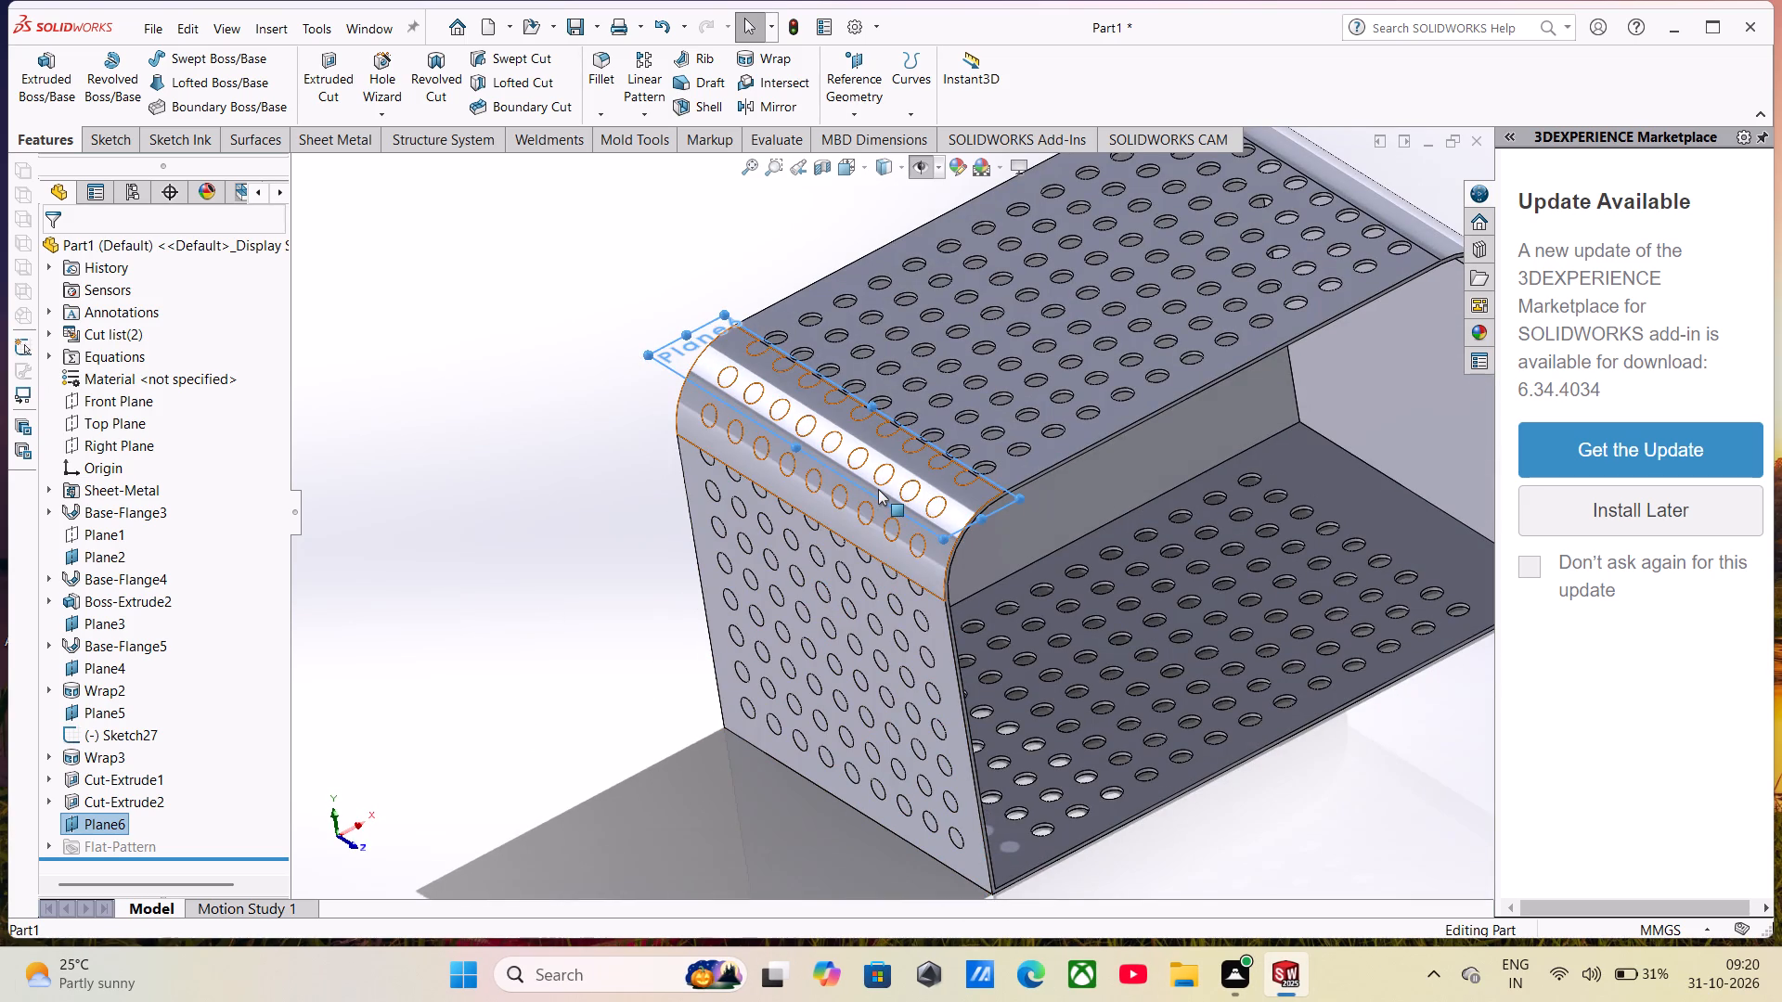
right_click(878, 489)
click(677, 484)
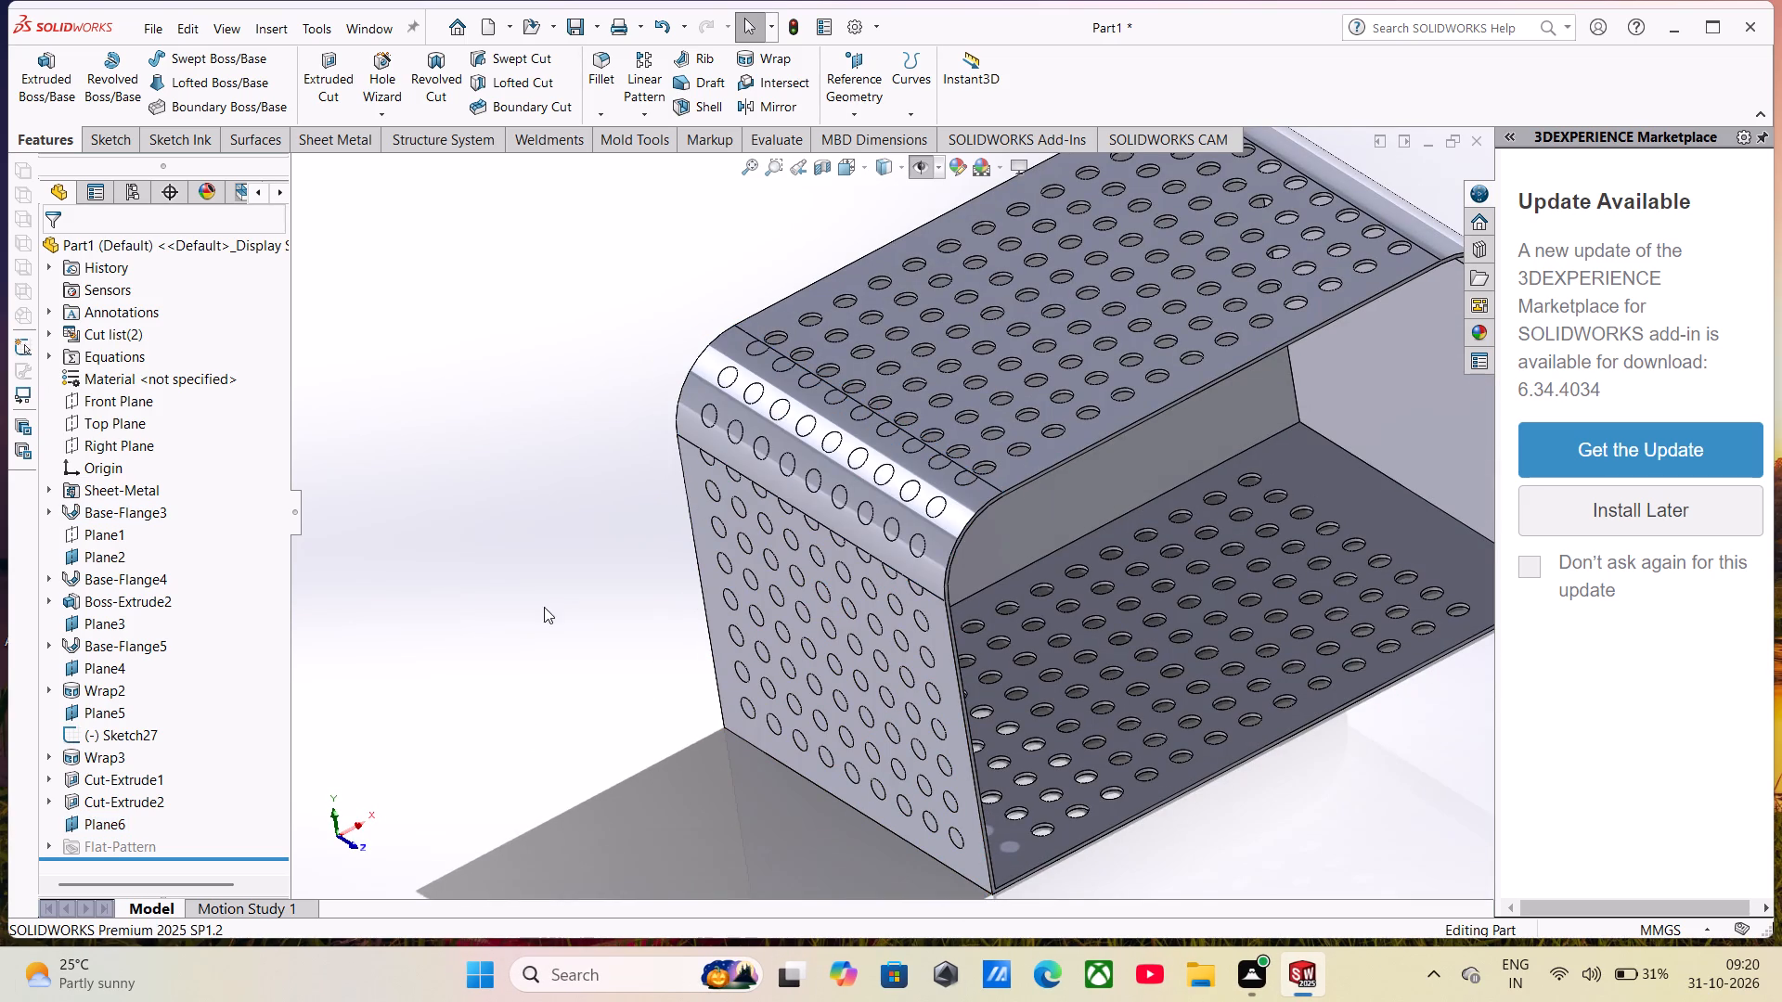
scroll(748, 444, down, 3)
middle_drag(761, 481, 628, 375)
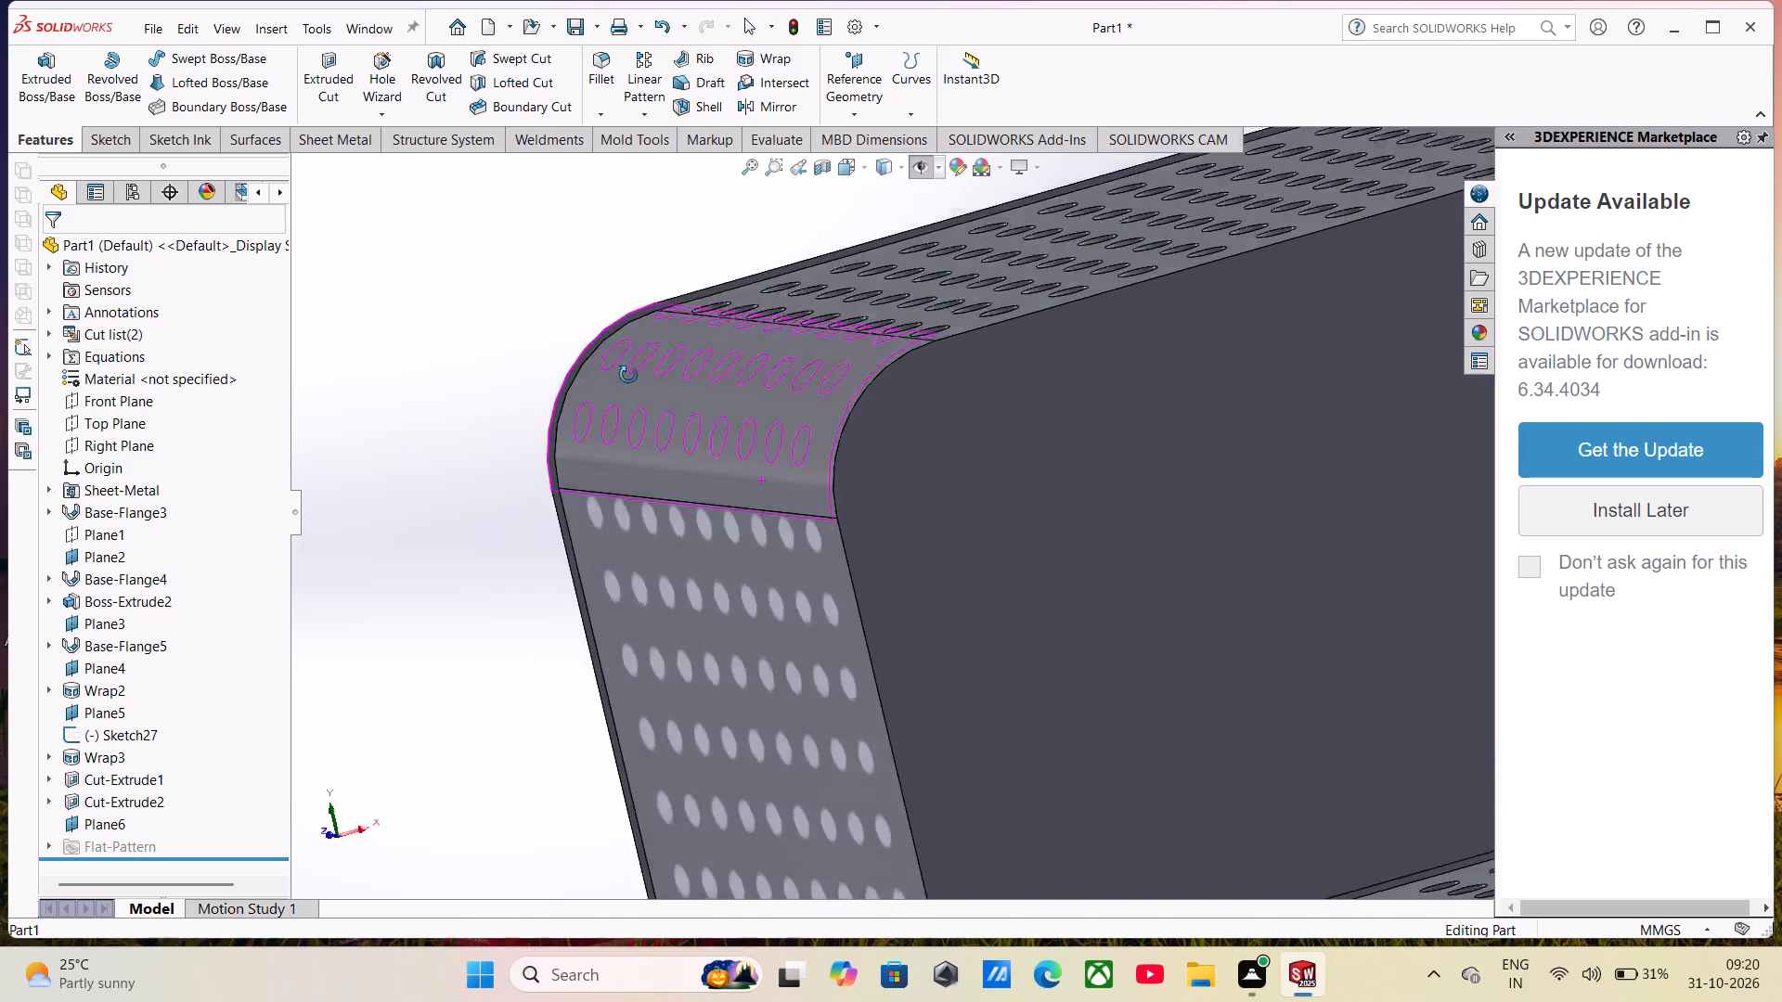
middle_drag(628, 375, 550, 364)
scroll(575, 437, up, 3)
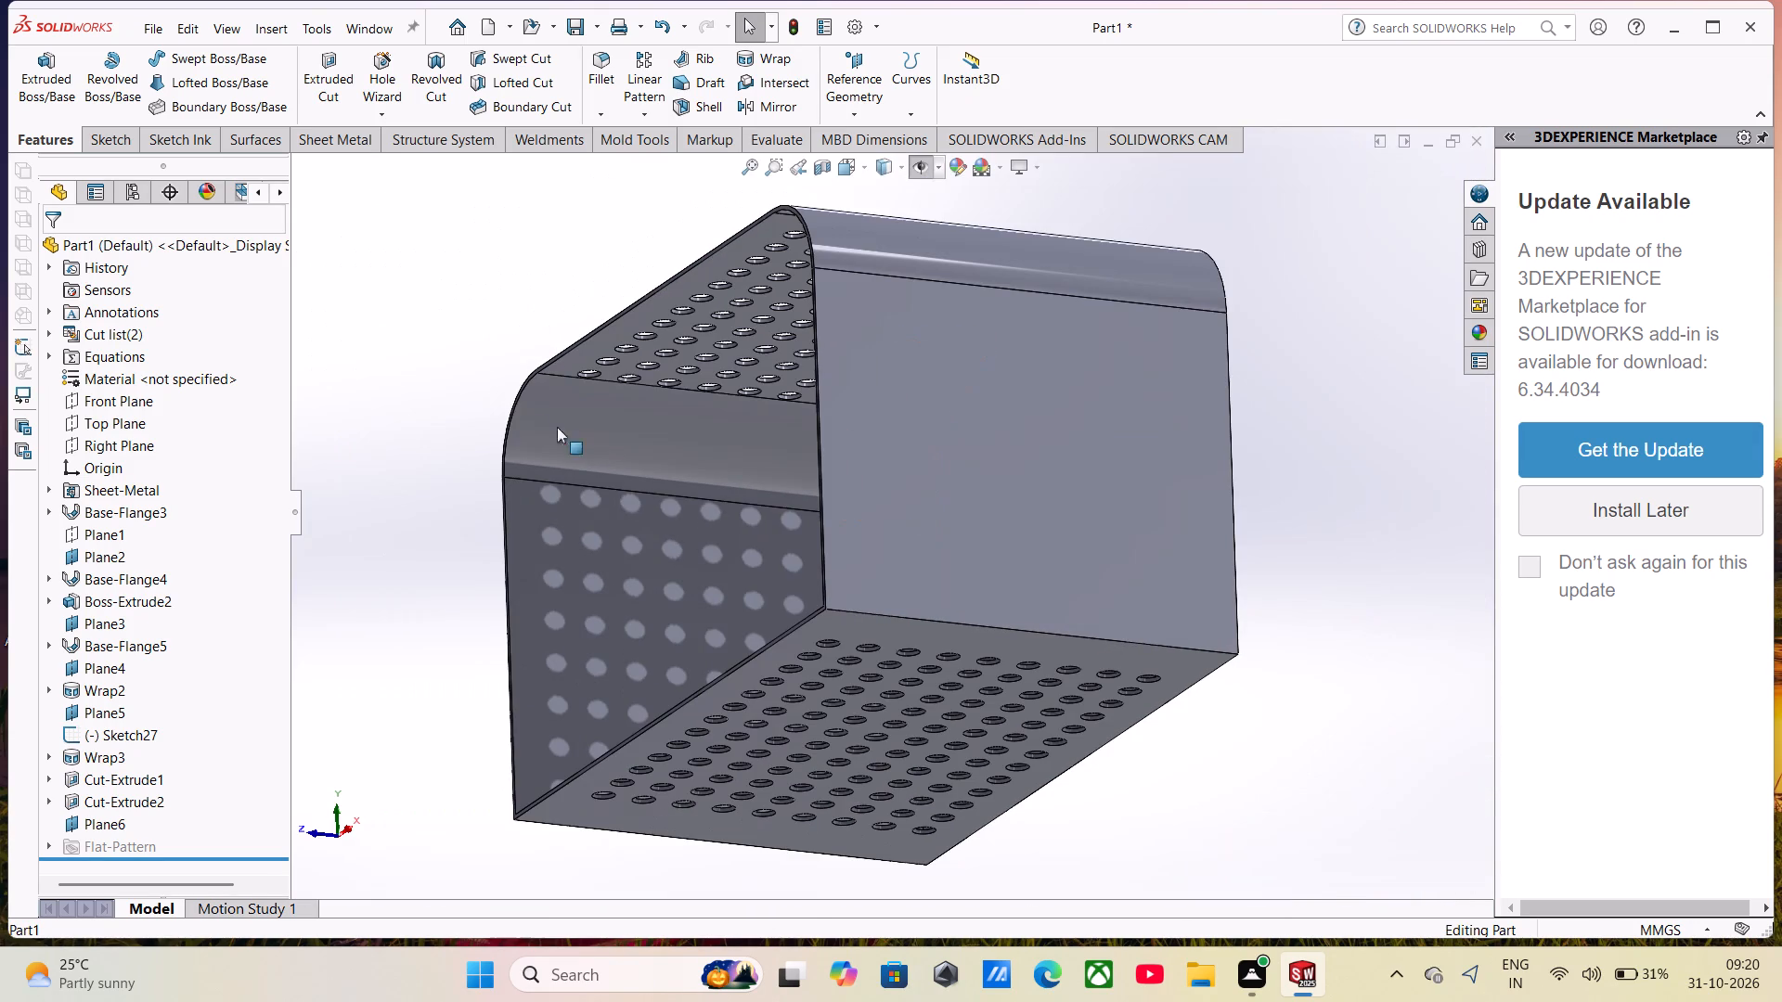
click(481, 367)
middle_drag(536, 387, 586, 416)
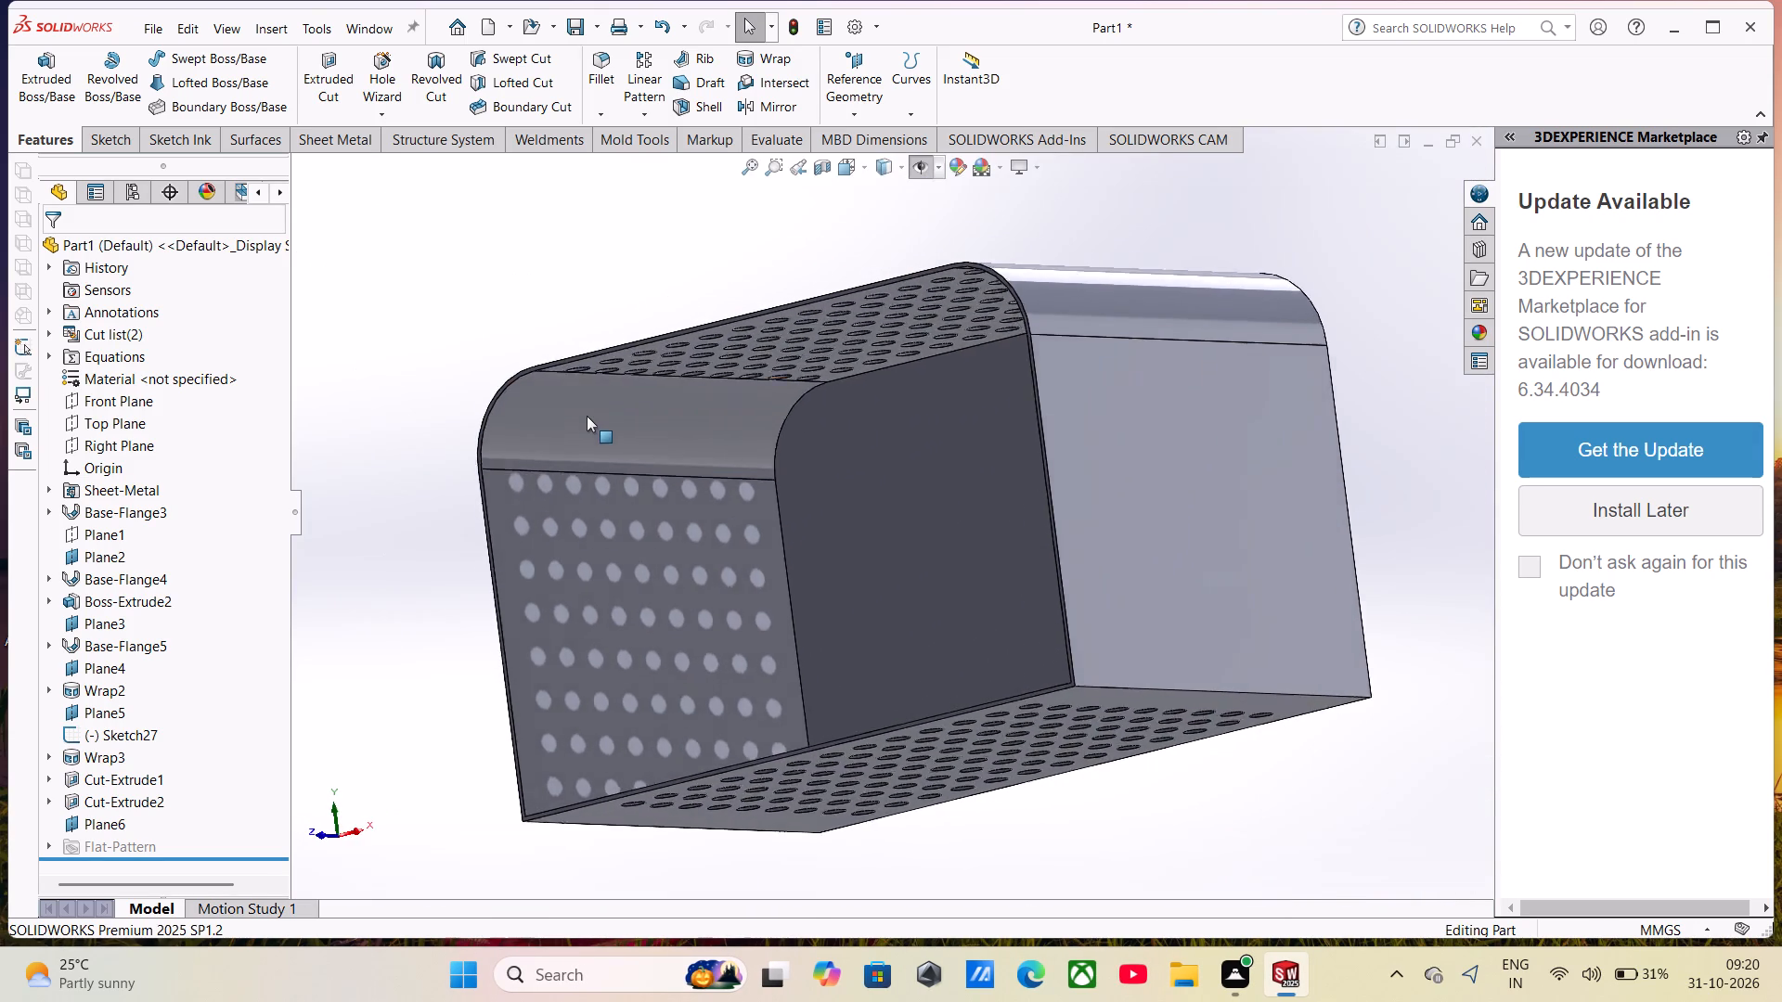
scroll(587, 415, up, 1)
middle_drag(593, 420, 807, 428)
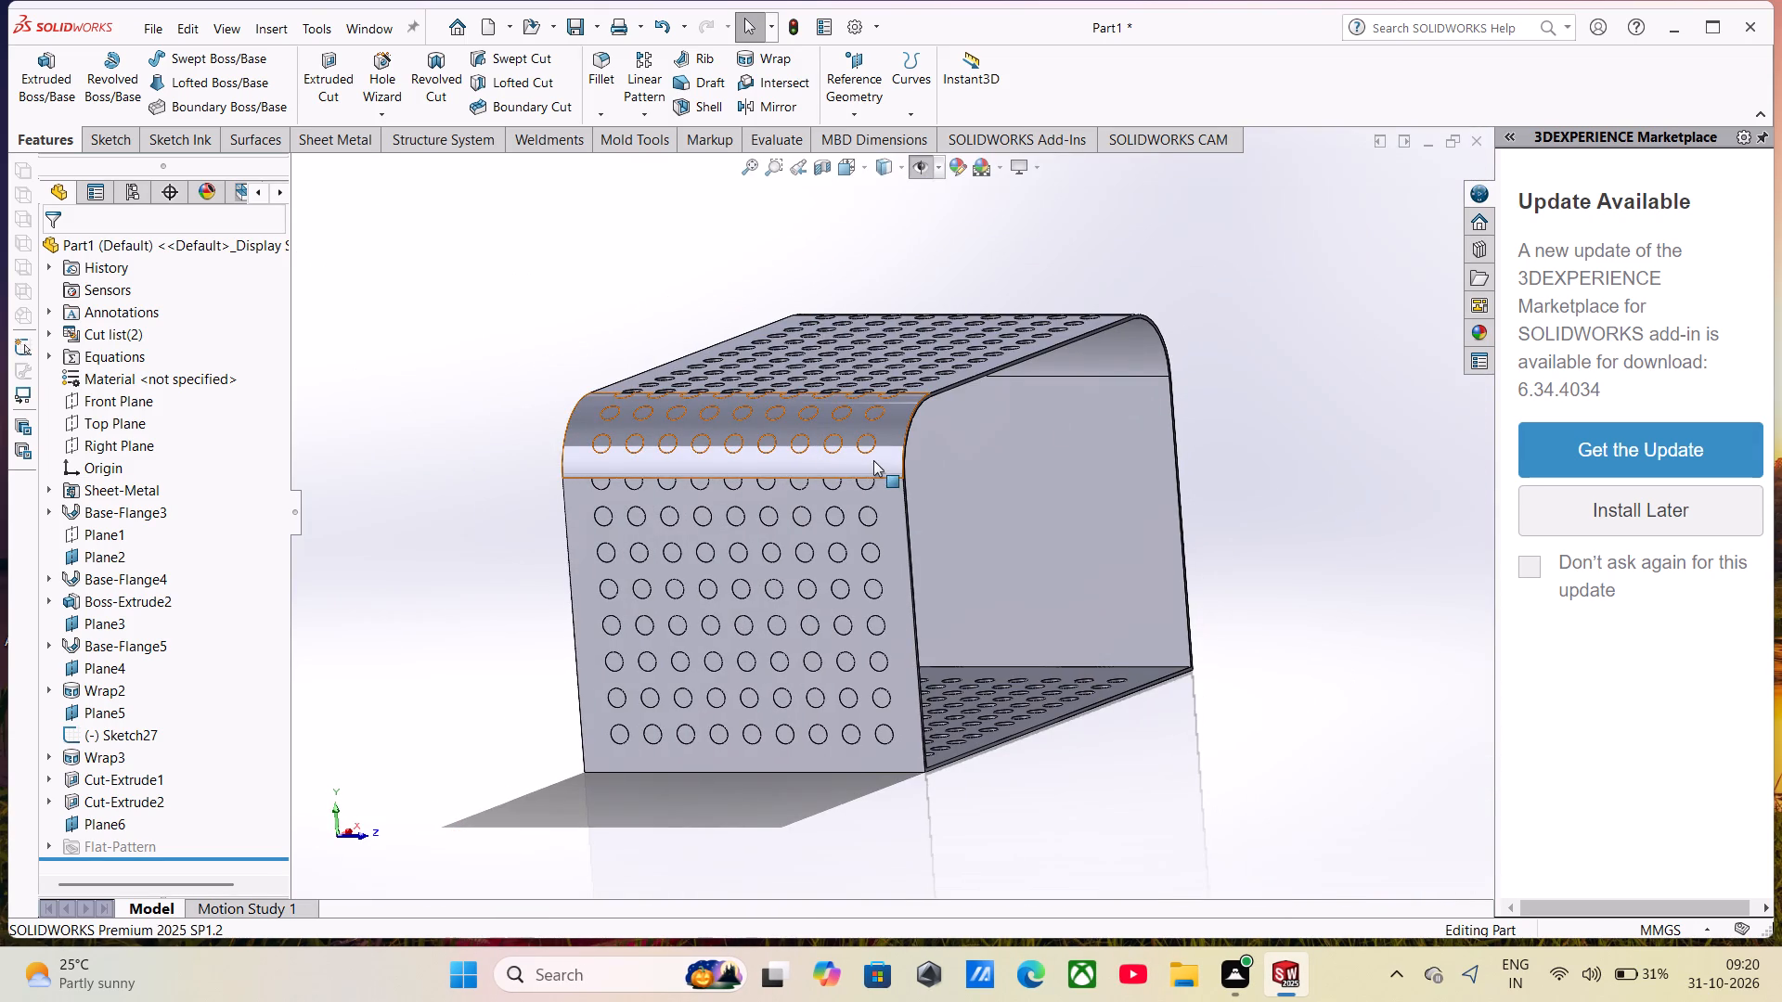
right_click(873, 458)
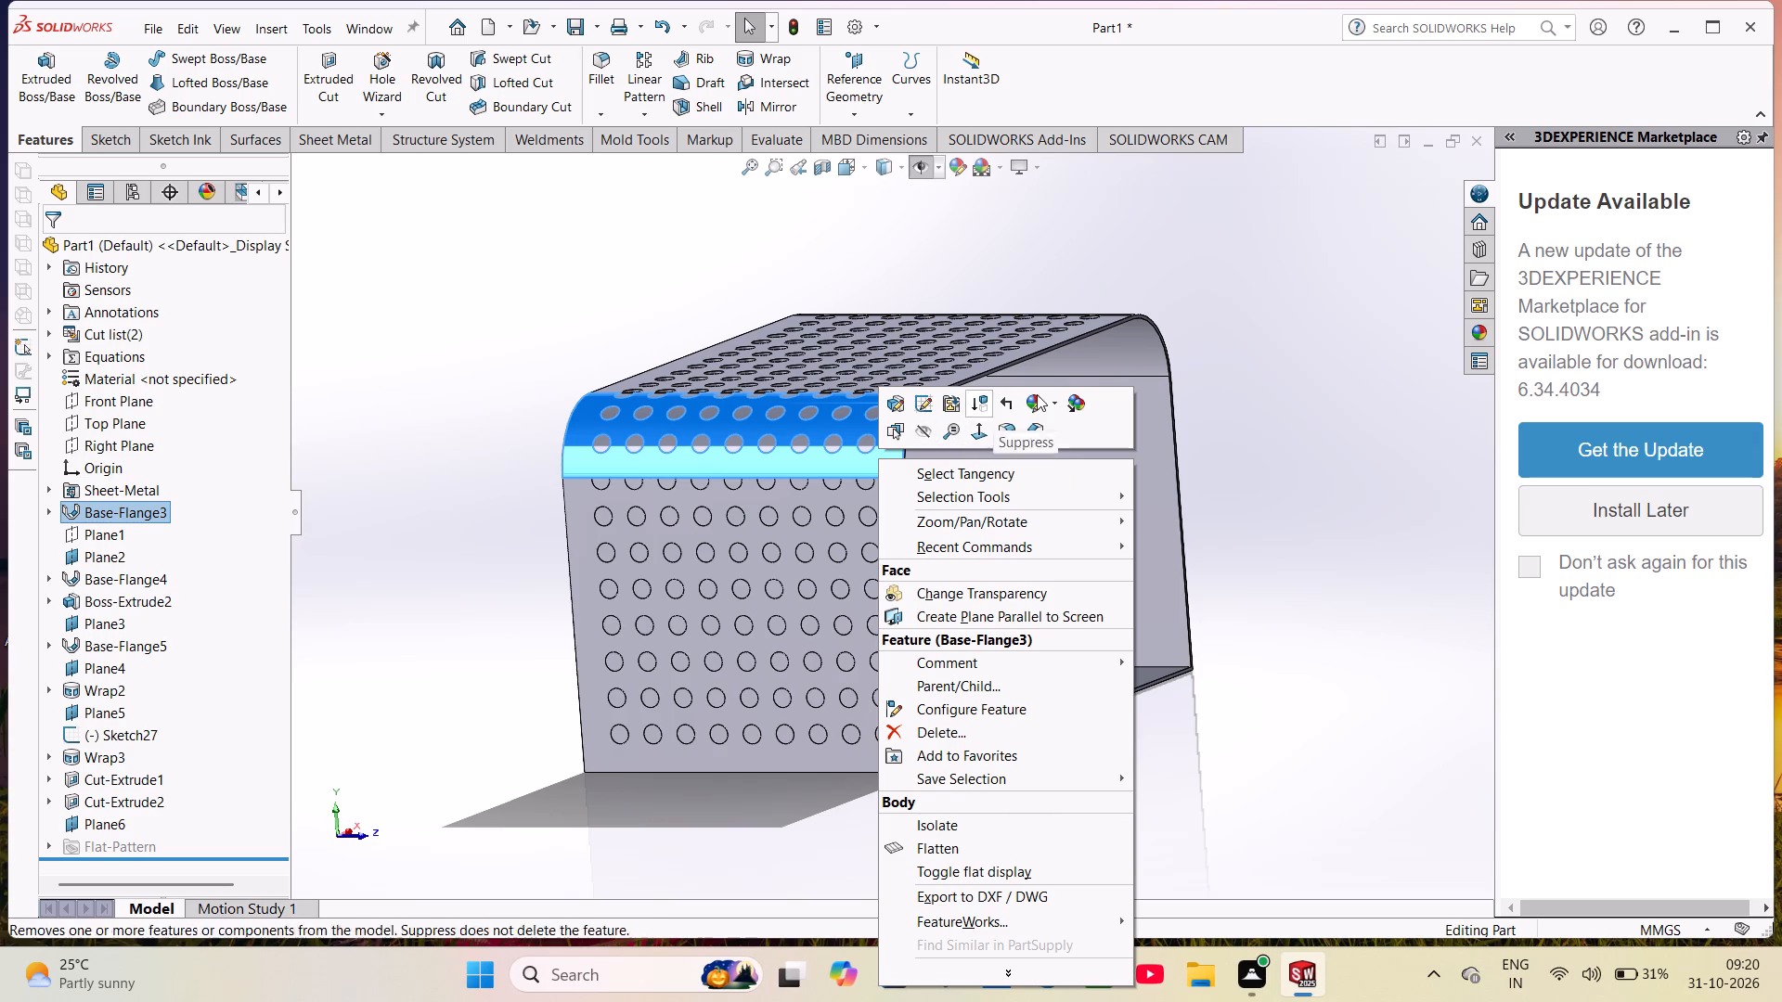
click(1224, 315)
click(883, 462)
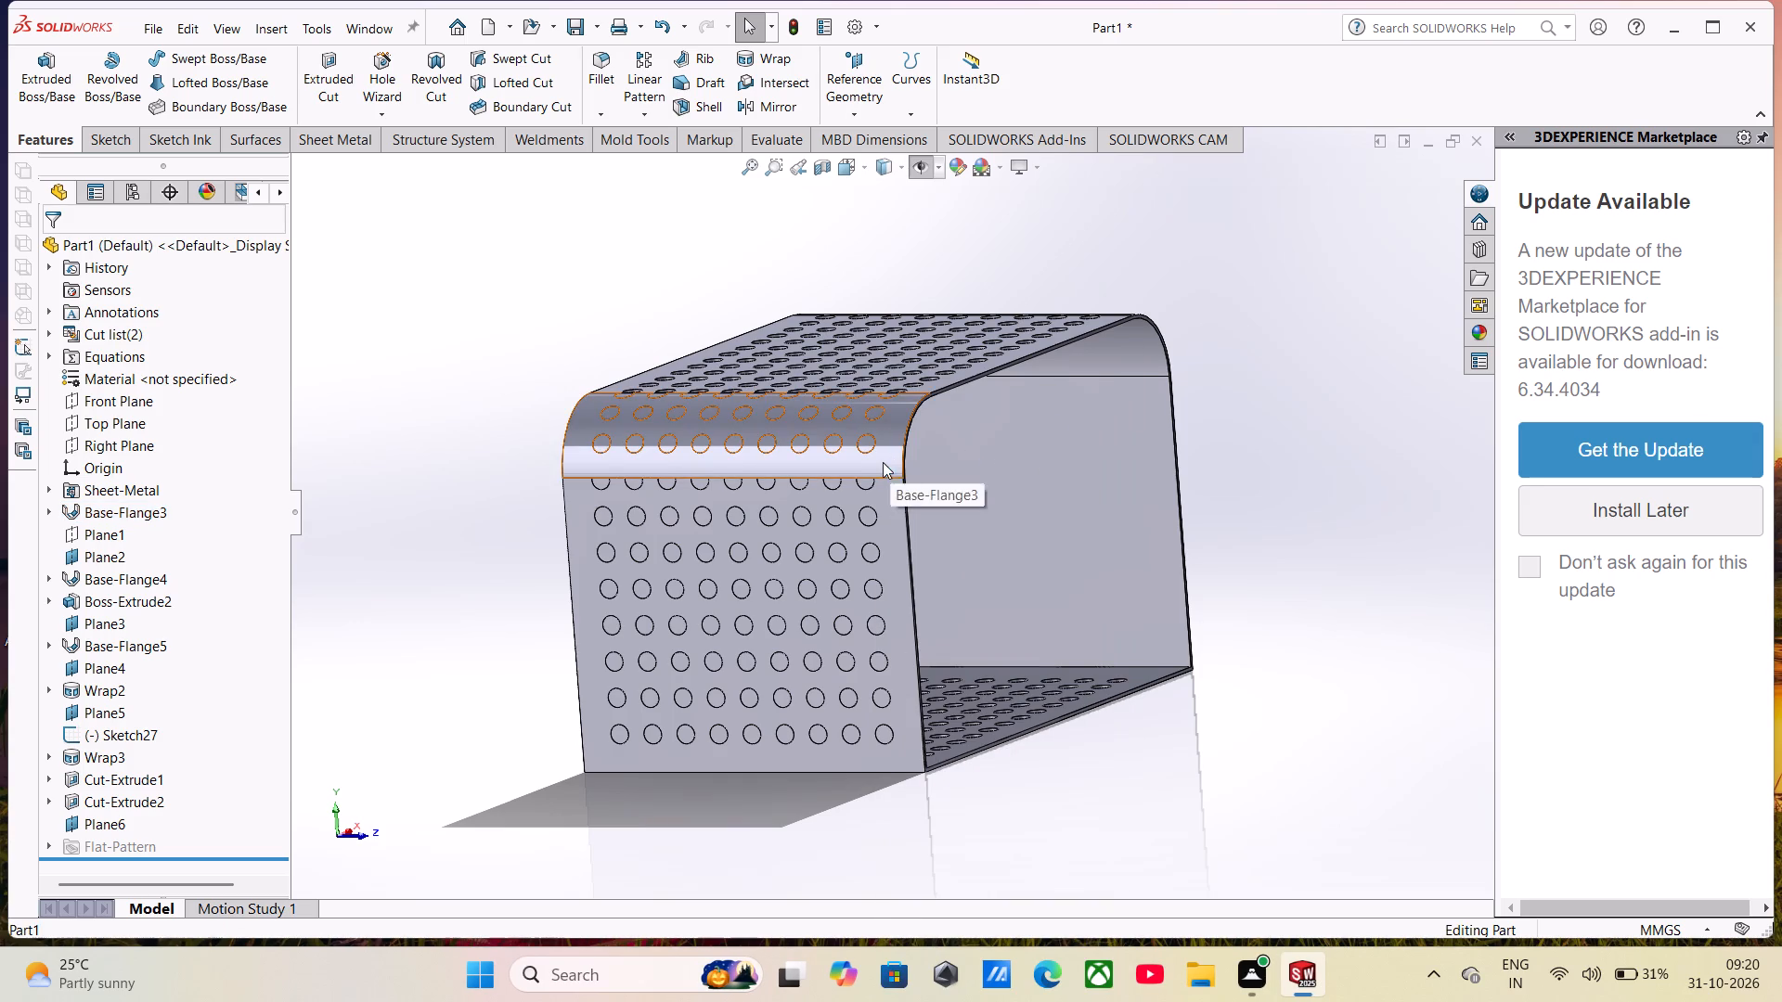
click(1194, 283)
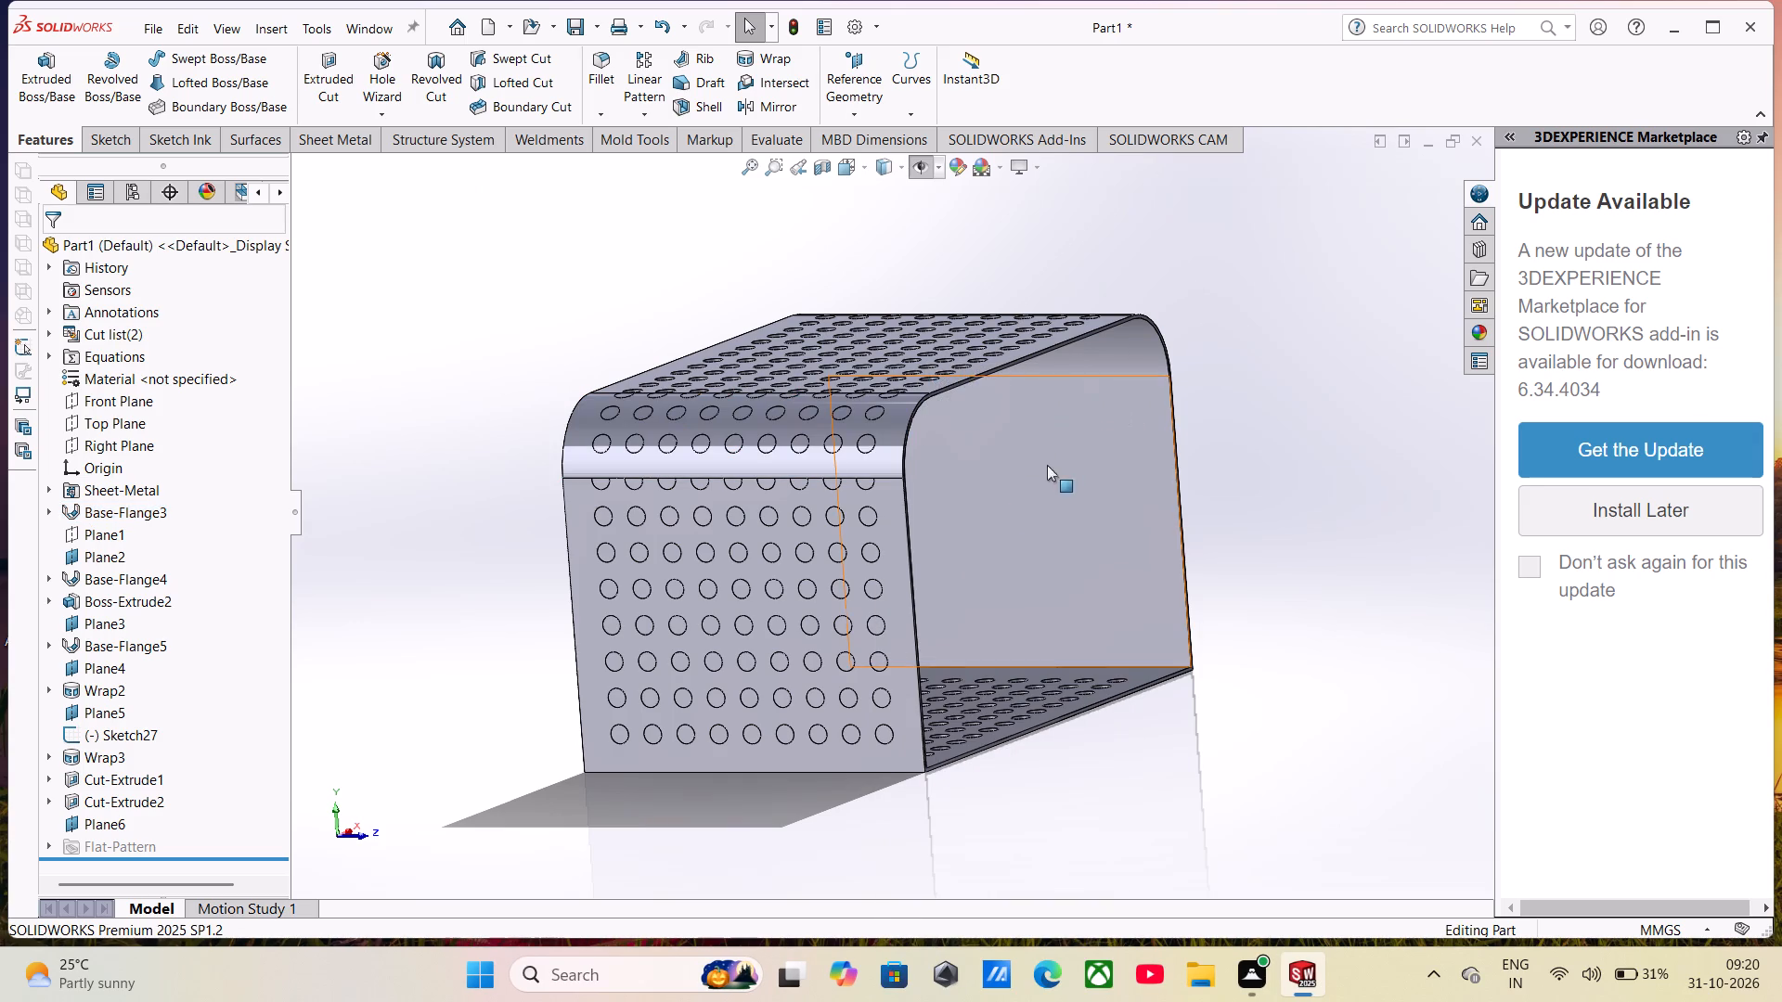
Open the base flange's profile sketch from the patterned bend face to inspect it, and exit the sketch.
click(902, 520)
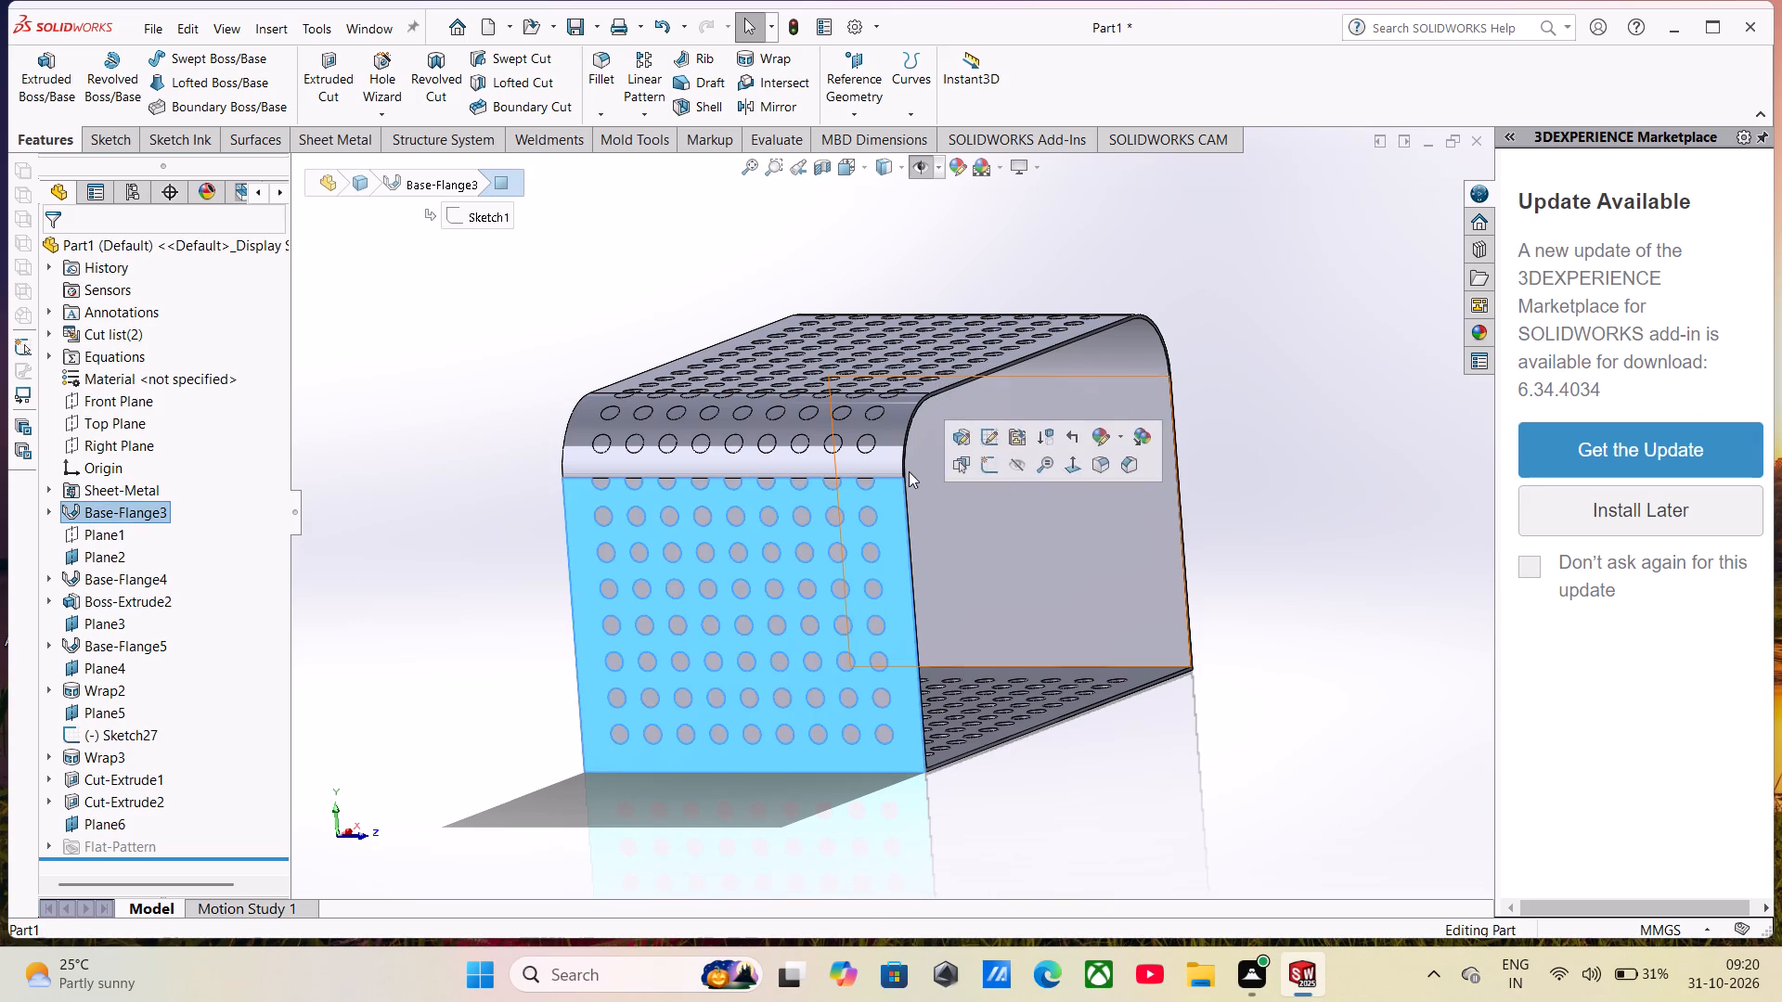
click(886, 455)
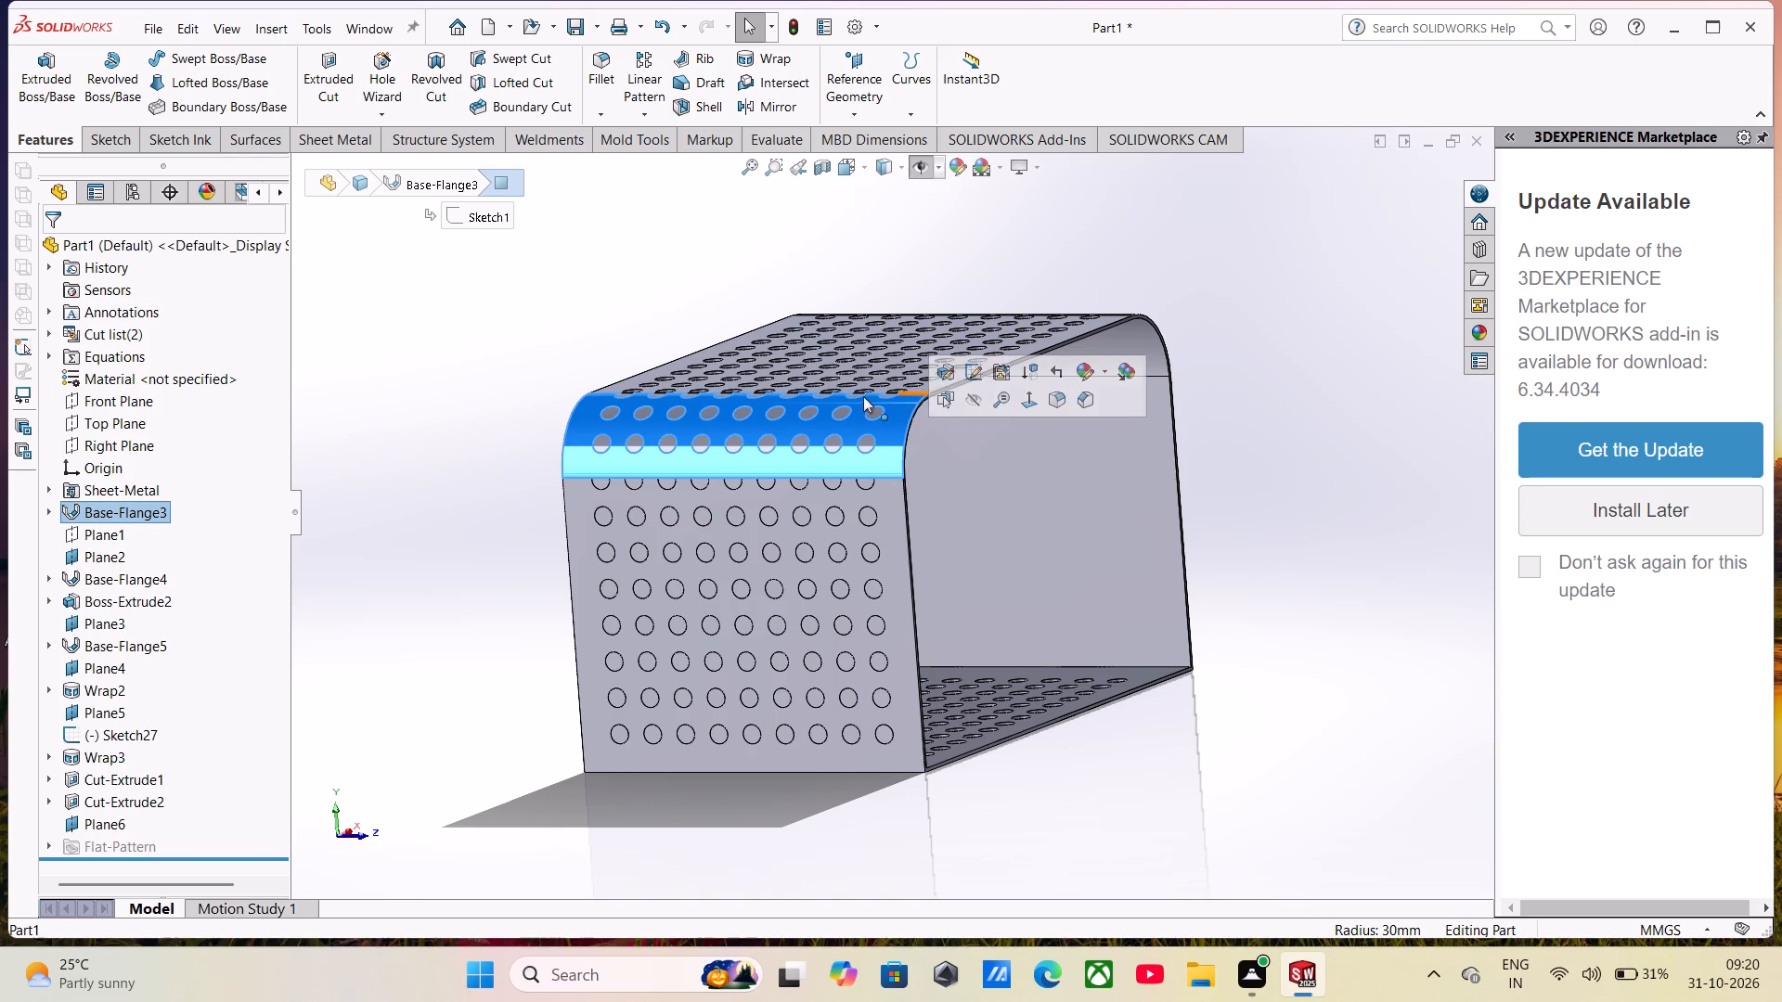
click(975, 372)
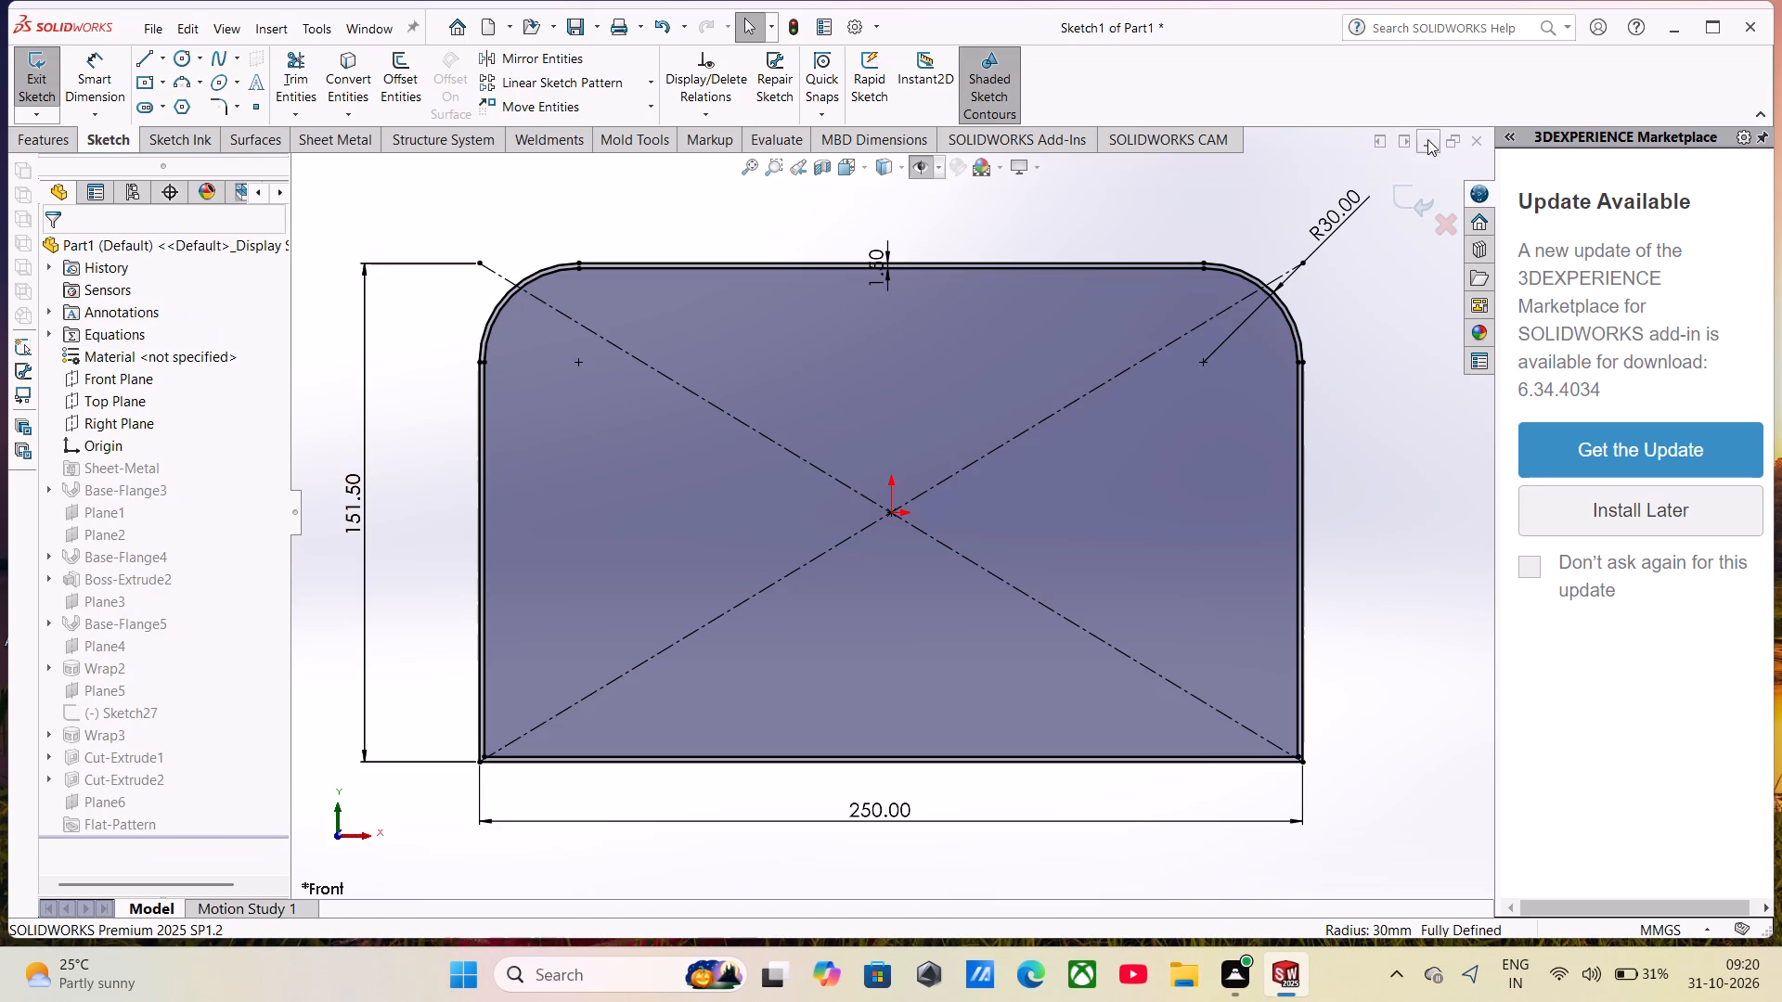
click(1405, 190)
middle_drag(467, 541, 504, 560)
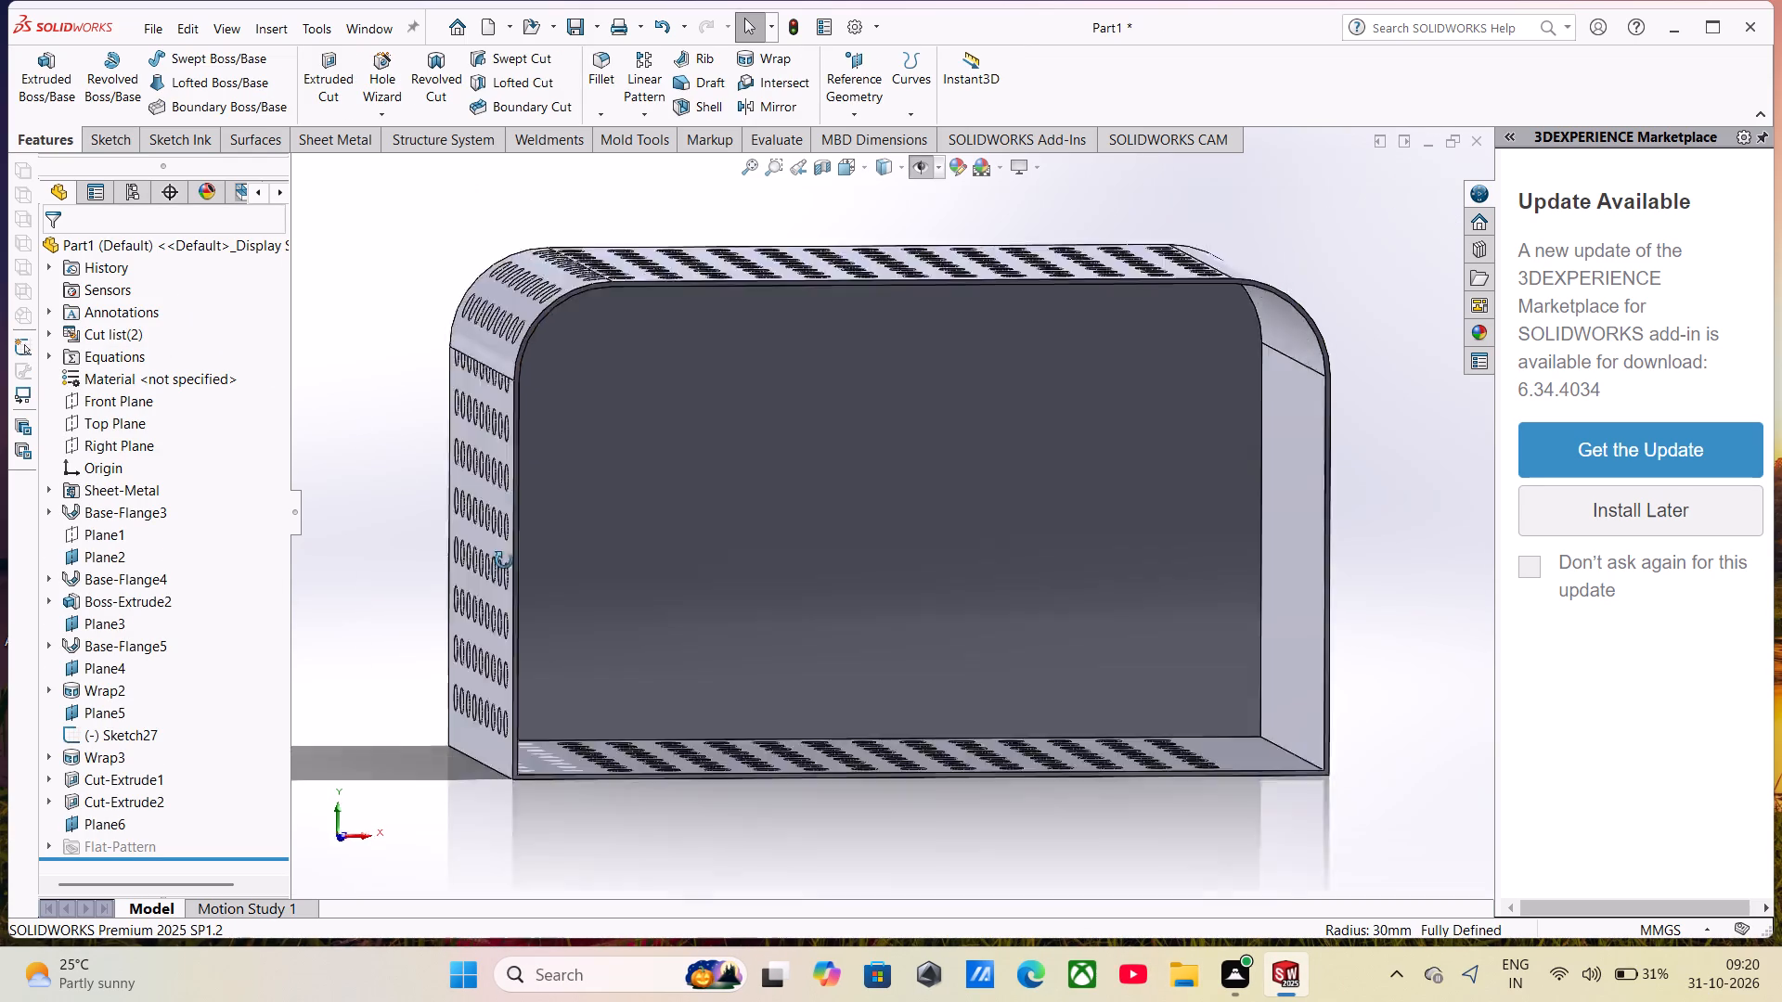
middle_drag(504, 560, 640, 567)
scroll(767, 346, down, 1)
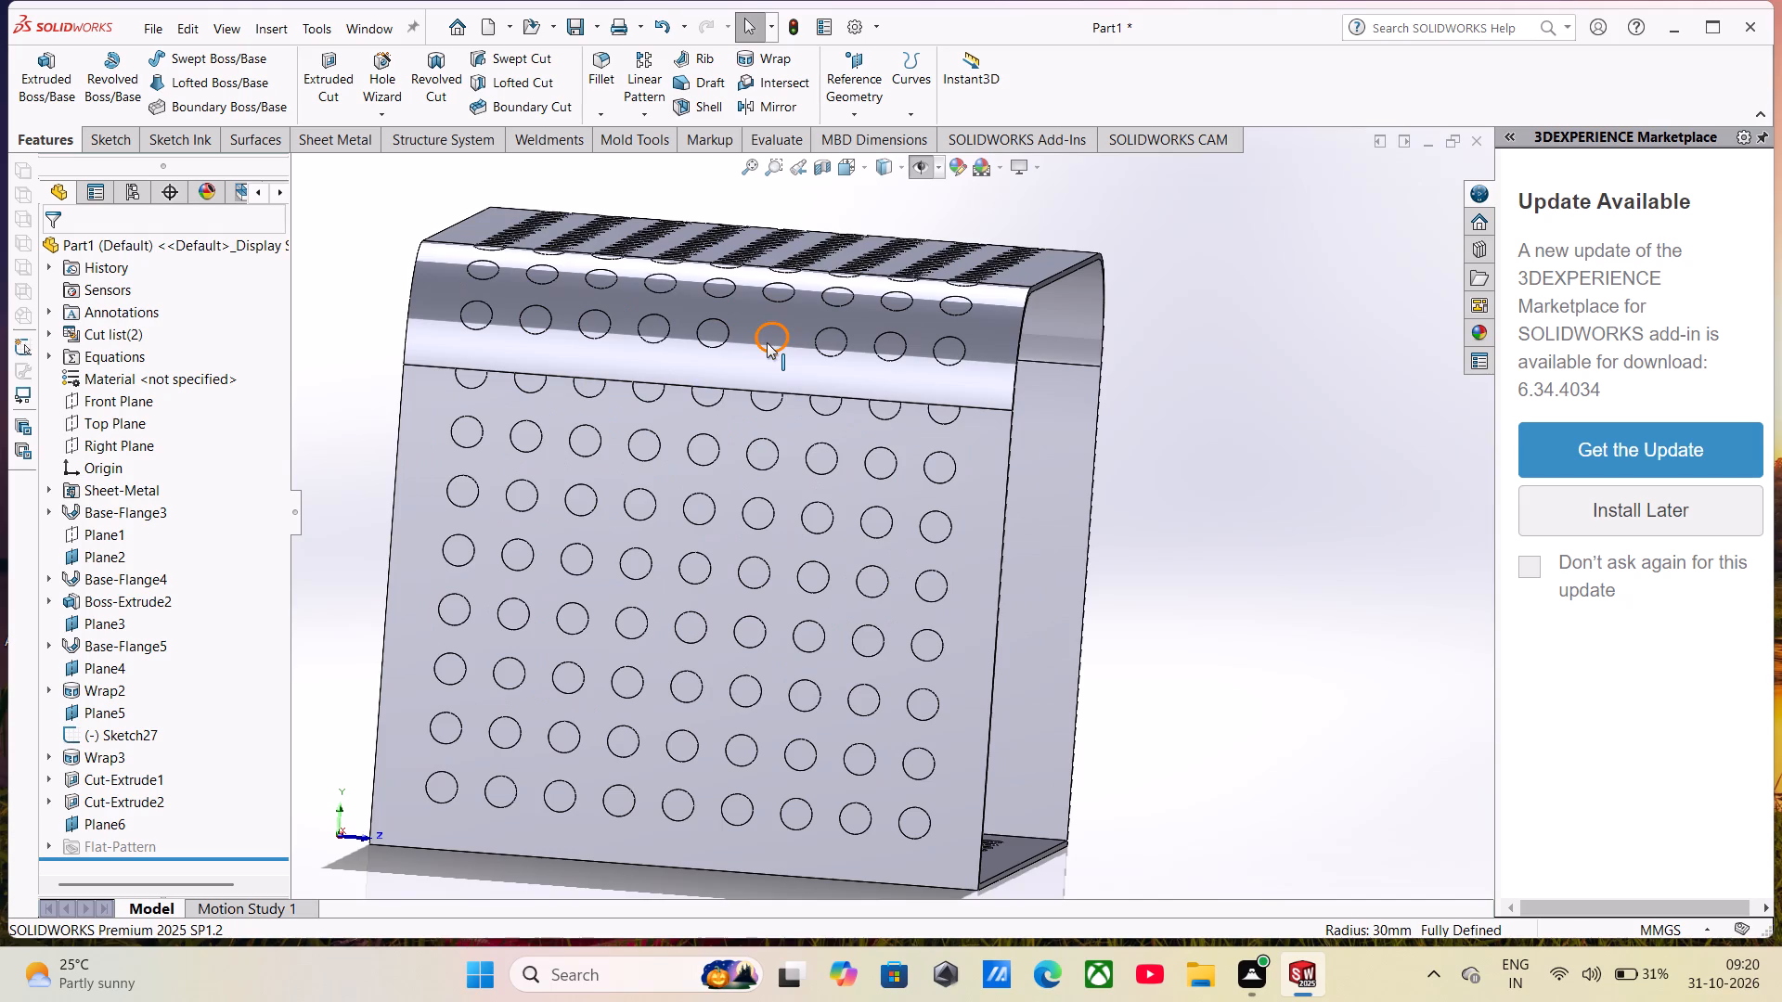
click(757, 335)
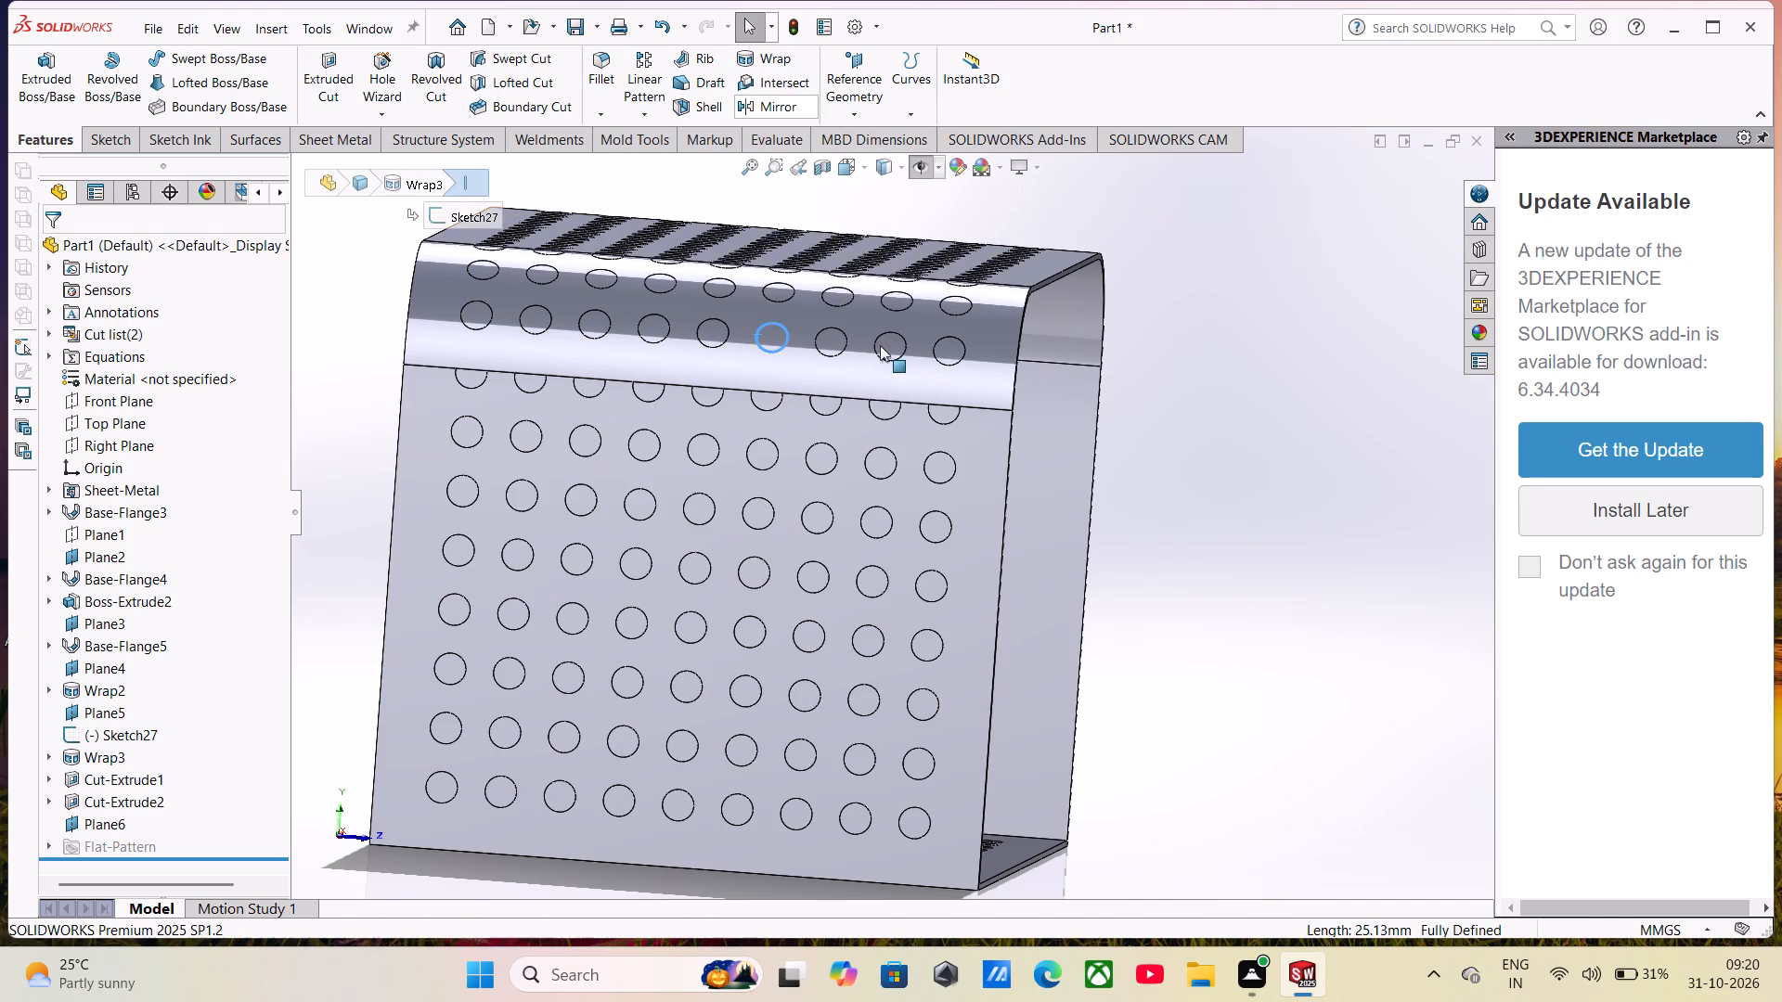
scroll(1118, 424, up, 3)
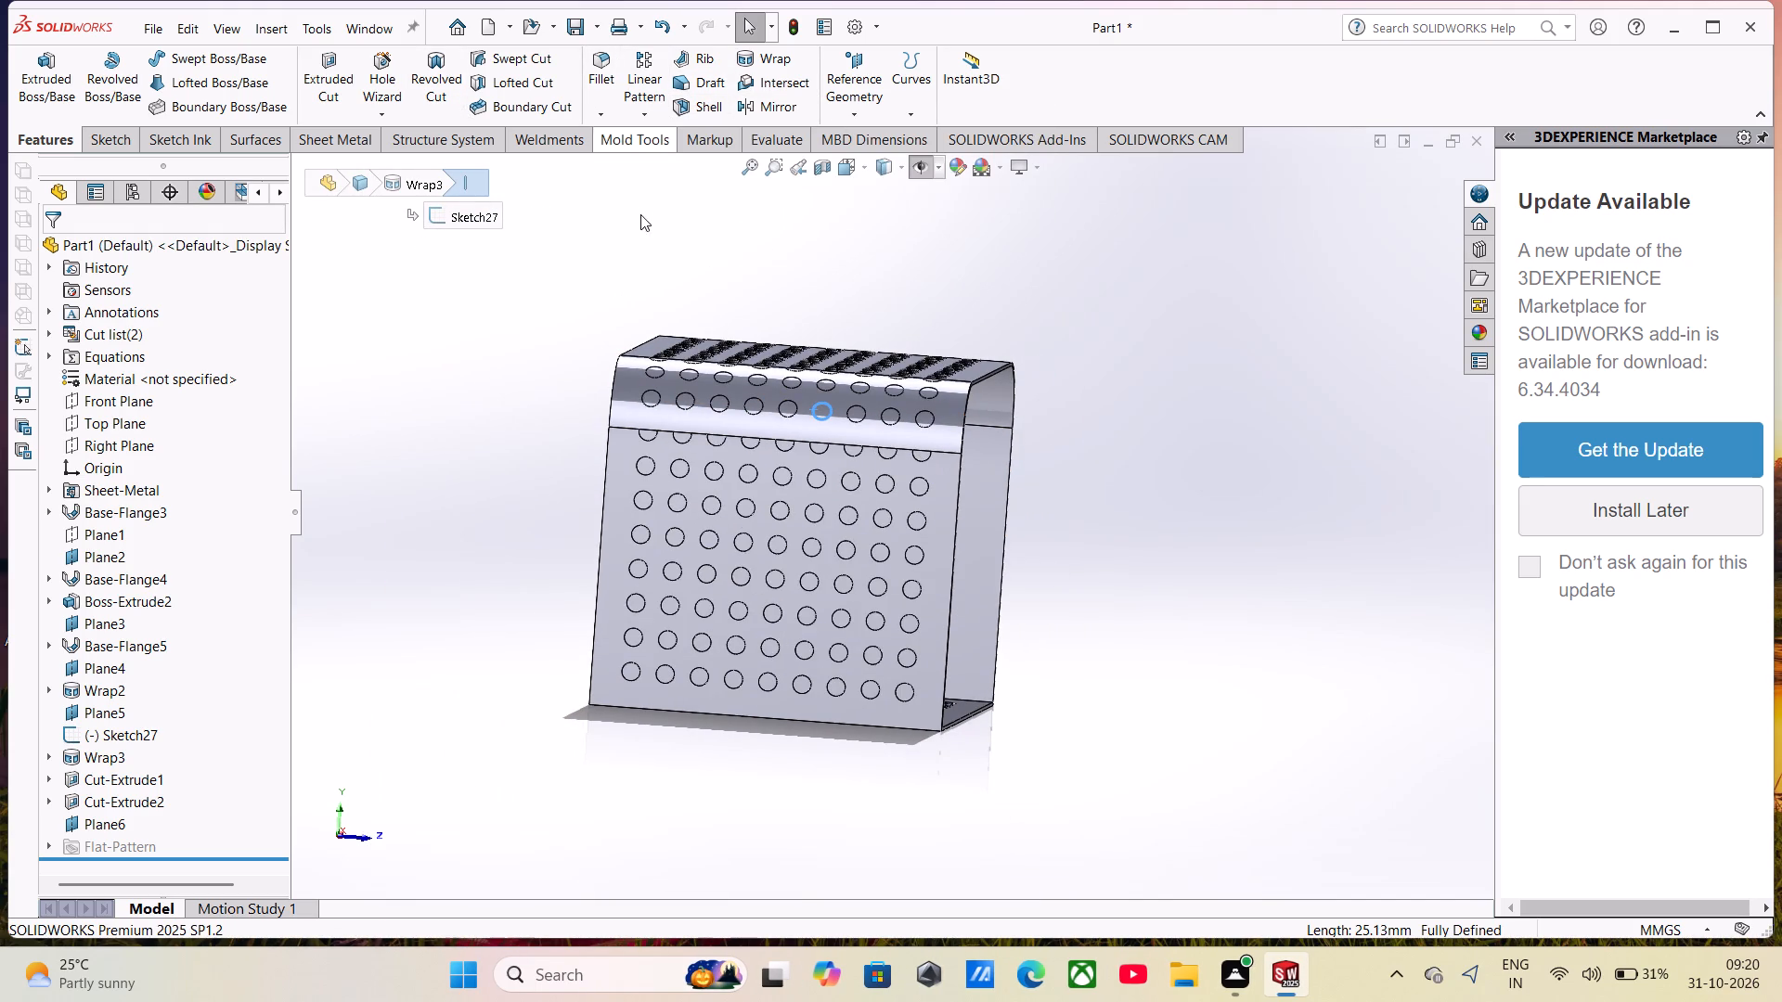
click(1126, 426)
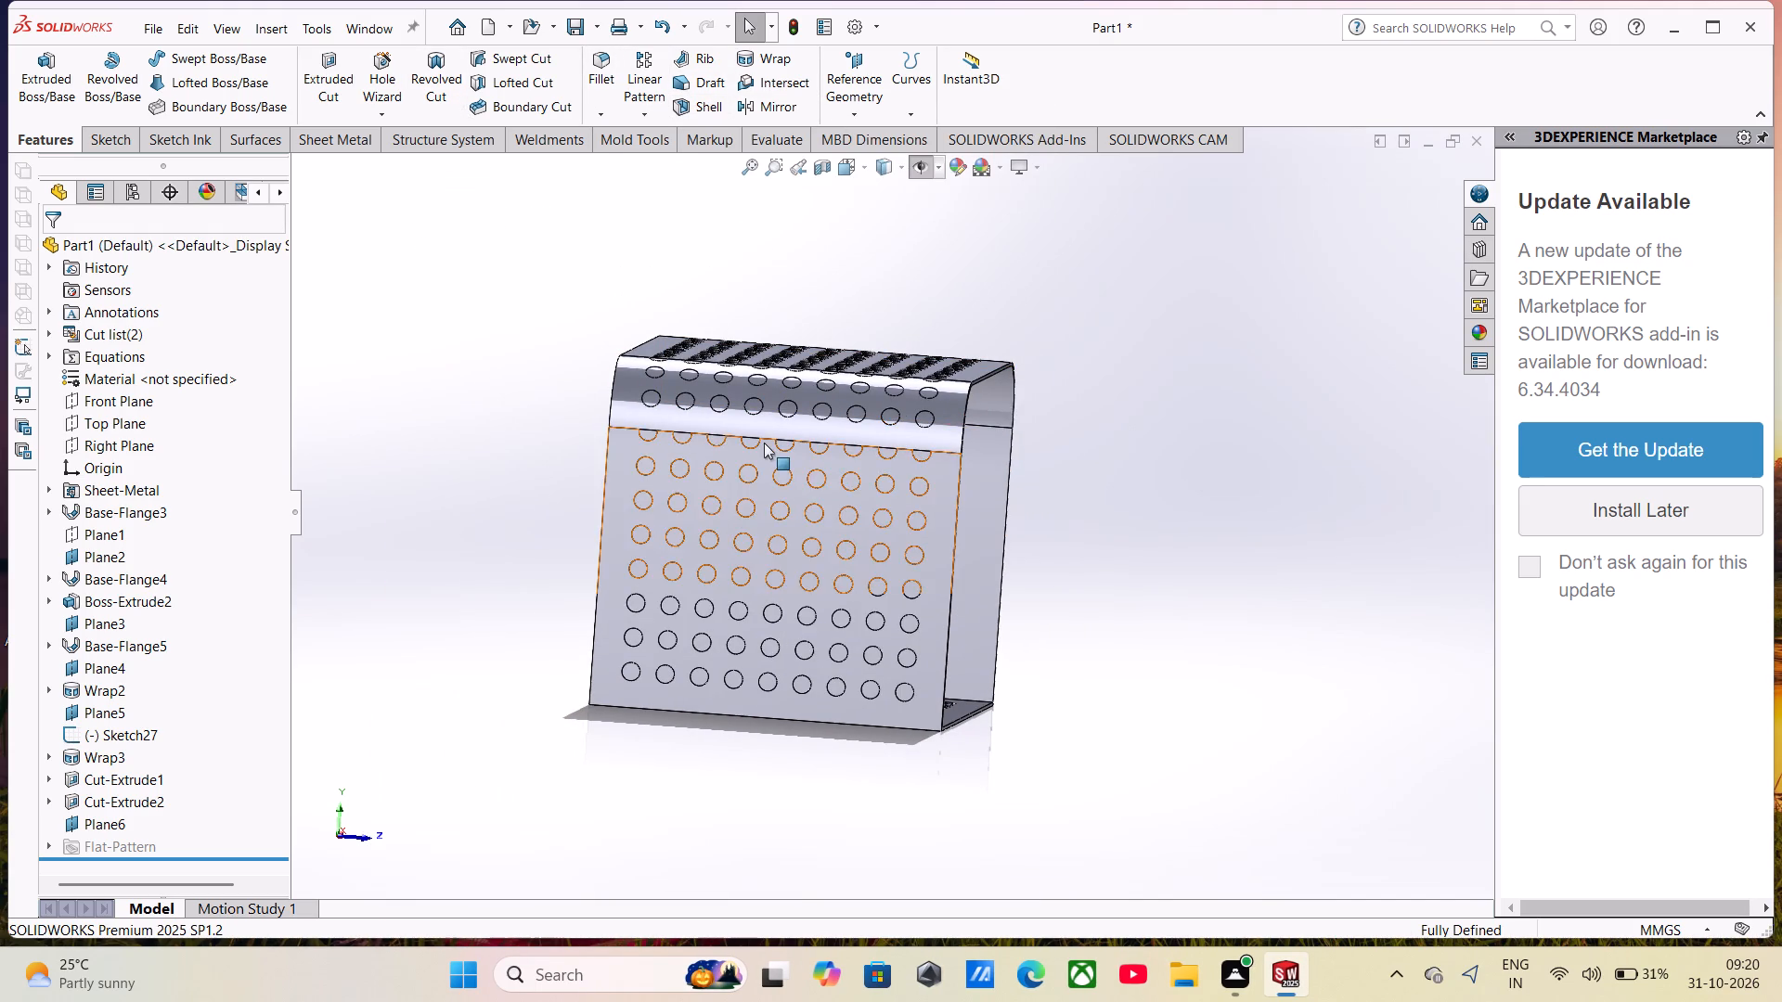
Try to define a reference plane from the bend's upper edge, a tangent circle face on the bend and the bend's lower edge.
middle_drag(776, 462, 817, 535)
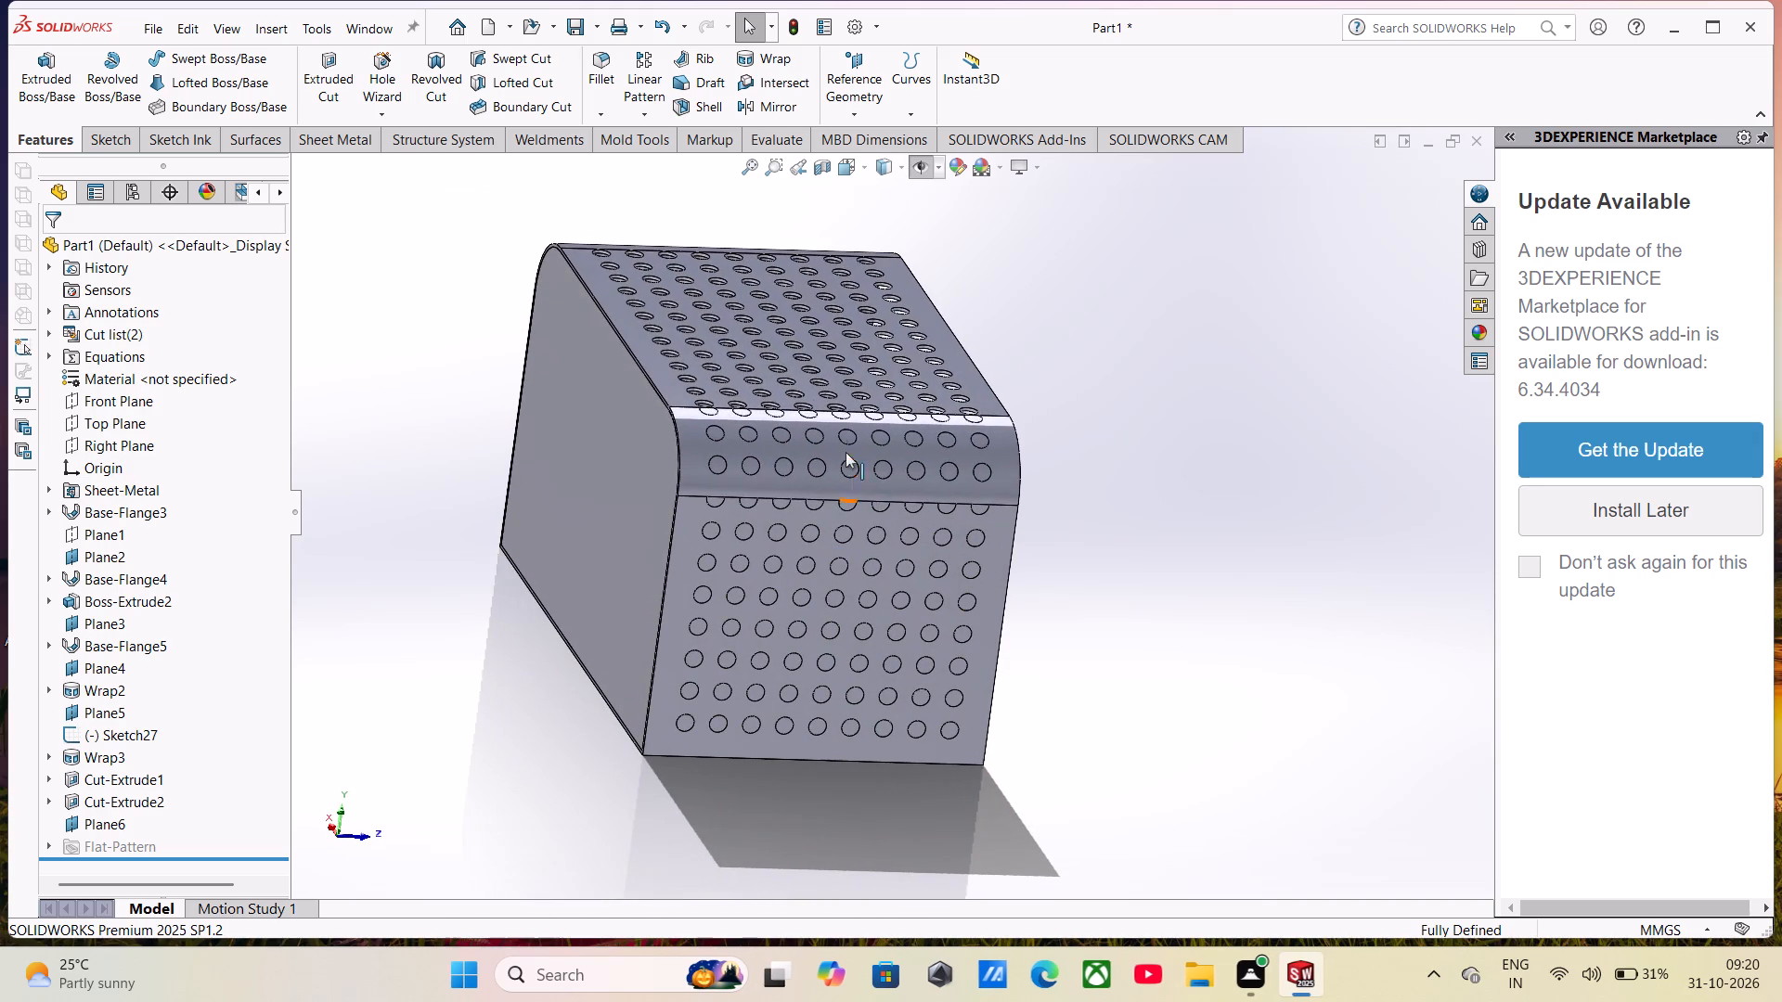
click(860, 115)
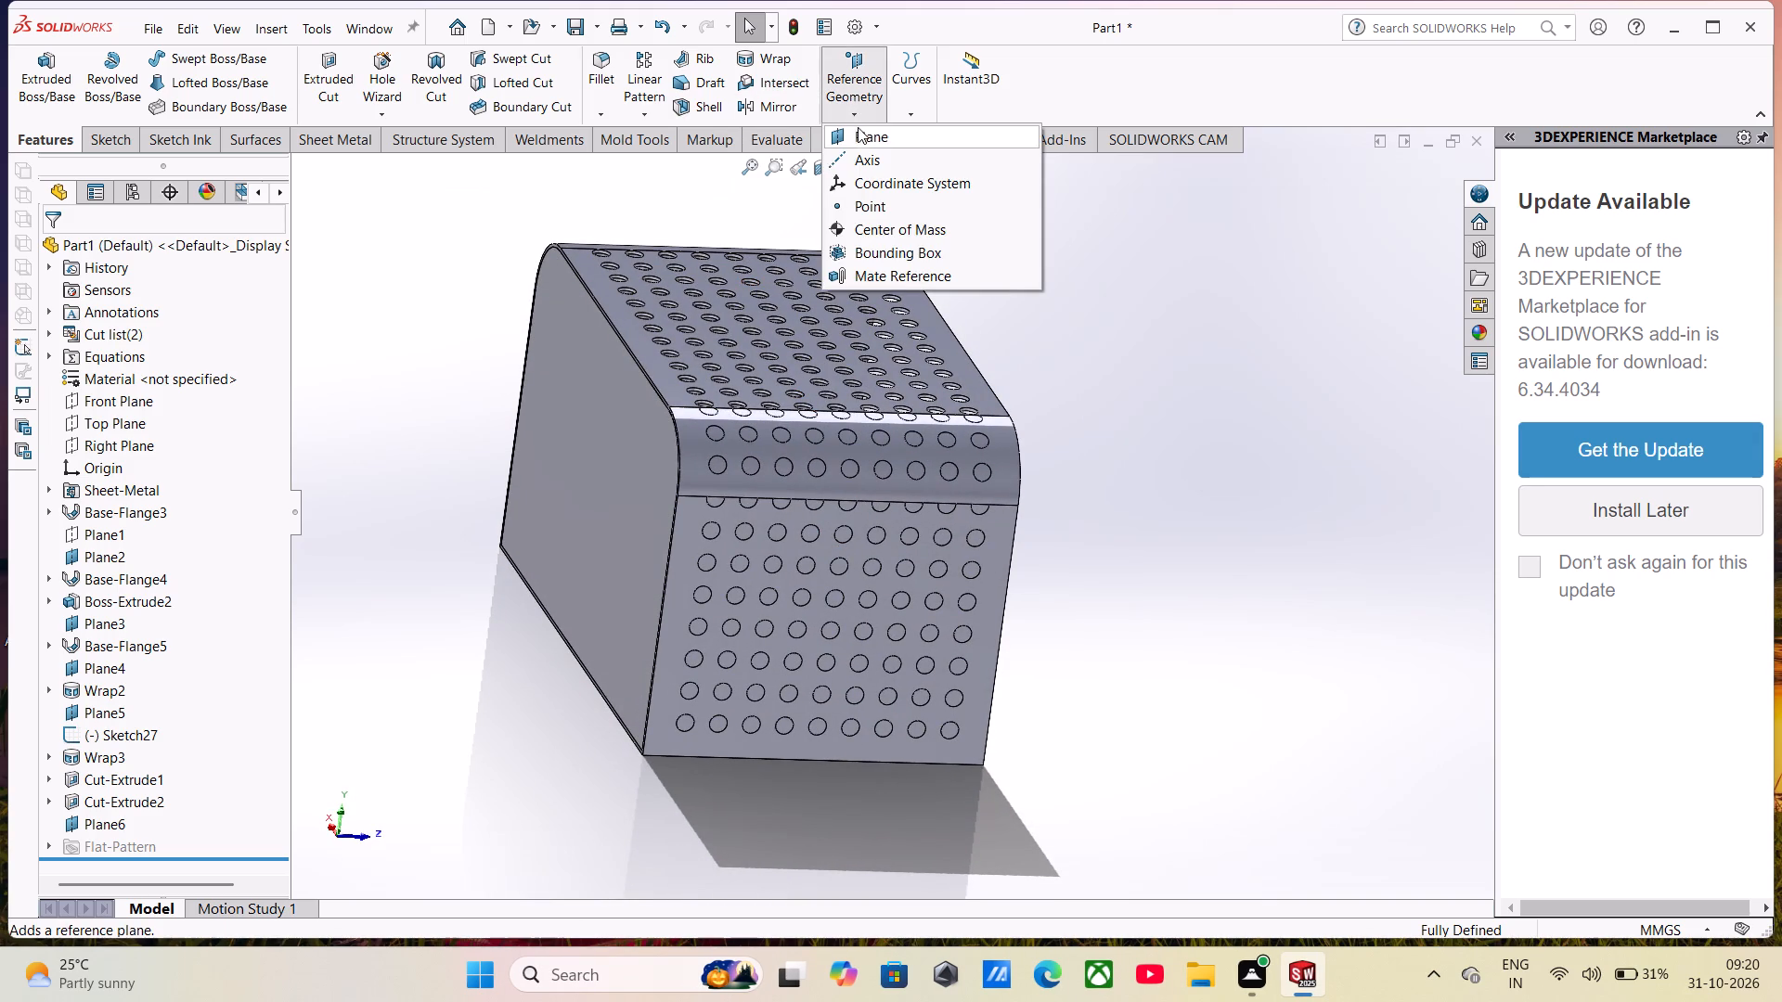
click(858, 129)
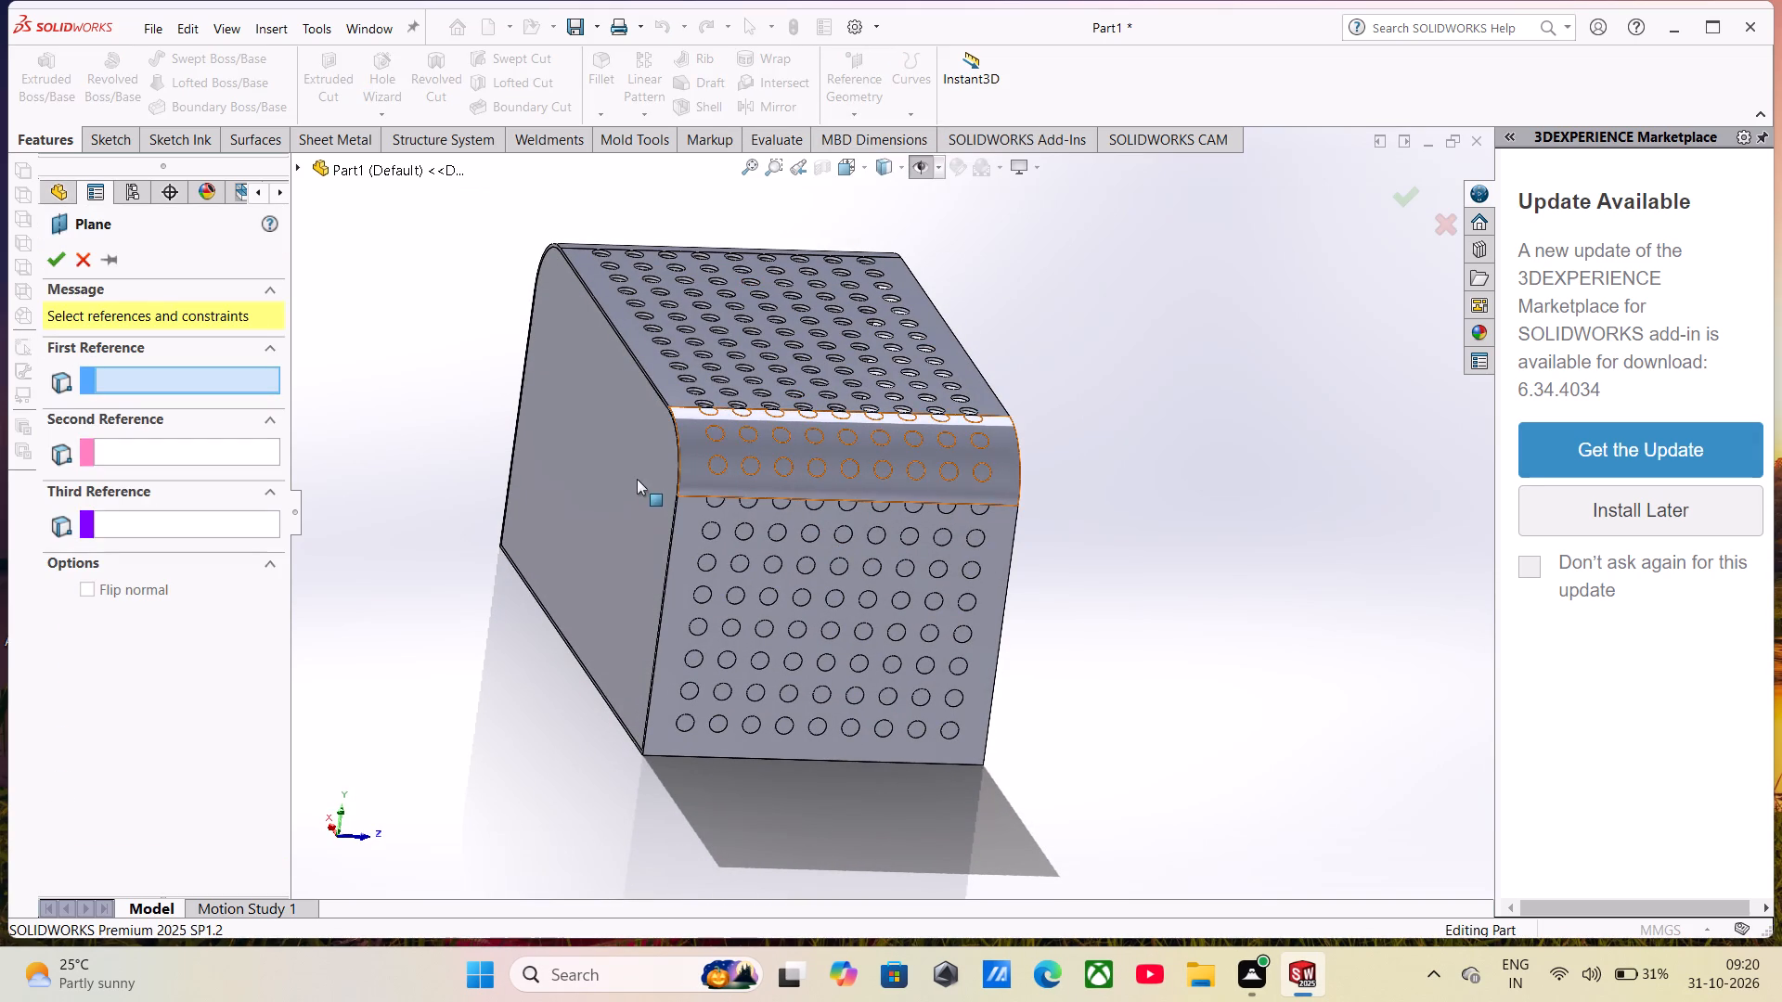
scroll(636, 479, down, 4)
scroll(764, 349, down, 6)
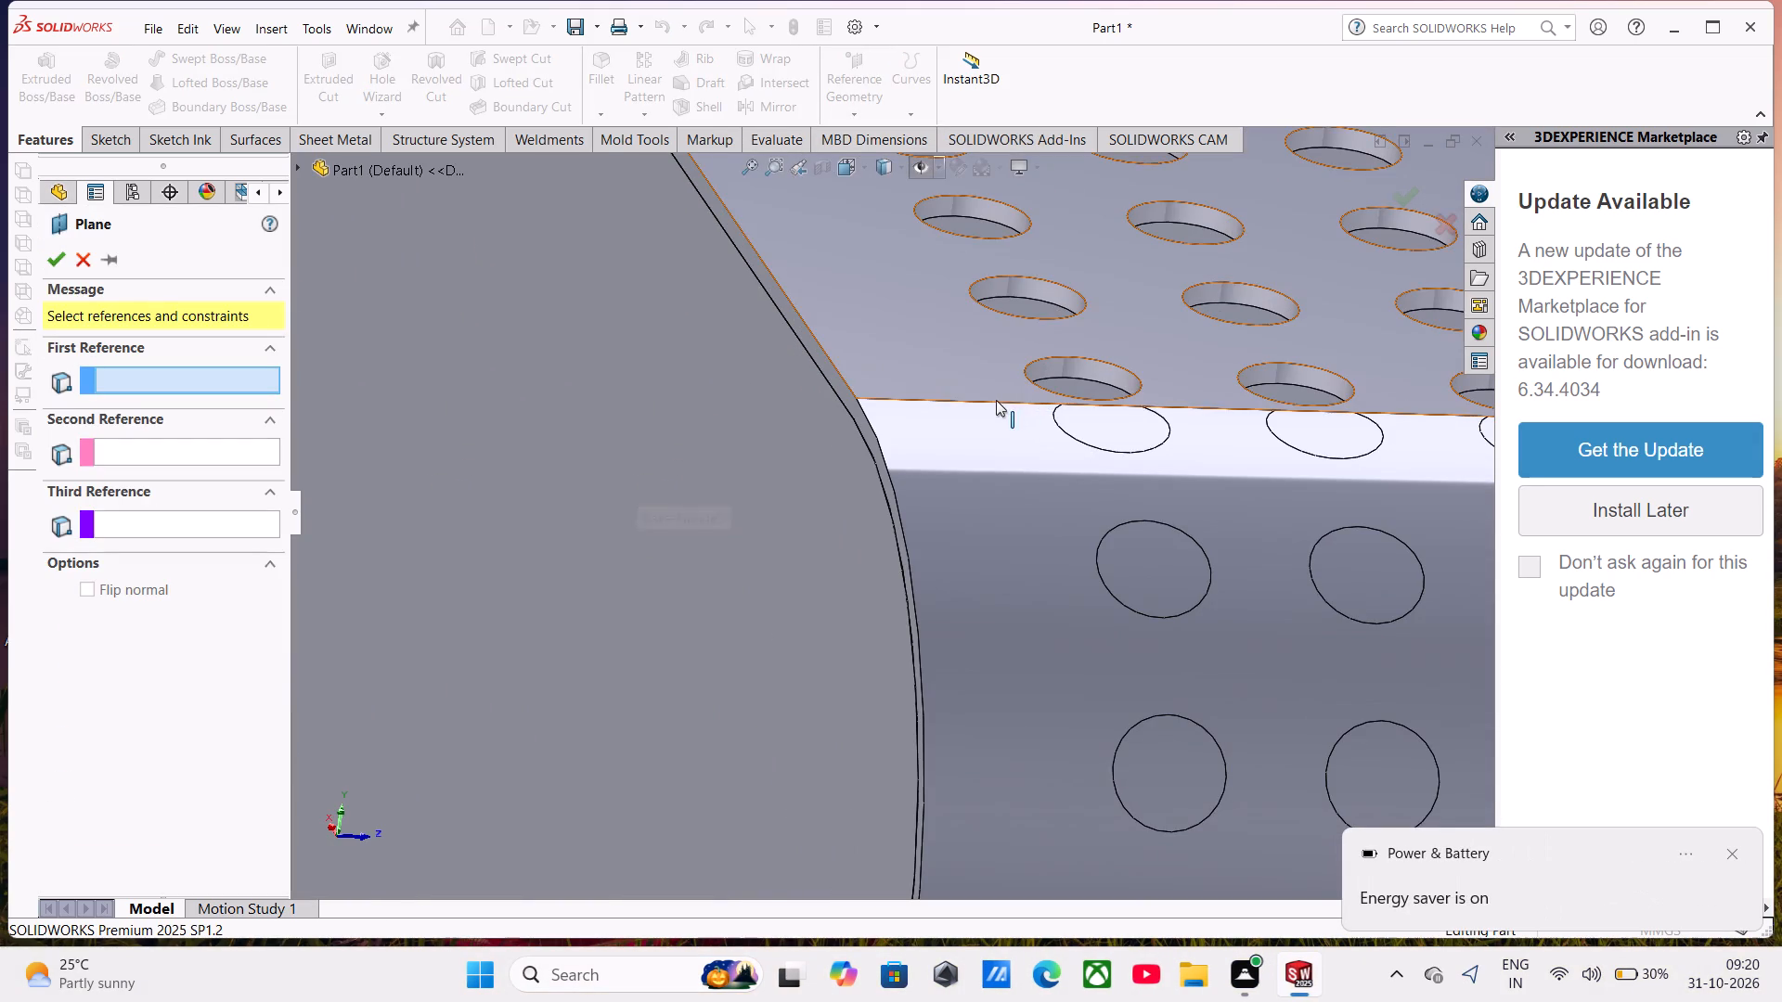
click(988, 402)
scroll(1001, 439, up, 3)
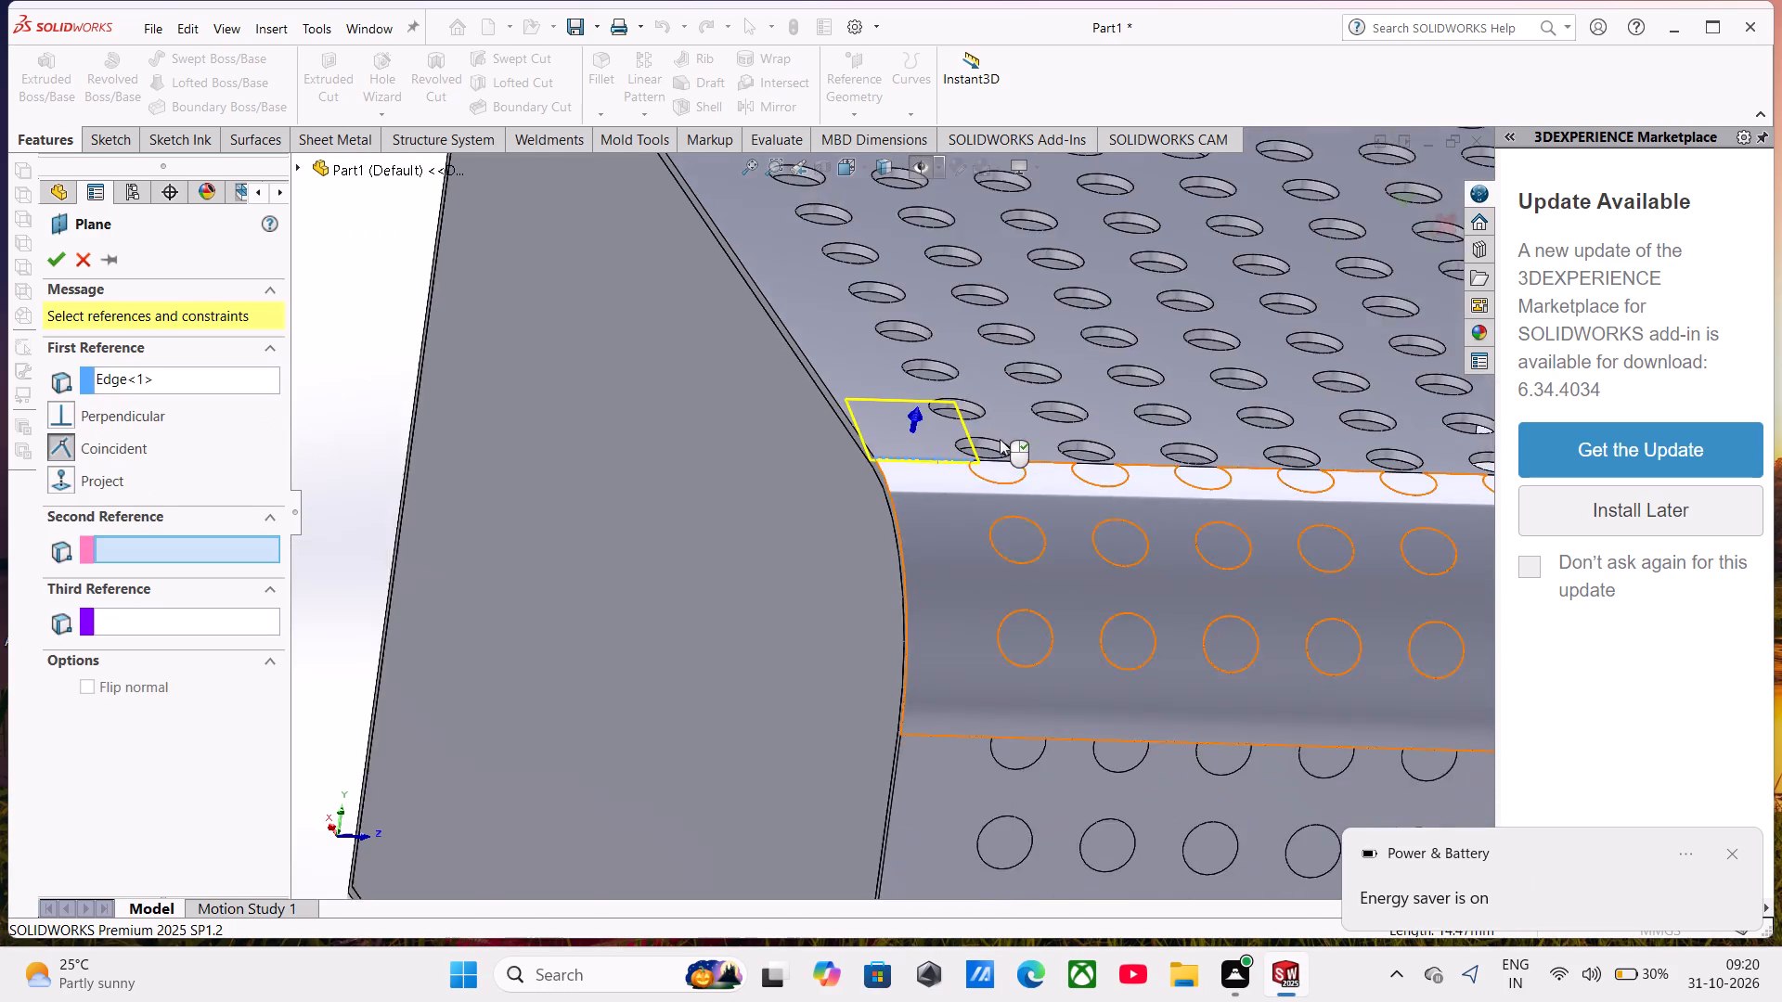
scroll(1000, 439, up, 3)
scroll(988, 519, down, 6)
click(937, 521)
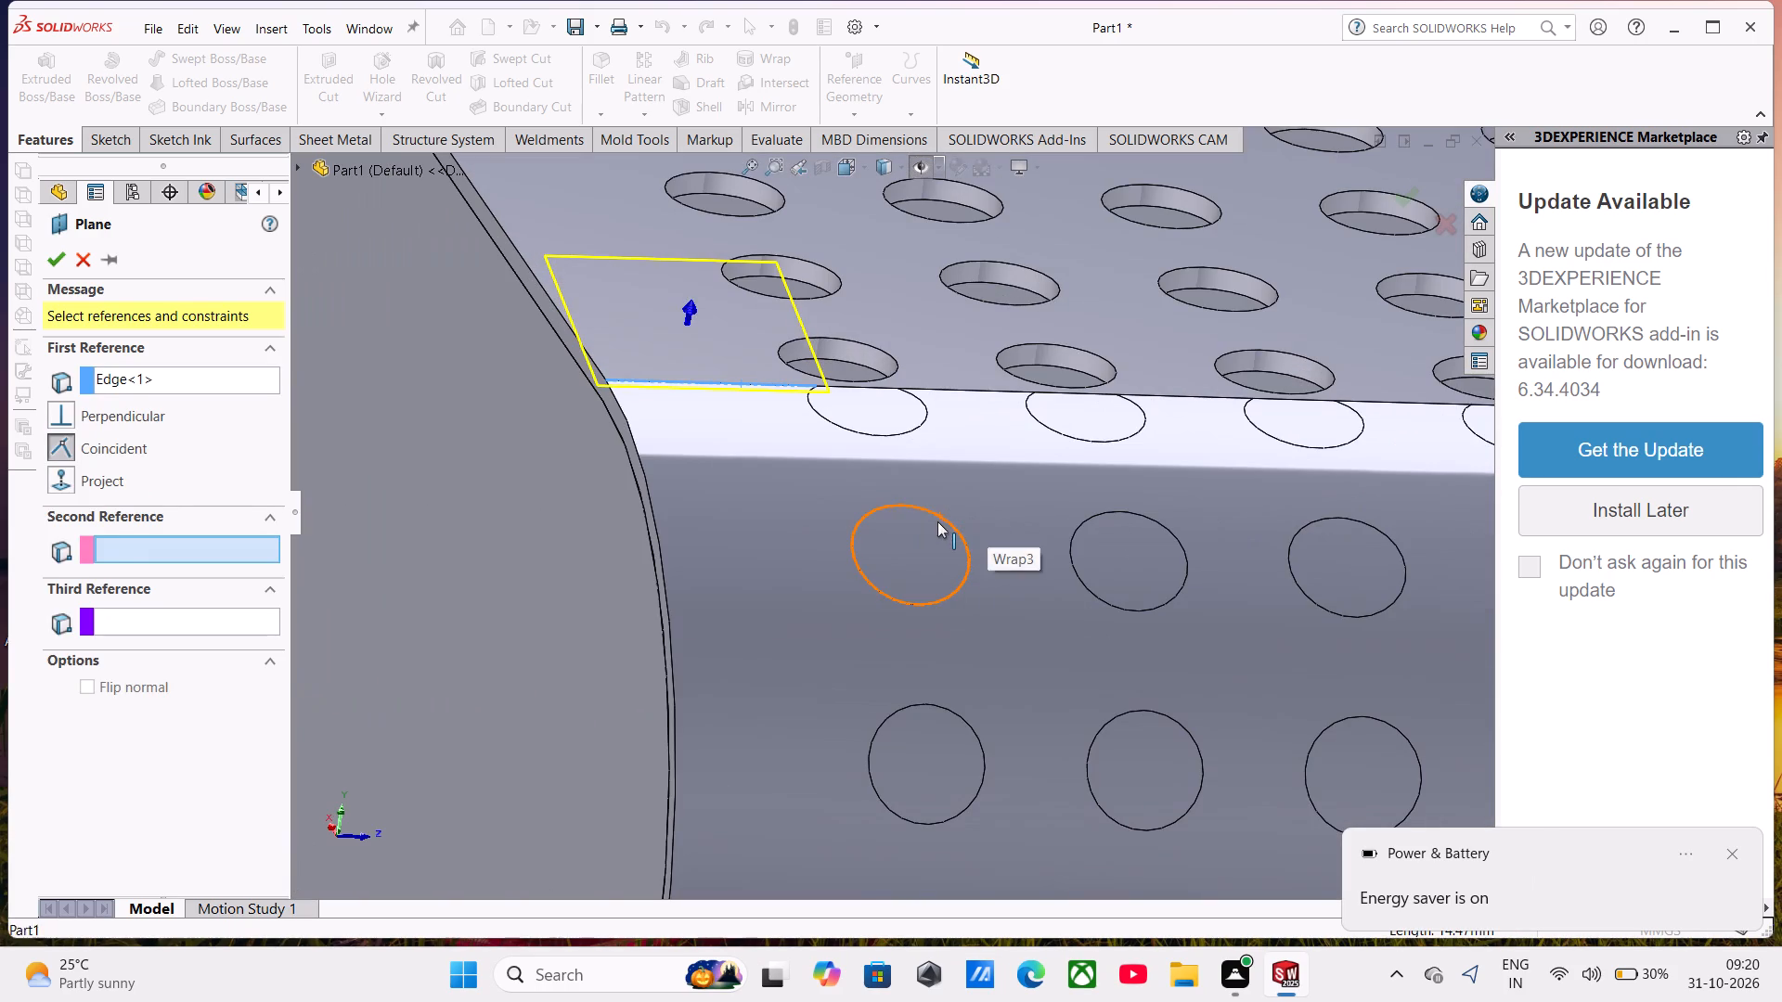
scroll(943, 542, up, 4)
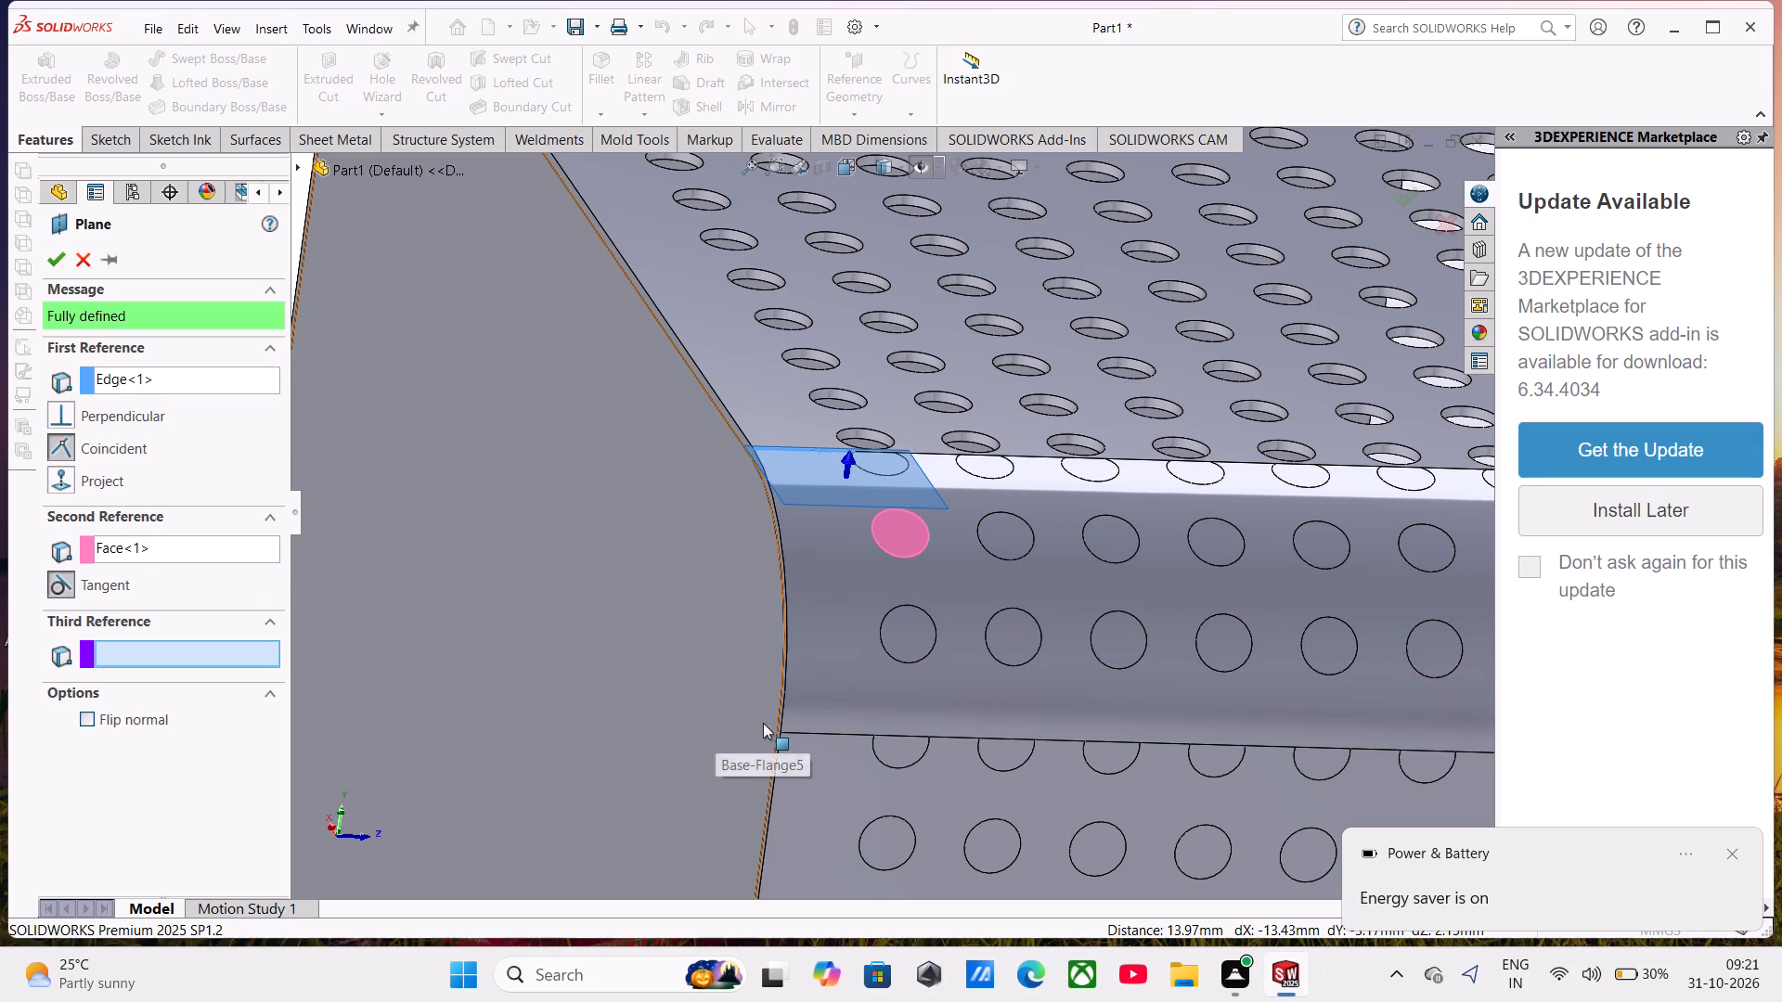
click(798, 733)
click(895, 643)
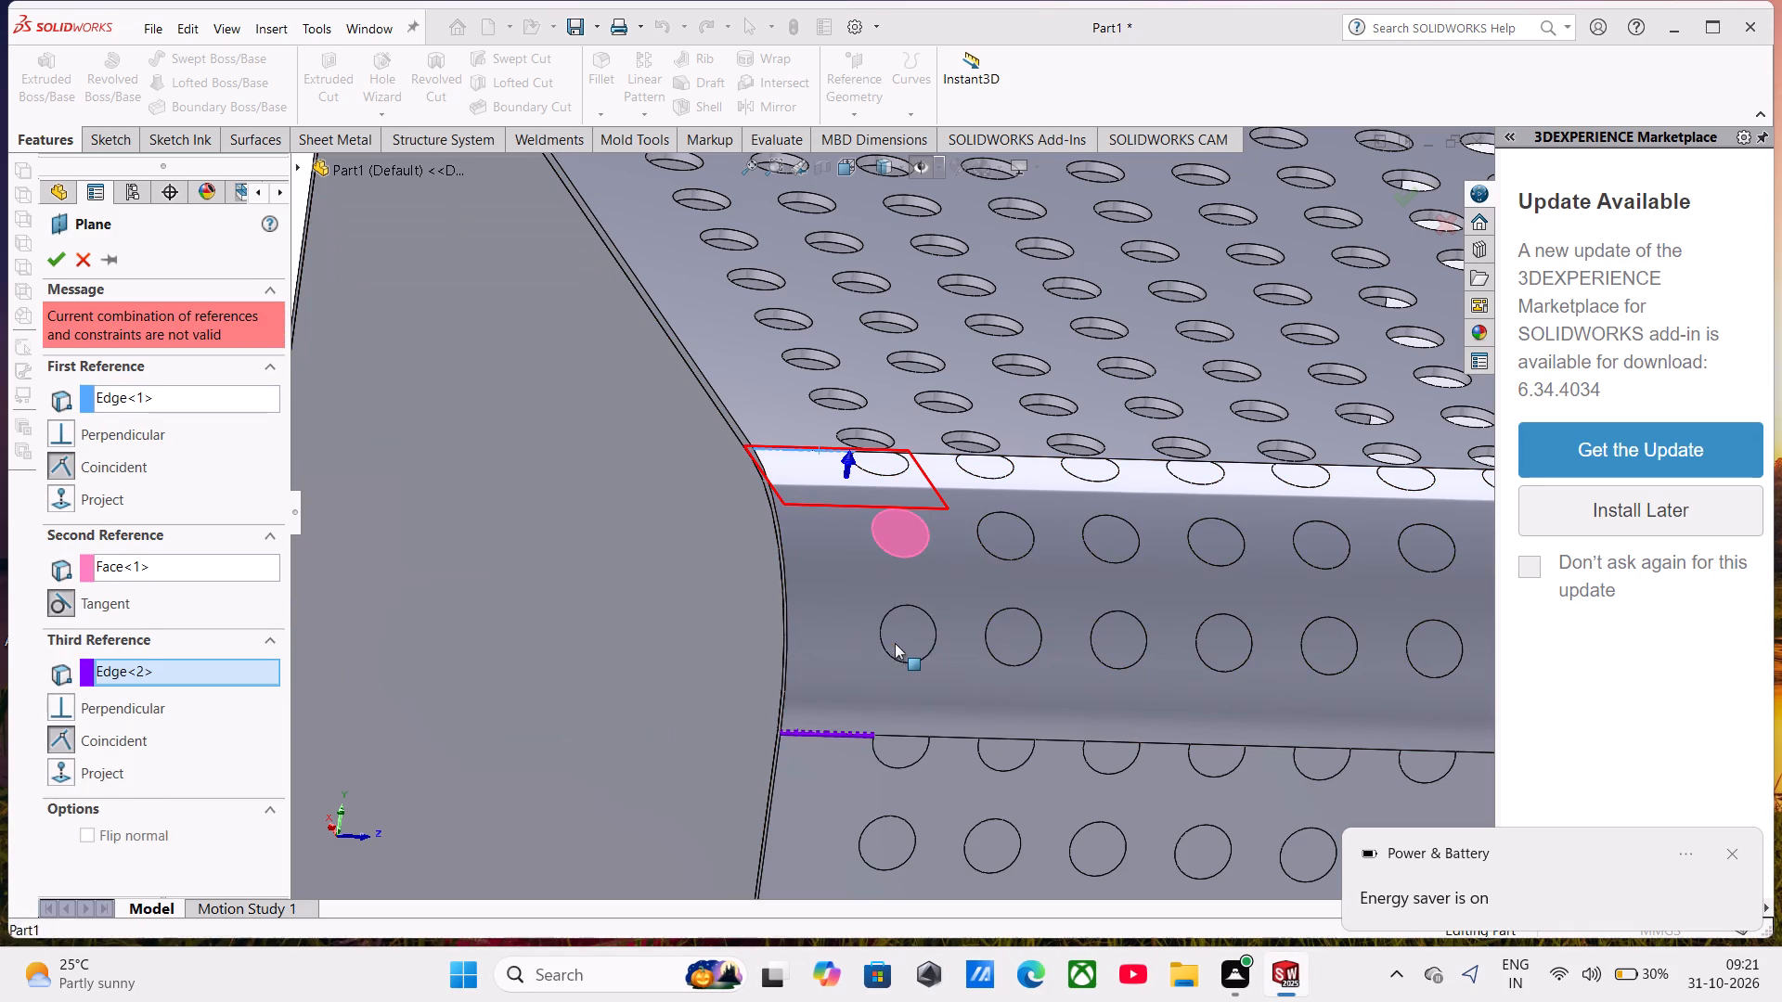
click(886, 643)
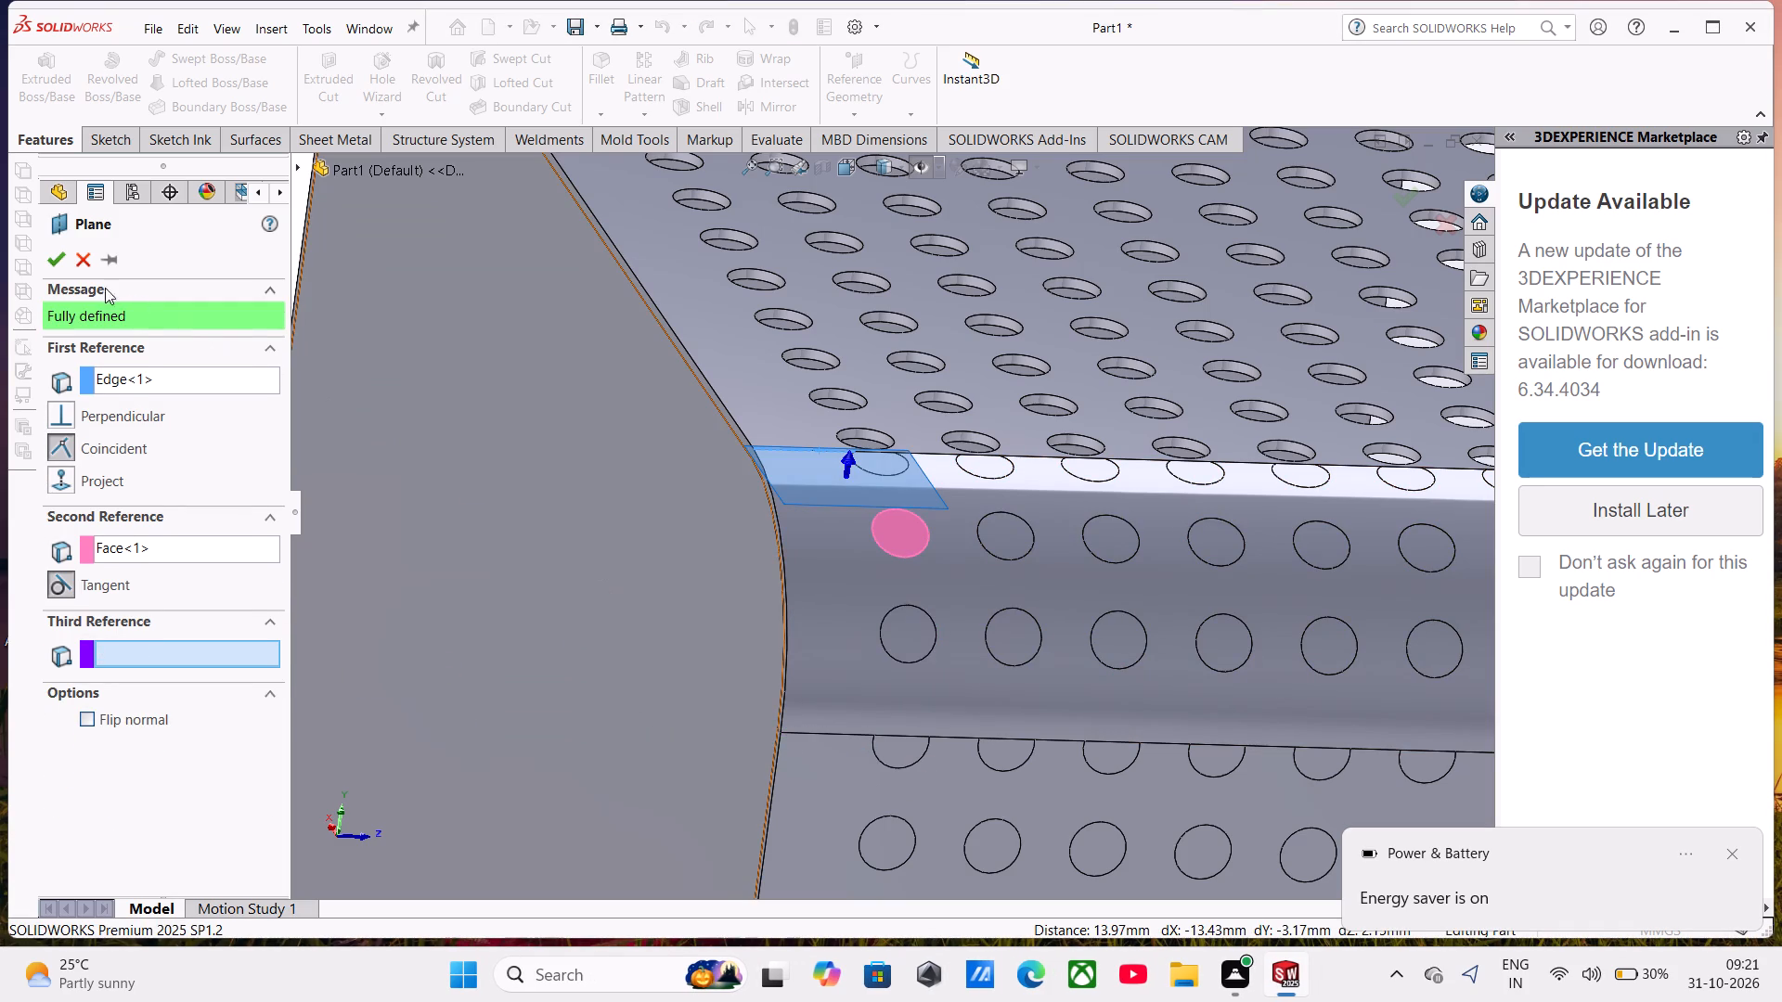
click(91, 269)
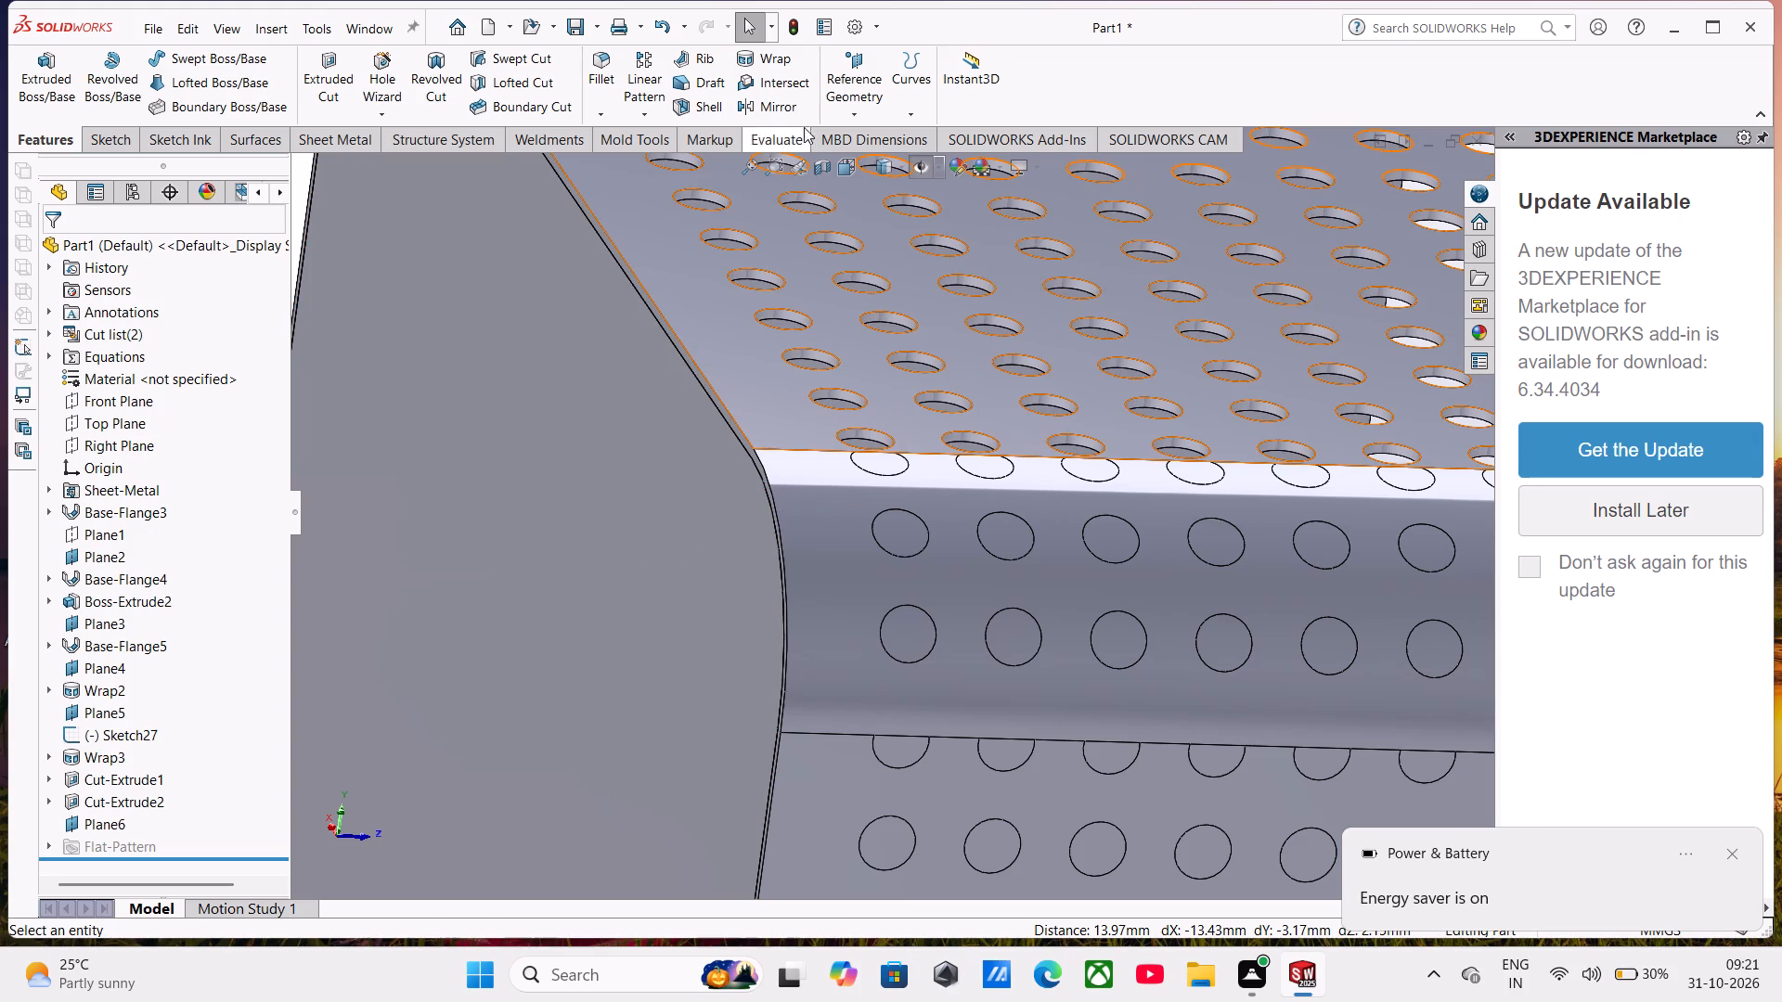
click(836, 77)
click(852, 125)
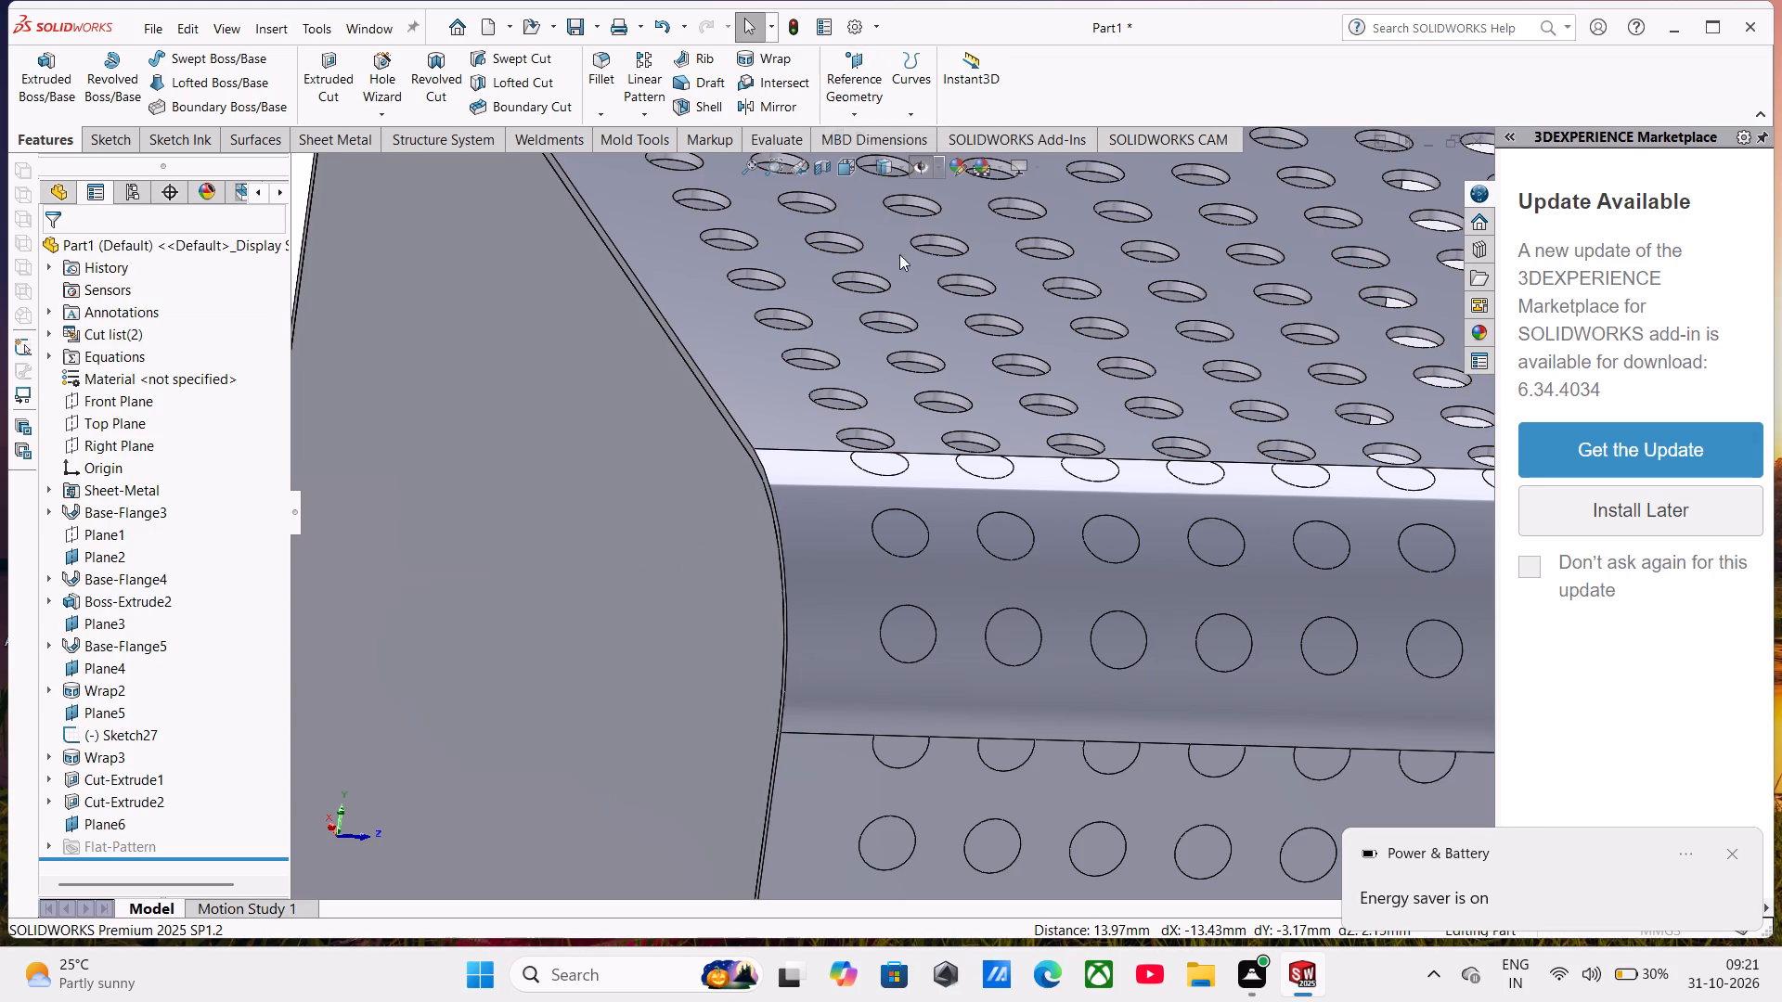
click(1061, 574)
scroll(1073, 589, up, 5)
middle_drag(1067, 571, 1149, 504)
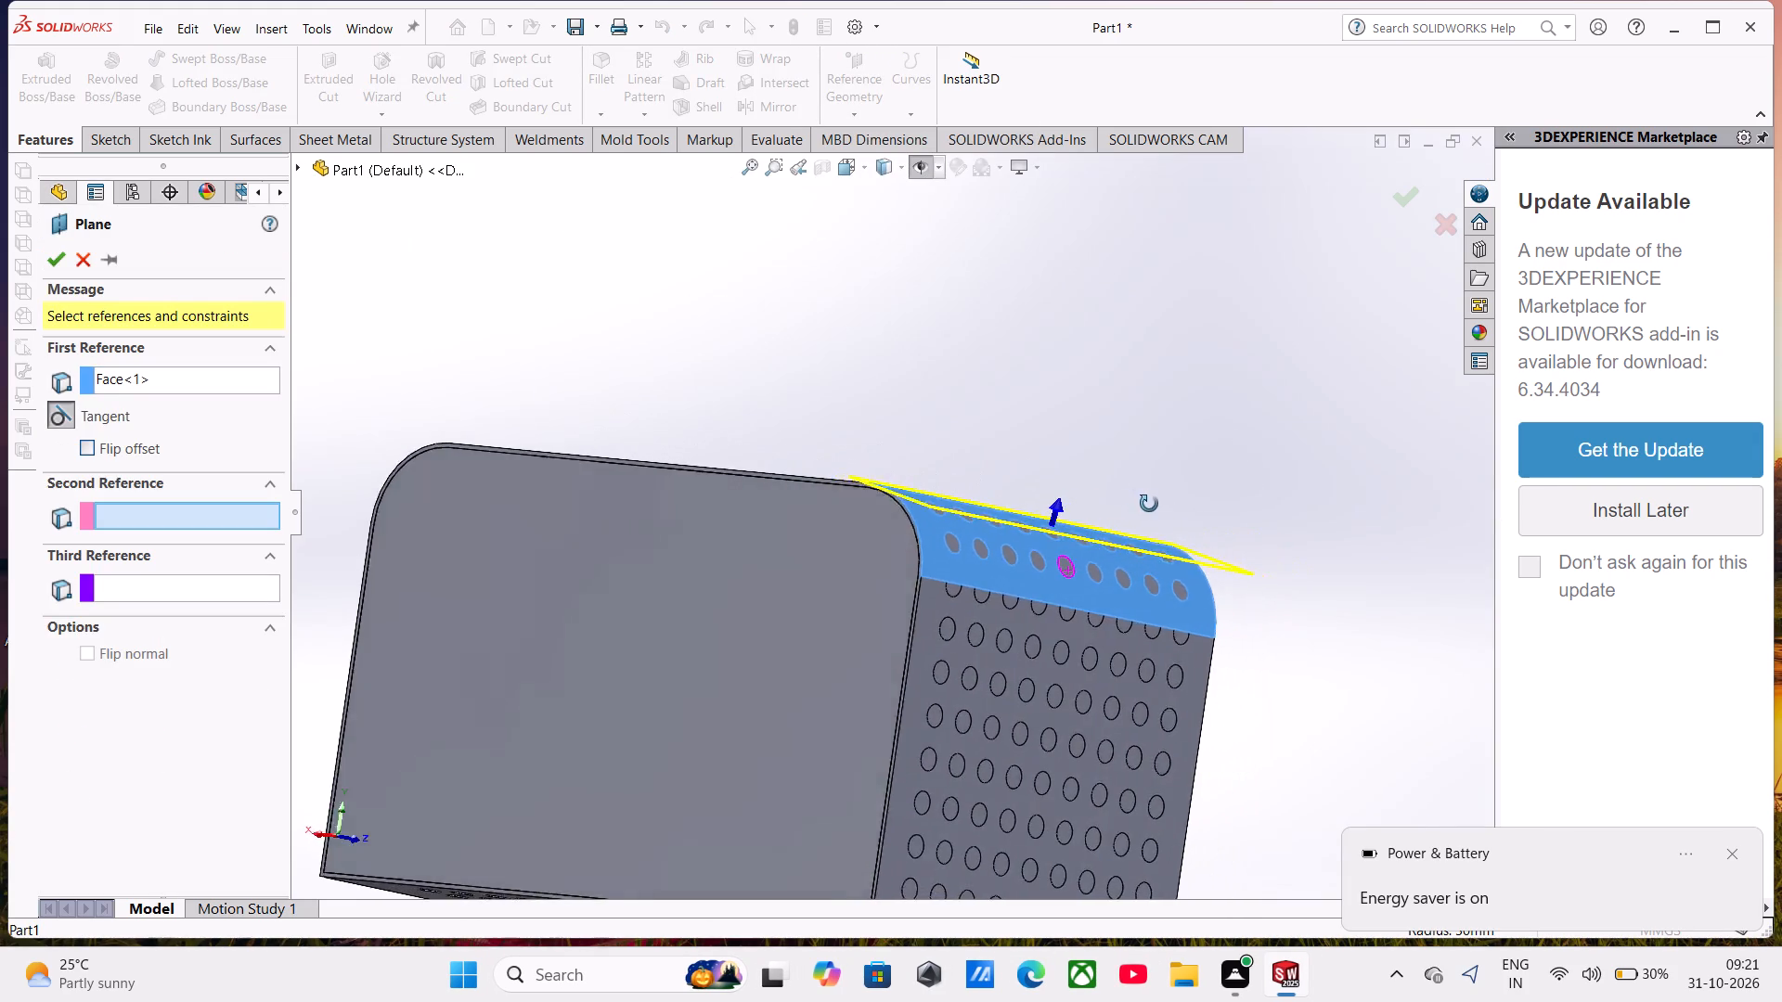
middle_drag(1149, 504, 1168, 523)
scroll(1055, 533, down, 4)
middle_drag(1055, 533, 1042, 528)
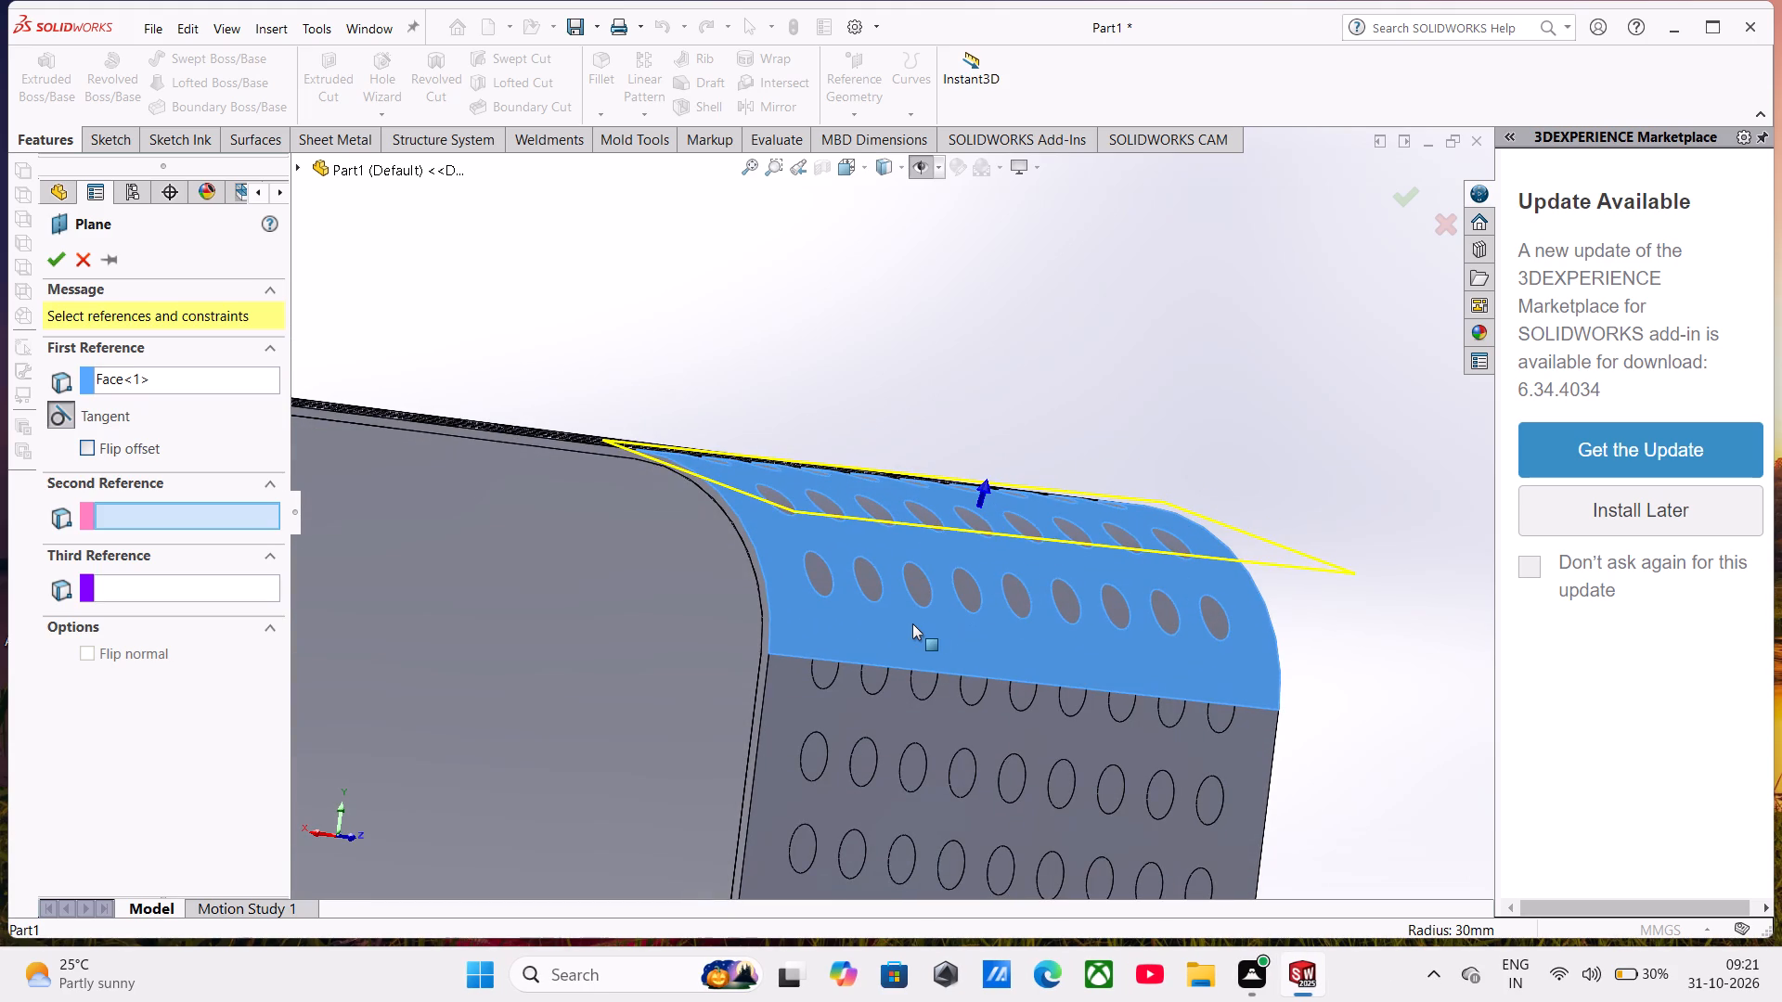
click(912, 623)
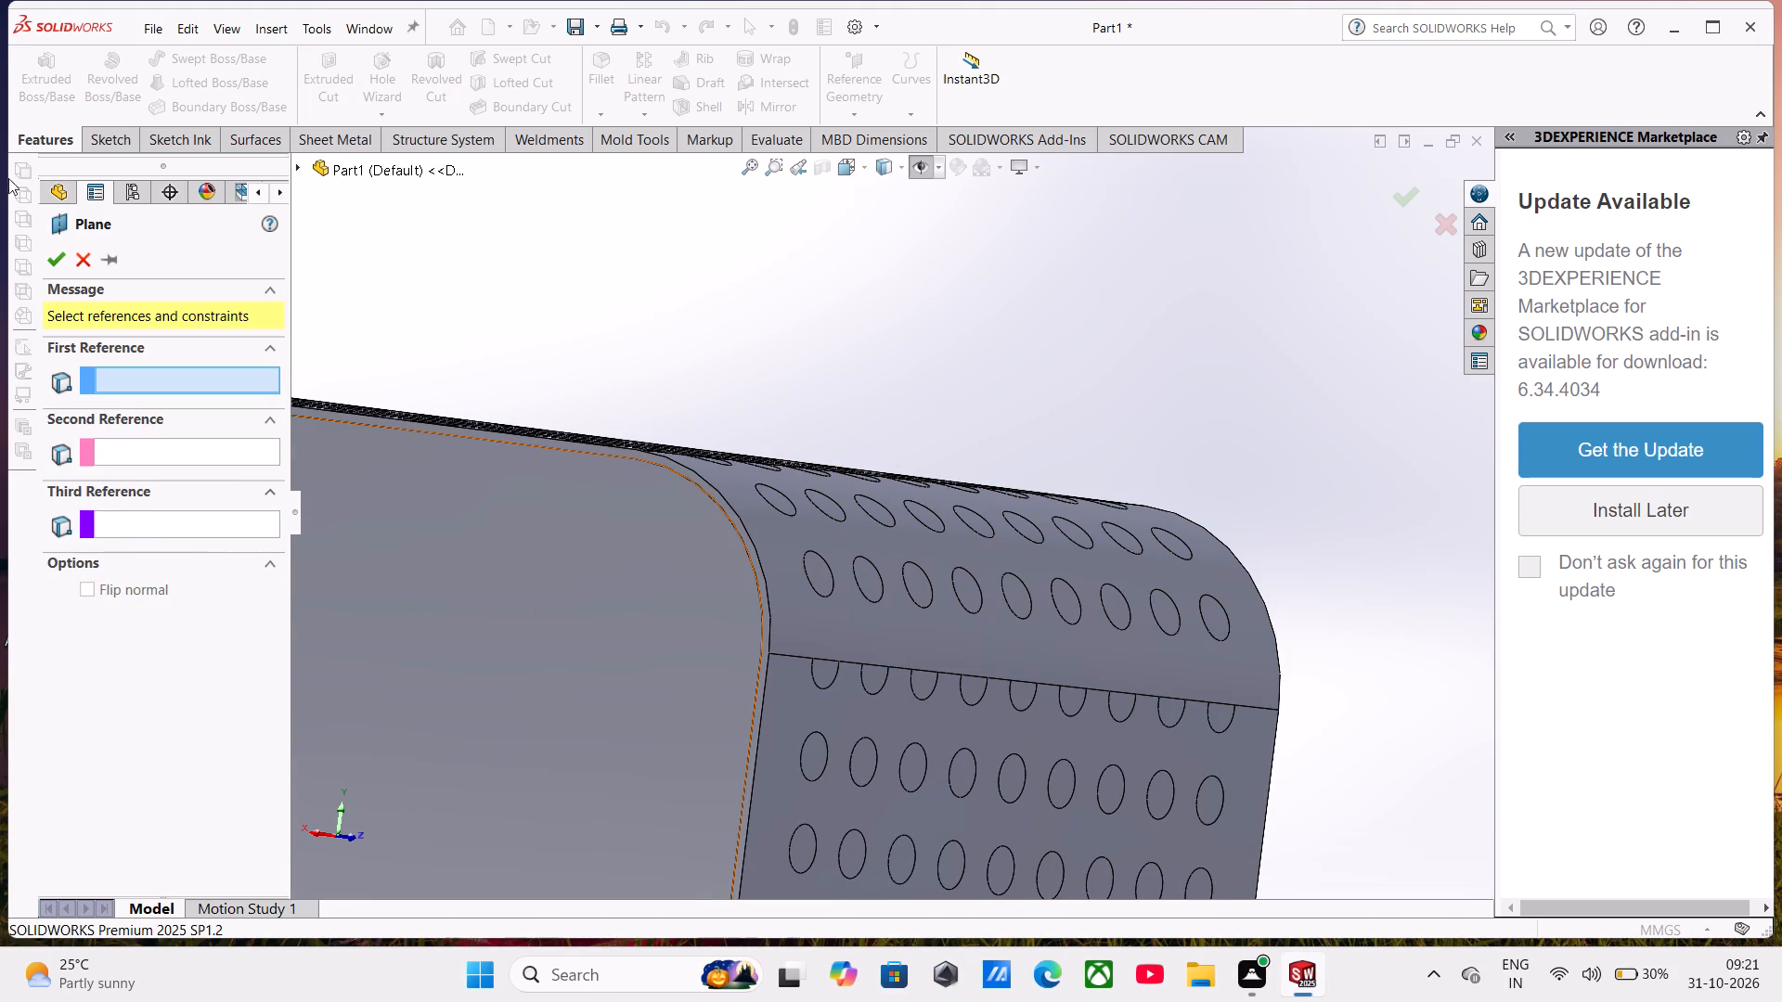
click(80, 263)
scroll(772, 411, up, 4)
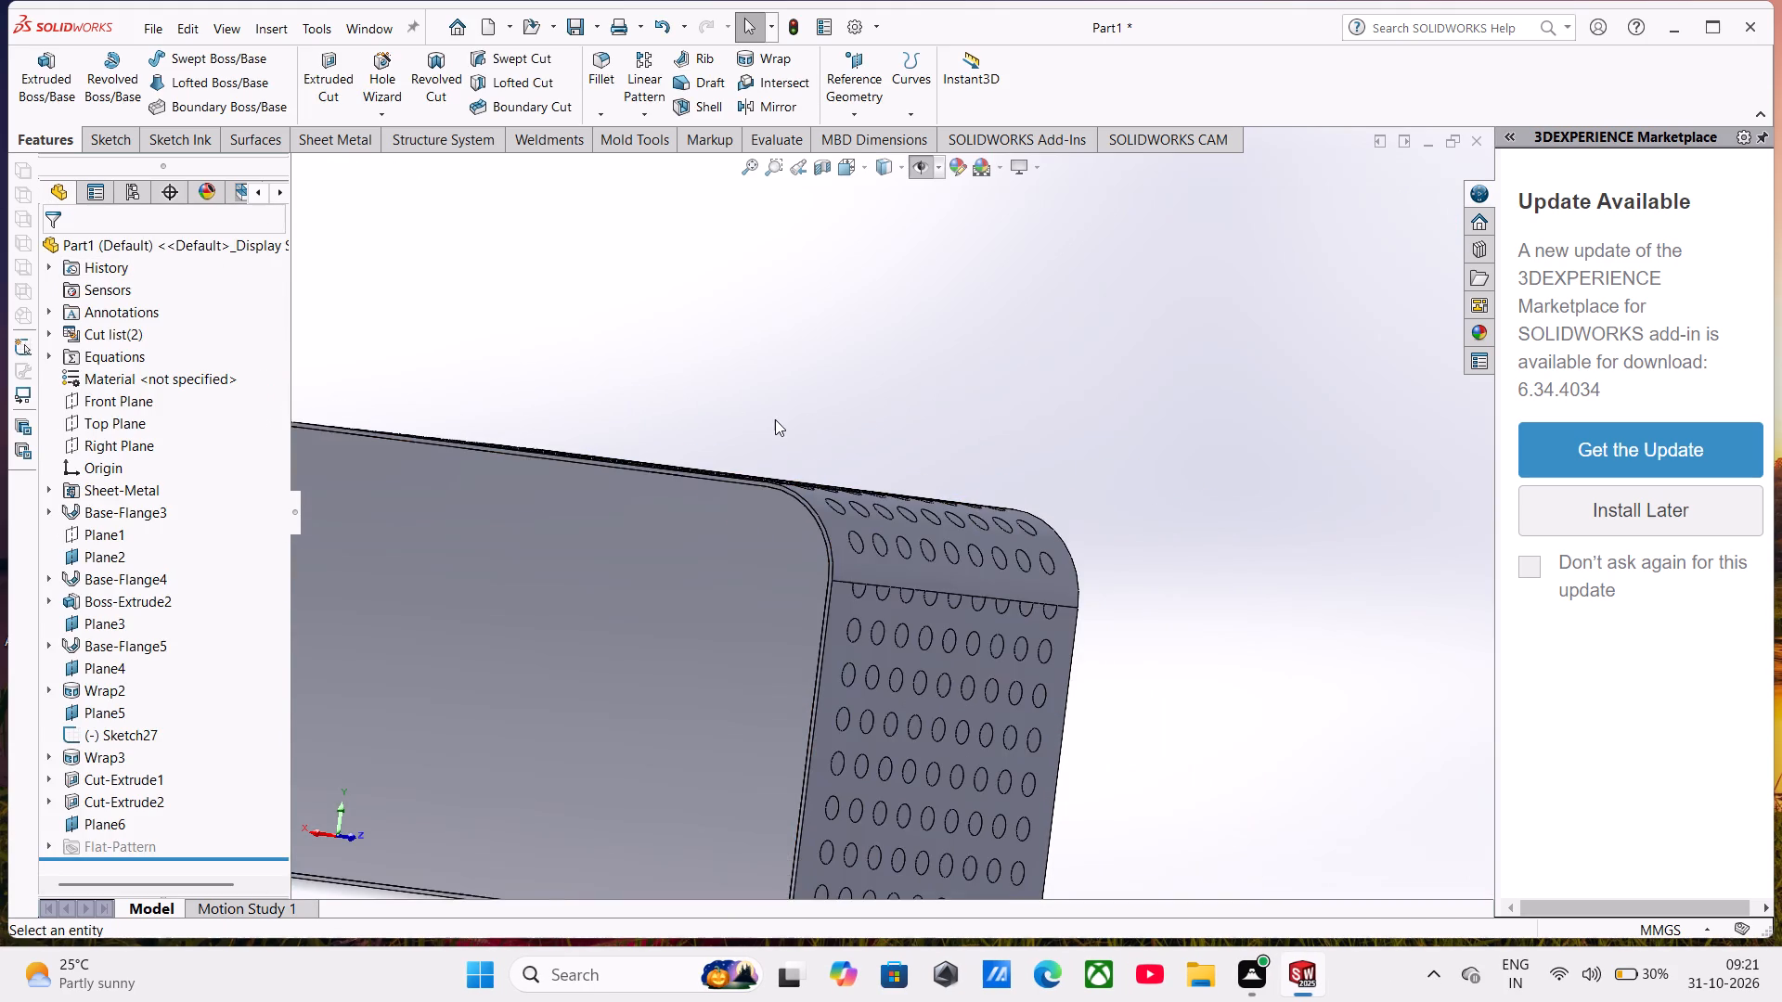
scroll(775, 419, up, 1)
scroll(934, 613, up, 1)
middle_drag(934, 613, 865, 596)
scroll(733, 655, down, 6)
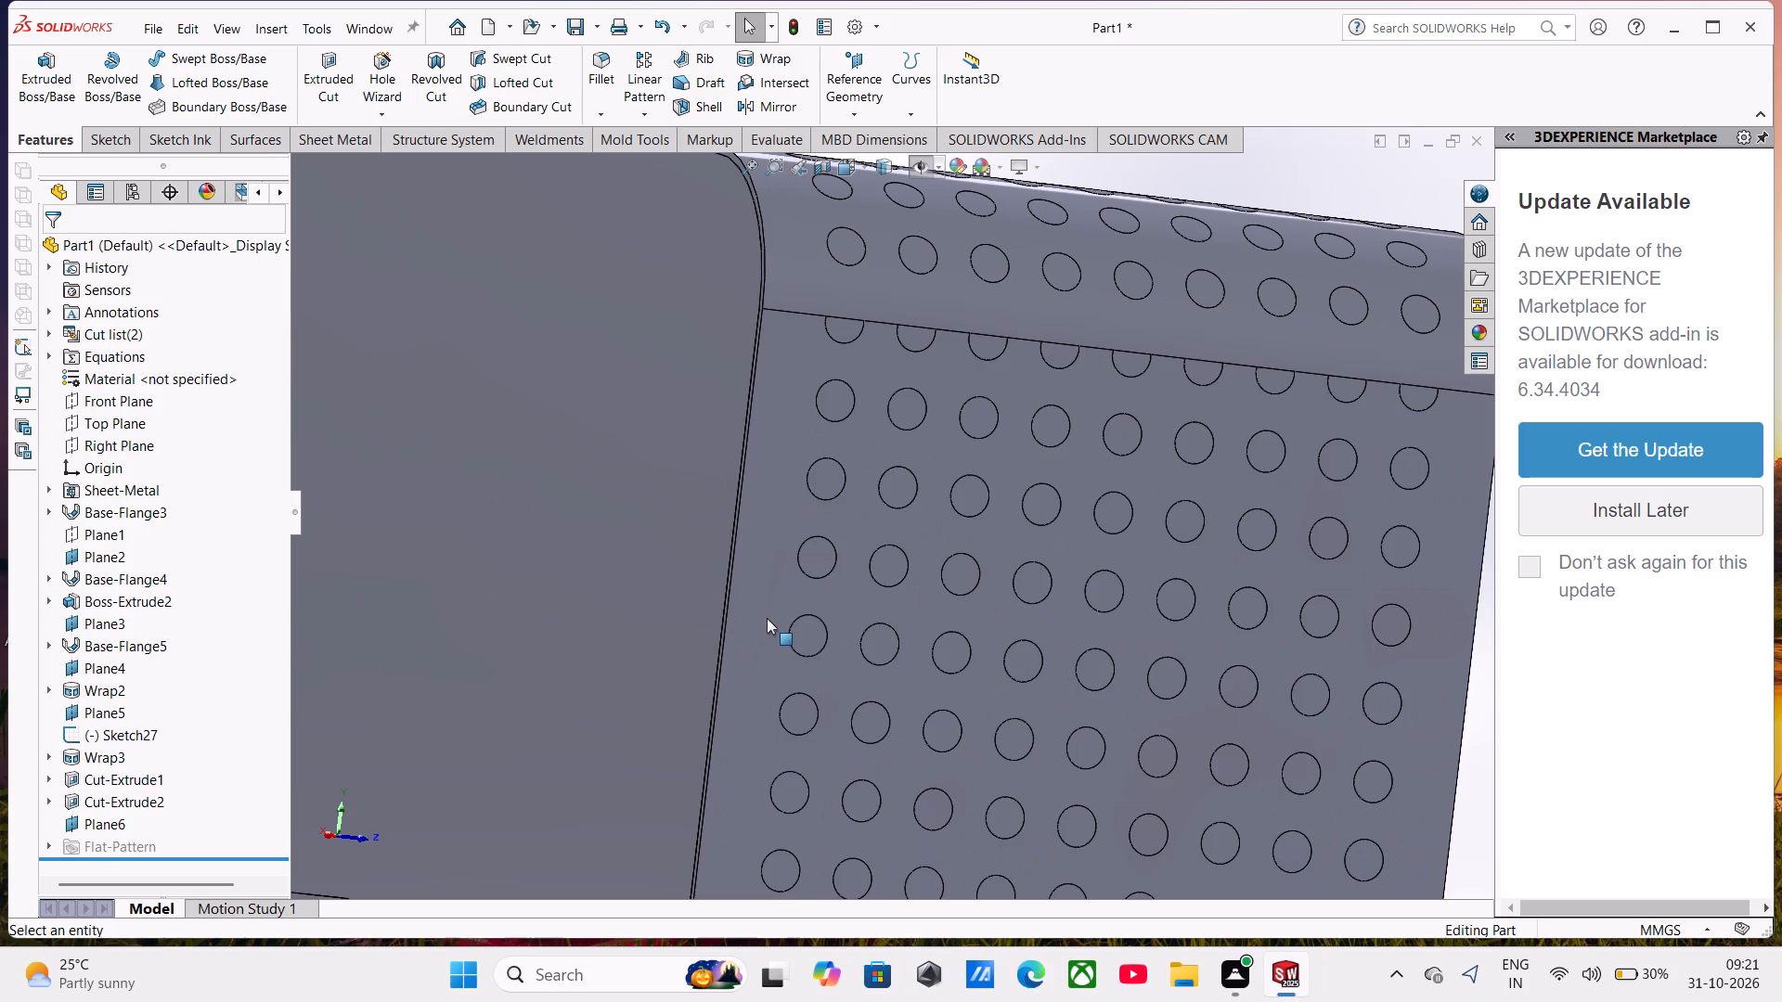
Open a sketch on the patterned flat side face and begin Convert Entities.
click(768, 618)
click(863, 567)
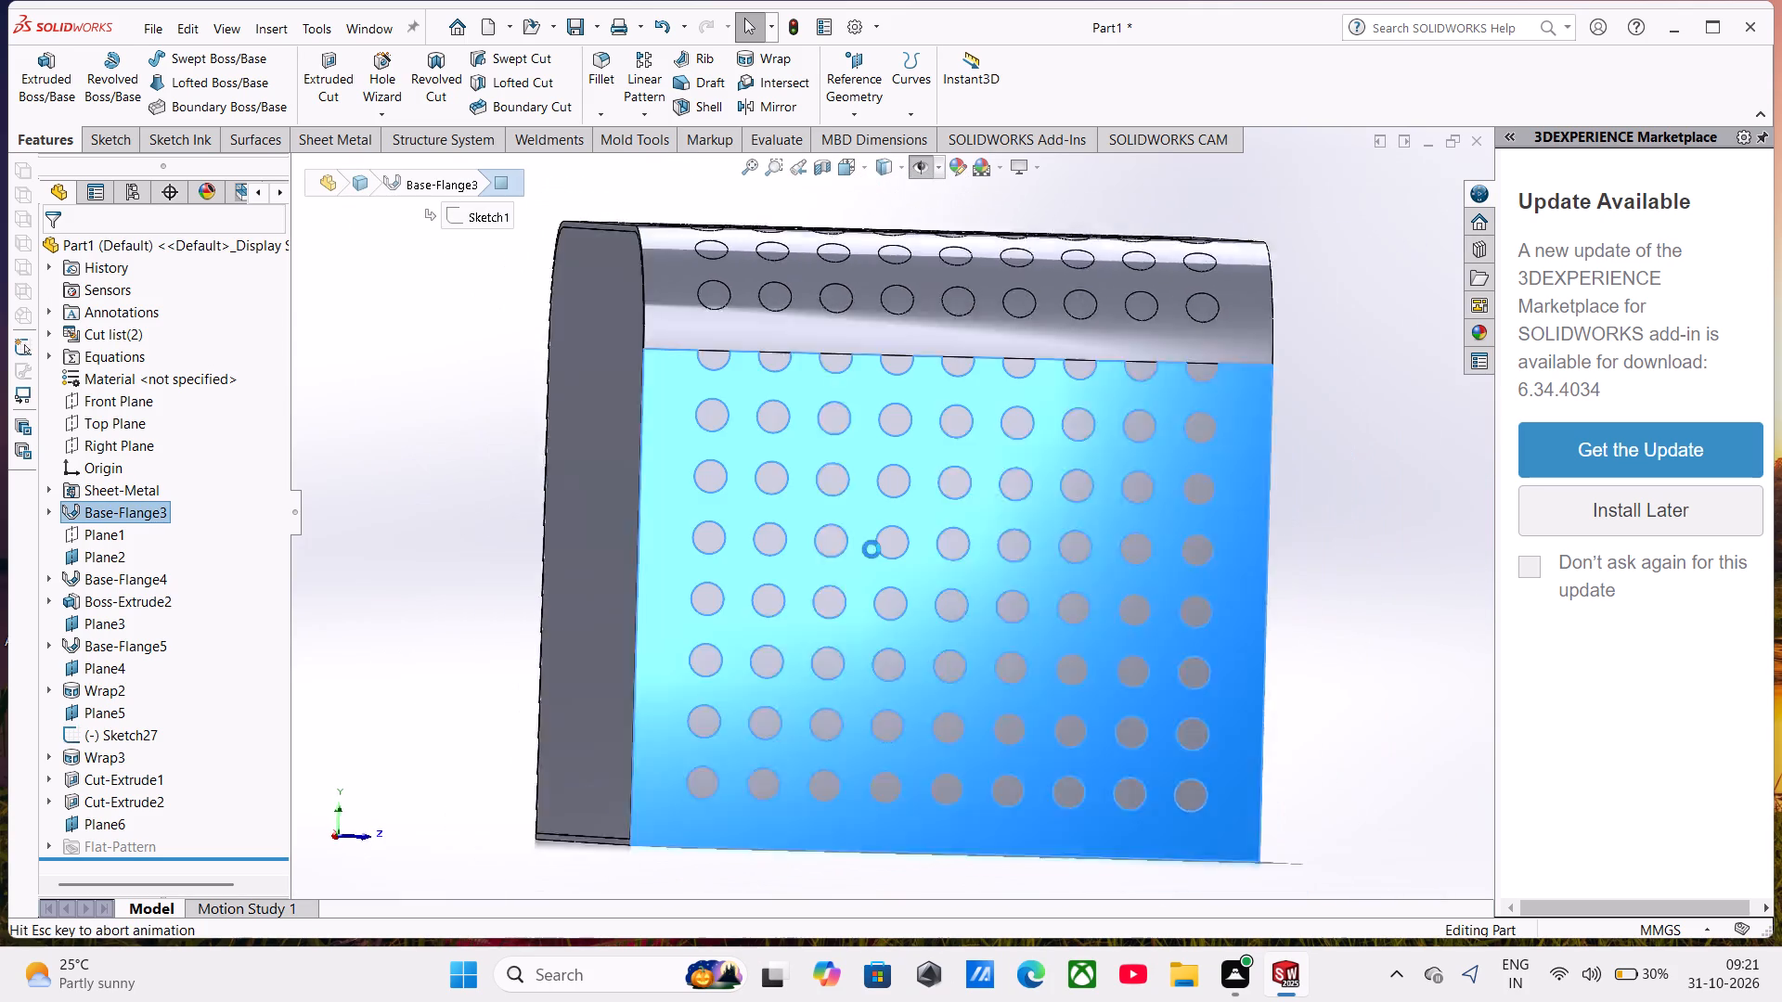
click(1185, 226)
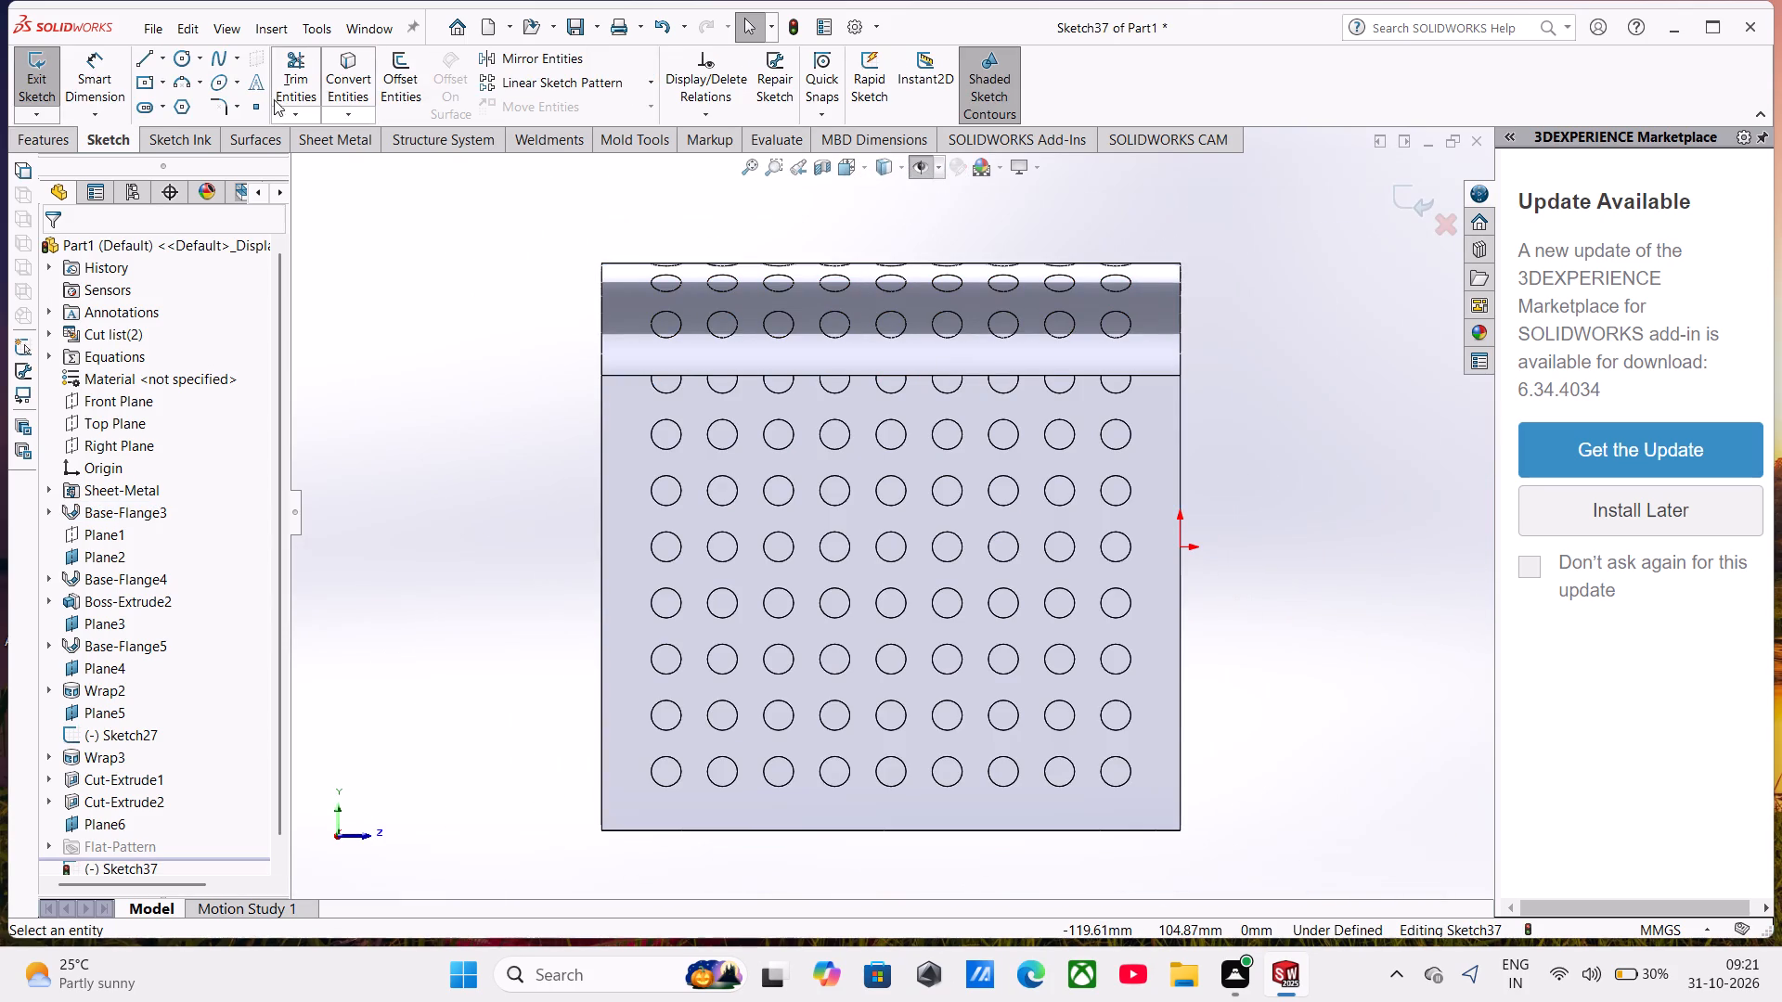
click(353, 76)
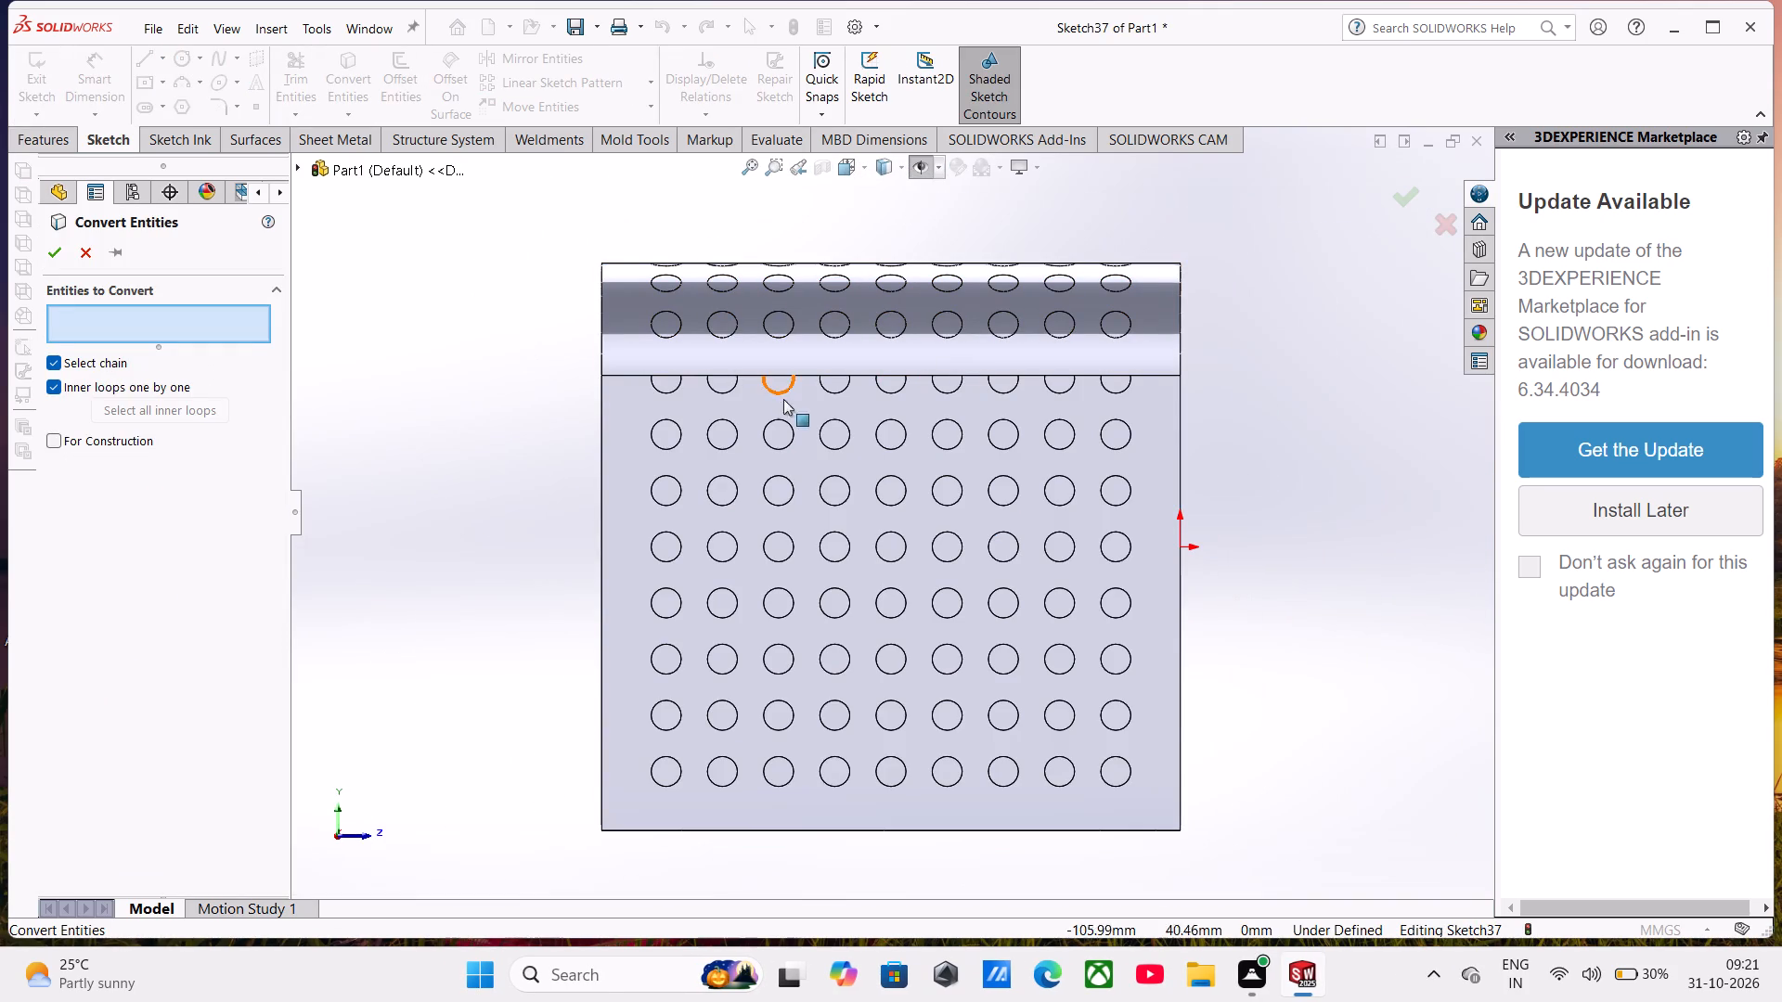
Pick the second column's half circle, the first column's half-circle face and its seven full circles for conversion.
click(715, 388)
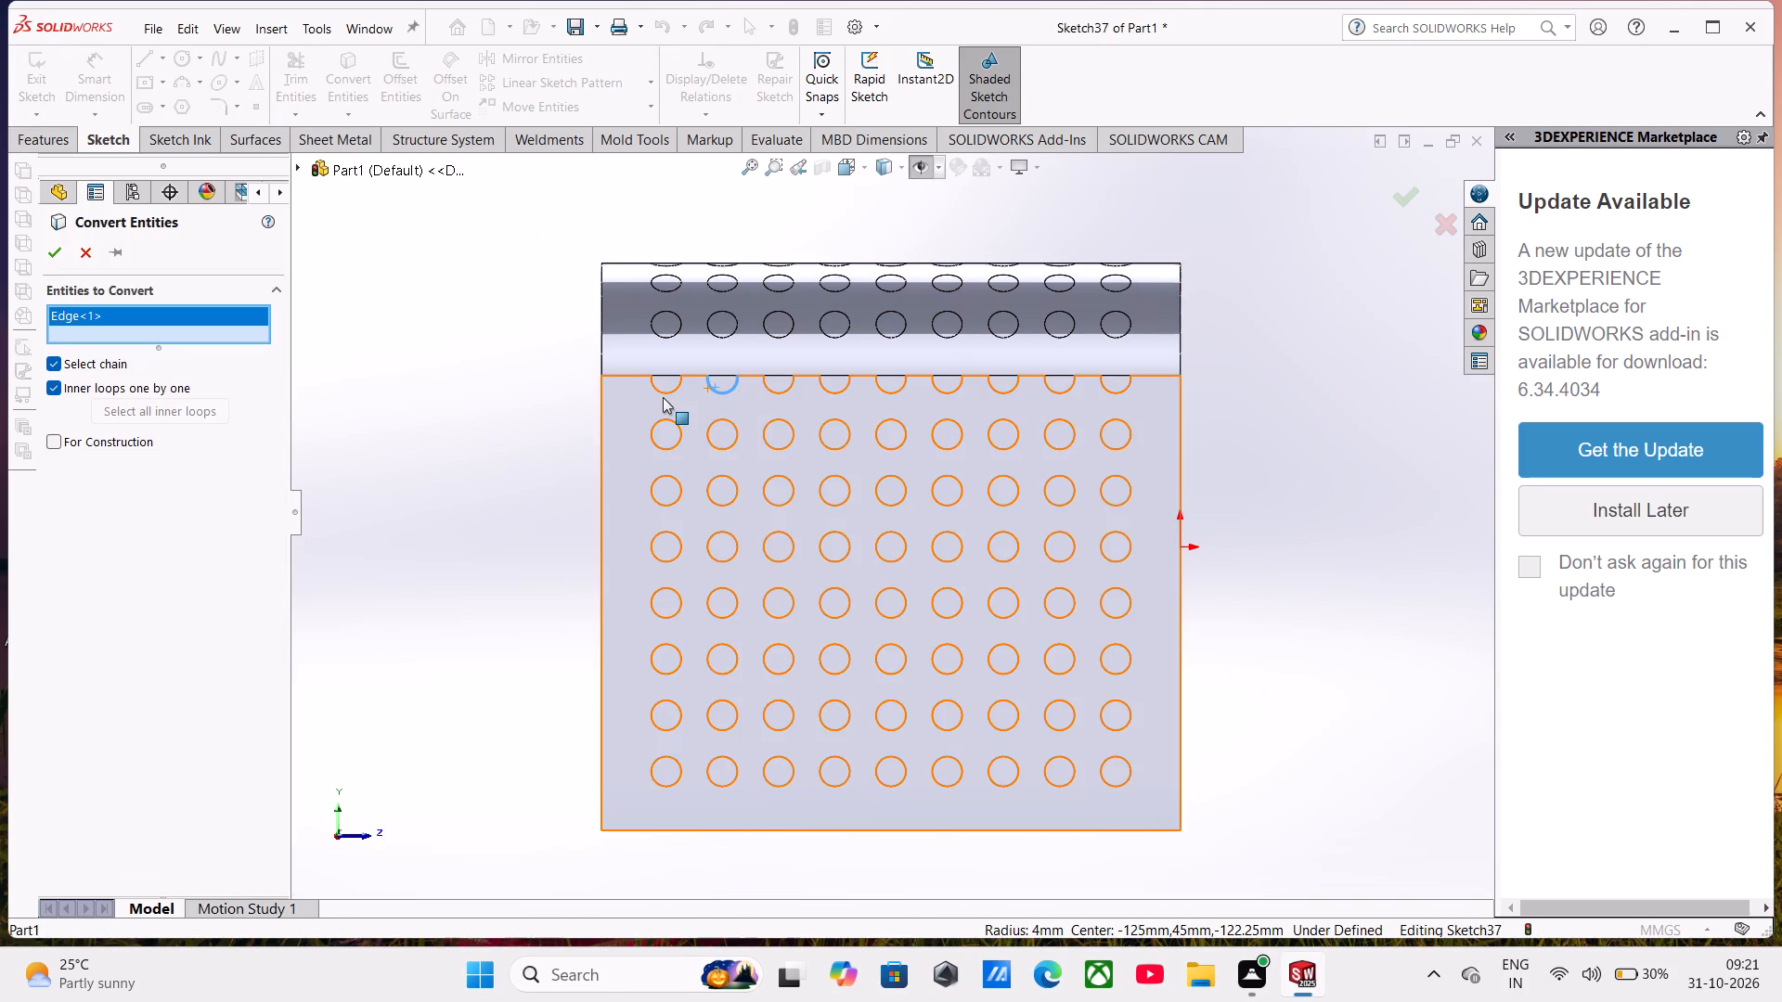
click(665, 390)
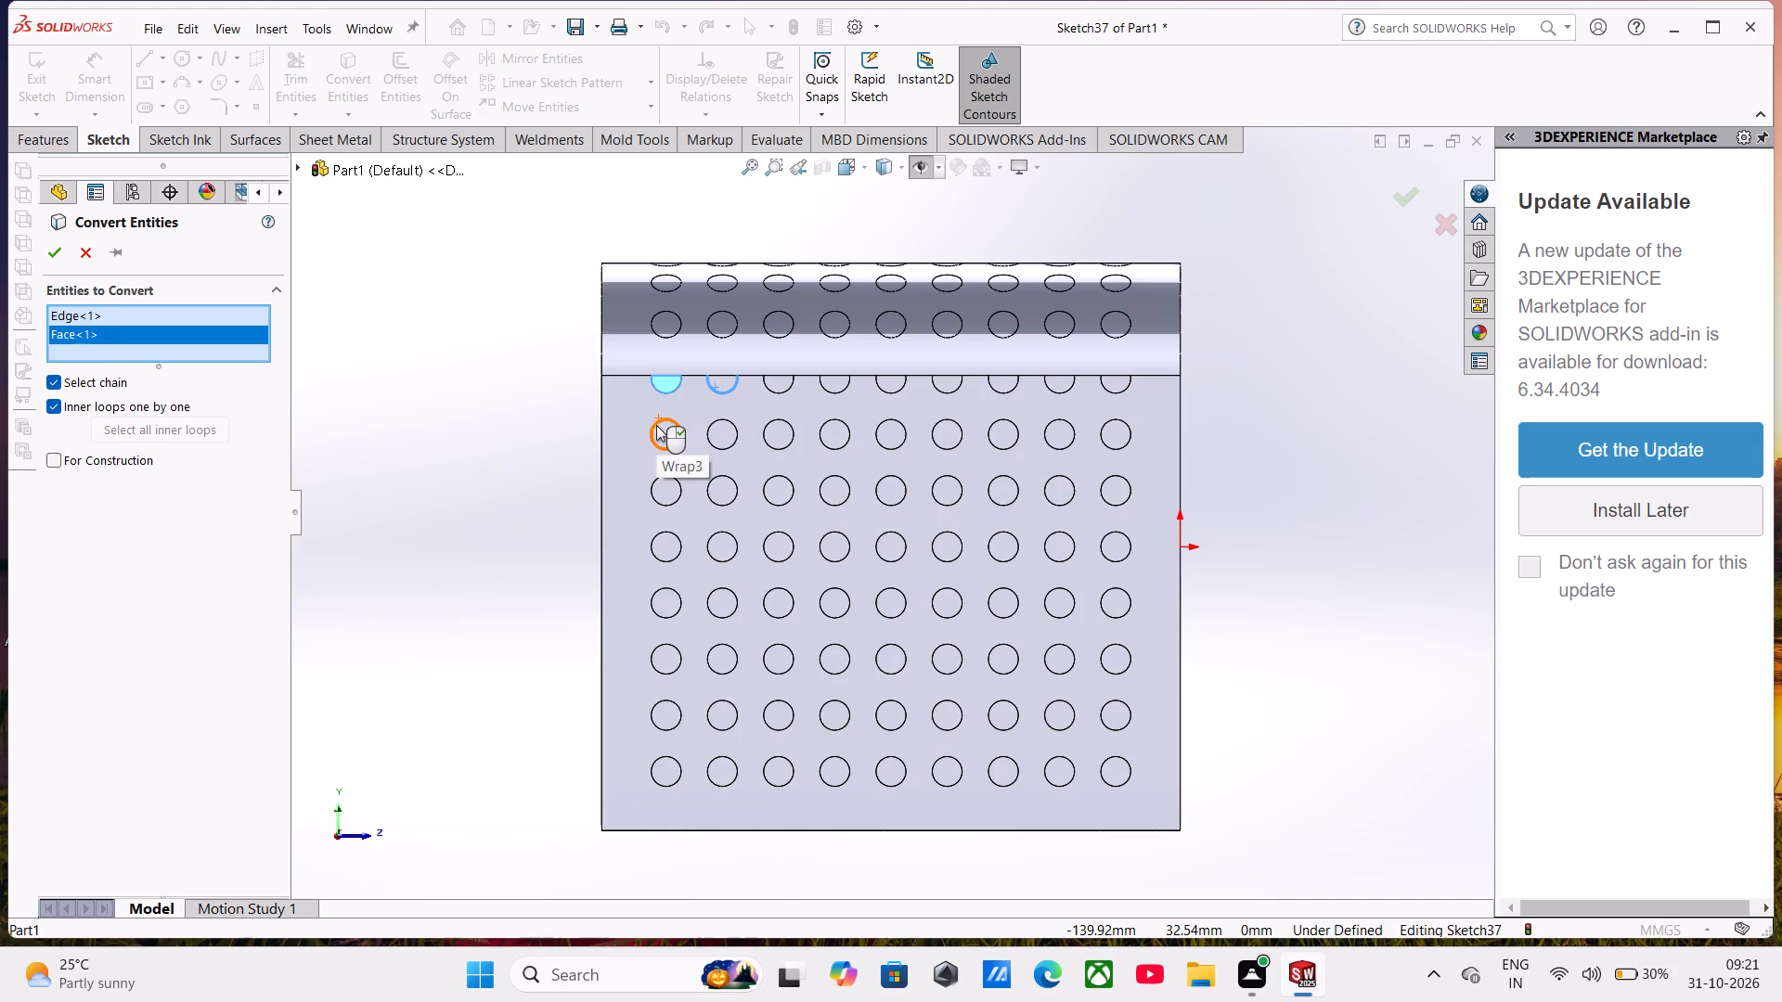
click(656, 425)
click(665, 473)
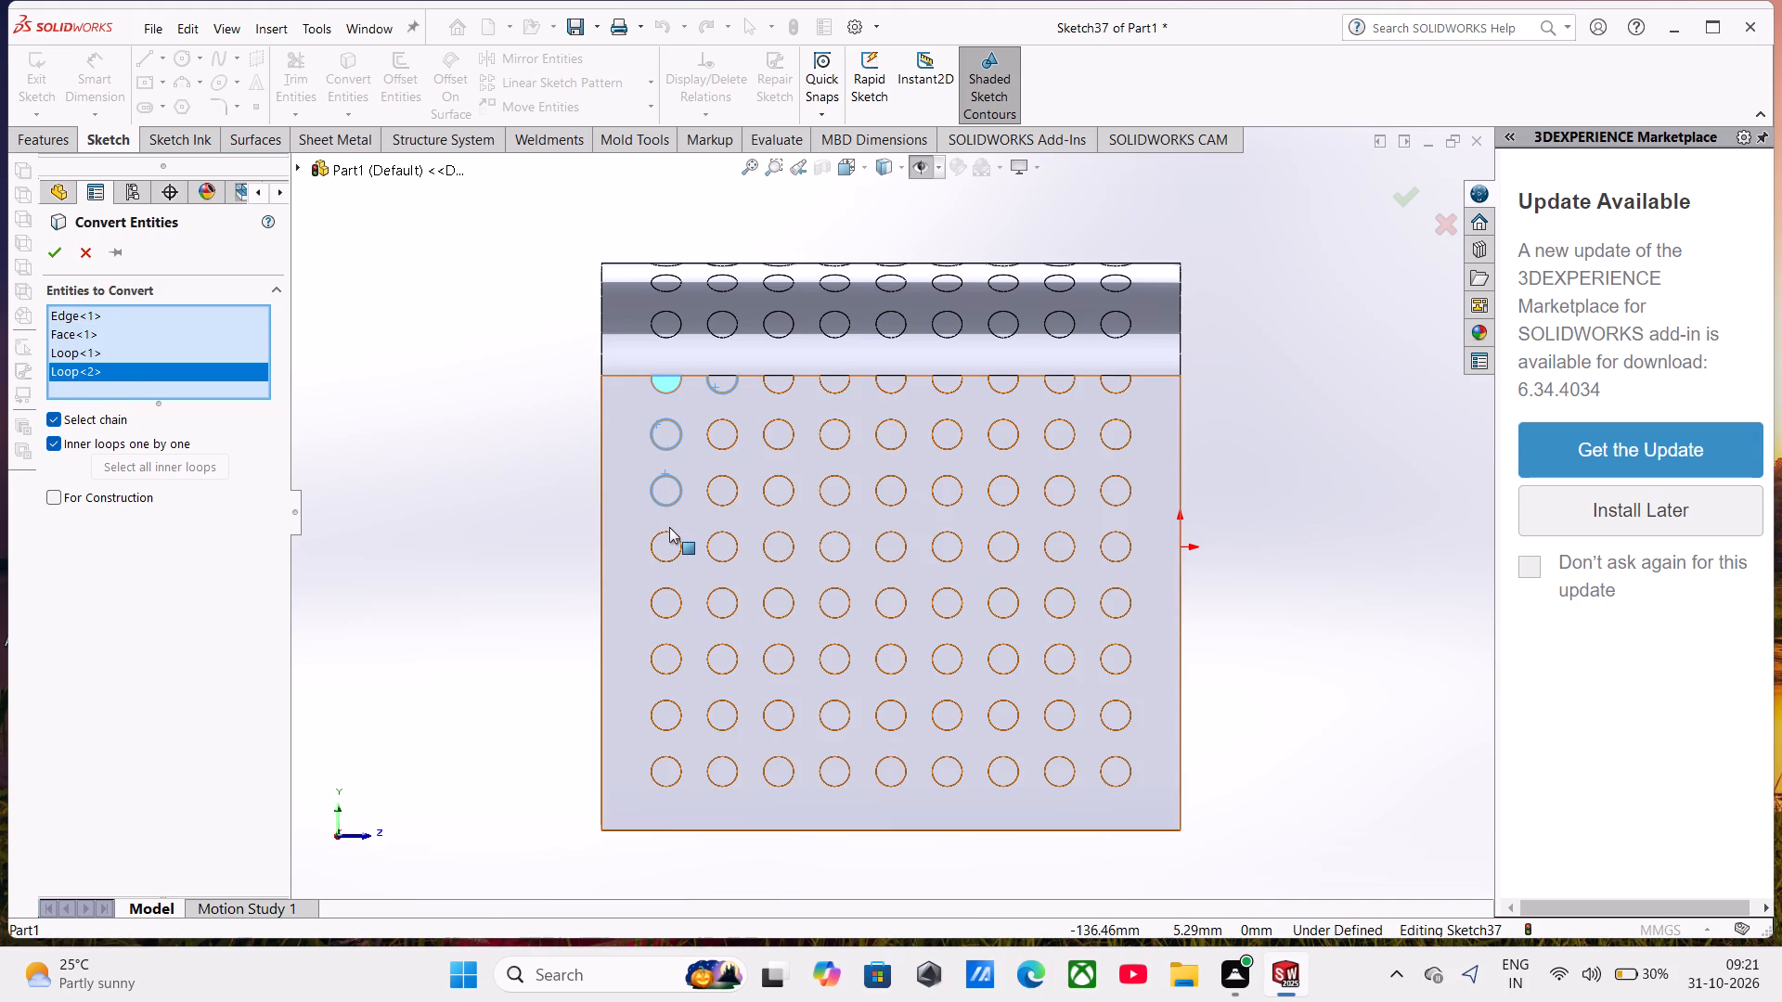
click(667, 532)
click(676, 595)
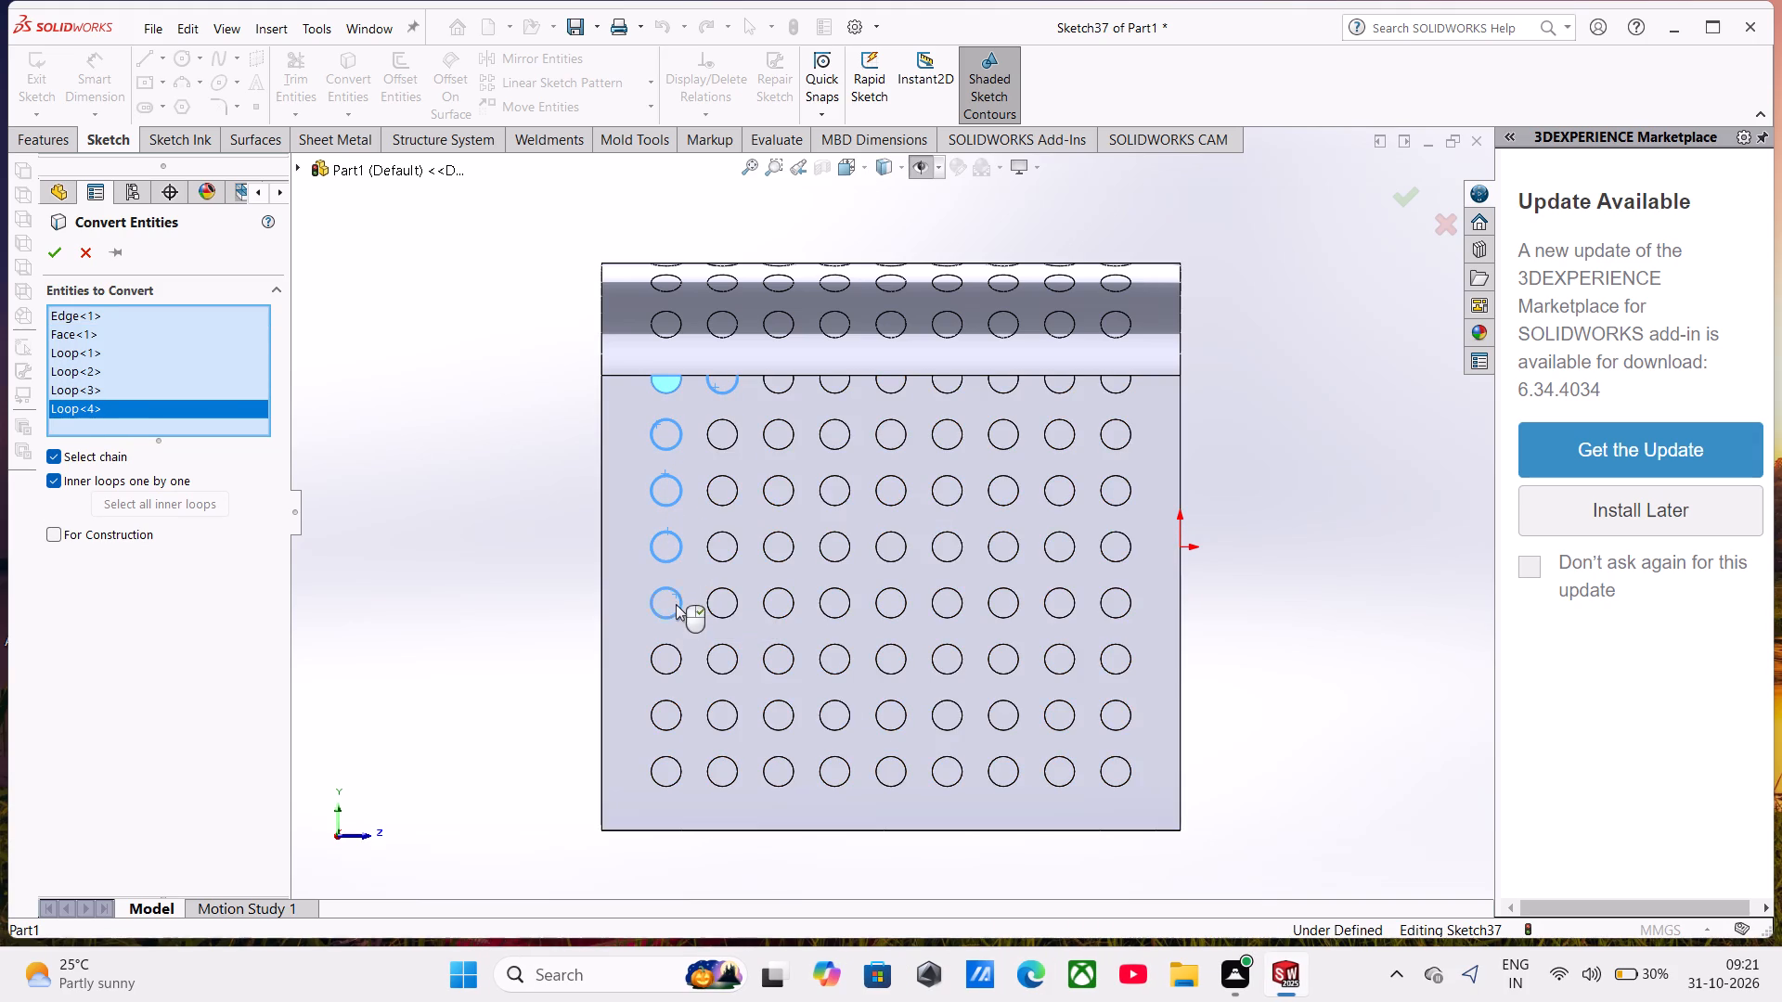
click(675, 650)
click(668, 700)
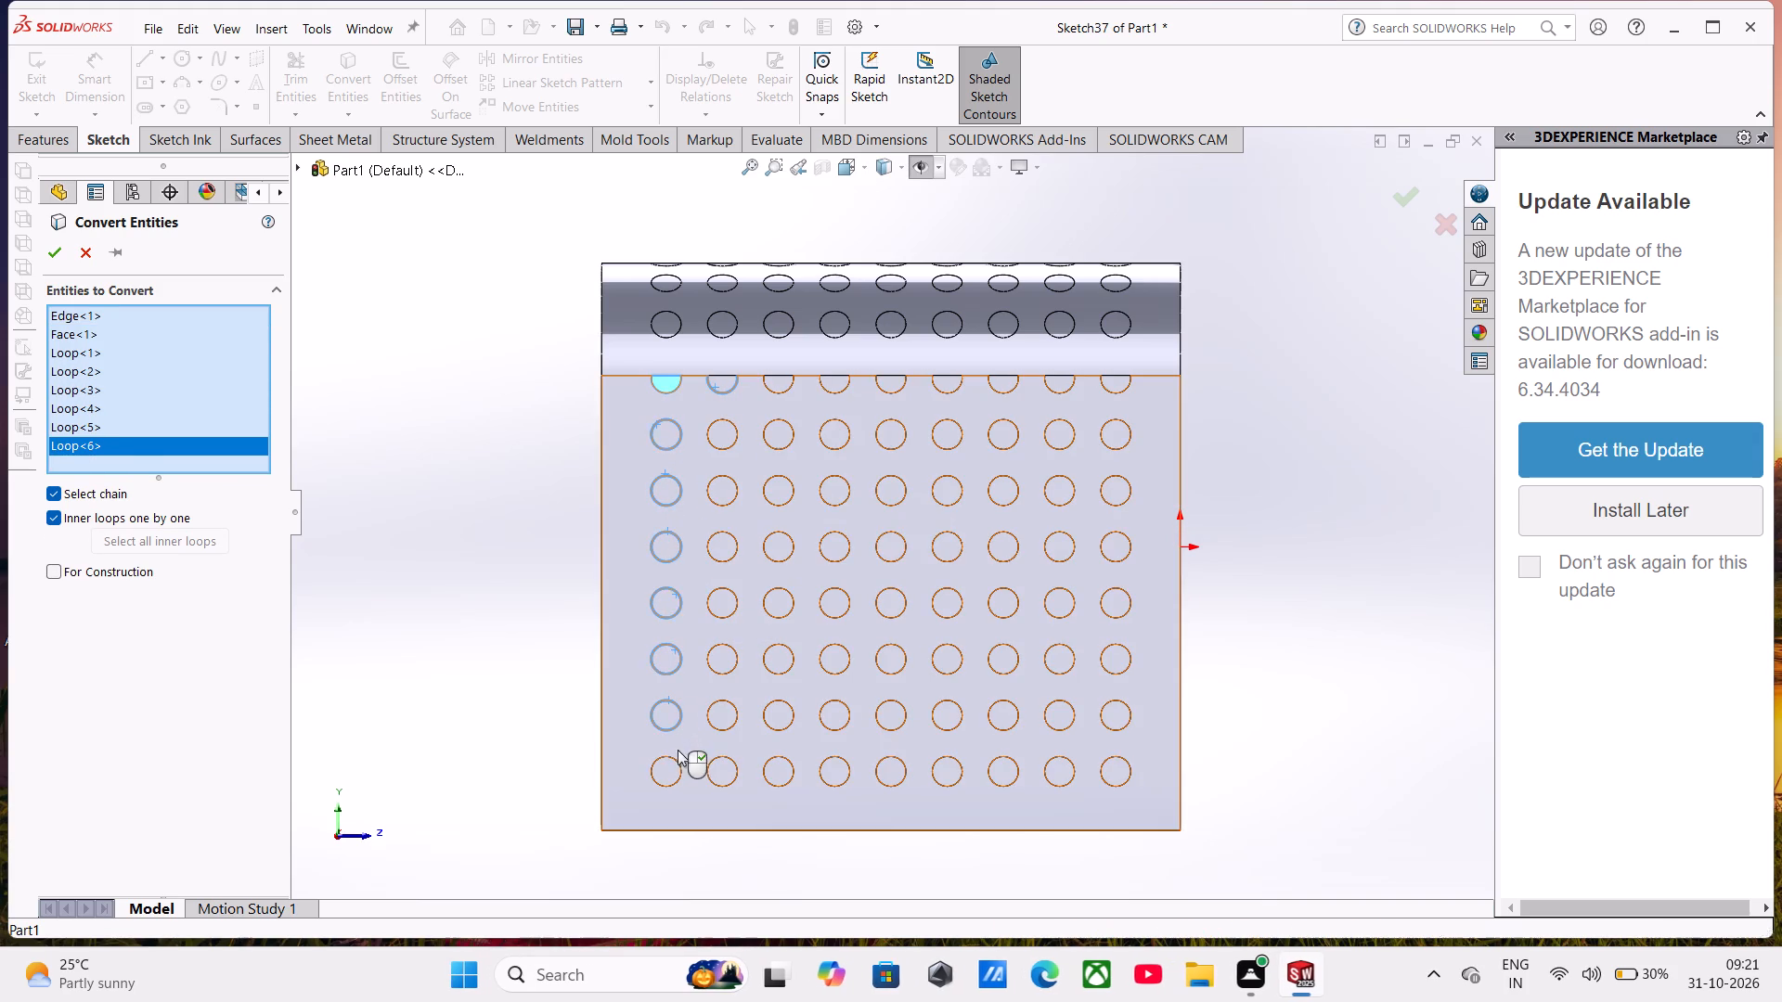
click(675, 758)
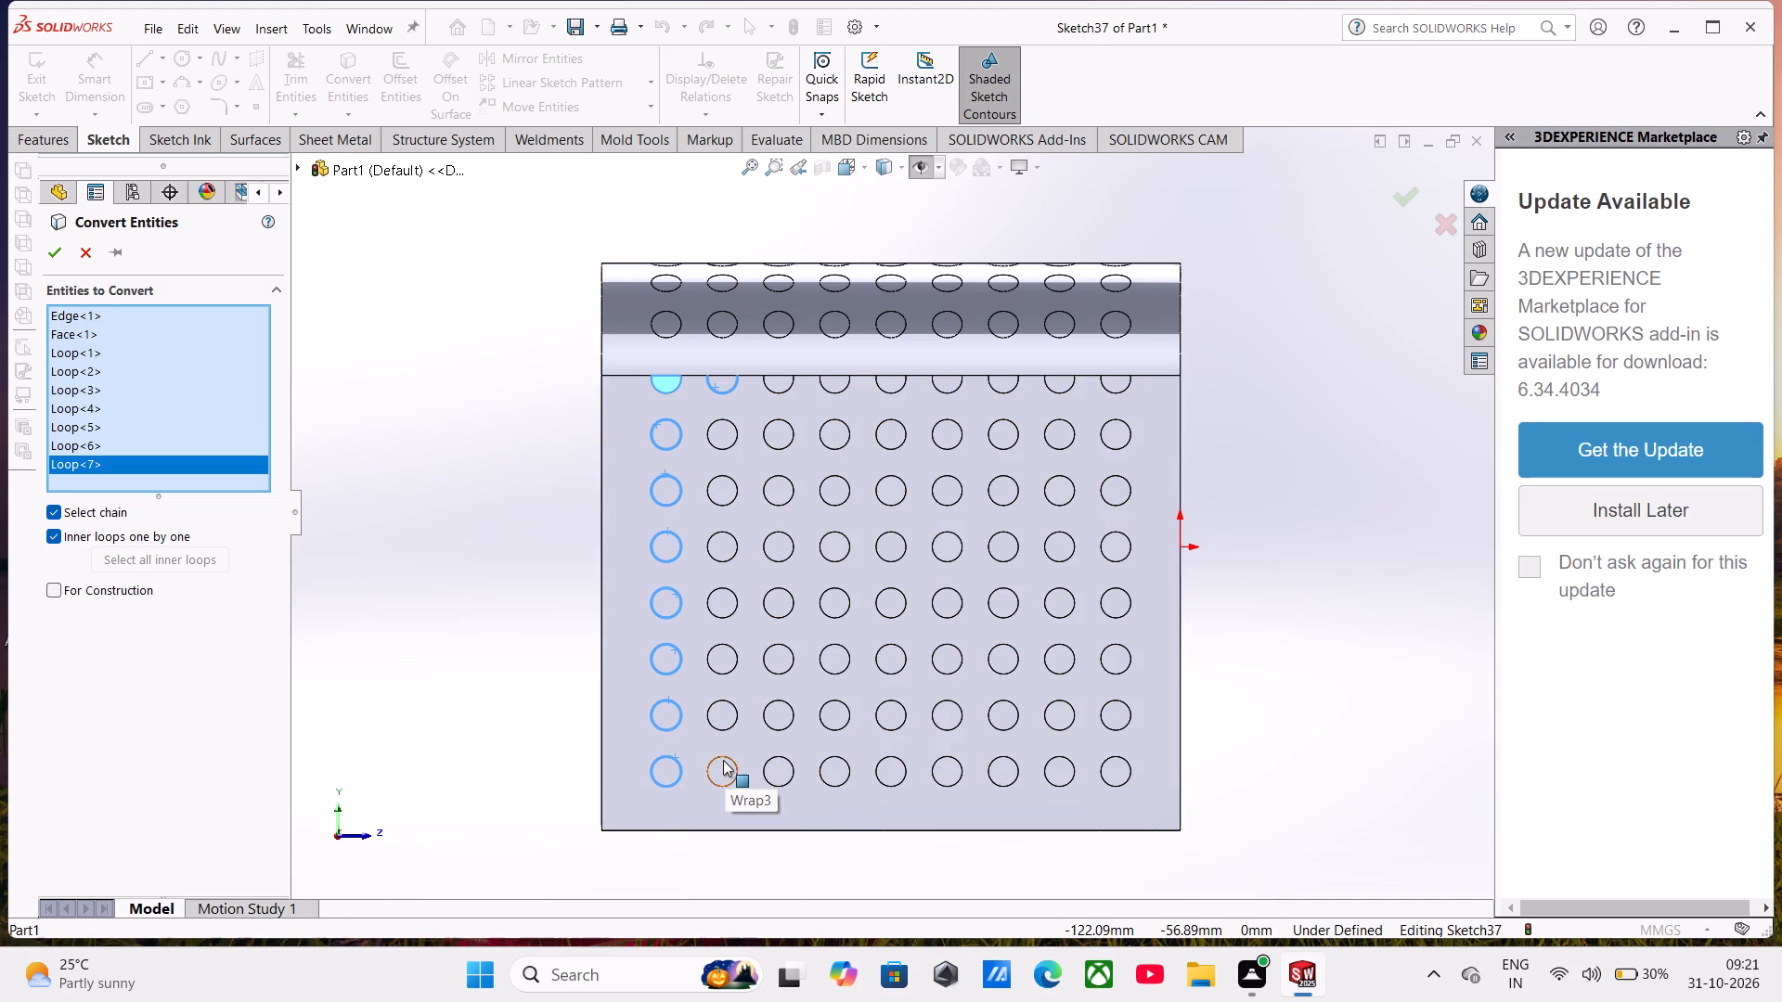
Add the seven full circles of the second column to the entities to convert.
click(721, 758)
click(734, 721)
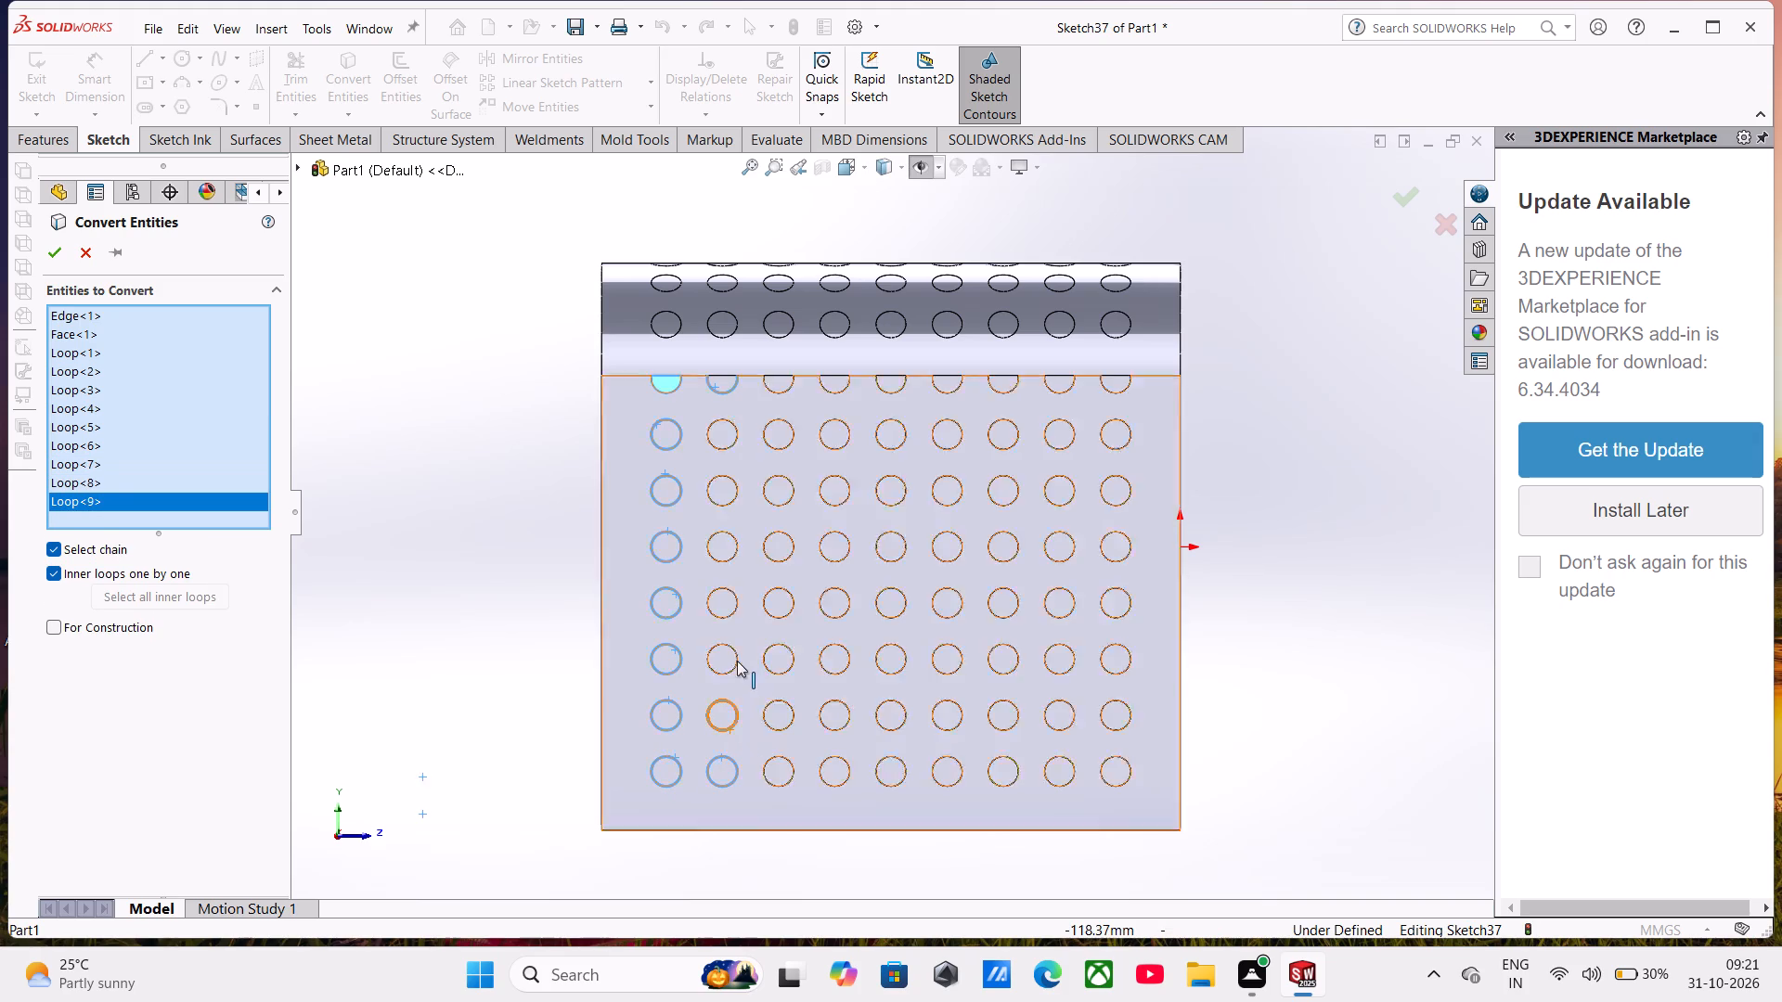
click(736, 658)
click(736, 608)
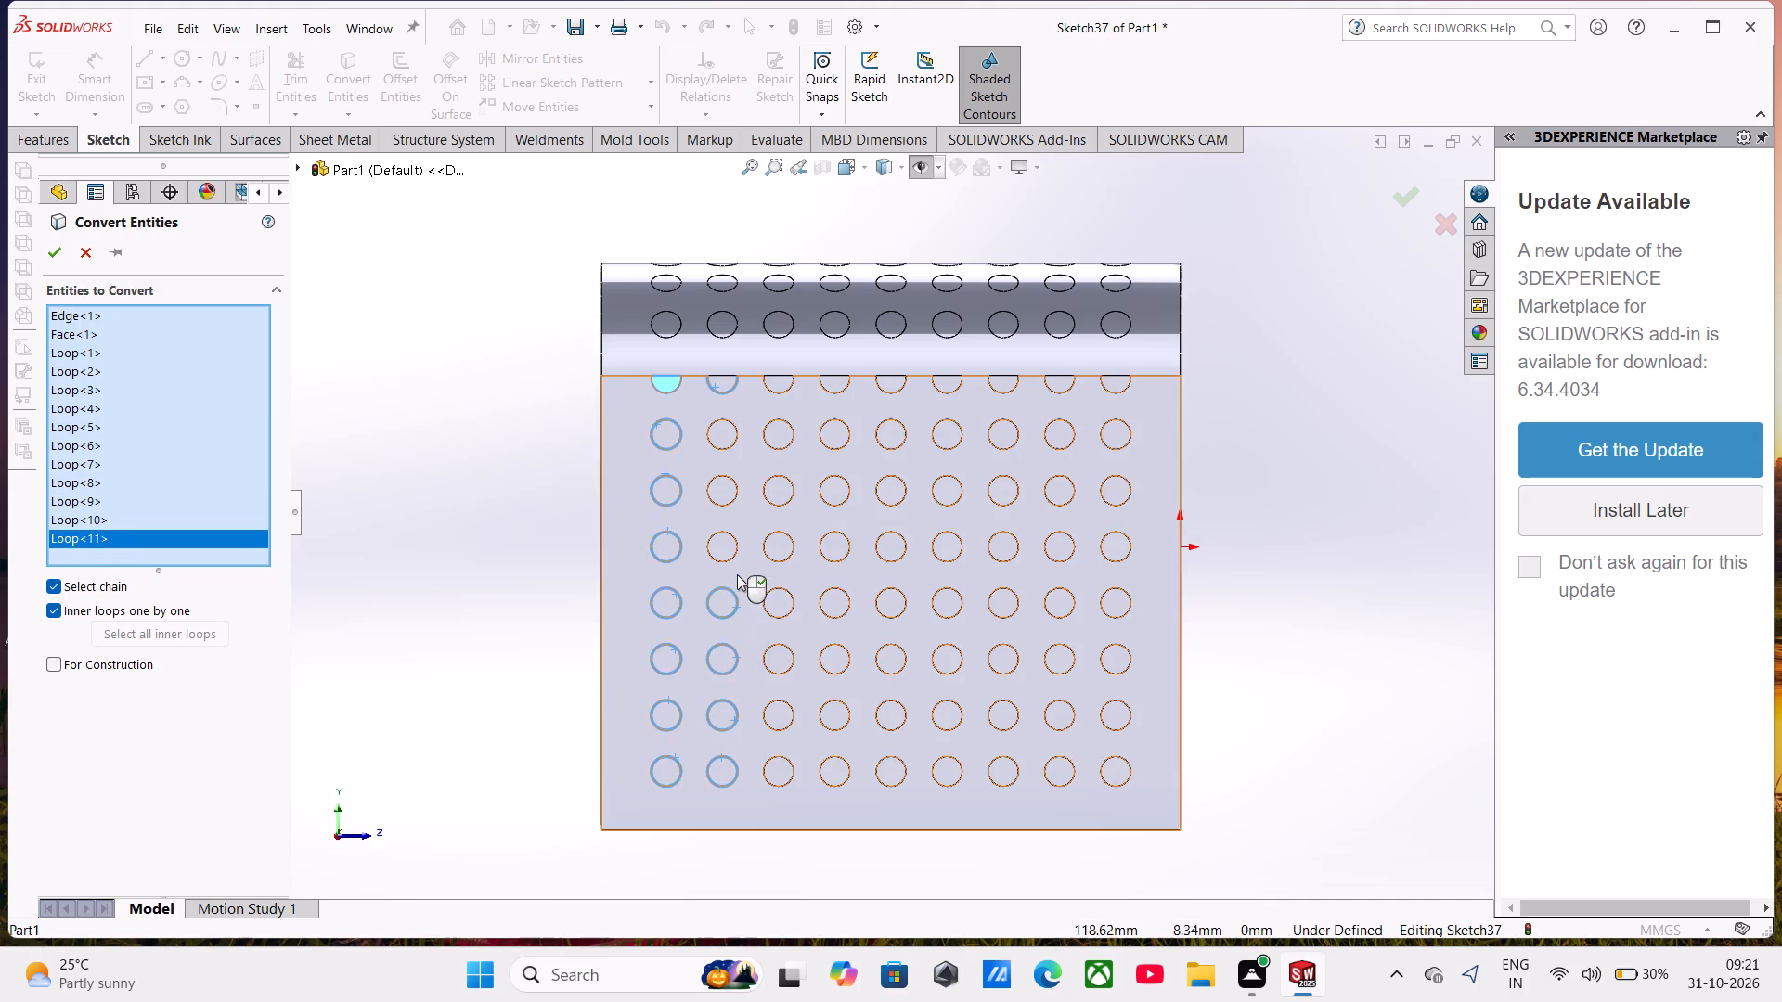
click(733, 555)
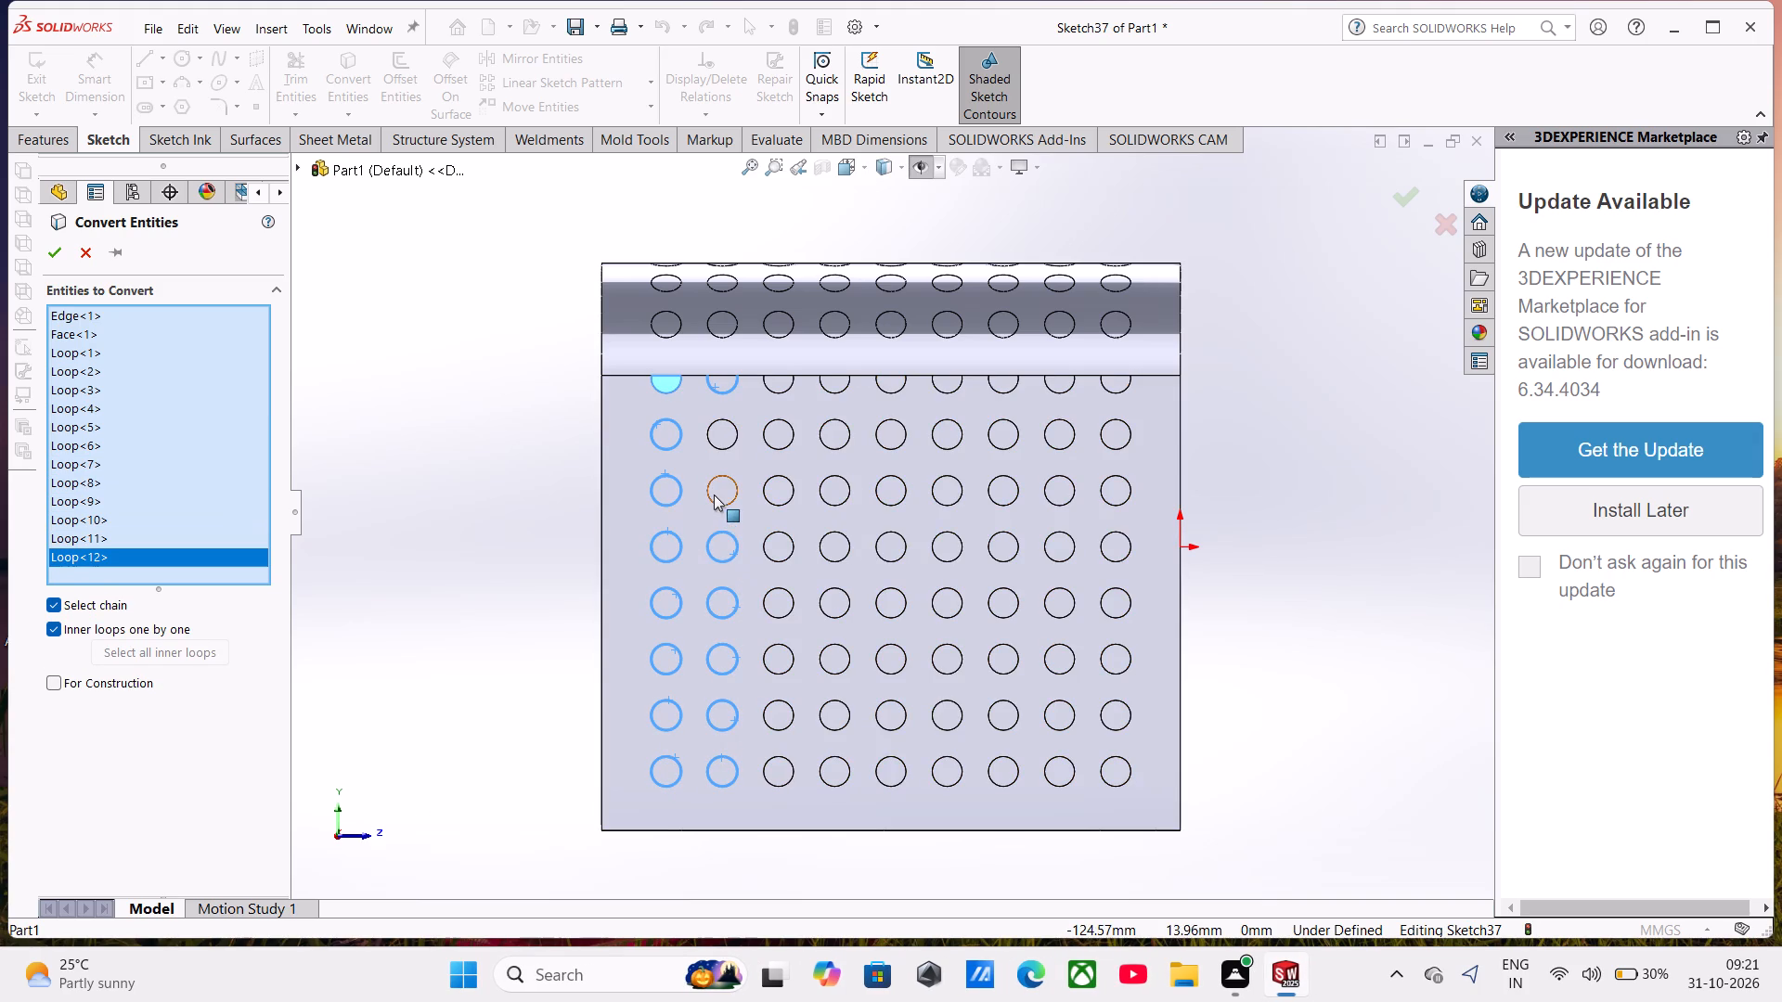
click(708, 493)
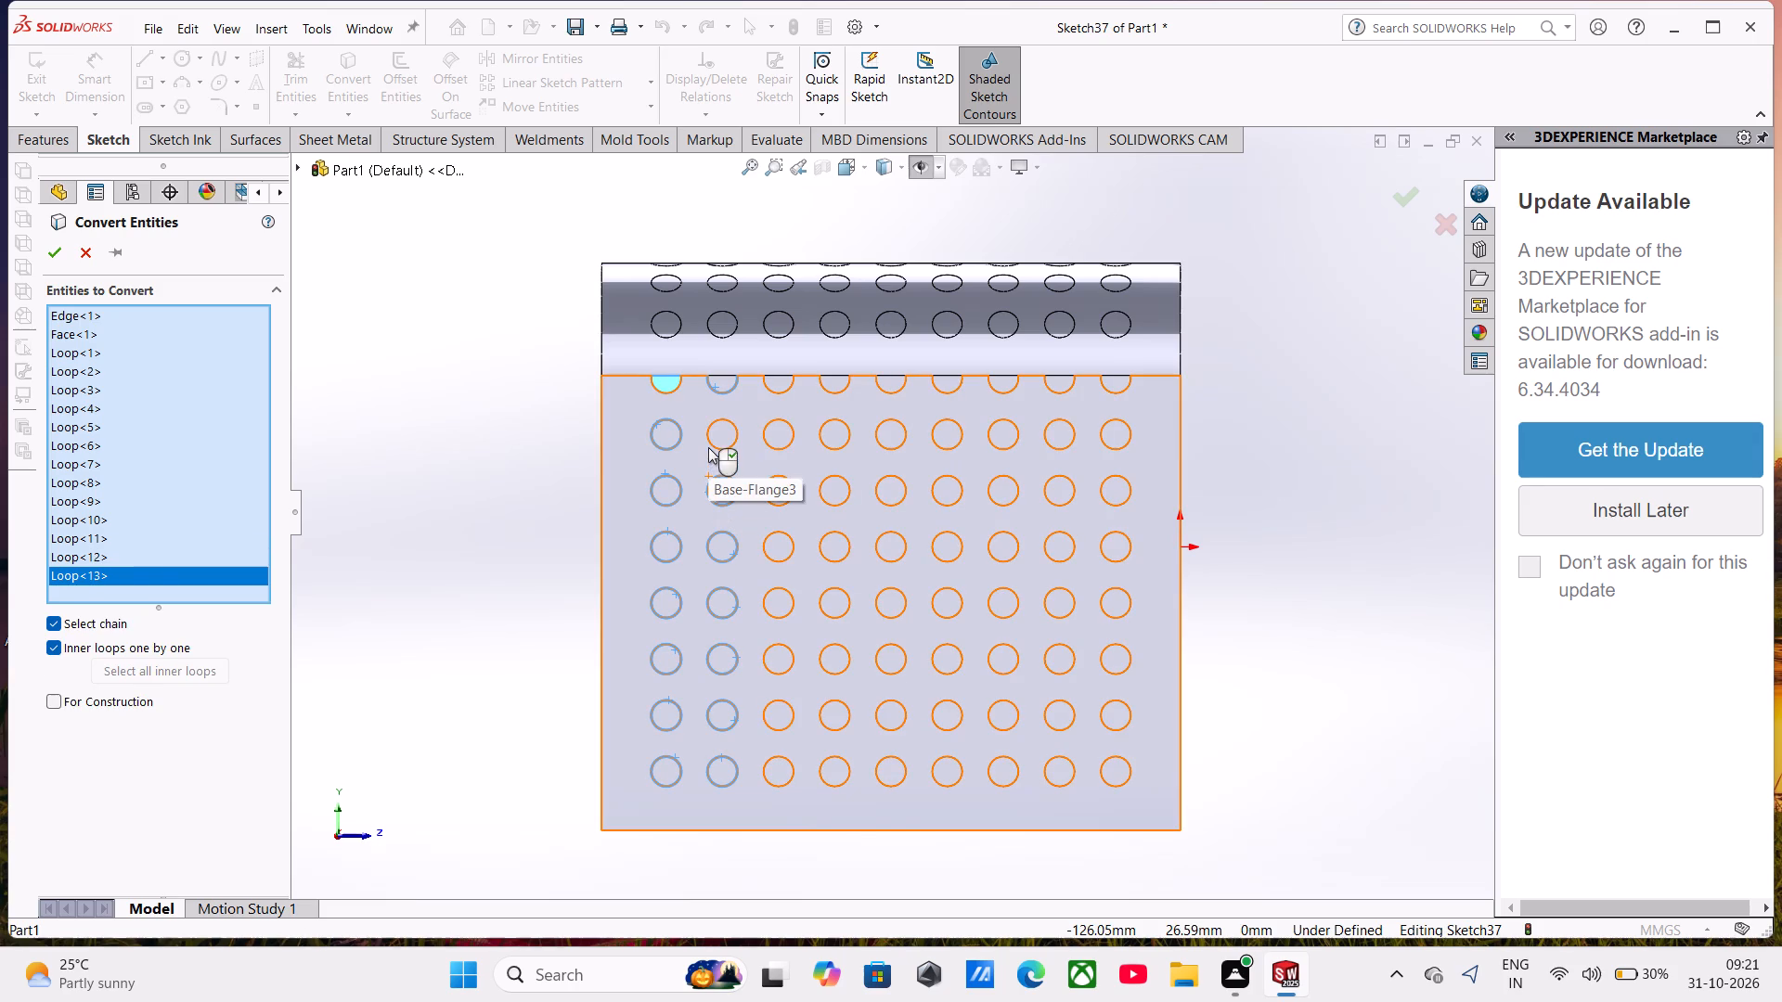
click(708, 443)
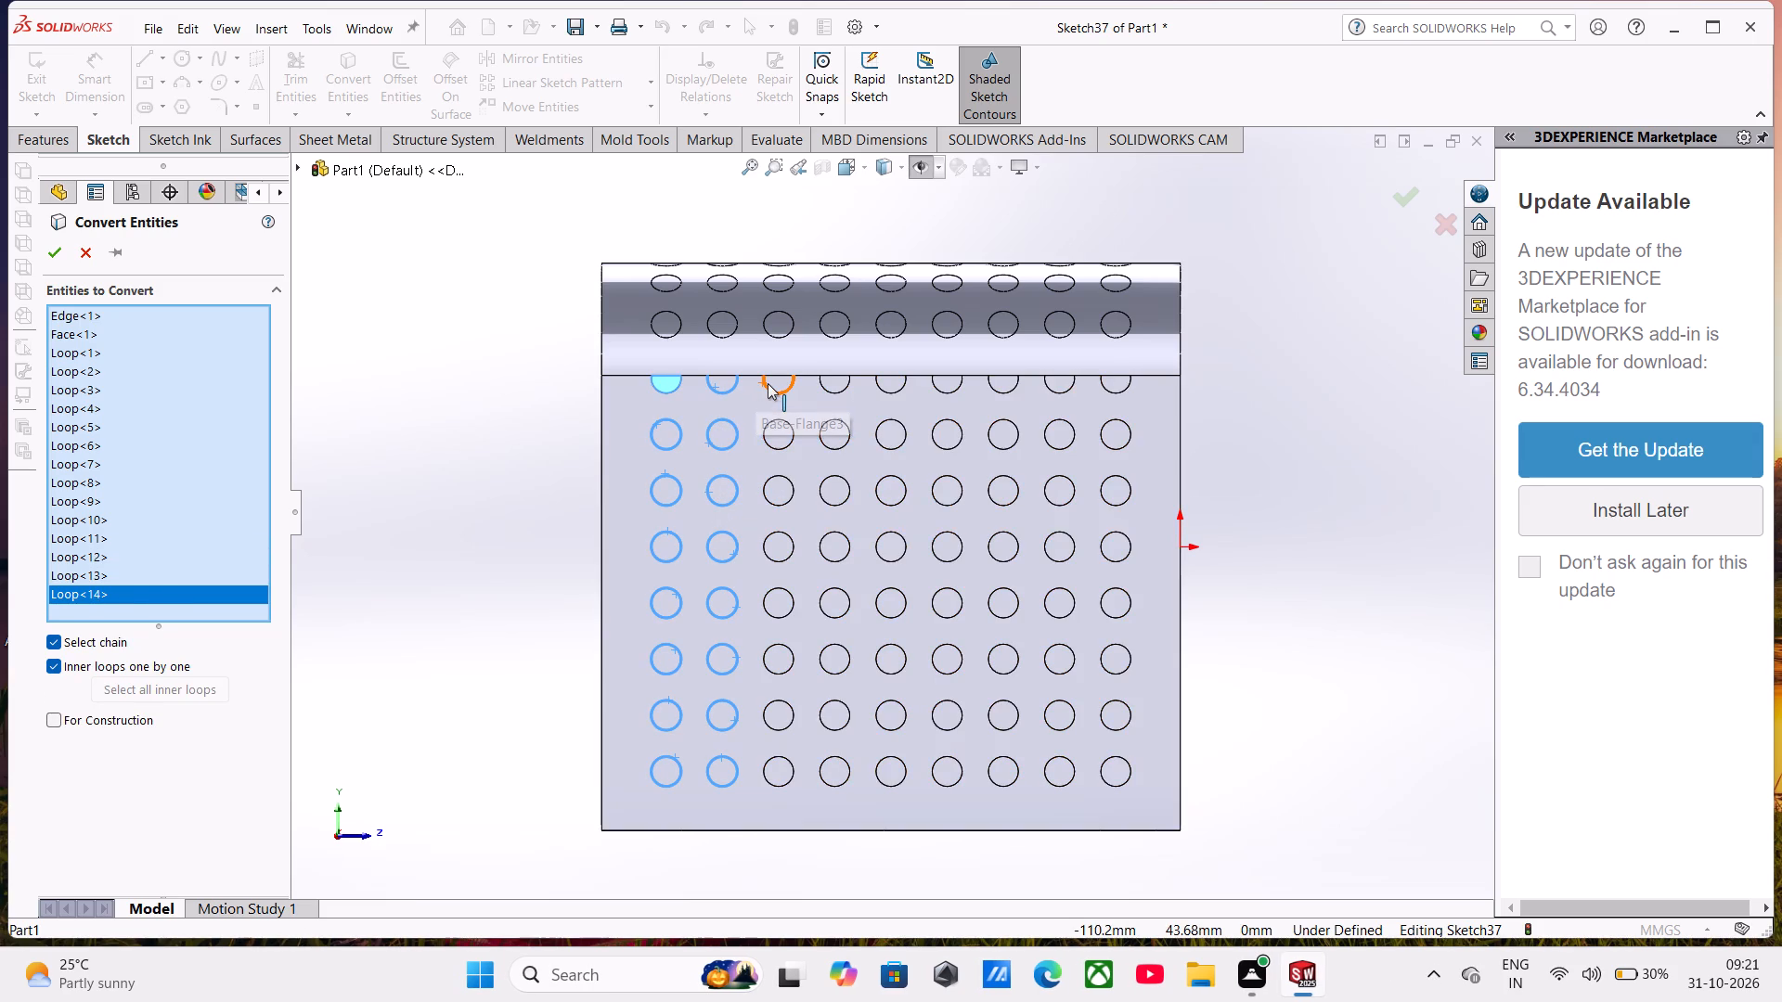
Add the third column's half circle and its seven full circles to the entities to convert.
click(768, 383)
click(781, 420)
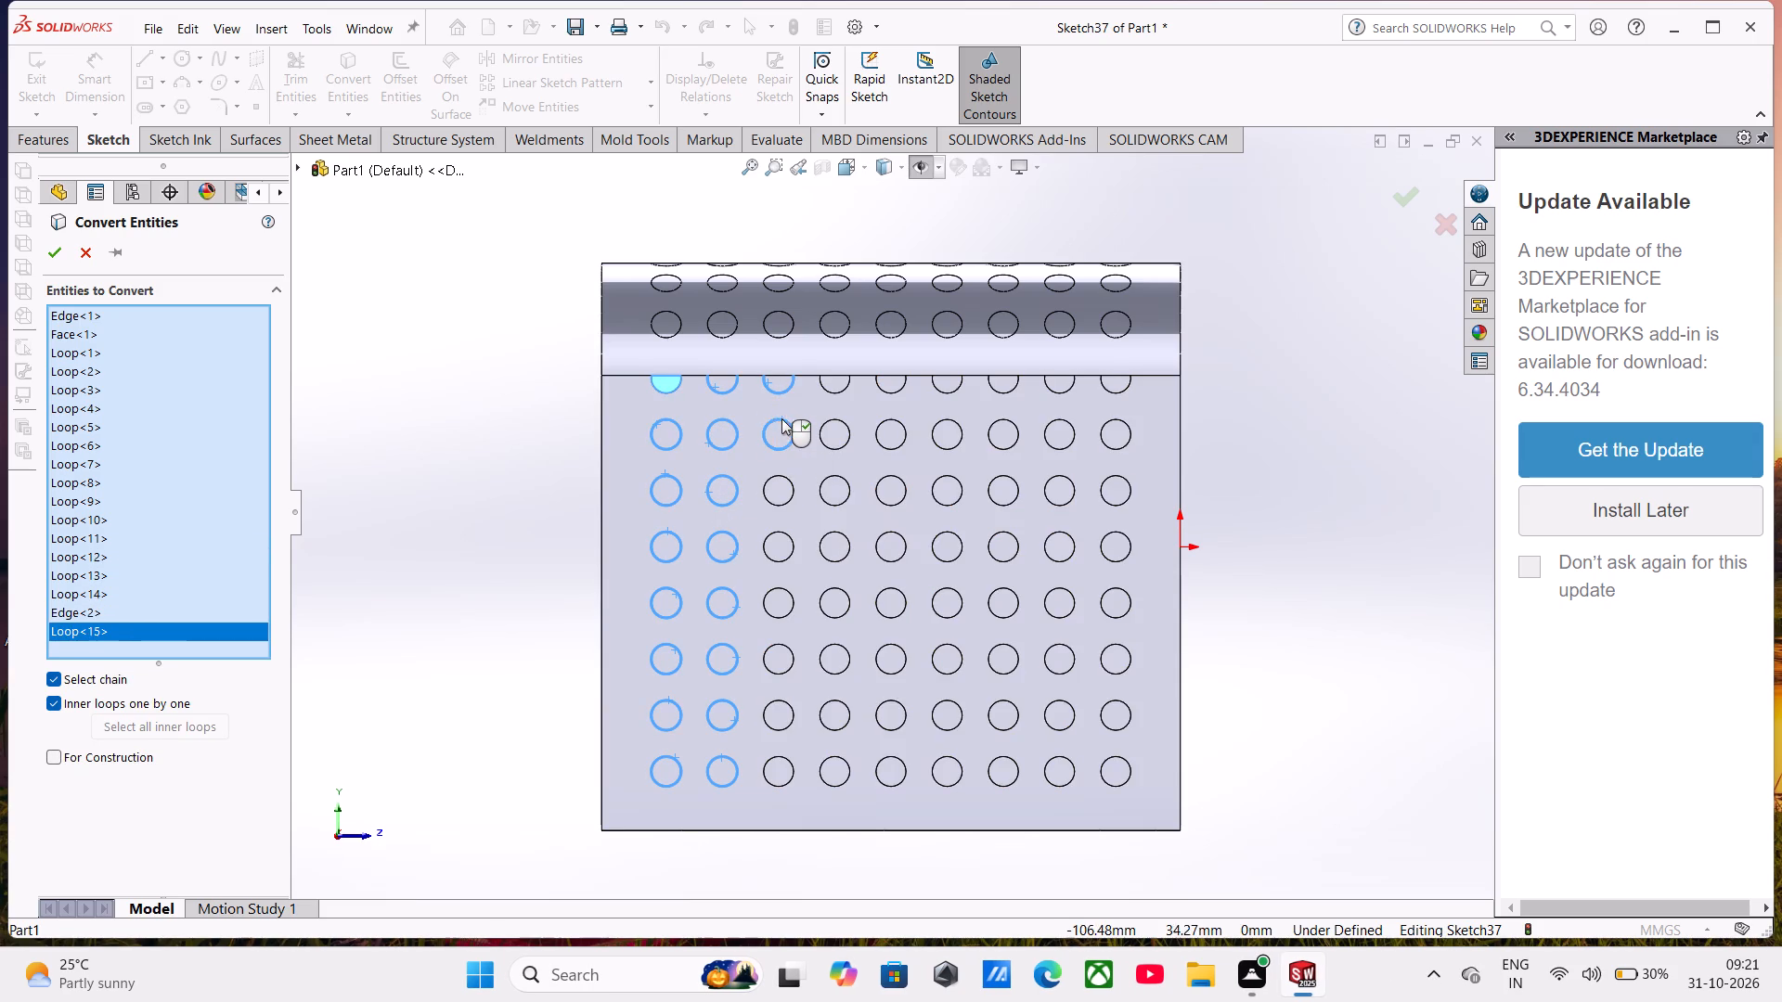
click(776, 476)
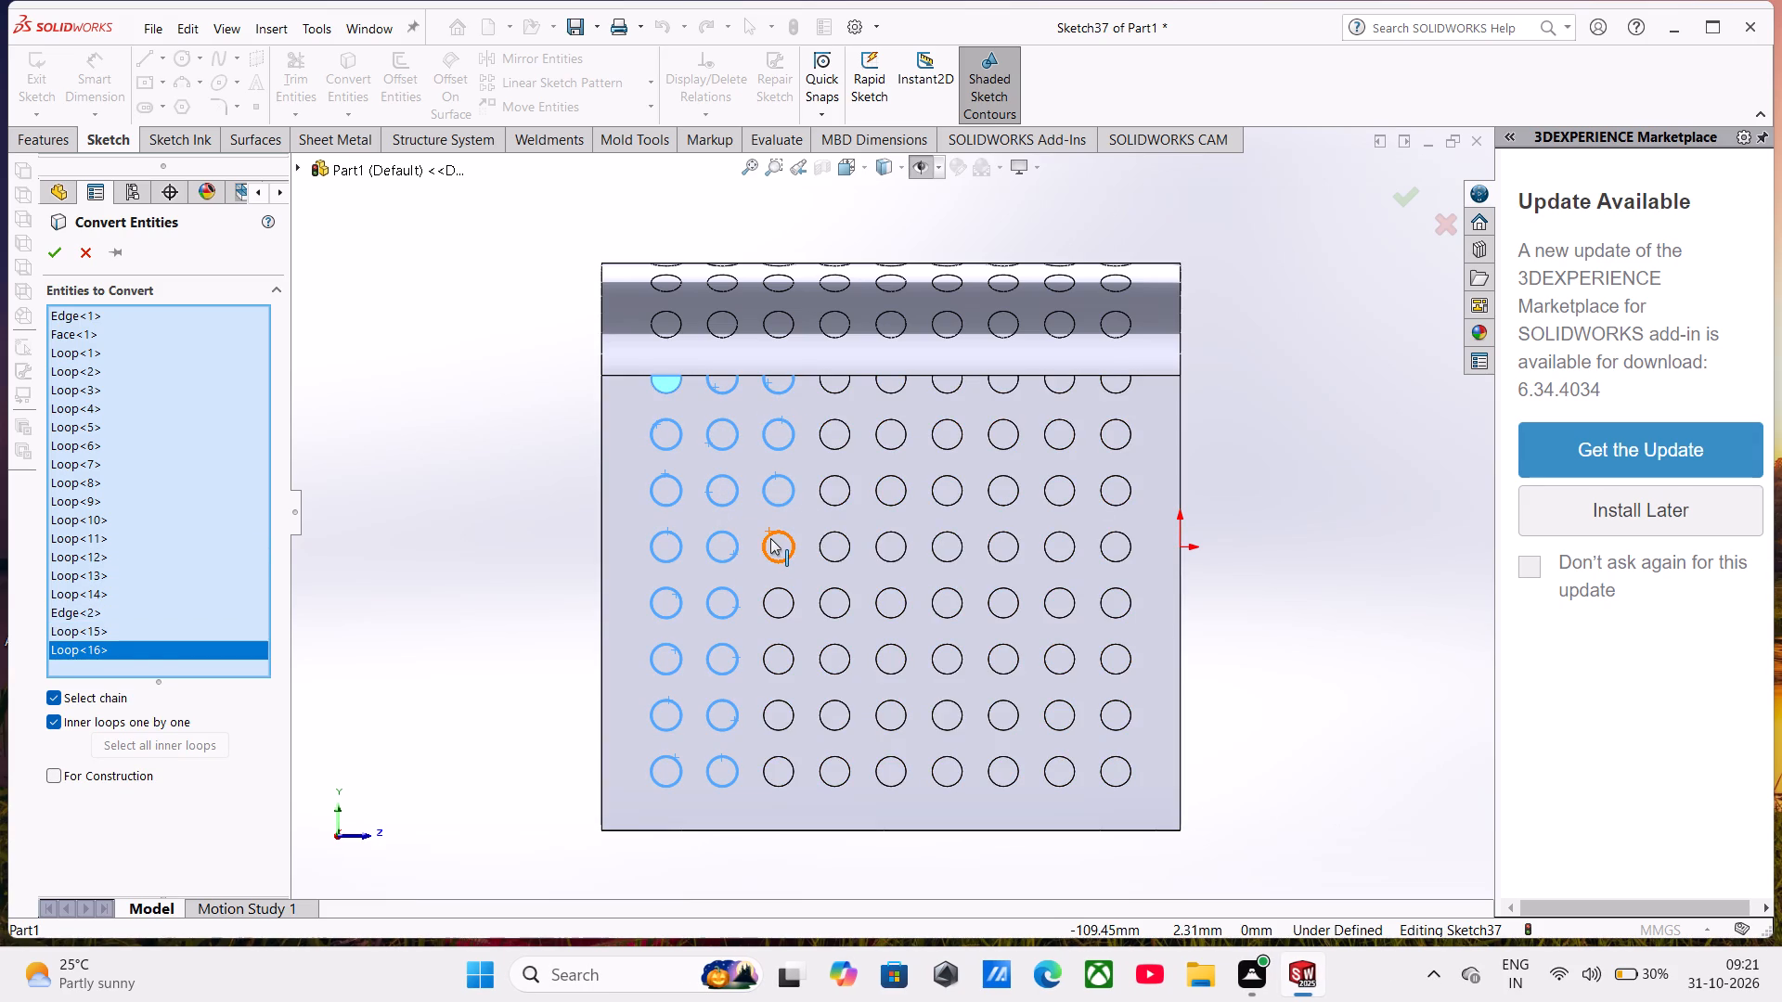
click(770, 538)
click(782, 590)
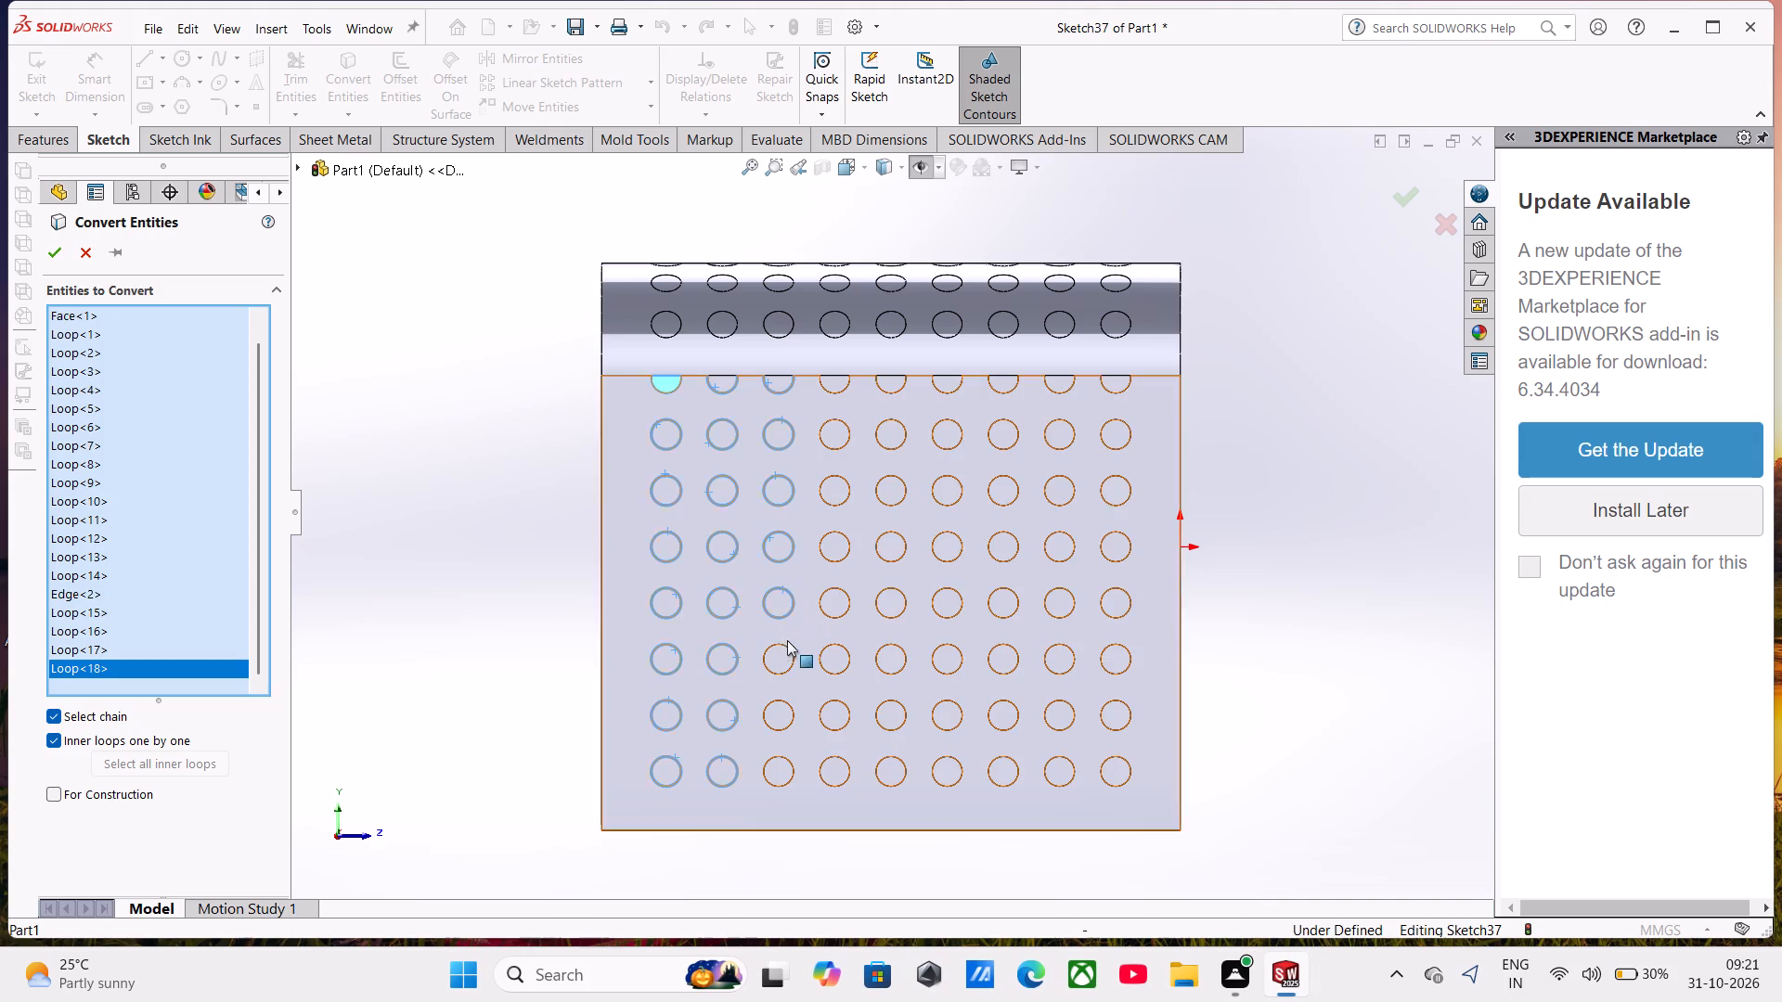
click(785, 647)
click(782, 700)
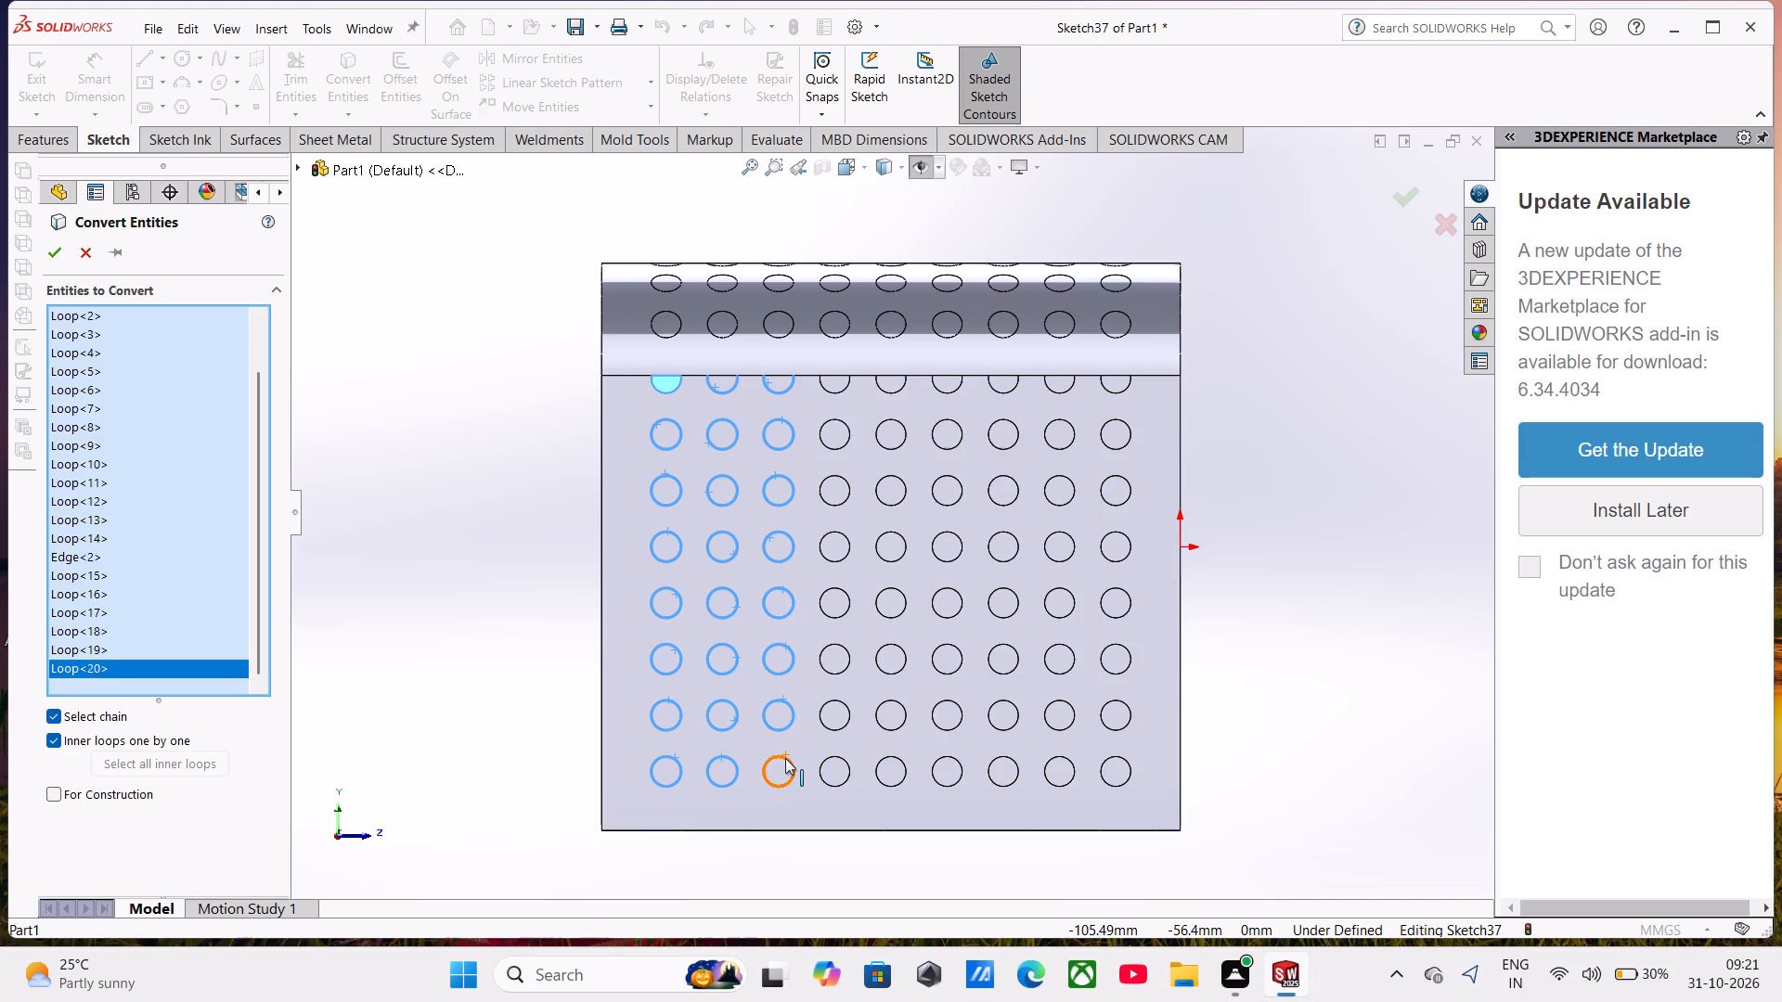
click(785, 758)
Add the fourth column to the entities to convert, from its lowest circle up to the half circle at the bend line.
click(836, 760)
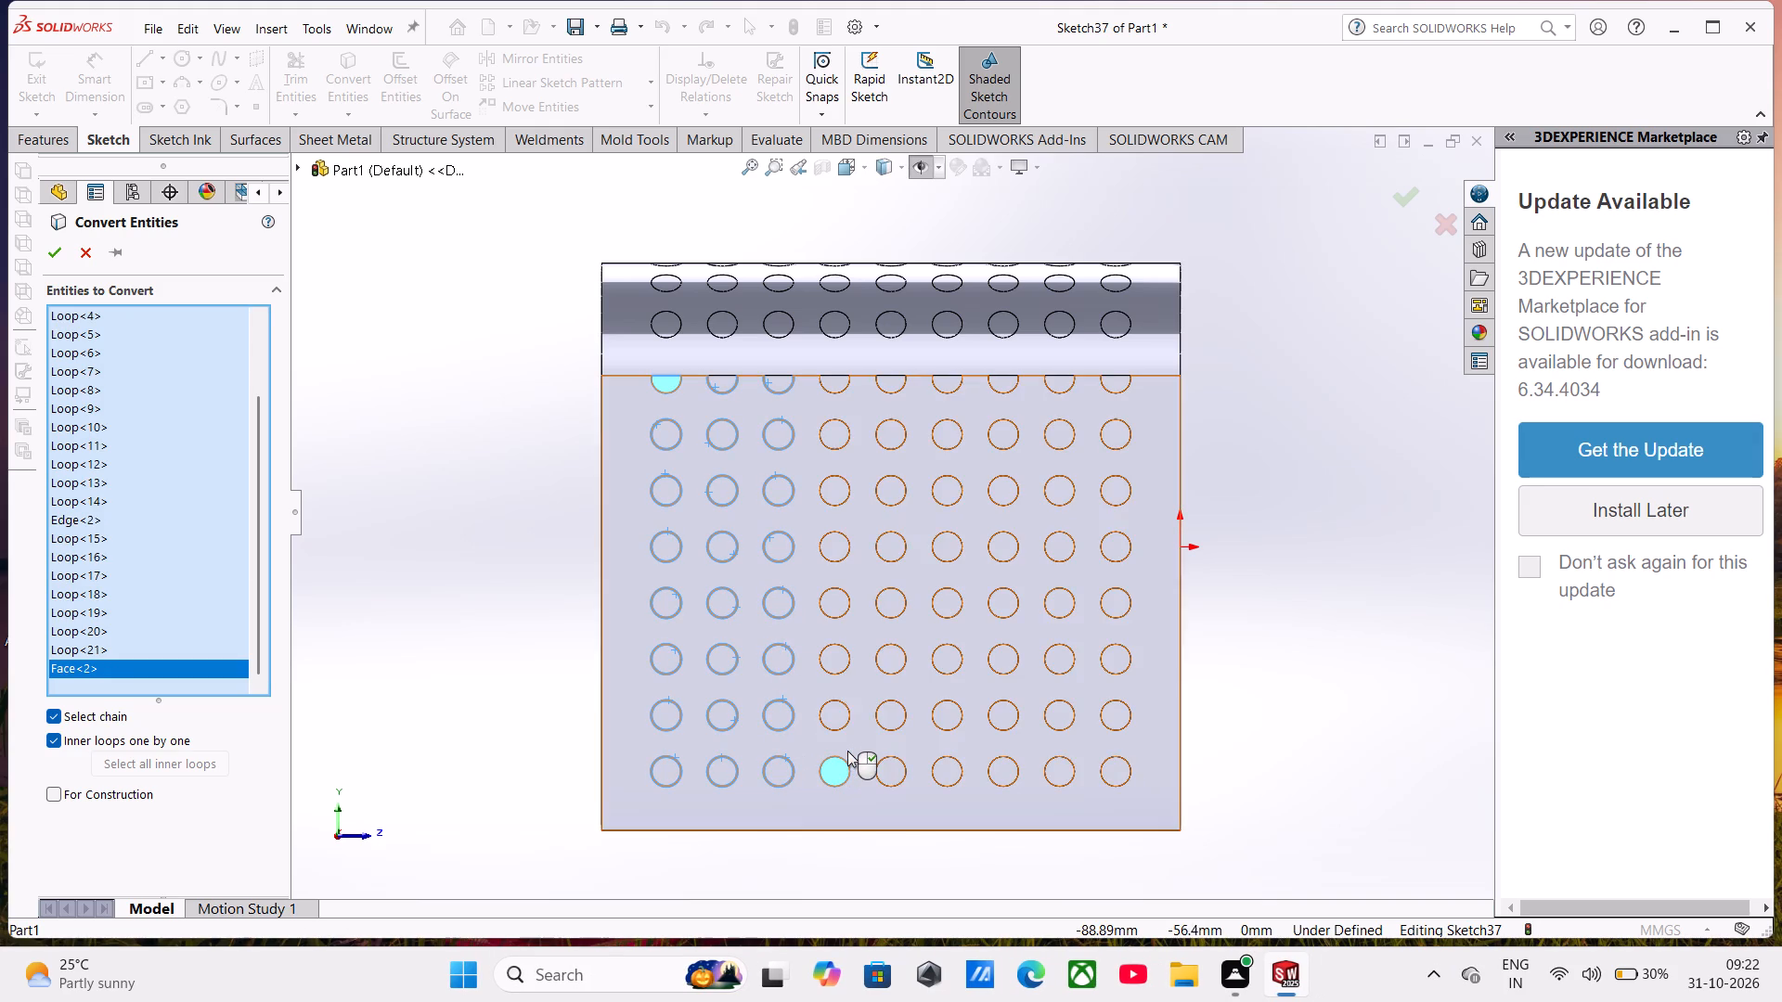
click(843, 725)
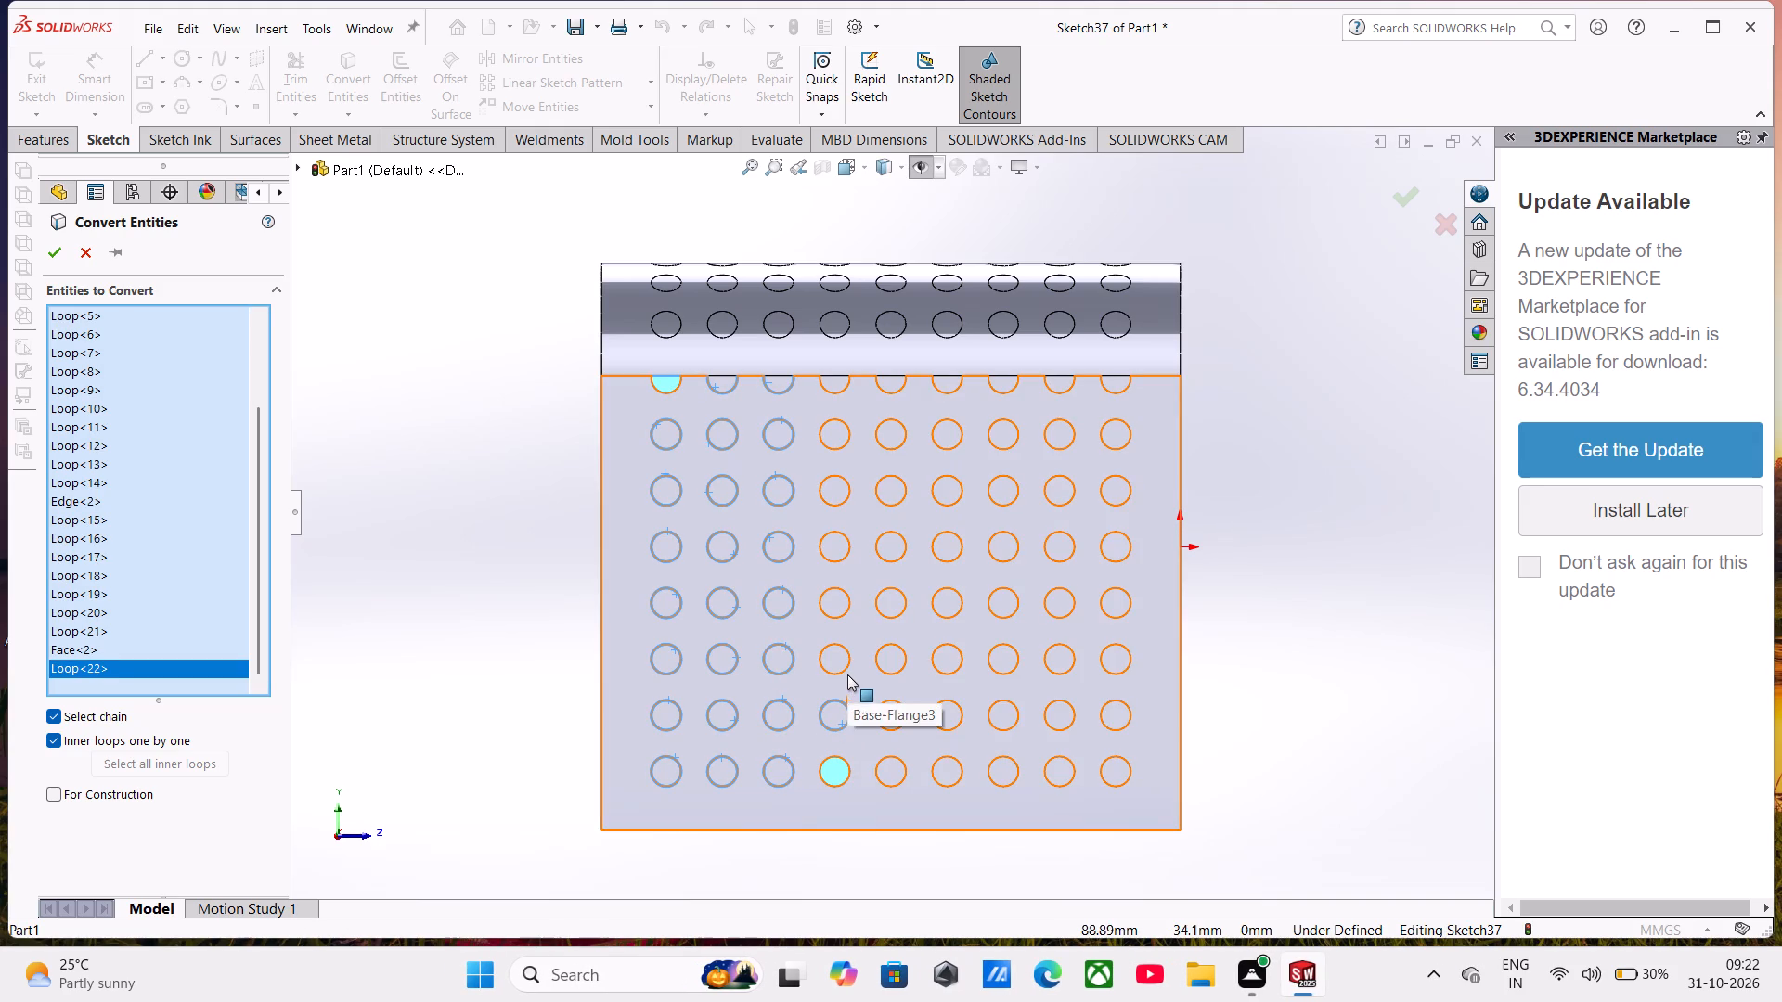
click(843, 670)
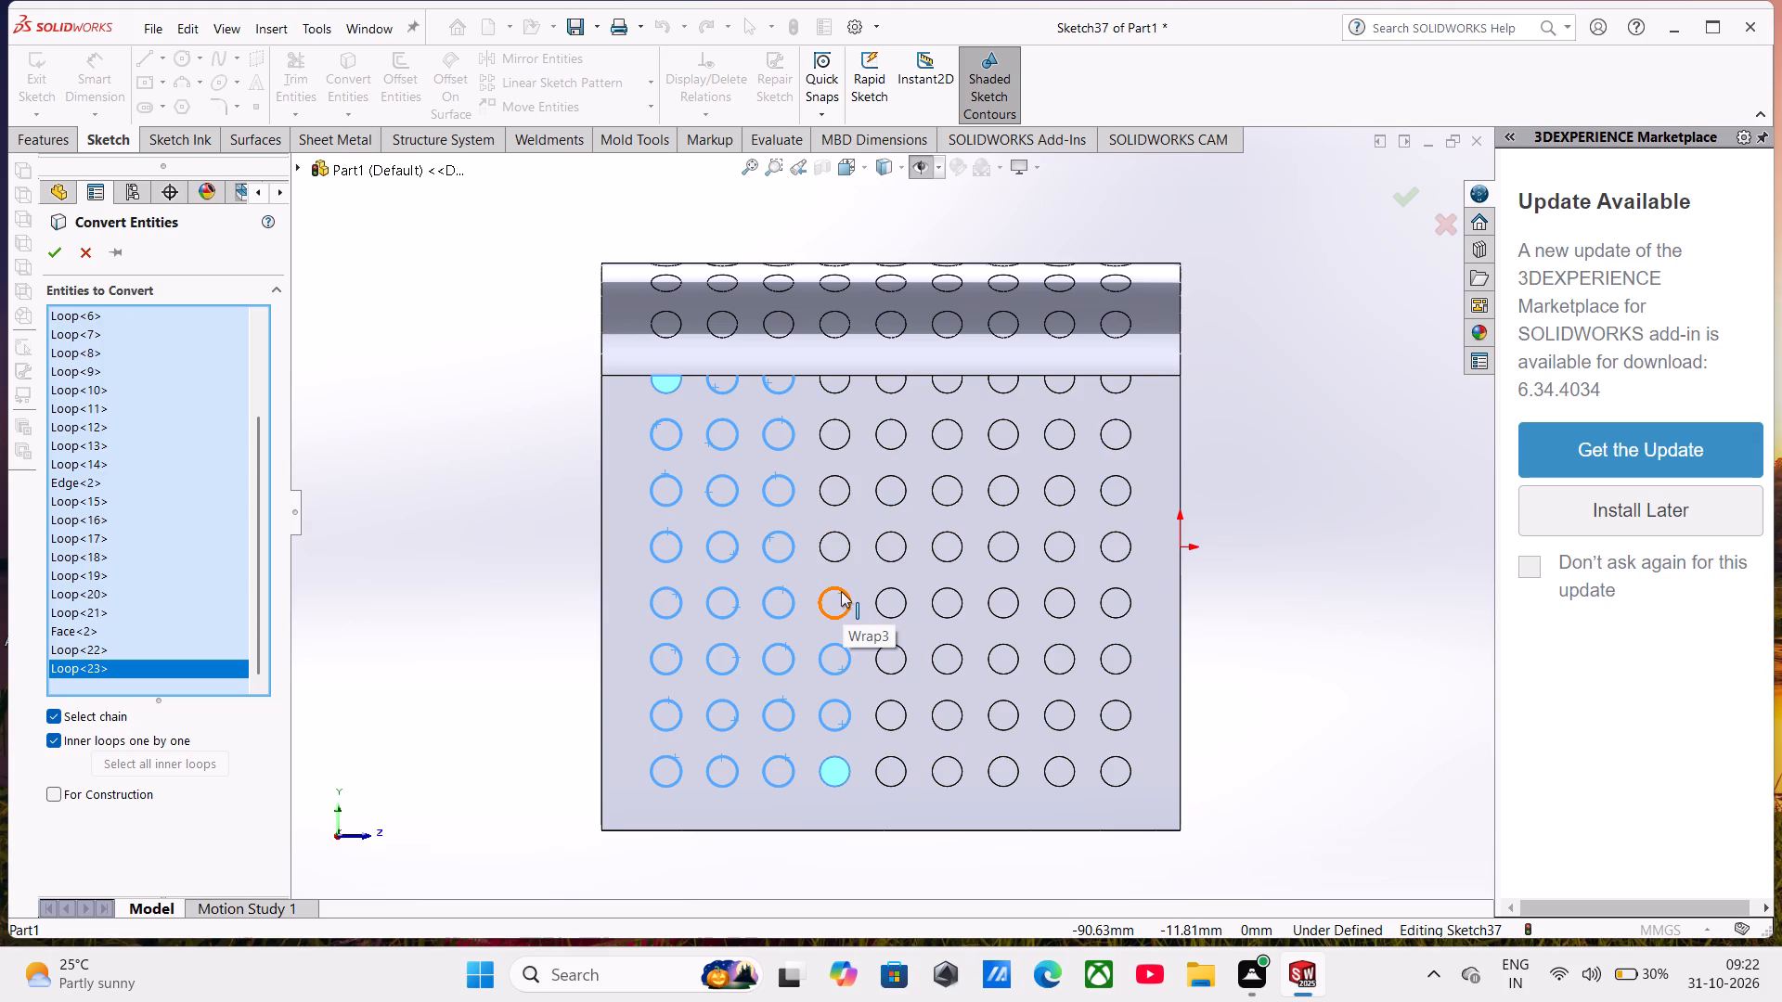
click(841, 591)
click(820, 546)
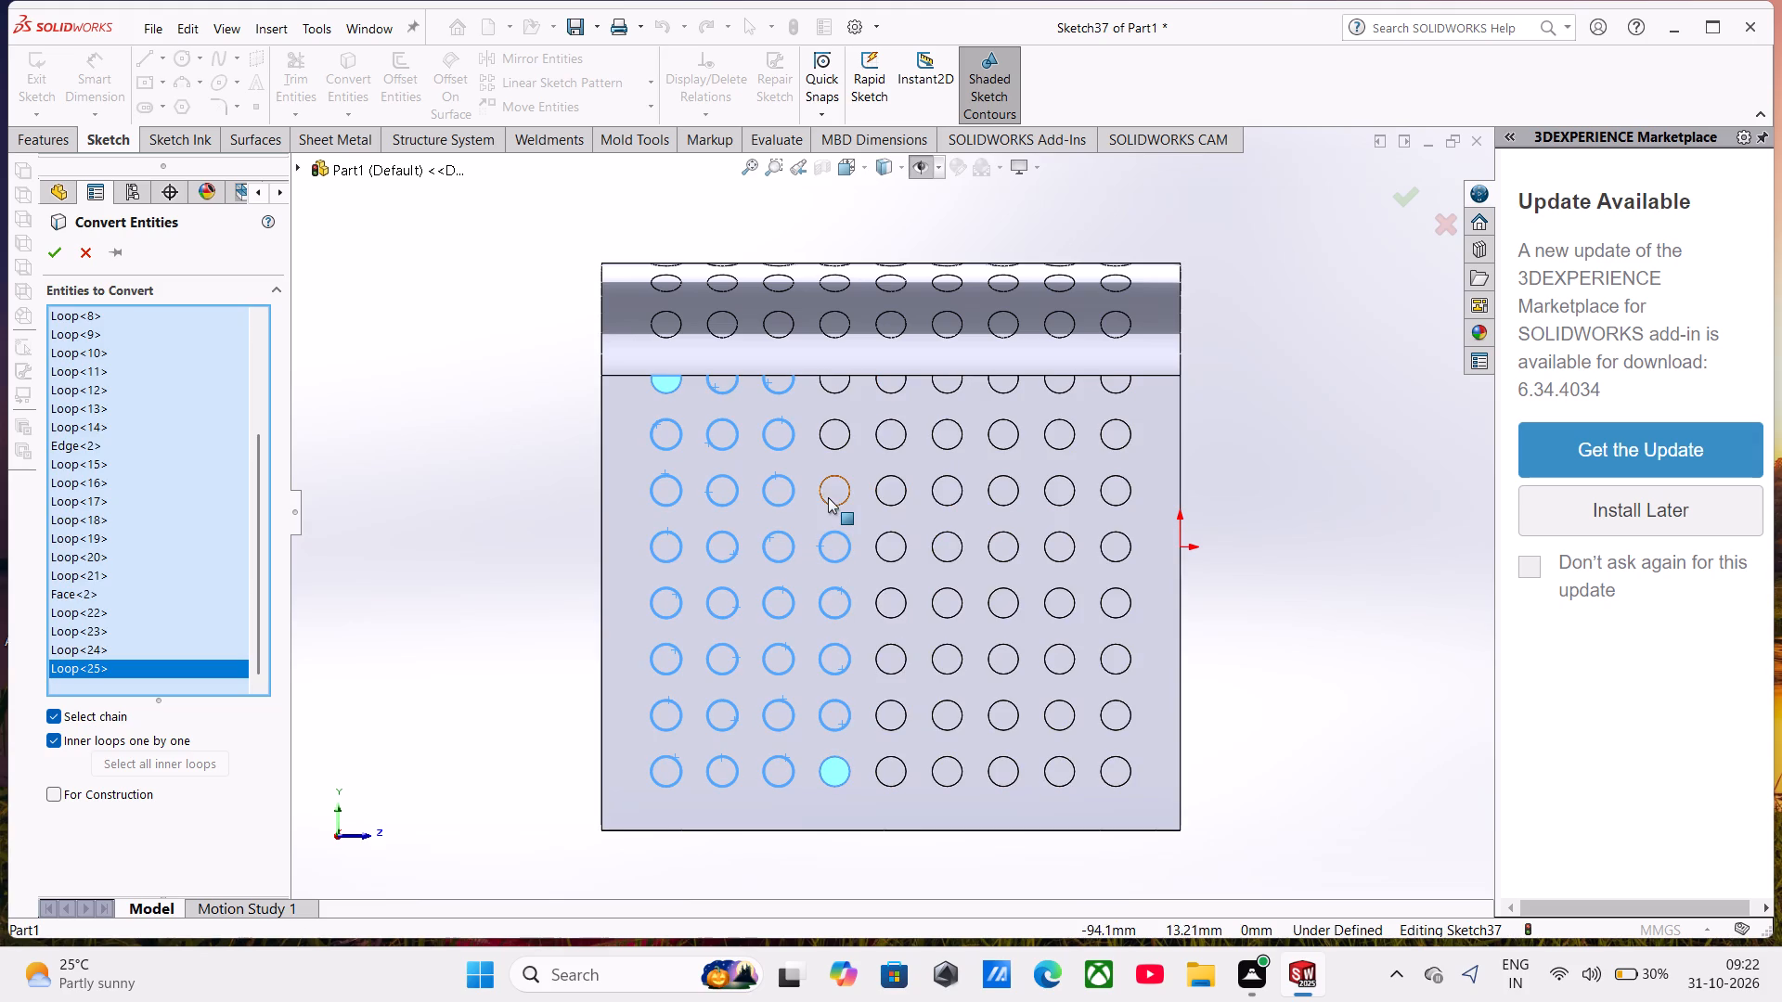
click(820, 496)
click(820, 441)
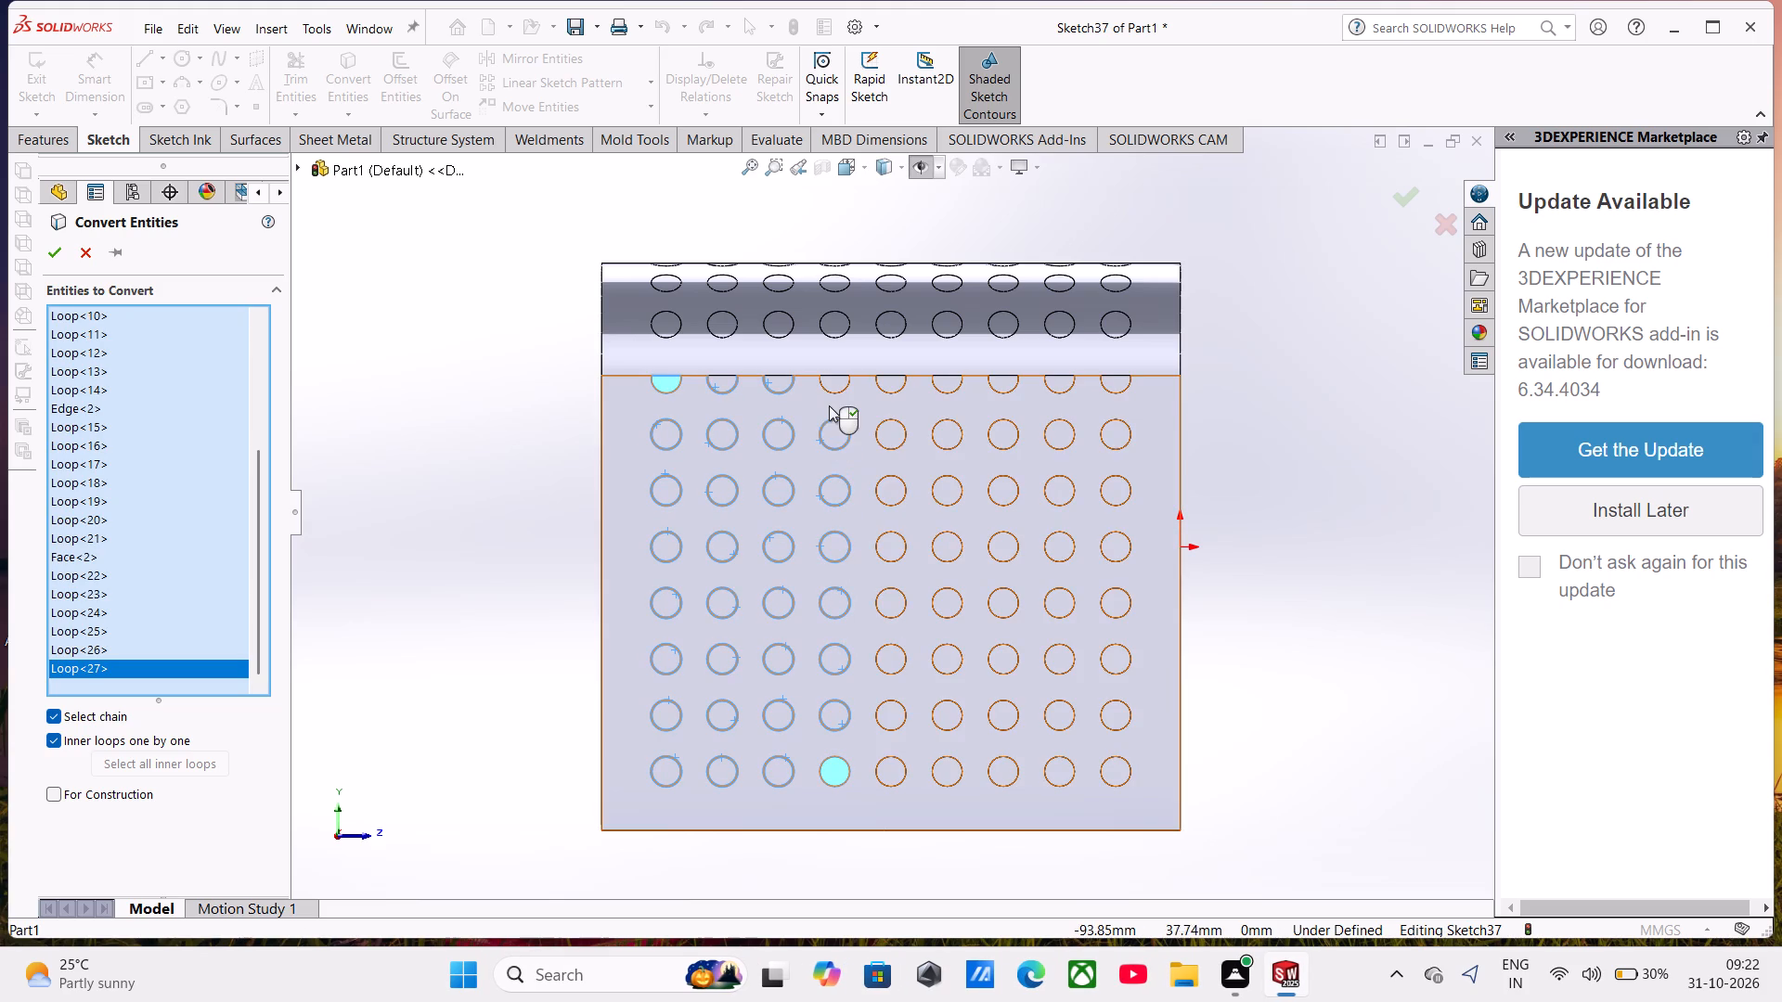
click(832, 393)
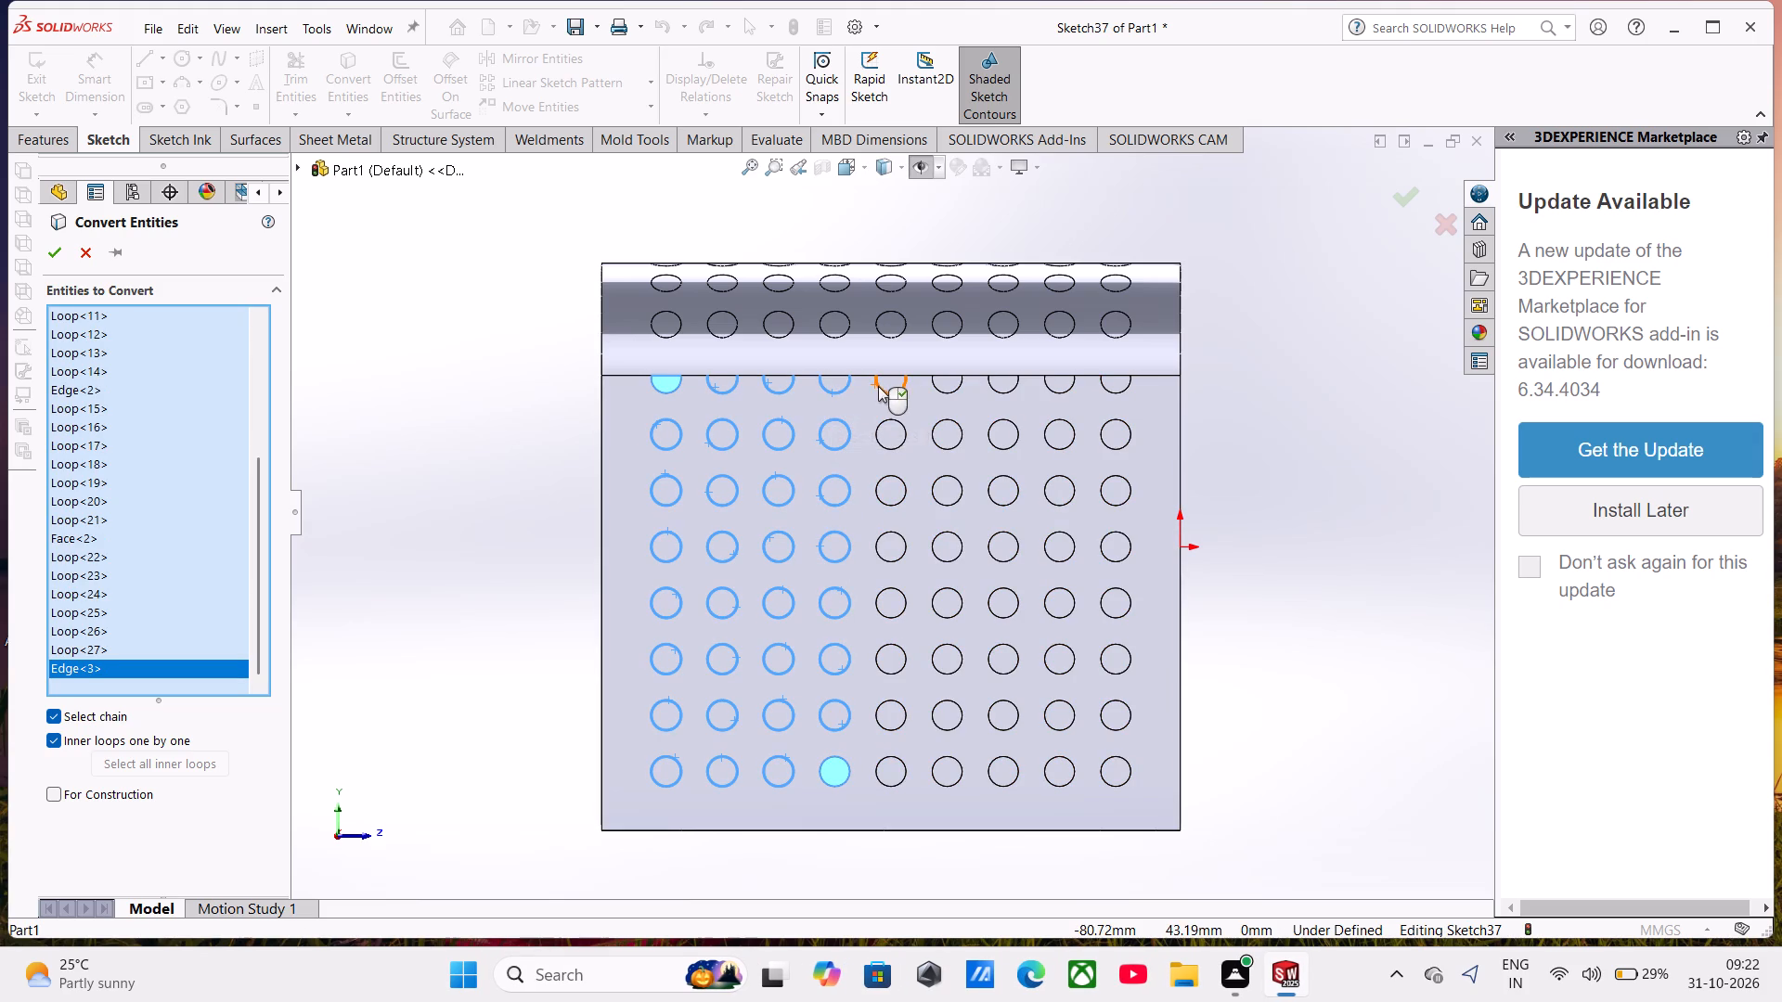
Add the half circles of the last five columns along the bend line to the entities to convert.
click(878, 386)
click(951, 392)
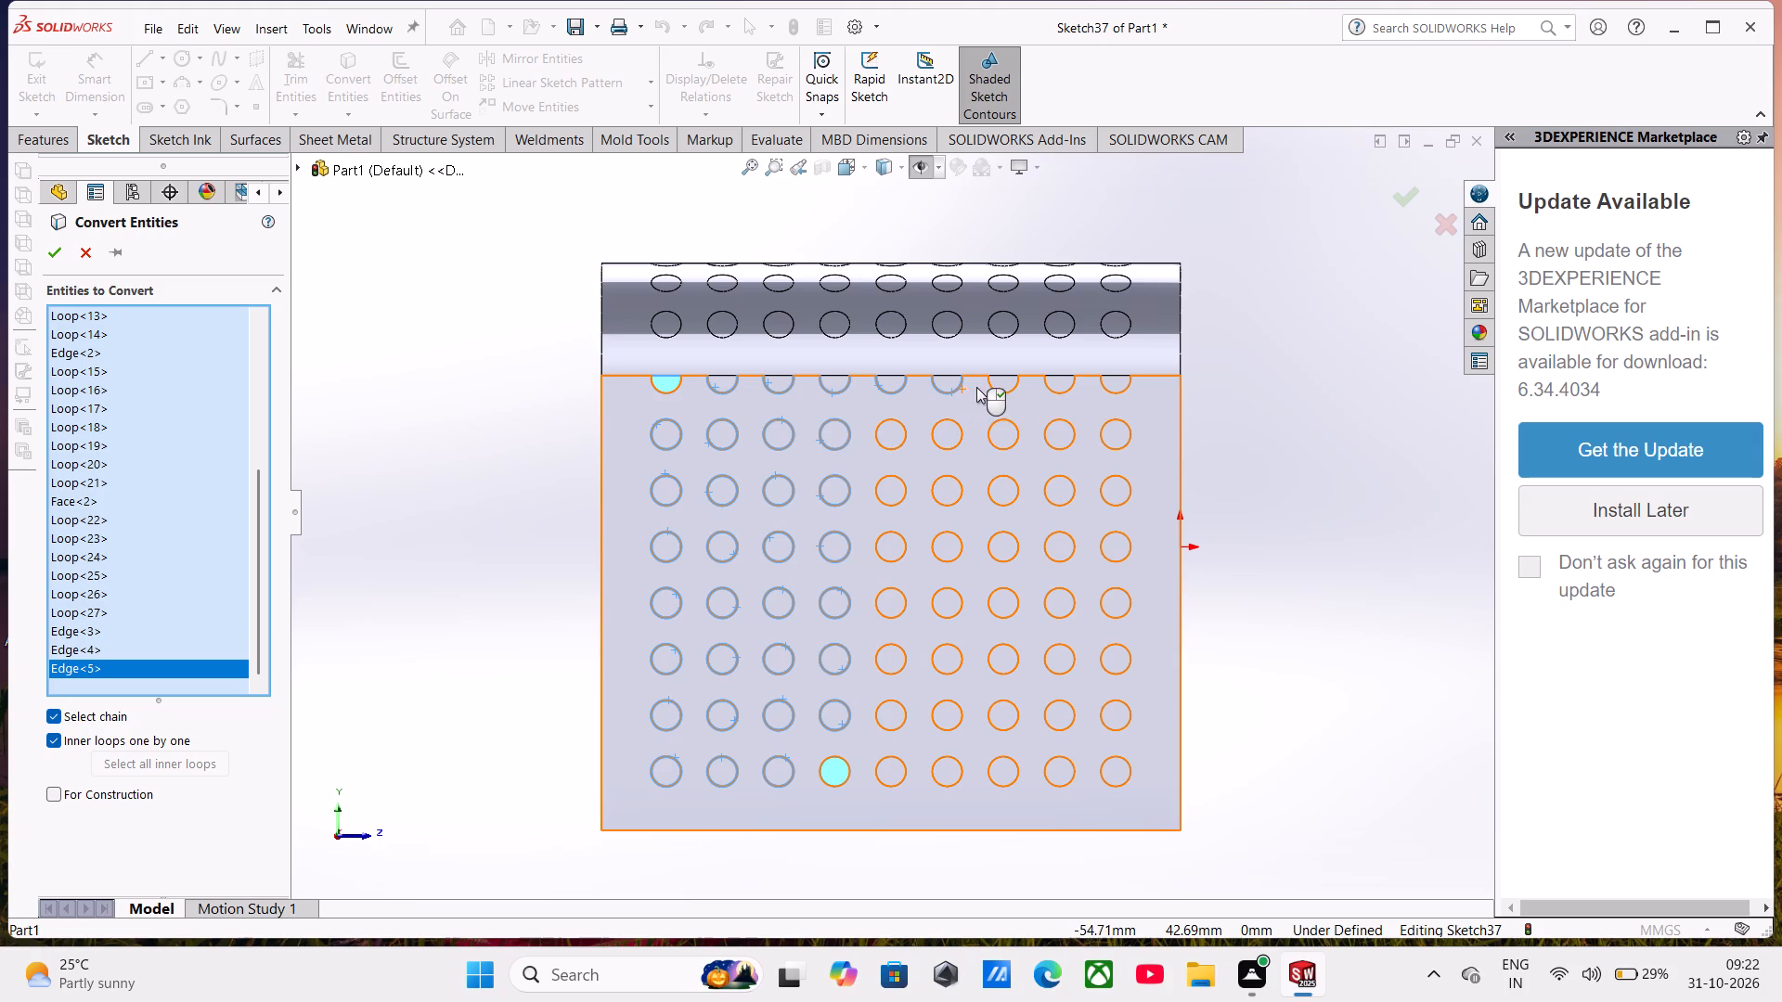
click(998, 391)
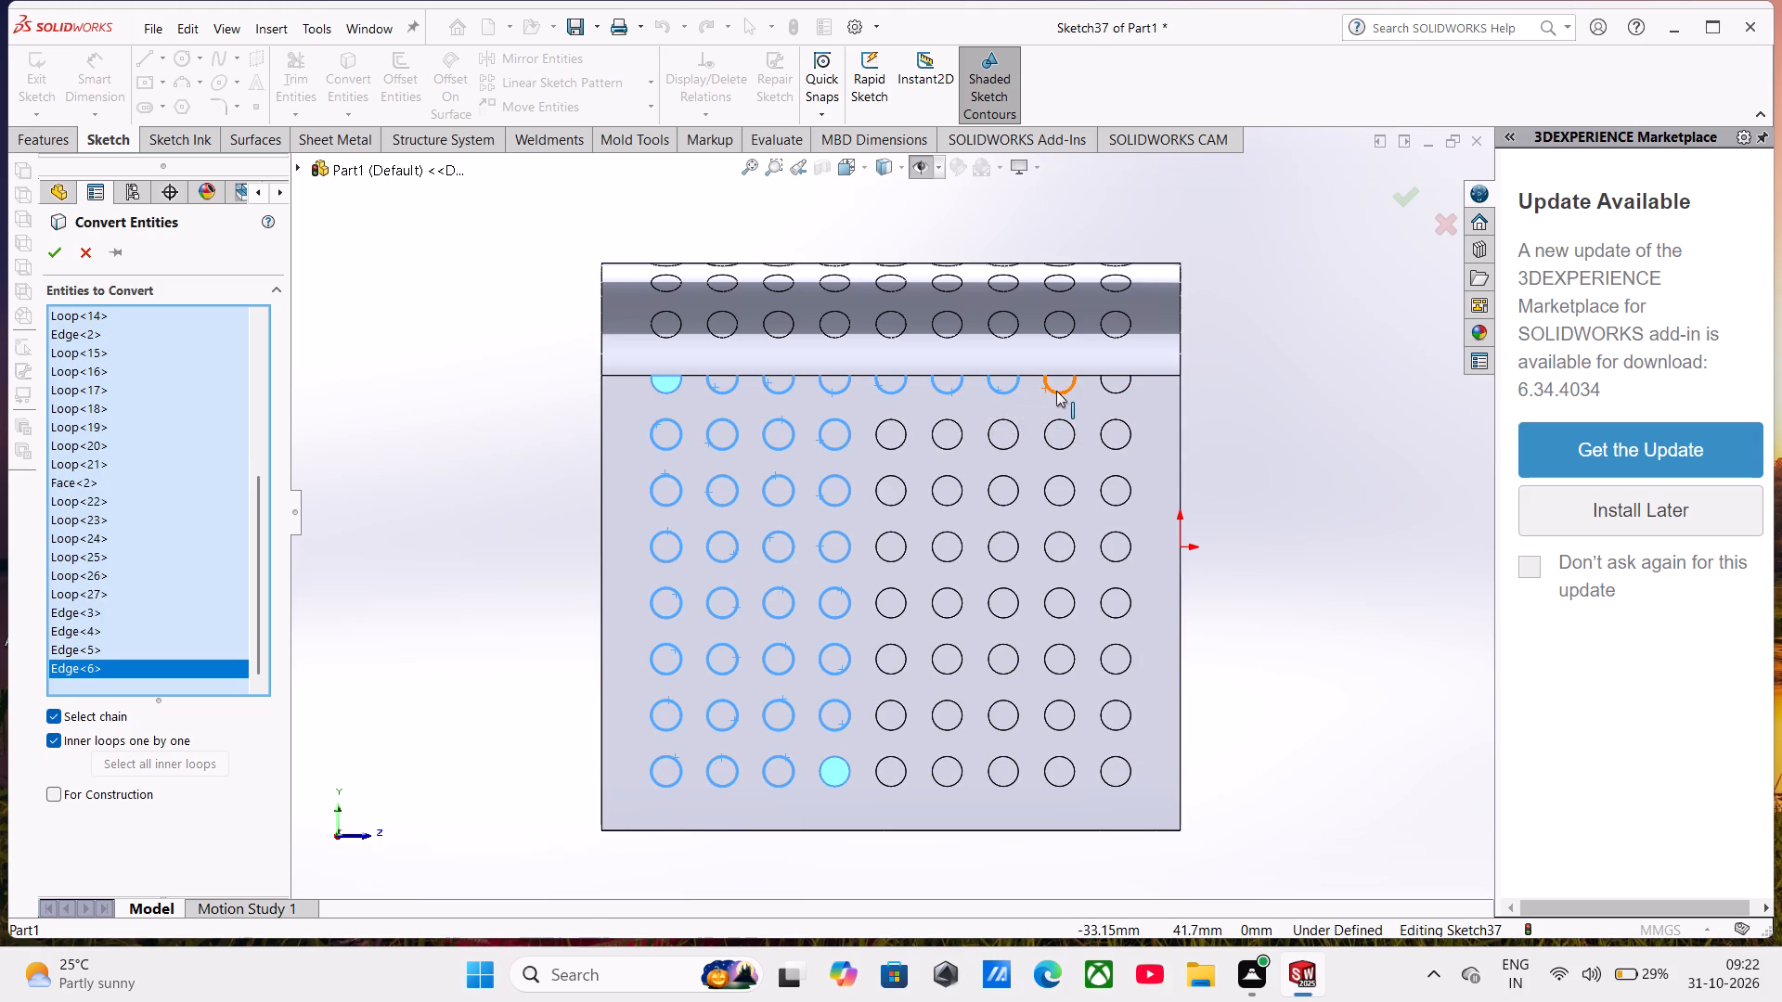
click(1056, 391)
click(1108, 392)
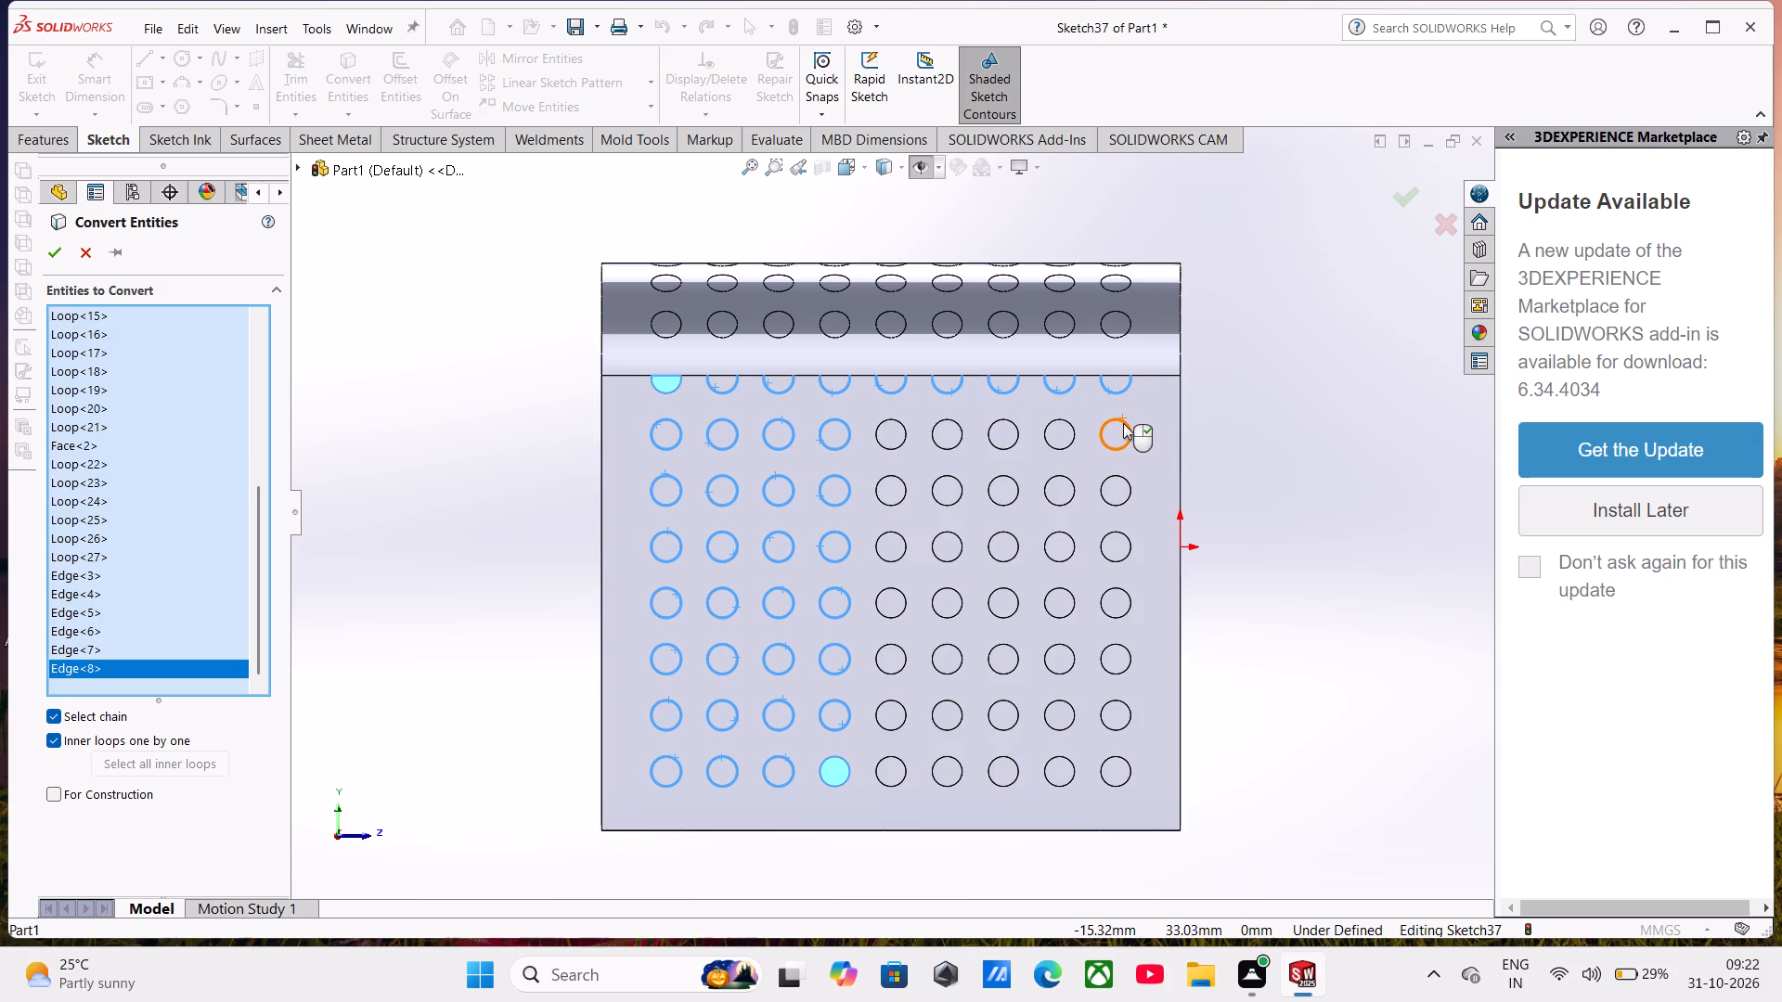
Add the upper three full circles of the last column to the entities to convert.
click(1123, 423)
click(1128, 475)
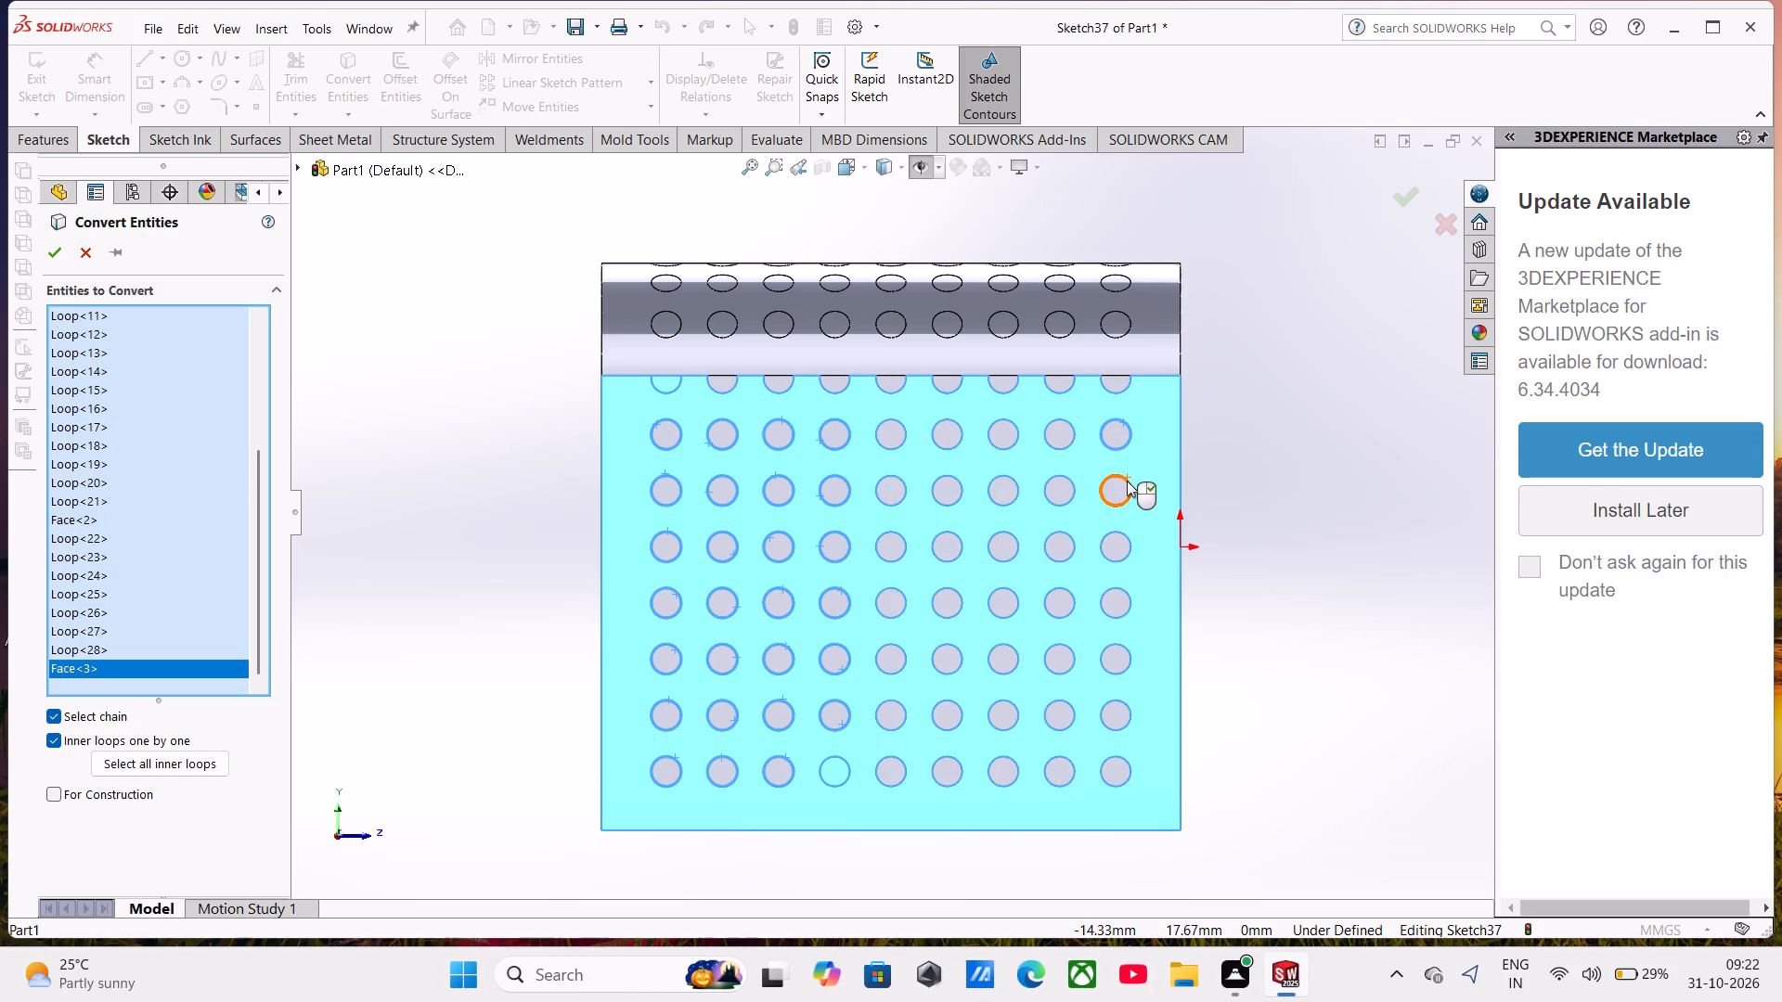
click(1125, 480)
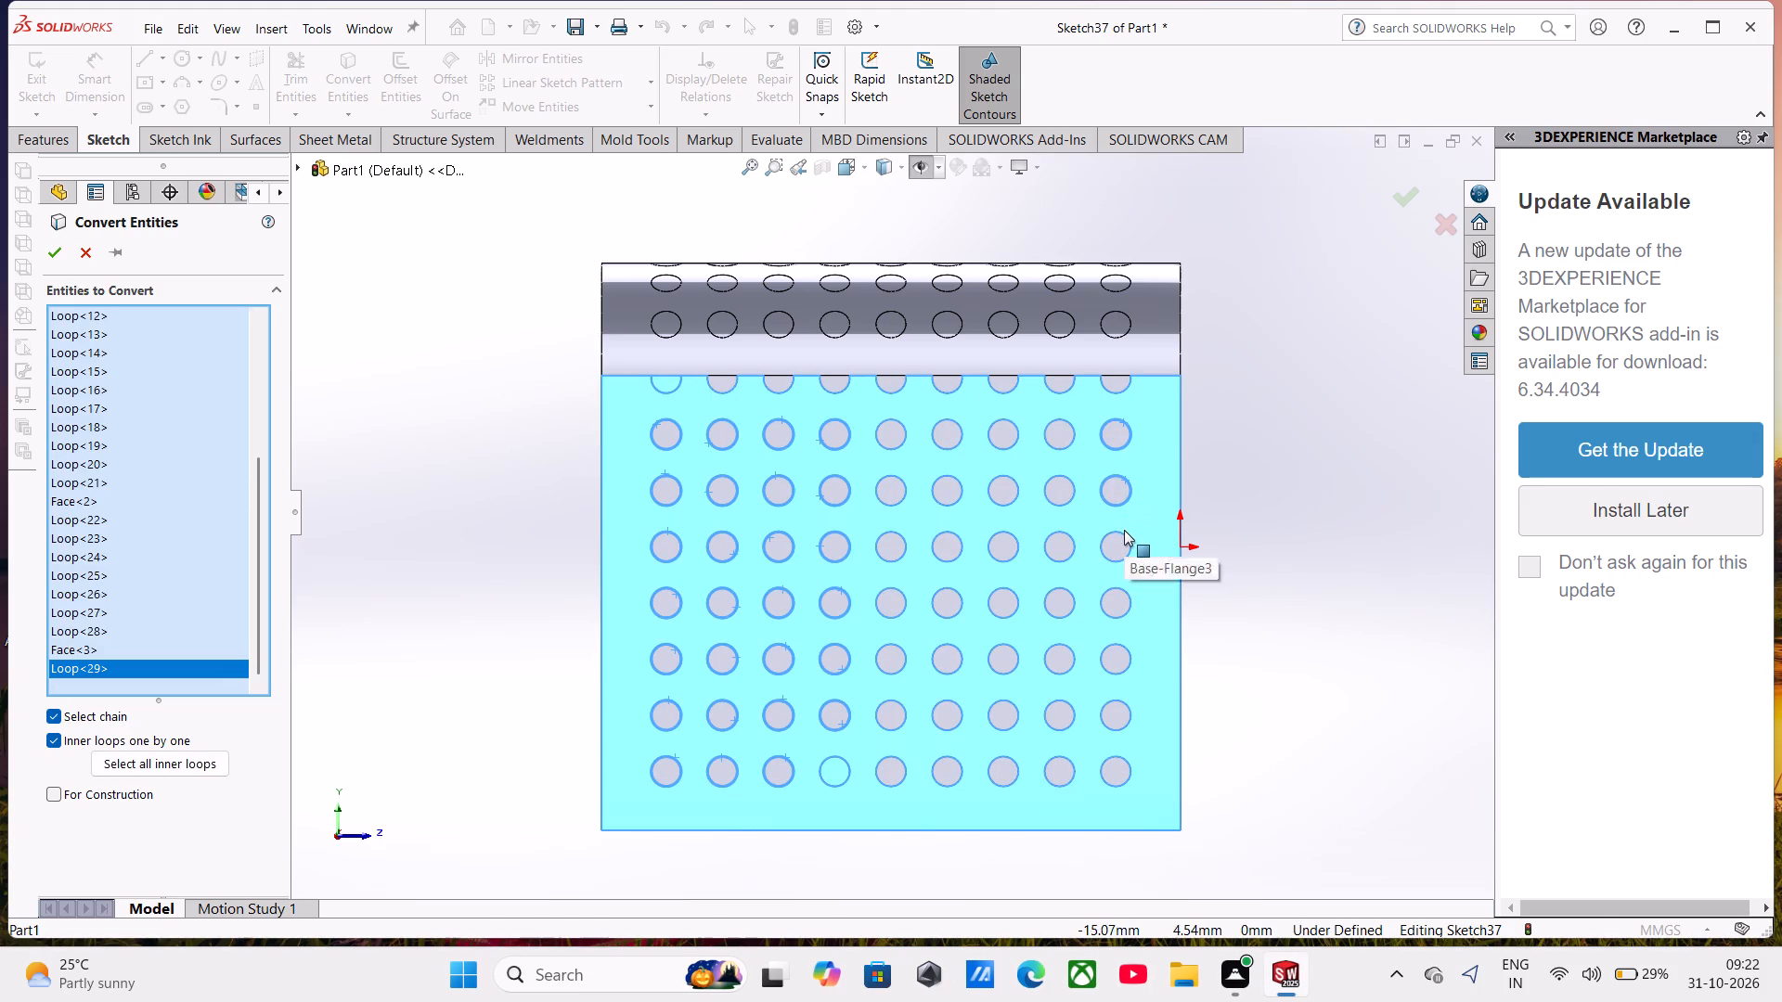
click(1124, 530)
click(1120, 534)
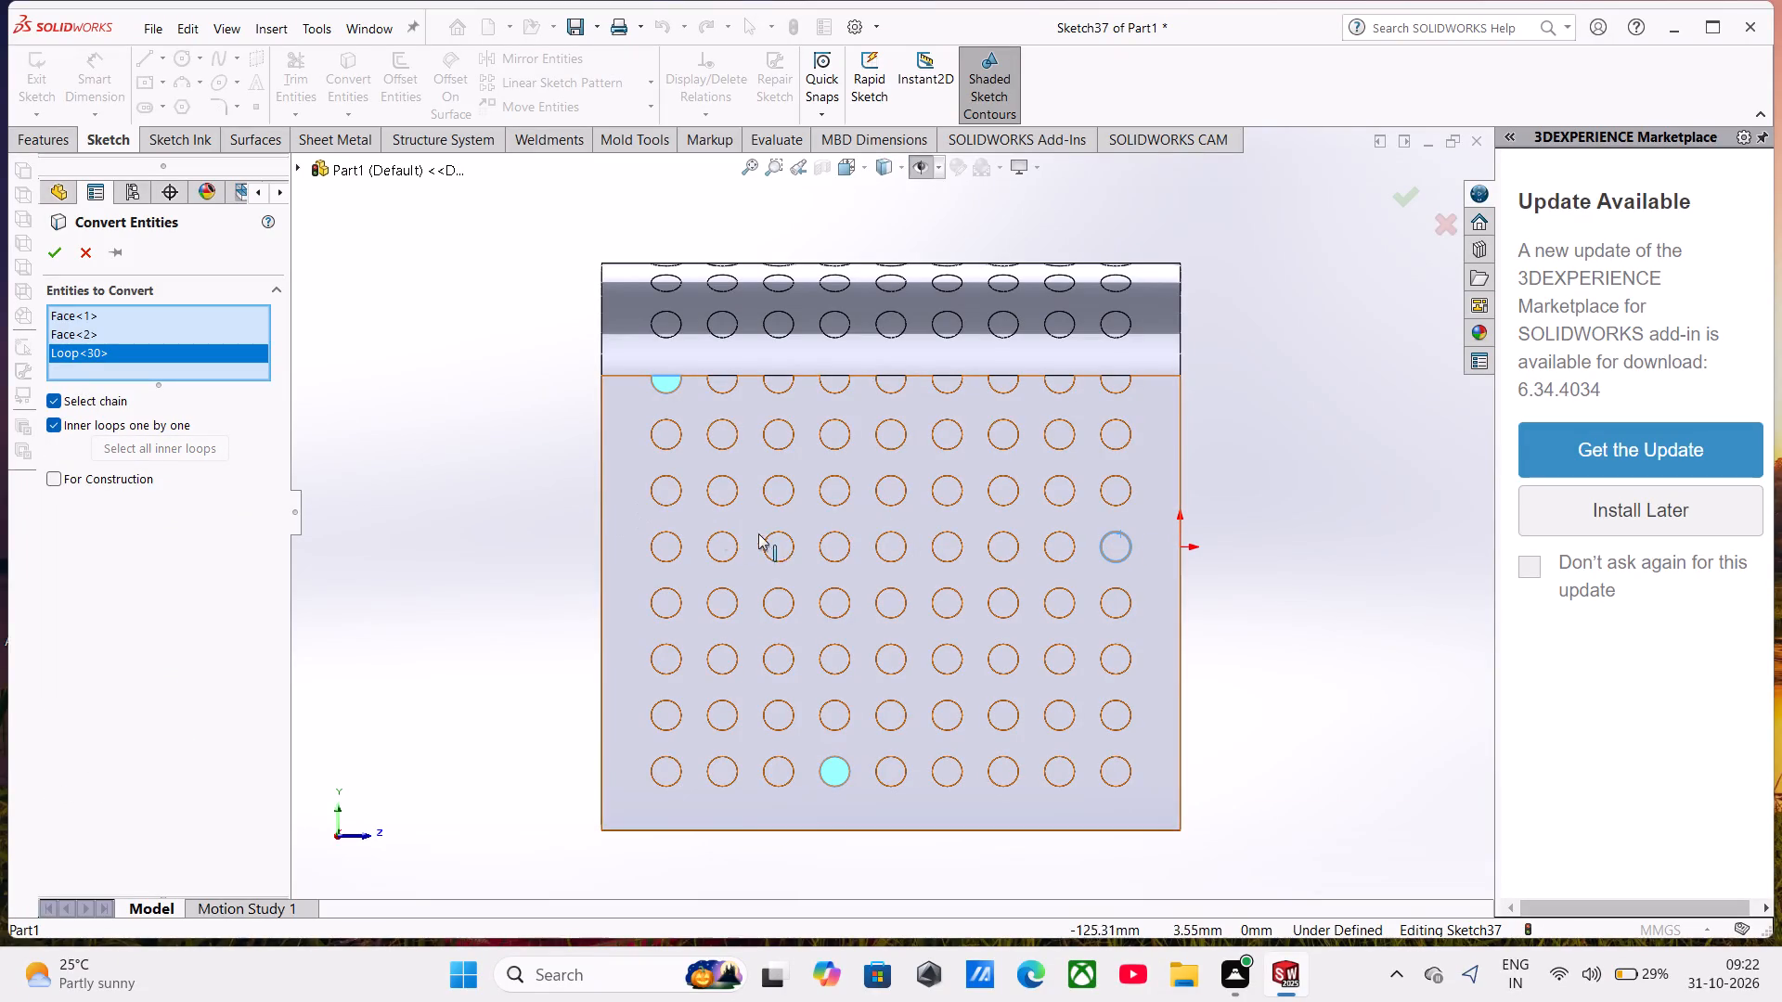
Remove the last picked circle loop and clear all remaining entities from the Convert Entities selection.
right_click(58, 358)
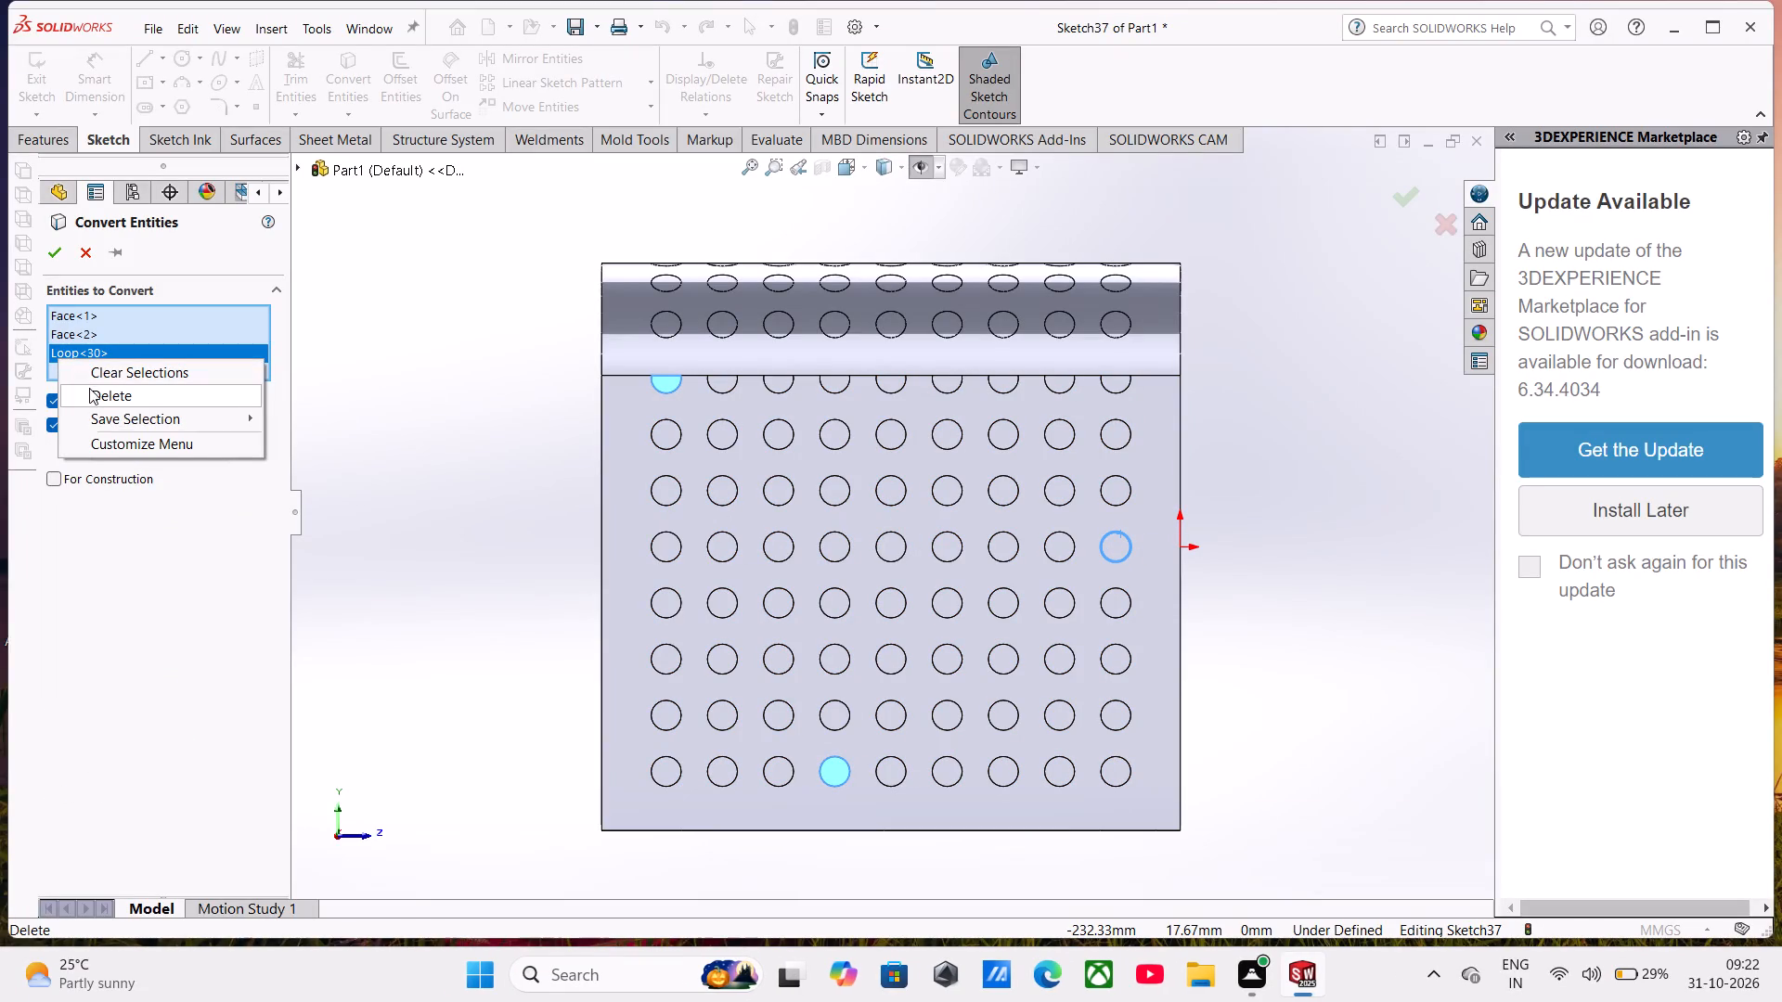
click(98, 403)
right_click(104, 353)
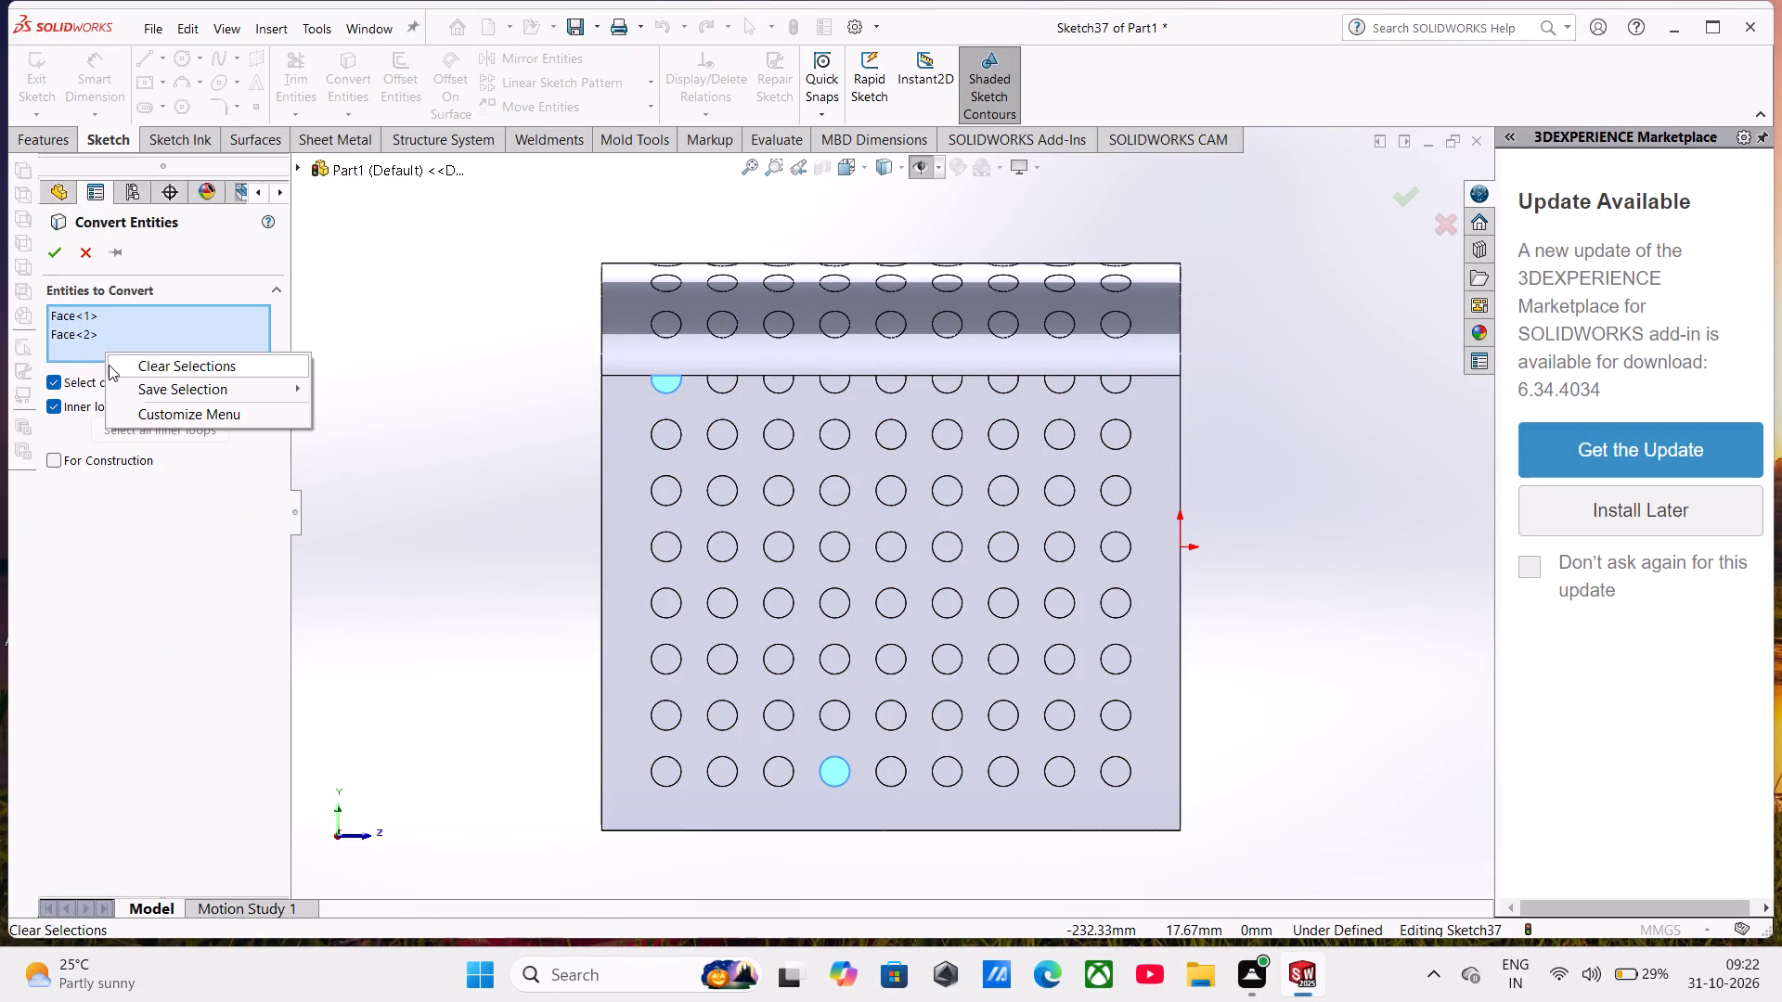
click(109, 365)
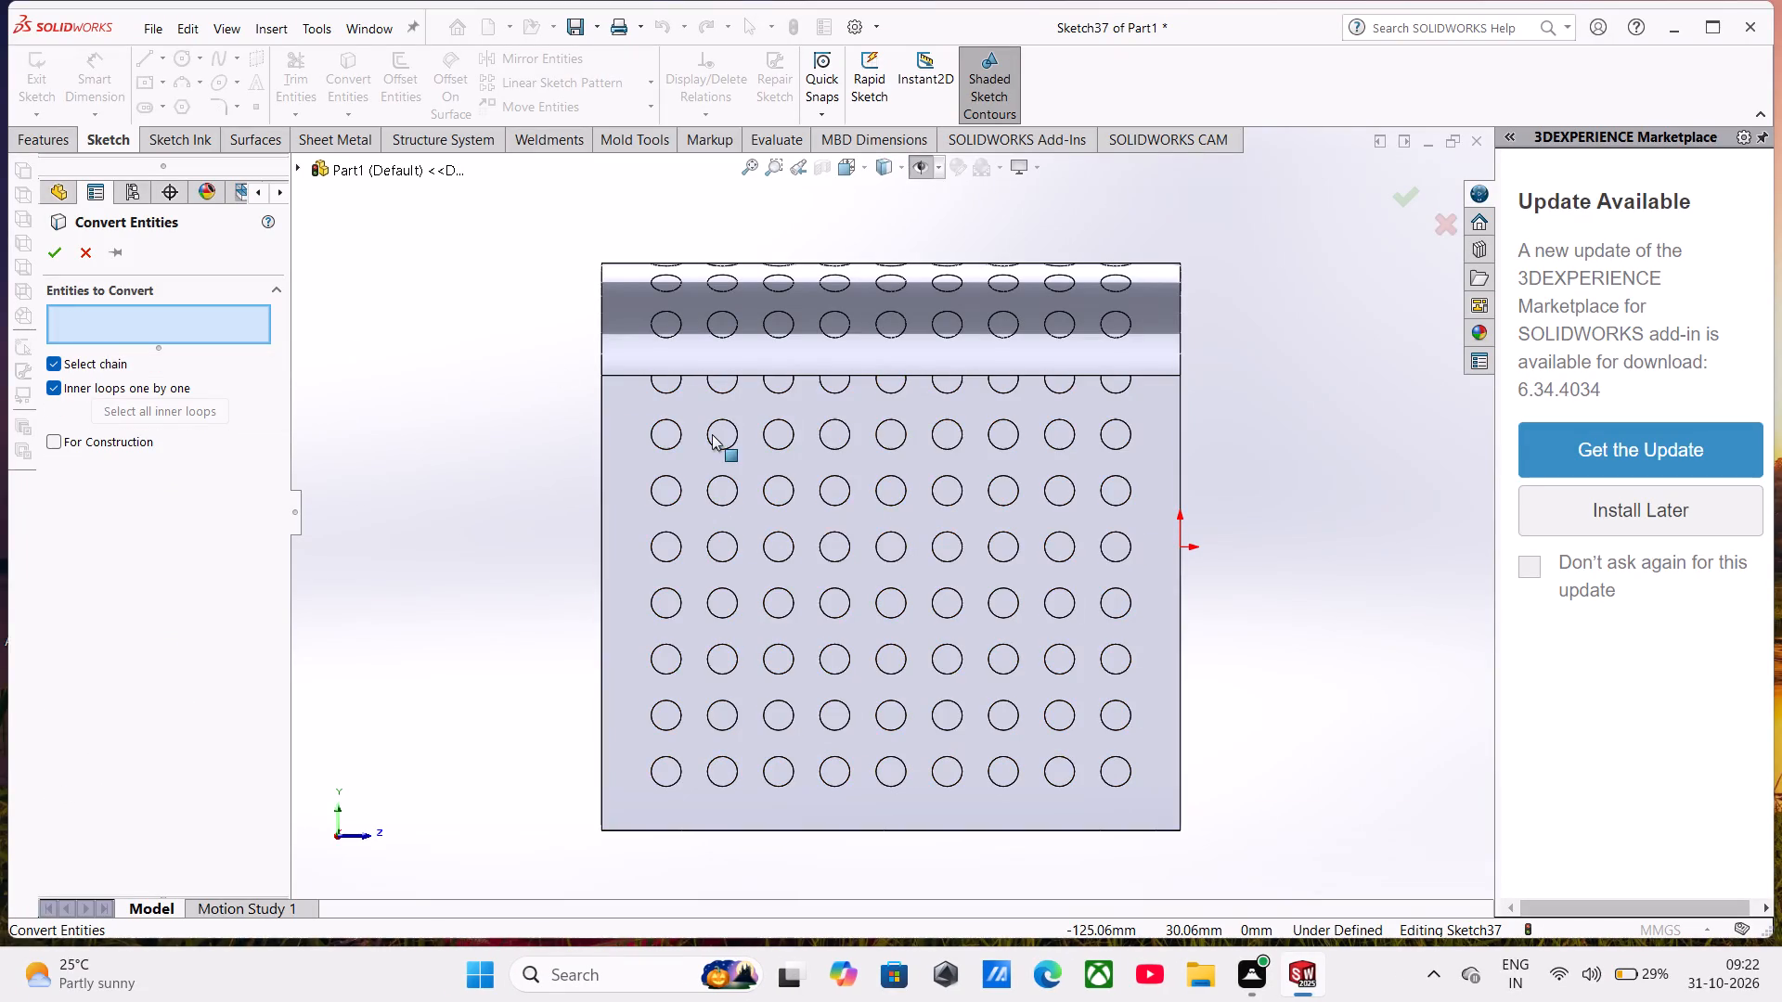
Add the whole first column, its seven full circles and the half circle at the bend line, to the entities to convert.
click(675, 421)
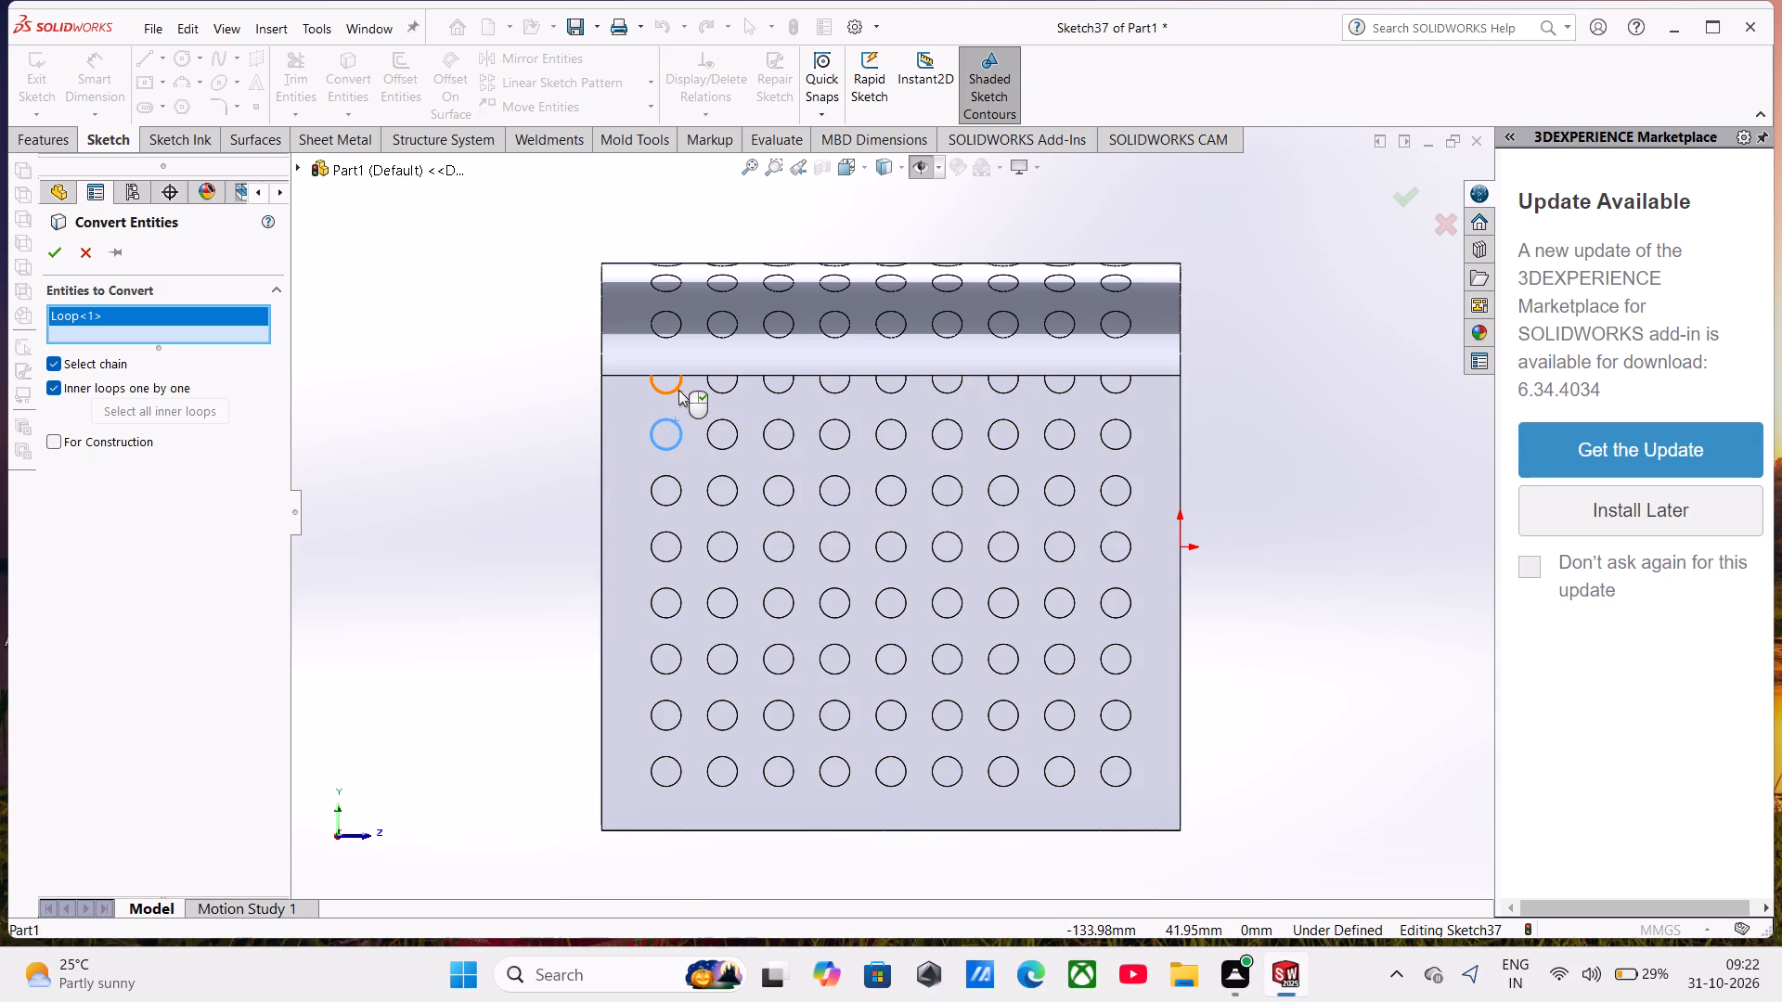
click(678, 390)
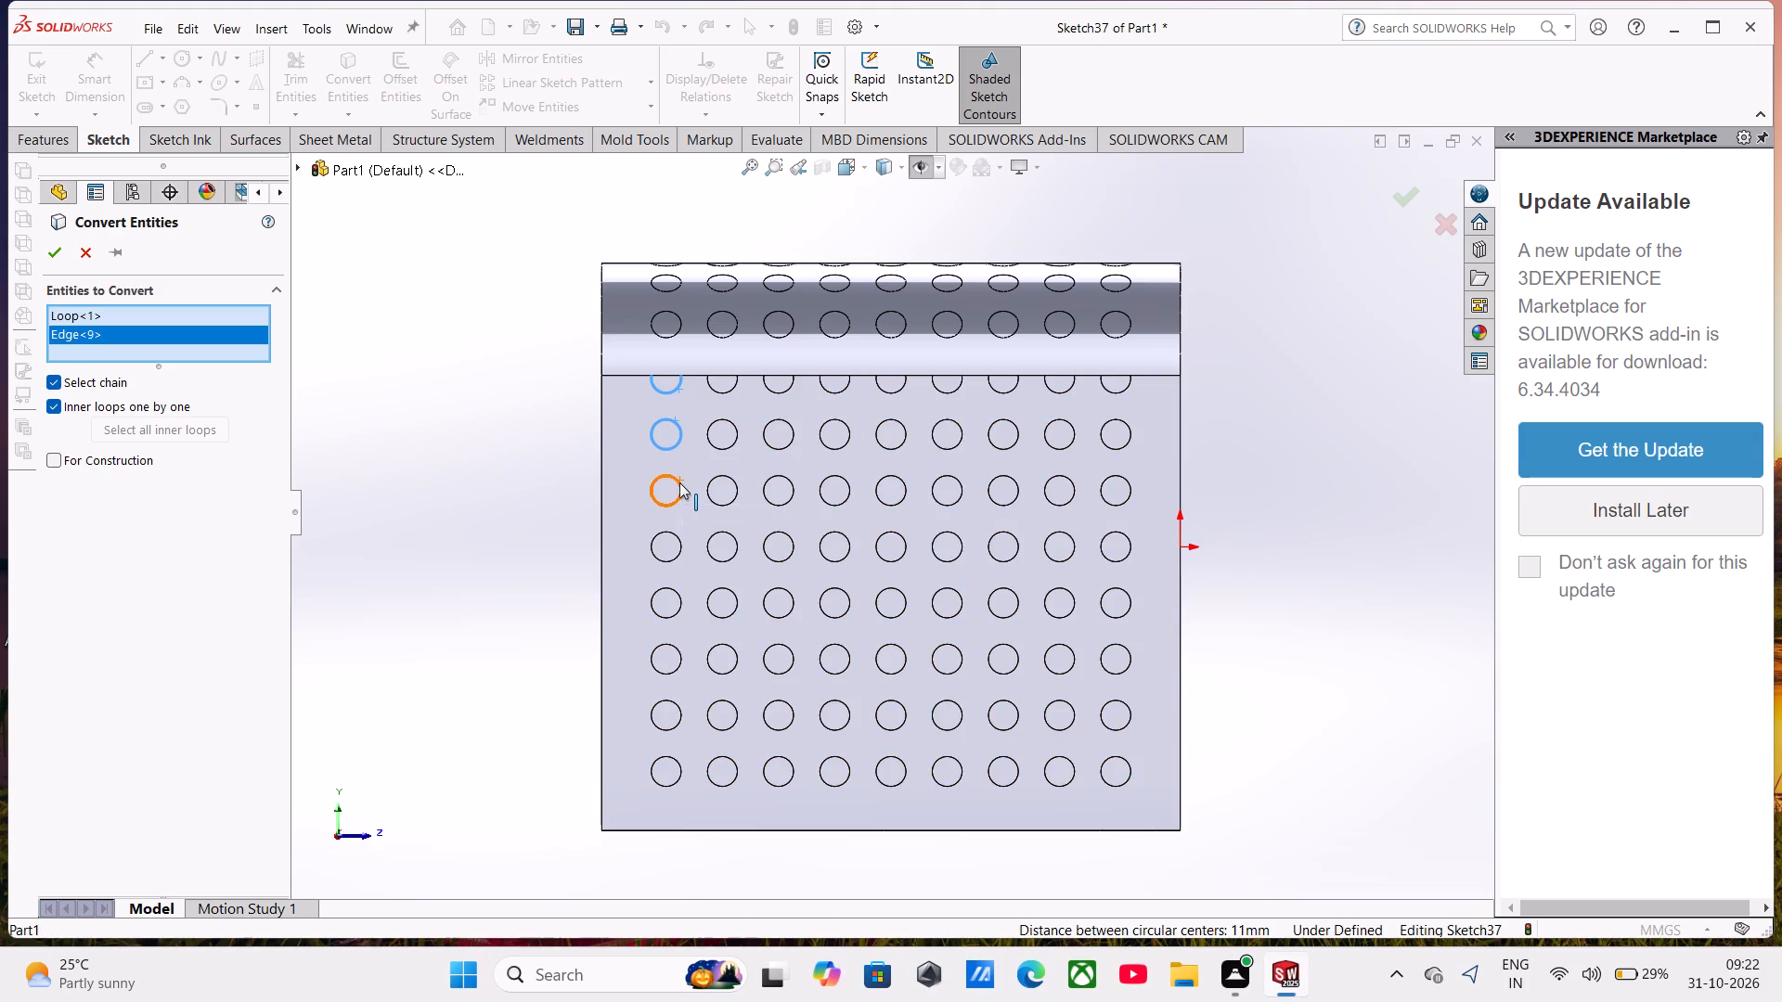
click(679, 482)
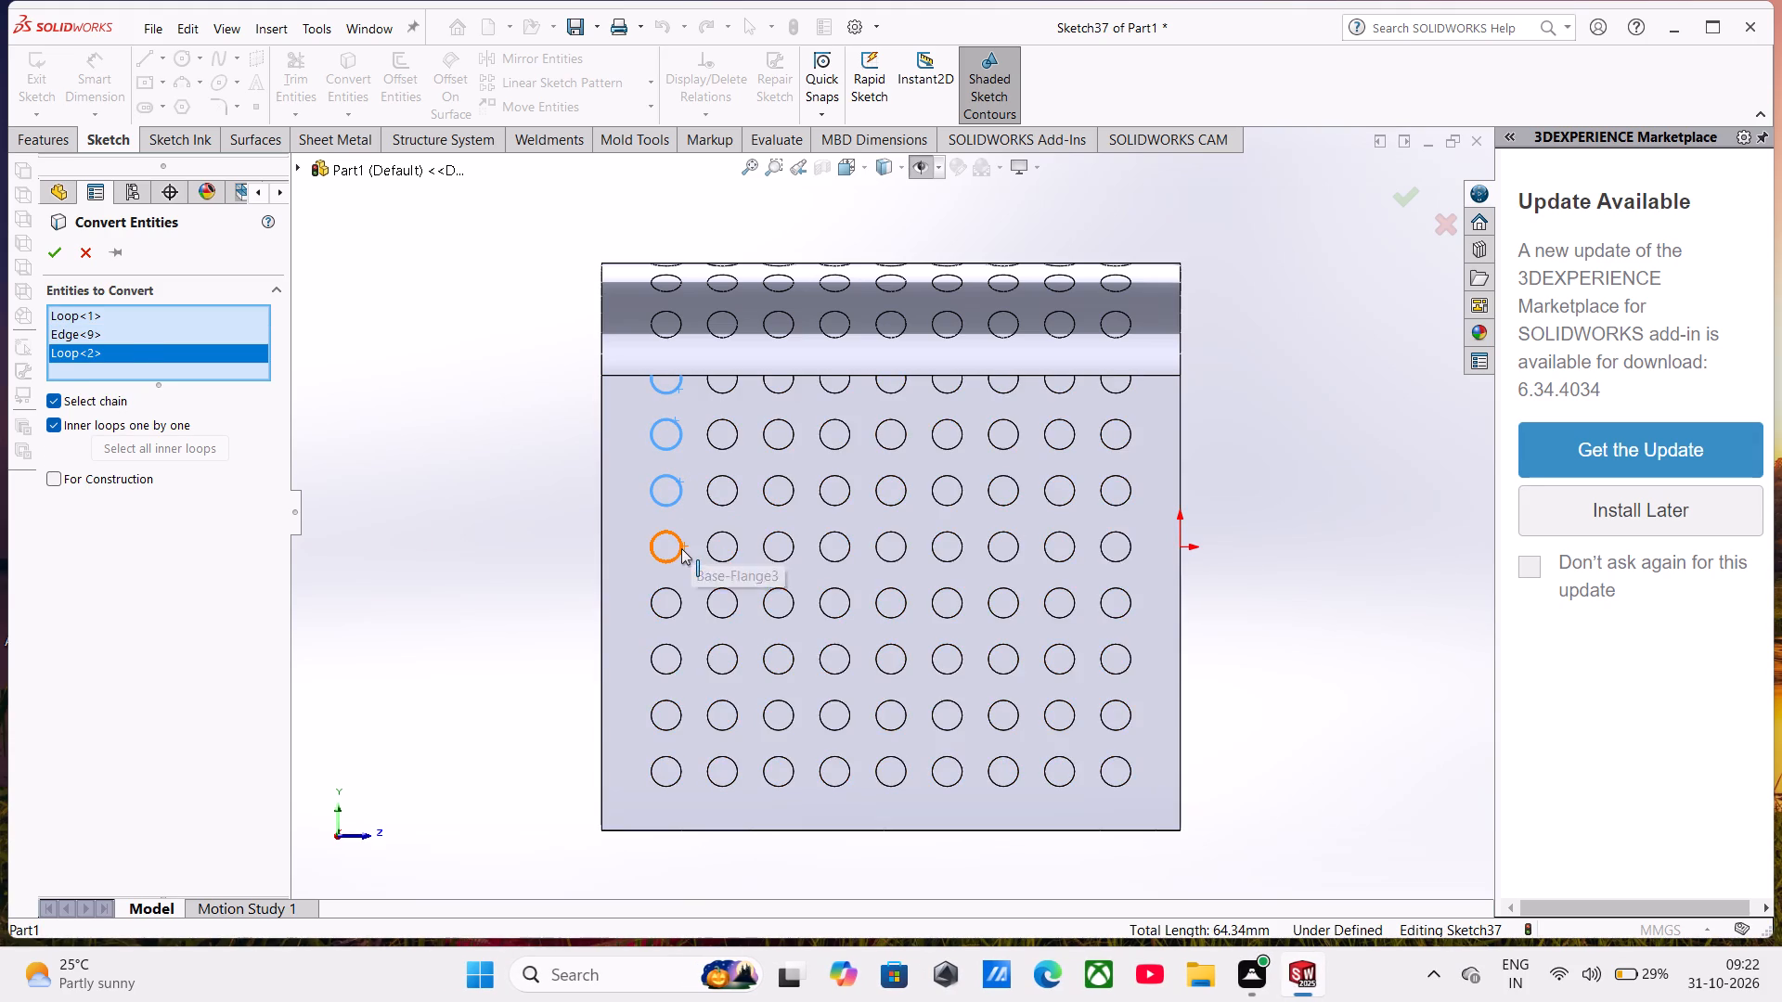
click(681, 548)
click(672, 591)
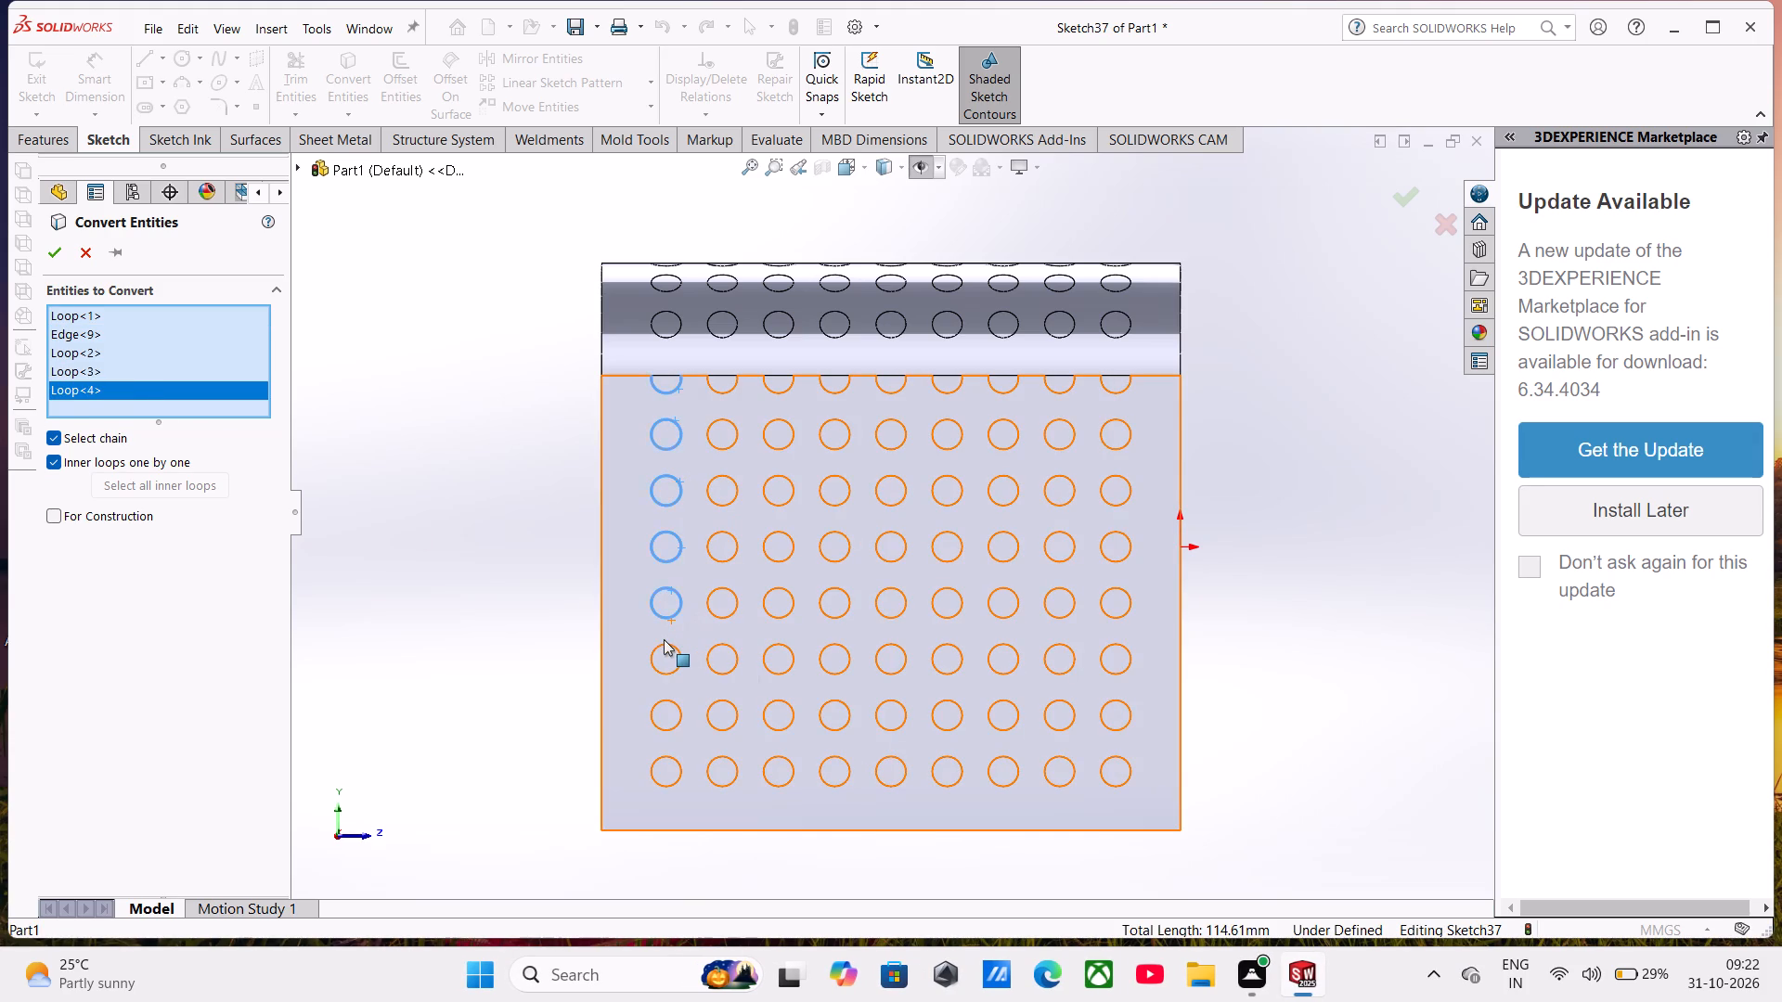
click(664, 643)
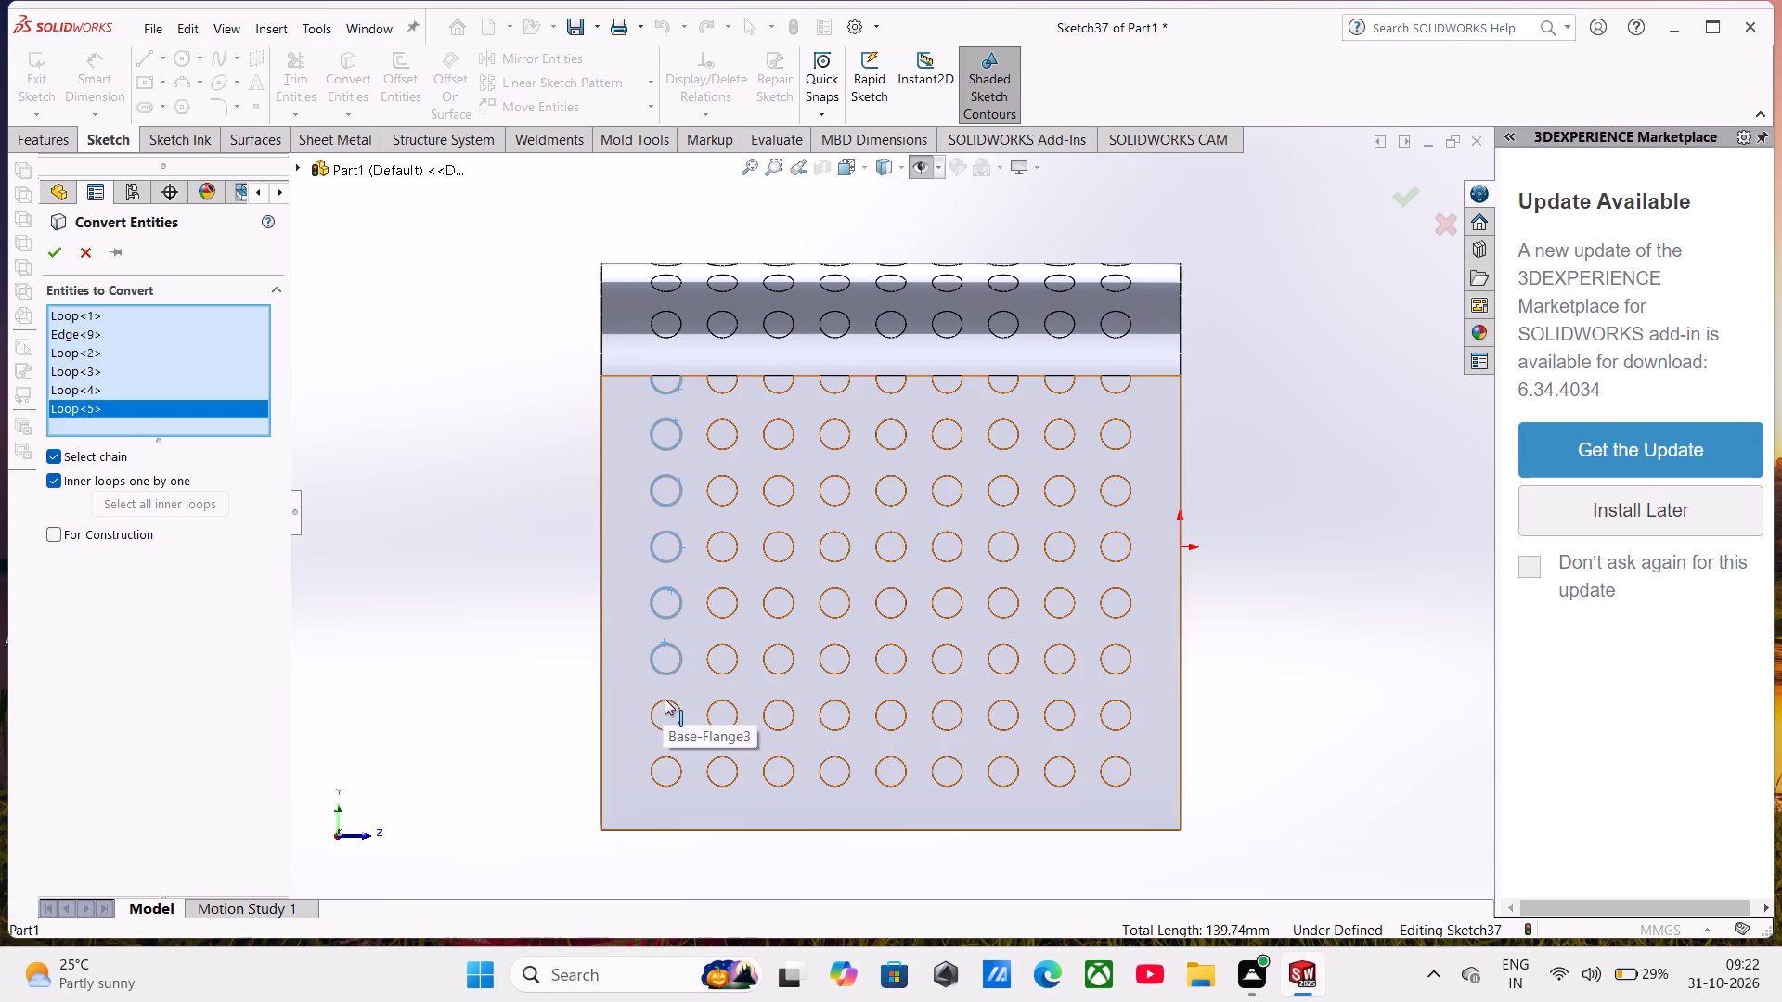
click(665, 699)
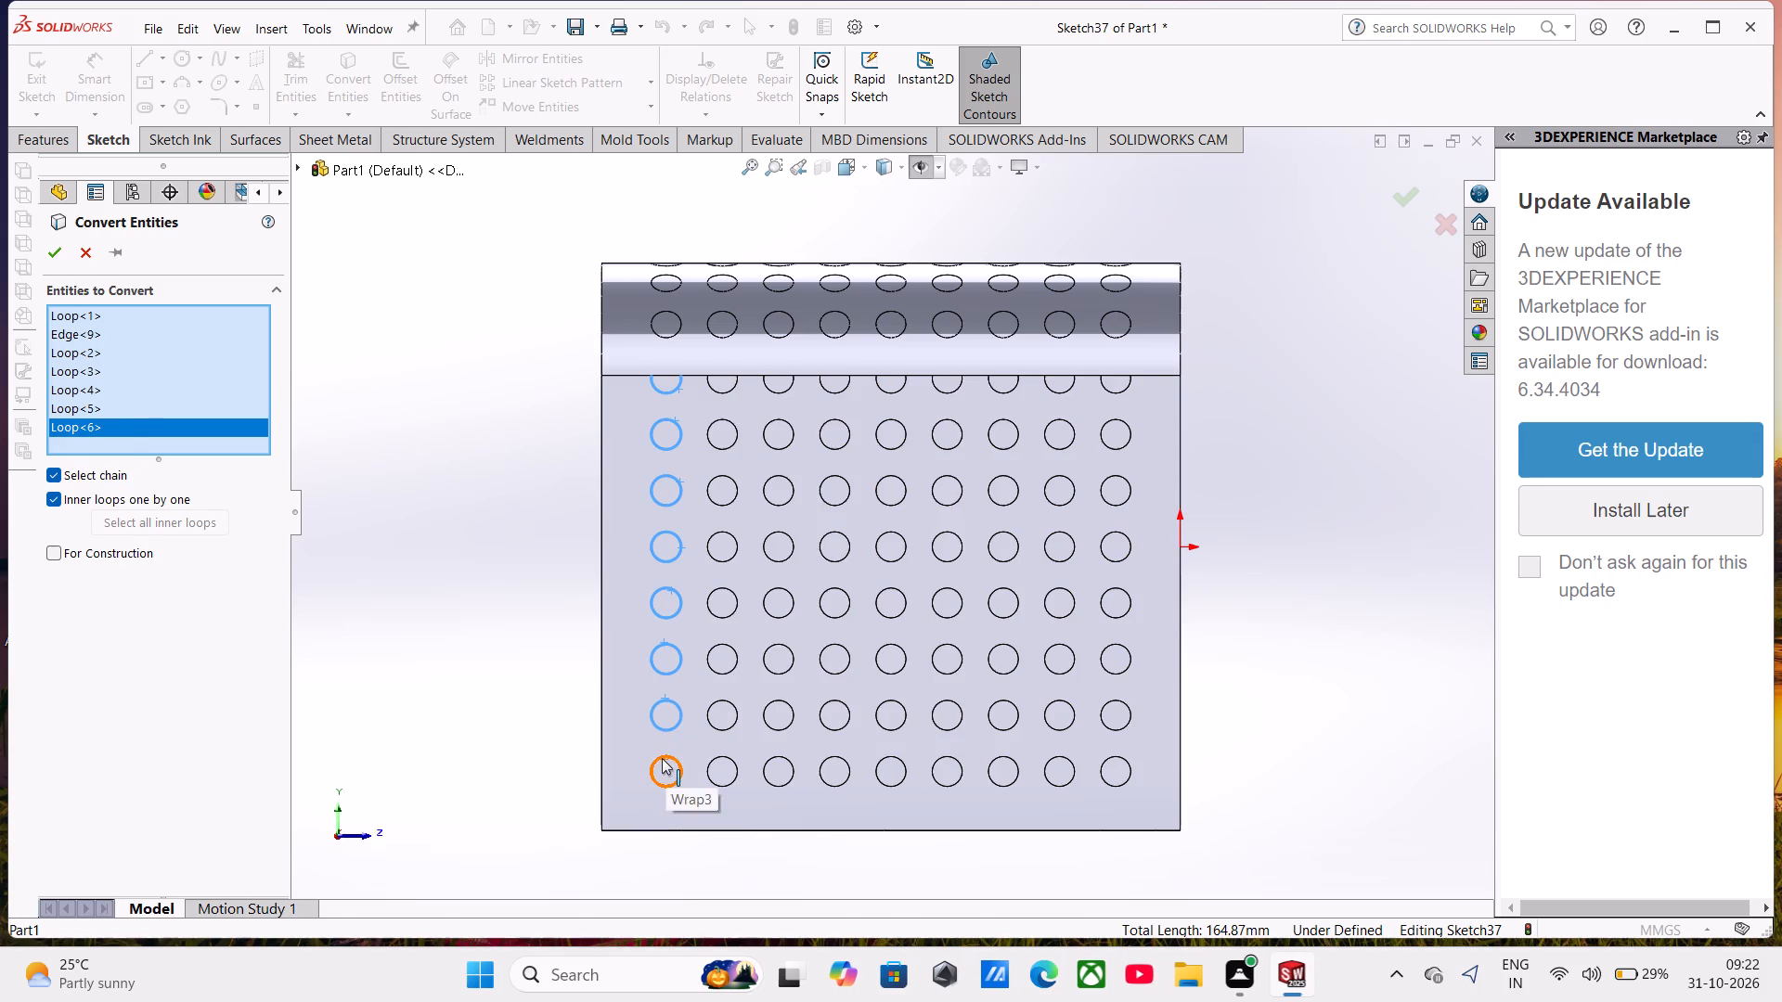
click(662, 758)
Add the second column to the entities to convert, from its second-lowest circle up to the half circle at the bend line.
click(714, 705)
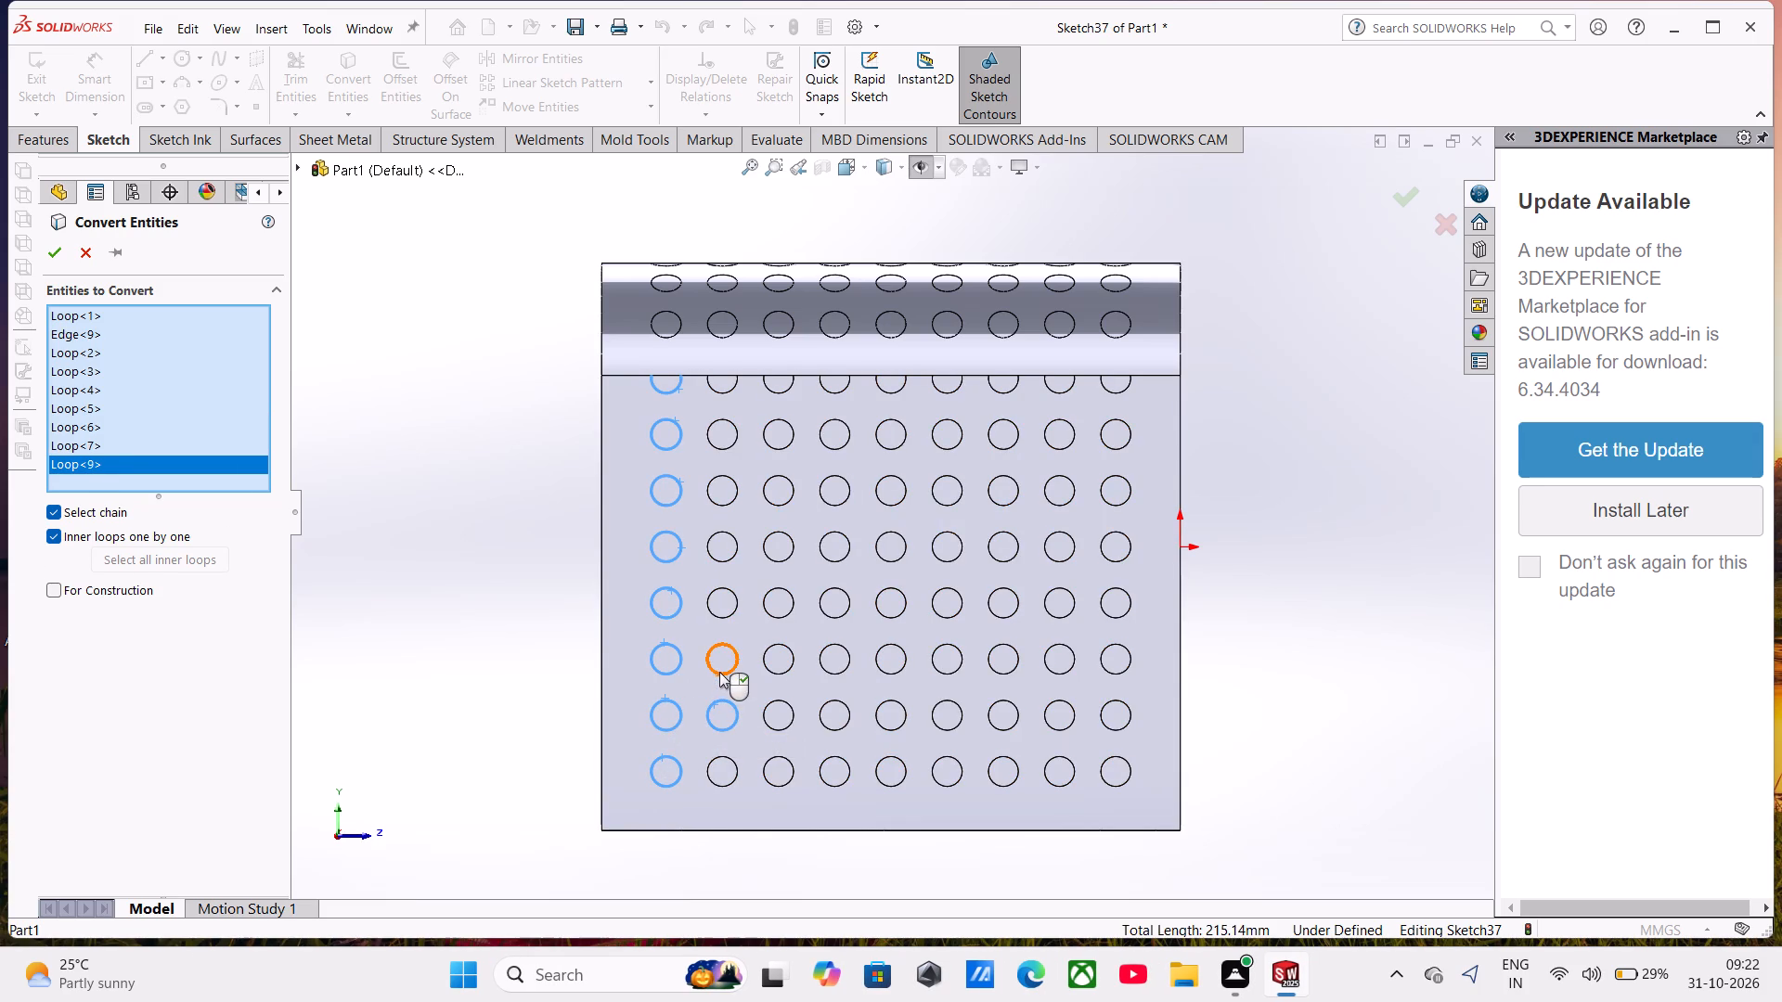
click(719, 672)
click(718, 618)
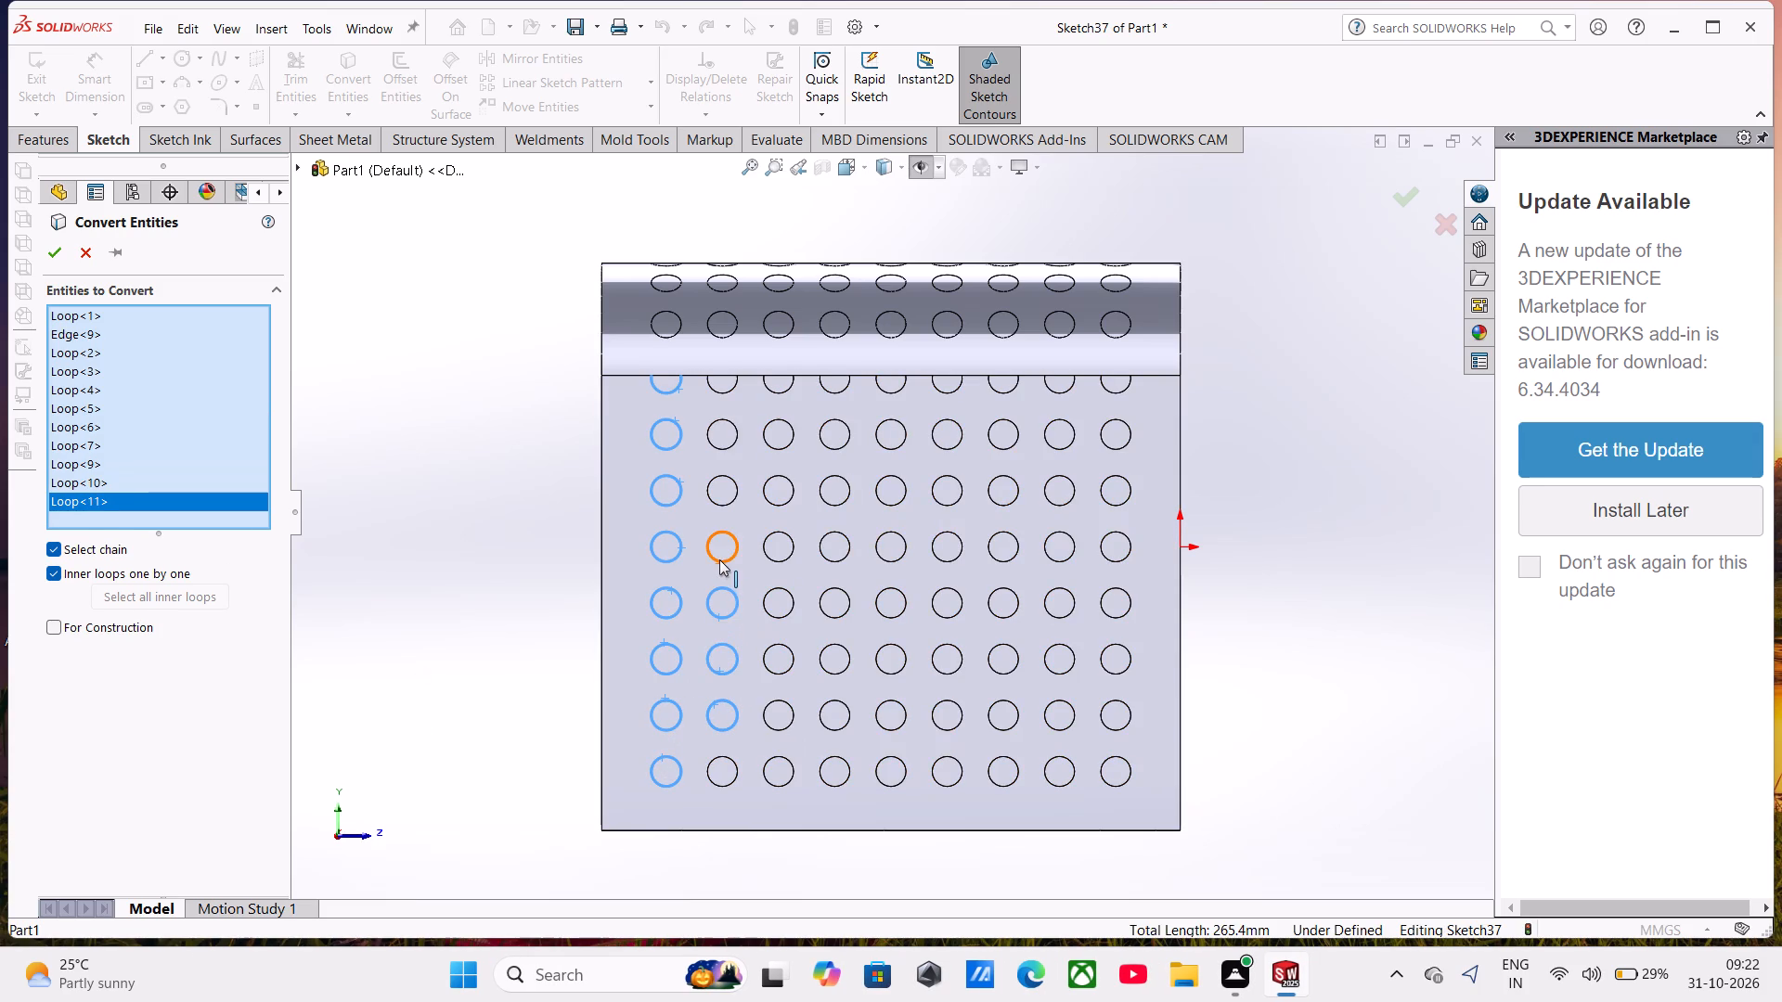
click(719, 559)
click(726, 507)
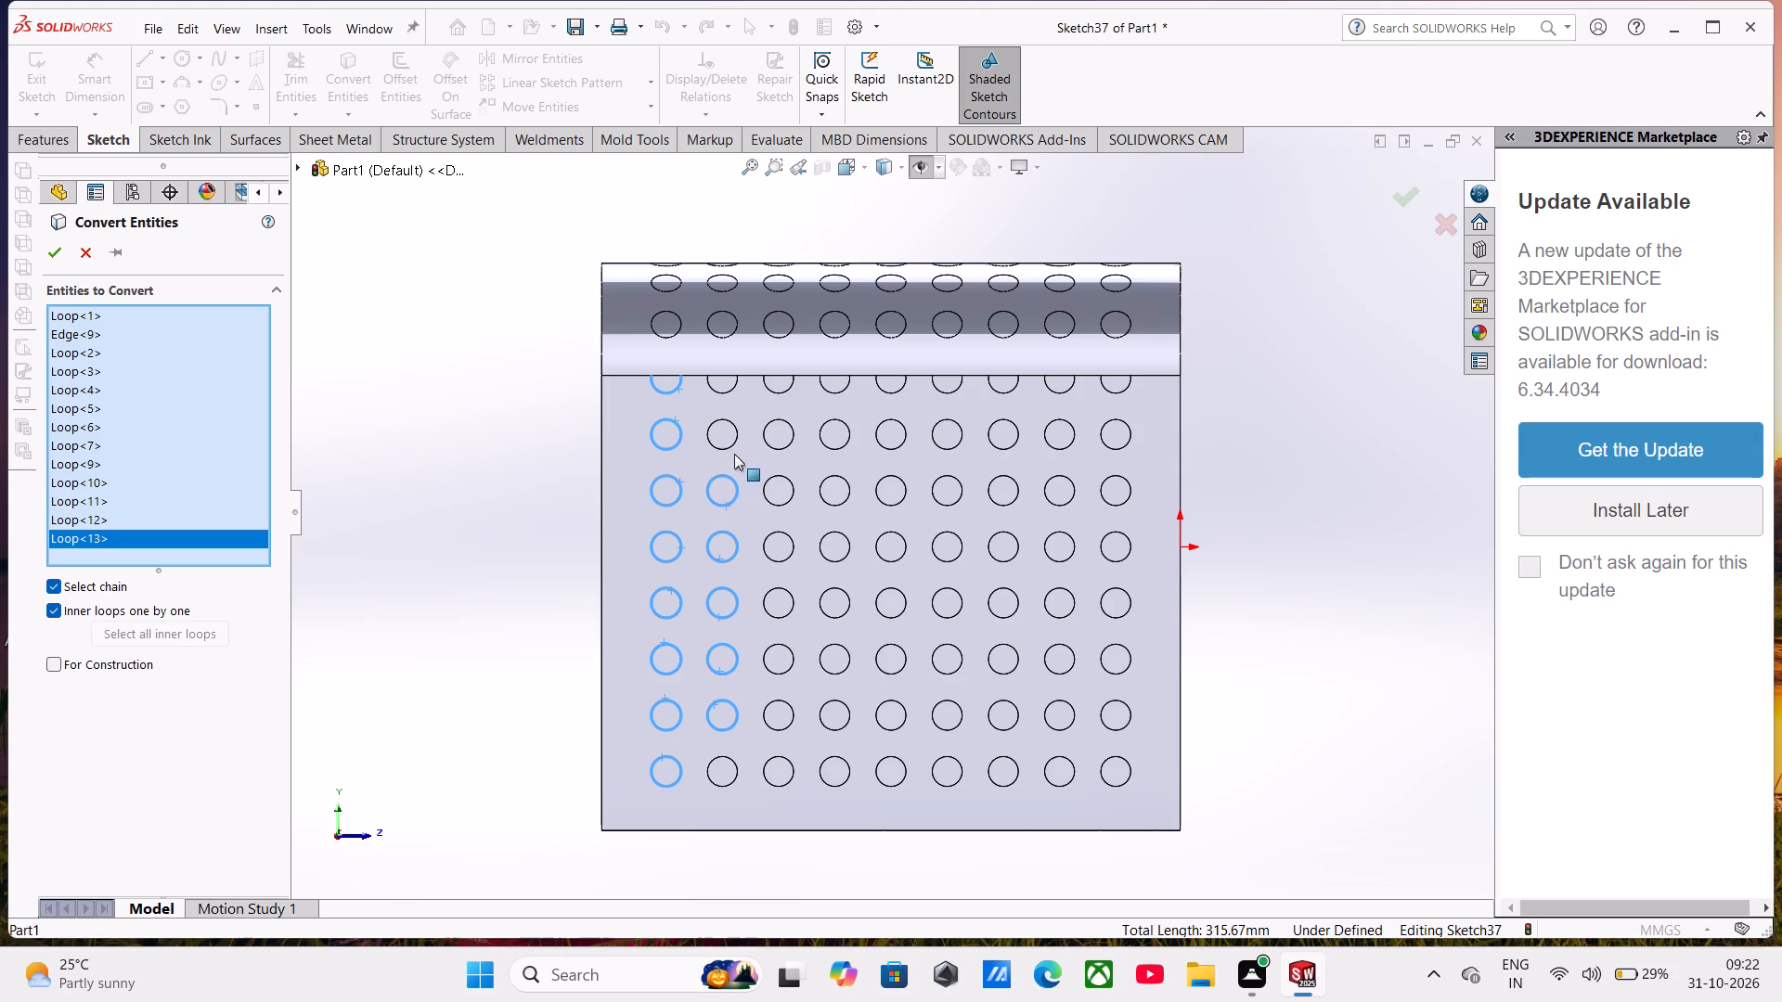
click(733, 445)
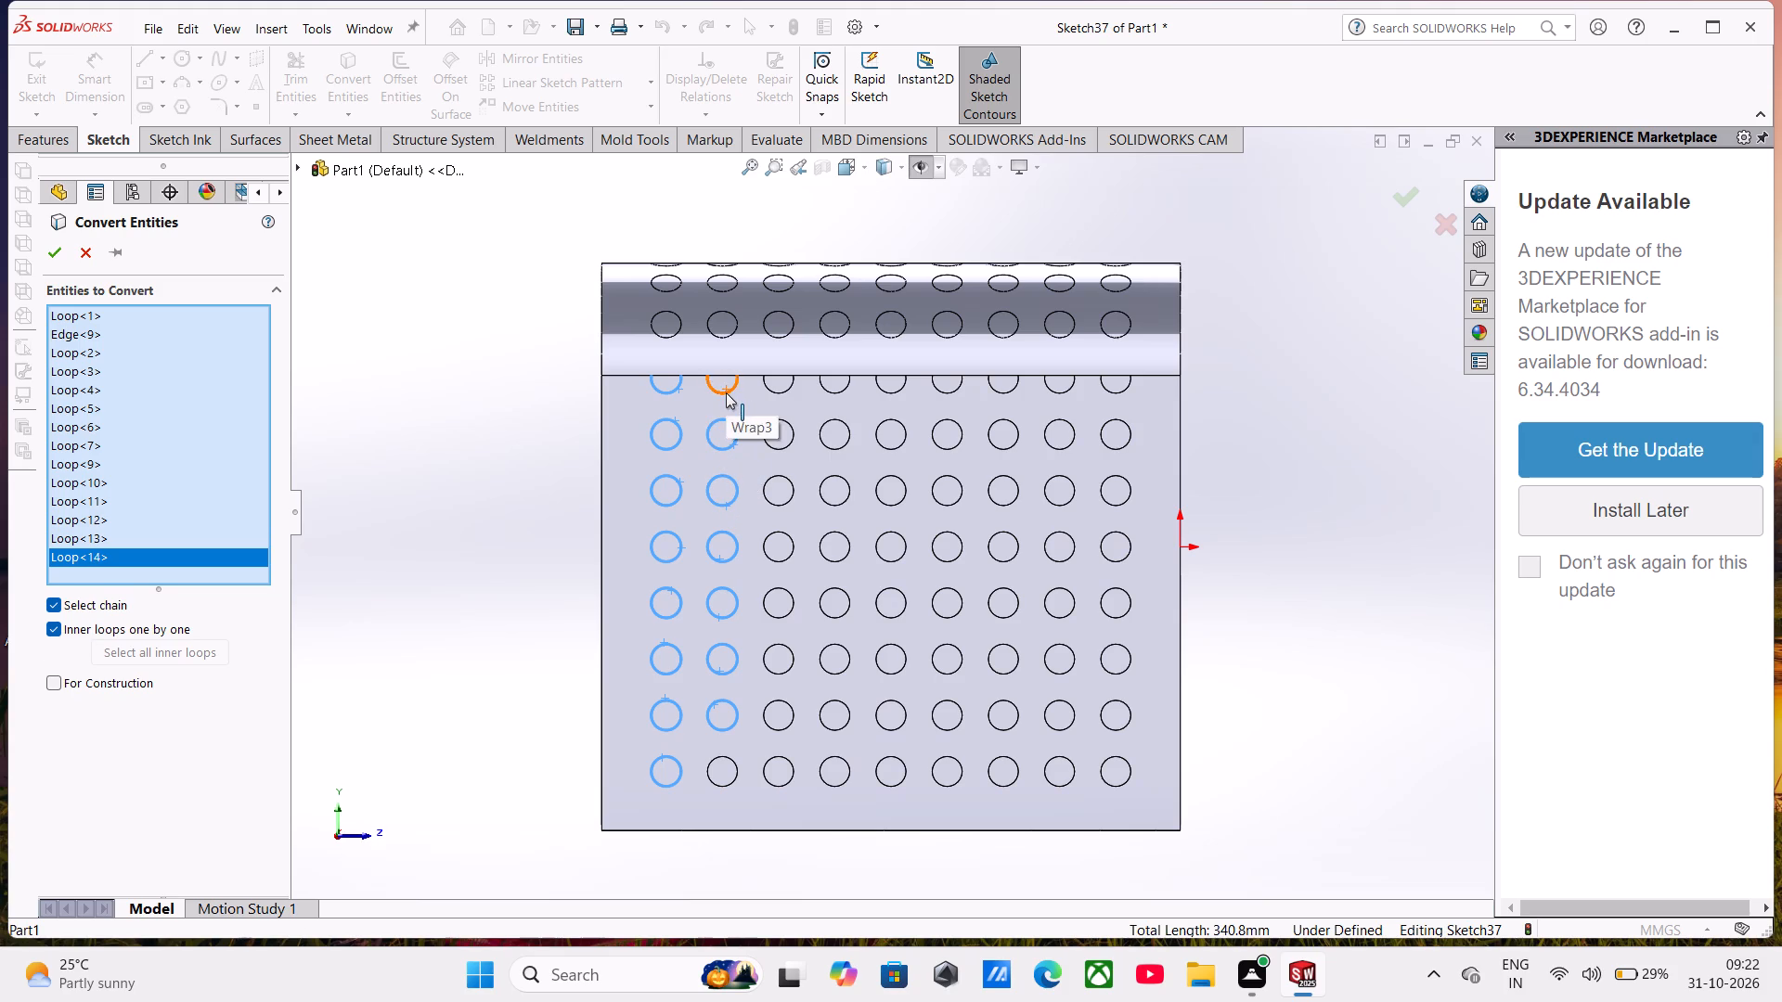
click(726, 392)
Add the whole third column, from its half circle down, and the skipped lowest circle of the second column to the entities to convert.
click(768, 391)
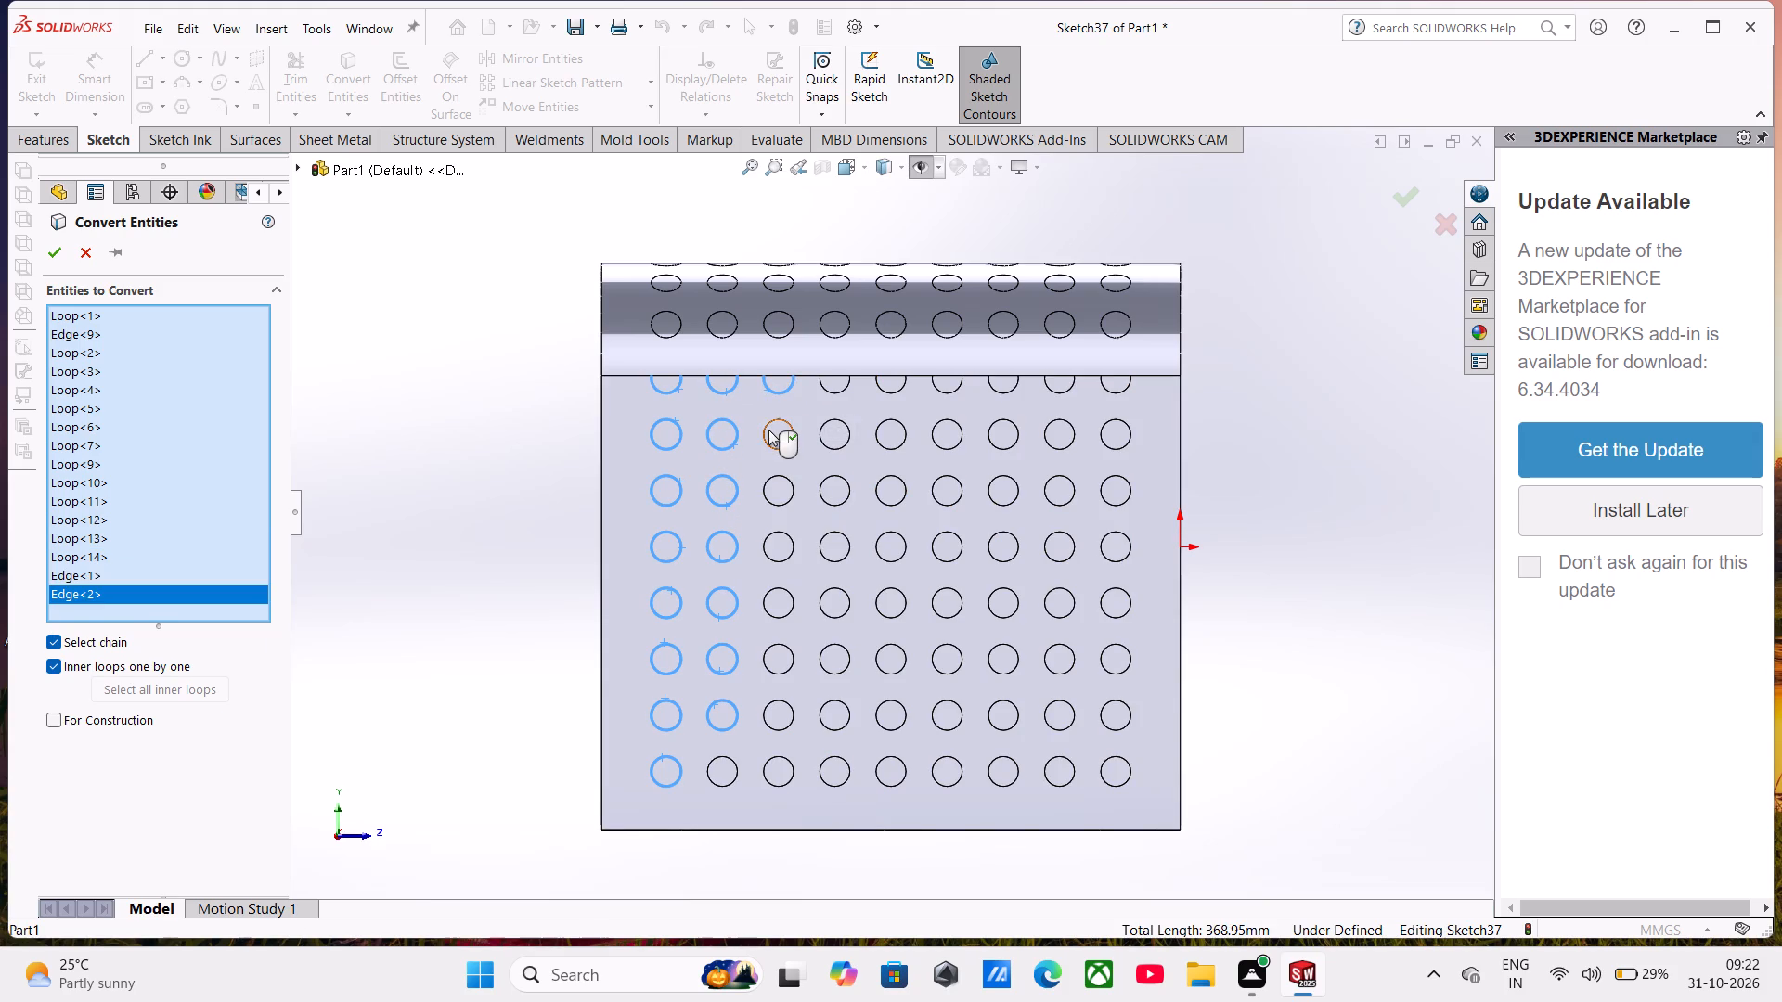
click(768, 427)
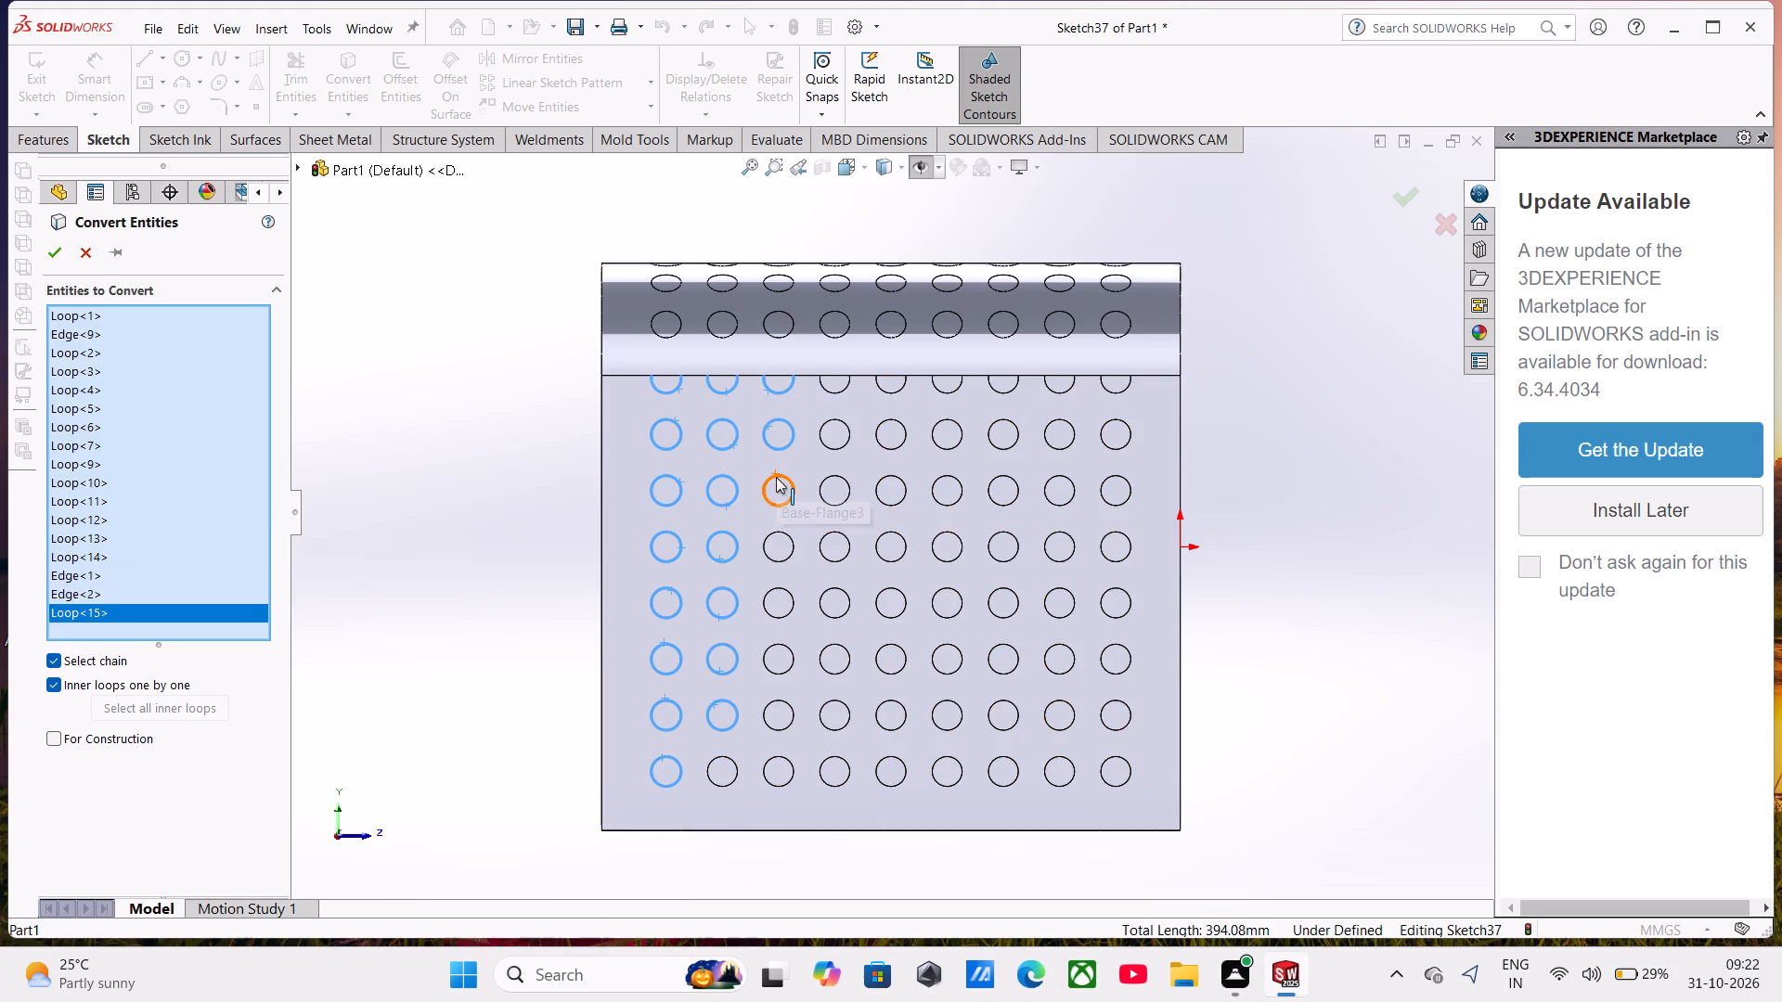
click(776, 477)
click(791, 534)
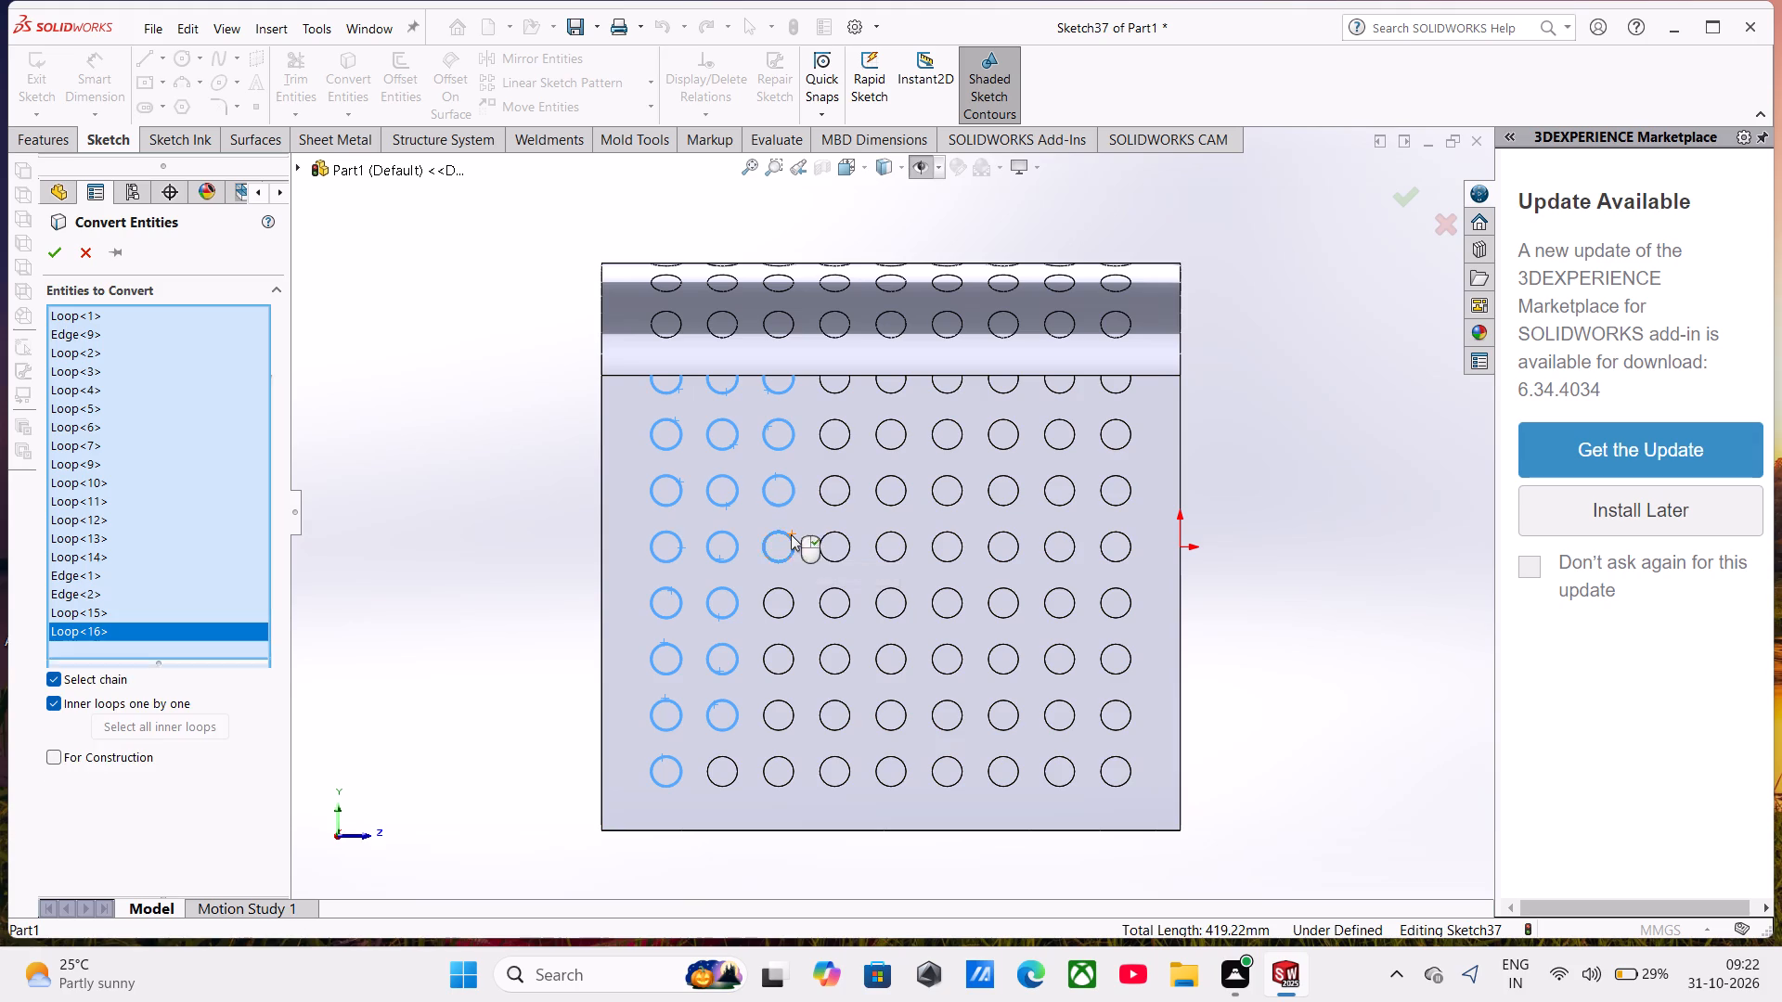
click(784, 591)
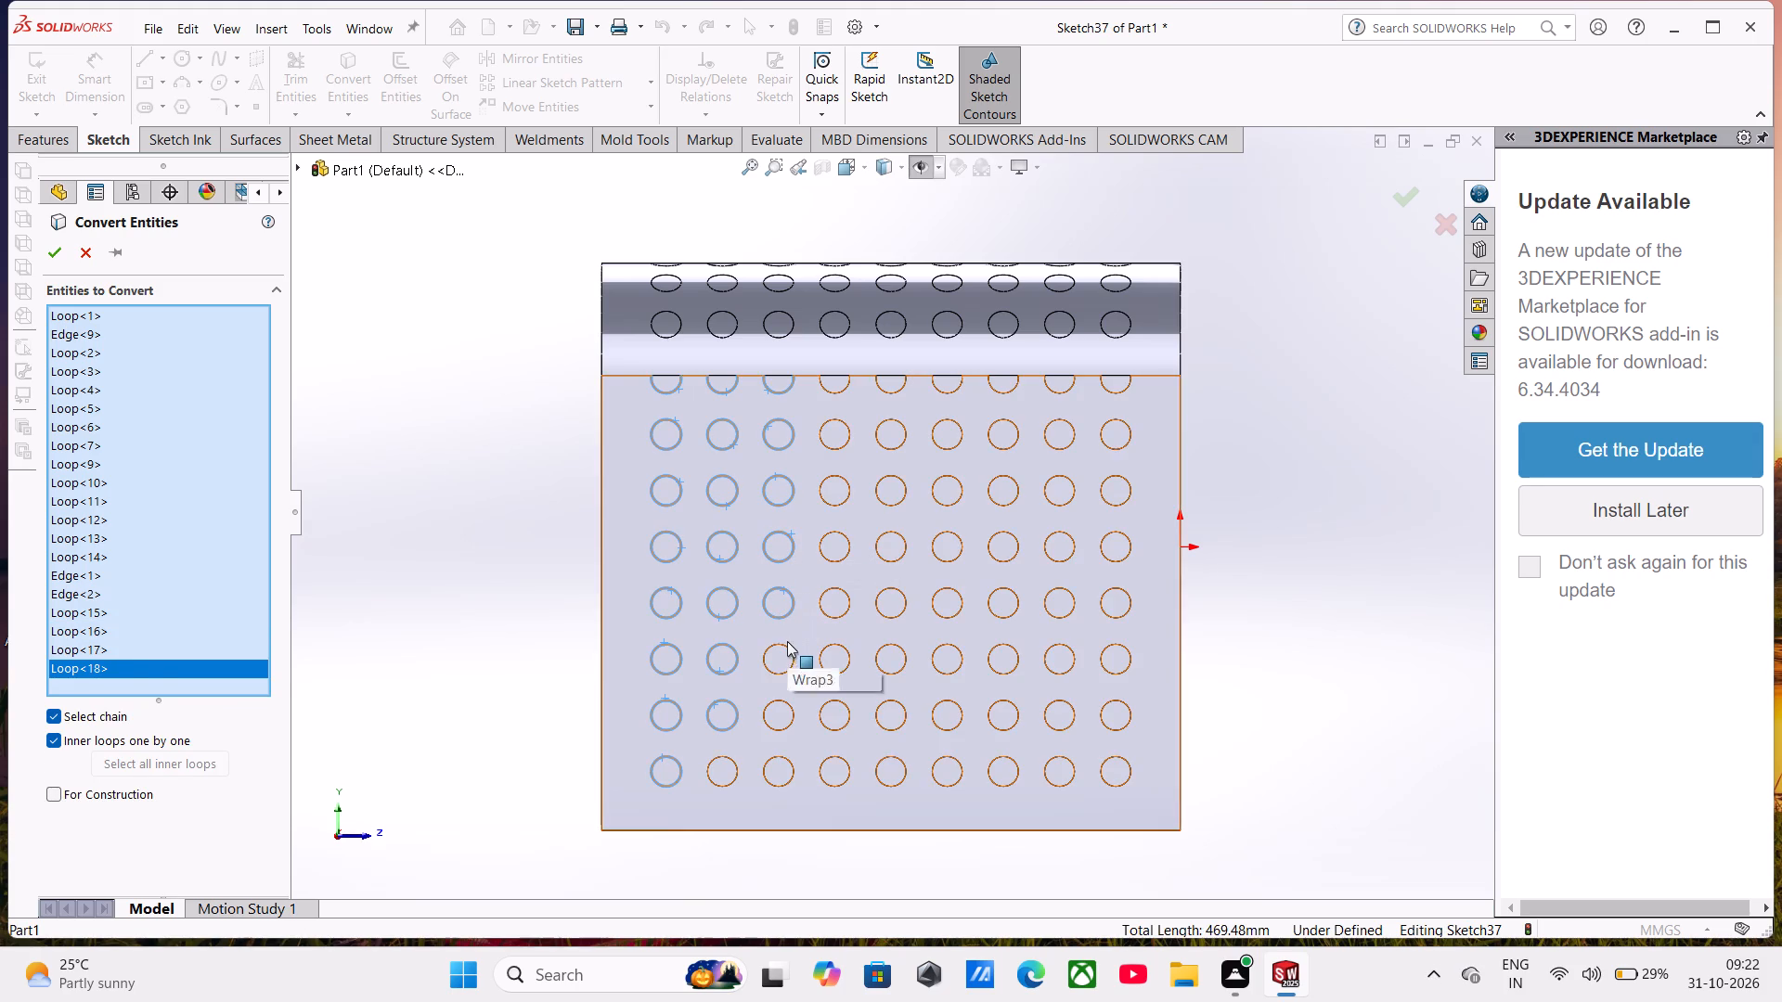
click(787, 646)
click(791, 703)
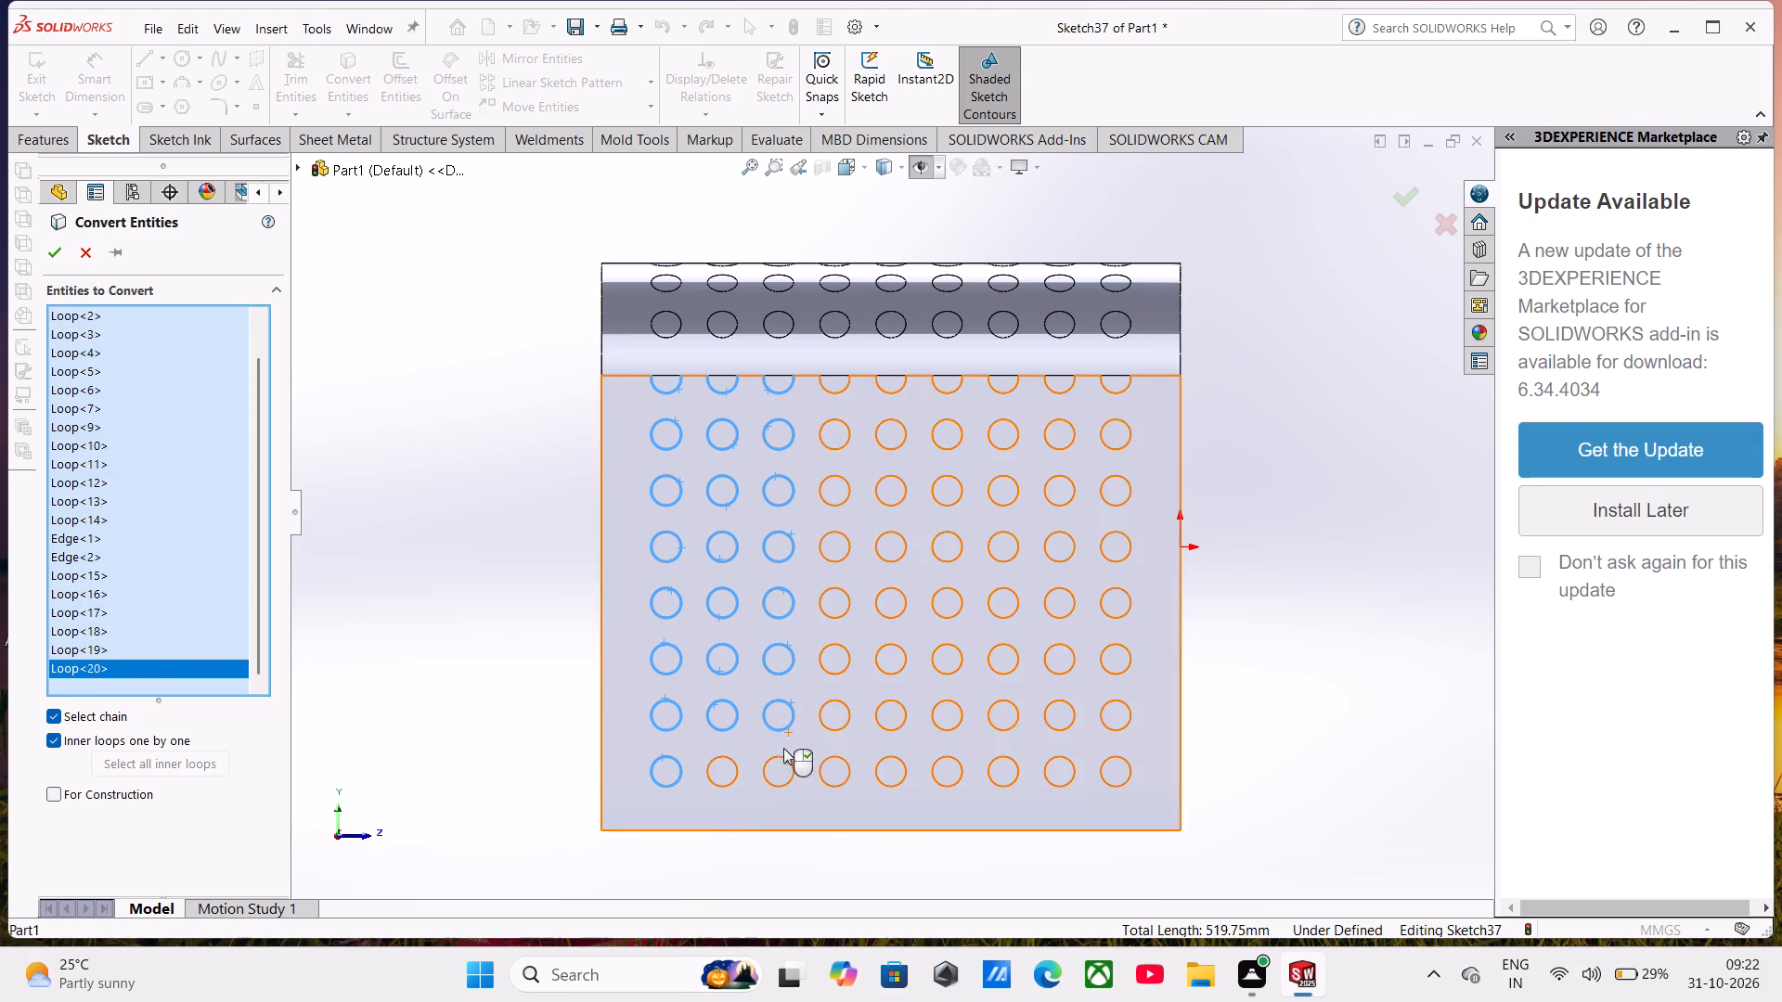
click(782, 757)
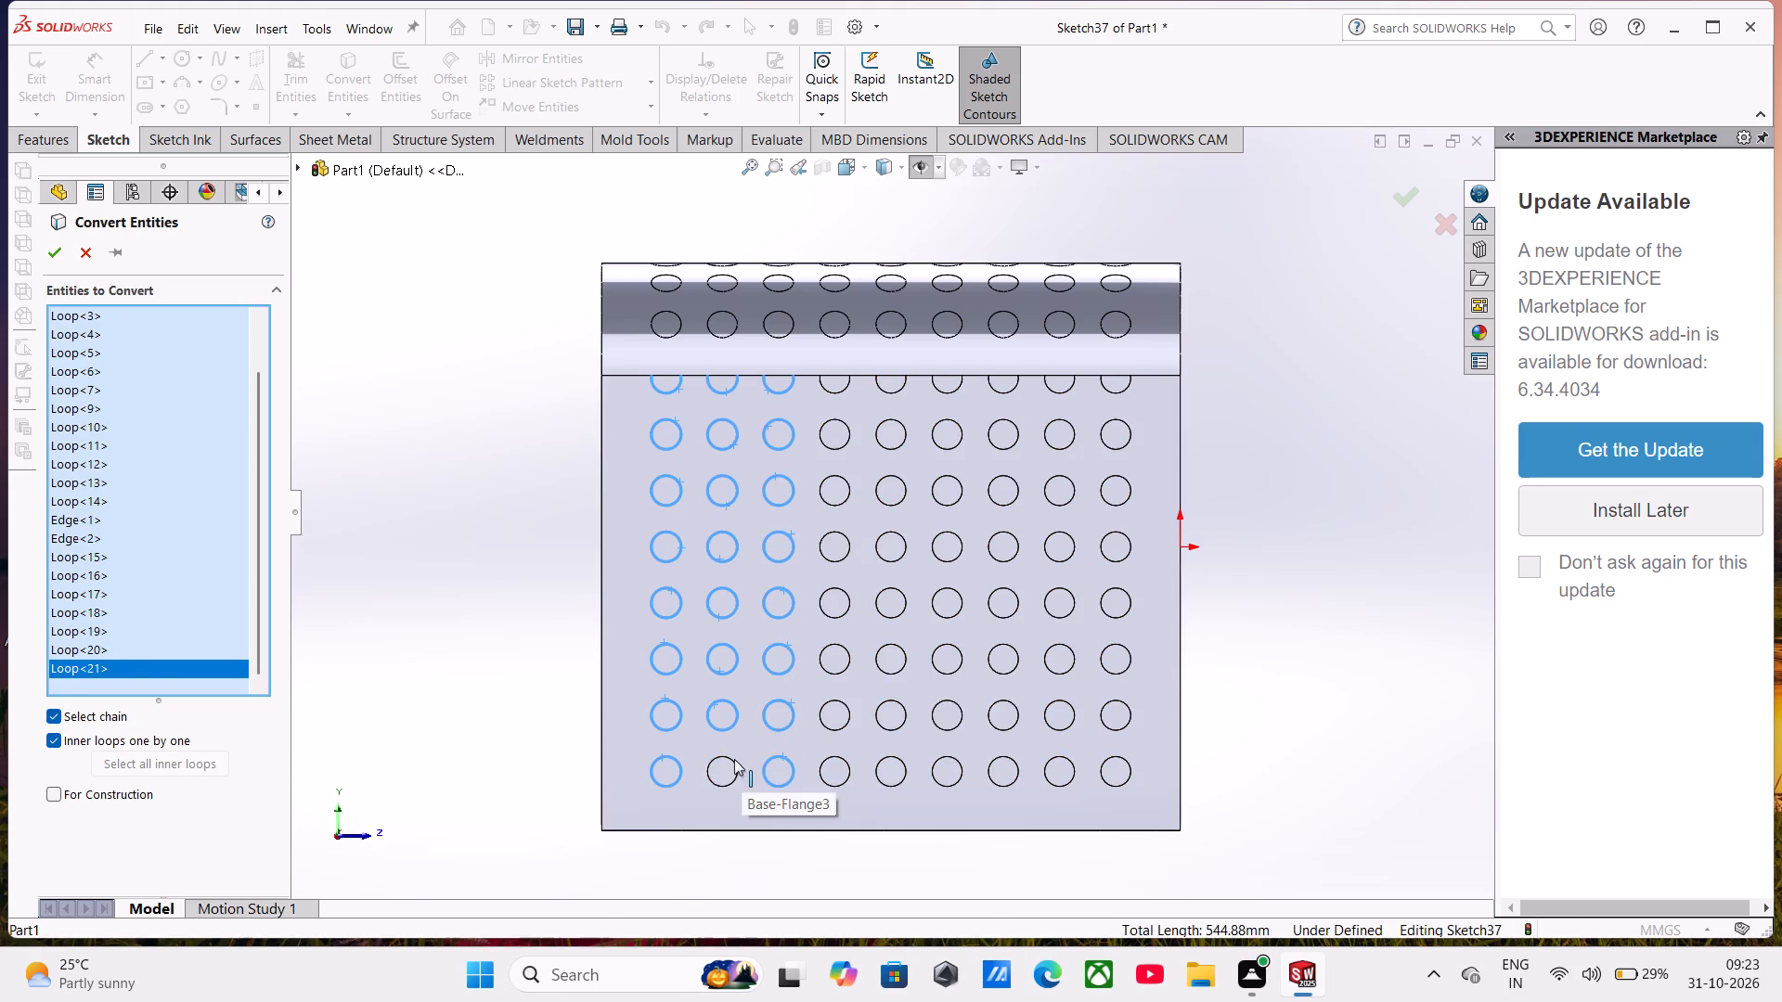
click(734, 758)
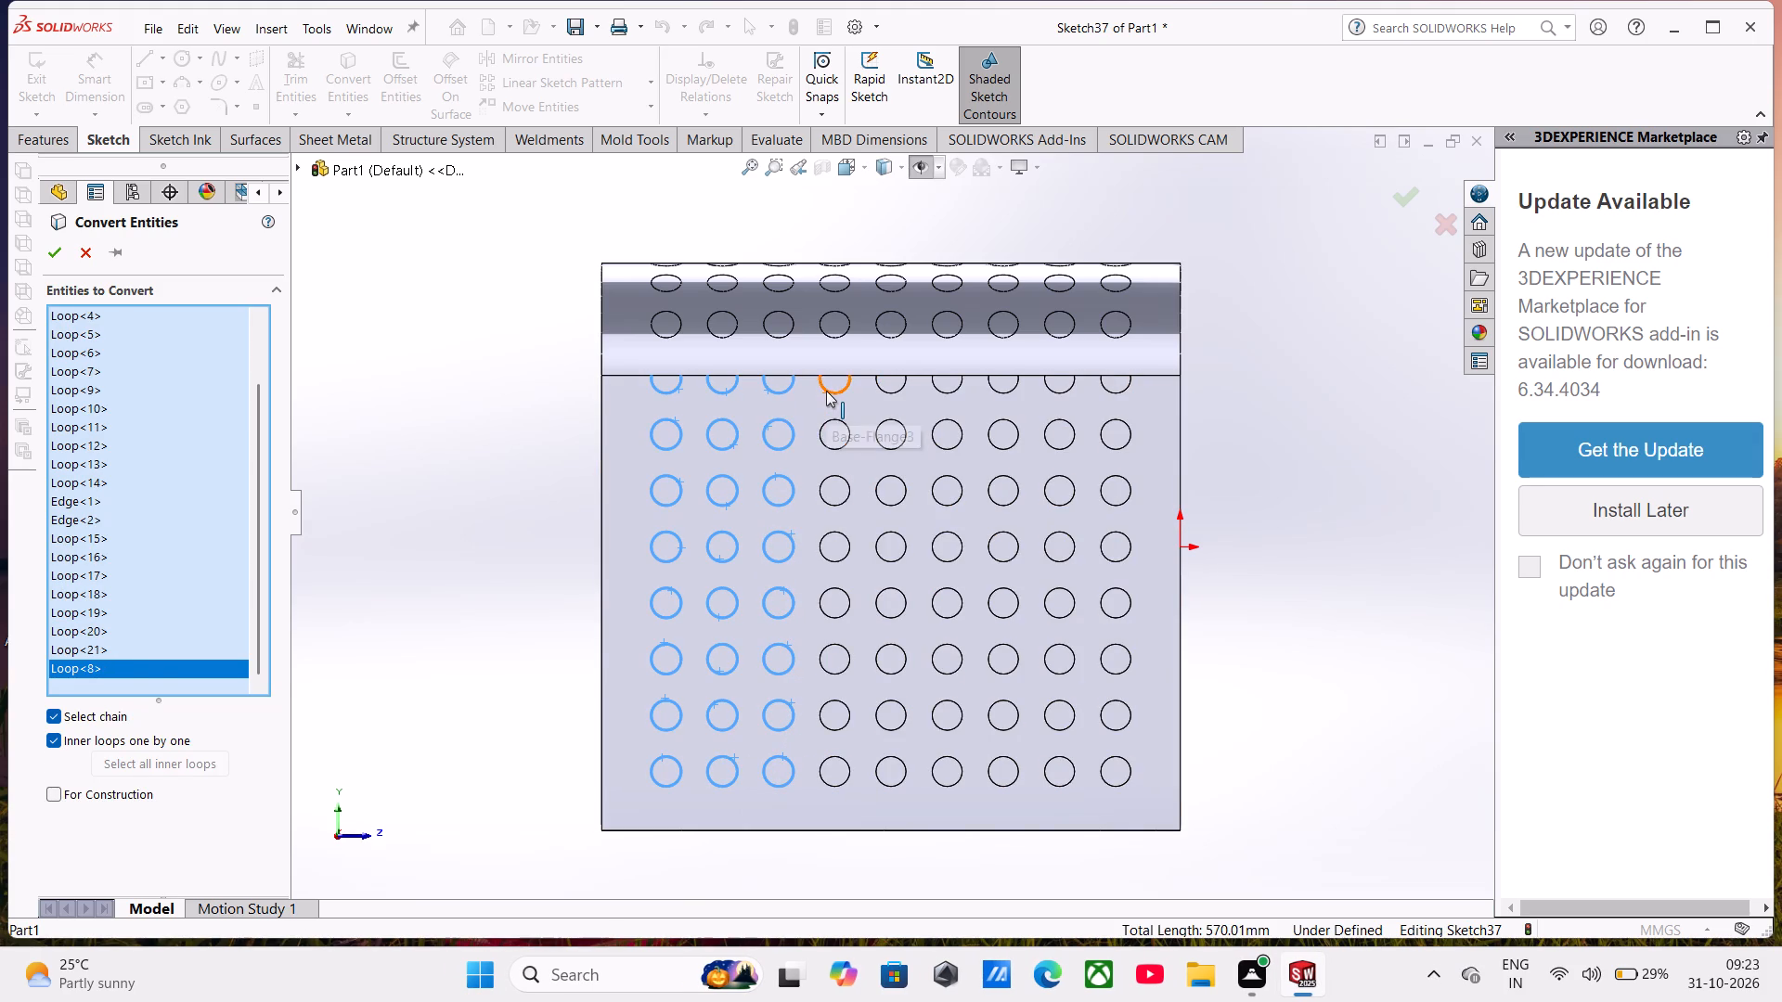
Add the fourth column to the entities to convert, from the half circle at the bend line down to its lowest circle.
click(825, 391)
click(823, 423)
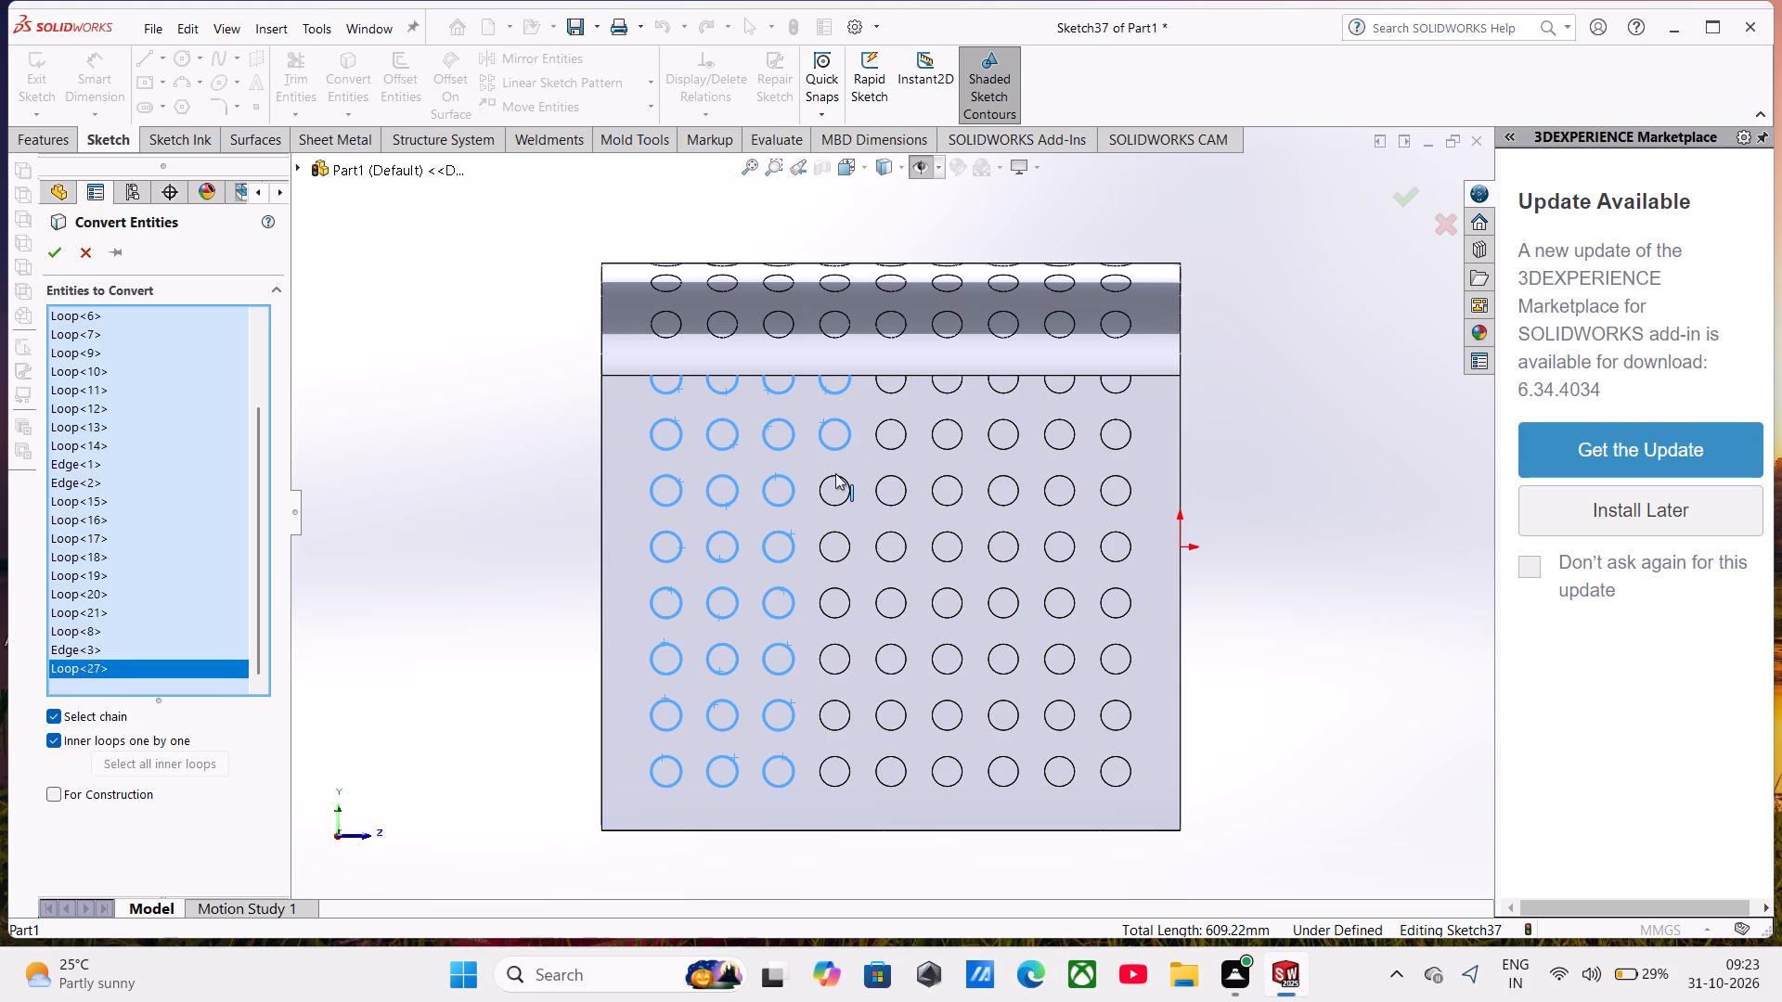
click(835, 473)
click(846, 535)
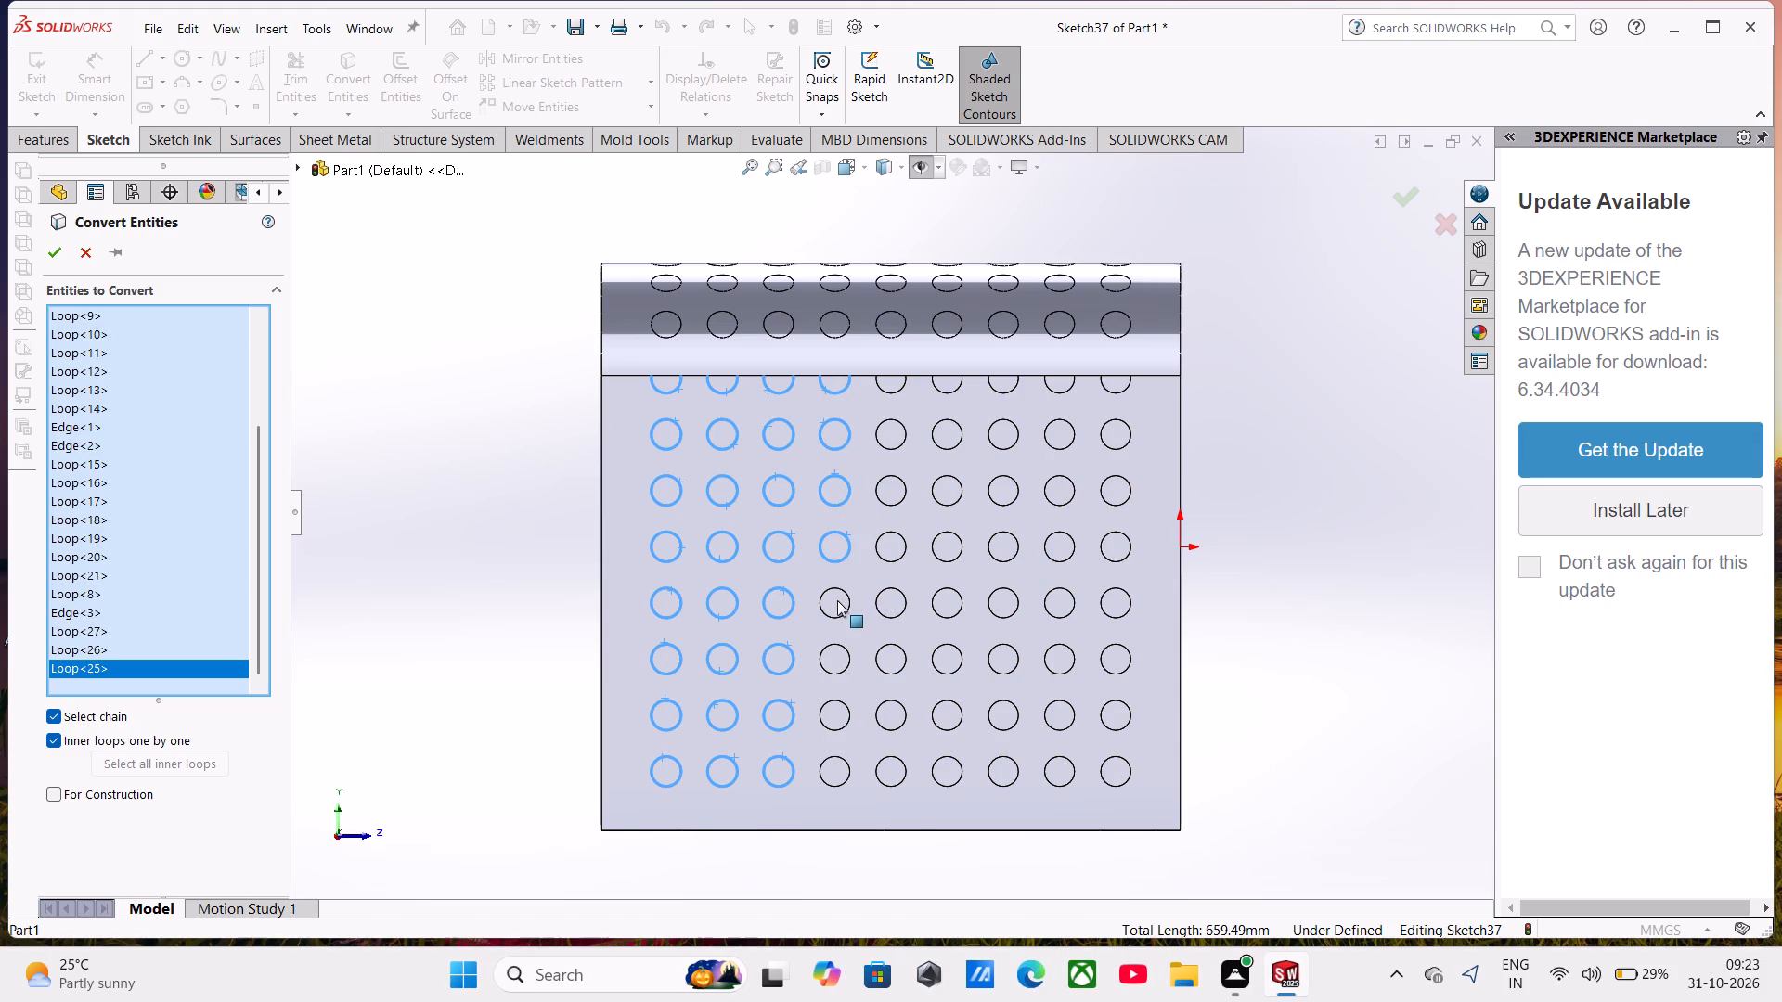
click(828, 591)
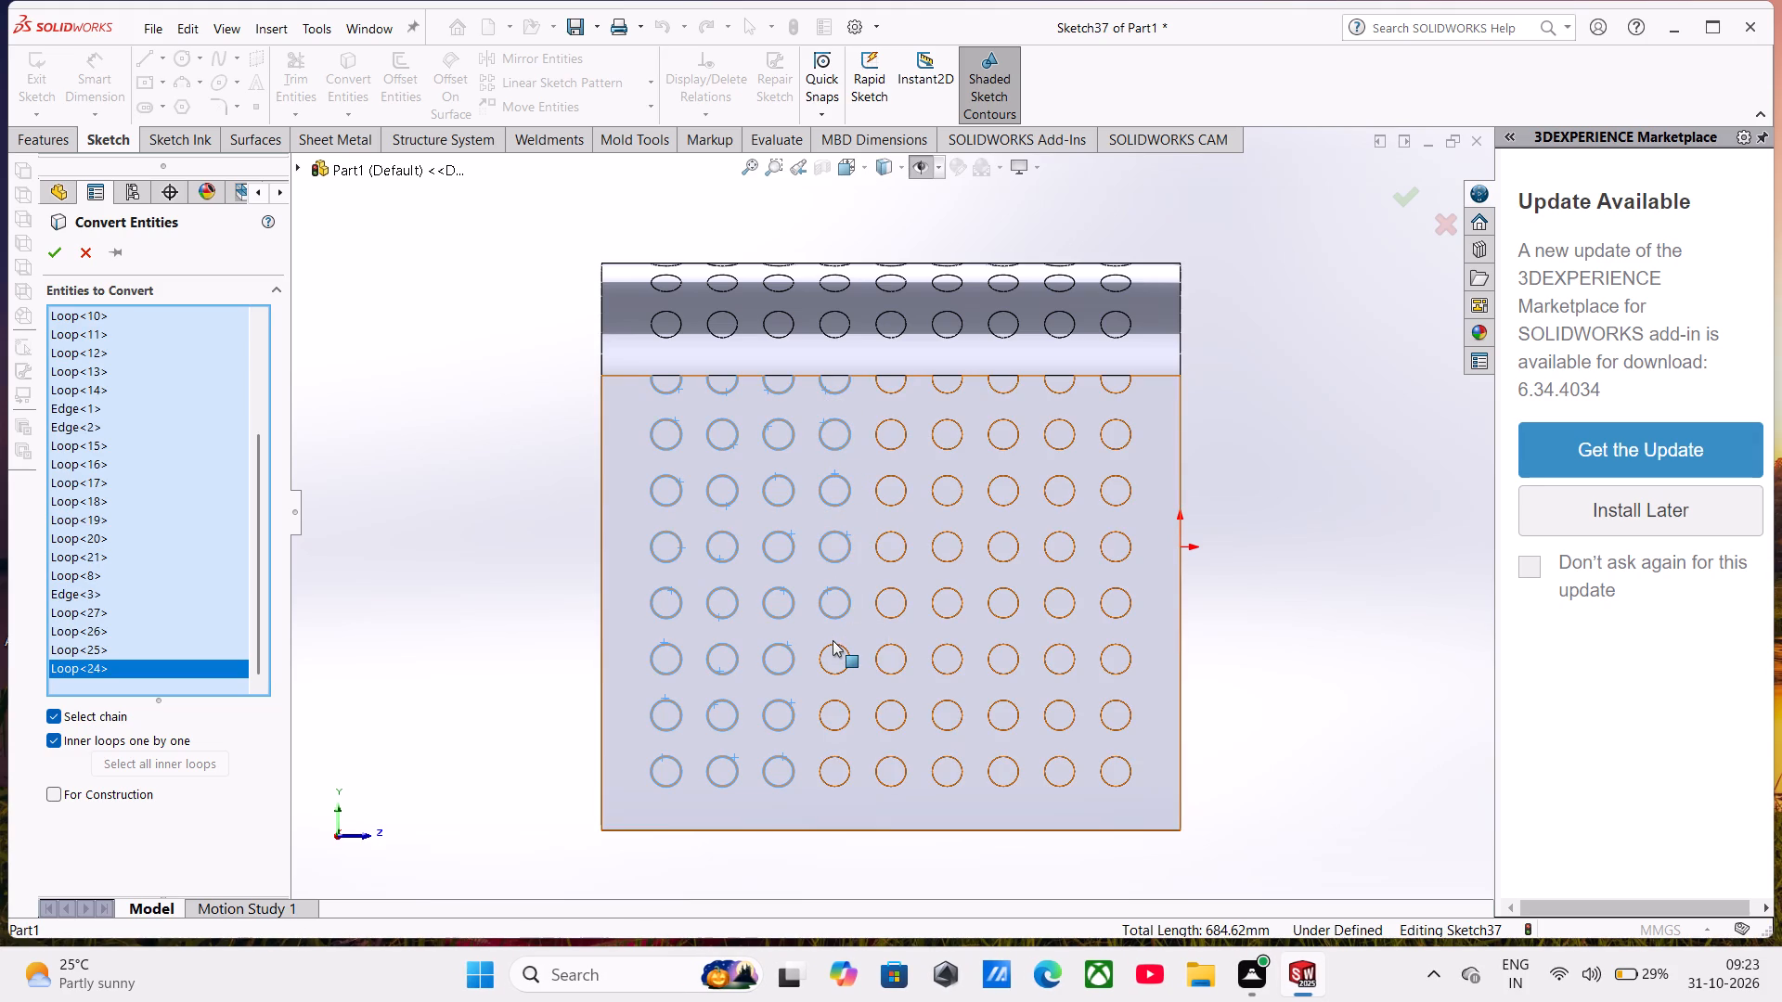
click(833, 641)
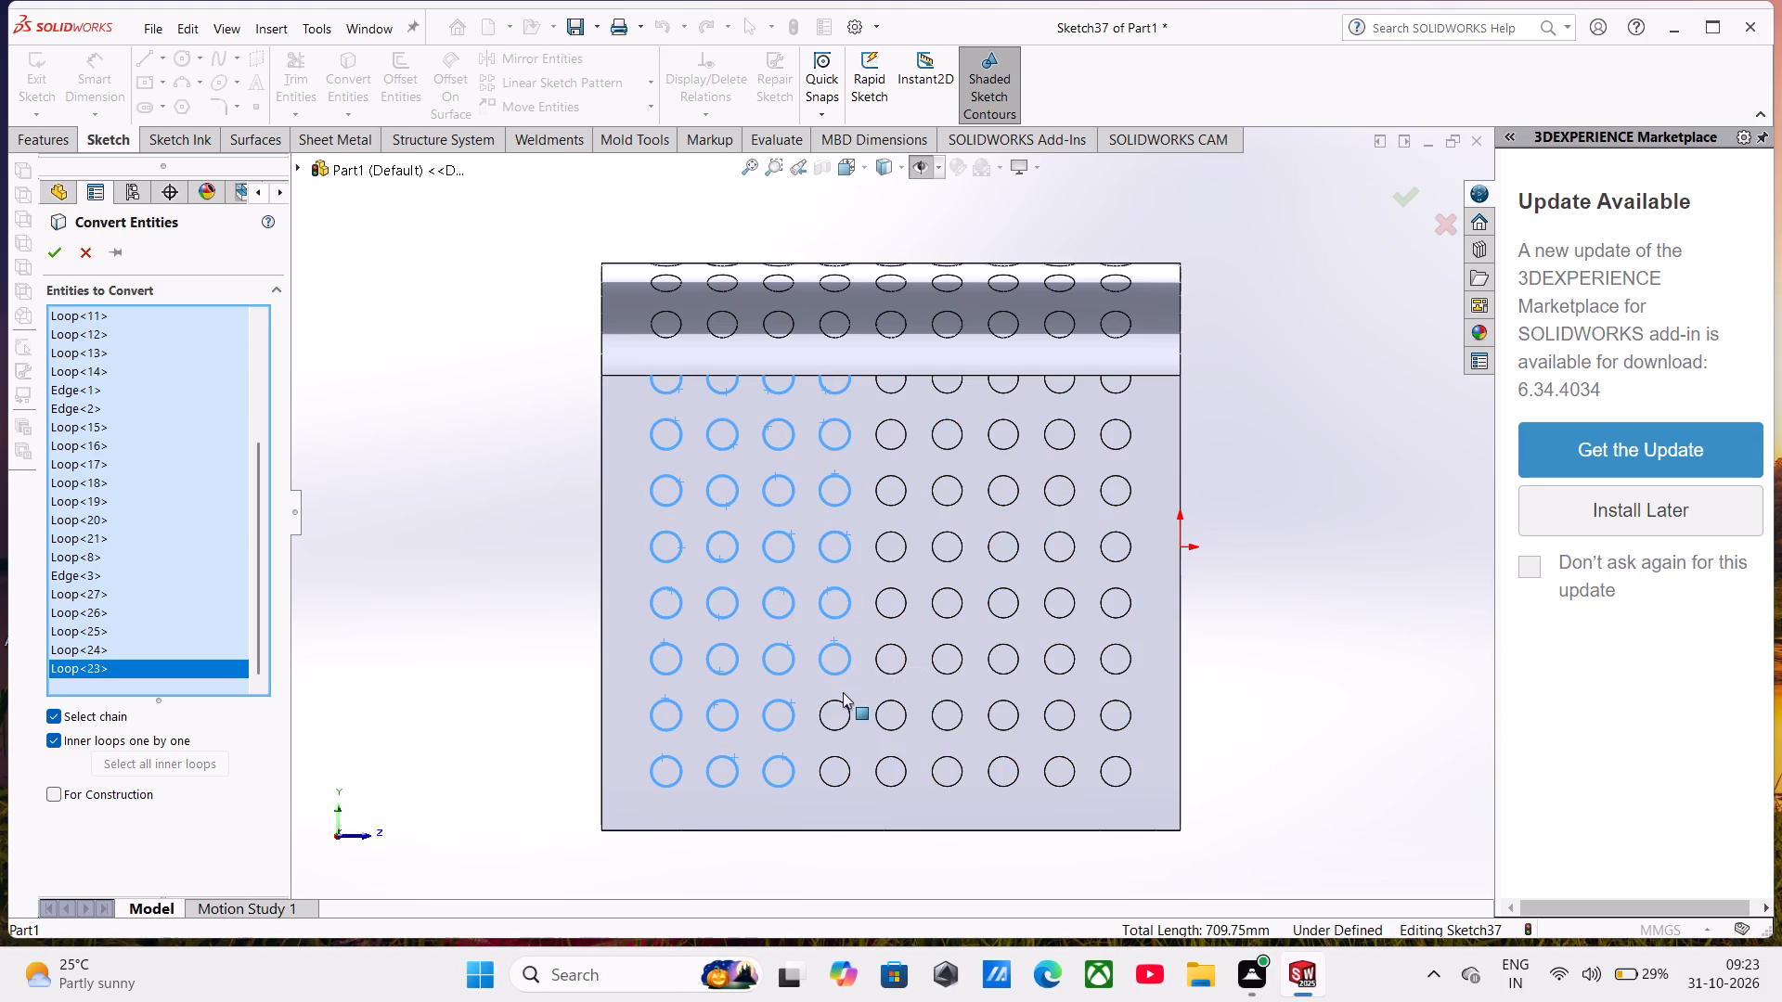
click(839, 701)
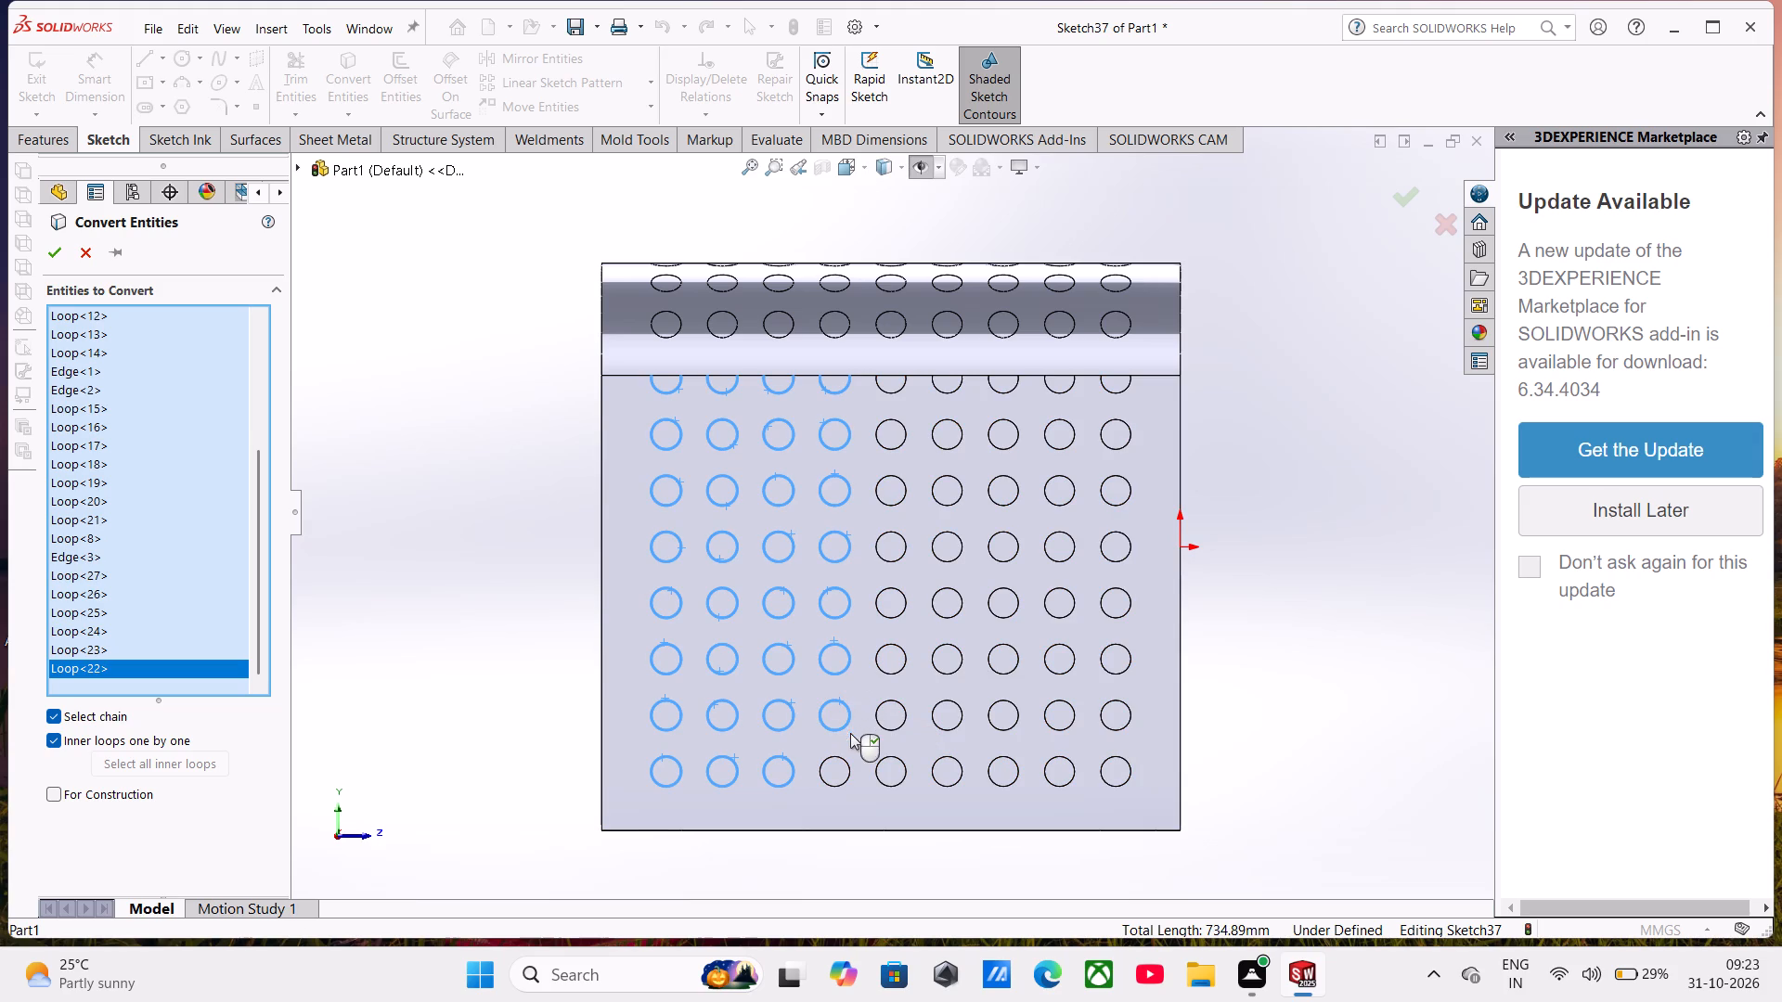
click(847, 759)
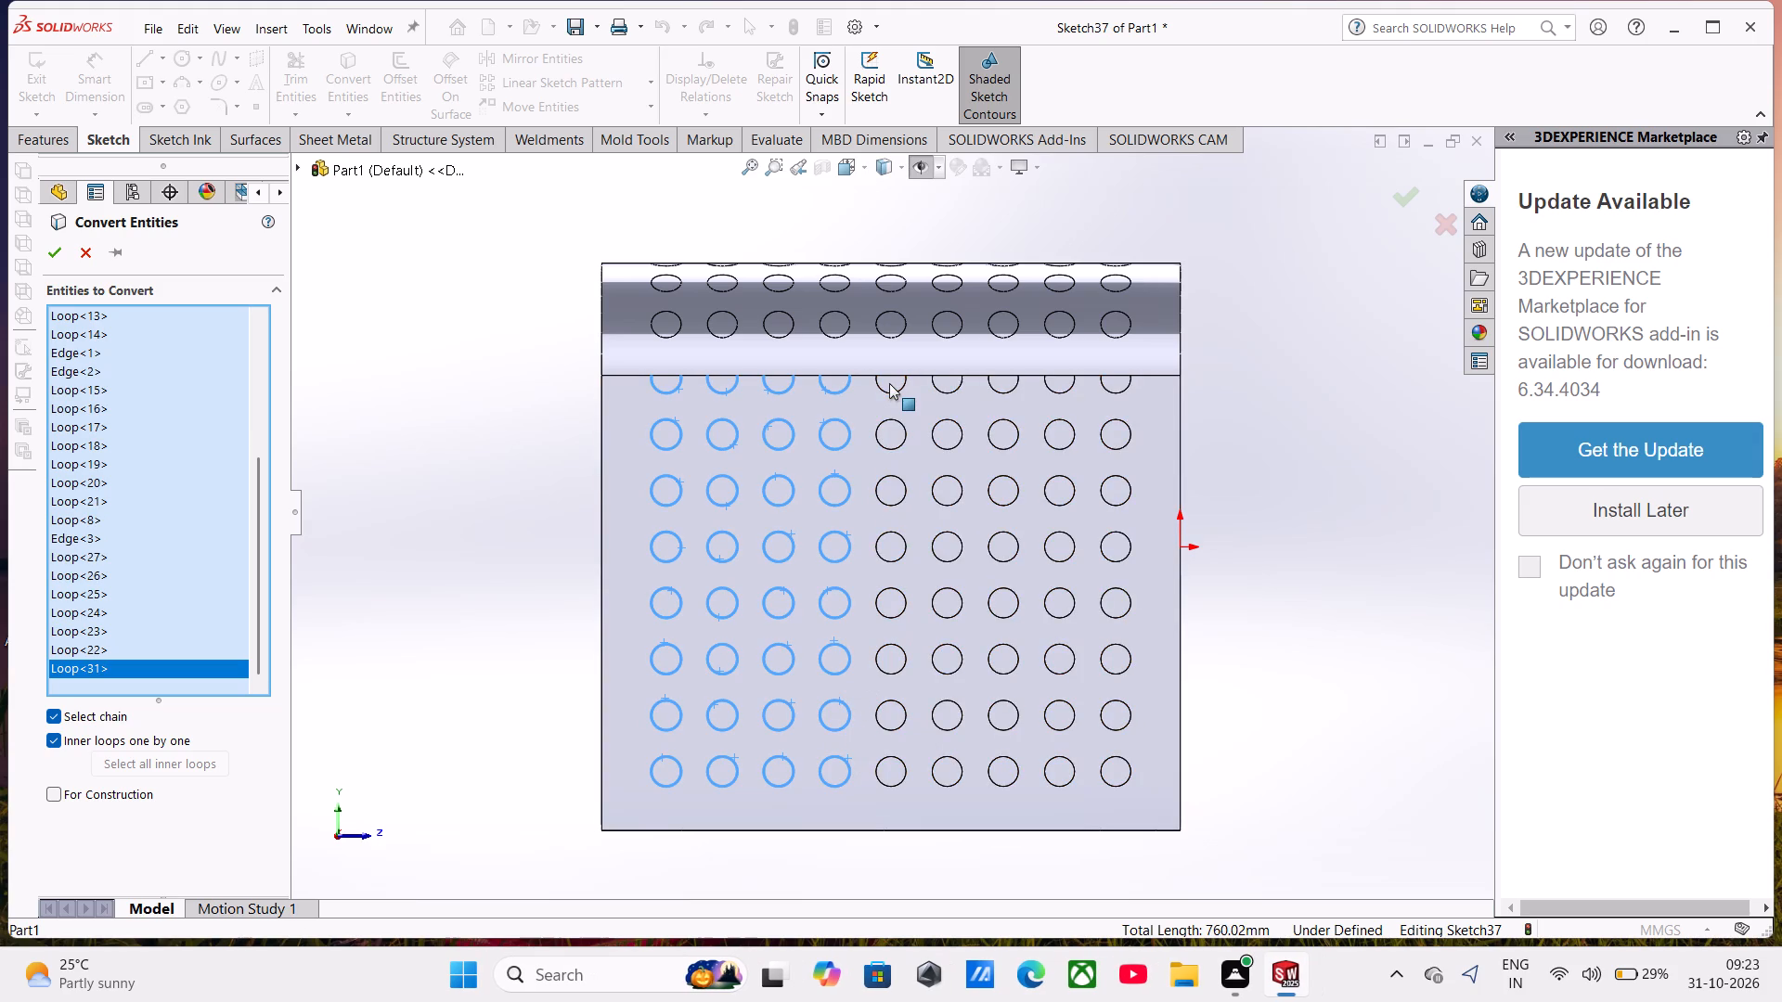
Add the fifth column to the entities to convert, from the half circle at the bend line down to its lowest circle.
click(879, 388)
click(898, 422)
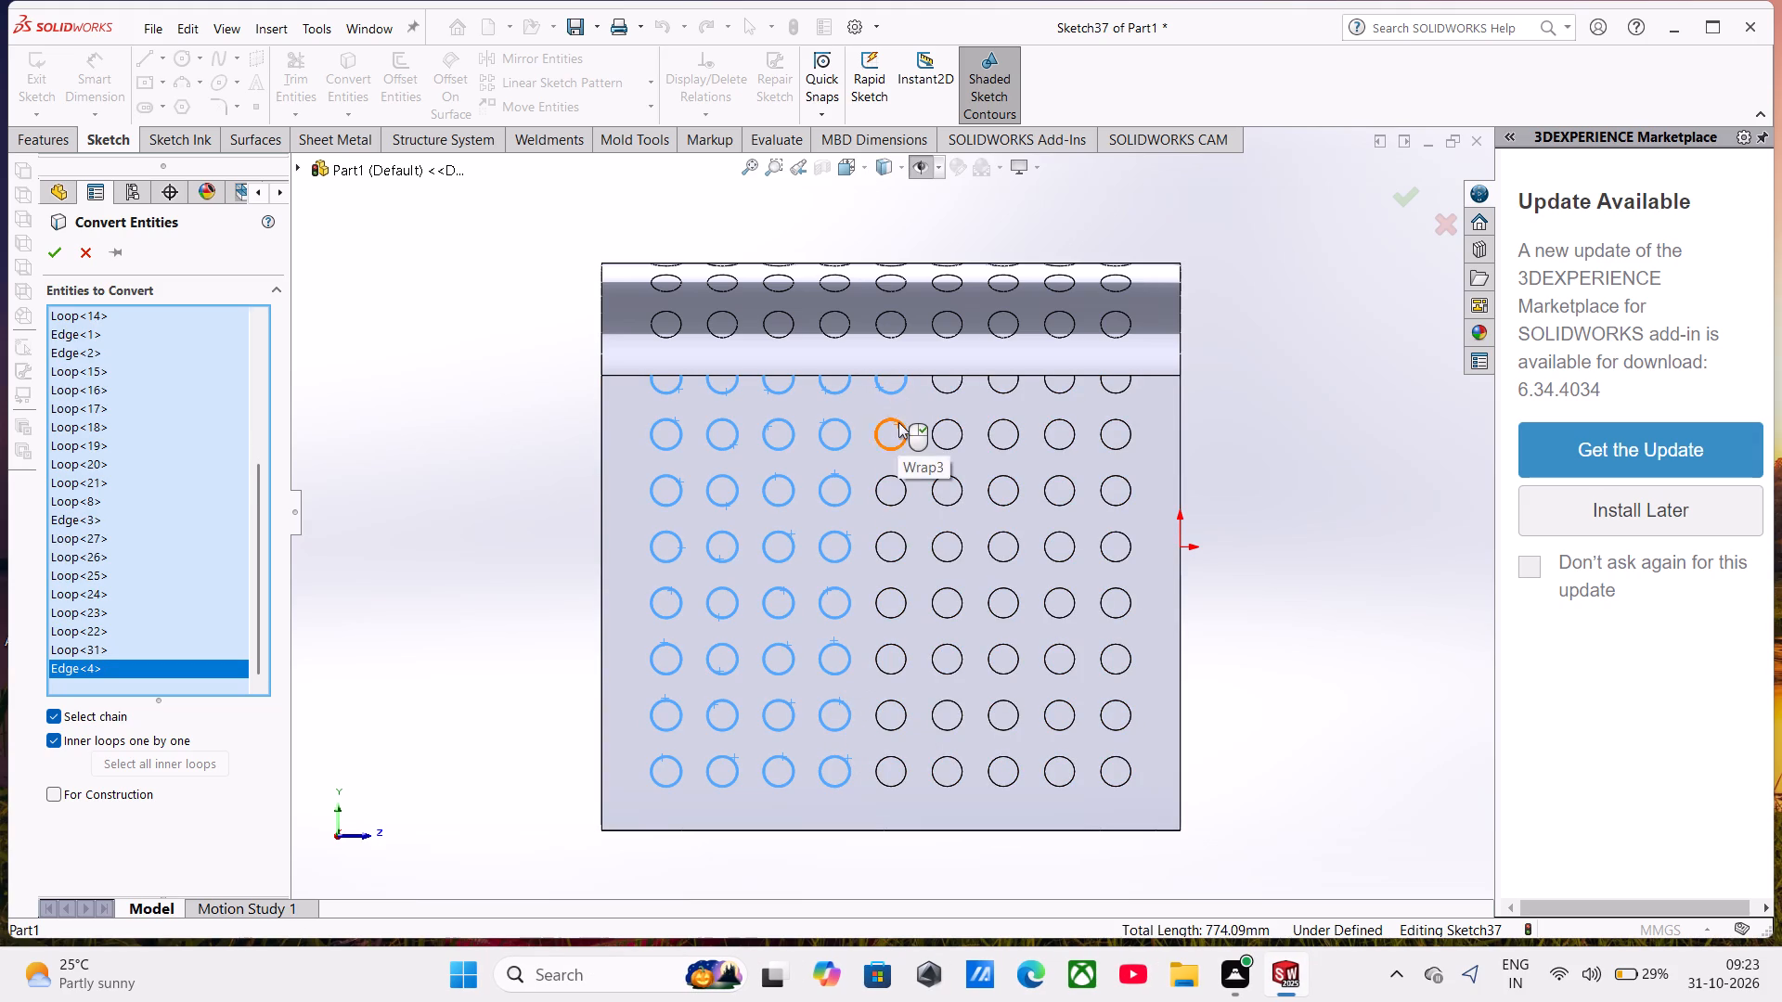
click(890, 475)
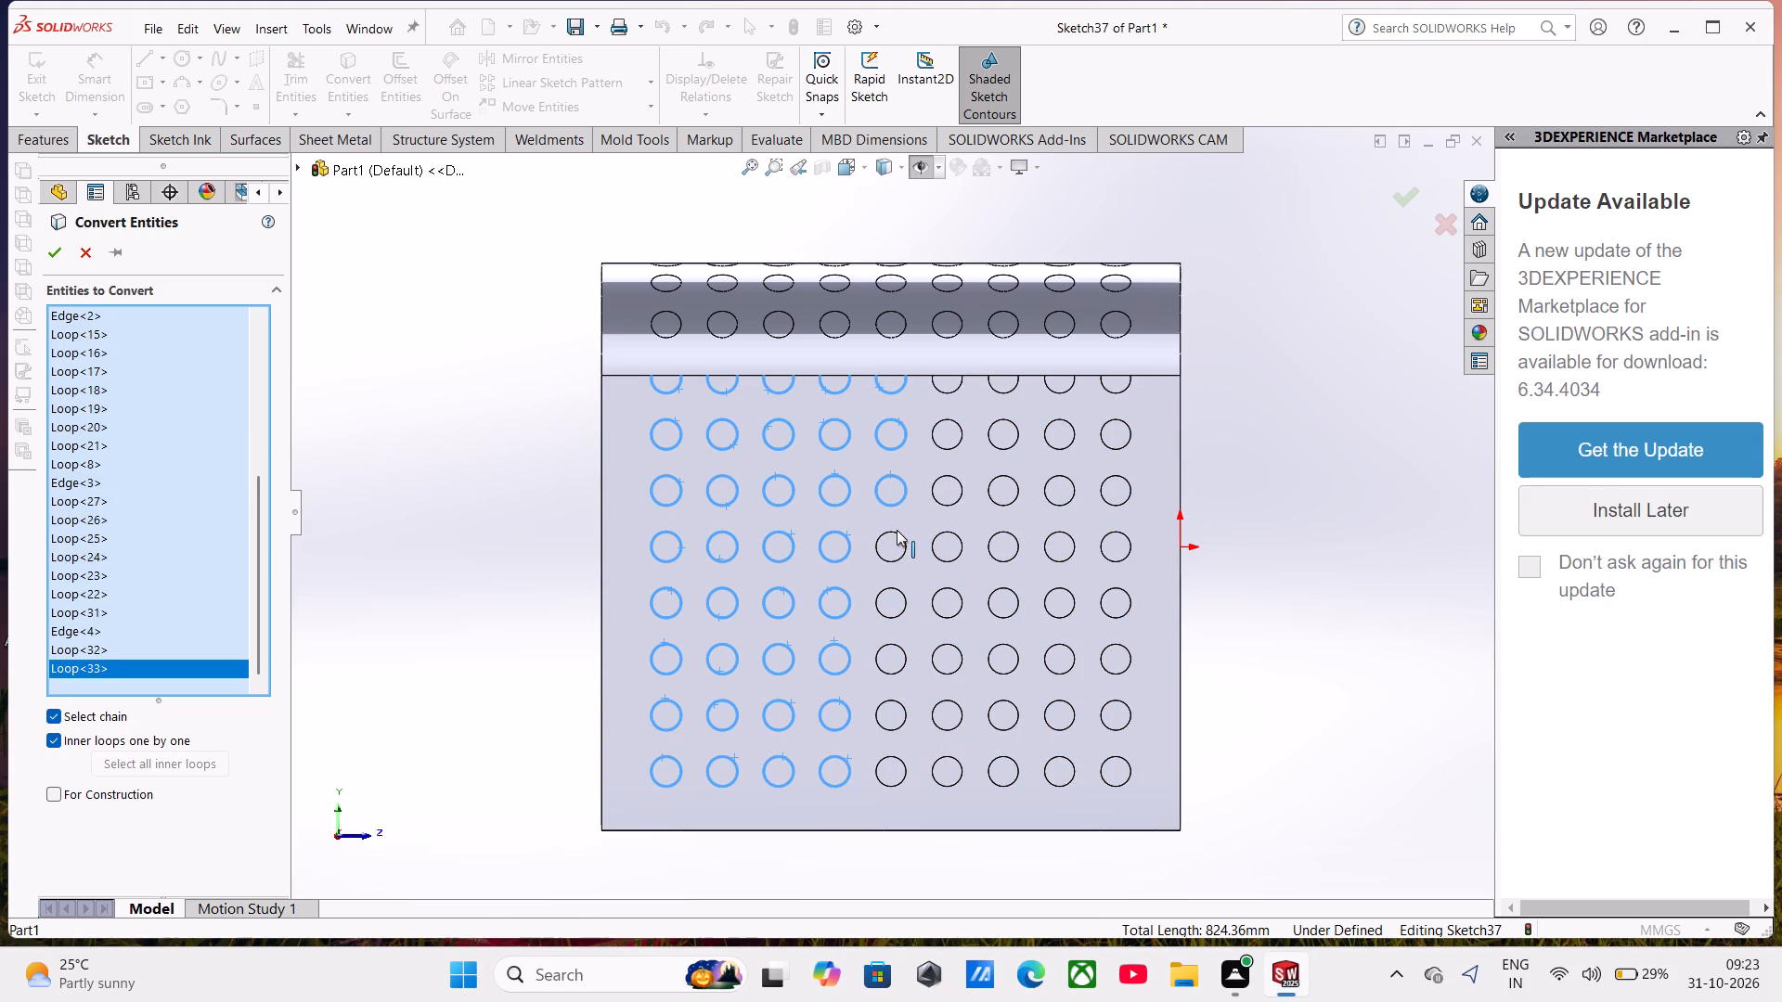
click(897, 530)
click(888, 589)
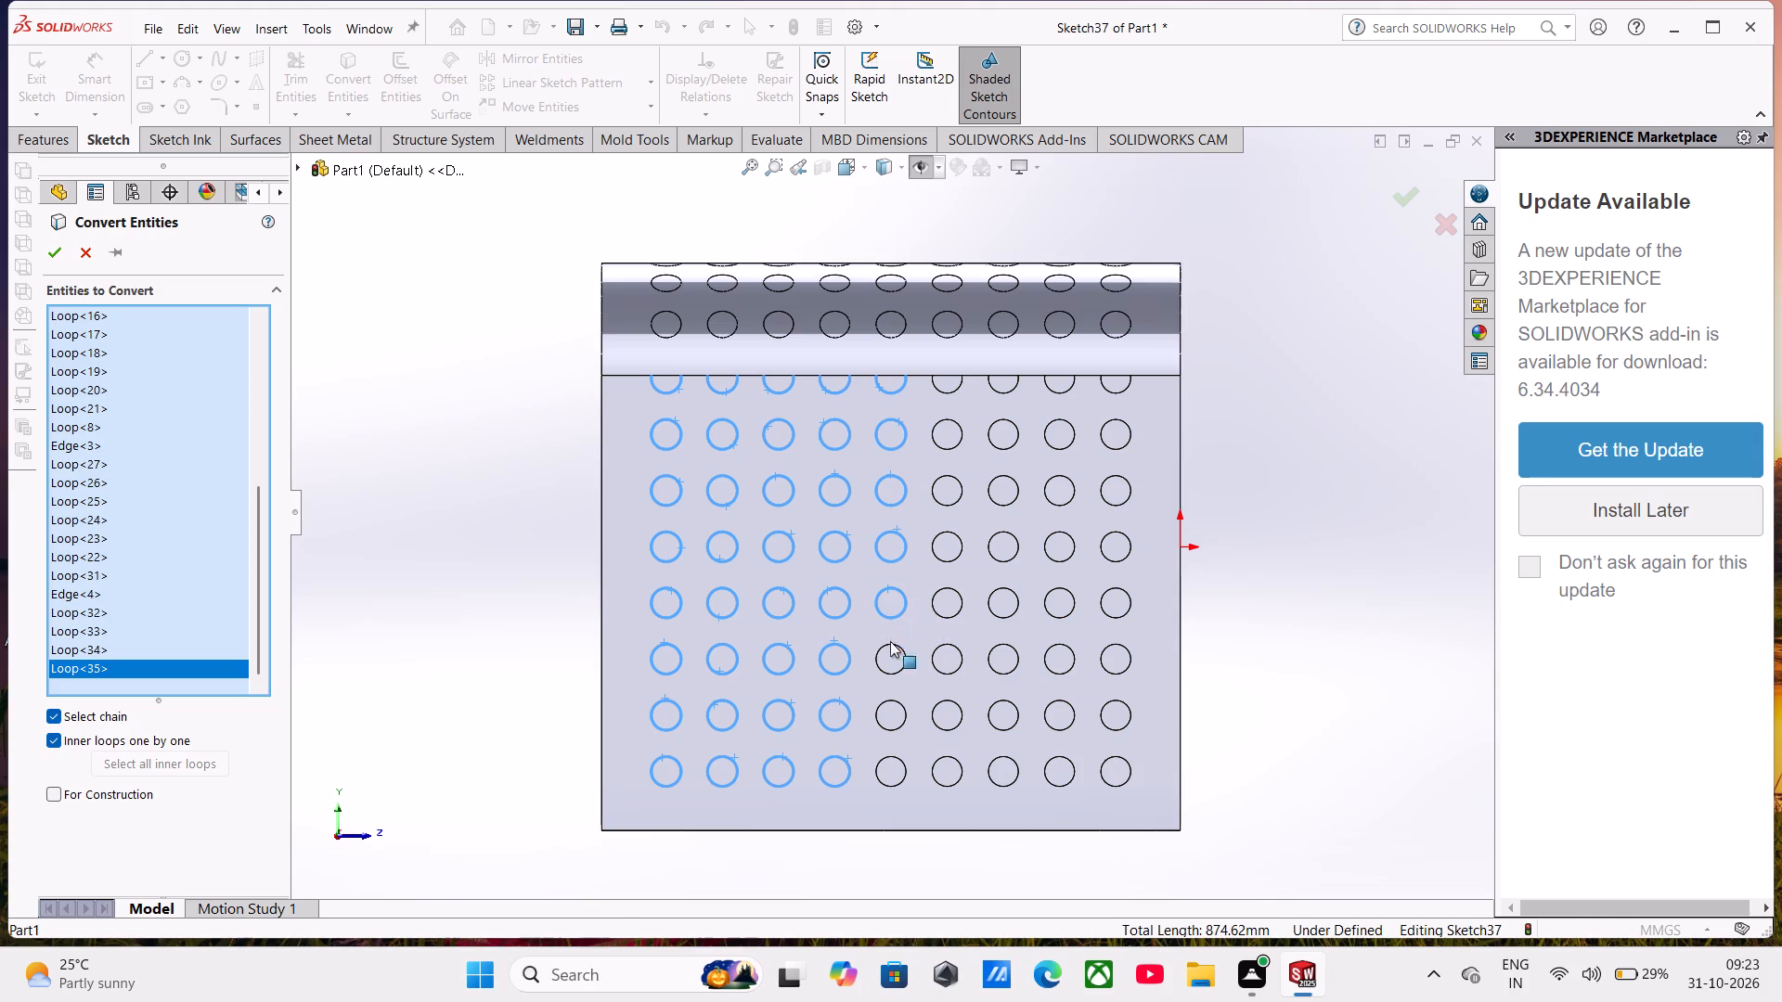
click(888, 645)
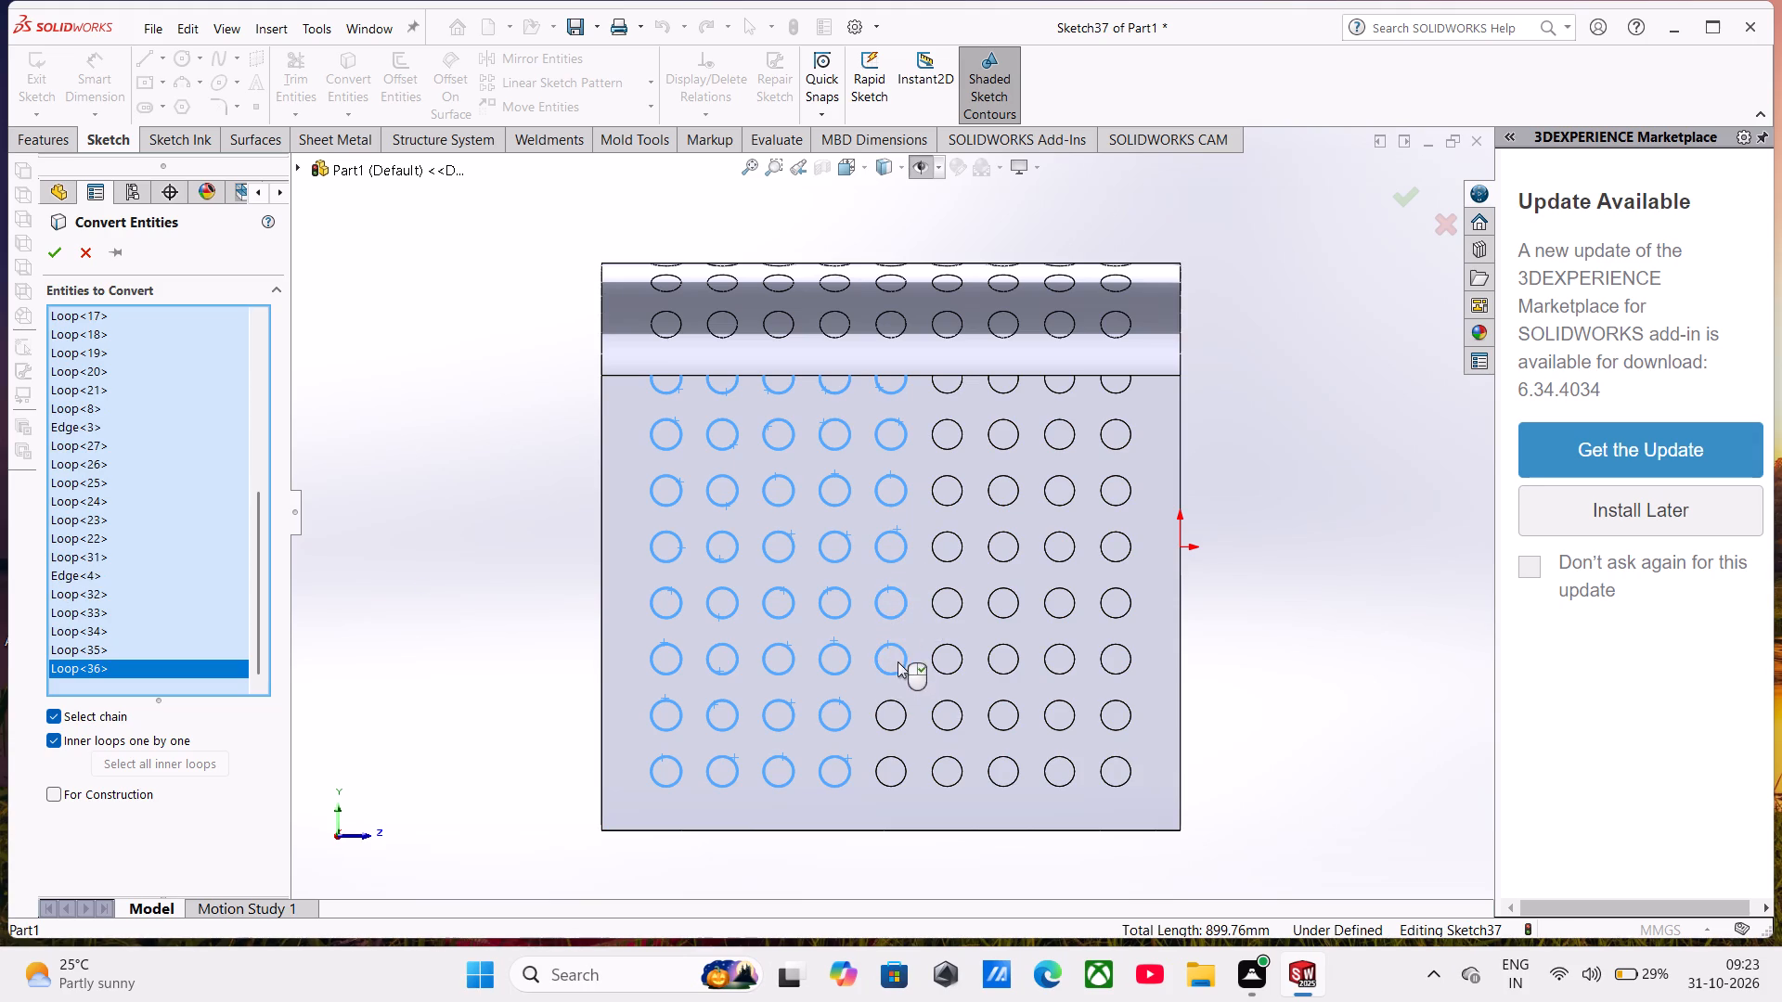
click(897, 700)
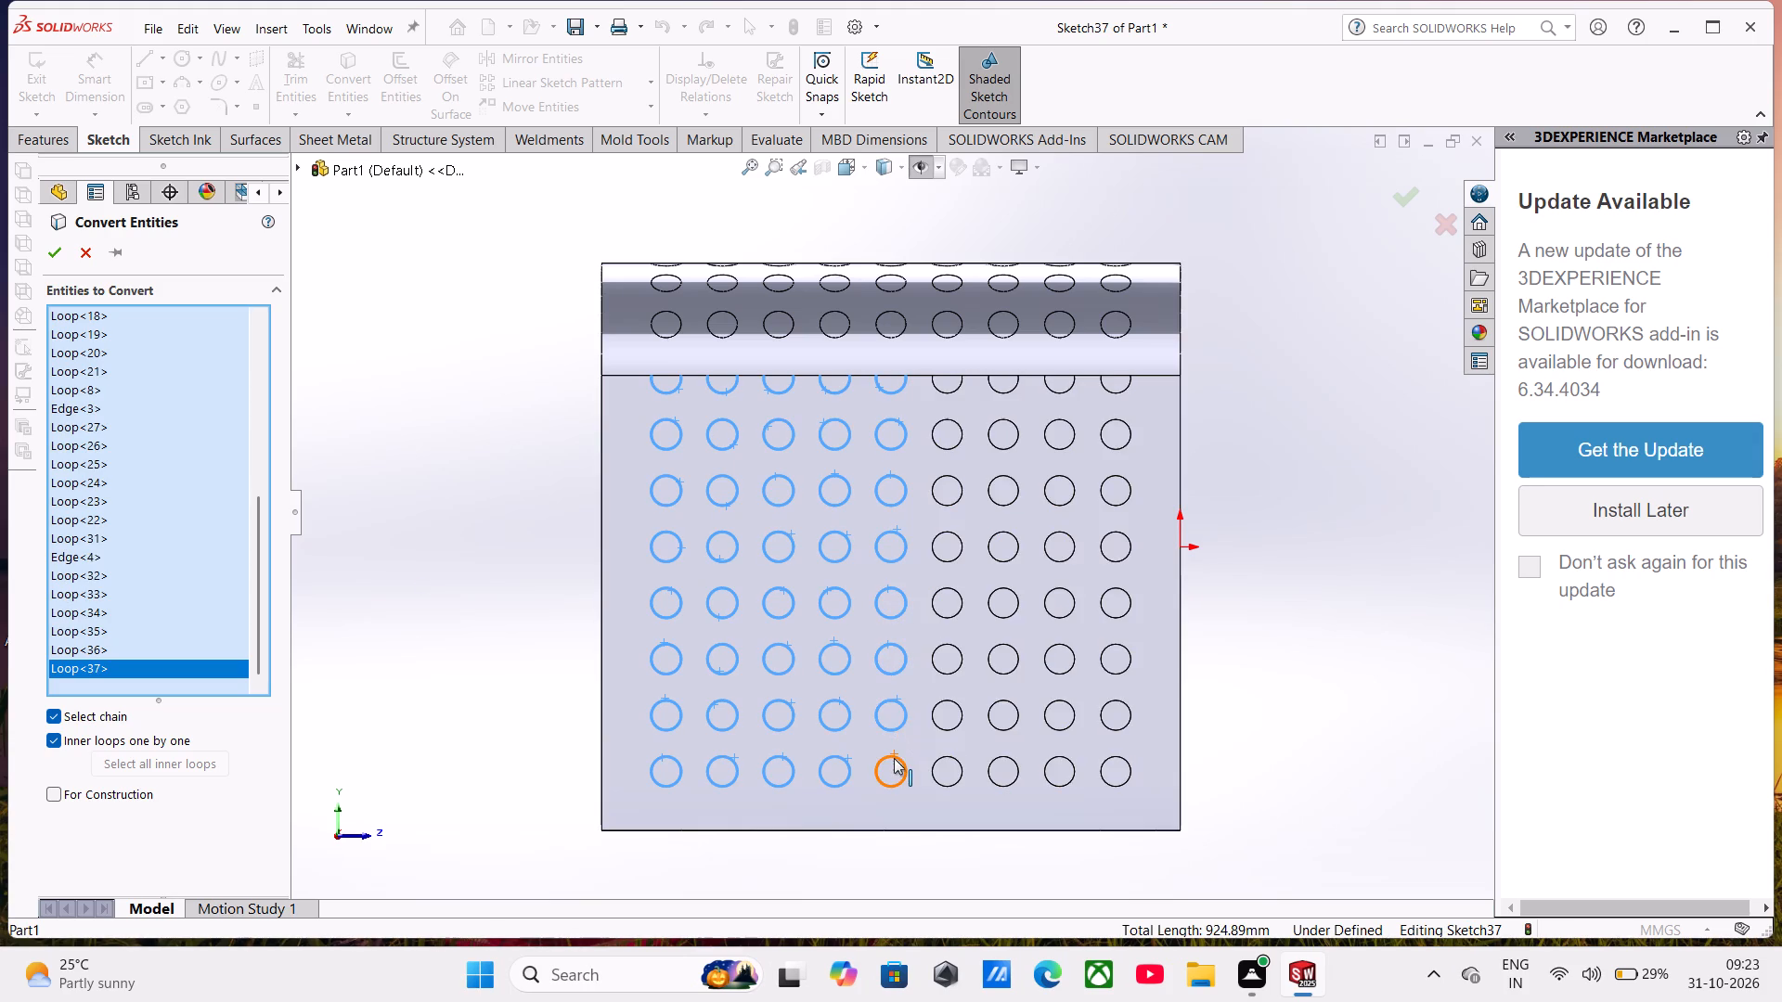
click(894, 758)
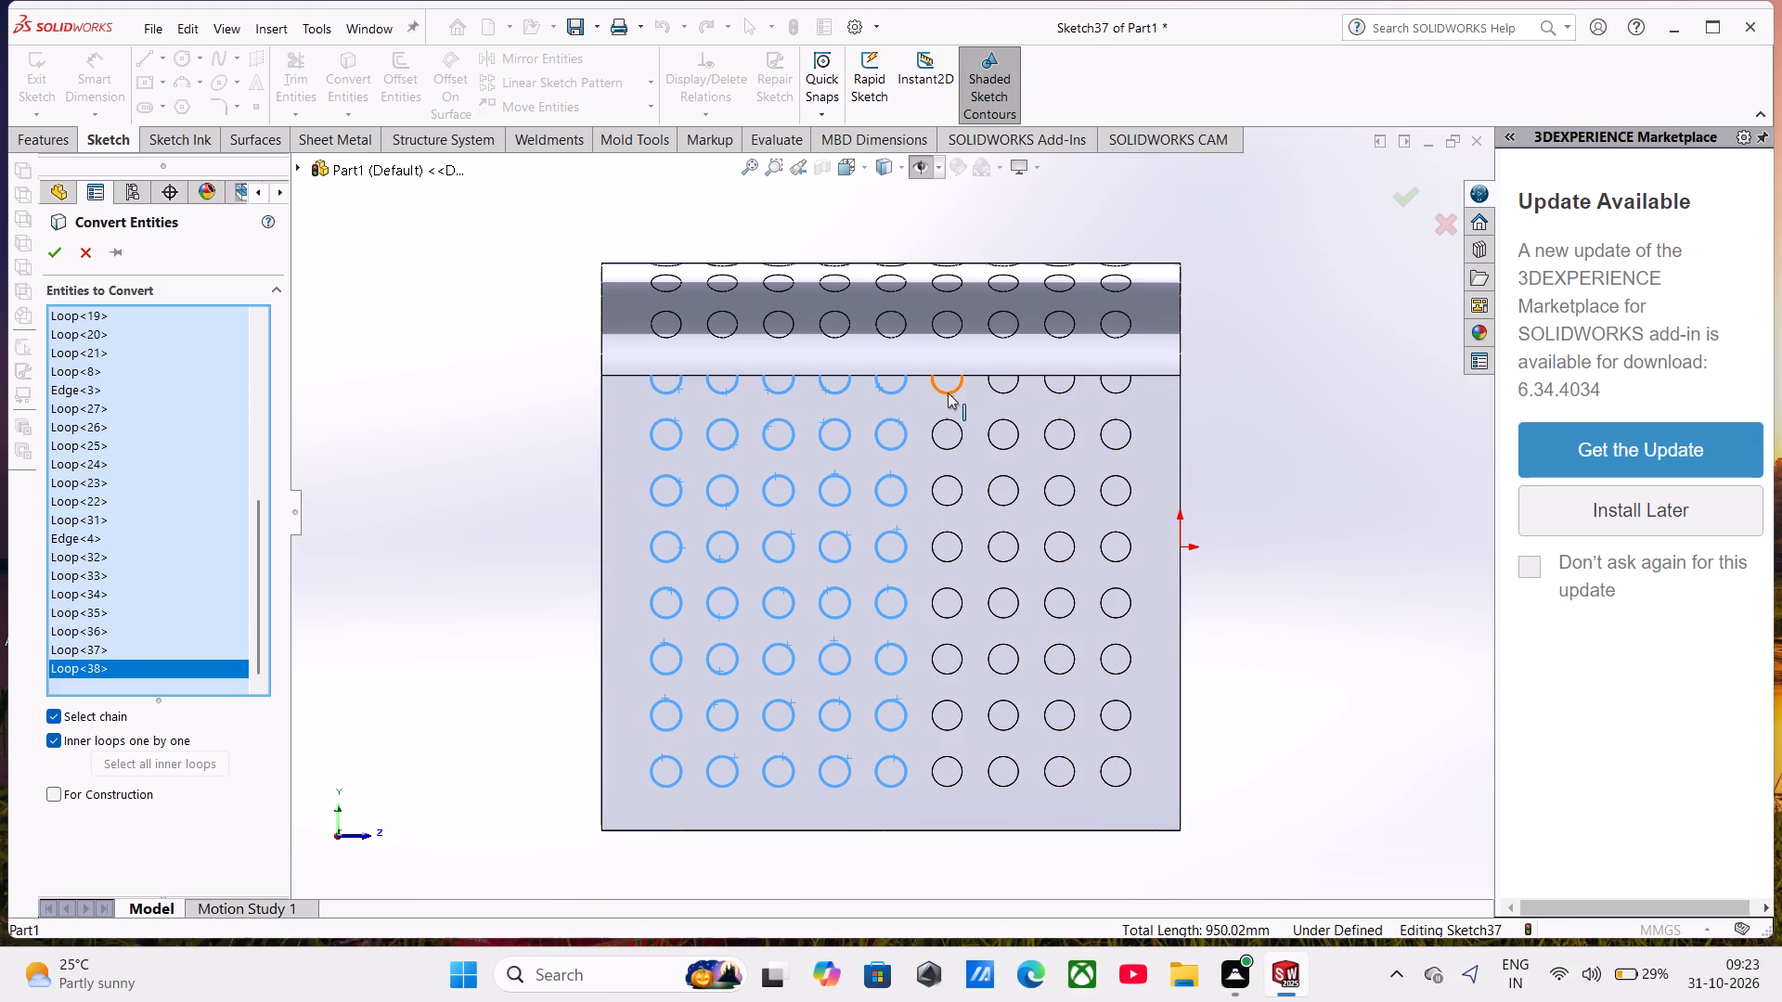
Add the half circles and the uppermost full circles of the last four columns to the entities to convert.
click(948, 392)
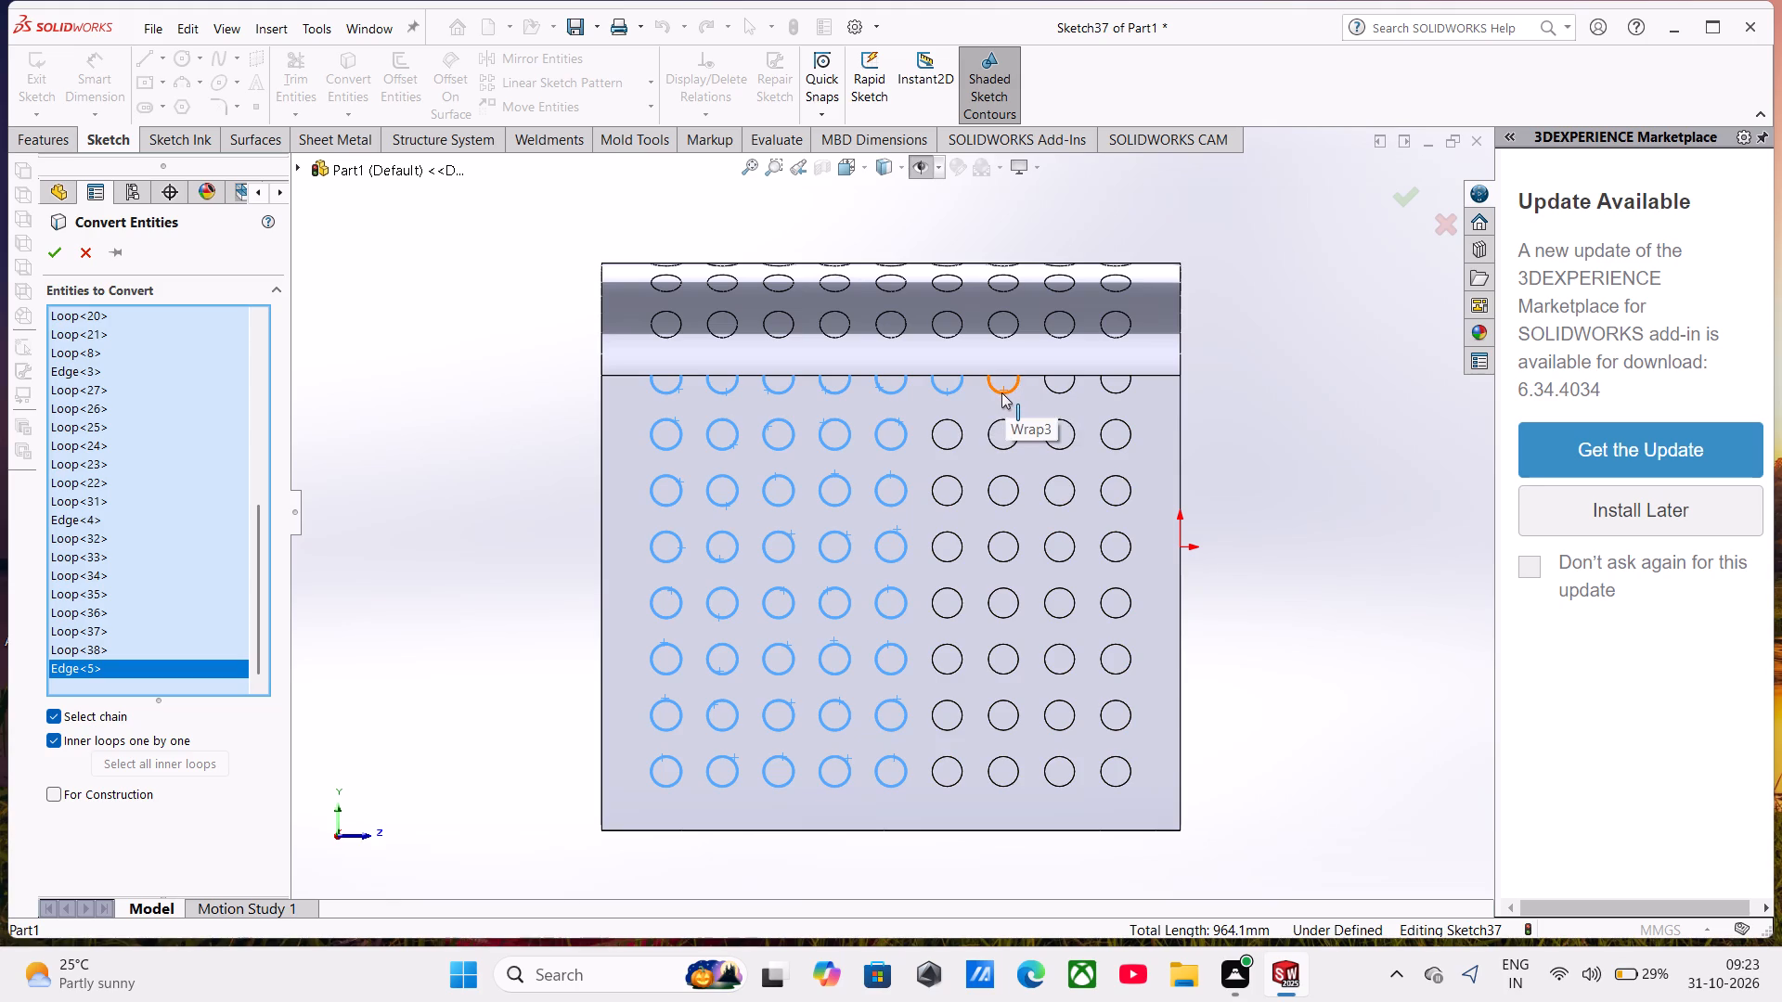
click(1001, 393)
click(1072, 389)
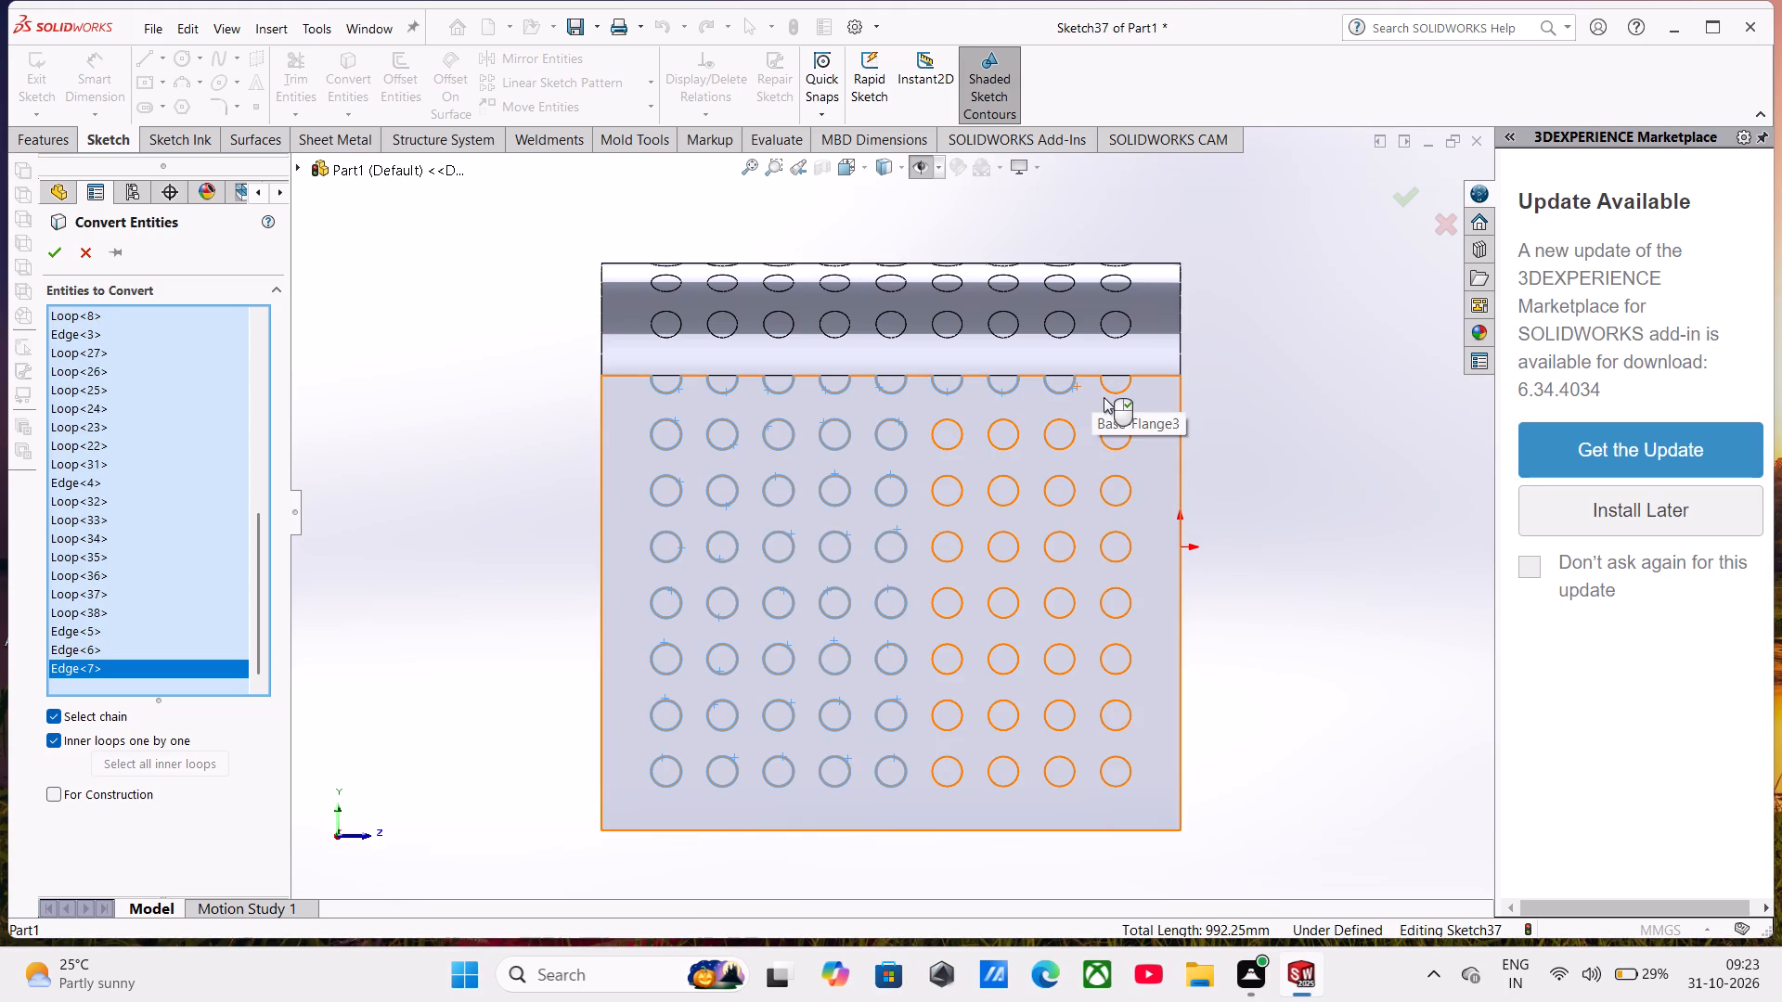
click(1105, 392)
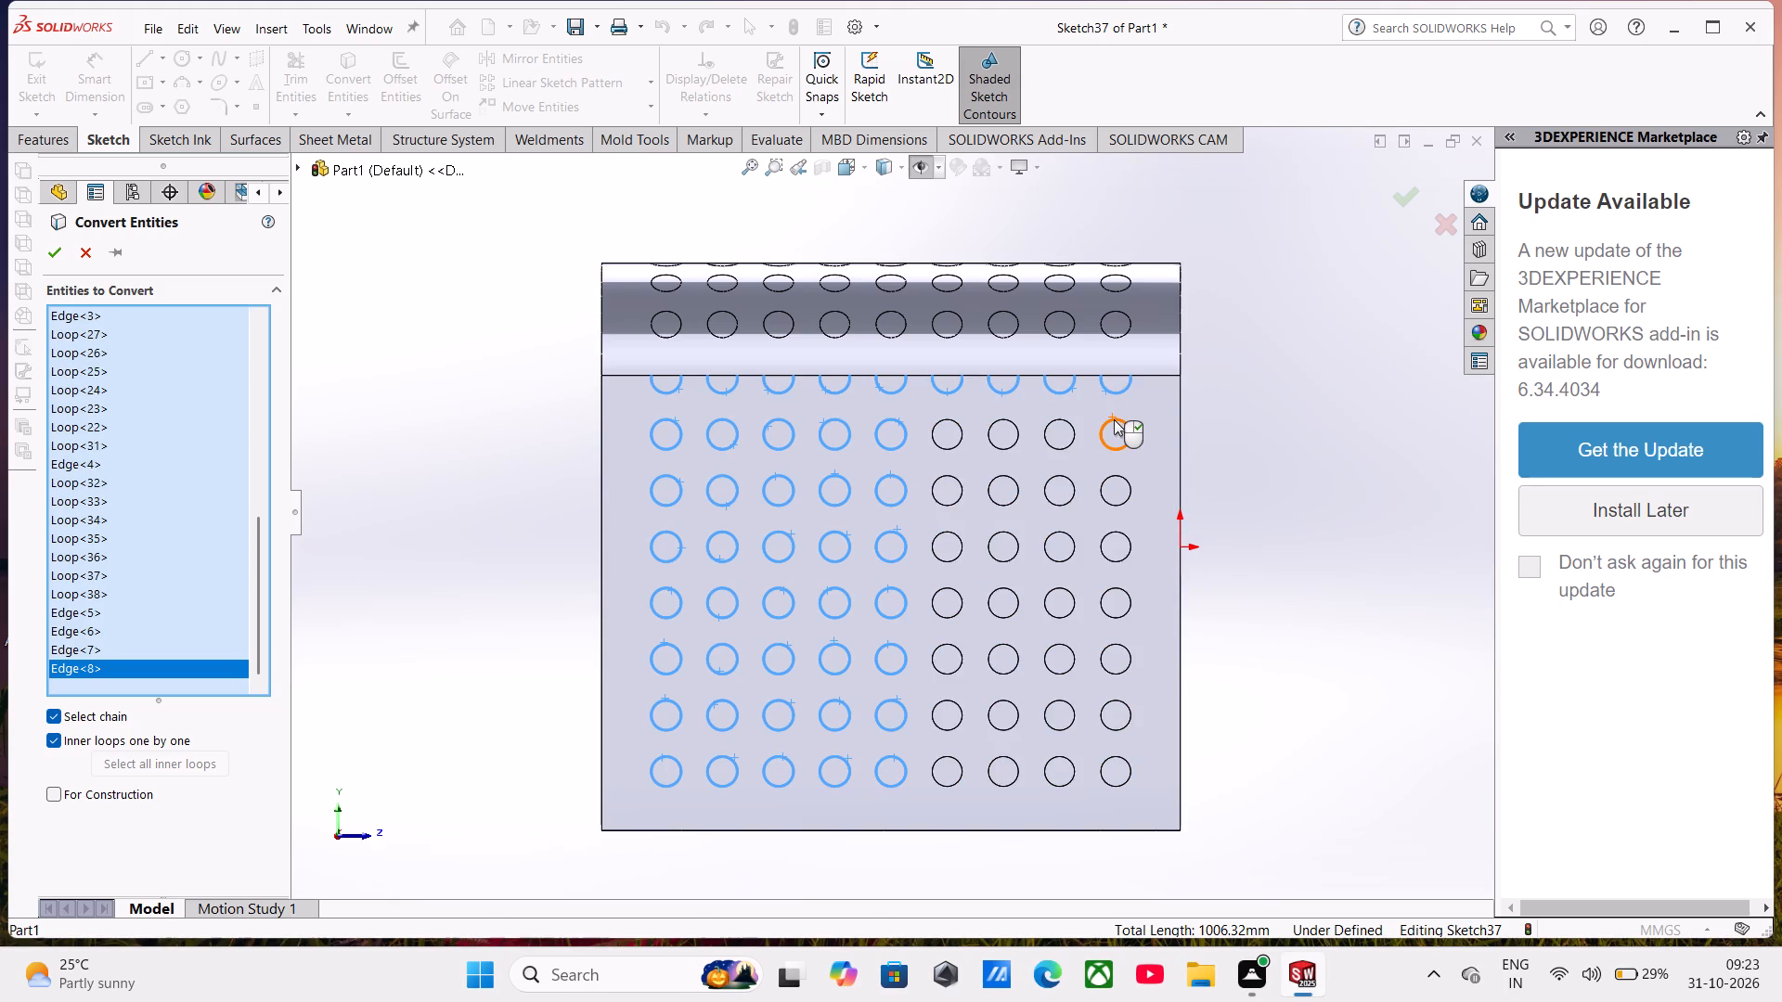
click(1114, 419)
click(1074, 427)
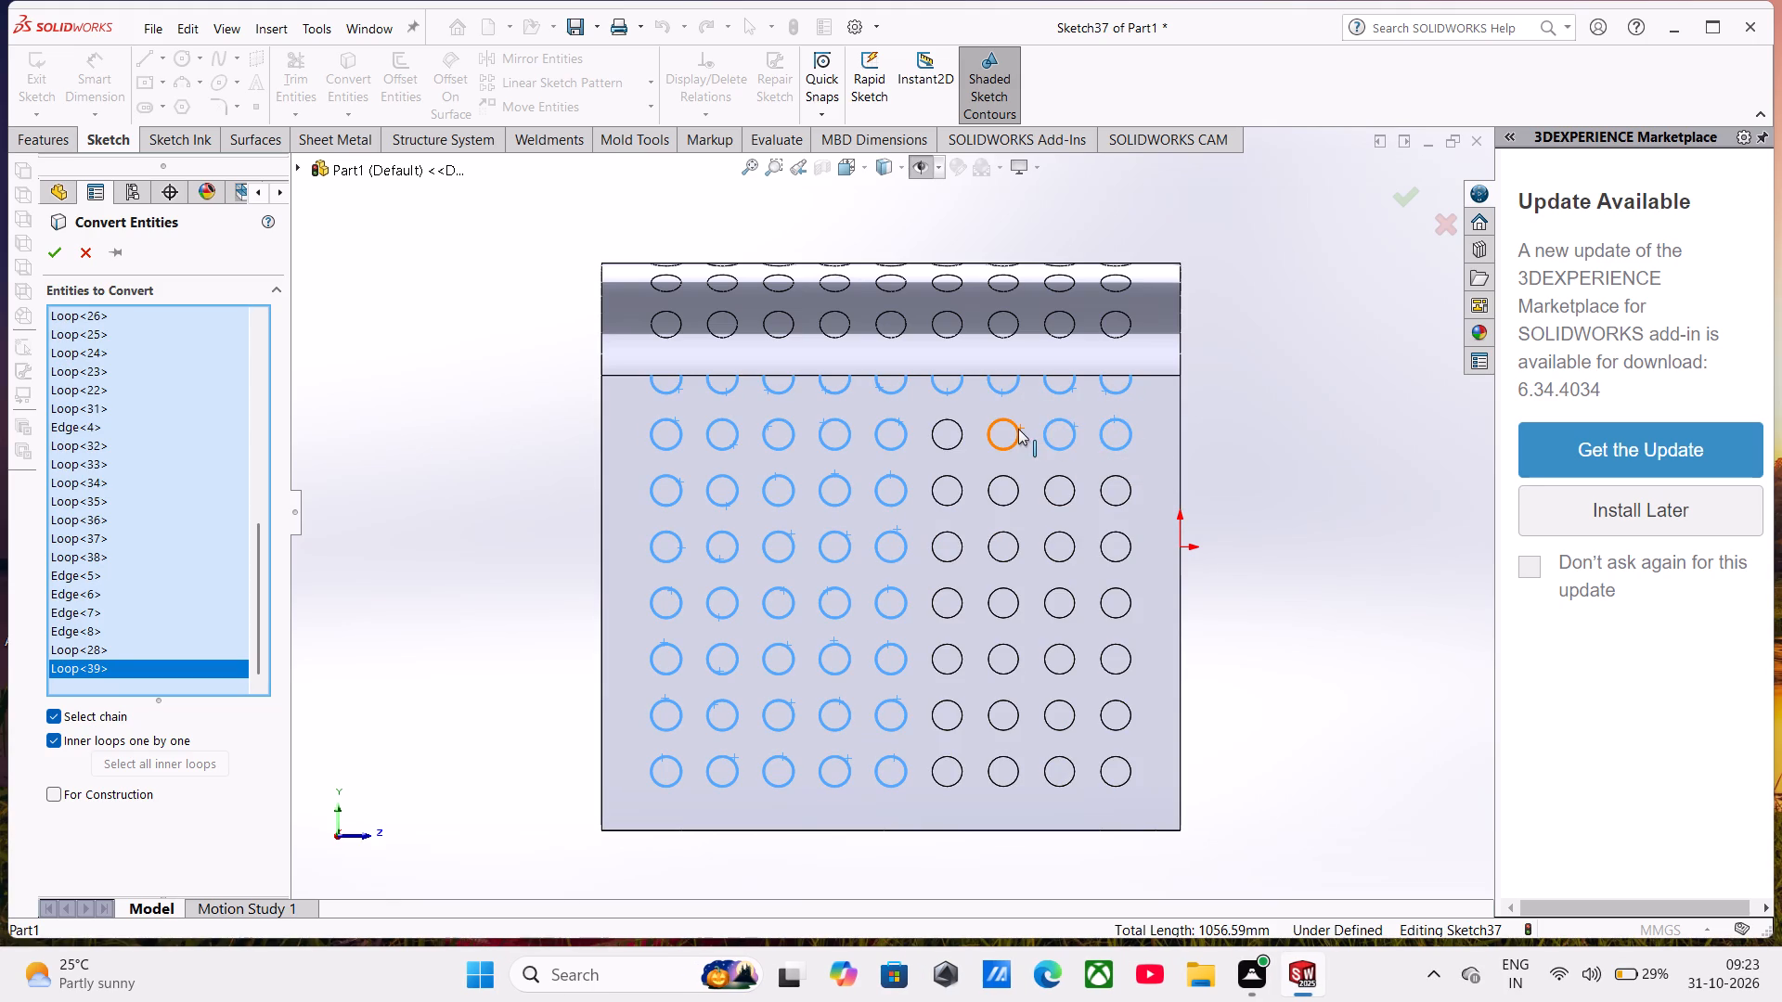
click(1017, 429)
click(958, 427)
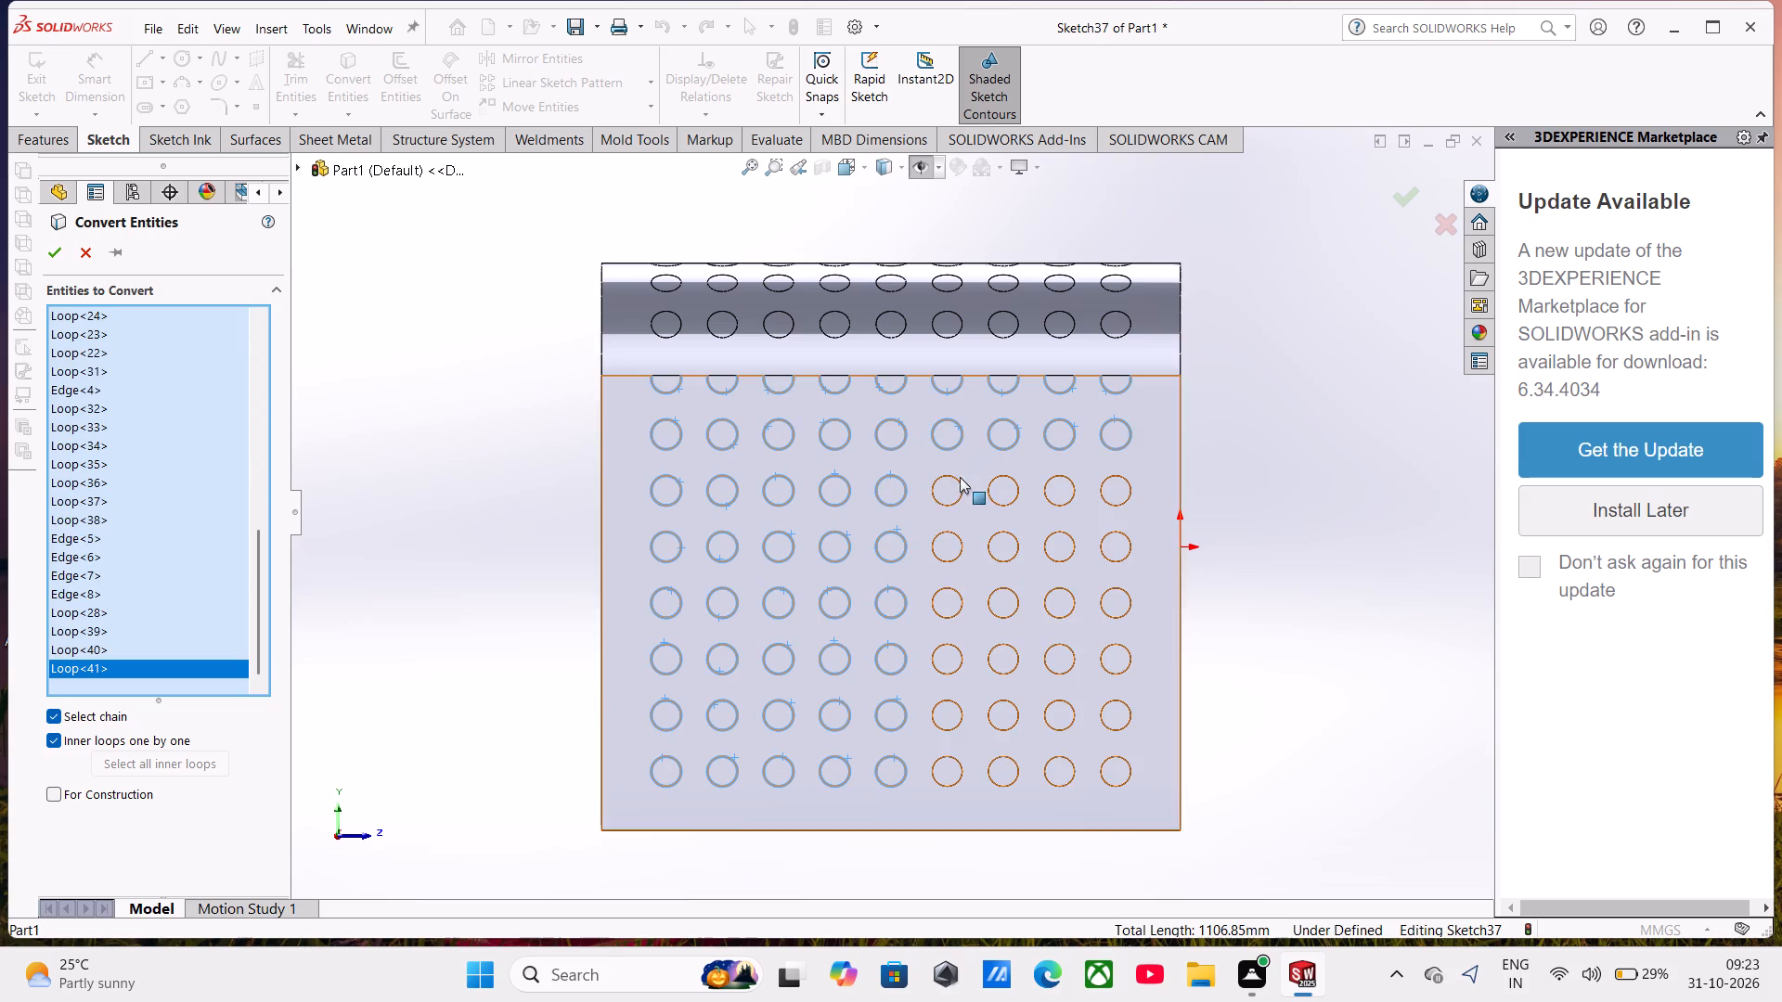
Add the second and third rows of full circles in the last four columns to the entities to convert.
click(960, 482)
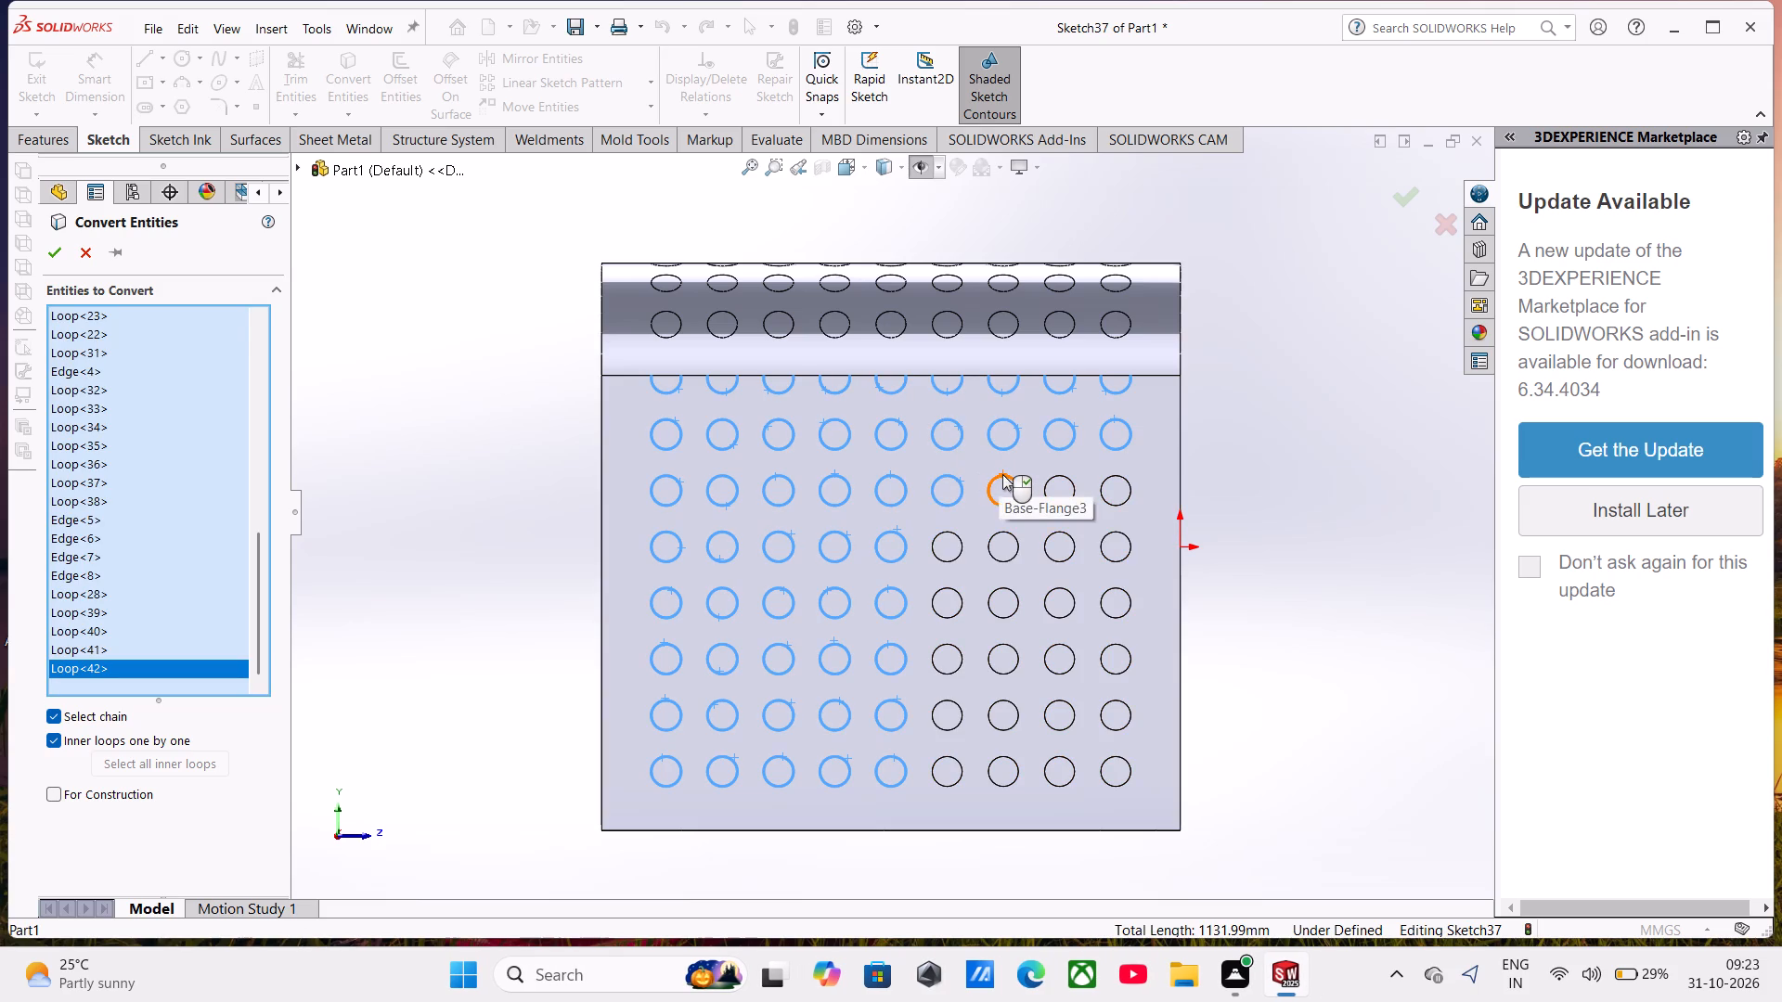
click(1002, 474)
click(1059, 477)
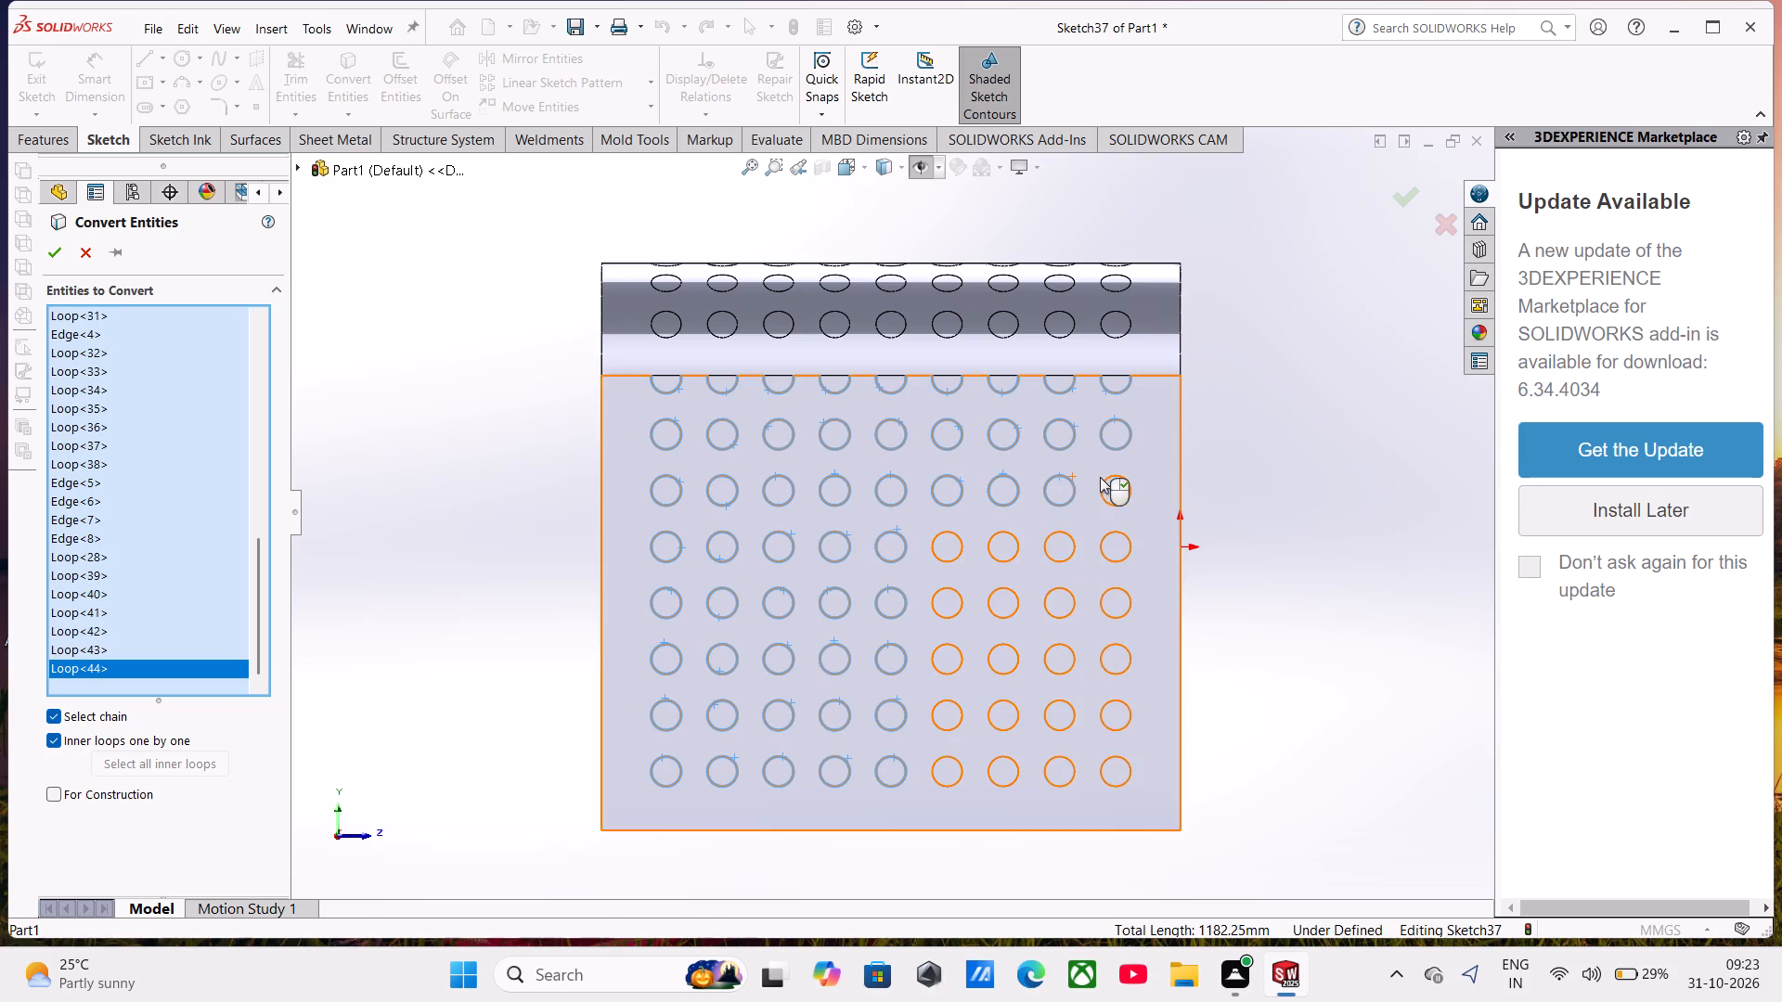
click(1108, 479)
click(1114, 532)
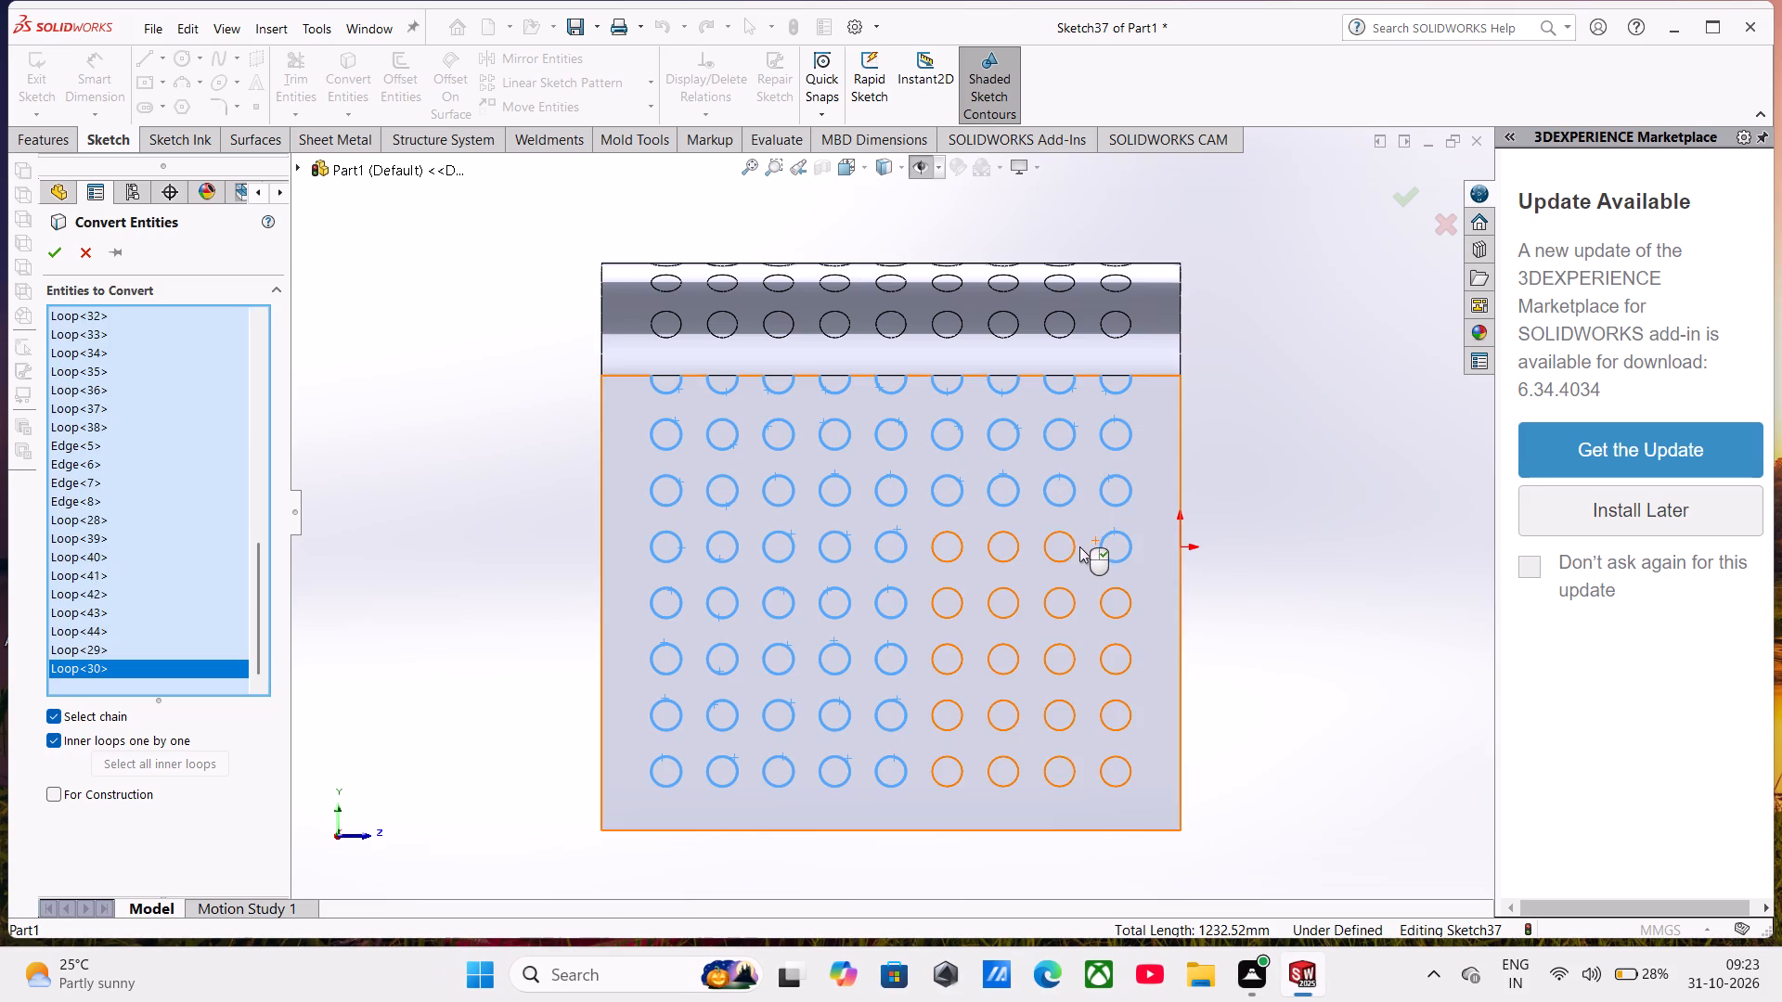
click(1076, 546)
click(1019, 547)
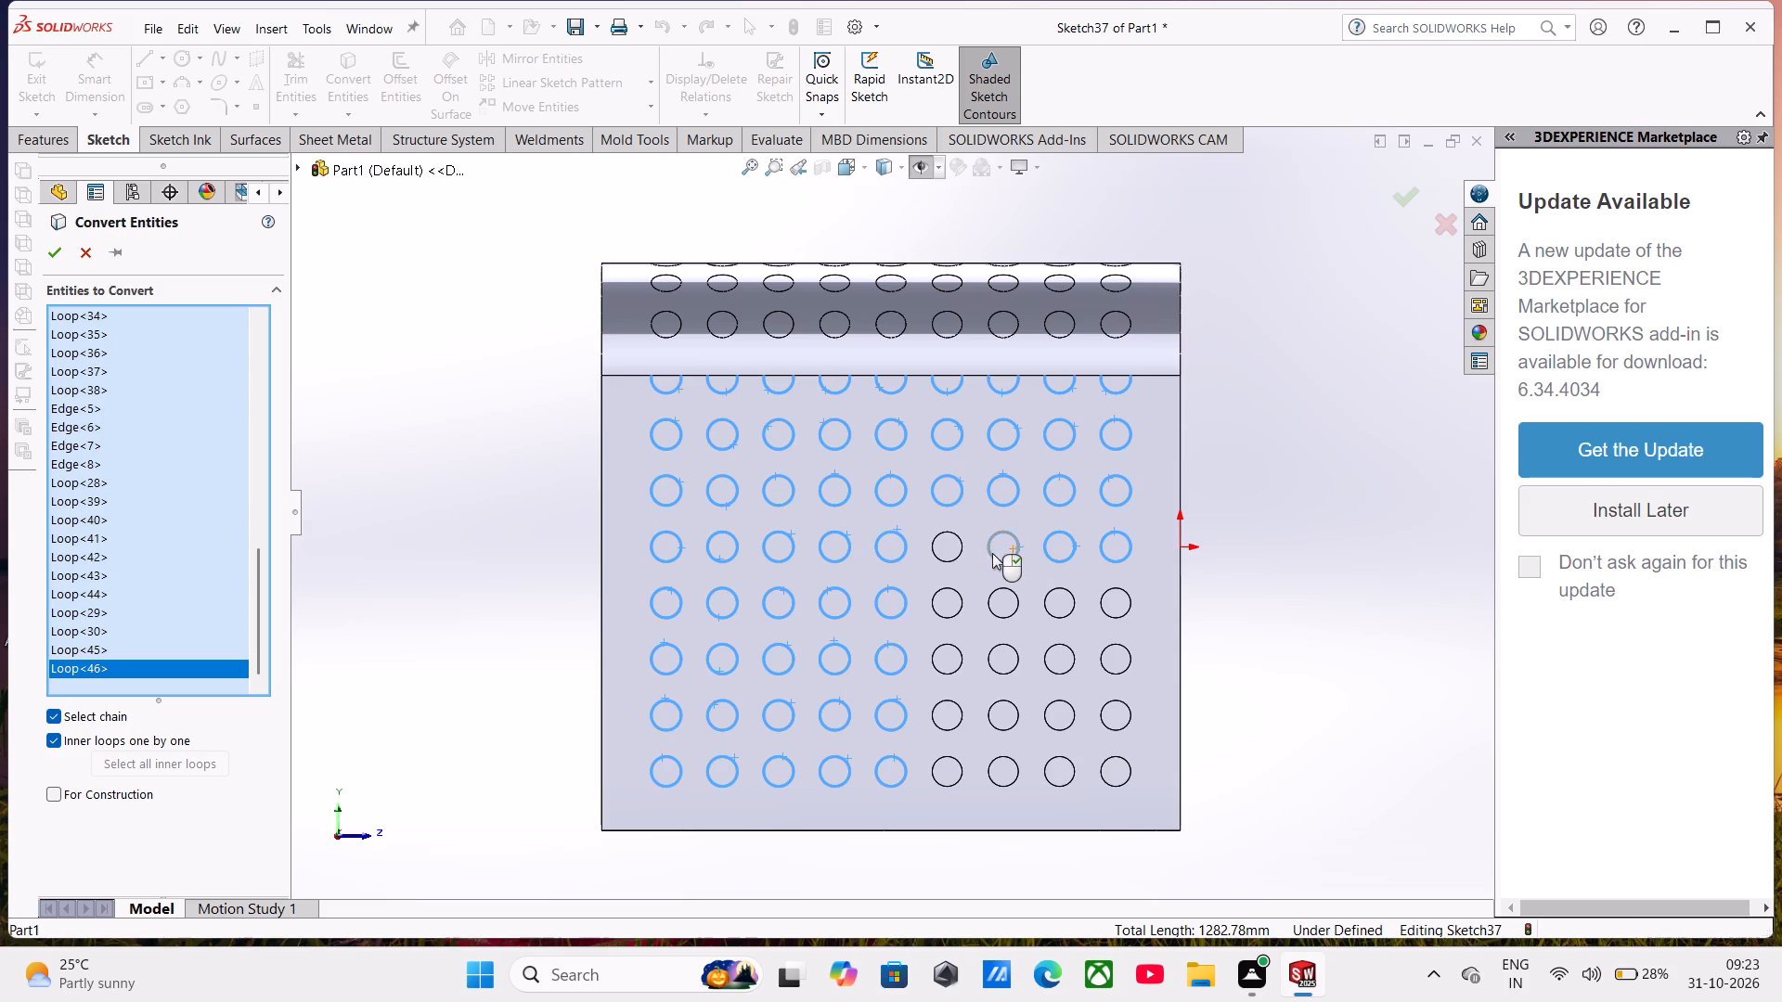
click(963, 554)
Add the fourth and fifth rows of full circles in the last four columns to the entities to convert.
click(955, 589)
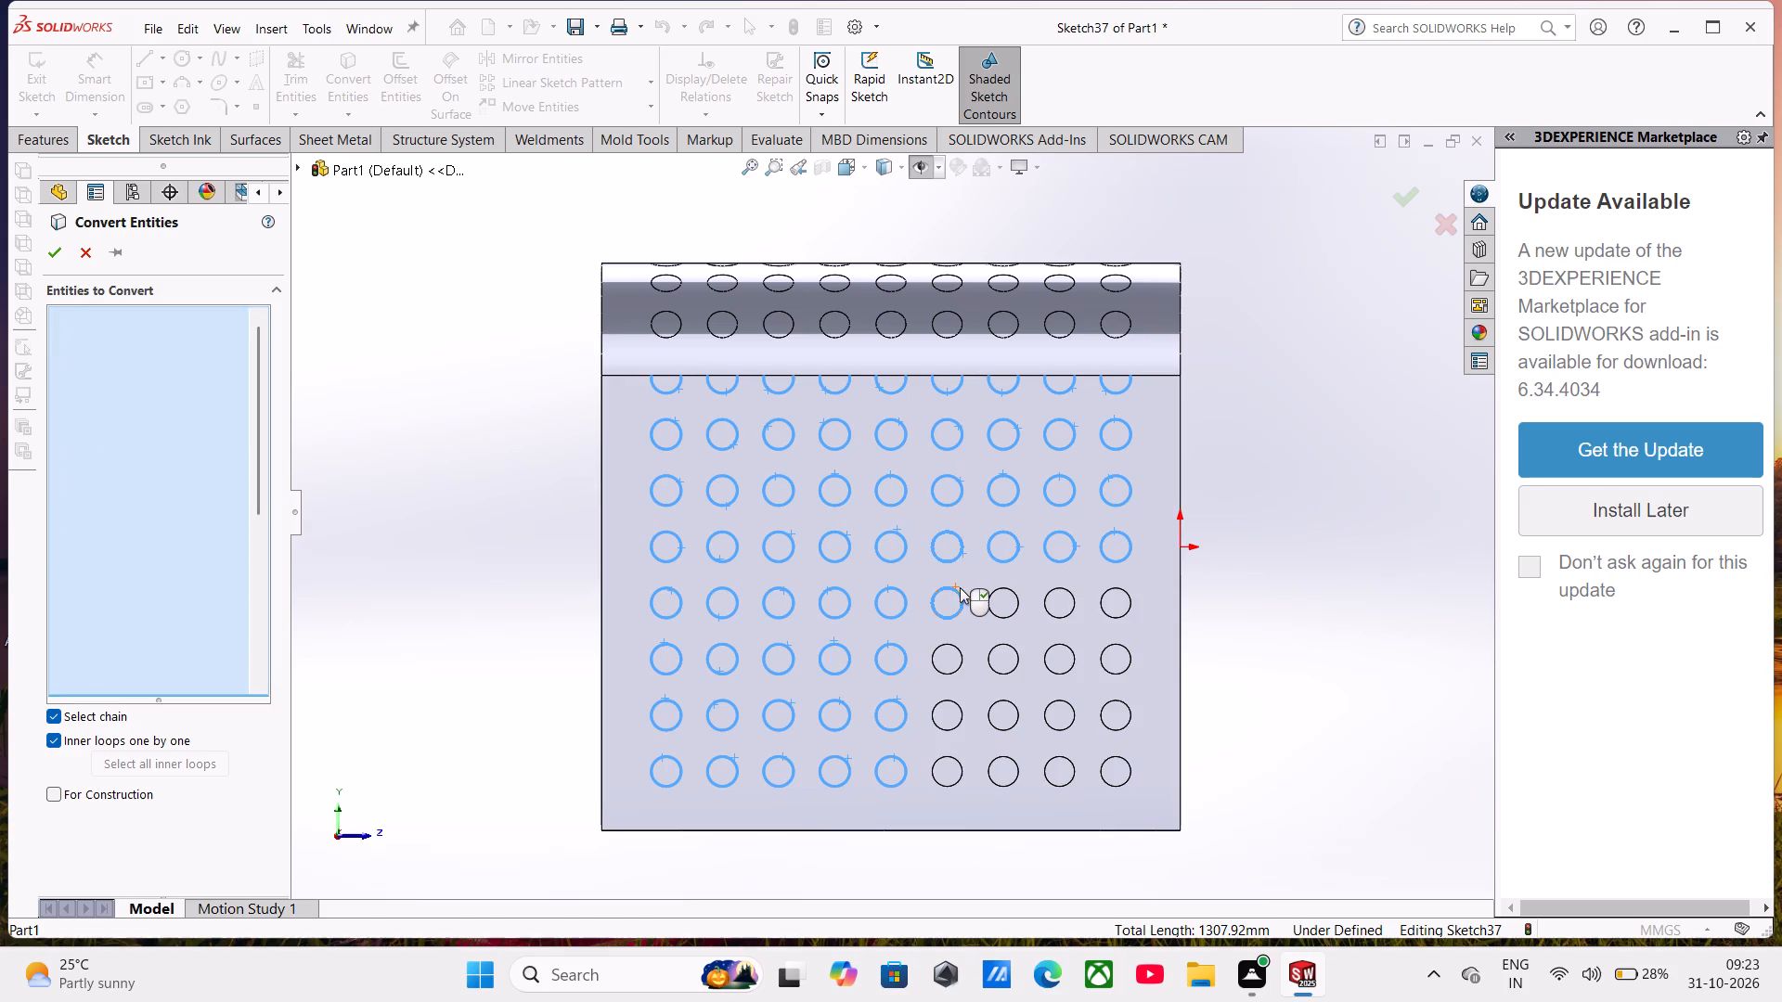
click(1013, 595)
click(1071, 589)
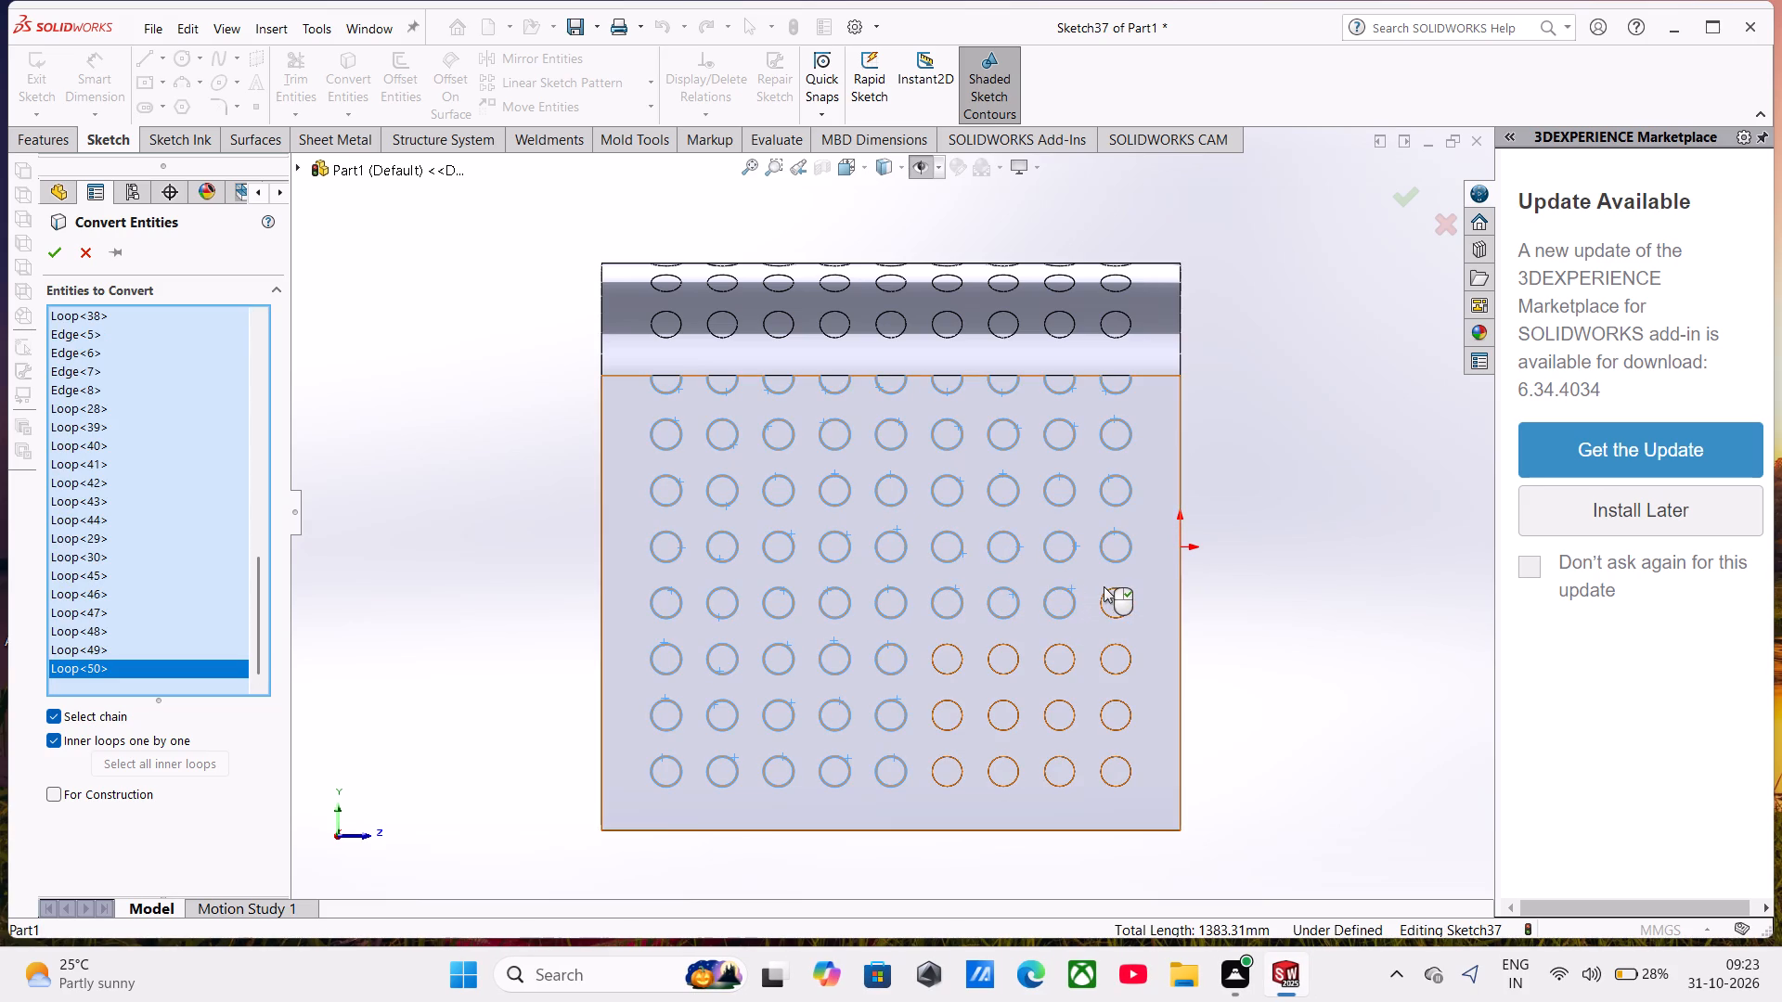
click(1115, 591)
click(1116, 646)
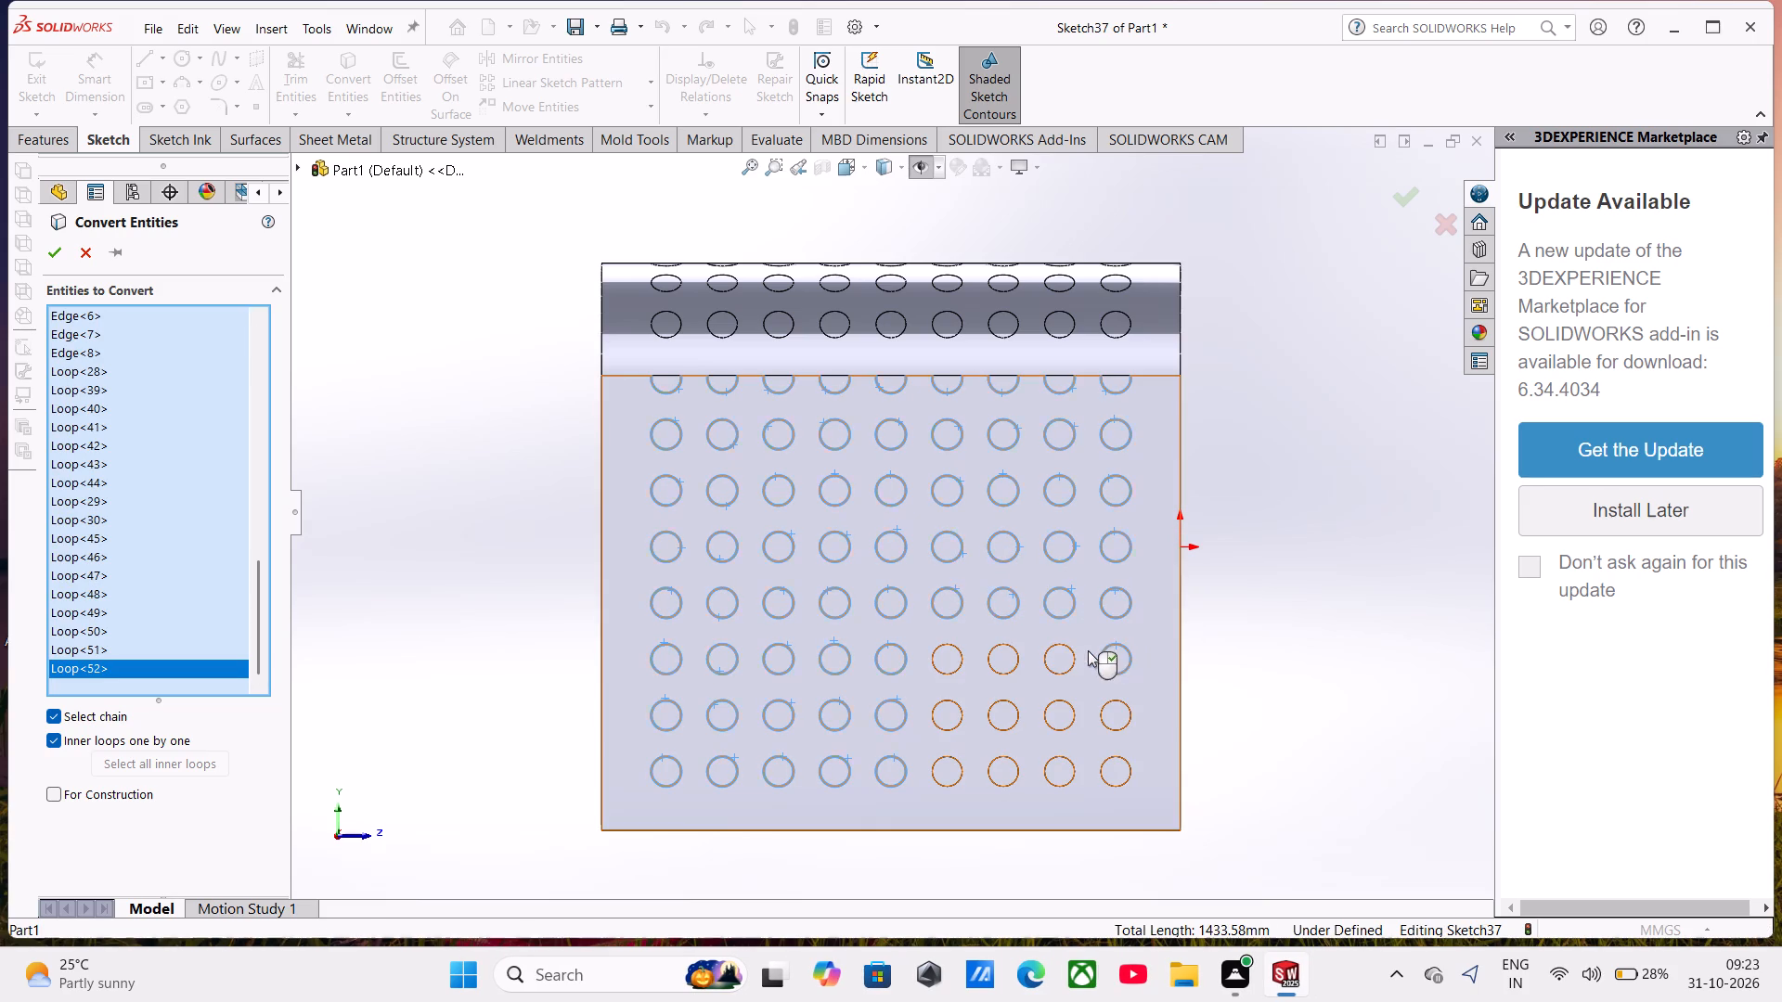
click(1076, 656)
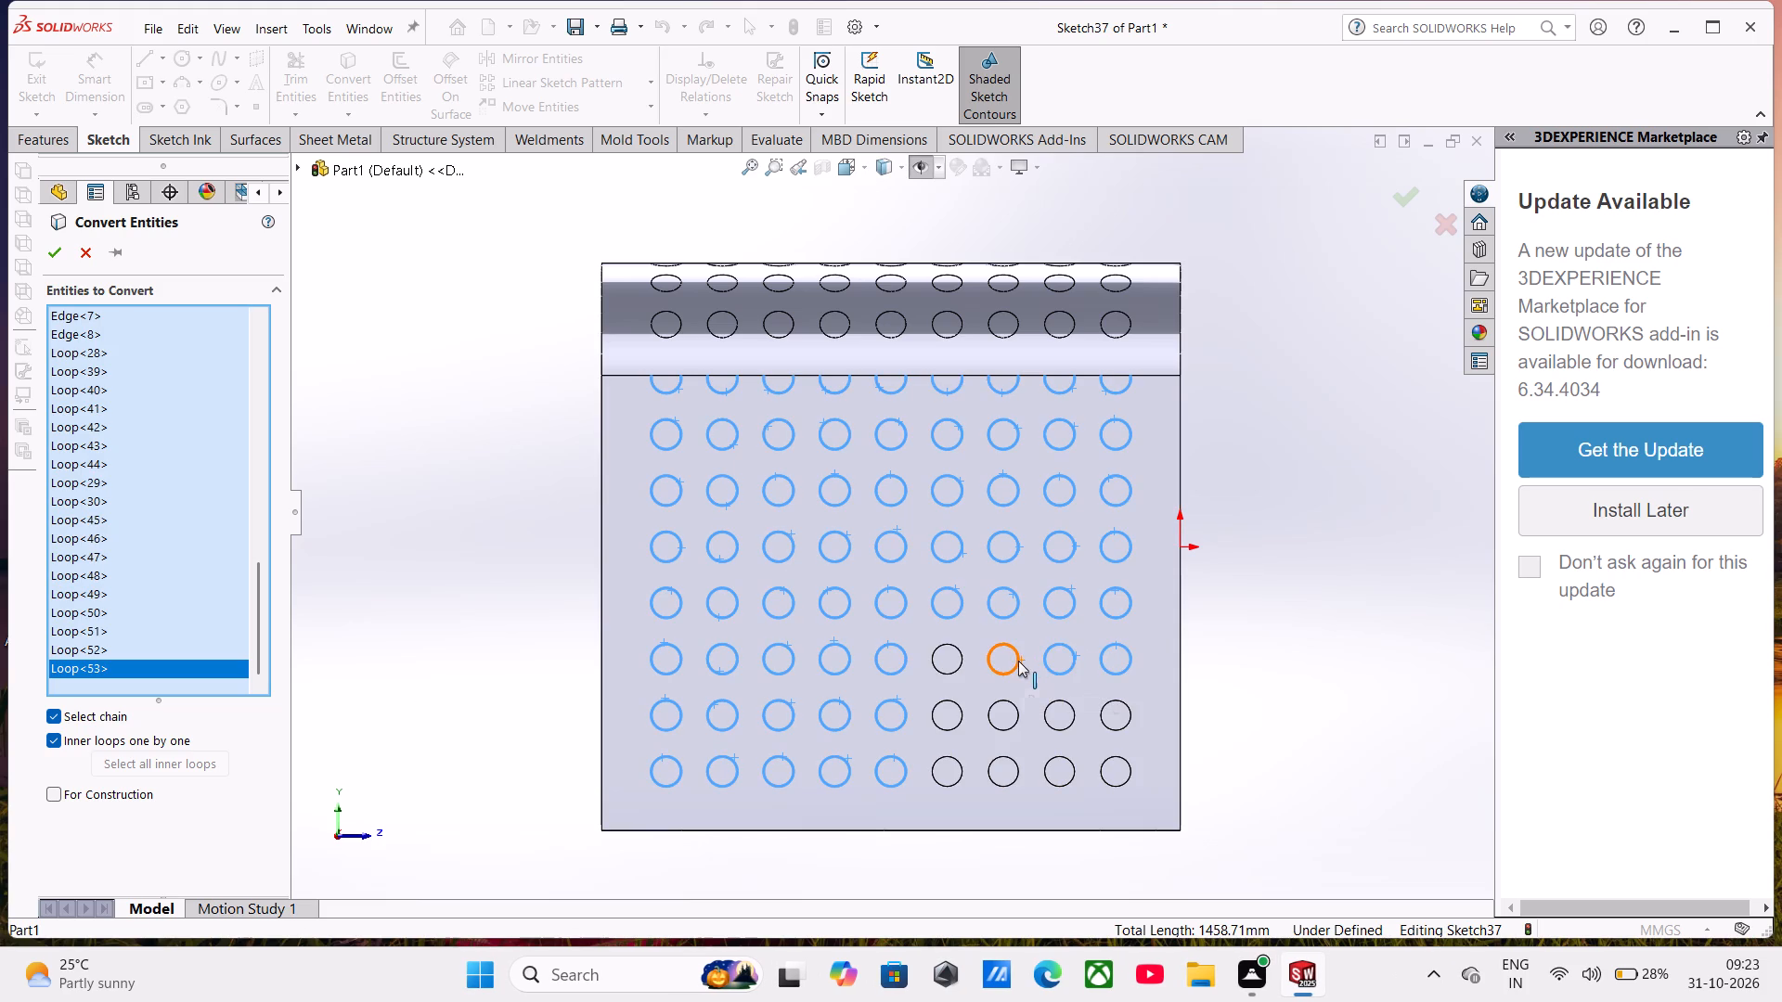
click(1018, 661)
click(962, 655)
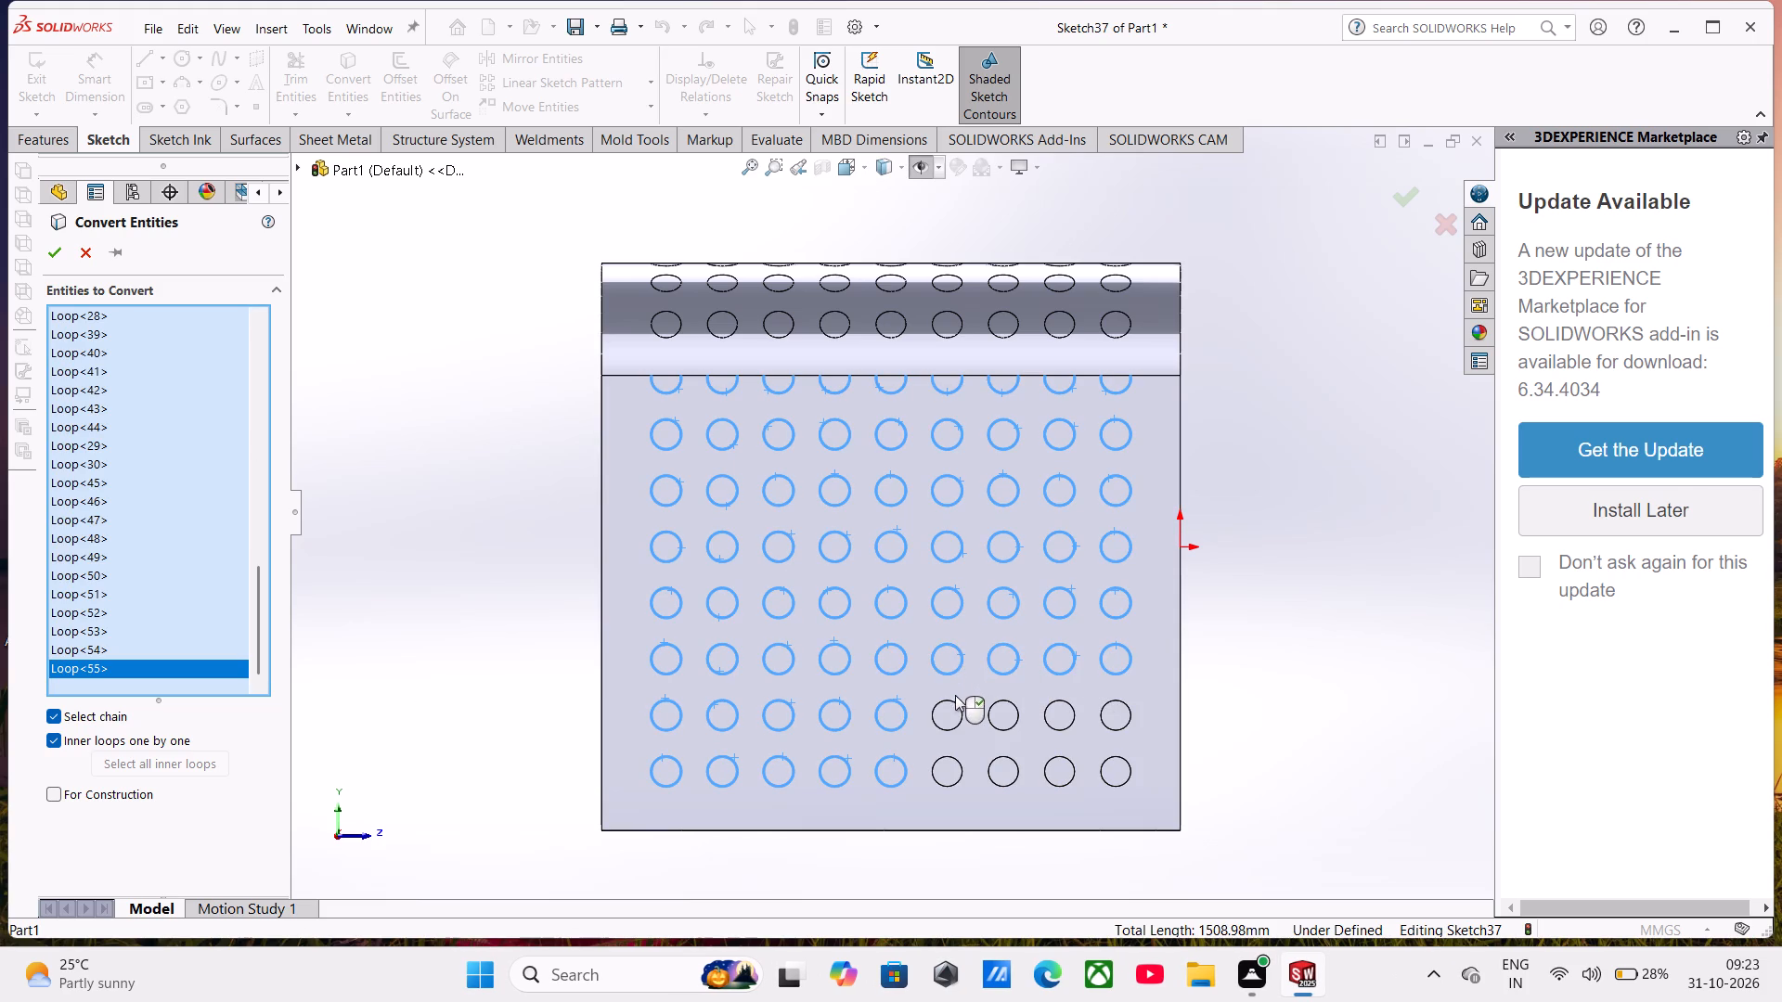
Add the two lowest rows of circles in the last four columns, only as edge loops, and convert all selected entities into the sketch.
click(953, 702)
click(995, 702)
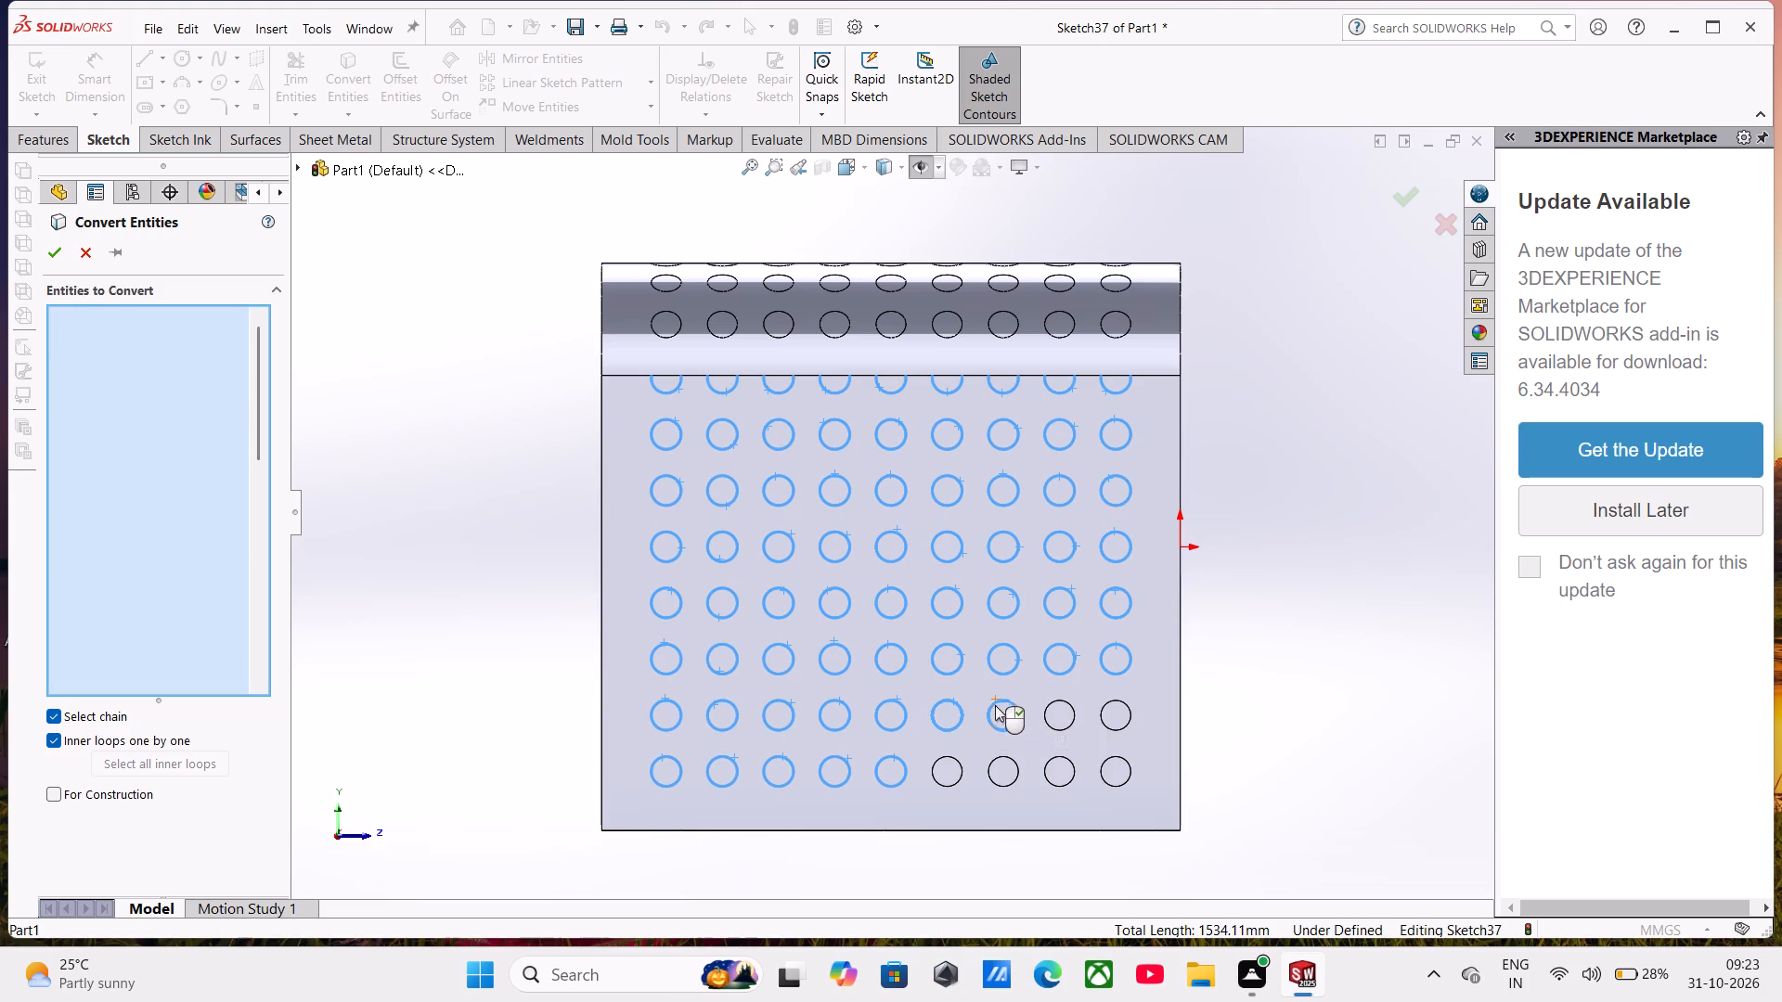
click(1058, 701)
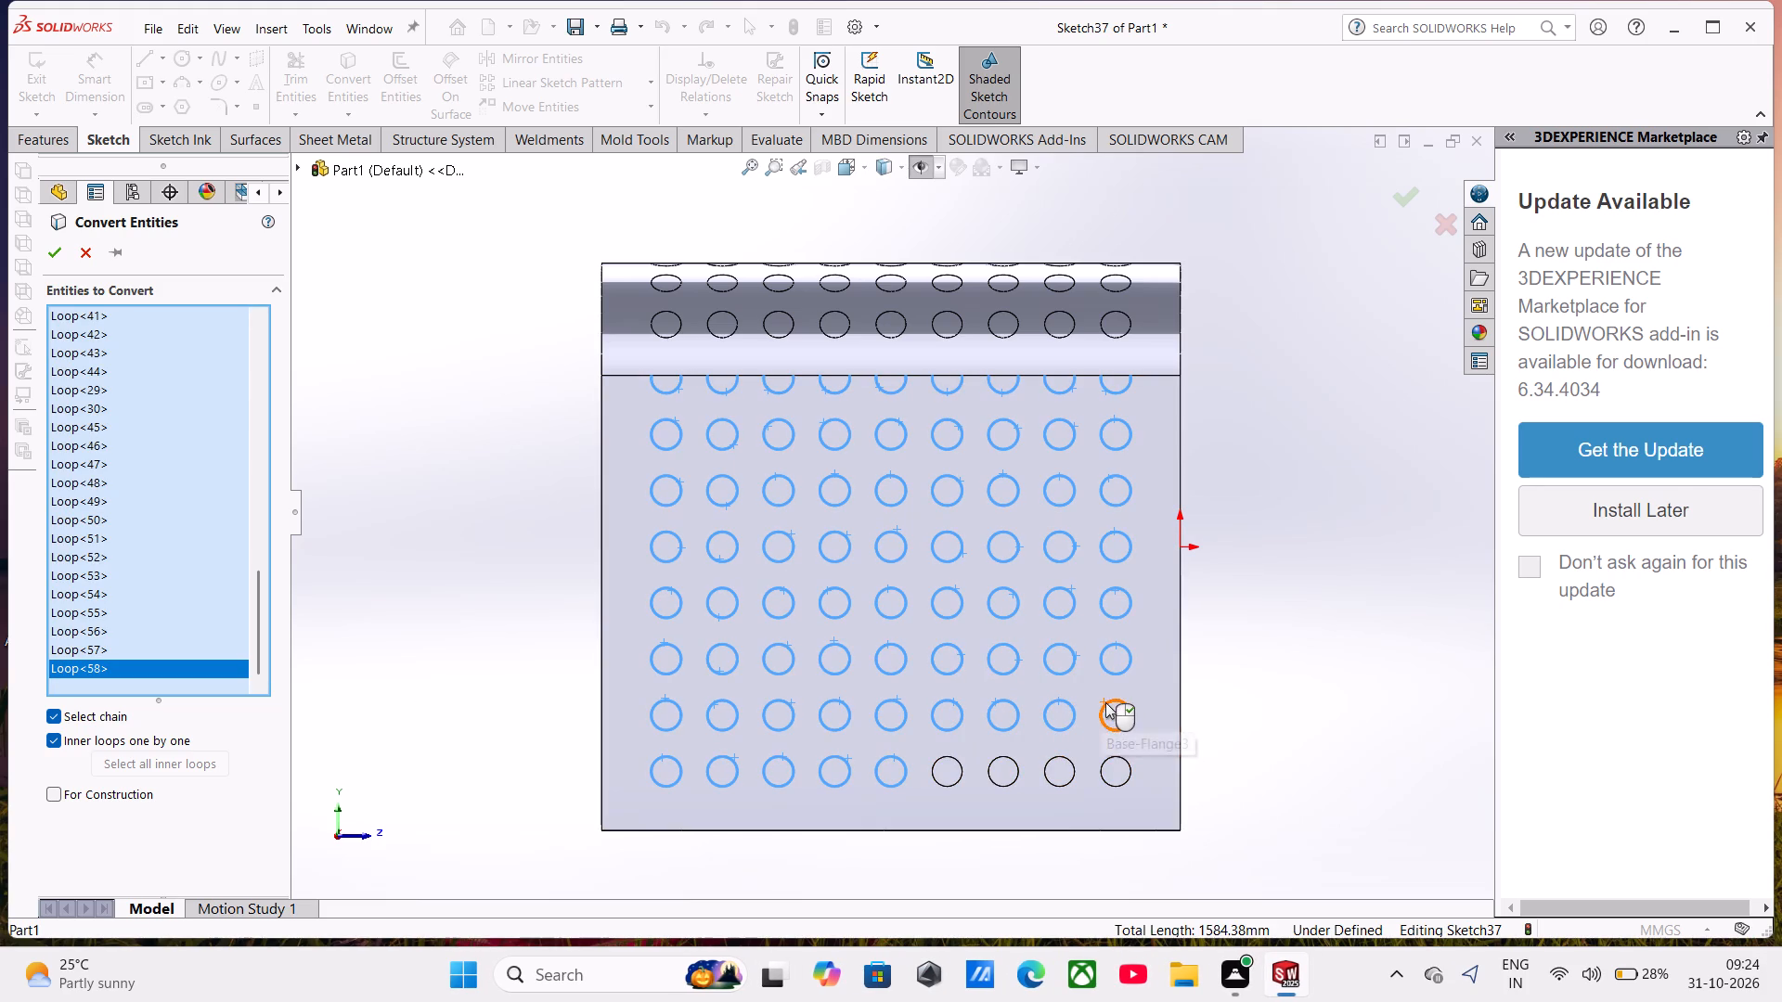
click(1105, 703)
click(1115, 758)
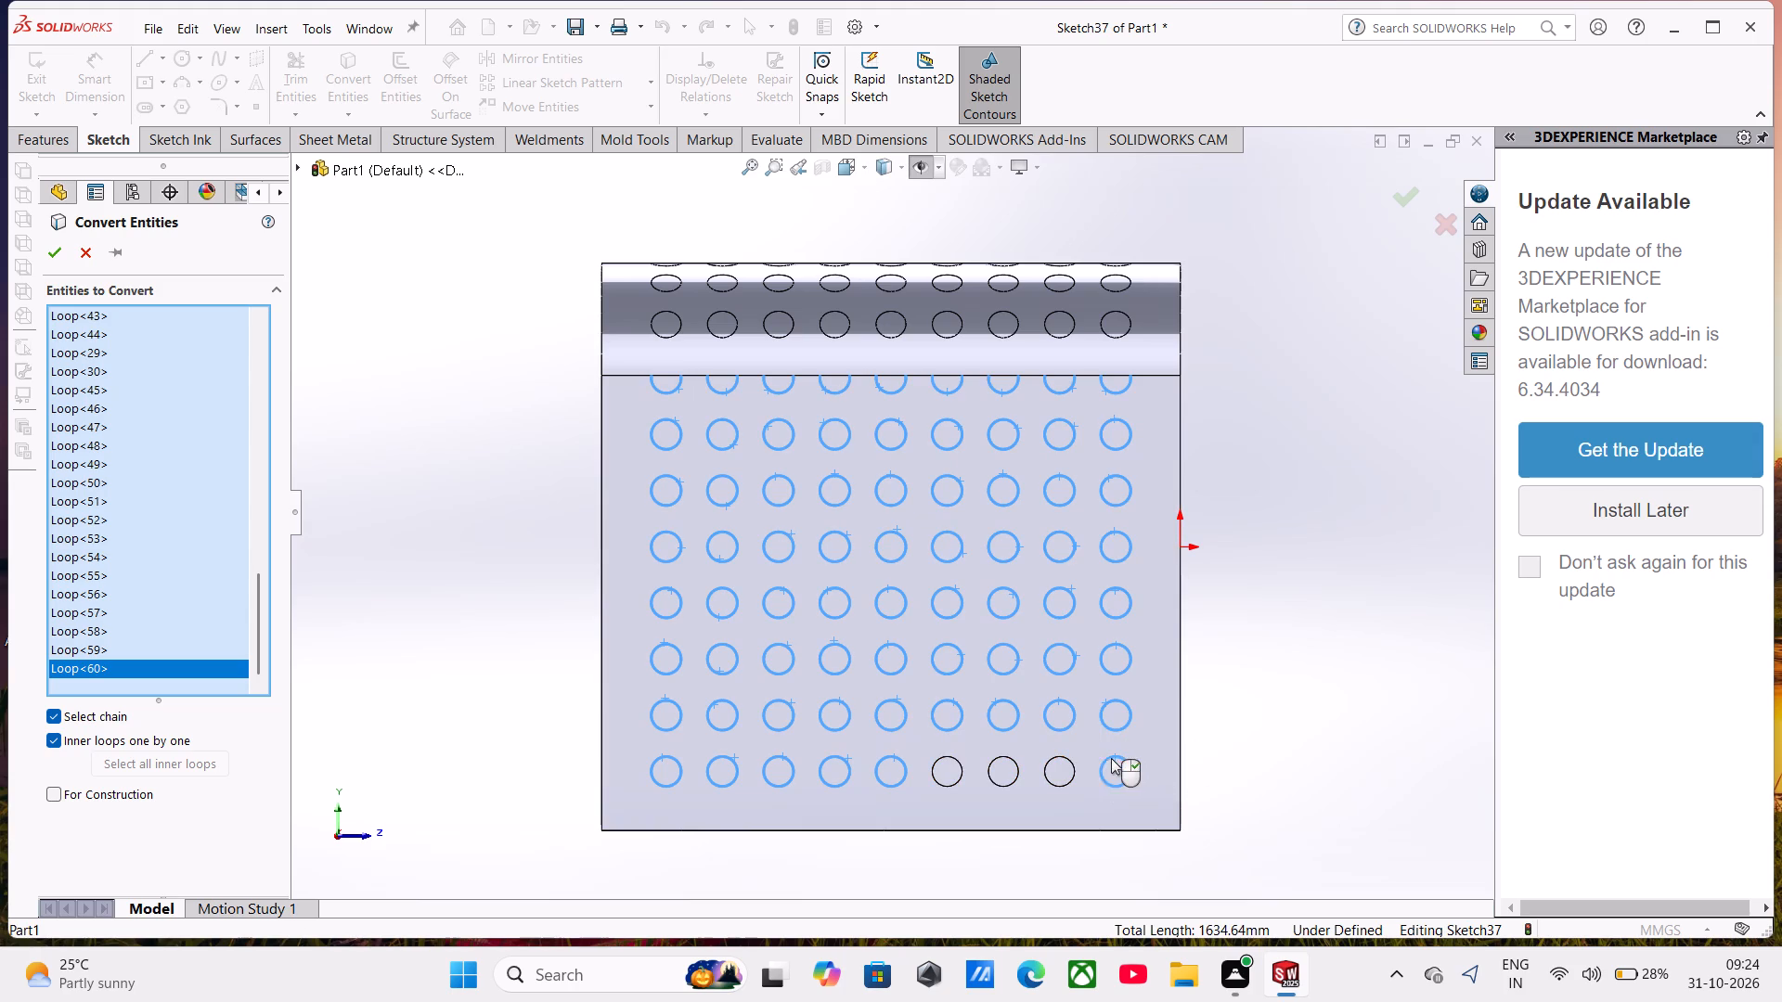
click(1076, 770)
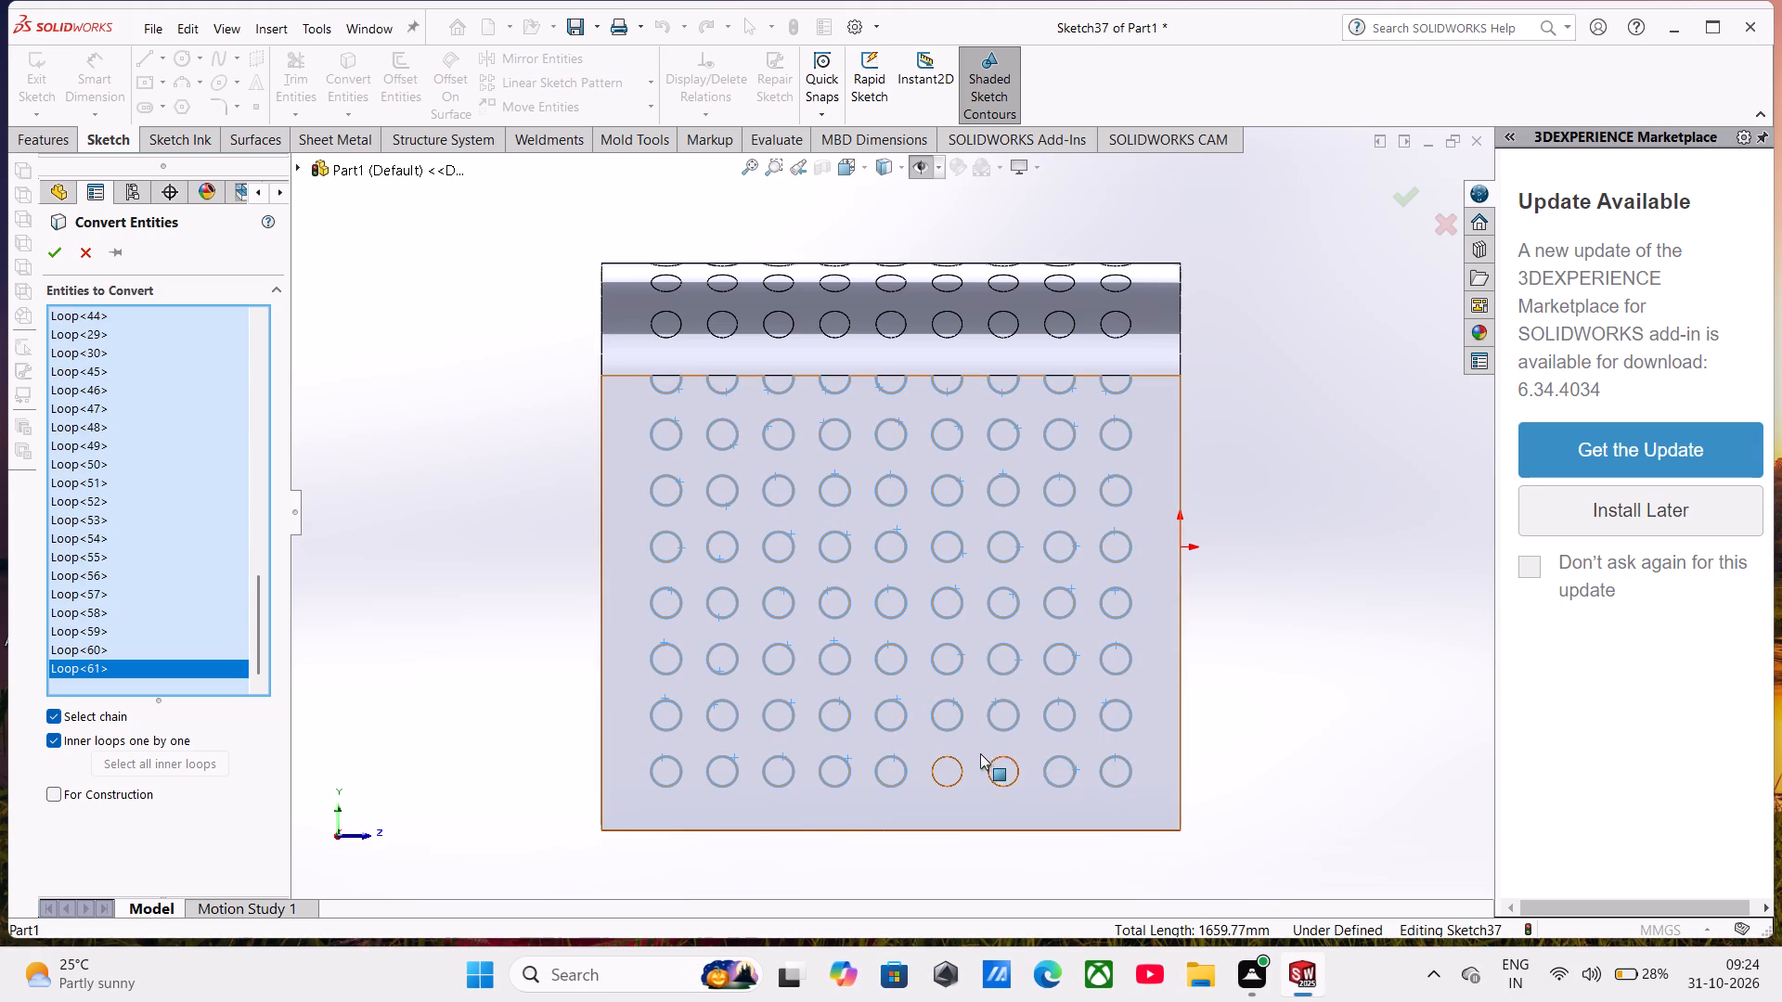
click(1014, 759)
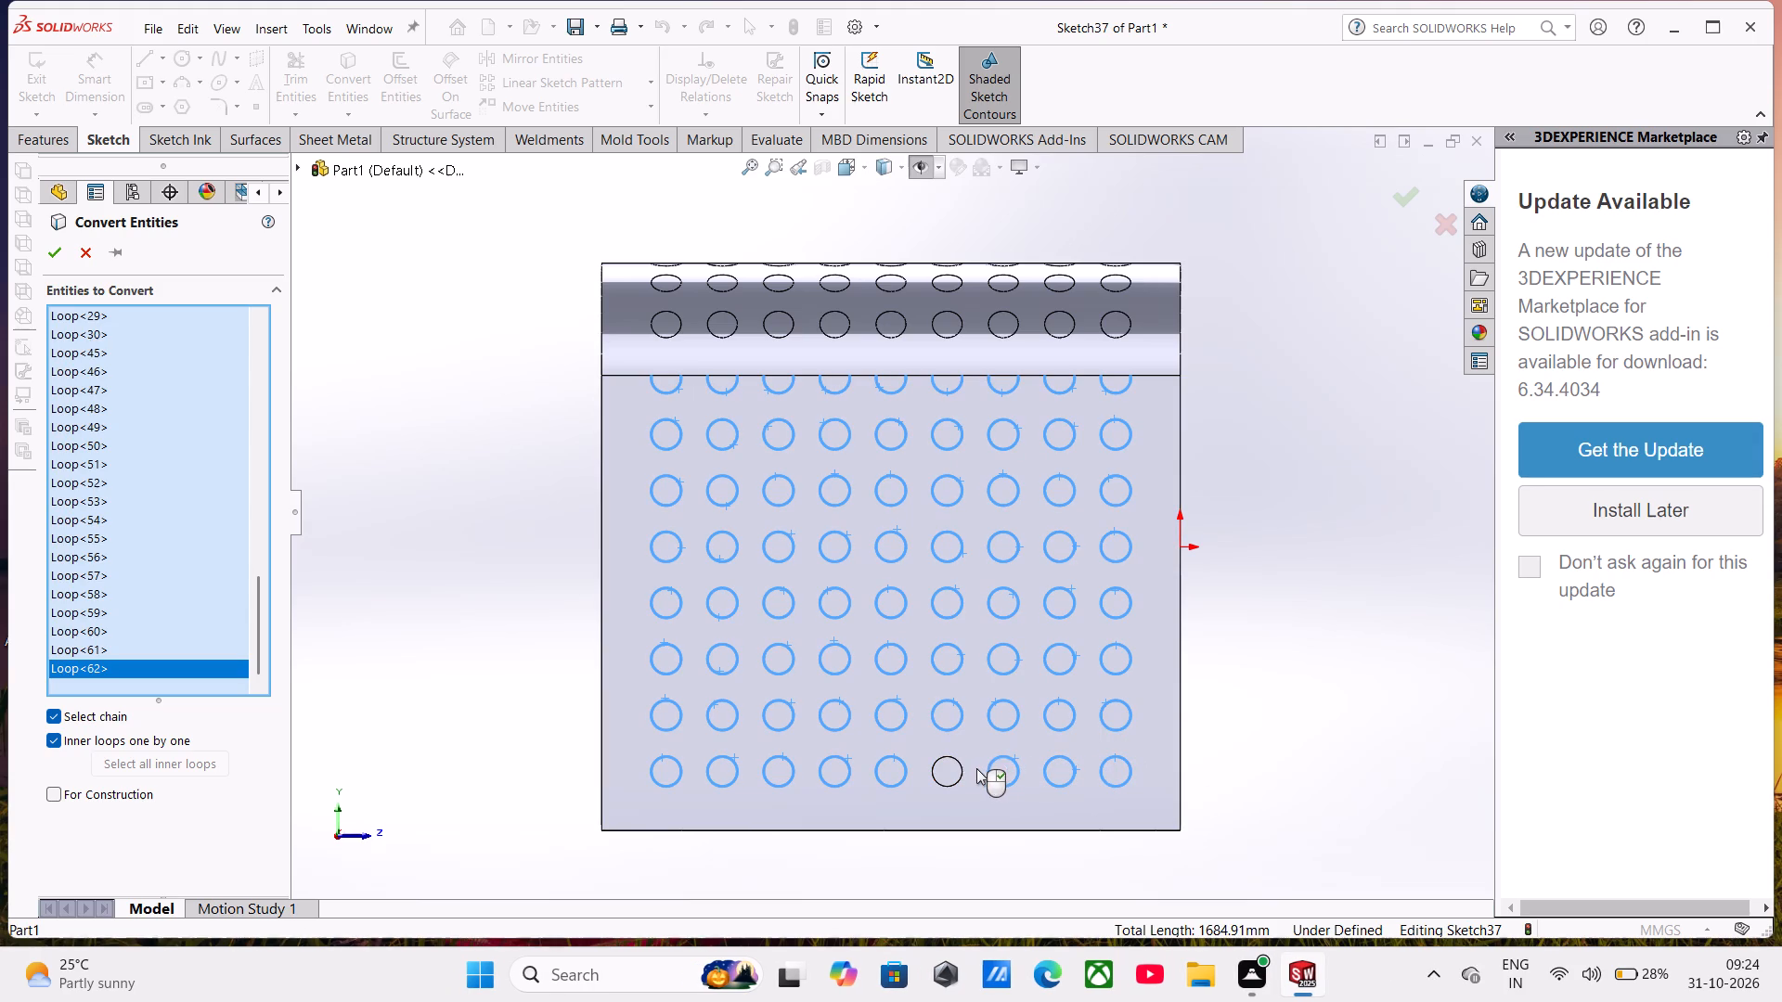
click(958, 777)
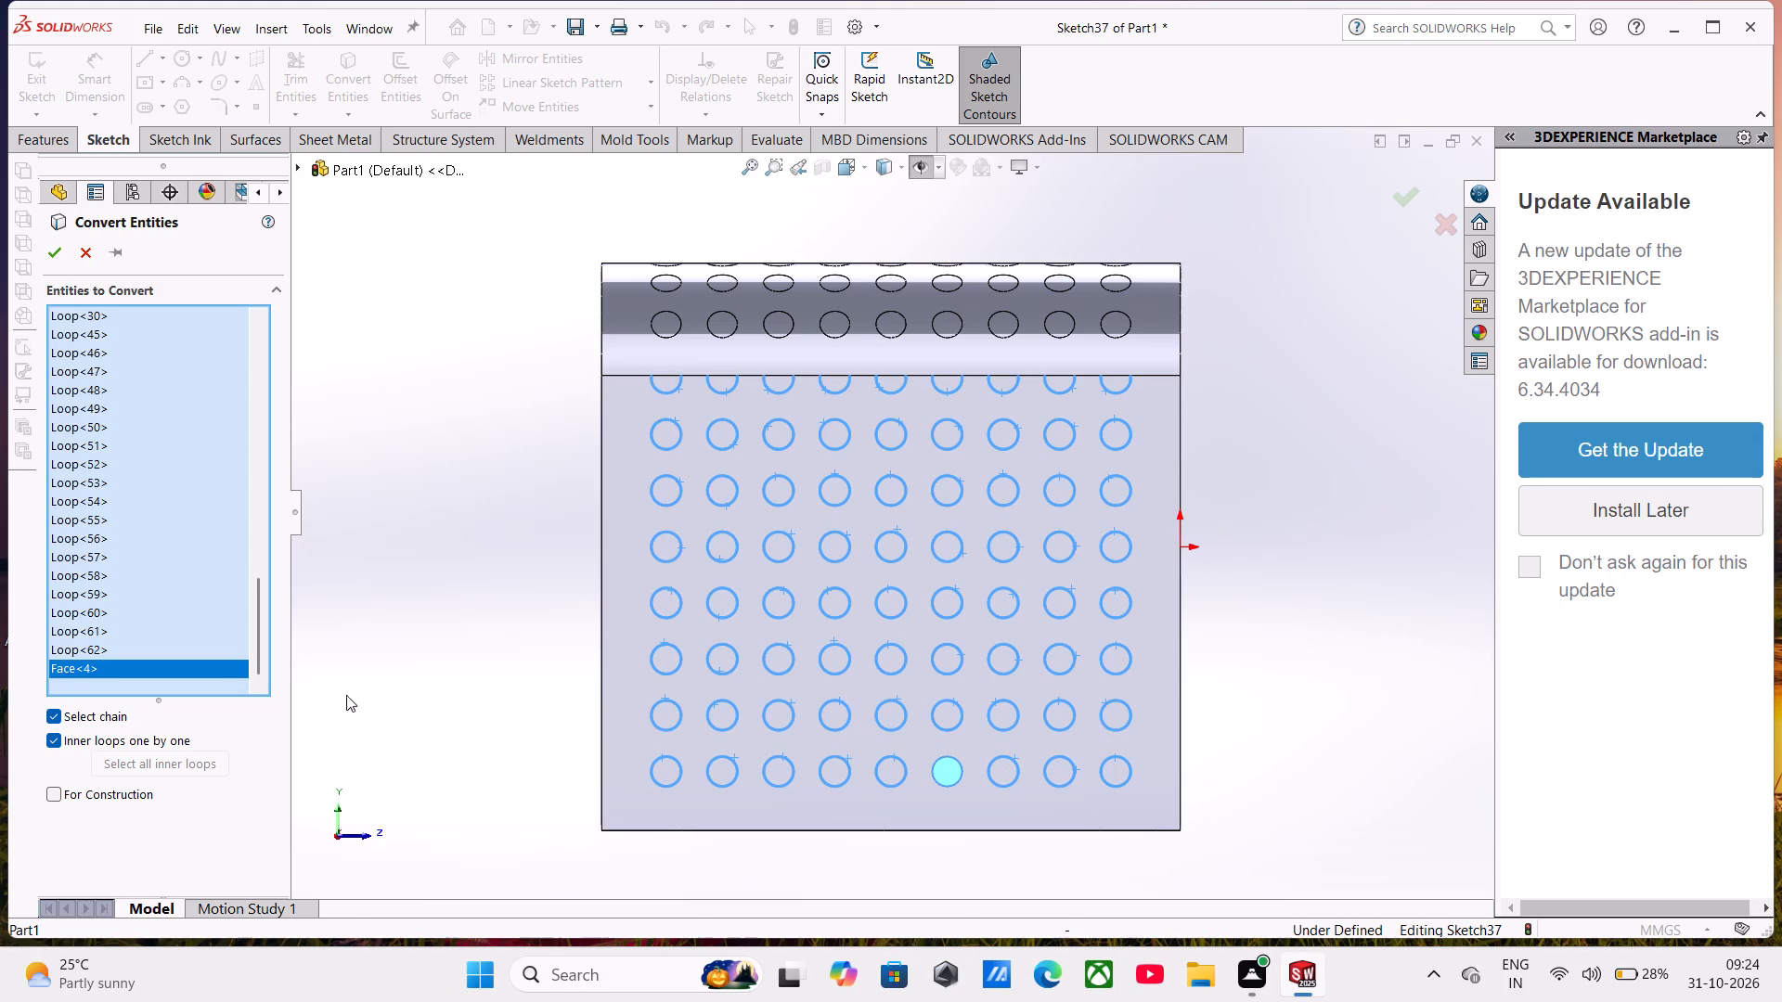
right_click(188, 671)
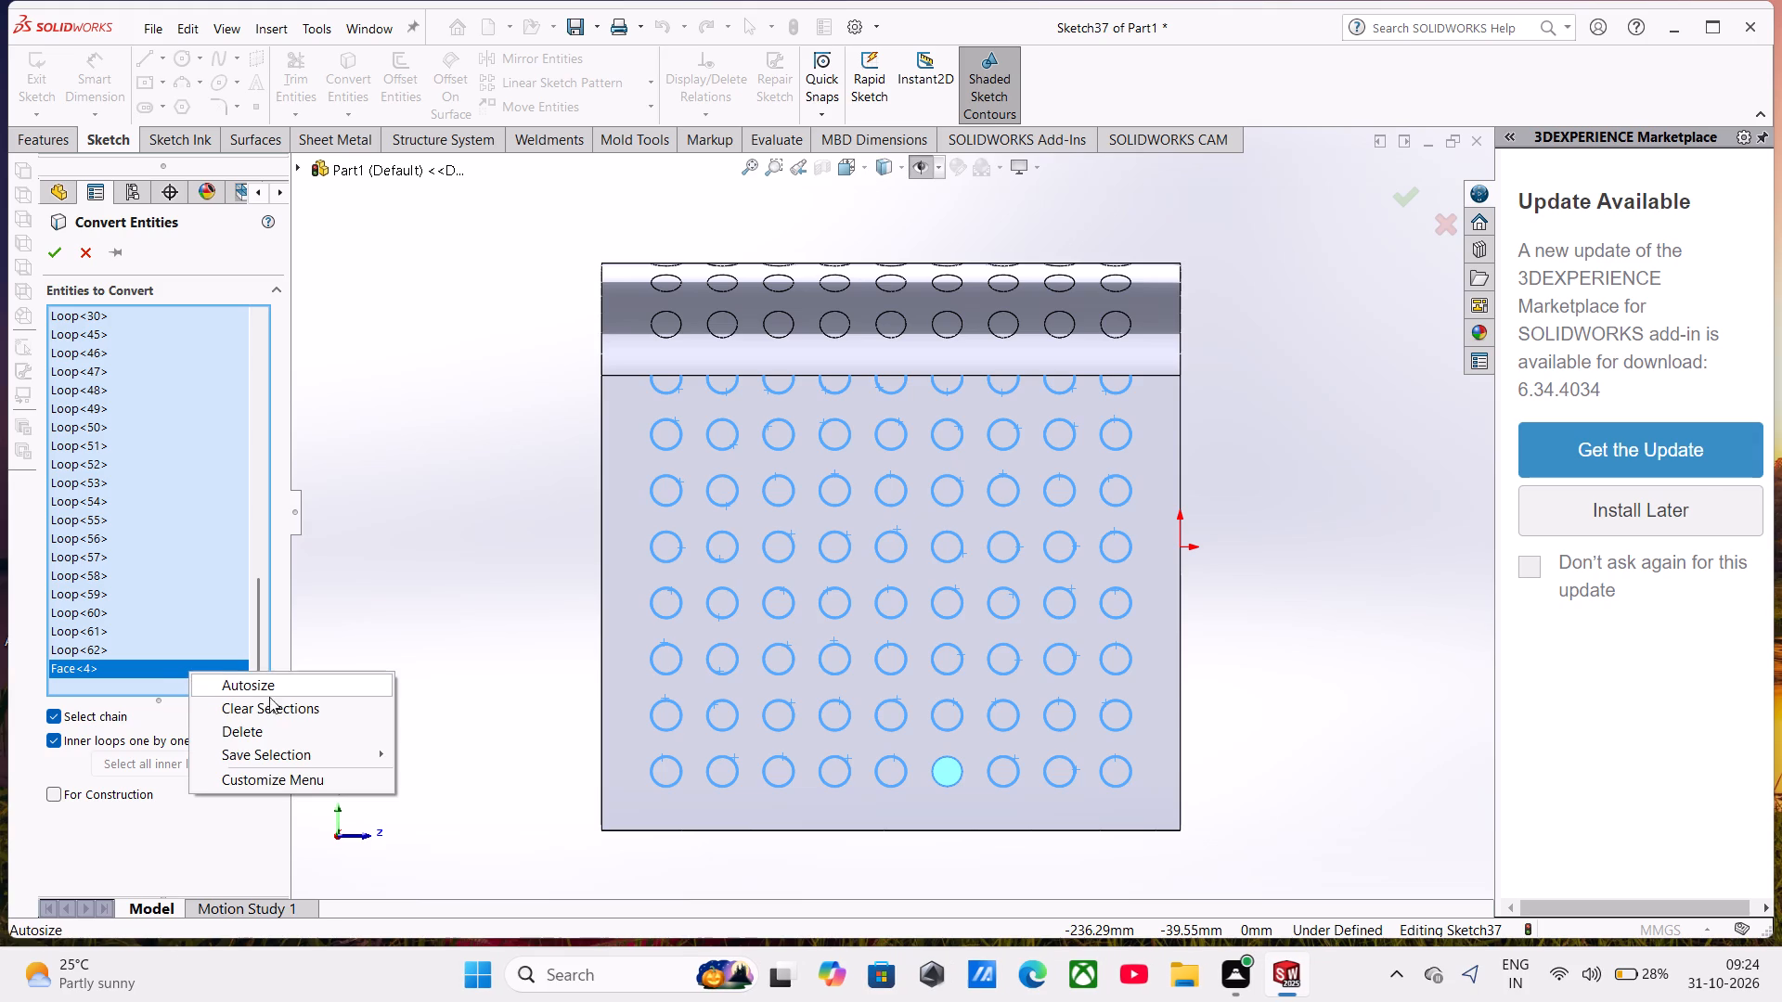
click(266, 727)
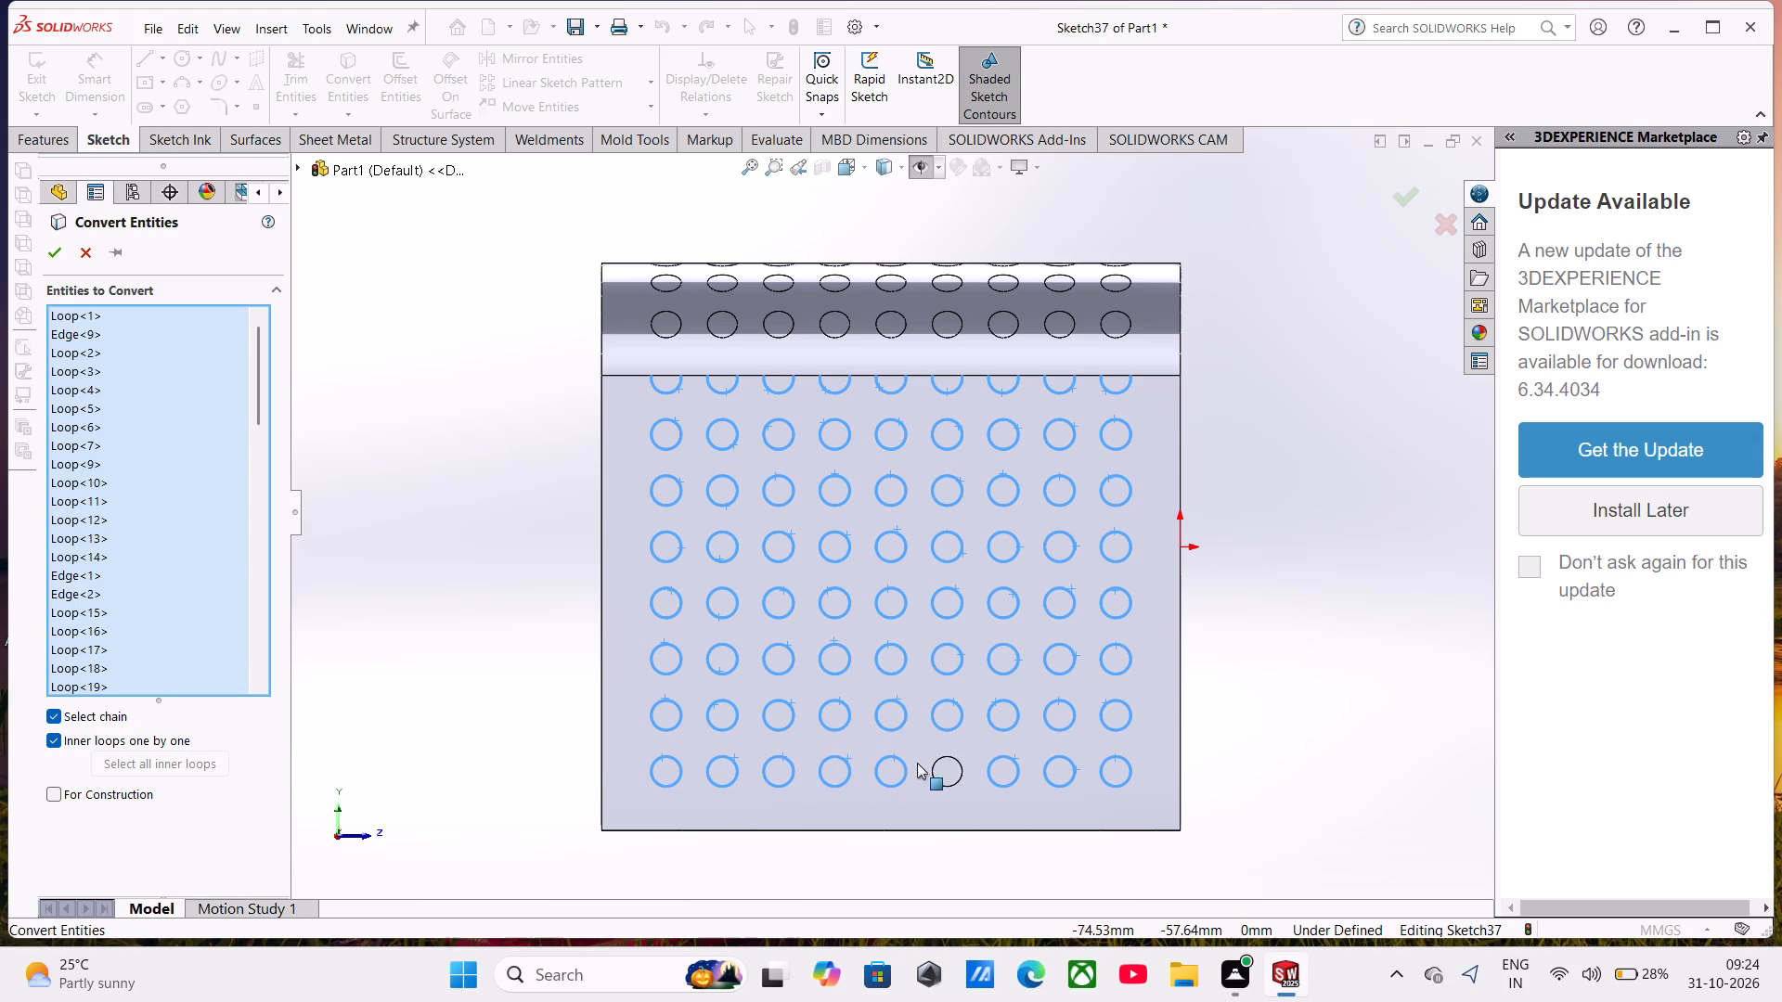
click(951, 758)
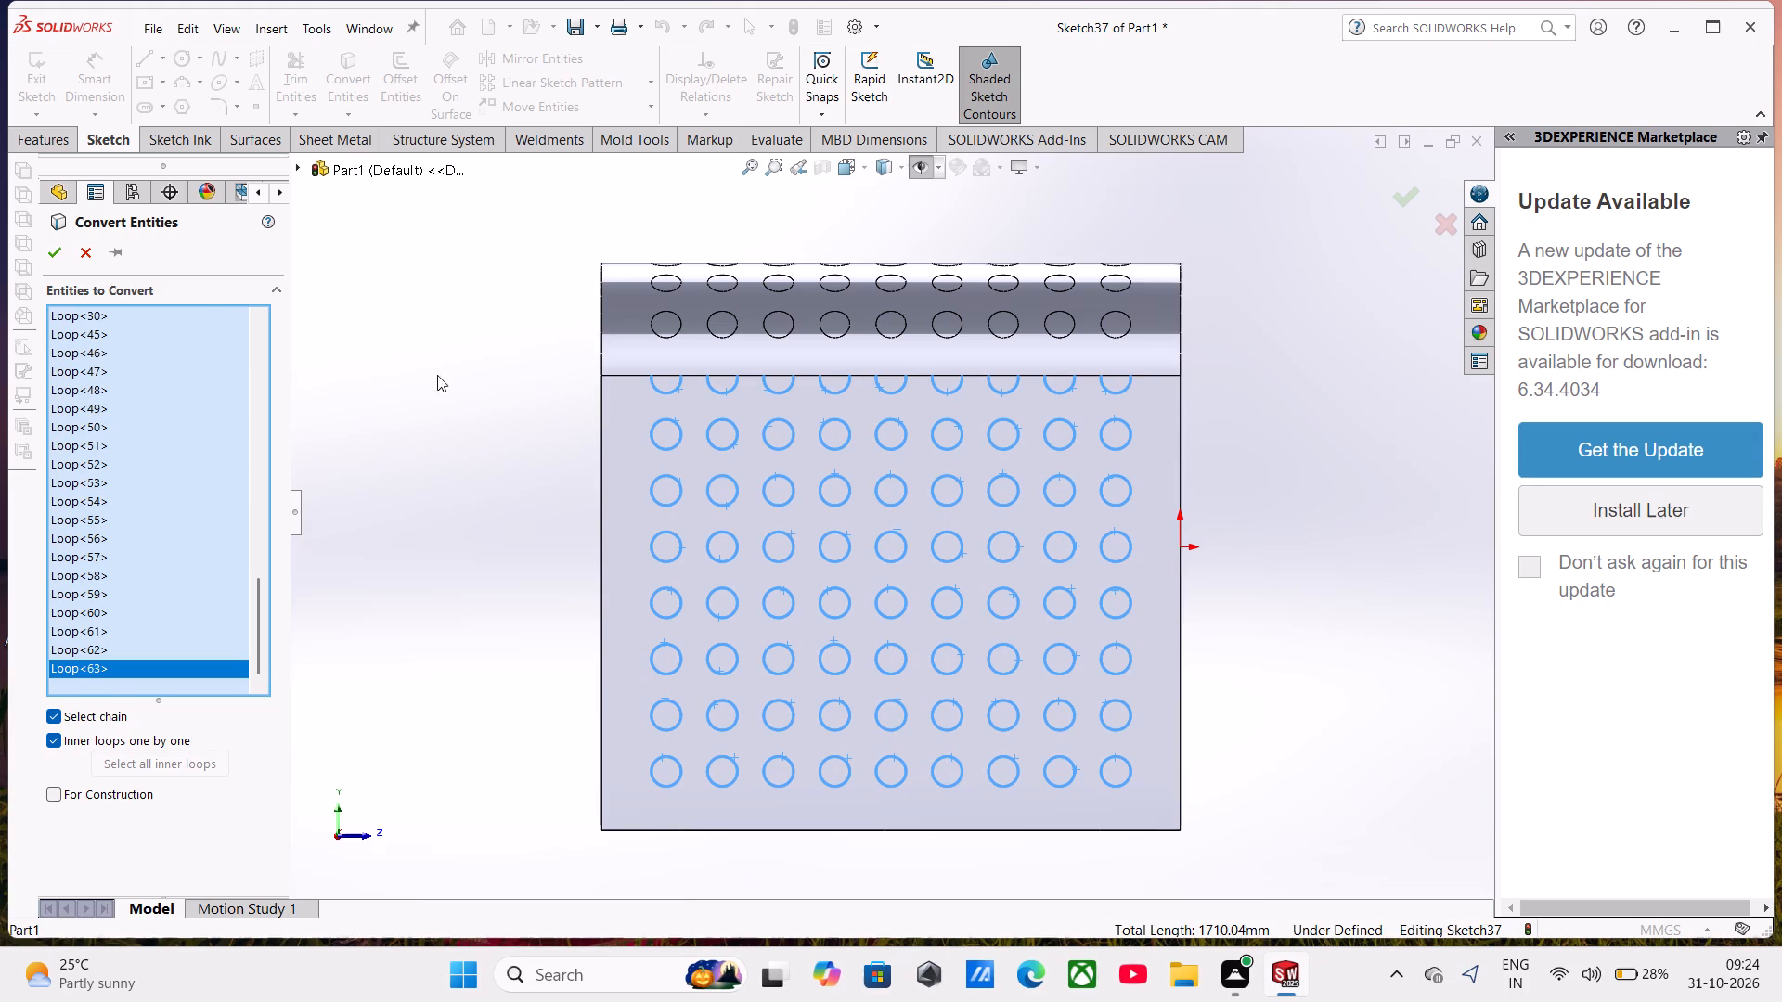
click(54, 259)
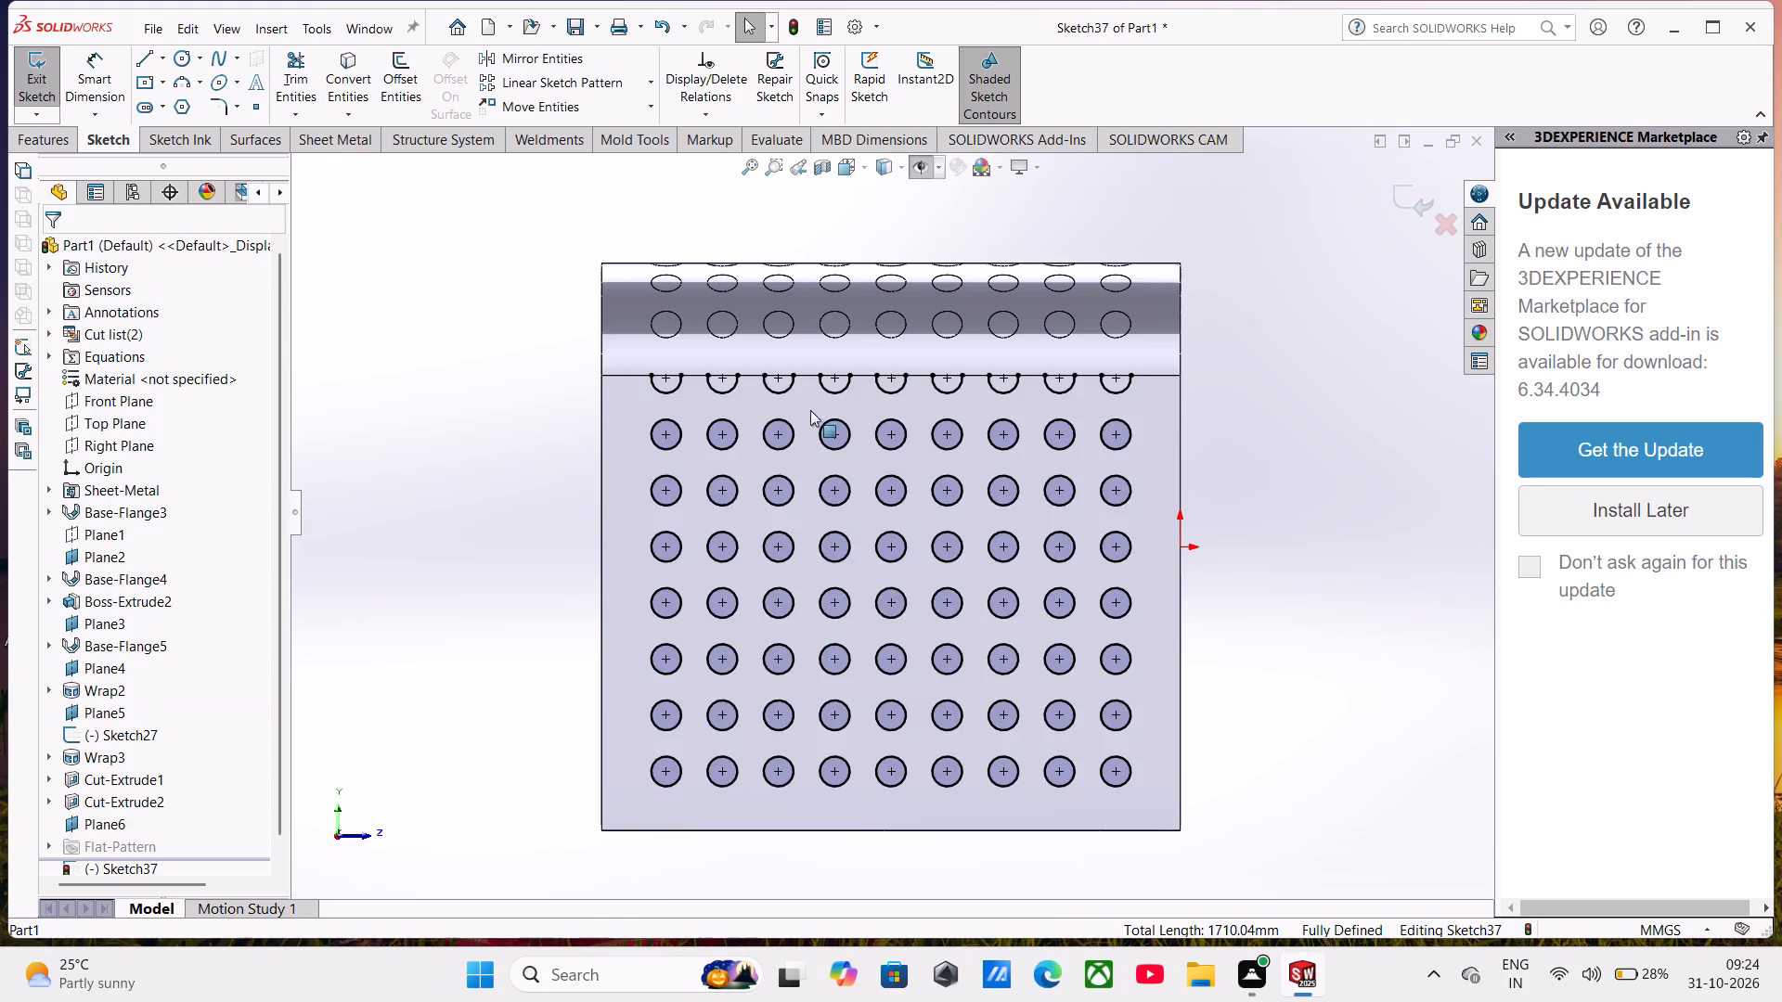
Start an Extruded Cut from the converted sketch and select as contours the ninth column's full circles and the eighth column's uppermost full circle.
scroll(858, 431, up, 1)
middle_drag(858, 431, 742, 445)
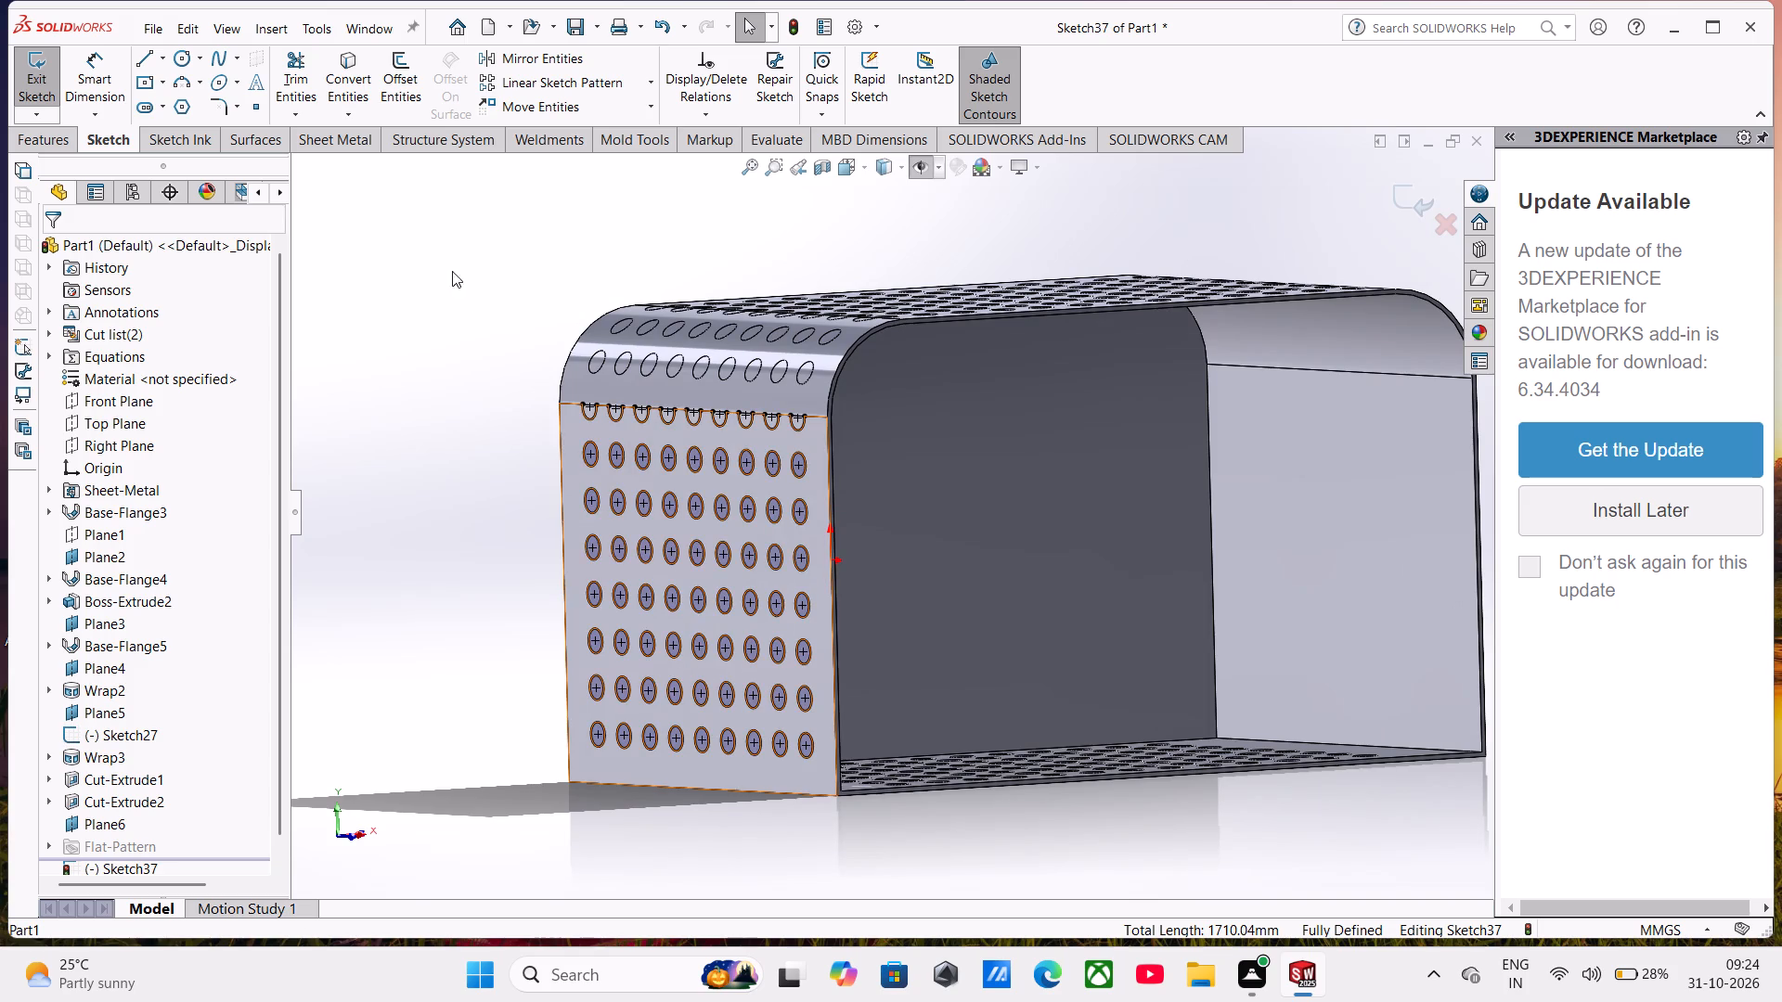
click(55, 142)
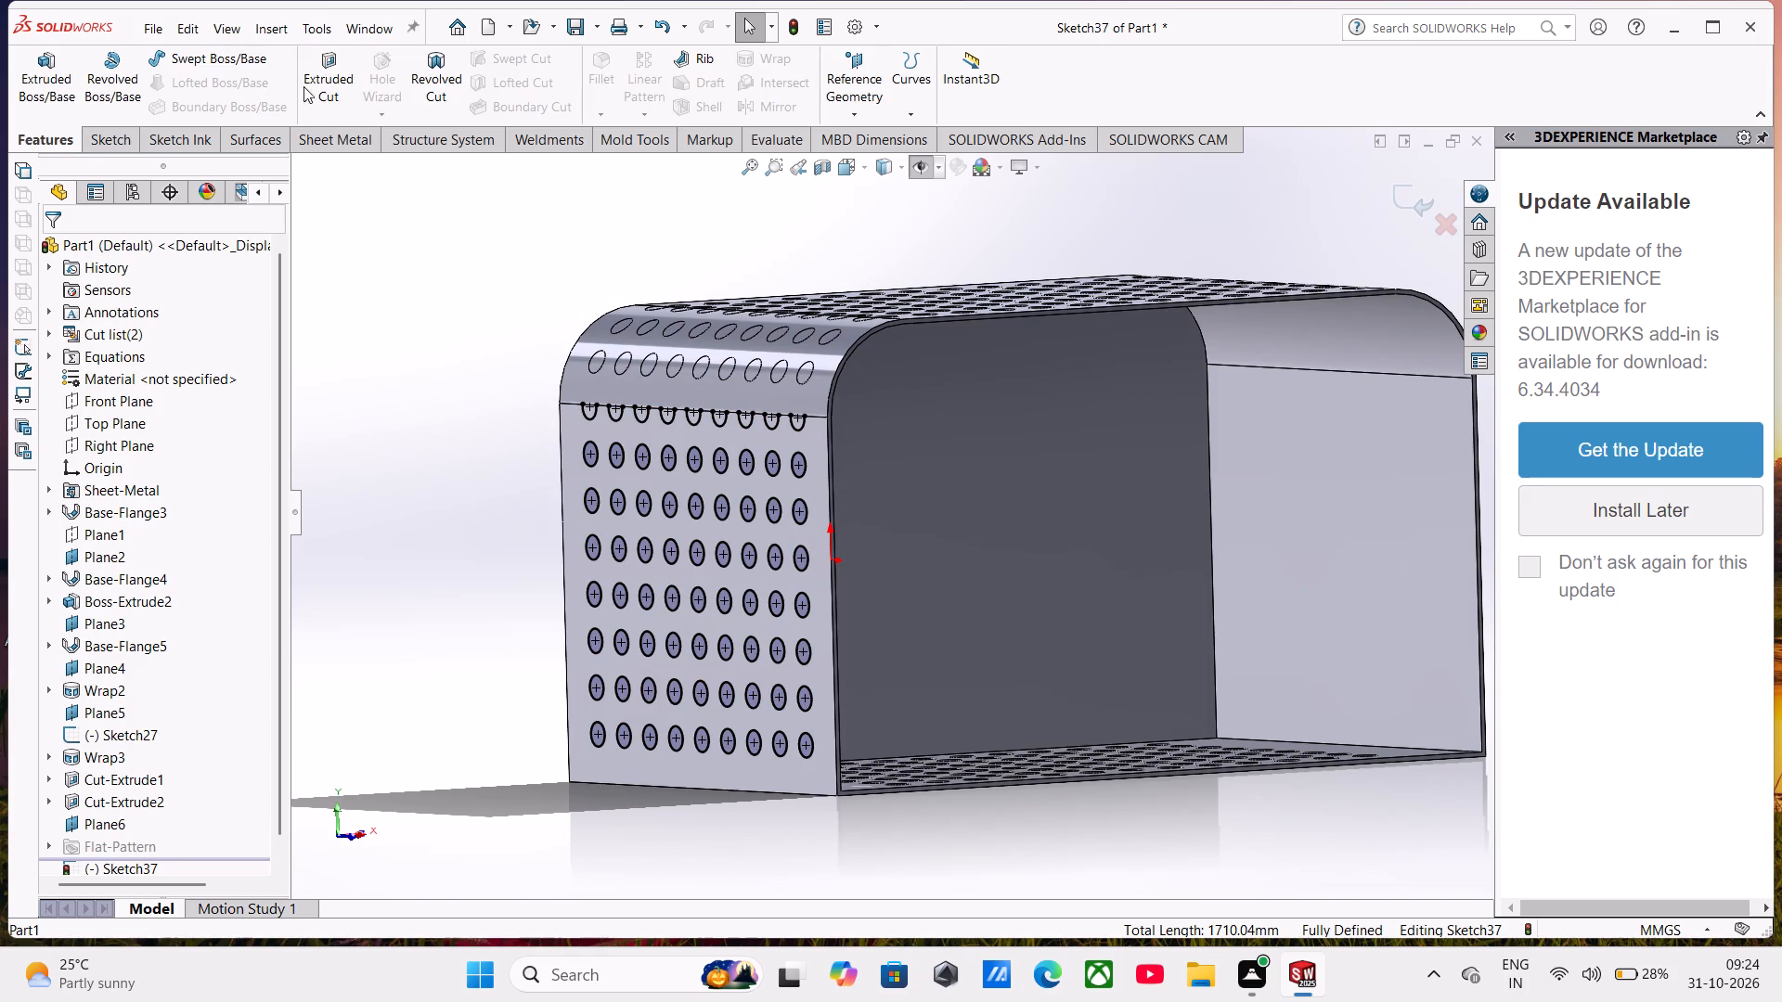
click(323, 82)
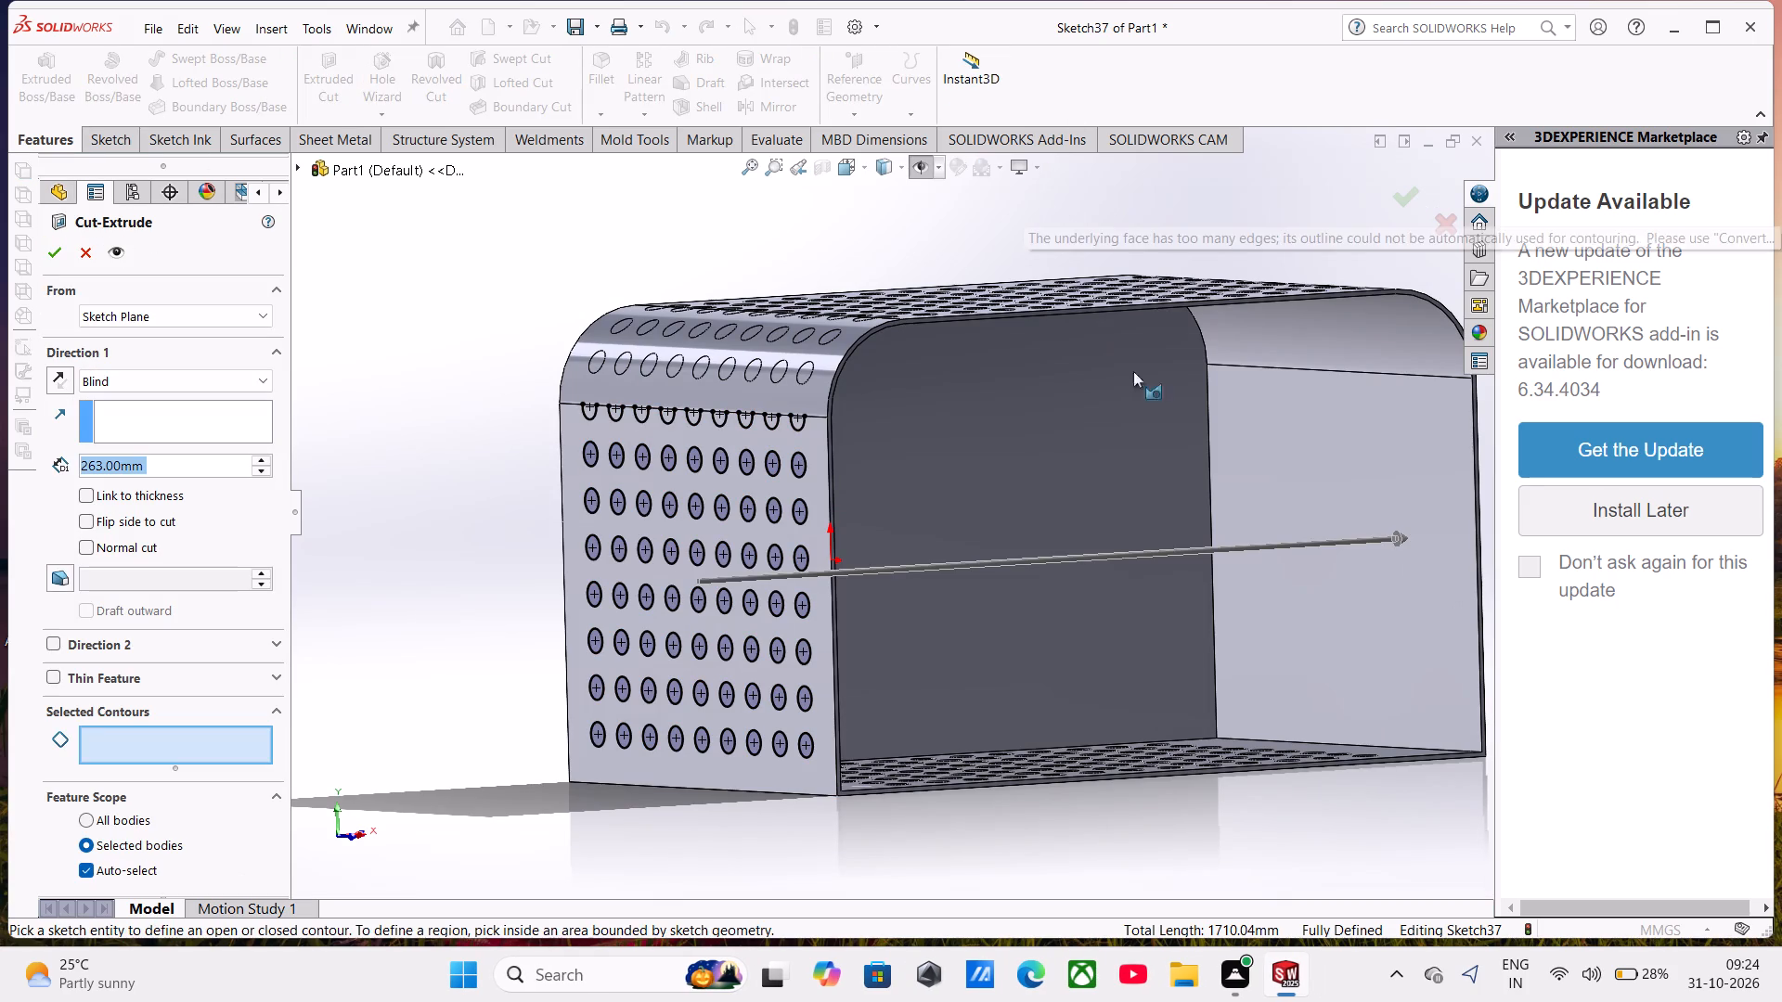
middle_drag(804, 566, 874, 559)
middle_click(874, 559)
scroll(910, 506, down, 4)
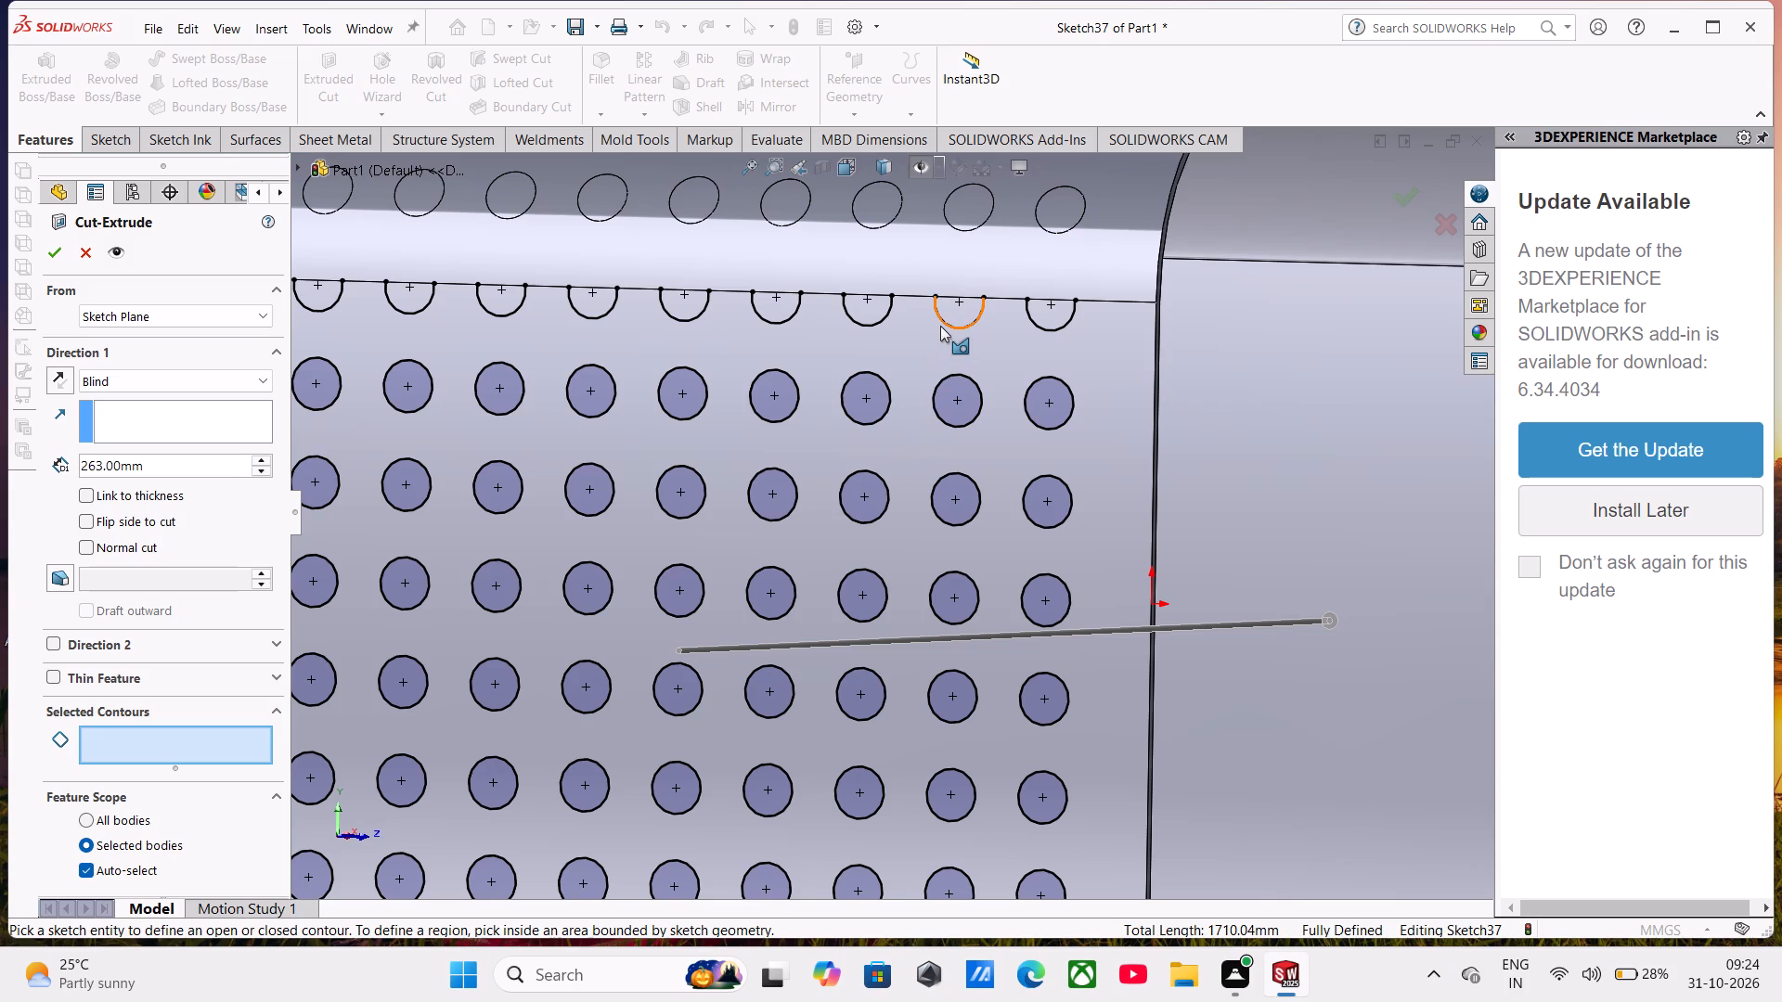
click(964, 371)
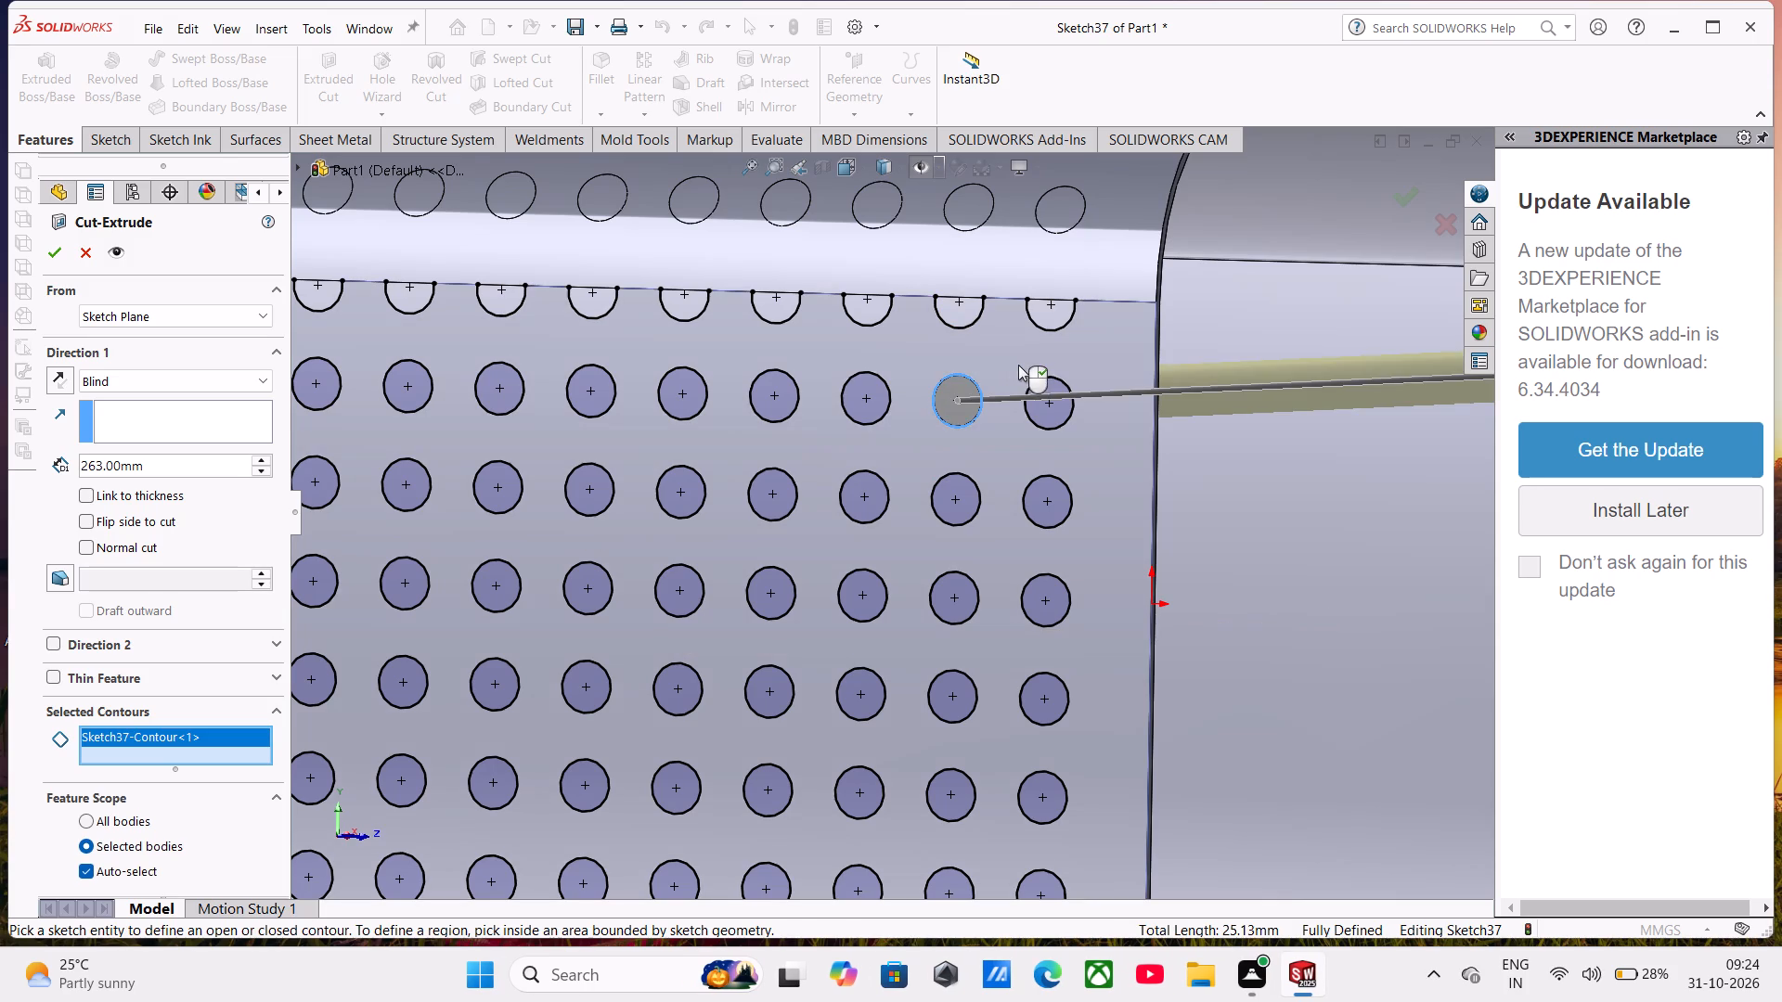
click(1034, 379)
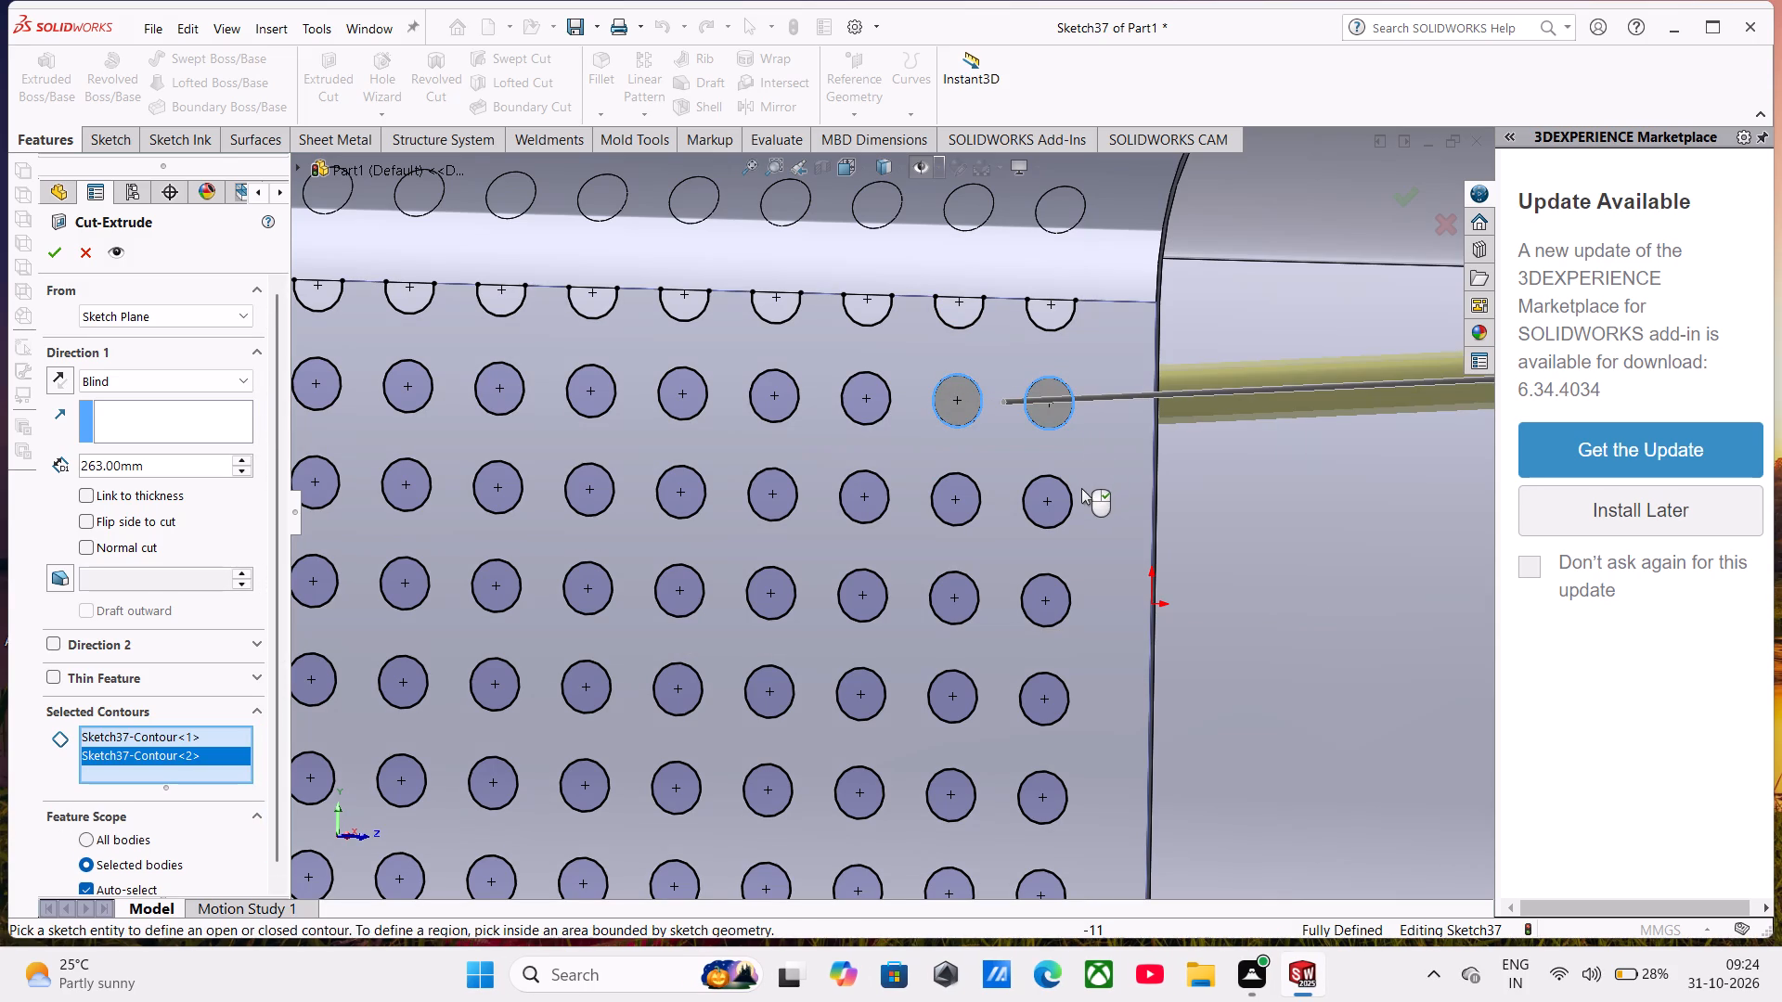
click(1067, 498)
scroll(1070, 513, up, 4)
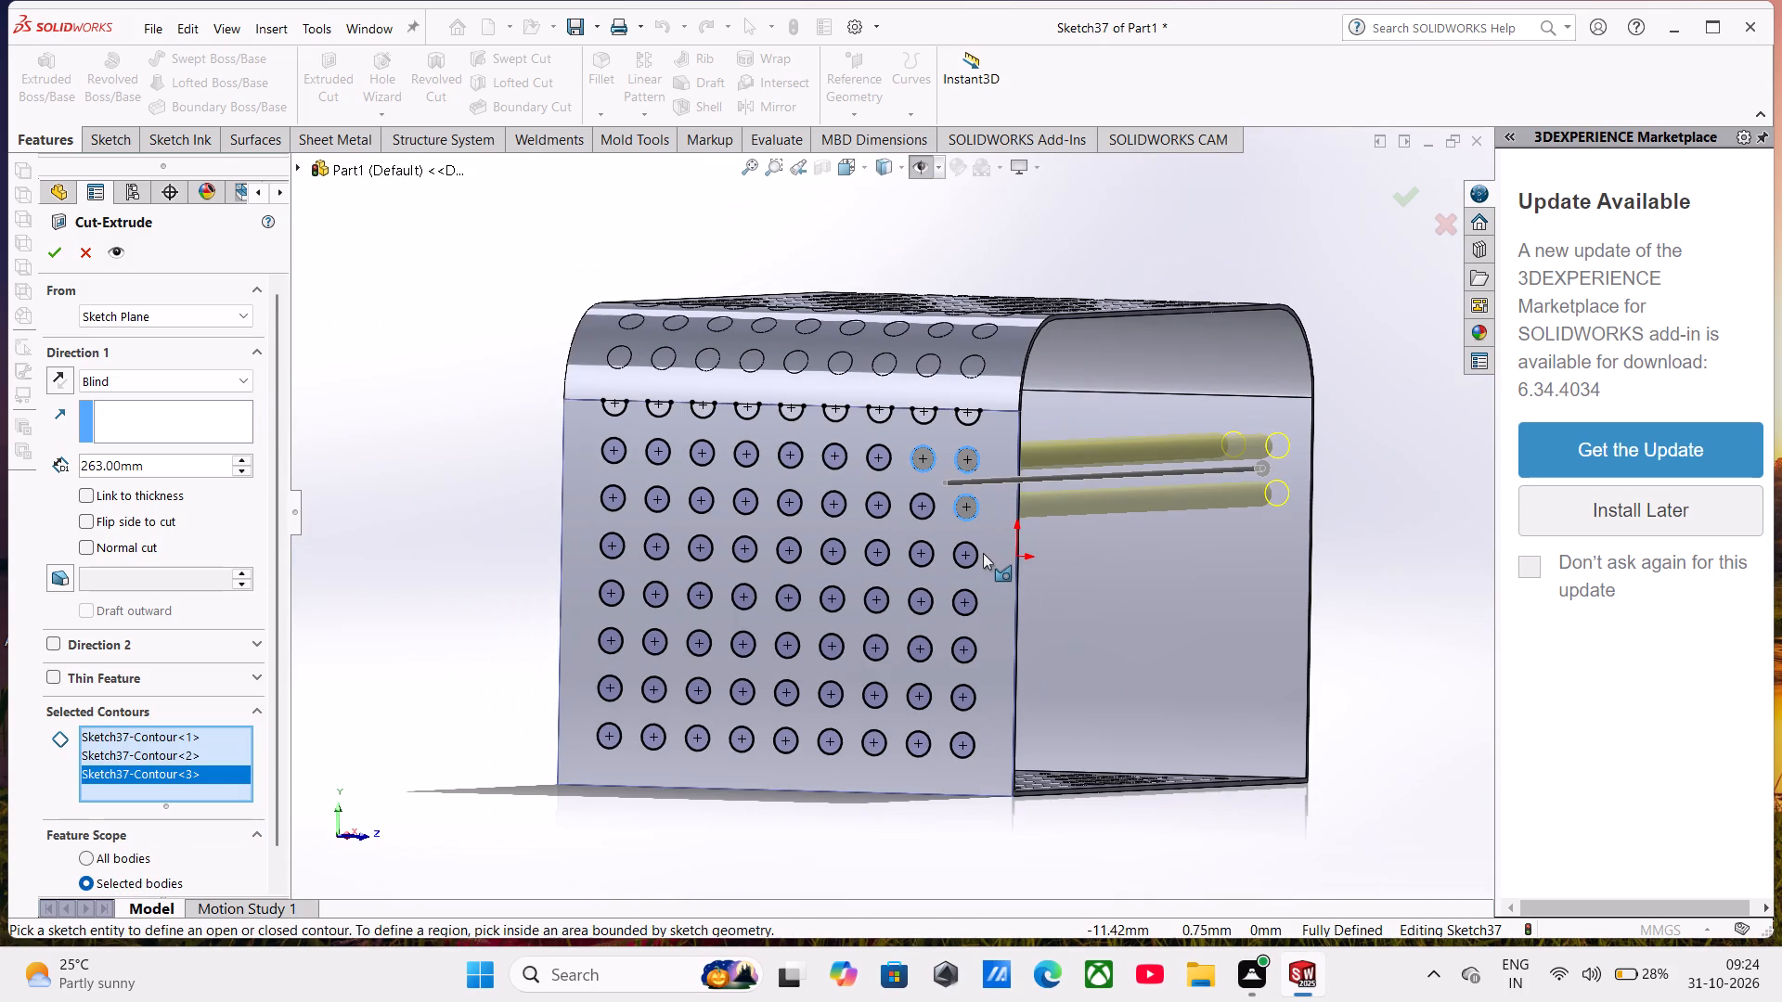
click(981, 556)
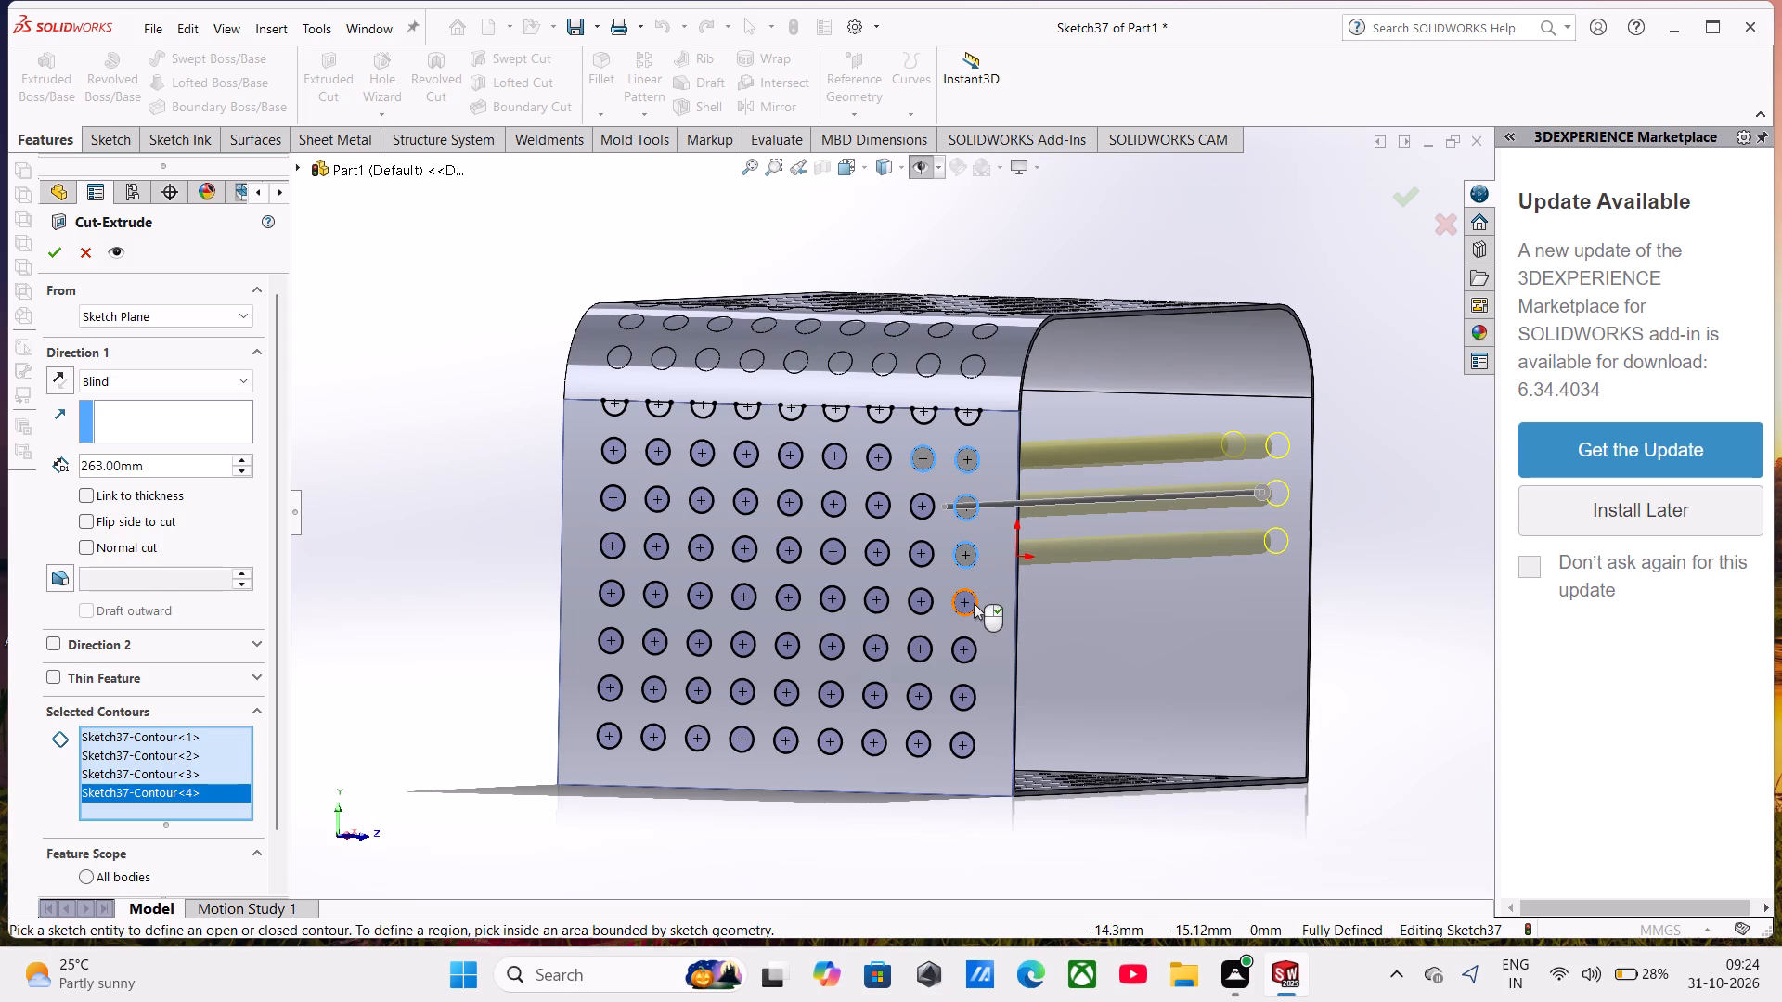
click(974, 603)
click(966, 637)
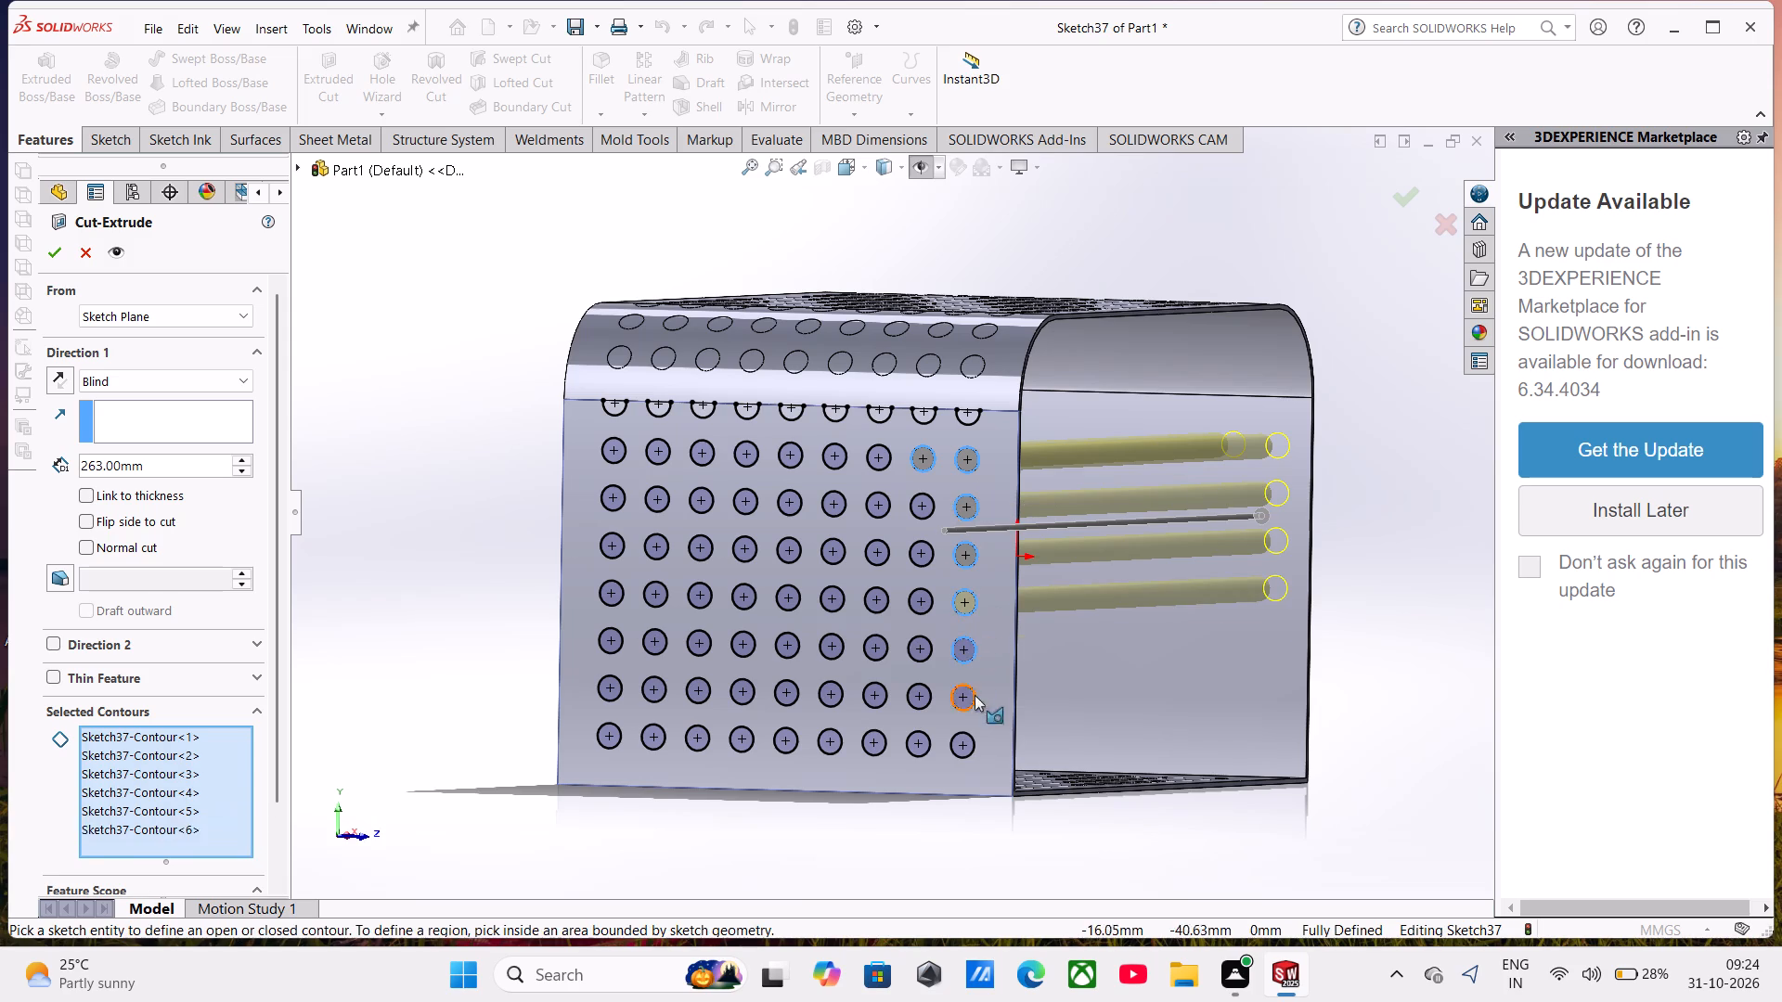
click(972, 693)
click(961, 733)
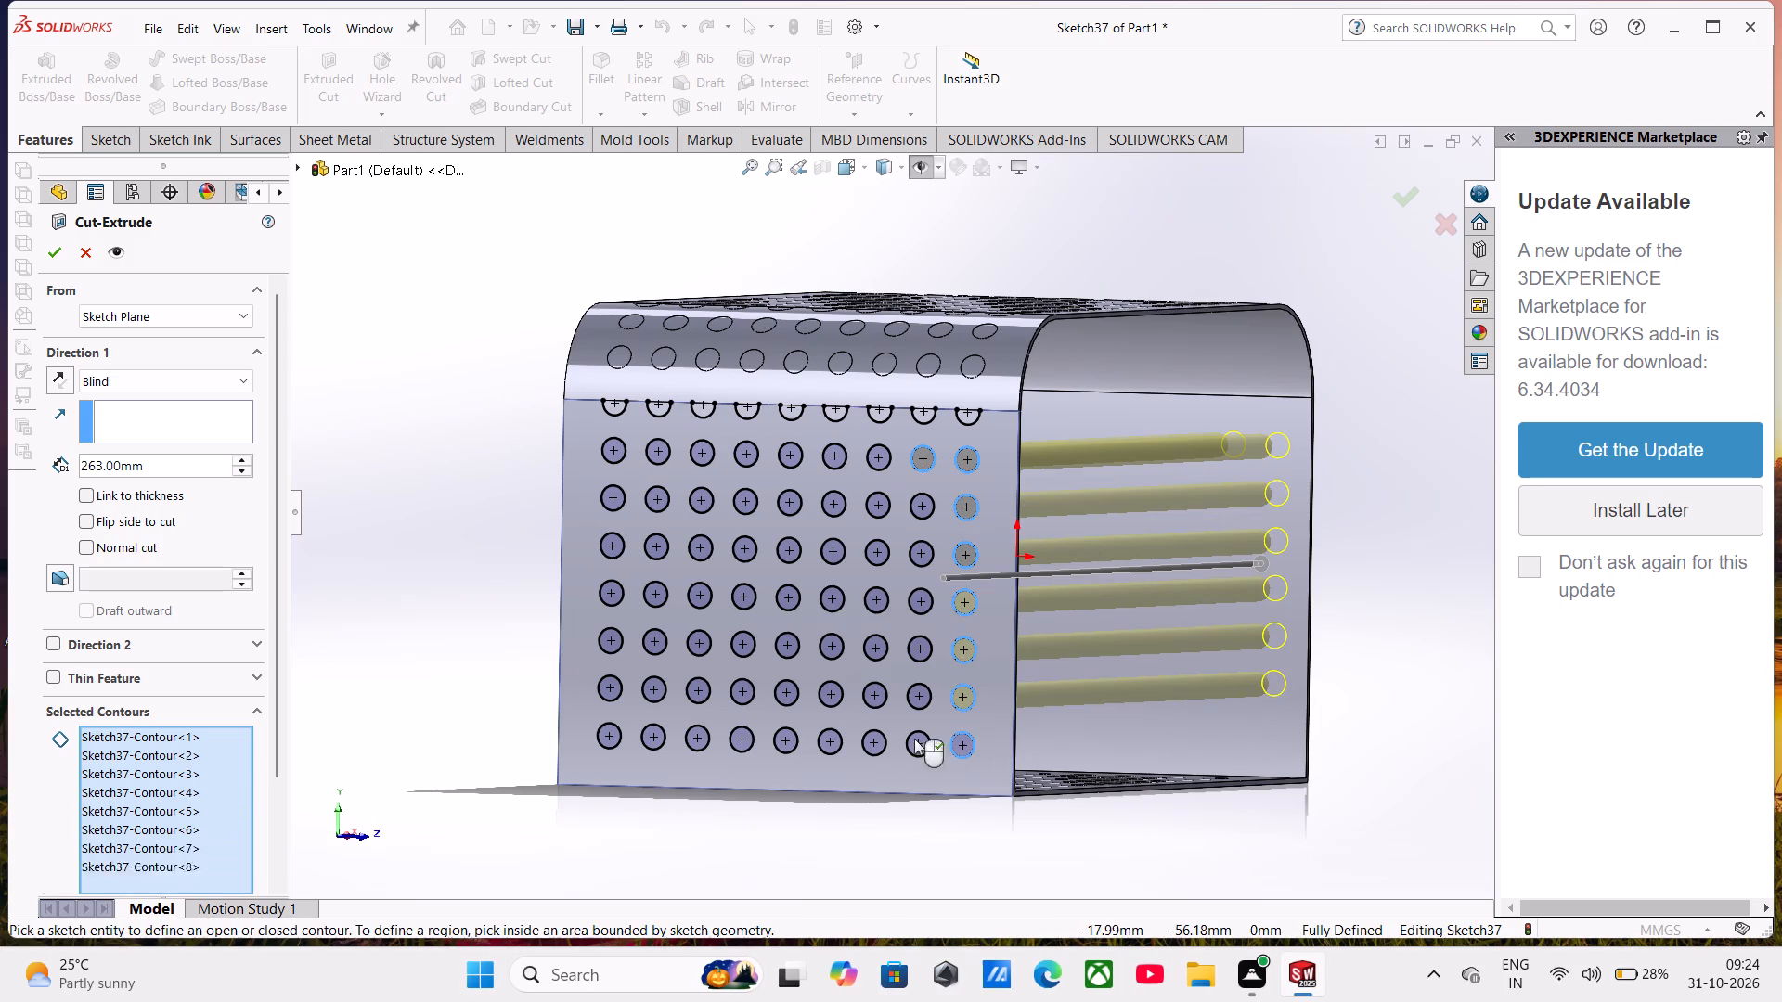
Add the remaining full circles in the eighth column and all full circles in the seventh column to the cut's selected contours.
click(886, 738)
click(930, 734)
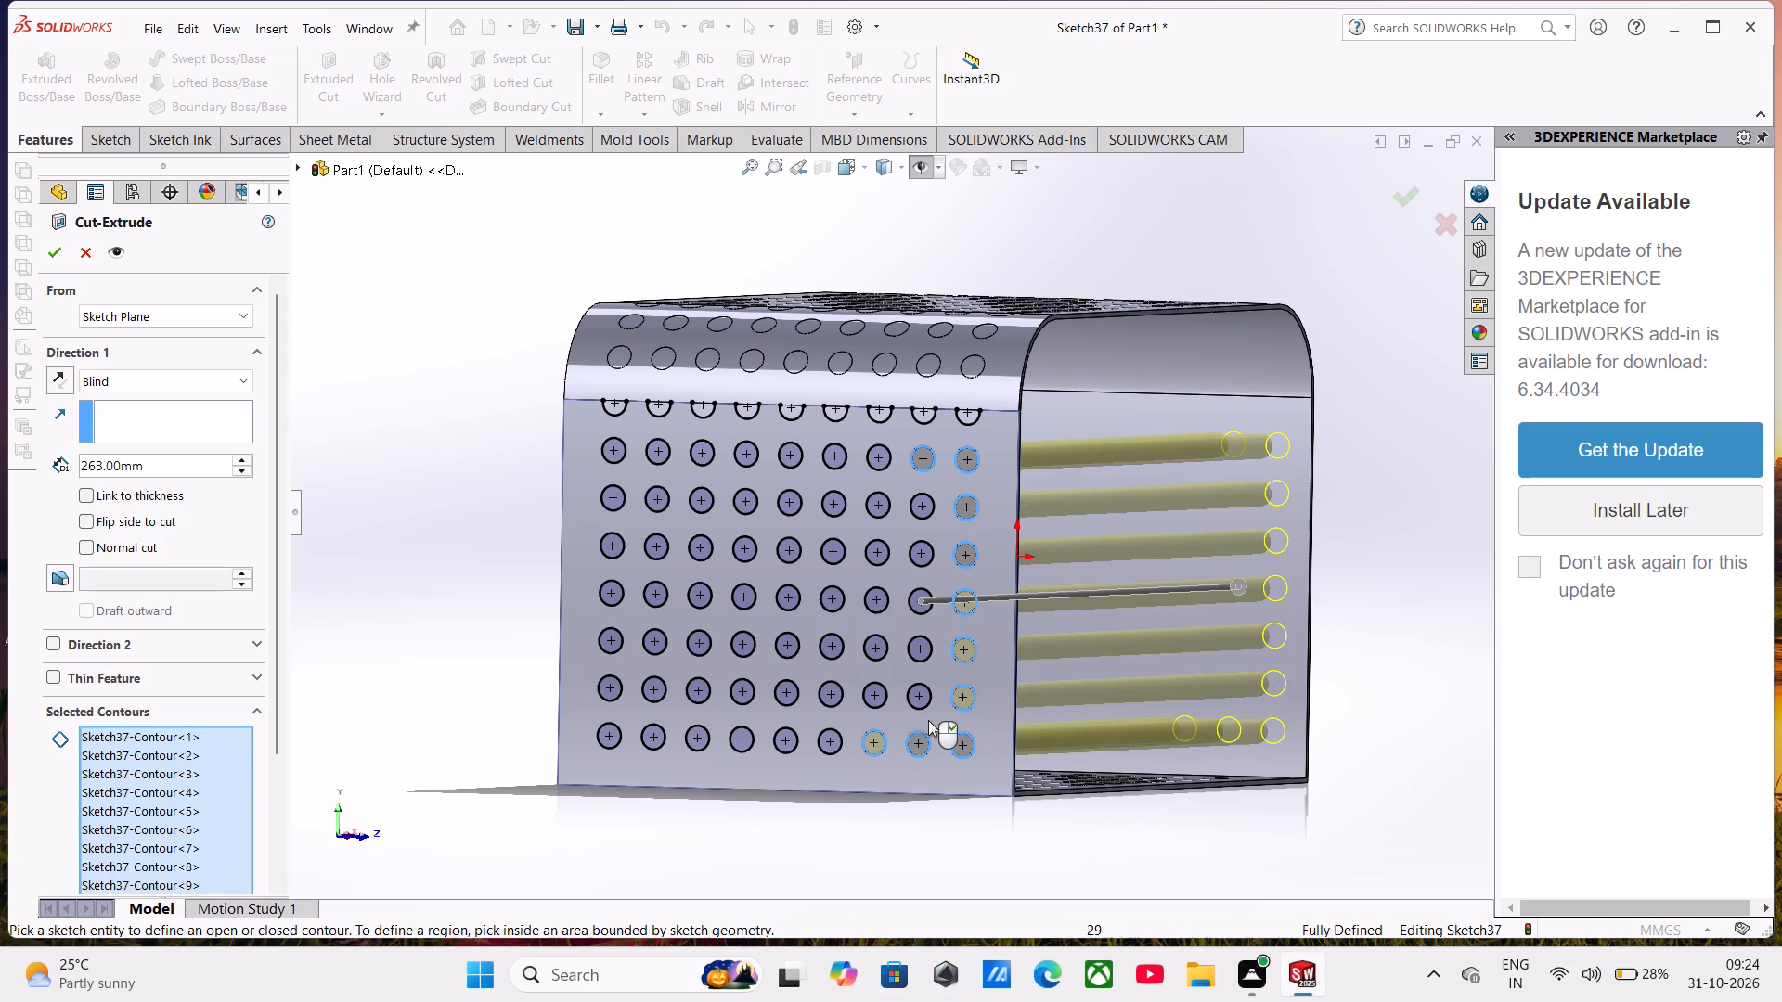
click(926, 709)
click(882, 690)
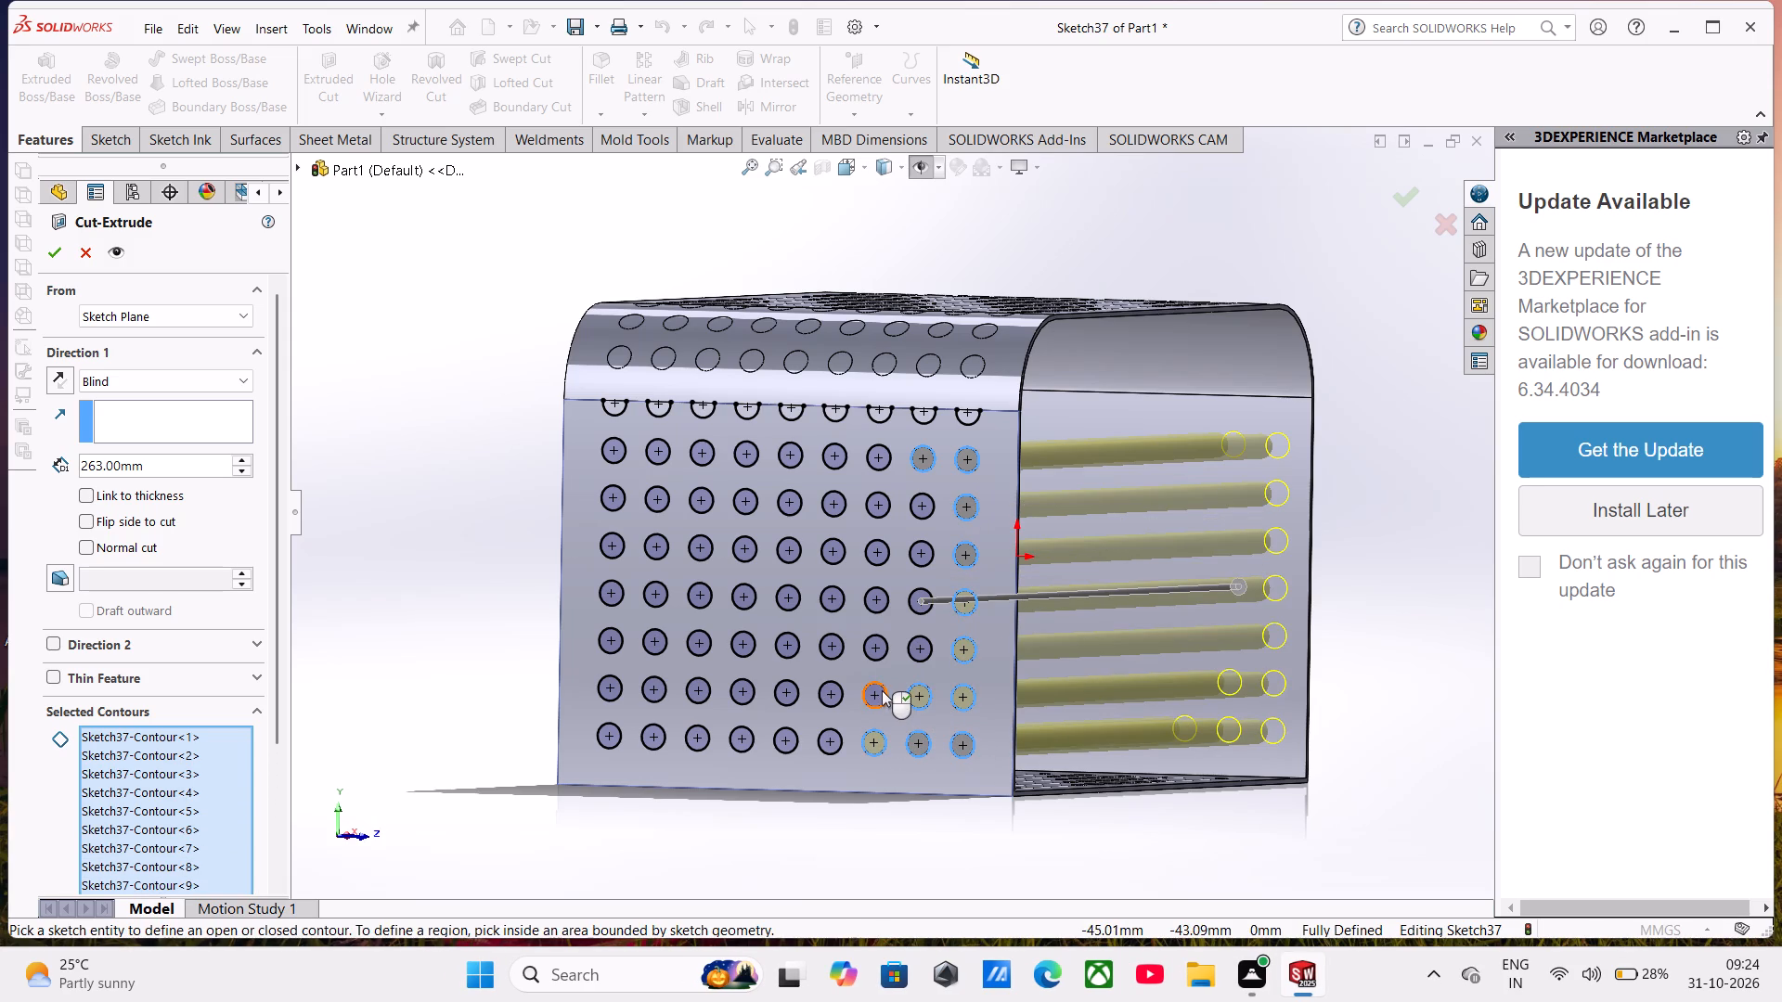
click(887, 659)
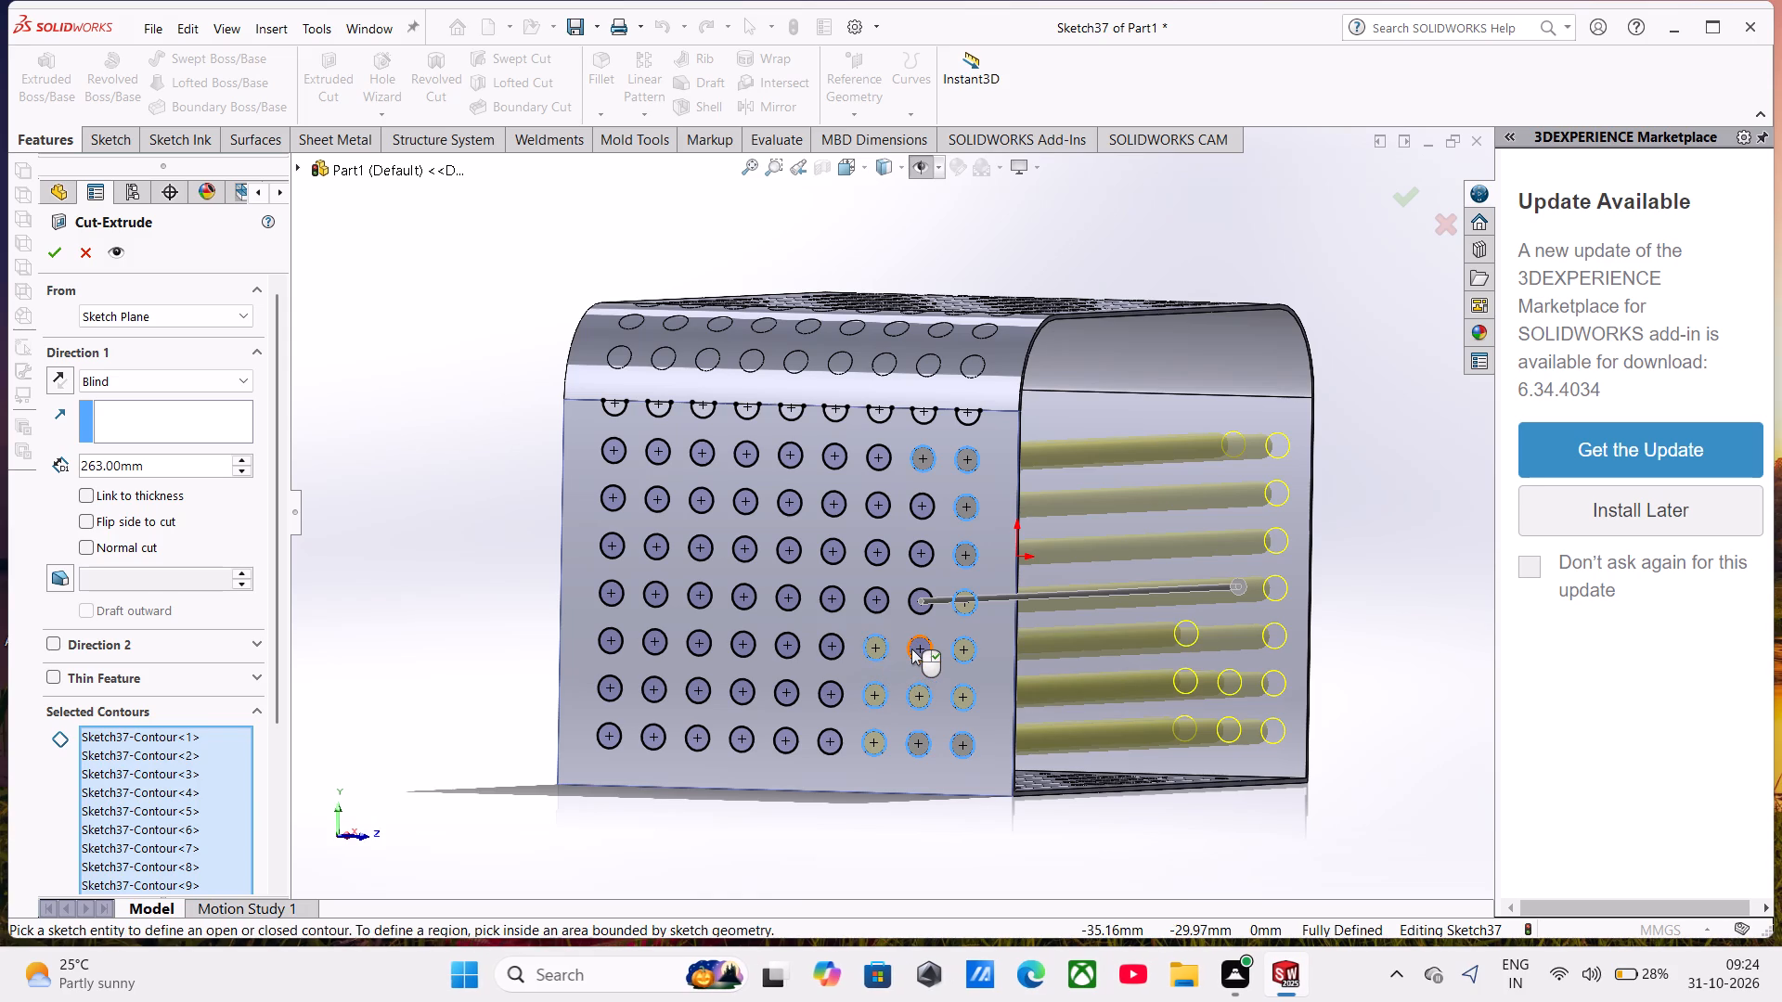
click(911, 649)
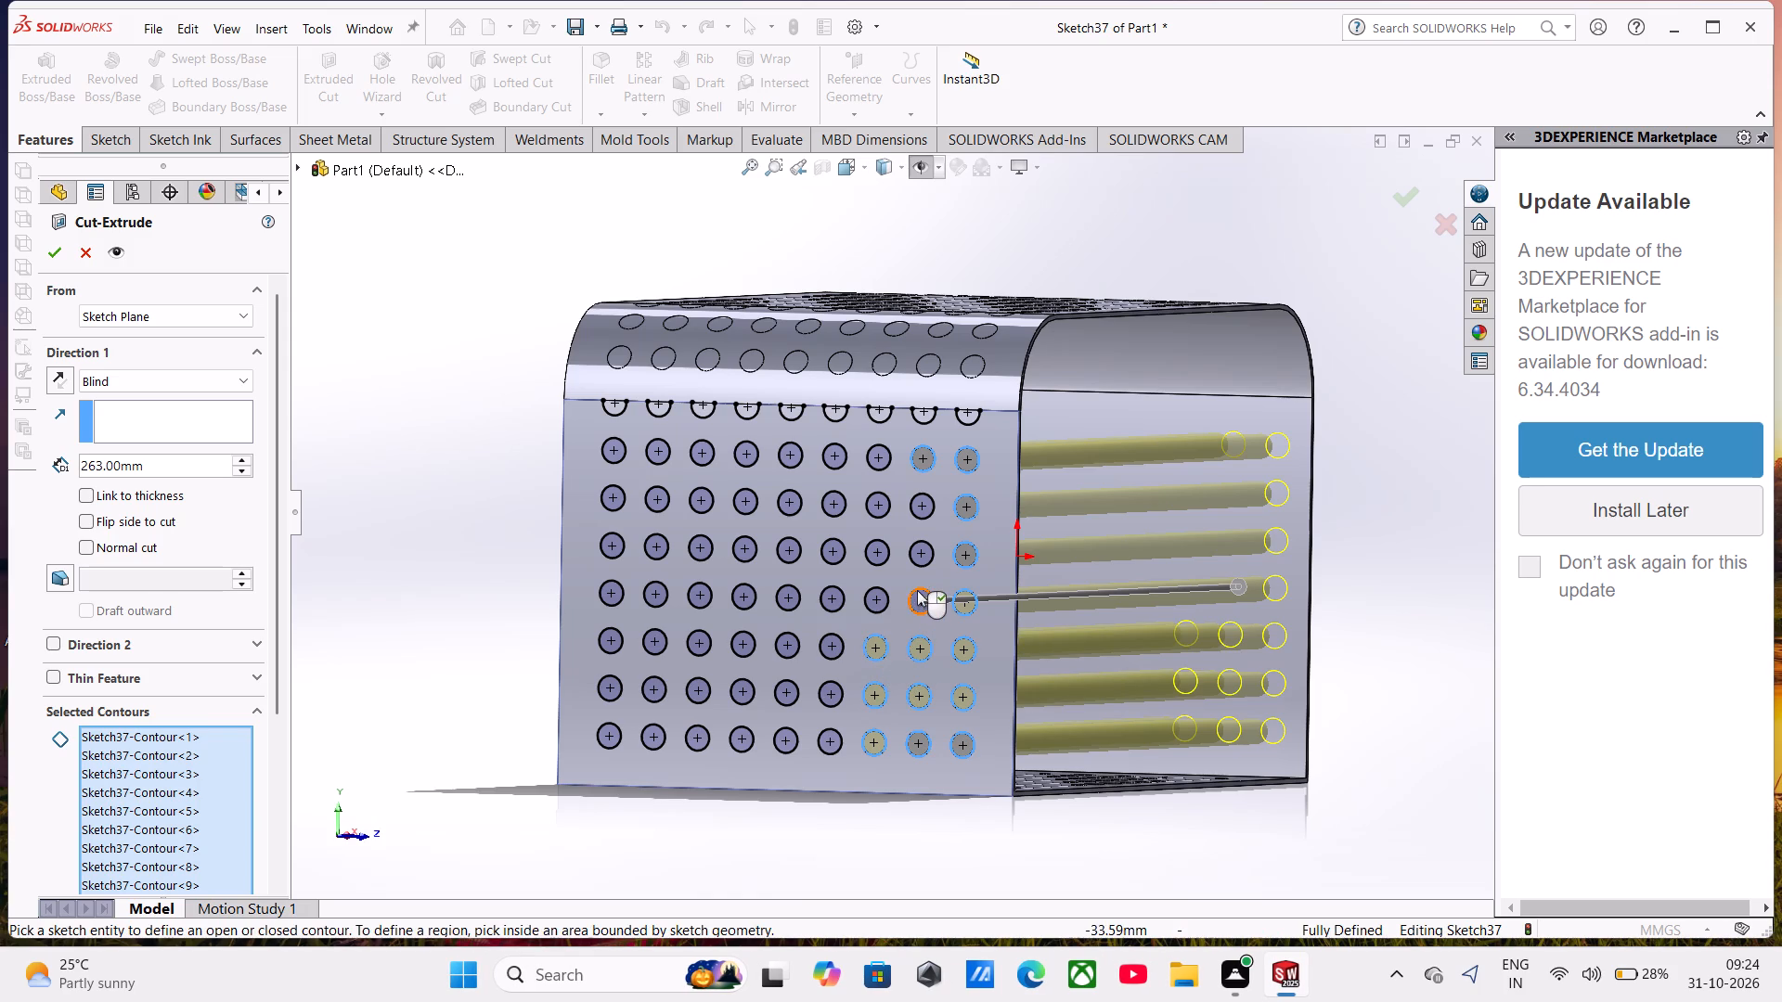
click(917, 590)
click(917, 566)
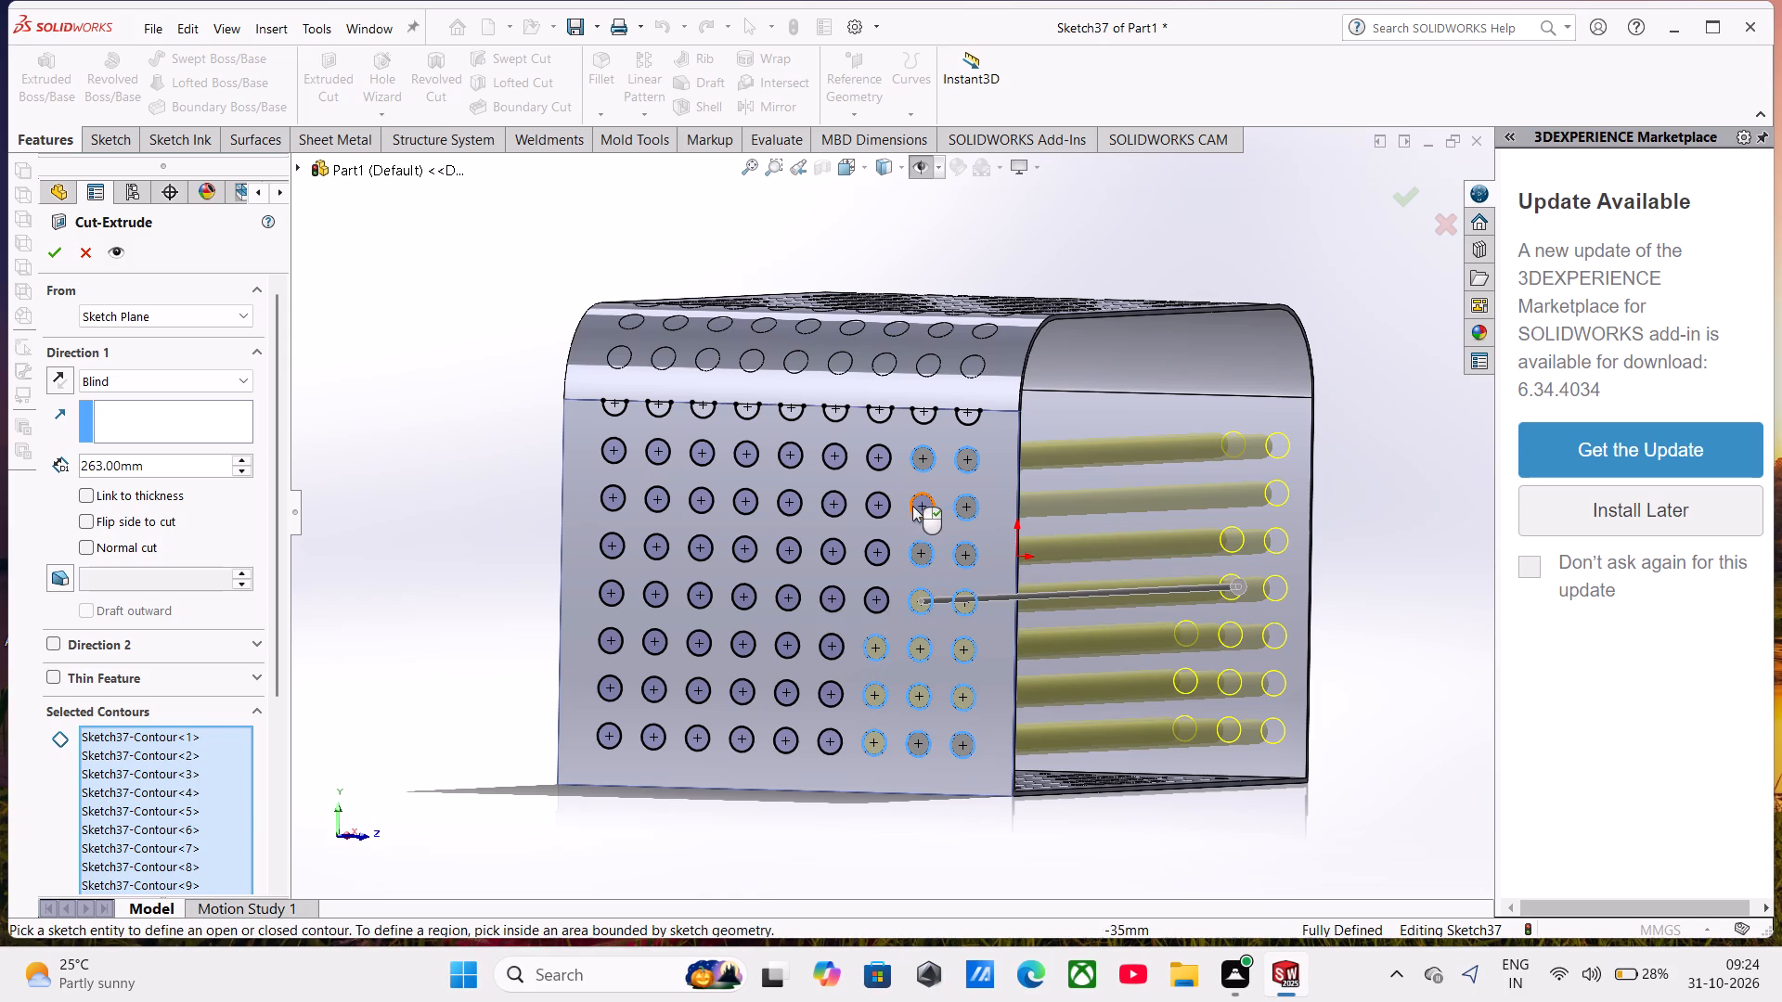
click(910, 506)
click(892, 496)
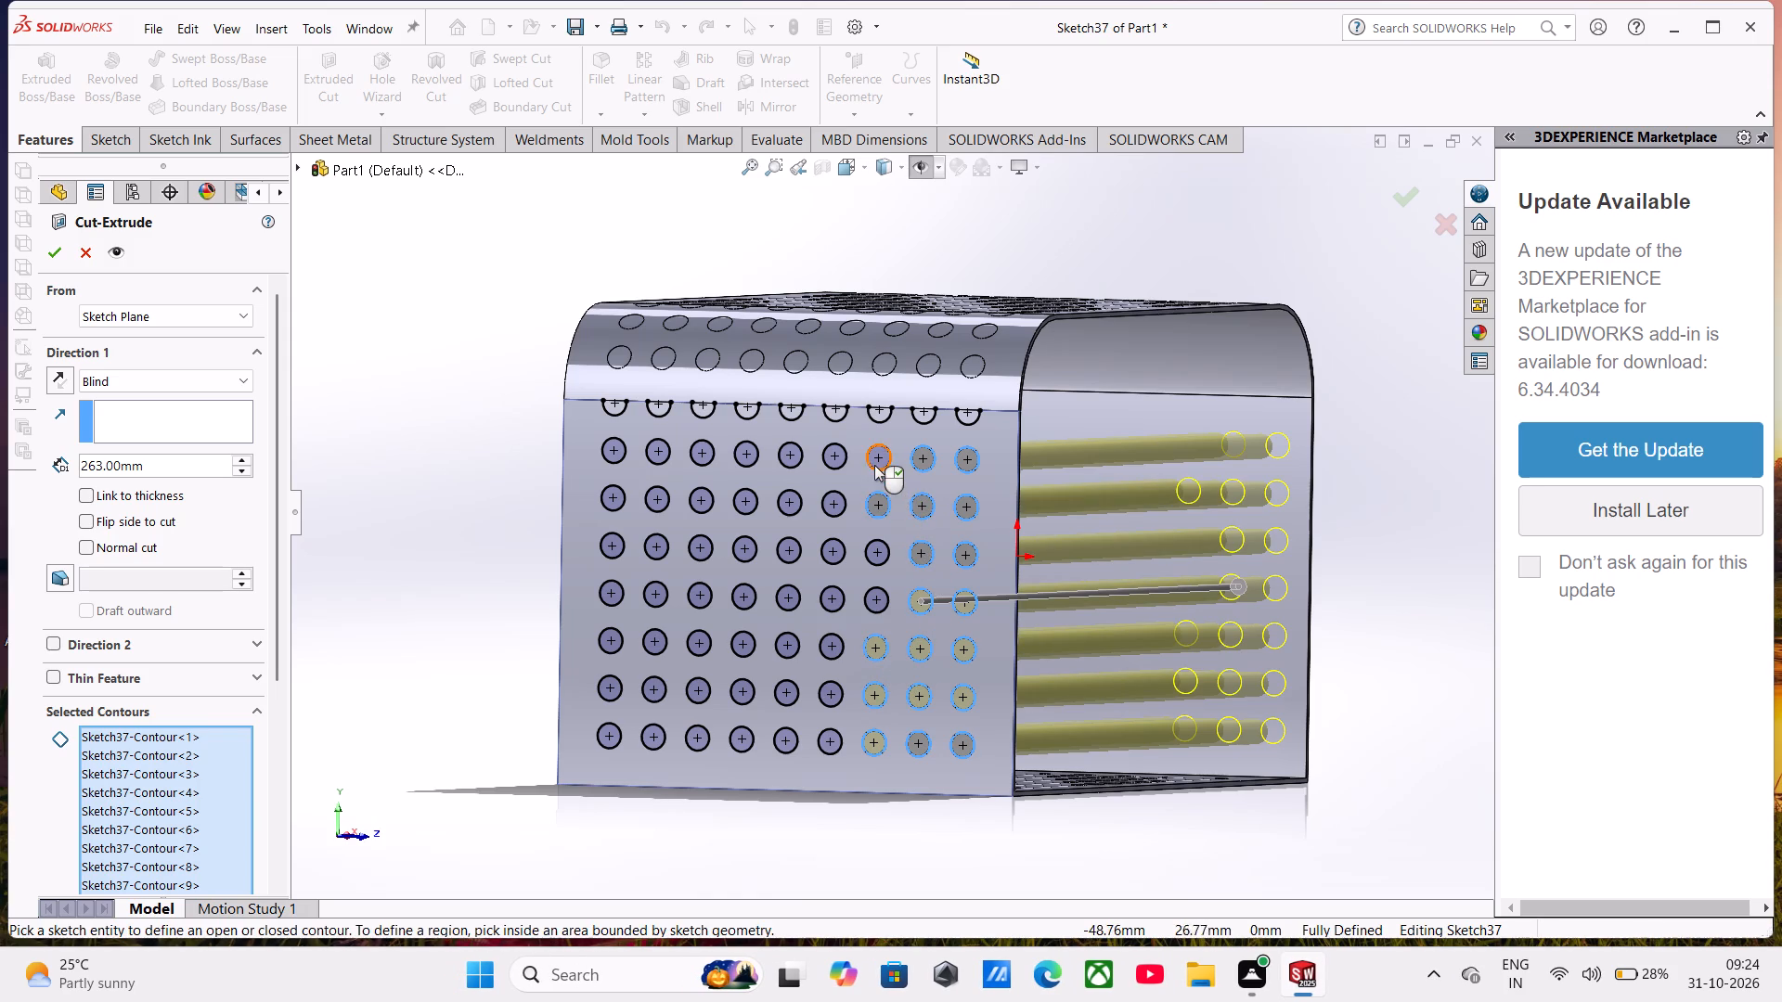
click(874, 461)
click(864, 456)
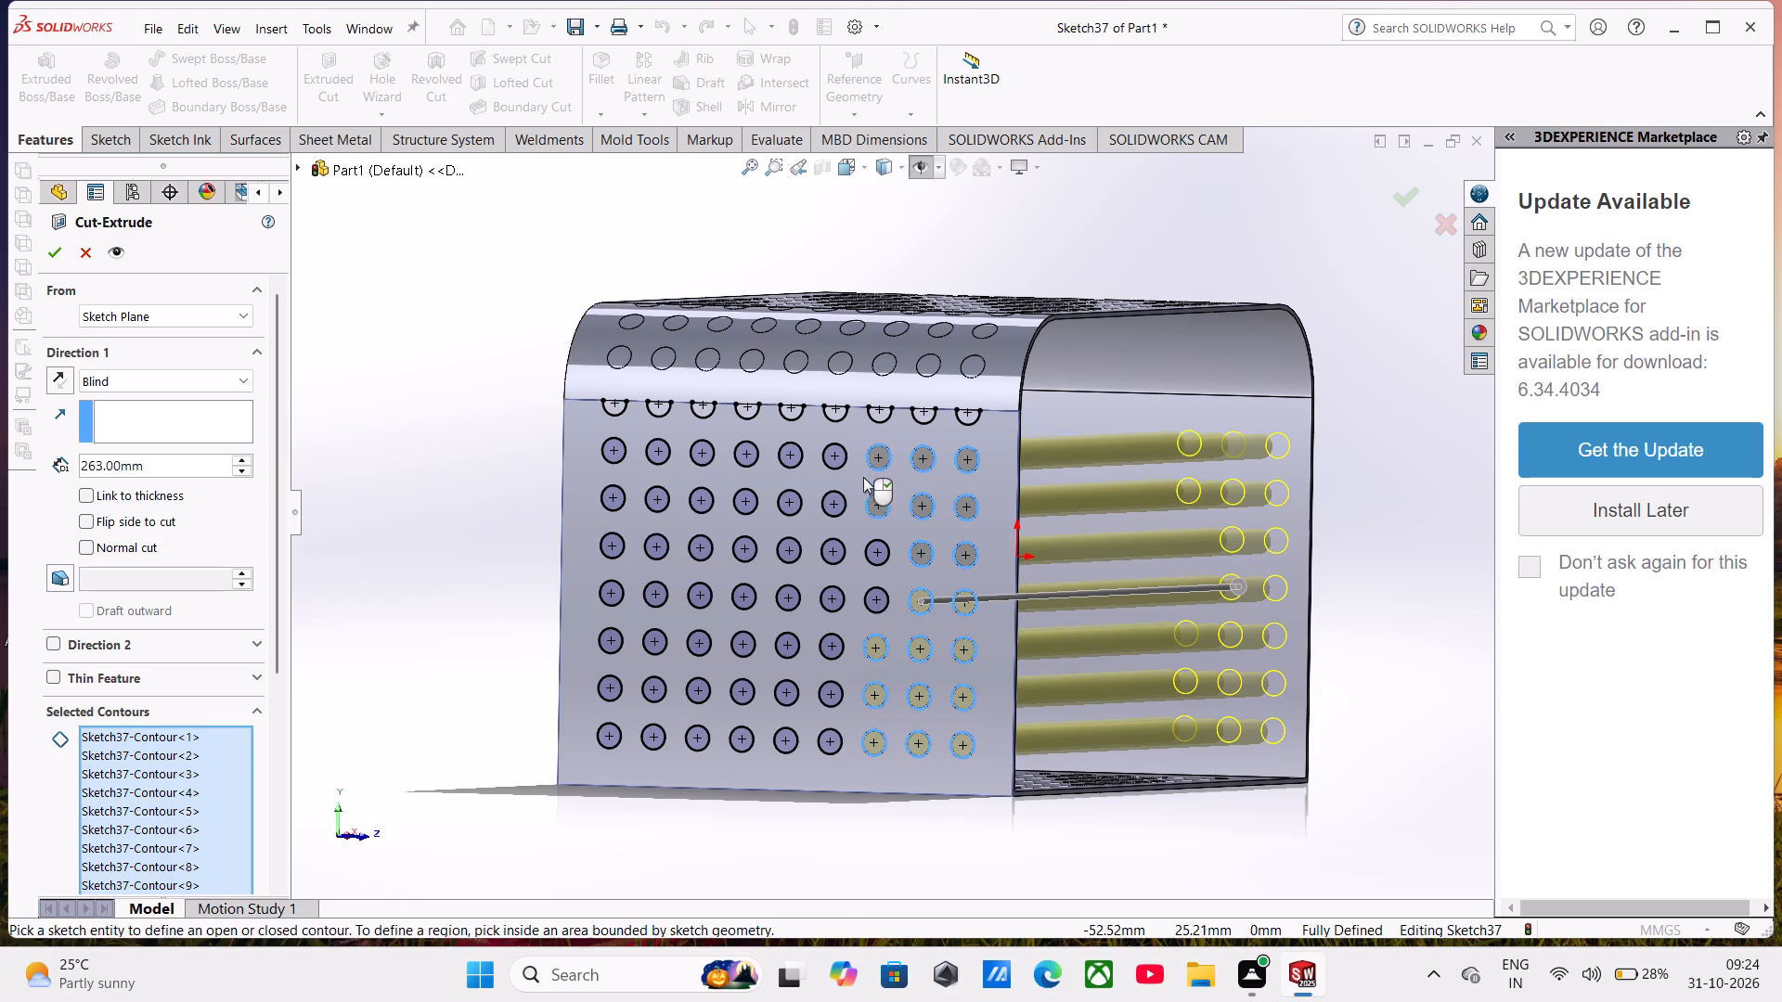
click(868, 542)
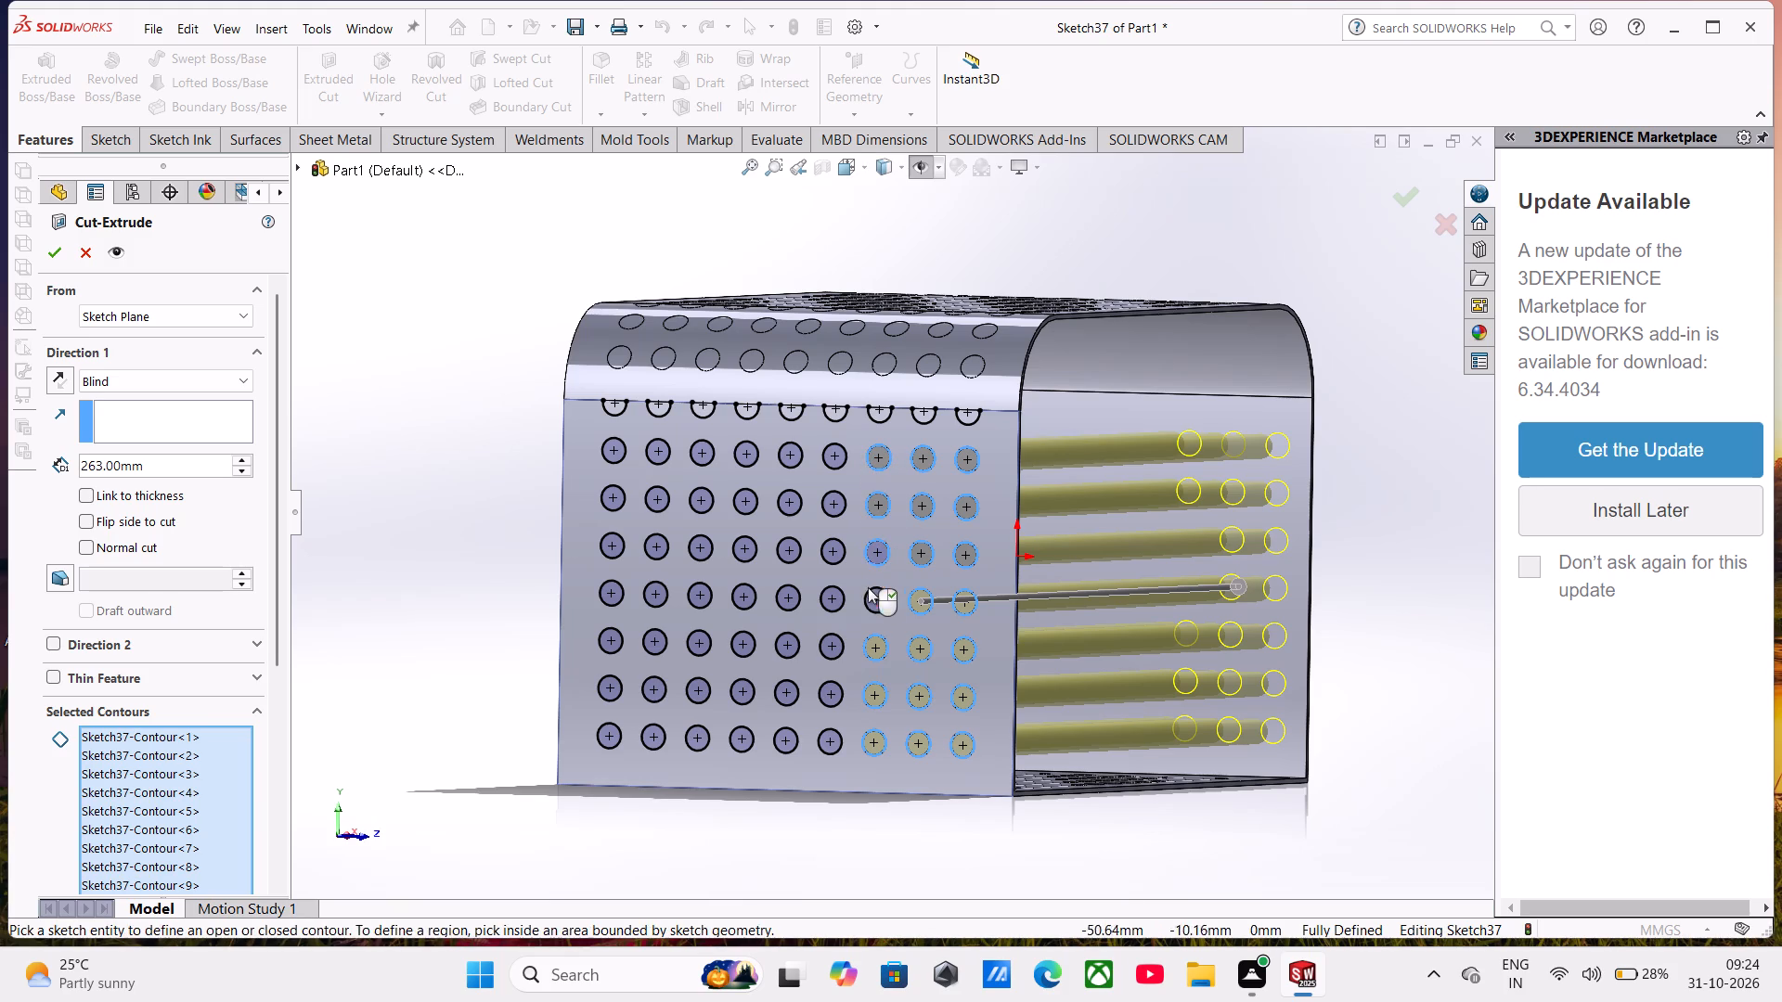
click(871, 595)
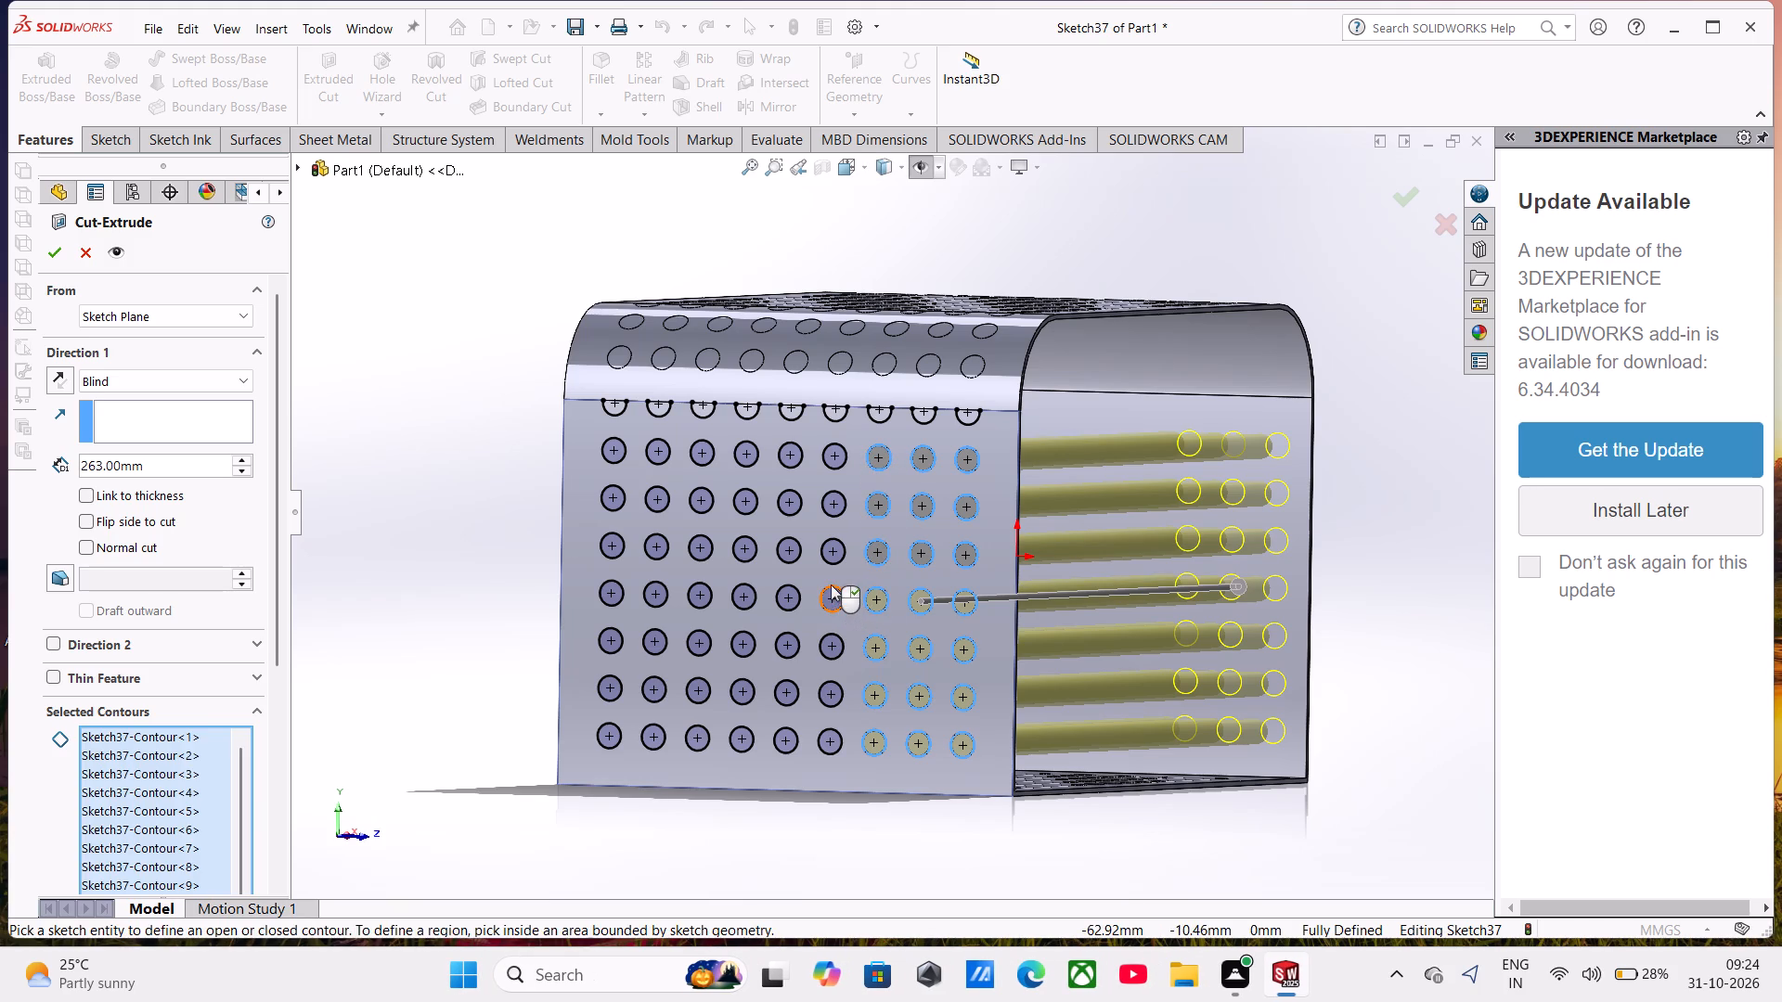
Add all seven full circles in both the sixth and fifth columns to the cut's selected contours.
click(831, 584)
click(828, 561)
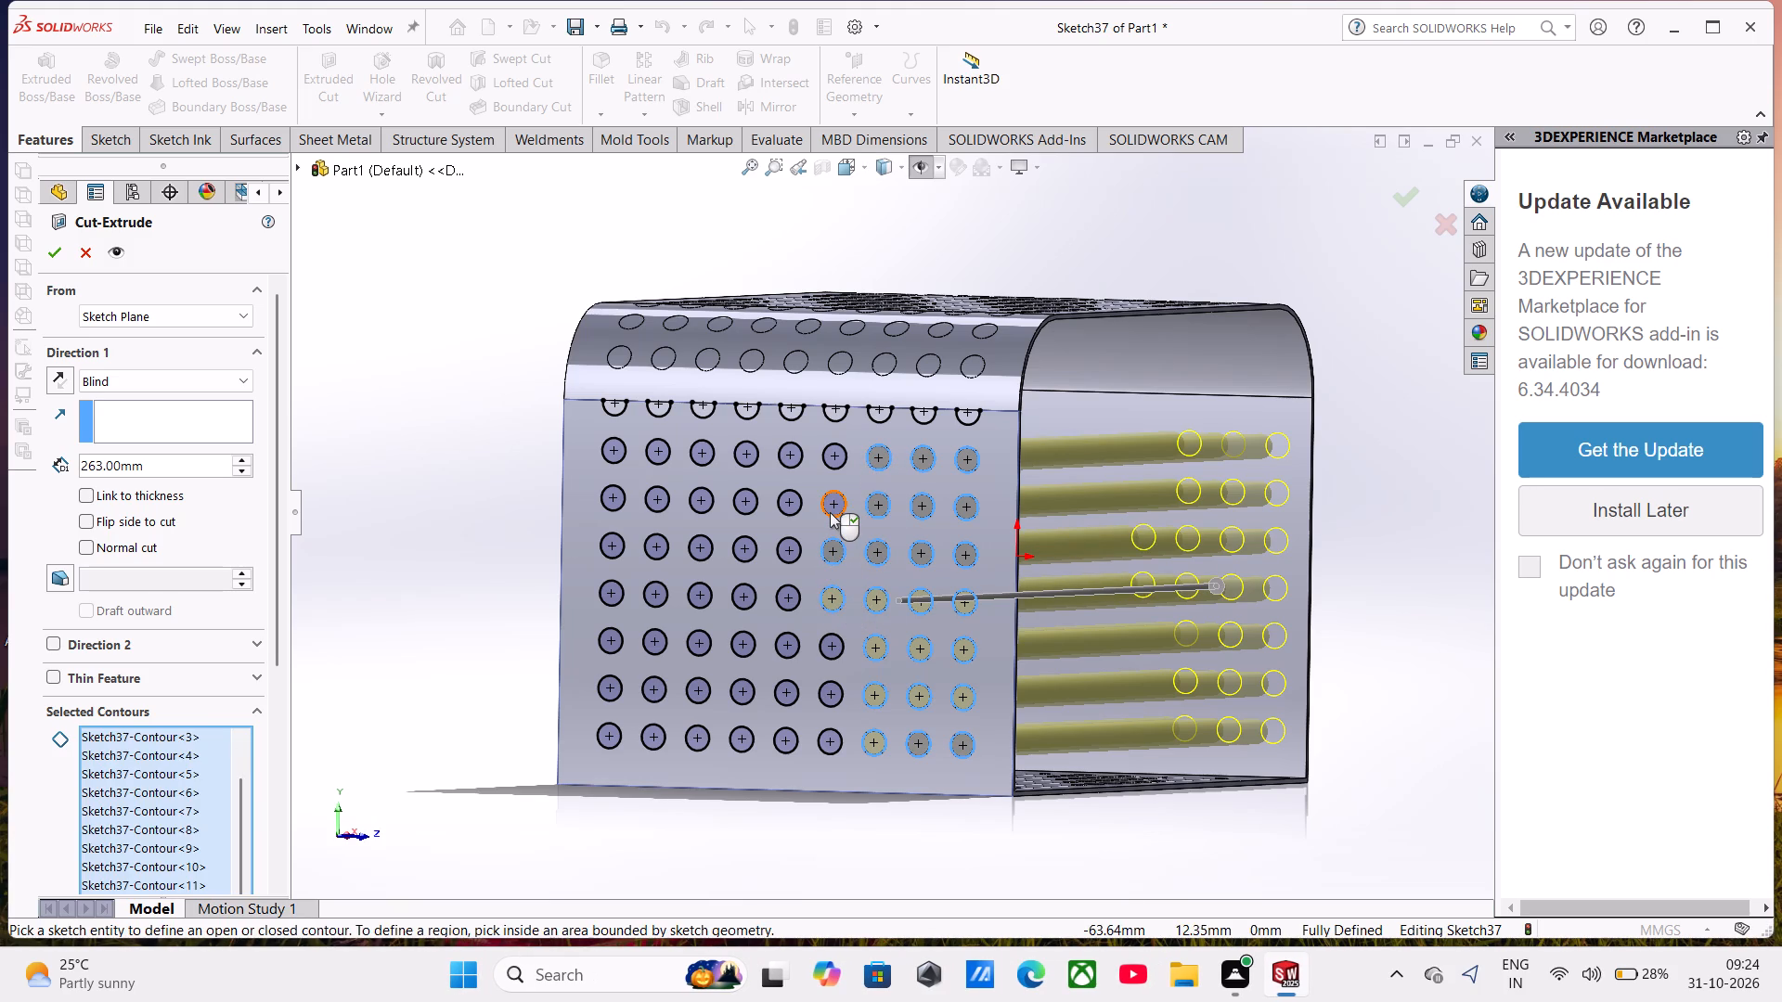
click(830, 512)
click(833, 469)
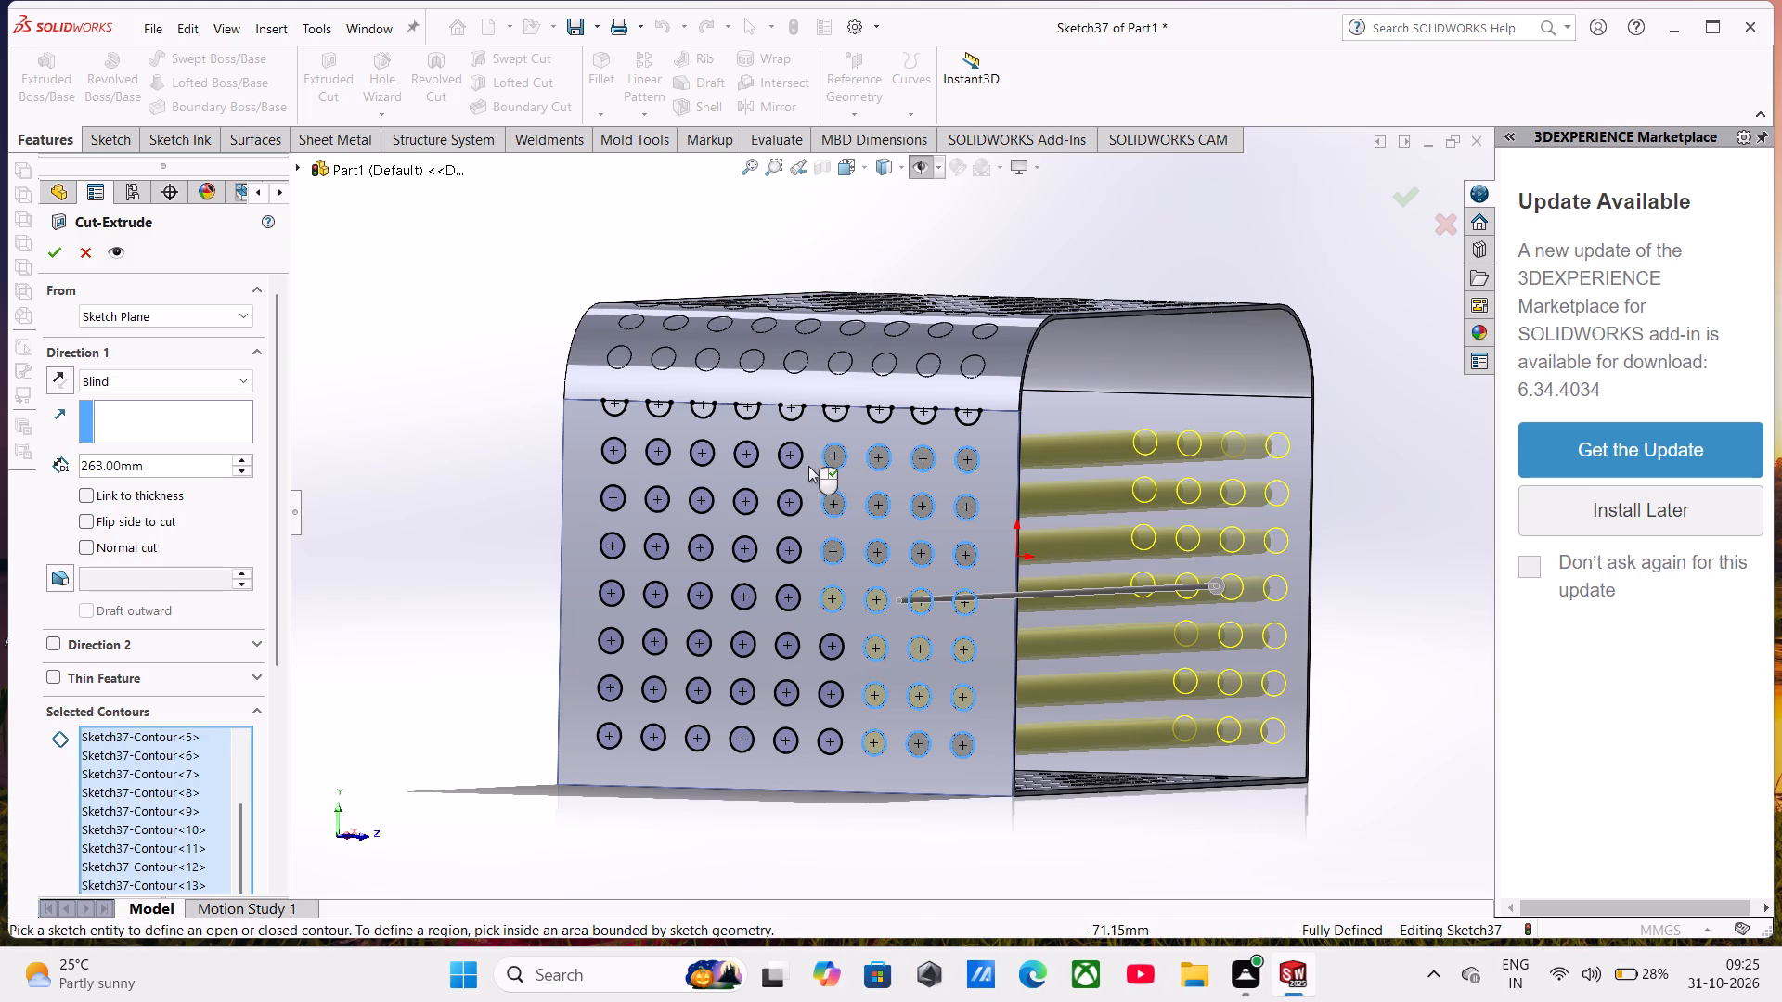
click(806, 456)
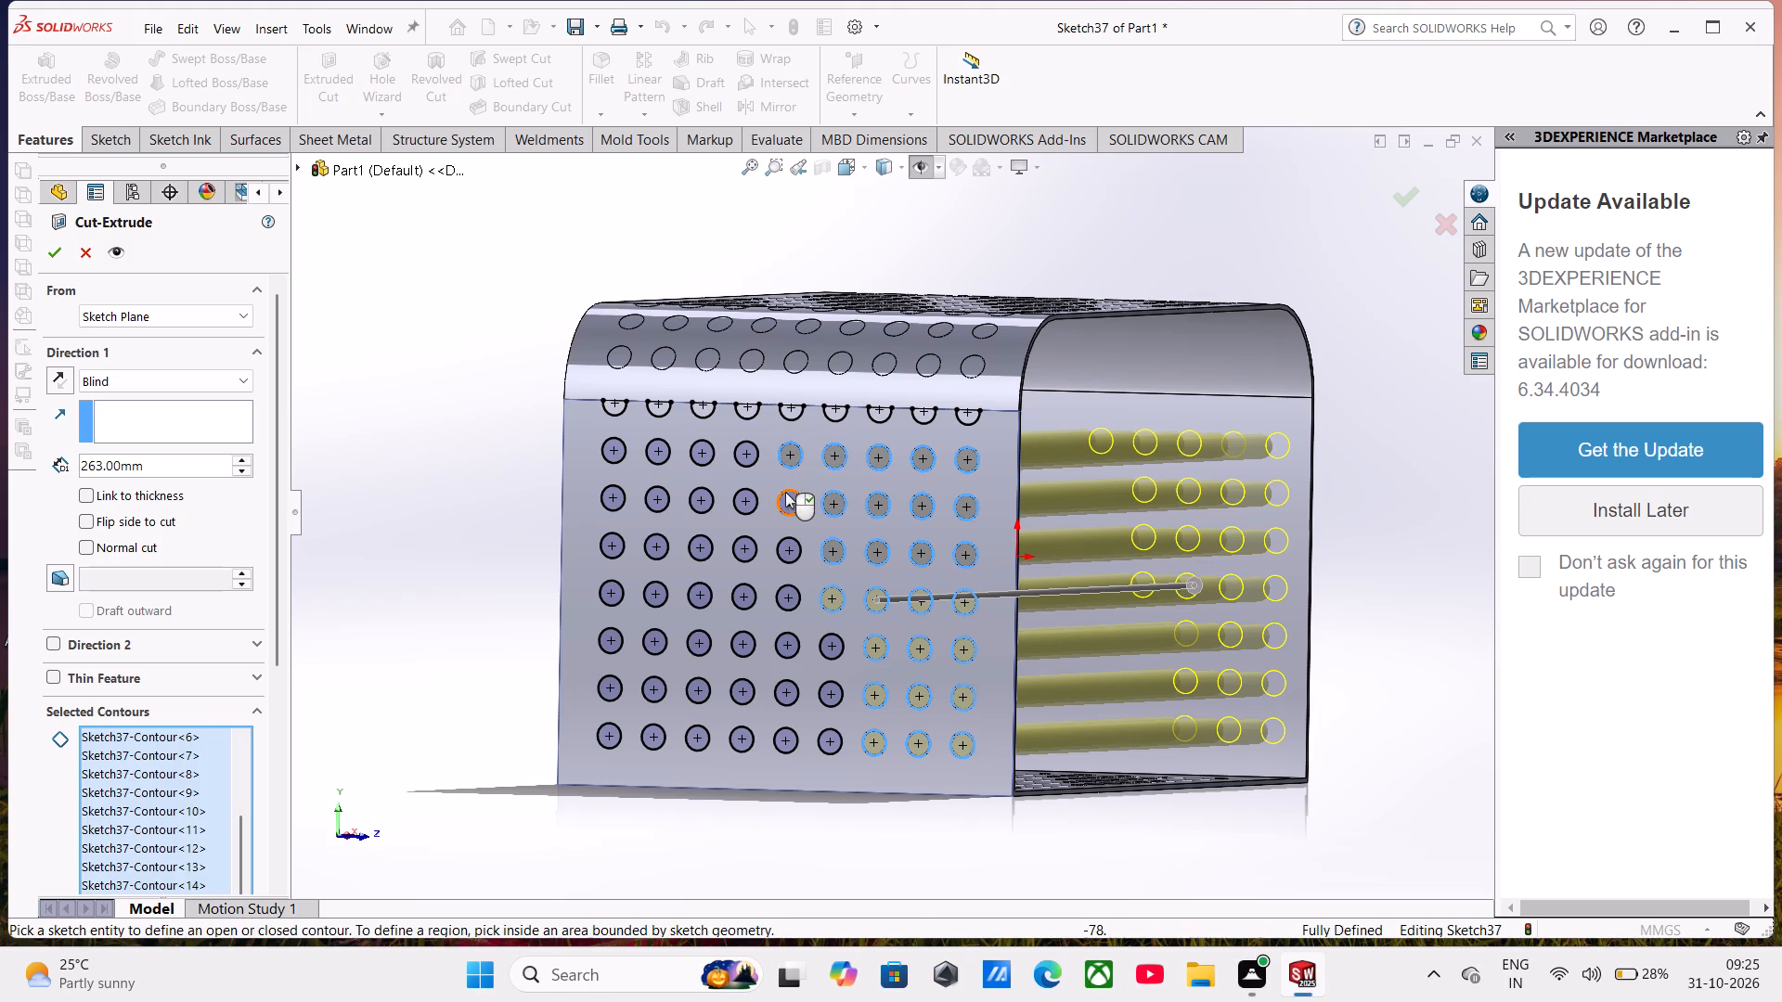
click(785, 492)
click(789, 534)
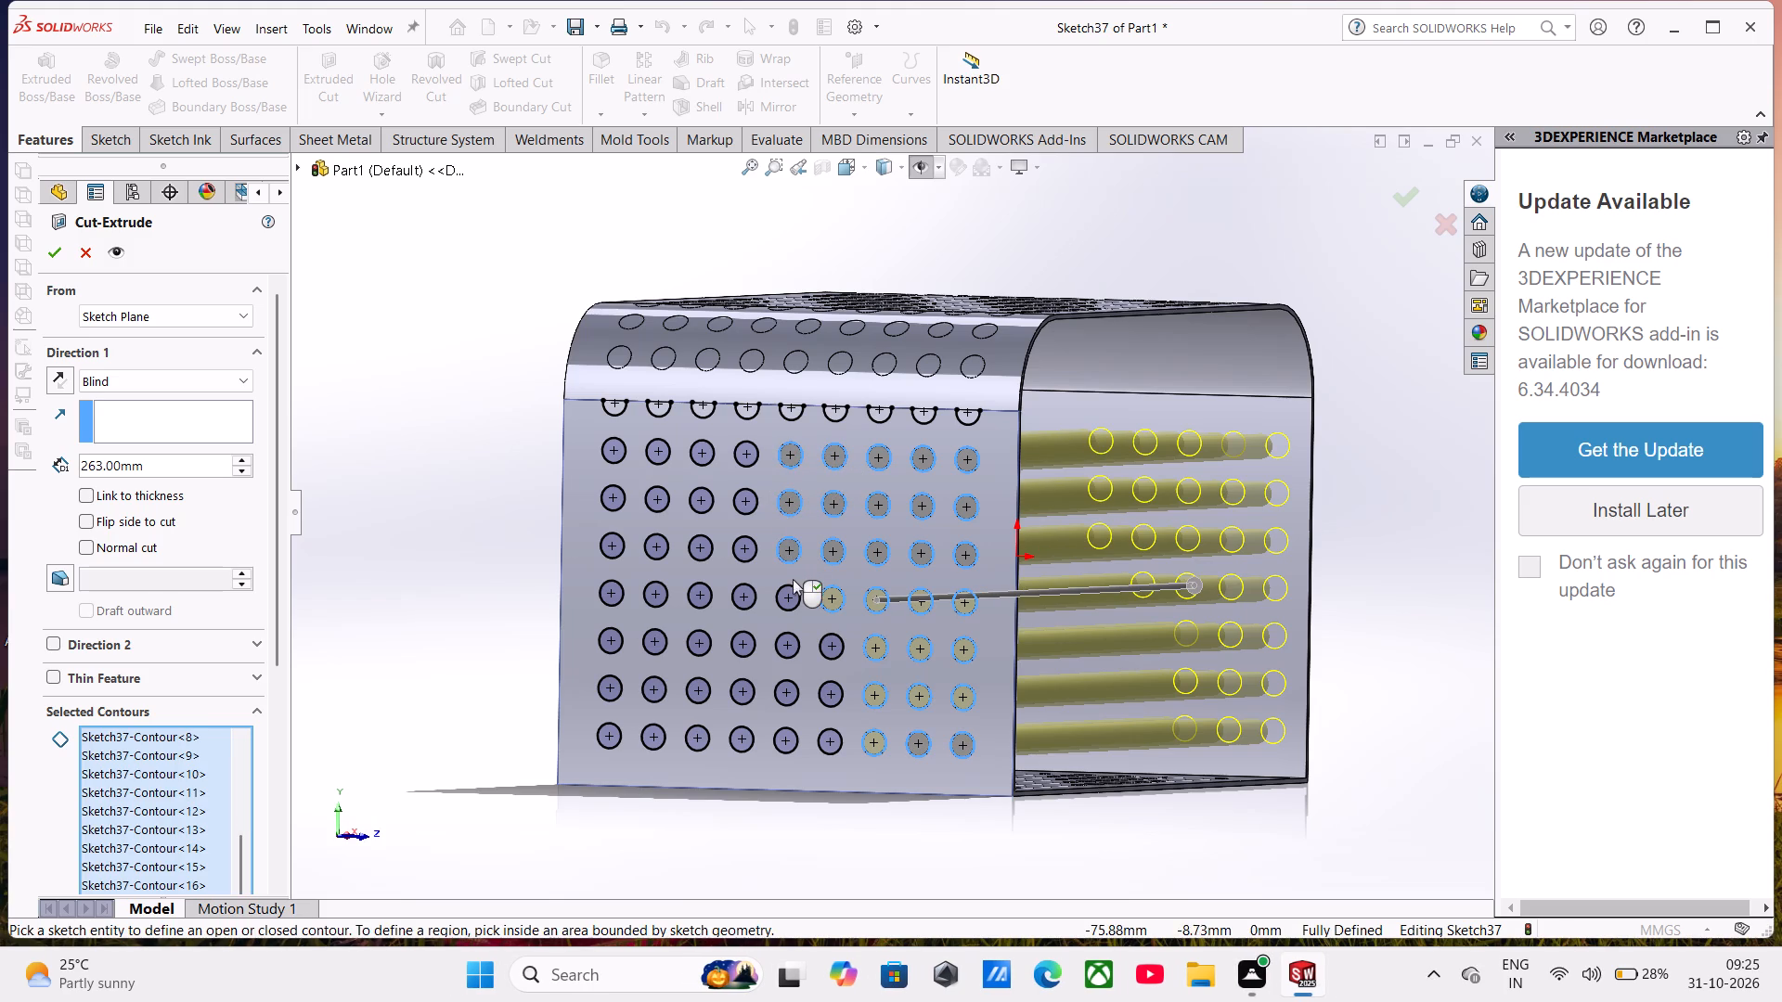
click(793, 588)
click(793, 656)
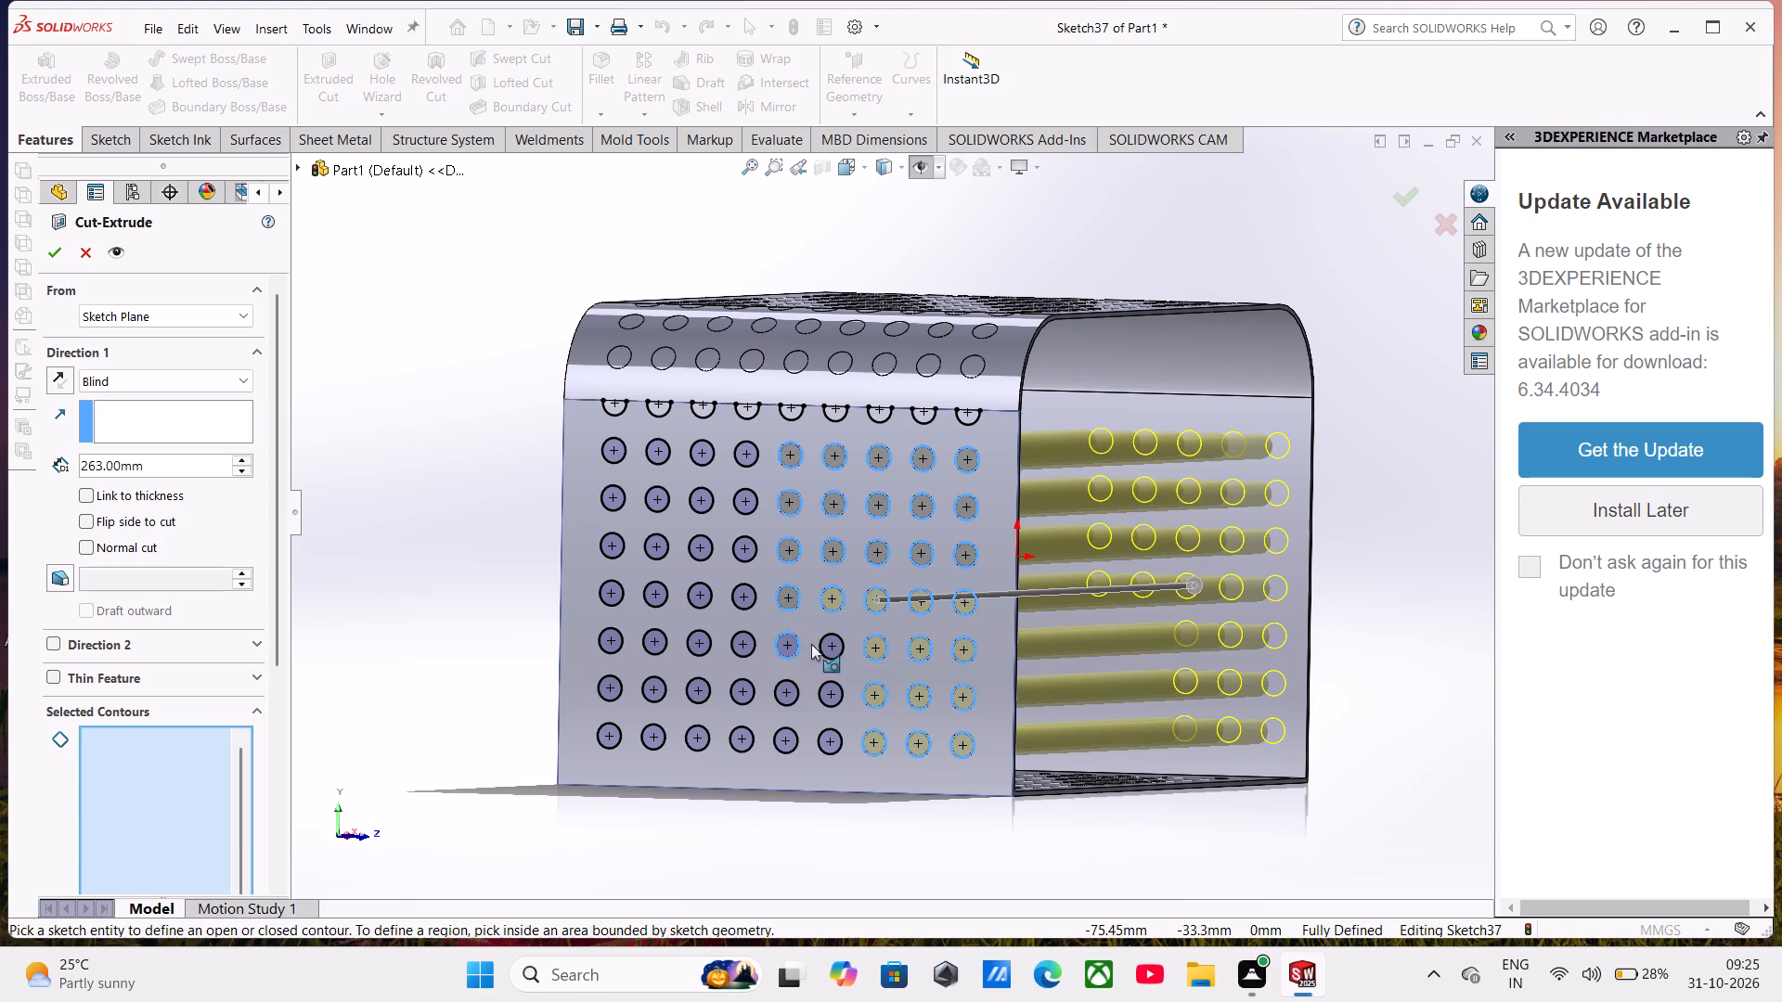
click(825, 637)
click(823, 682)
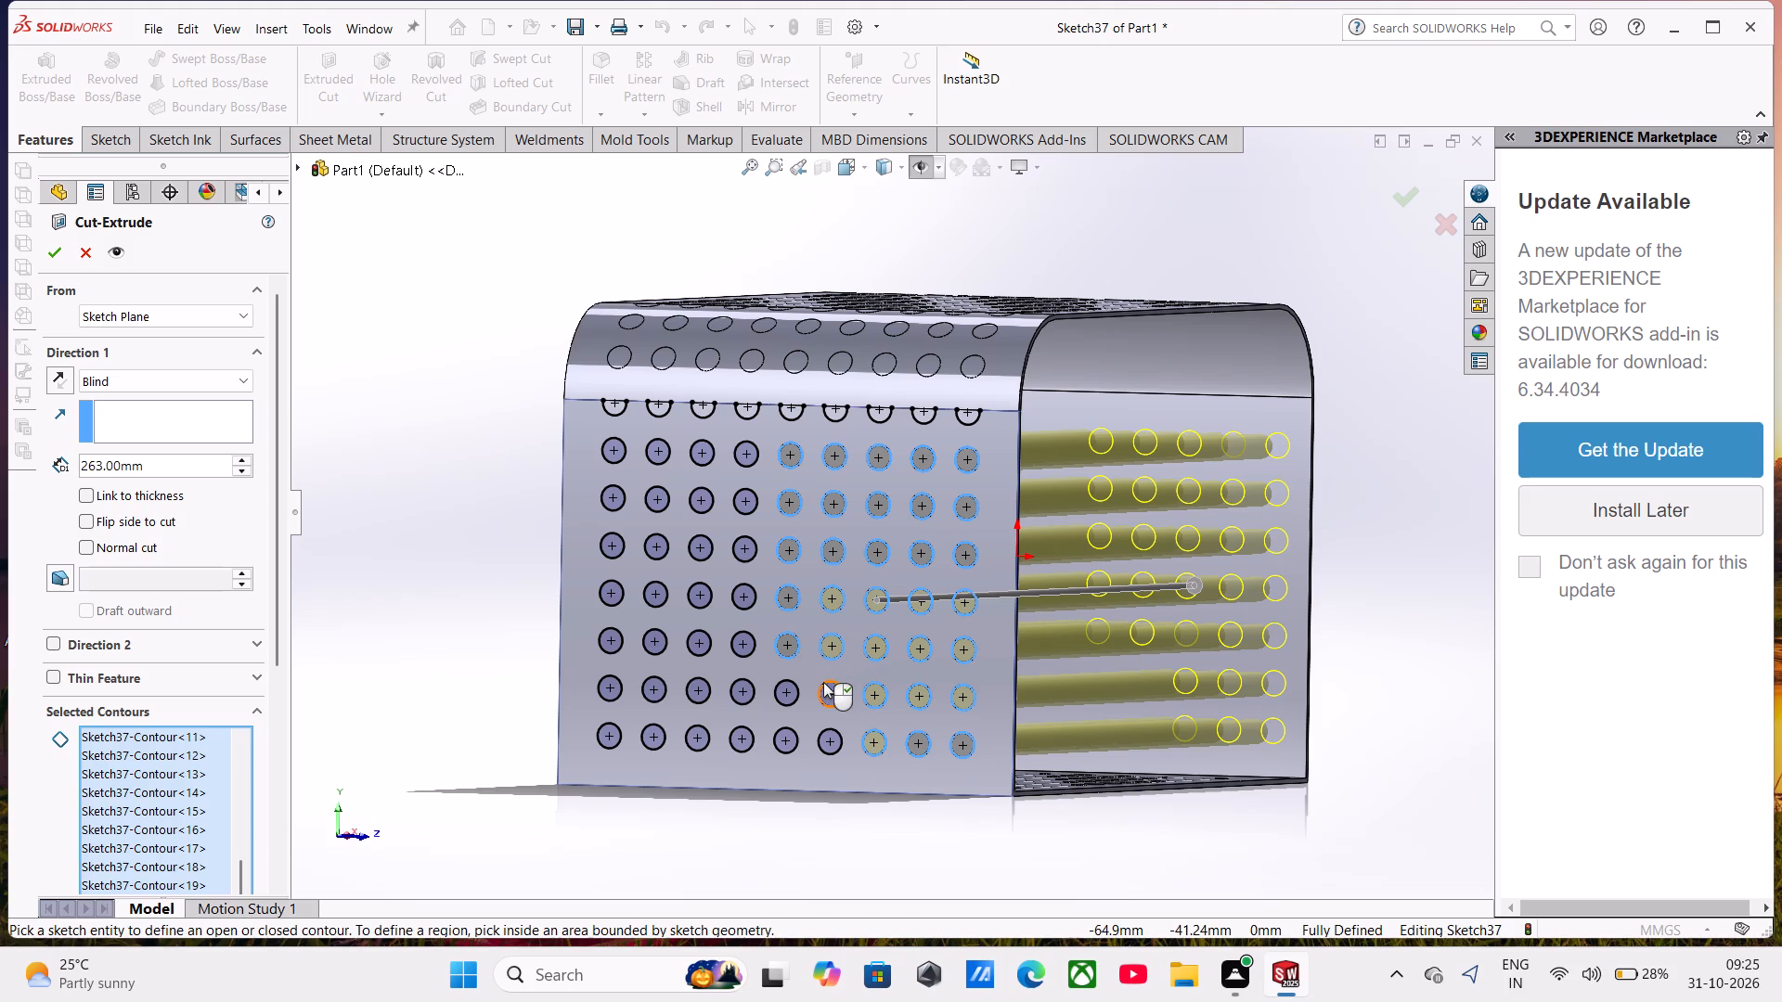
click(801, 691)
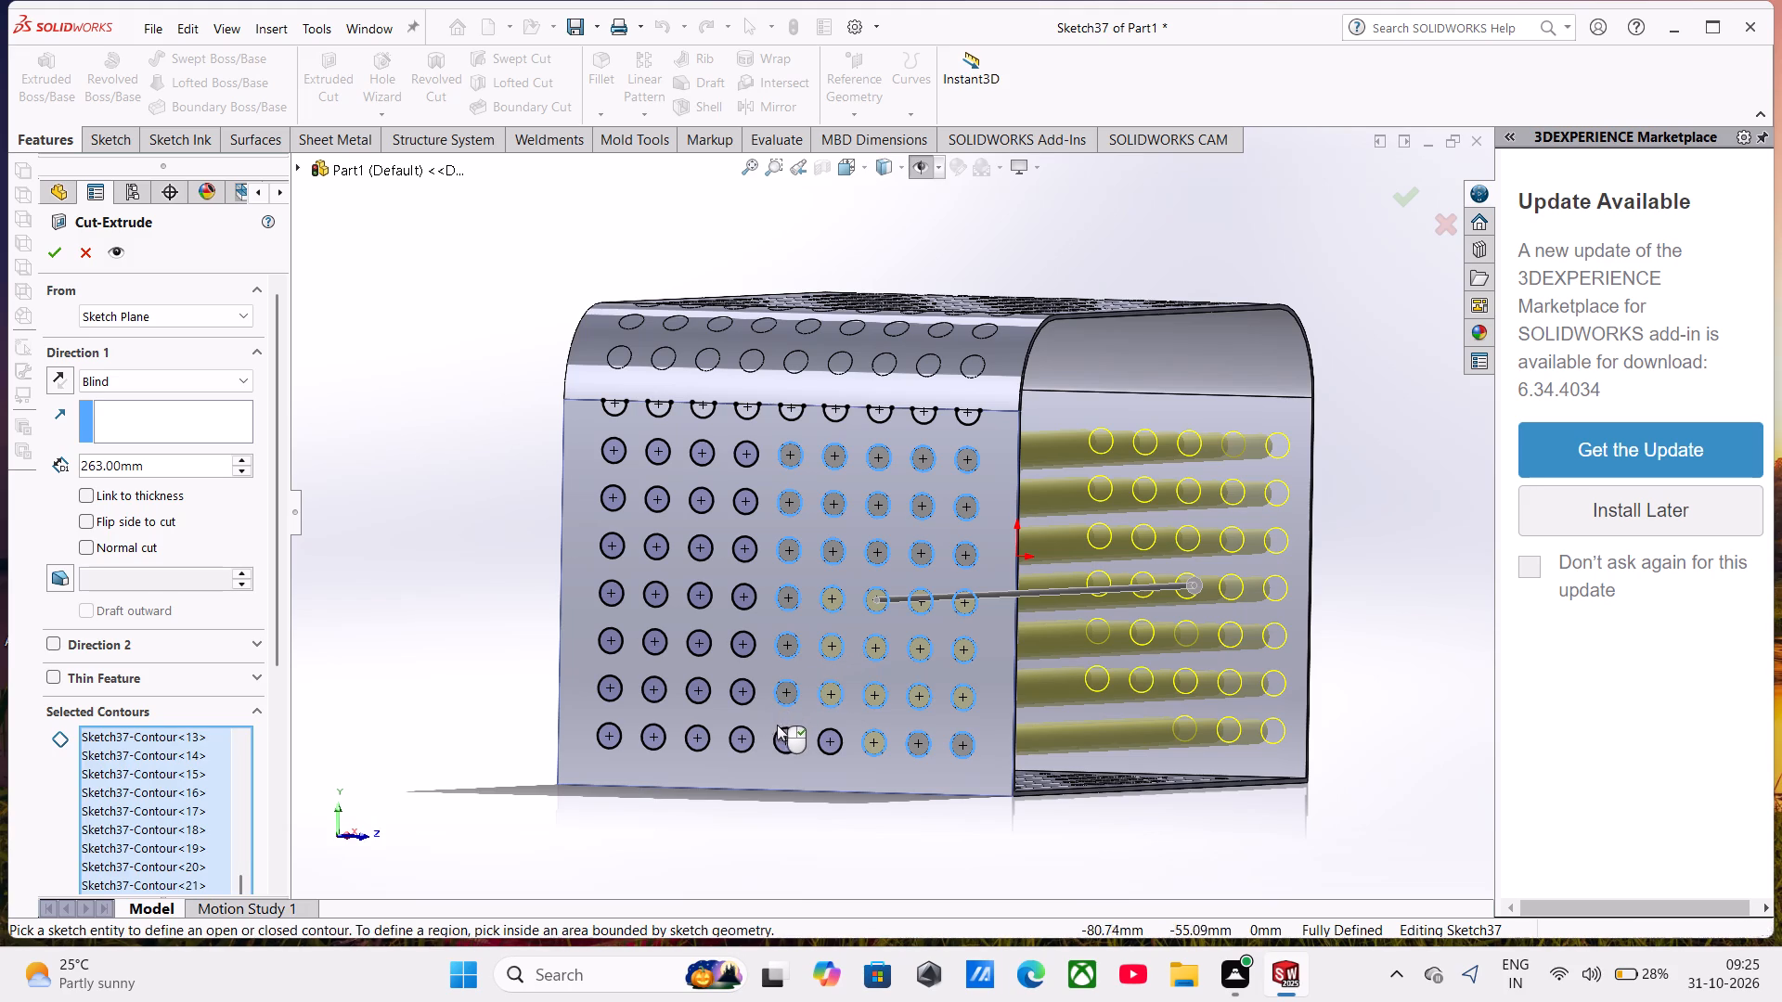
click(781, 729)
click(827, 730)
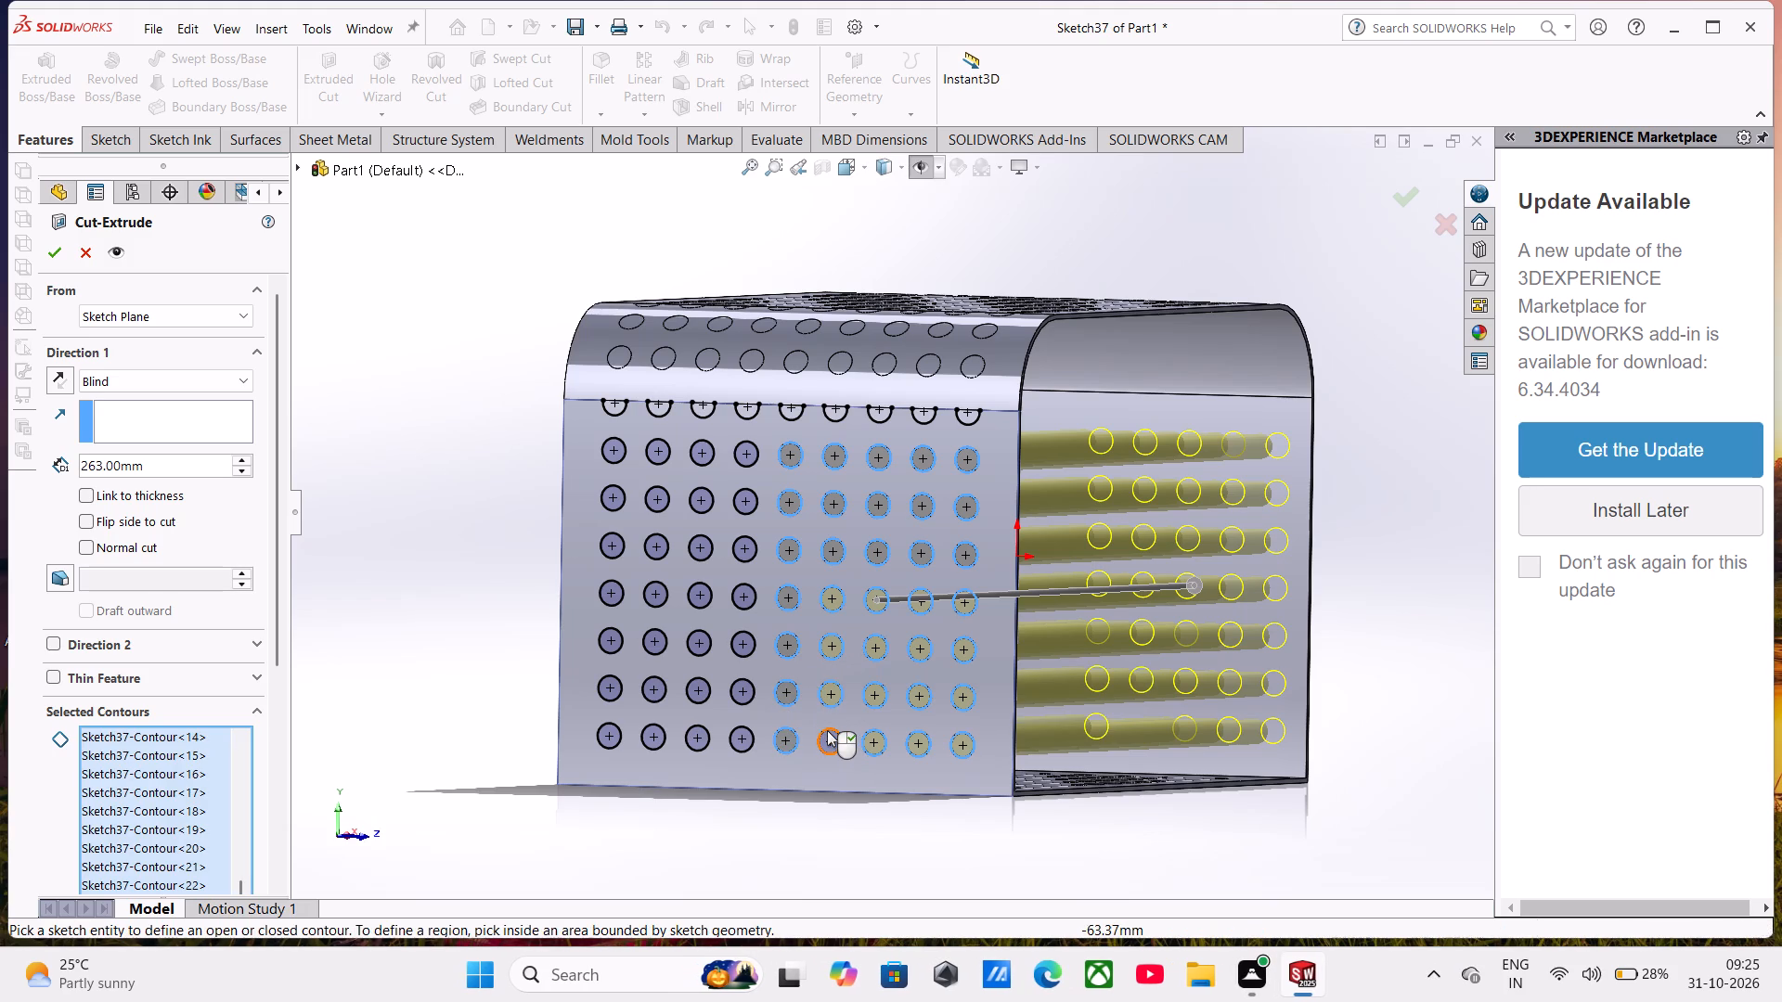
Add the lowest circles of the first four columns and the rest of the first column's full circles to the selected contours.
click(750, 740)
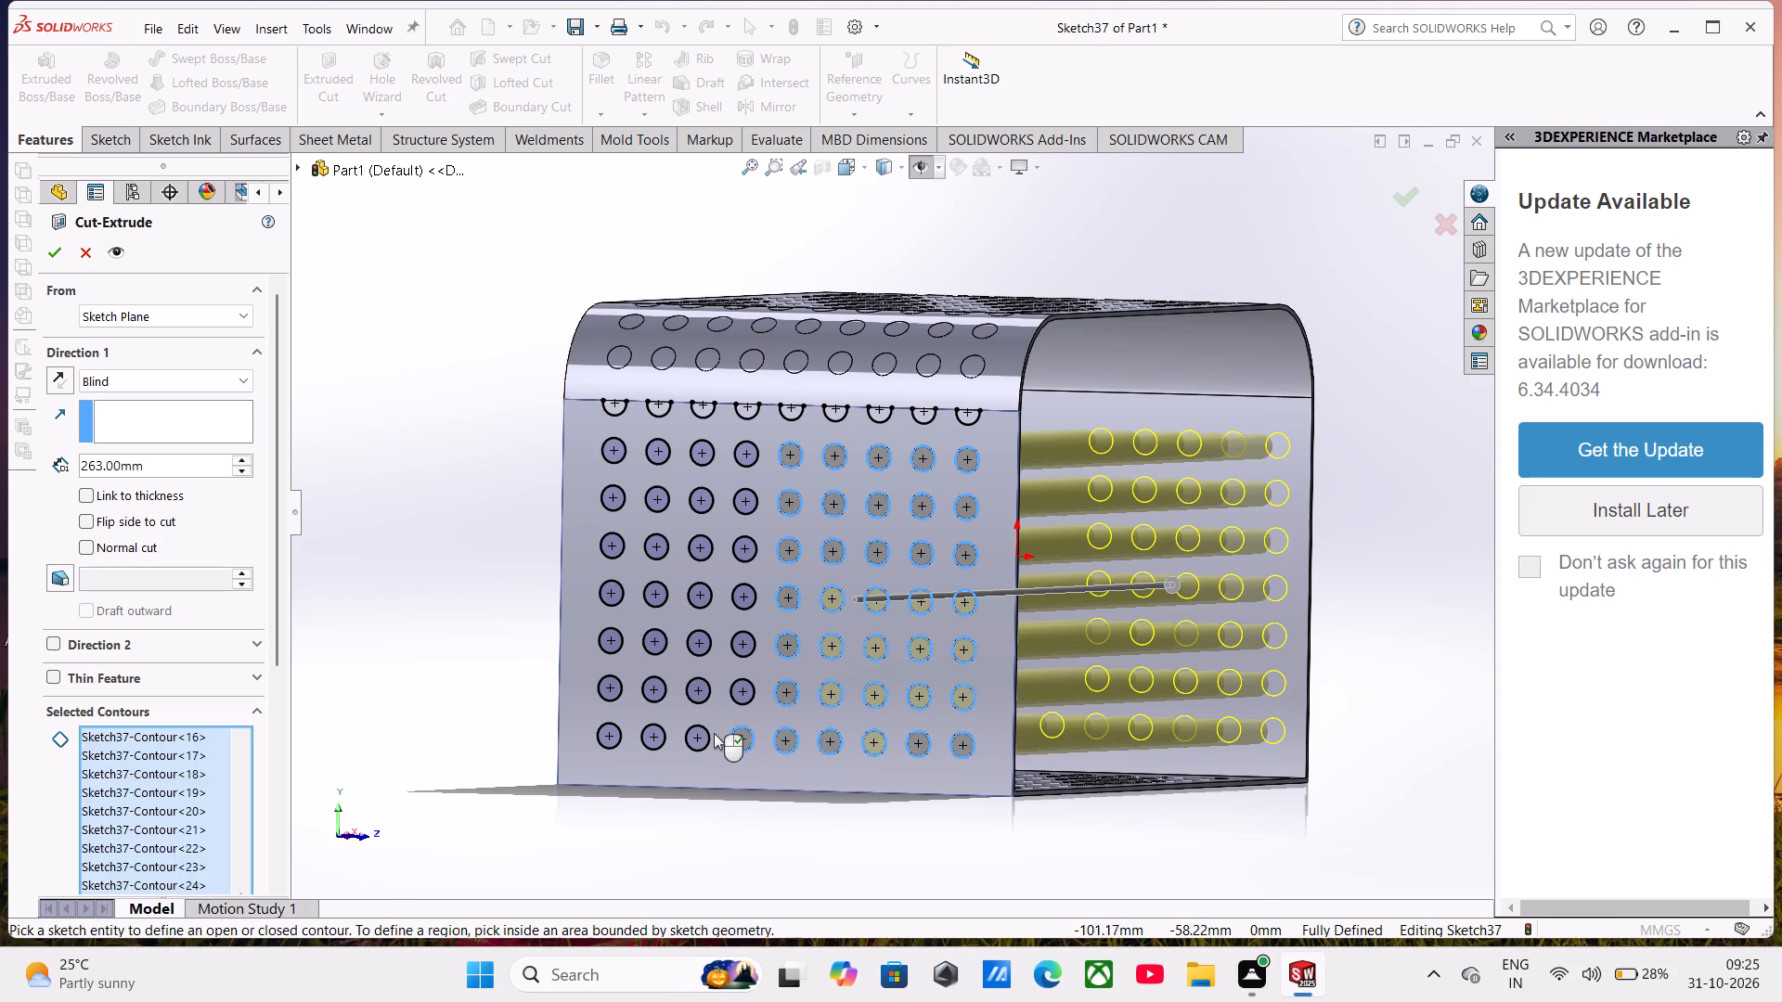
click(707, 733)
click(665, 730)
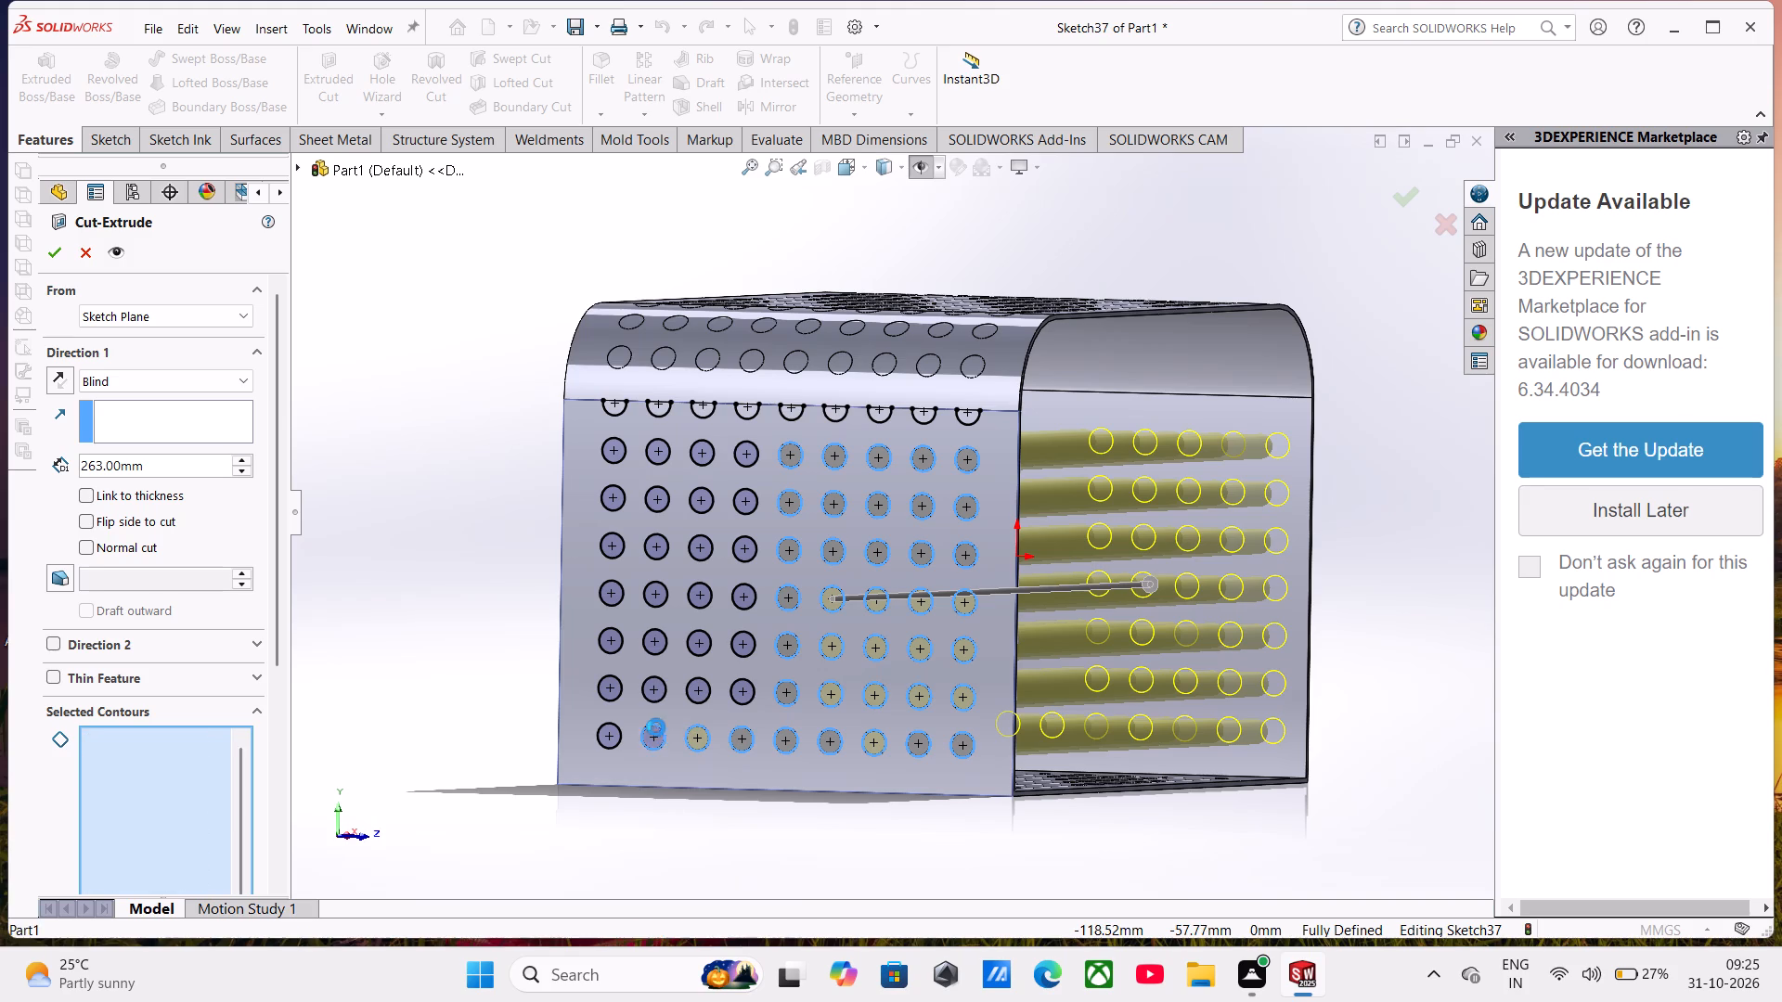
click(622, 726)
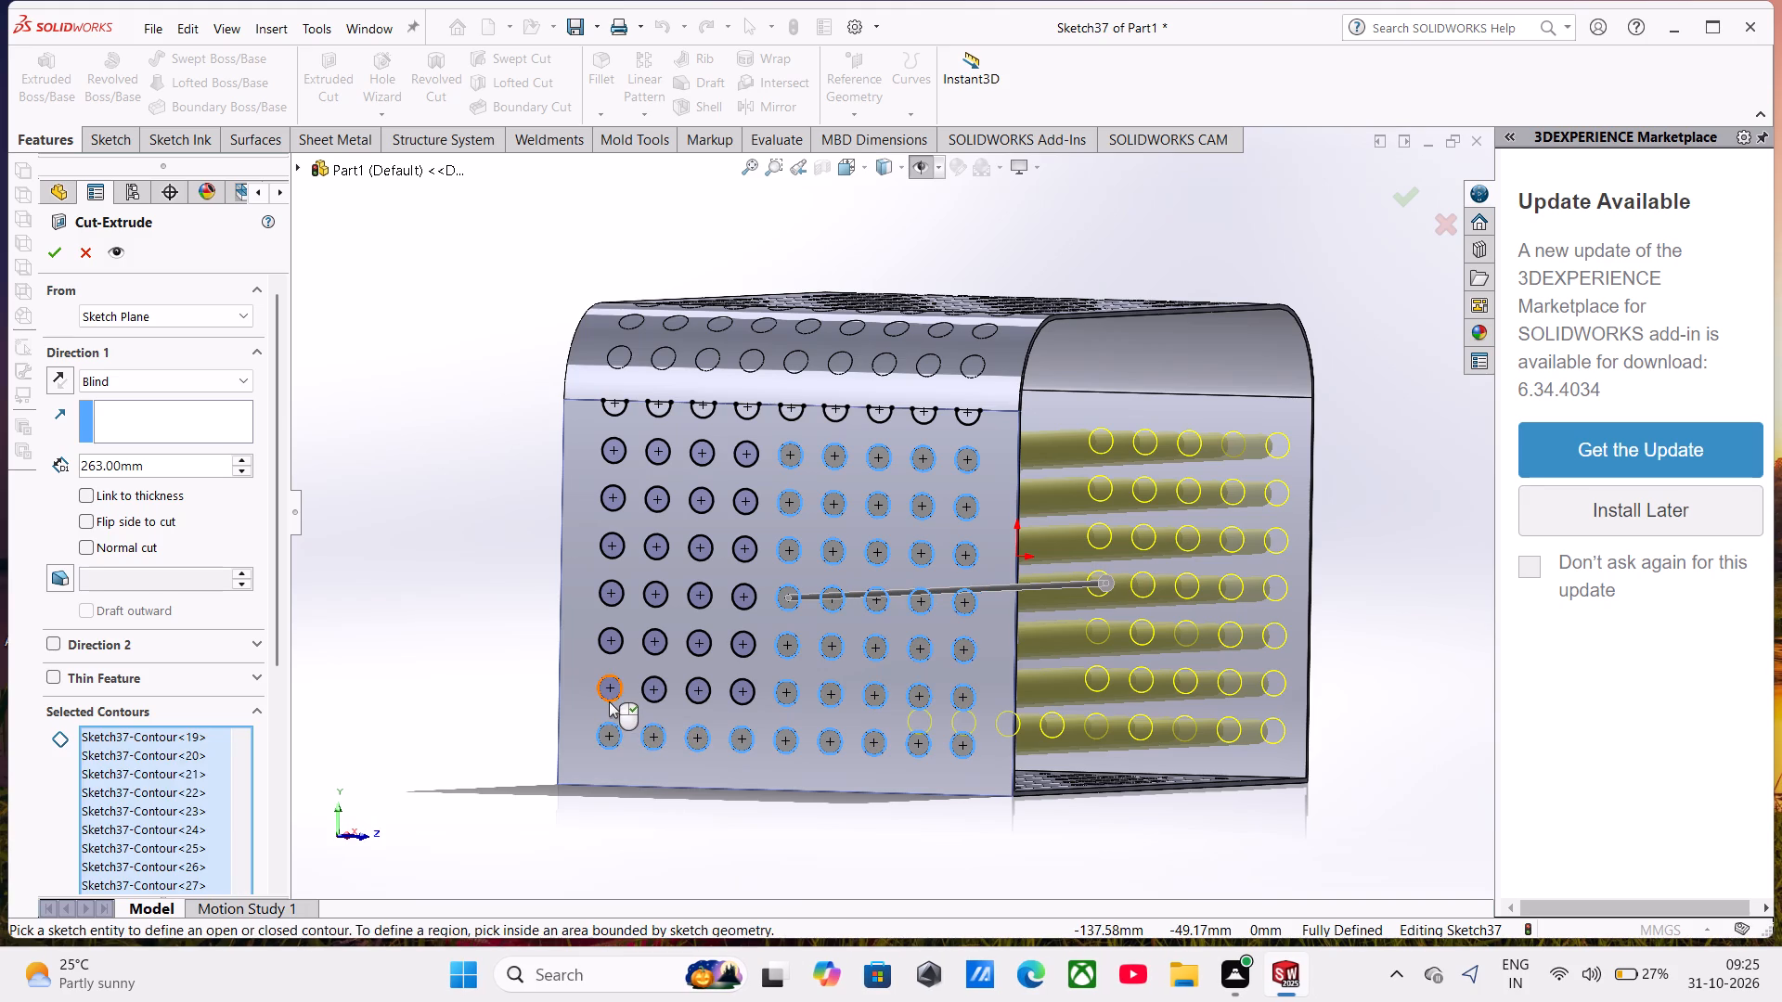
click(609, 701)
click(603, 645)
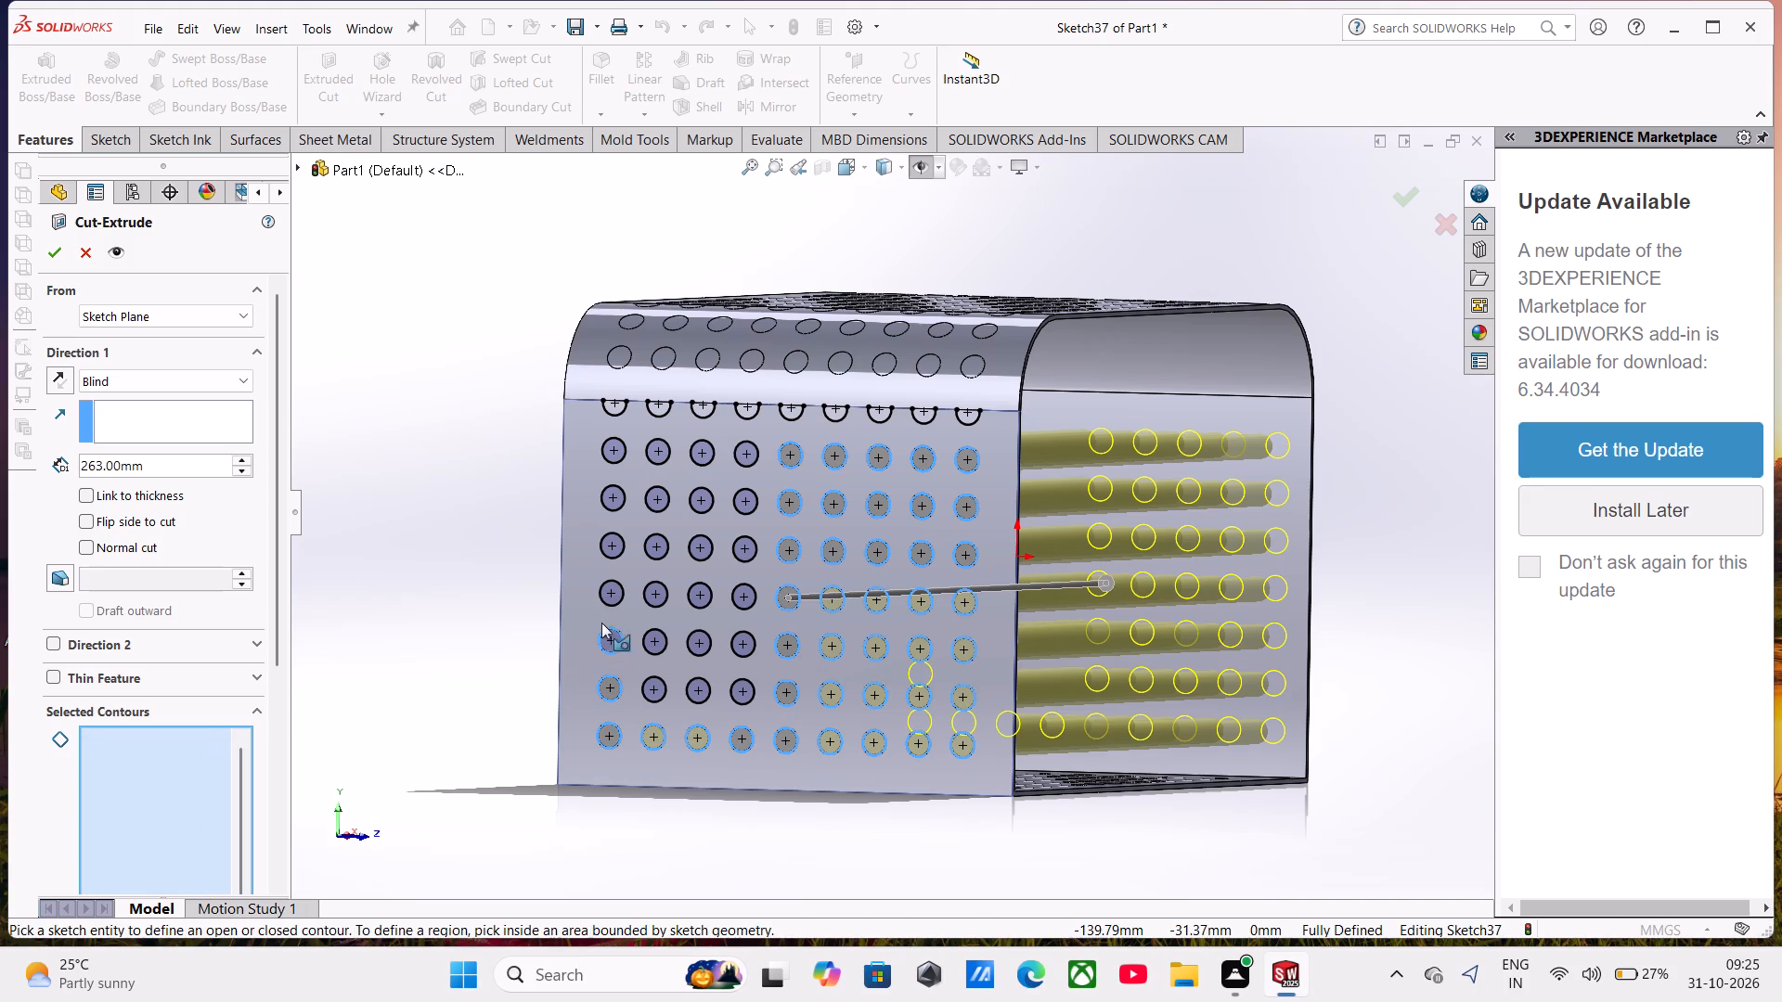
click(601, 602)
click(604, 535)
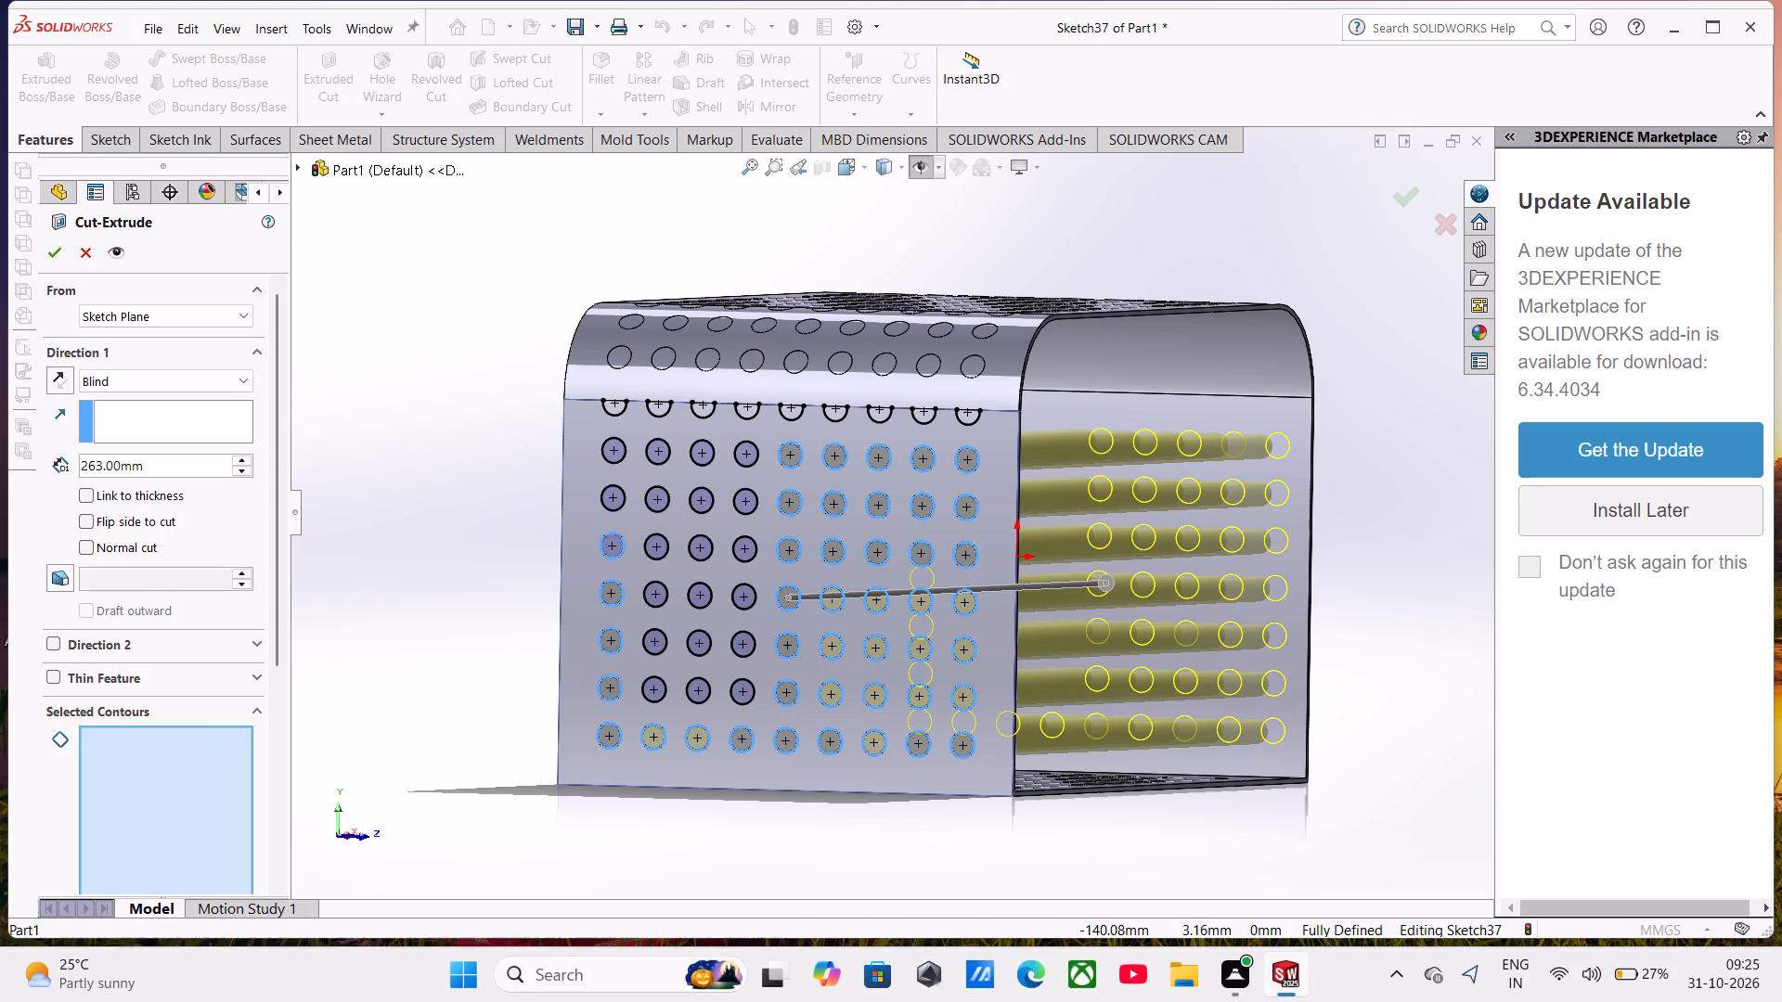
click(618, 513)
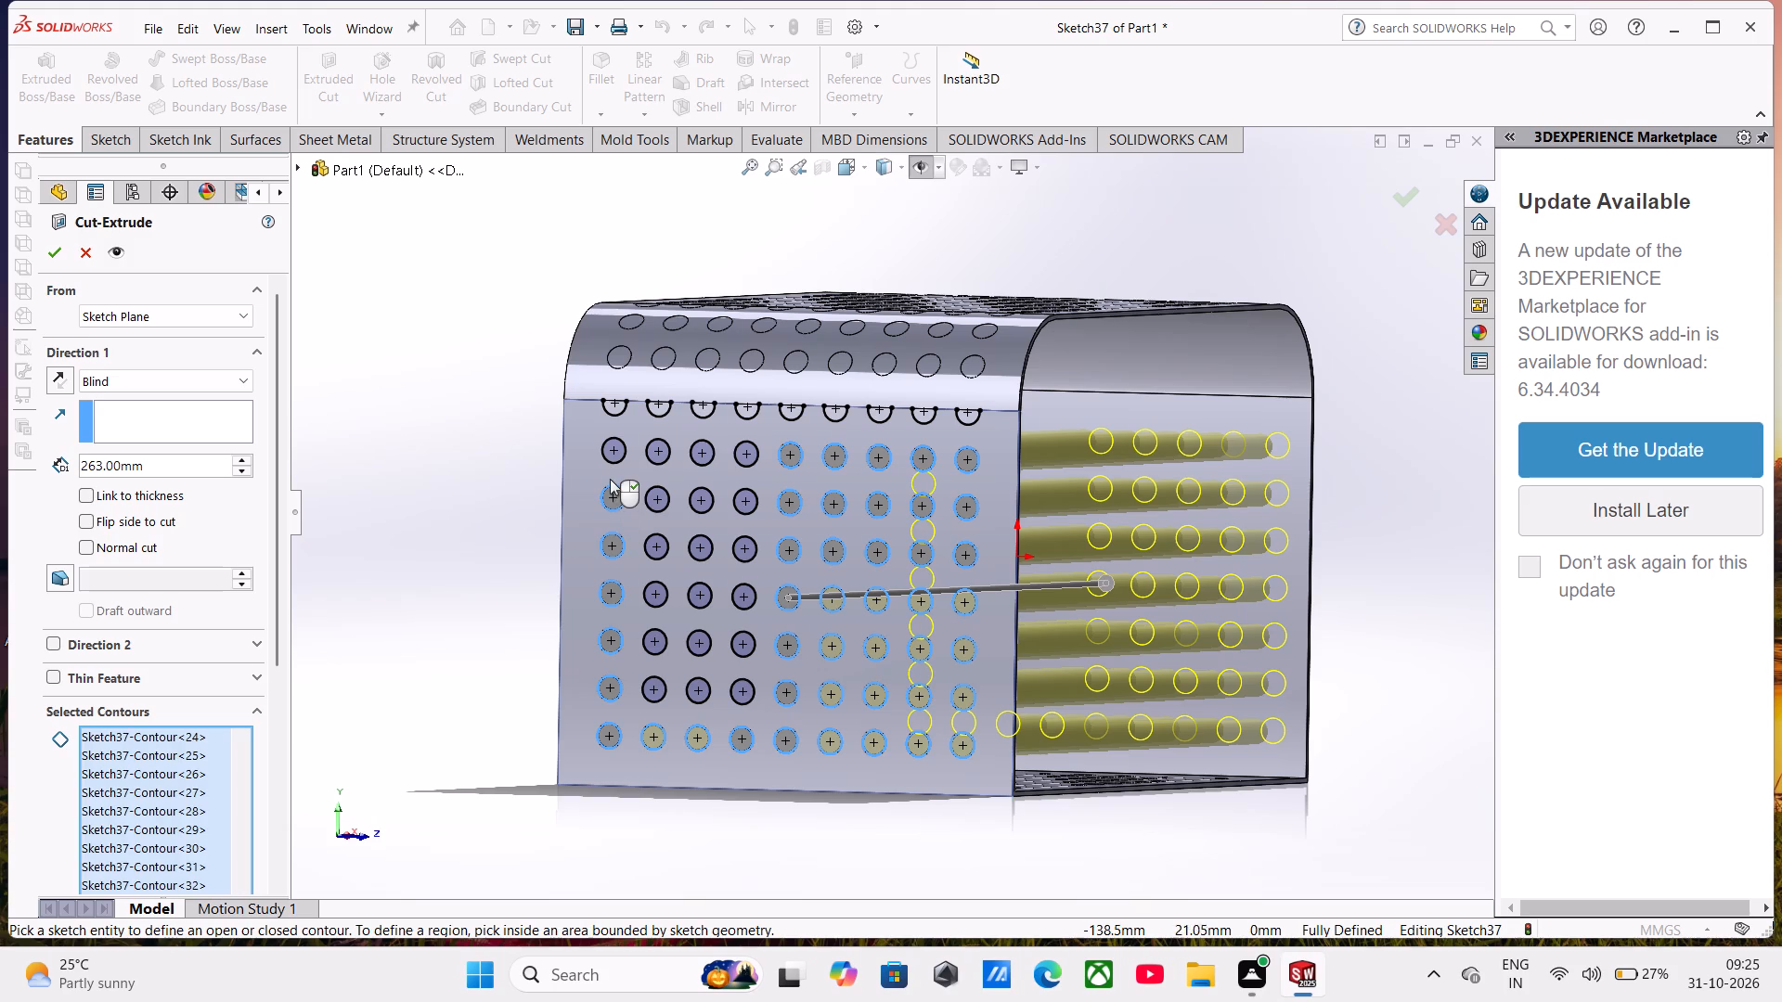
click(610, 466)
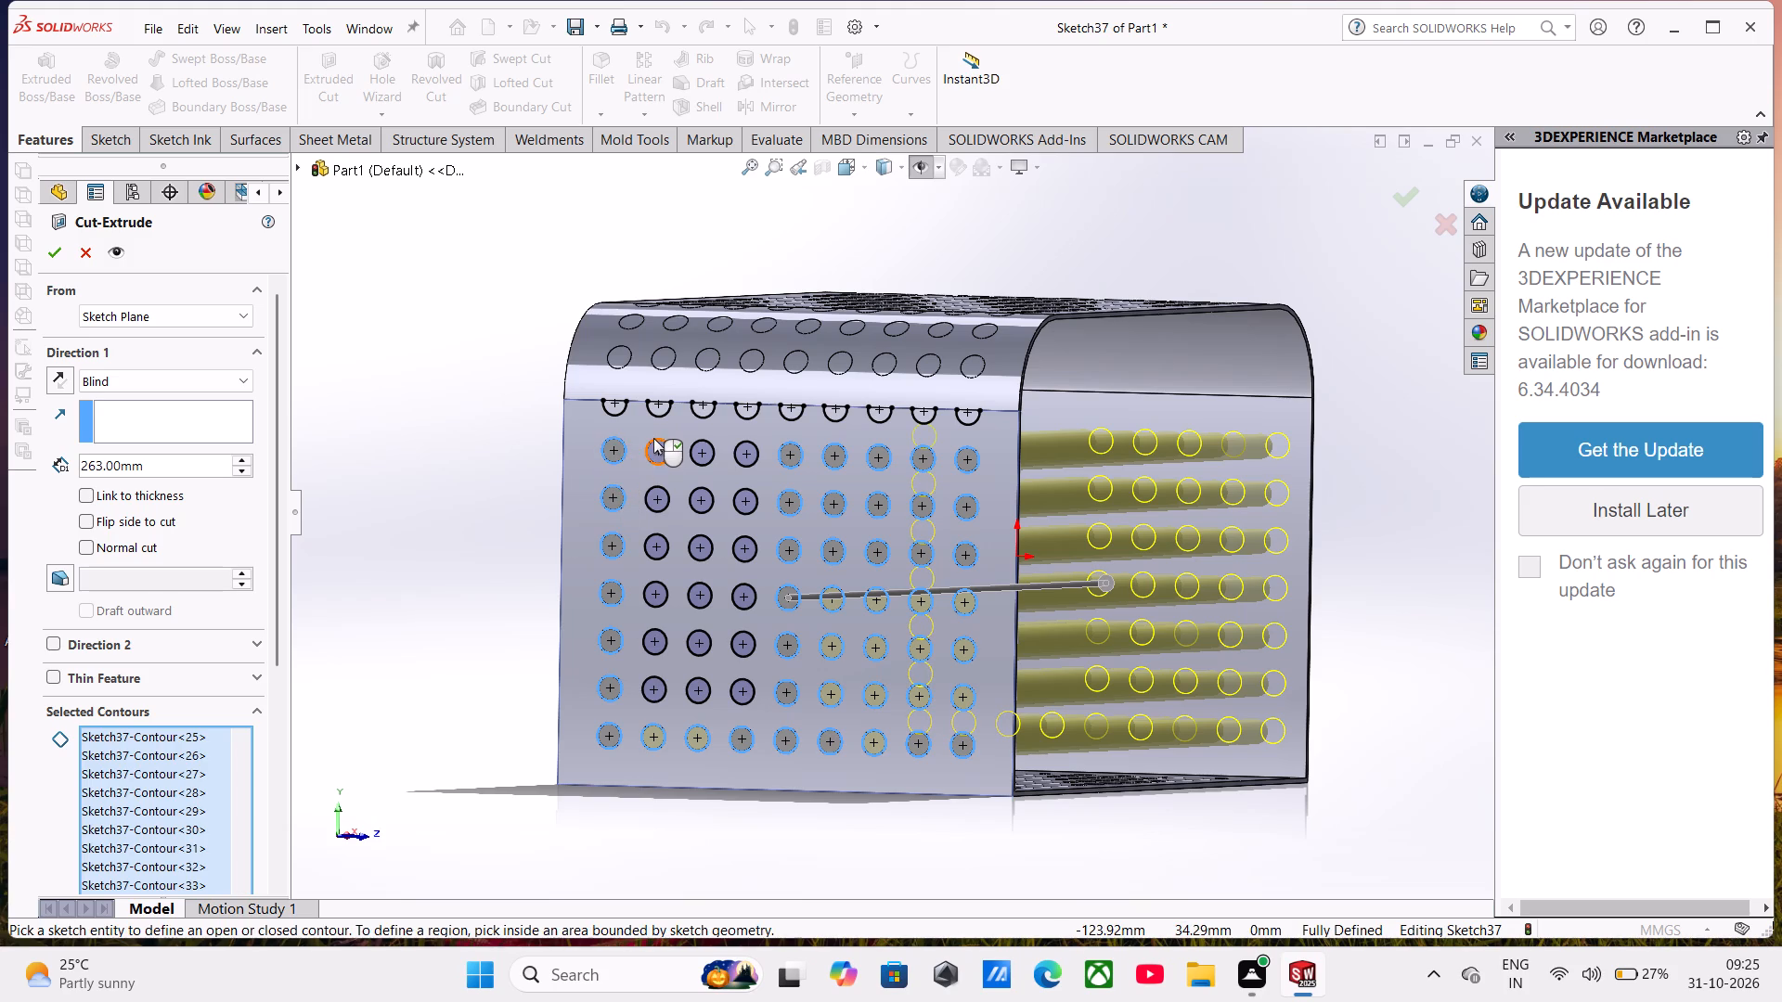
Add the three uppermost rows of full circles in the second to fourth columns to the cut's selected contours.
click(653, 438)
click(699, 438)
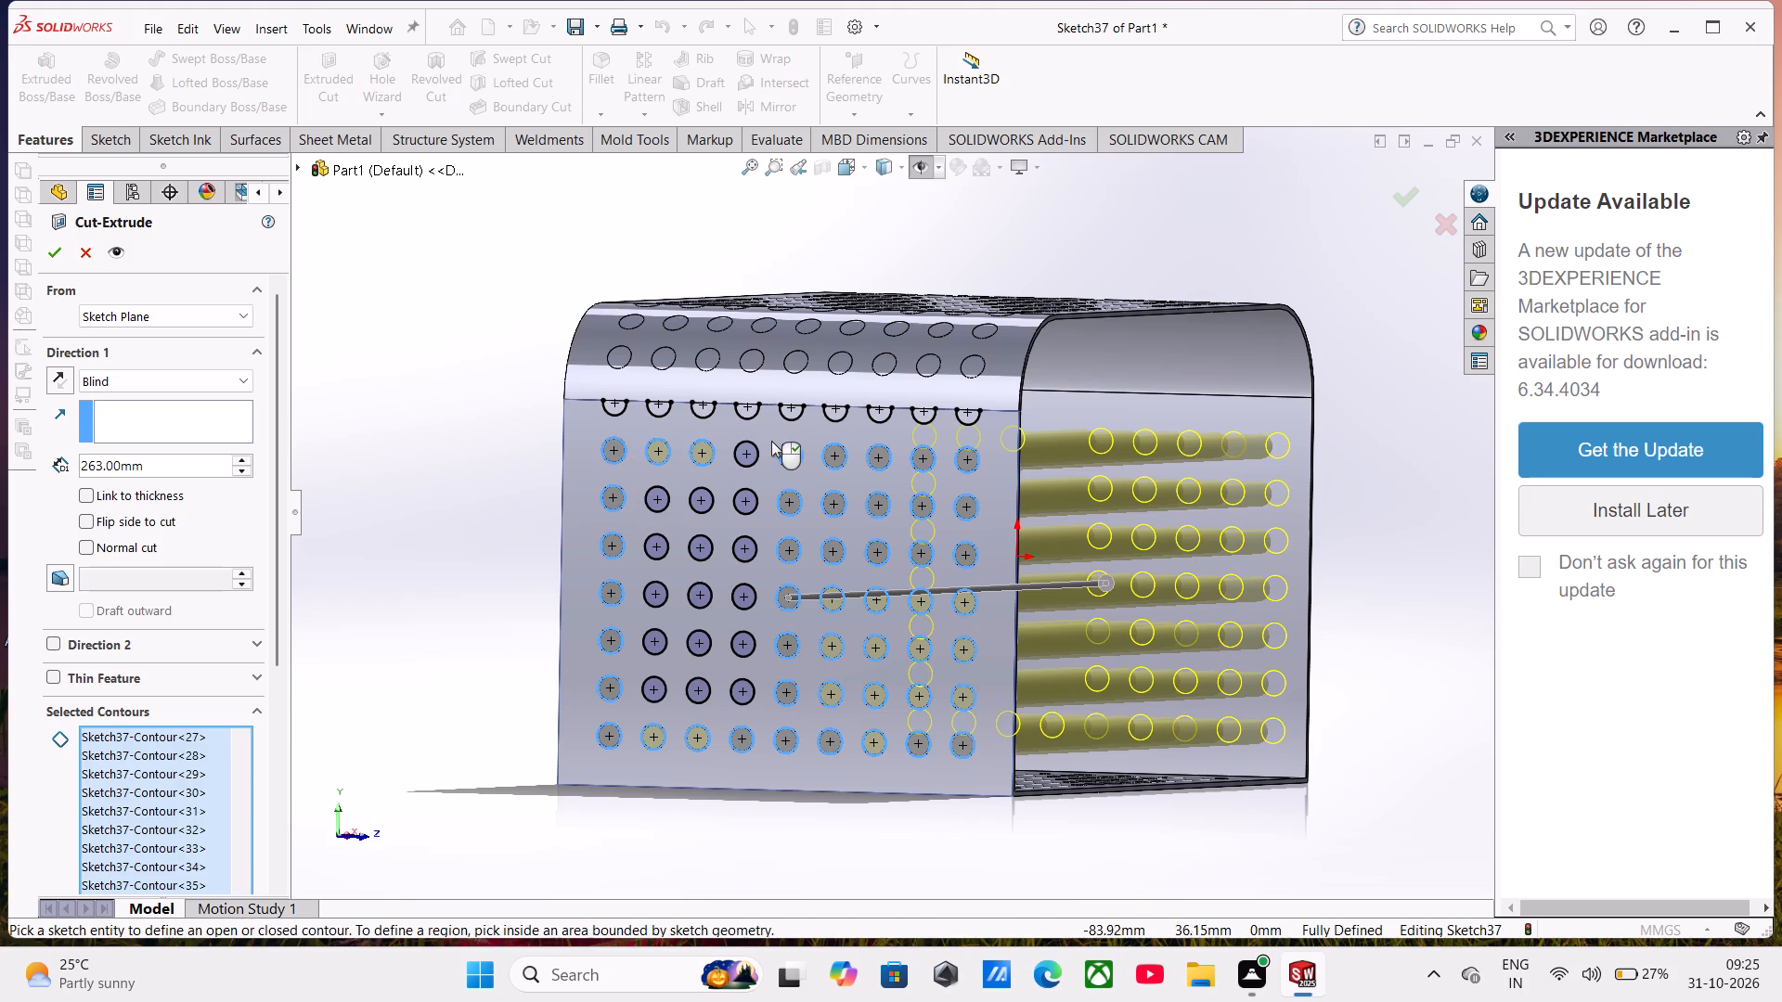
click(759, 448)
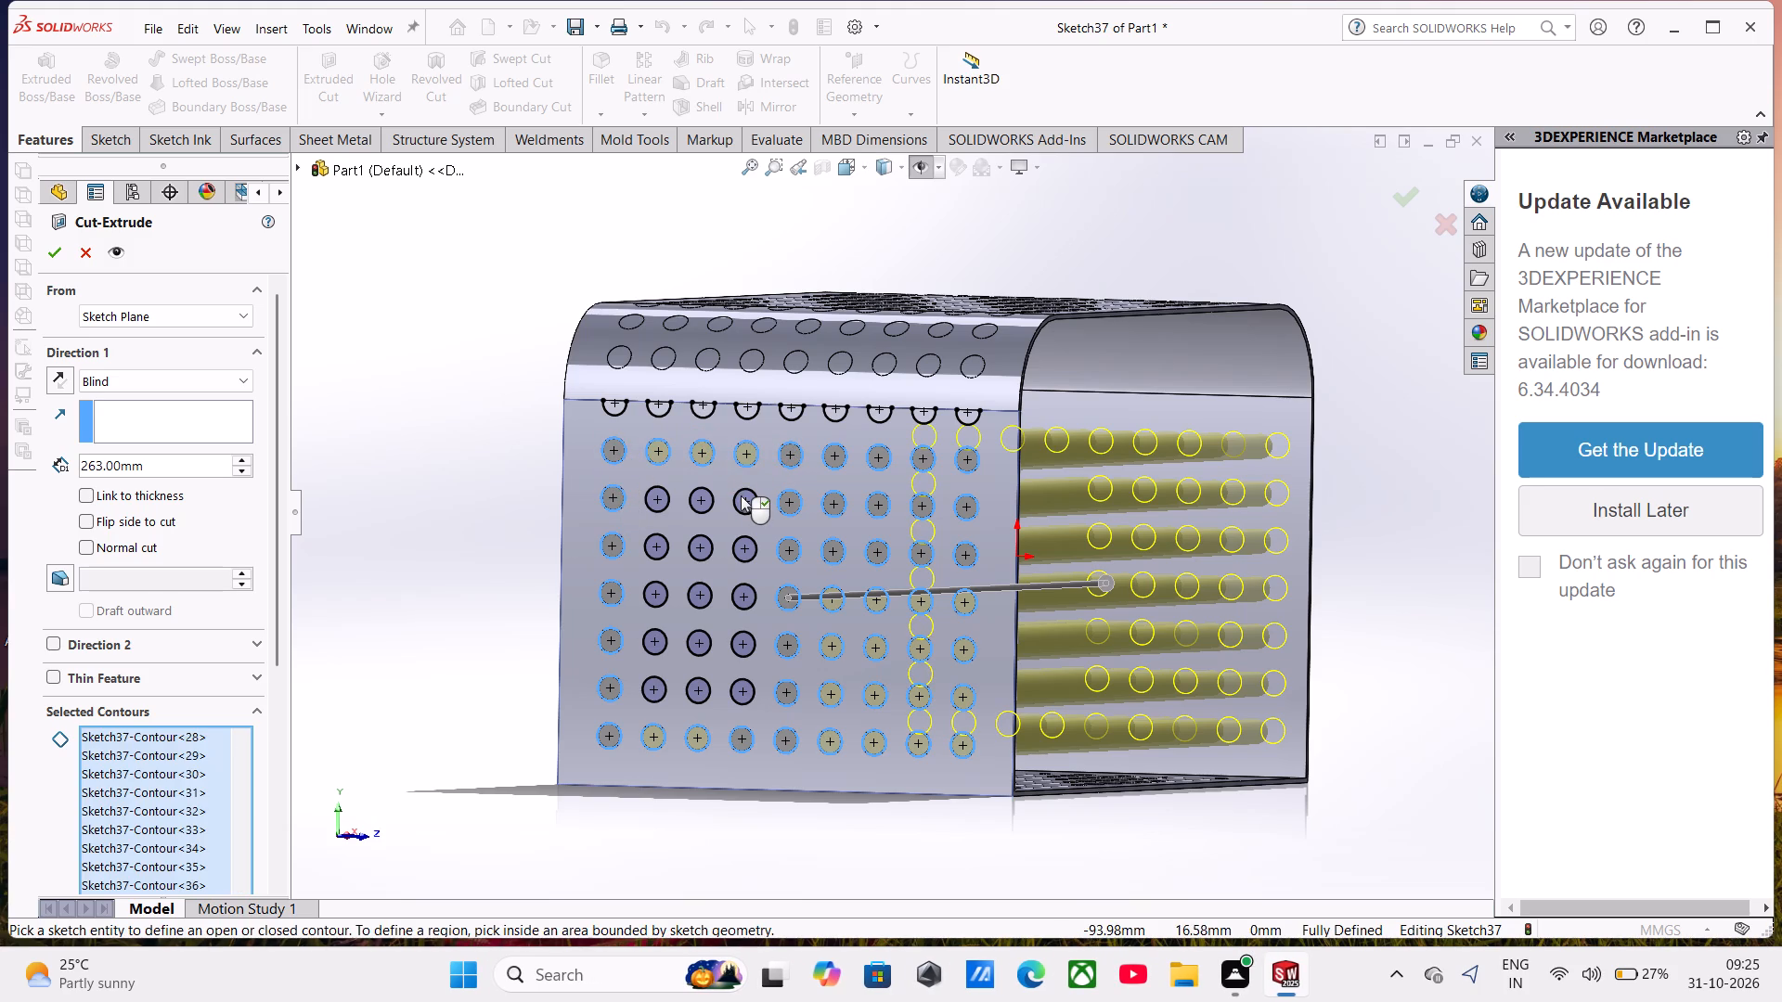
click(740, 492)
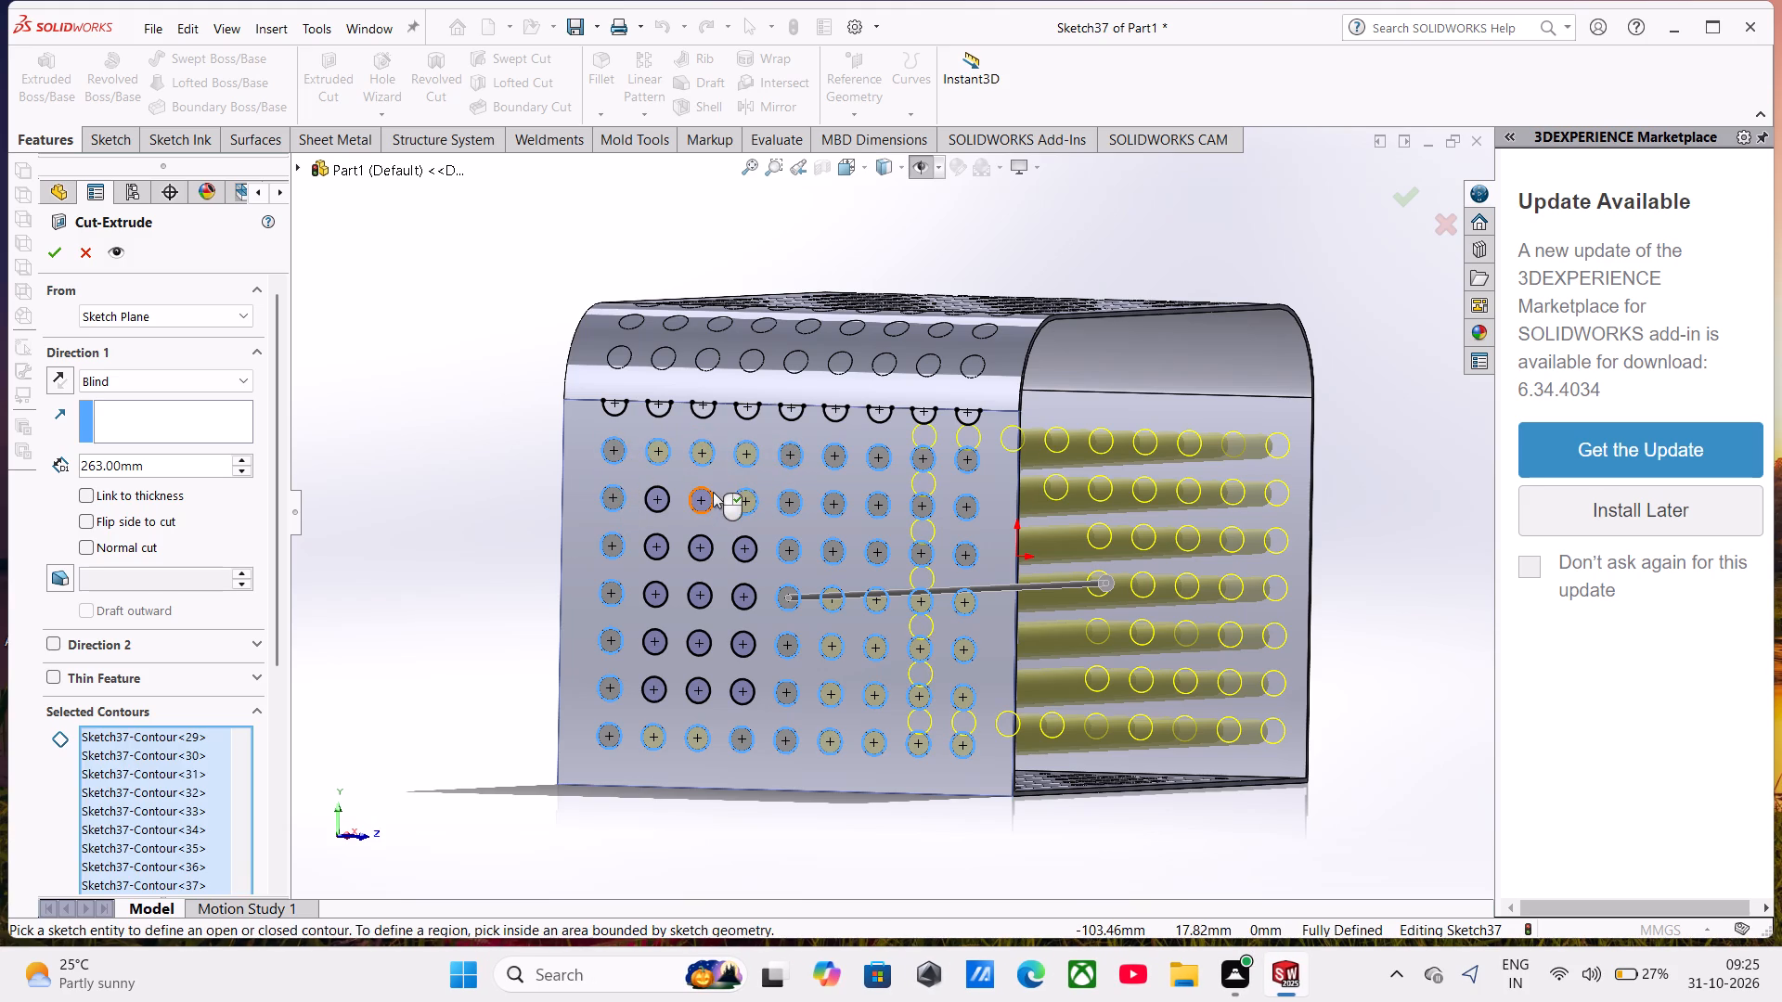
click(713, 492)
click(672, 499)
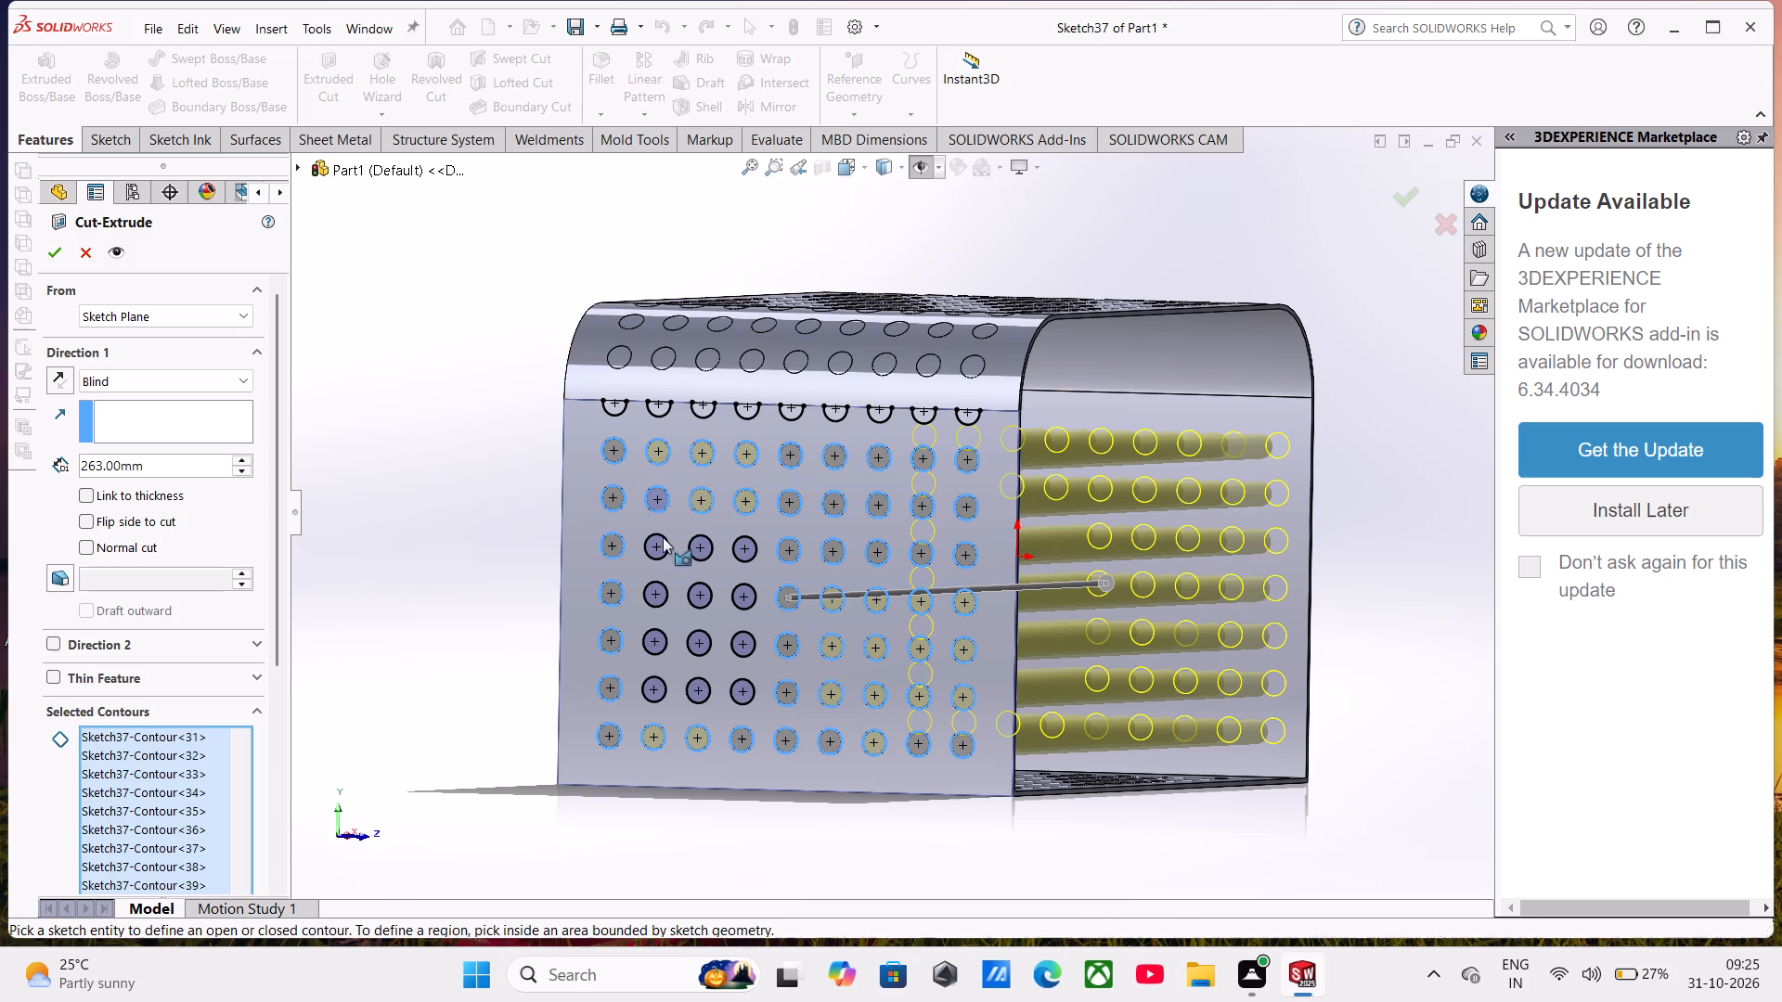
click(664, 539)
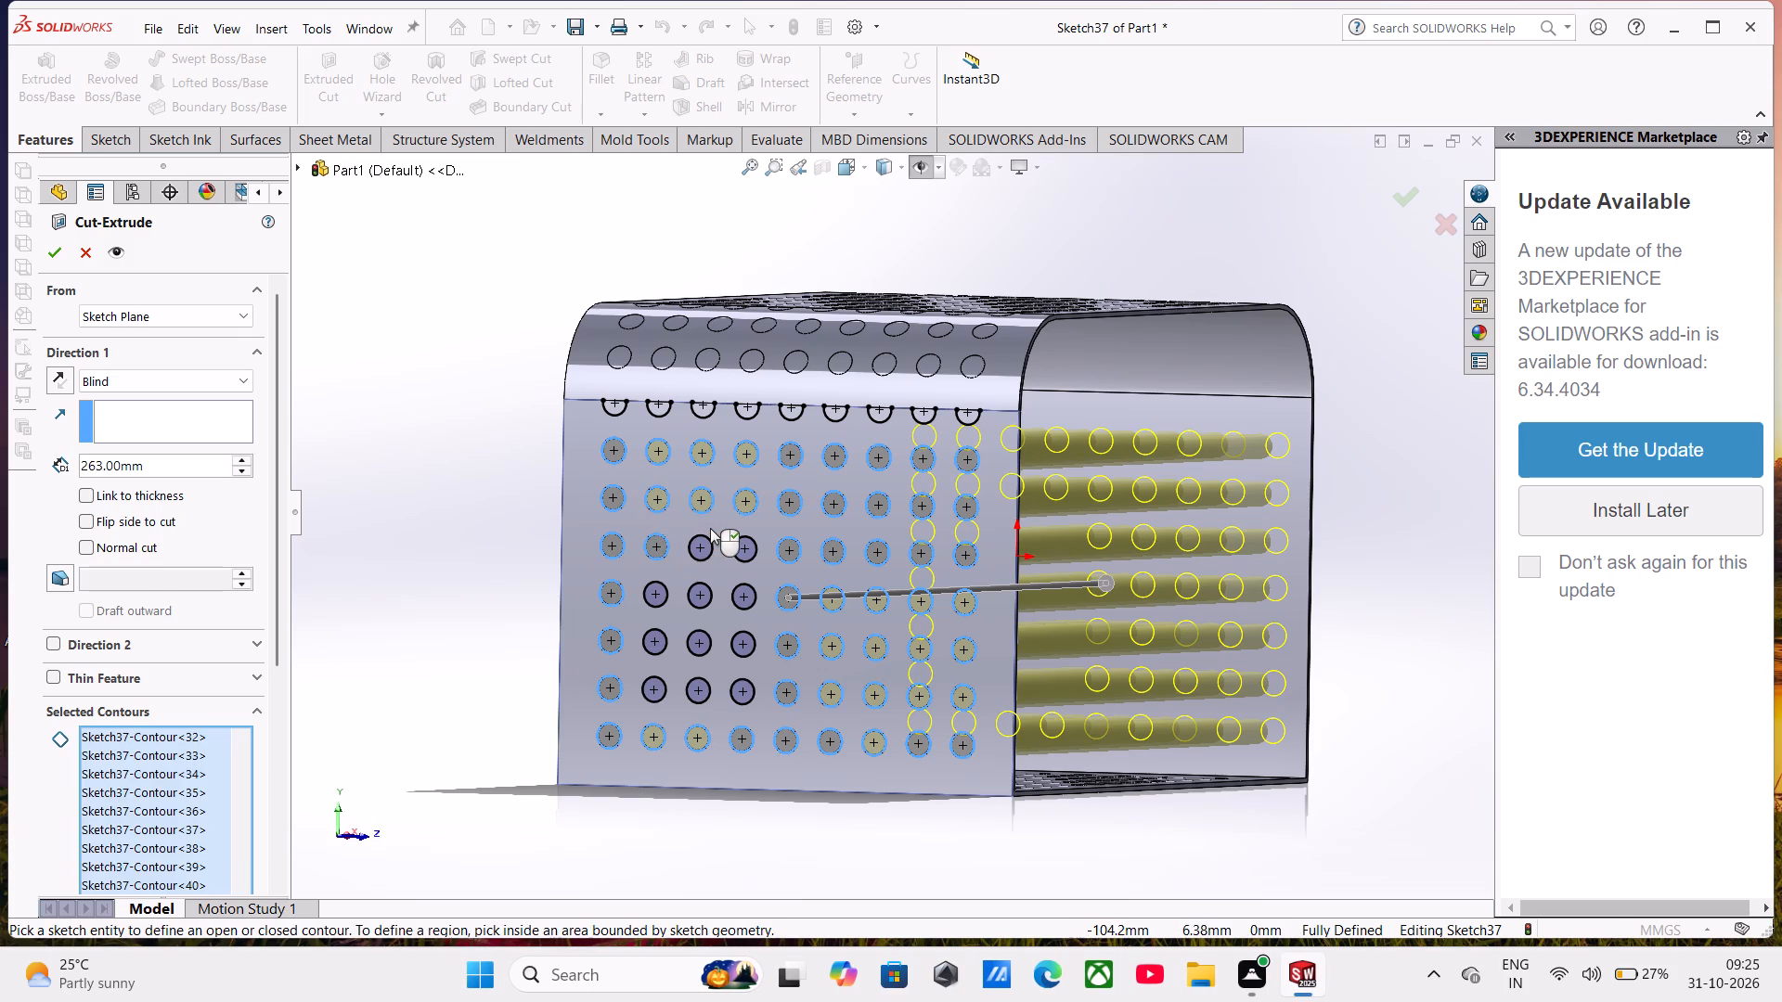
click(710, 535)
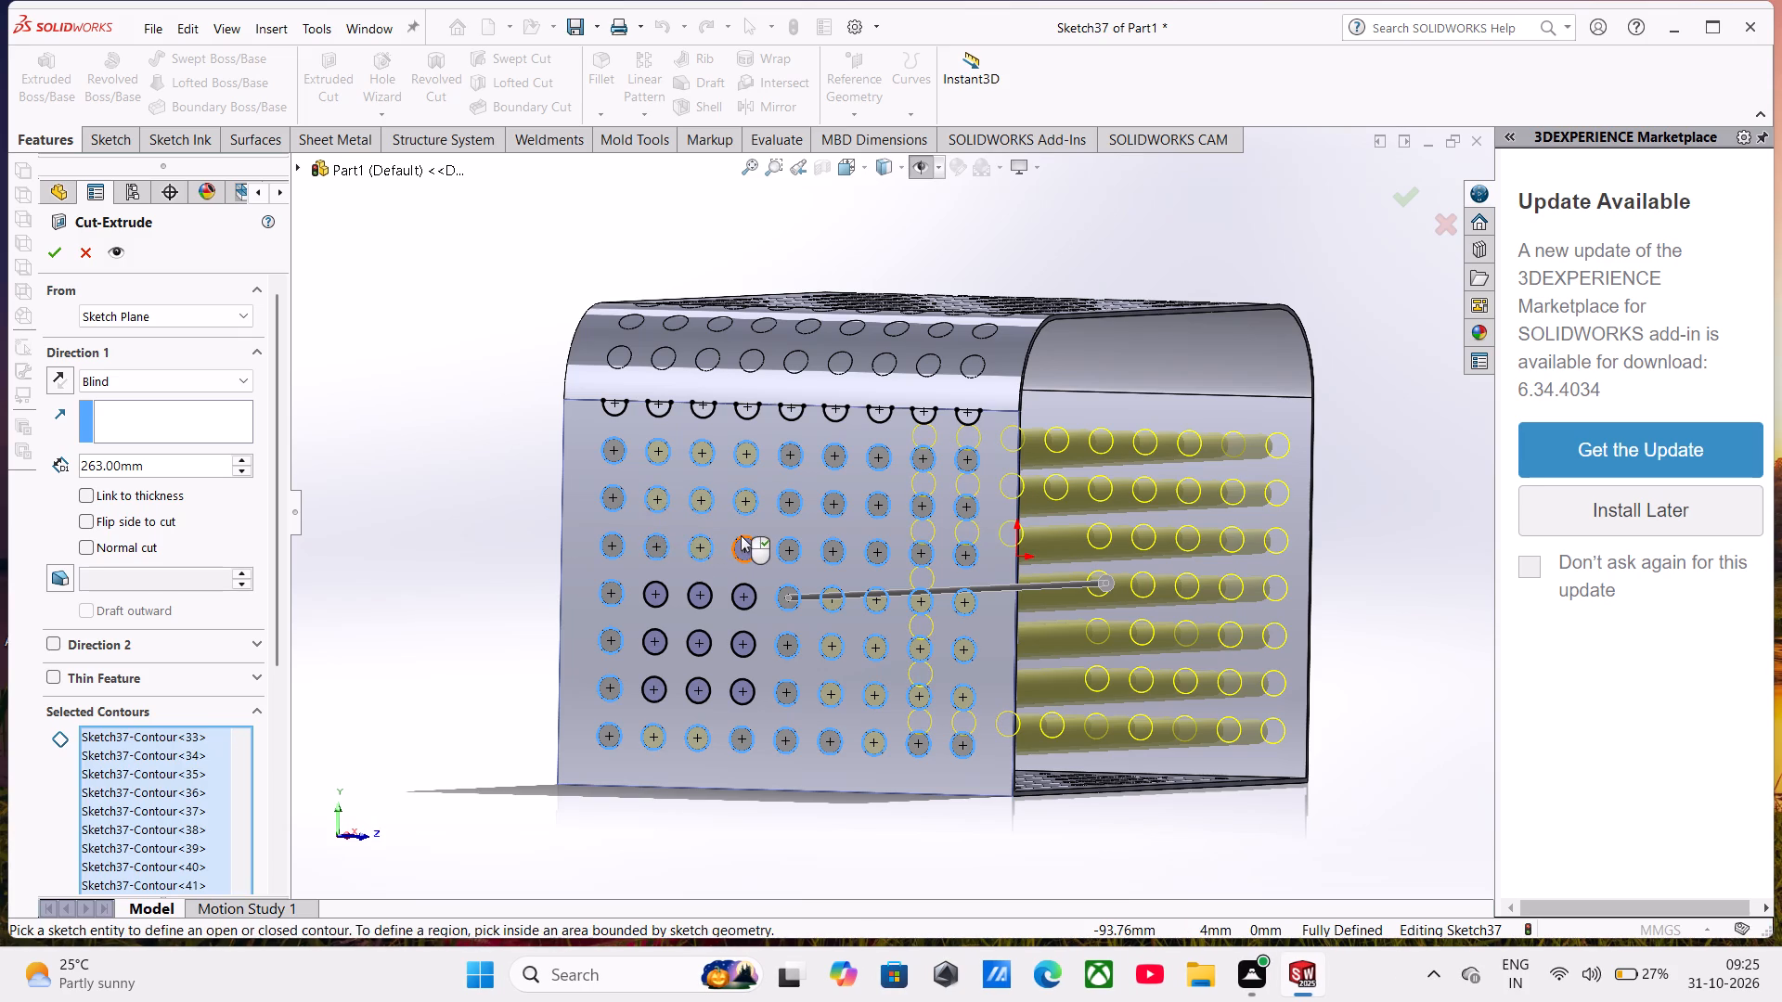
click(741, 535)
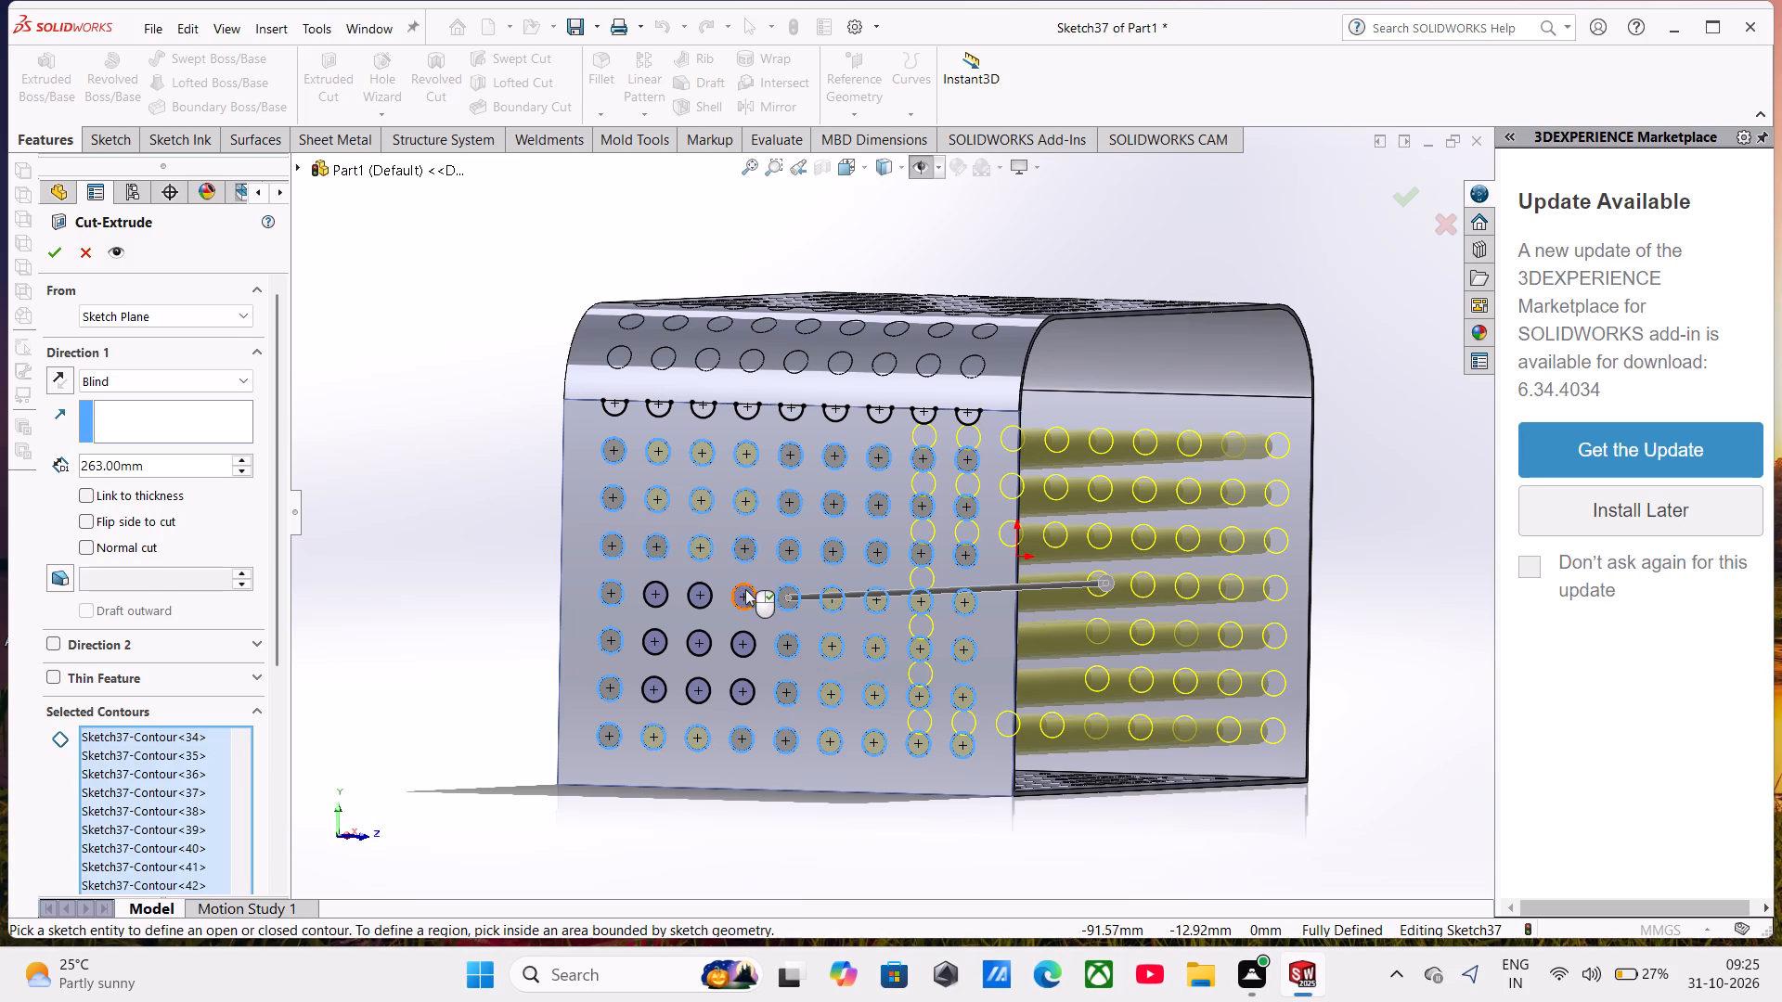
Add the fourth and fifth rows of full circles in the second to fourth columns to the cut's selected contours.
click(742, 585)
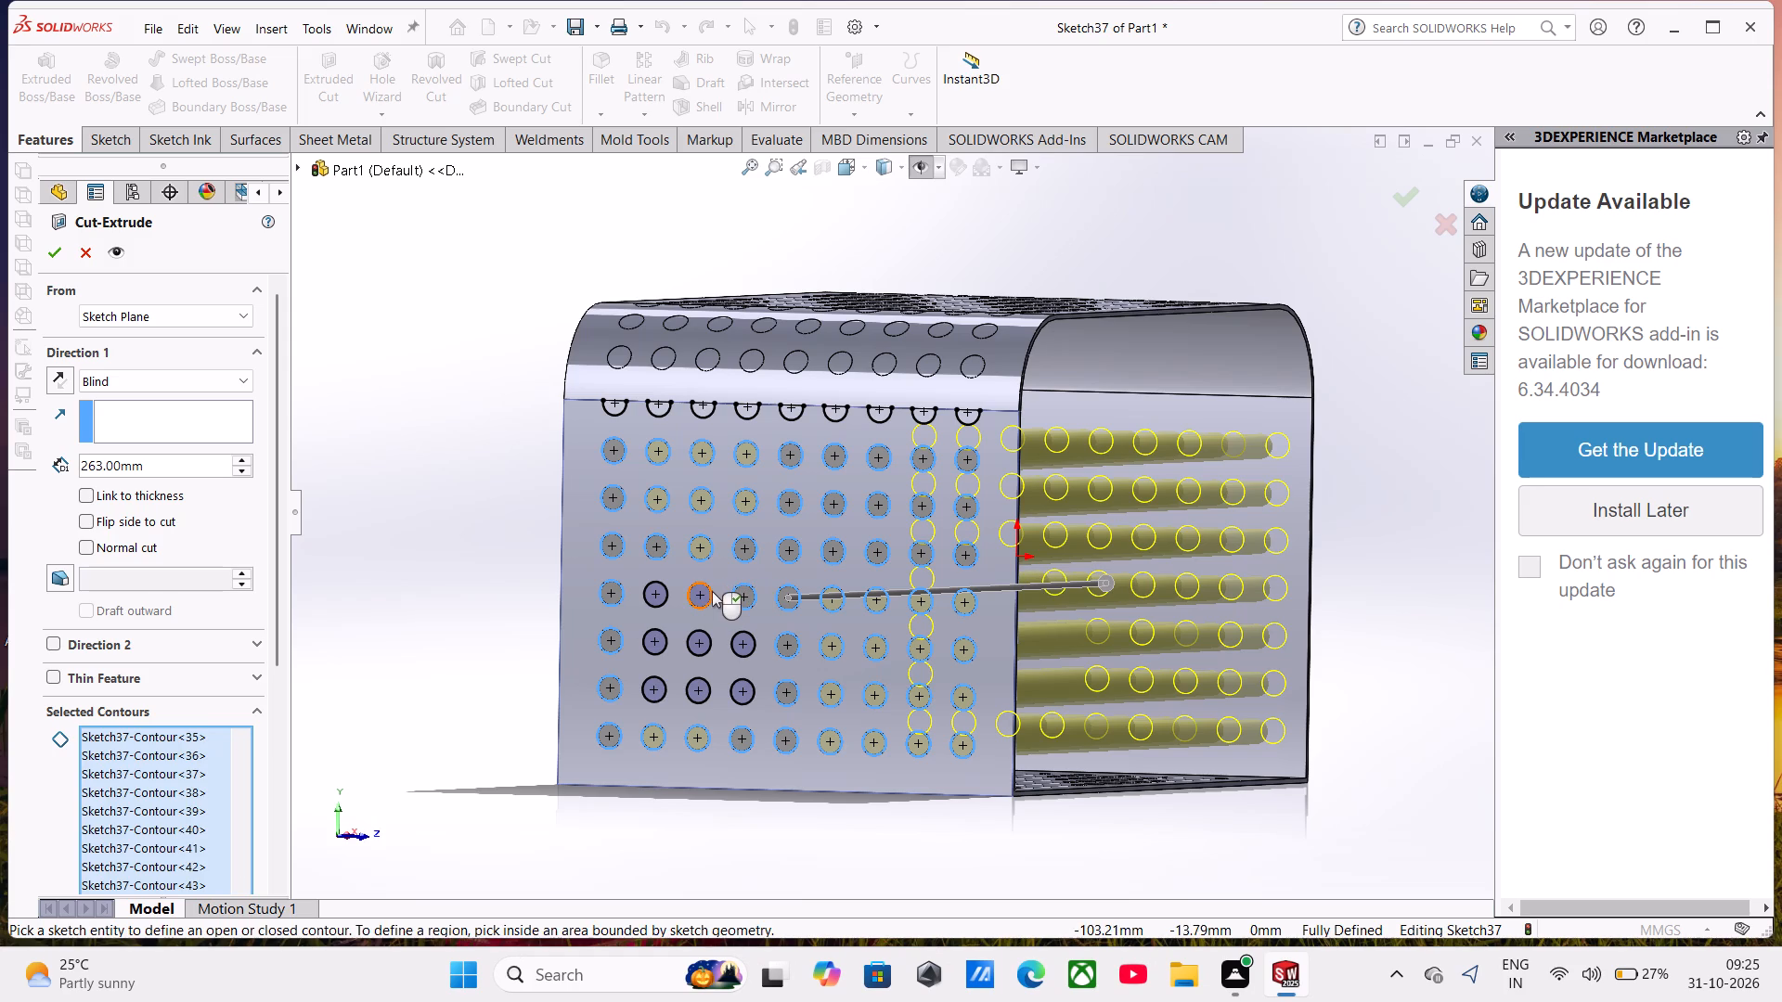
click(712, 588)
click(667, 589)
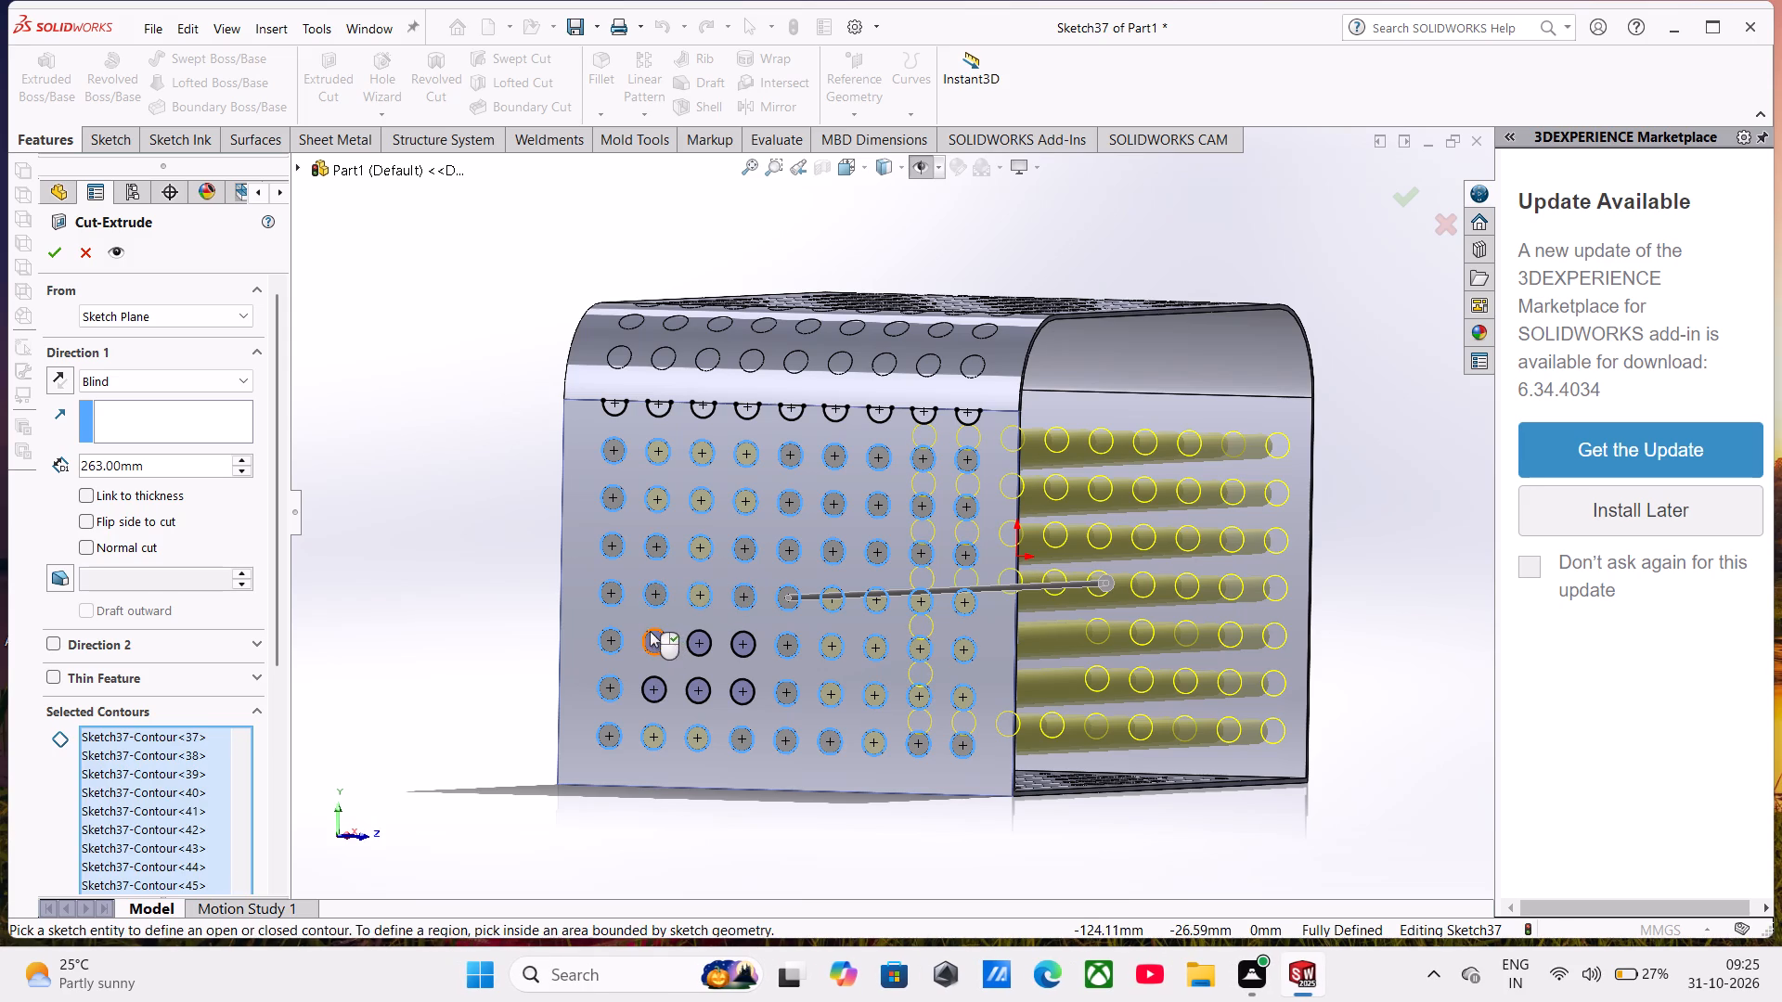
click(650, 631)
click(711, 640)
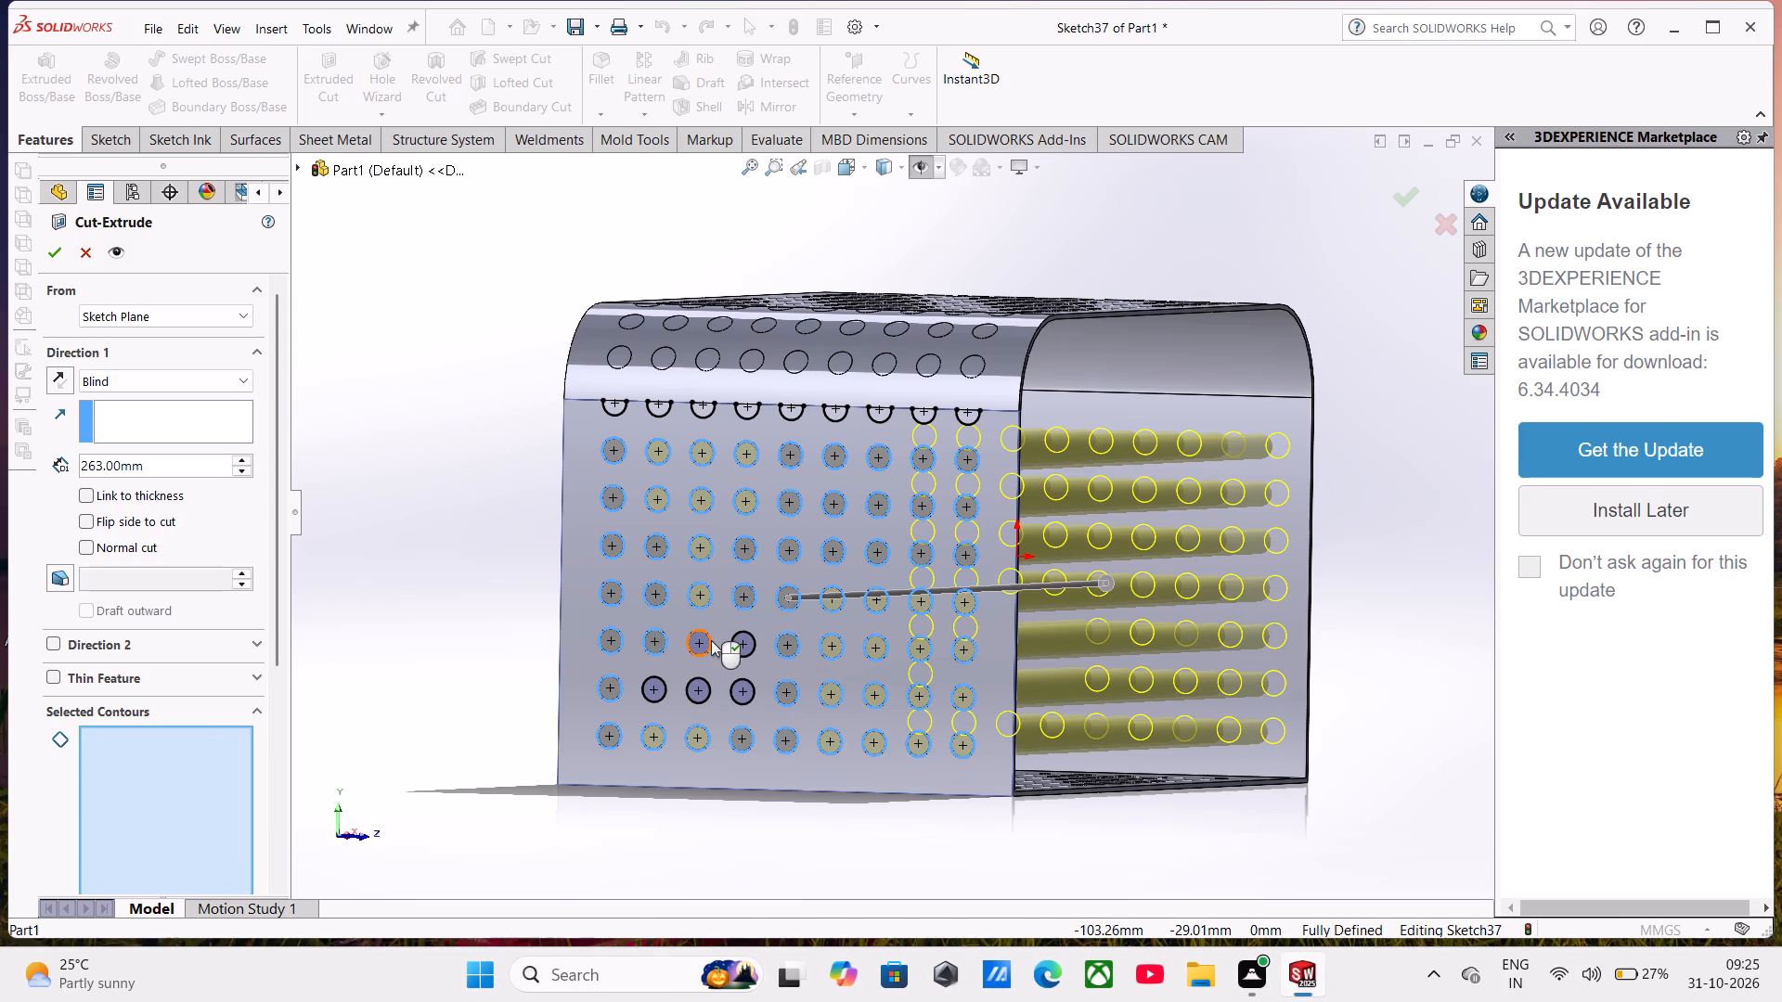
click(738, 630)
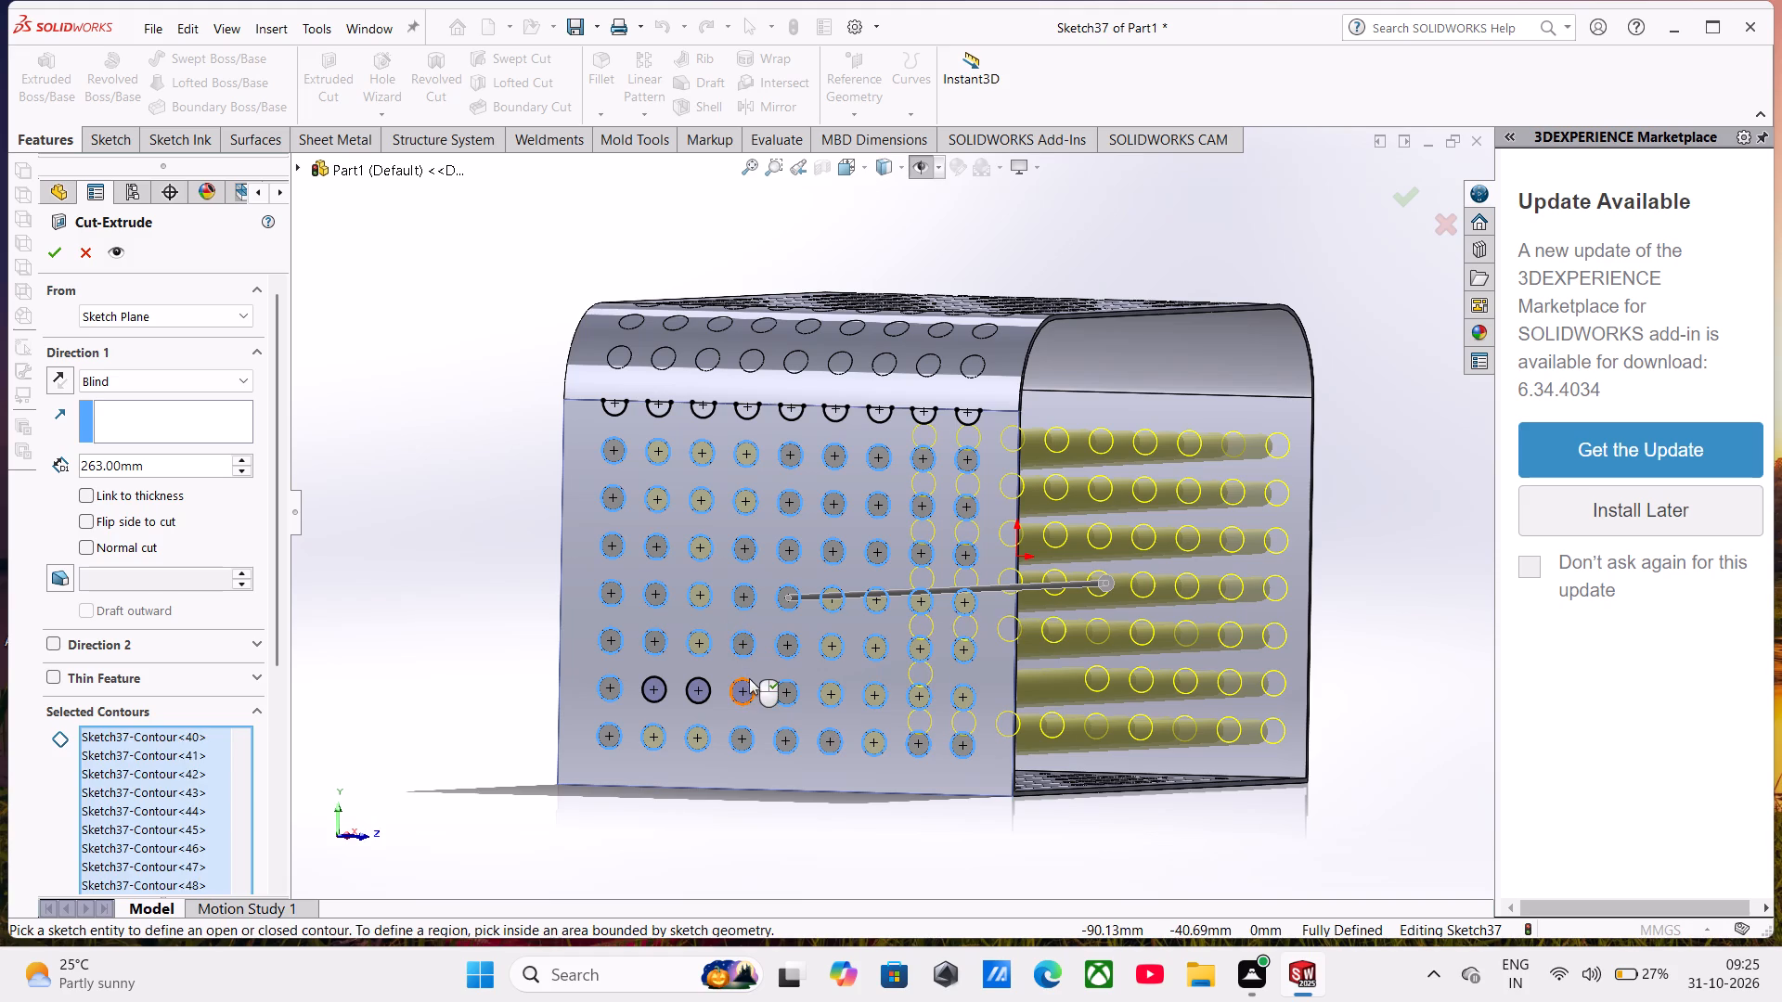
Add the second to fourth circles of the sixth row to the selected contours and complete the extruded cut.
click(749, 678)
click(711, 690)
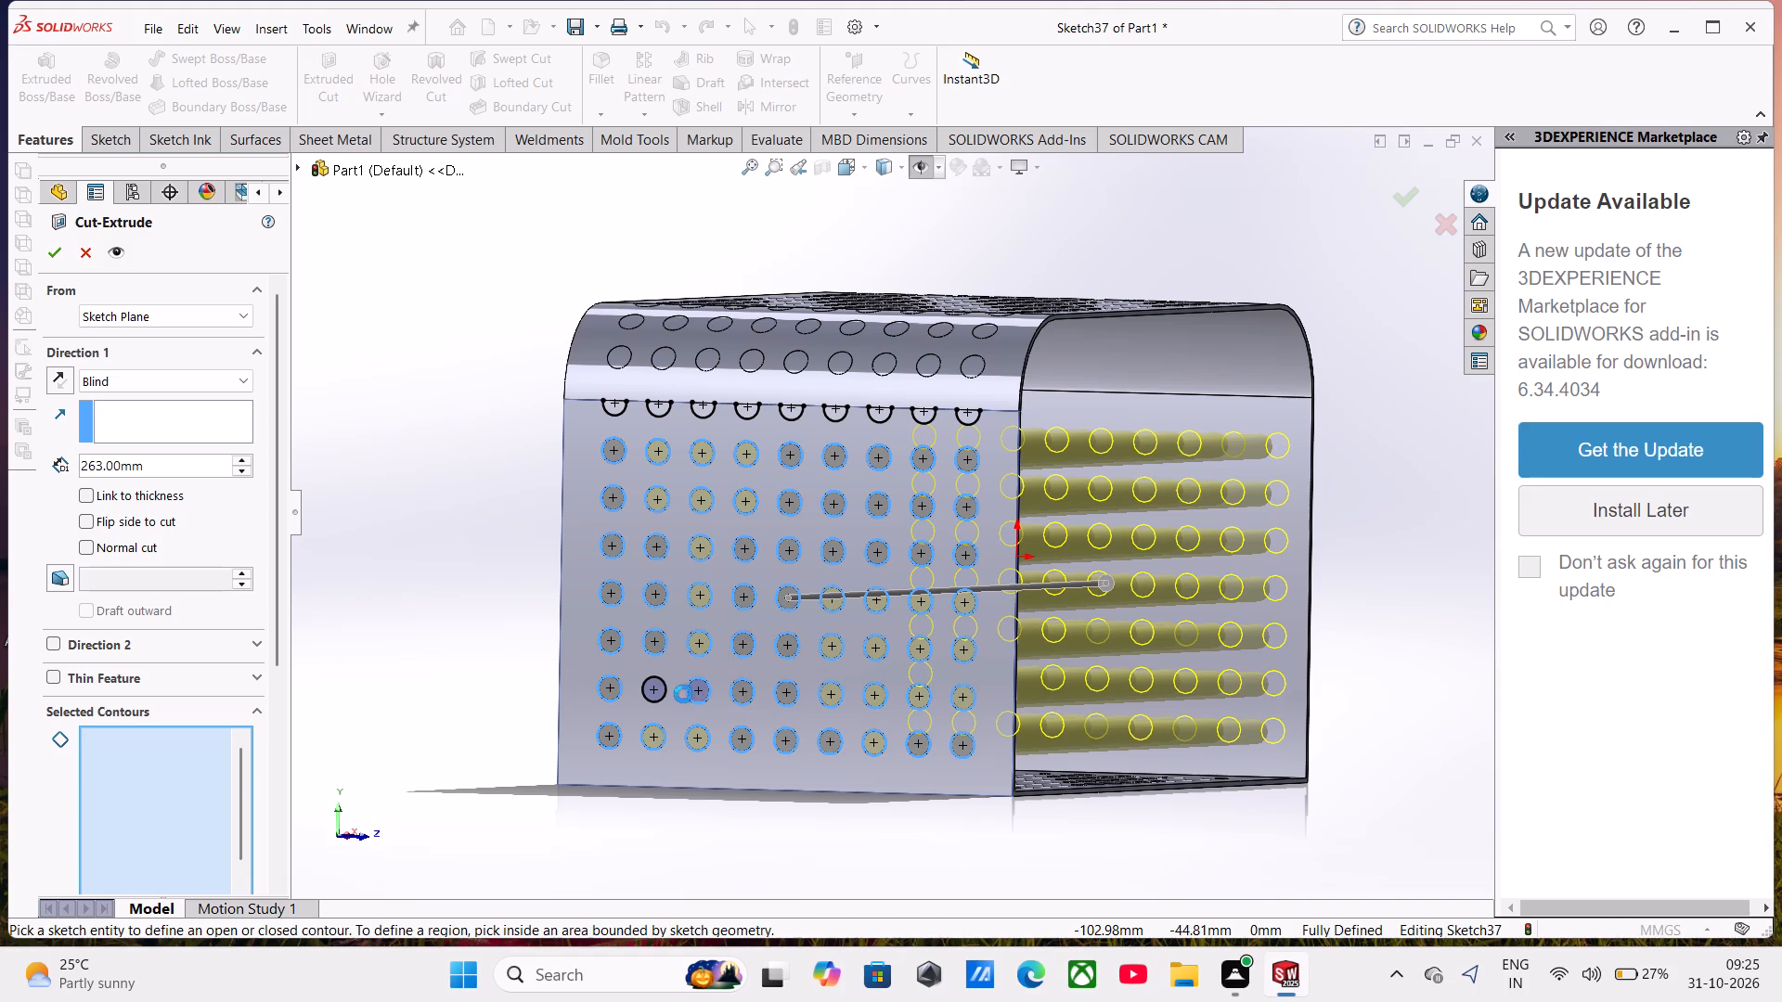
click(665, 691)
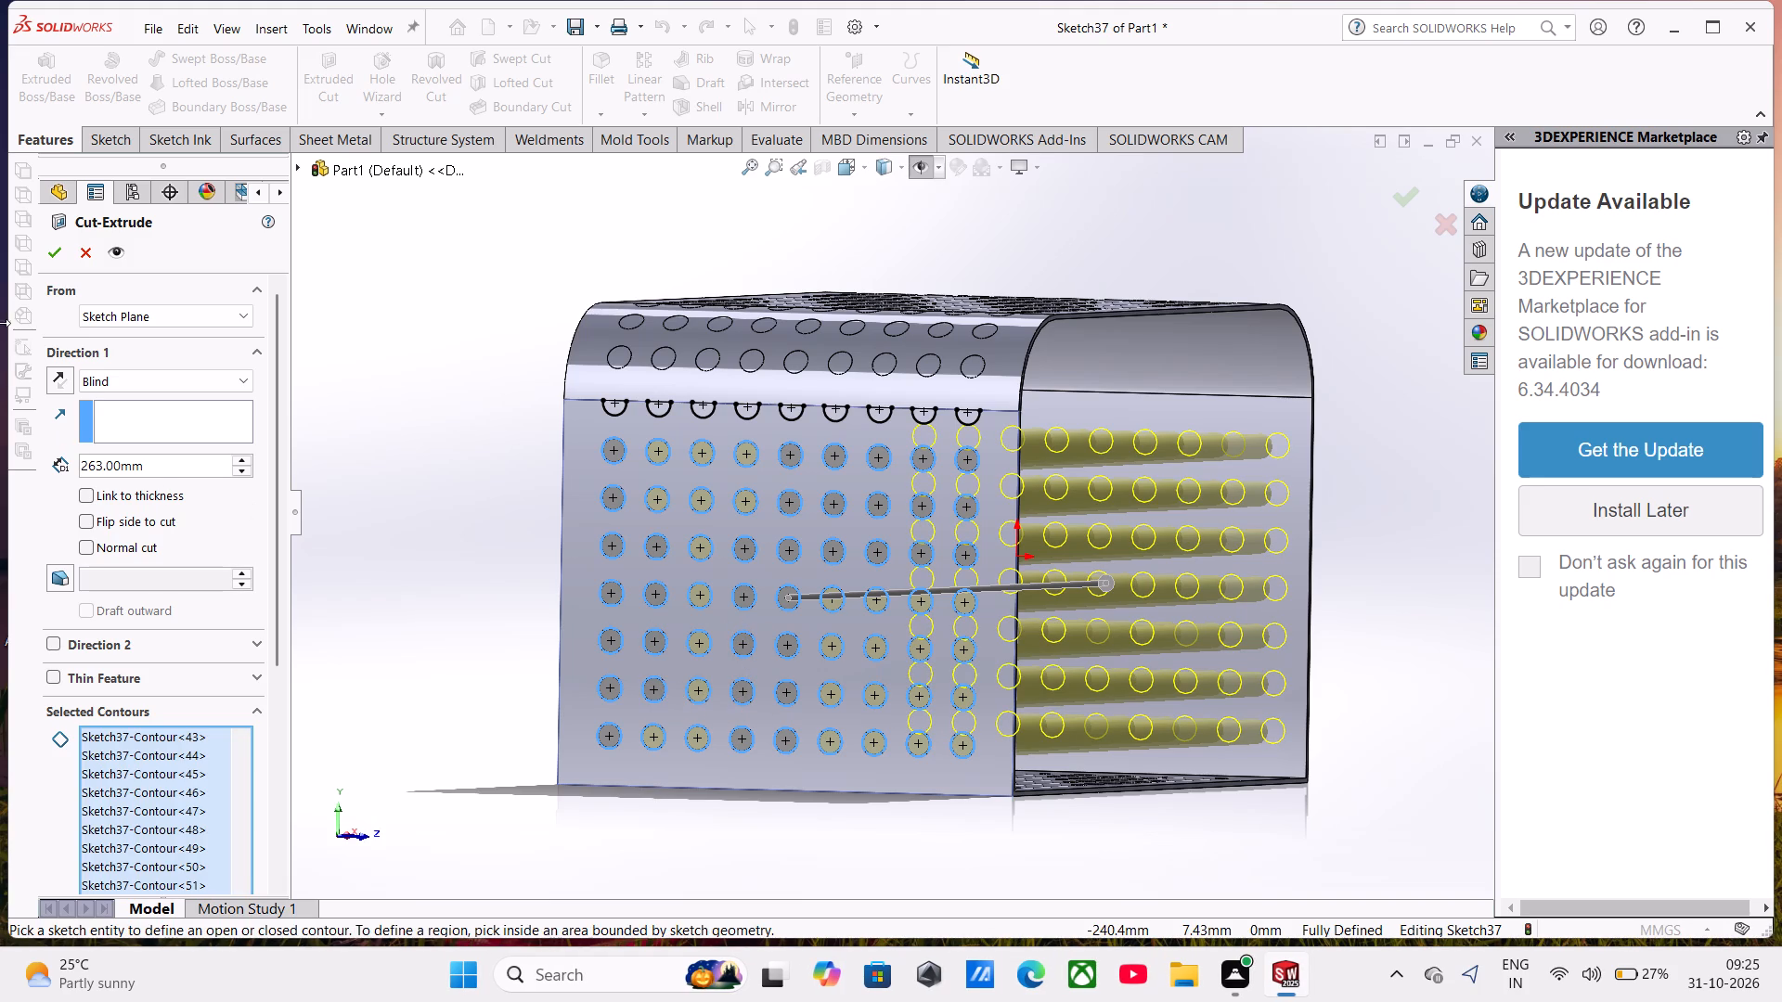
click(46, 247)
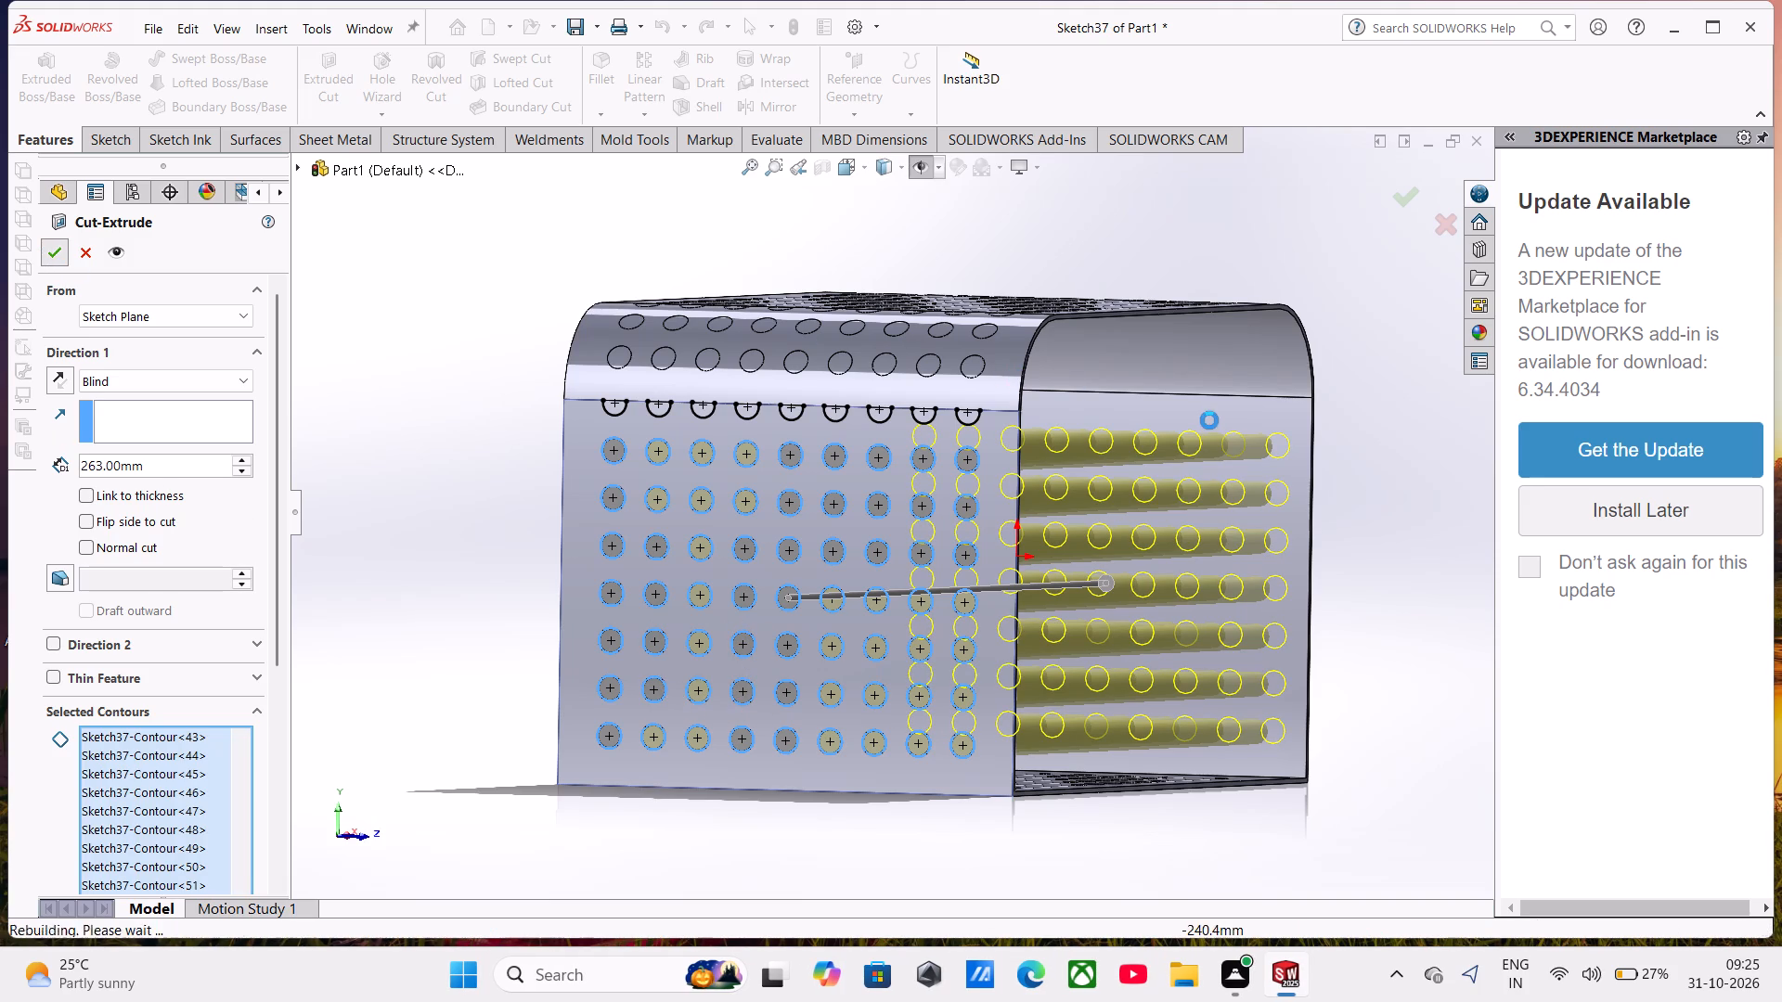
Inspect the holes cut through the side faces and the partial circles along the bend edge, and rebuild the model.
middle_drag(1306, 454, 1267, 480)
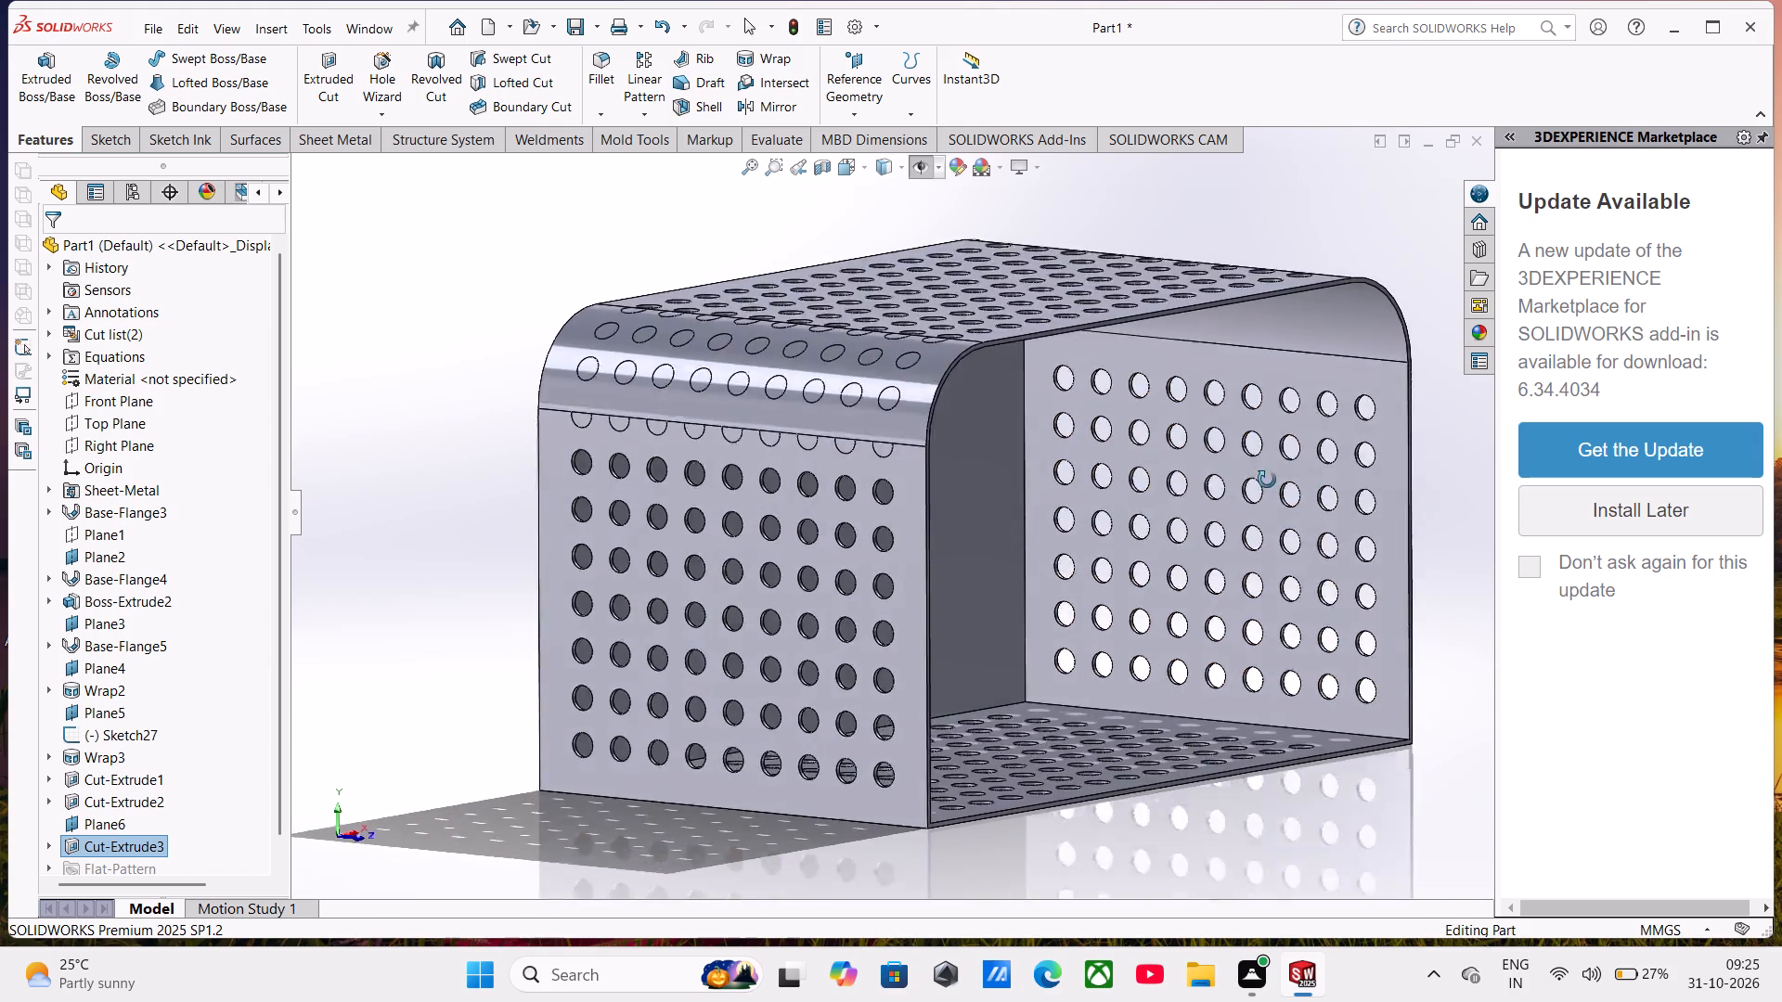
middle_drag(1267, 480, 1283, 475)
scroll(1283, 475, up, 1)
scroll(971, 469, down, 3)
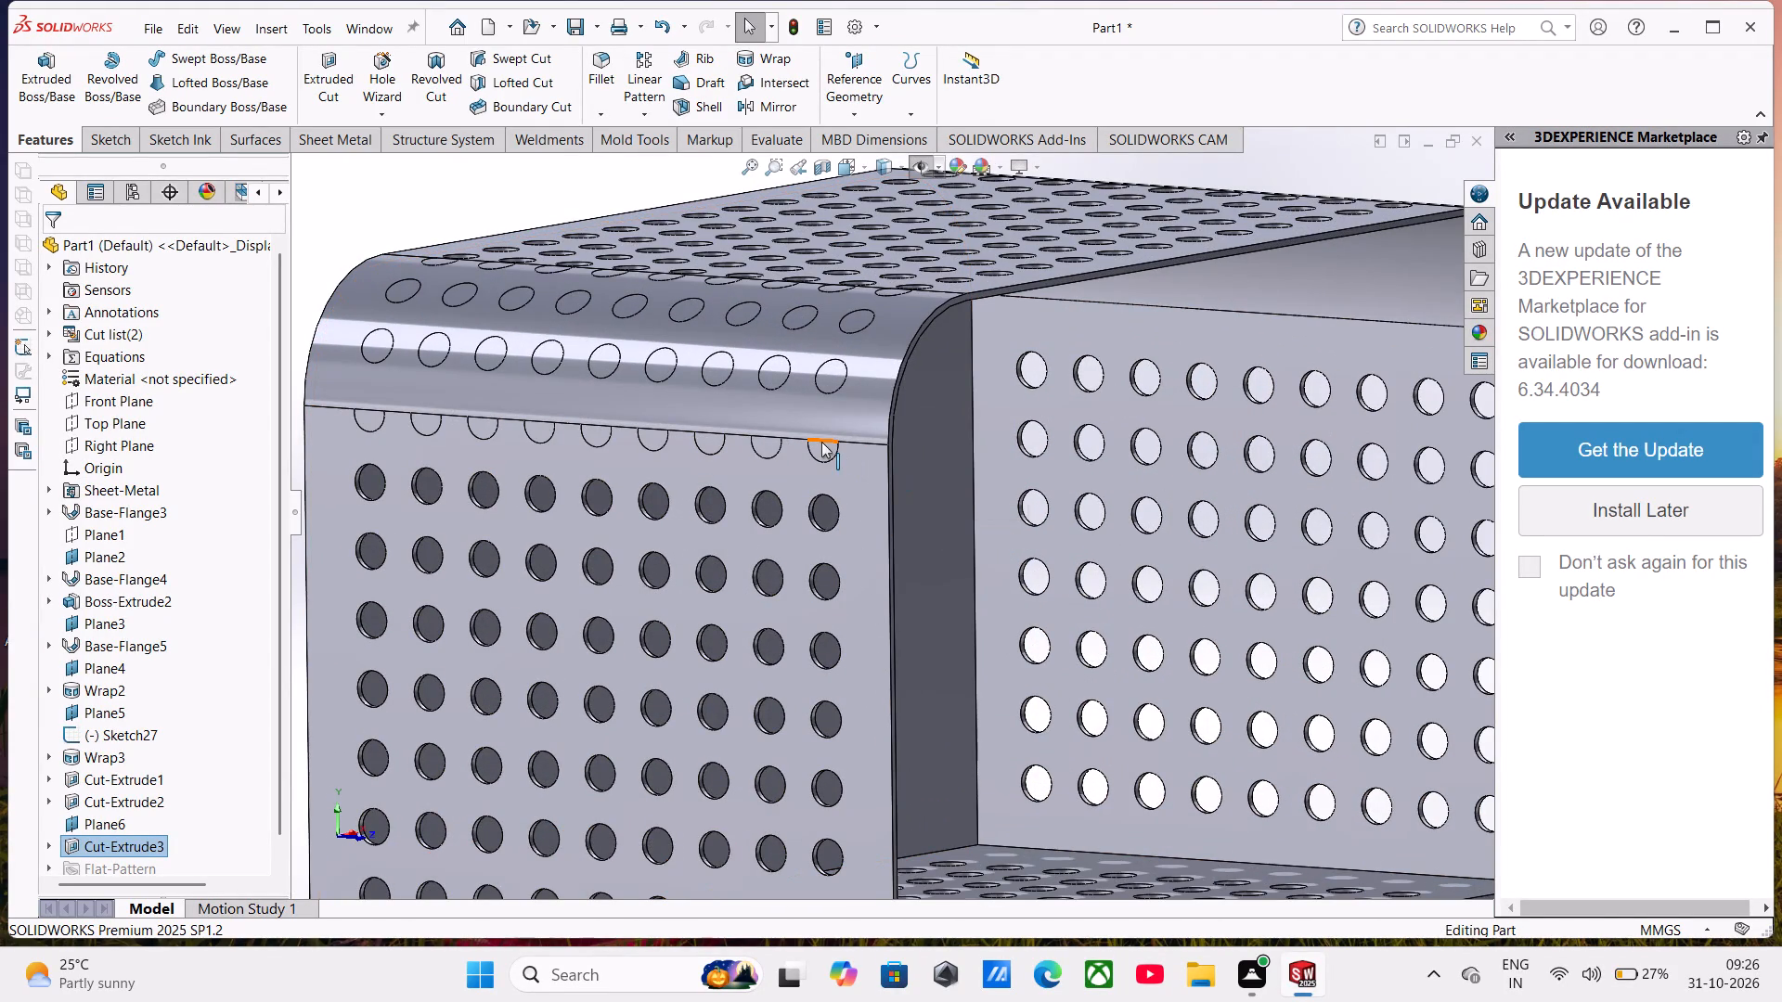
click(821, 458)
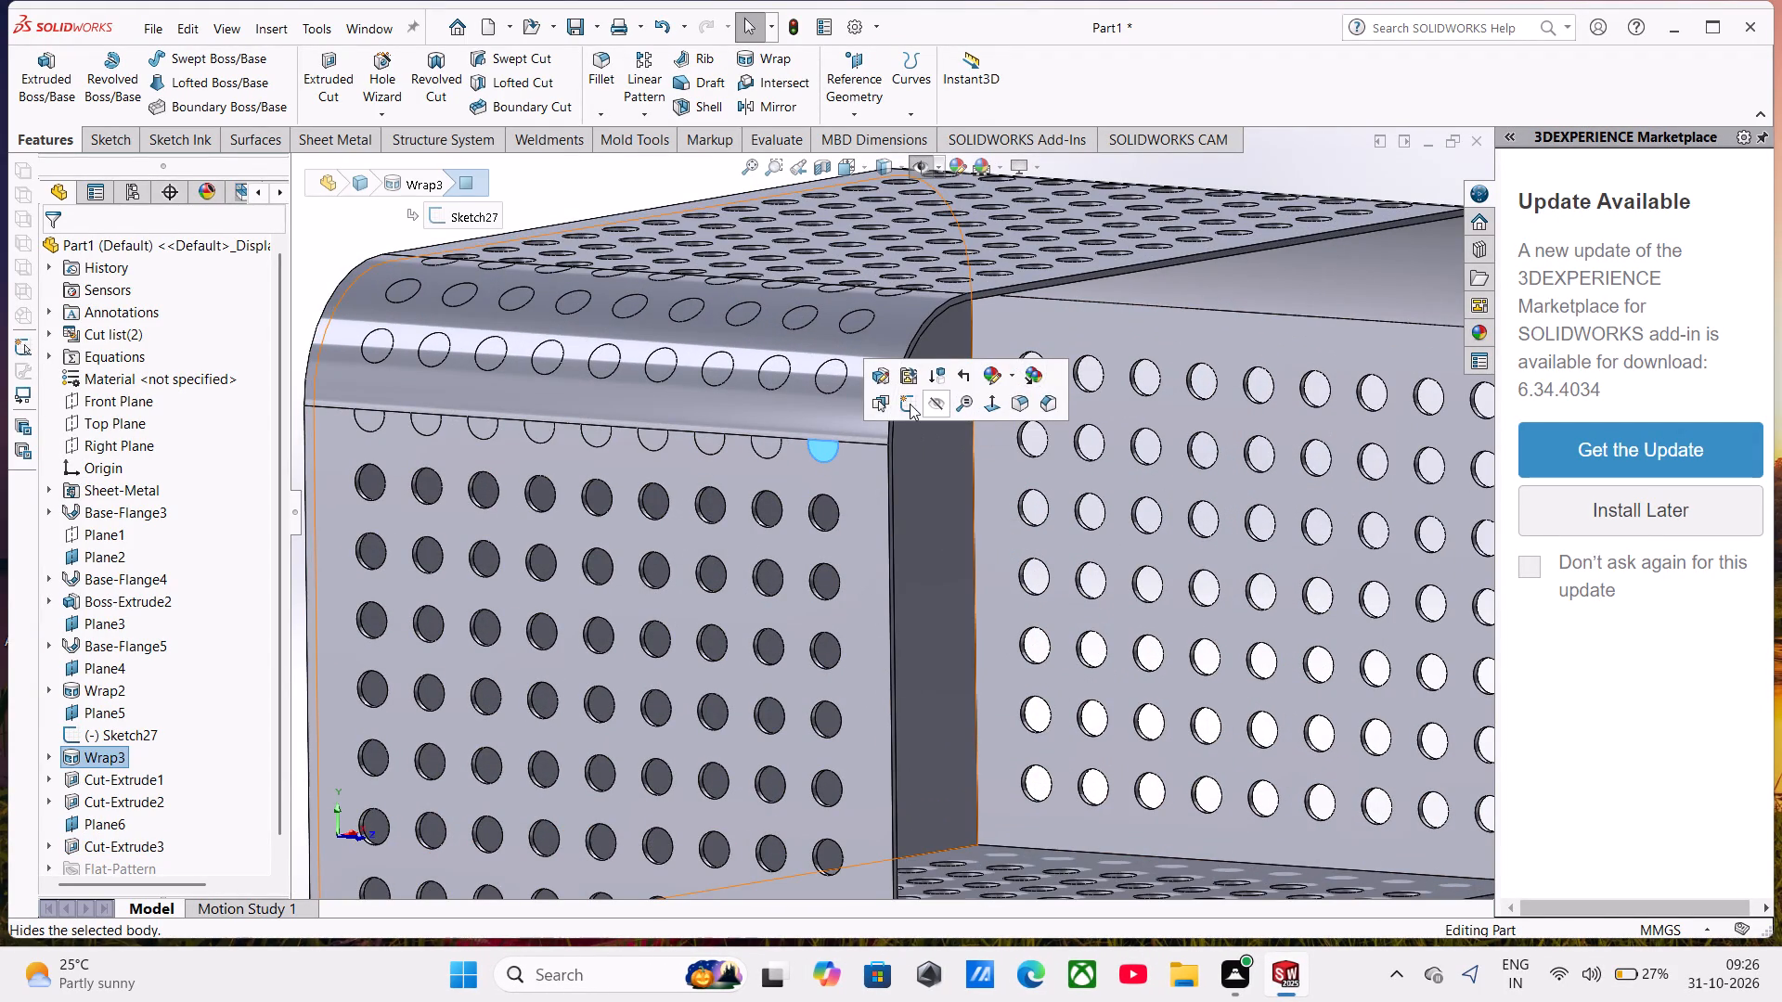
scroll(842, 482, up, 2)
middle_drag(842, 482, 871, 495)
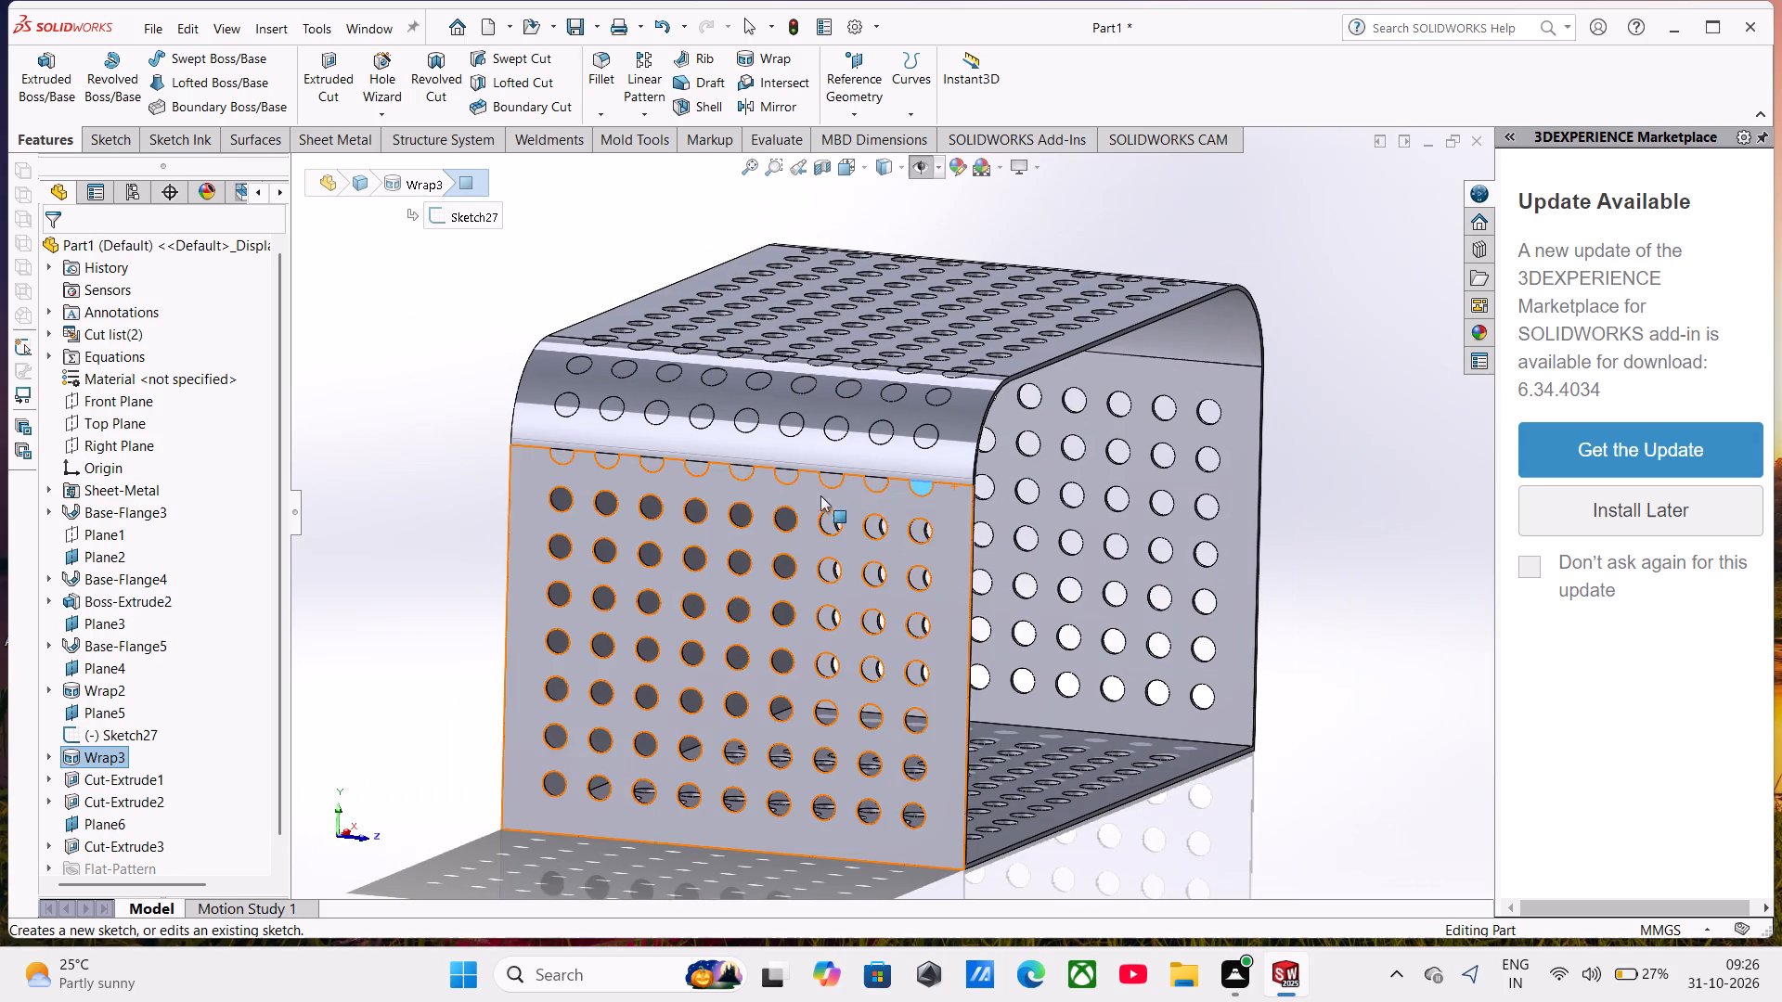
scroll(575, 483, down, 1)
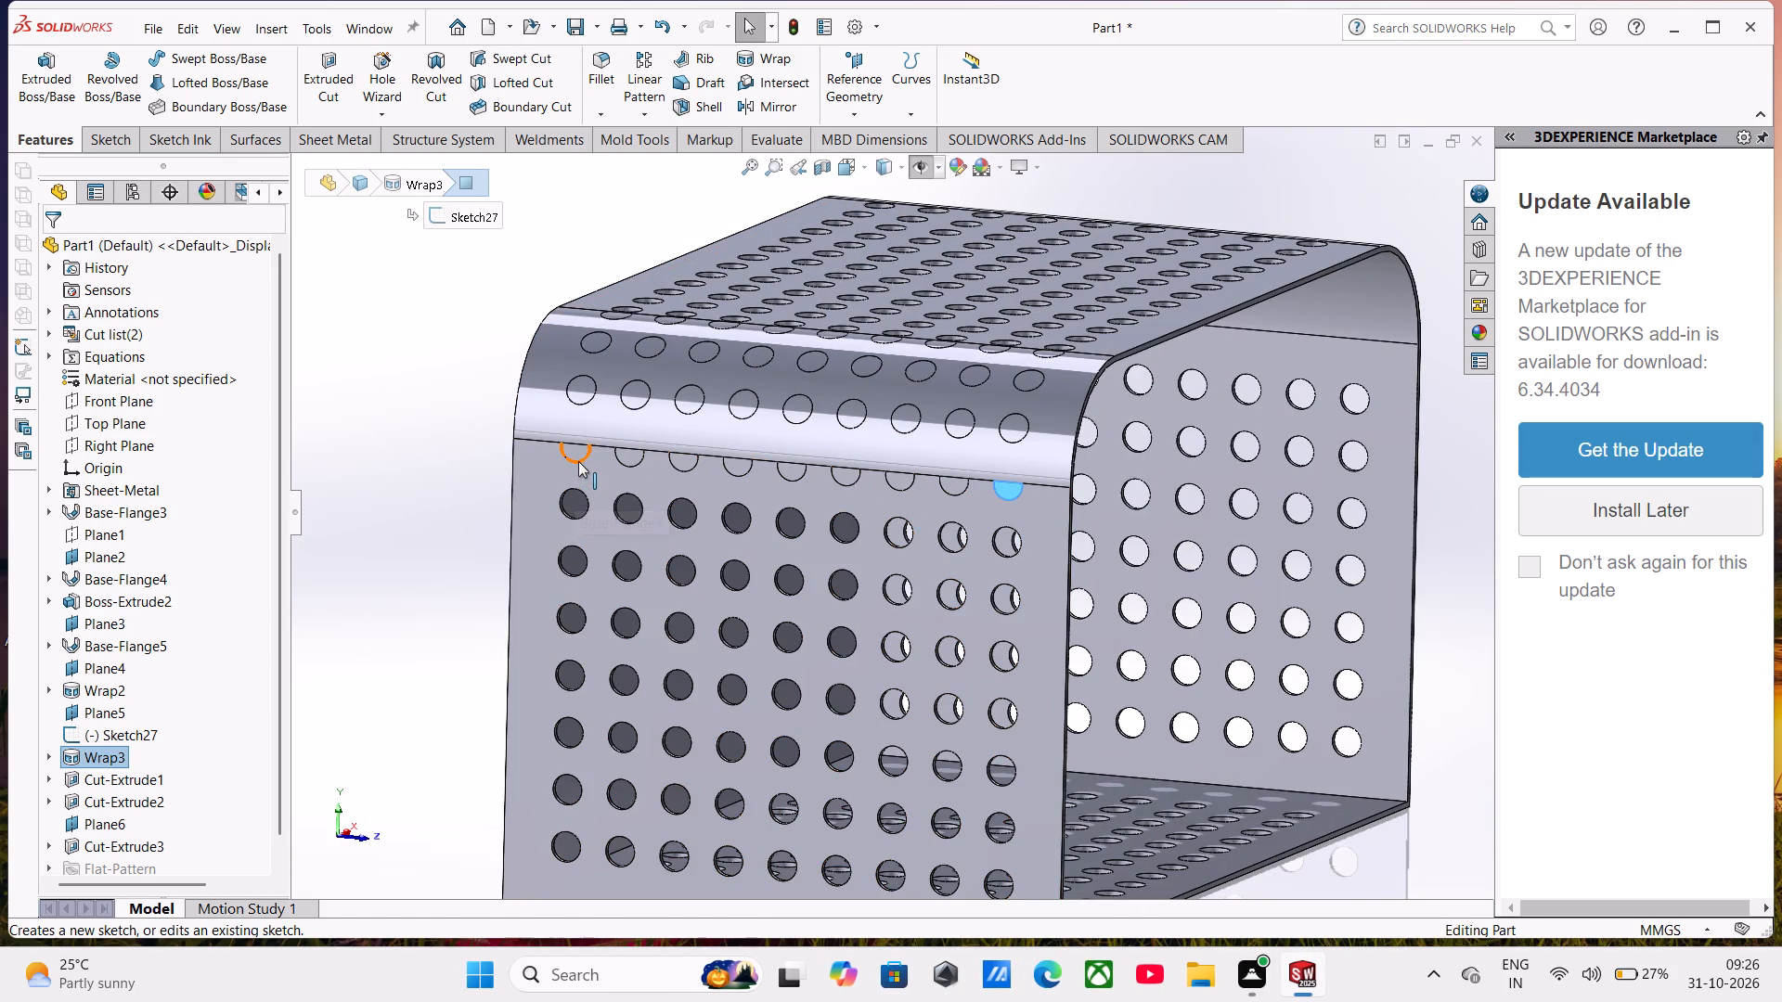
click(578, 461)
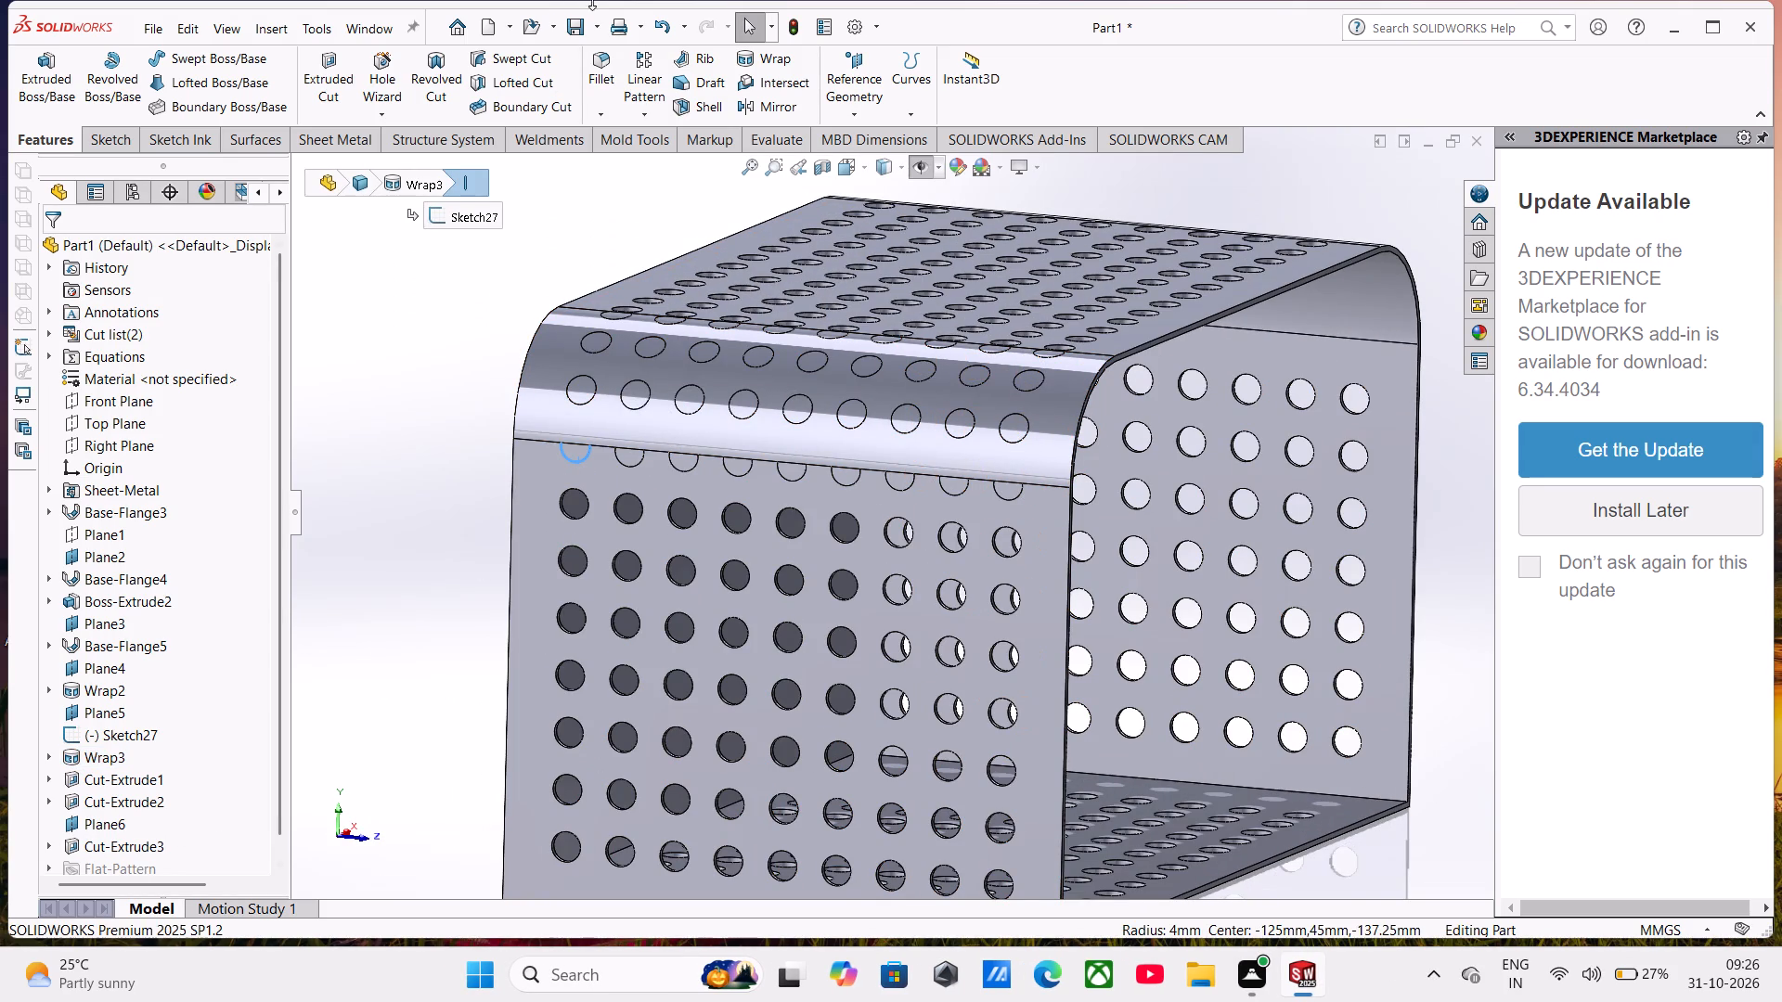
click(790, 21)
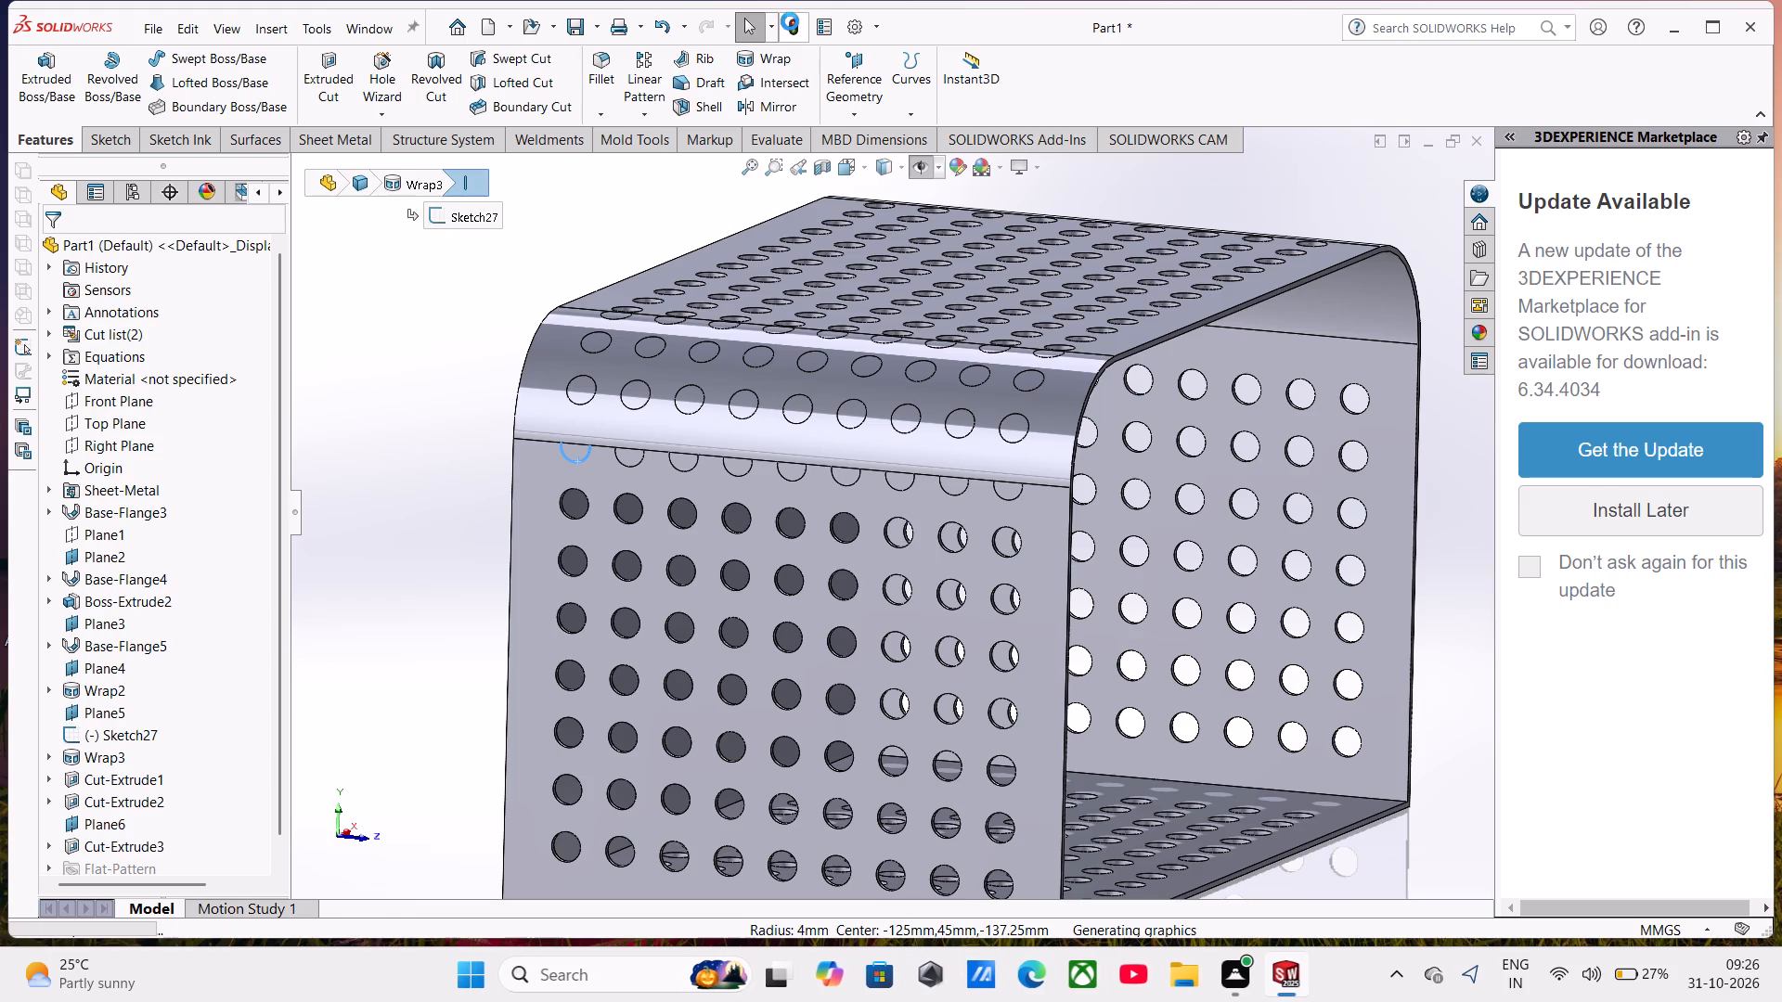
scroll(137, 880, down, 3)
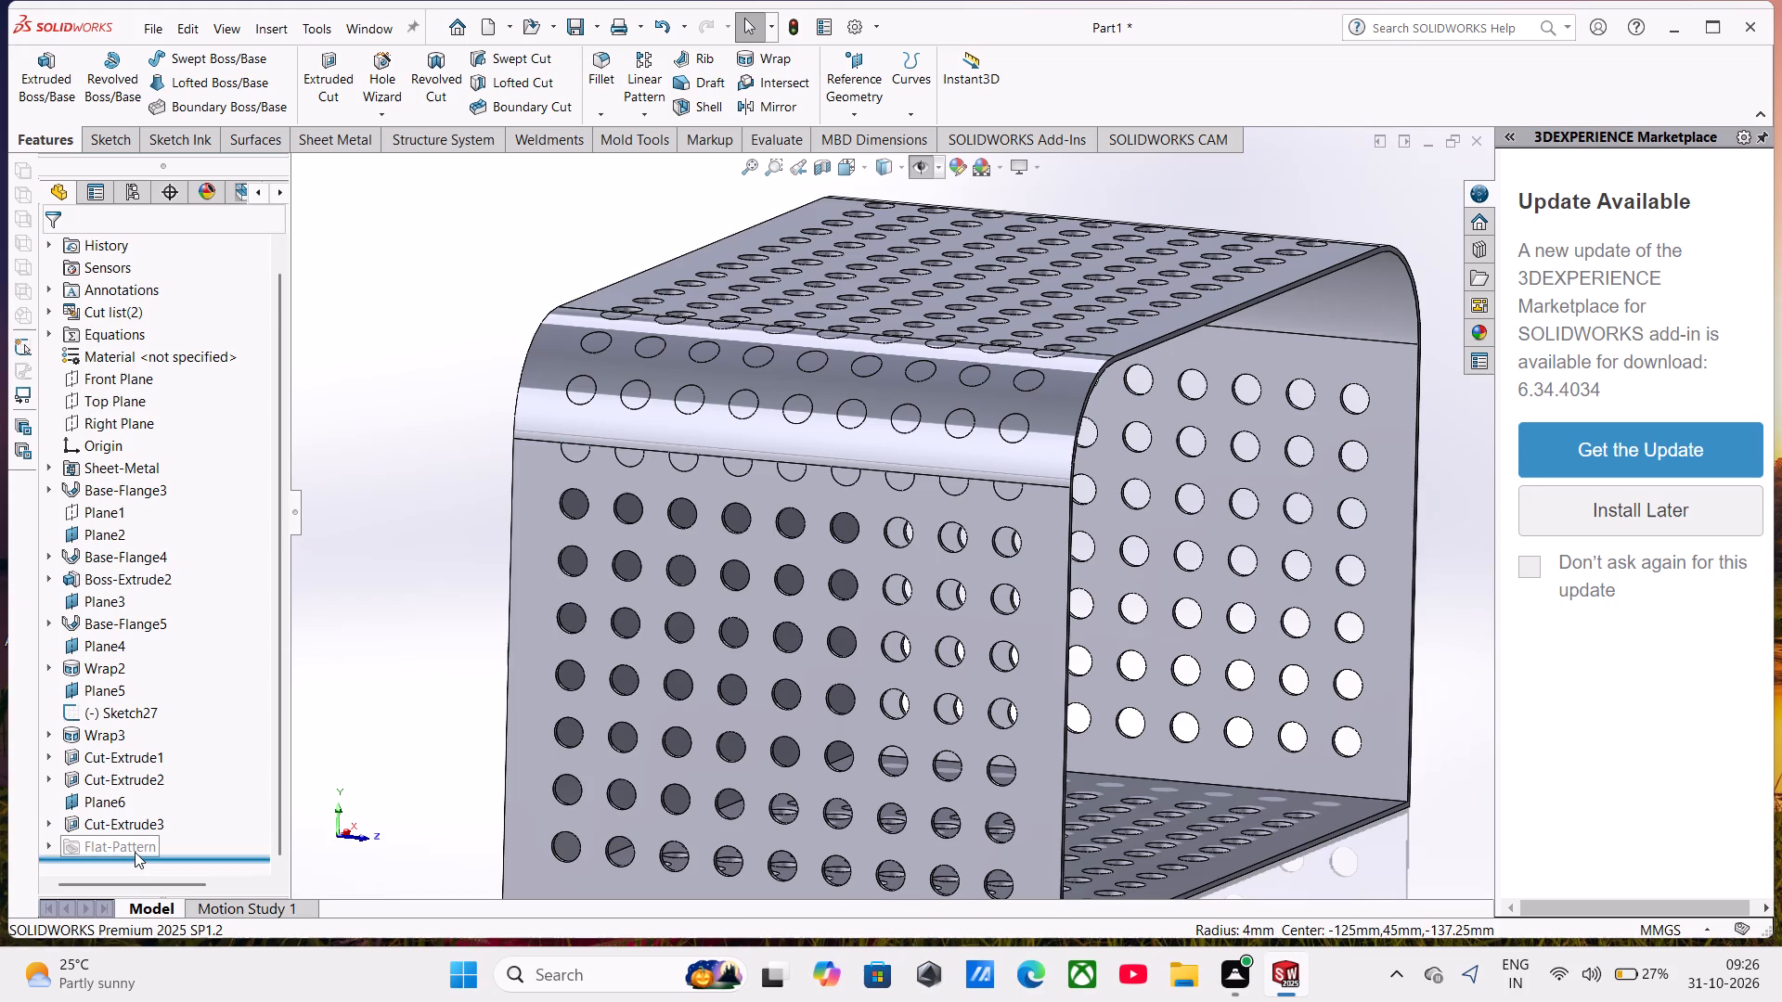
Examine the flat-pattern feature's contents and the rounded bends on both sides of the cover.
double_click(135, 852)
click(135, 830)
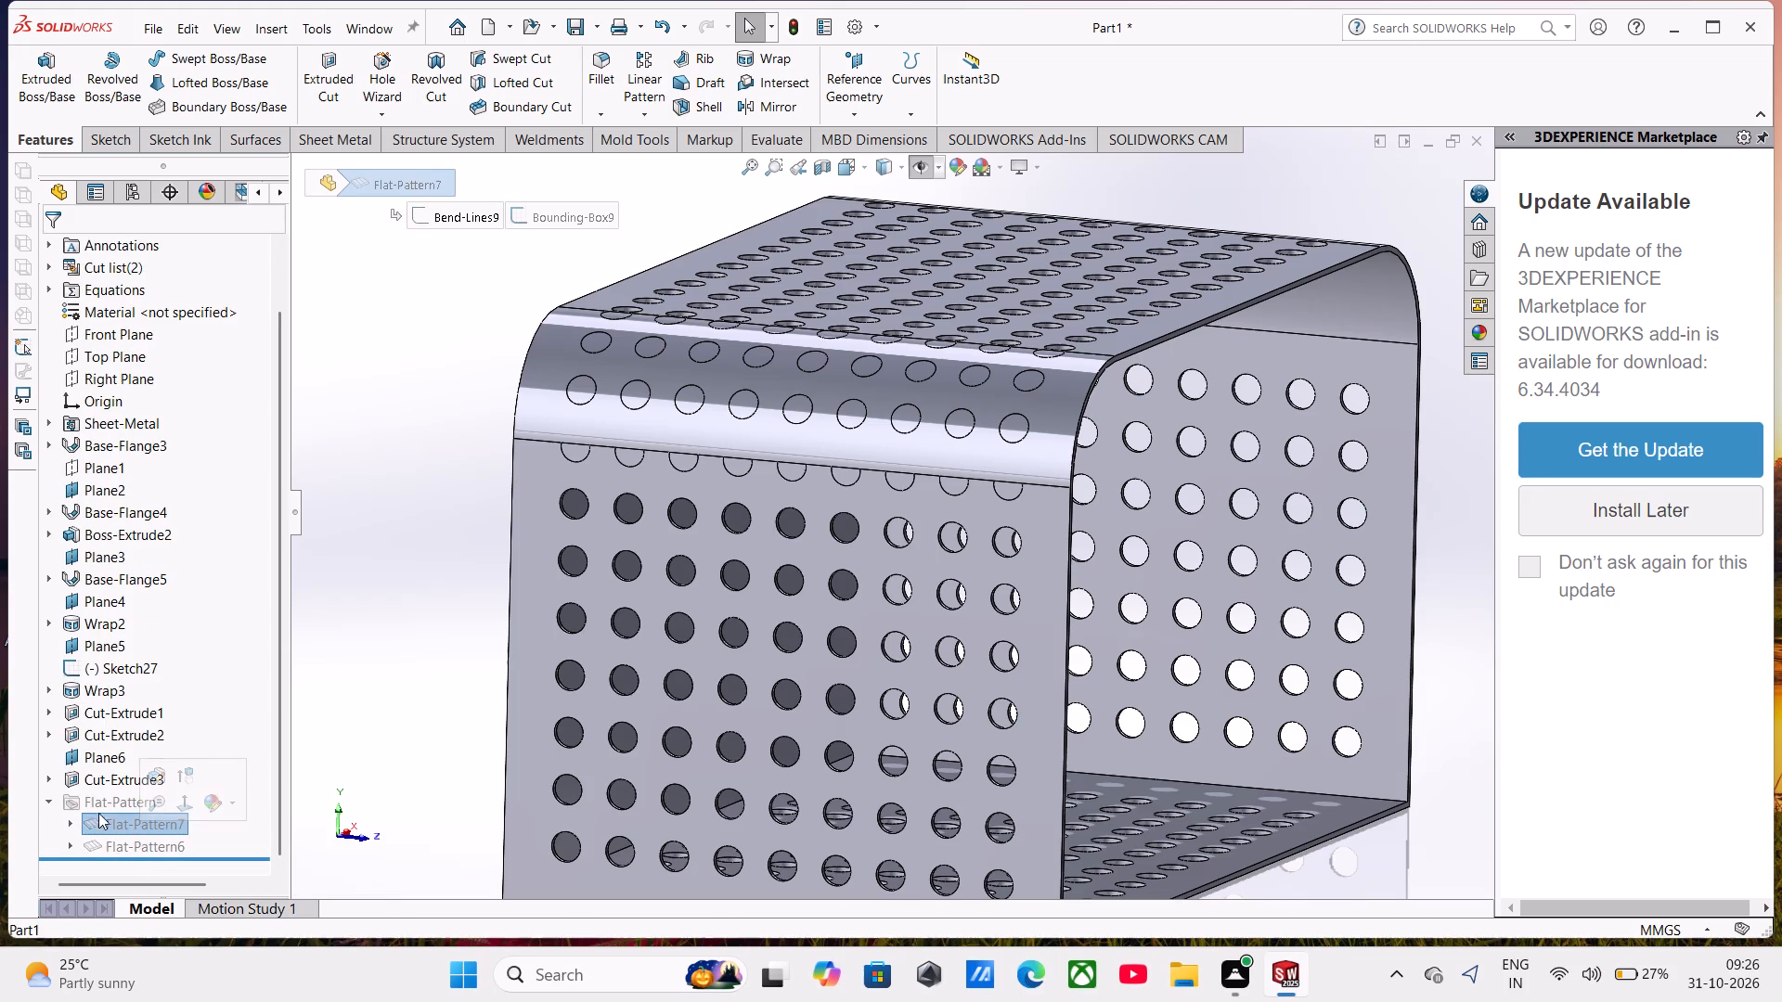
click(45, 804)
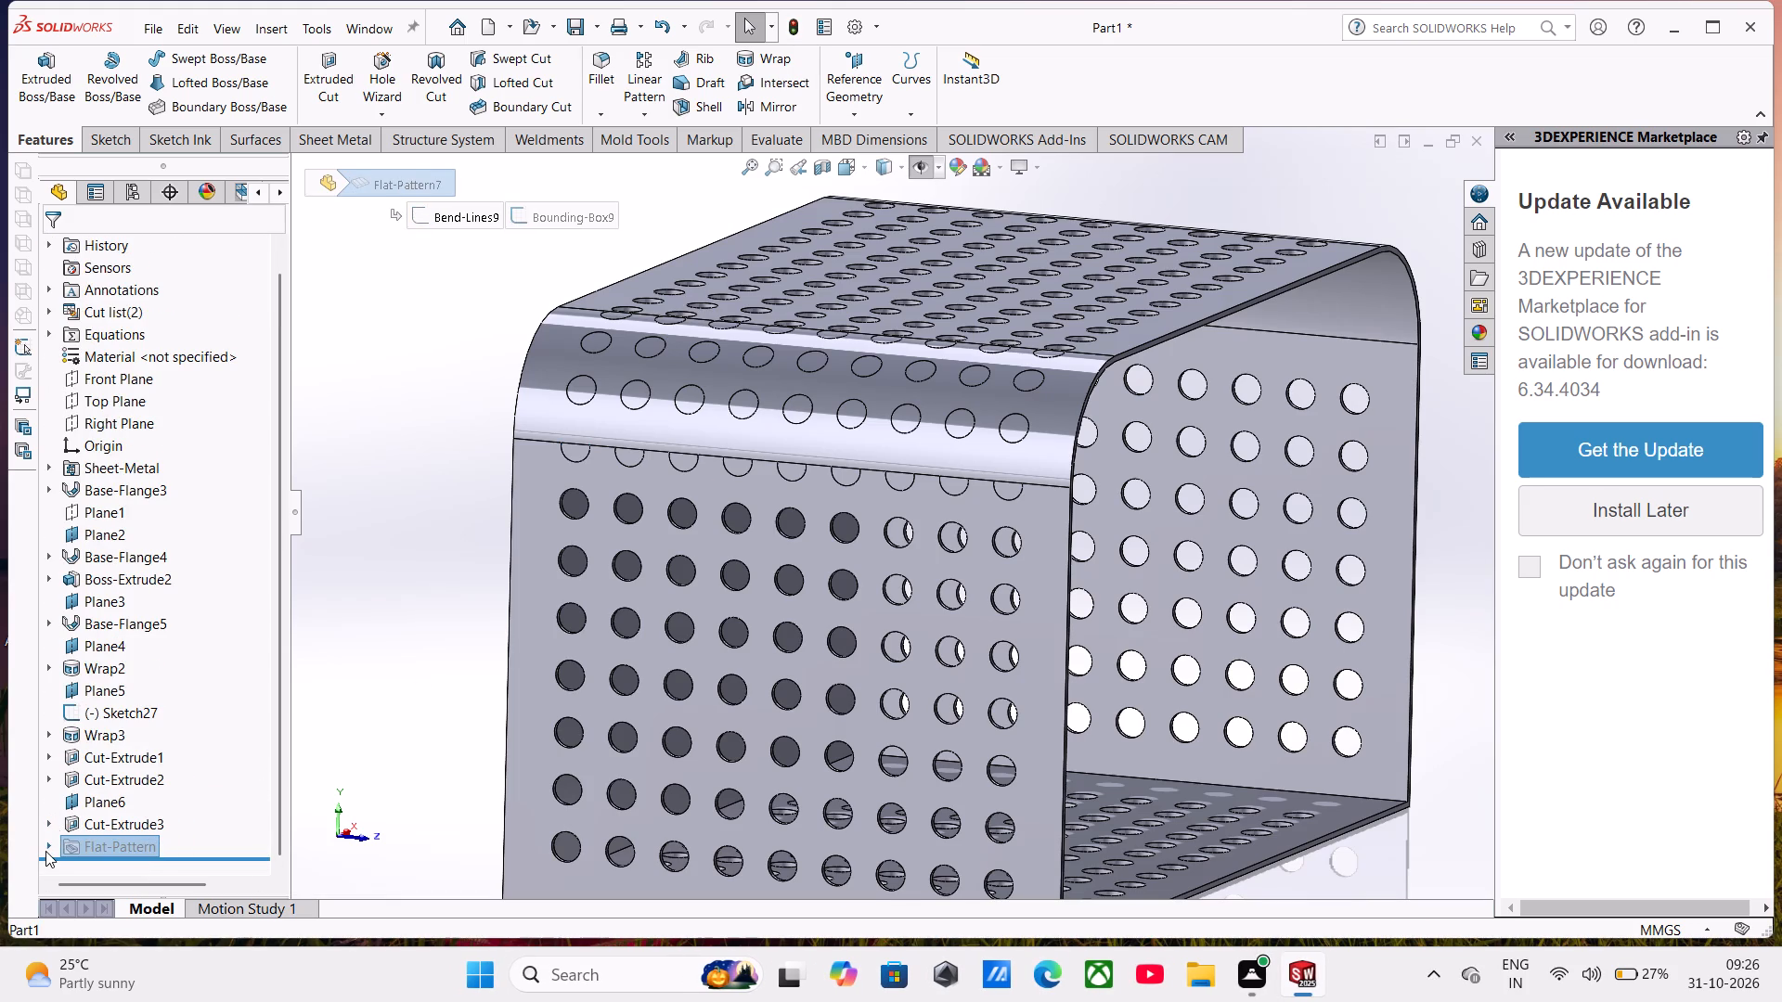
click(45, 851)
click(70, 824)
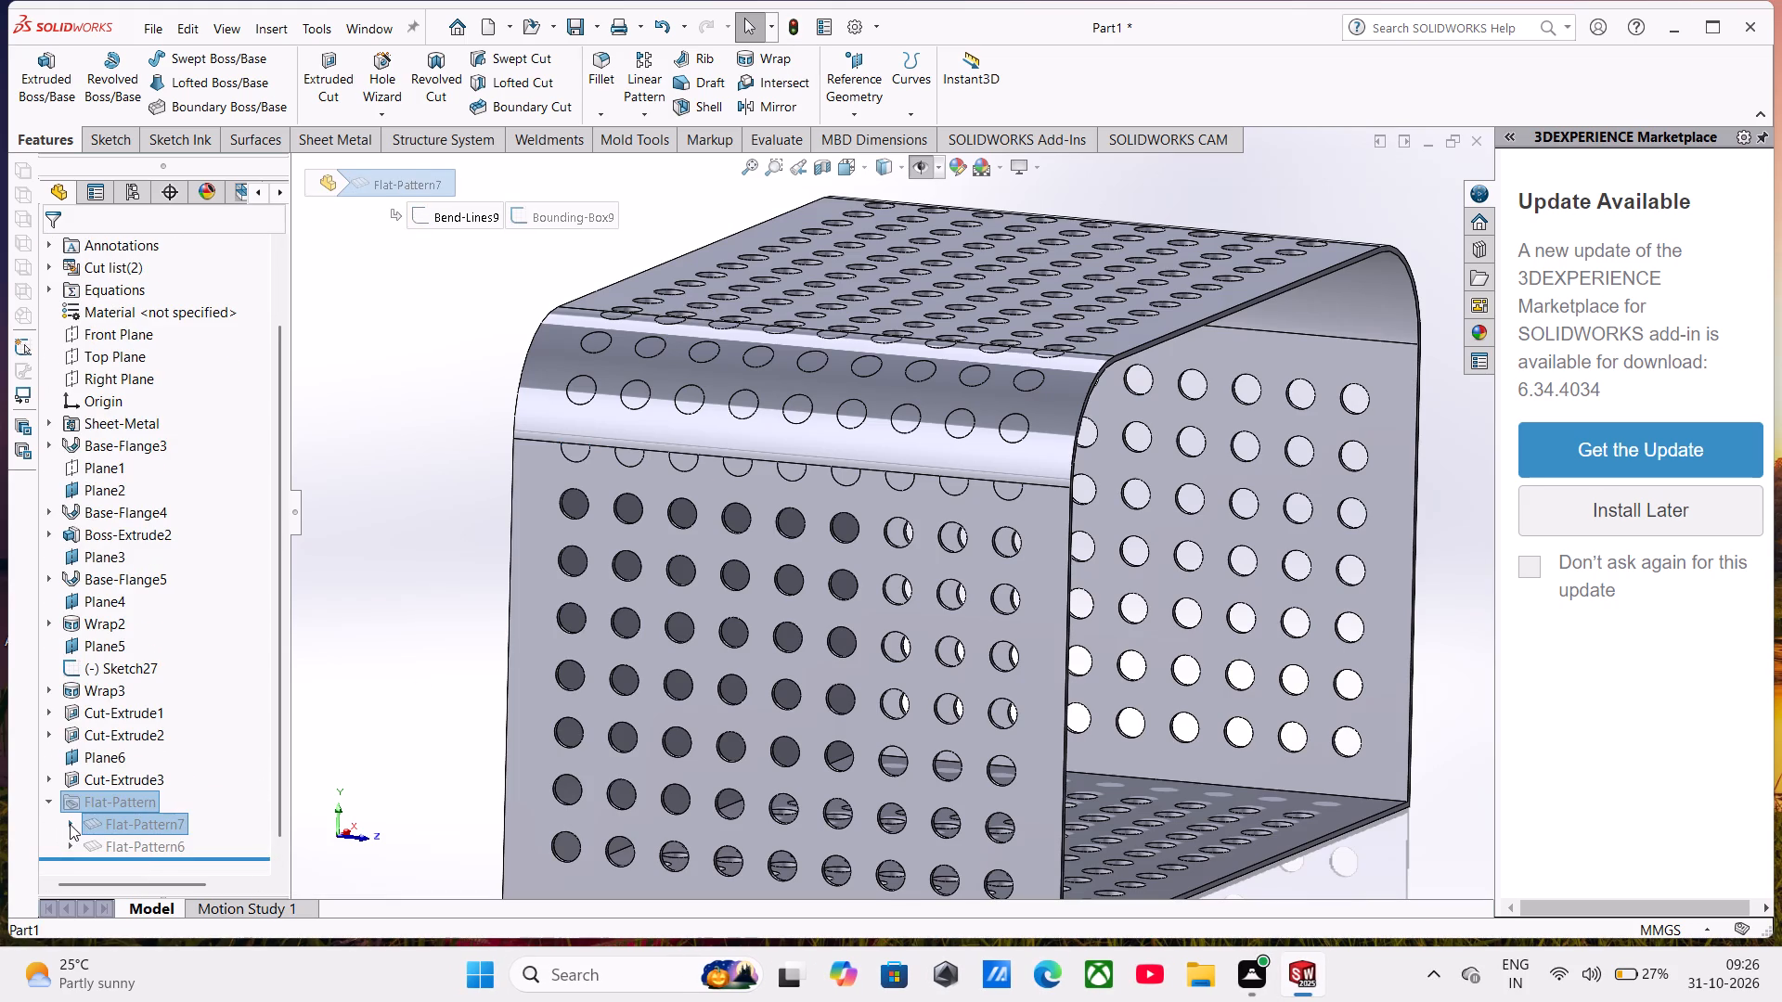
click(113, 819)
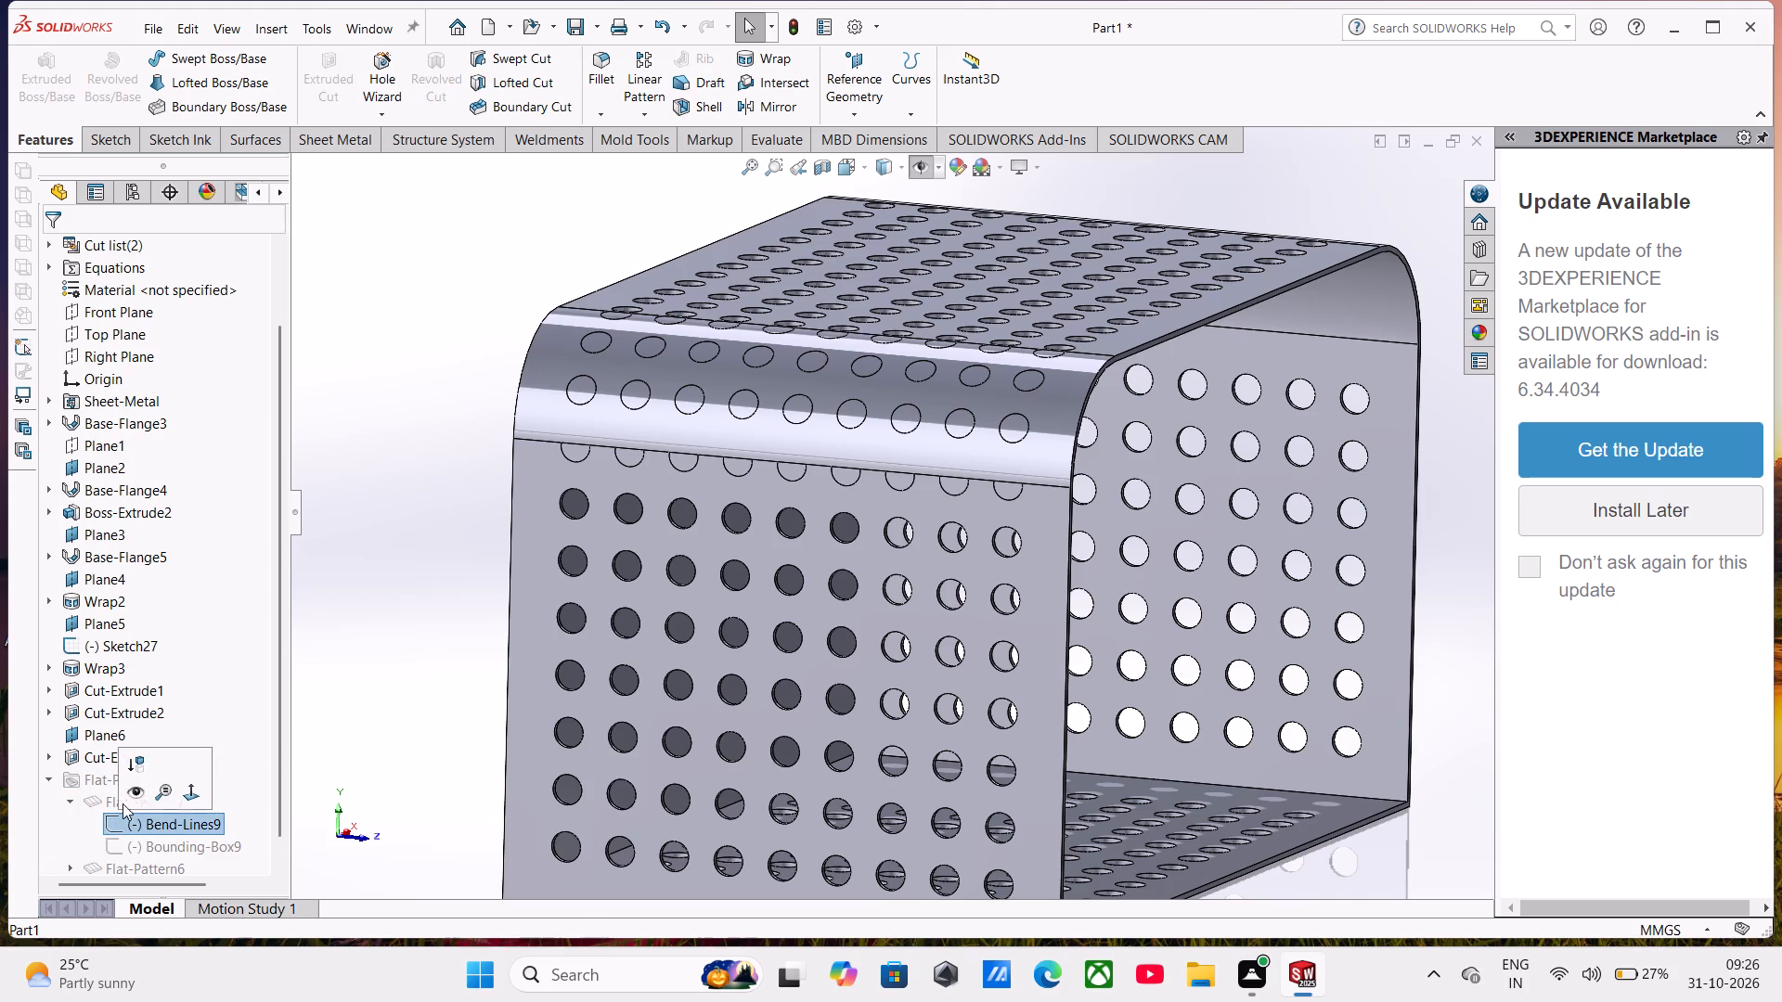
scroll(803, 467, up, 4)
middle_drag(803, 467, 774, 467)
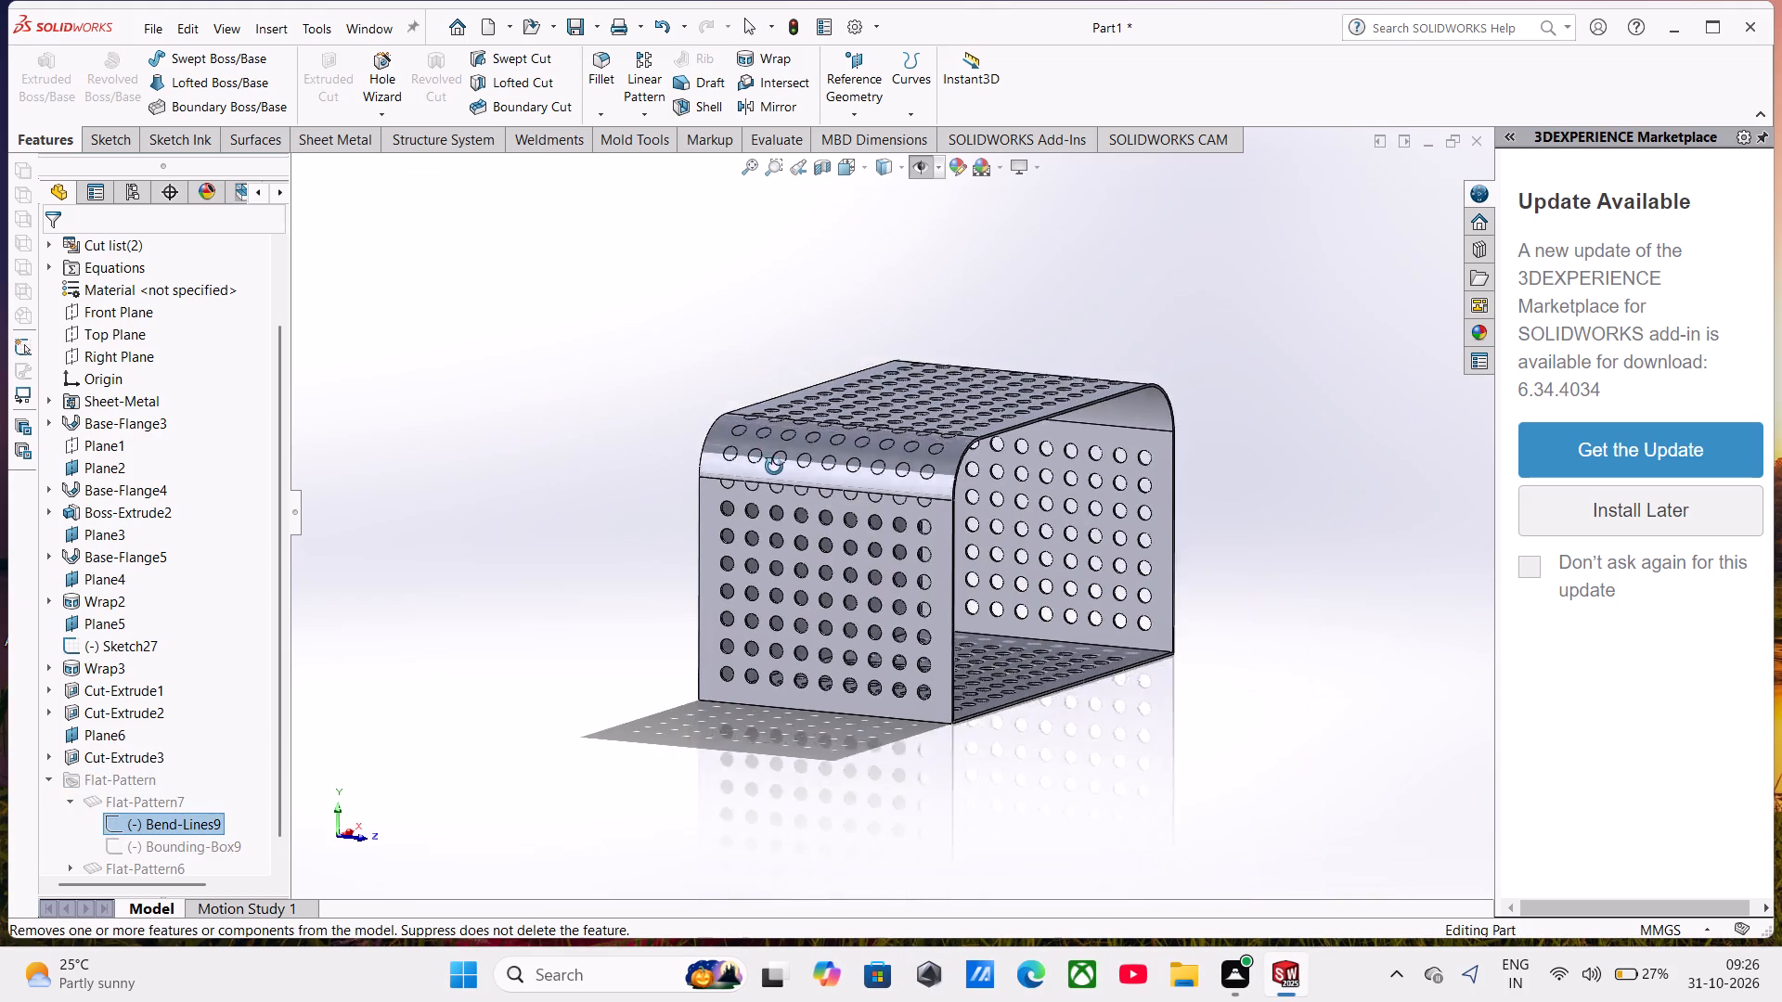
middle_drag(774, 467, 727, 443)
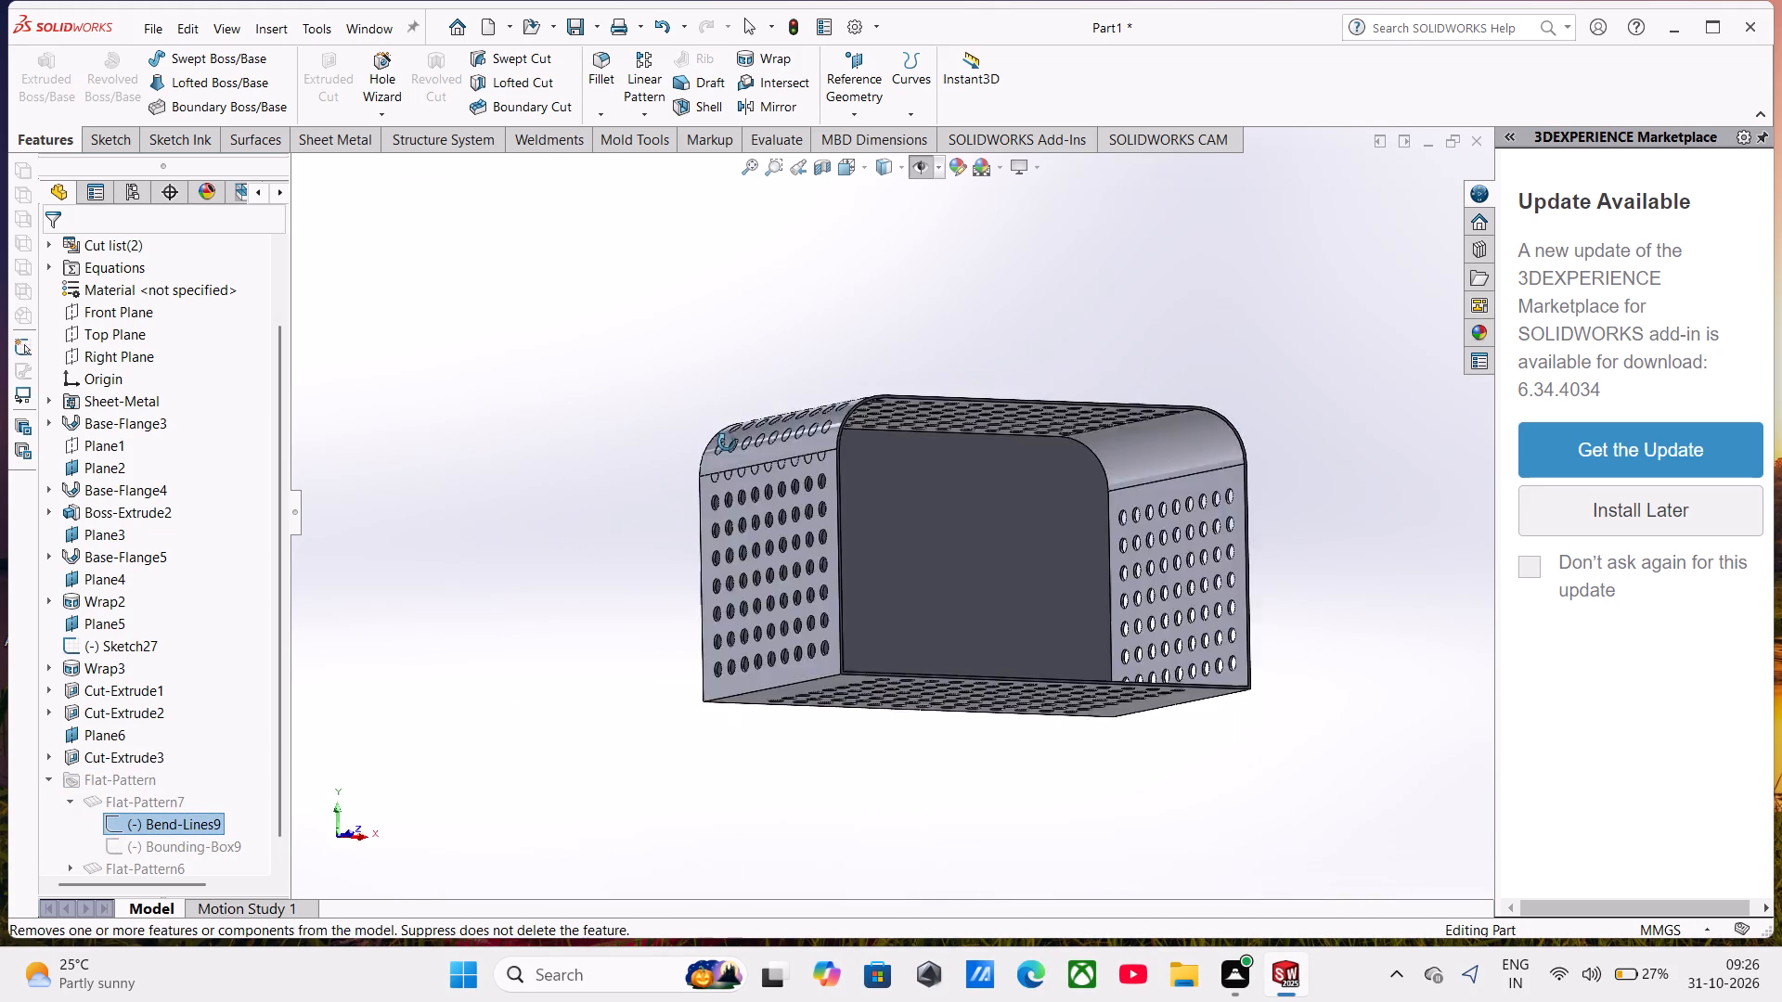
middle_drag(727, 443, 562, 604)
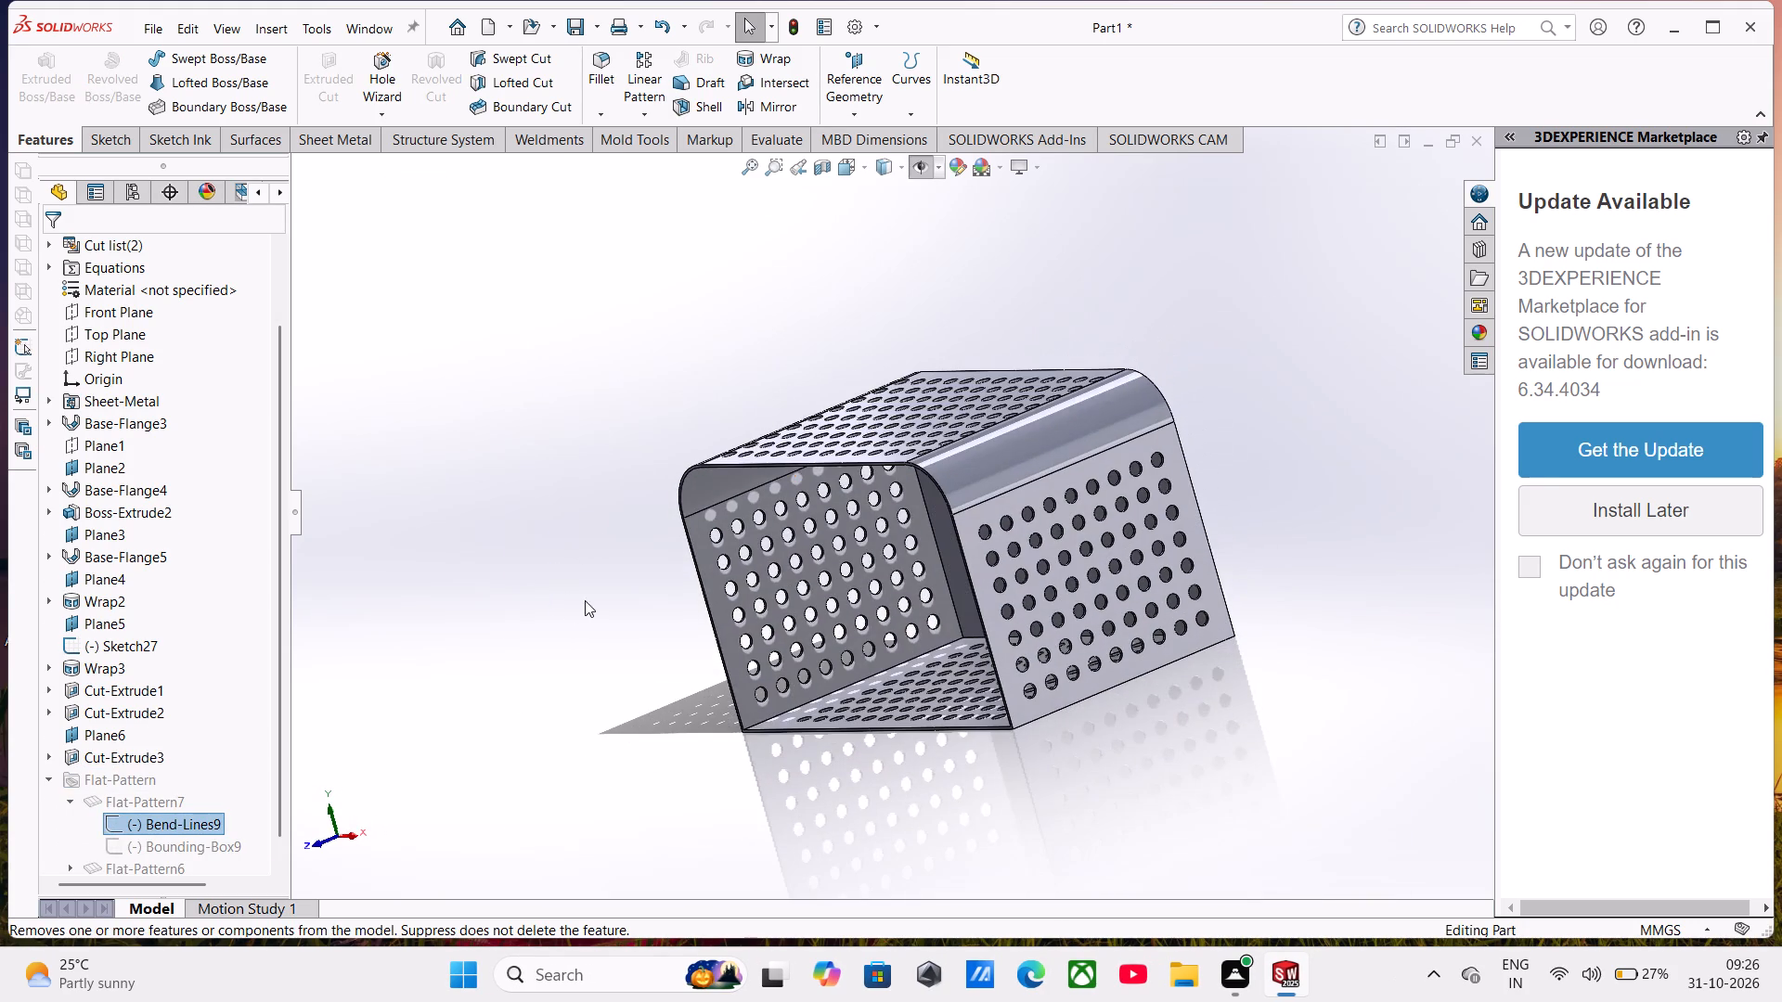
scroll(1034, 462, down, 3)
middle_drag(1034, 463, 1086, 439)
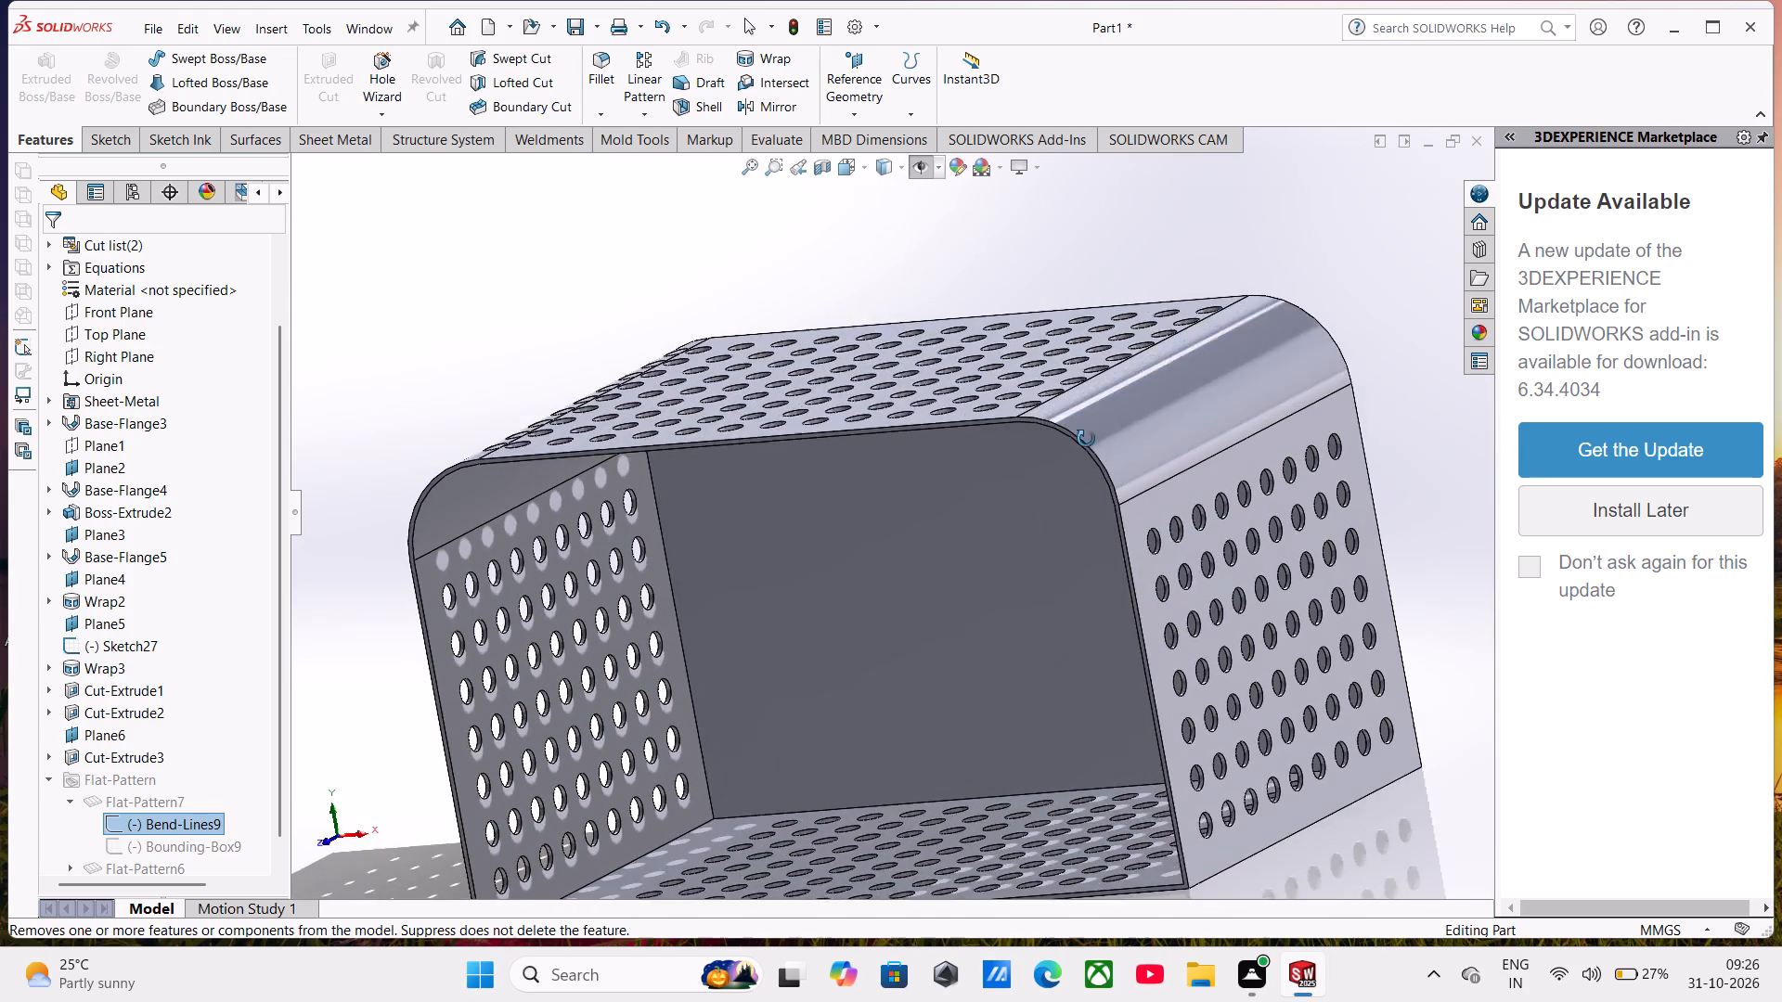
middle_drag(1086, 439, 1063, 436)
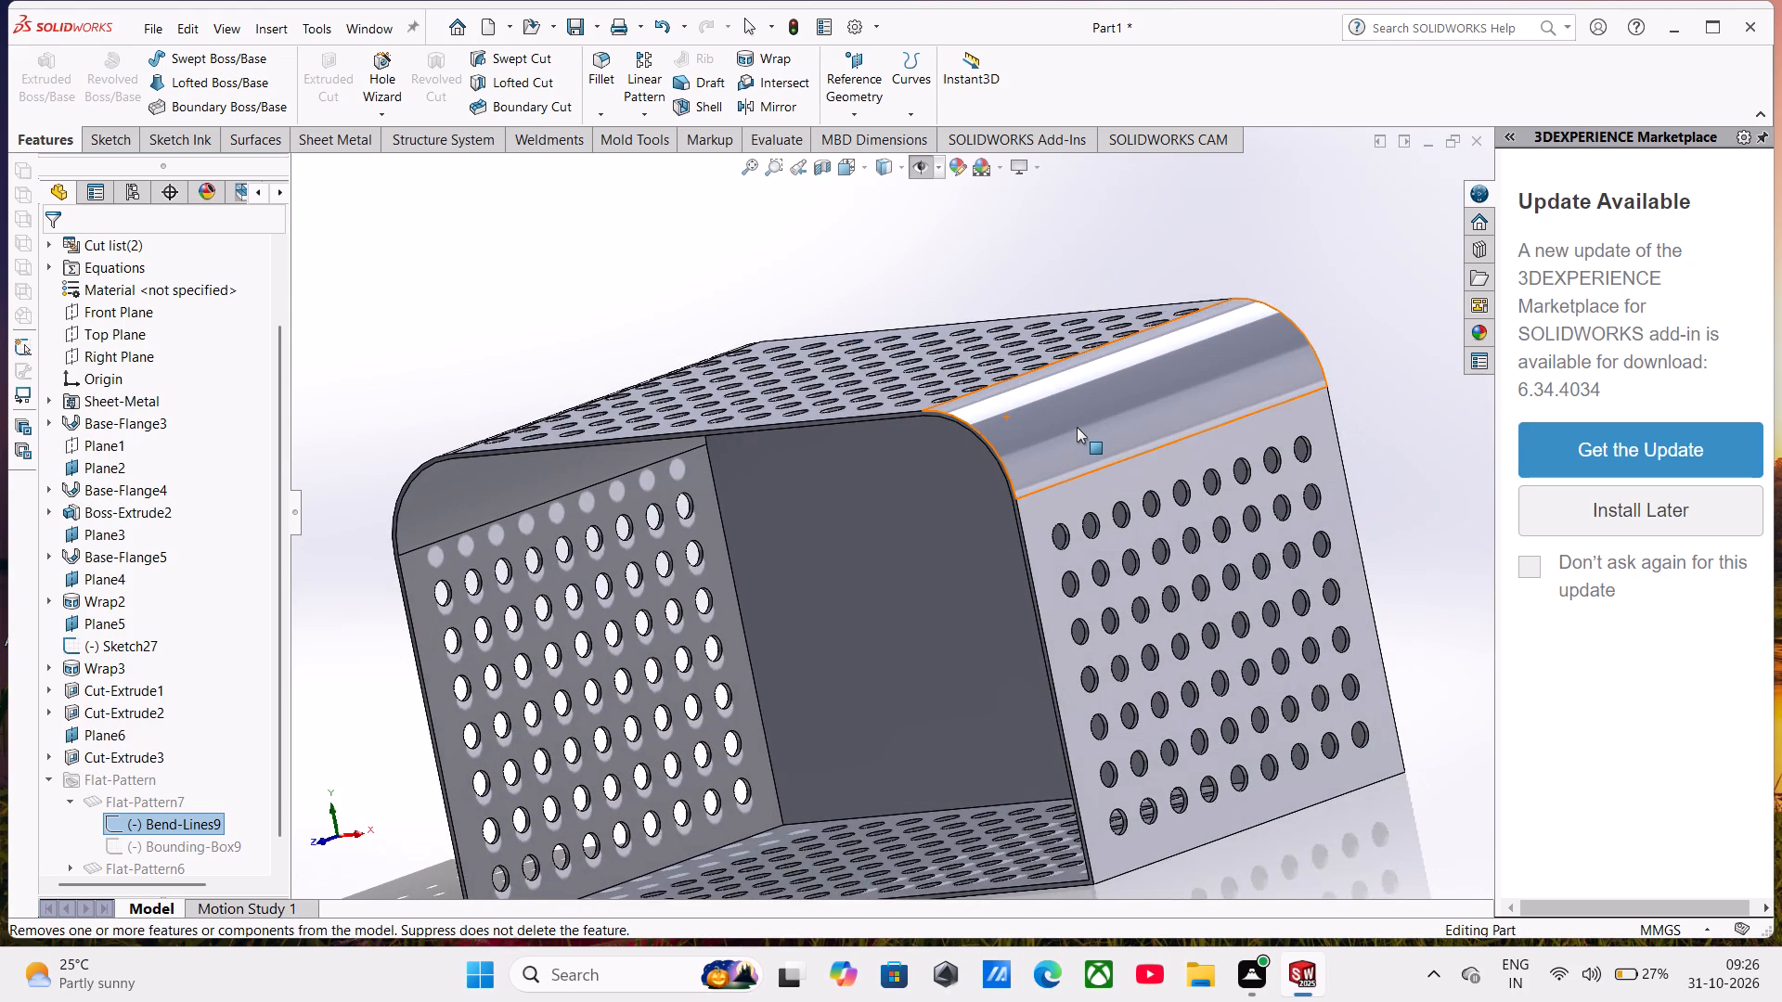
middle_drag(1083, 423, 1343, 384)
scroll(1083, 423, up, 1)
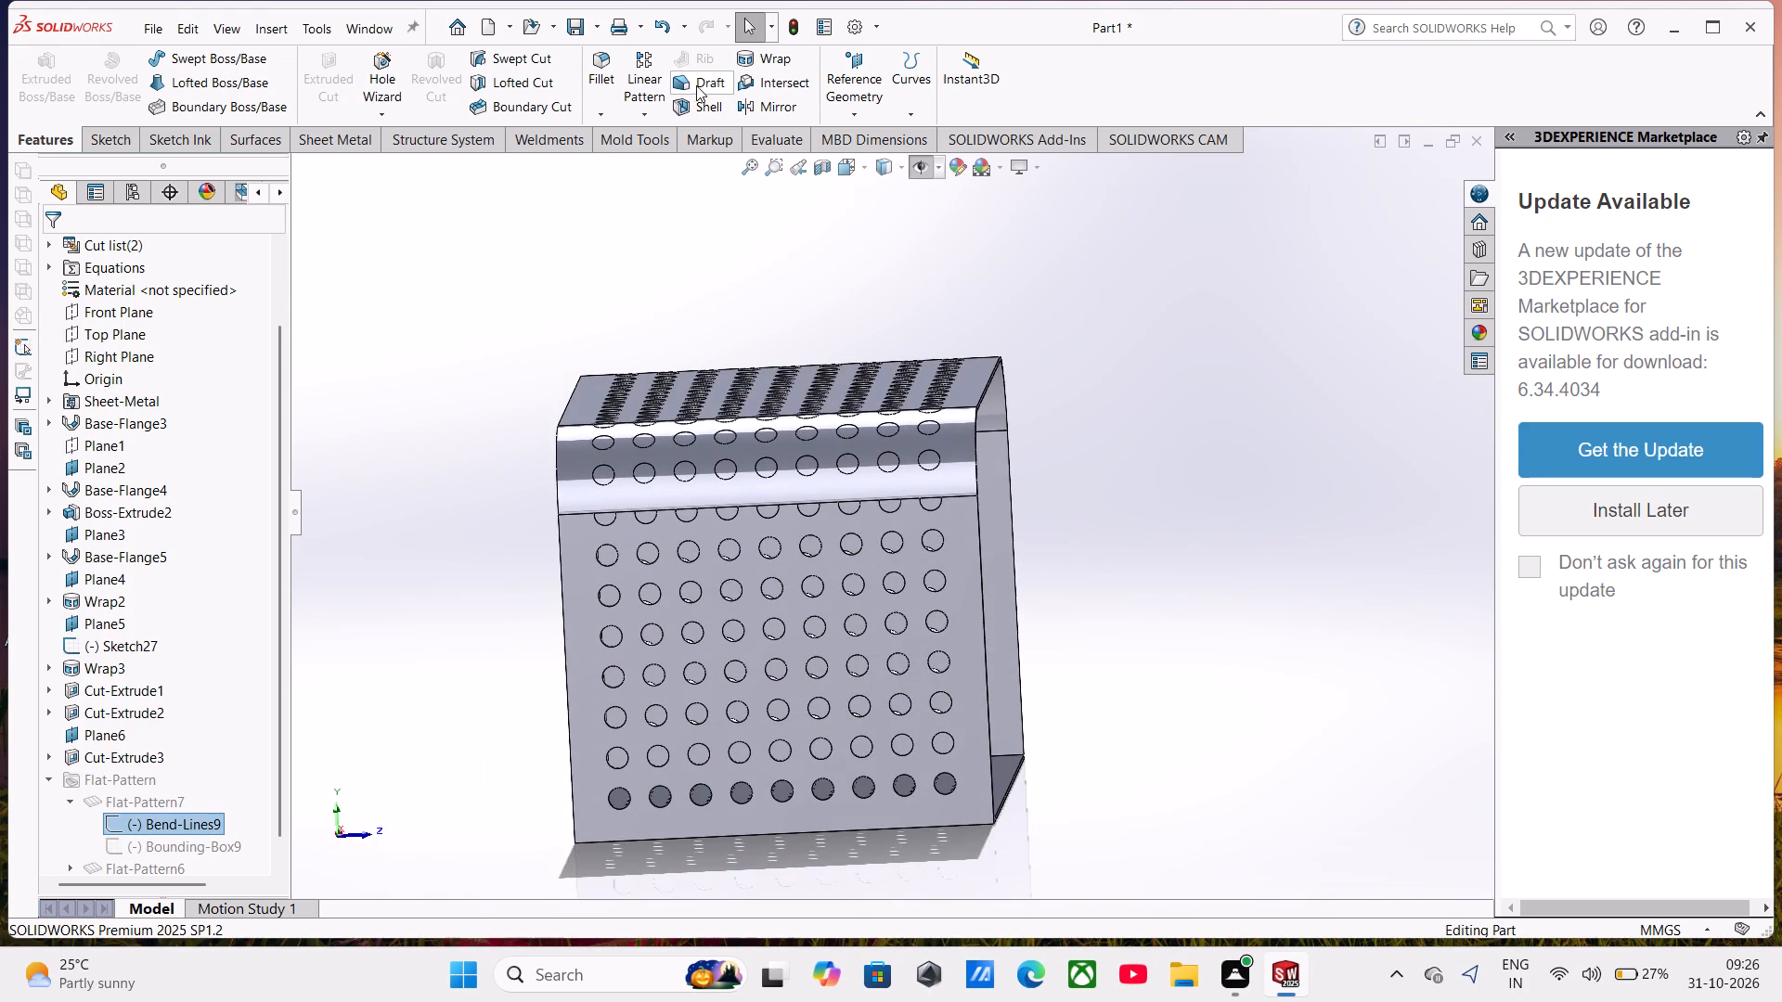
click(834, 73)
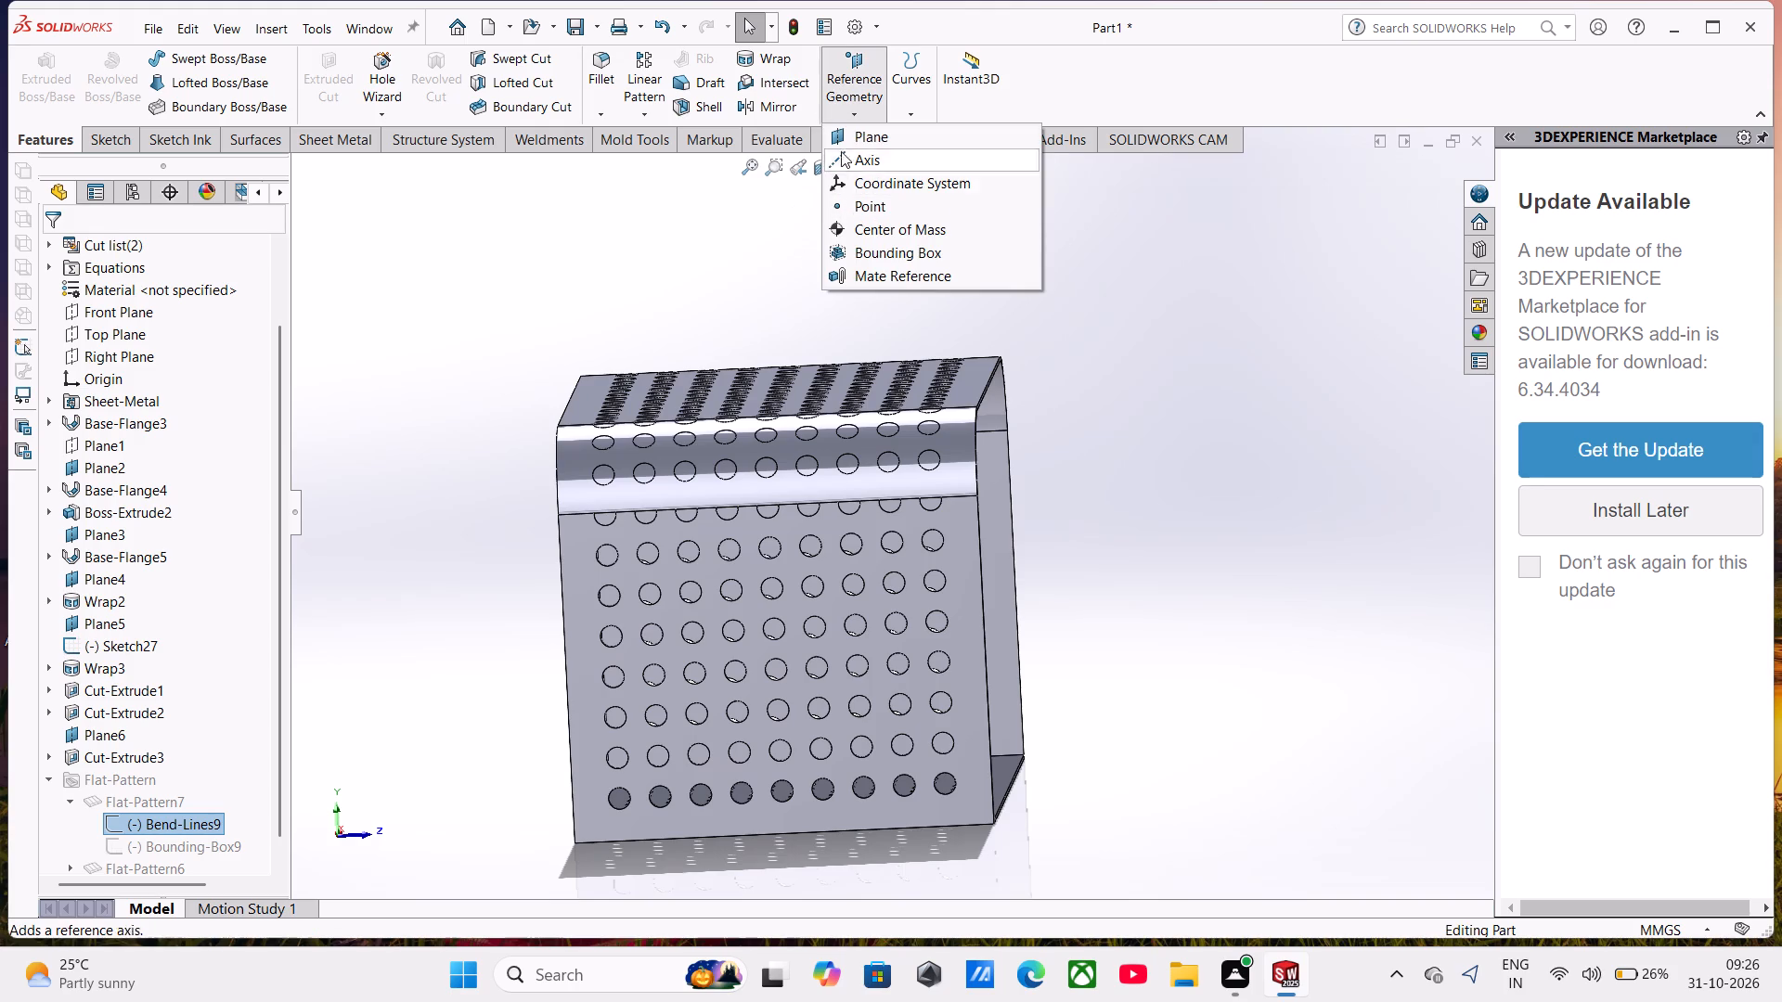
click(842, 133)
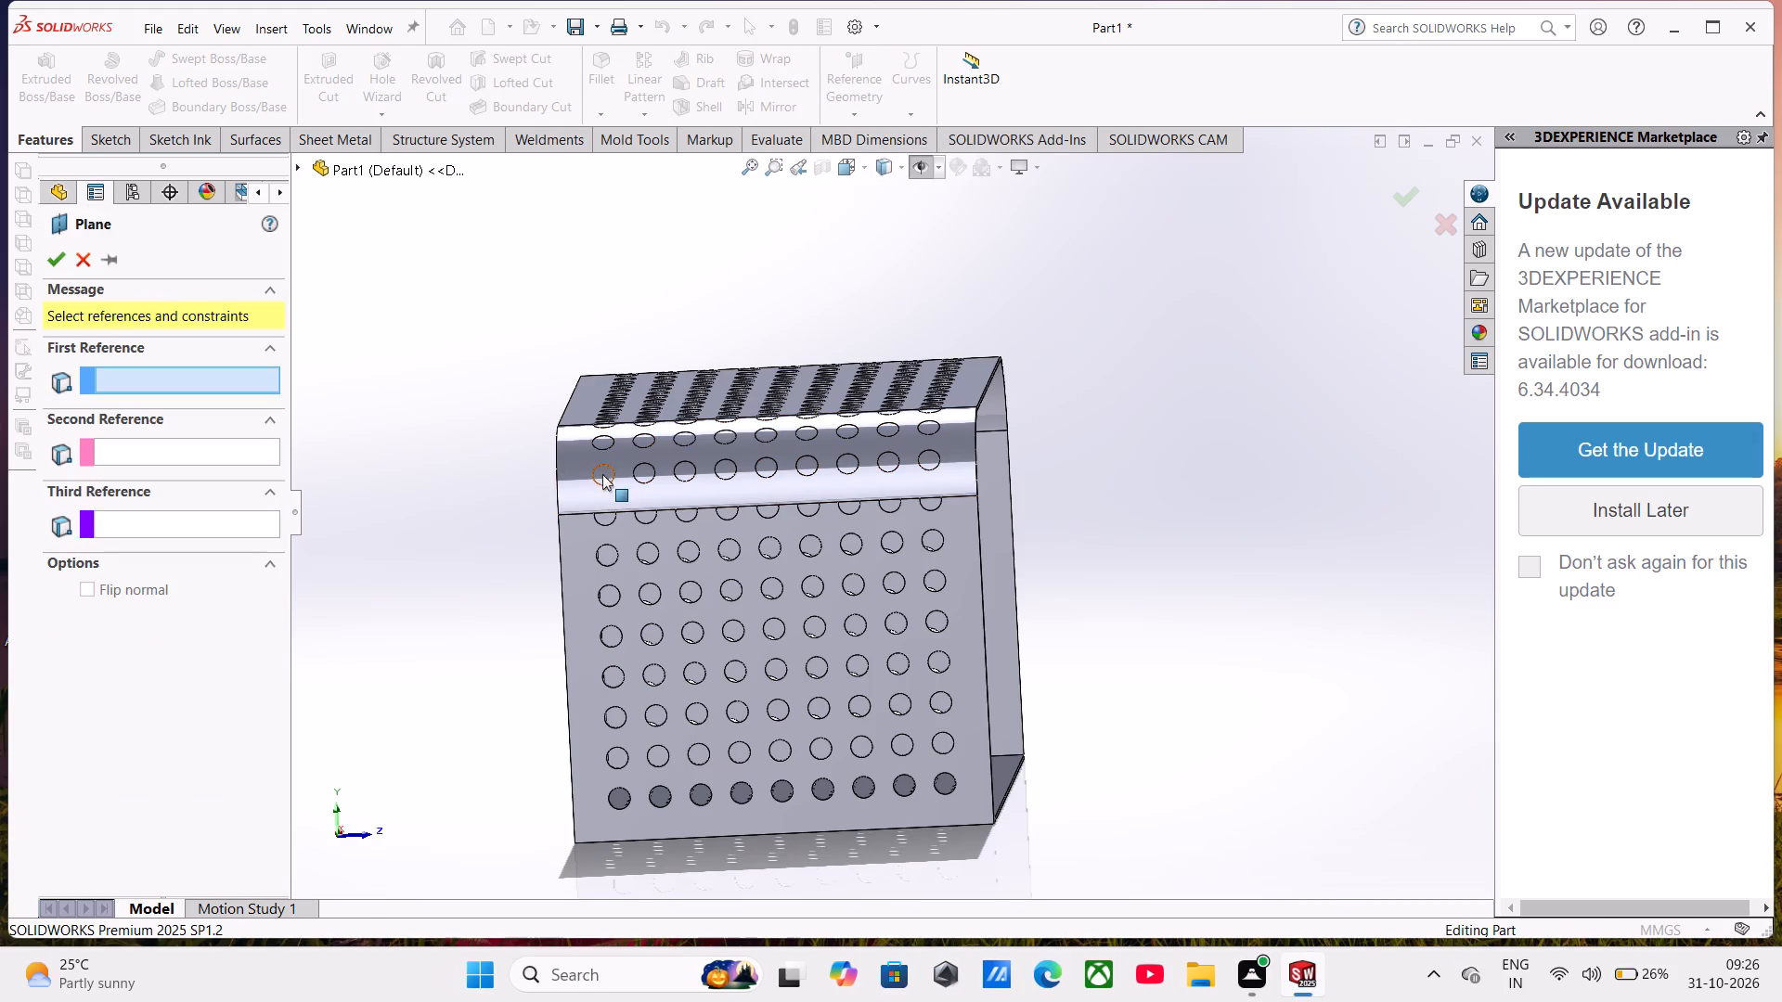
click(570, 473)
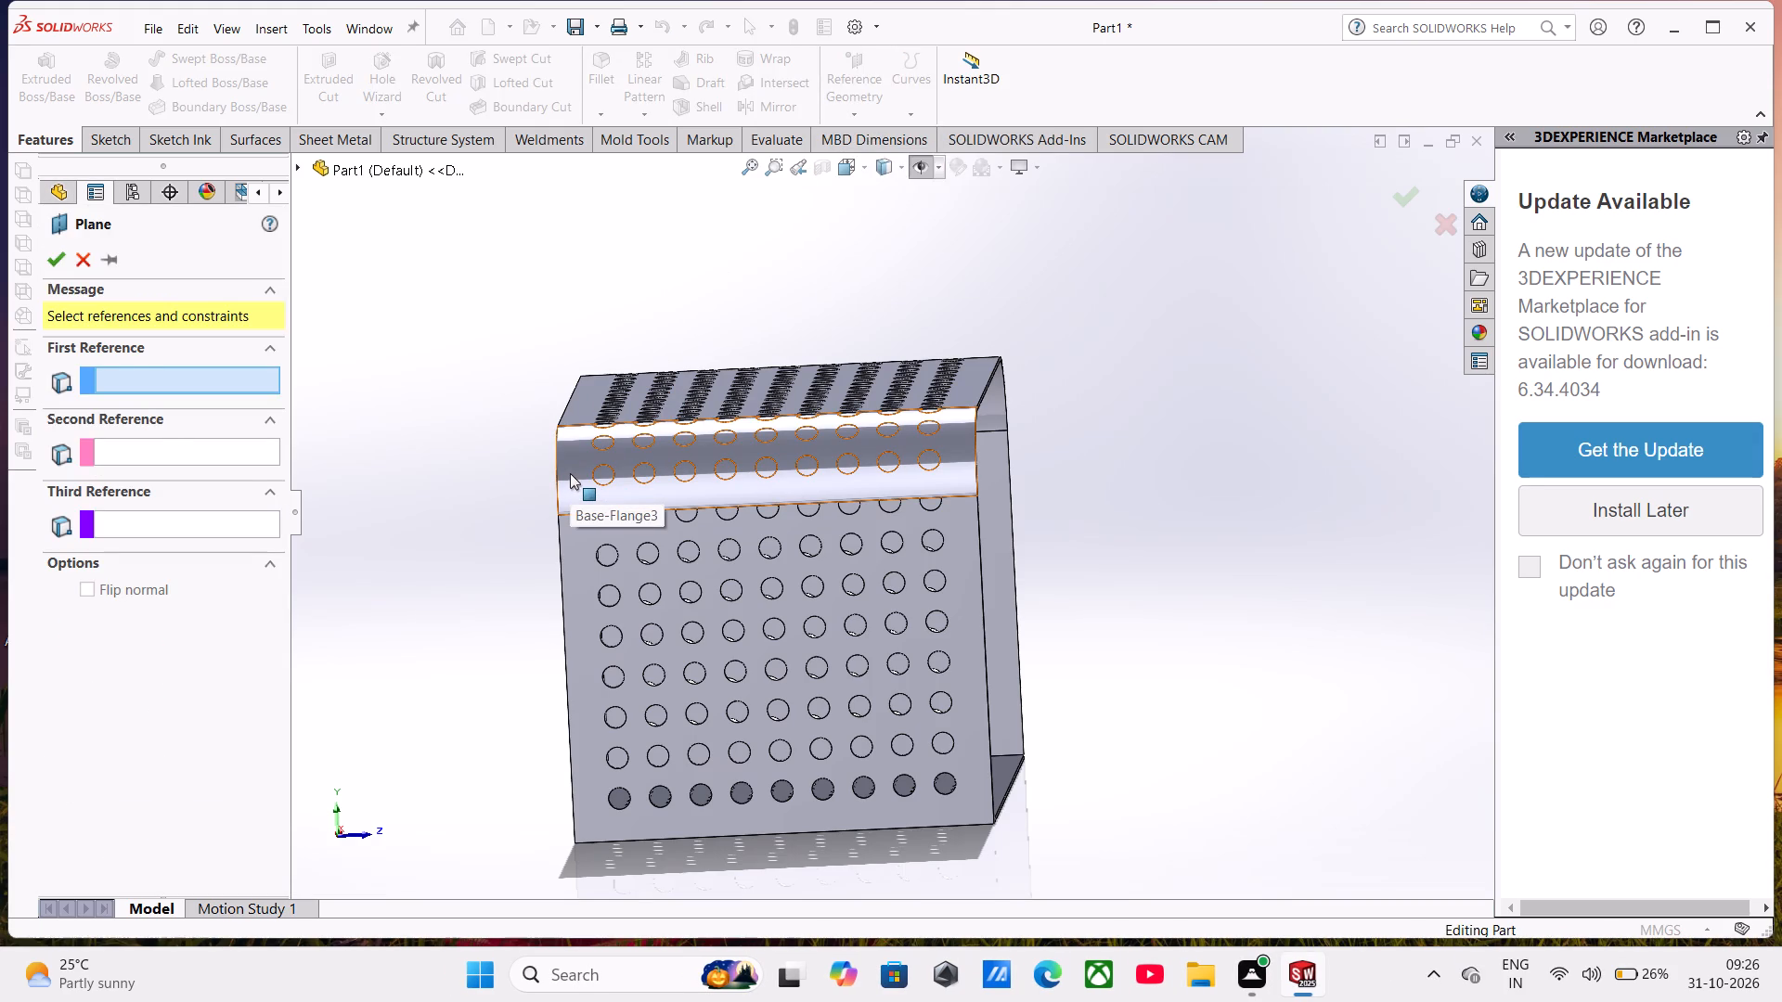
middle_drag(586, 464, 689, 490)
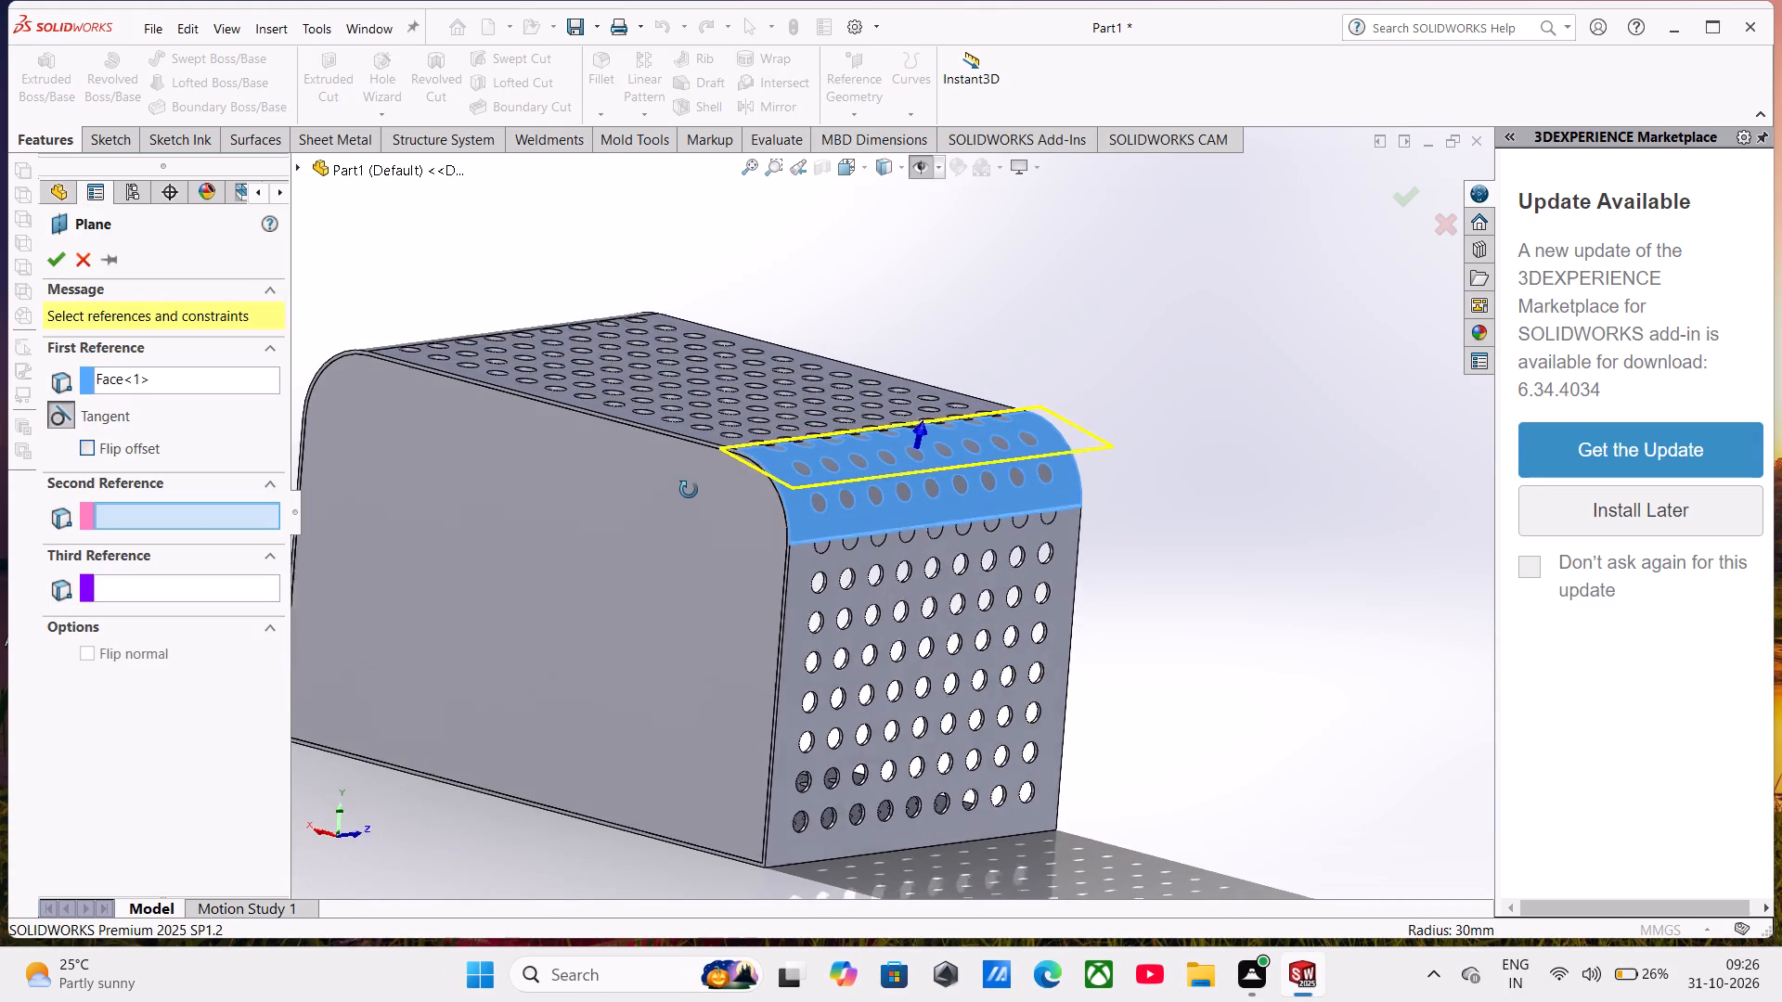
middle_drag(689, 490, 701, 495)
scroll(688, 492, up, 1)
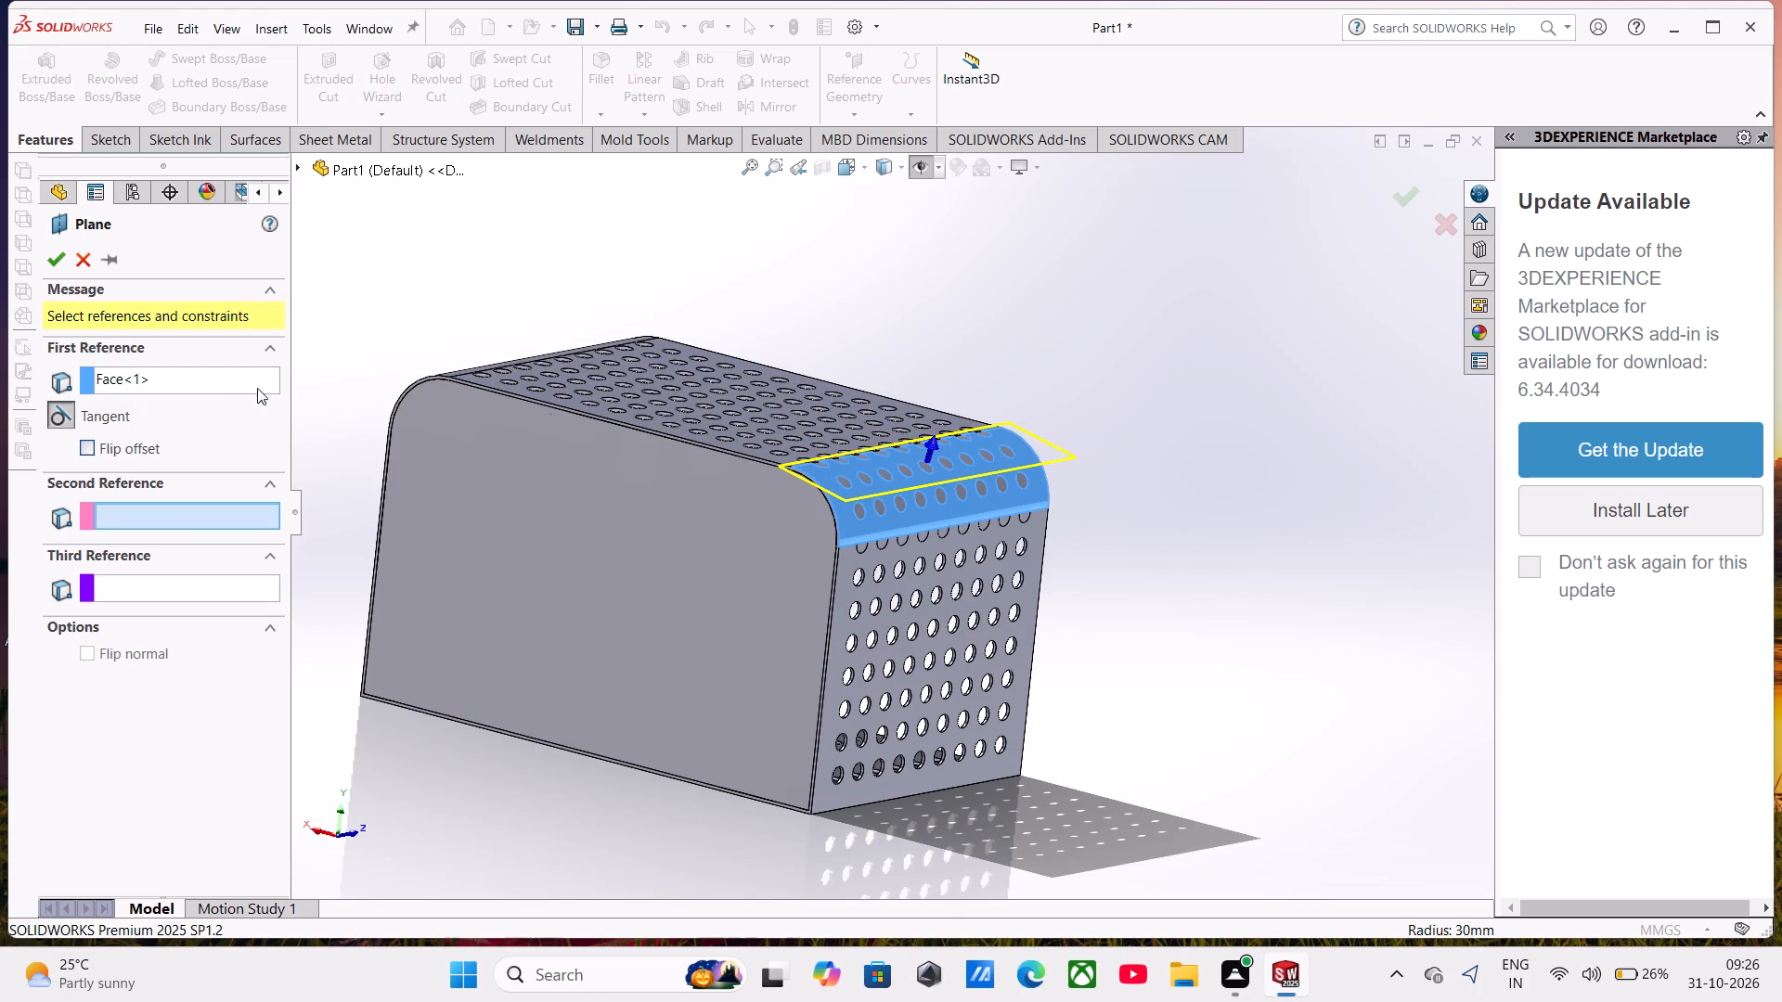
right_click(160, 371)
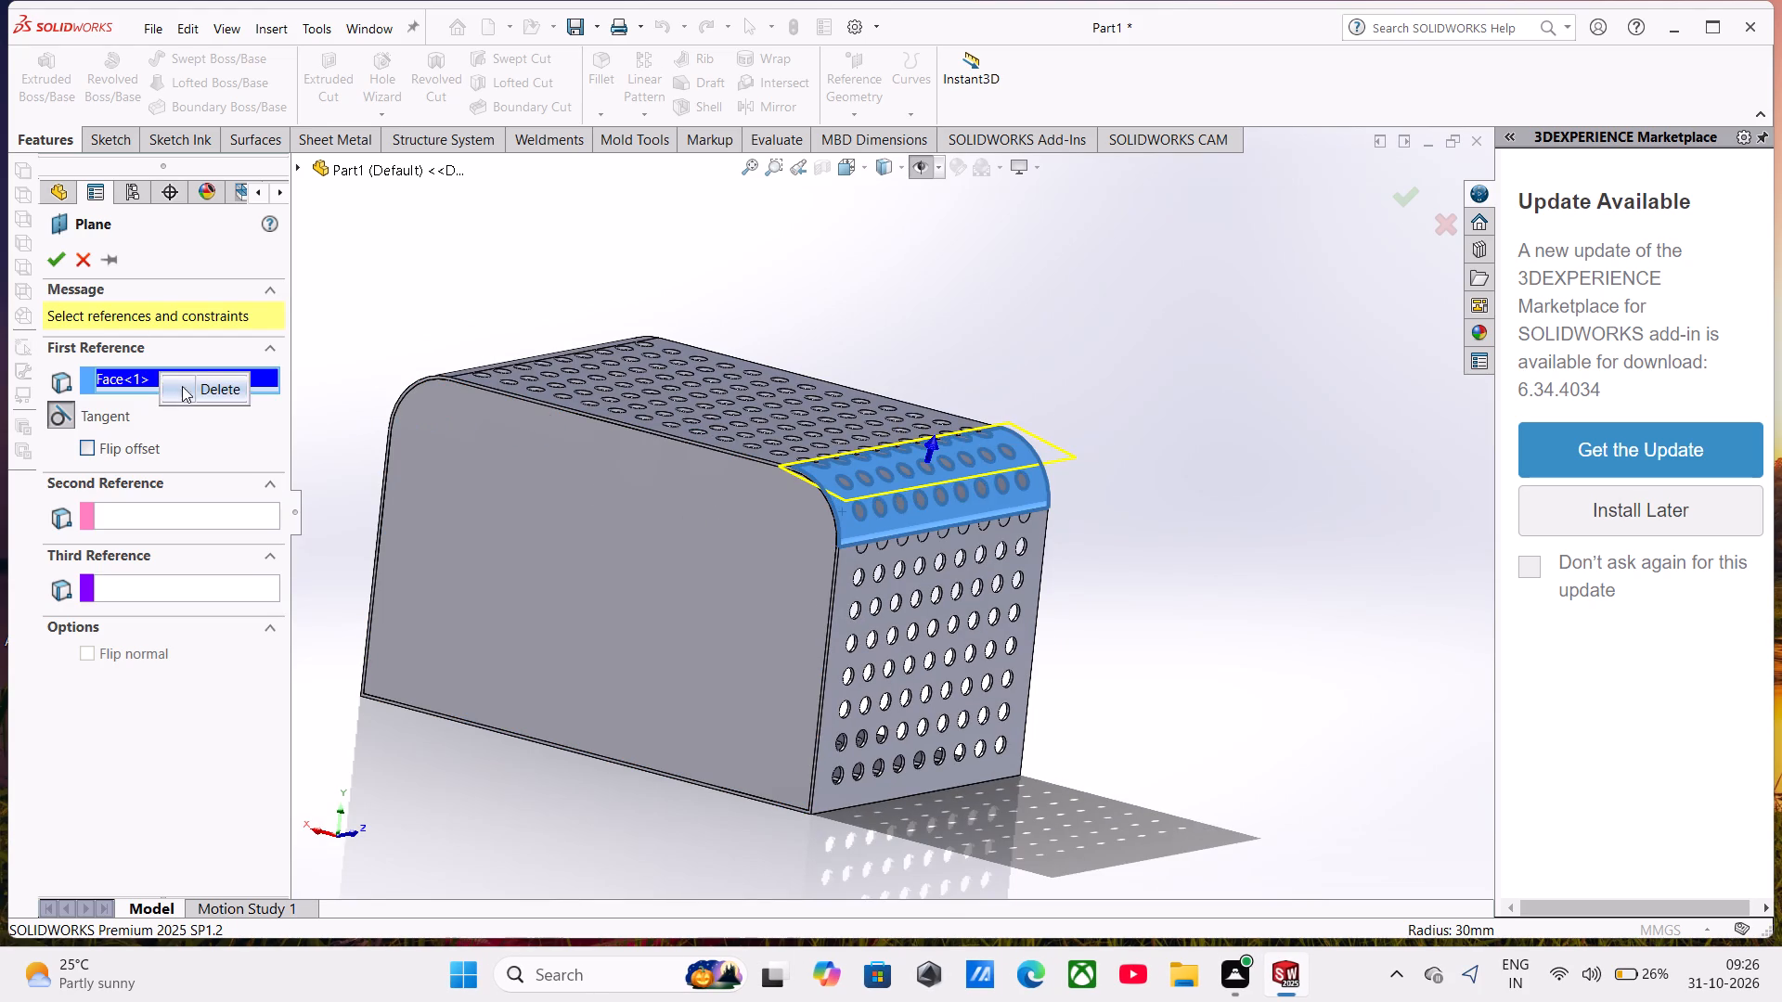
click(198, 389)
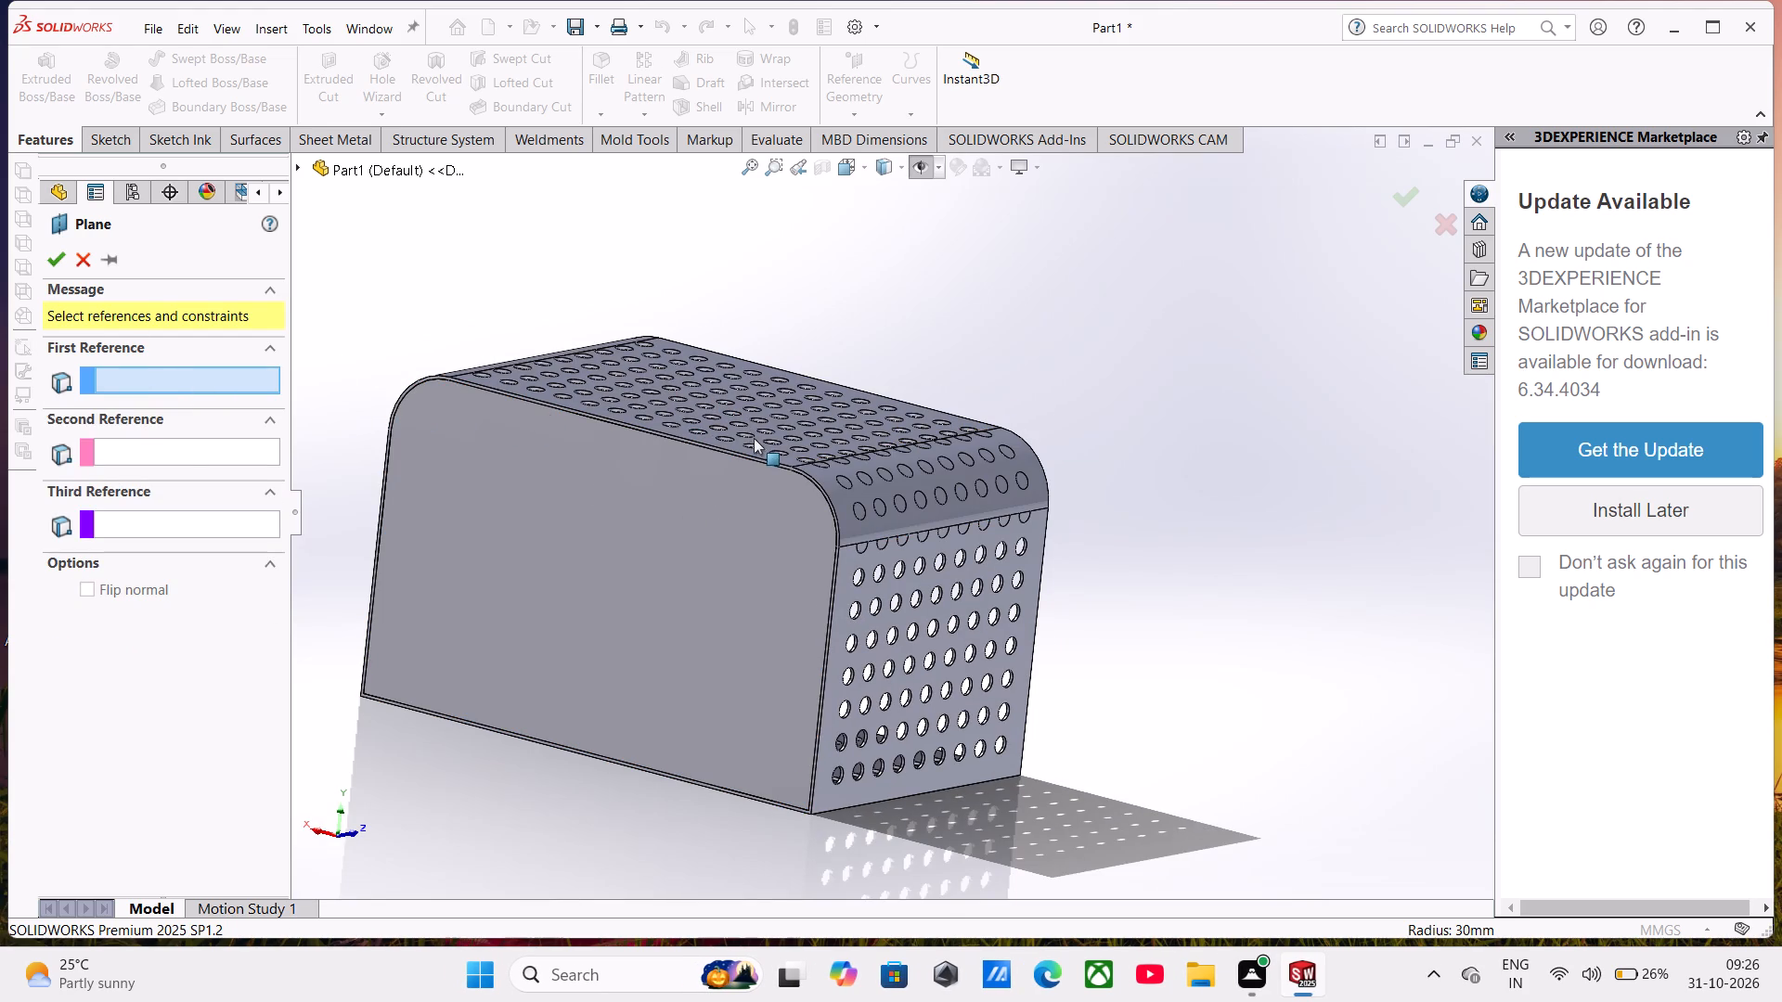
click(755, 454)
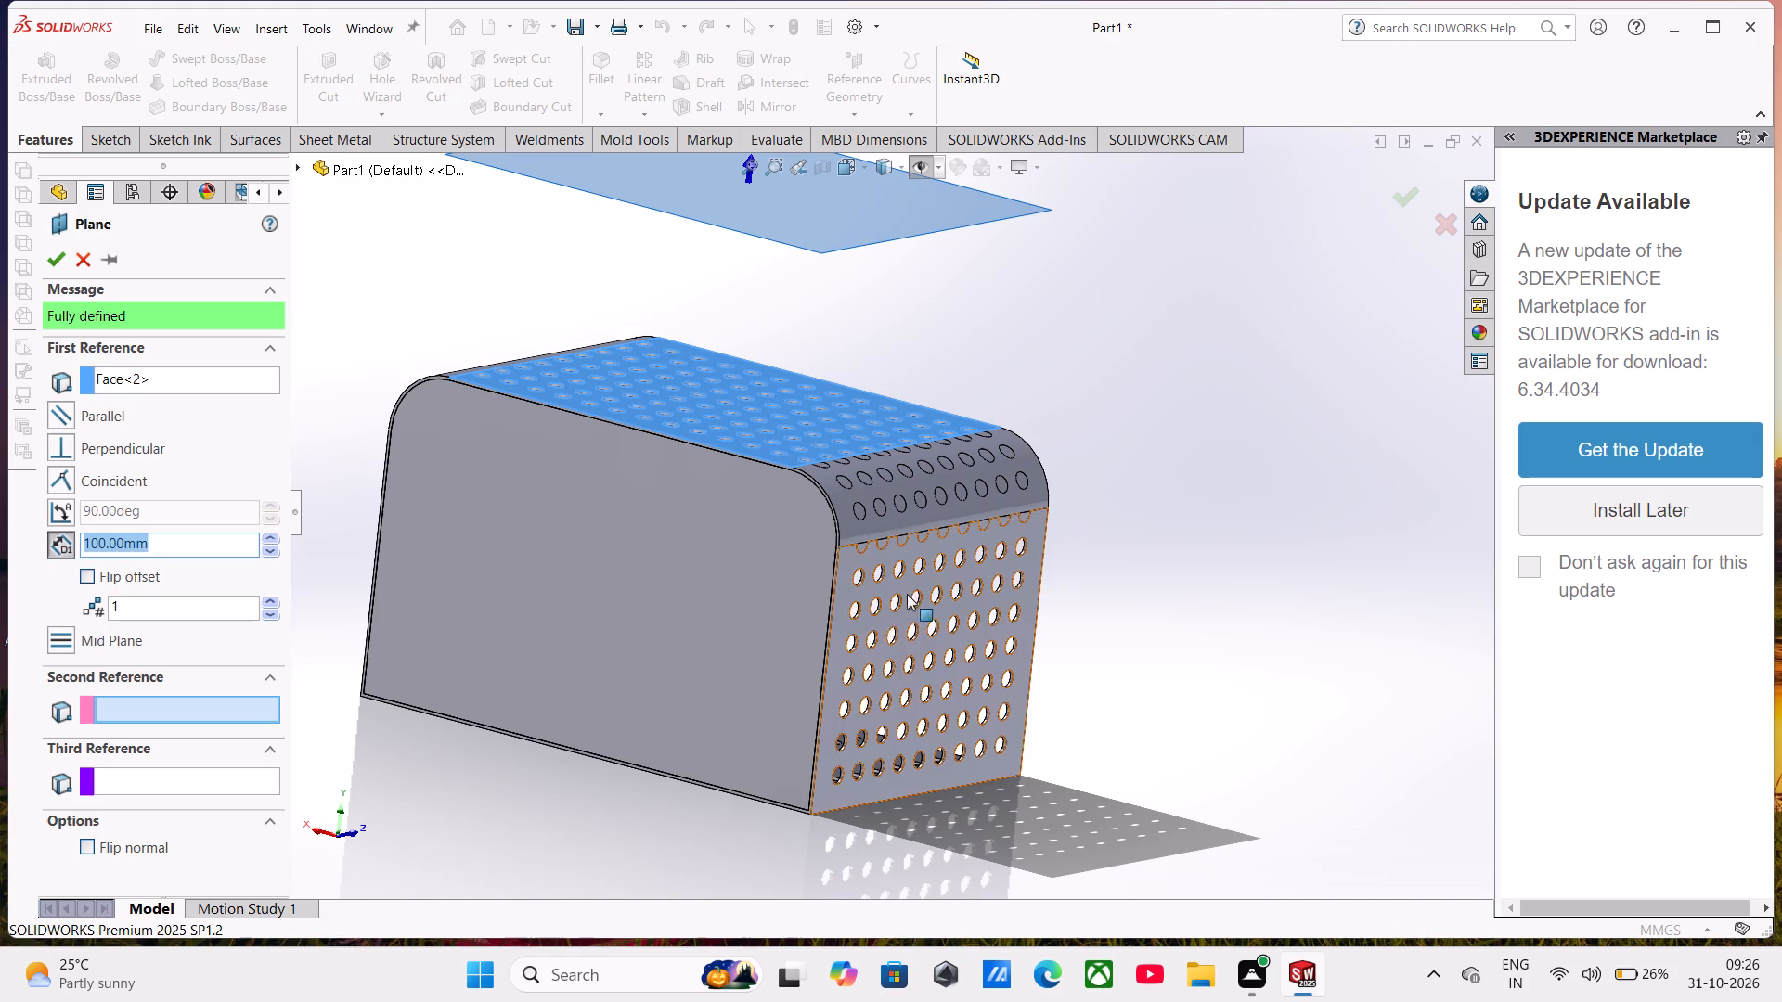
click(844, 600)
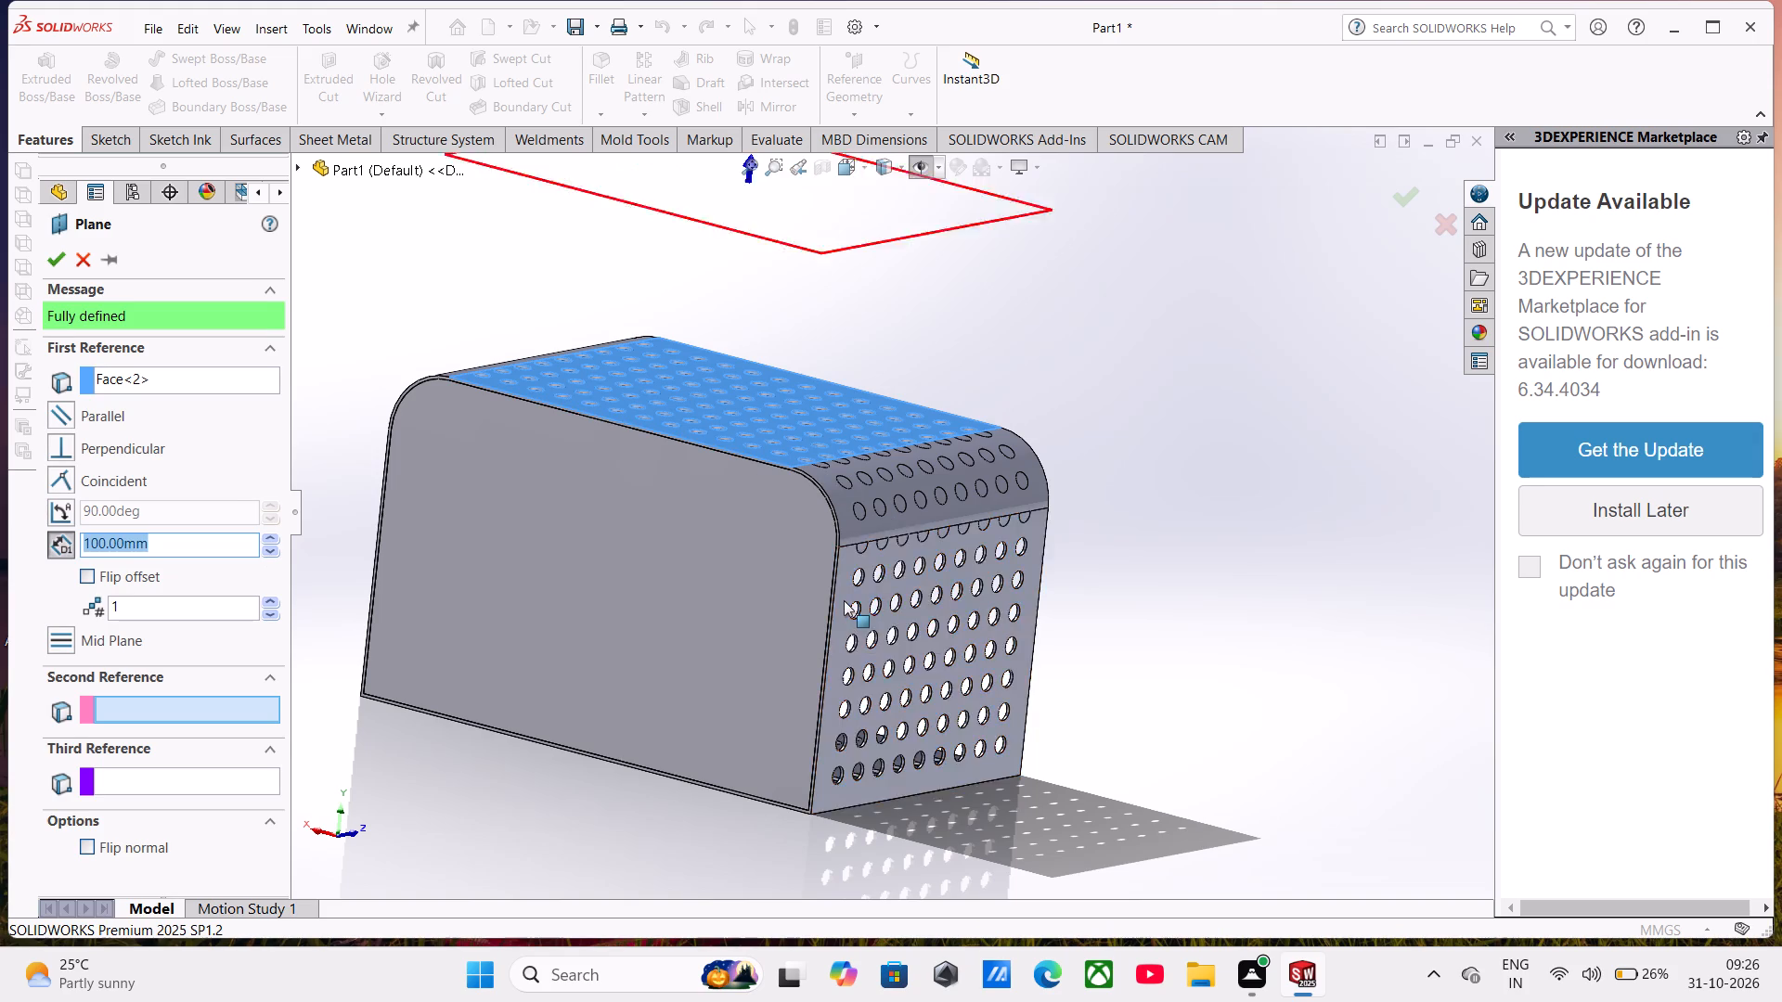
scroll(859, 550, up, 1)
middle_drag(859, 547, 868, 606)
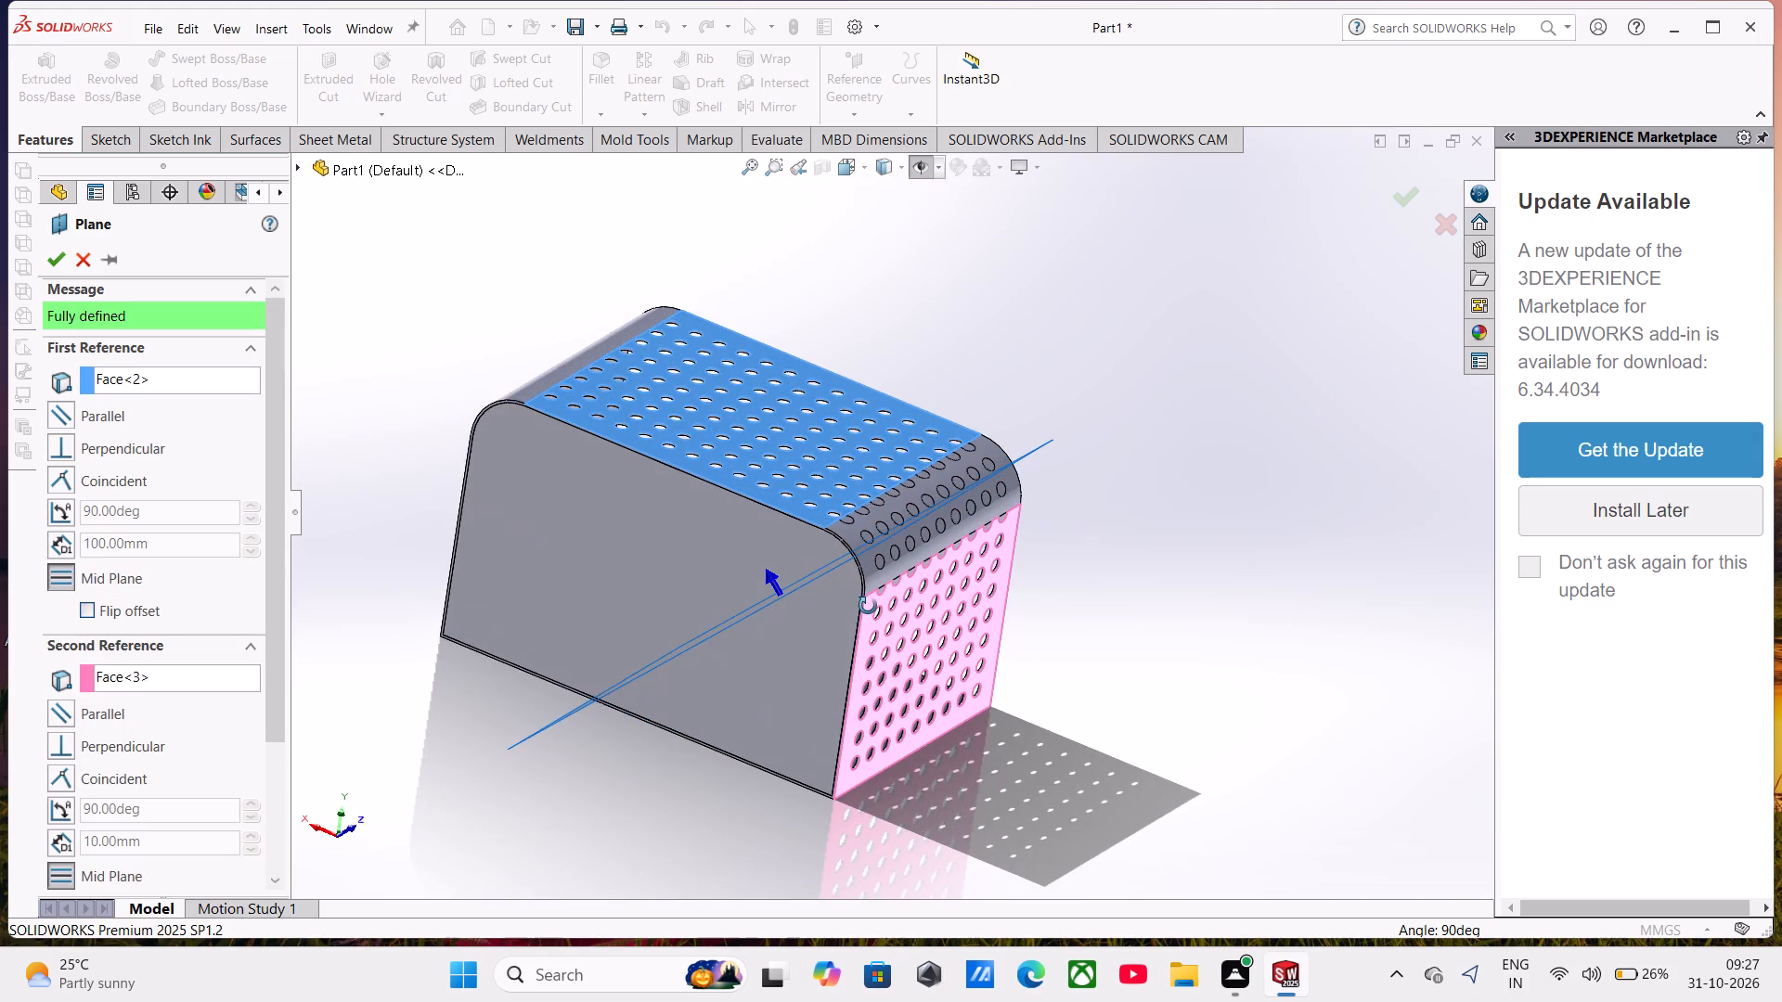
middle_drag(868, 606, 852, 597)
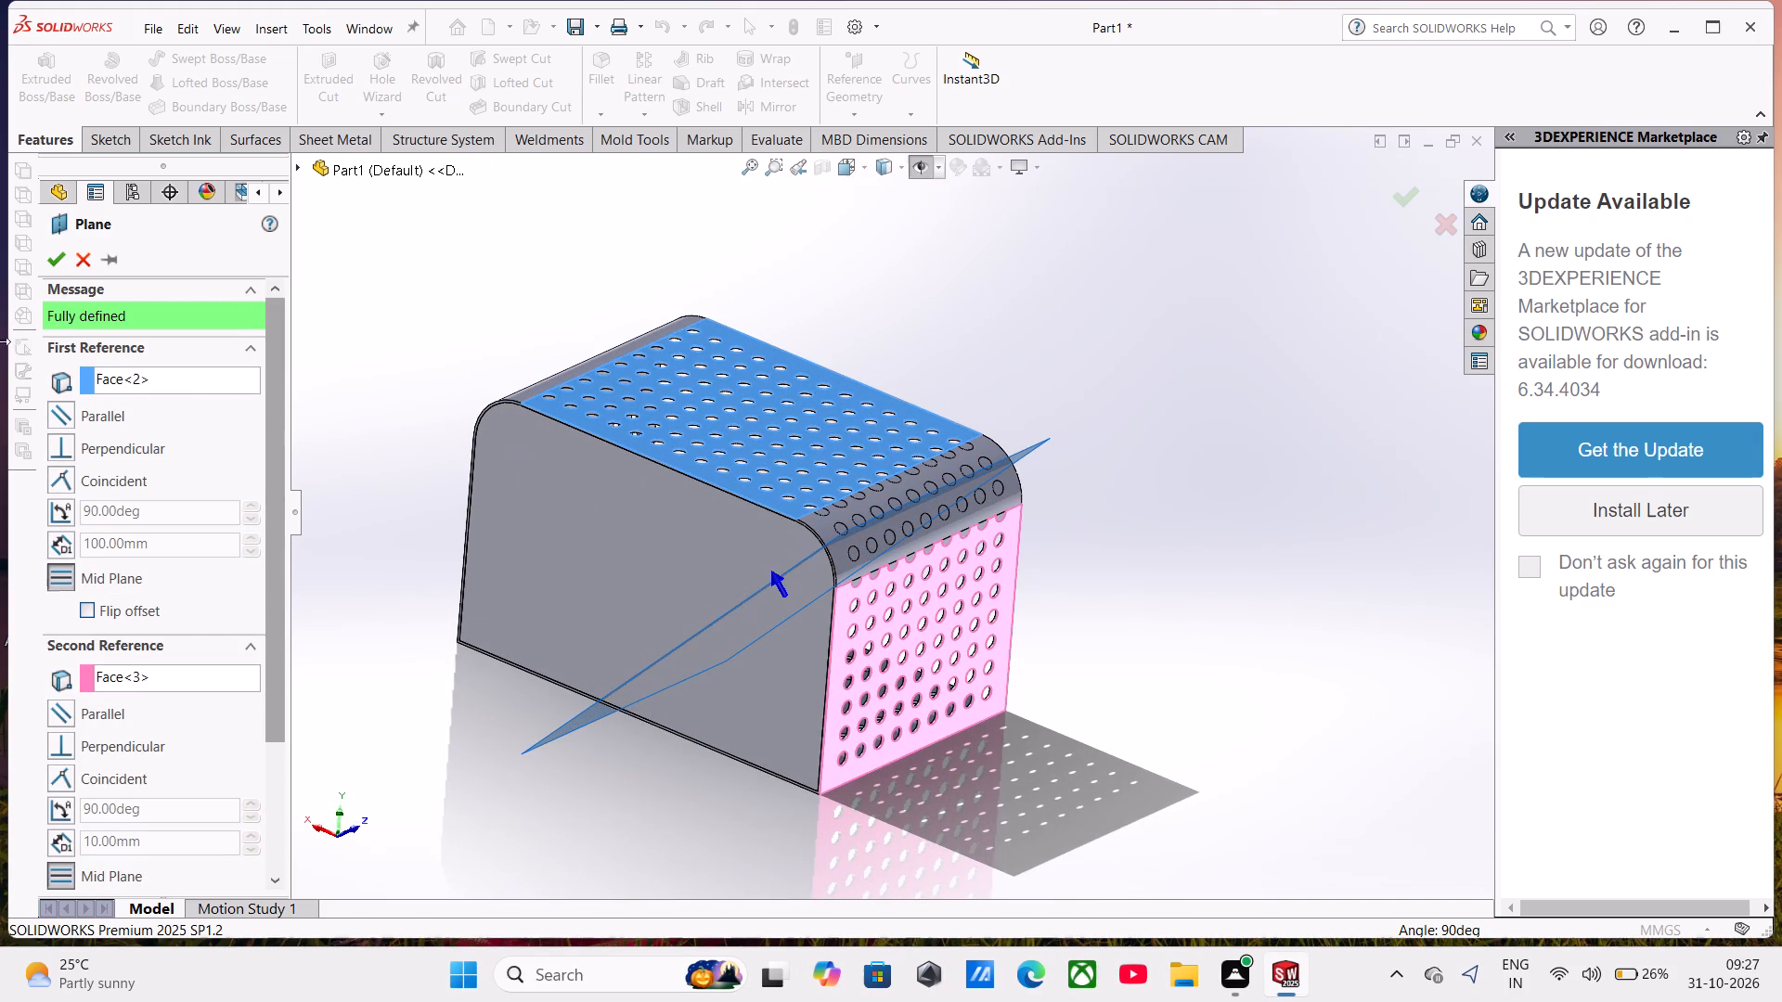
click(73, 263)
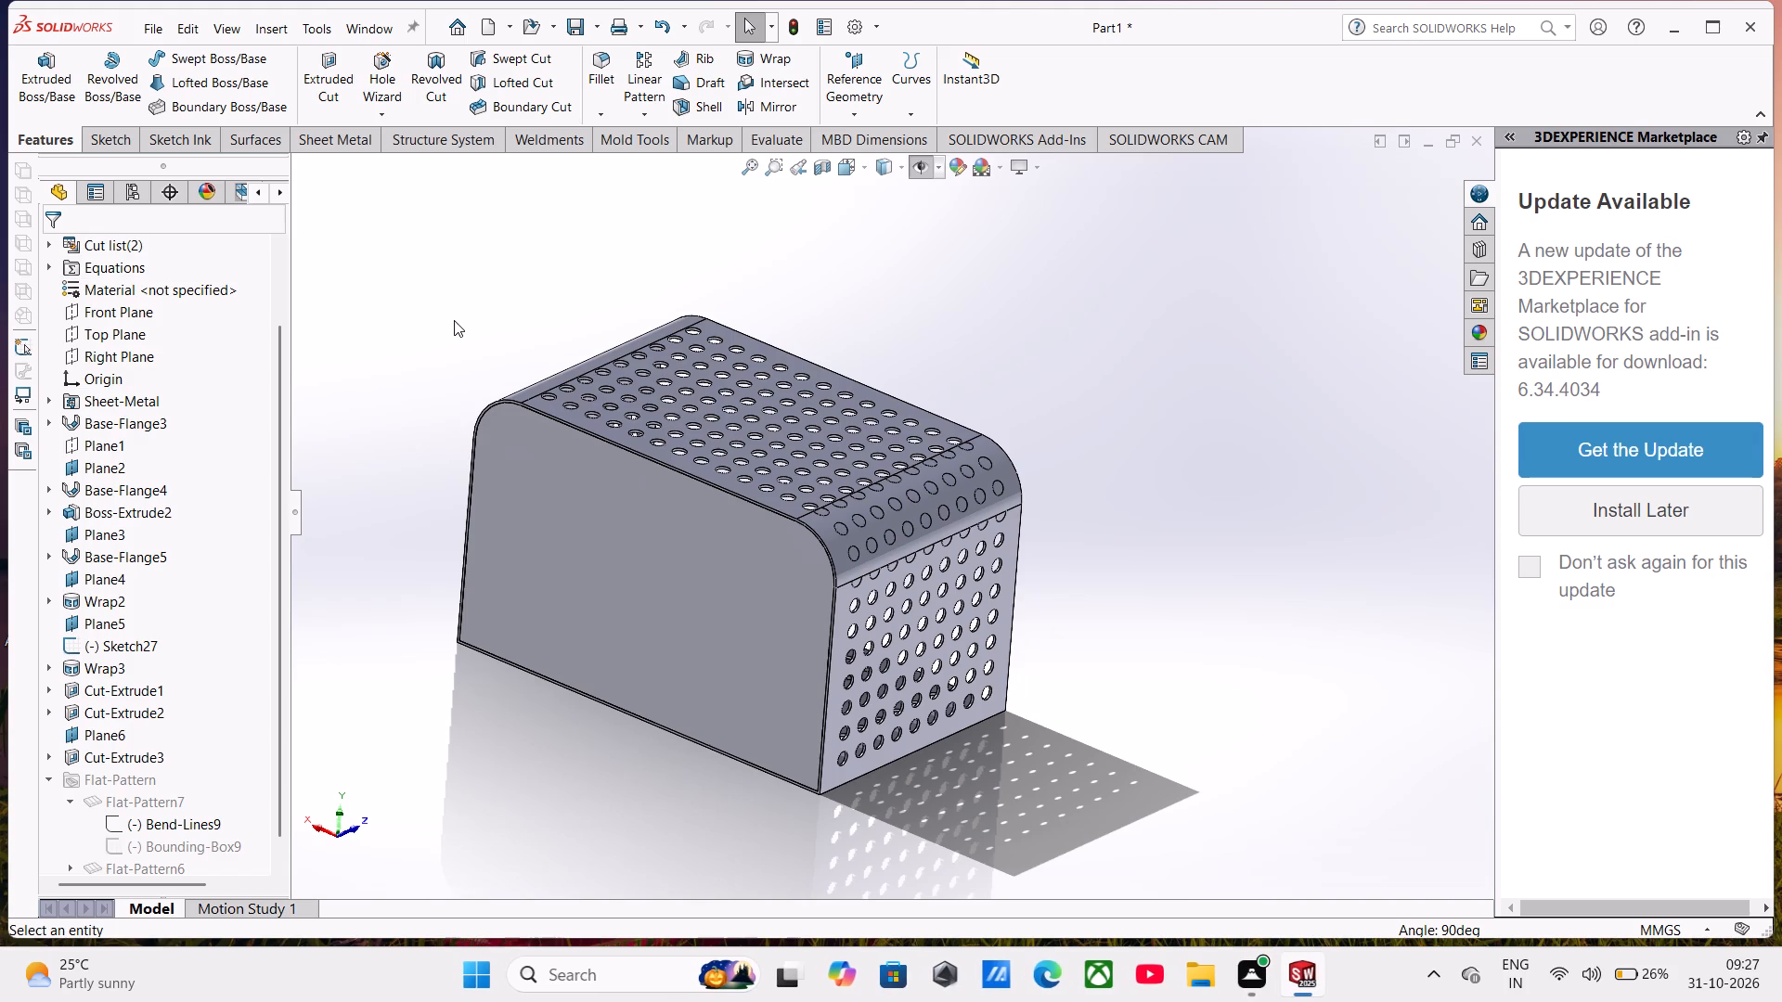
Define a reference plane coincident with the two straight edge segments on either side of the bend carrying the circles.
click(845, 90)
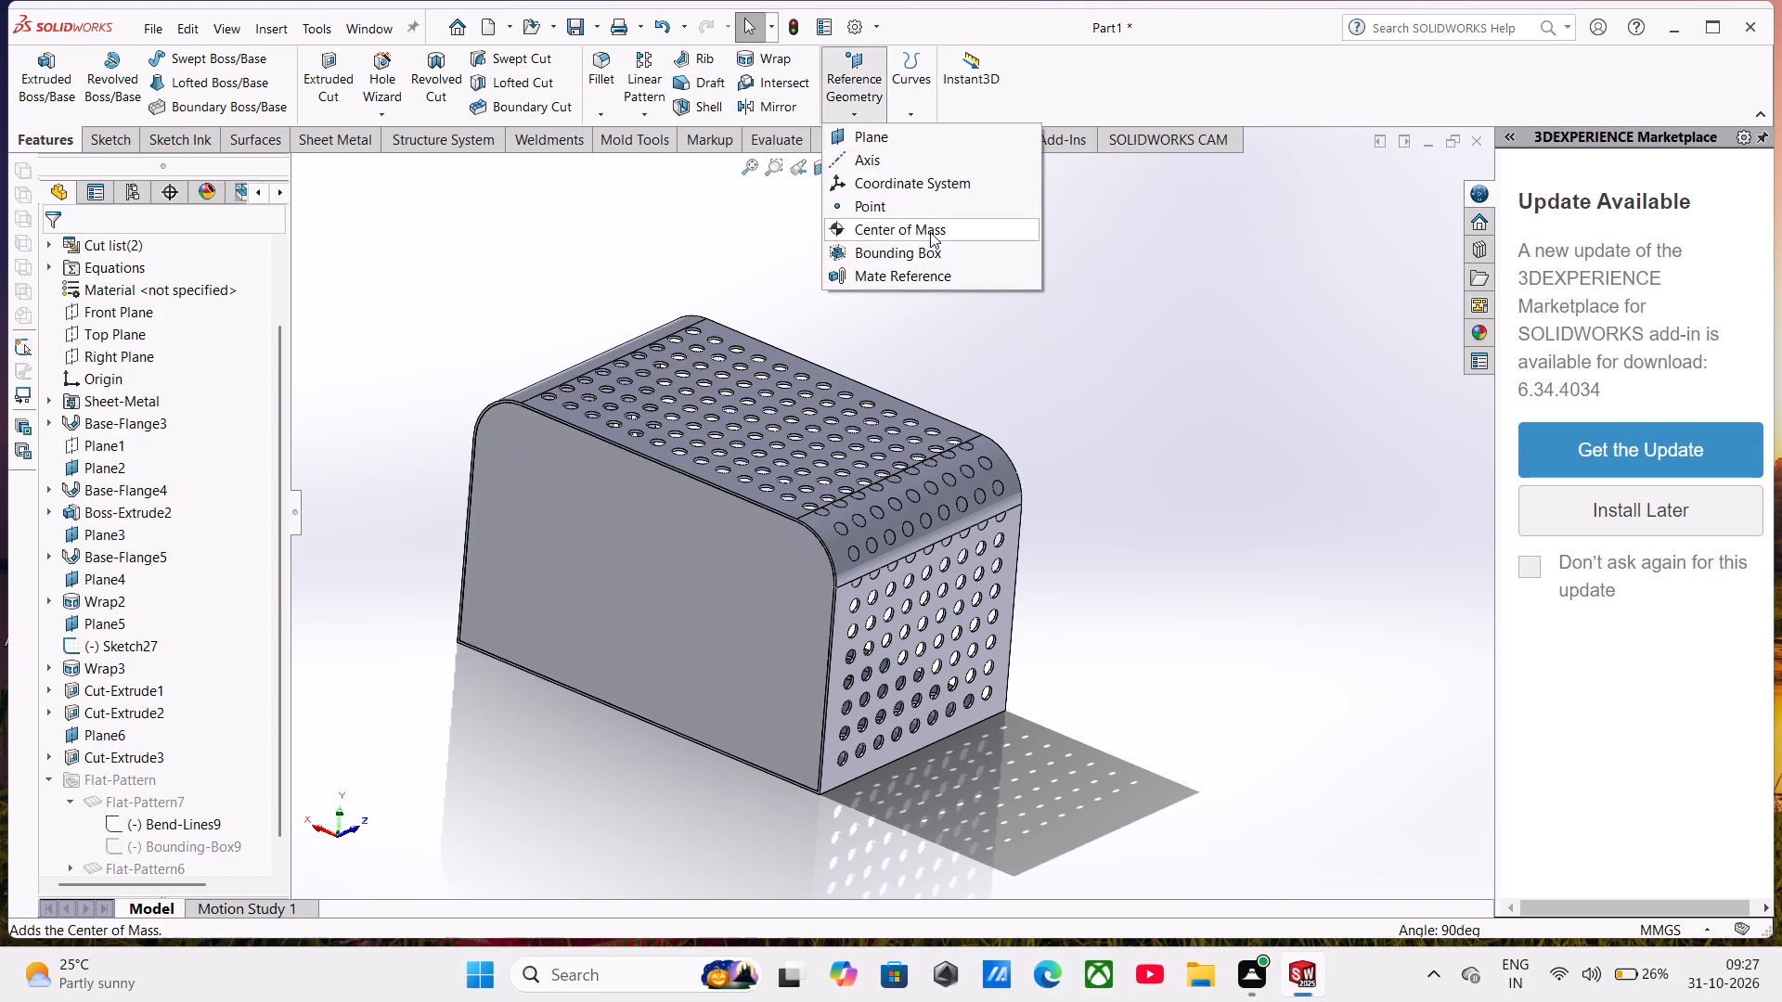
click(929, 143)
scroll(936, 443, down, 8)
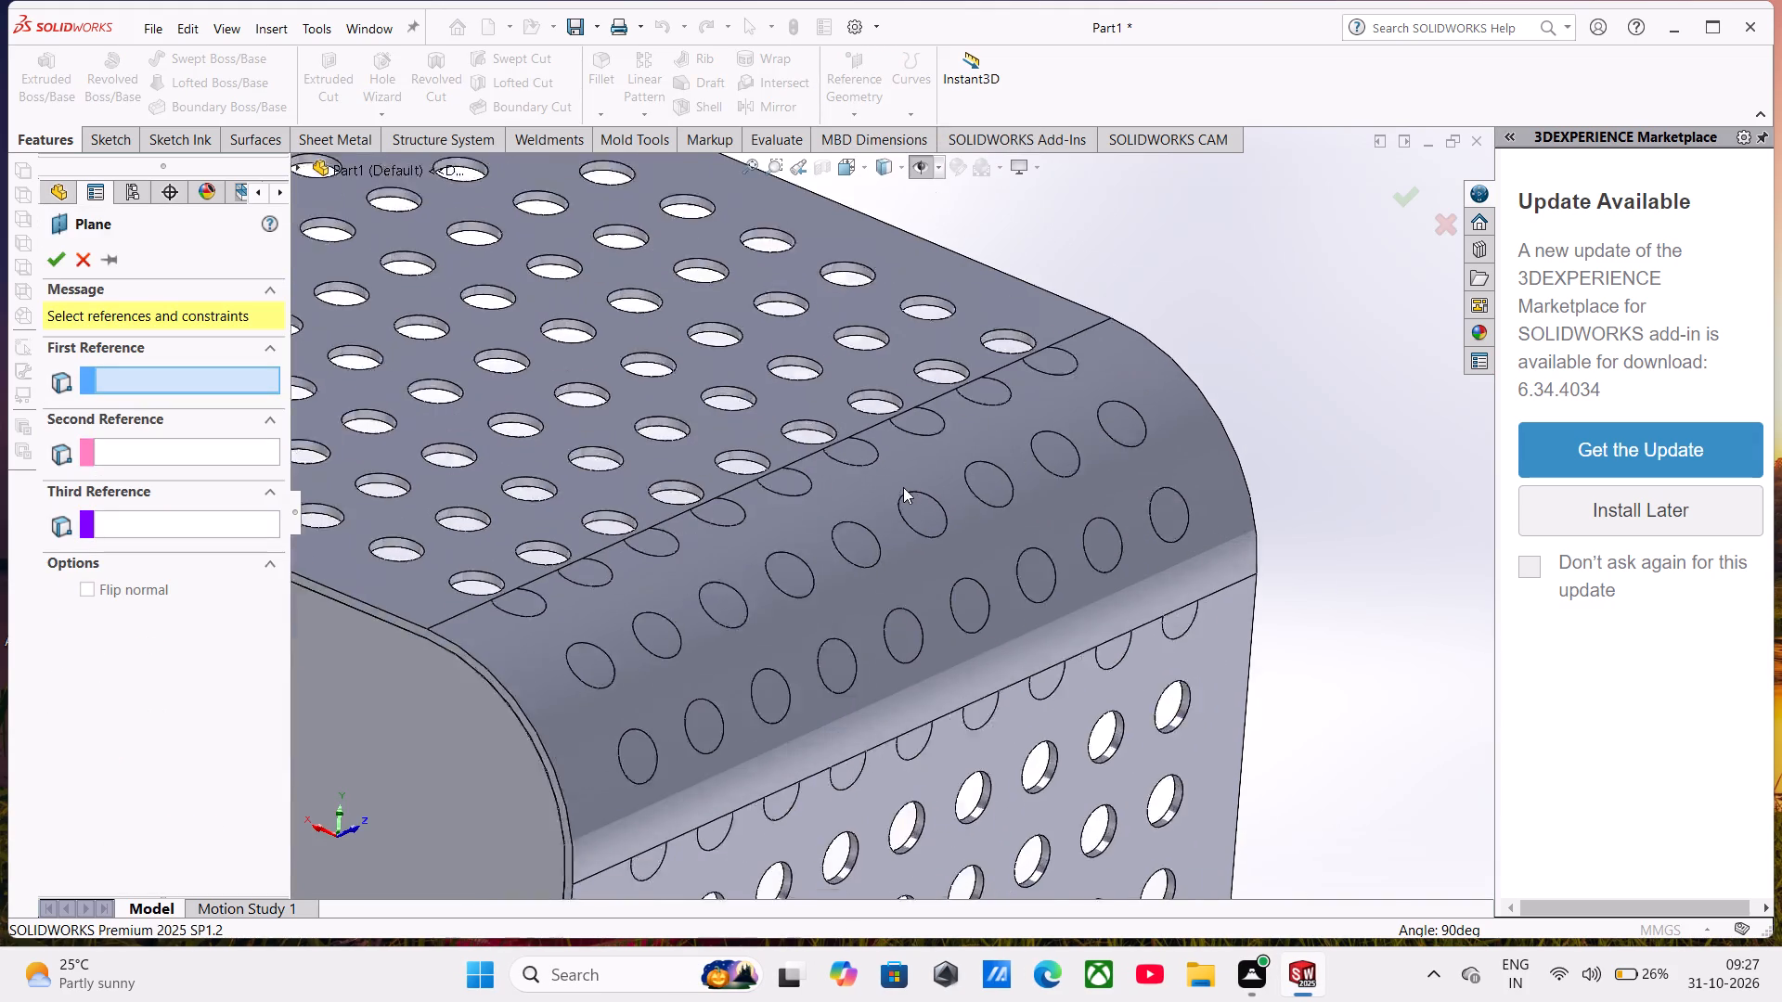
scroll(903, 487, down, 2)
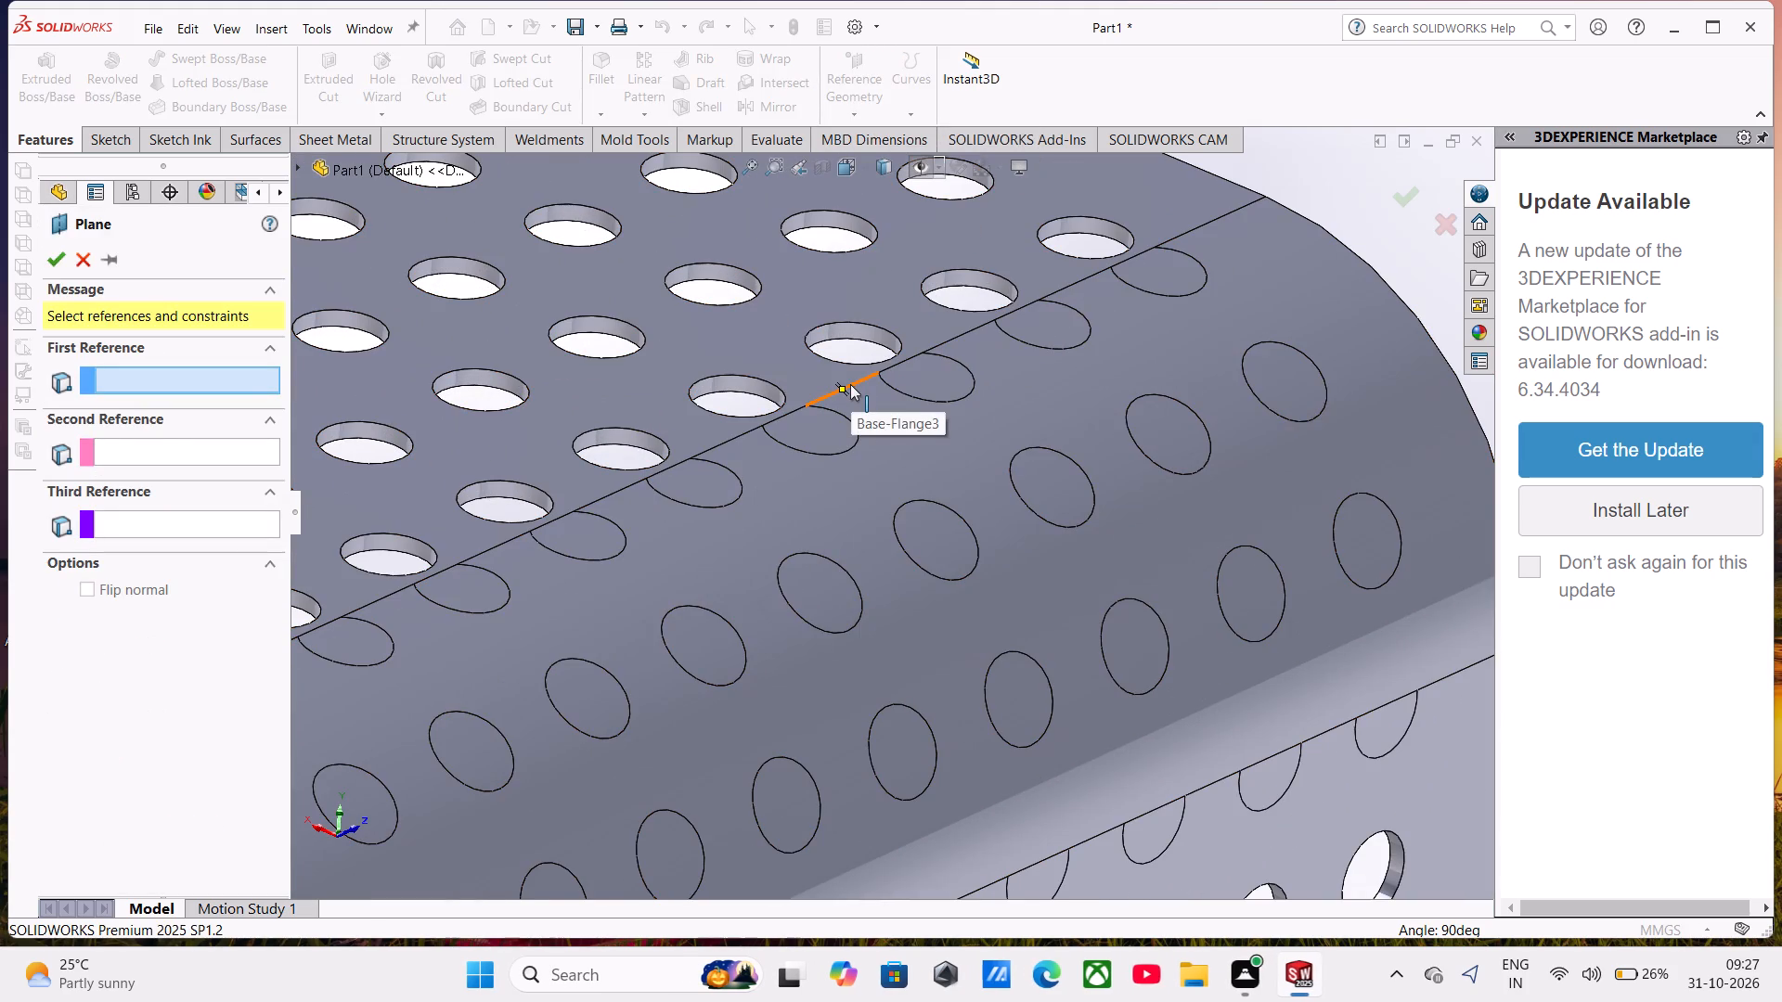
click(850, 384)
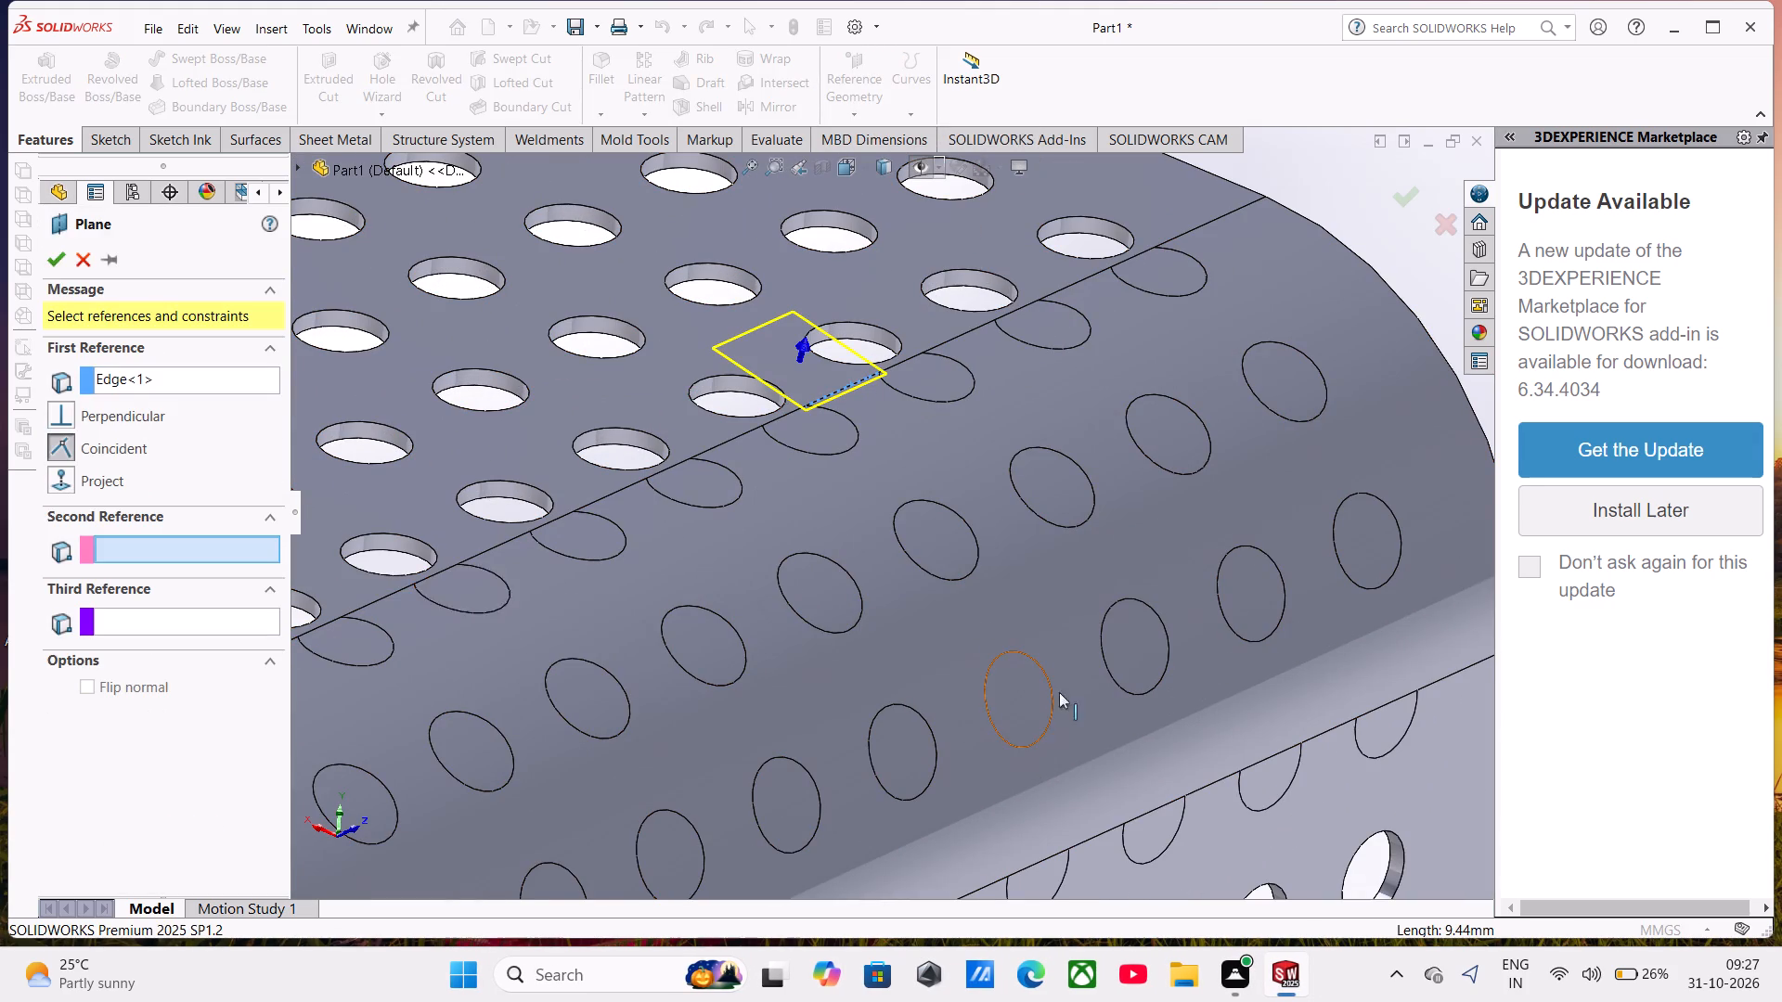
click(1104, 832)
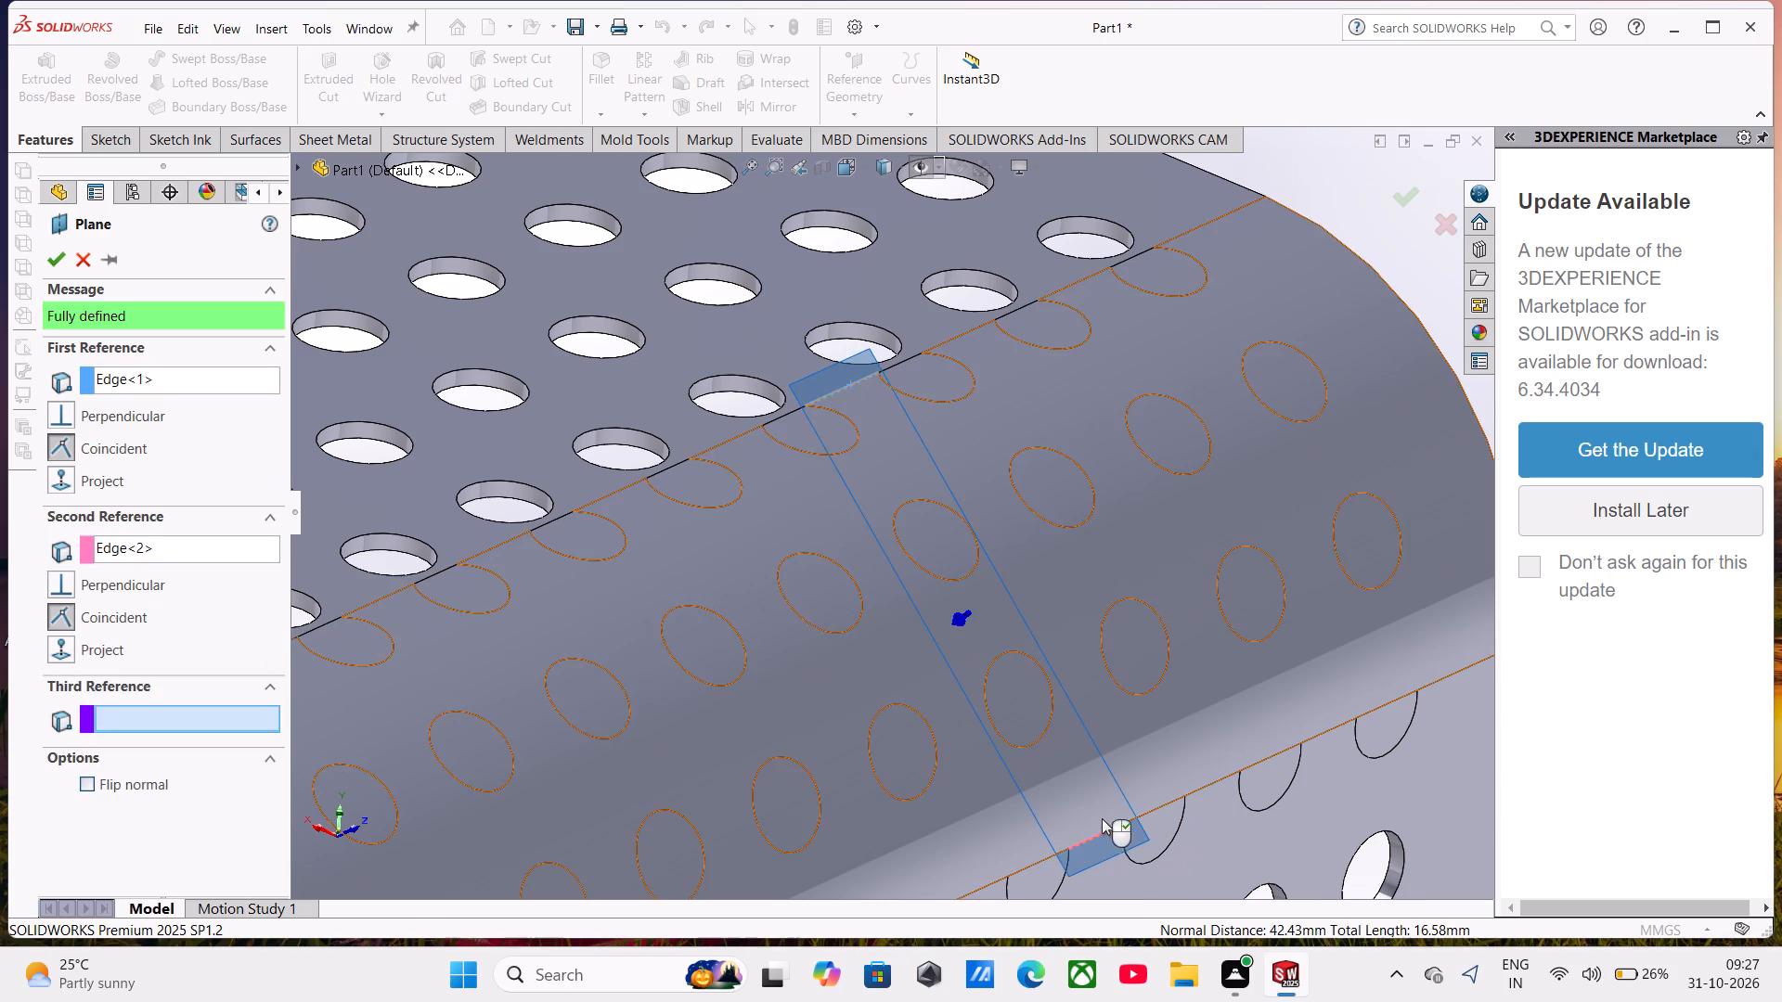
scroll(1088, 704, up, 3)
middle_drag(1084, 695, 997, 635)
scroll(1011, 645, up, 1)
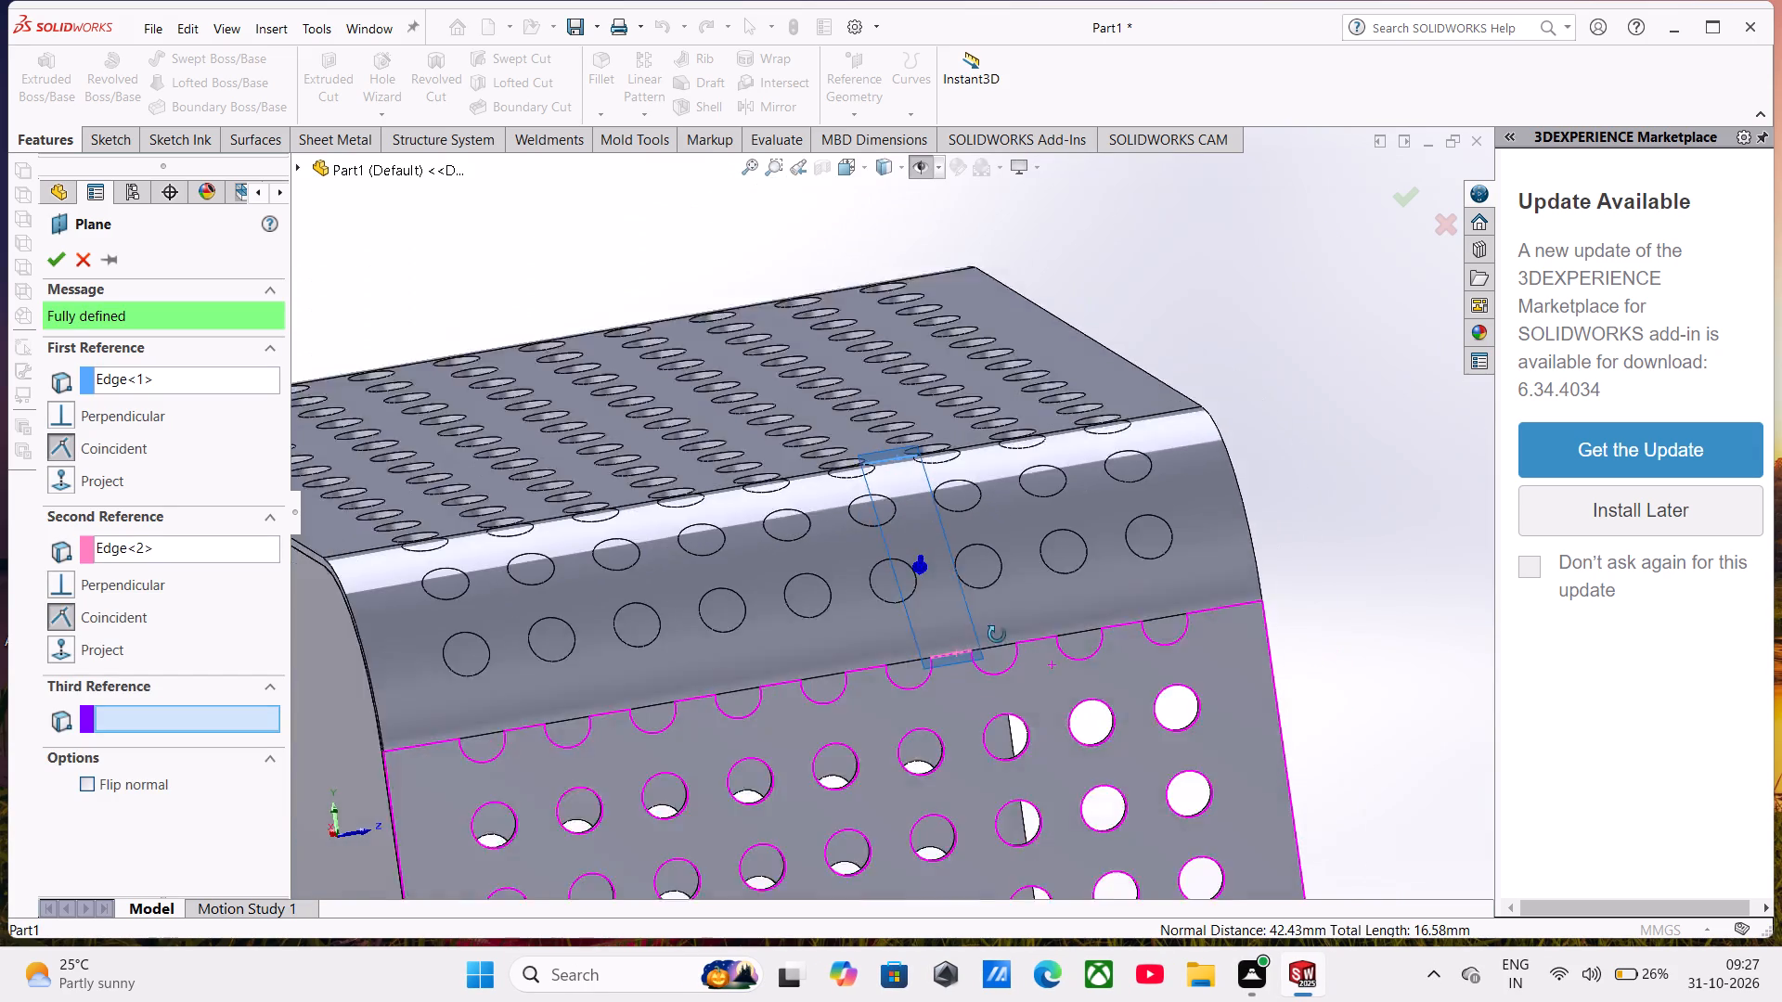
middle_drag(997, 635, 771, 626)
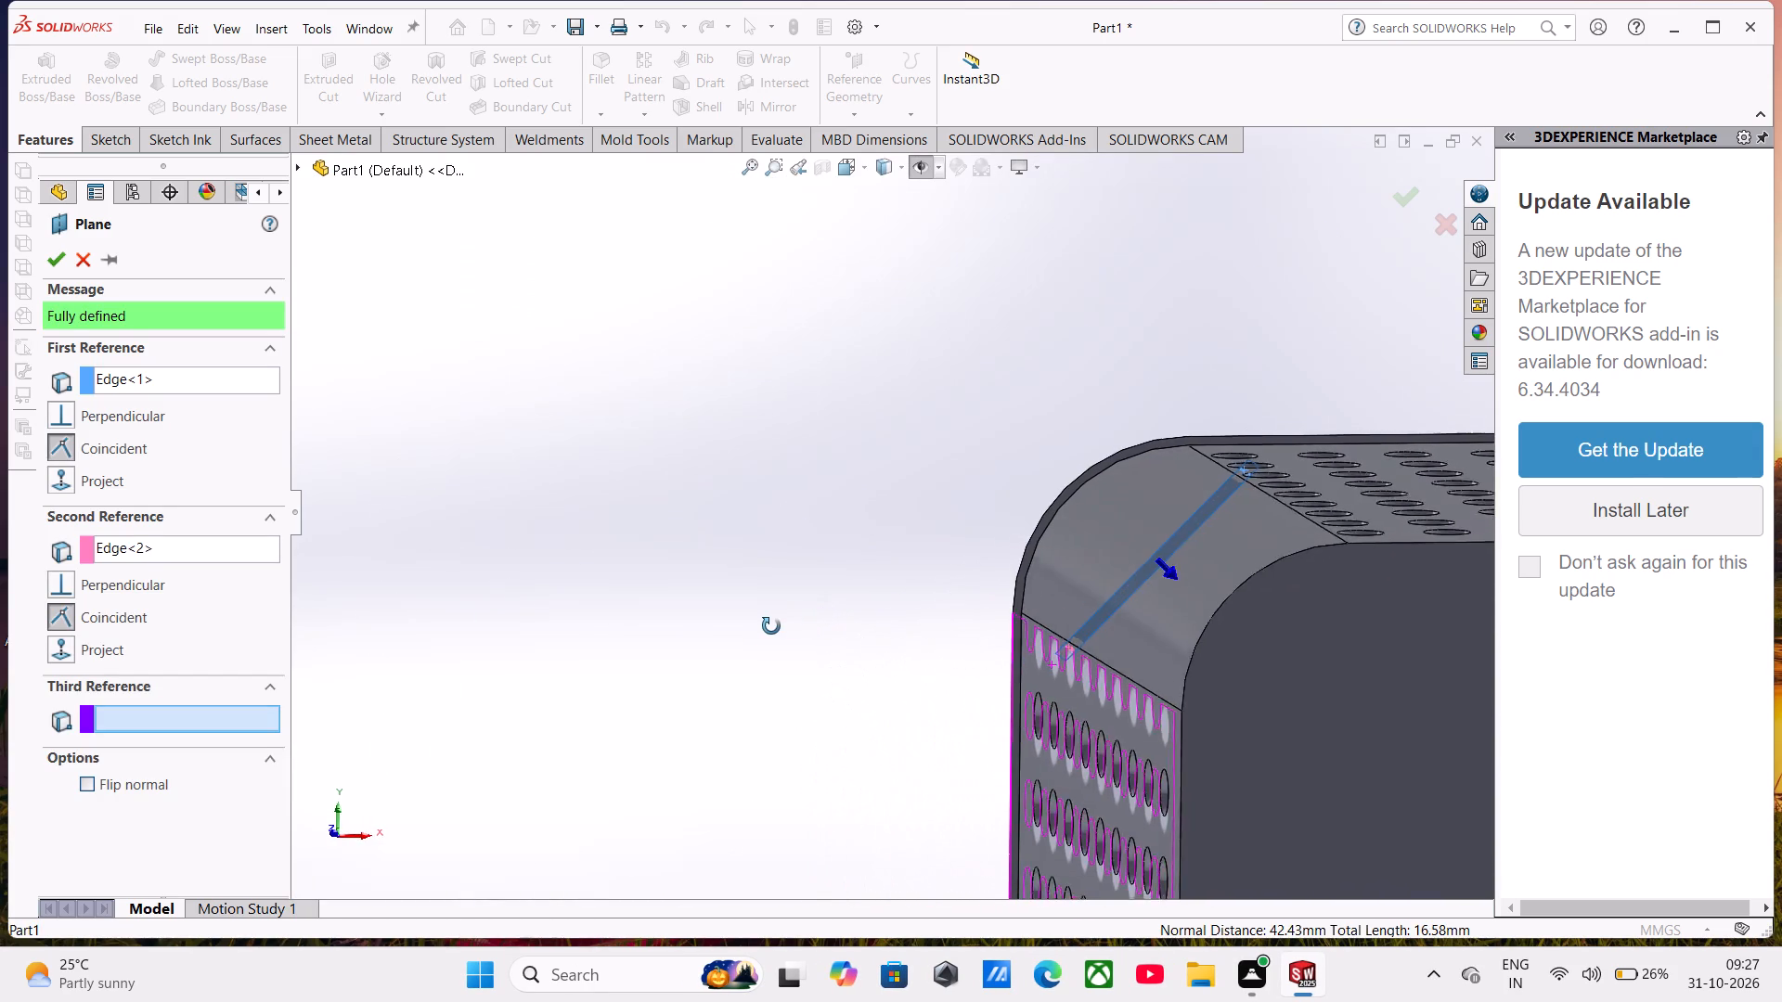
middle_drag(771, 626, 774, 637)
scroll(1202, 545, down, 3)
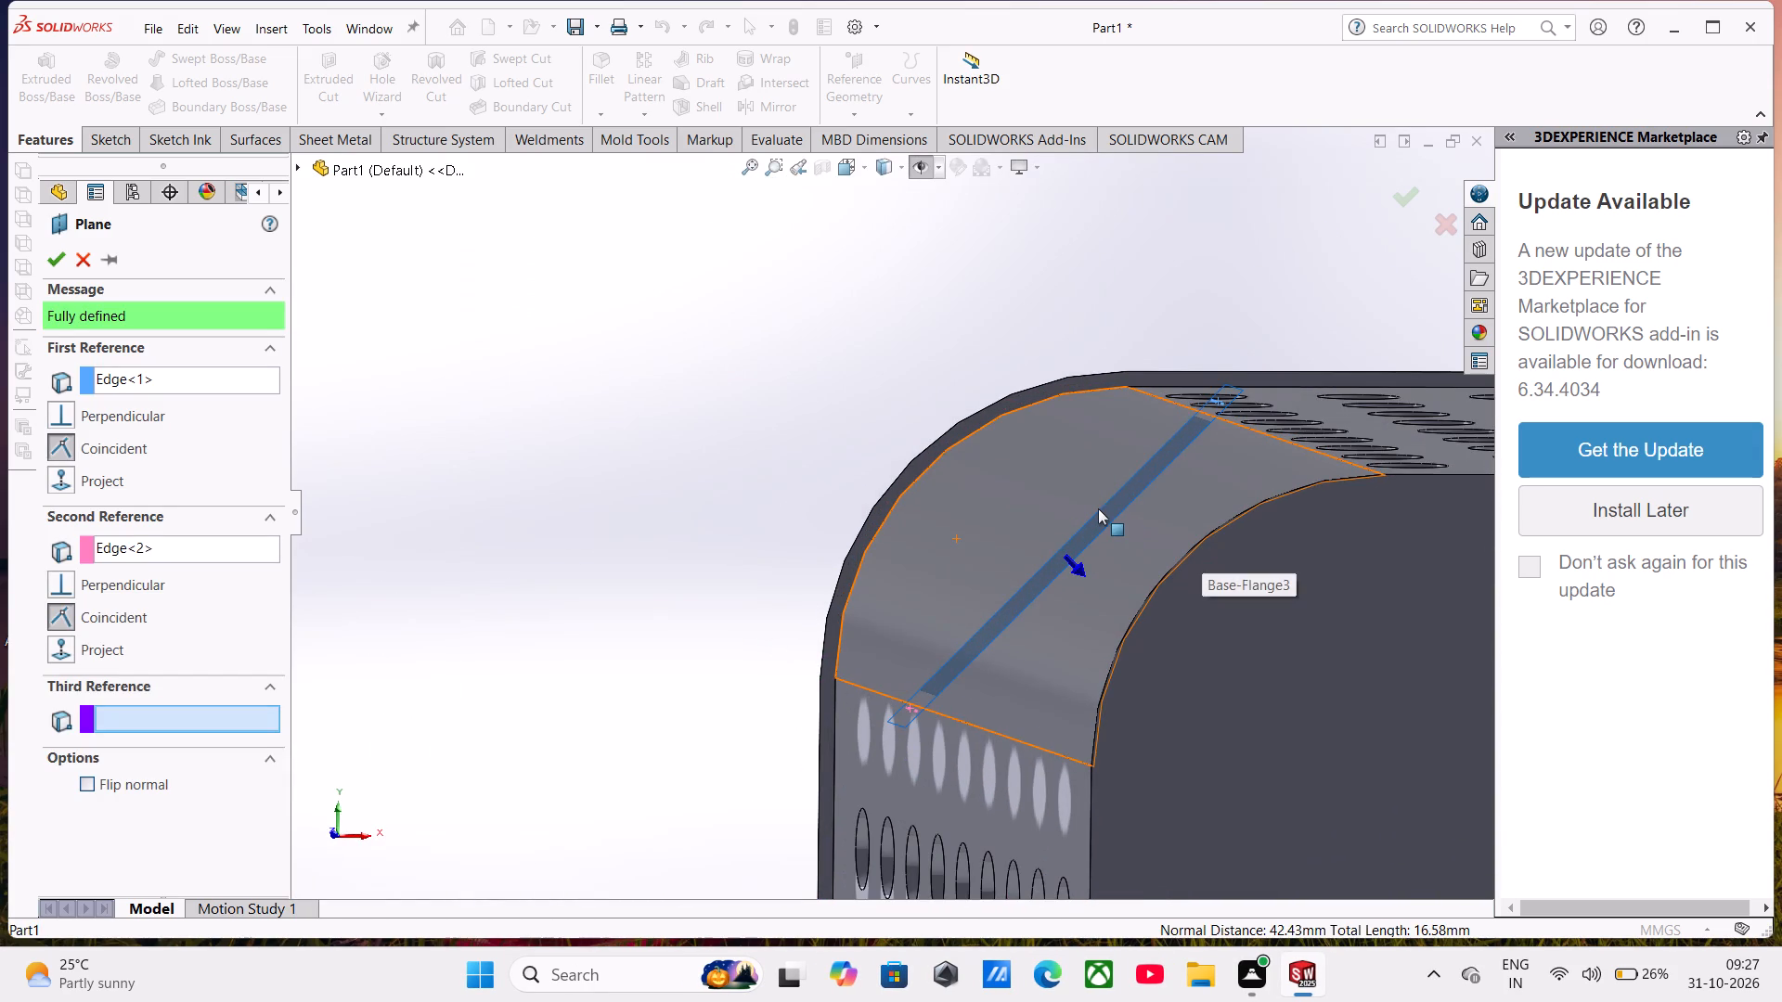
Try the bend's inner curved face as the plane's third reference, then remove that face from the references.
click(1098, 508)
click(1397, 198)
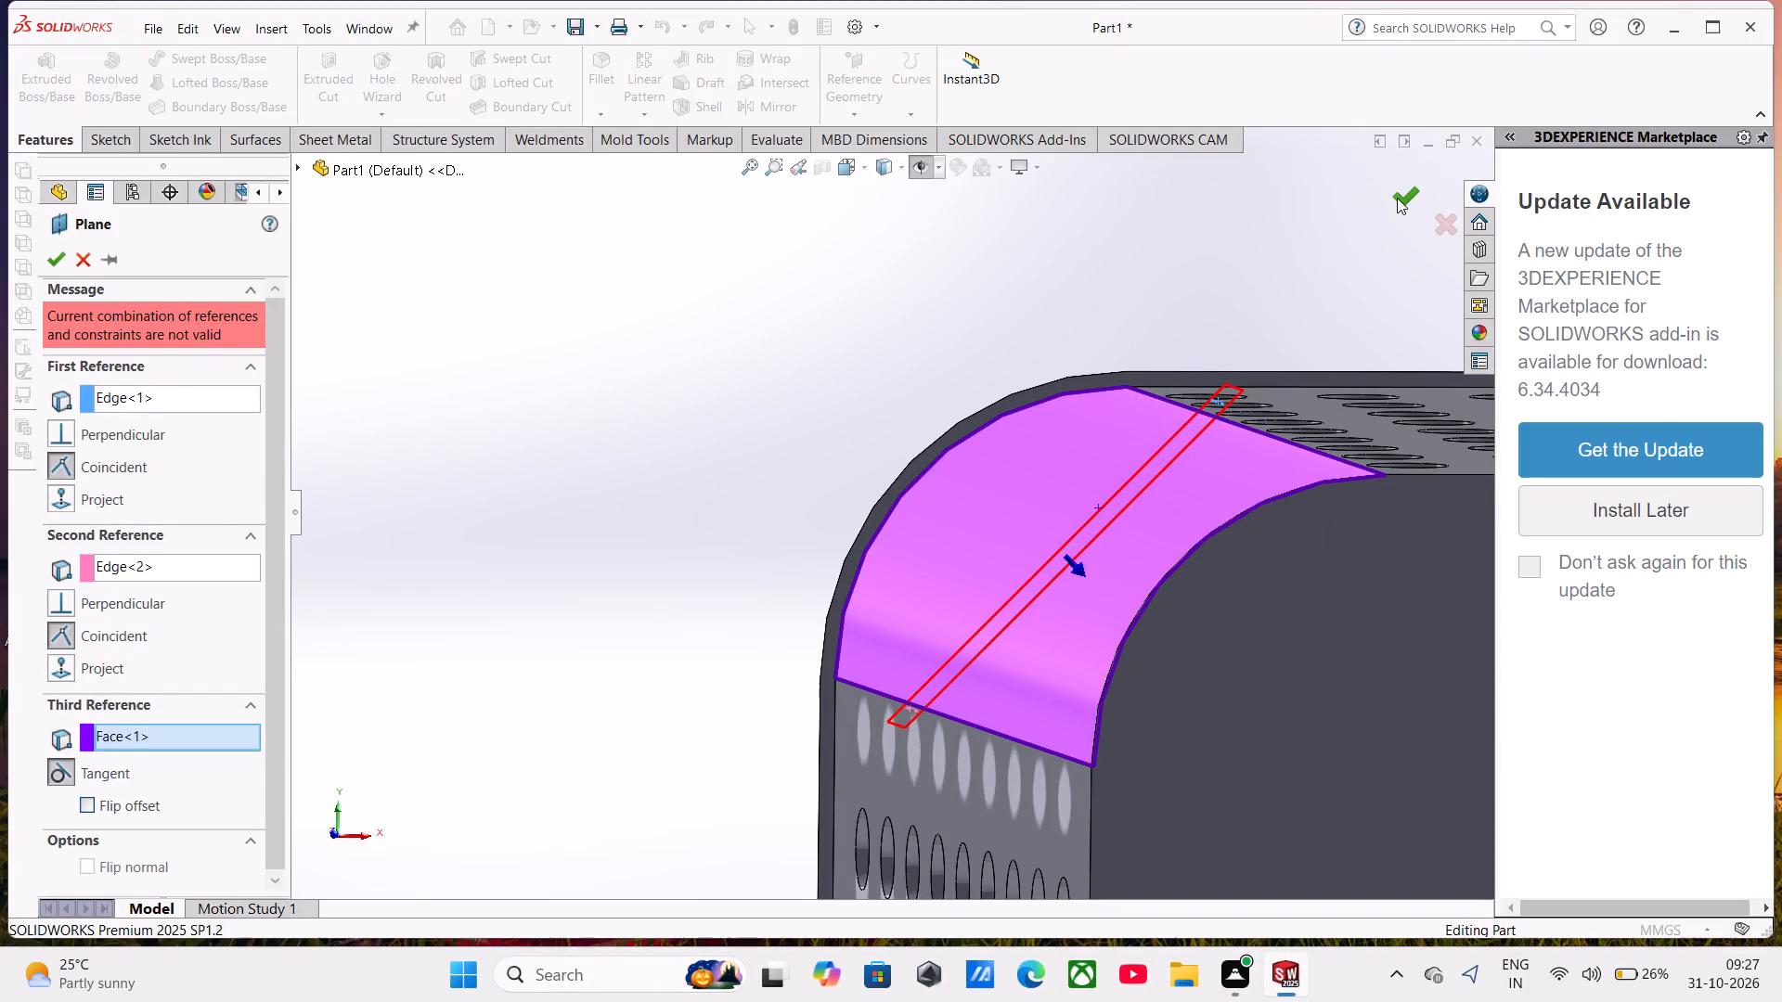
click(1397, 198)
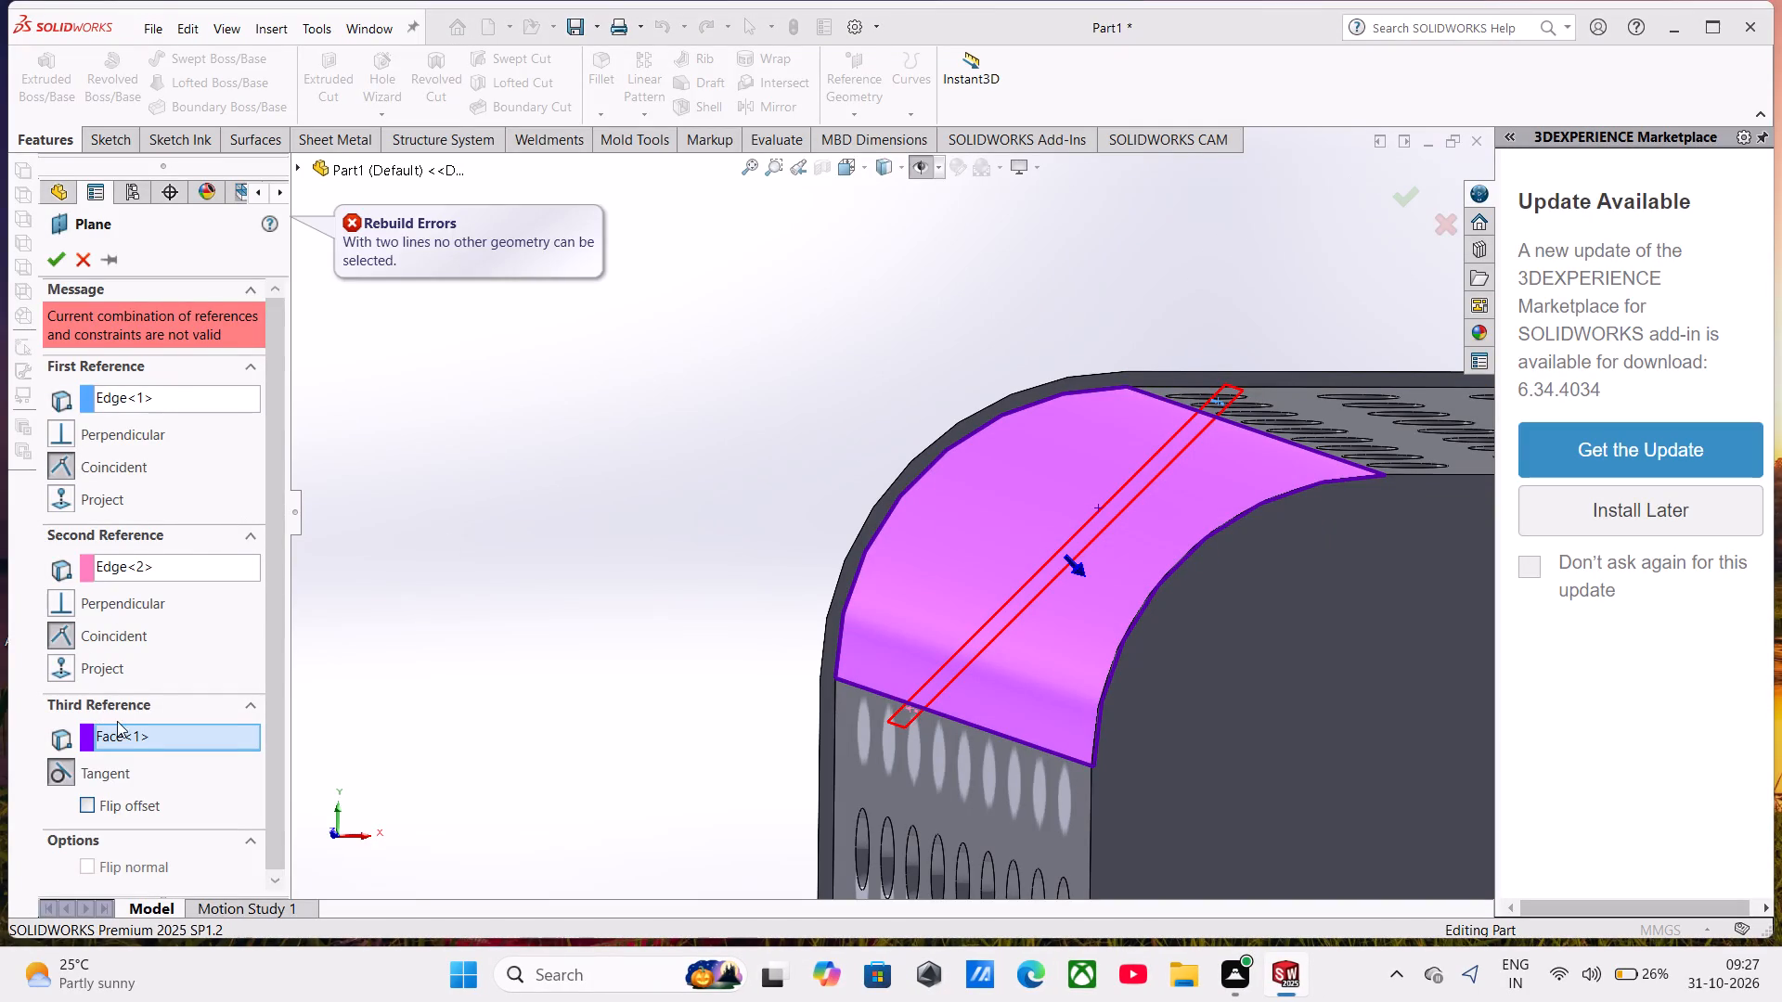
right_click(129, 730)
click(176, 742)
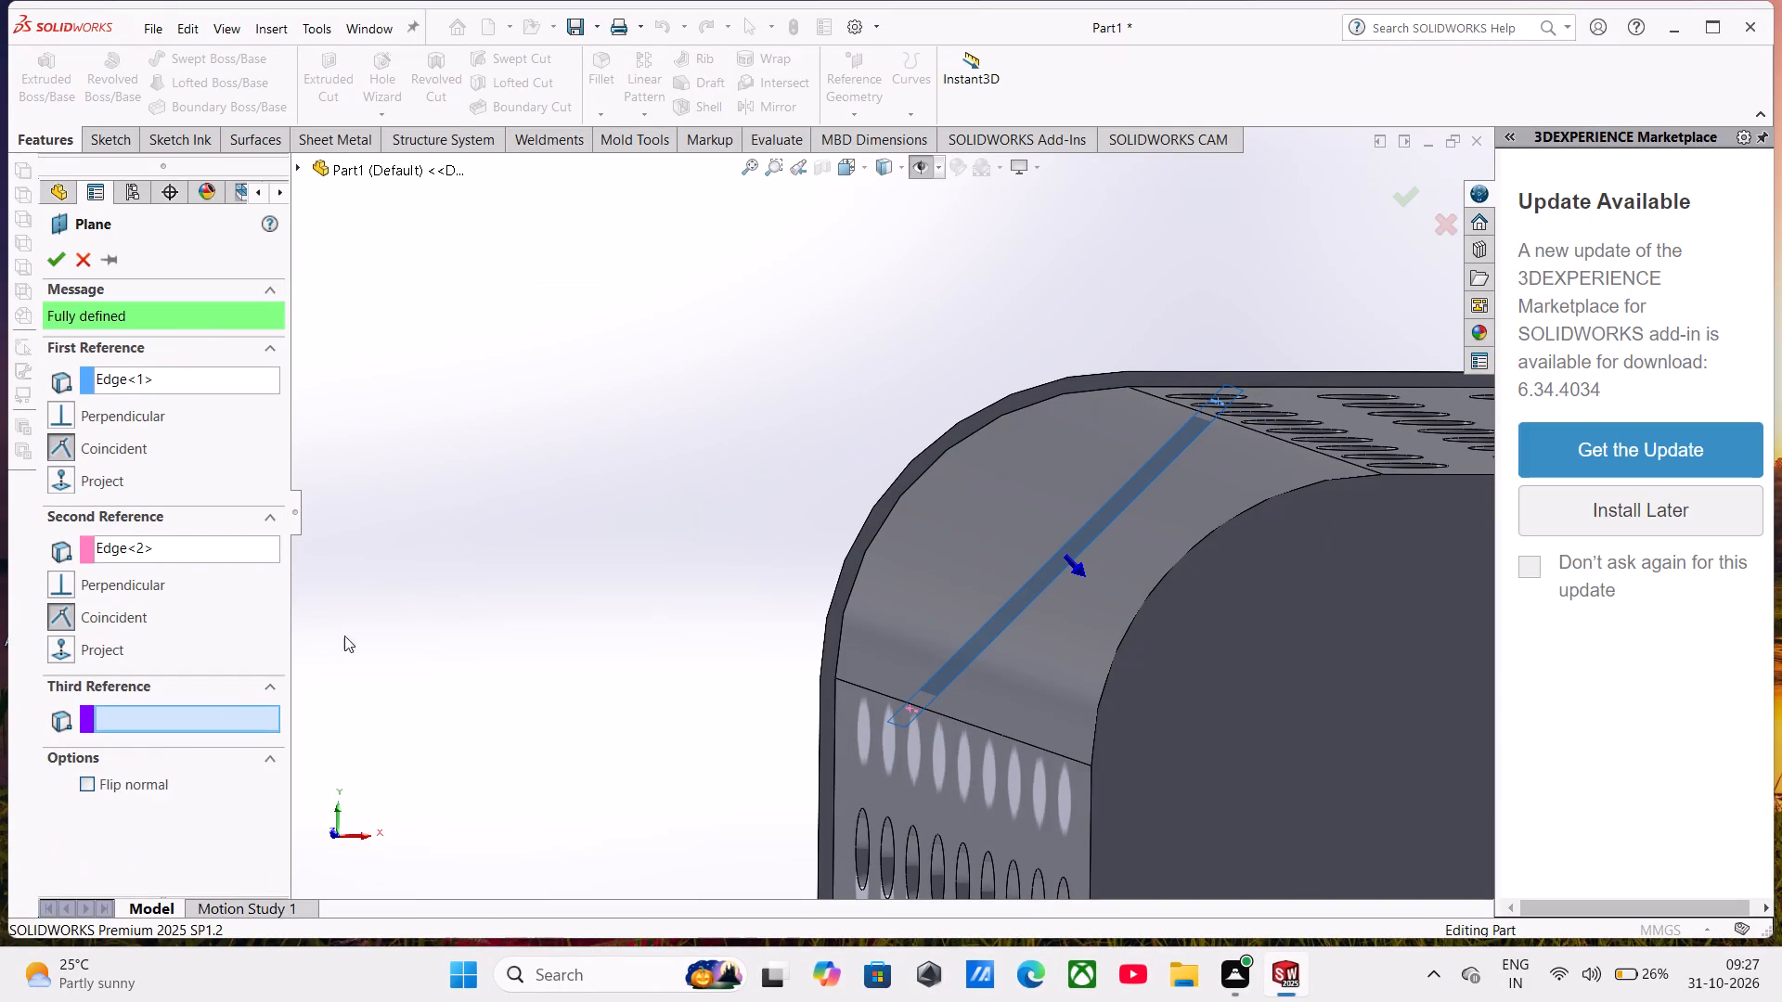
Complete the reference plane with only the two bend edges as its references.
click(1421, 190)
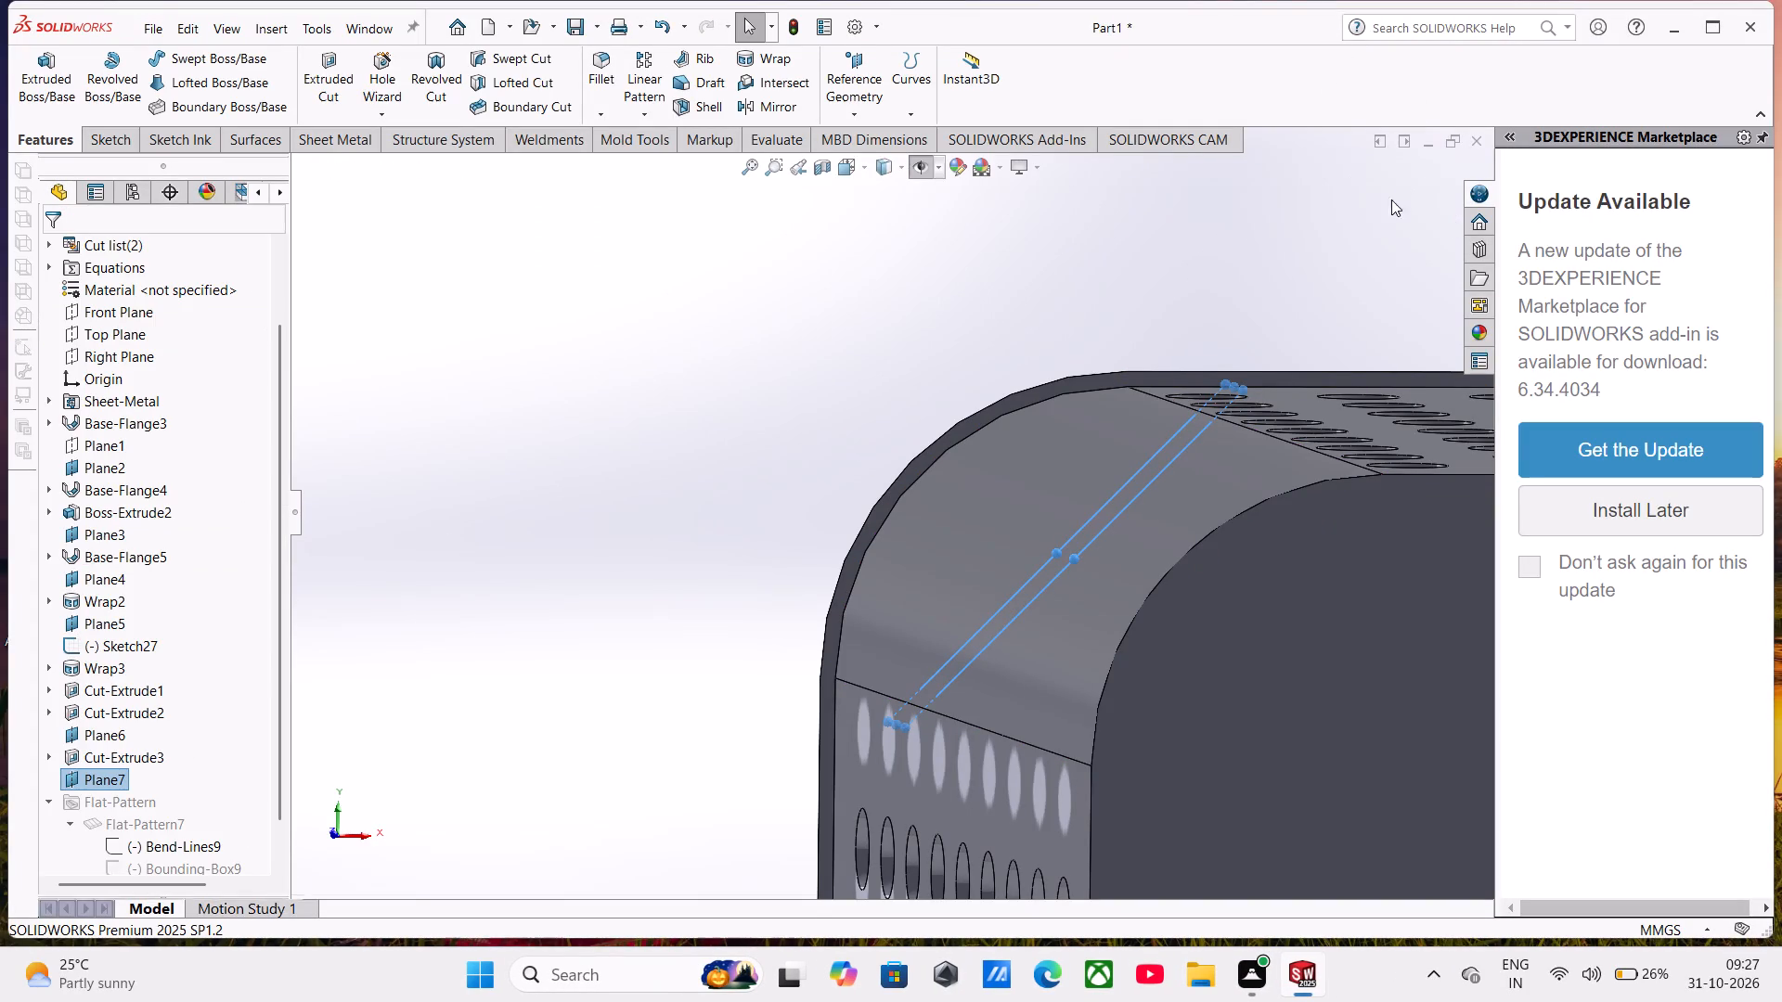
click(1141, 464)
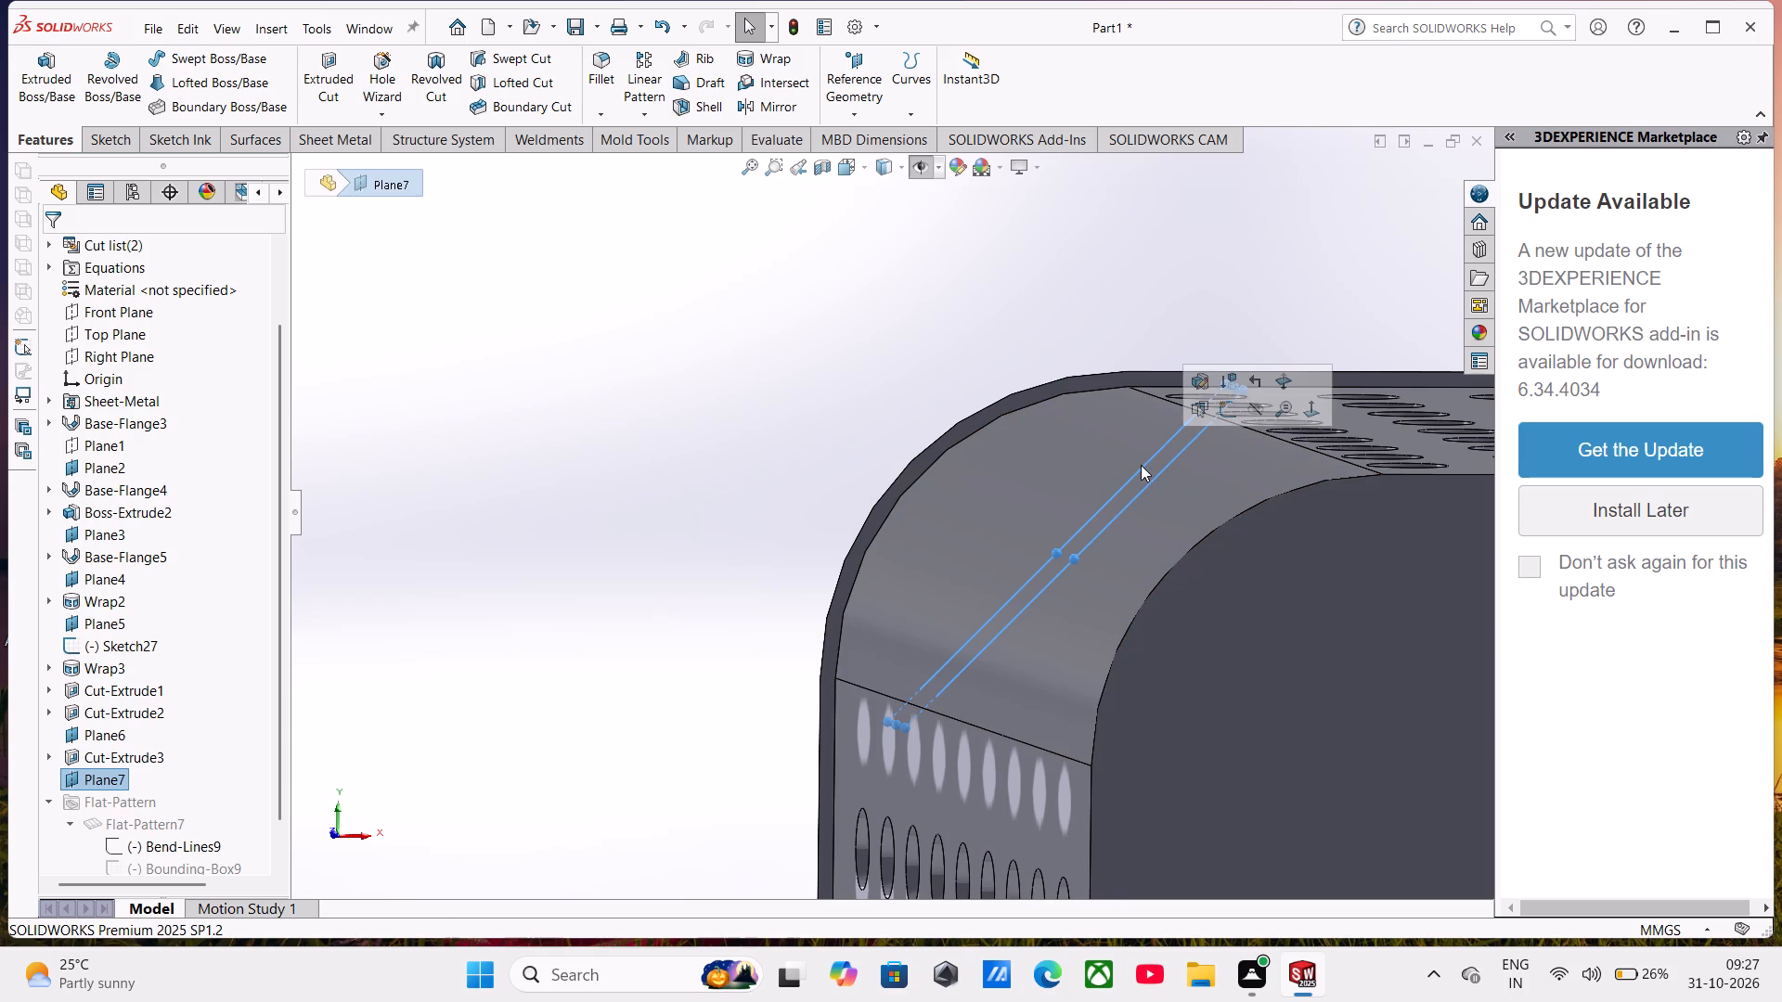
click(970, 346)
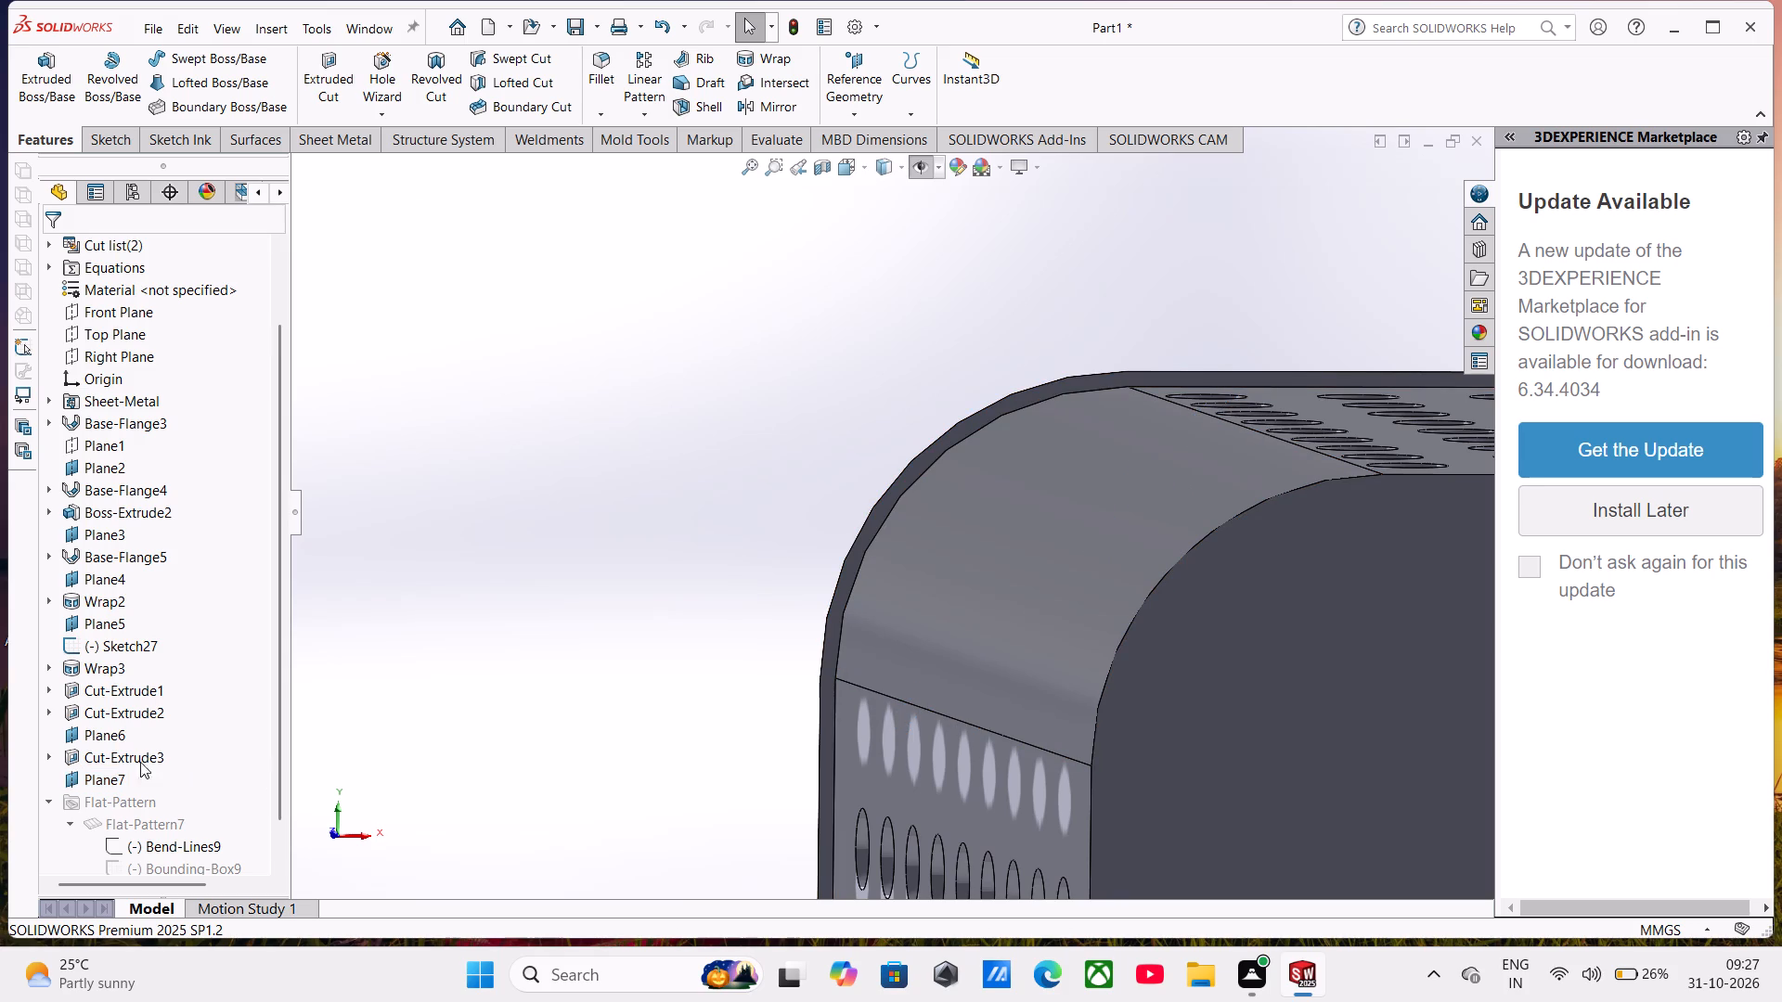
Start a sketch on the new diagonal plane across the bend.
scroll(110, 764, down, 4)
middle_drag(895, 323, 901, 325)
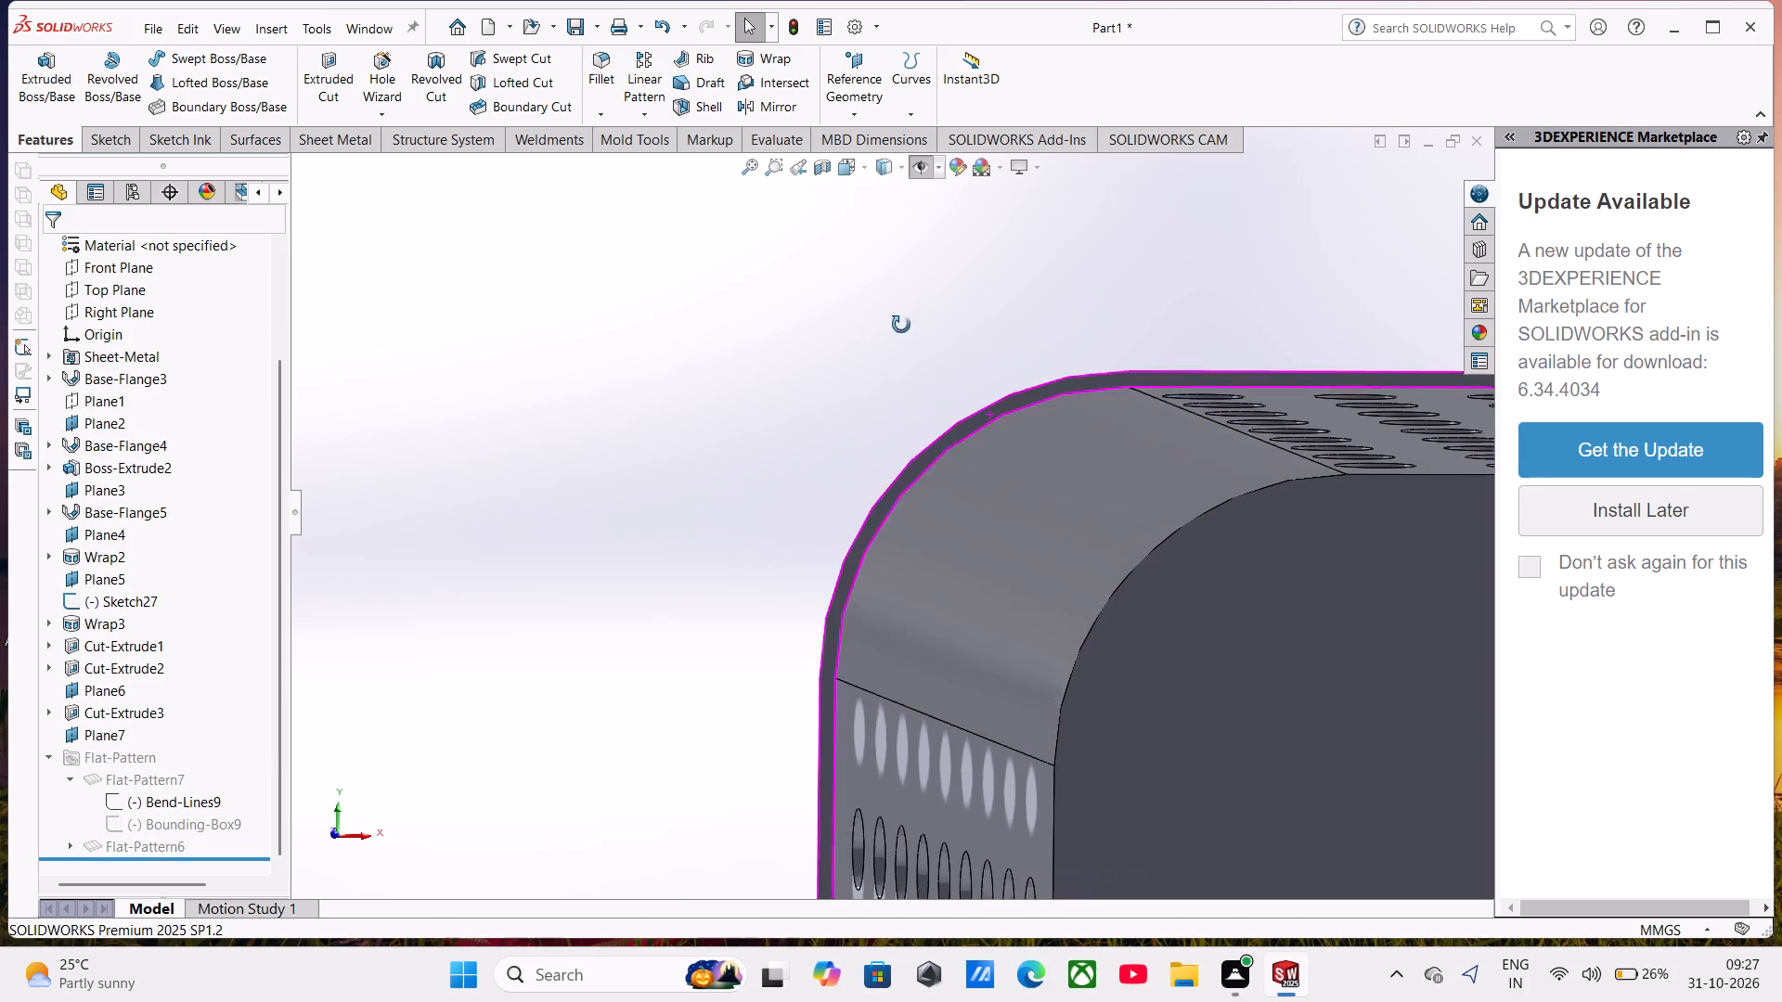
middle_drag(901, 325, 918, 340)
click(122, 733)
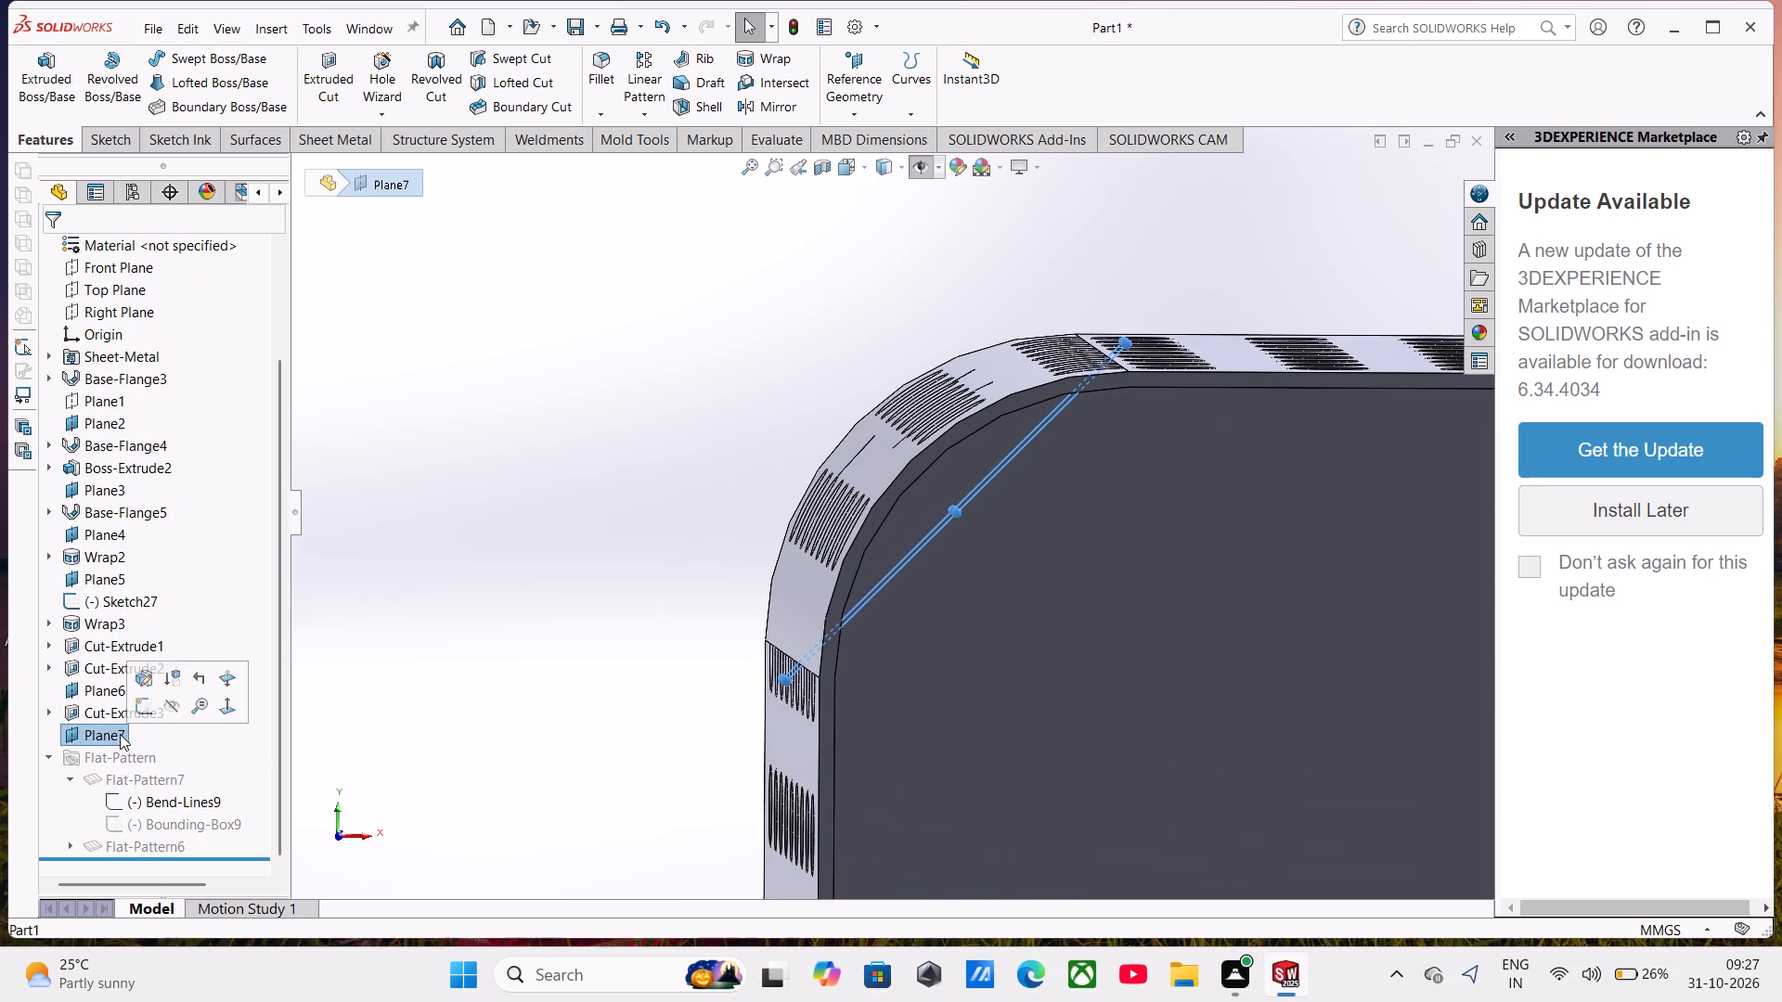
click(143, 703)
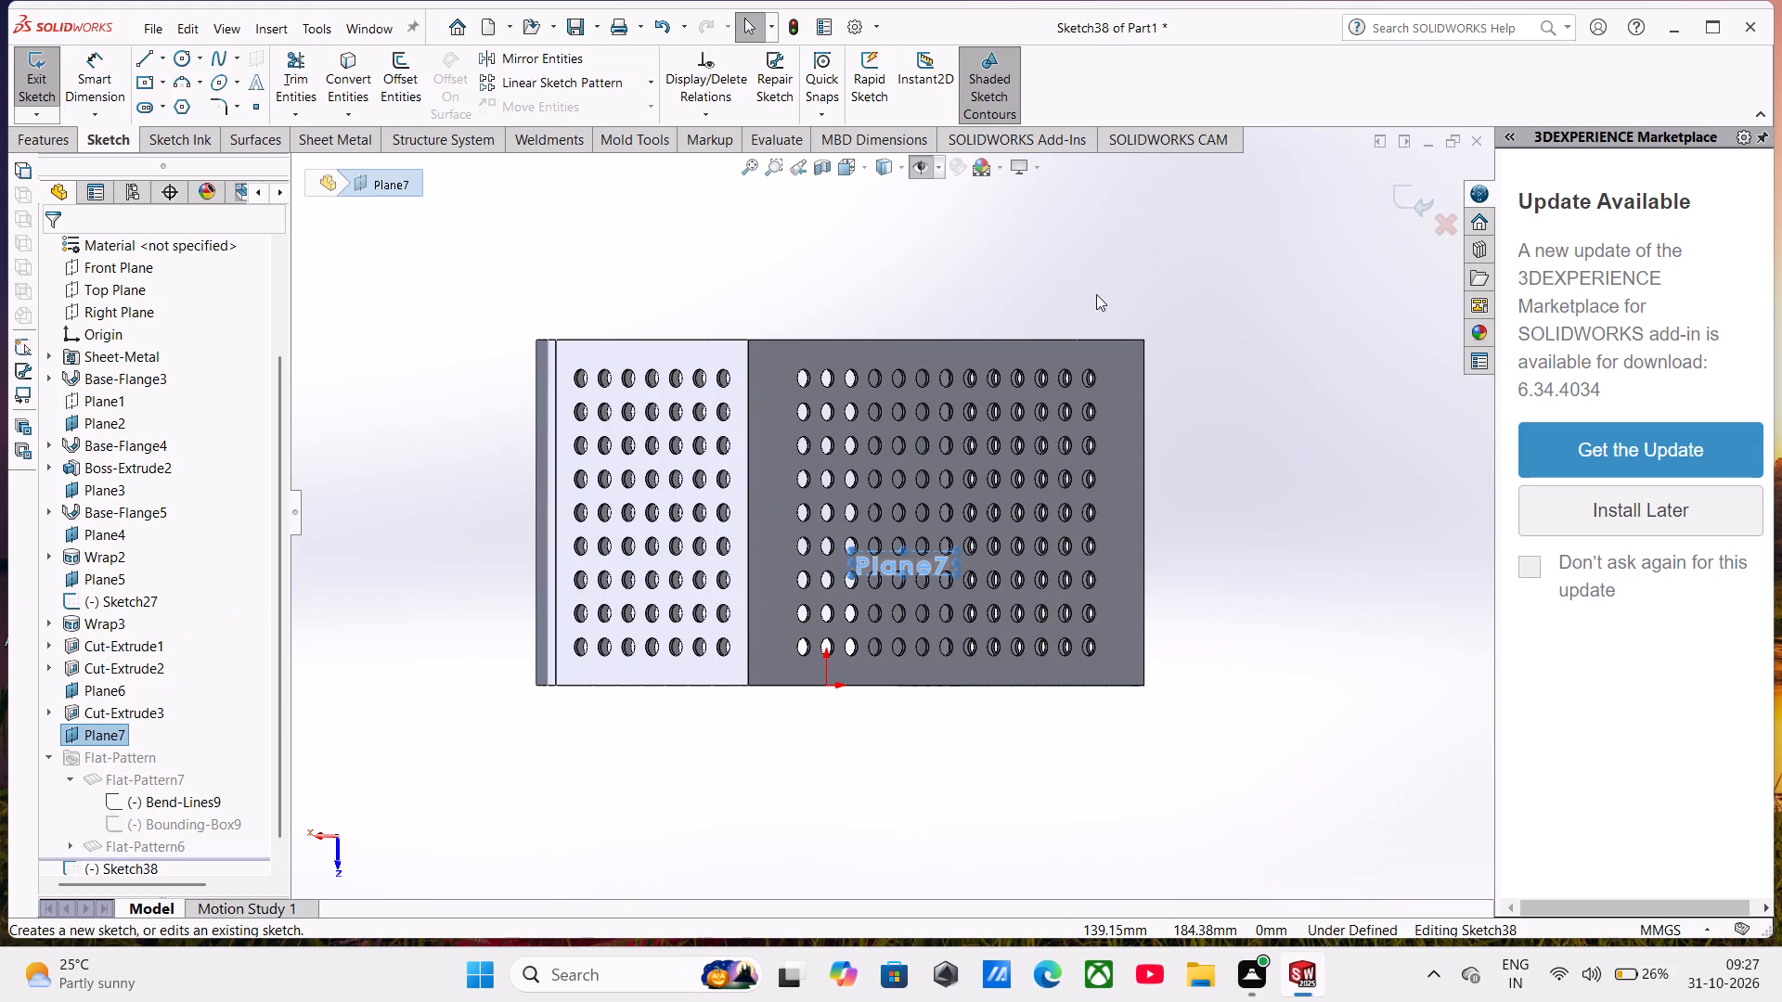
Select the first six full circles in the bend row nearest the side face for Convert Entities.
scroll(739, 571, up, 4)
scroll(941, 545, down, 4)
middle_drag(938, 541, 952, 602)
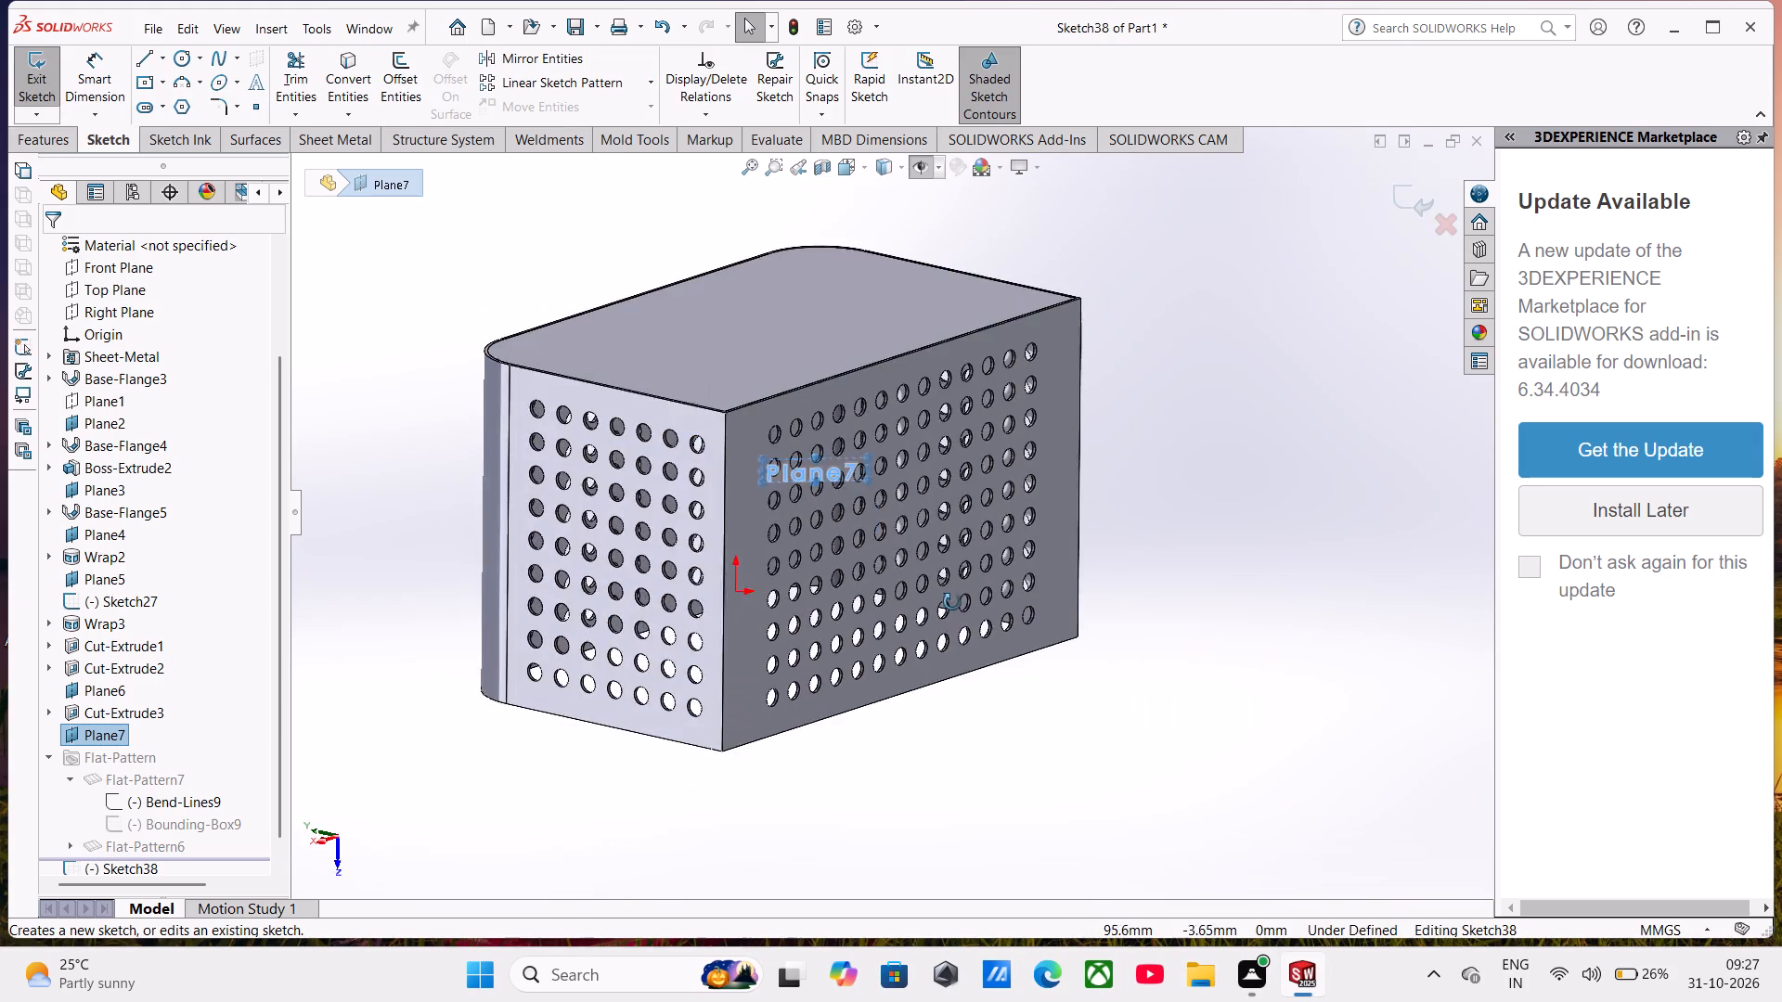
middle_drag(952, 602, 1139, 988)
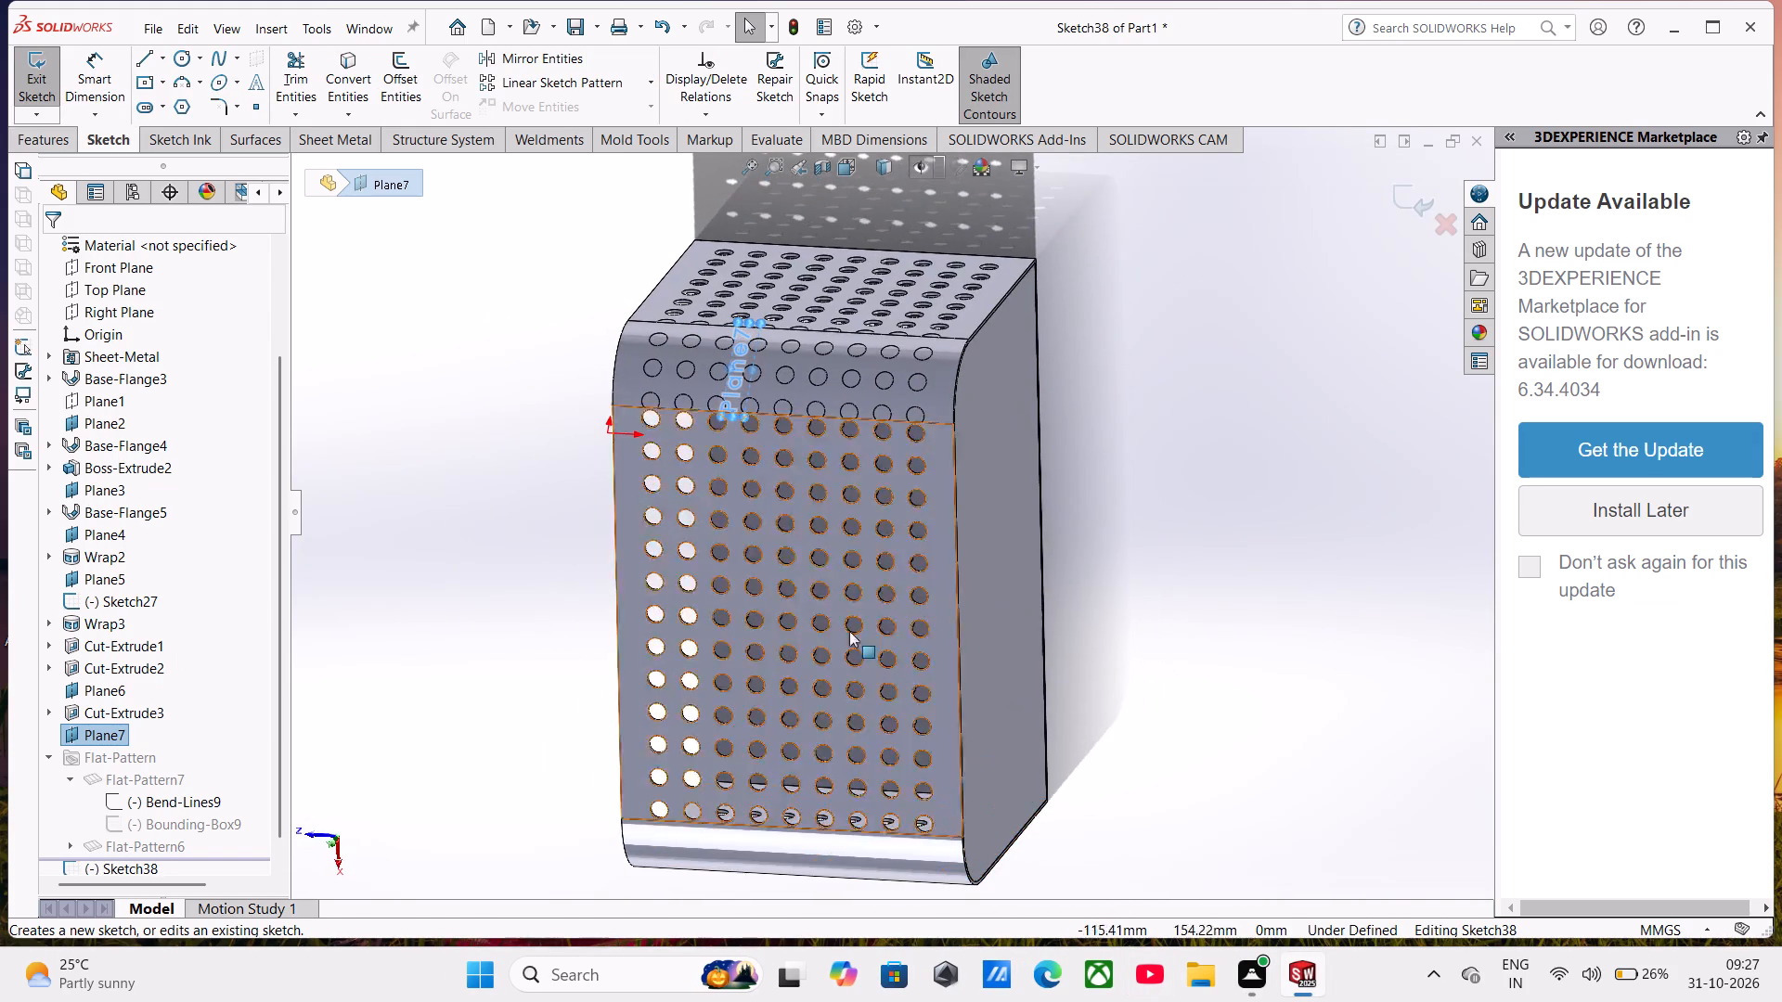
scroll(741, 462, down, 4)
middle_drag(743, 456, 781, 498)
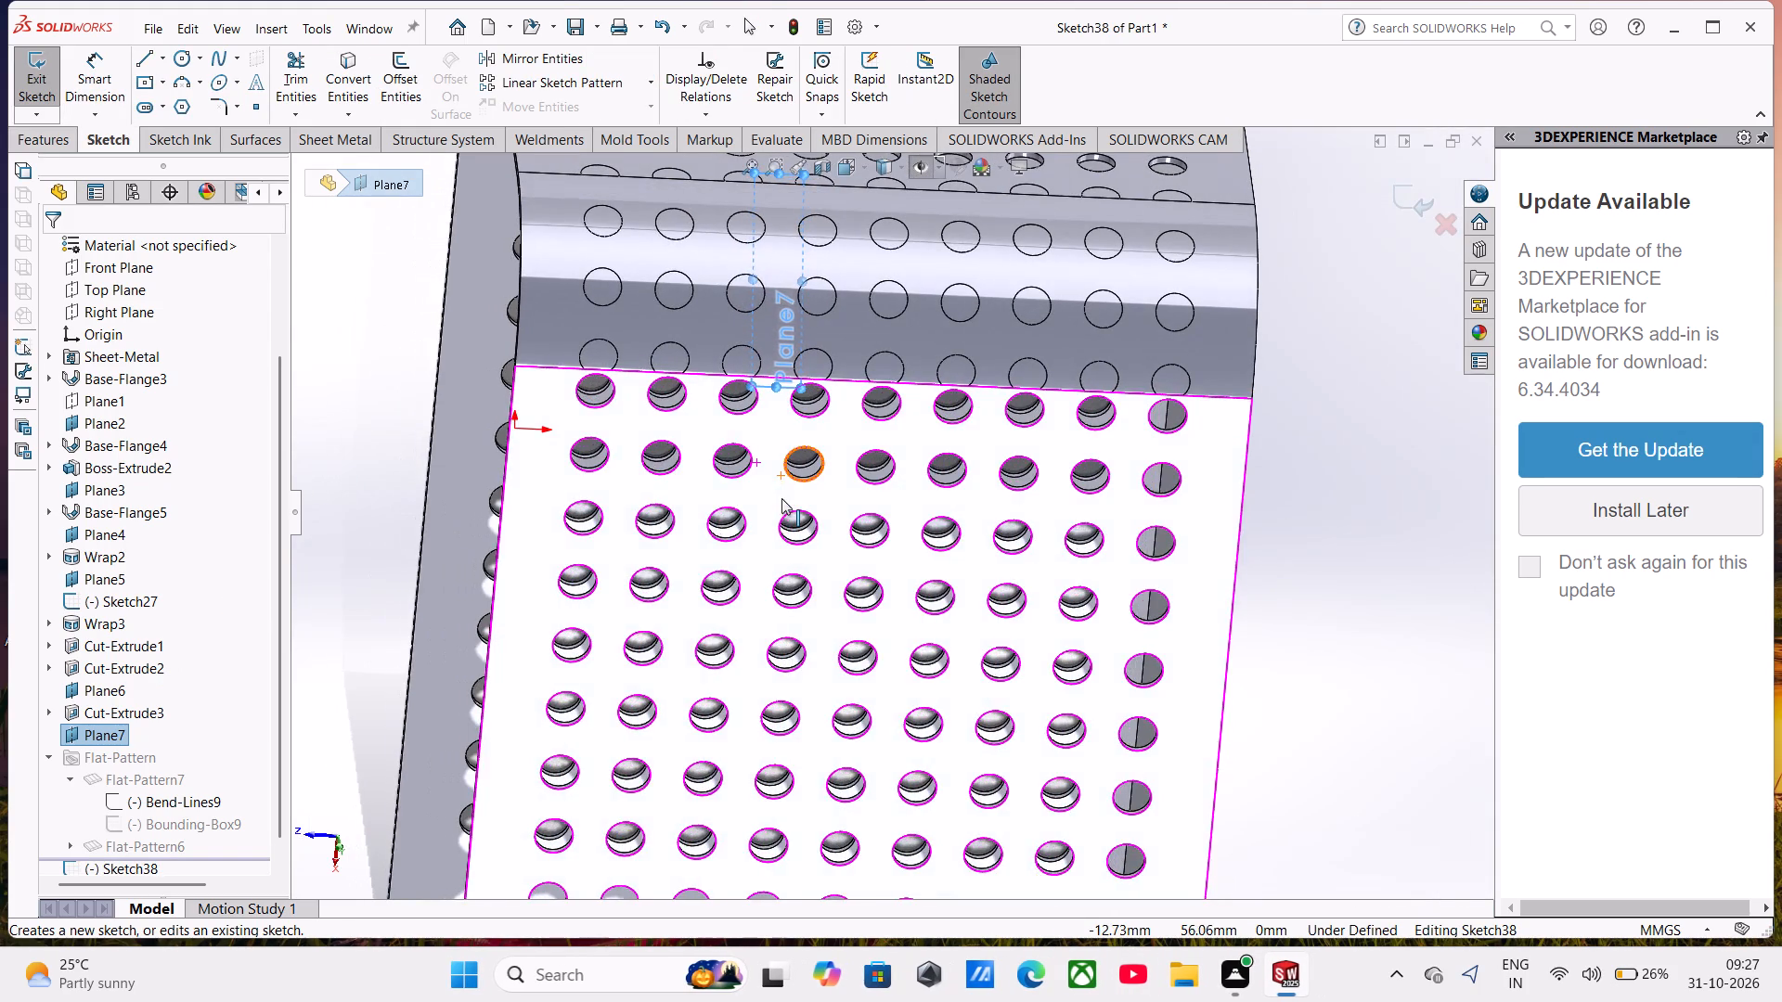
click(373, 68)
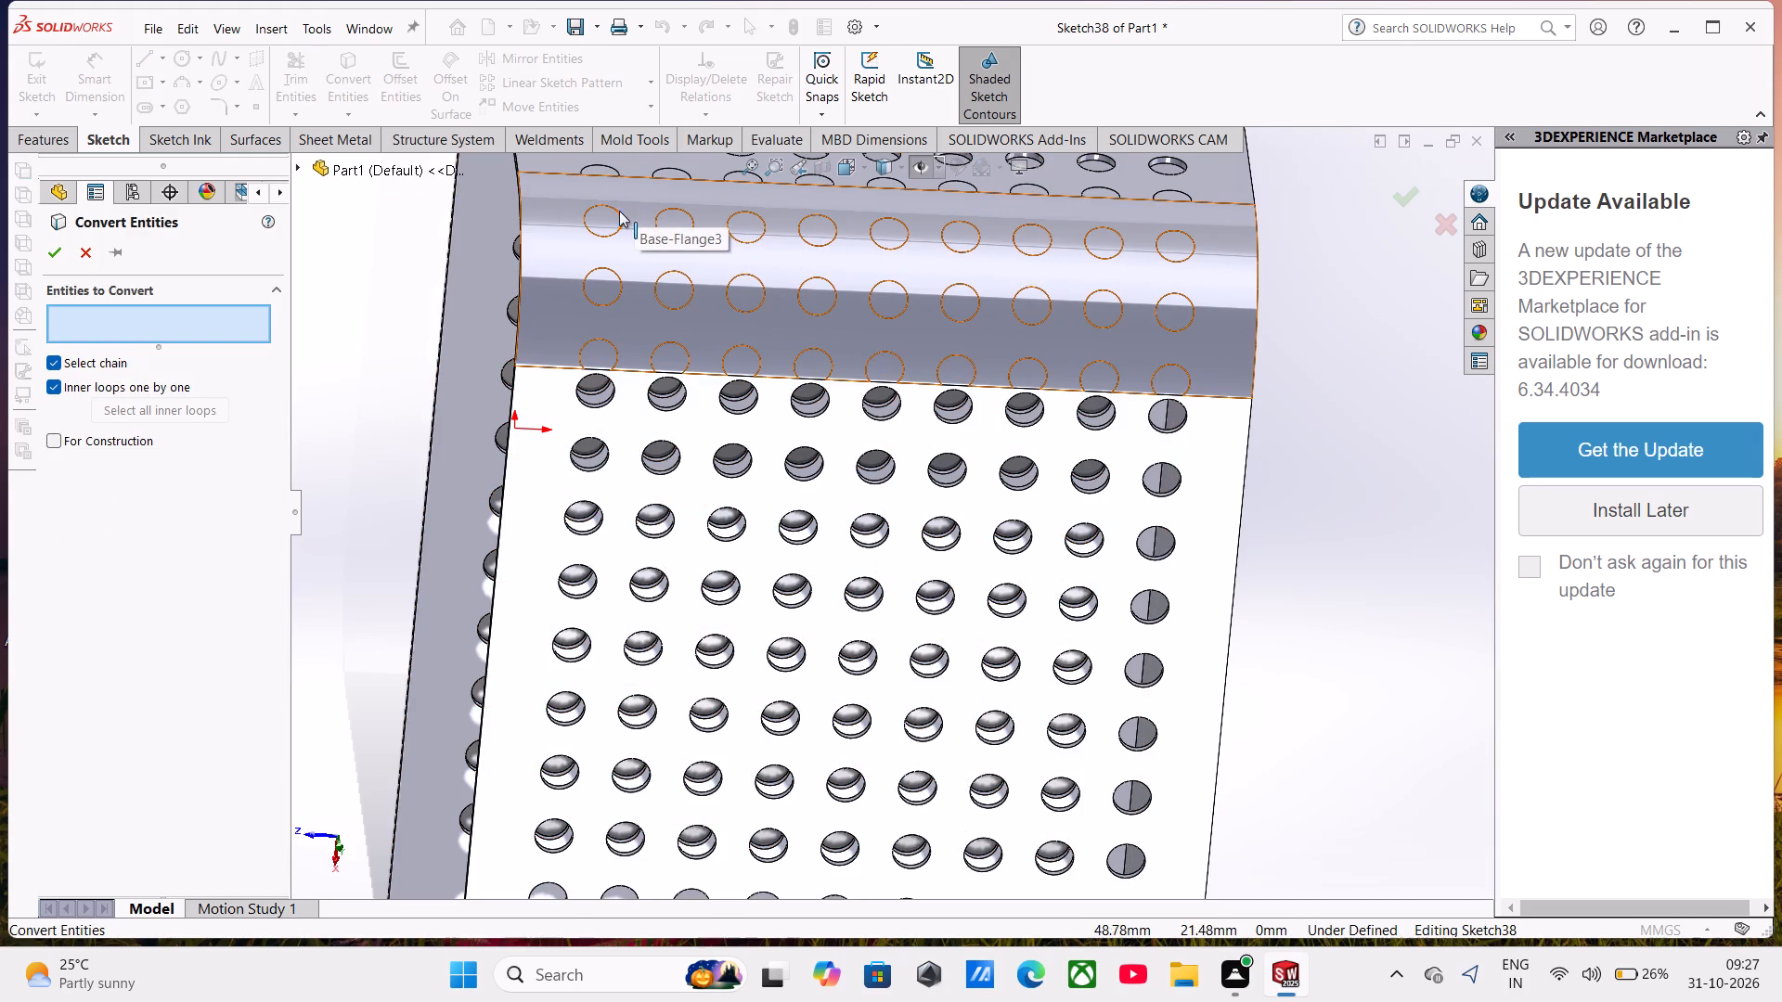
click(619, 211)
click(687, 212)
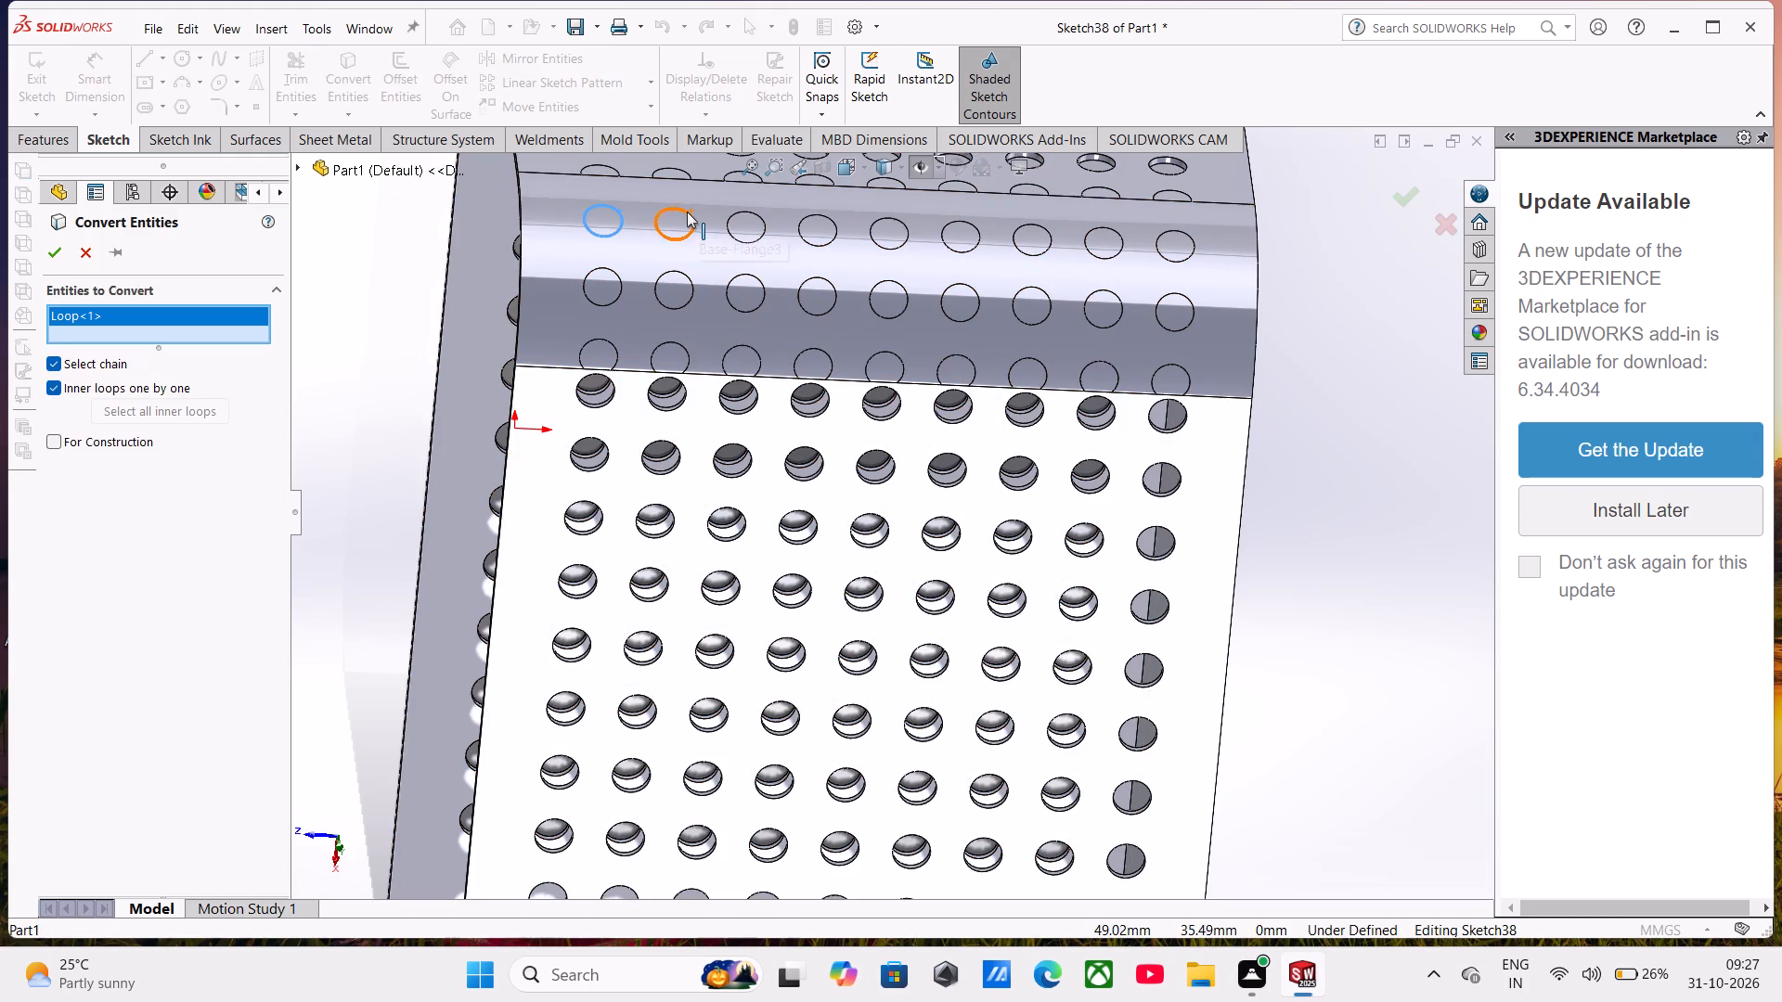
click(750, 212)
click(833, 217)
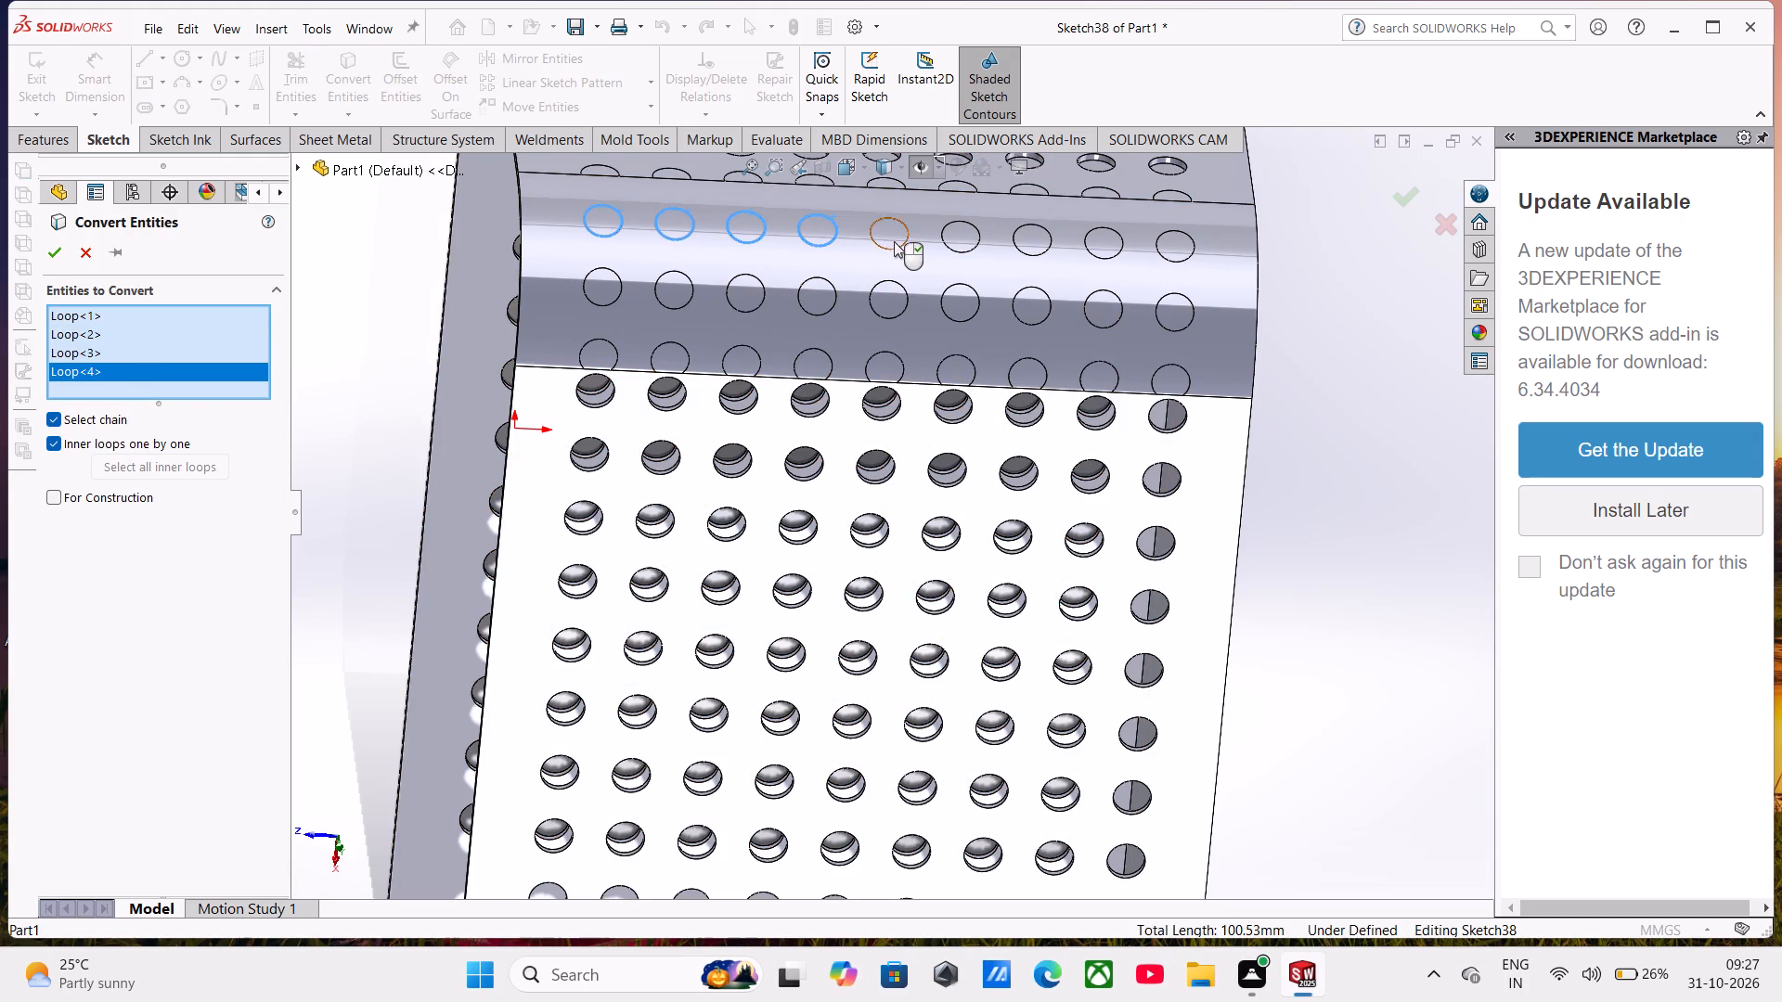
click(887, 250)
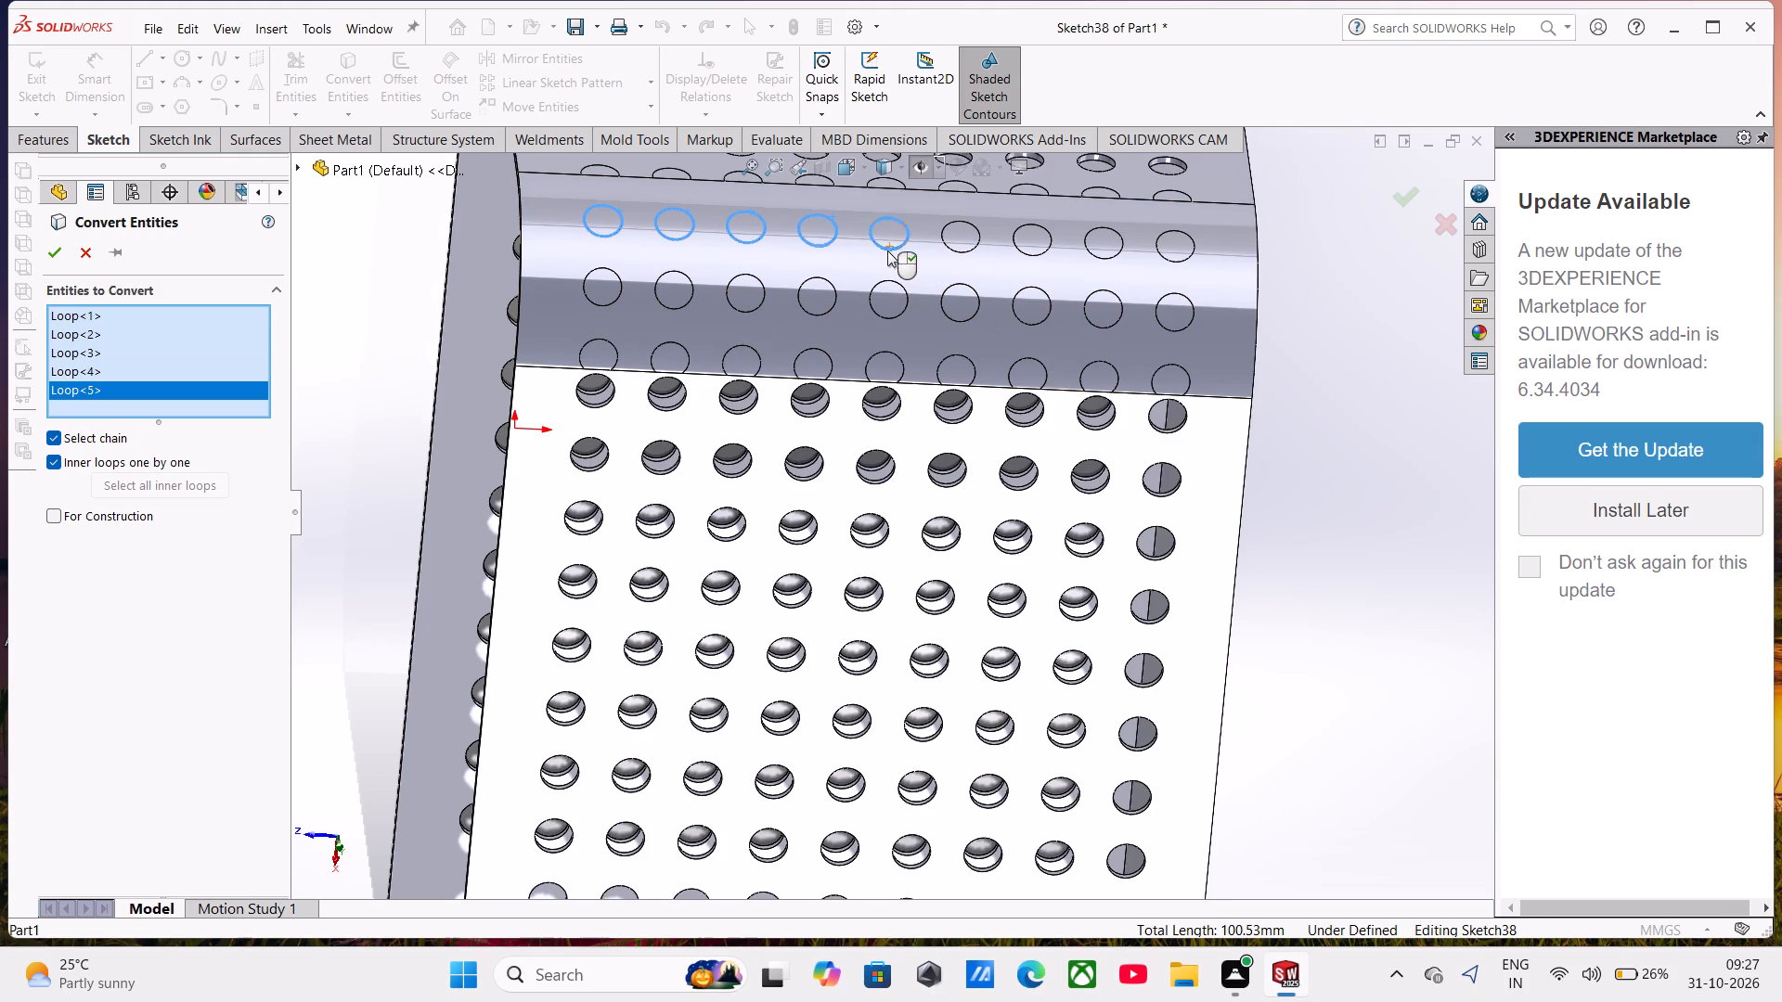
click(946, 240)
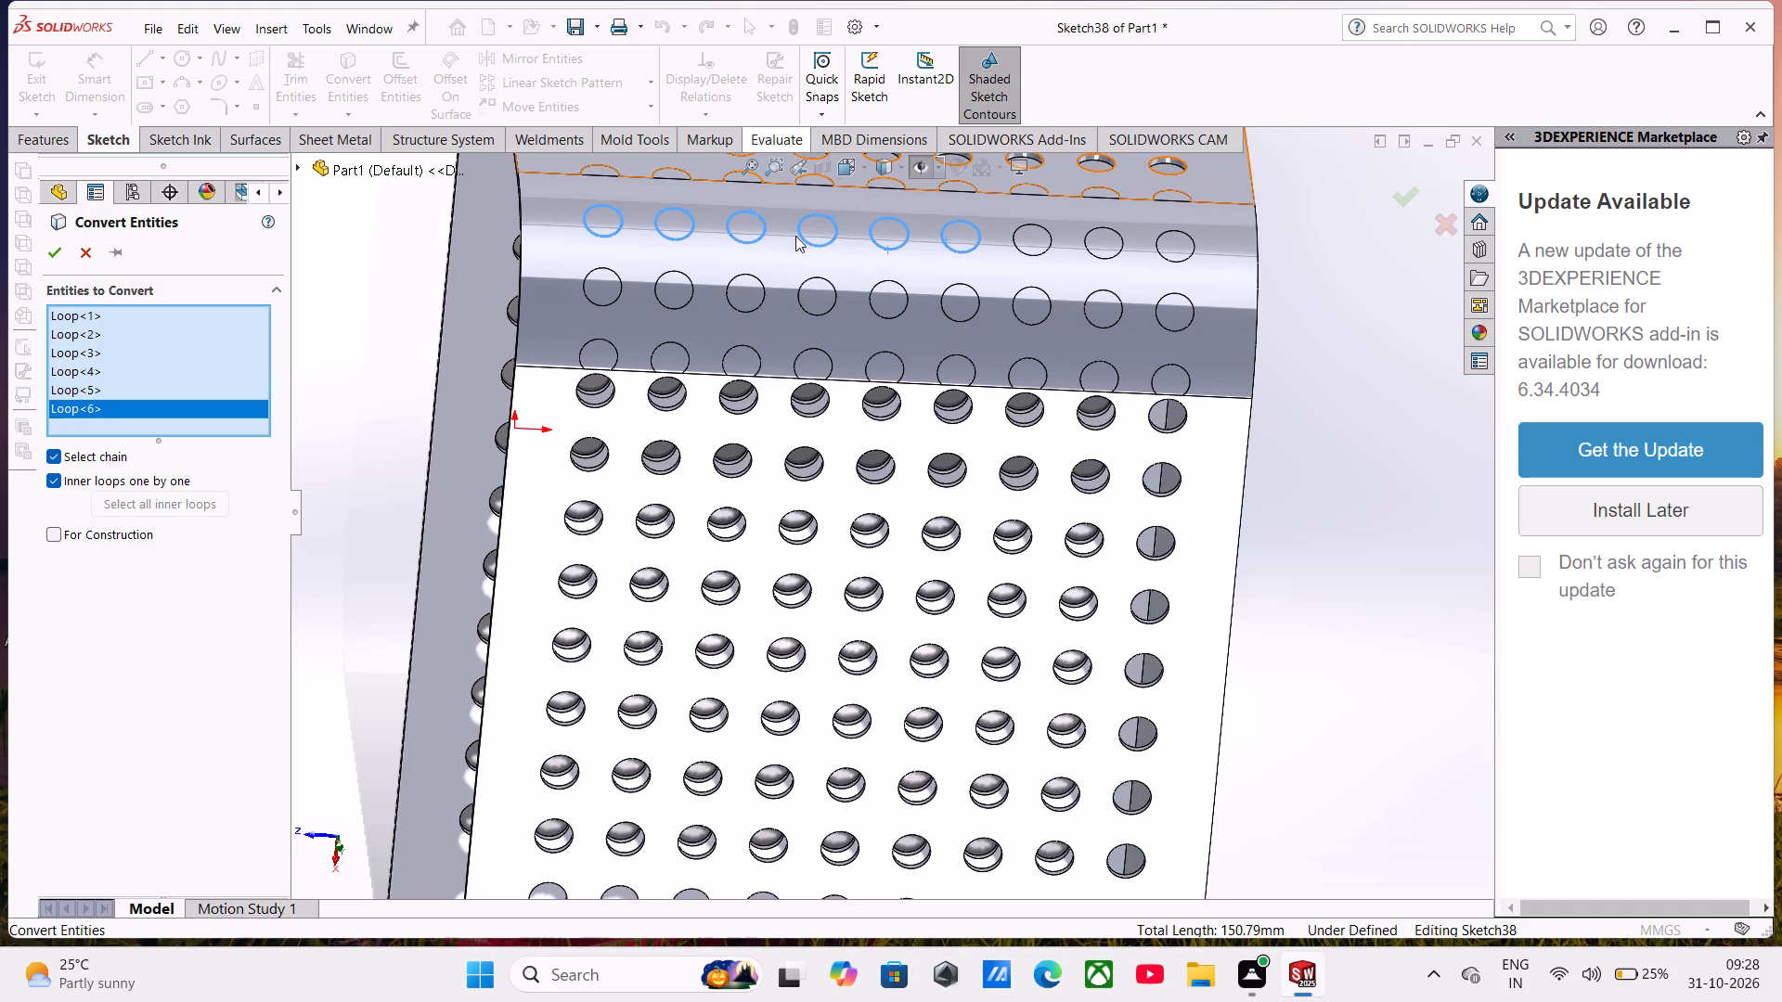
Add the first three circles of the bend's second row and the three partial circles beside them to the entities to convert.
click(606, 269)
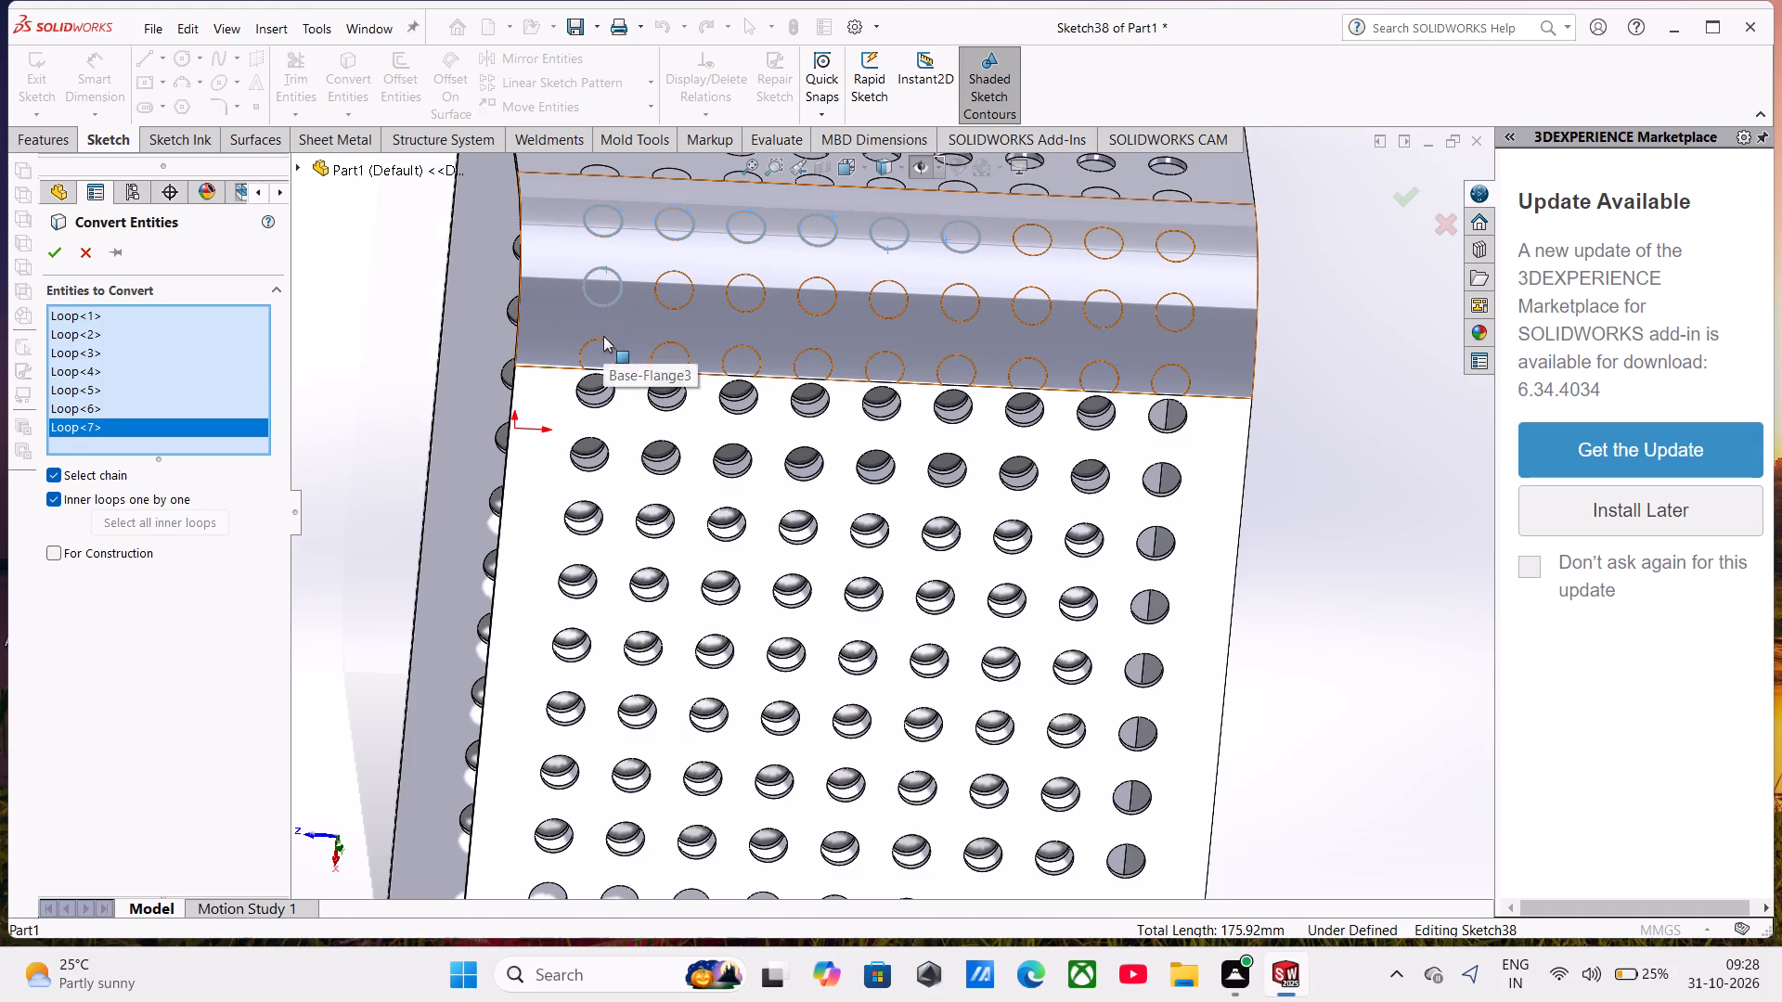
click(603, 338)
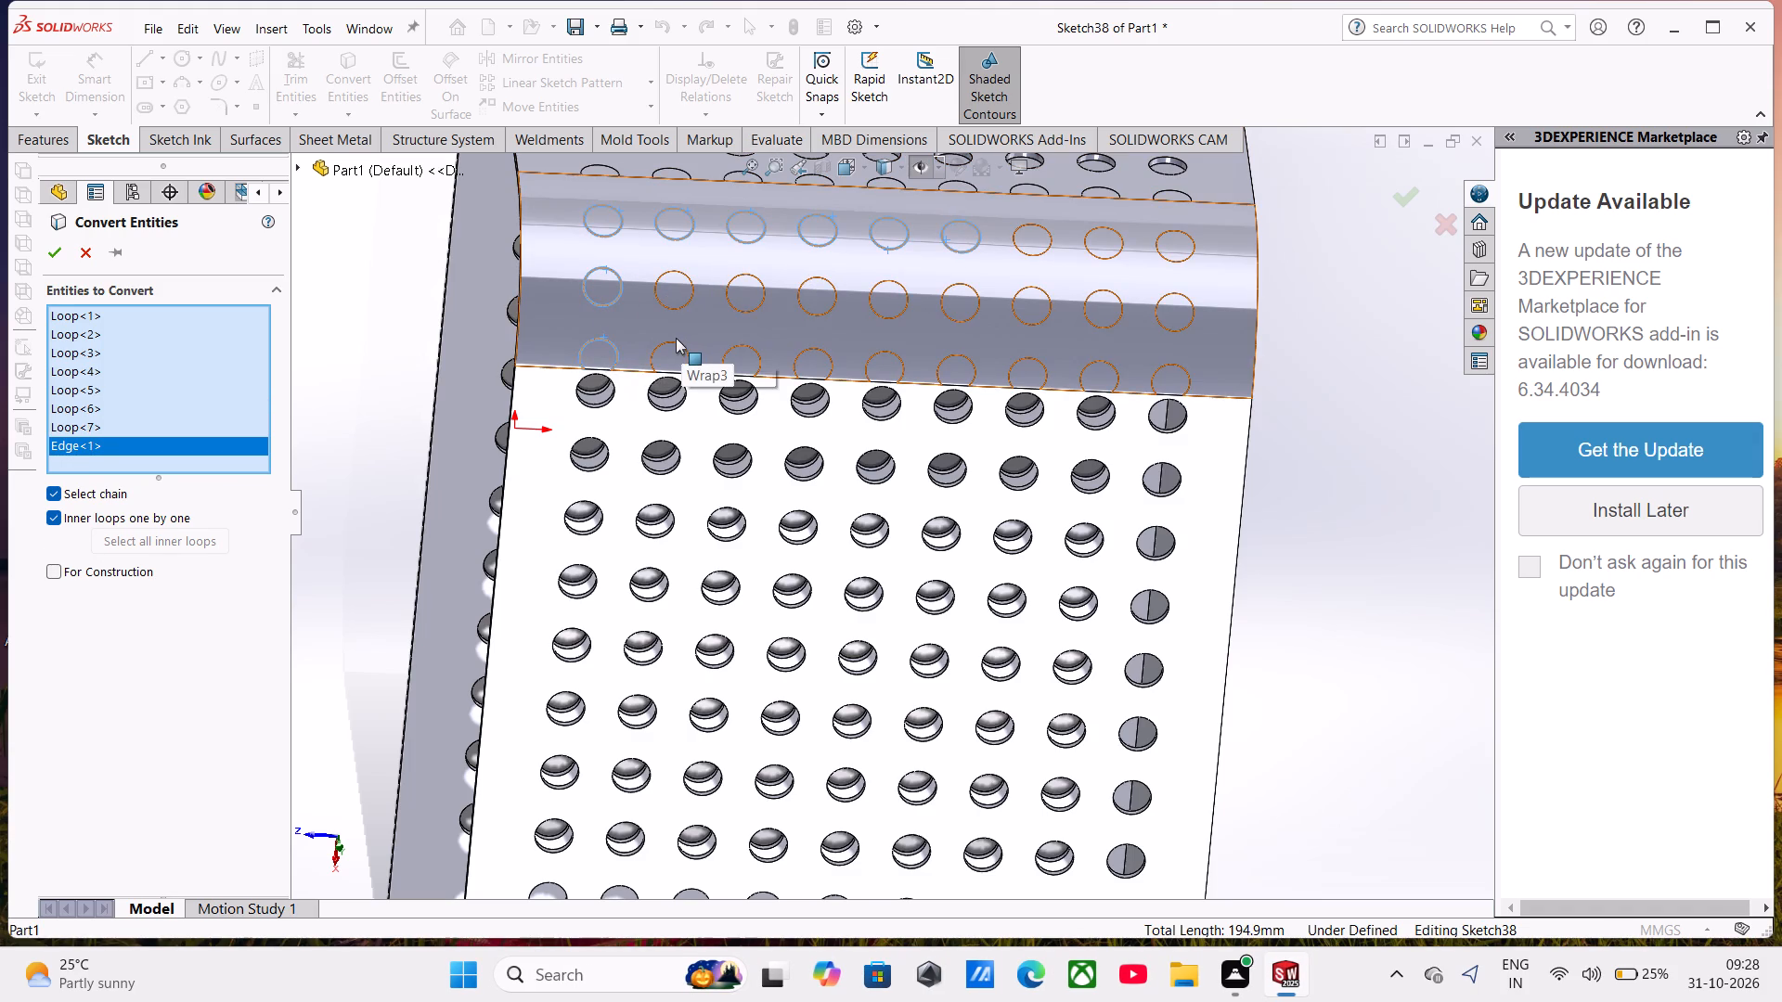
click(670, 340)
click(669, 307)
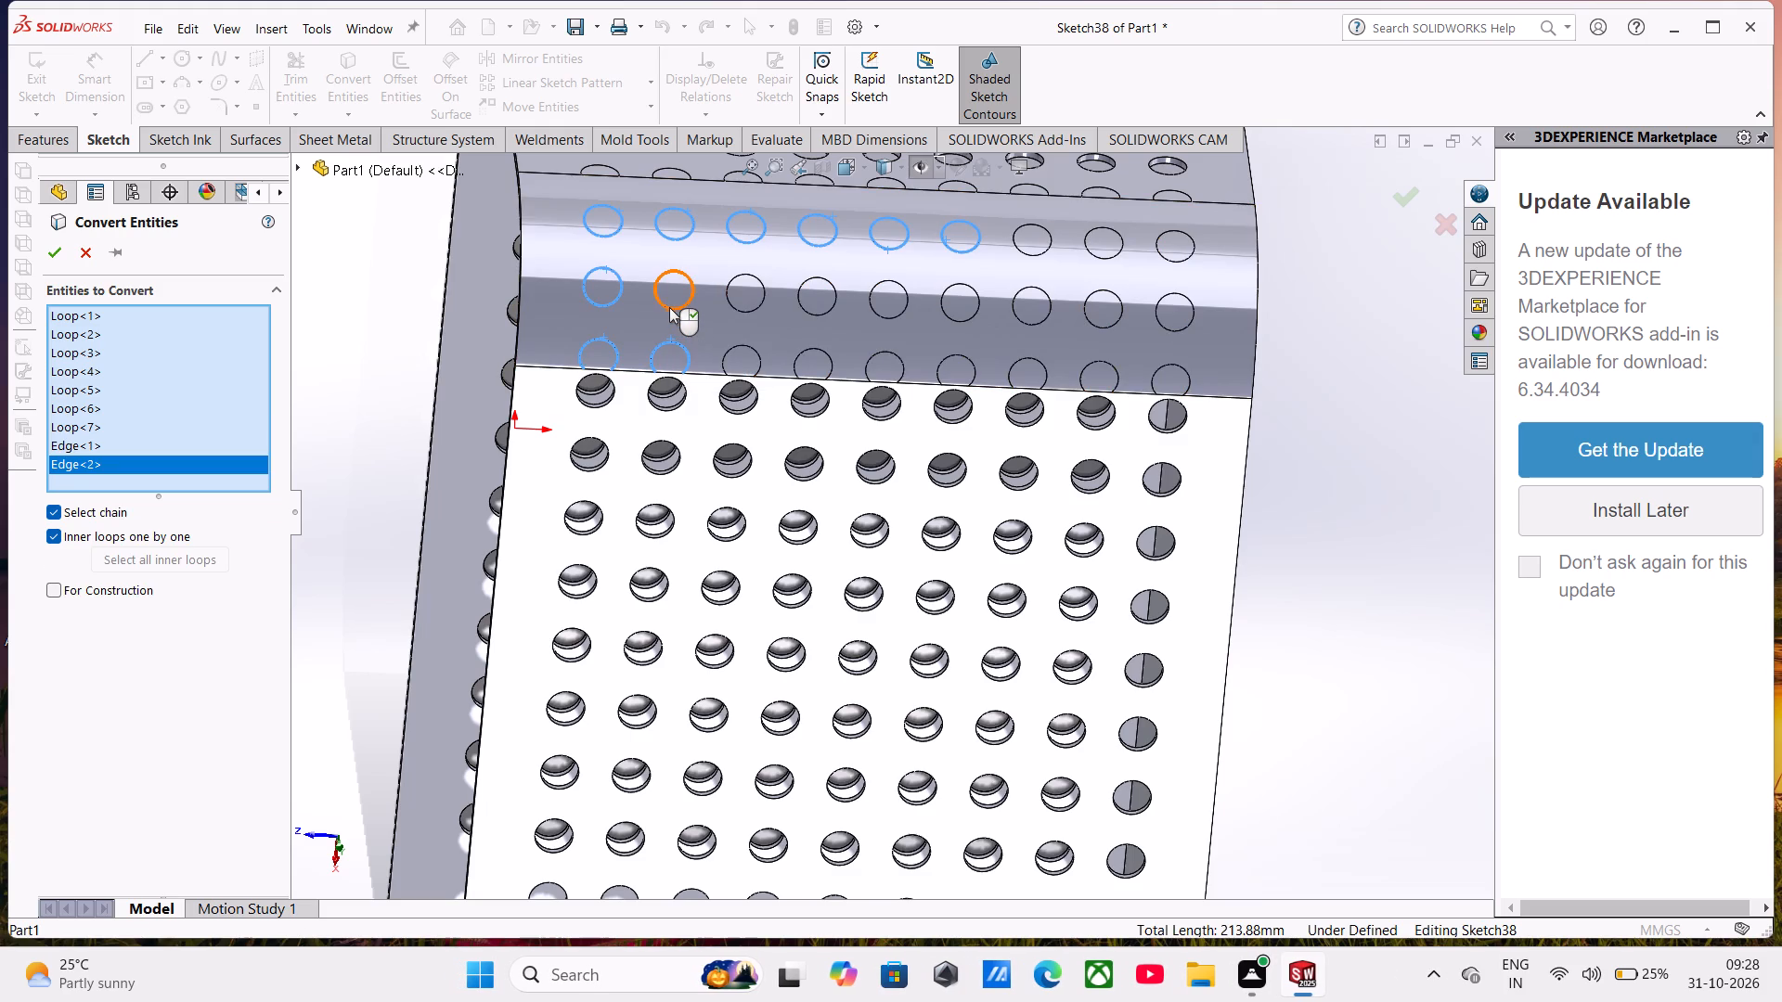
click(726, 302)
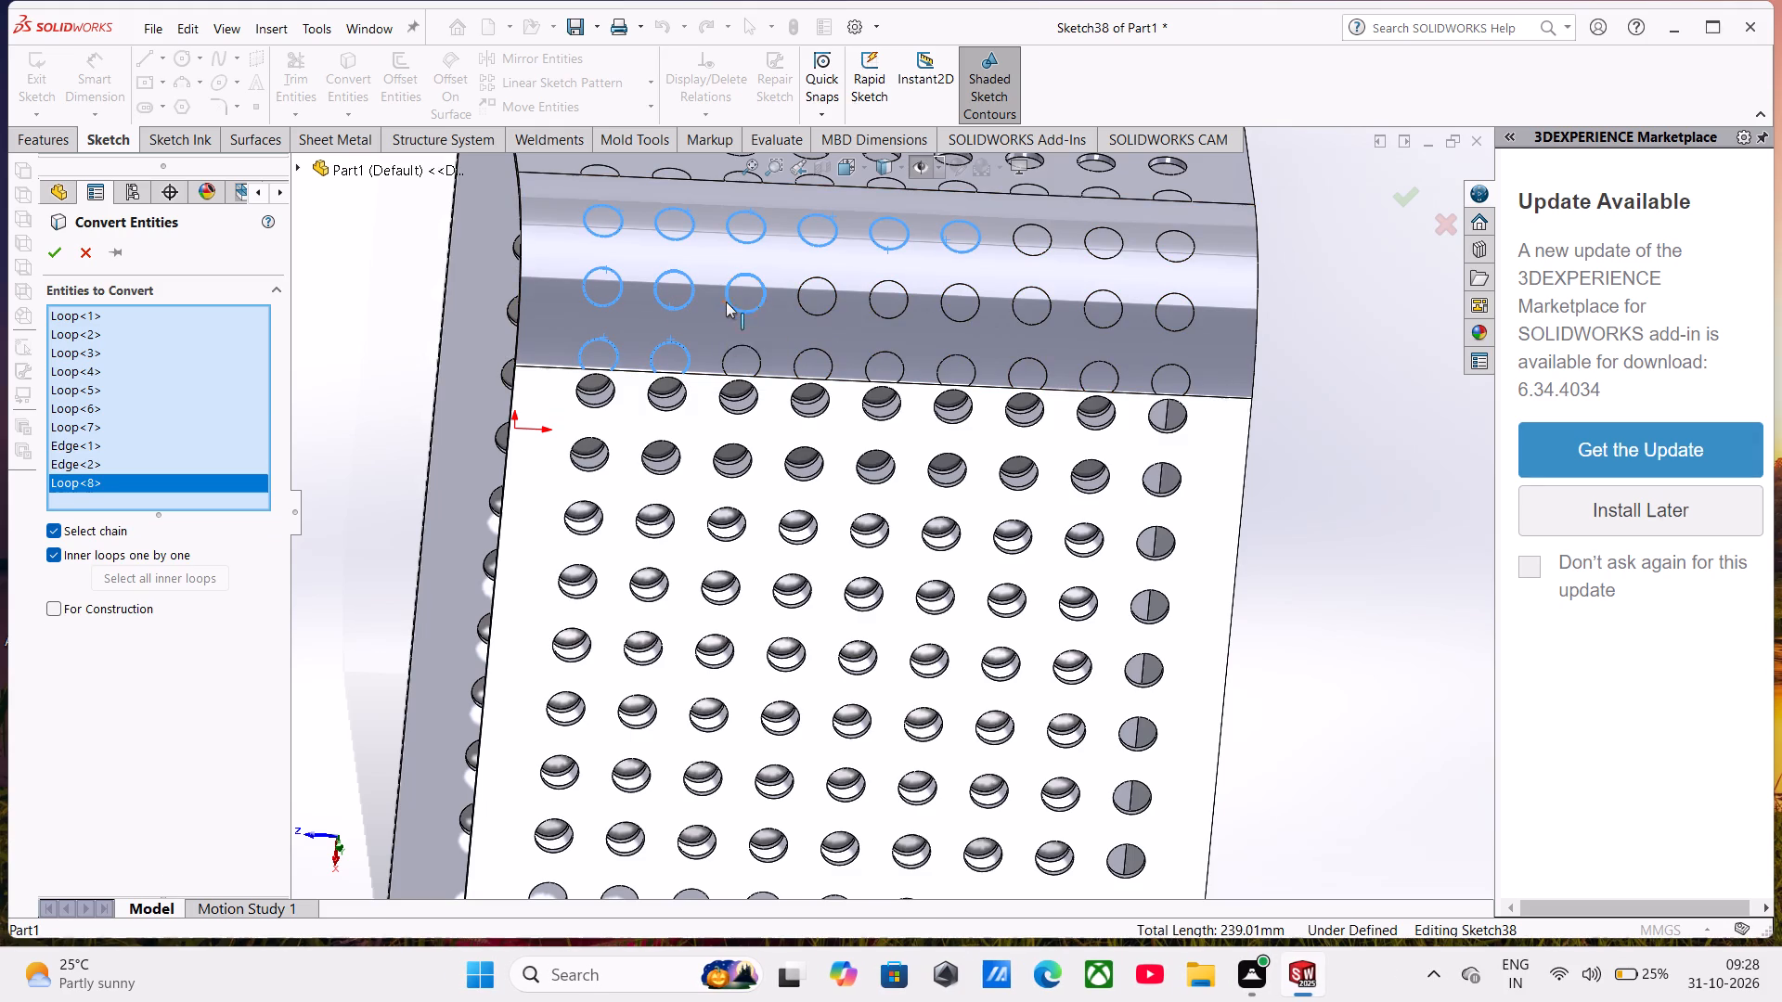
click(750, 344)
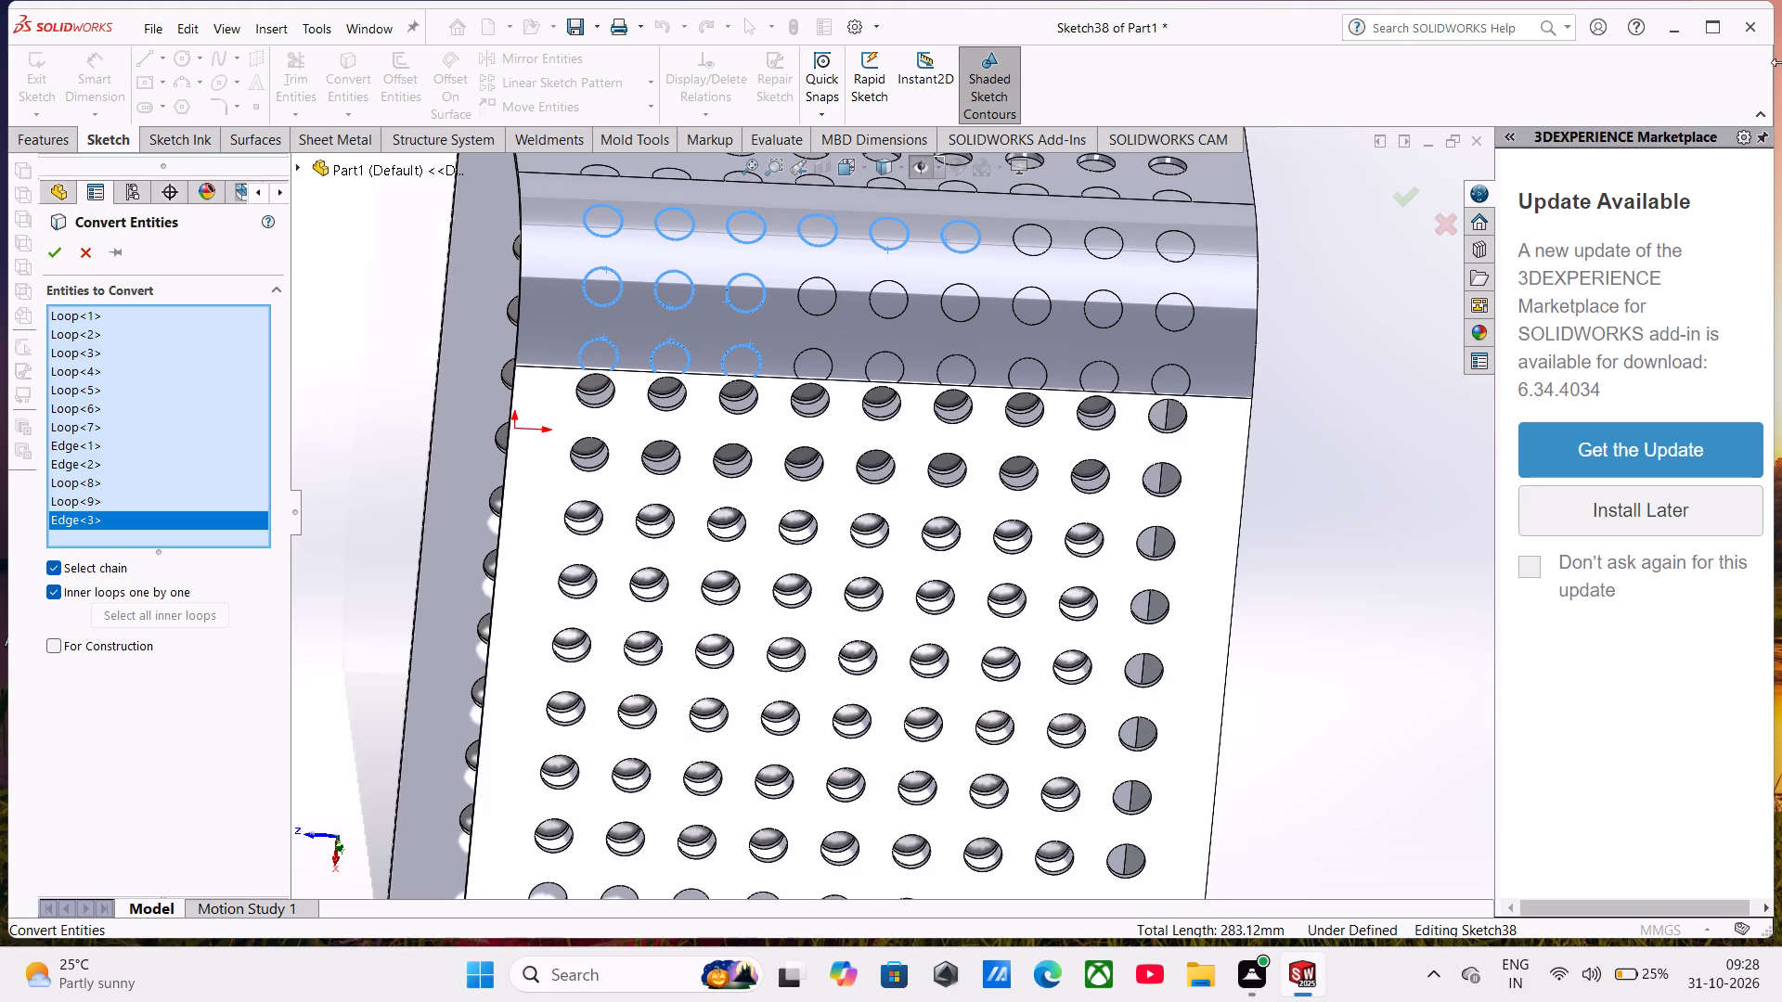
Add the last three circles of the bend's first row and the remaining six circles of its second row to the entities to convert.
click(1016, 238)
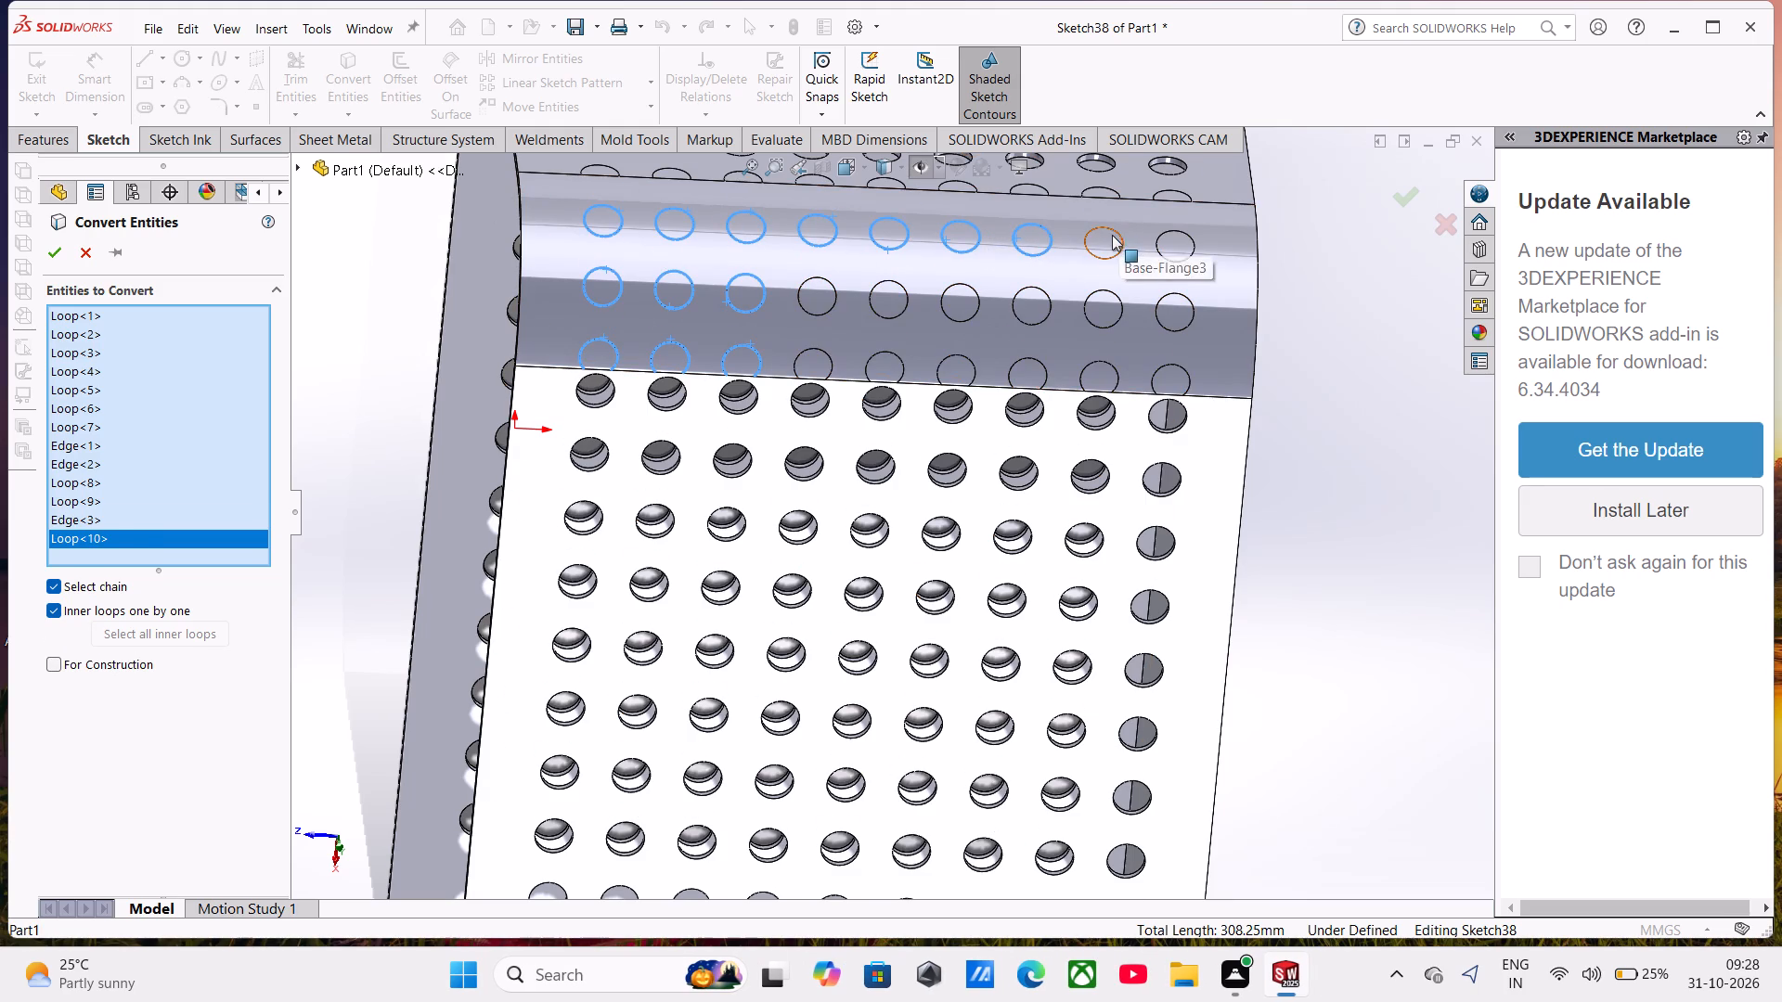
click(1111, 232)
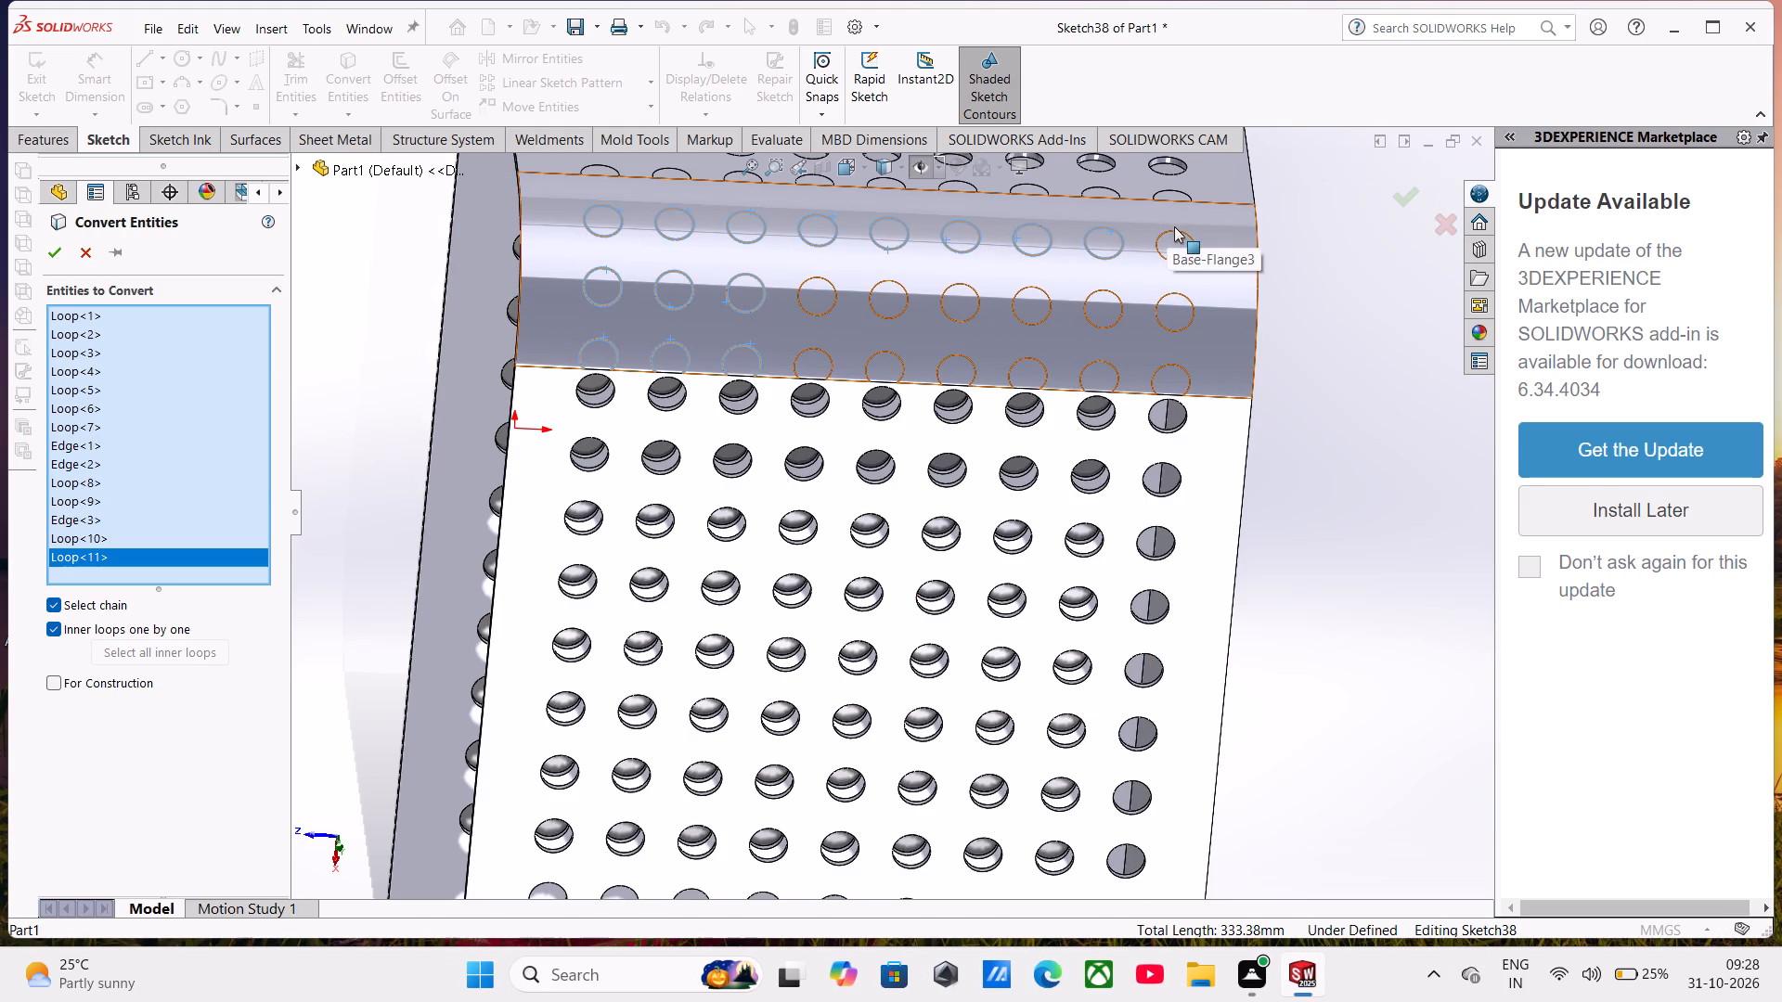
click(1175, 231)
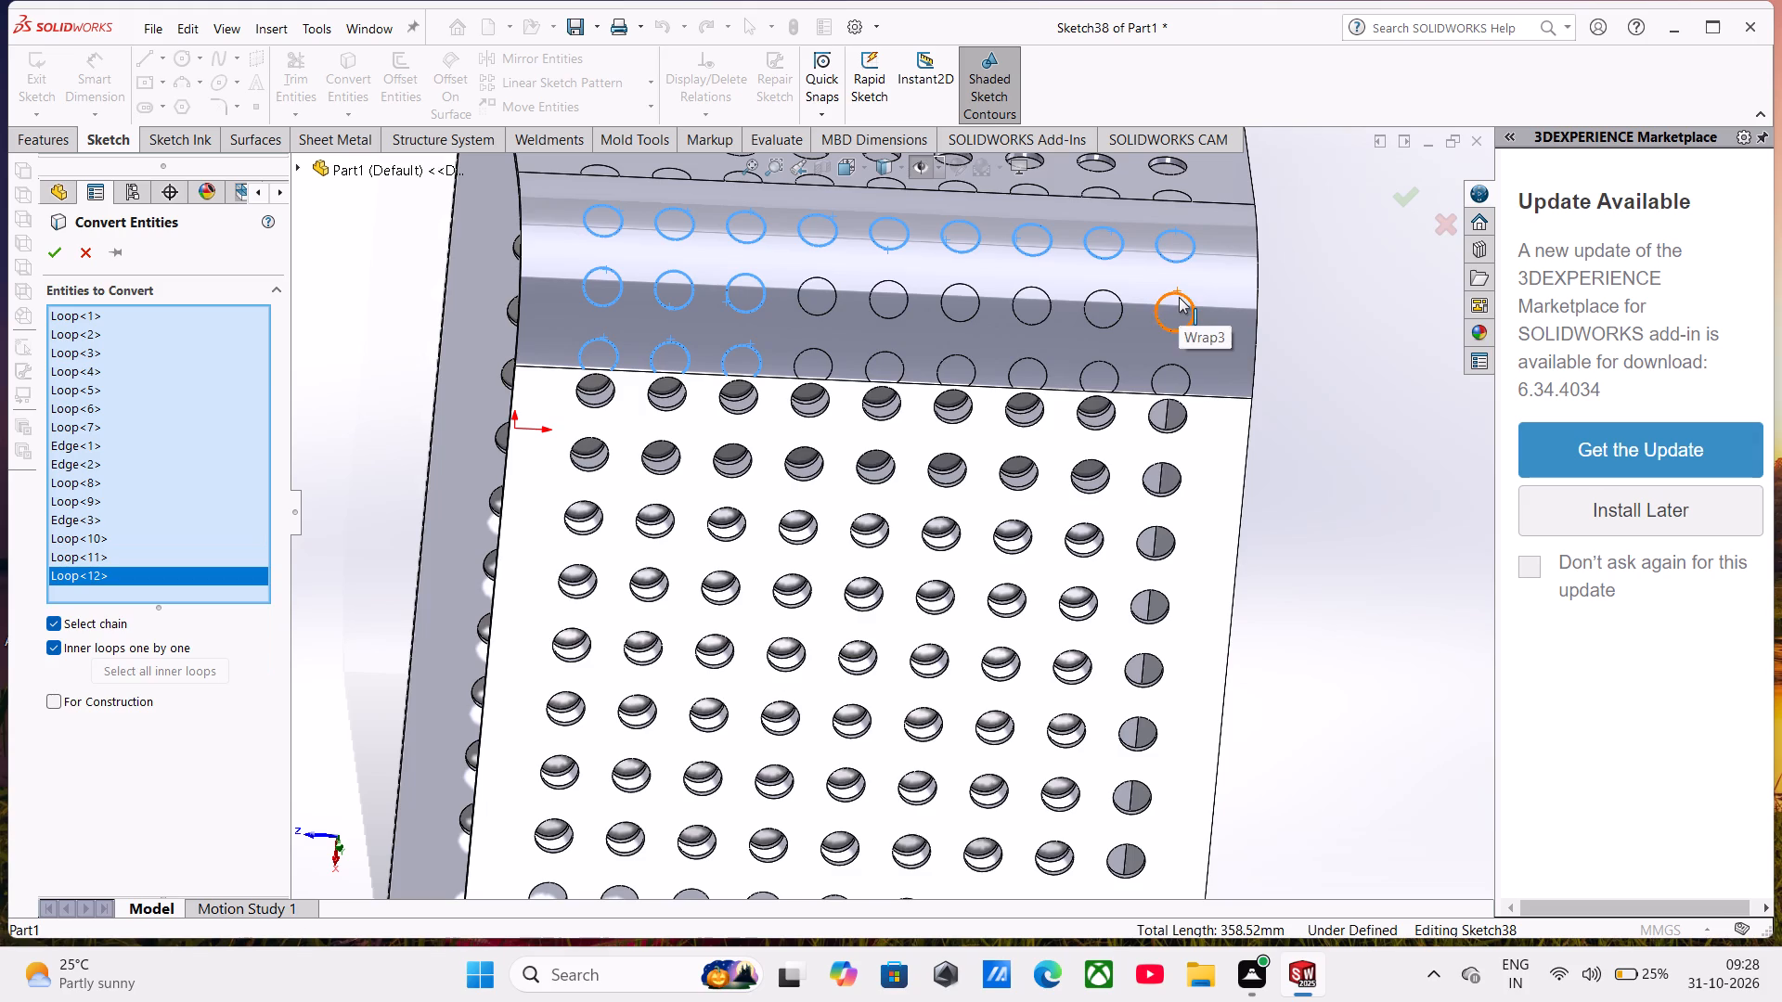
click(1179, 297)
click(1108, 292)
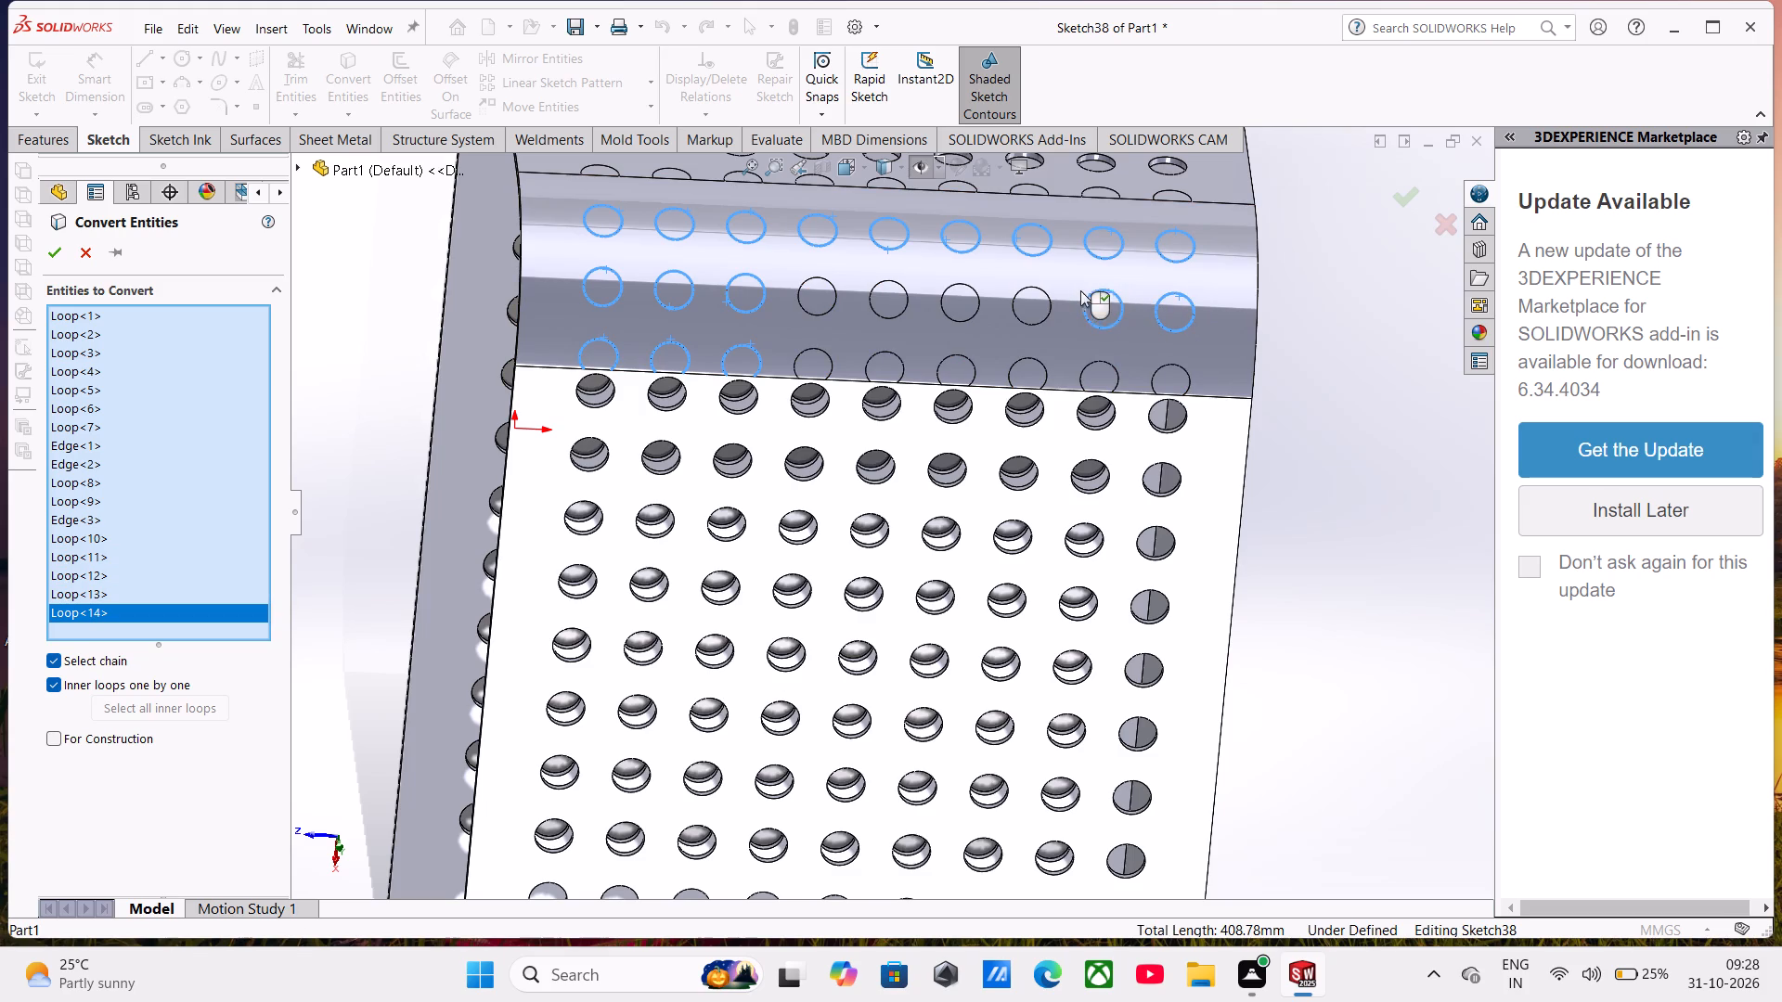
click(1045, 290)
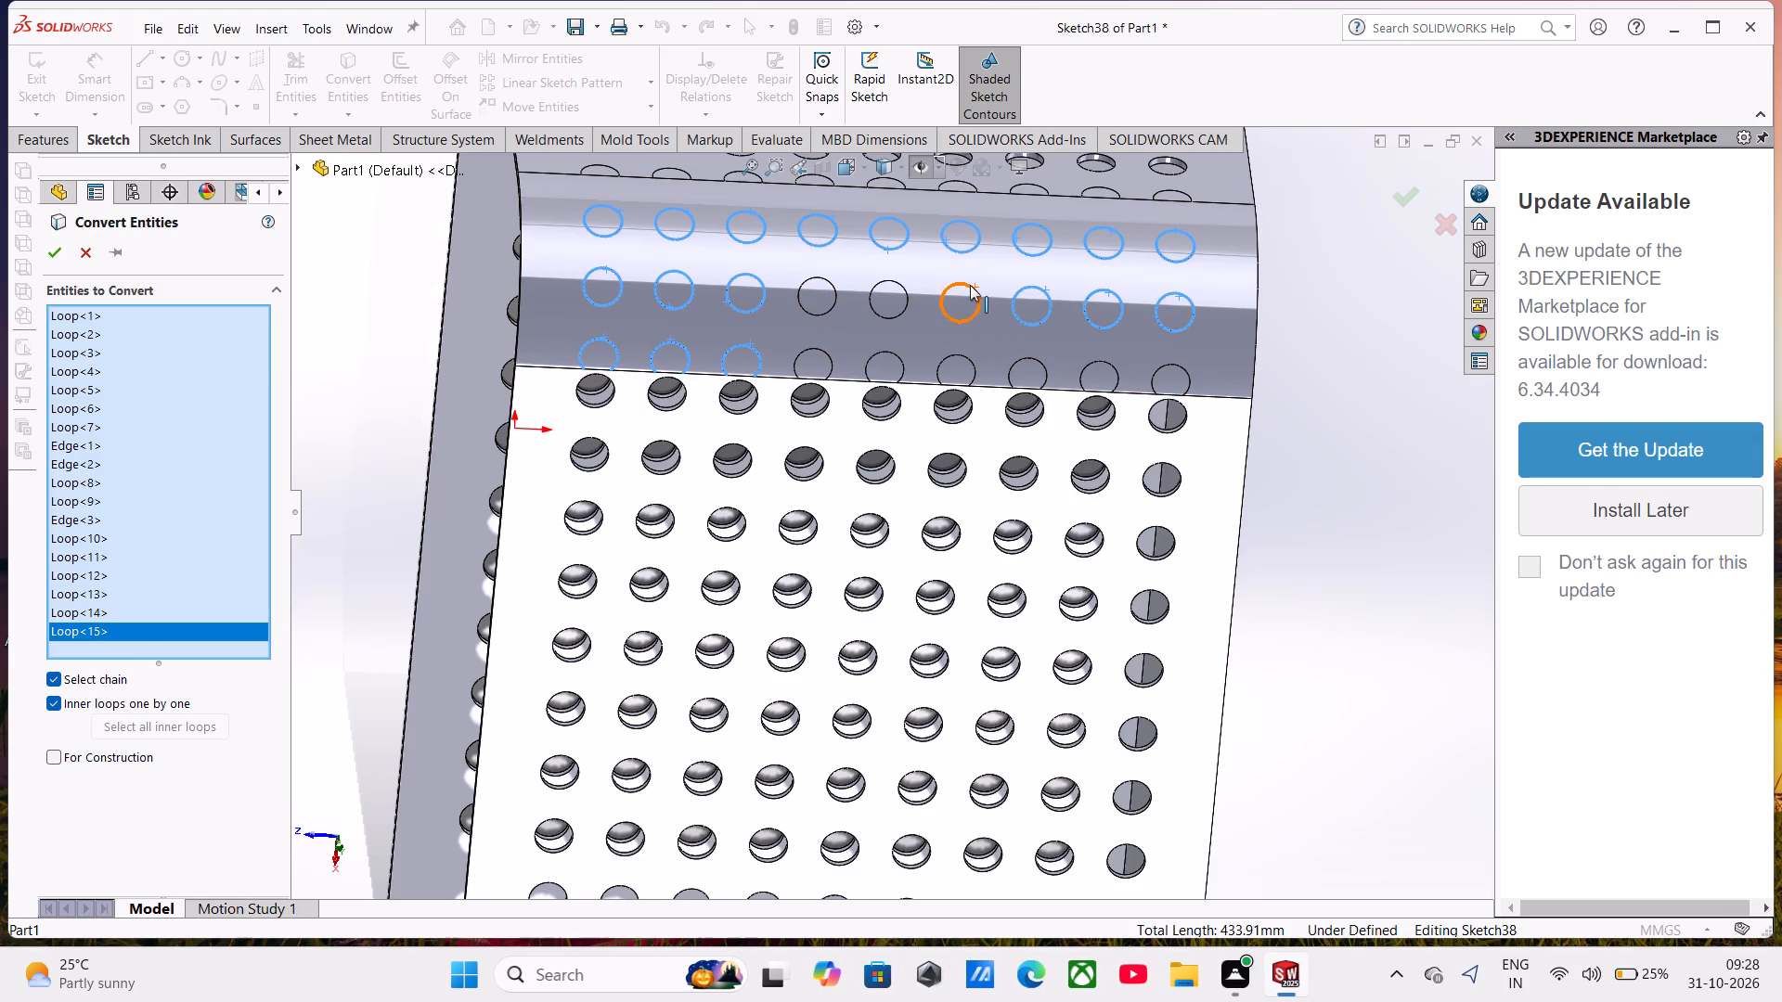
click(970, 286)
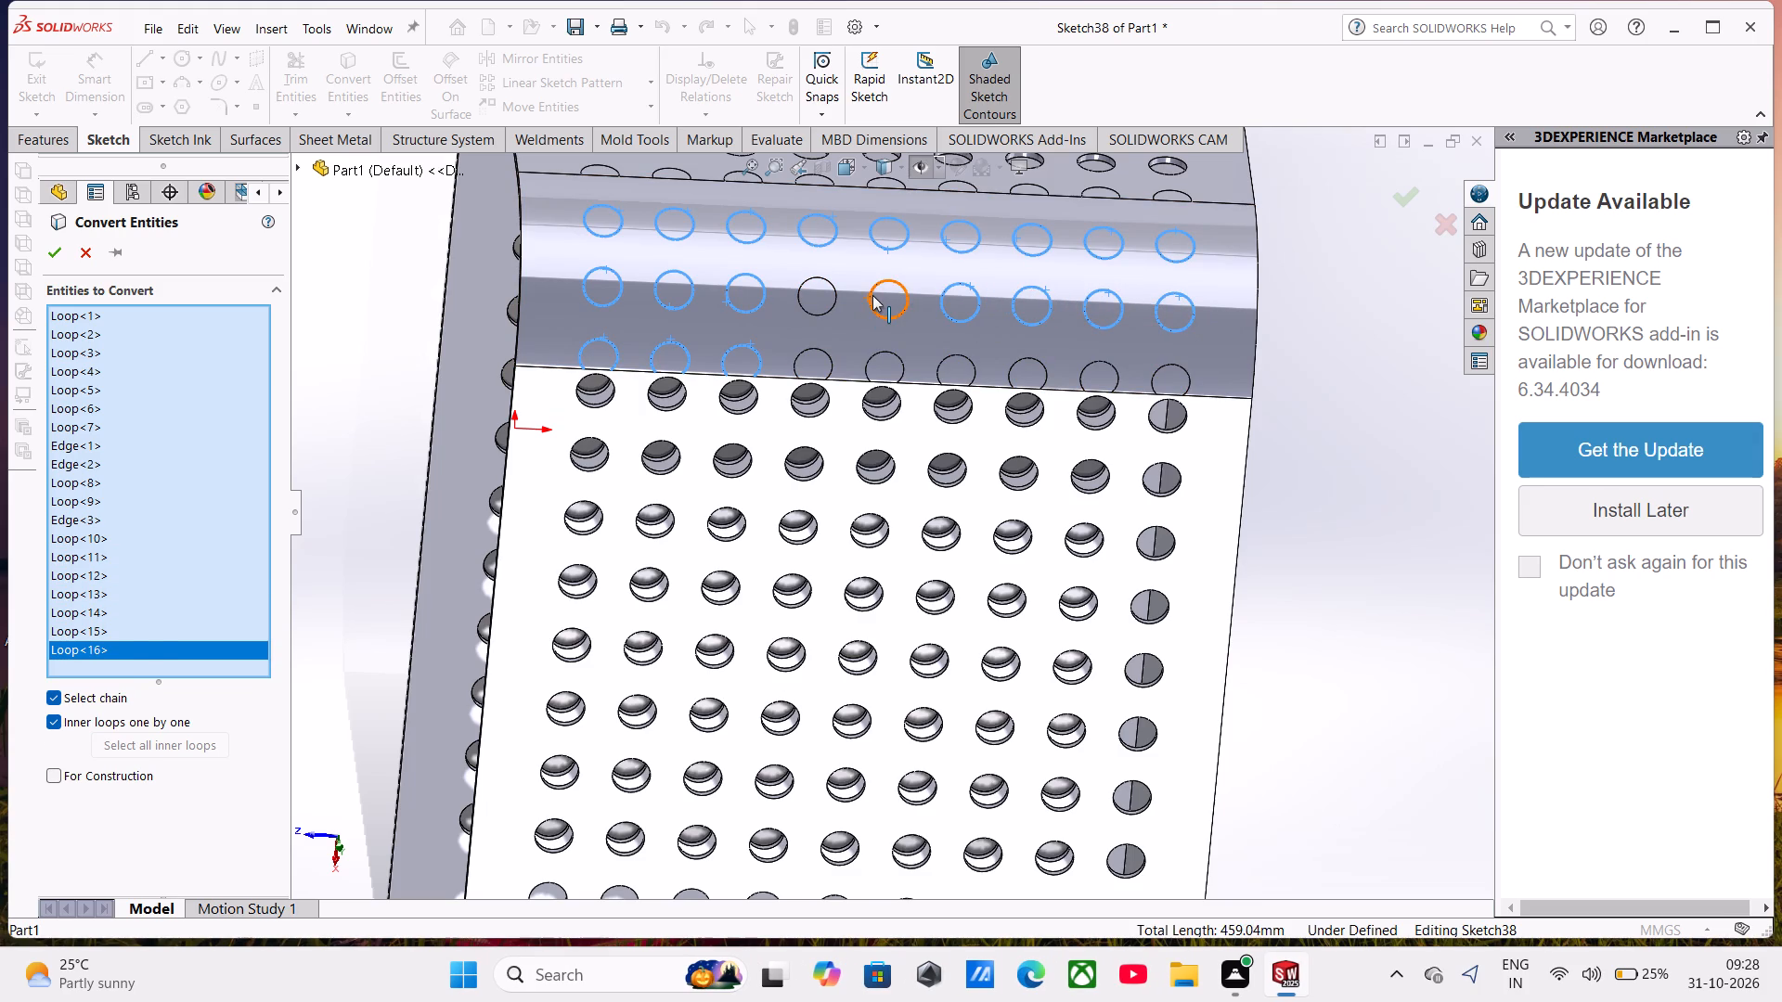
click(872, 295)
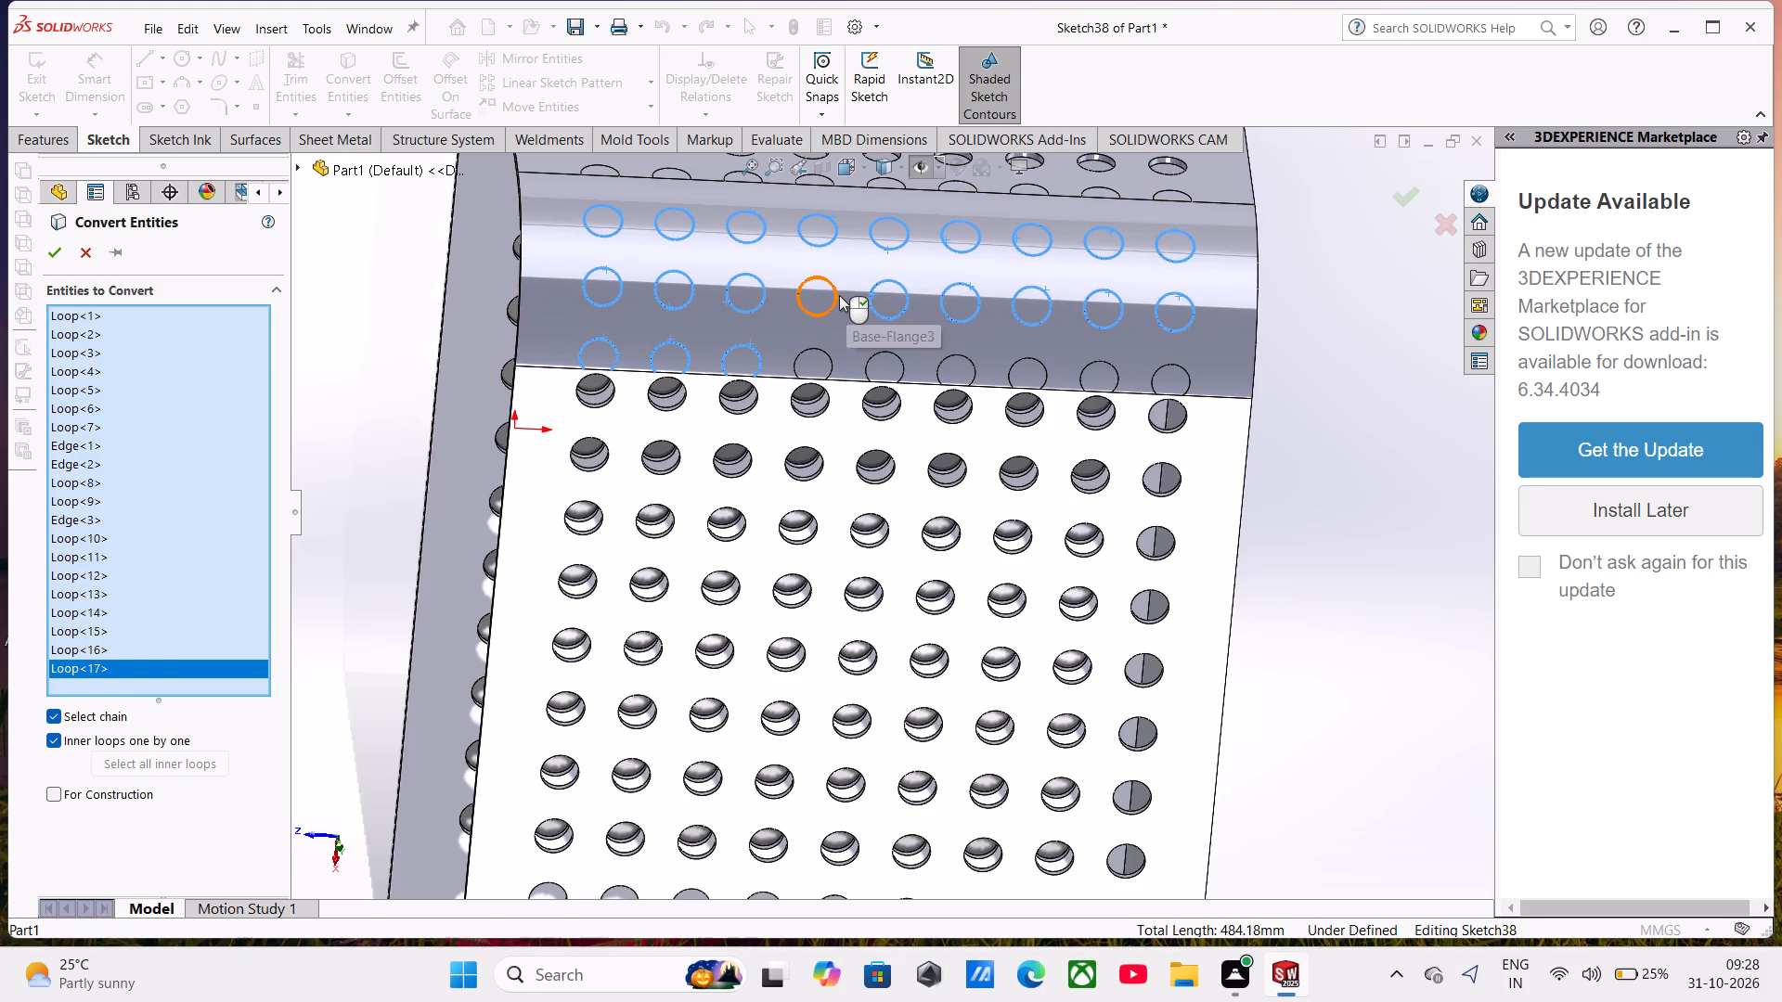
click(838, 295)
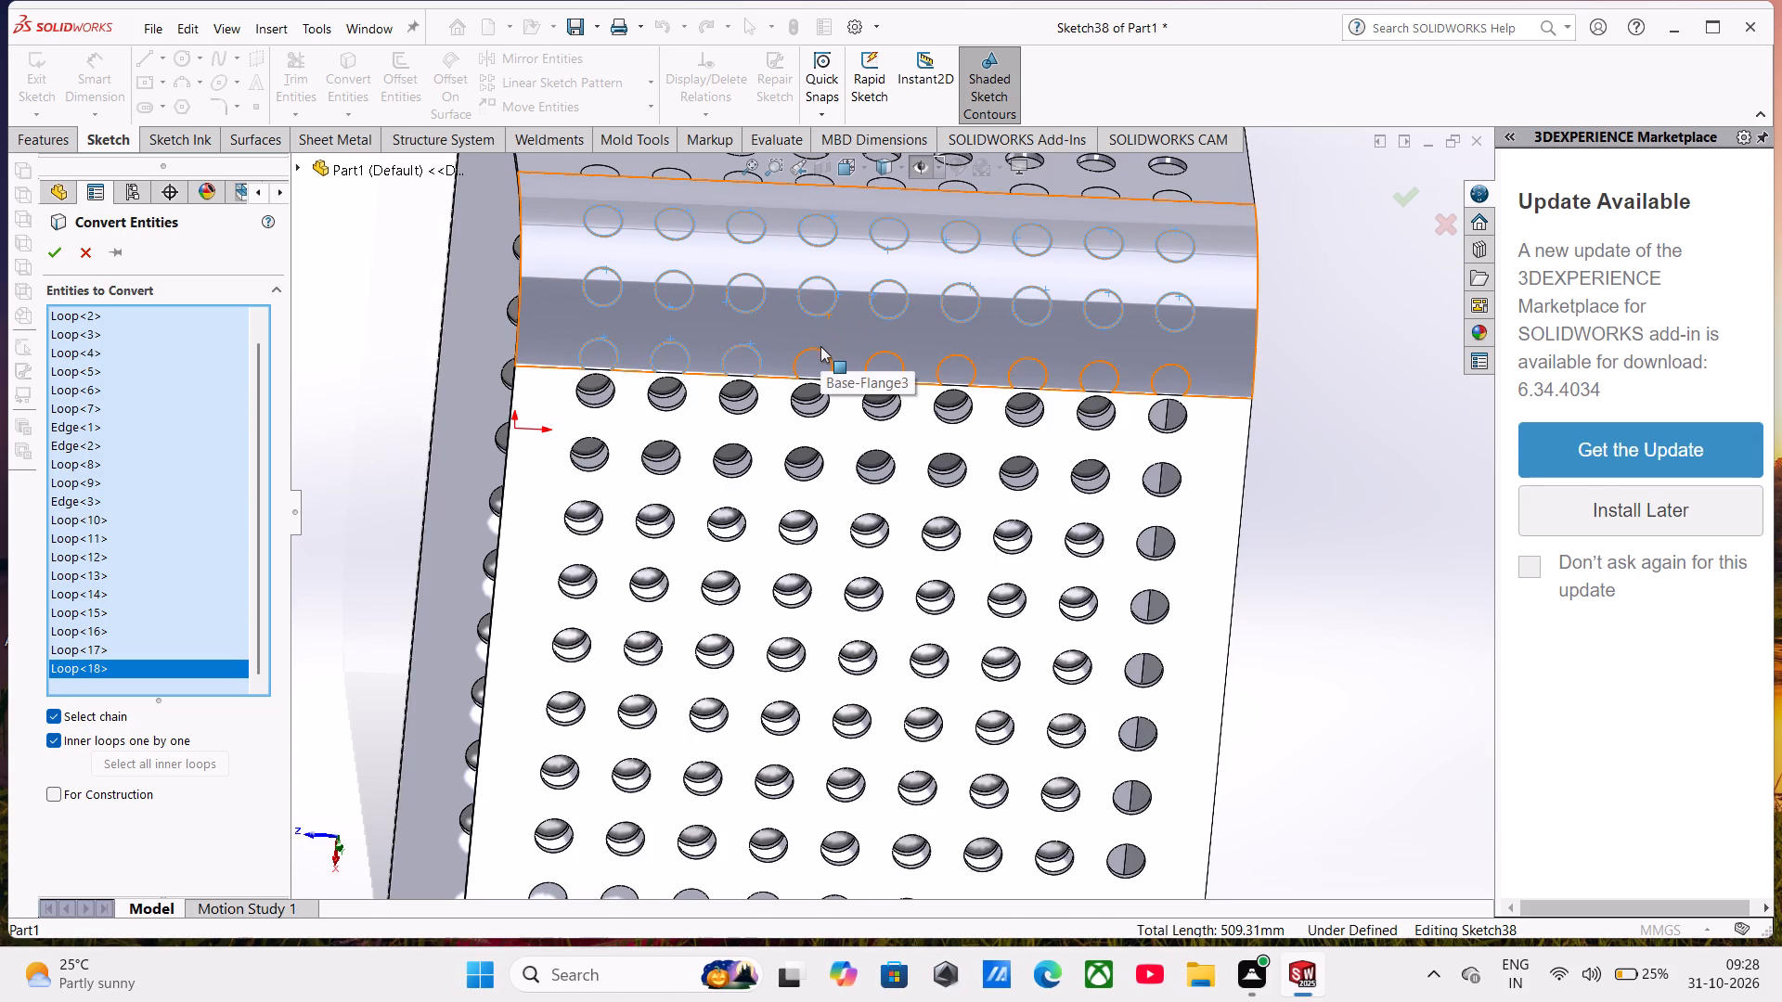
Add the remaining six partial circles along the lower bend edge and complete the Convert Entities operation.
click(820, 349)
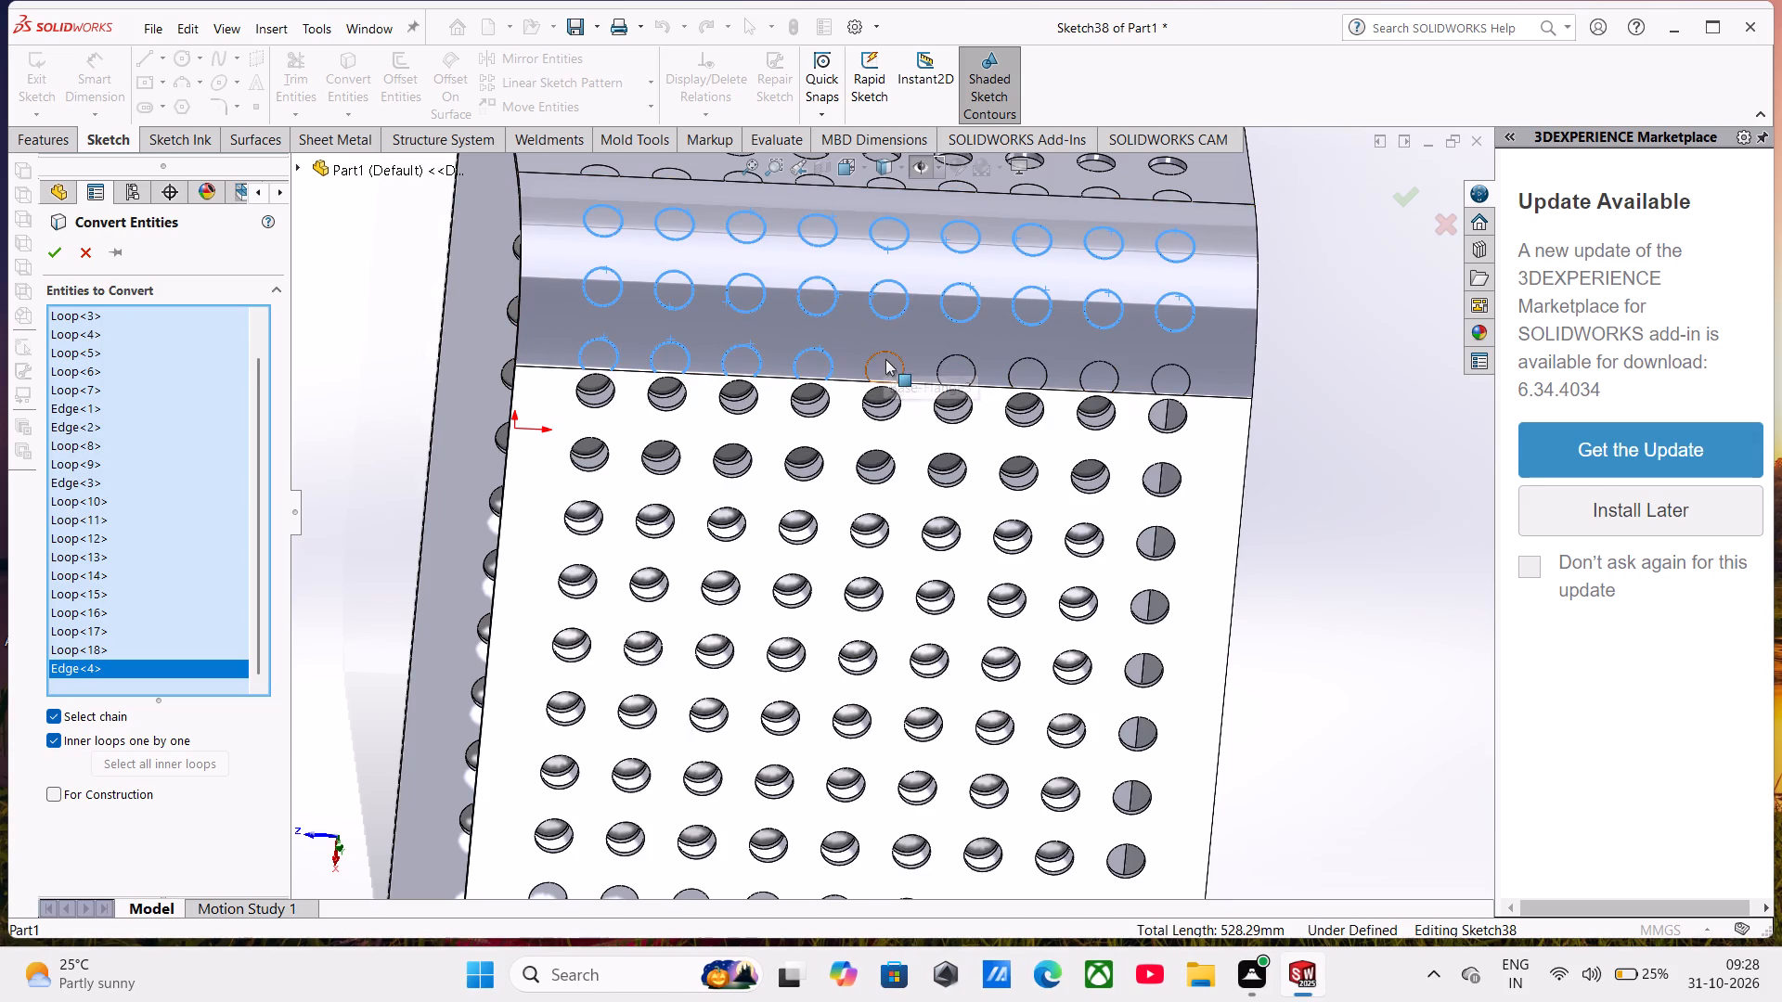
click(876, 353)
click(972, 359)
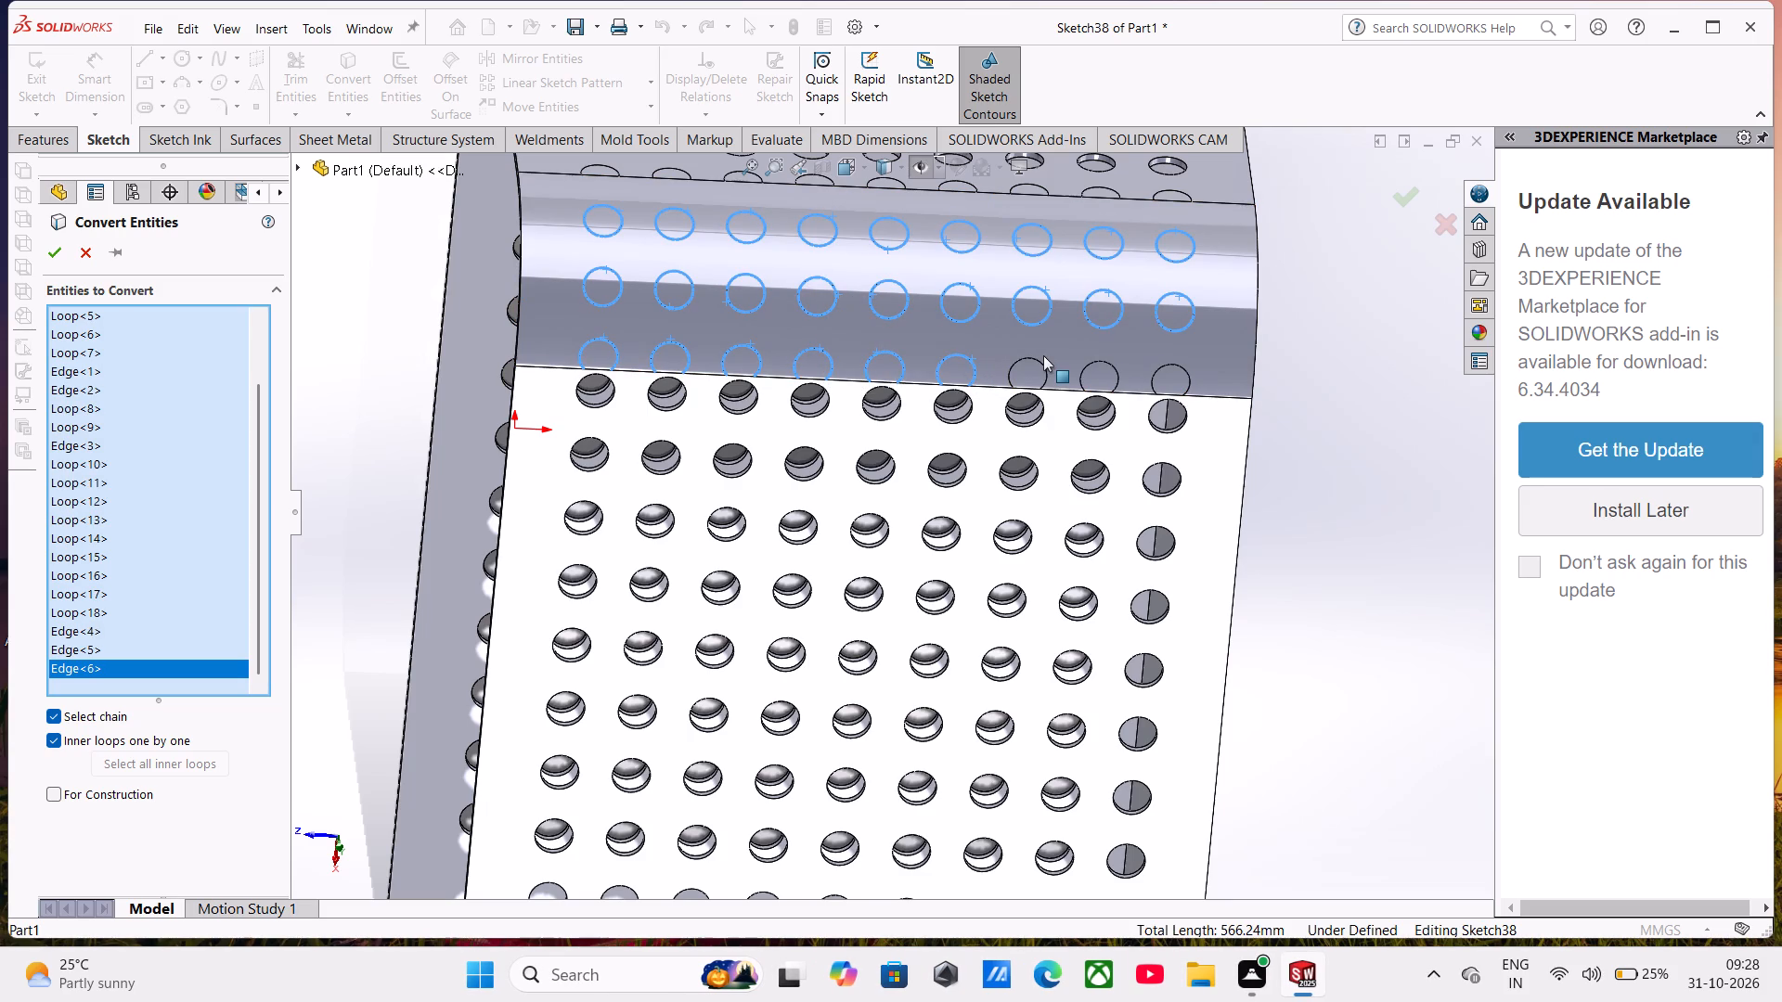
click(1032, 358)
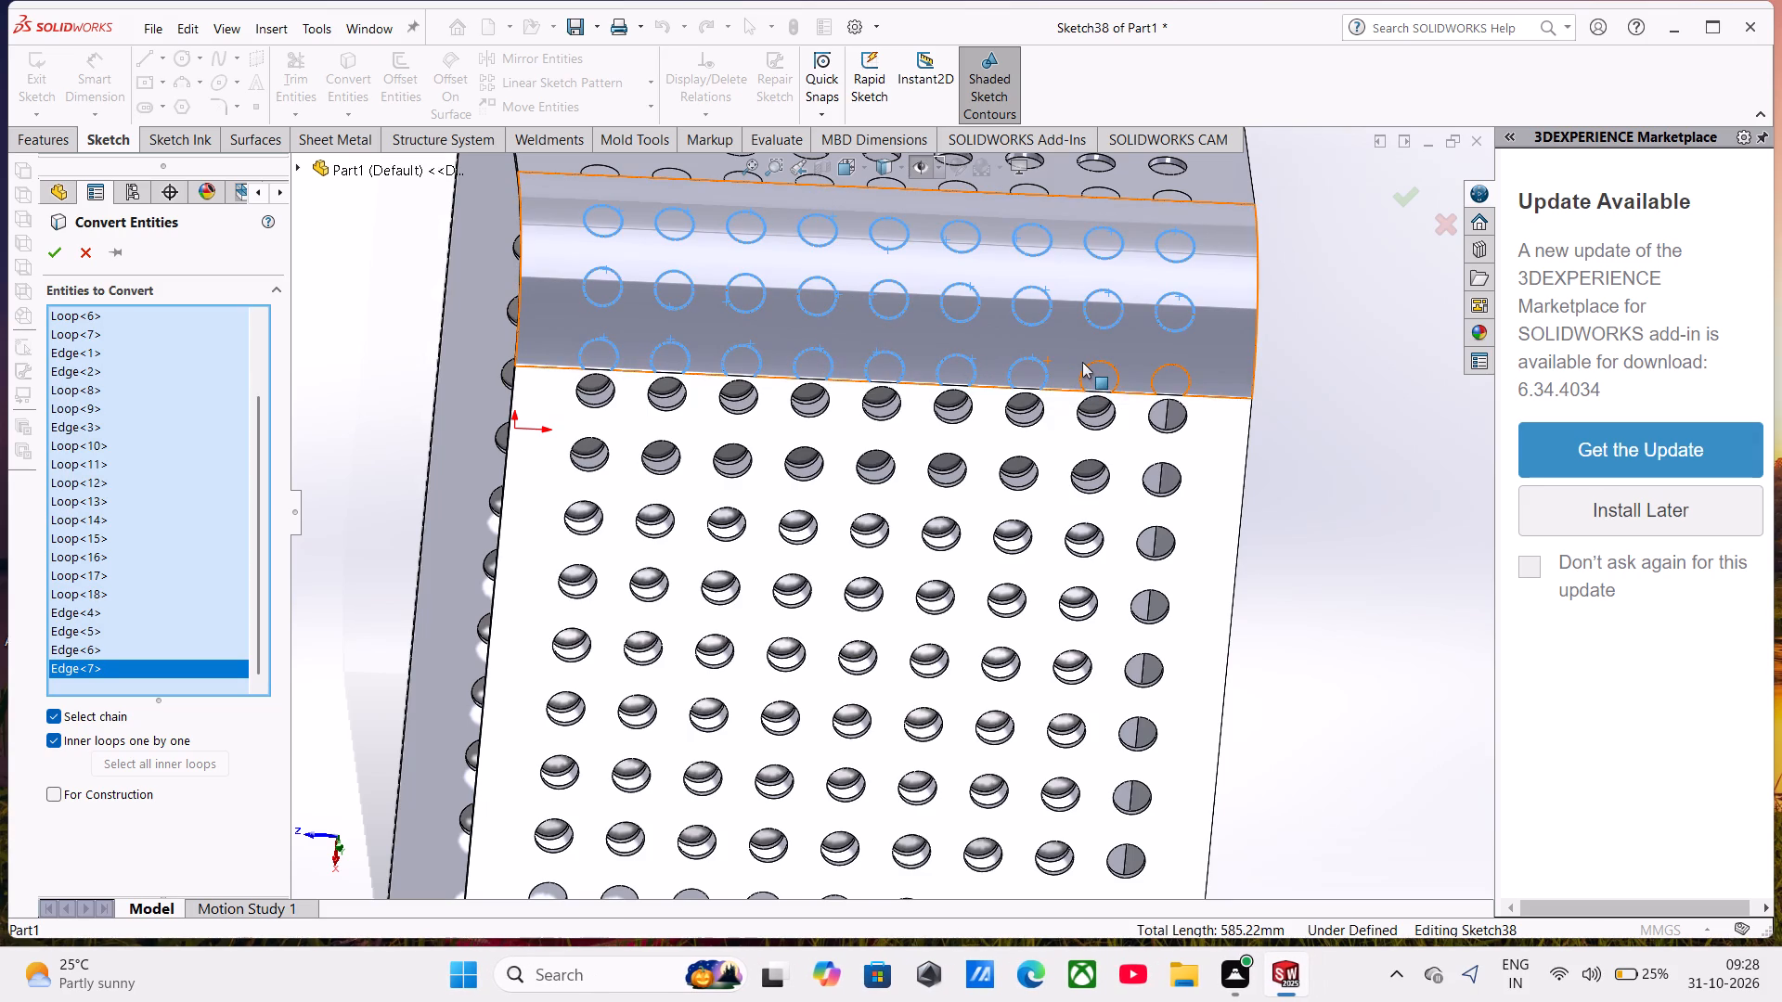
click(1094, 362)
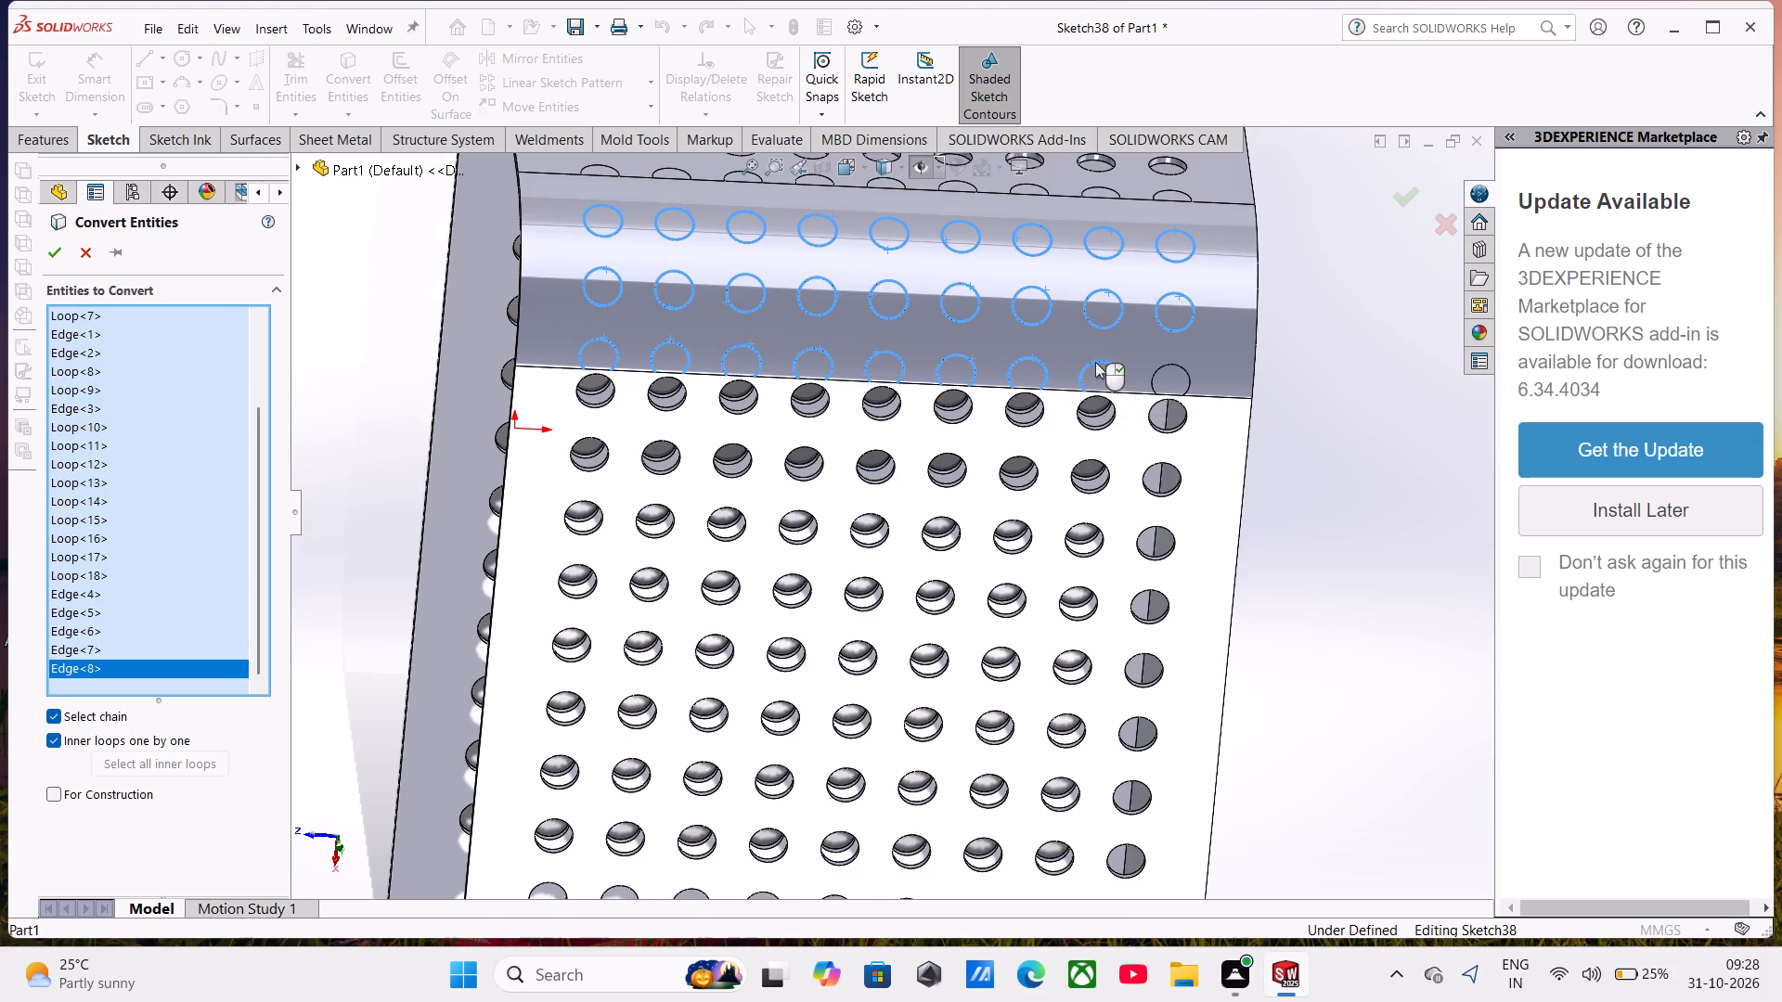
click(1173, 363)
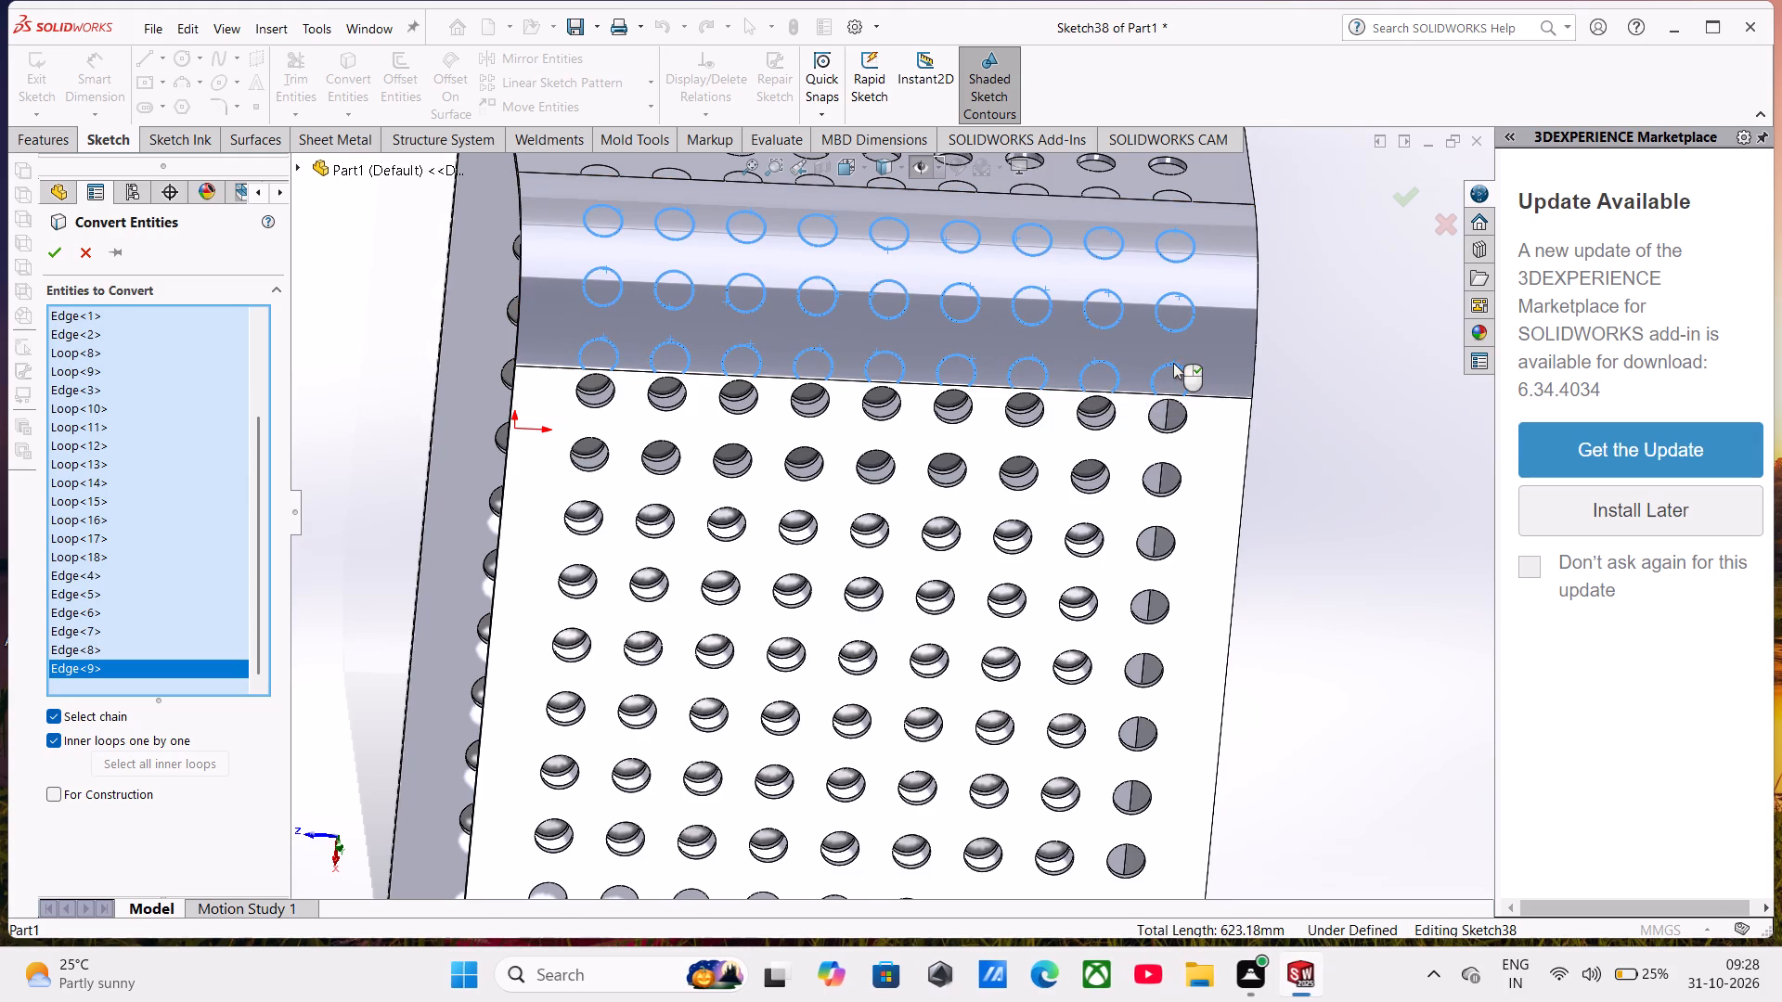
scroll(929, 378, up, 4)
middle_drag(927, 374, 776, 379)
scroll(897, 382, up, 1)
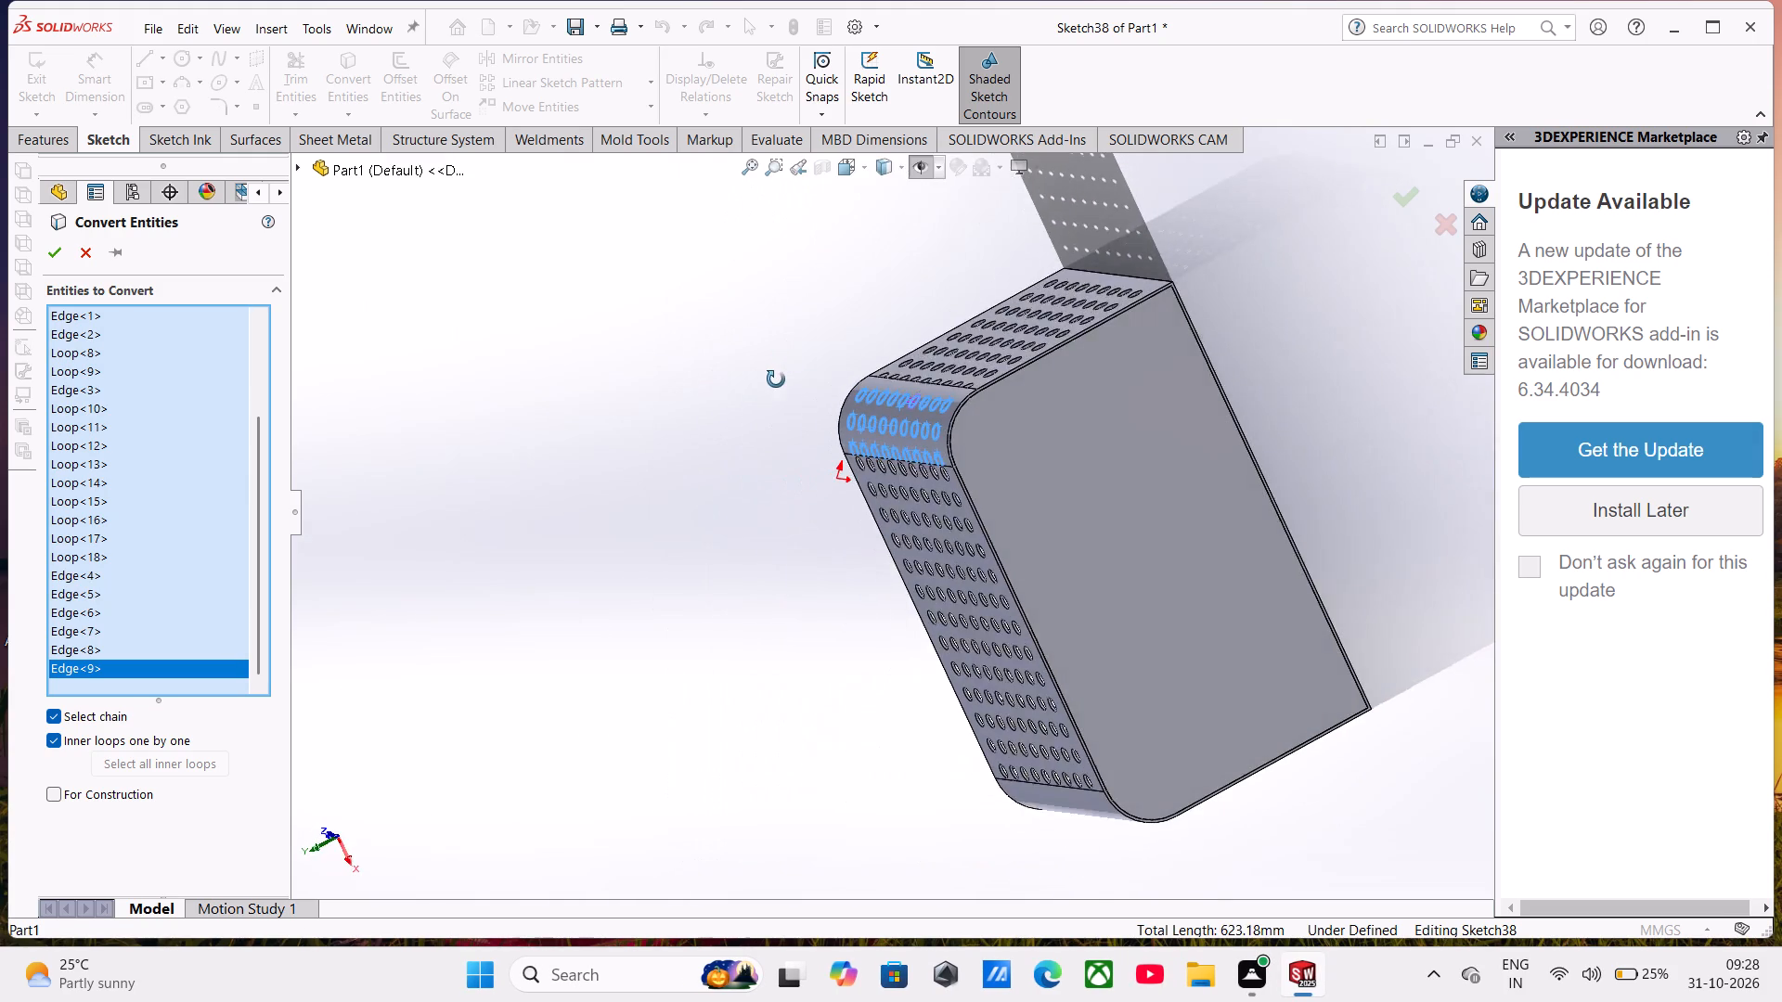
middle_drag(776, 379, 785, 389)
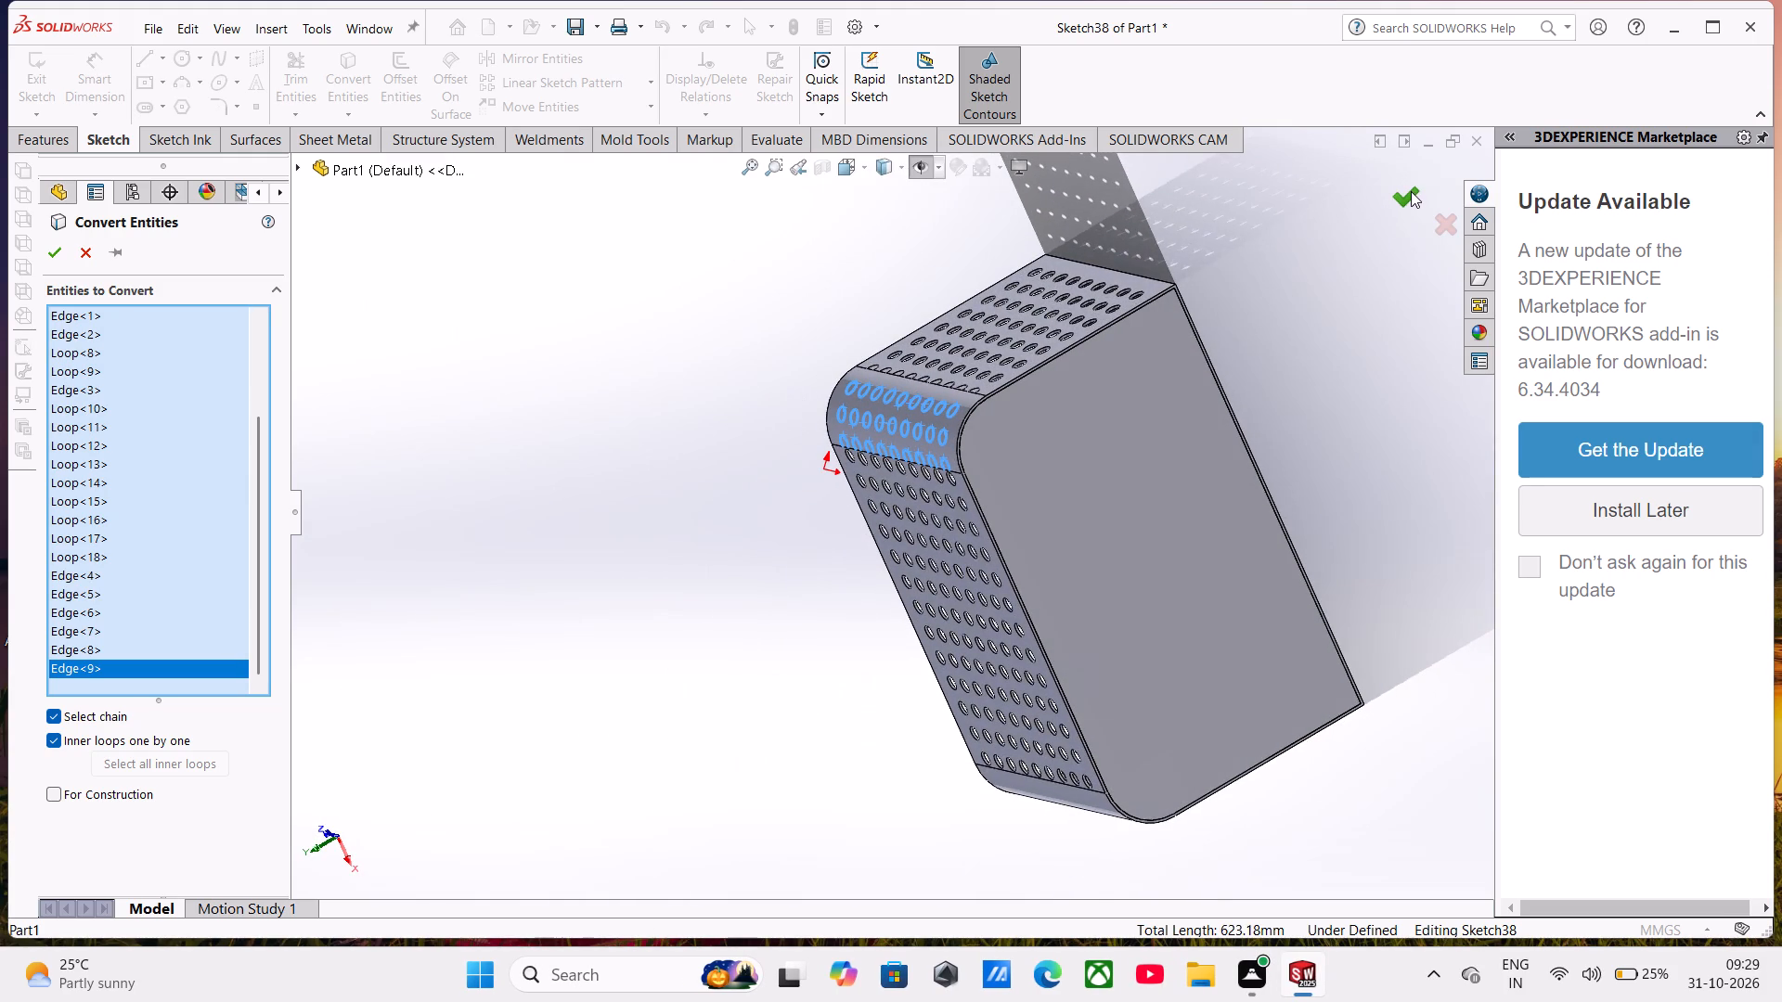
click(1411, 191)
Examine the converted circles on the diagonal plane against the bend's wrapped circles from outside and inside the cover.
middle_drag(941, 412, 954, 422)
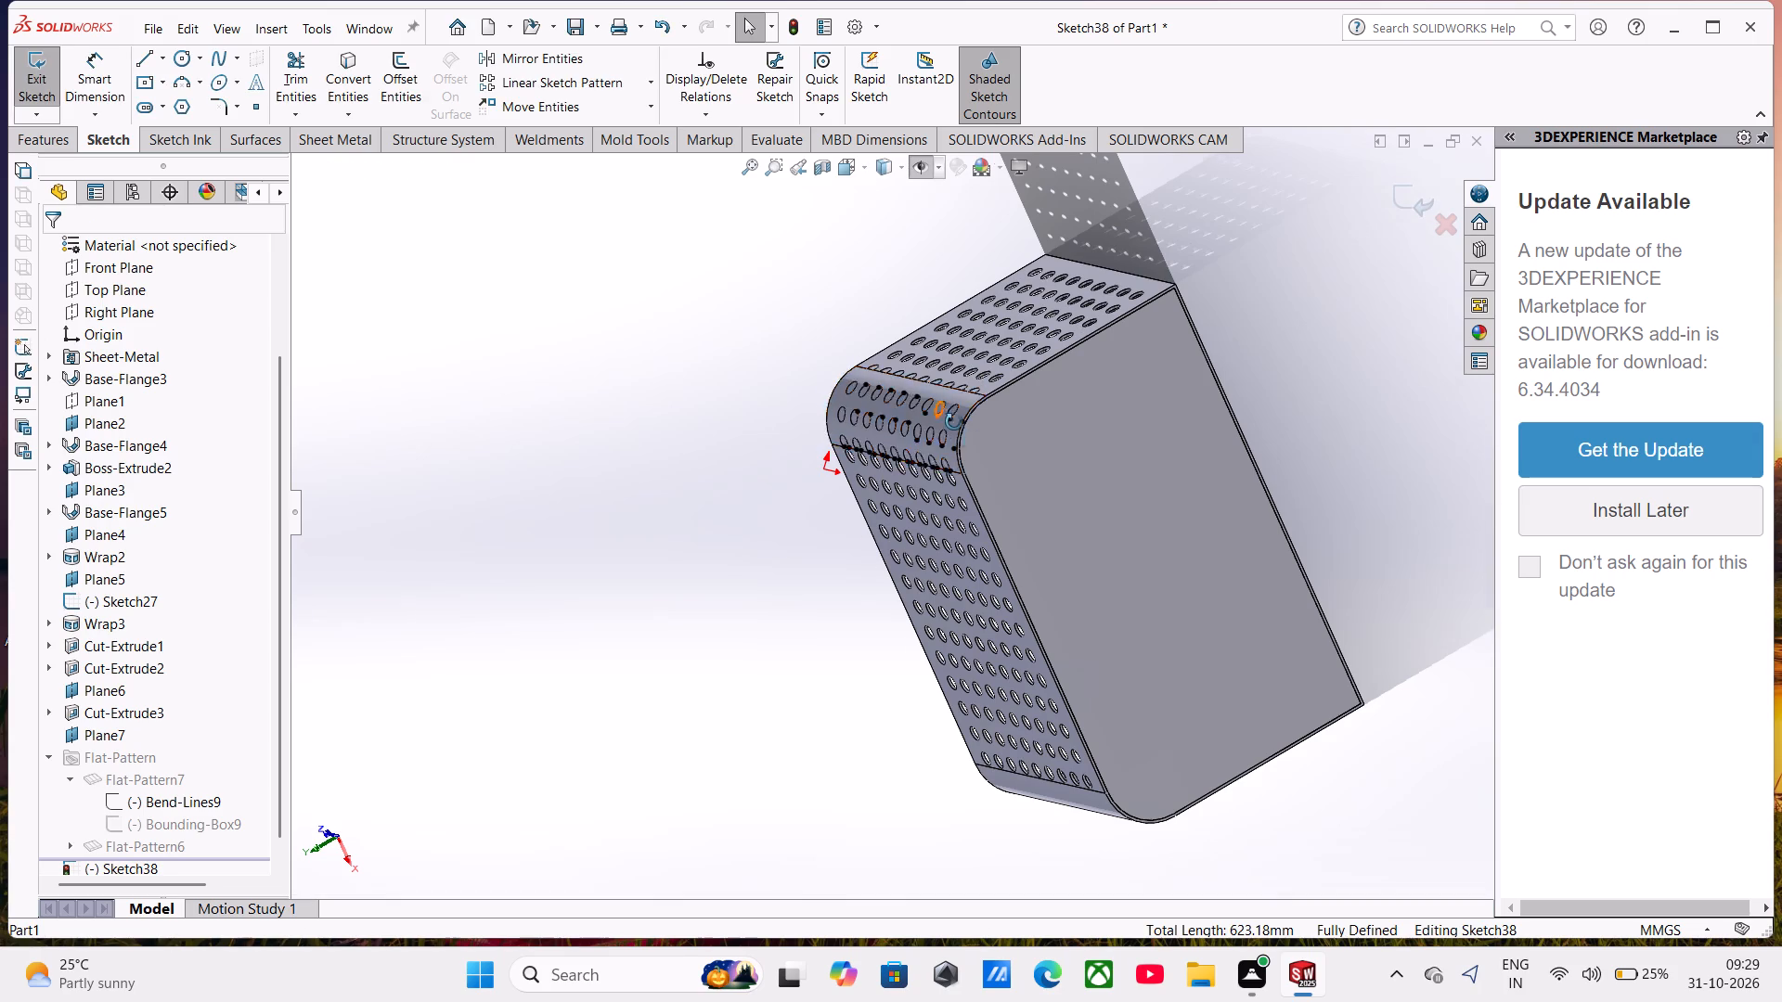
middle_drag(954, 422, 1003, 440)
scroll(1020, 441, down, 8)
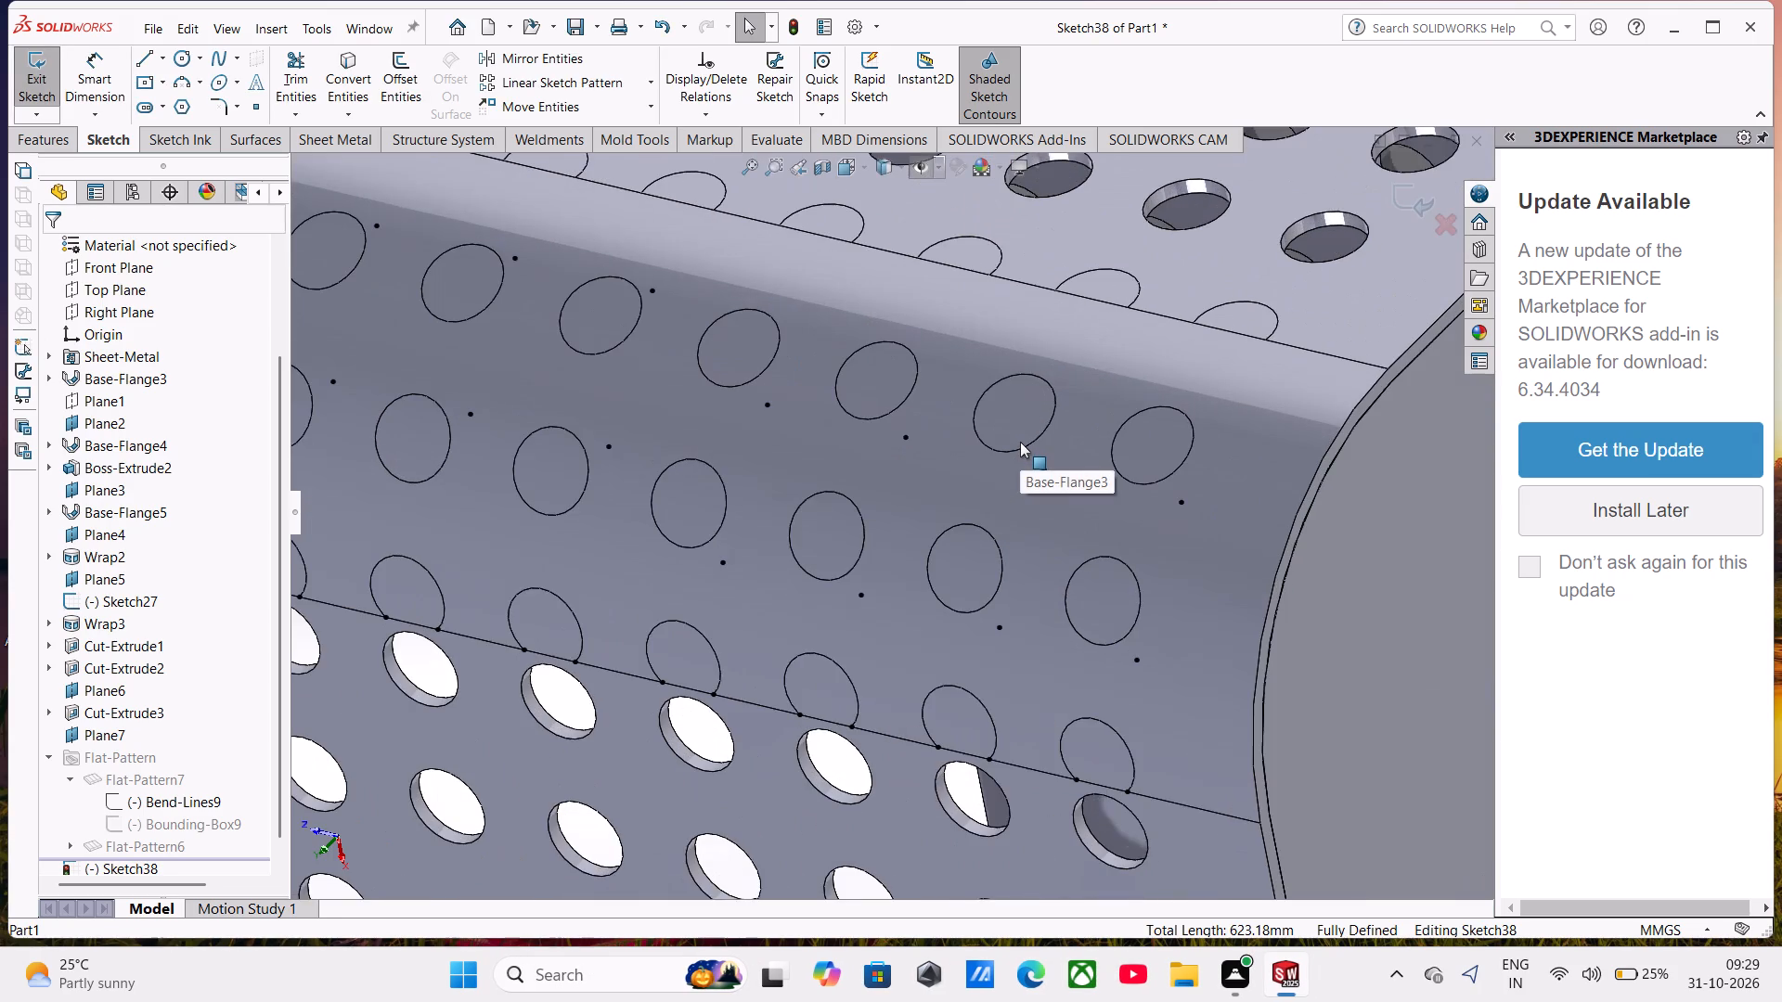
scroll(1020, 442, up, 5)
middle_drag(1020, 443, 796, 351)
scroll(967, 390, up, 1)
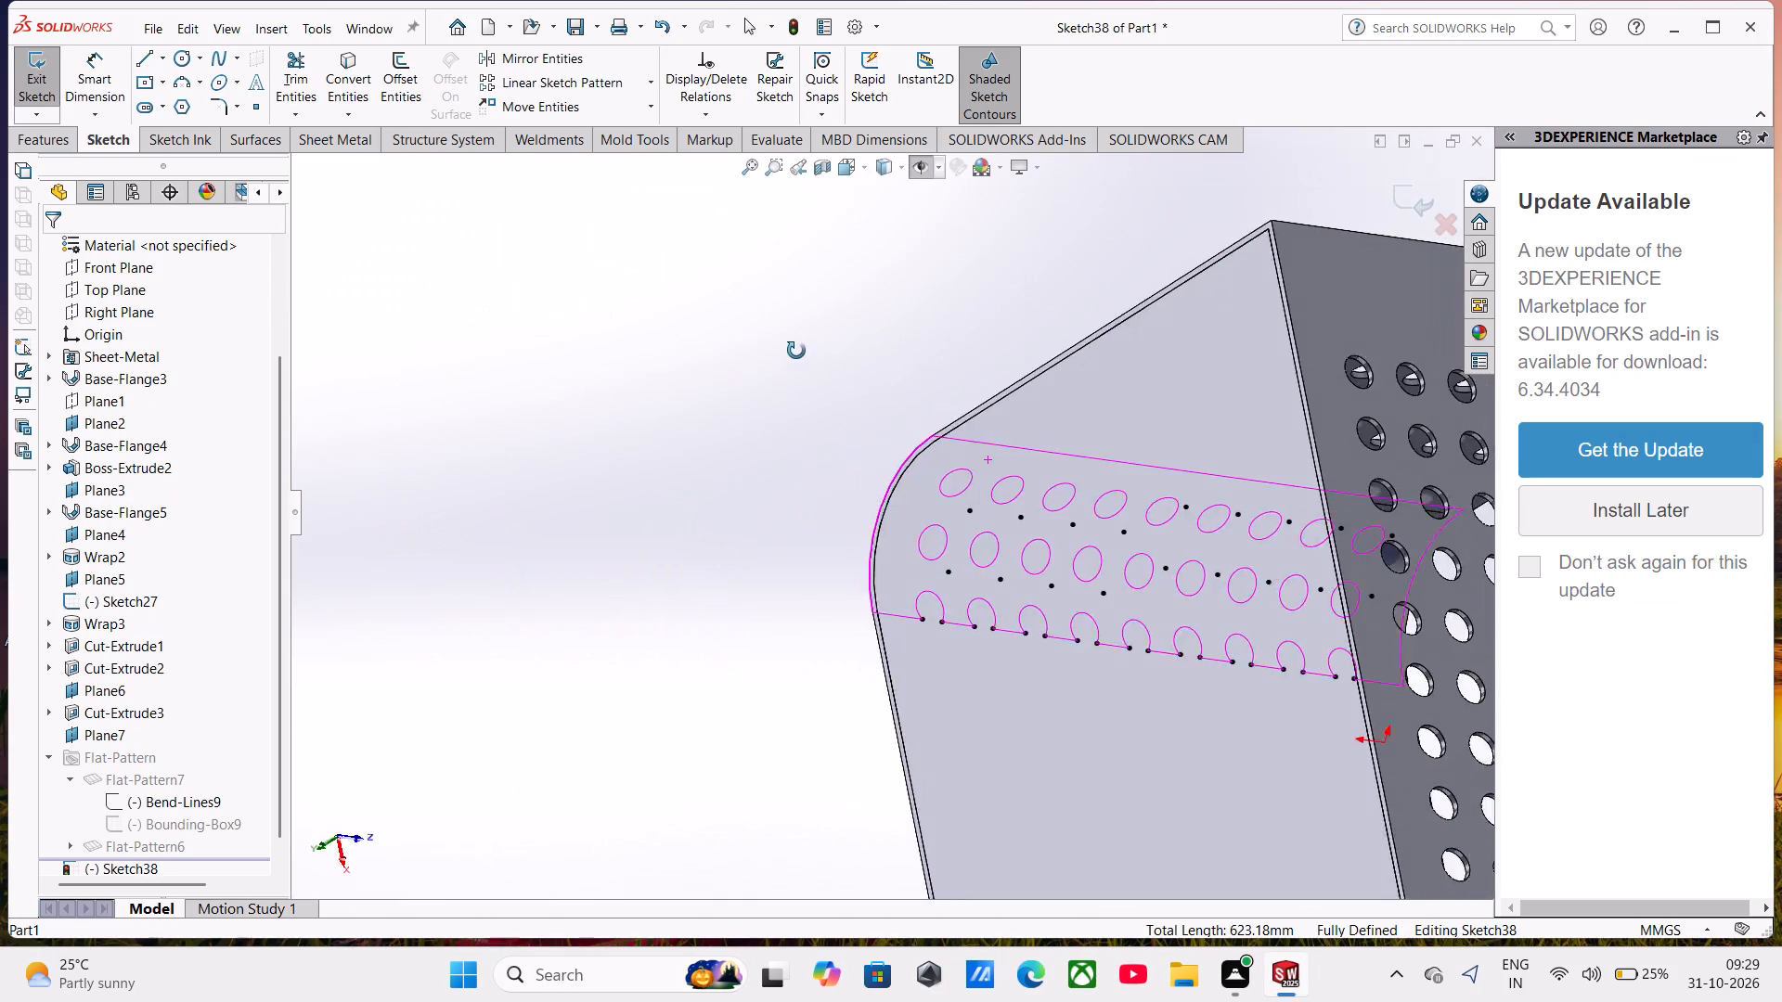
middle_drag(796, 351, 812, 381)
scroll(1041, 600, up, 1)
middle_drag(1041, 600, 1061, 591)
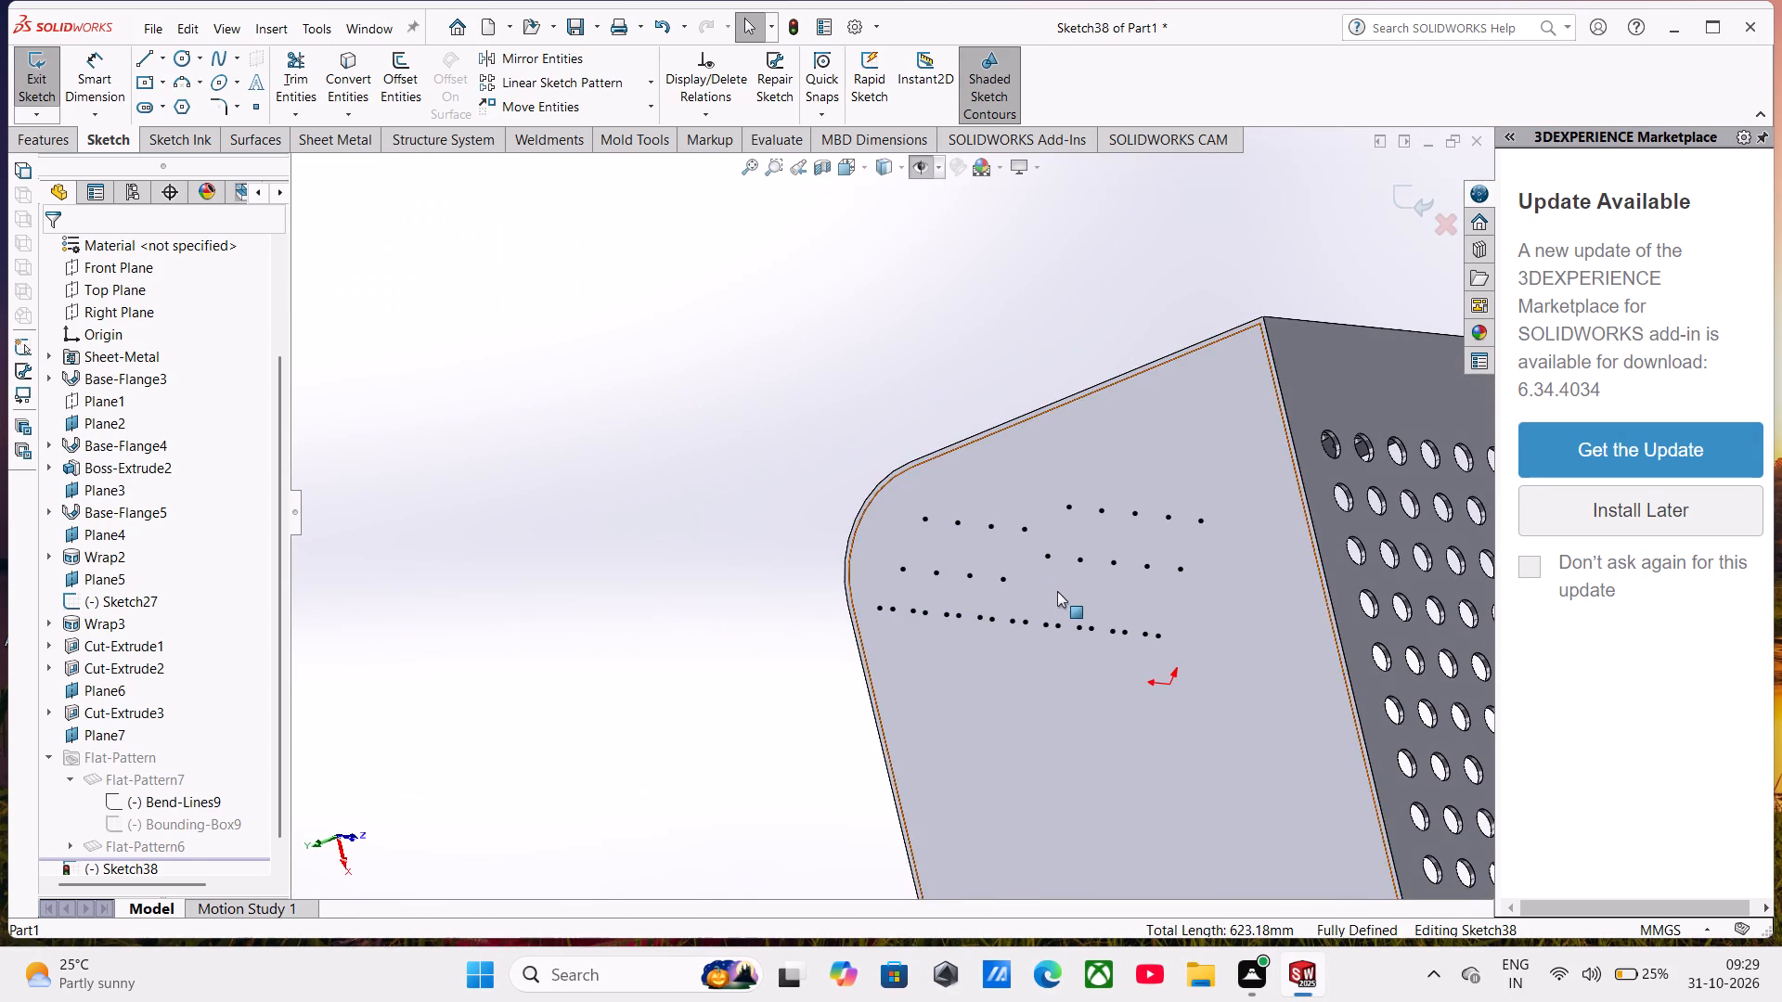
scroll(974, 581, down, 5)
middle_drag(897, 652, 1018, 706)
scroll(975, 692, up, 1)
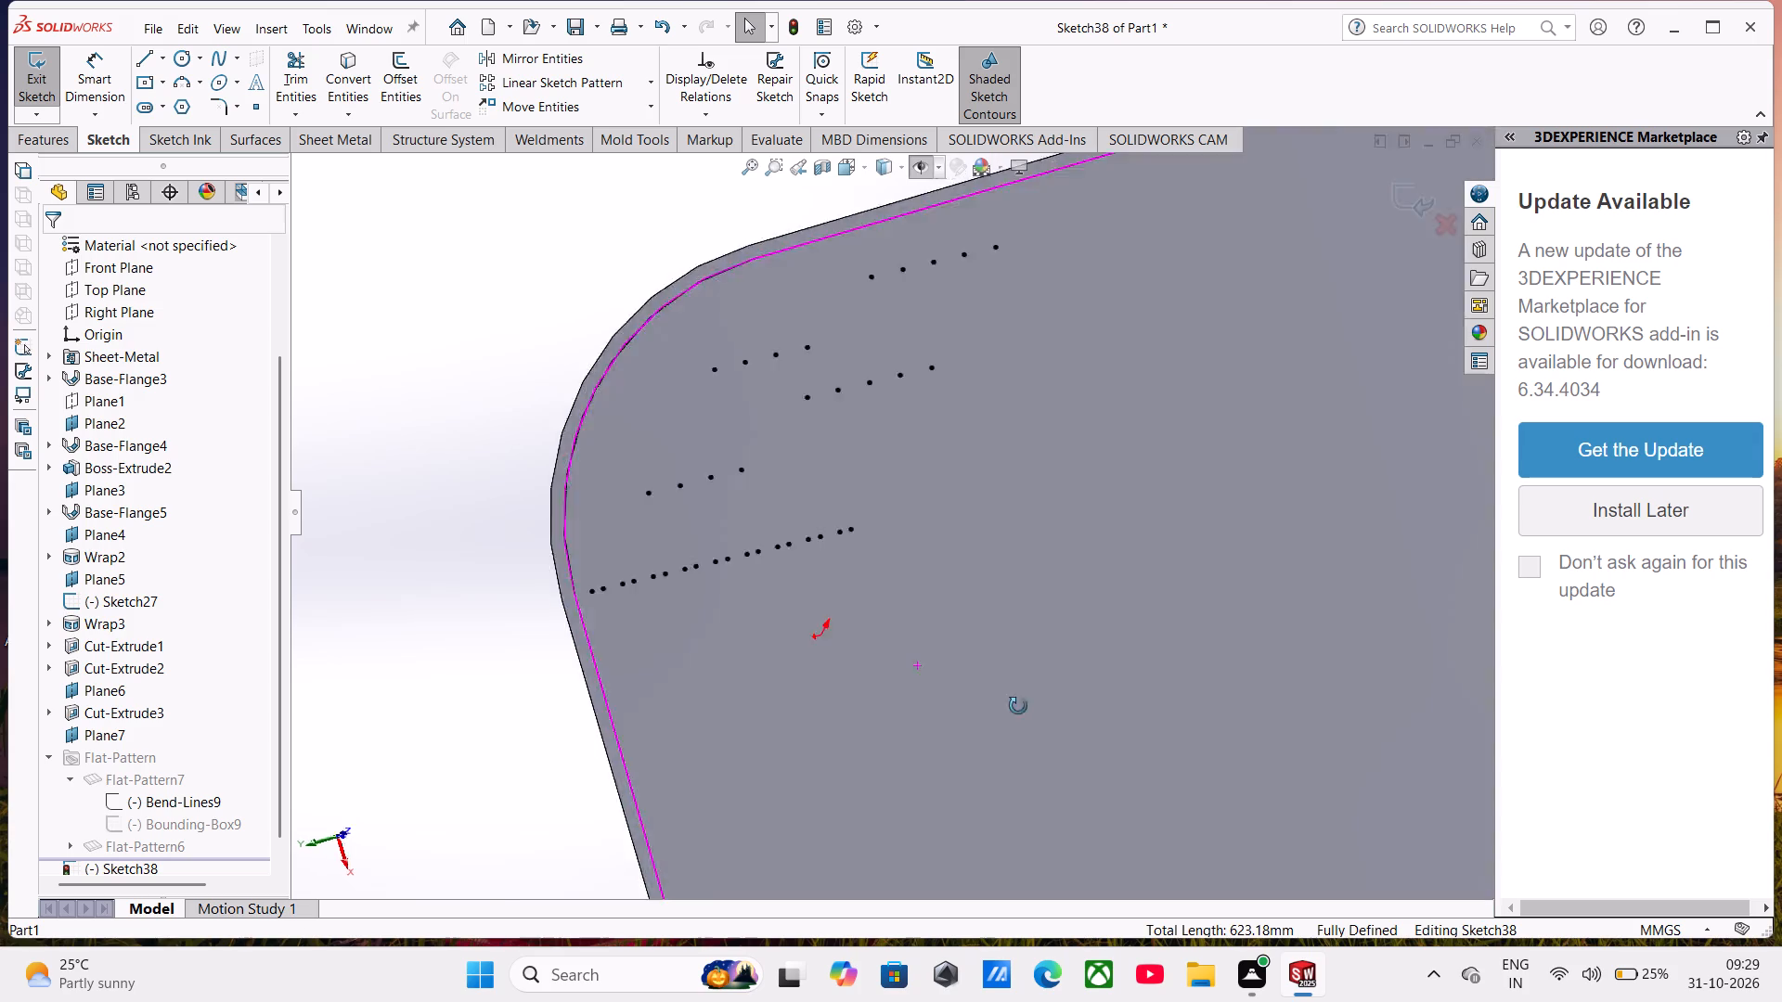
middle_drag(1018, 706, 1108, 708)
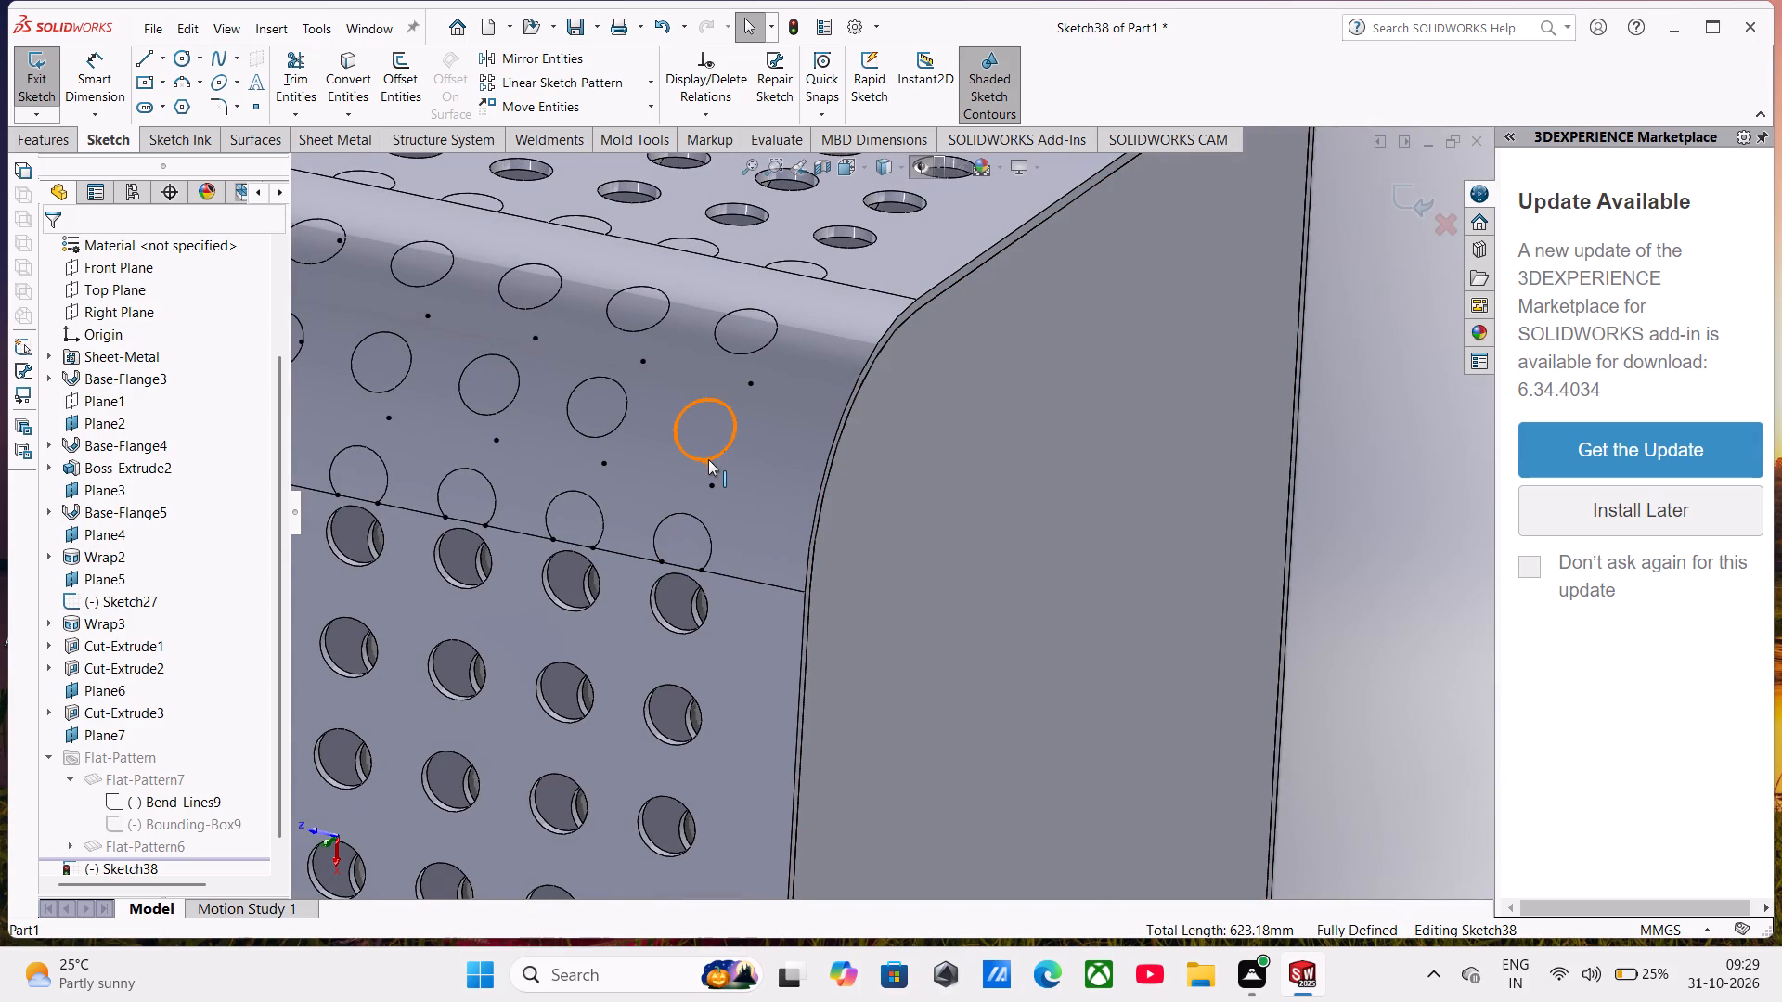
Start an Extruded Cut from the converted sketch, selecting the second row's two circles nearest the side face and the first row's end circle as contours.
click(29, 139)
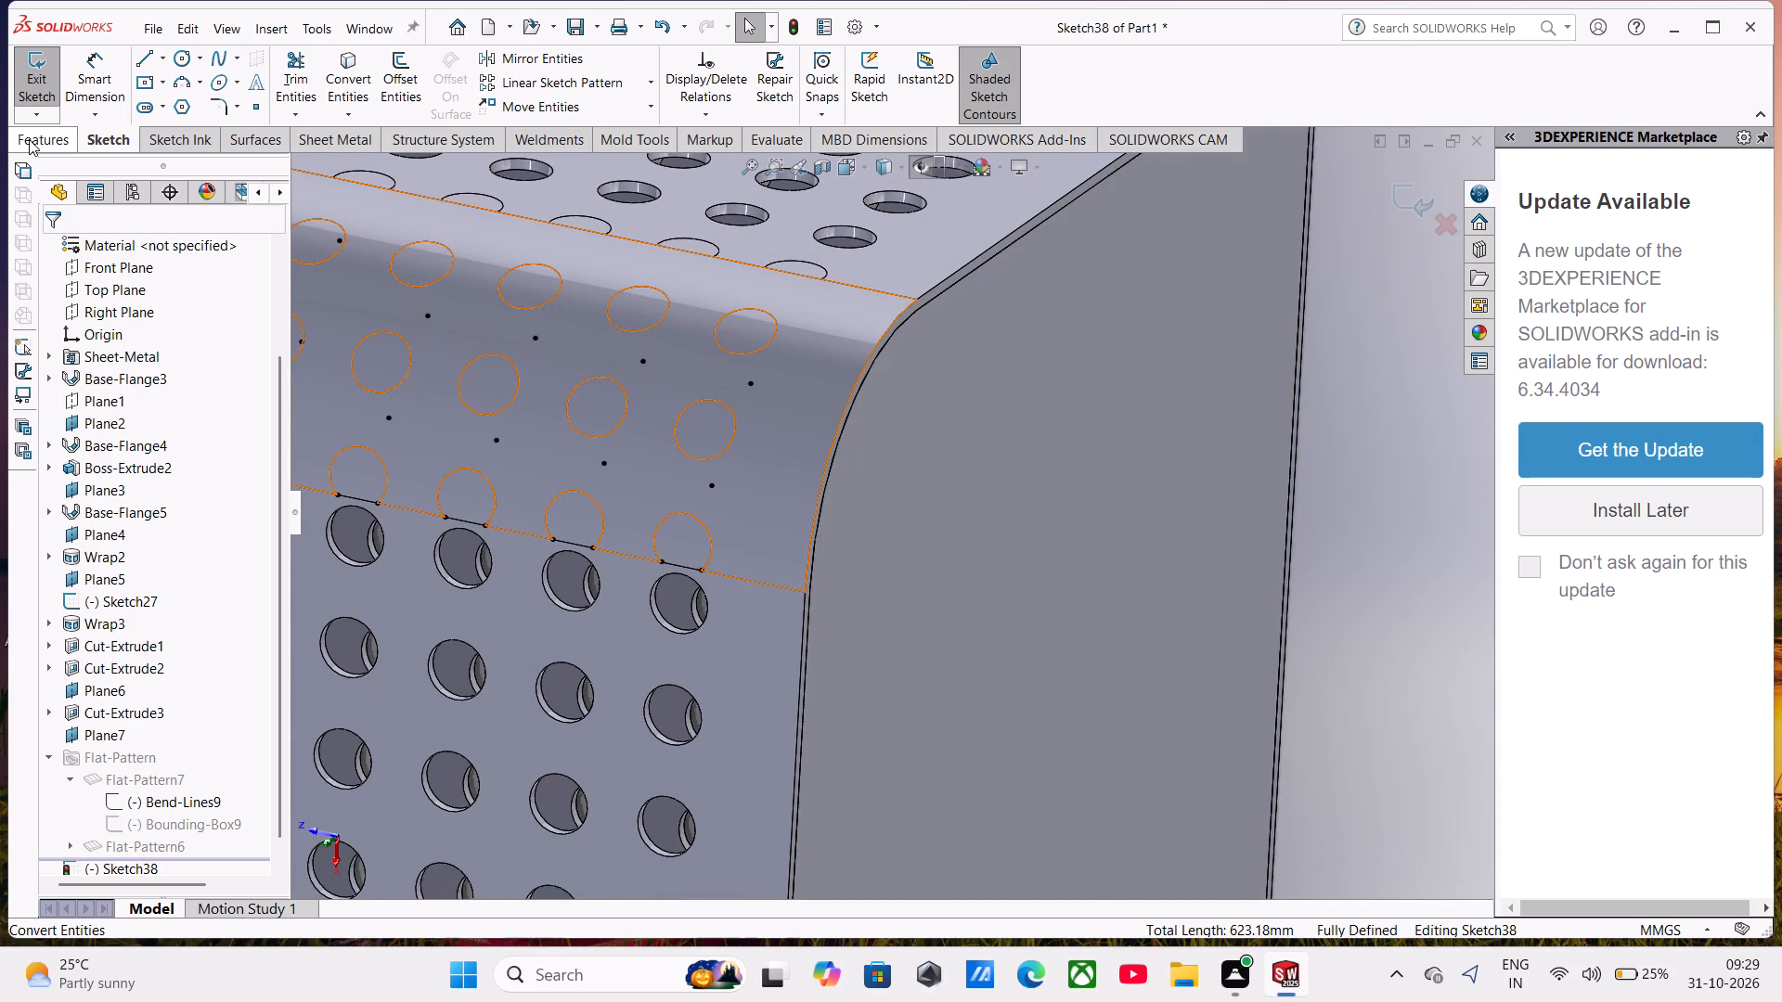
click(323, 101)
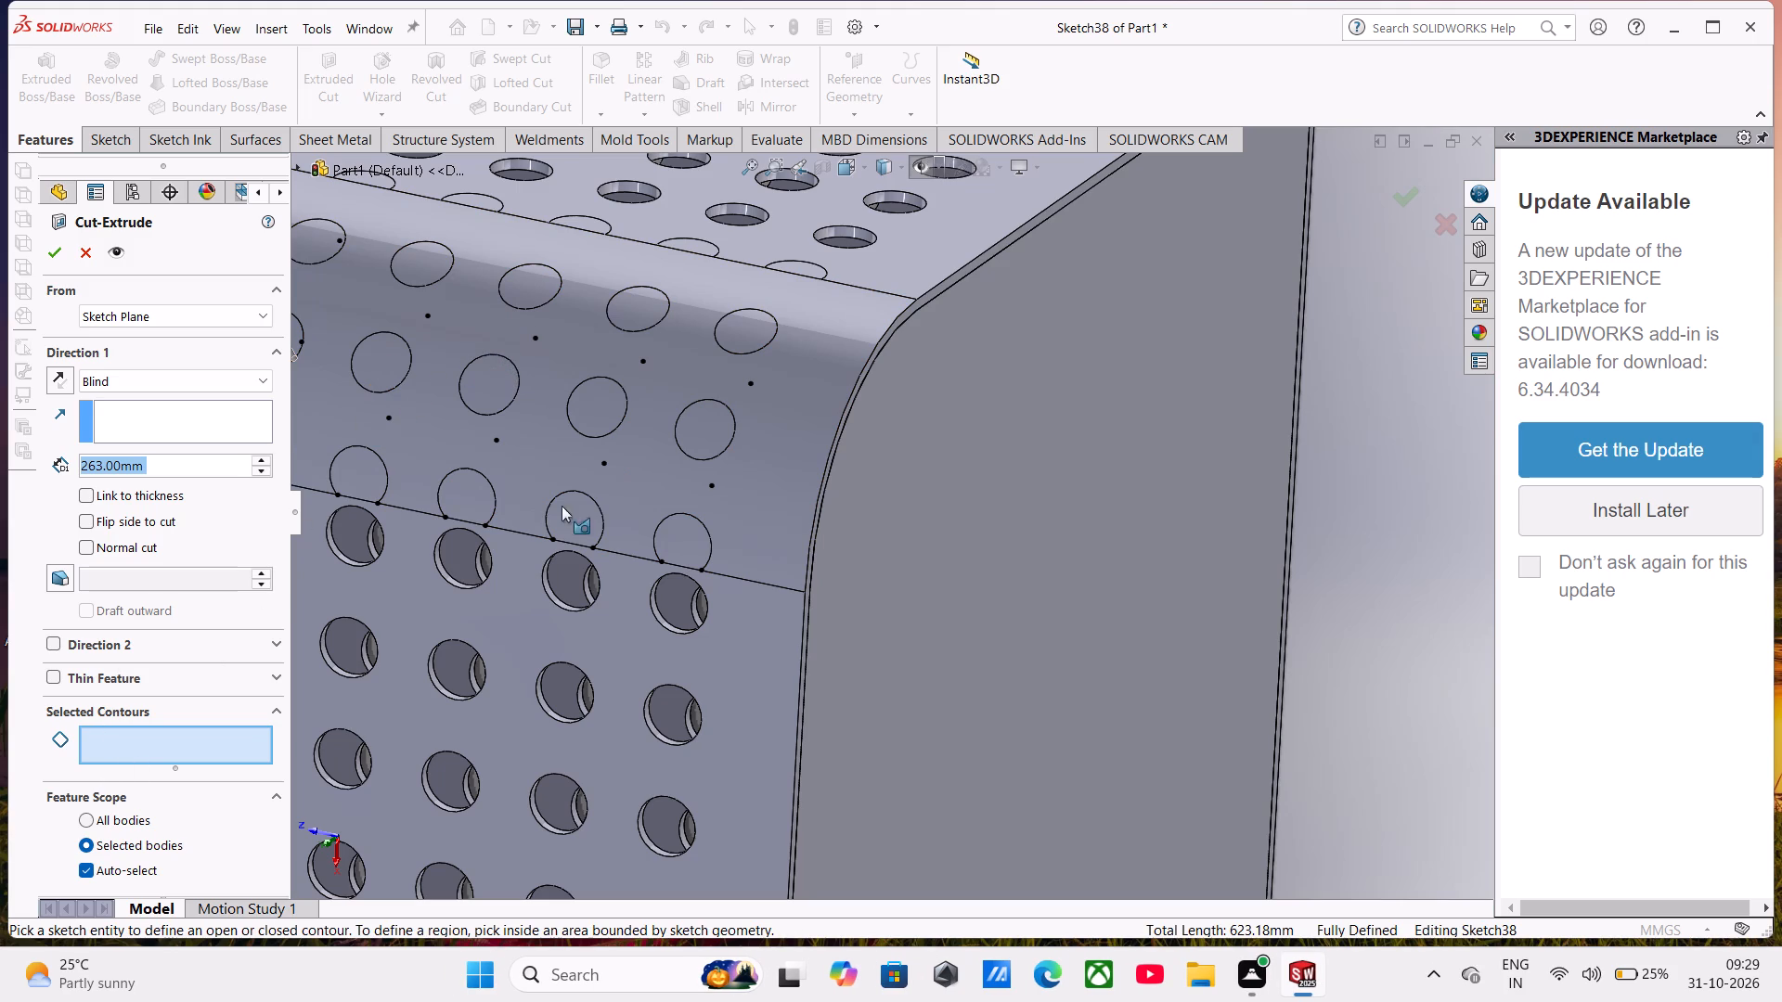
click(618, 462)
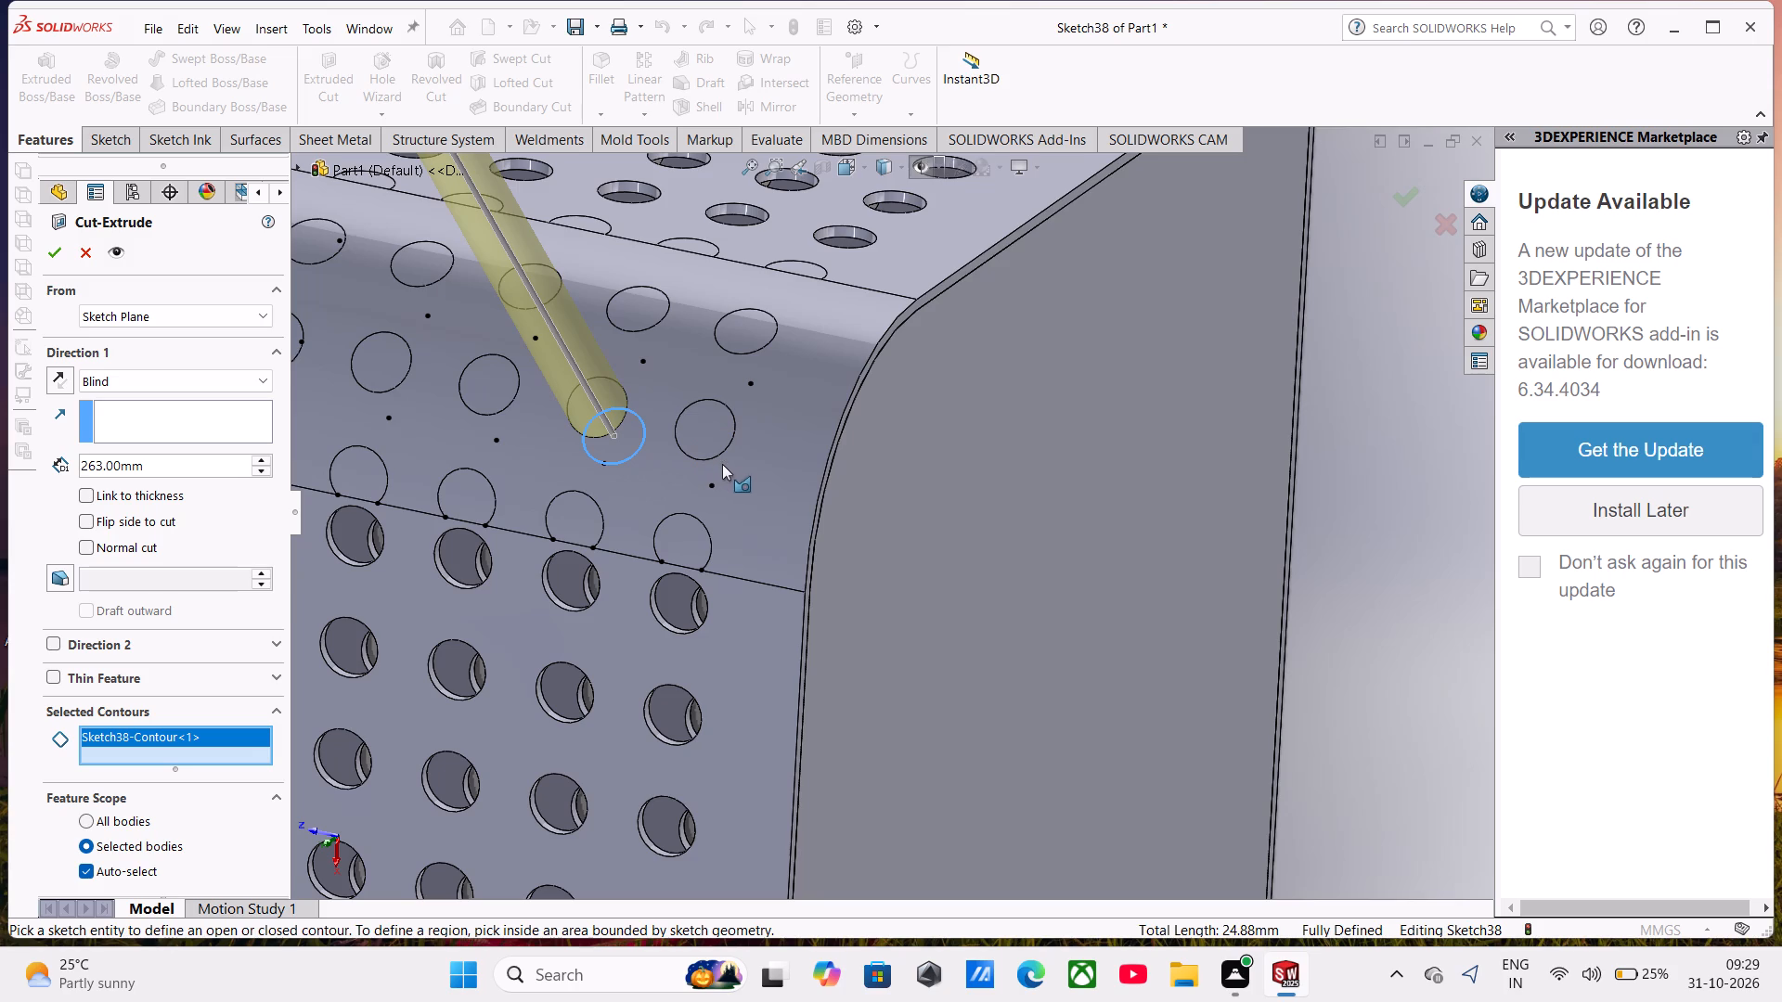
click(733, 483)
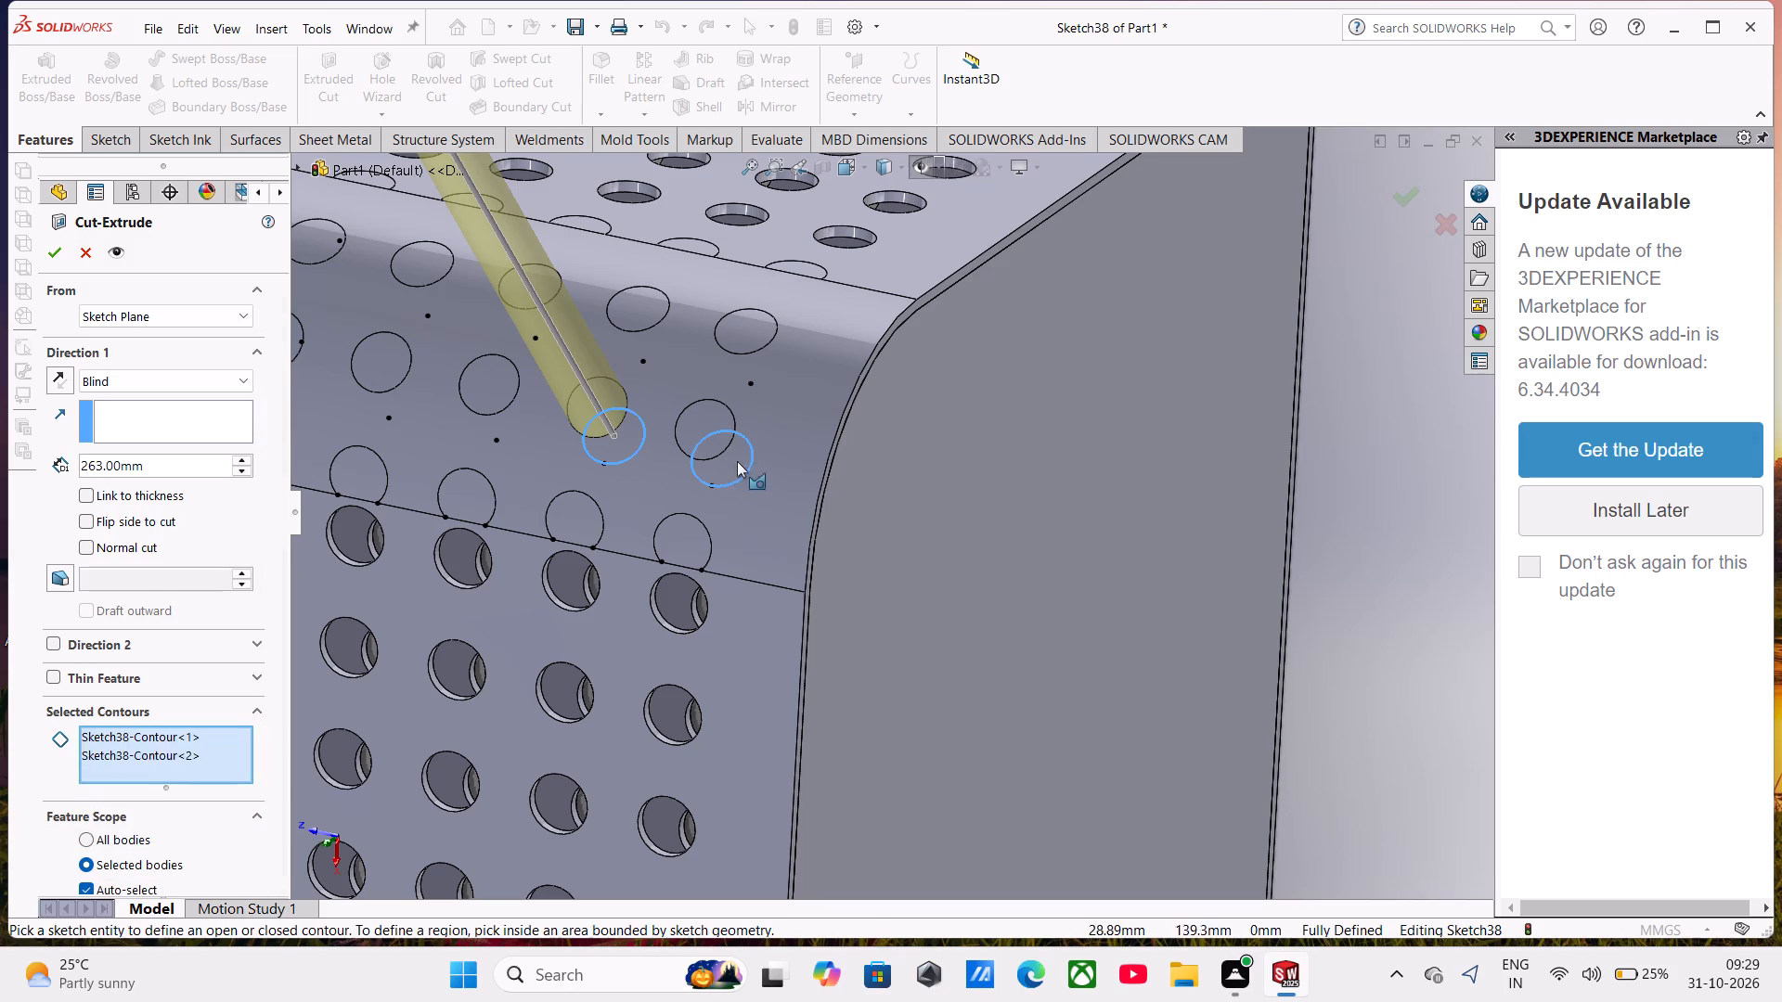
click(773, 380)
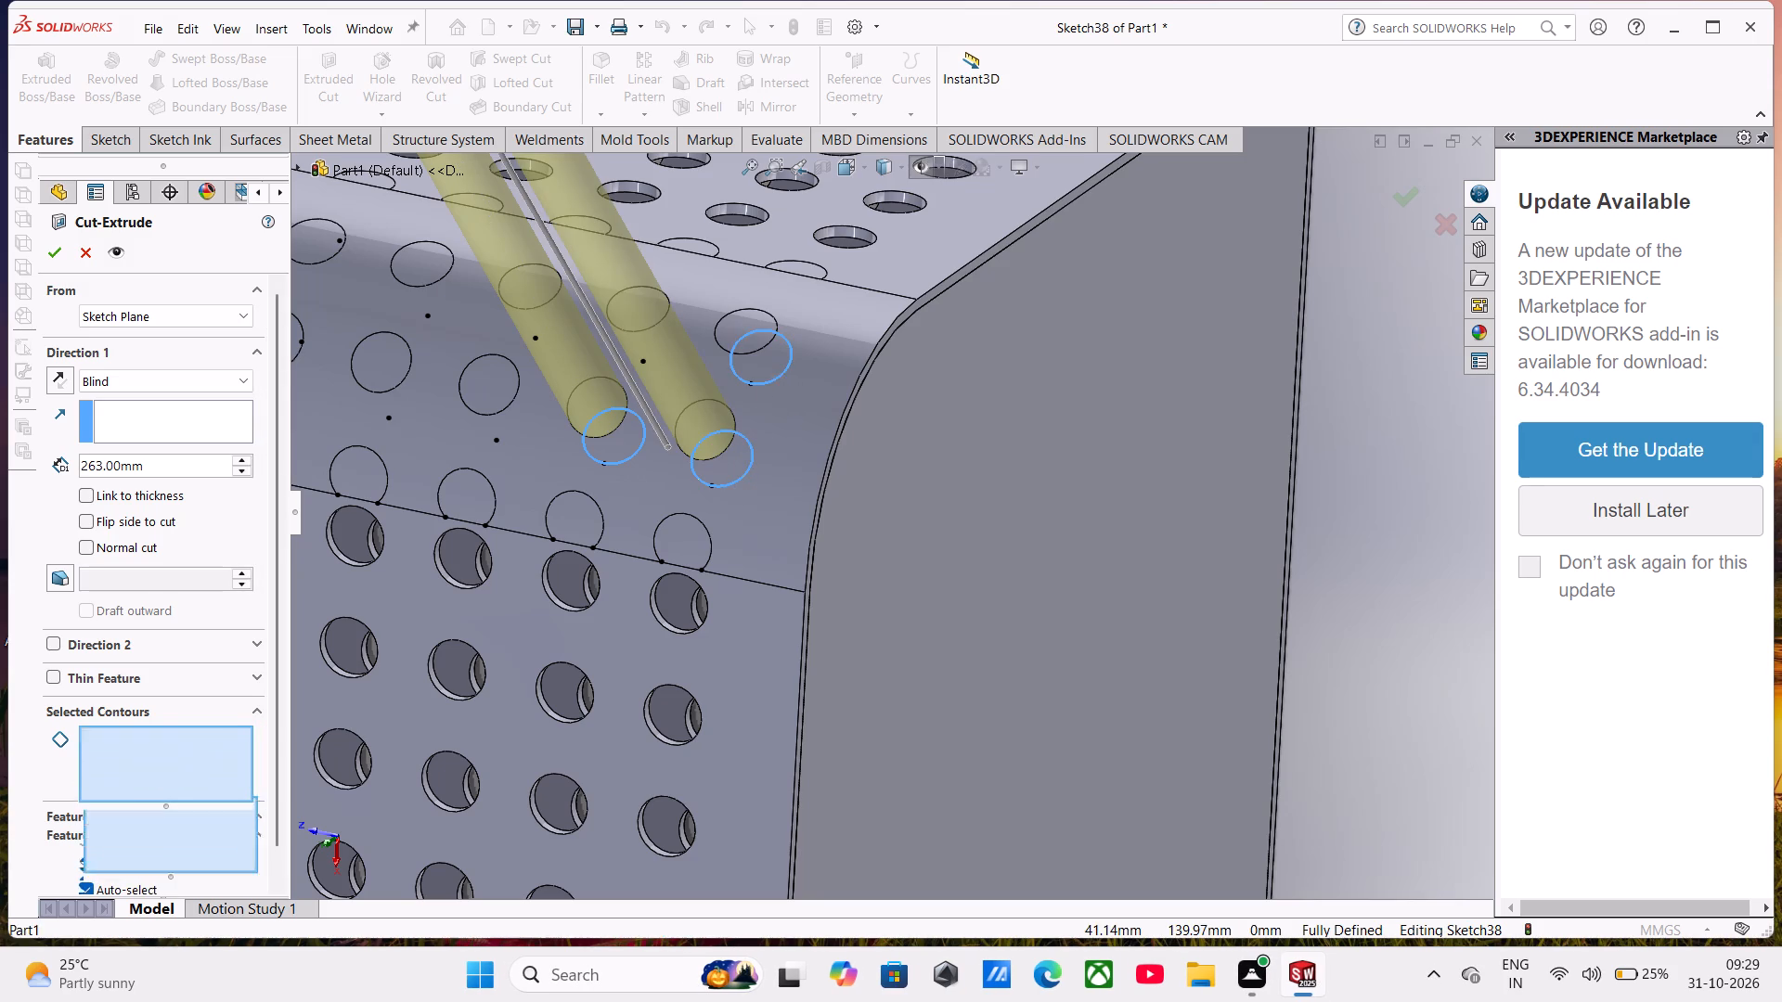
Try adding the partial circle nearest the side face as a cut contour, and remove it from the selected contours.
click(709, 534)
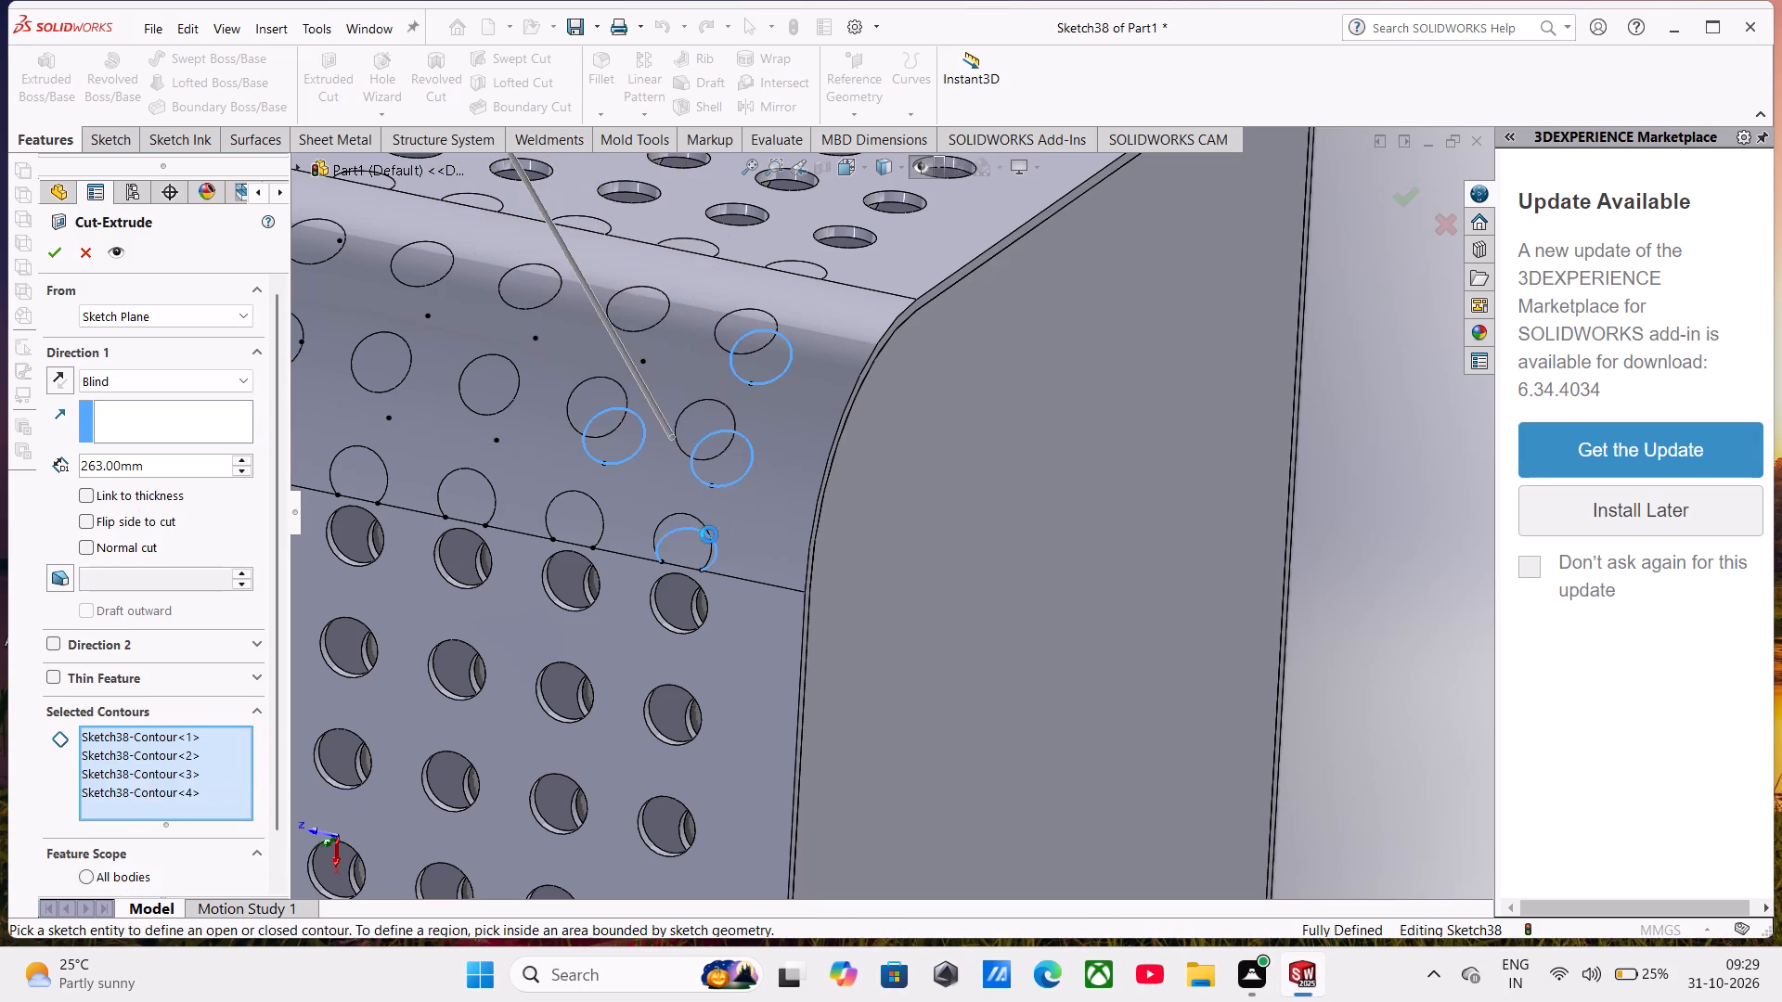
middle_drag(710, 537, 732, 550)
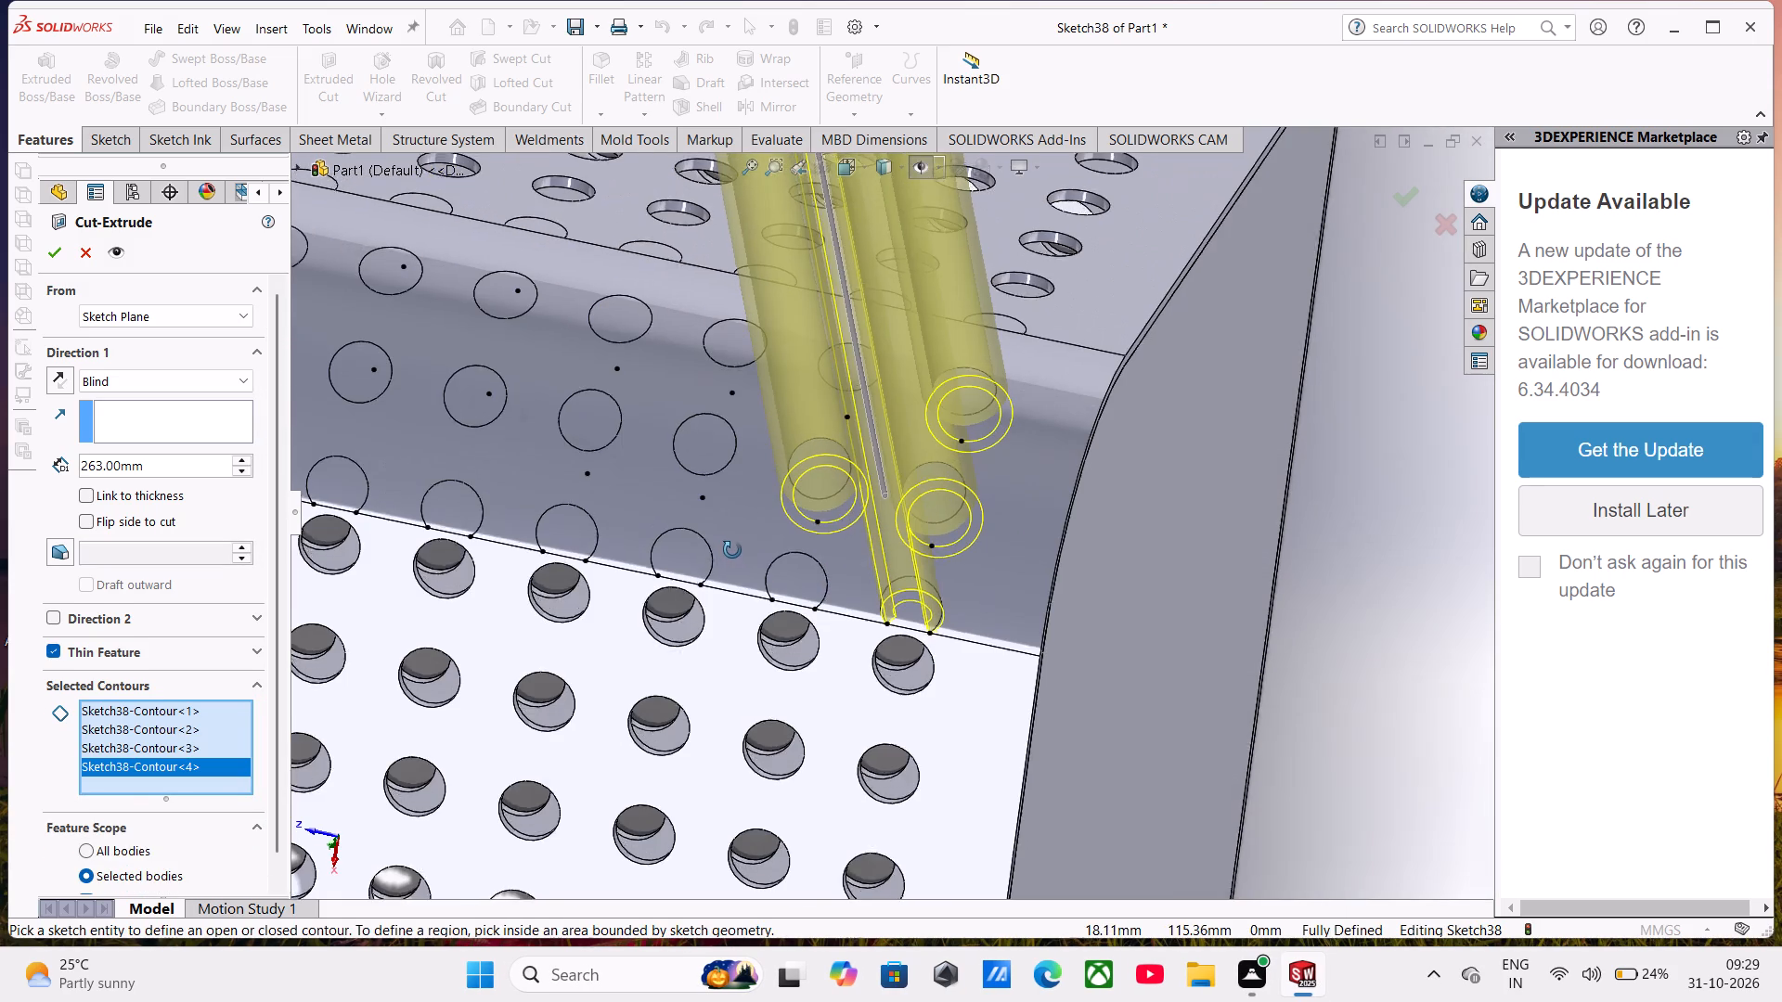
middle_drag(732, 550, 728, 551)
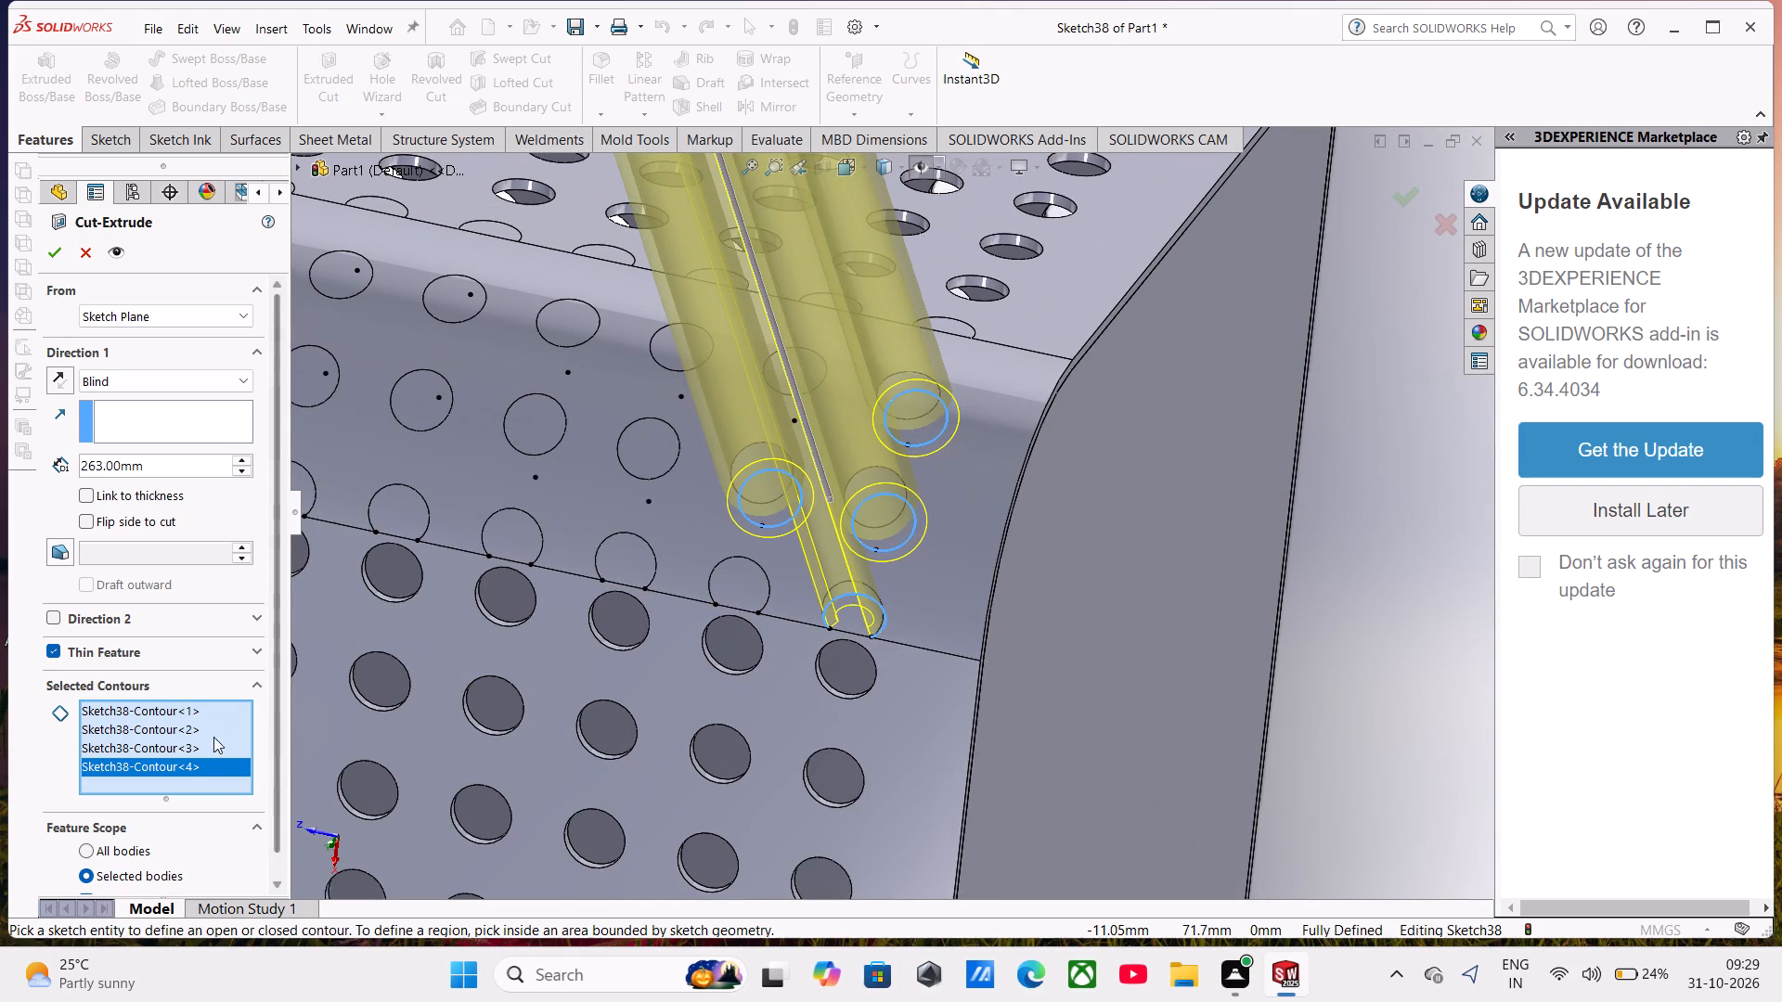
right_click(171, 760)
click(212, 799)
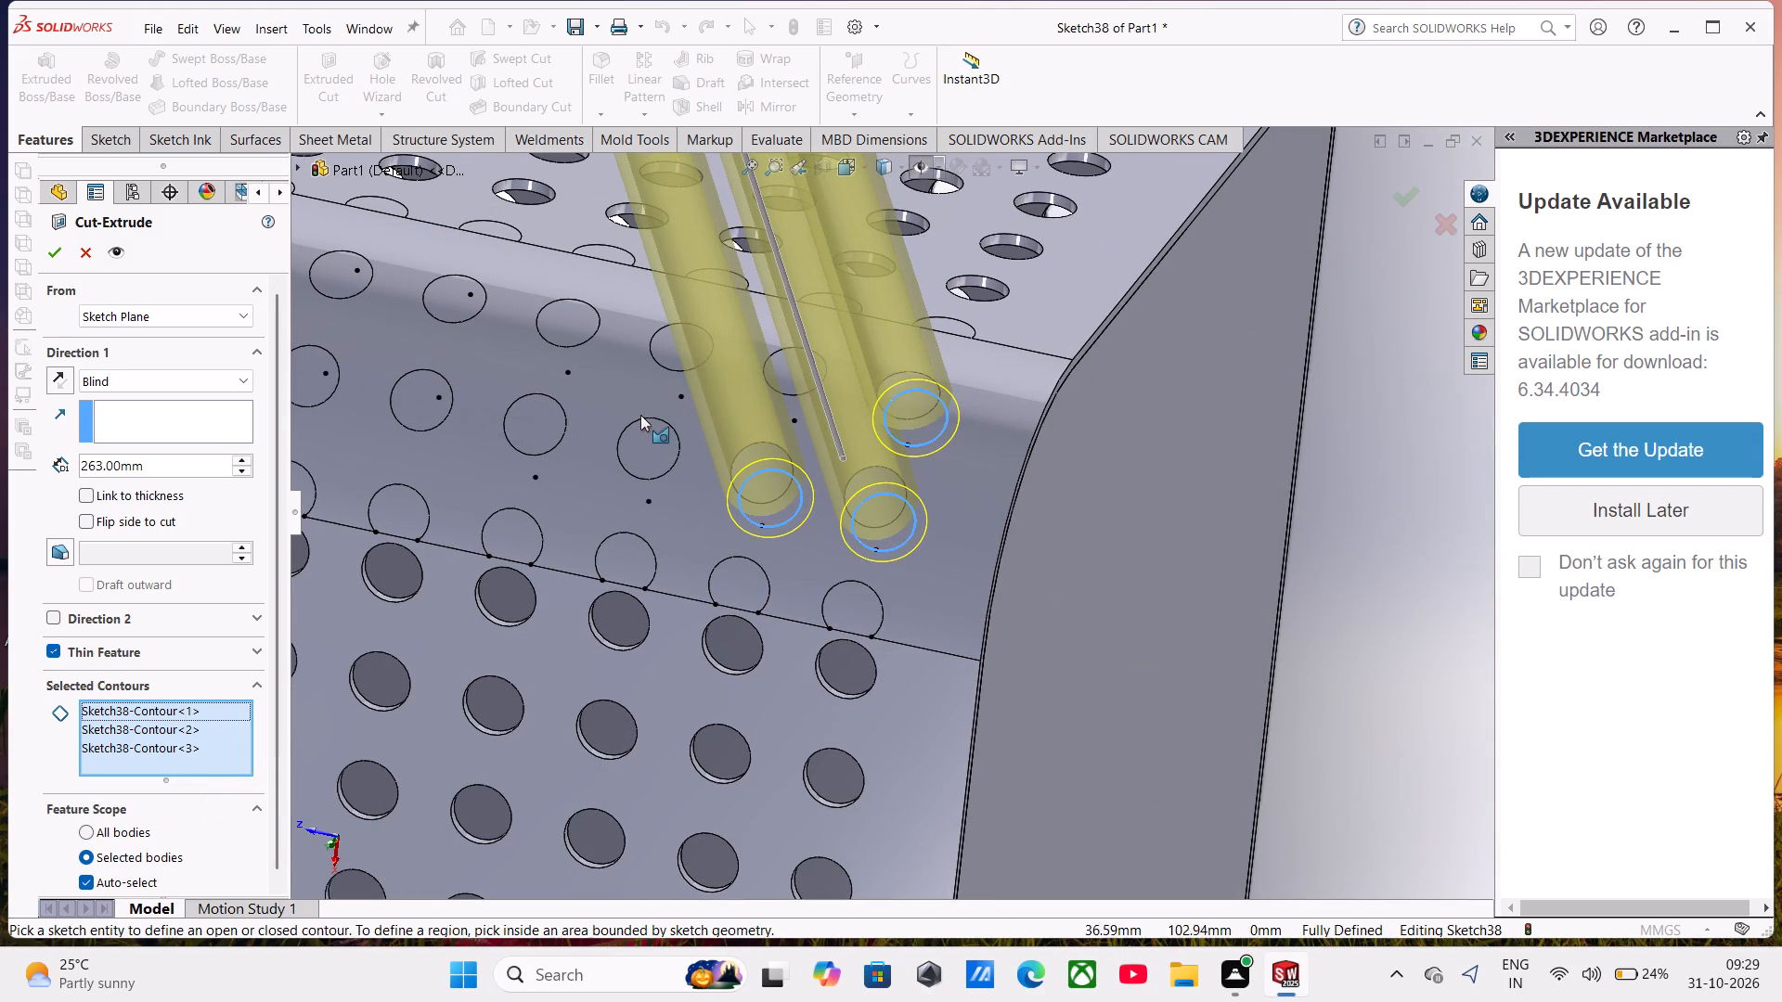
Add the second row's remaining seven full circles on the bend as selected contours for the extruded cut.
click(668, 442)
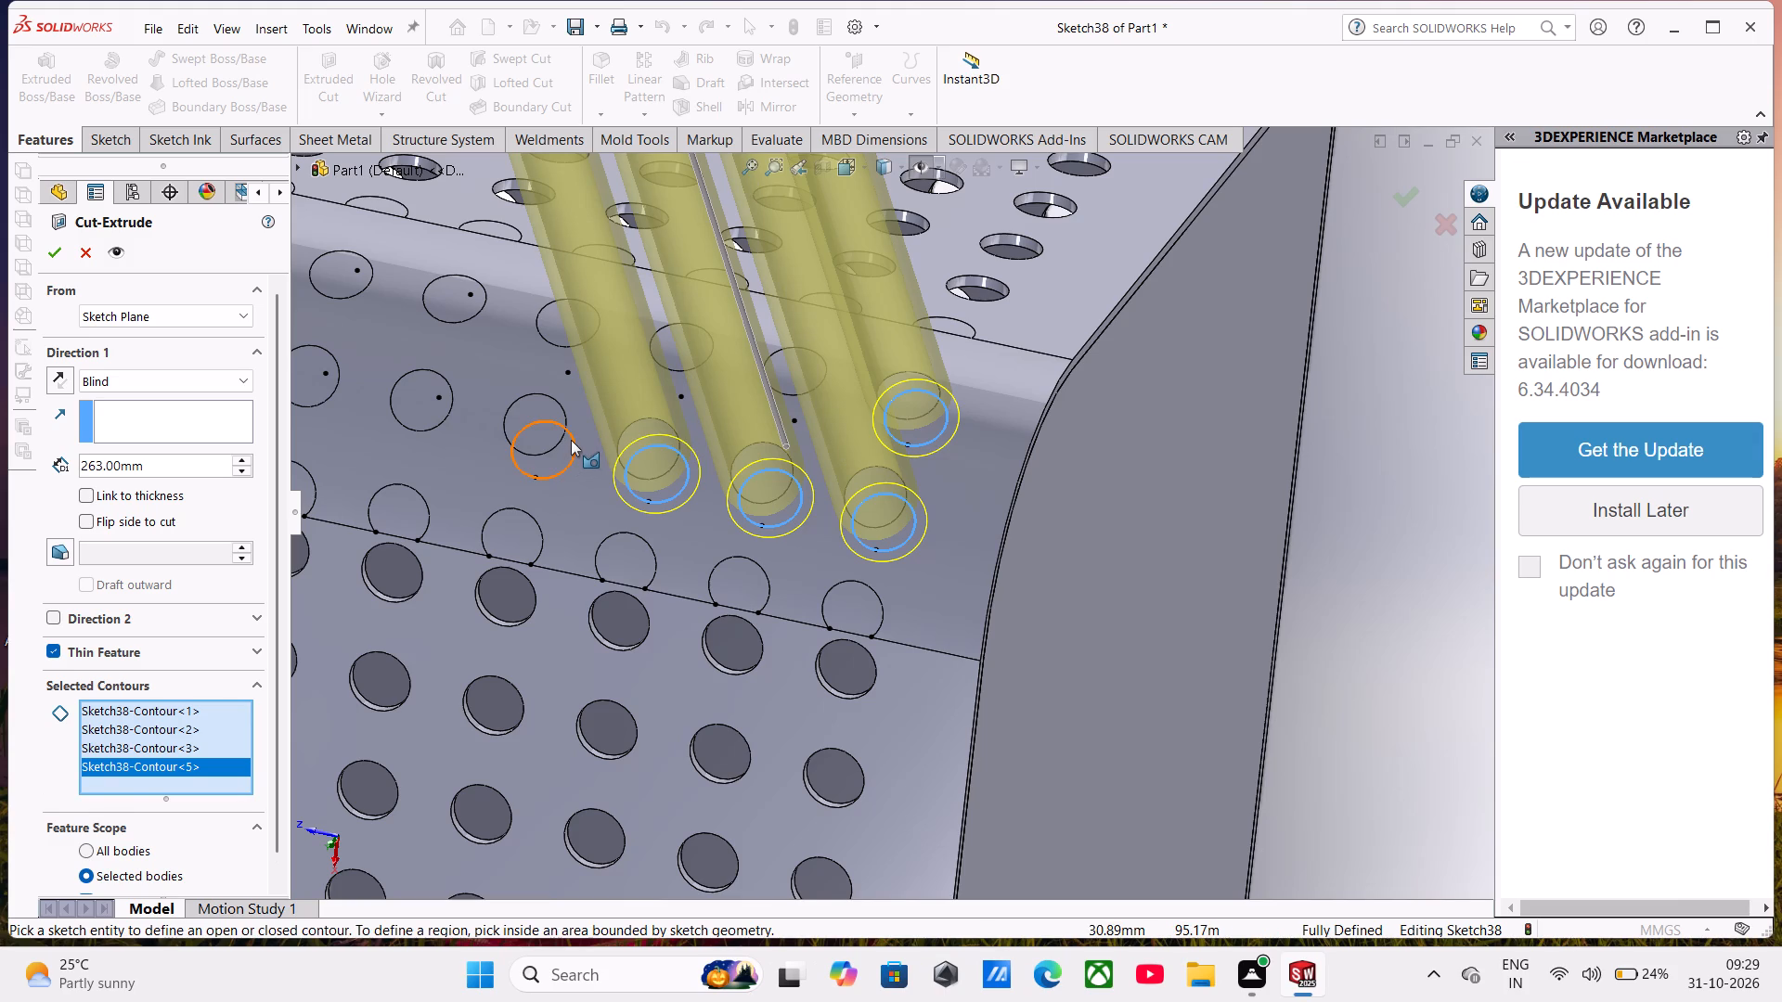
click(571, 440)
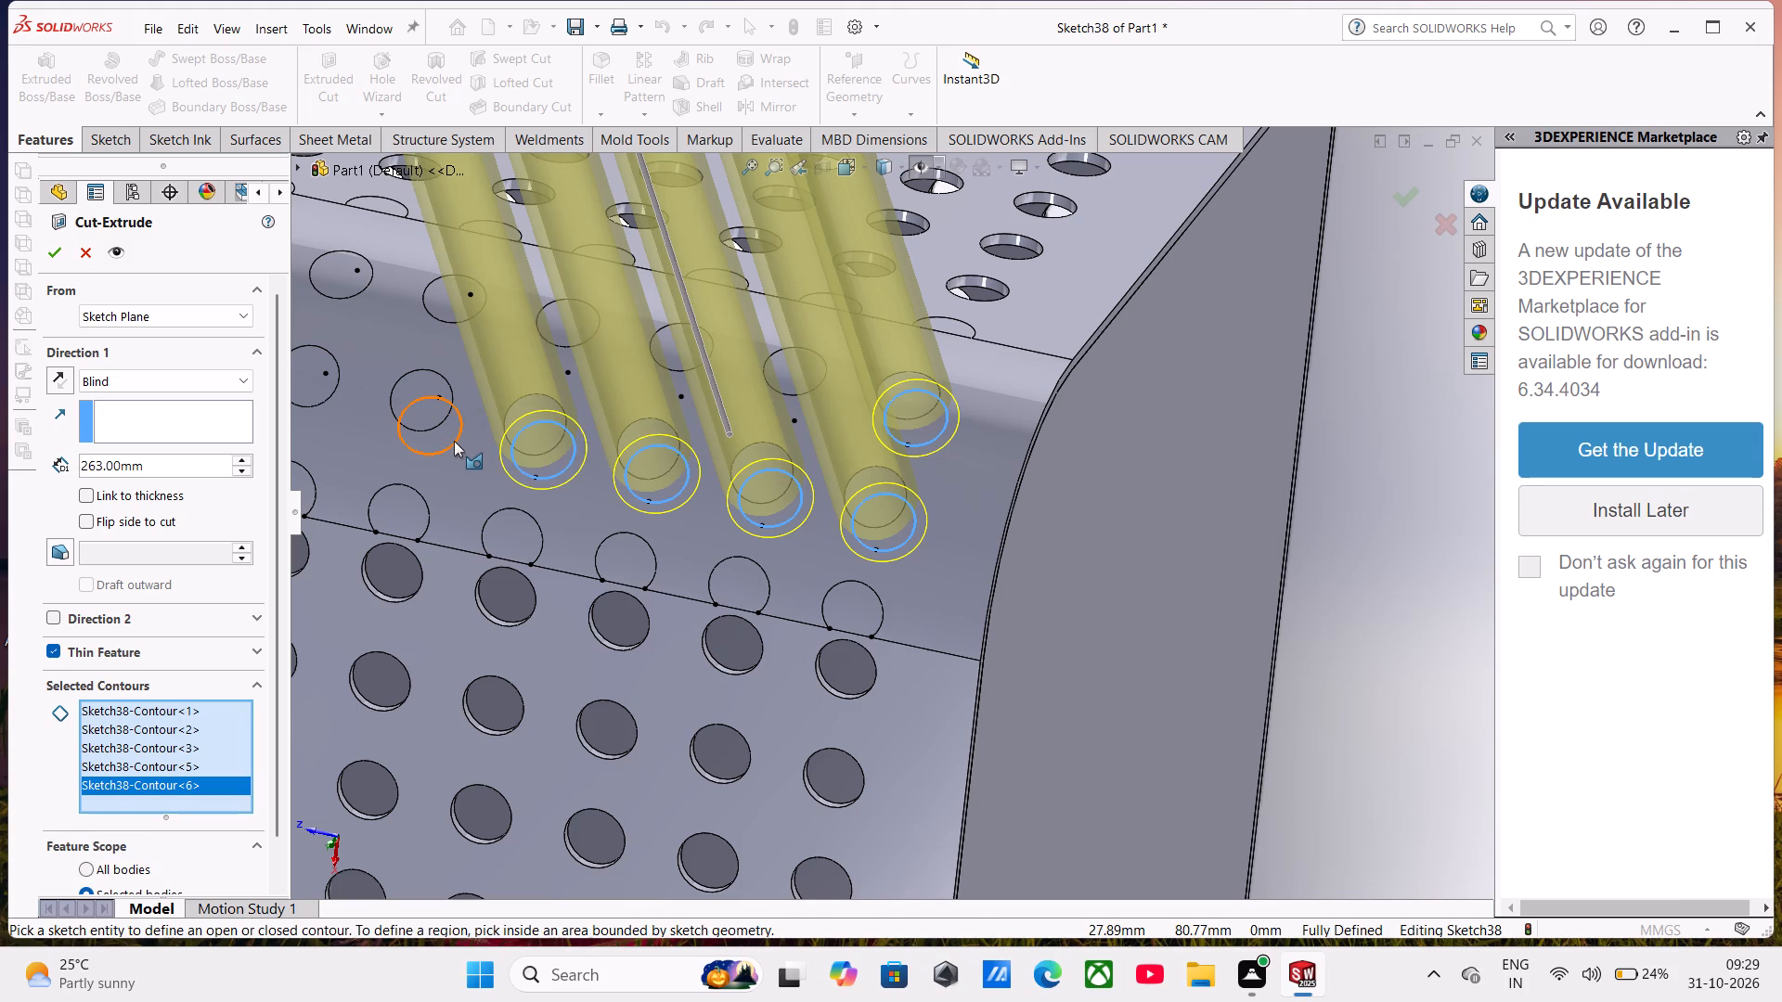
click(454, 441)
scroll(449, 441, up, 2)
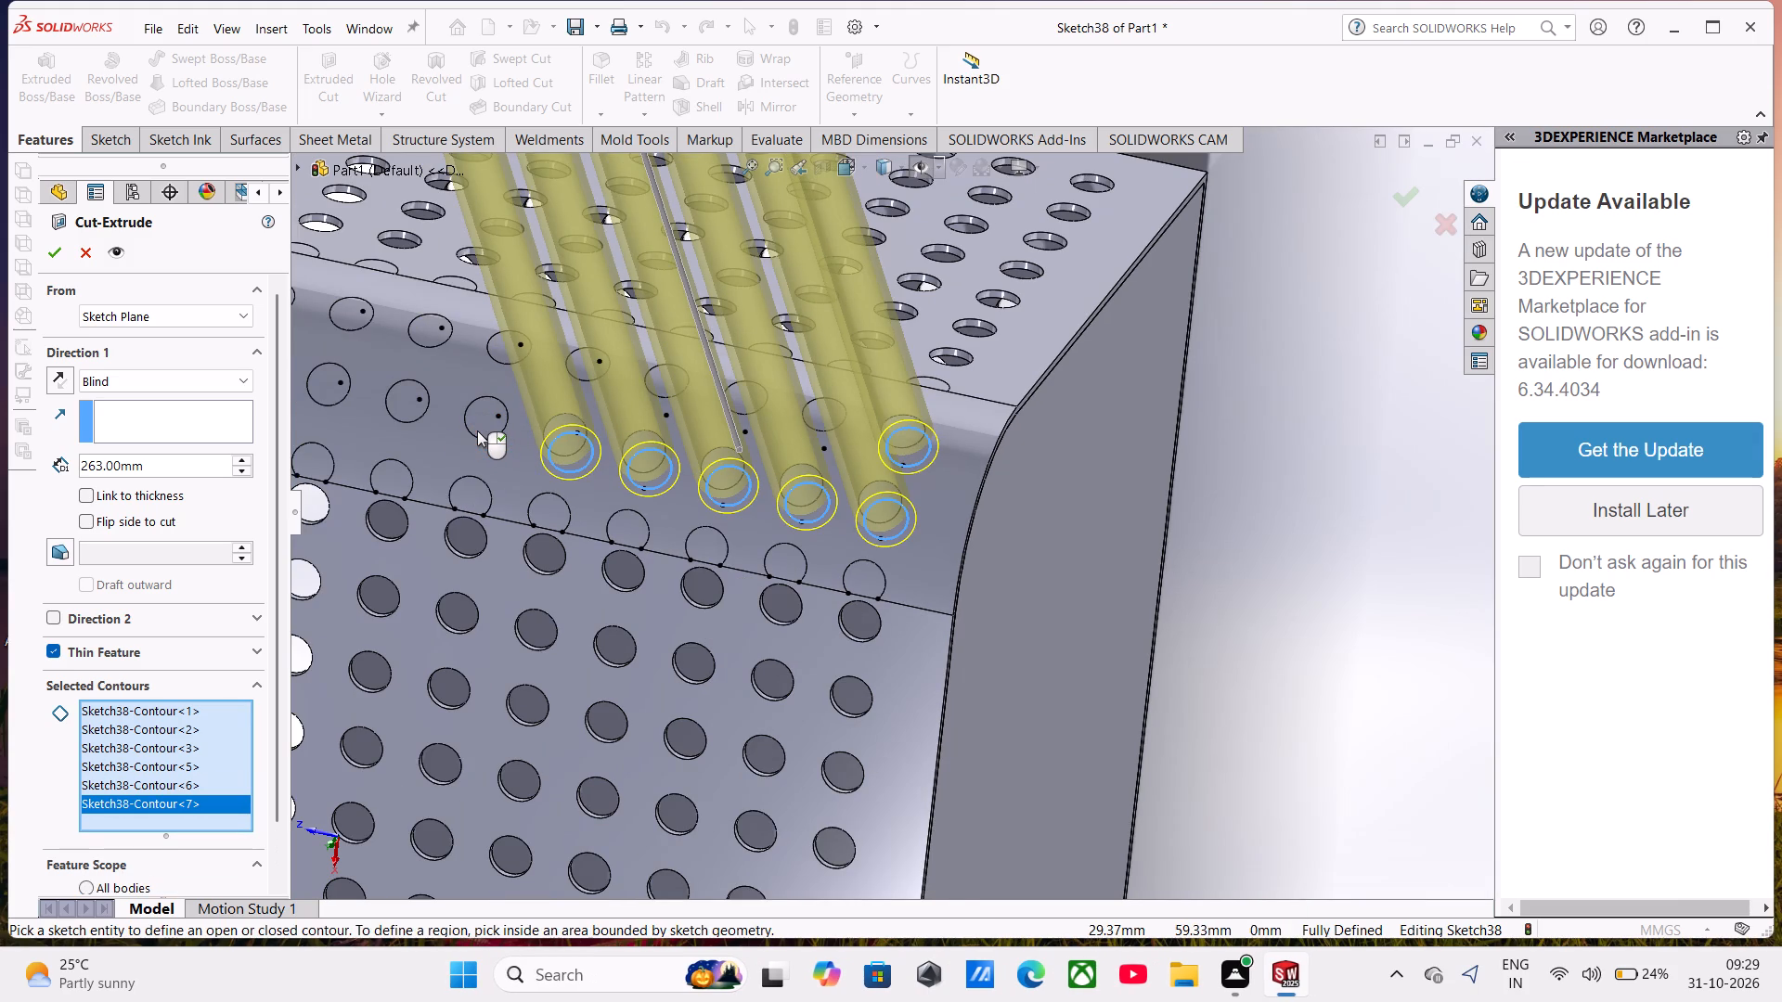
click(475, 430)
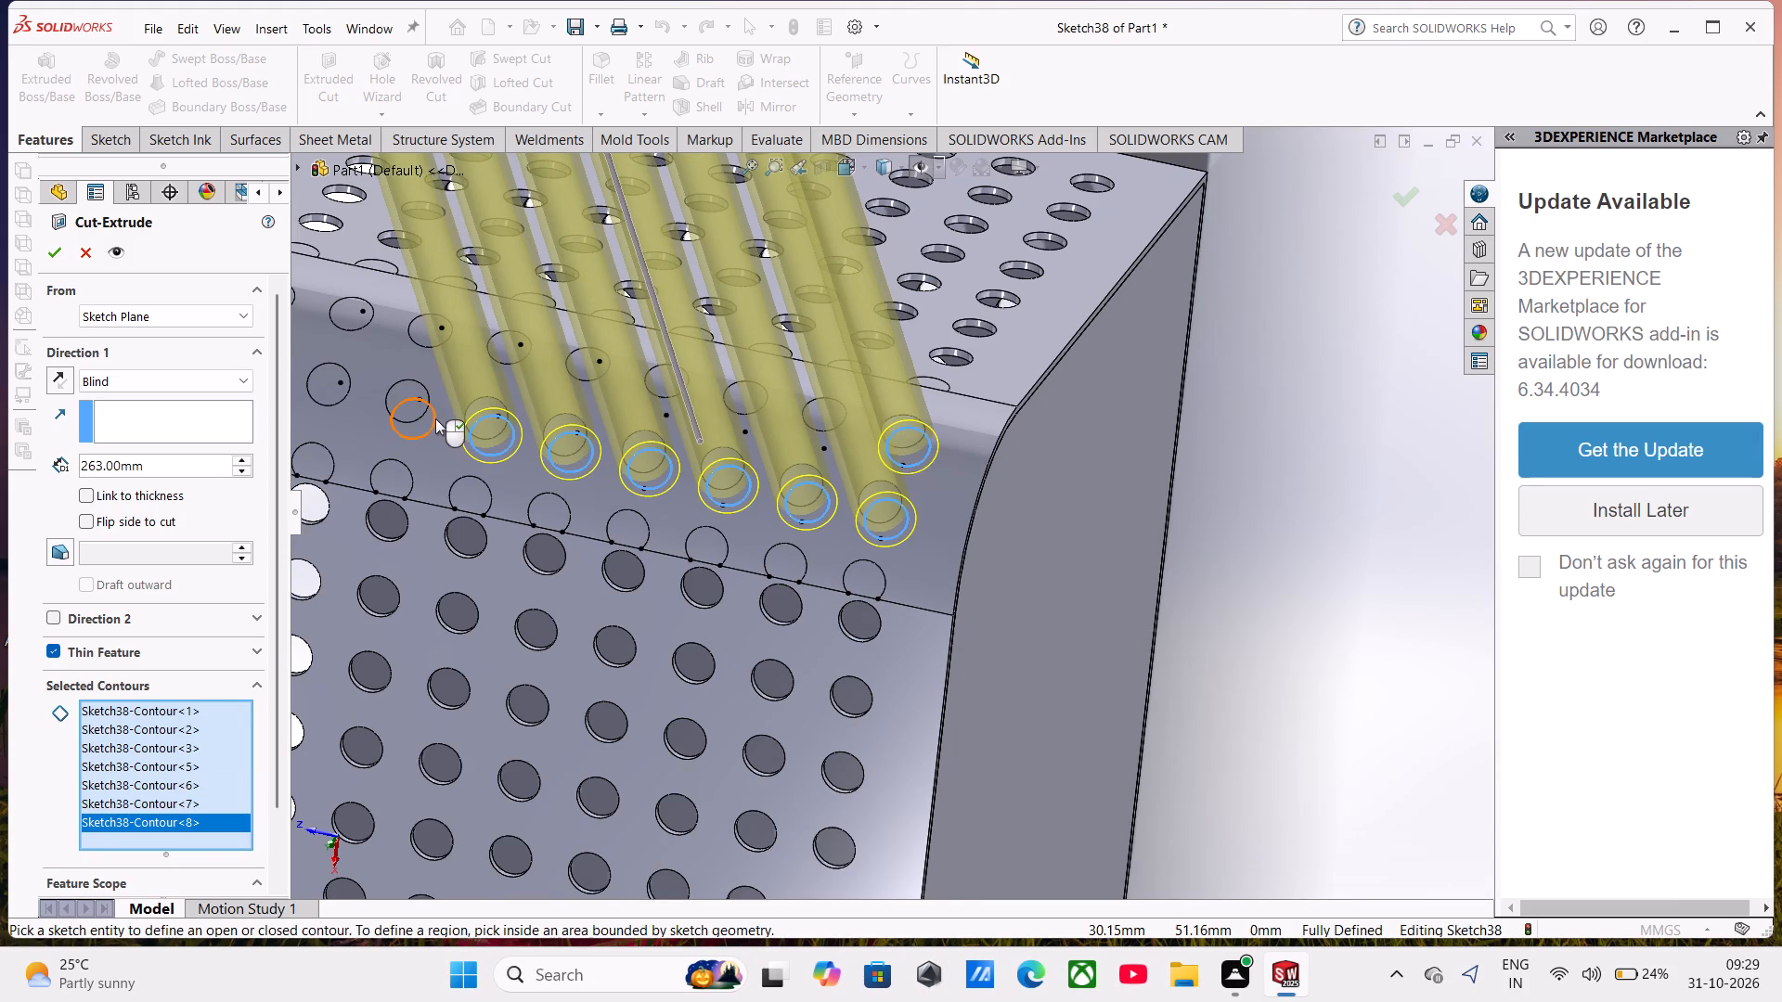
click(435, 418)
scroll(435, 418, up, 2)
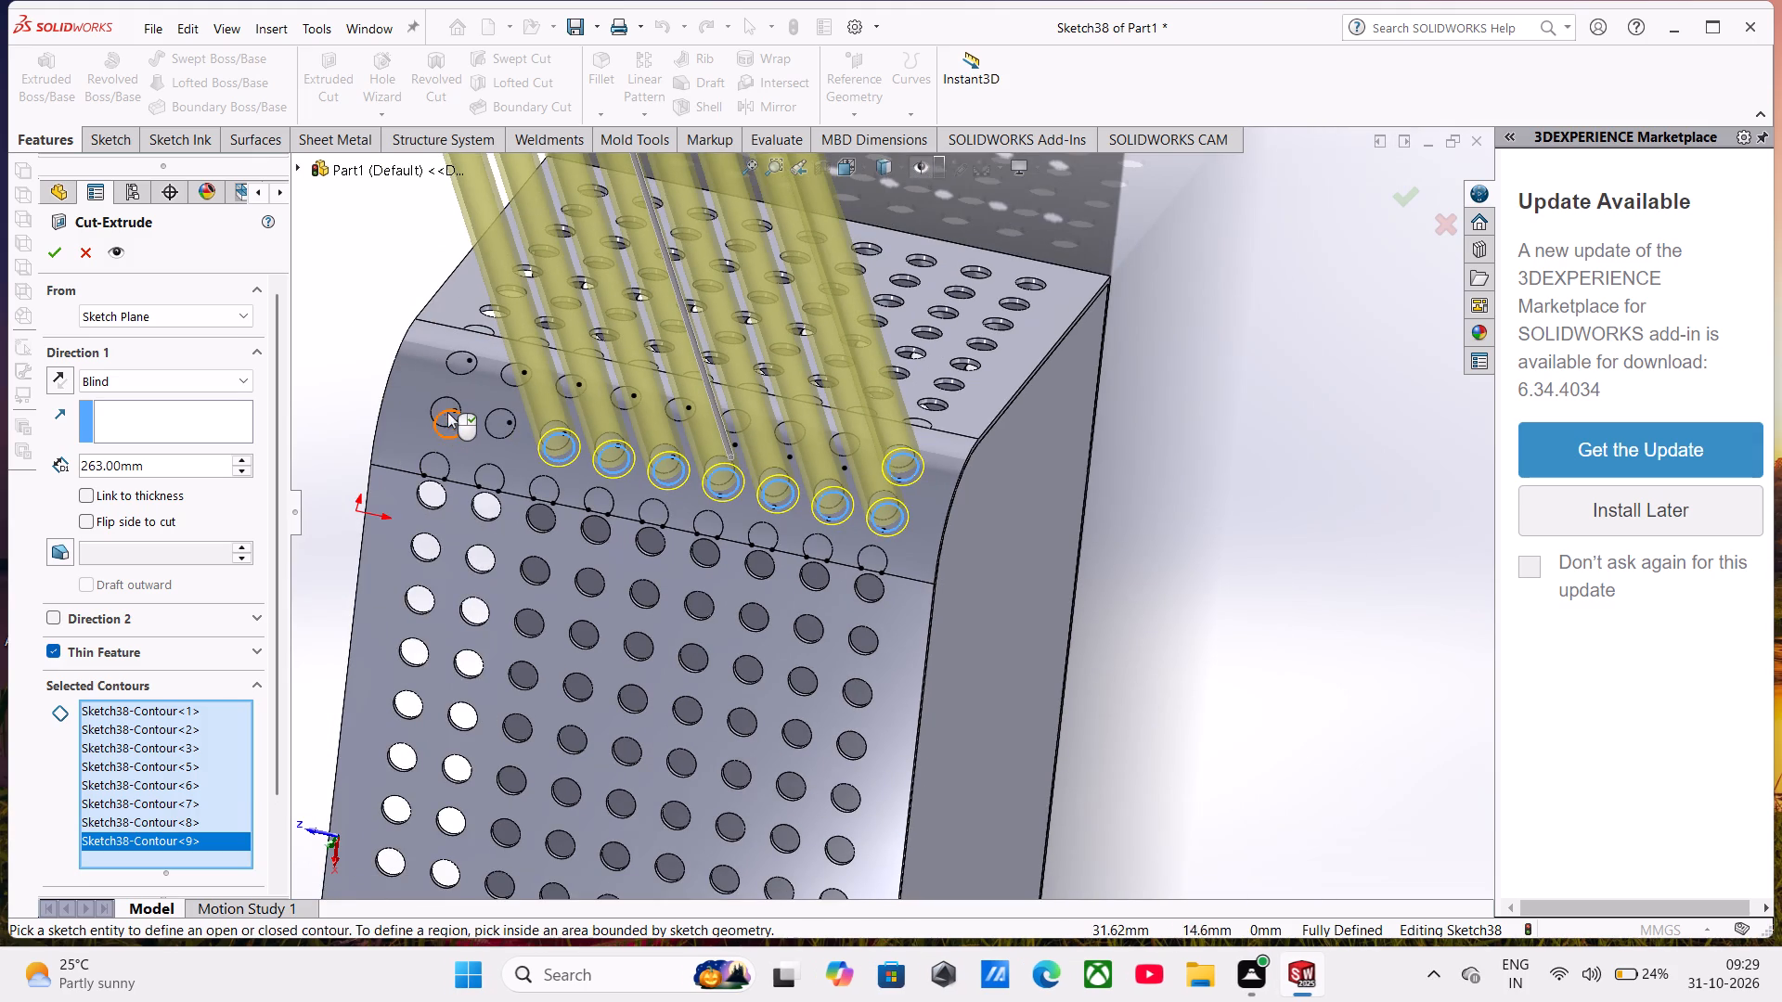
click(446, 413)
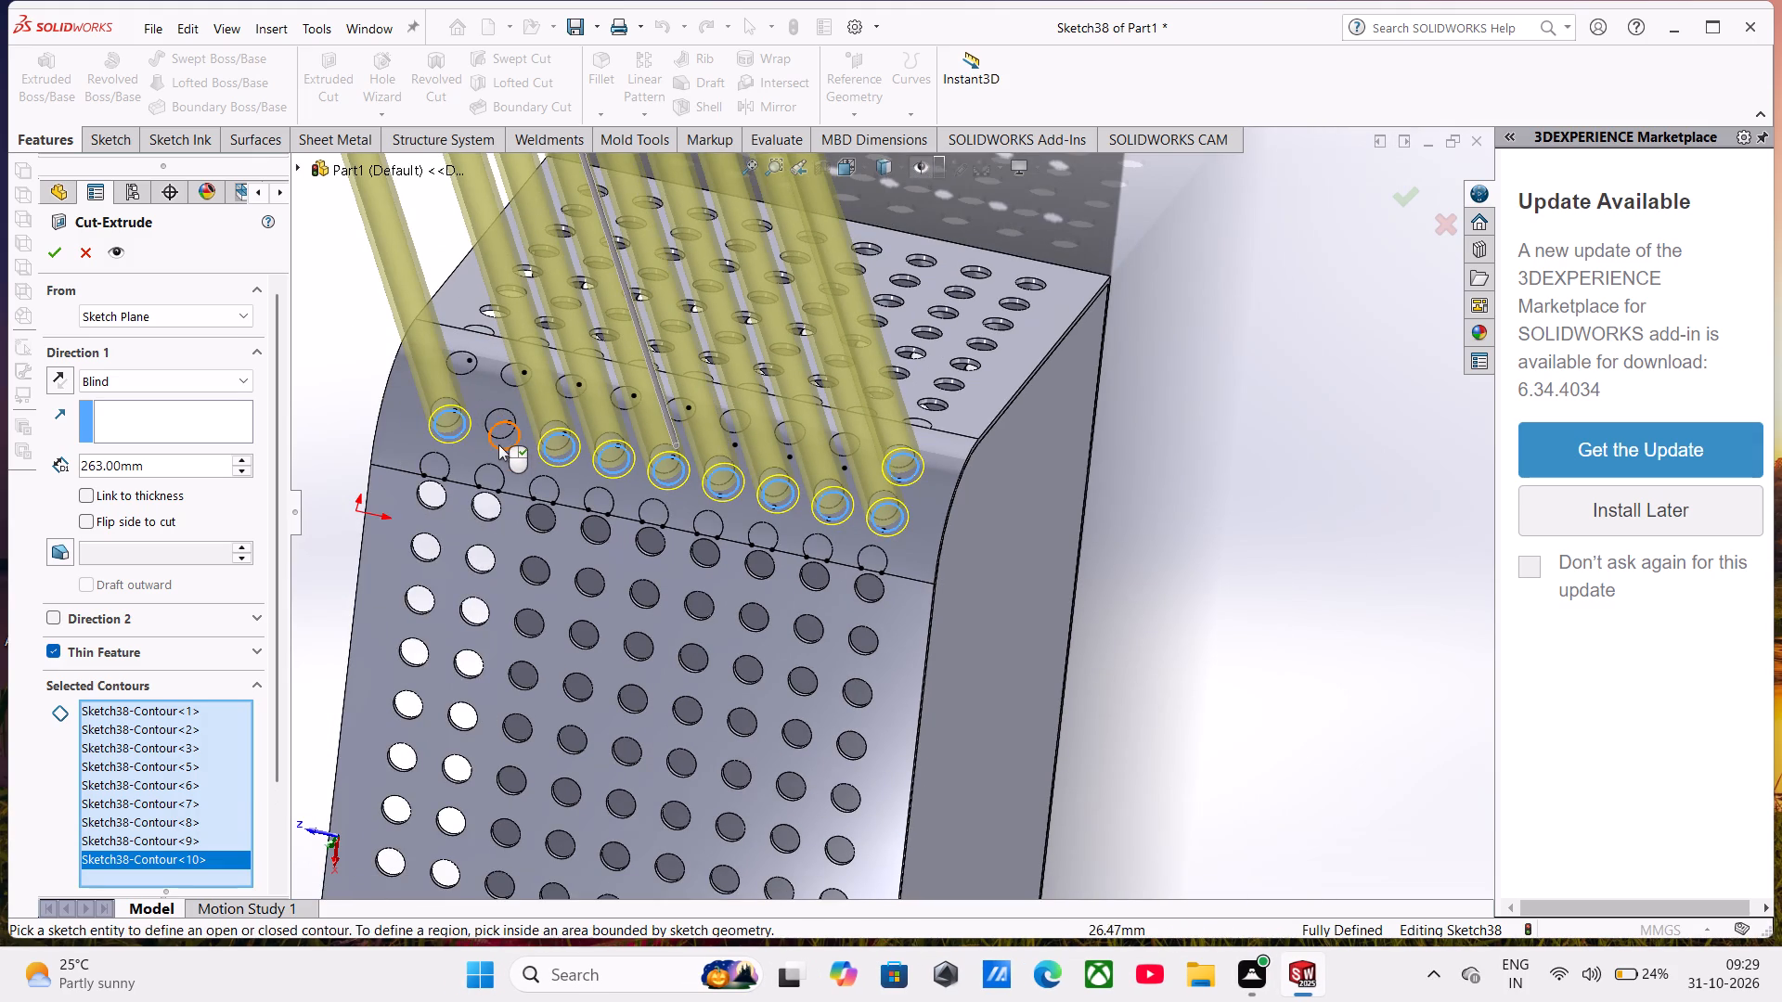
click(497, 442)
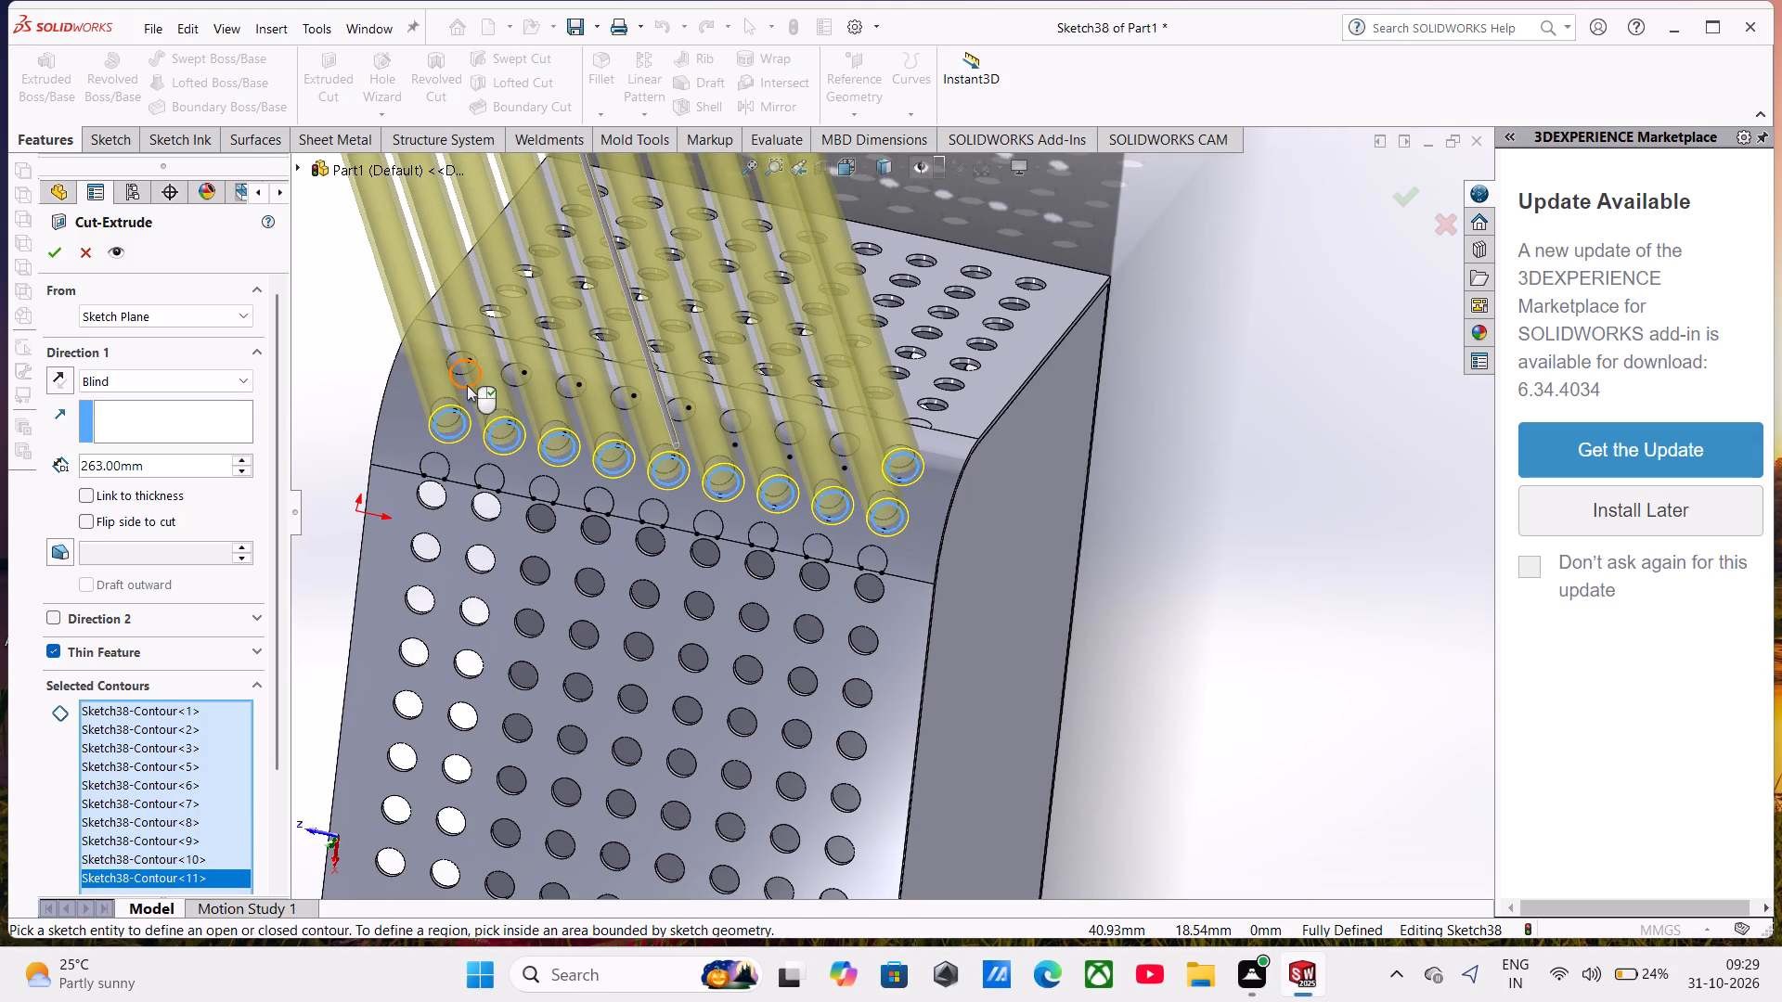
Add the first row's remaining eight circles along the bend to the cut's selected contours.
click(467, 385)
scroll(516, 383, down, 4)
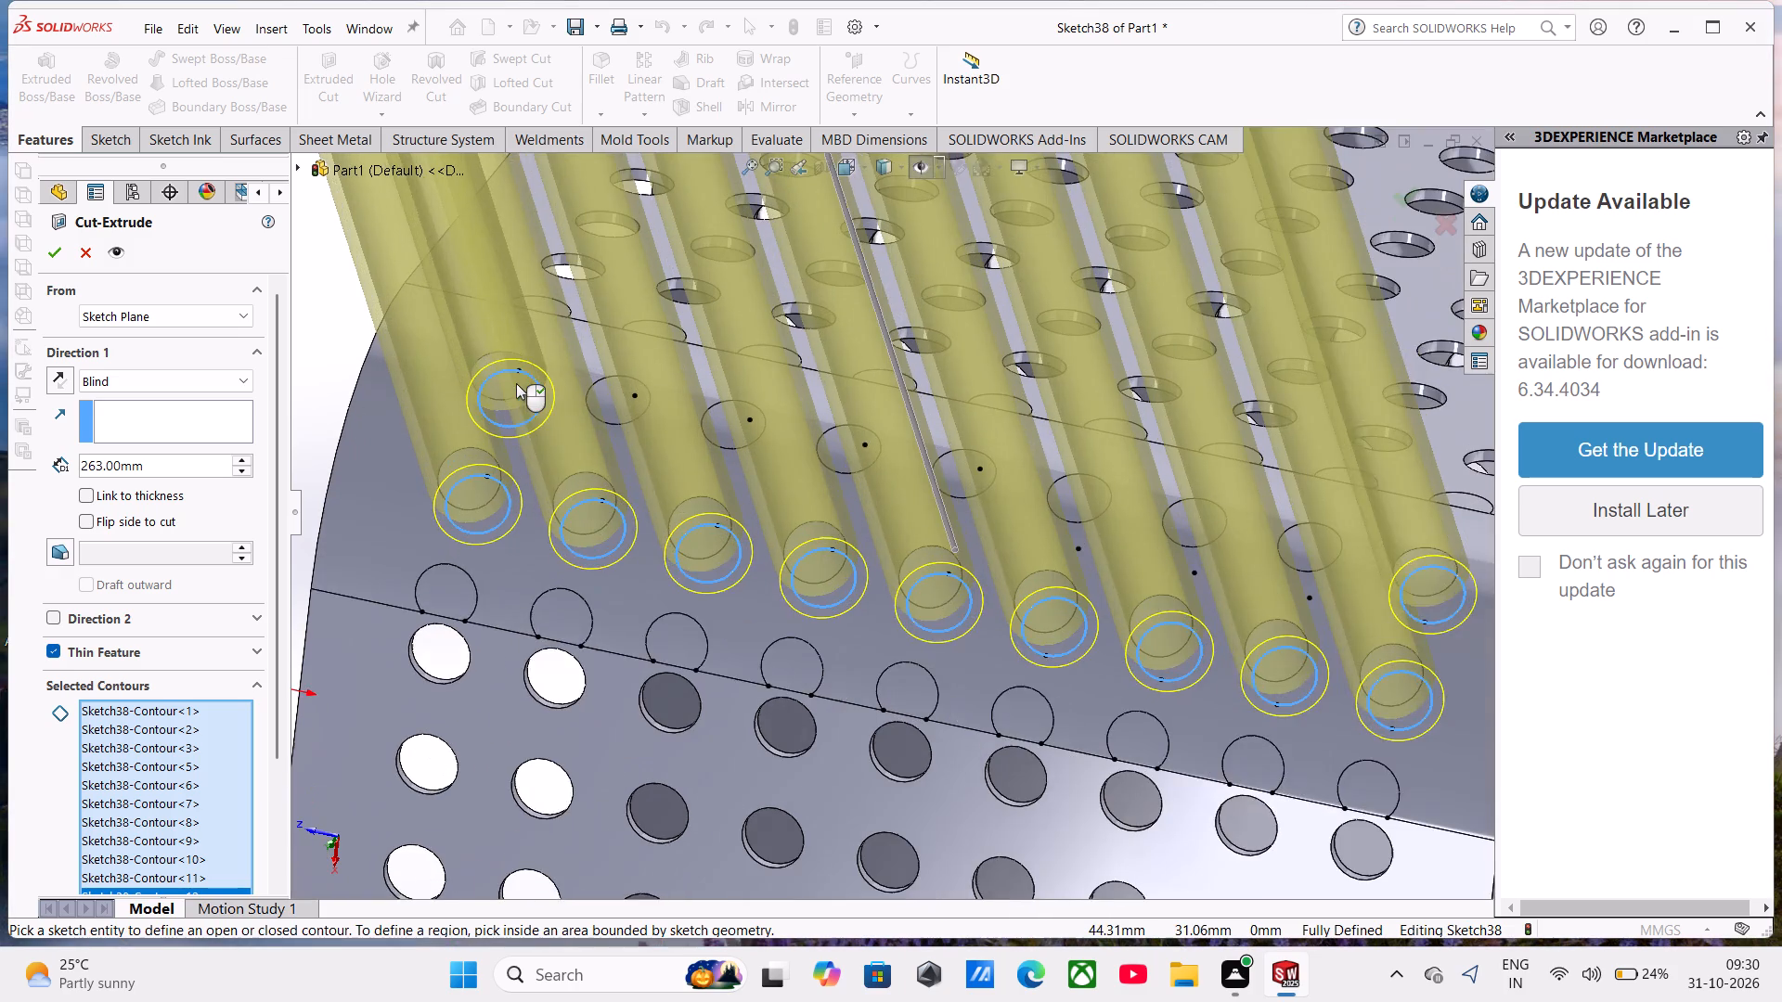
scroll(517, 394, down, 1)
click(630, 418)
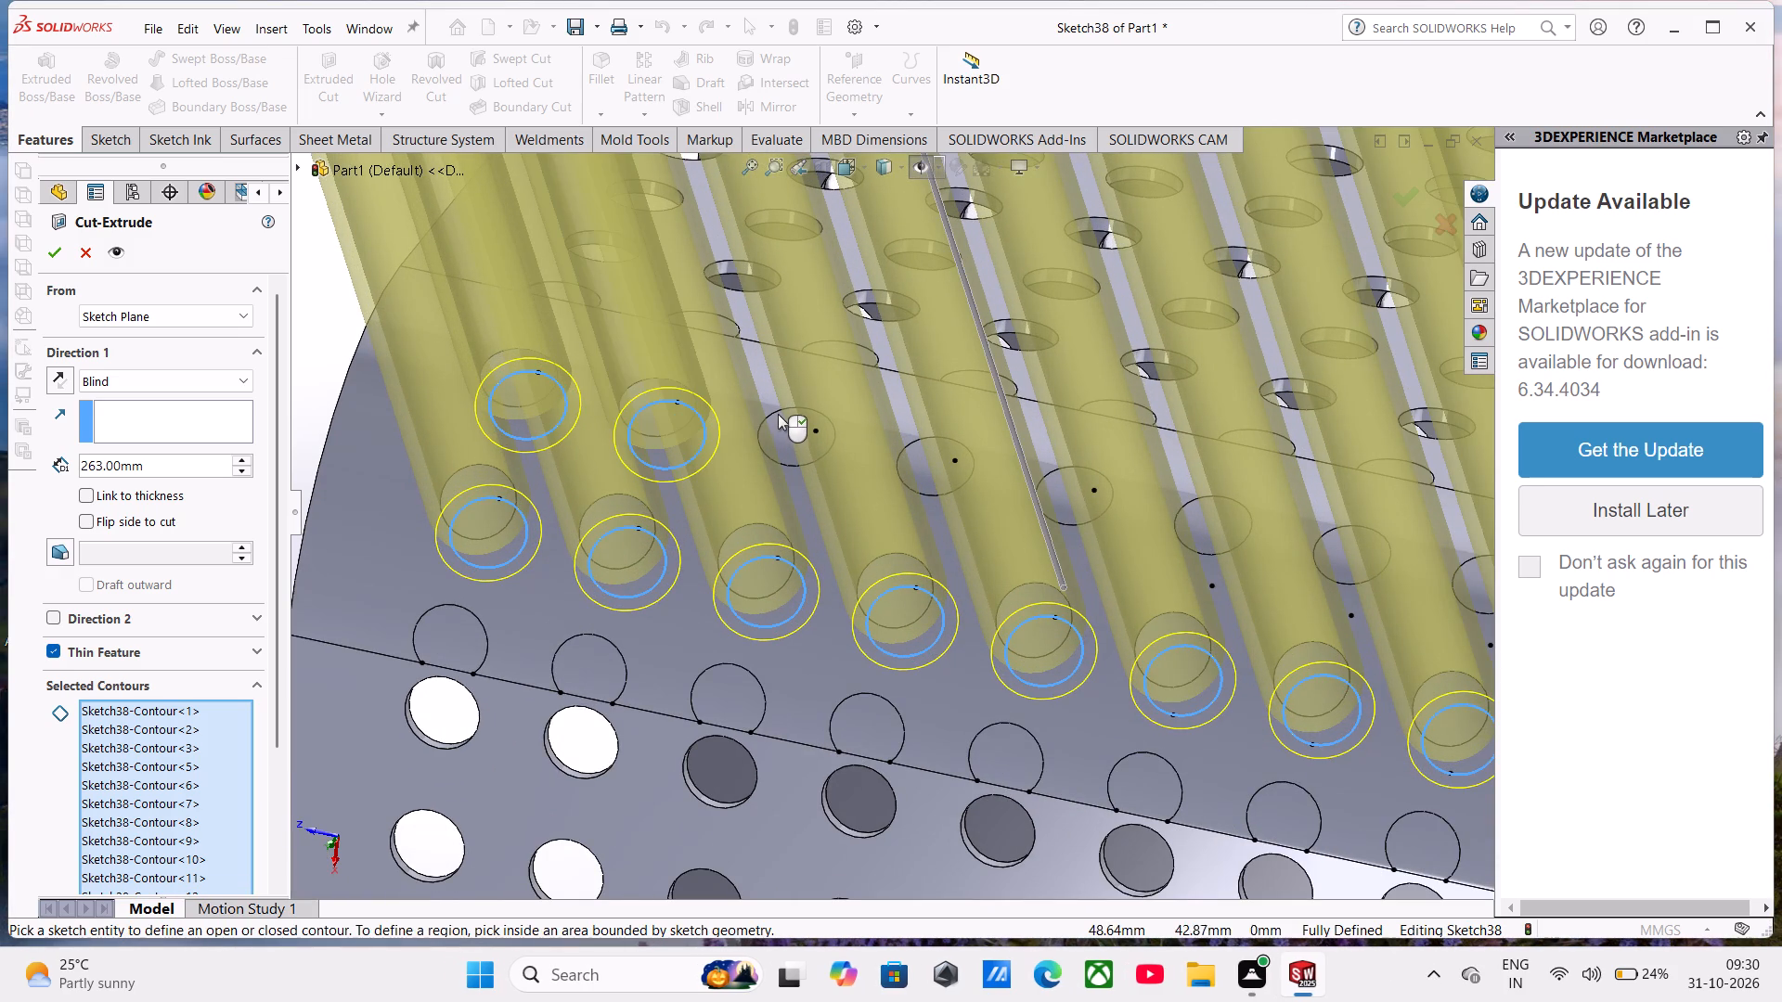
click(777, 442)
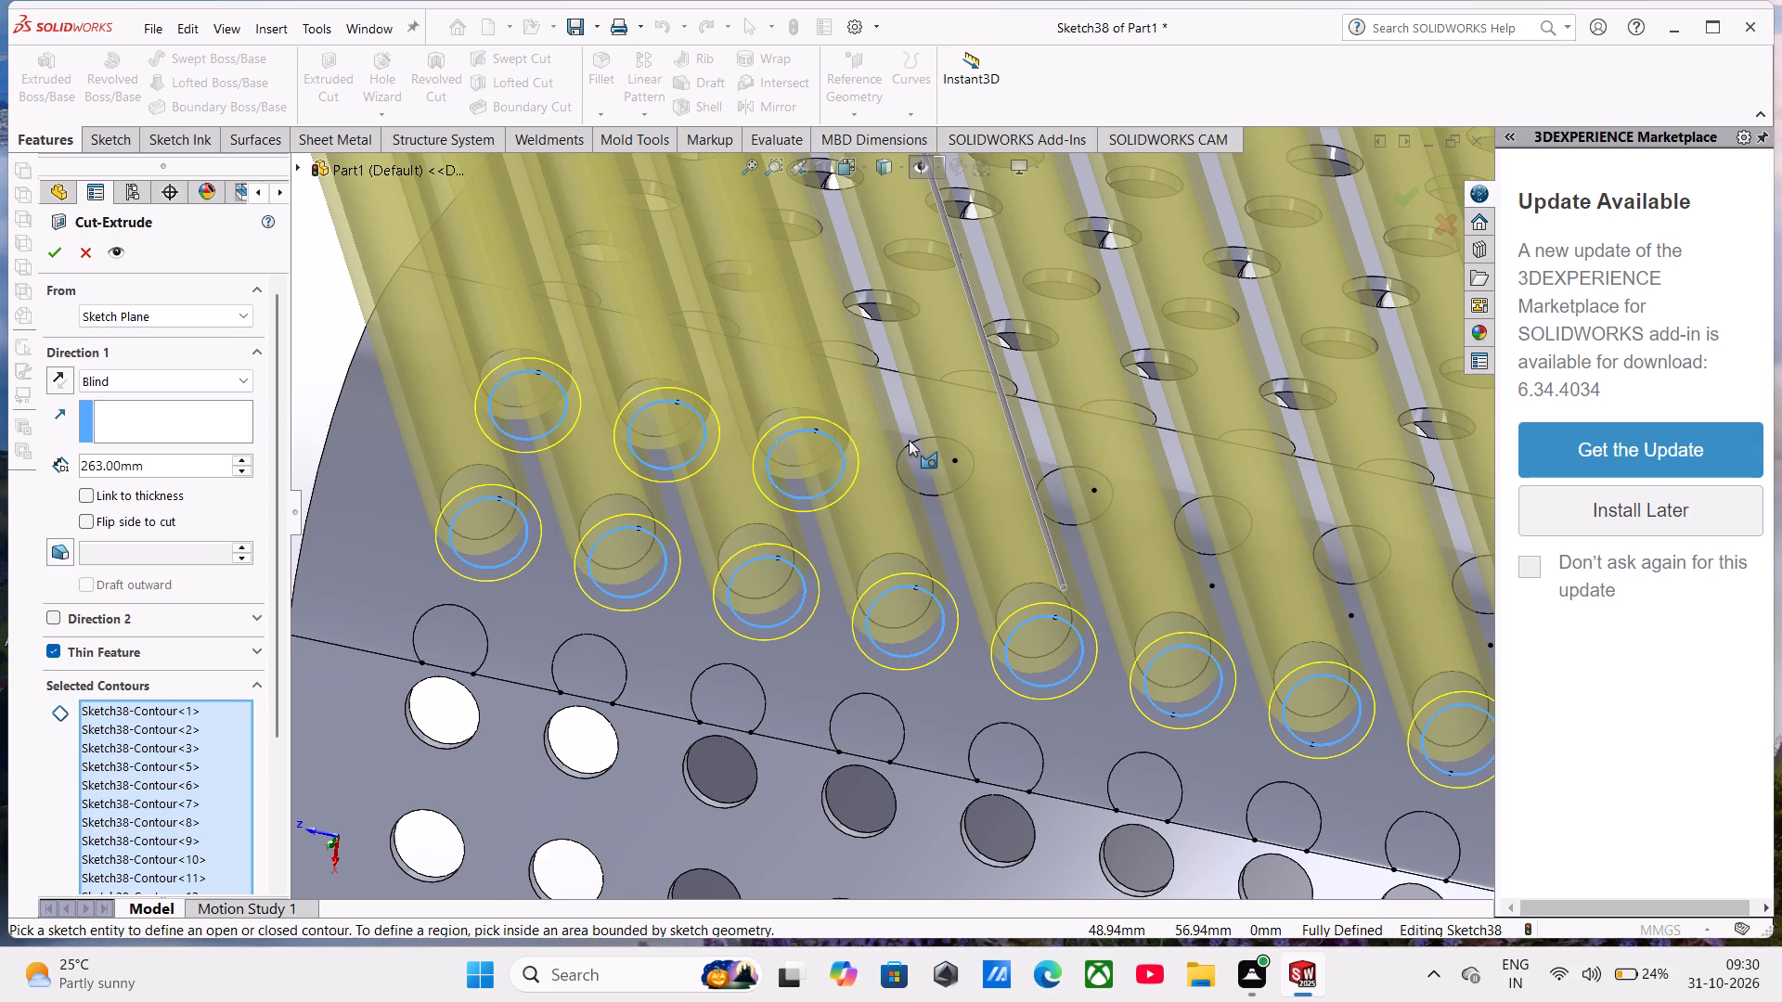
click(910, 482)
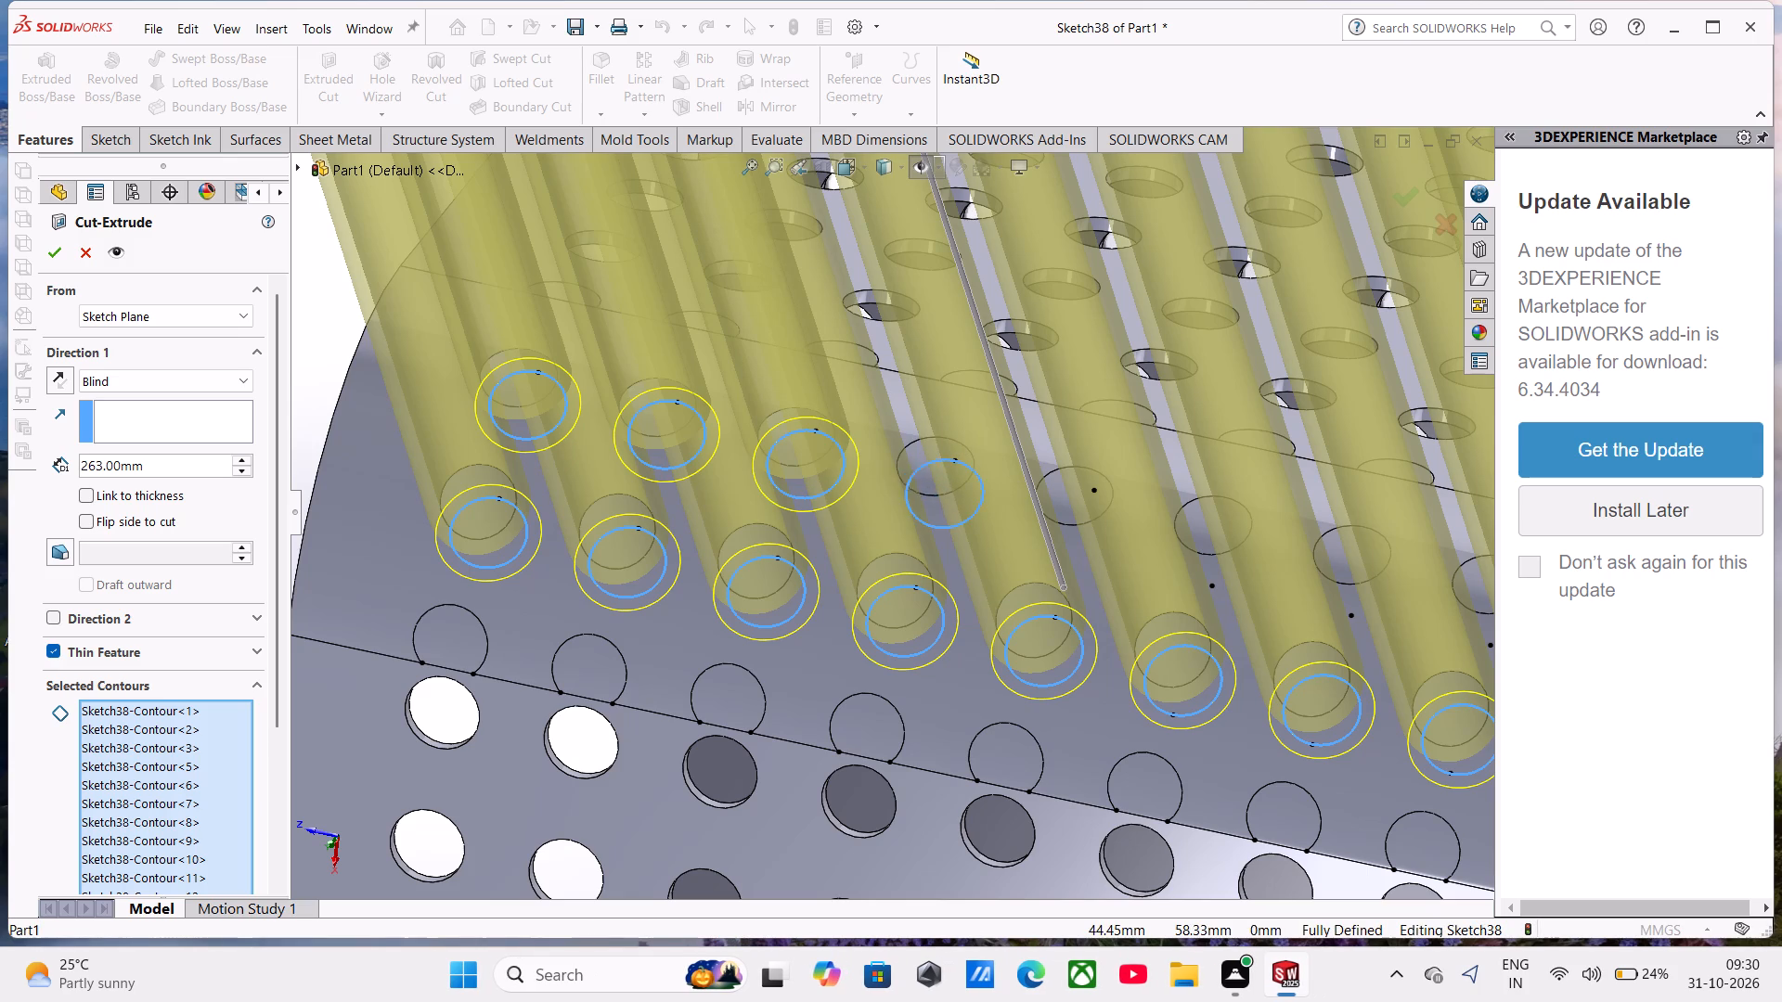
click(1063, 499)
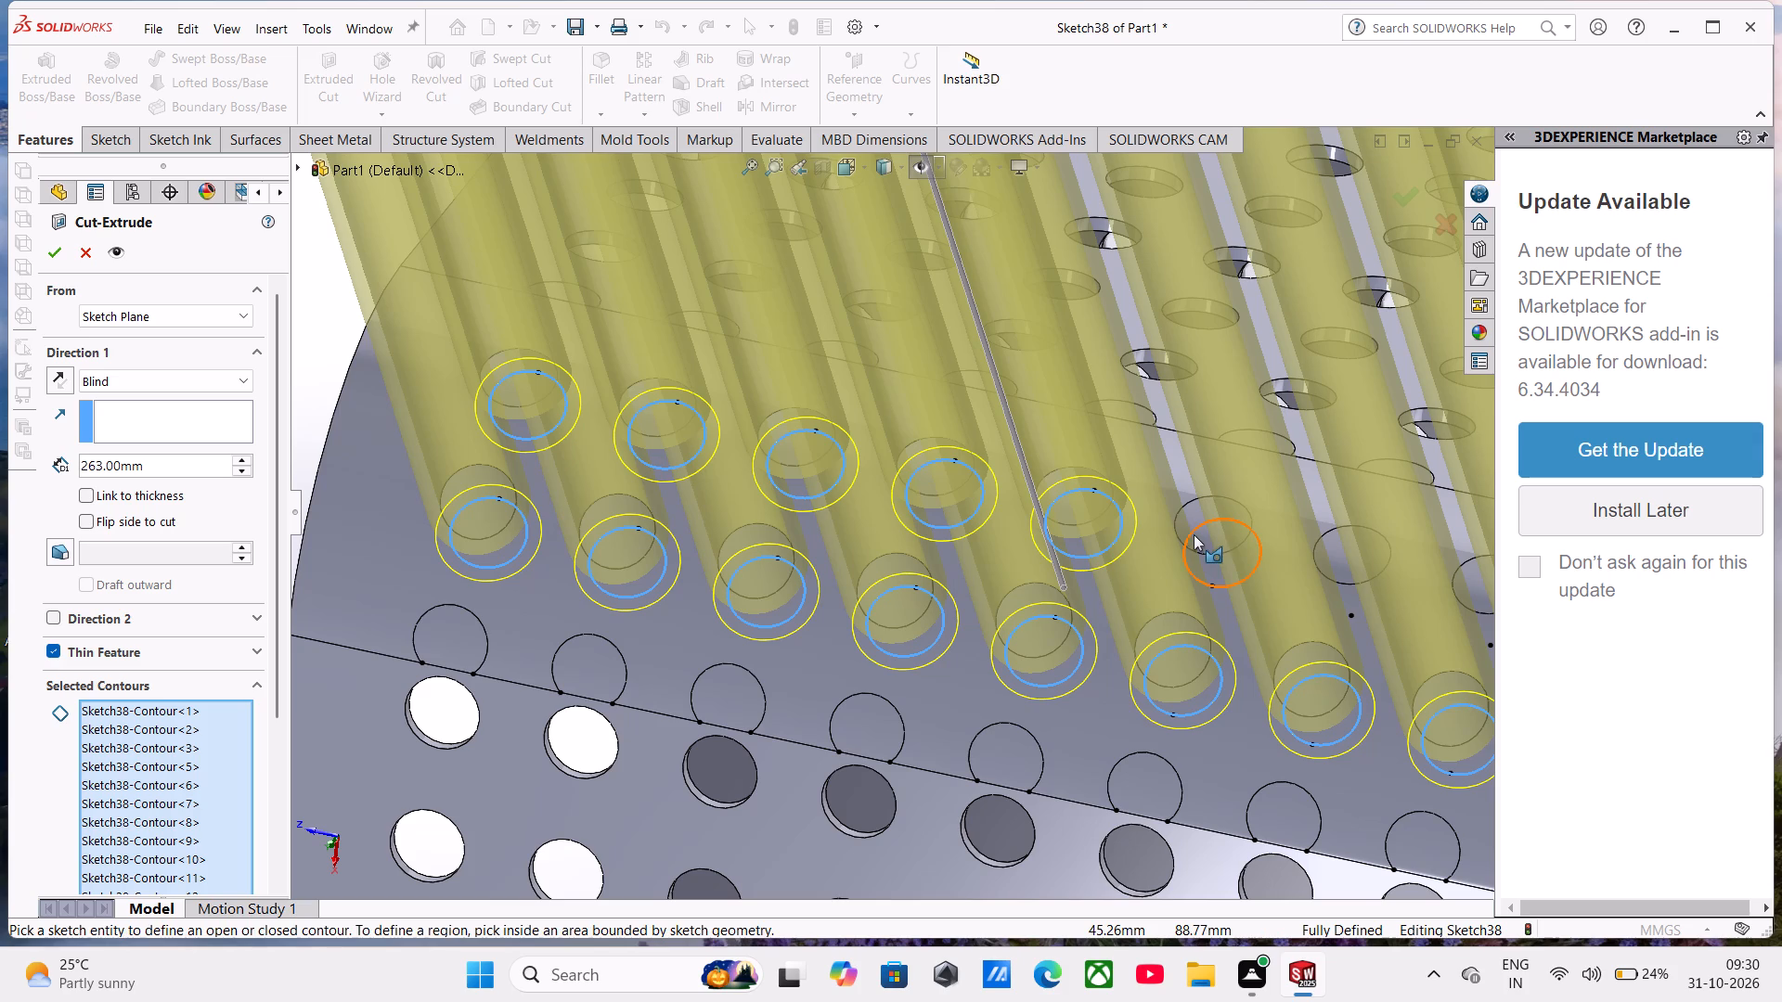
click(1194, 534)
click(1340, 554)
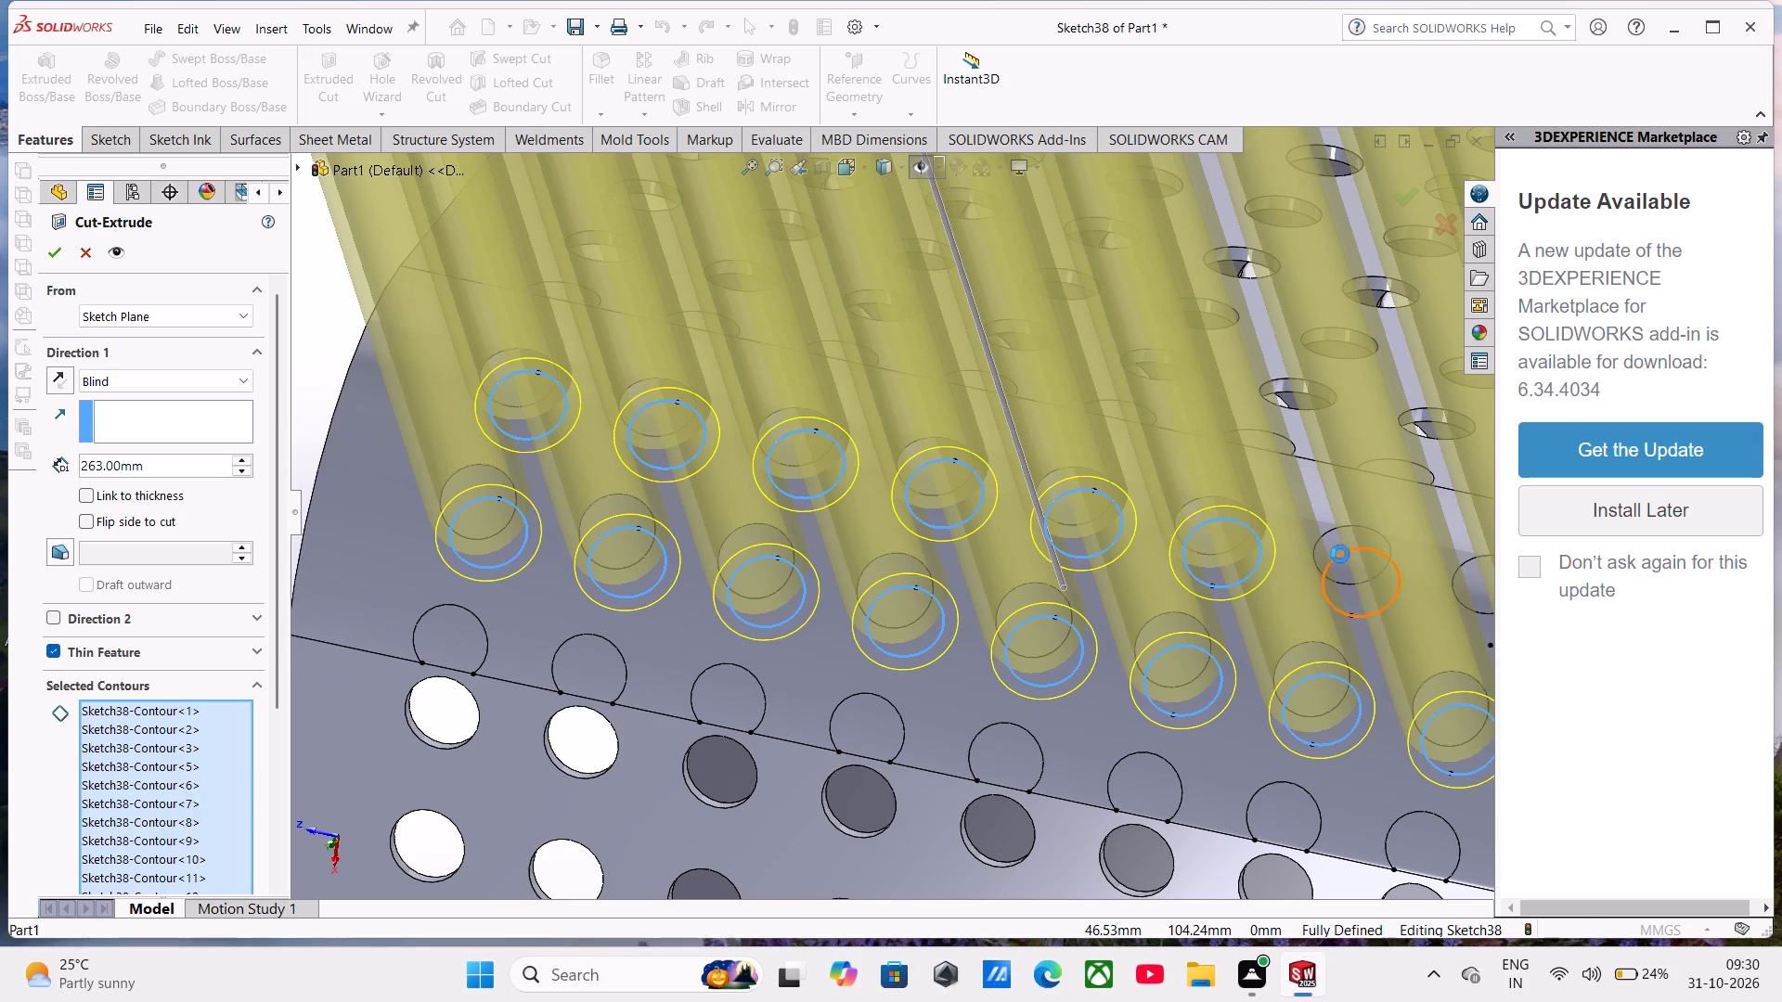
scroll(1349, 586, up, 2)
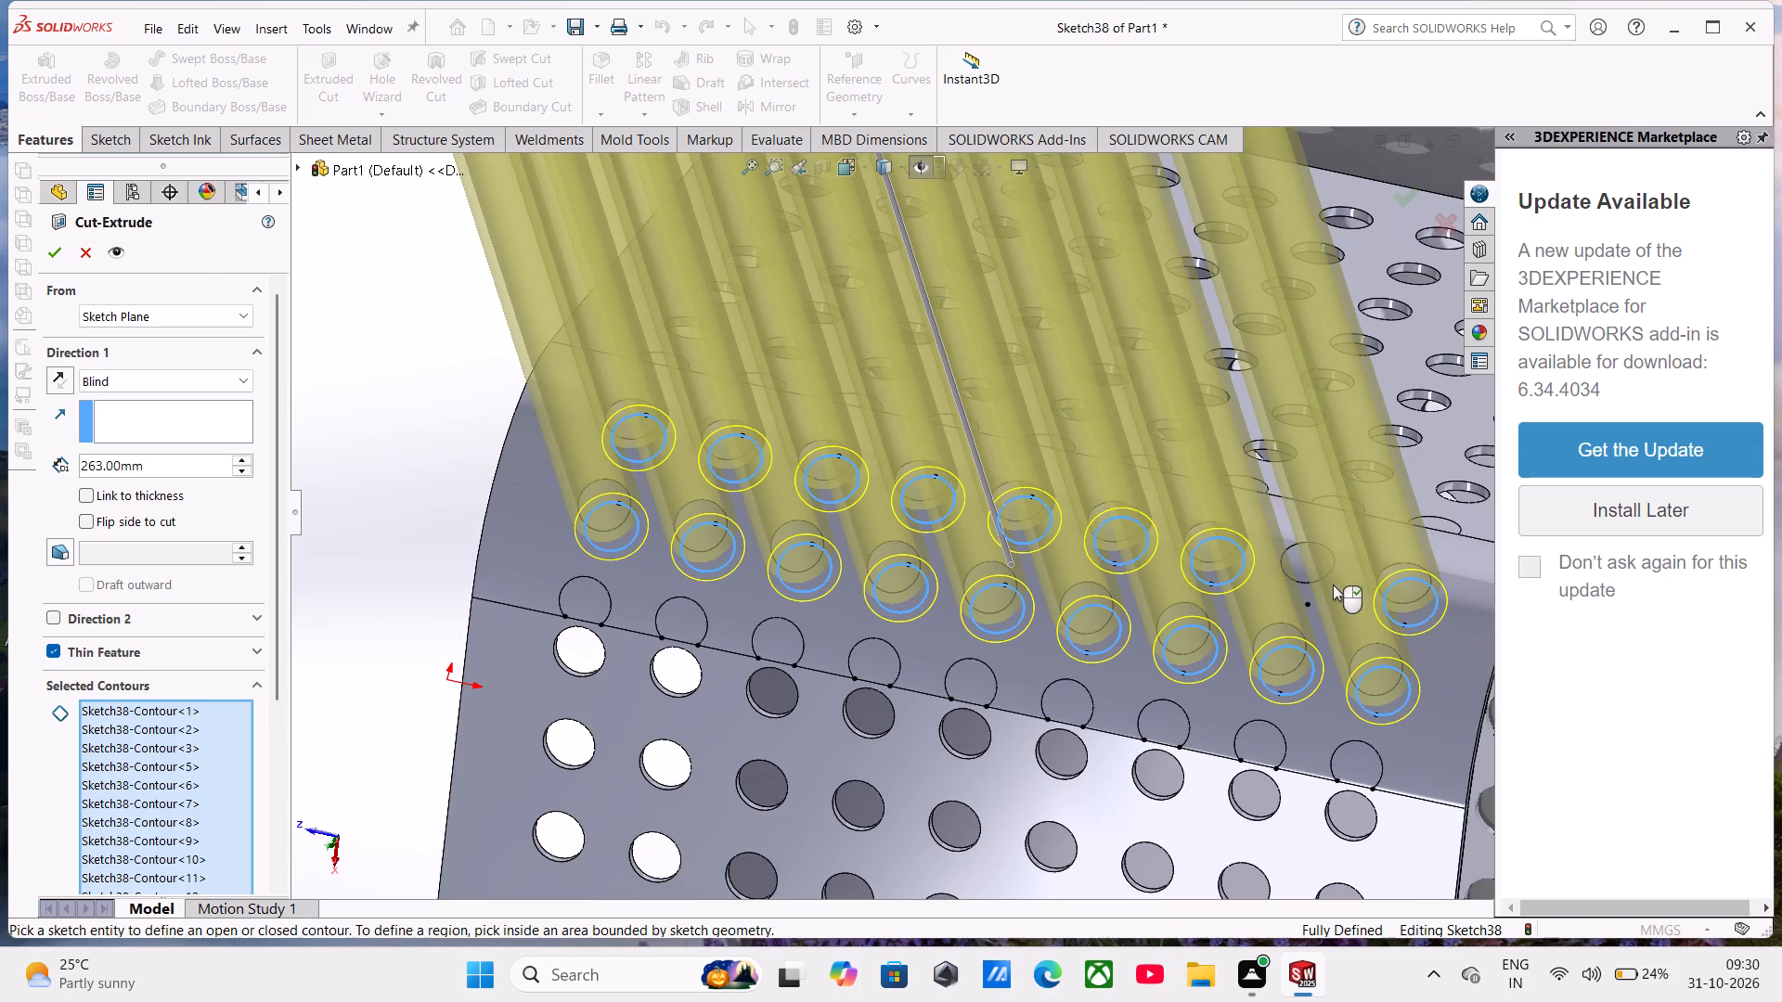
scroll(1324, 583, down, 3)
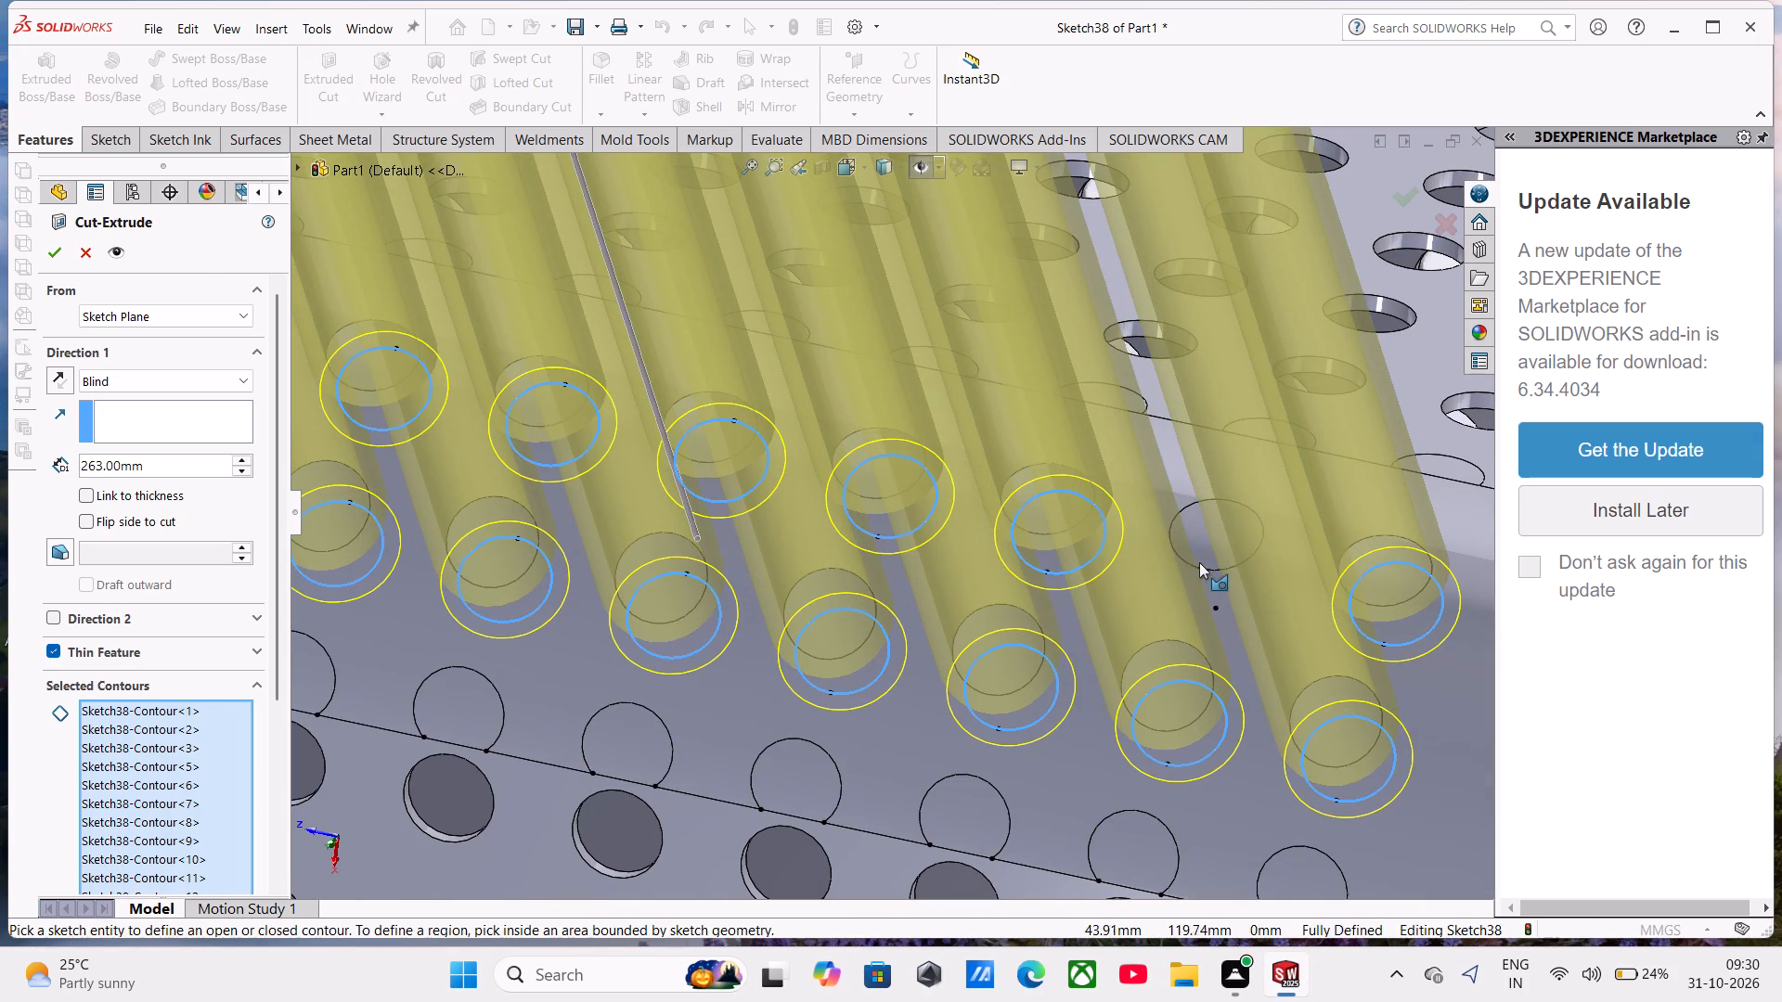
click(1200, 535)
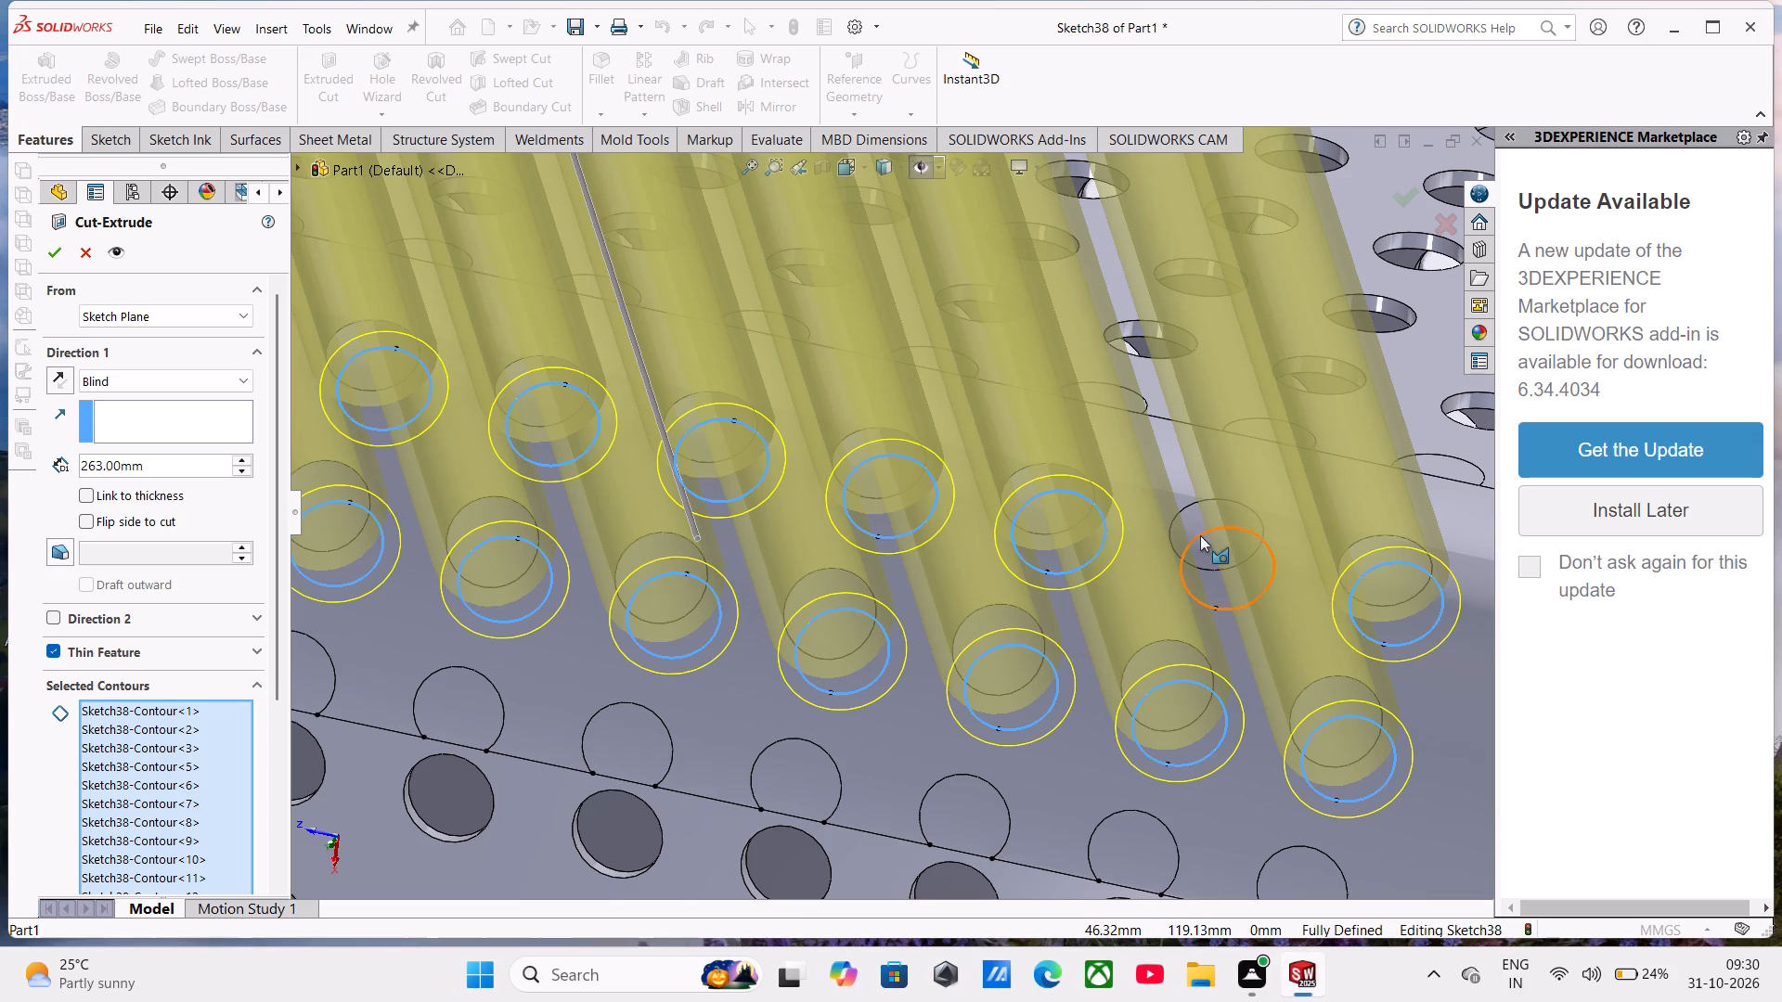
Complete the extruded cut as a 263 mm blind thin-feature cut, keeping all bodies.
scroll(1193, 650, up, 5)
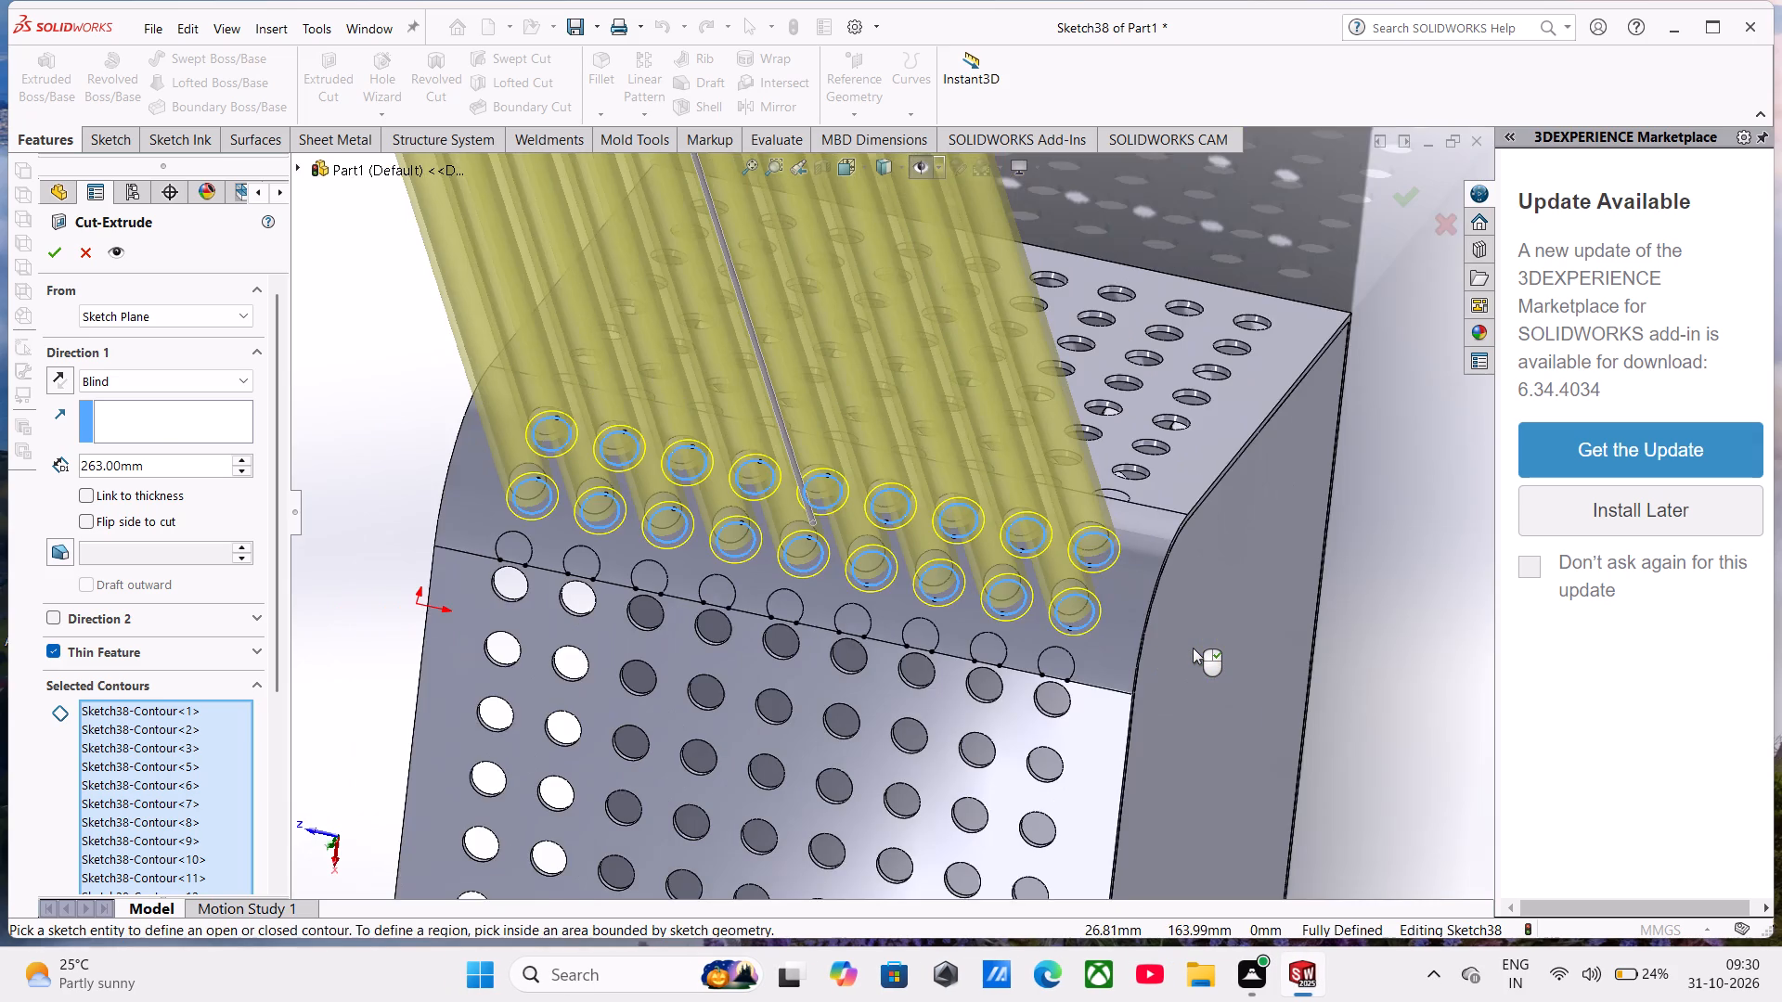
scroll(1193, 648, up, 1)
middle_drag(1188, 647, 1114, 669)
scroll(1114, 669, up, 1)
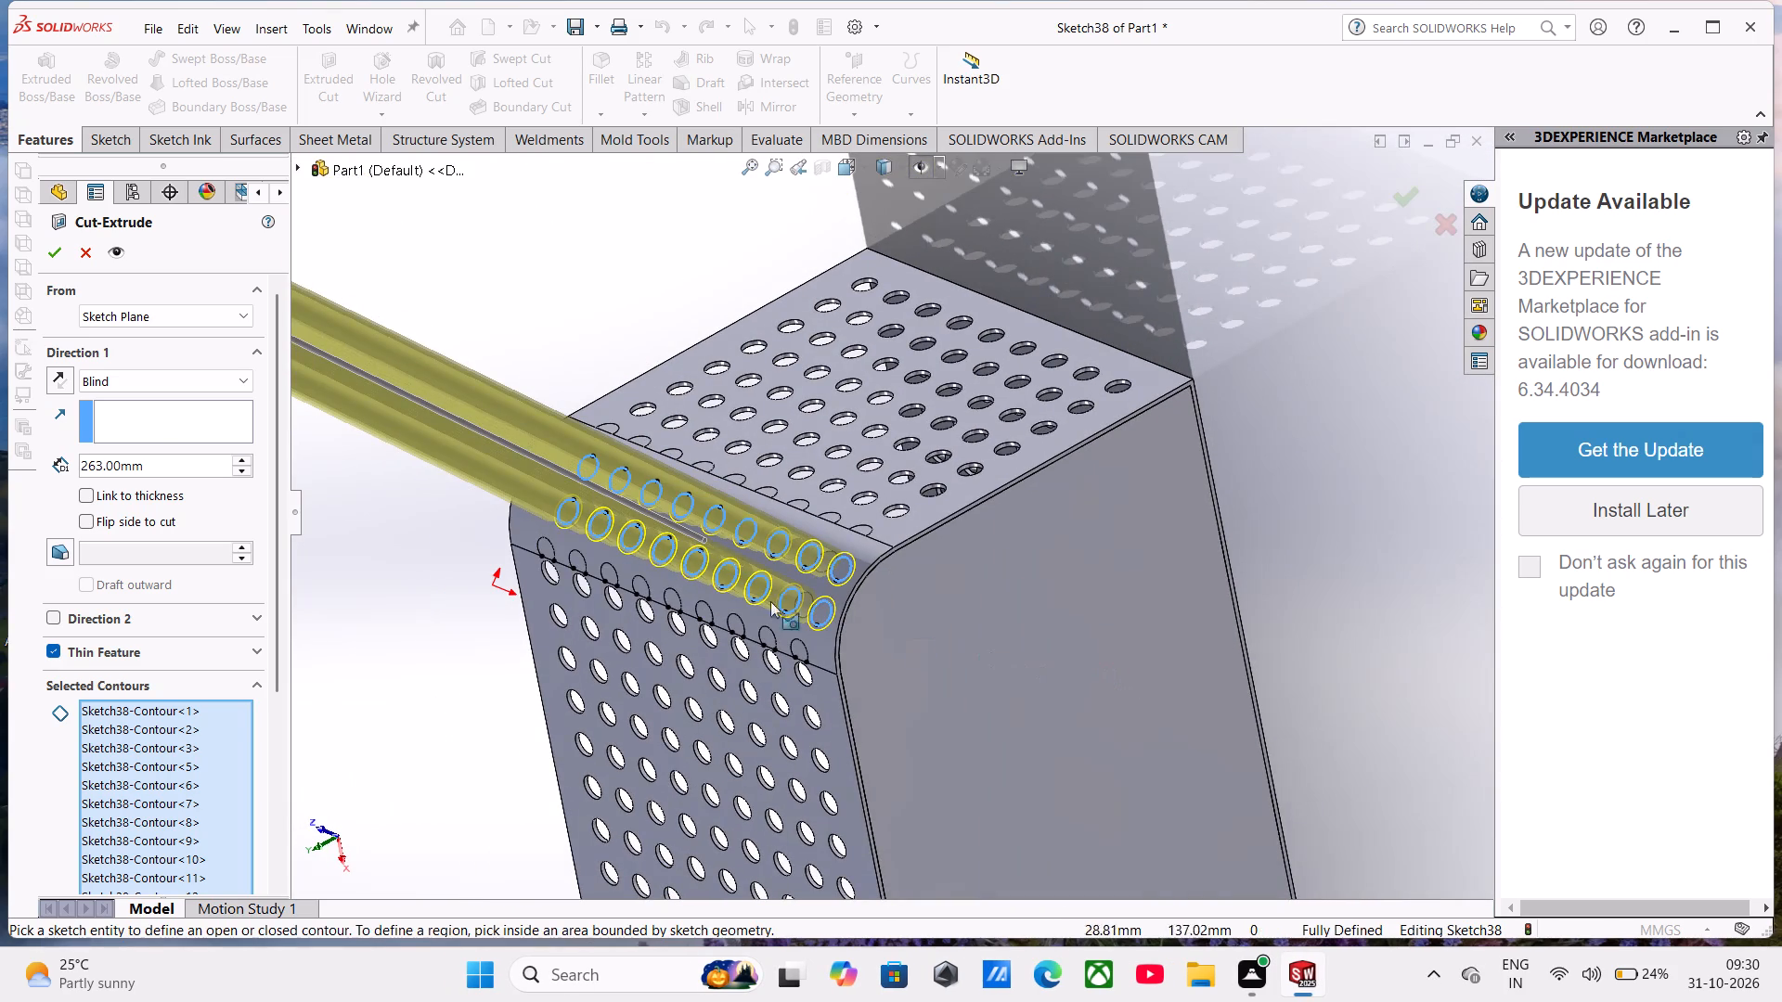
click(42, 257)
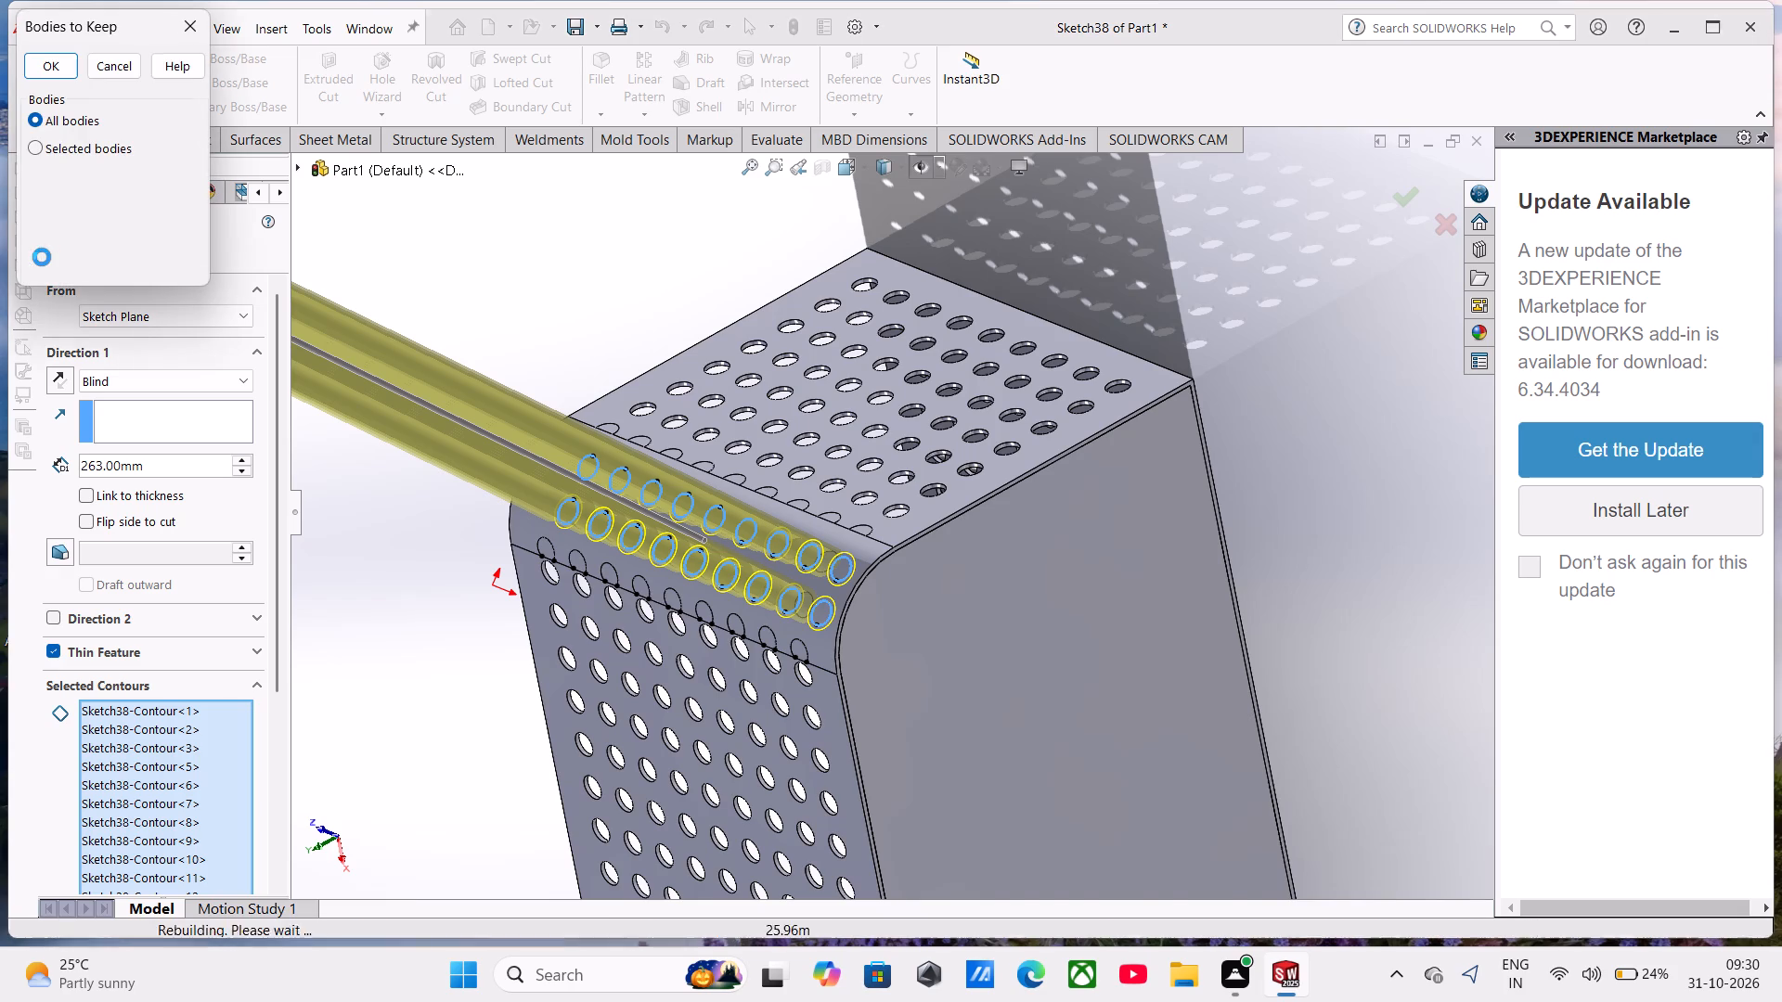
click(68, 61)
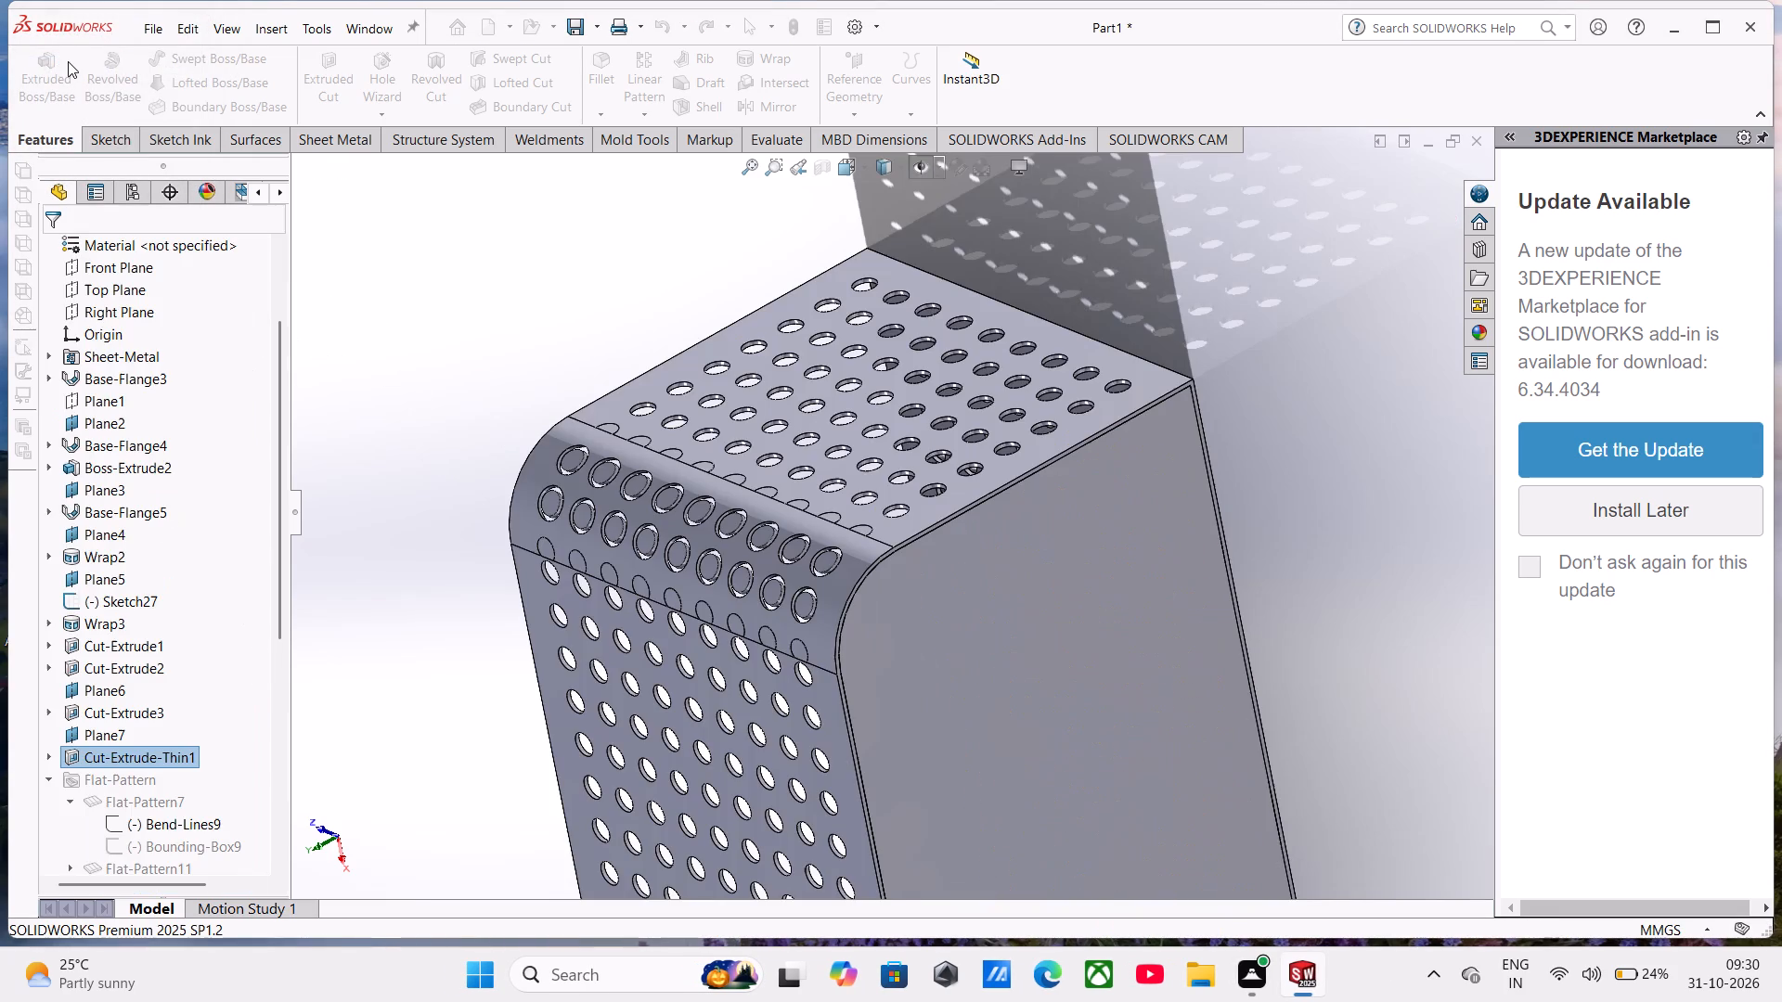
Examine the shape of the cuts in both circle rows on the bend.
middle_drag(804, 474, 833, 486)
scroll(833, 486, up, 1)
scroll(766, 615, down, 2)
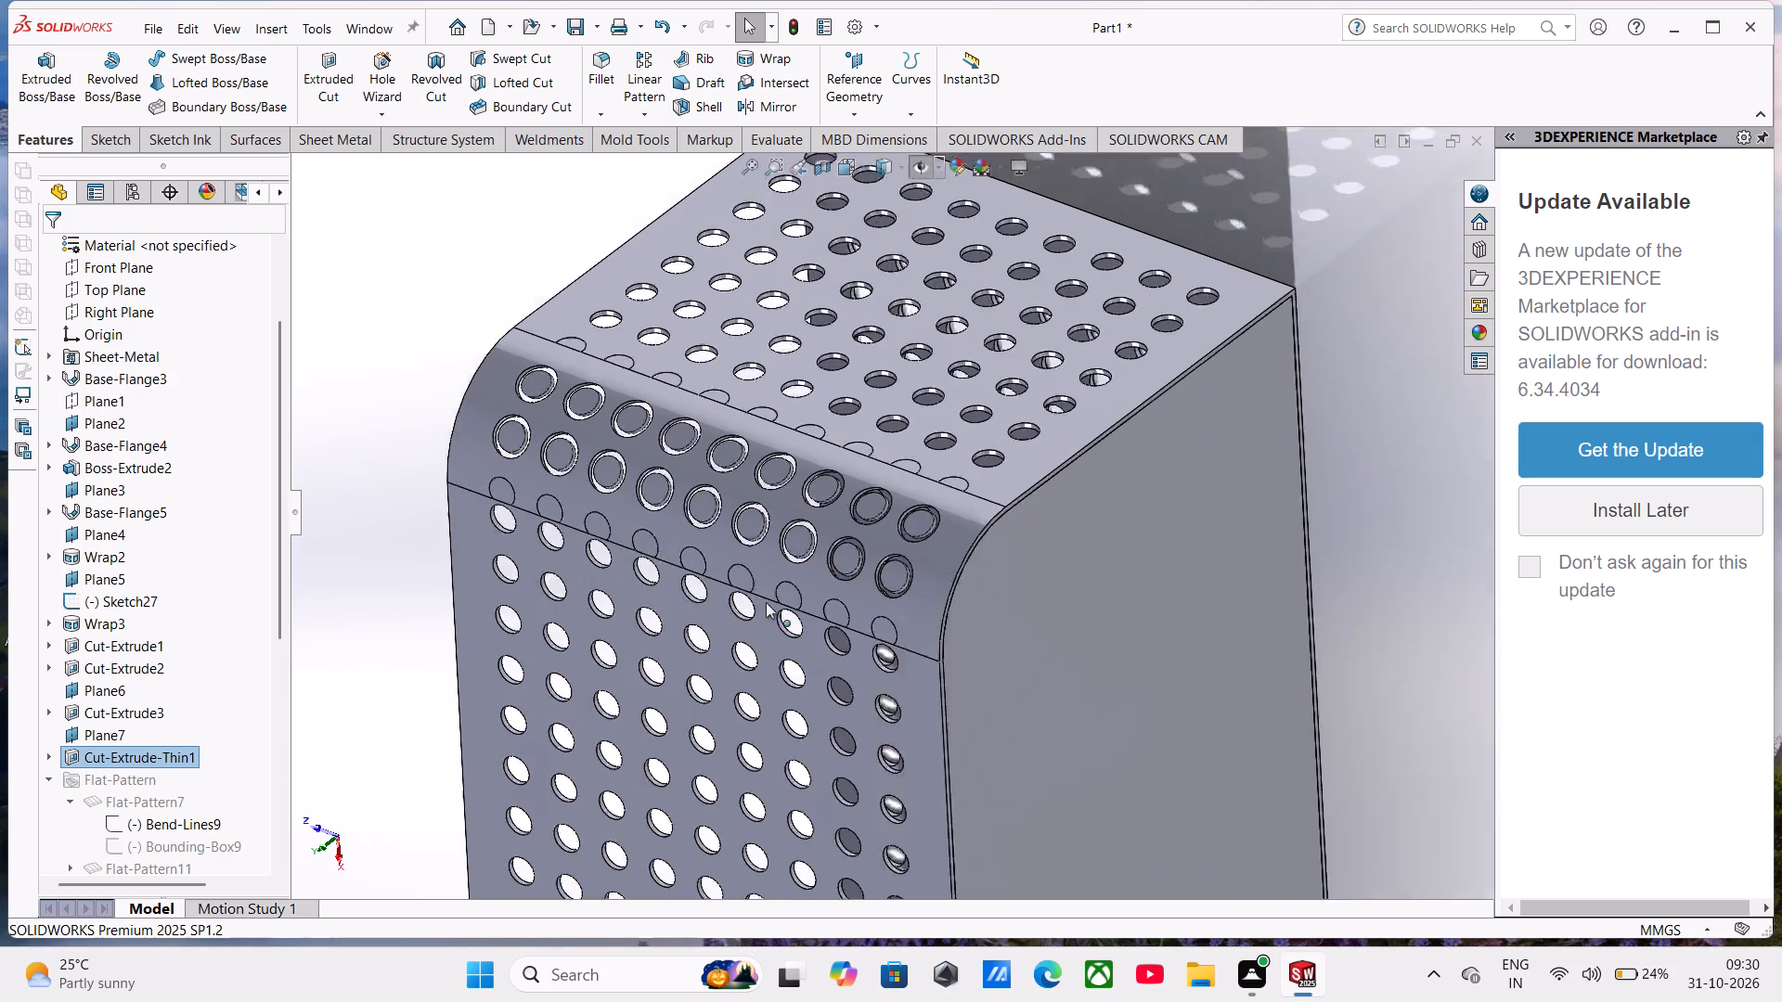
scroll(766, 602, down, 1)
scroll(843, 509, down, 3)
middle_drag(885, 528, 912, 530)
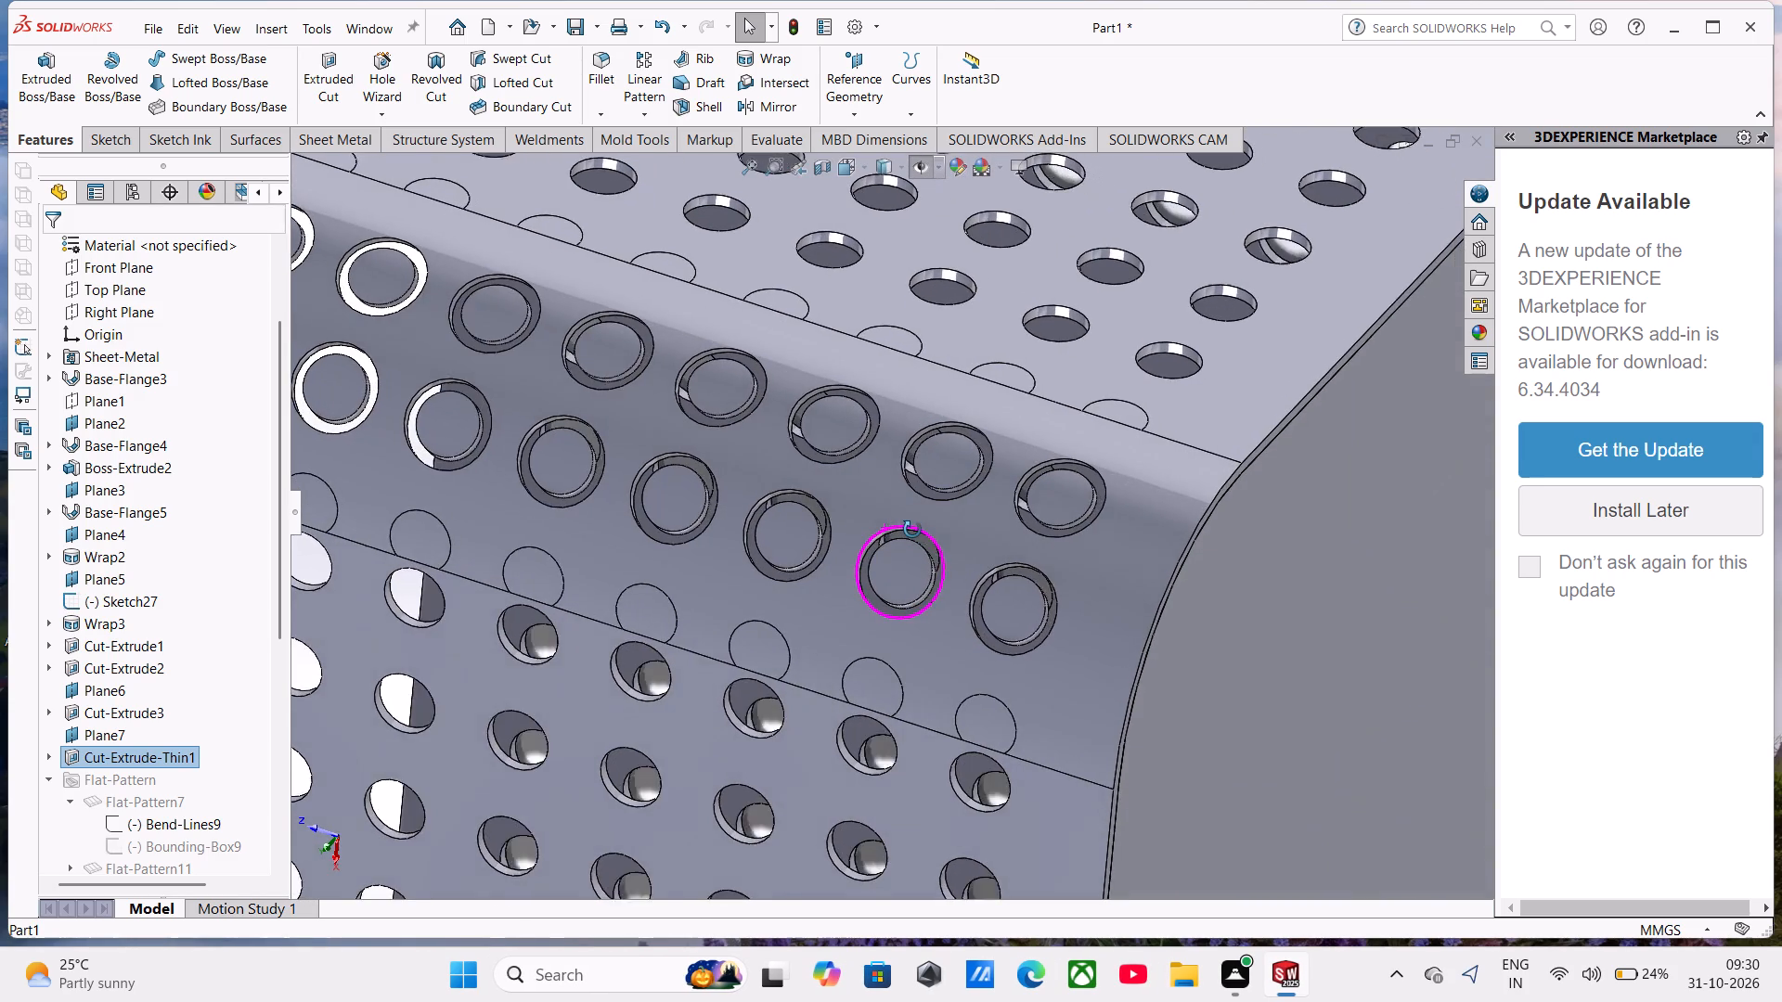
middle_drag(912, 530, 889, 577)
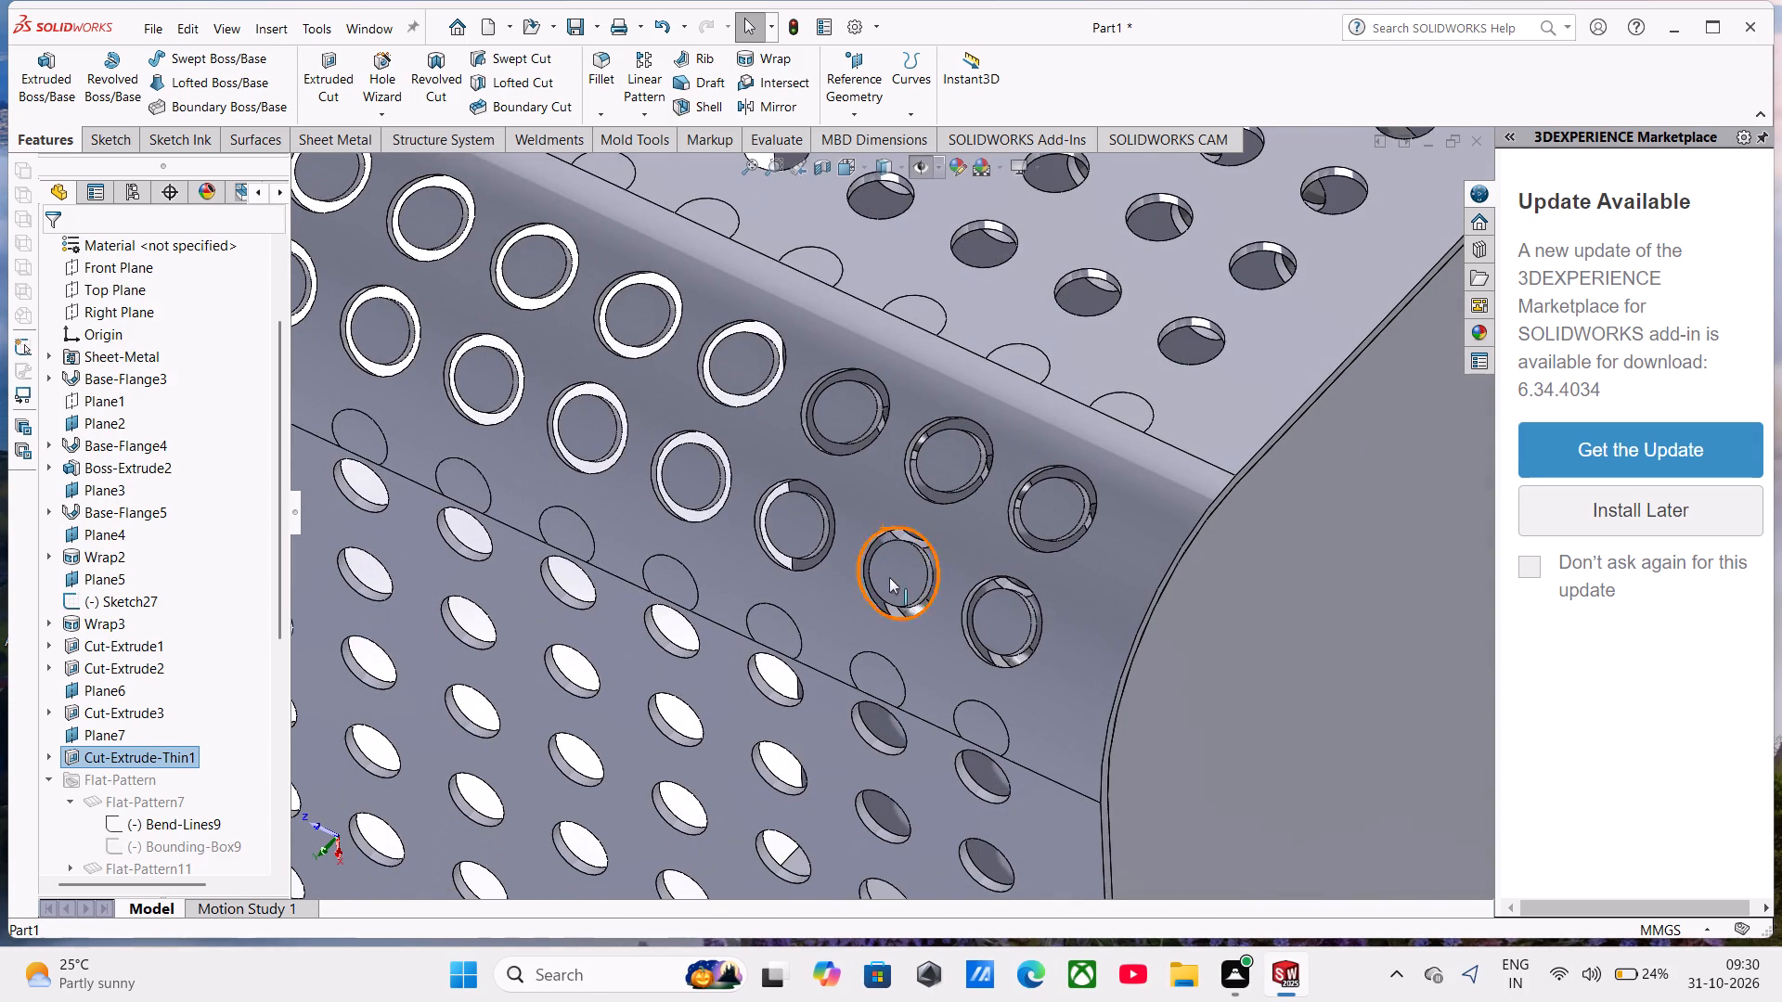
scroll(888, 577, up, 1)
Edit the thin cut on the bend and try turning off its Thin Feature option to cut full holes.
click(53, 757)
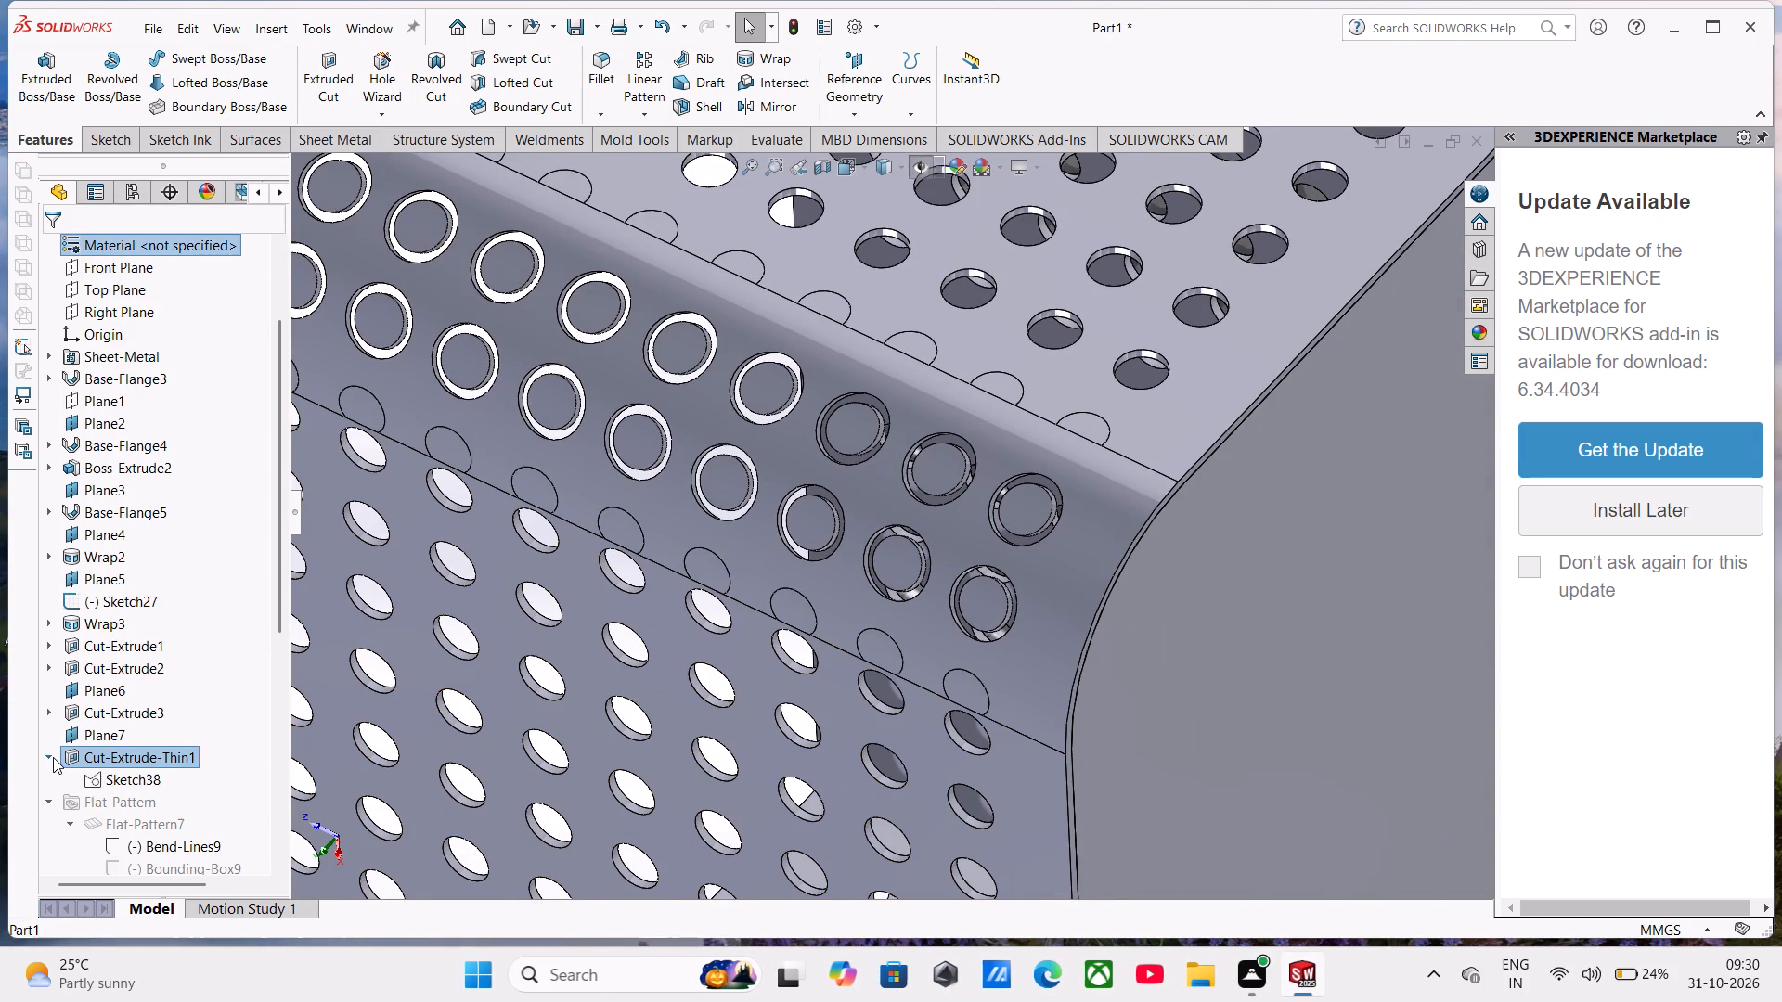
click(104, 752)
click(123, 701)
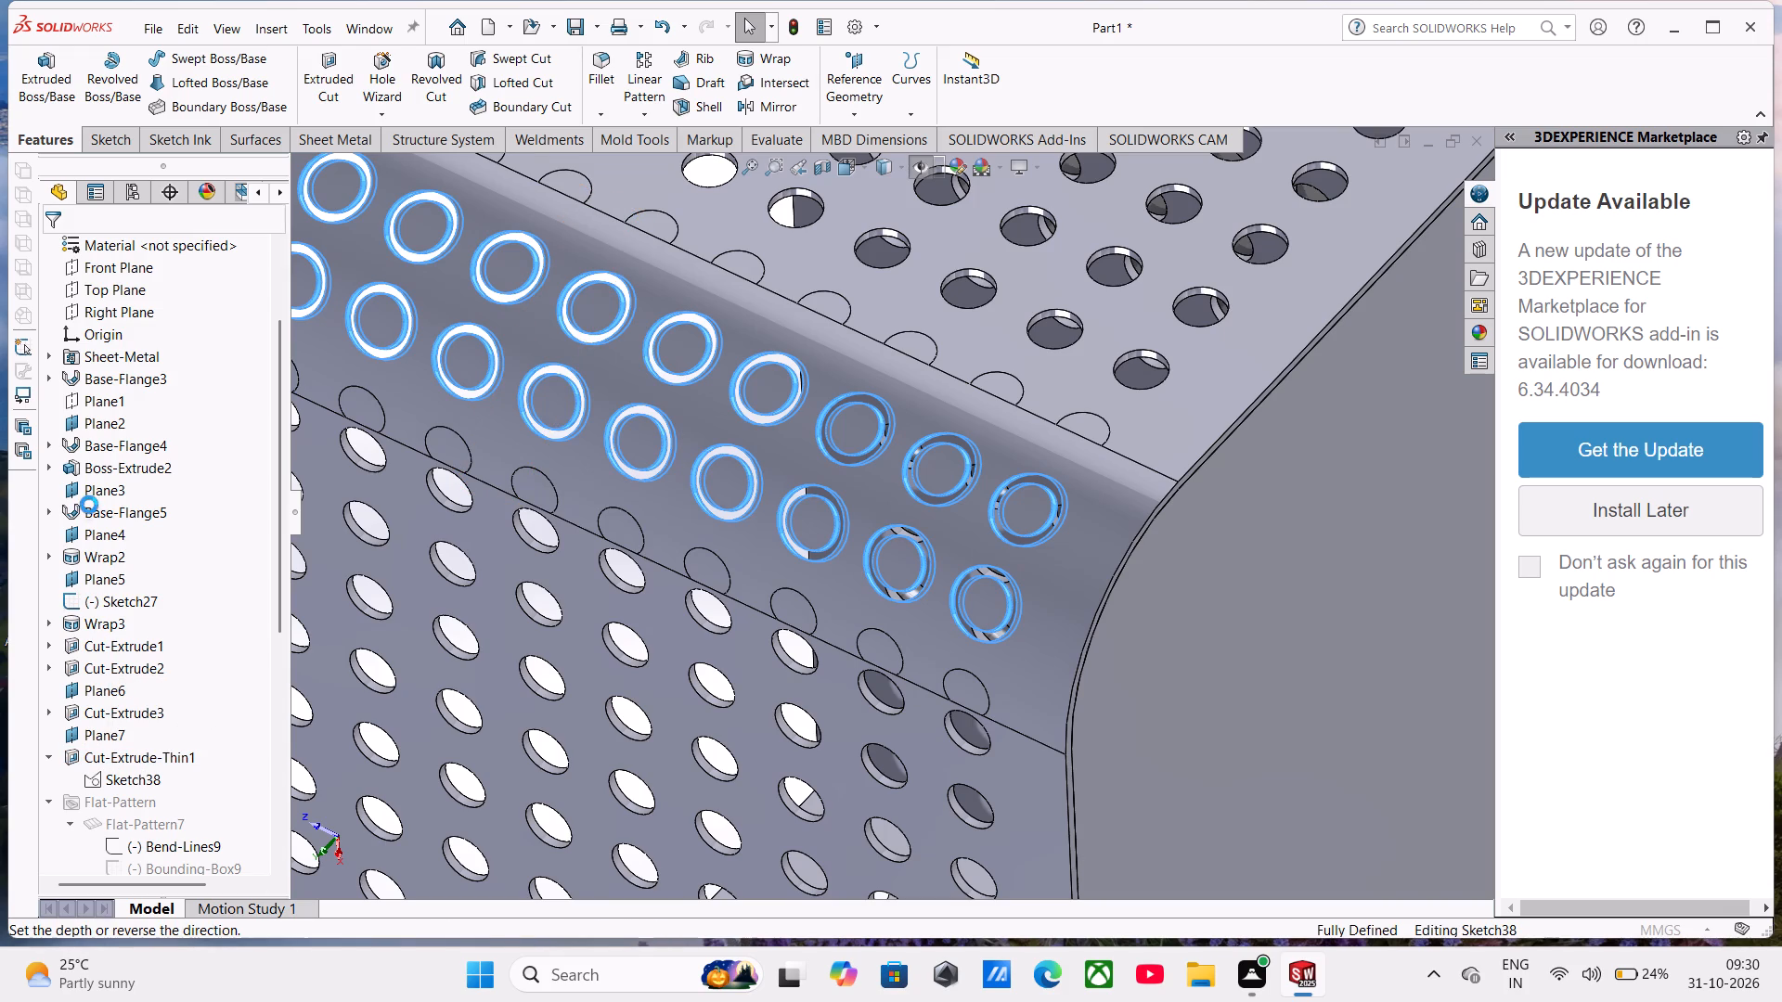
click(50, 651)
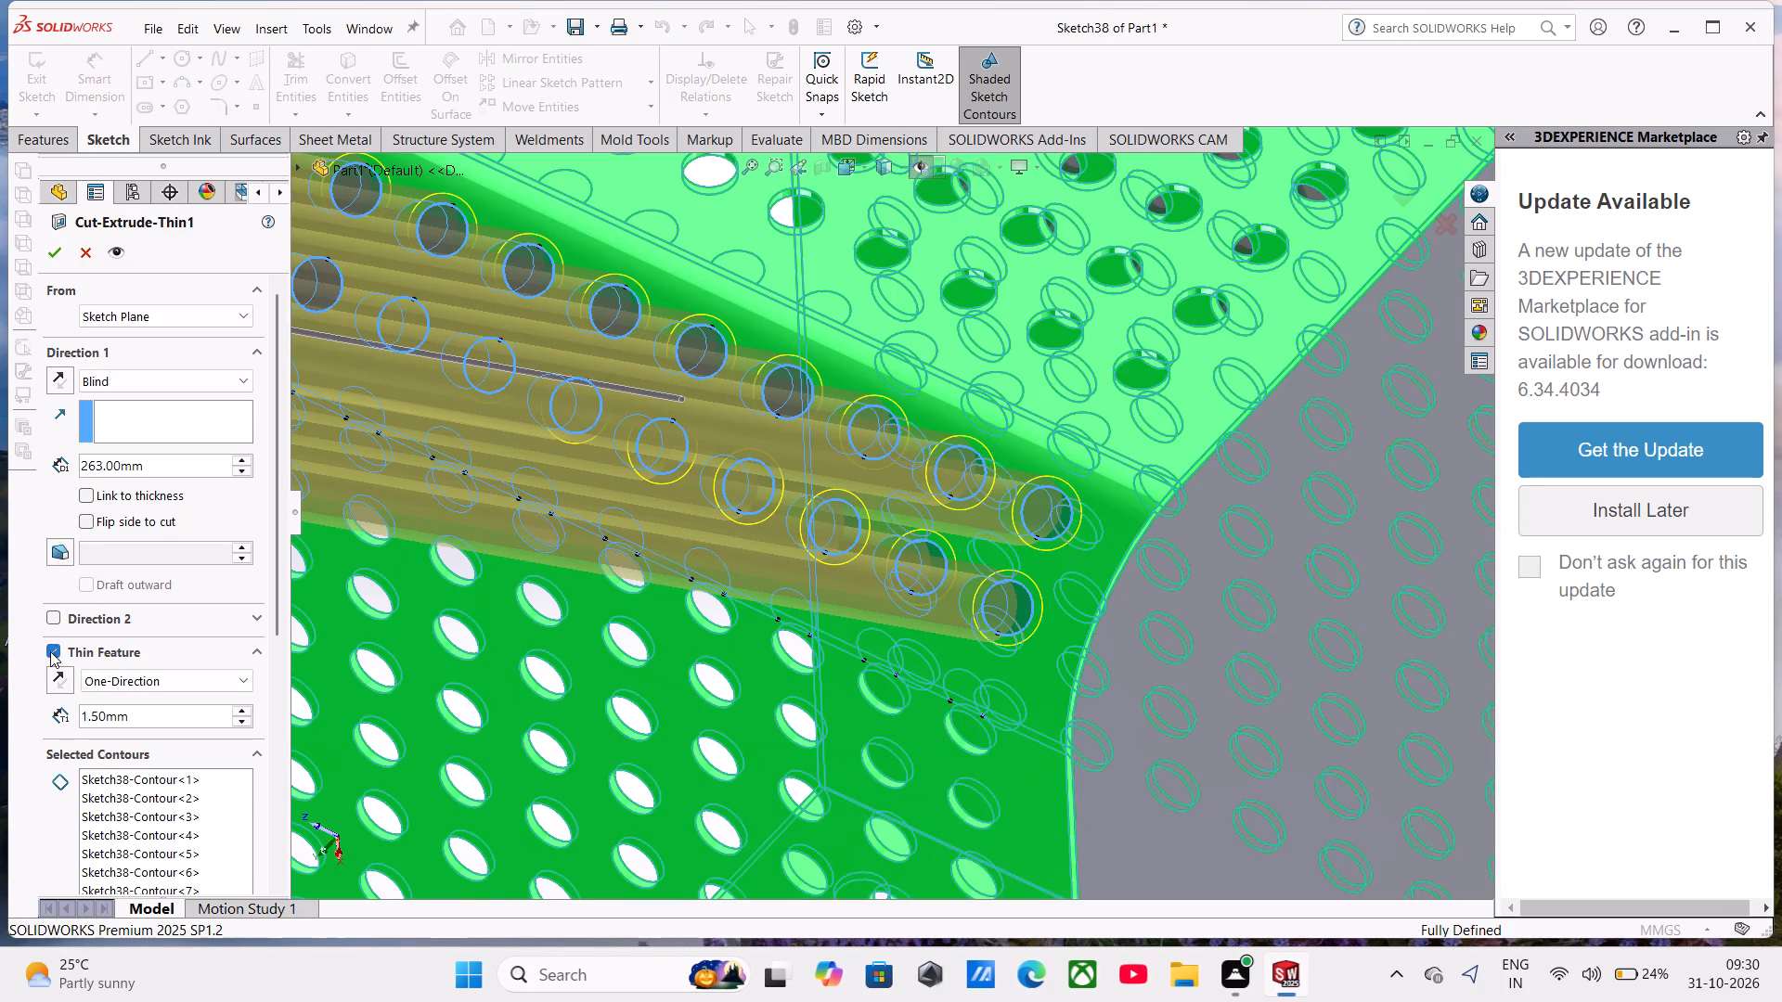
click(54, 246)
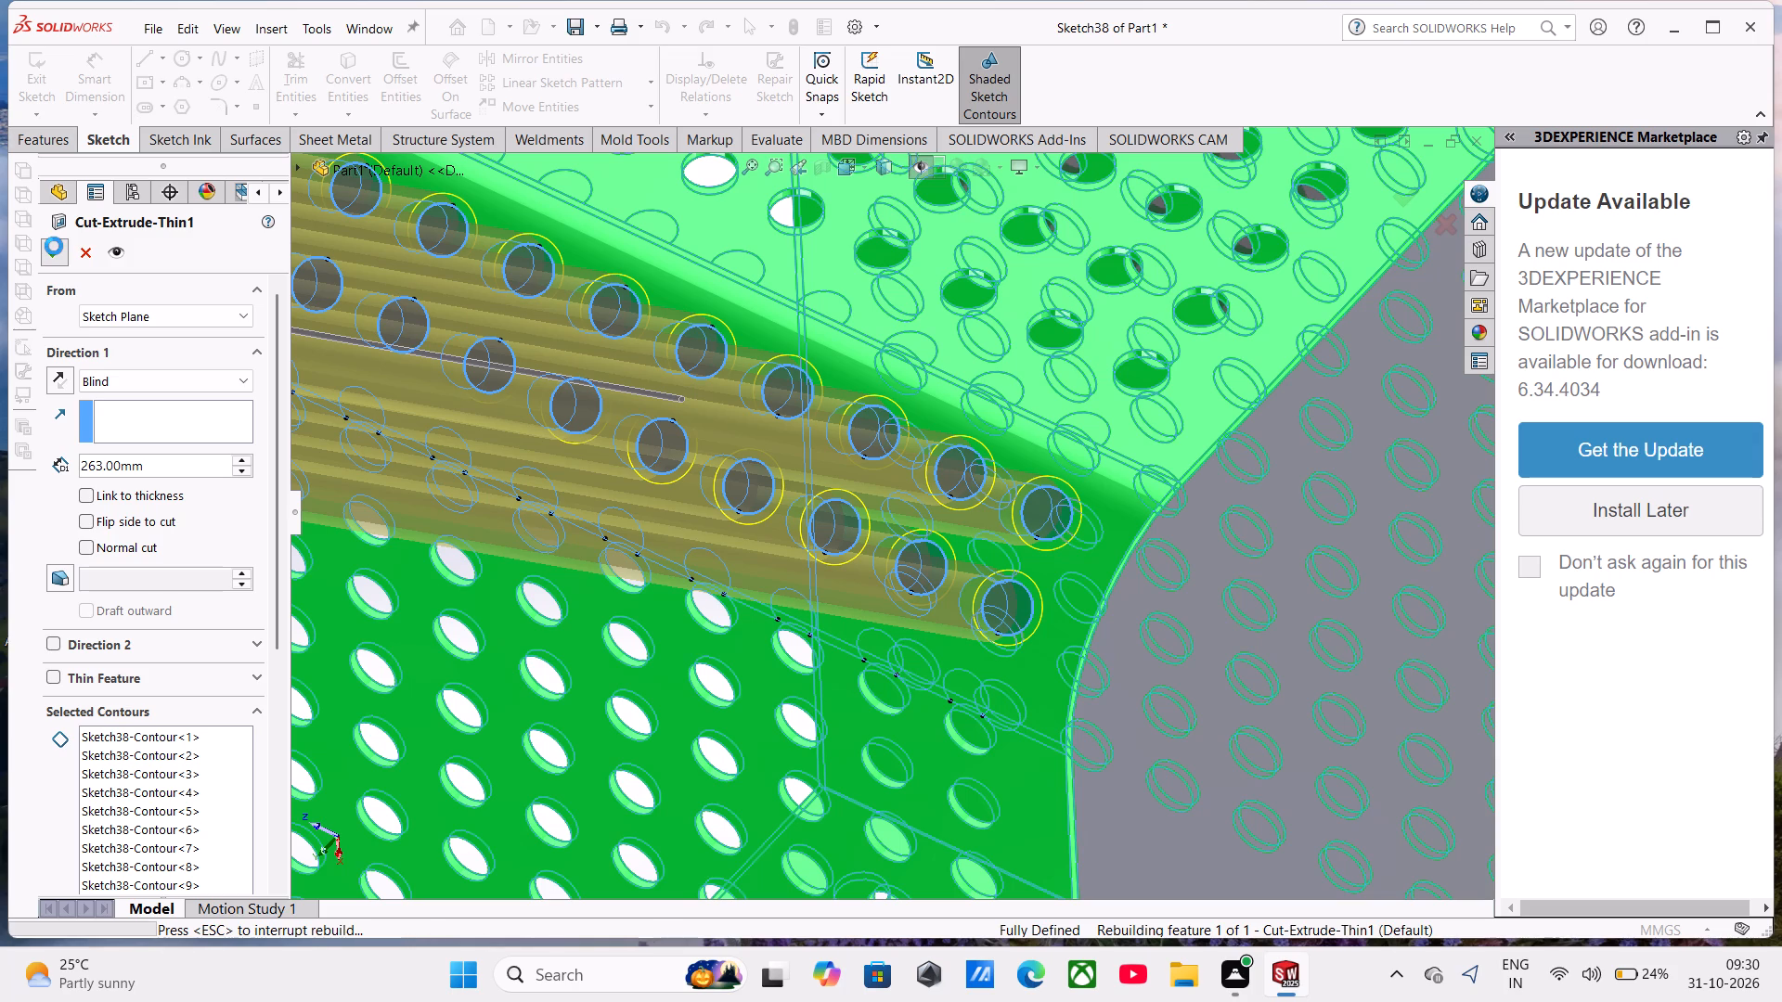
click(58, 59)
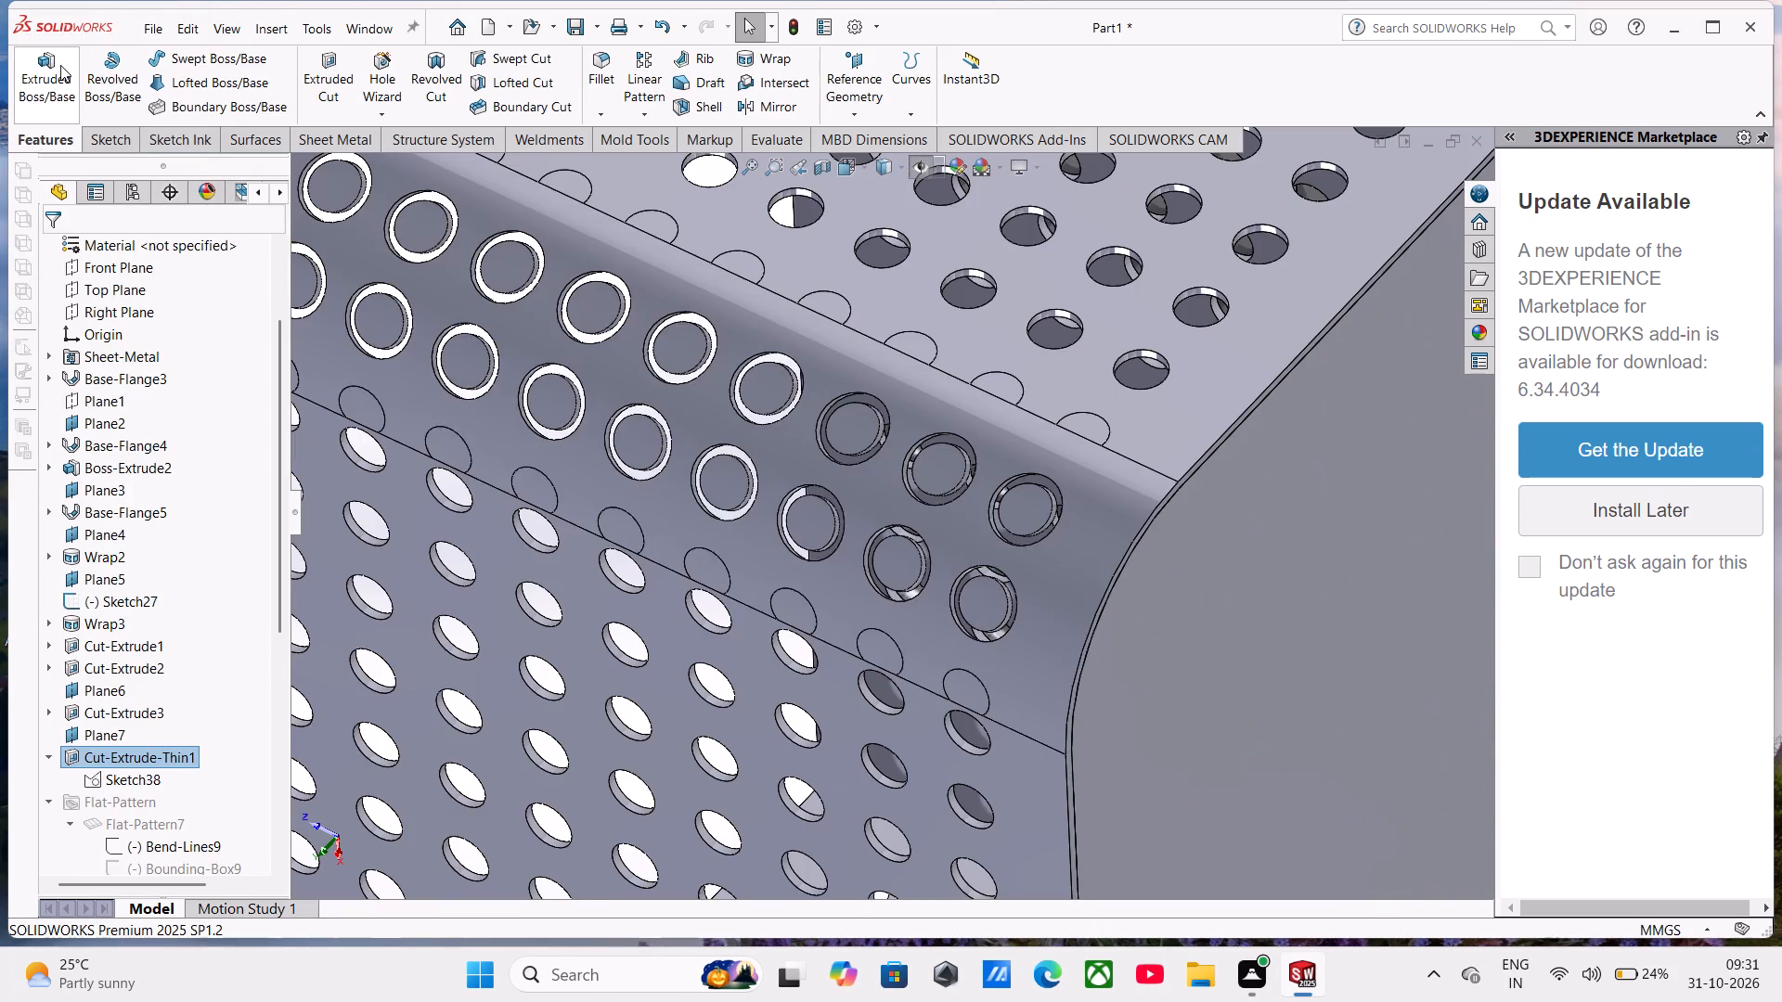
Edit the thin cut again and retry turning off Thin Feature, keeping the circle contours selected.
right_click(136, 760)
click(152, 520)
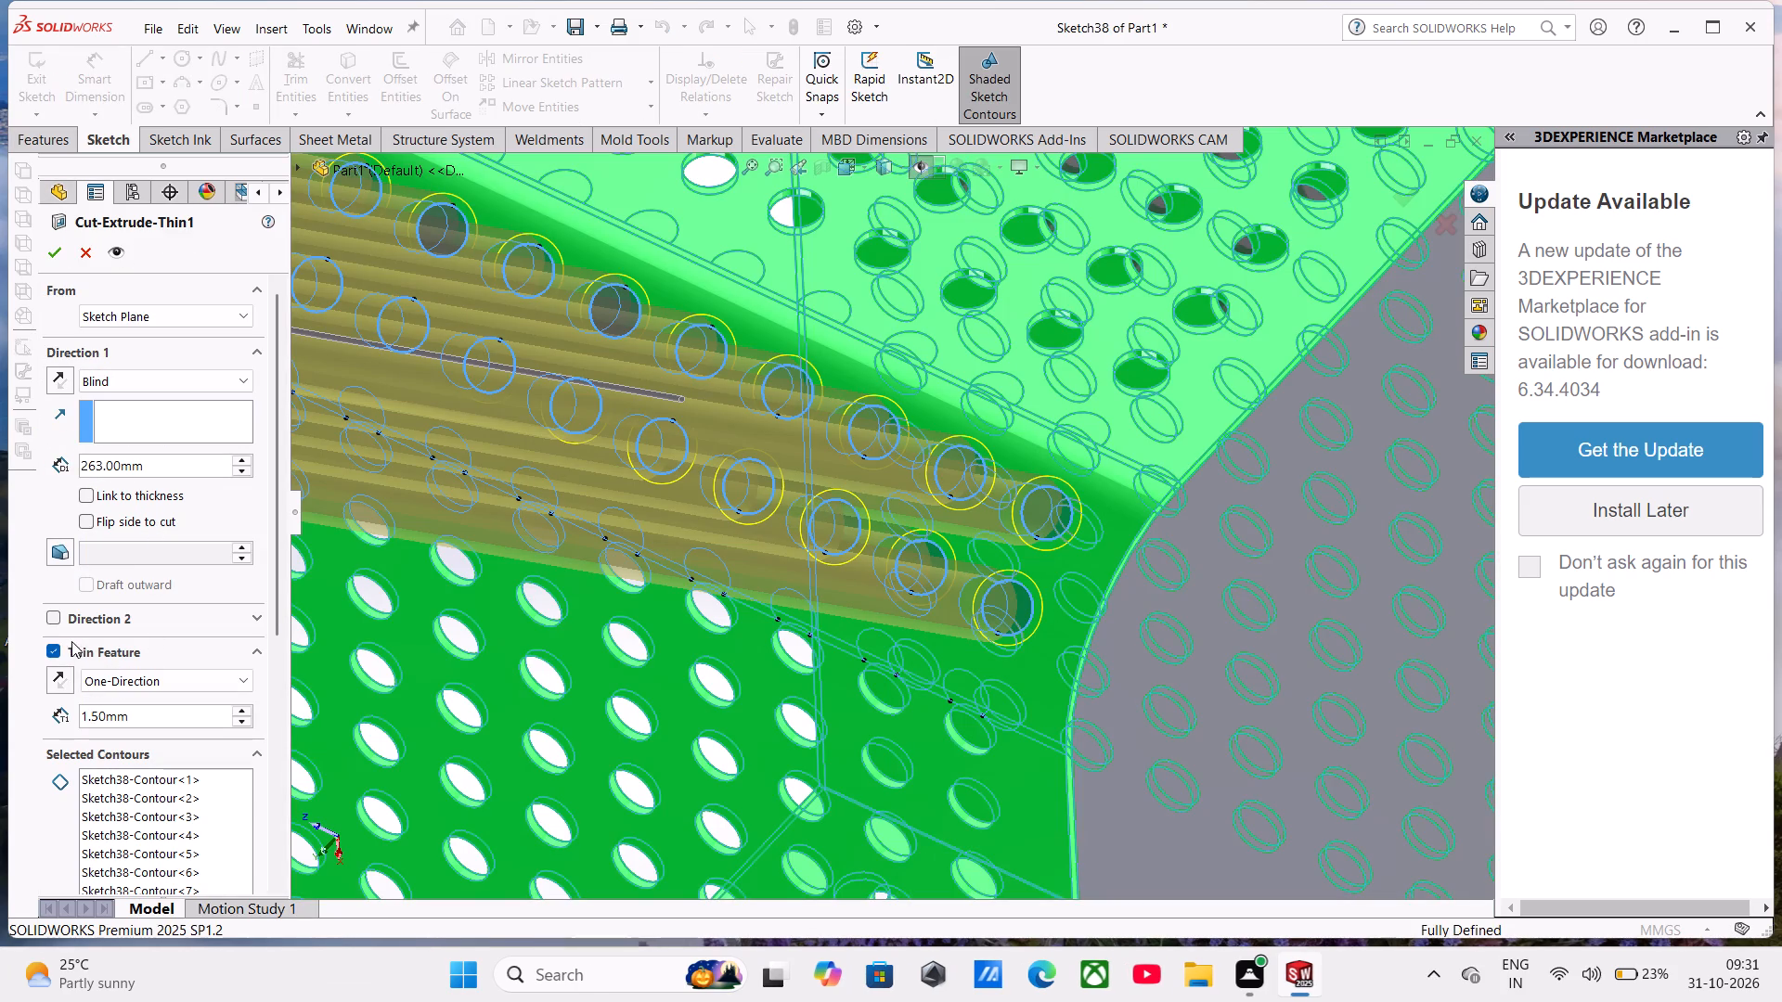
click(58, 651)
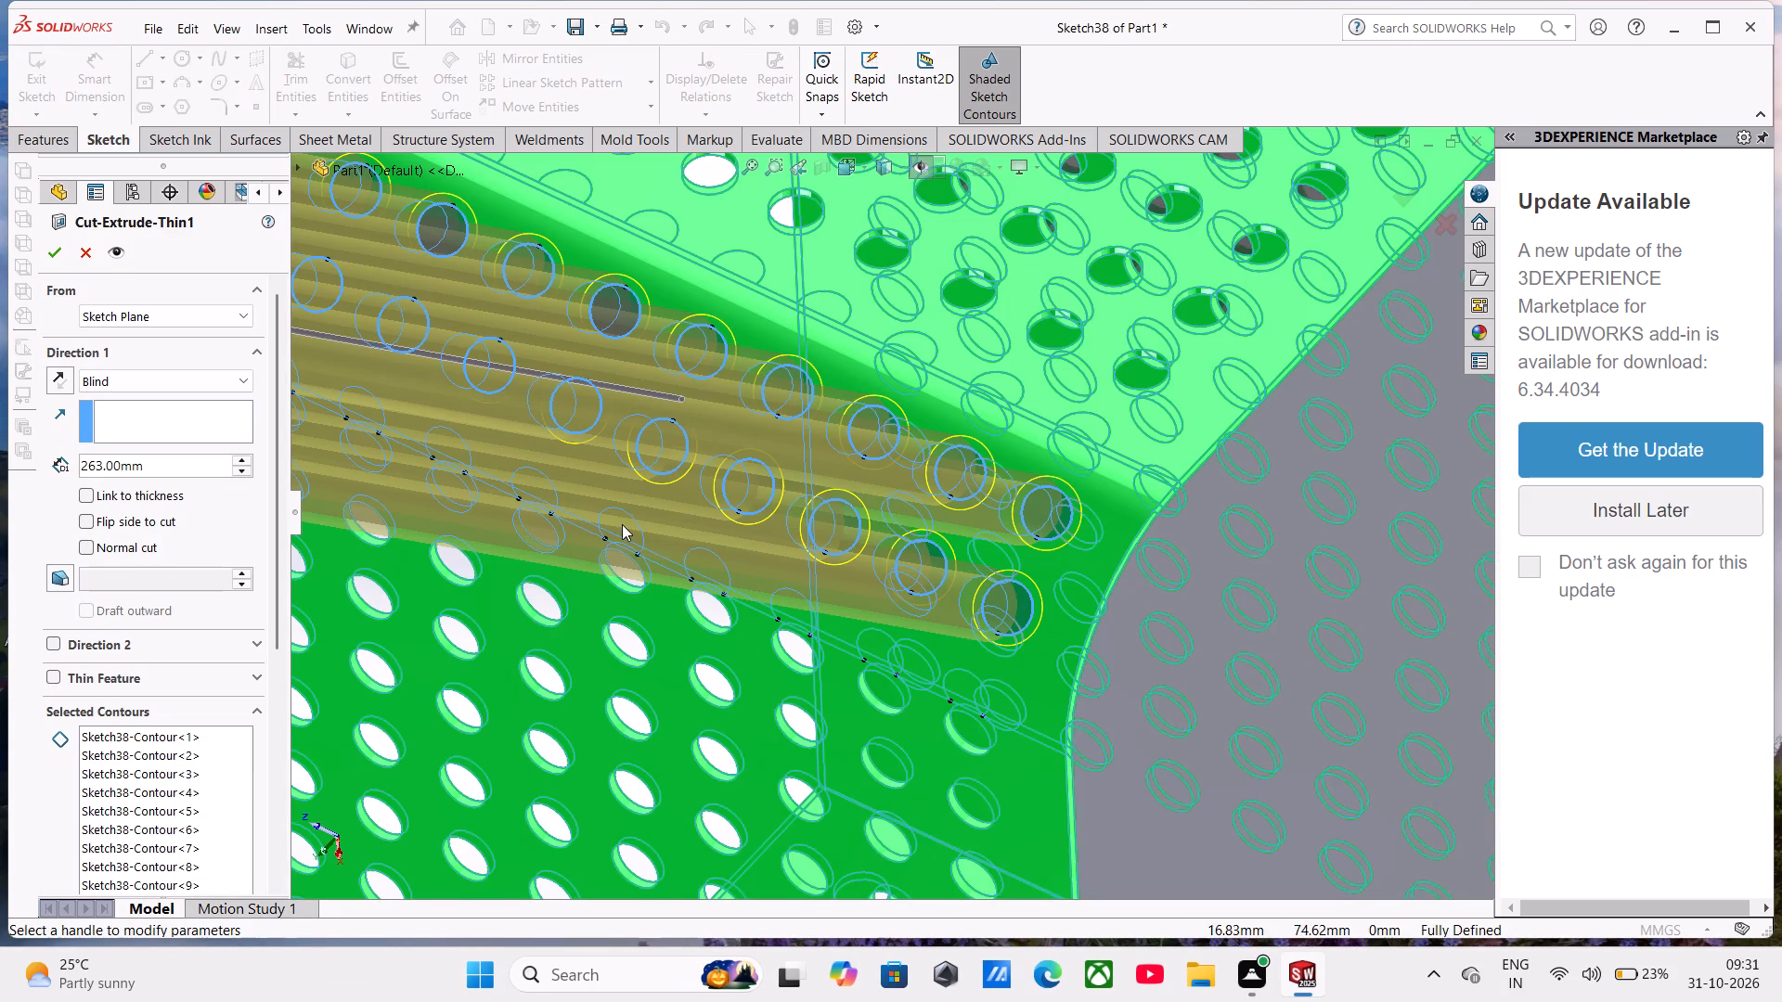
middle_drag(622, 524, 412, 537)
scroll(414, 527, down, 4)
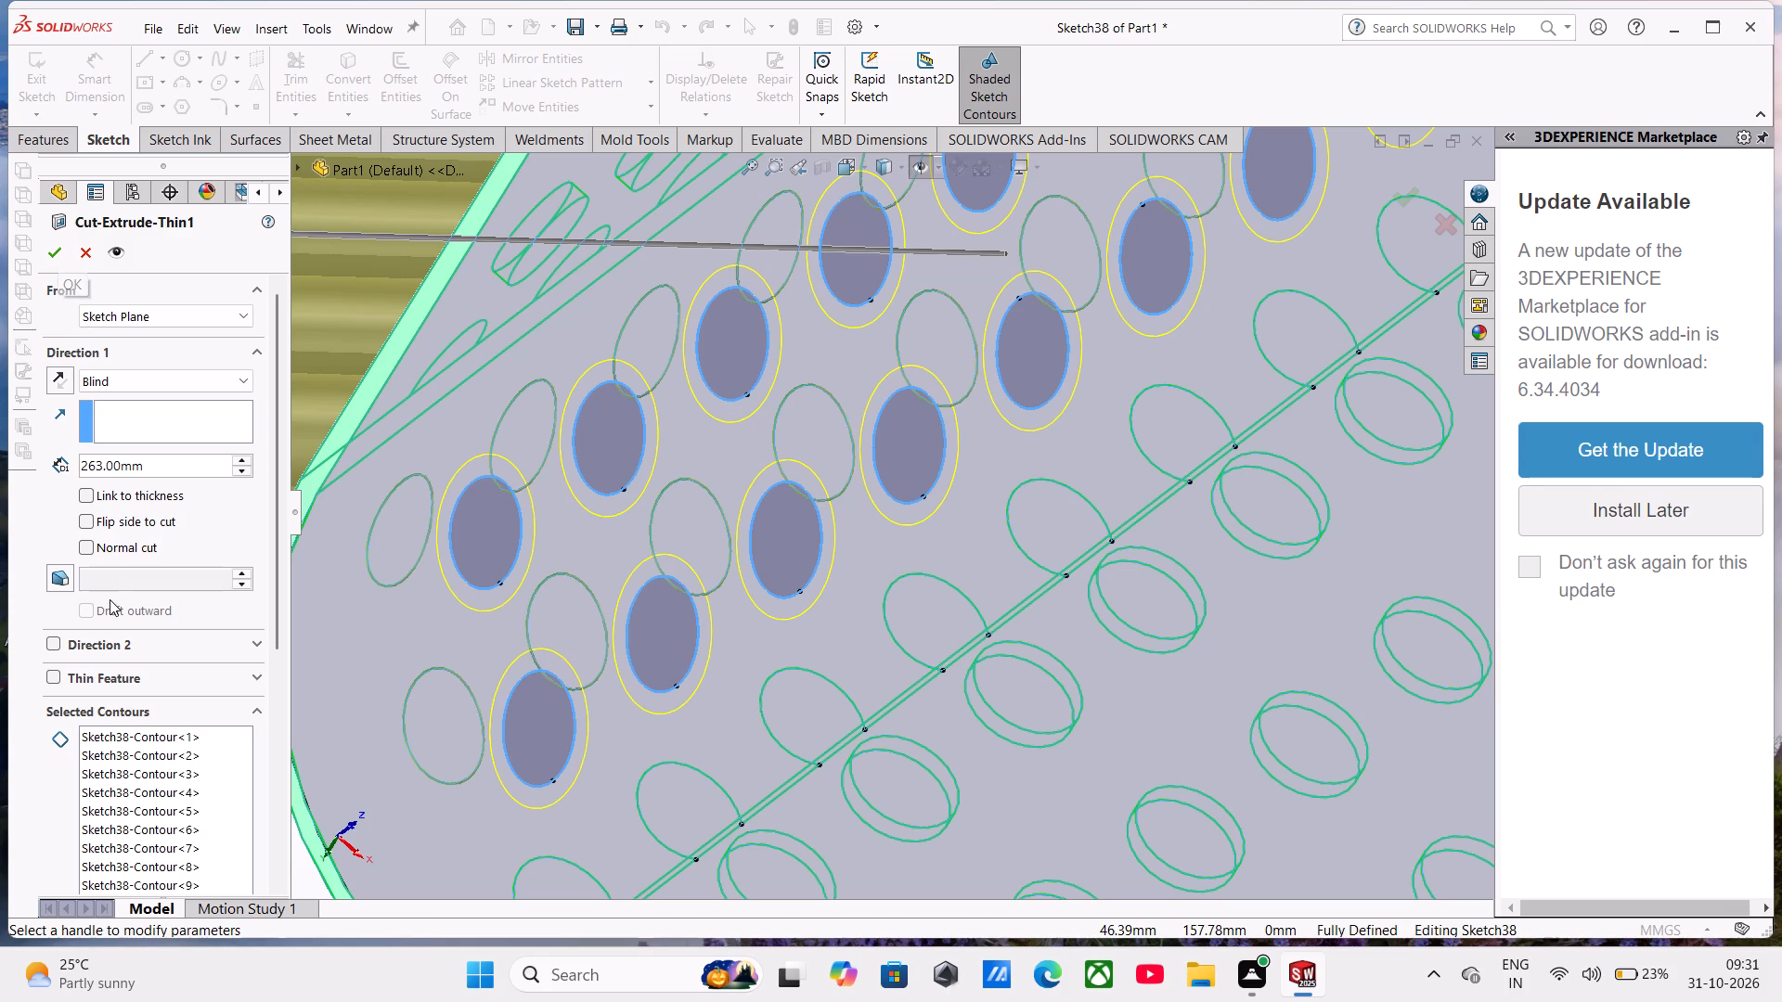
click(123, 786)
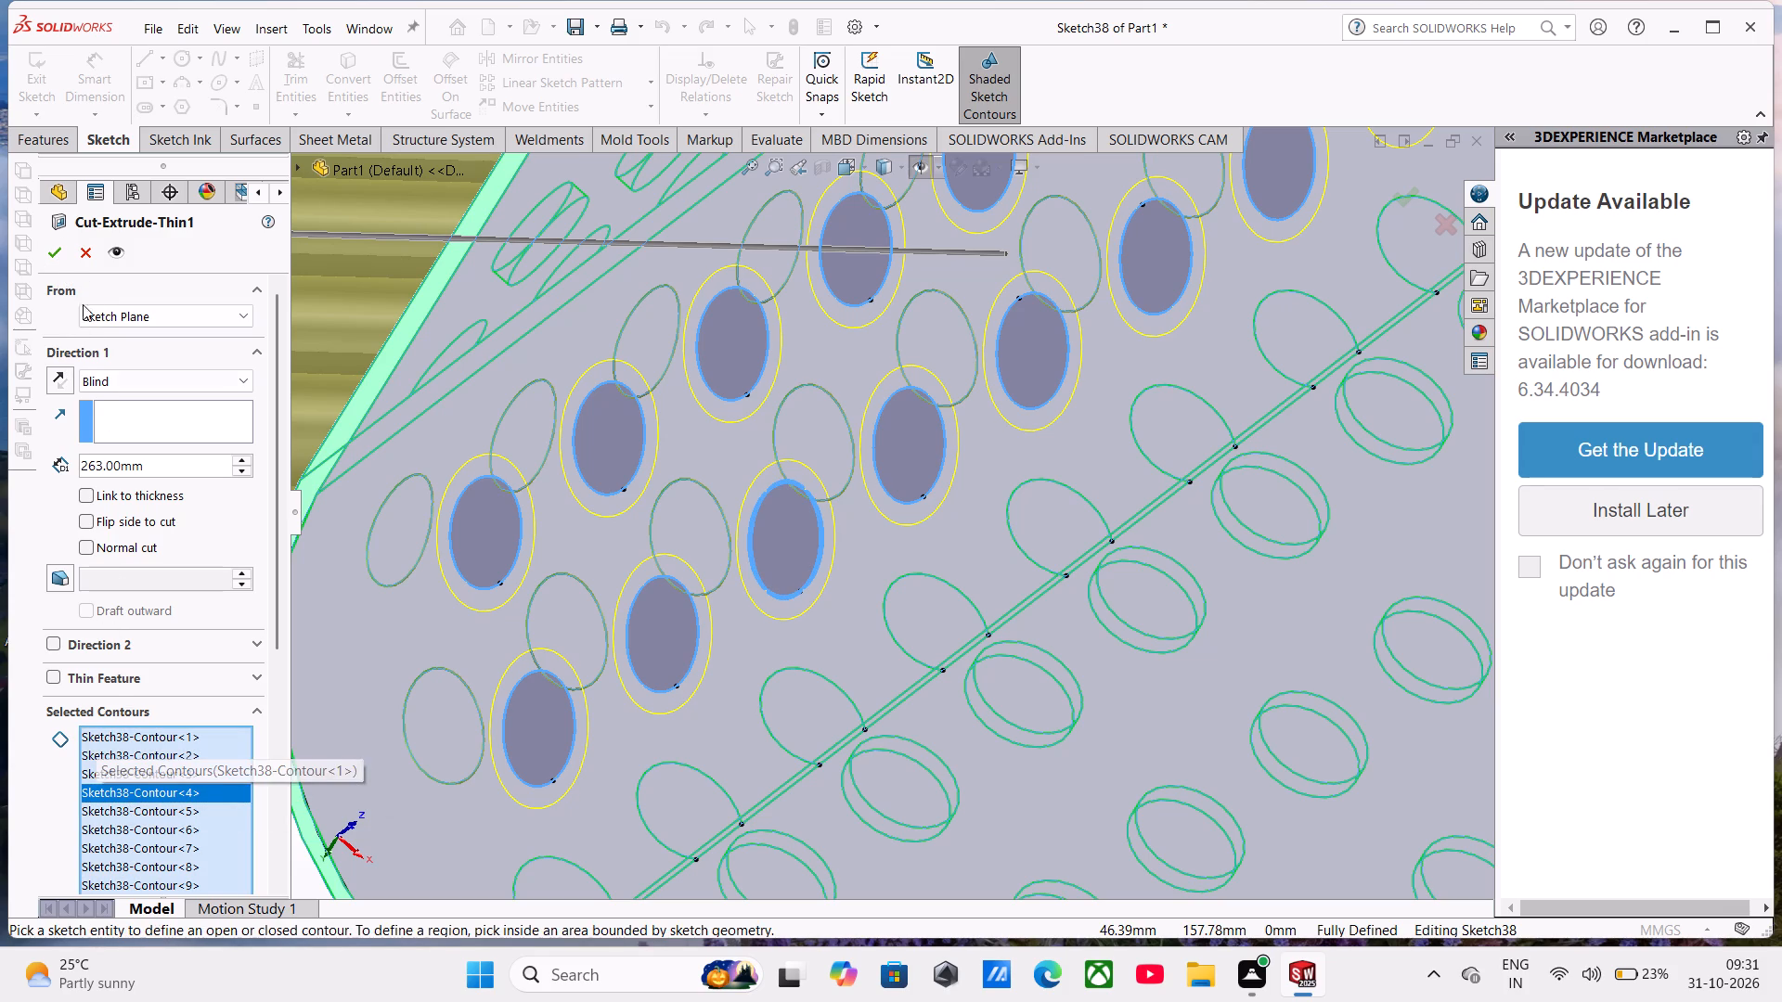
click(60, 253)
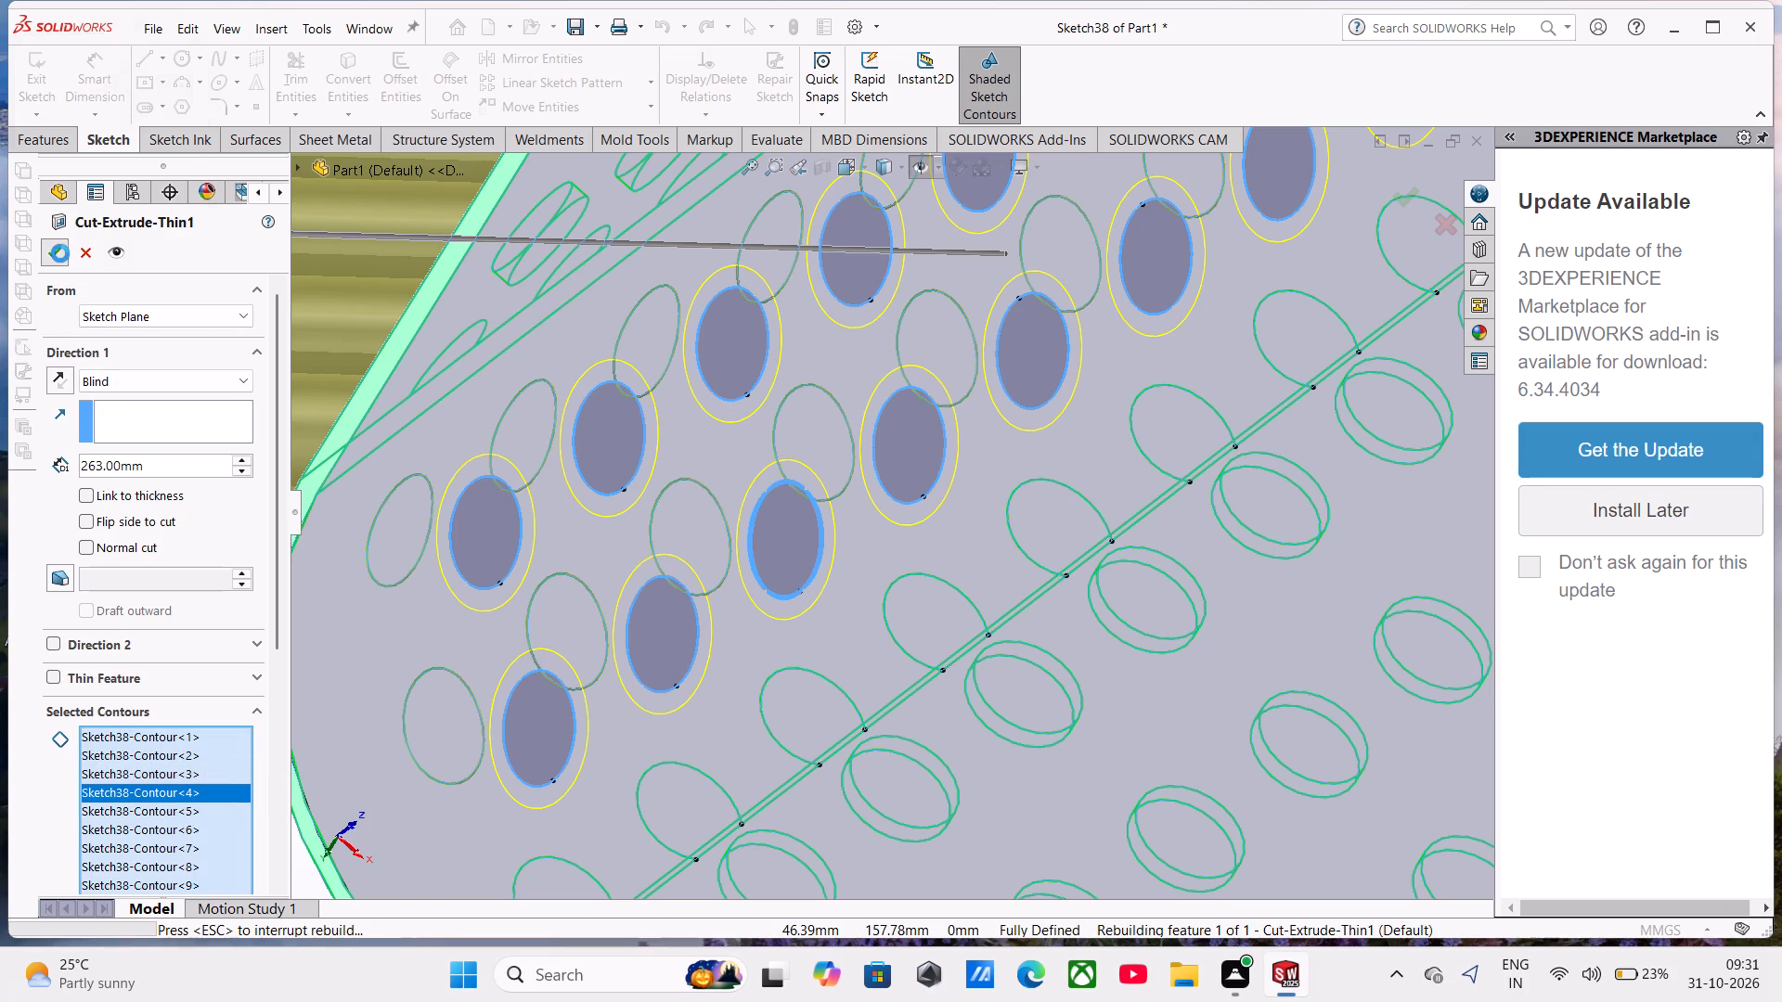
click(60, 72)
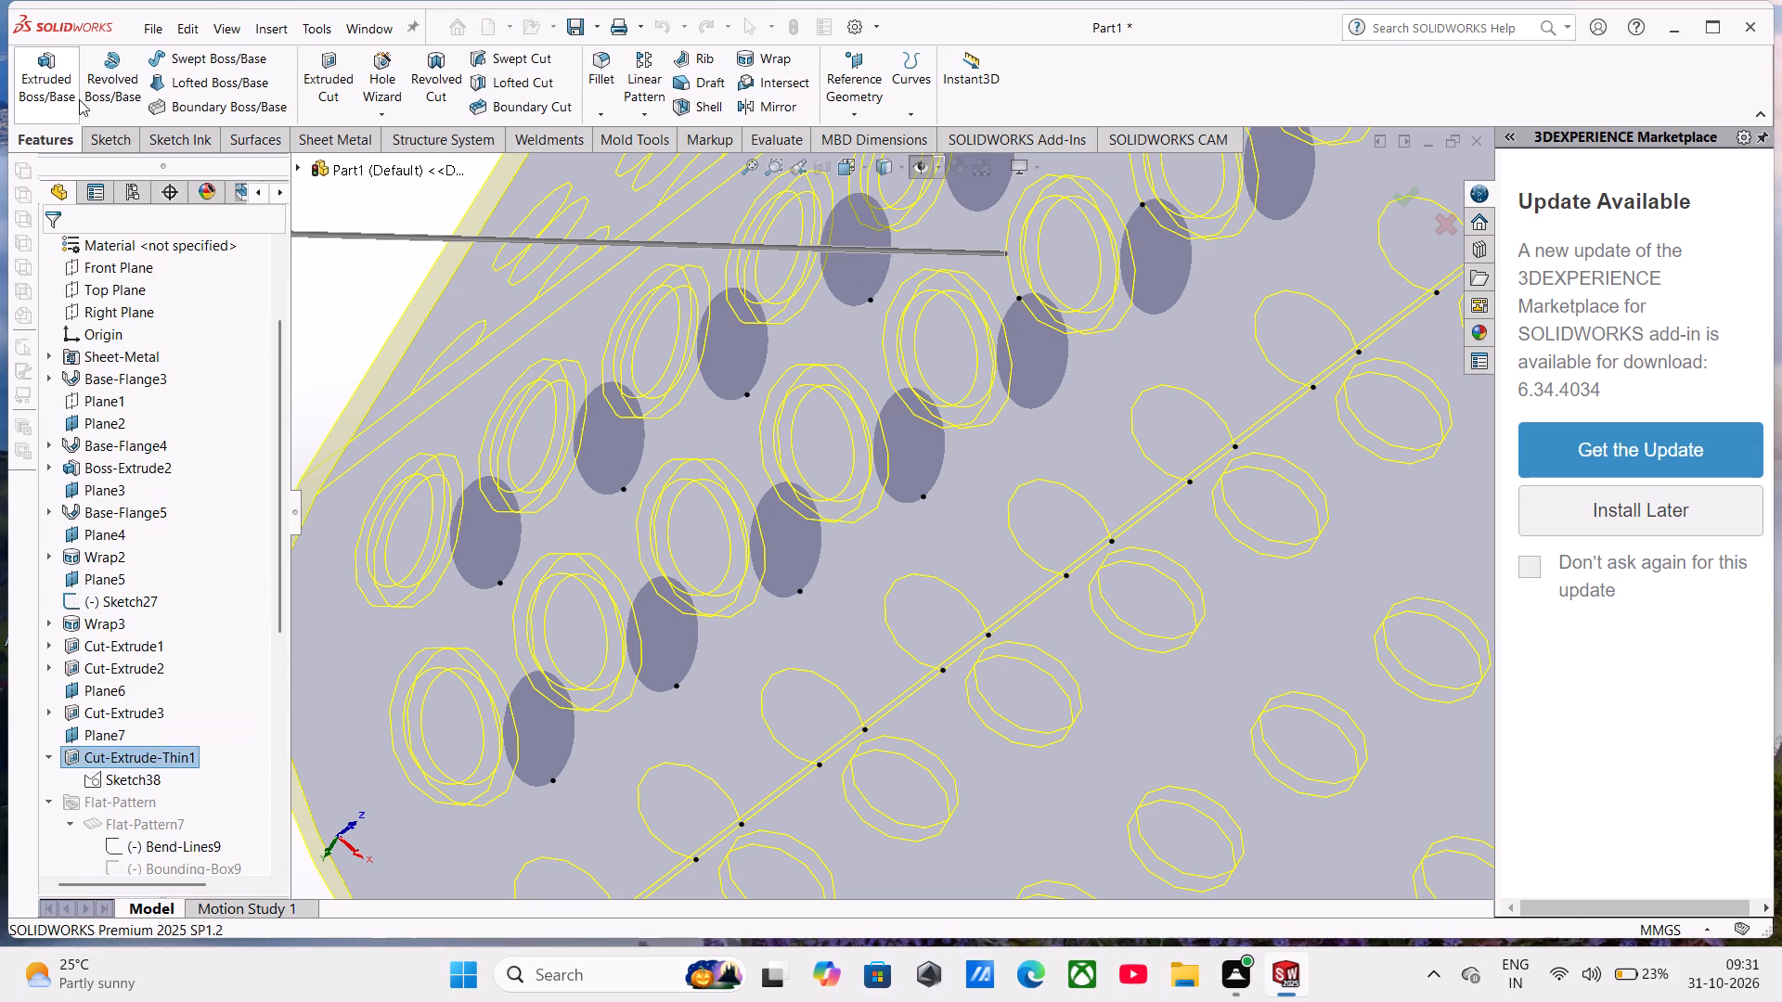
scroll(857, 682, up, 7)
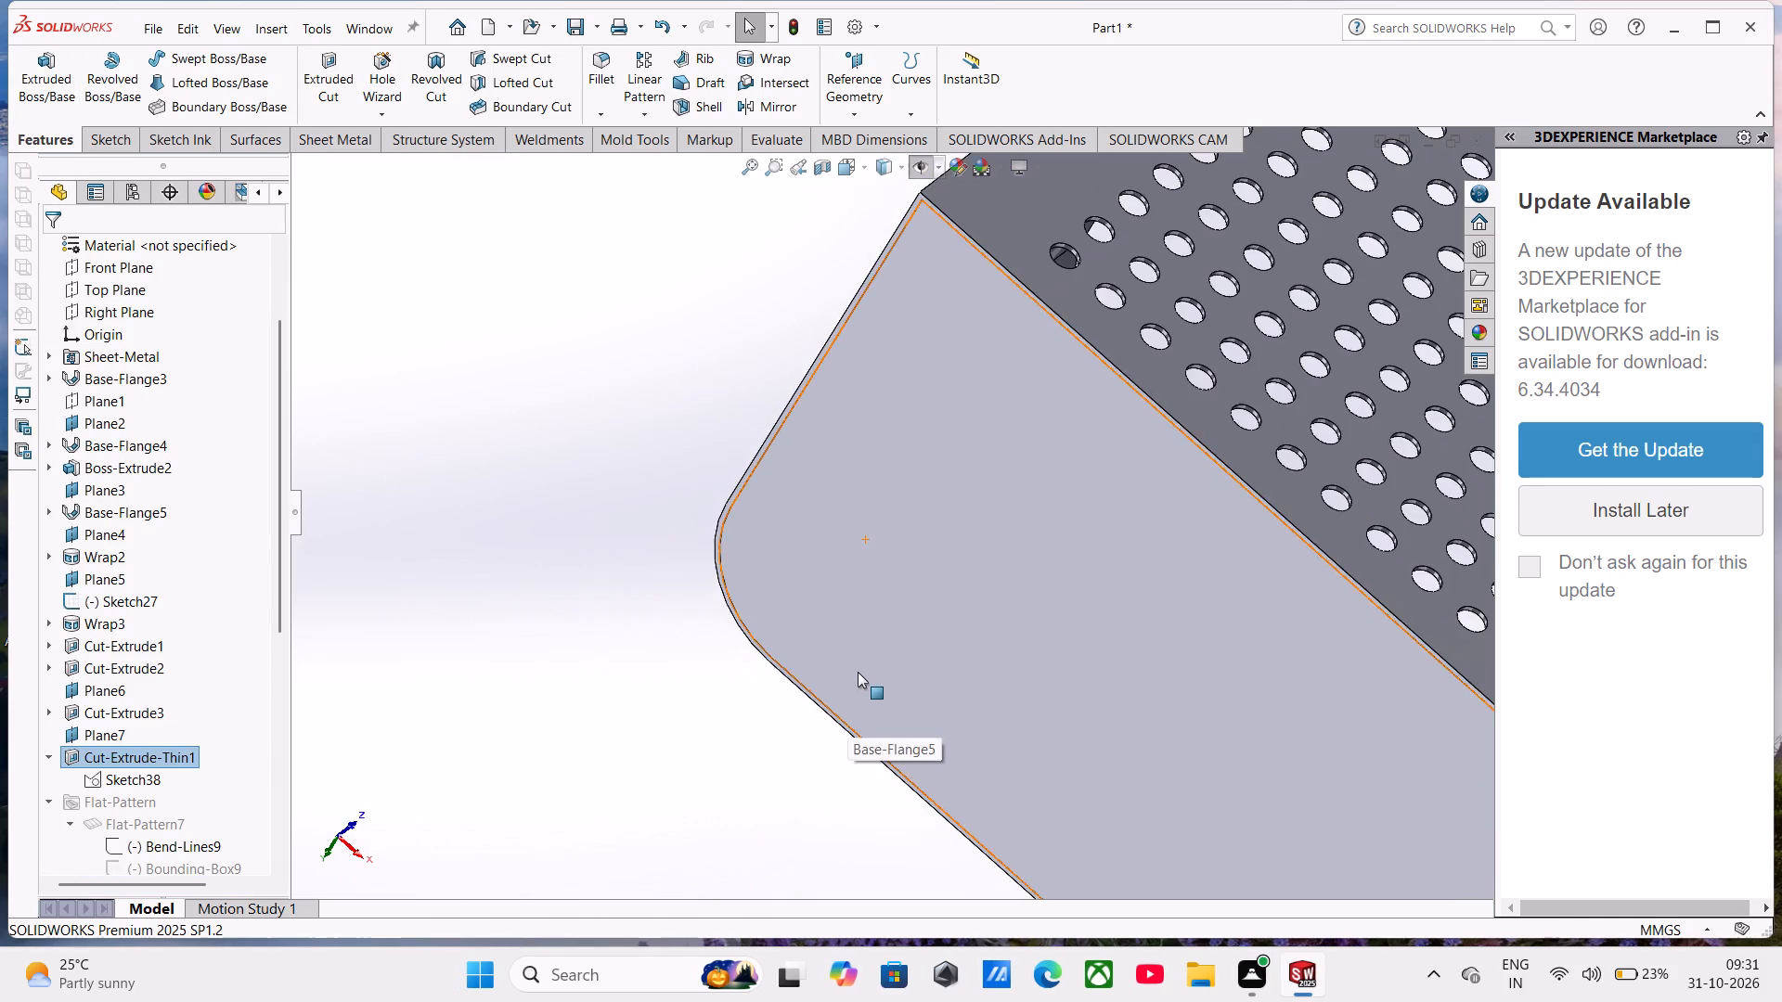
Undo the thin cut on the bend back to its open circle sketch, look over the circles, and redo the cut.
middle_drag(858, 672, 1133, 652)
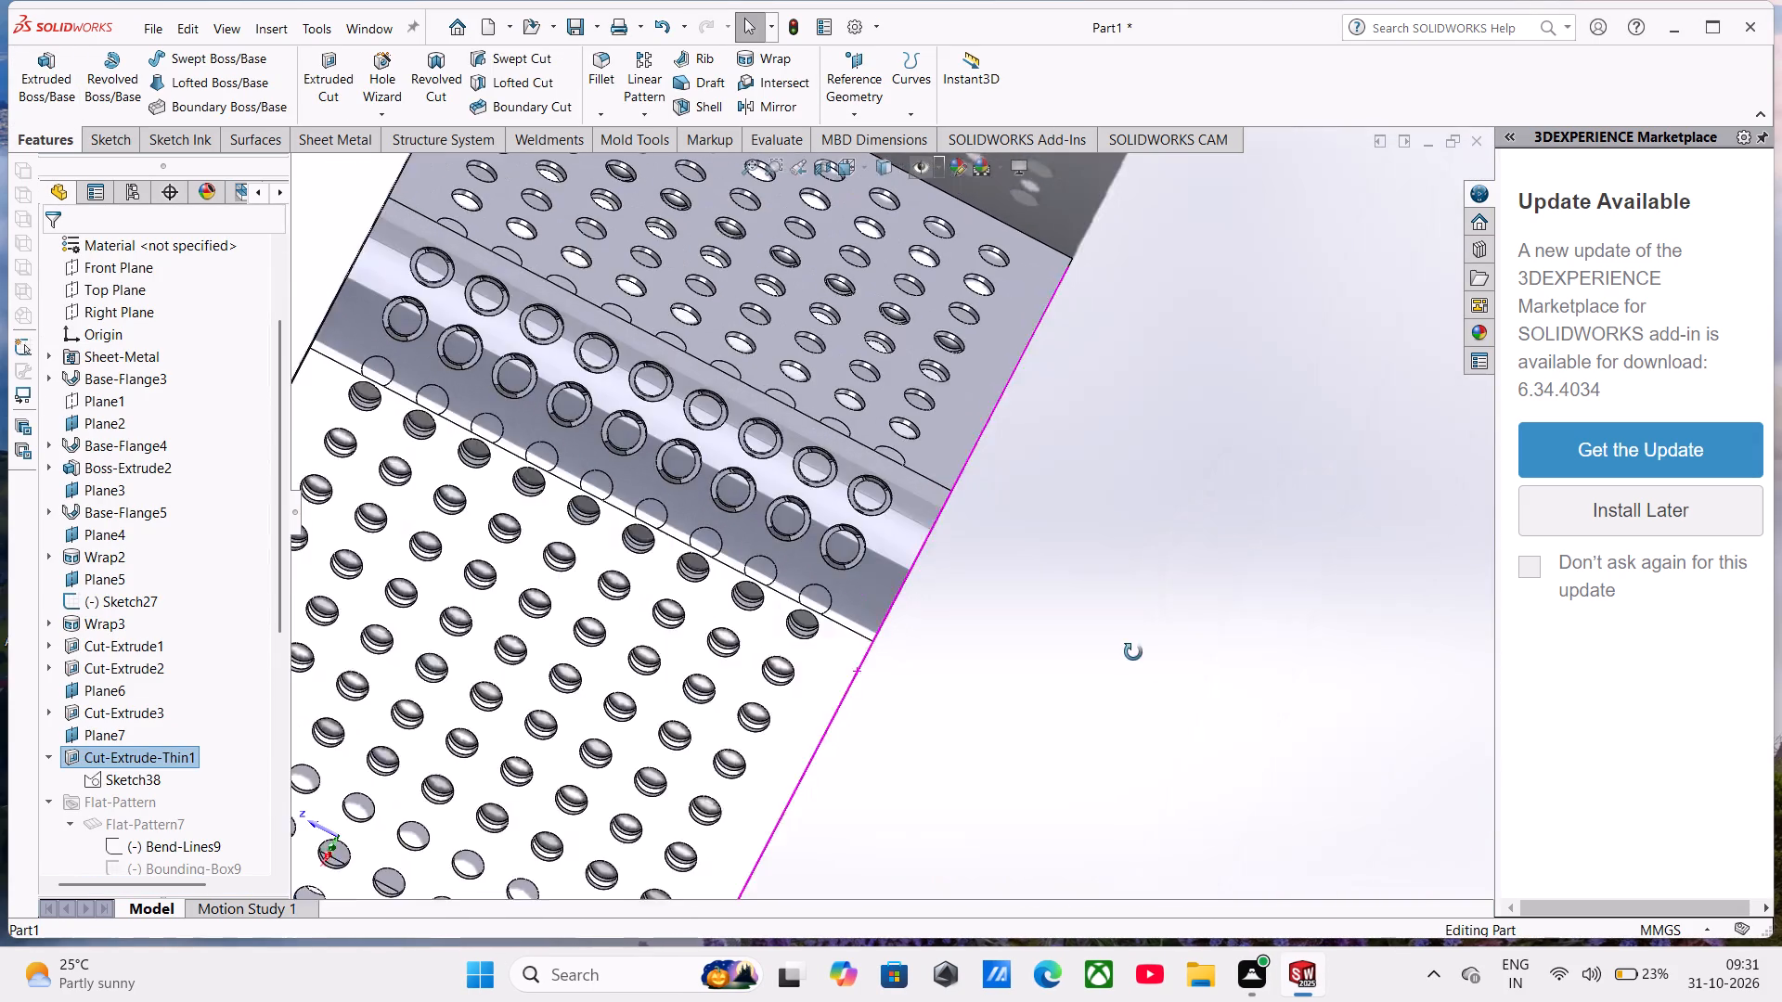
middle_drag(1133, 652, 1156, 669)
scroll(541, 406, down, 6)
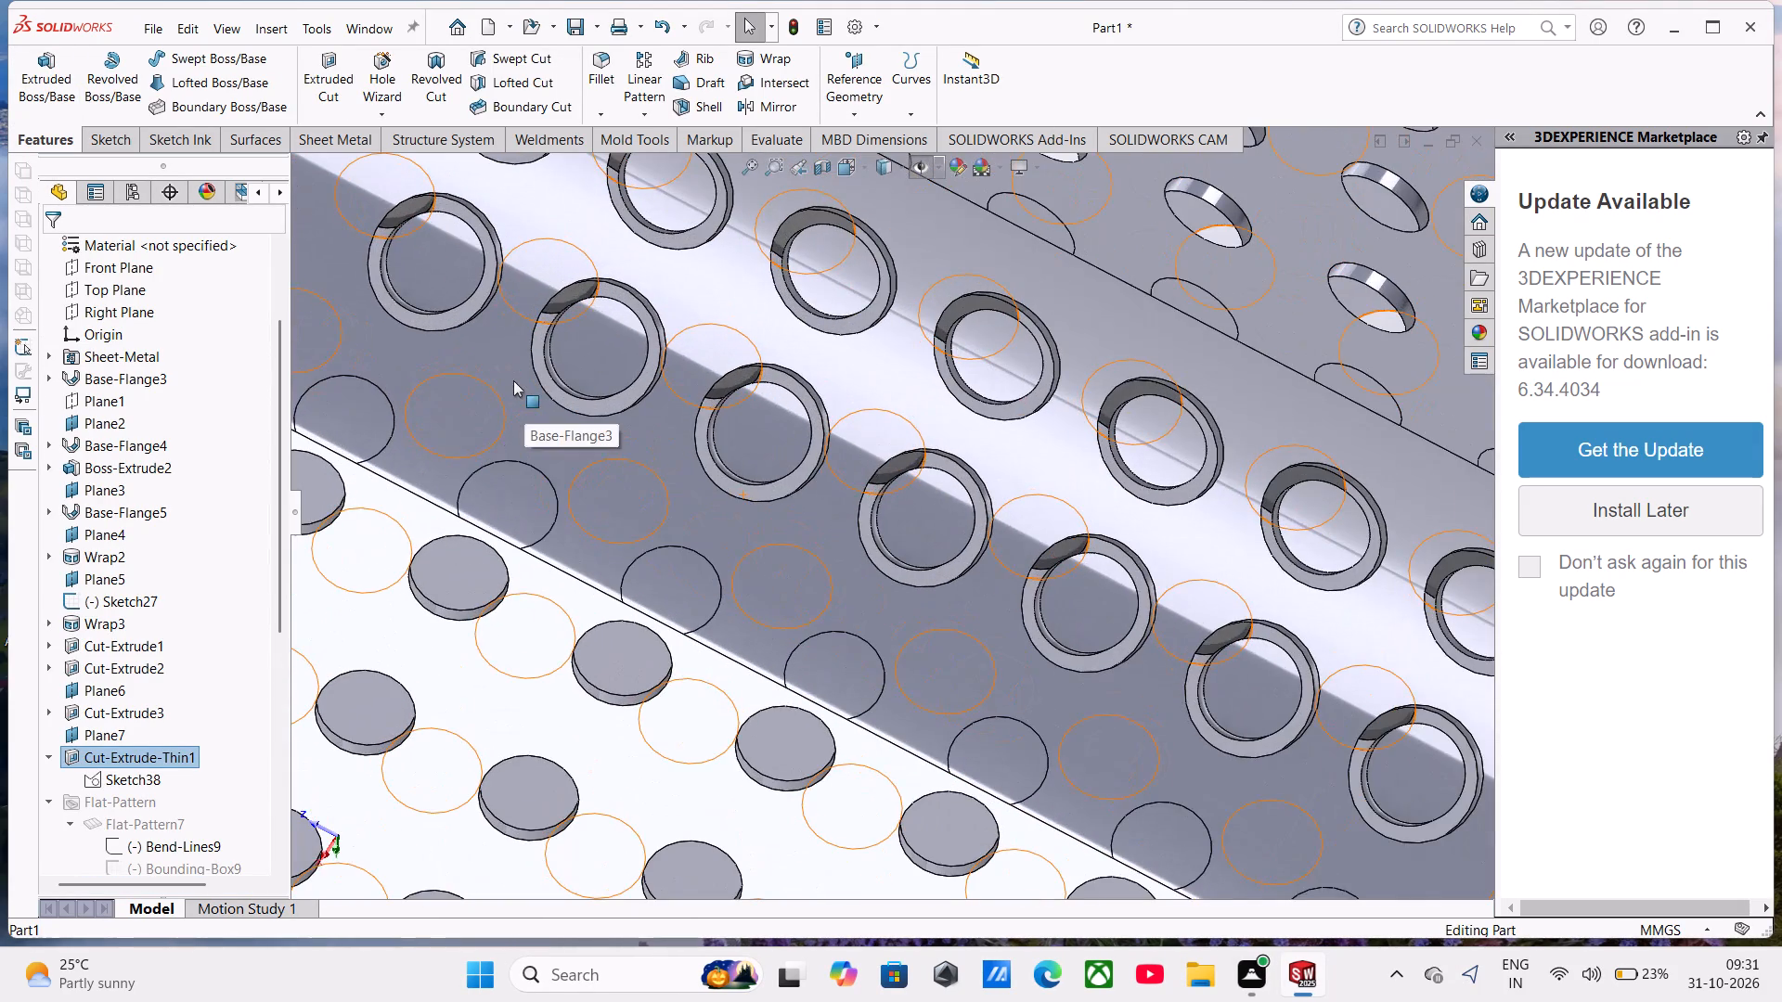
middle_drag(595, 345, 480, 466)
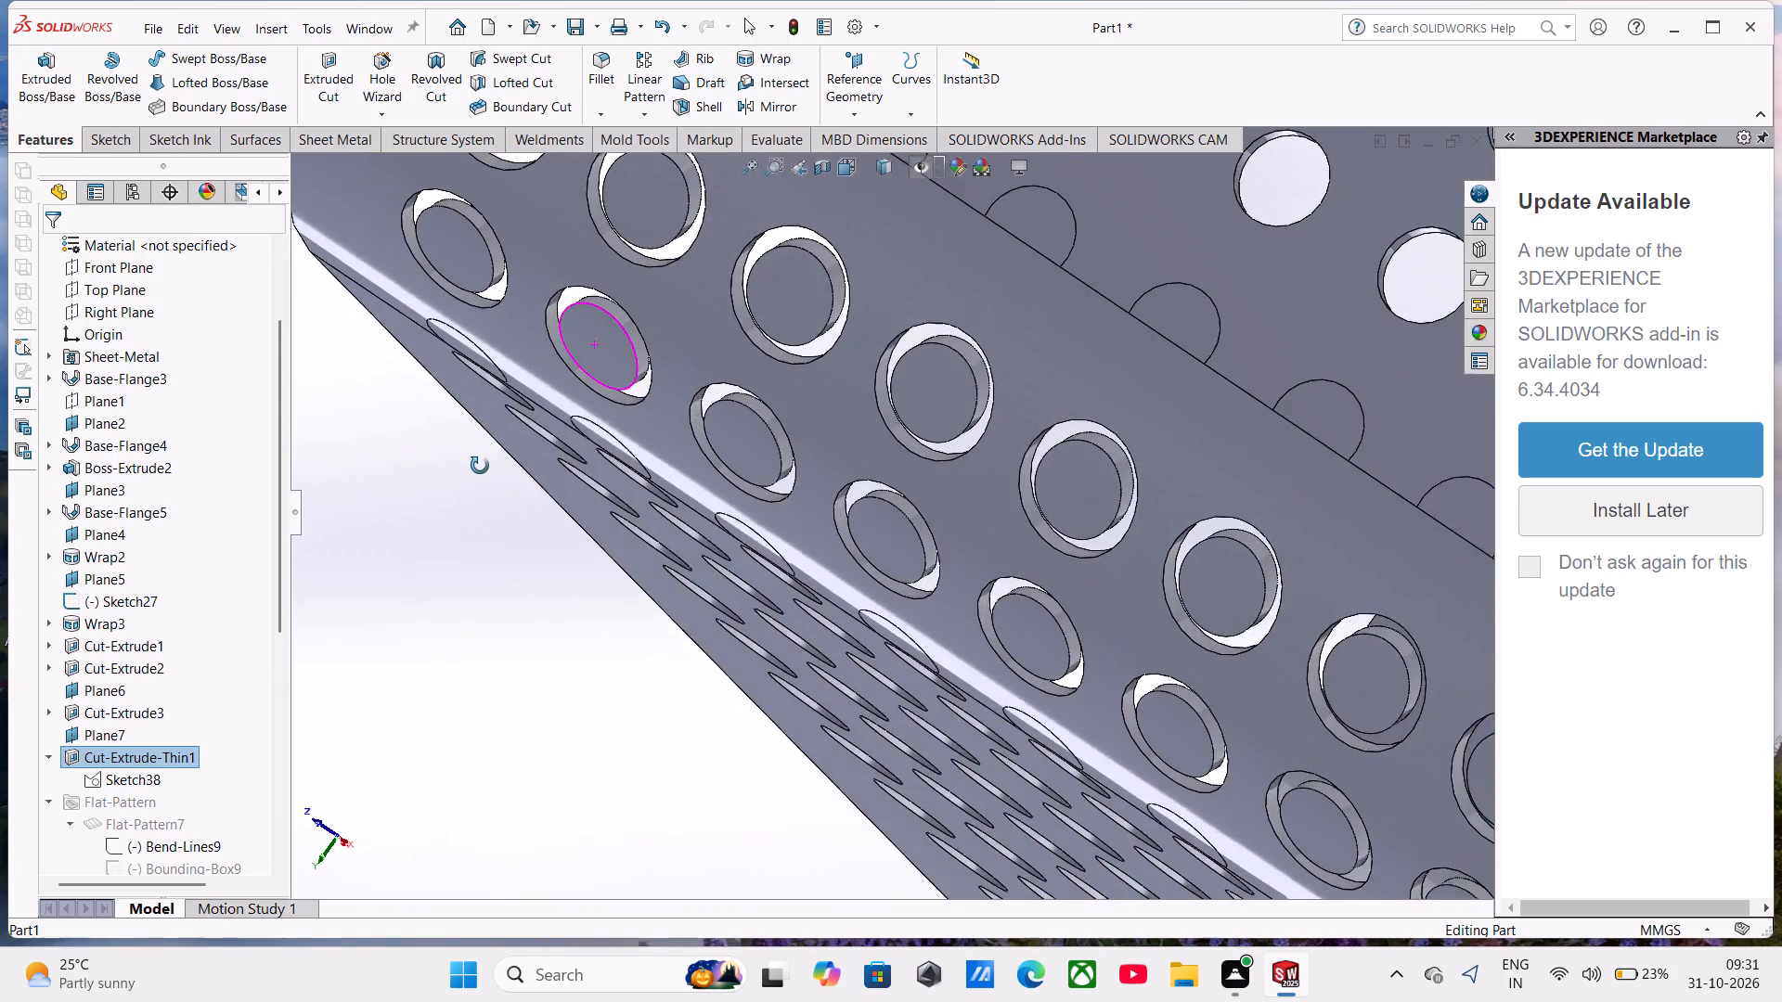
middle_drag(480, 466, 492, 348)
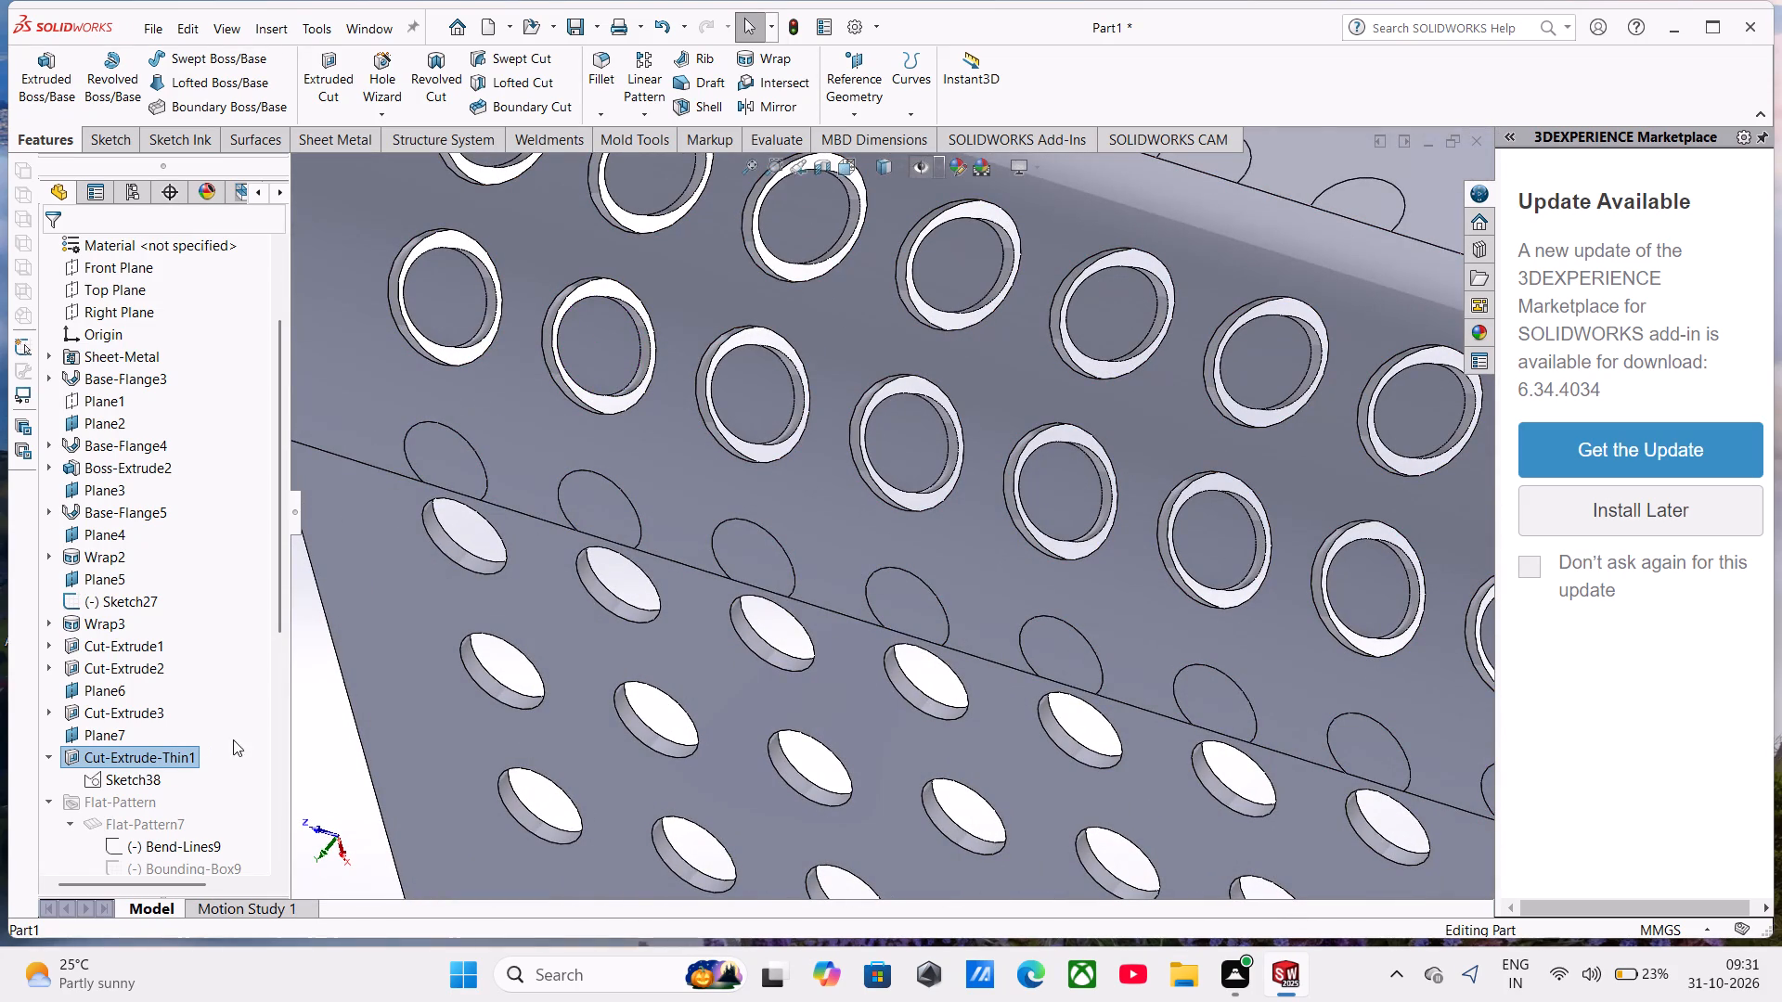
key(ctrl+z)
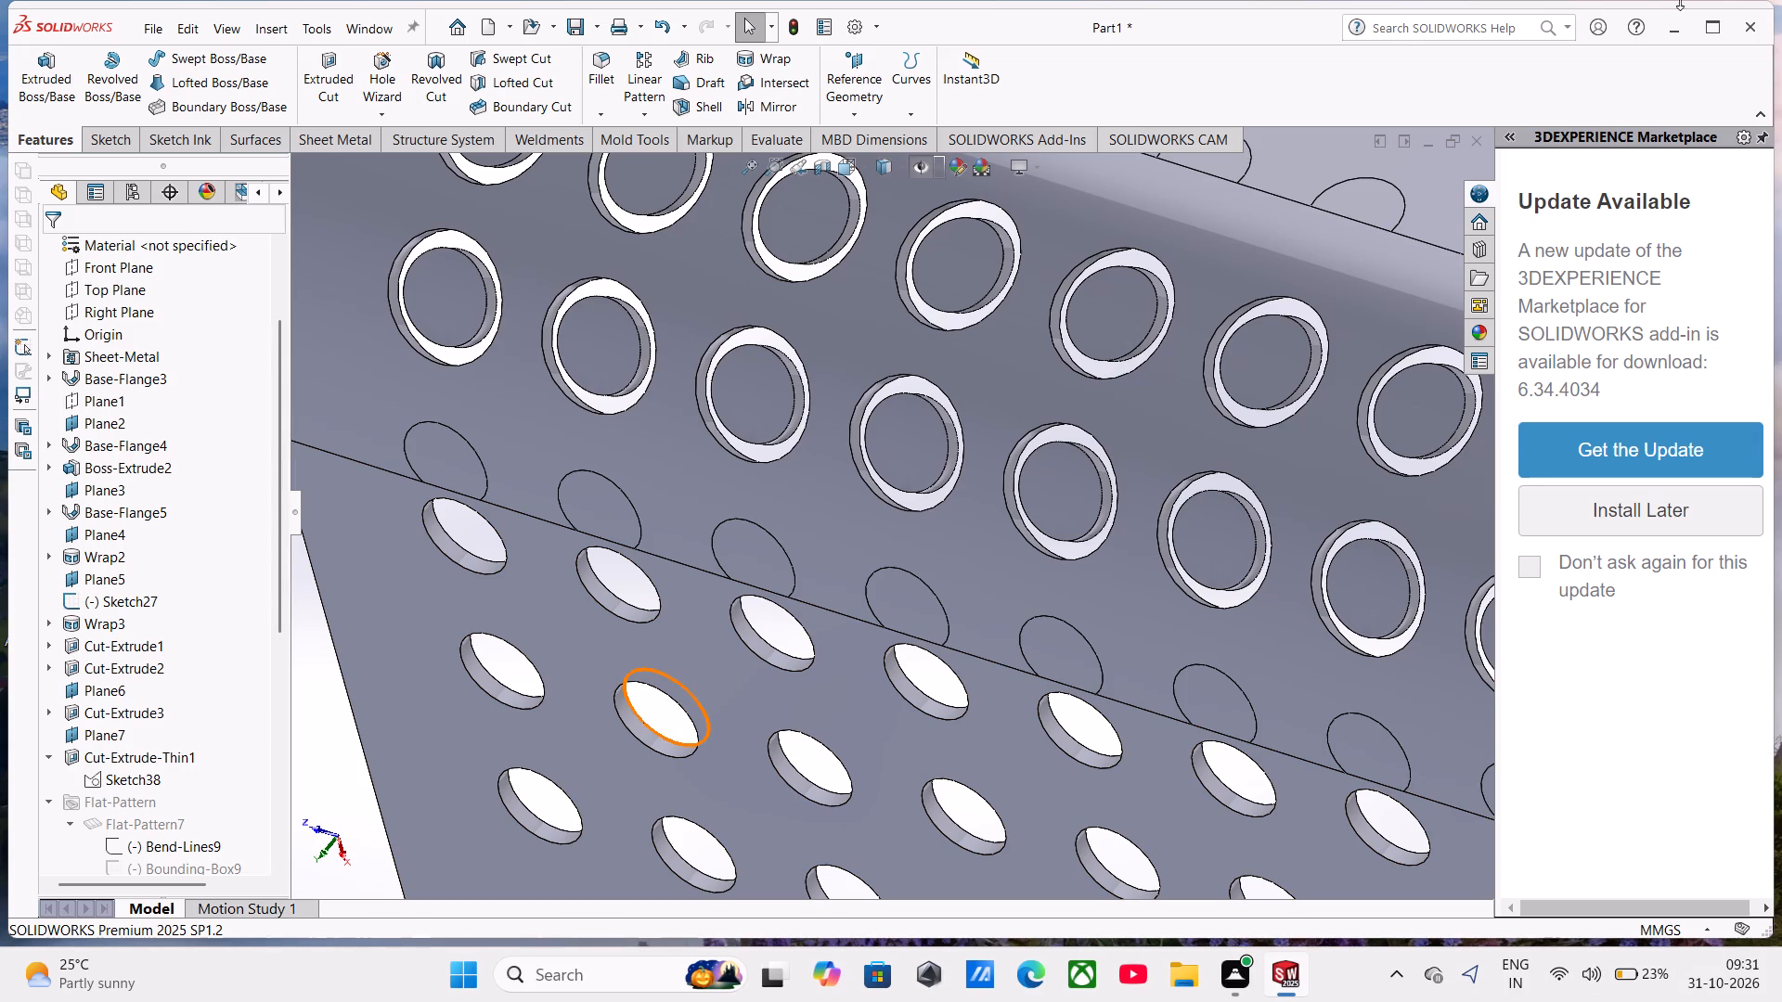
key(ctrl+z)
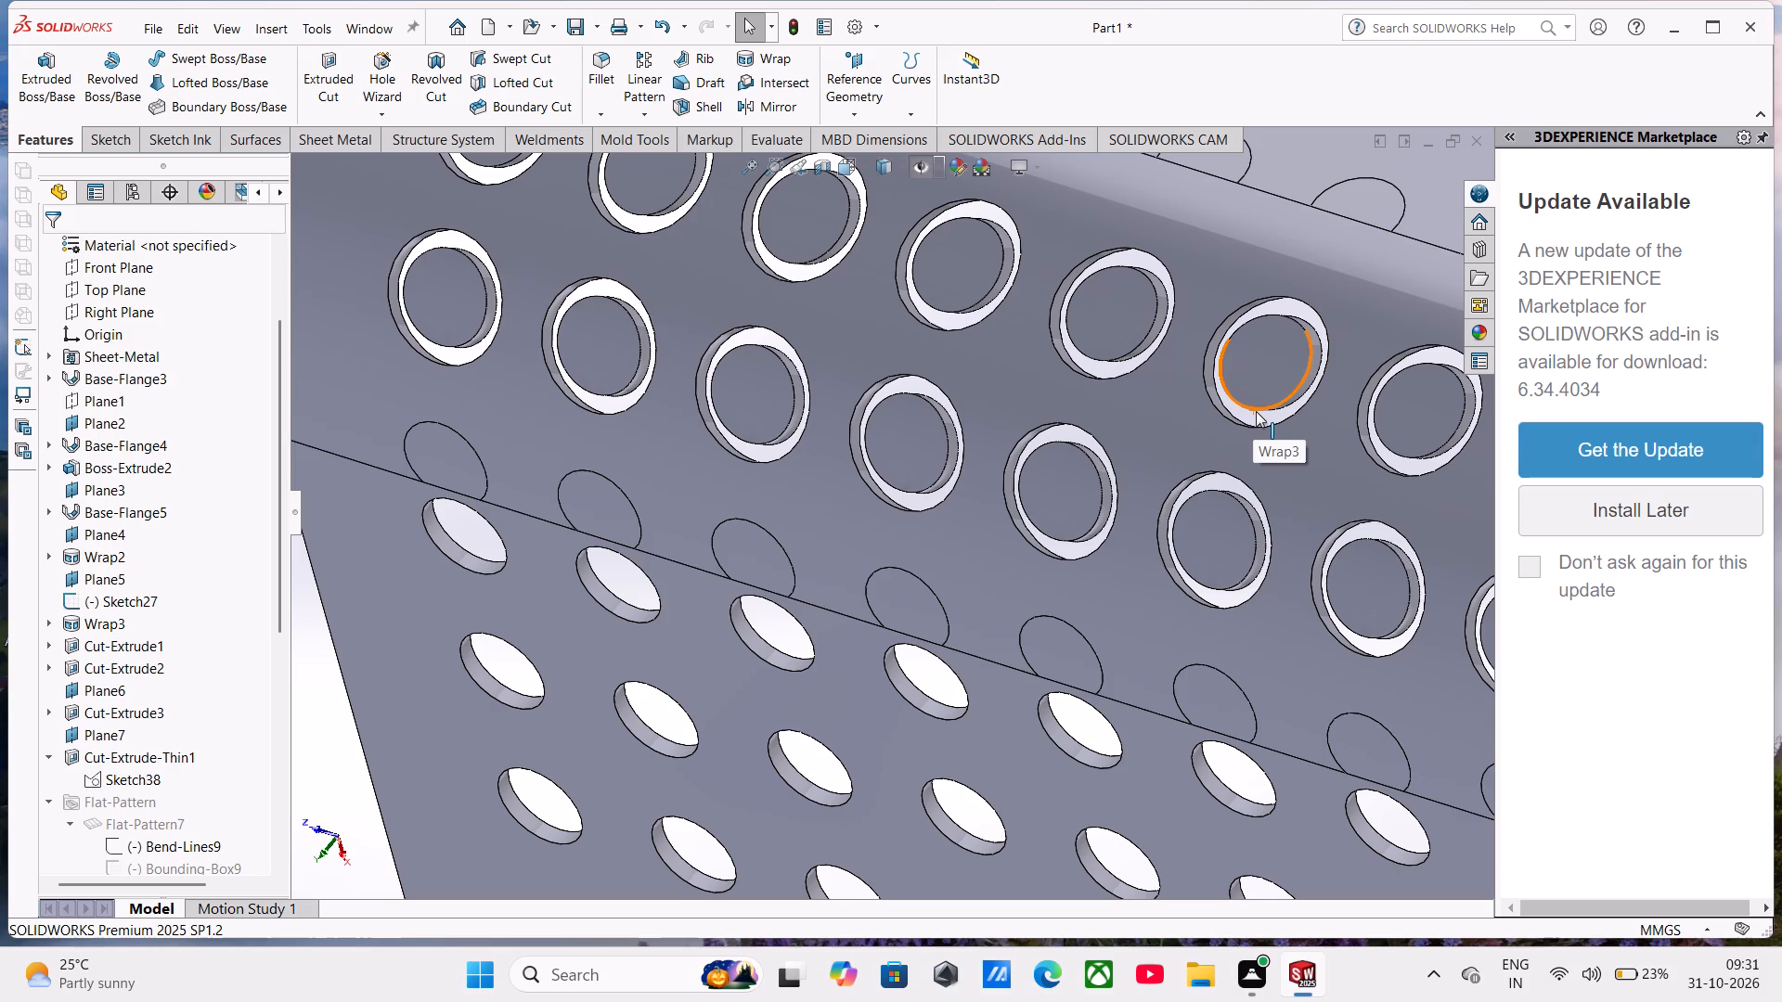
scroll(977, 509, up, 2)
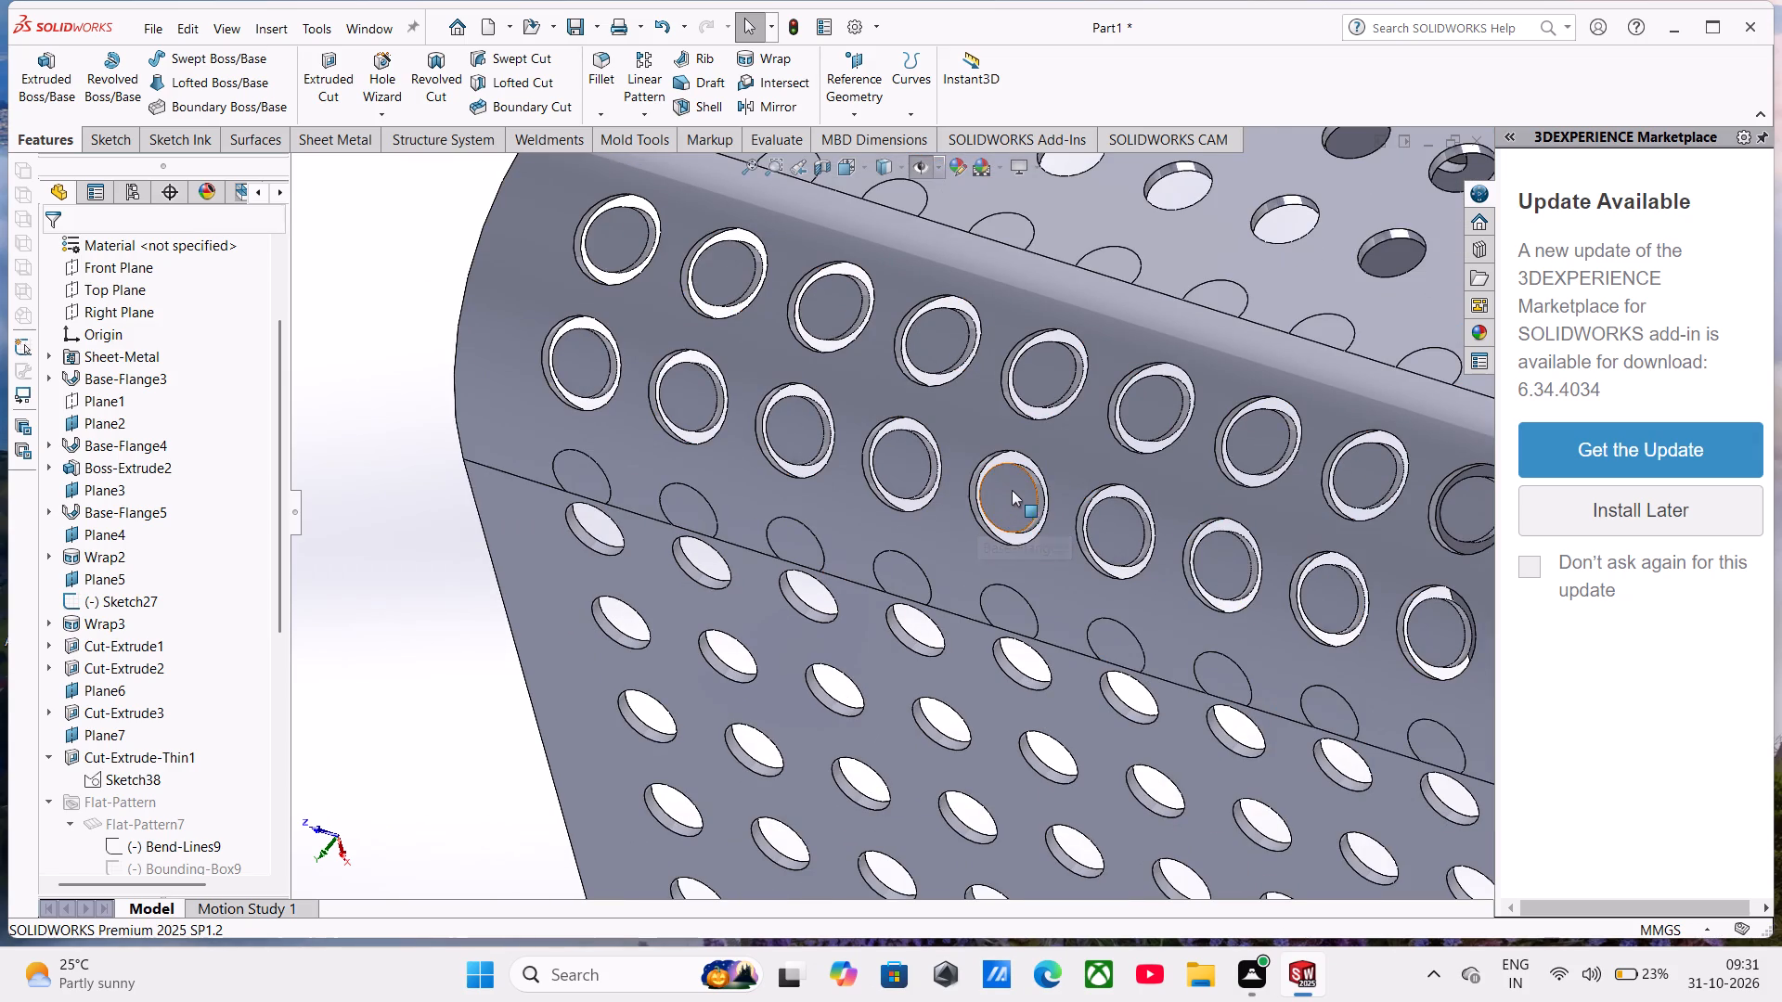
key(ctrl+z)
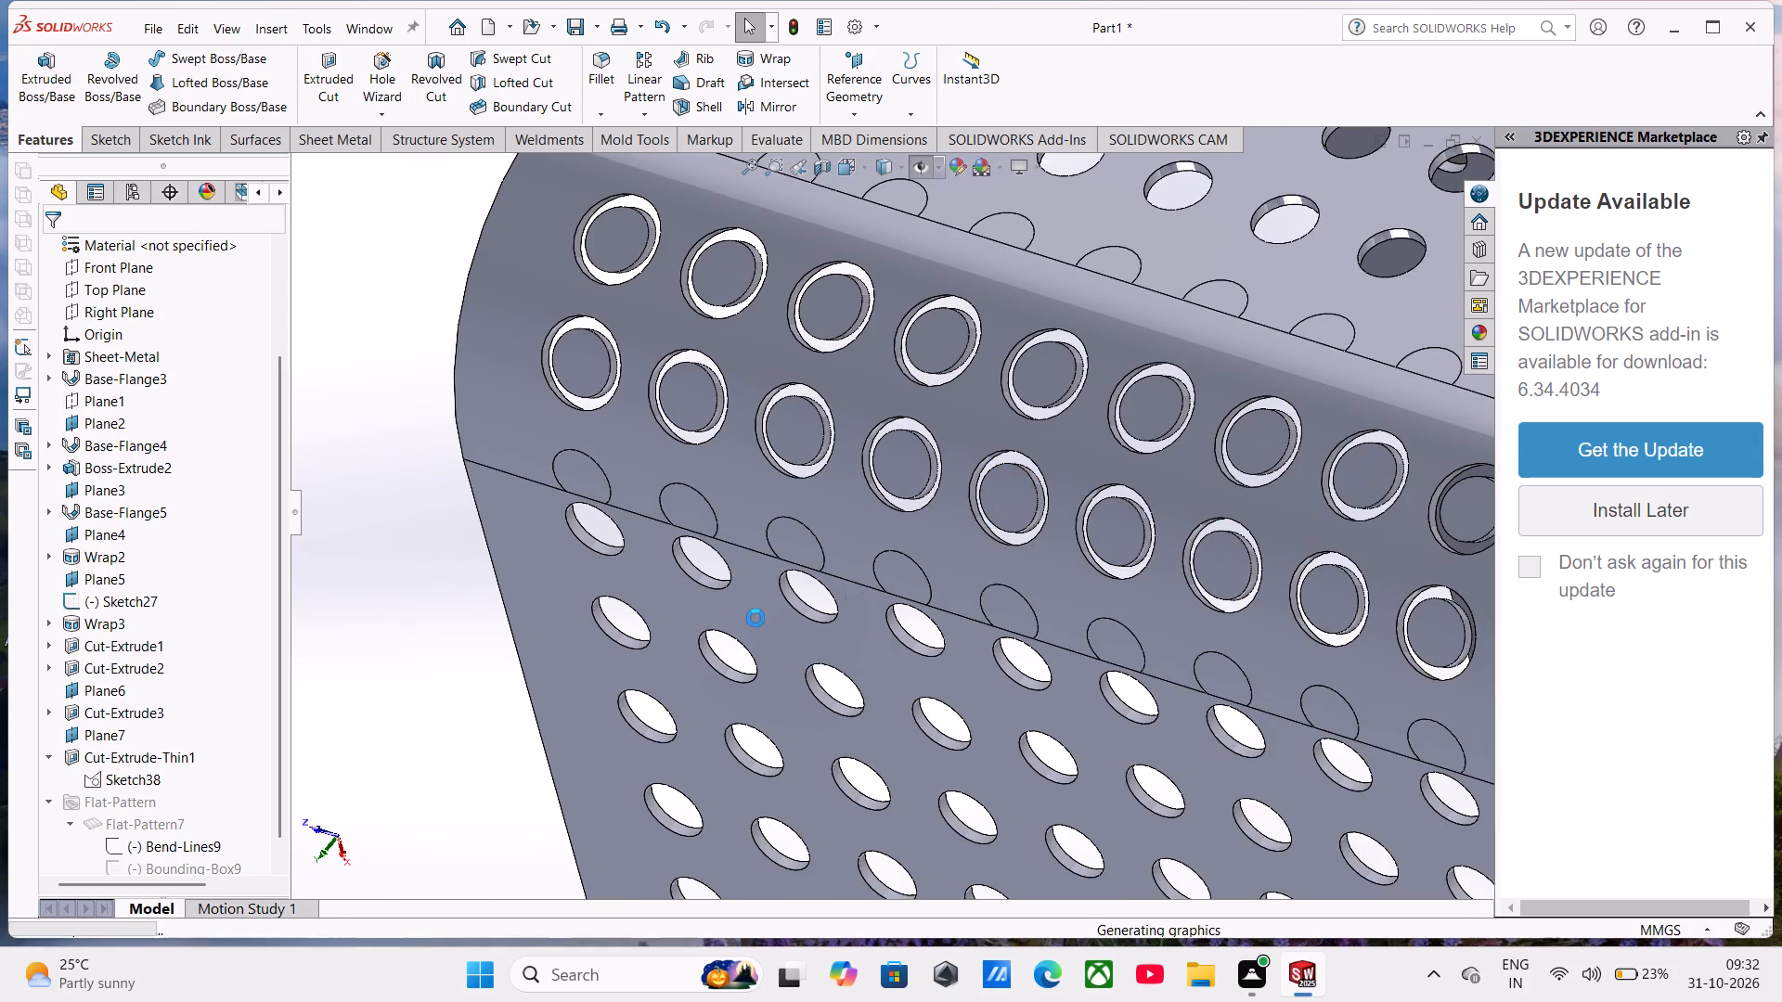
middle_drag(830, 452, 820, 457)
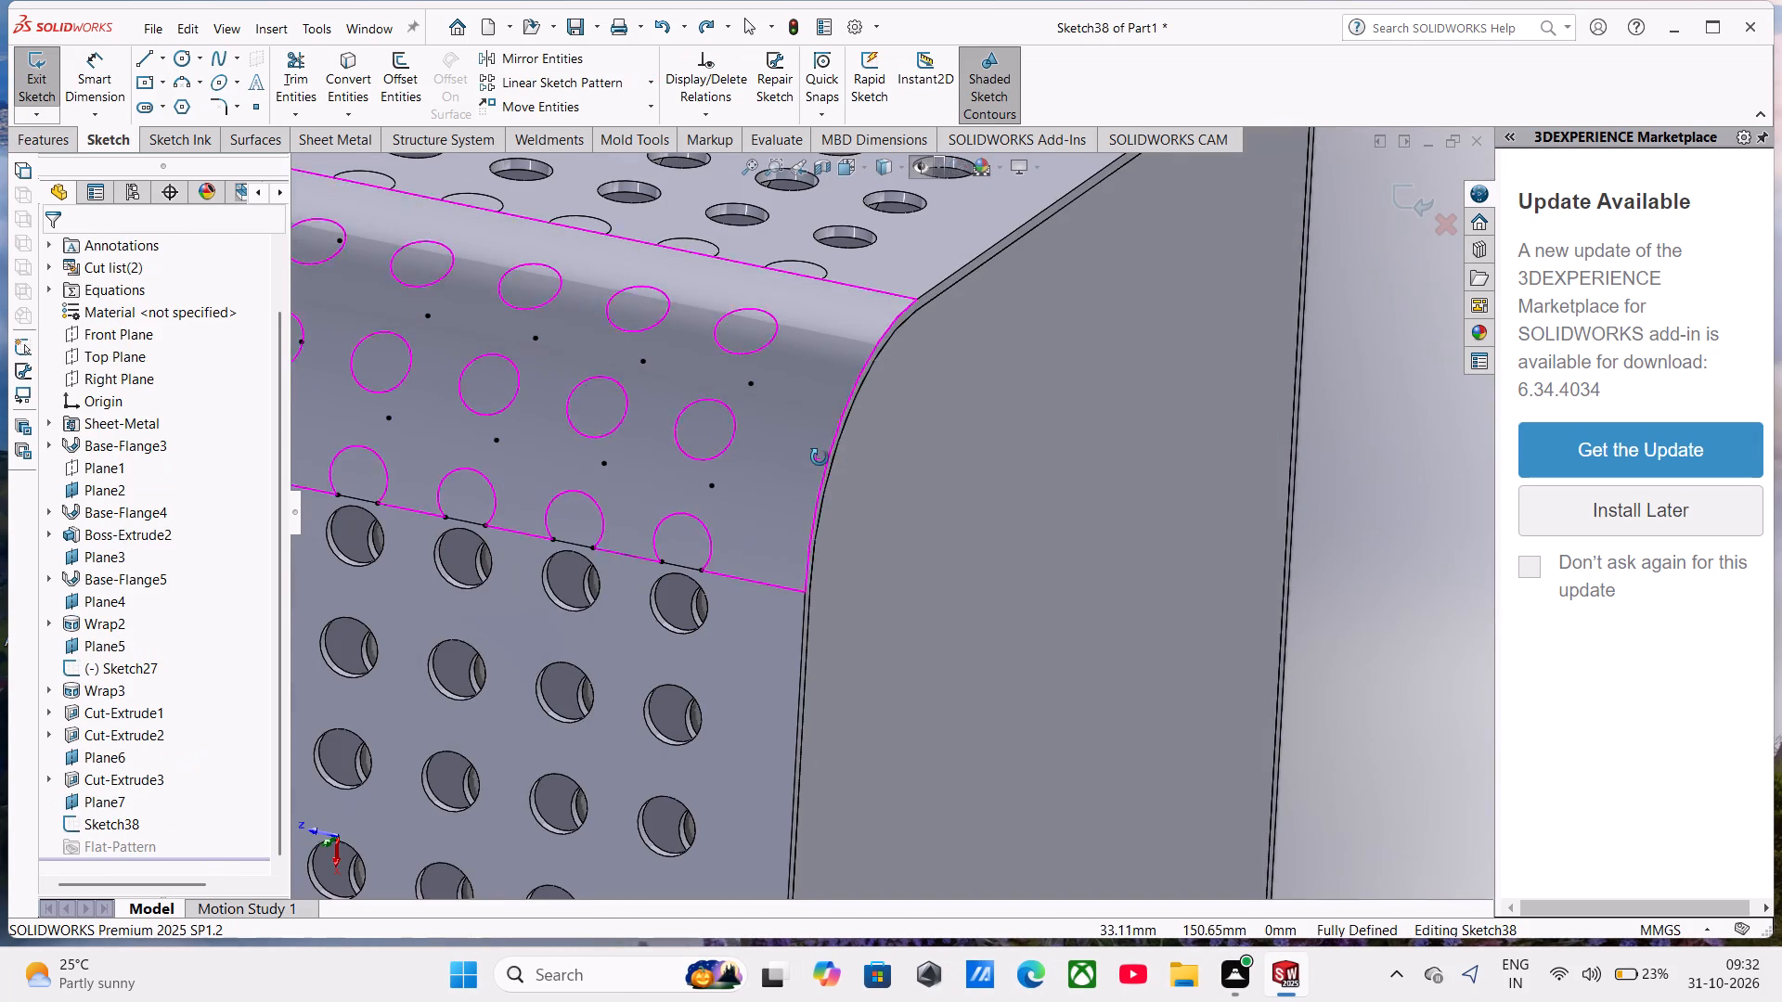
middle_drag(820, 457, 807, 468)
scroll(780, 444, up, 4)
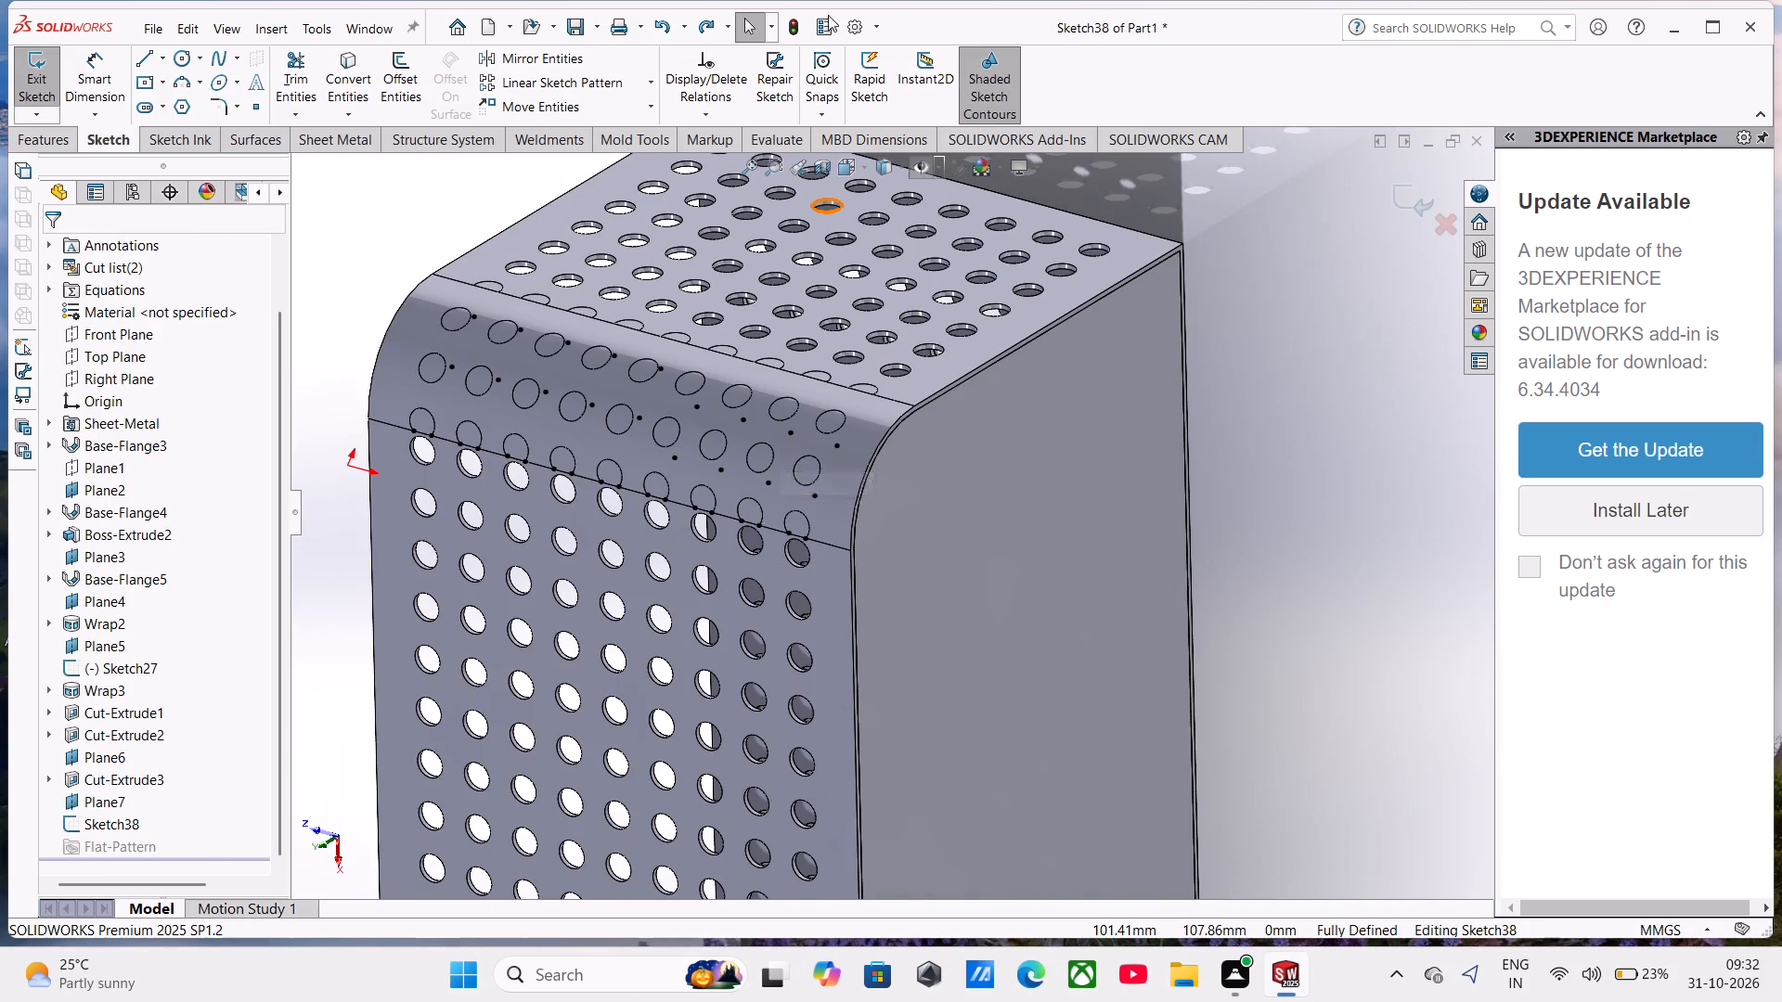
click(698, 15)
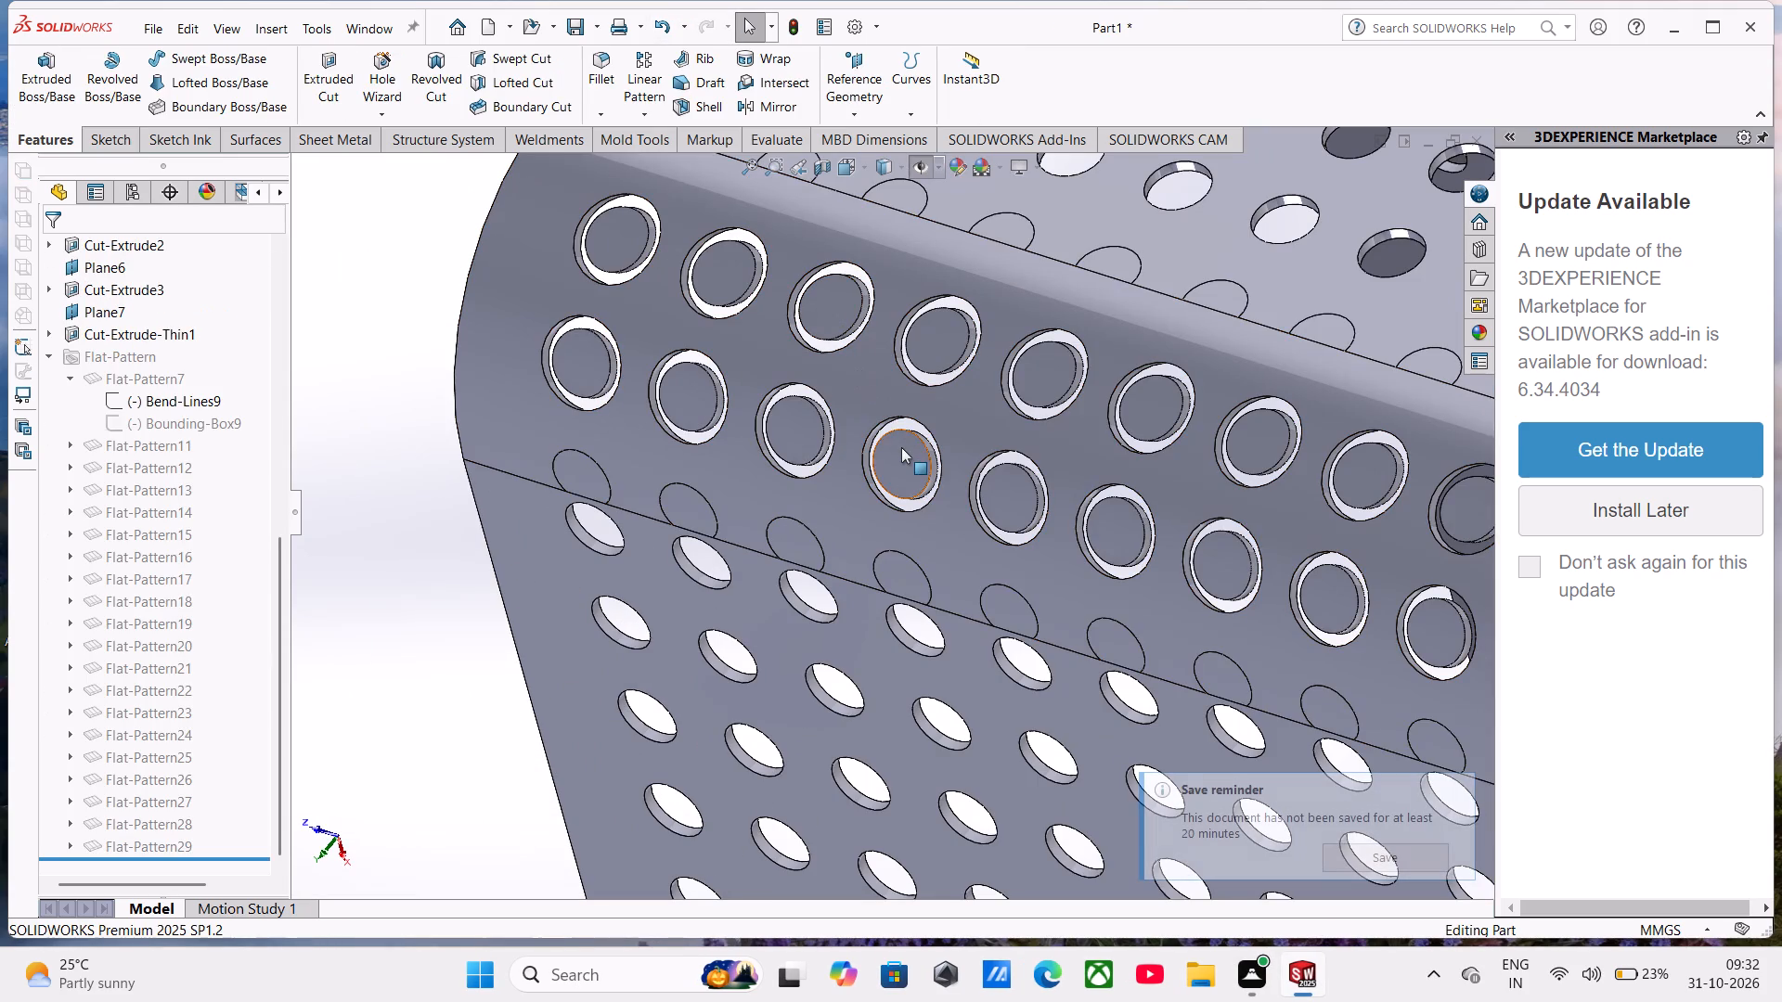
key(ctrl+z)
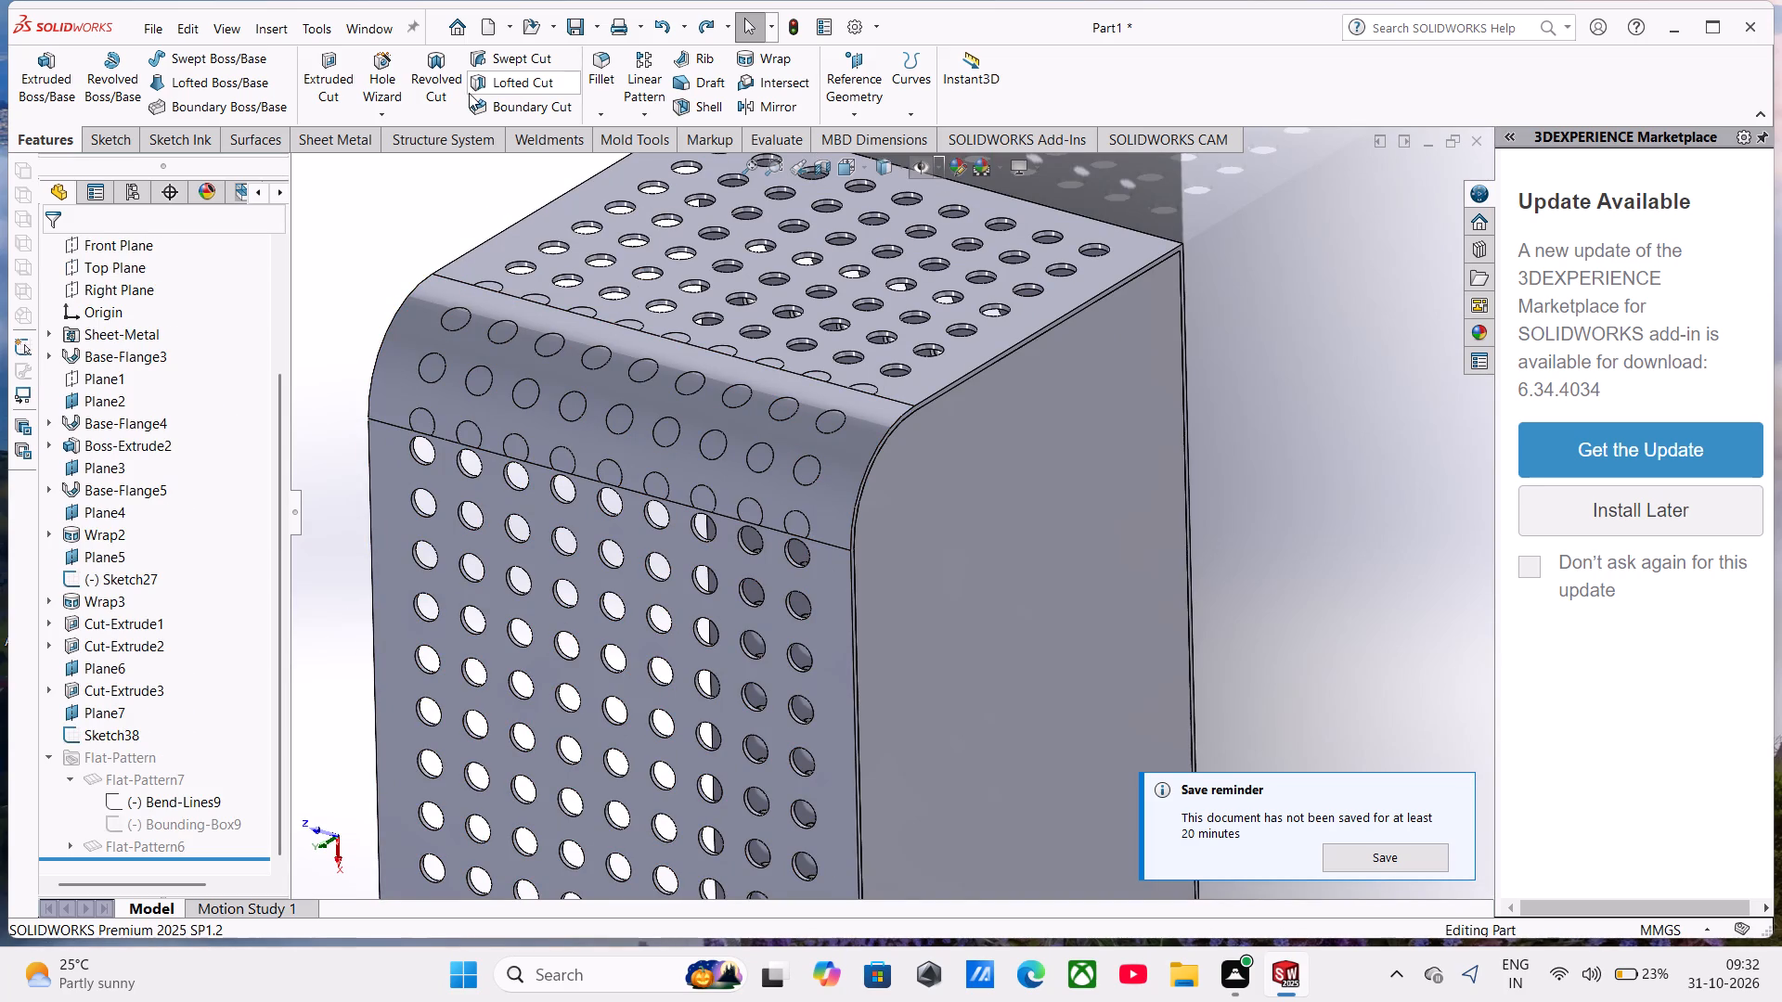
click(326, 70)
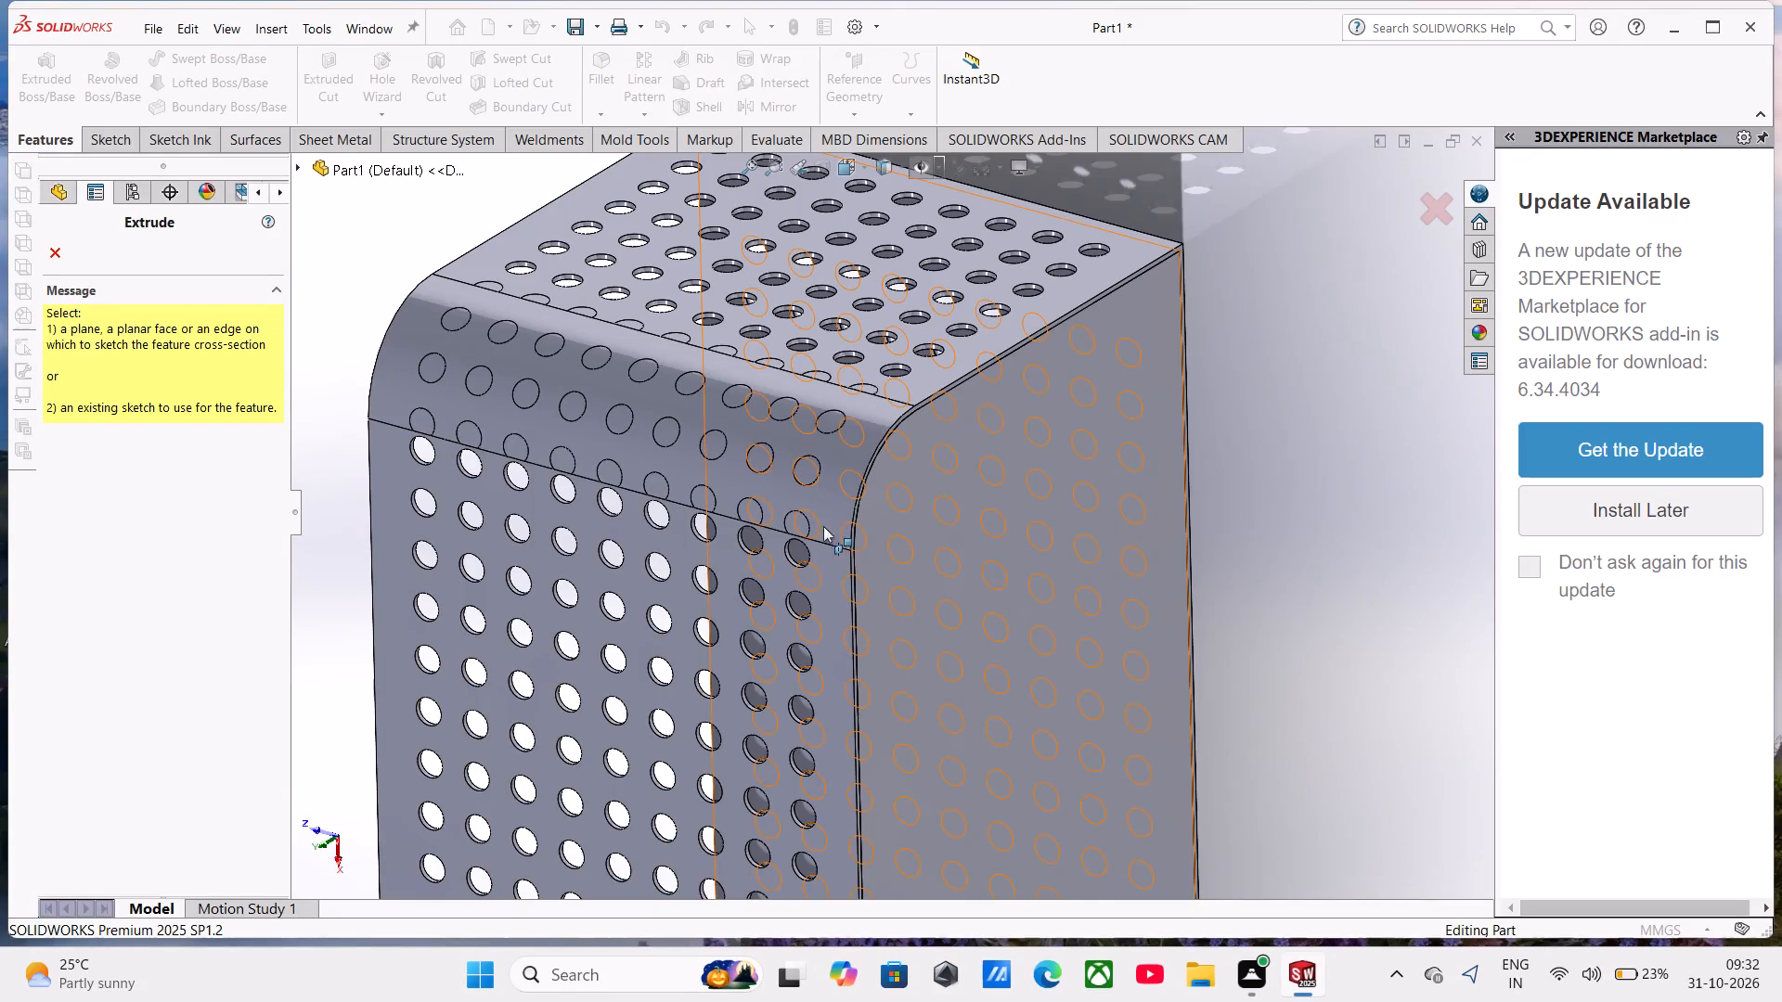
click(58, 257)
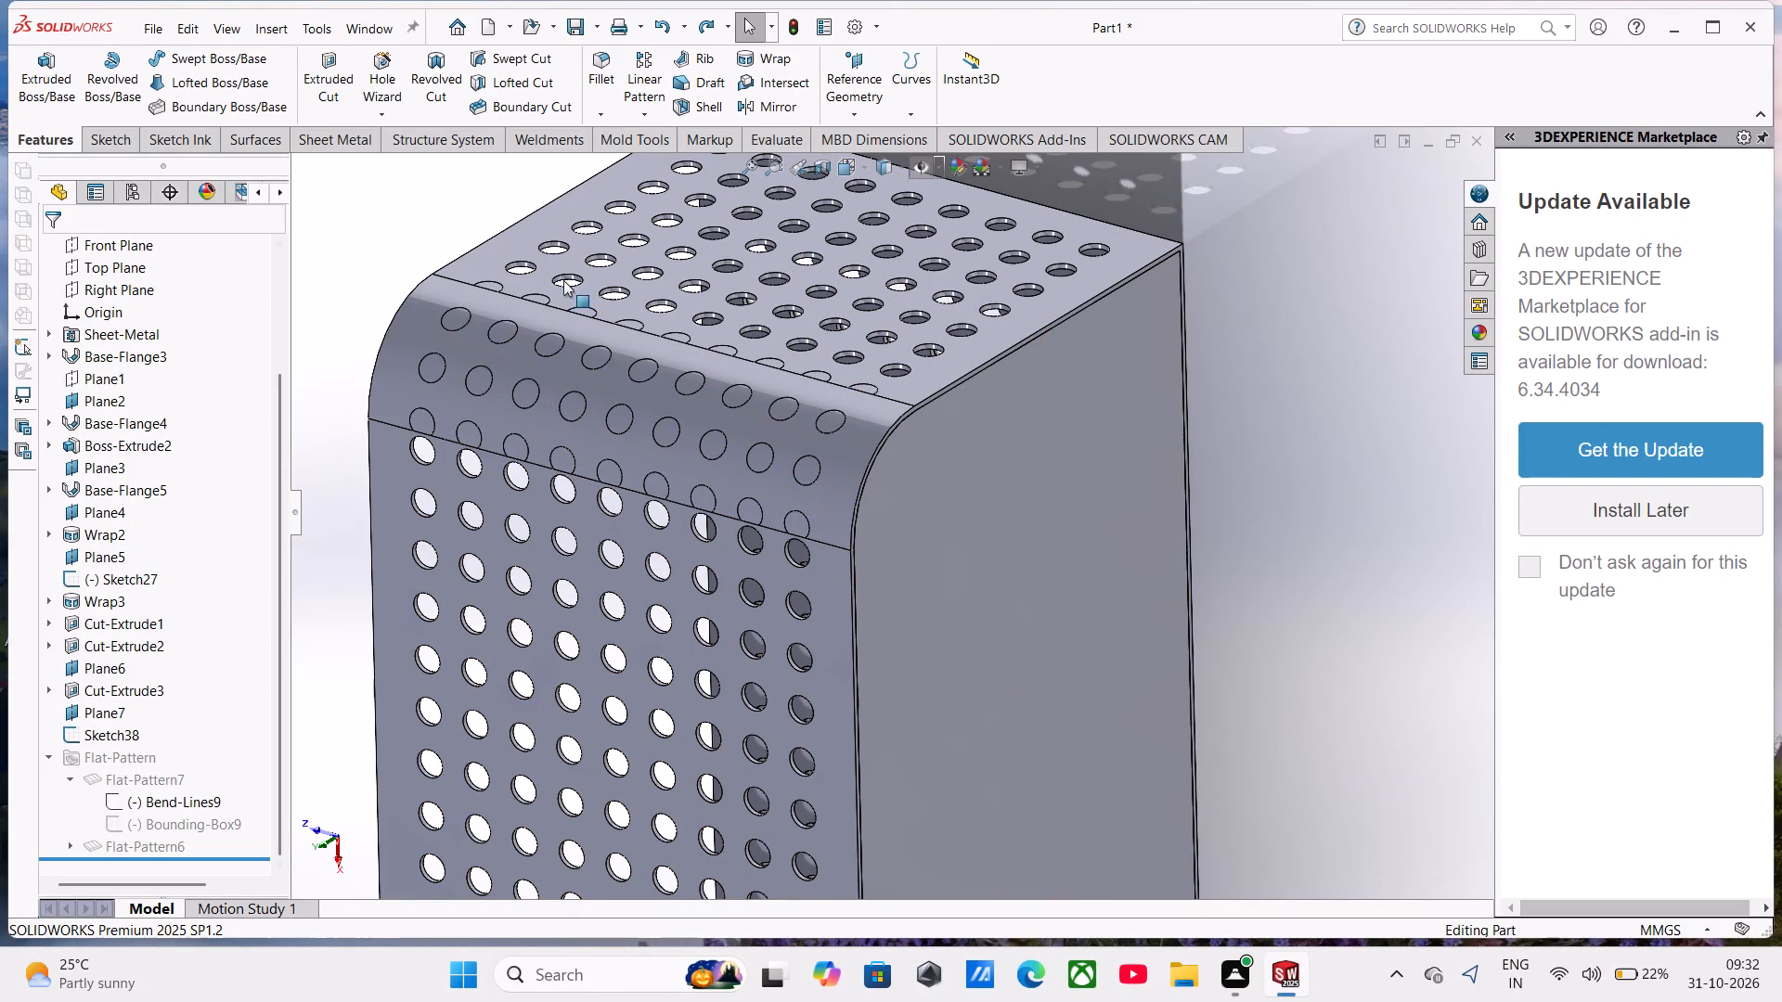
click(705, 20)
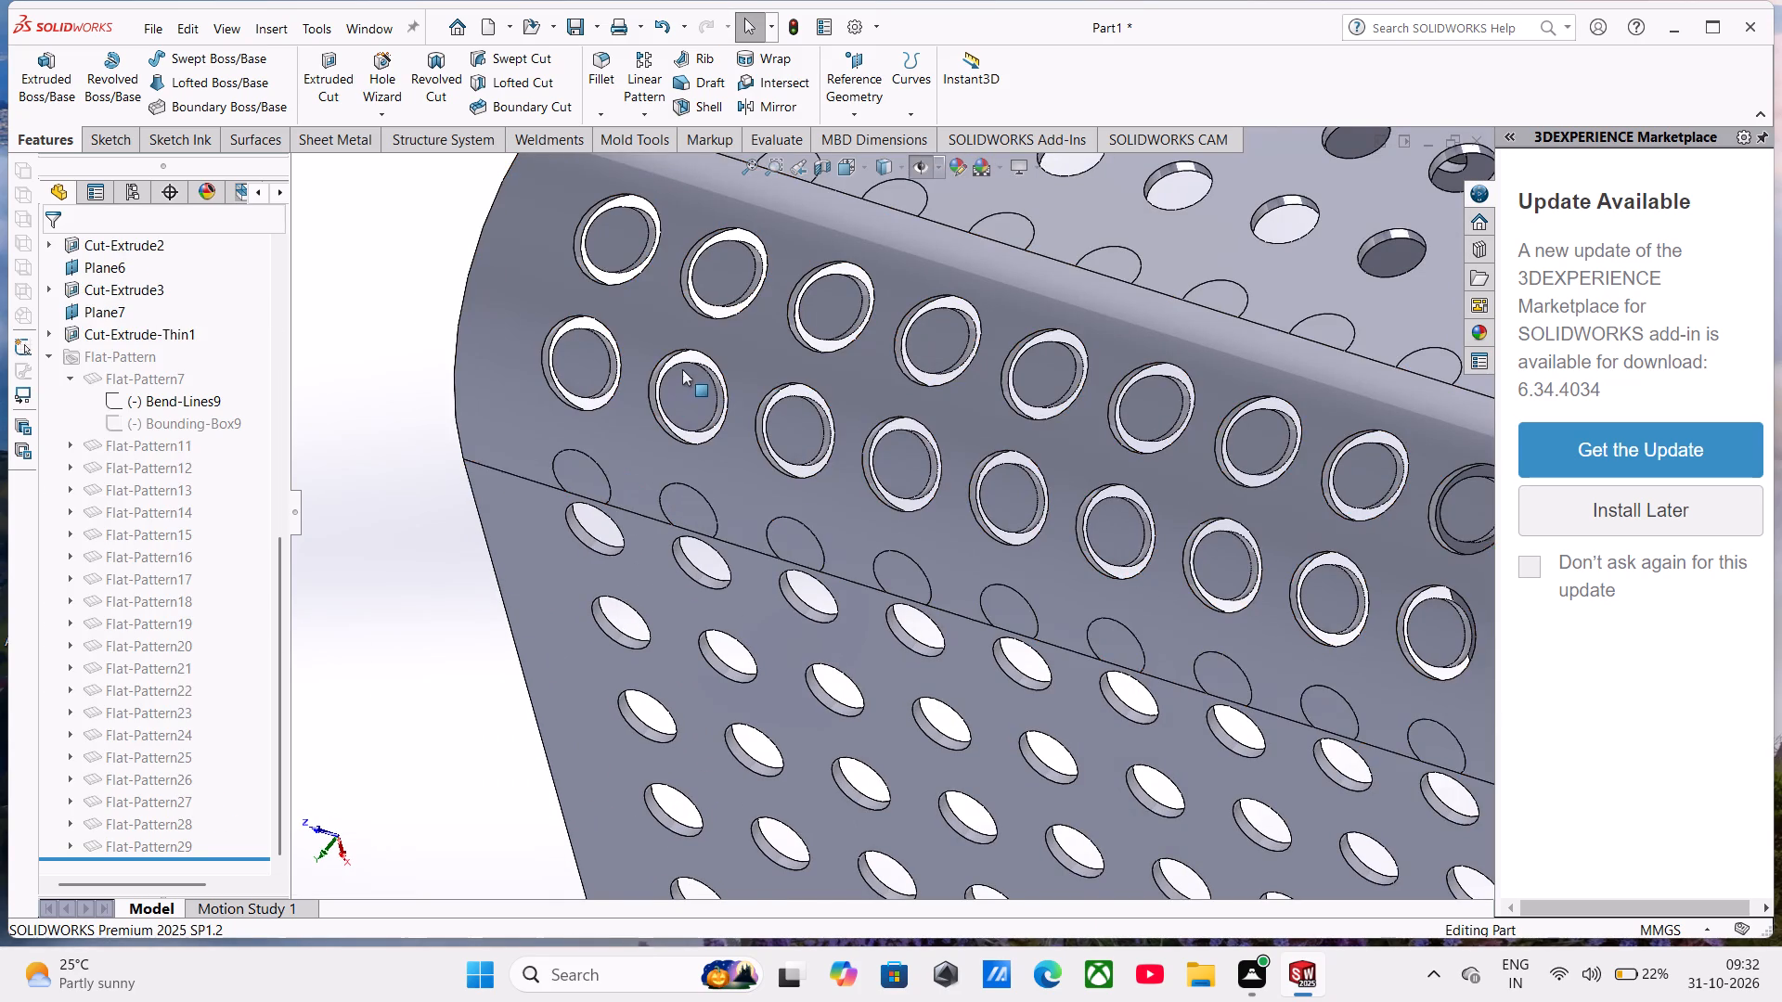
Examine the ring-shaped cuts on the bend up close, including the material left inside the rings.
scroll(705, 486, up, 4)
scroll(1098, 507, down, 3)
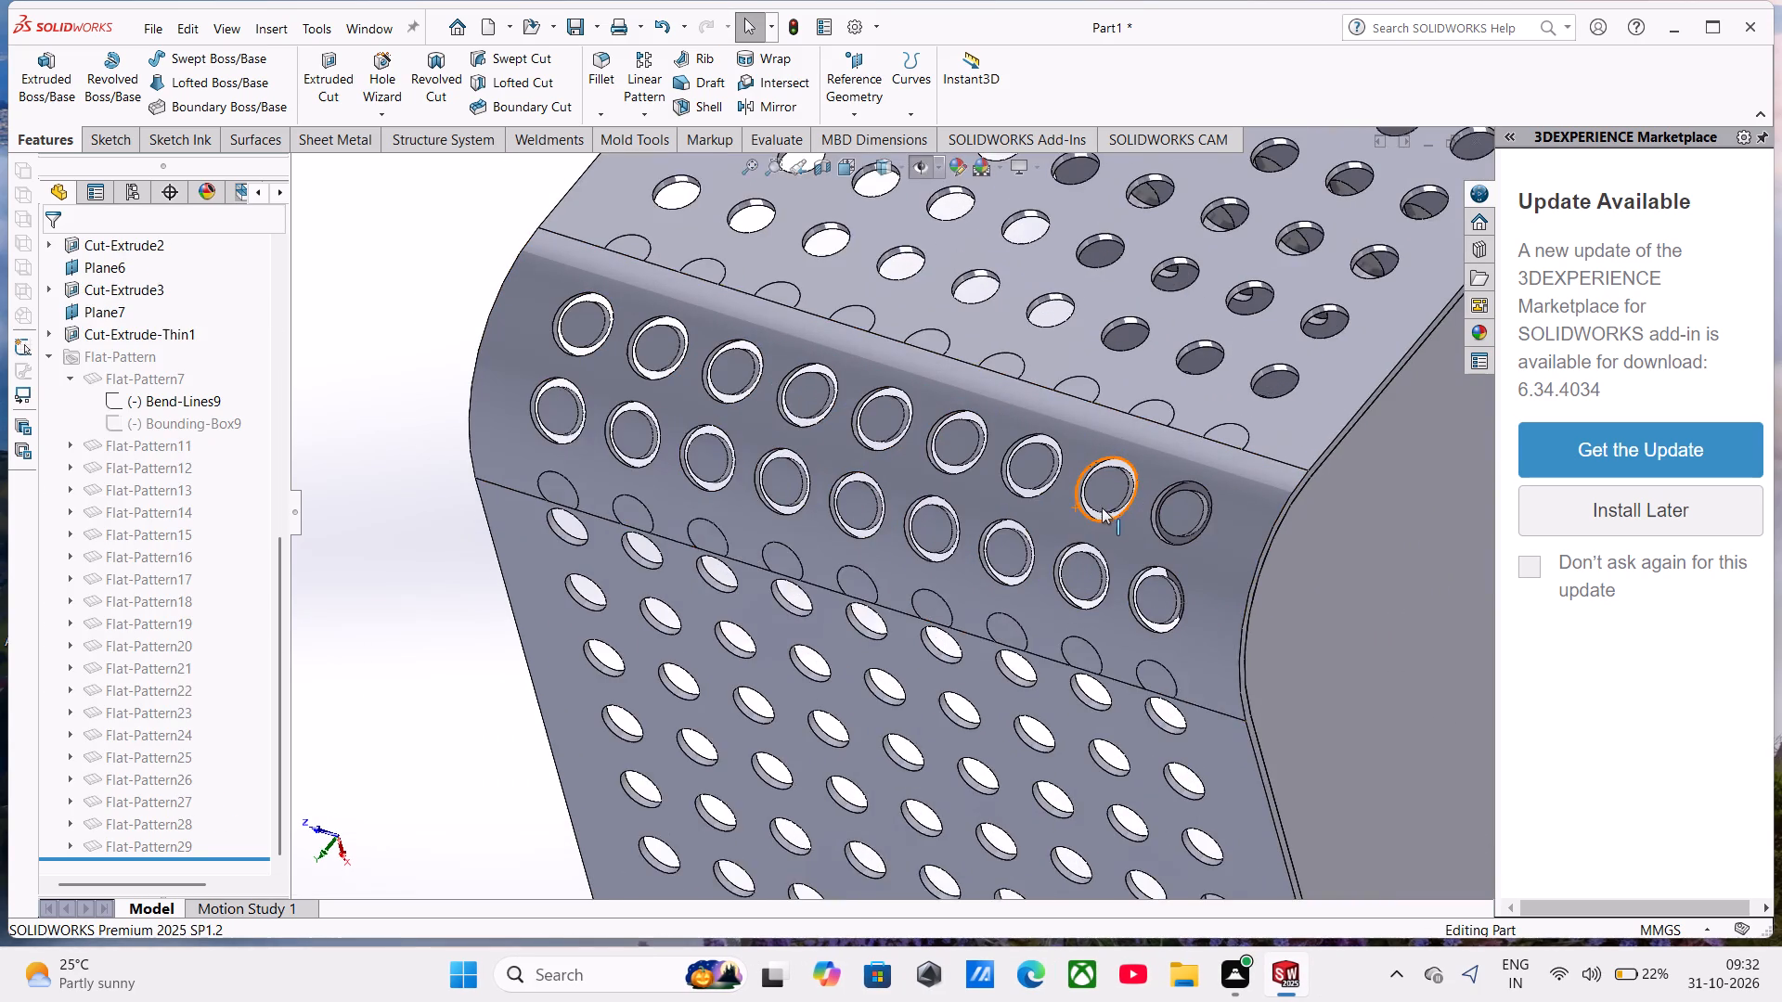
middle_drag(1190, 526, 1076, 496)
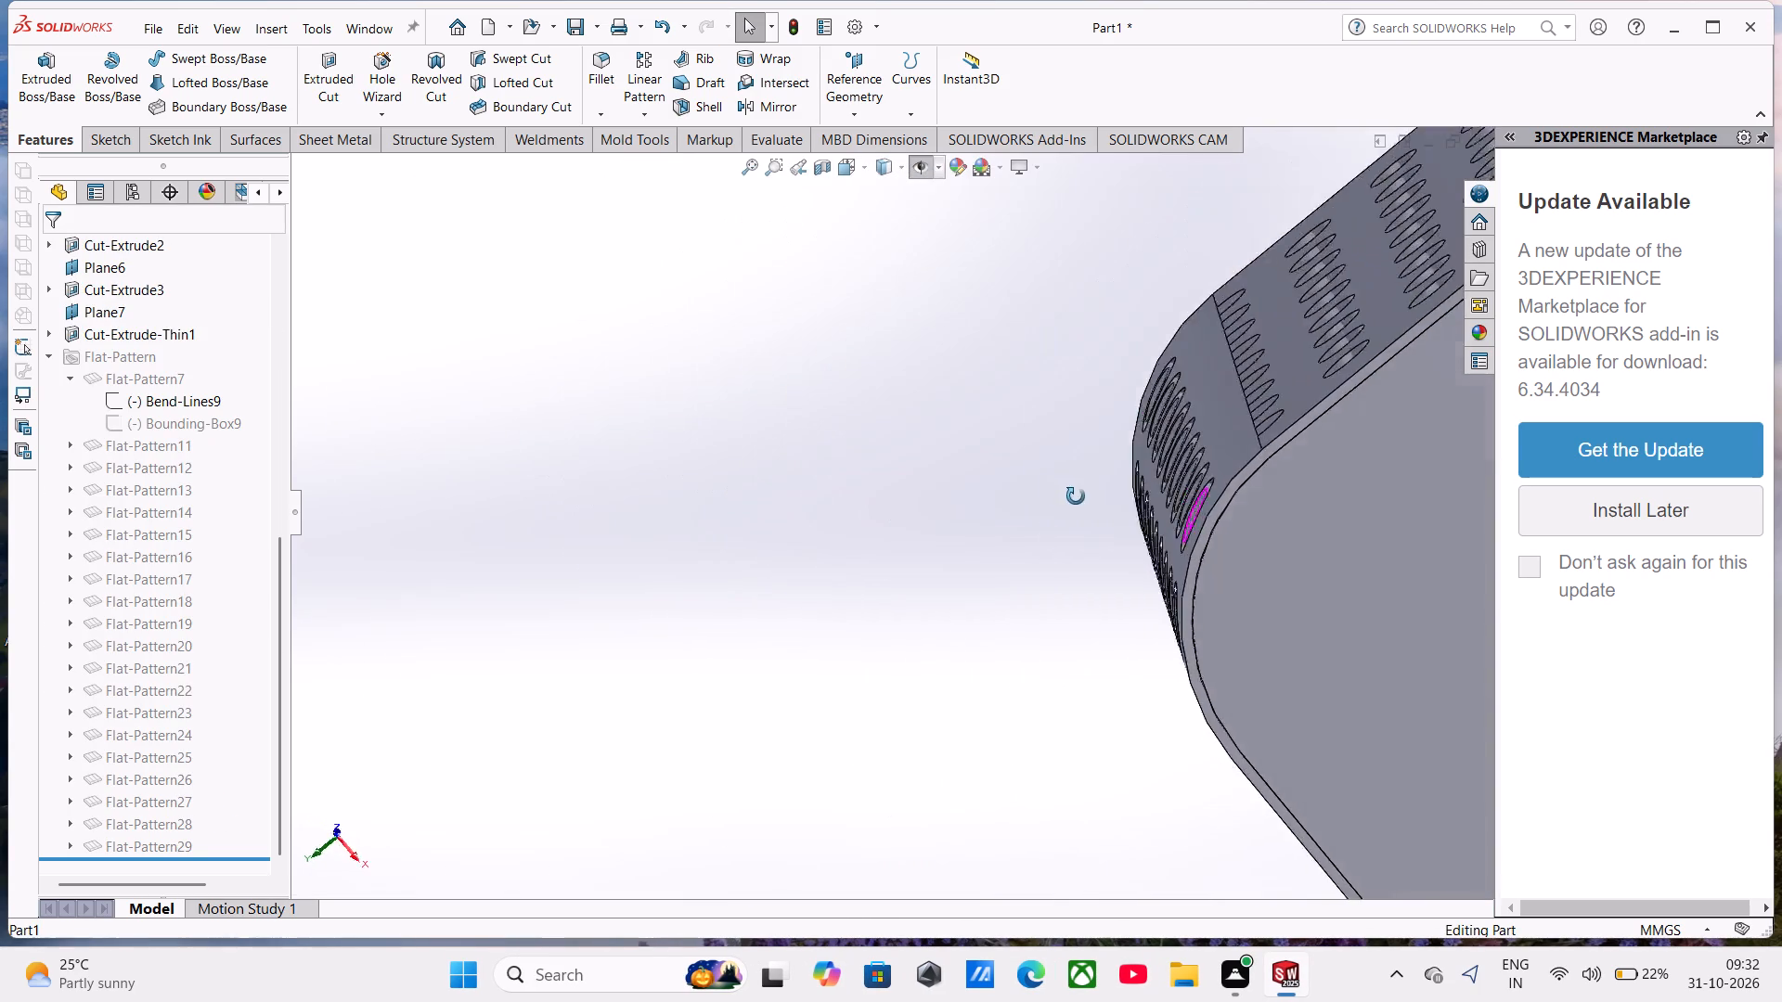
middle_drag(1076, 496, 903, 328)
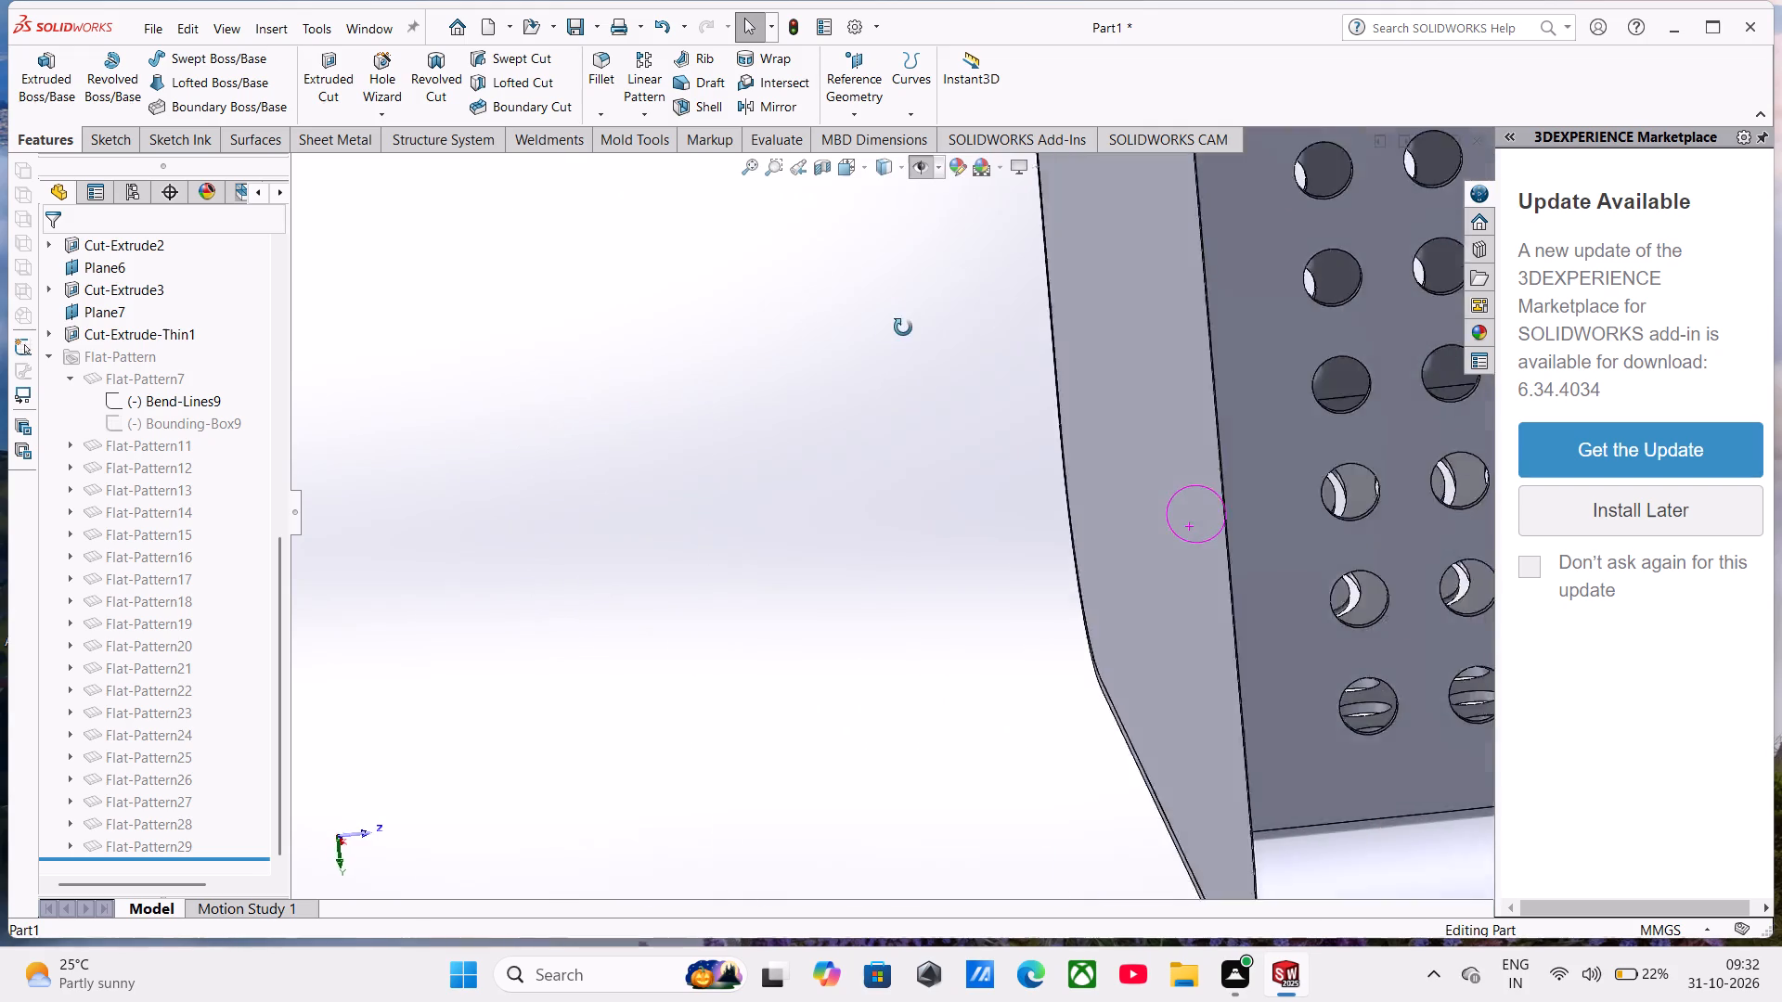
middle_drag(903, 328, 1245, 357)
scroll(1235, 357, up, 1)
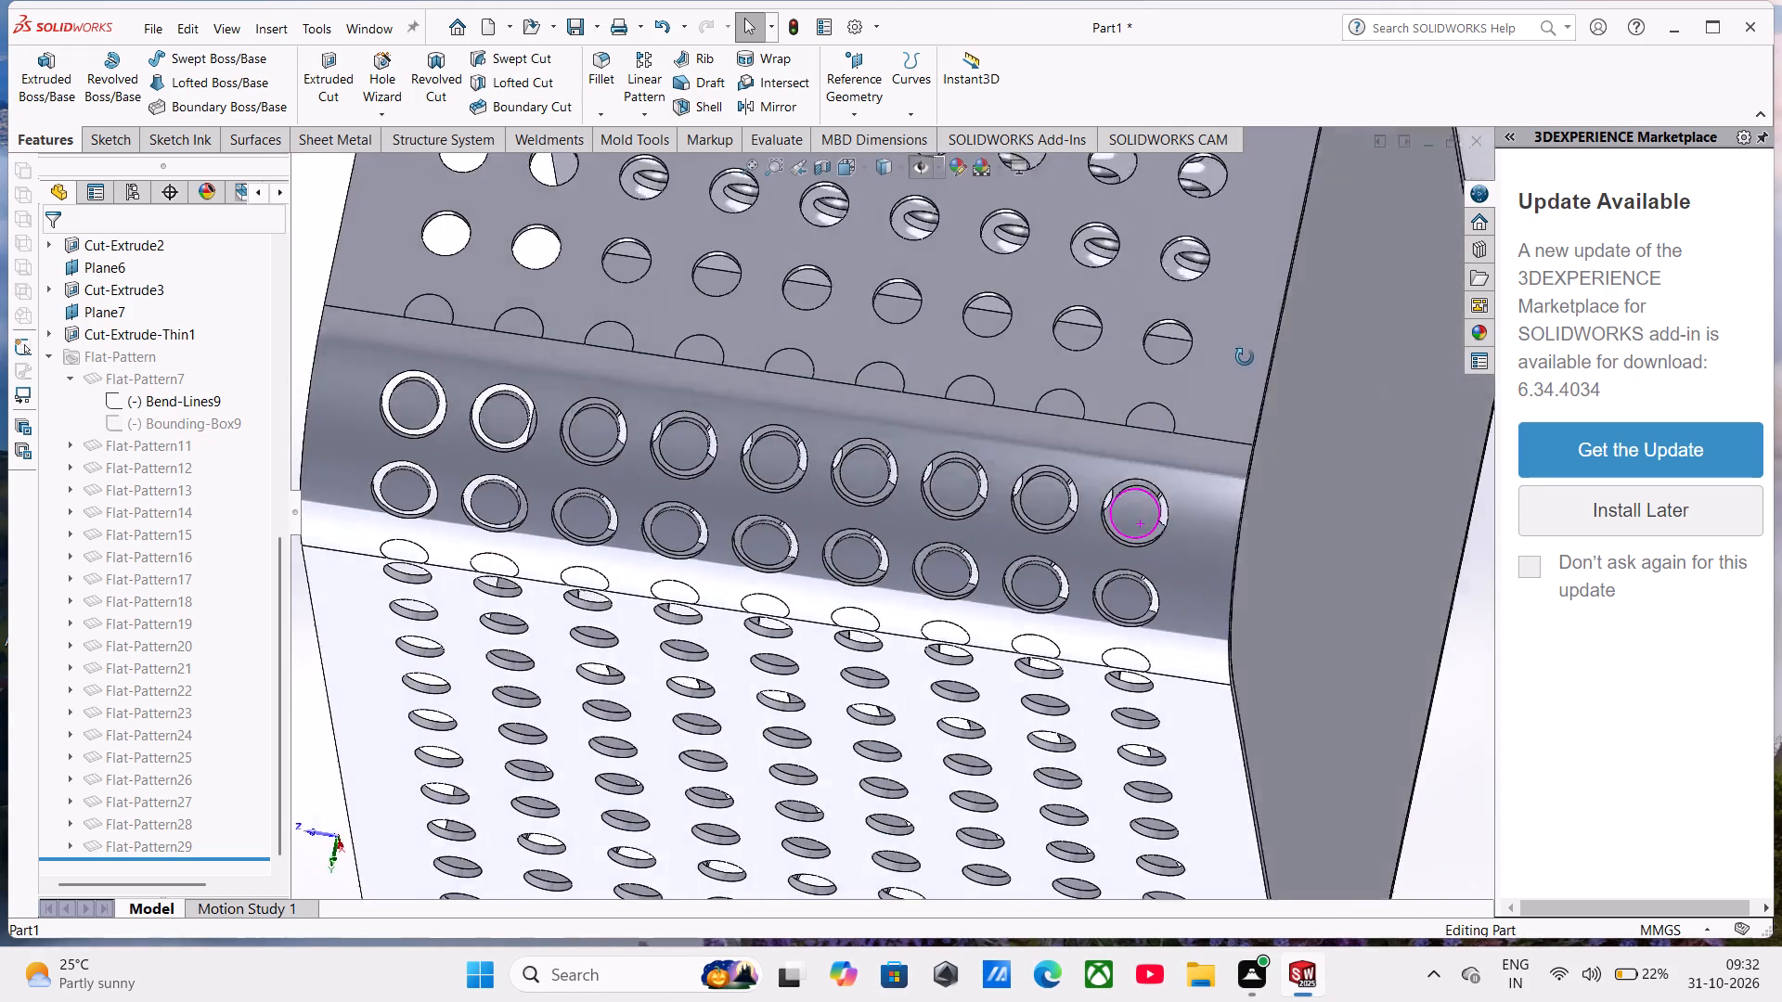
middle_drag(1245, 357, 1248, 357)
scroll(1132, 531, down, 5)
middle_drag(1120, 517, 1104, 517)
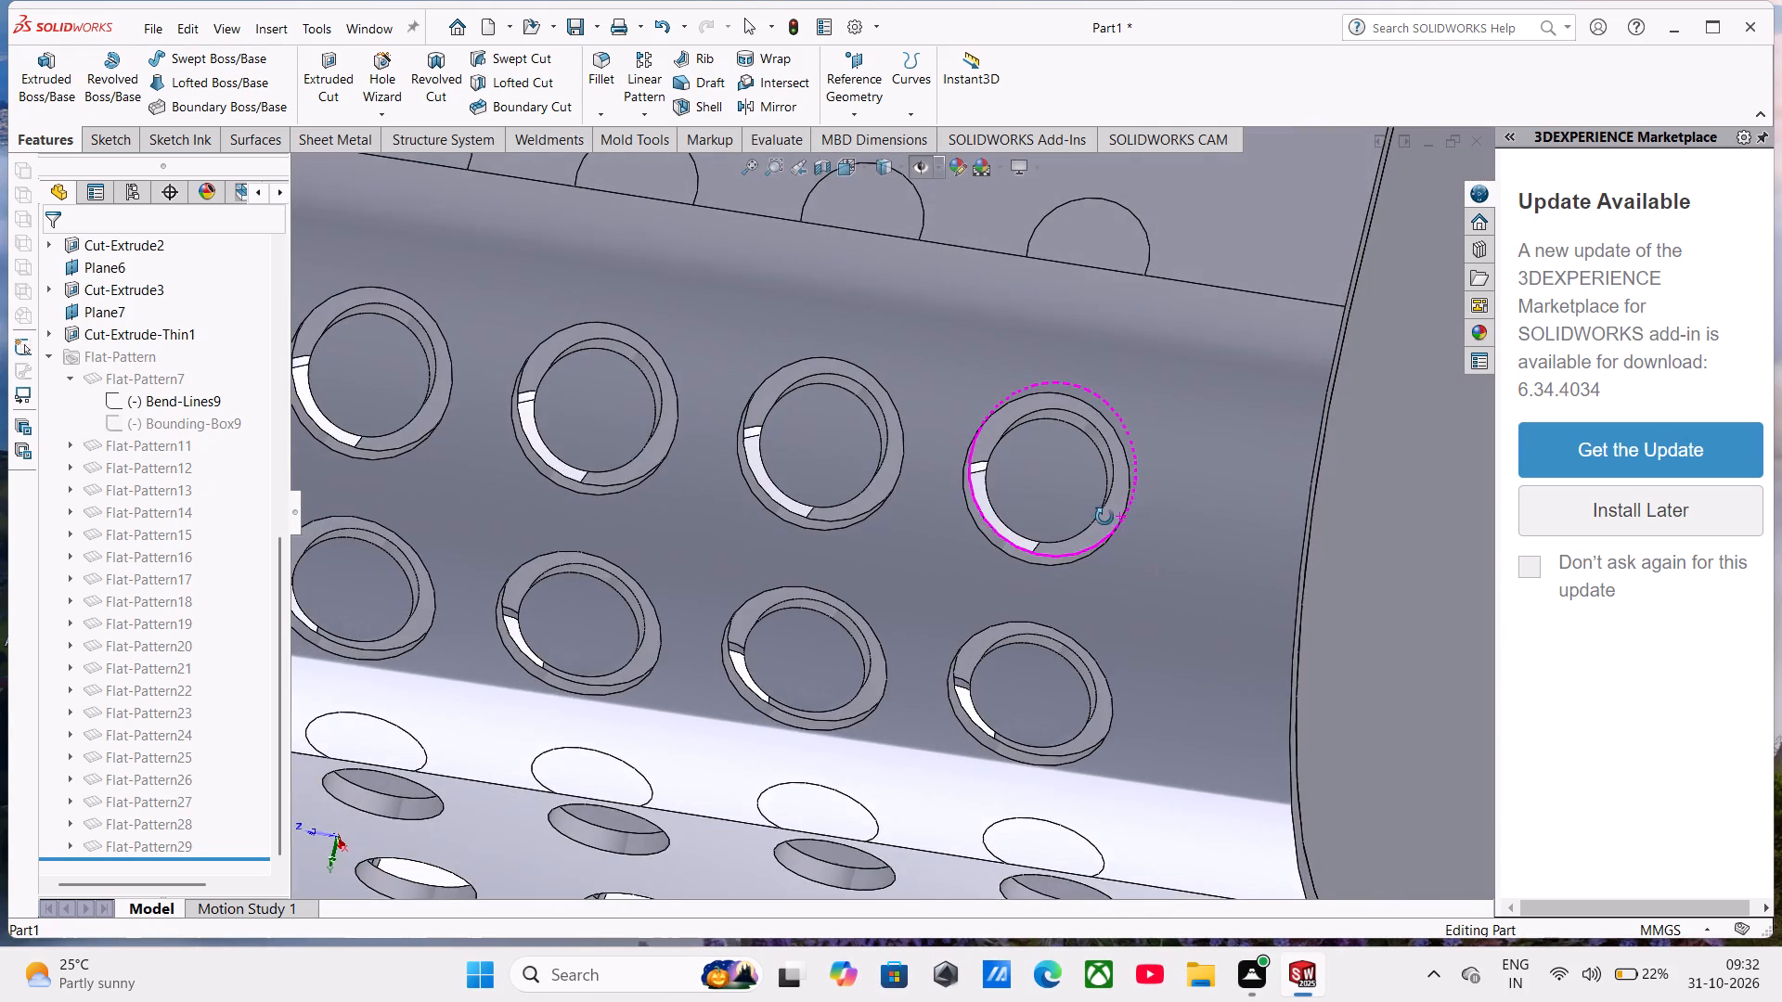
middle_drag(1104, 517, 1111, 500)
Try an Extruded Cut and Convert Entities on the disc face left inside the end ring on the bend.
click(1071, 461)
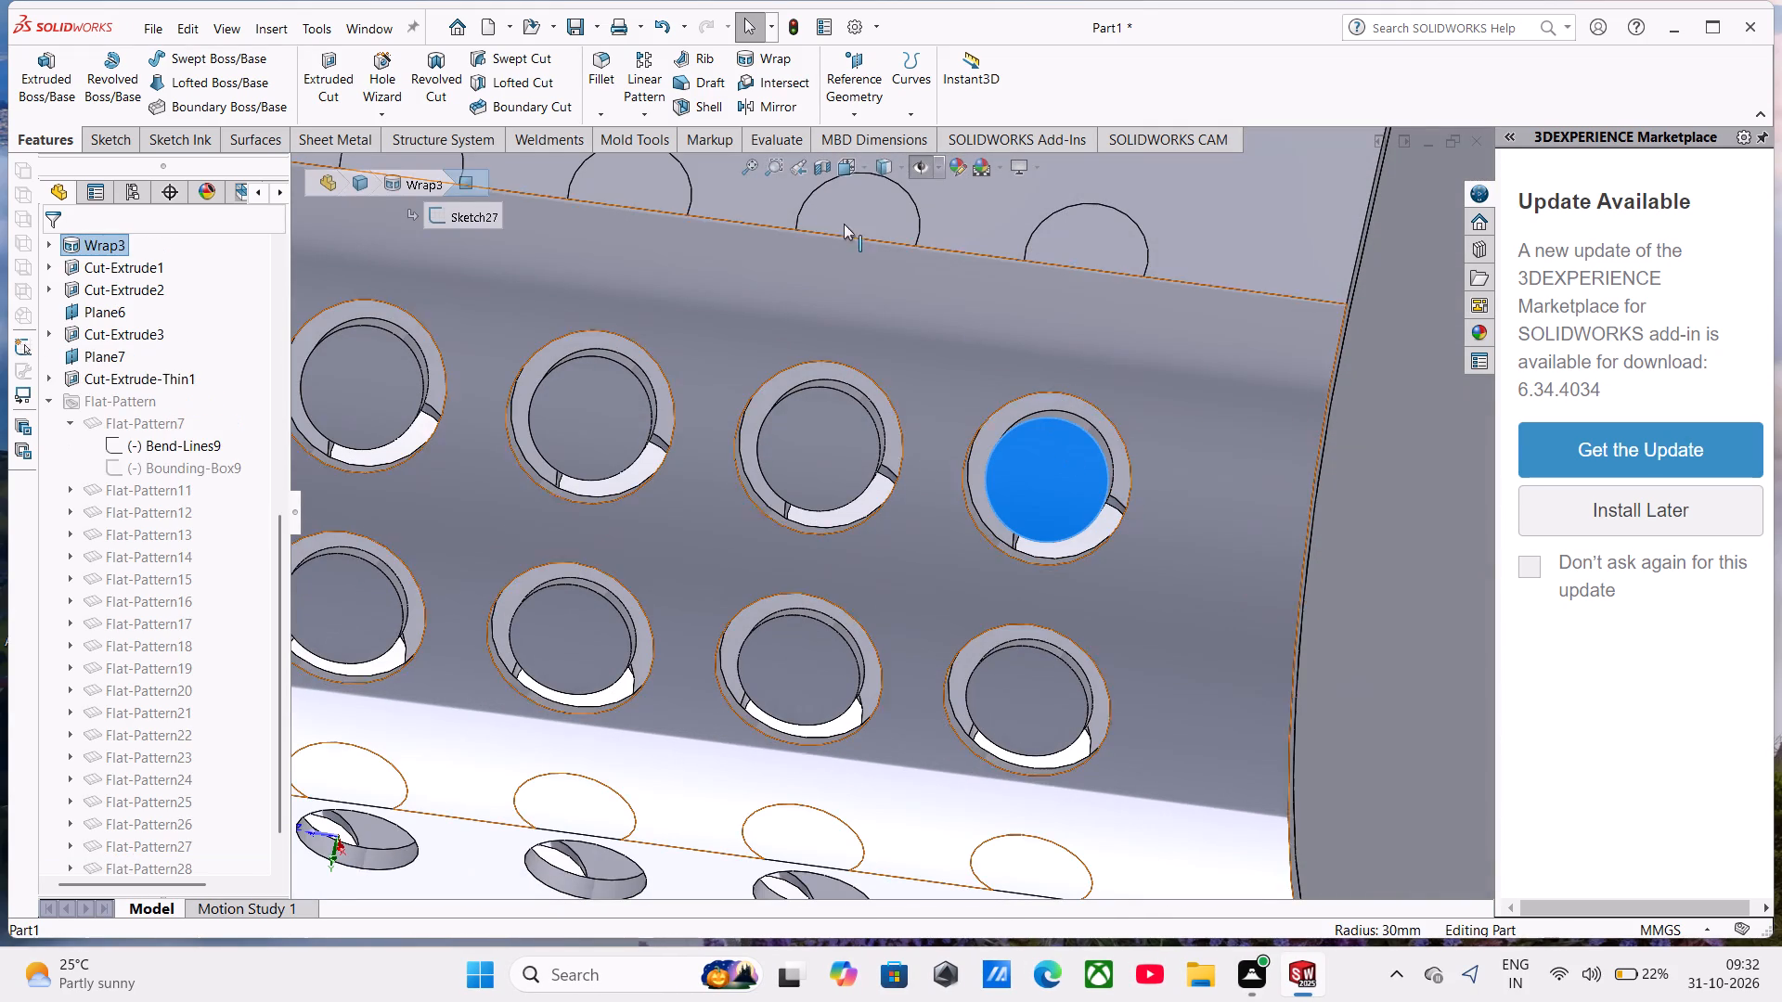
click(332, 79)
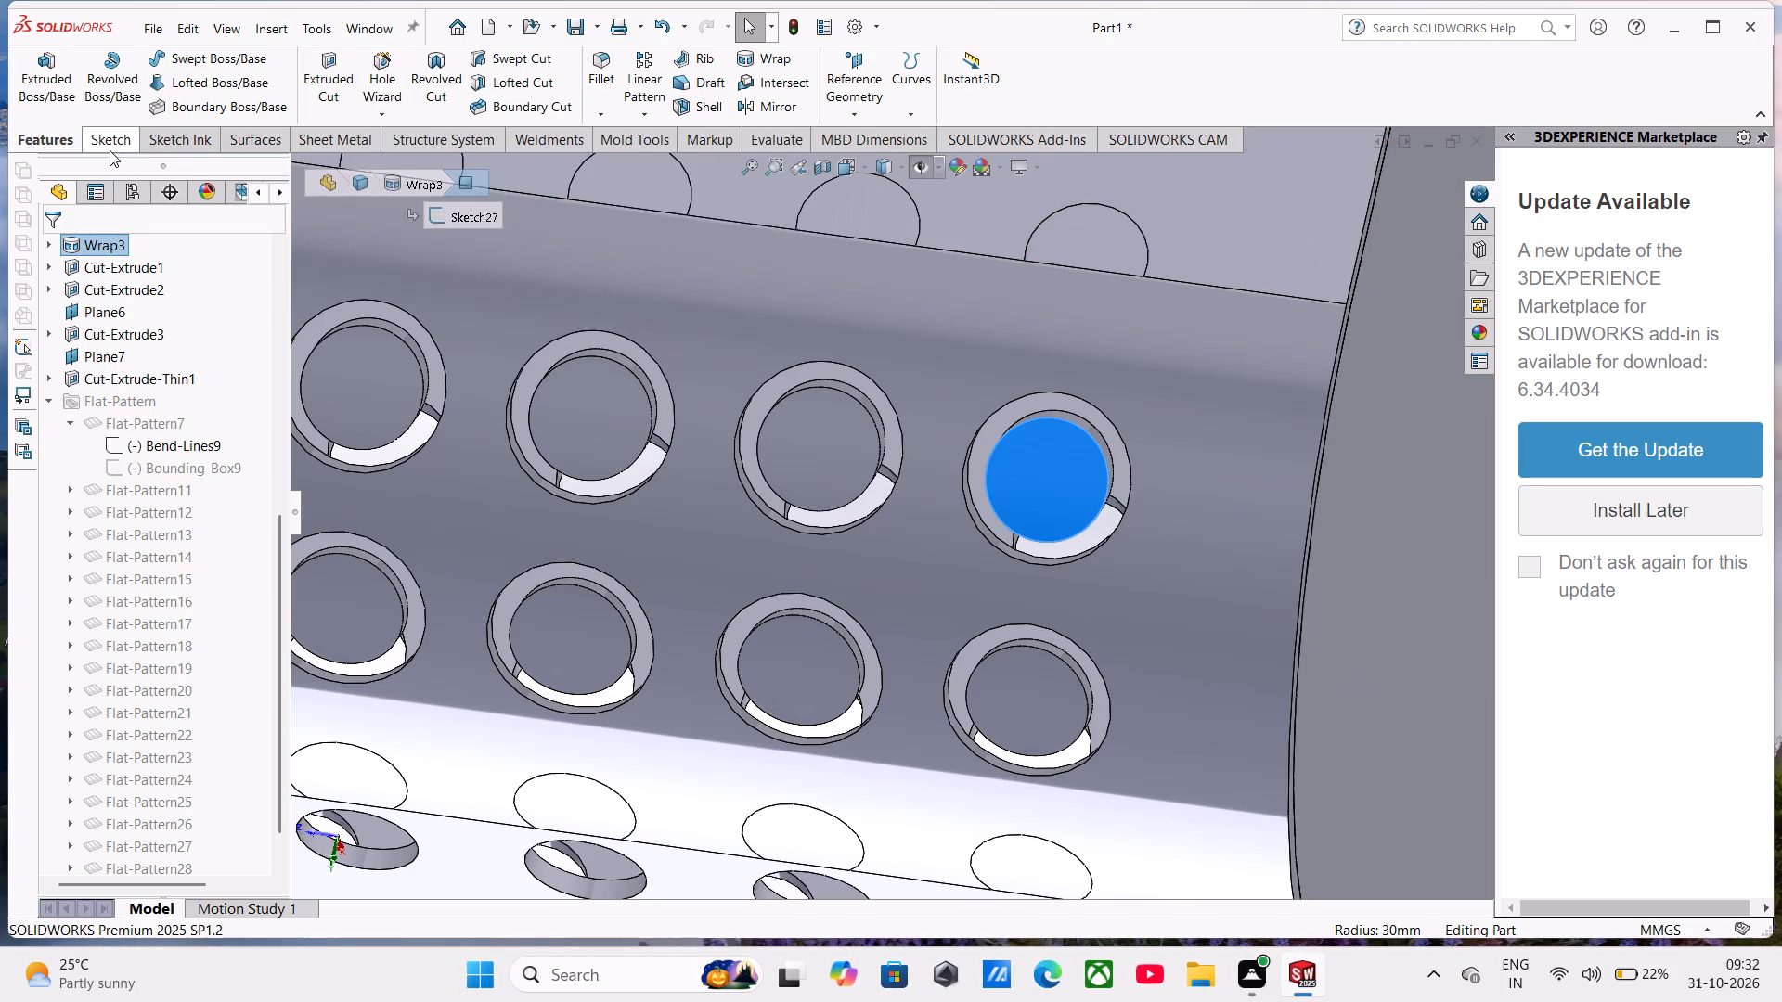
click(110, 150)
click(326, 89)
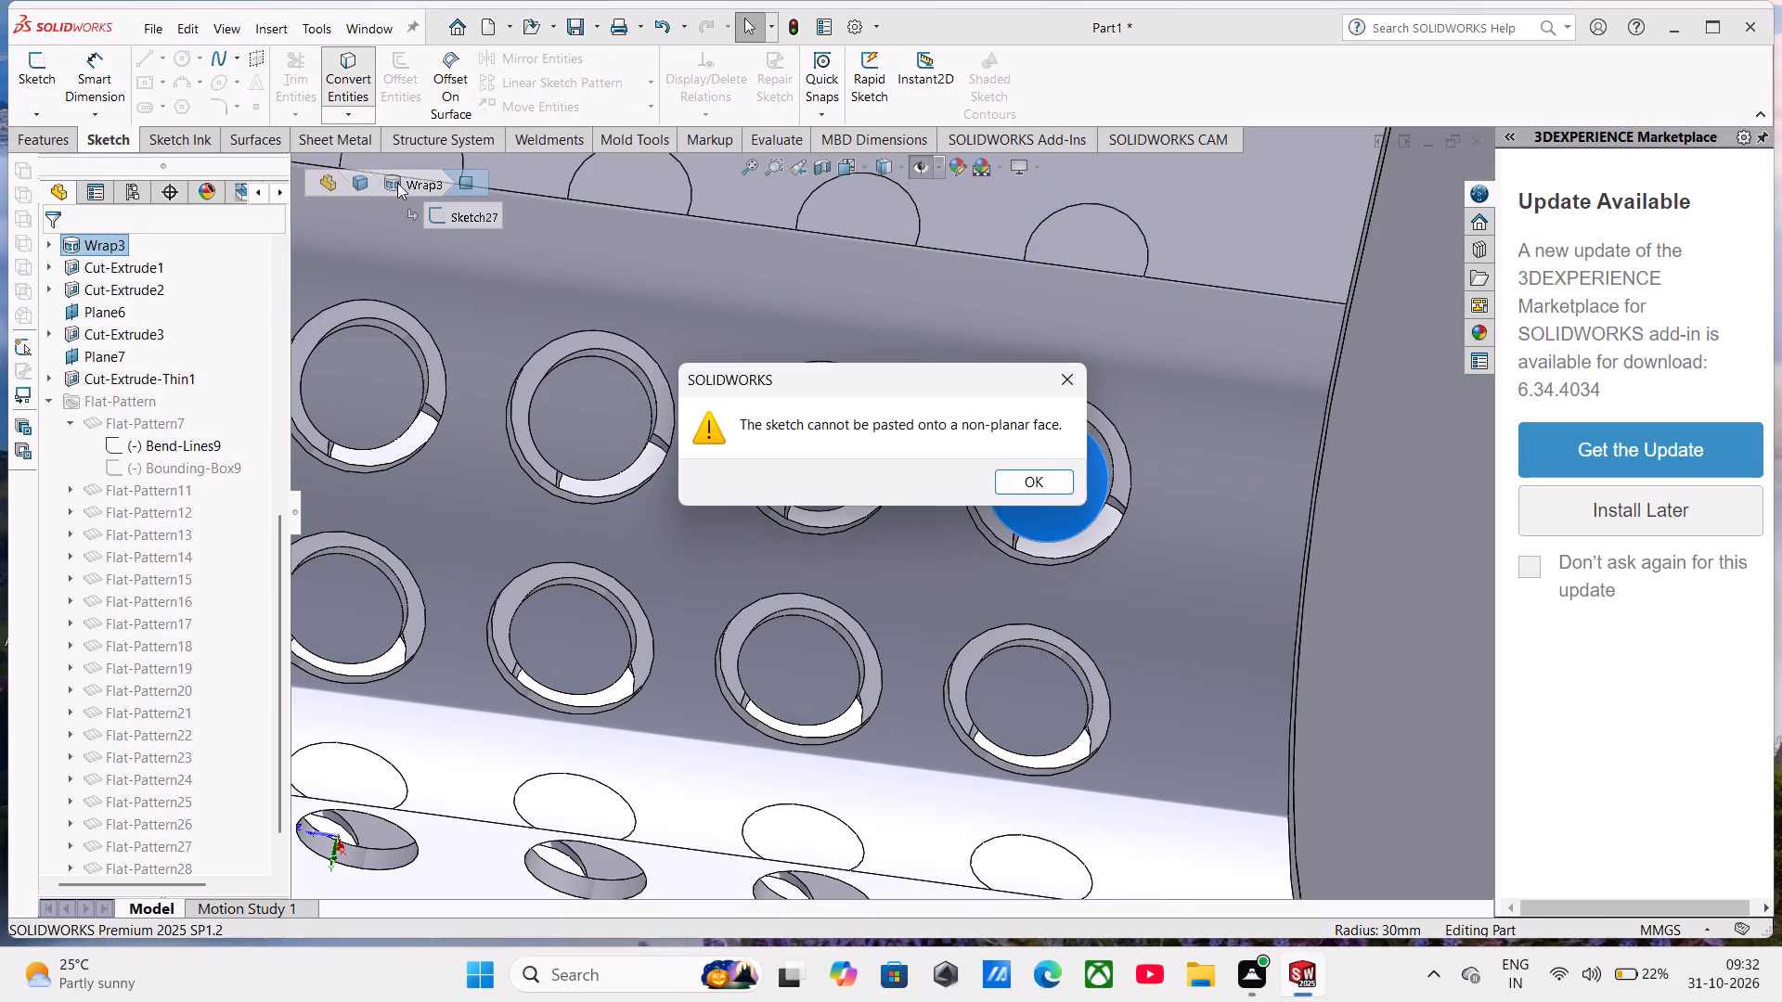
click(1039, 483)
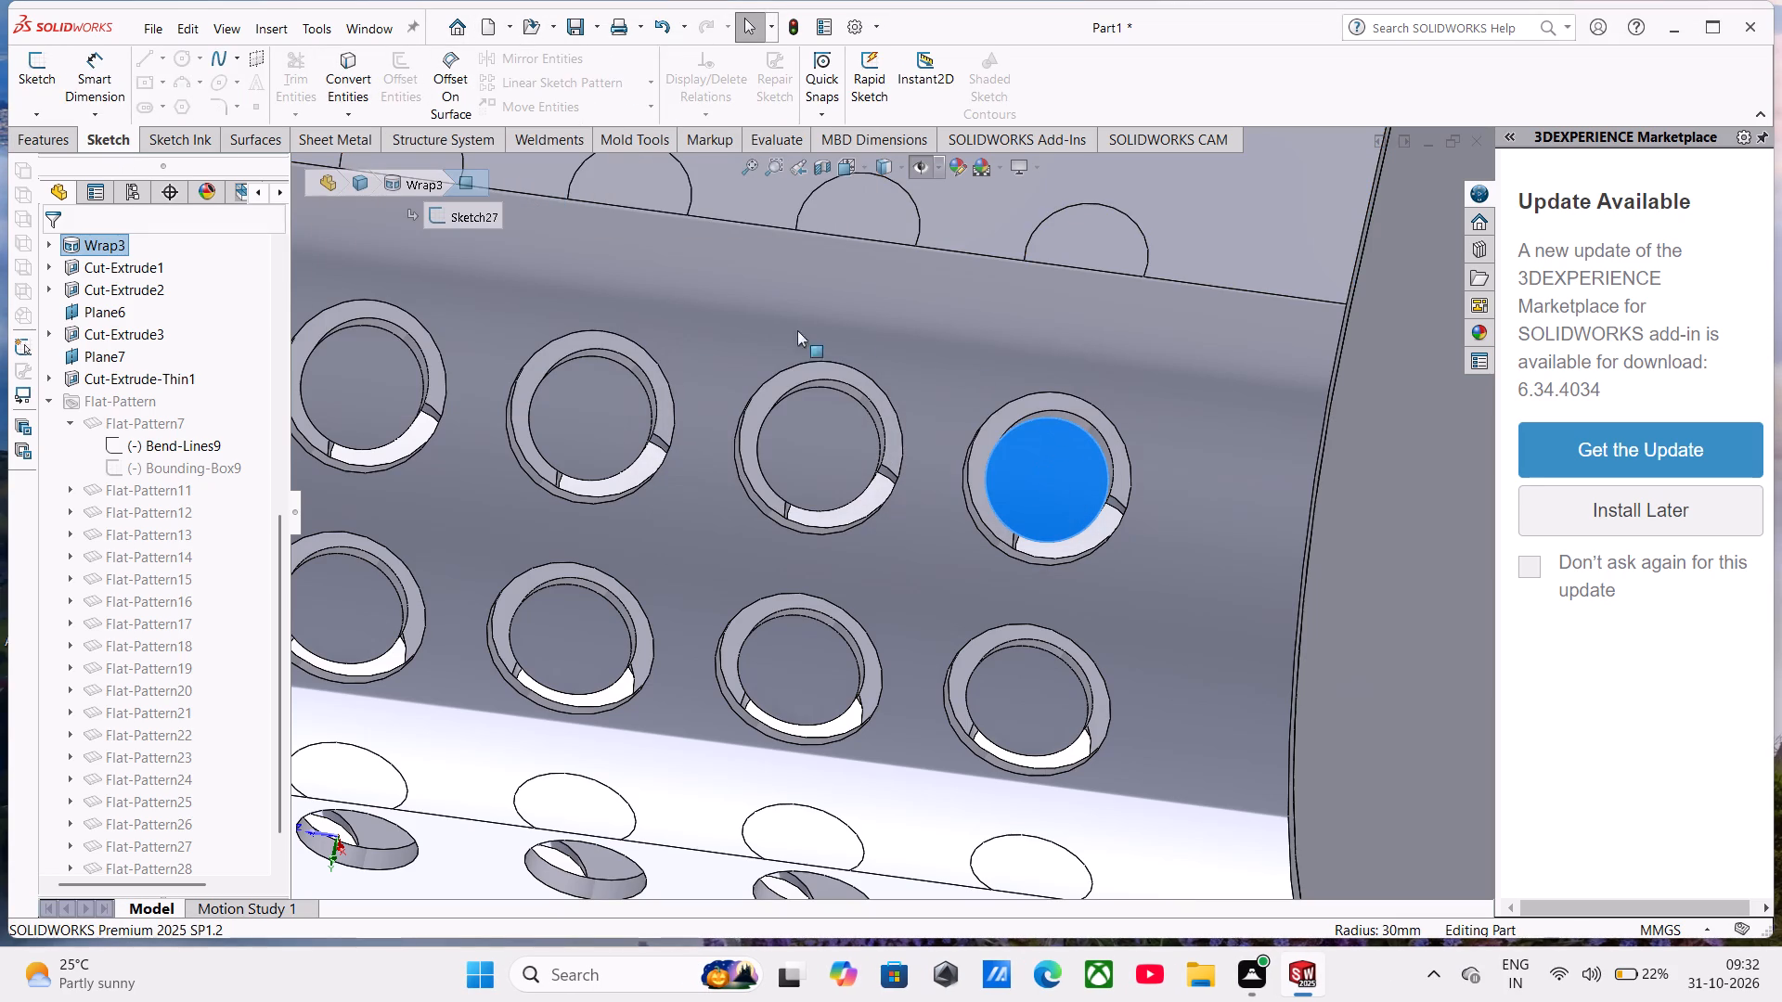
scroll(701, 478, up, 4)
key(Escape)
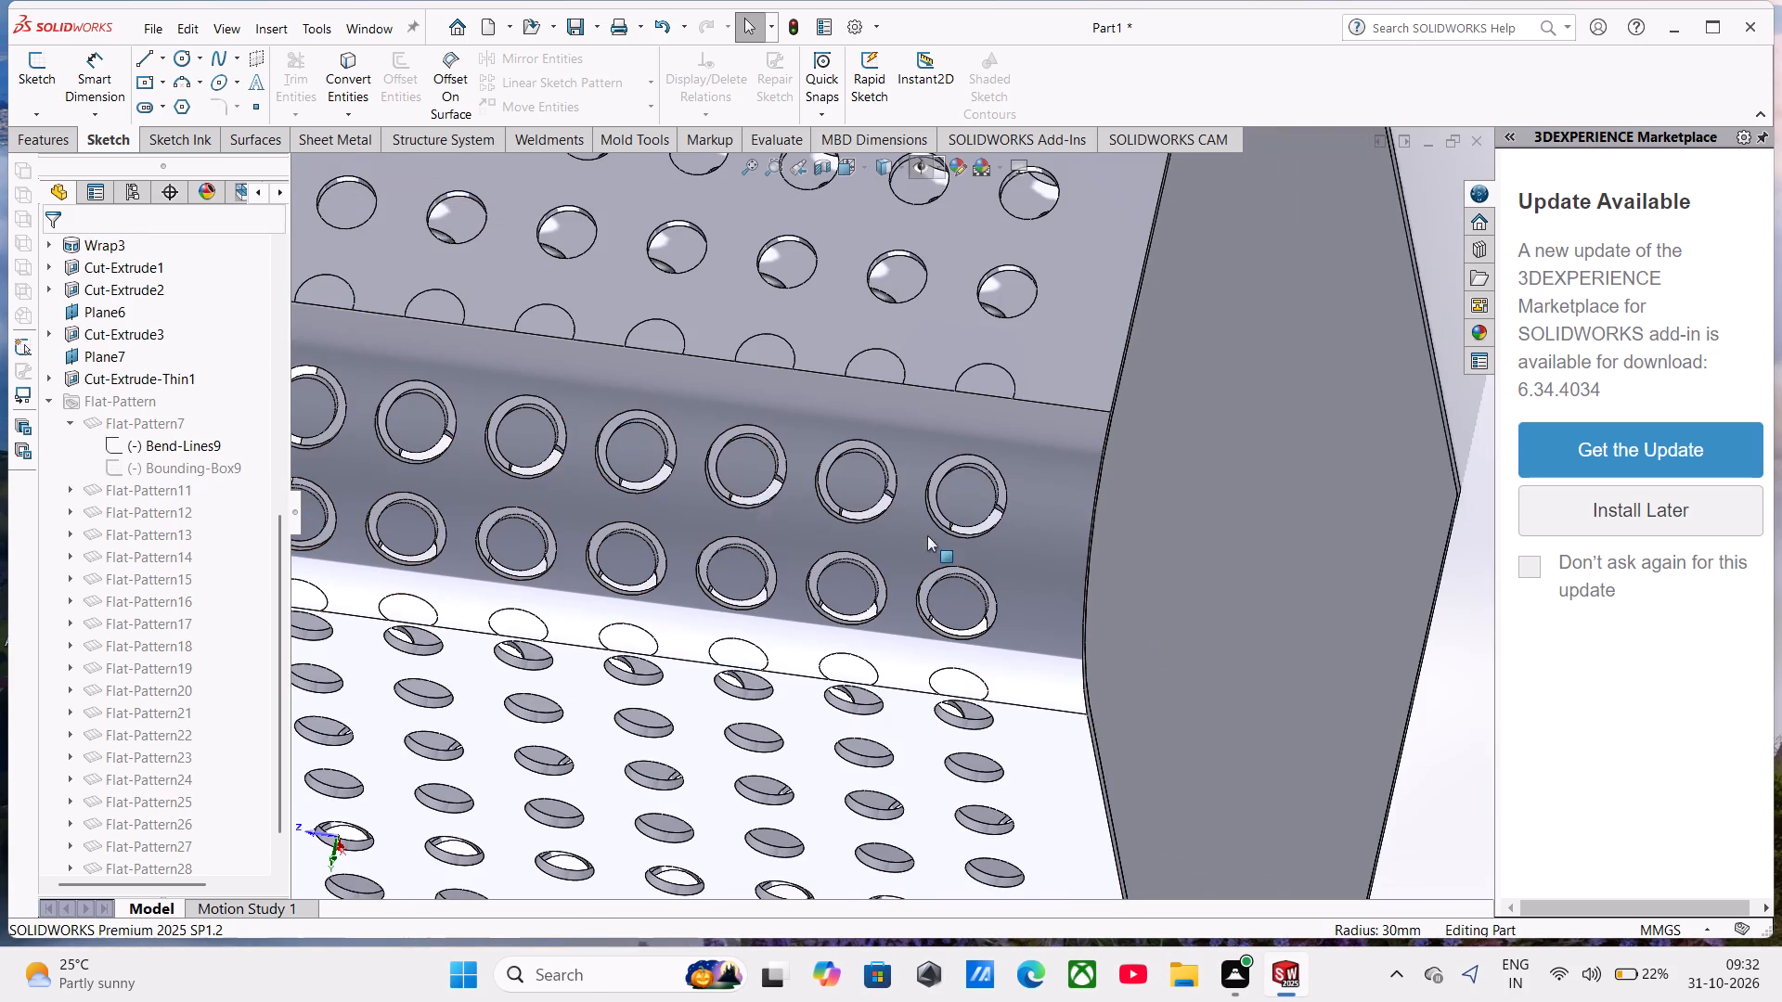
Open the sketch of the bend's thin cut, inspect its circles against the model, and exit the sketch.
middle_drag(1138, 583, 1133, 495)
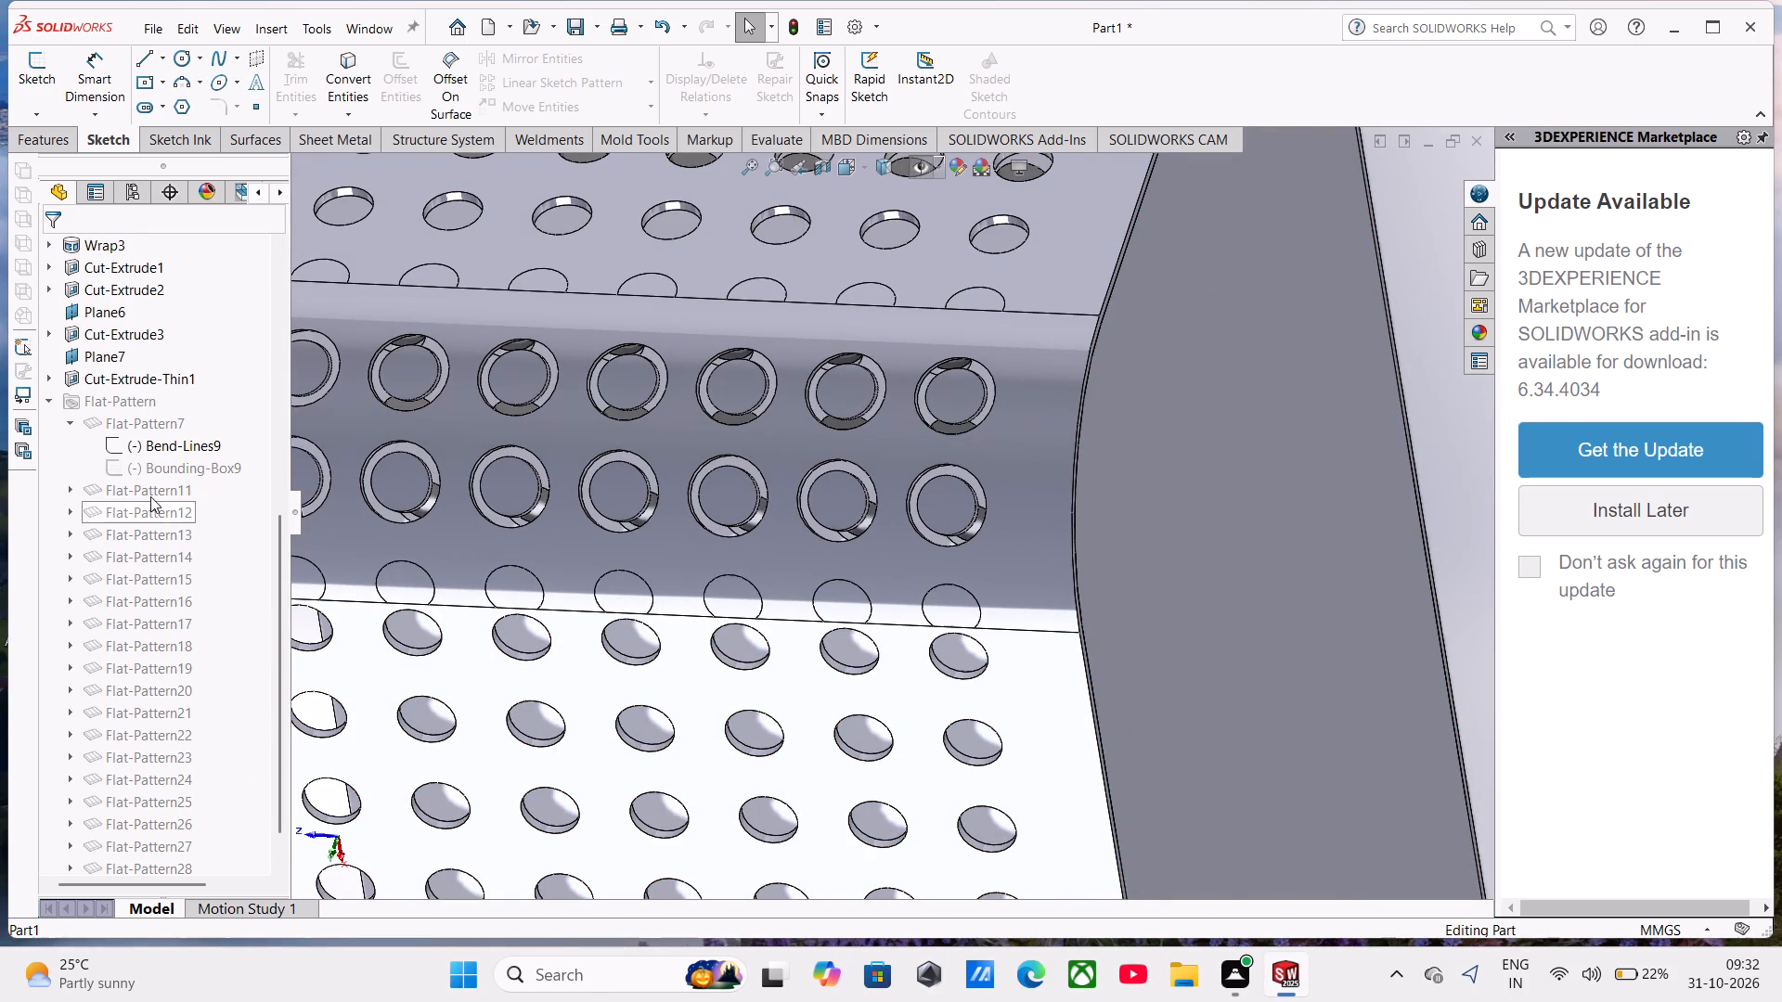
click(156, 383)
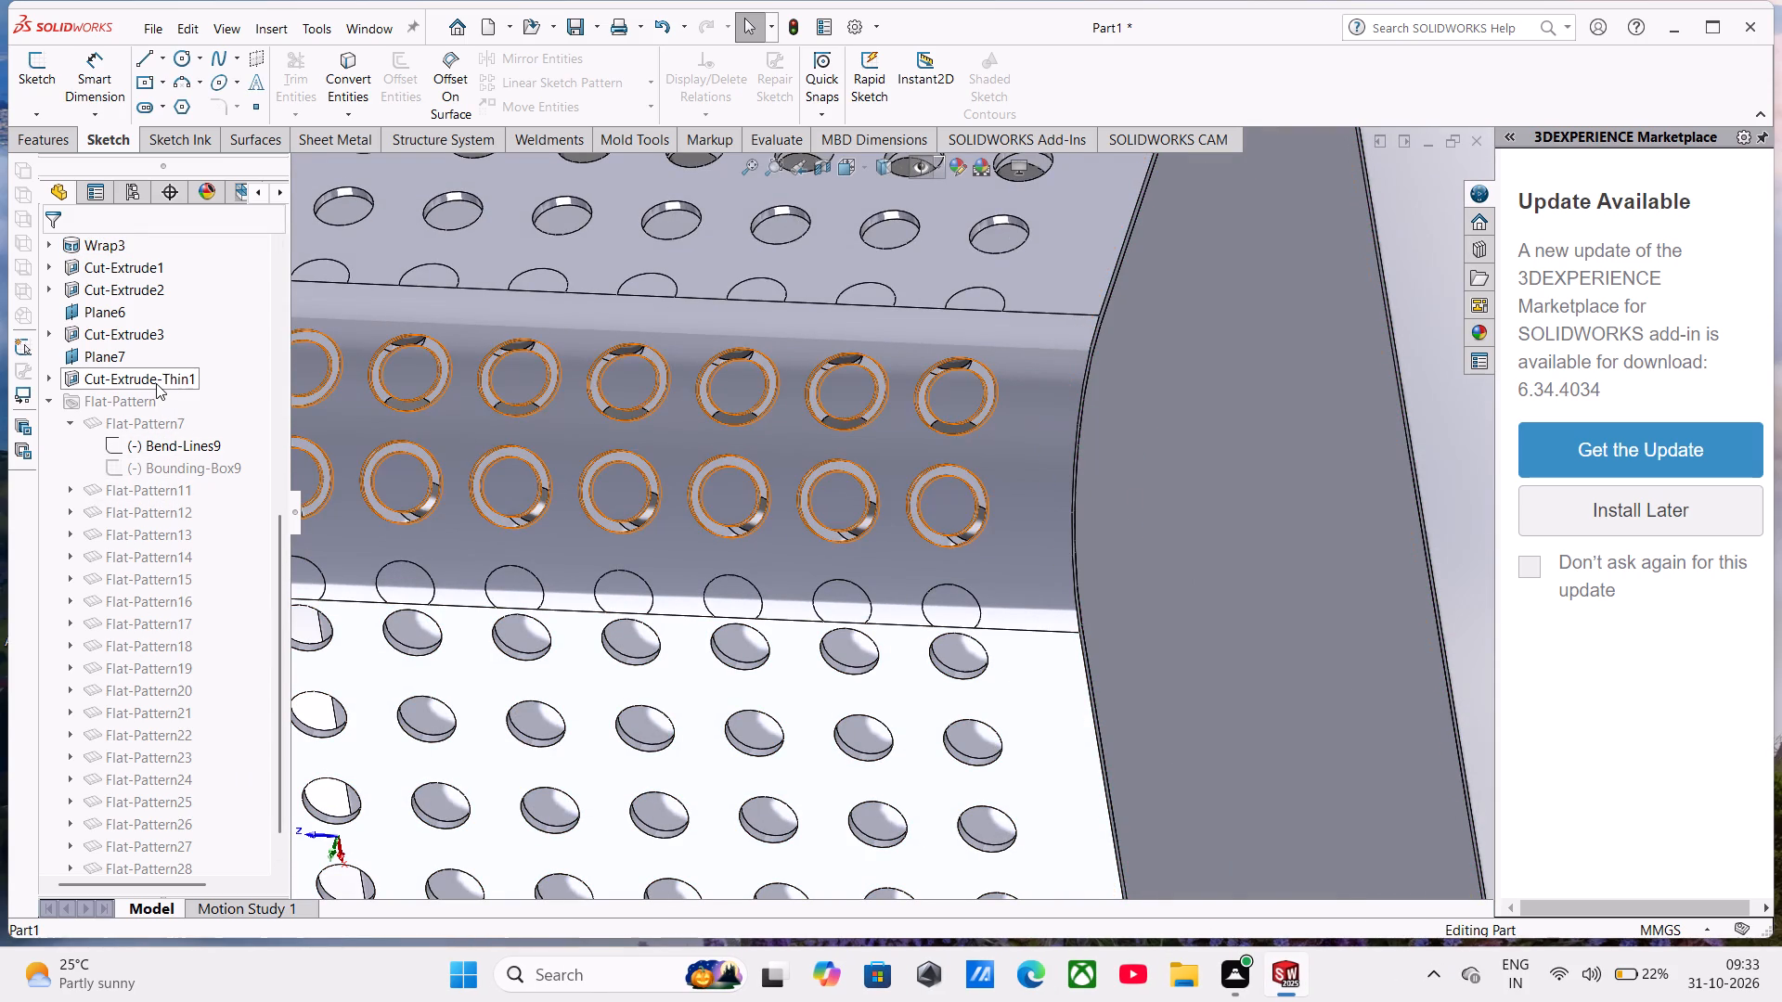
click(201, 328)
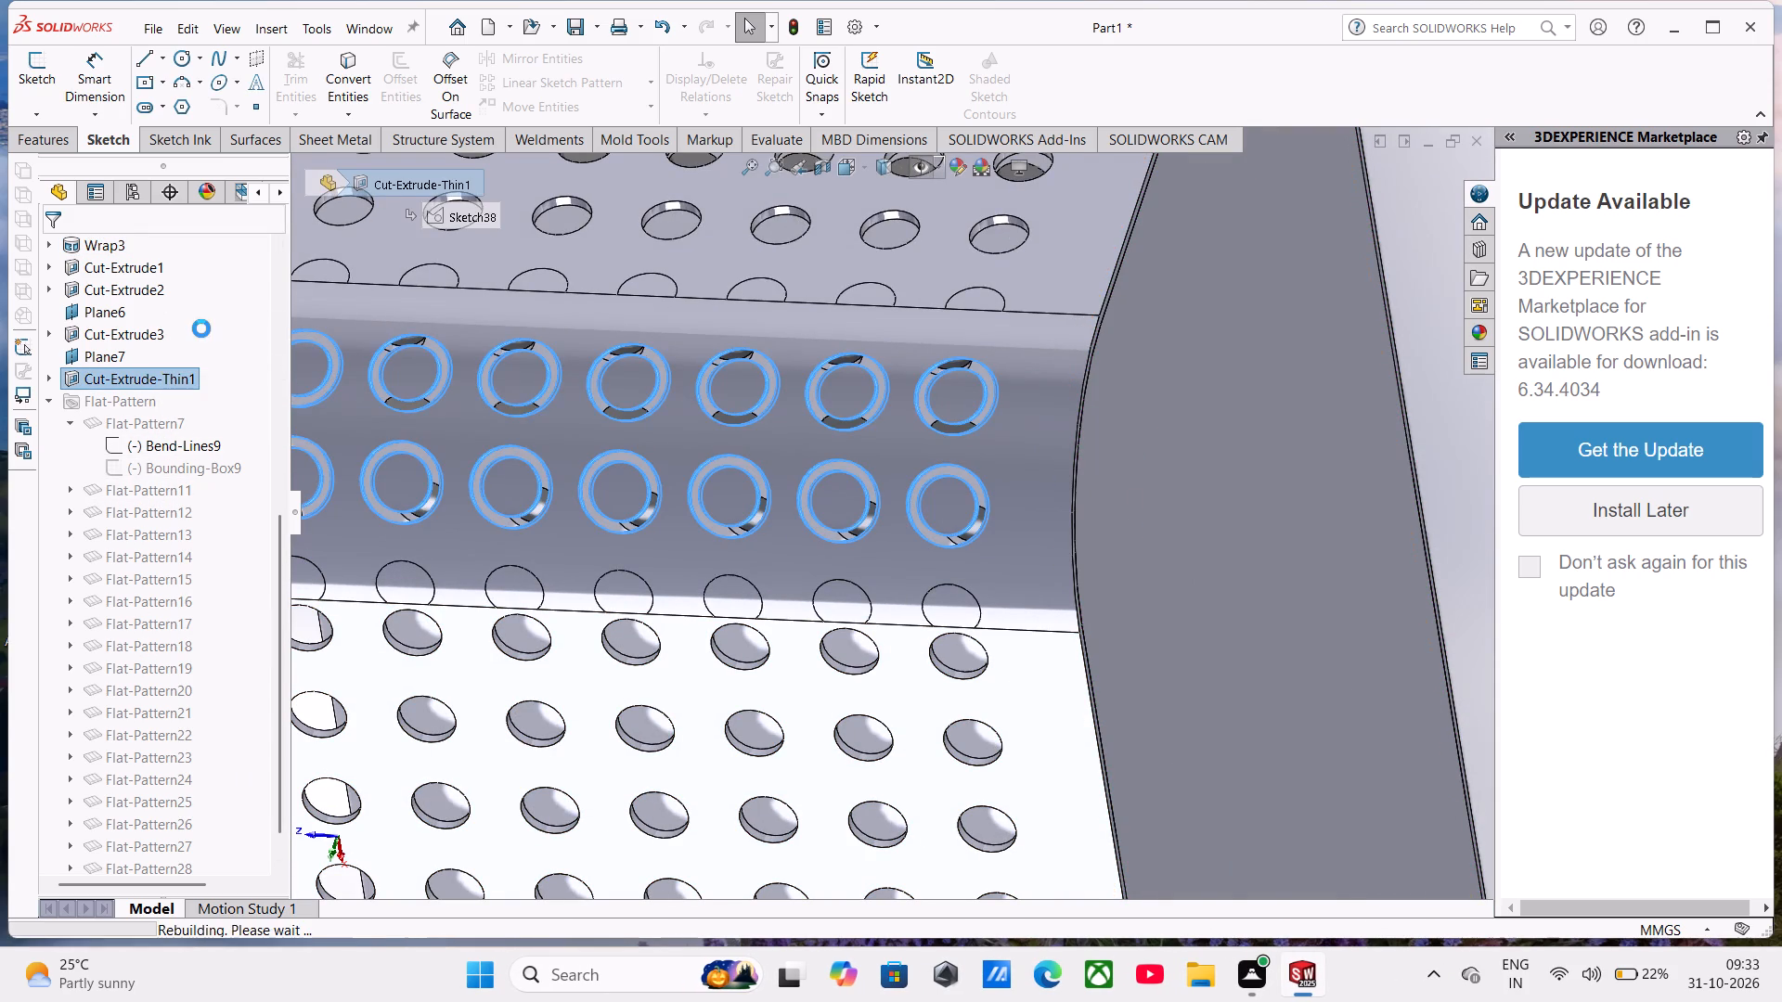
scroll(1024, 489, down, 2)
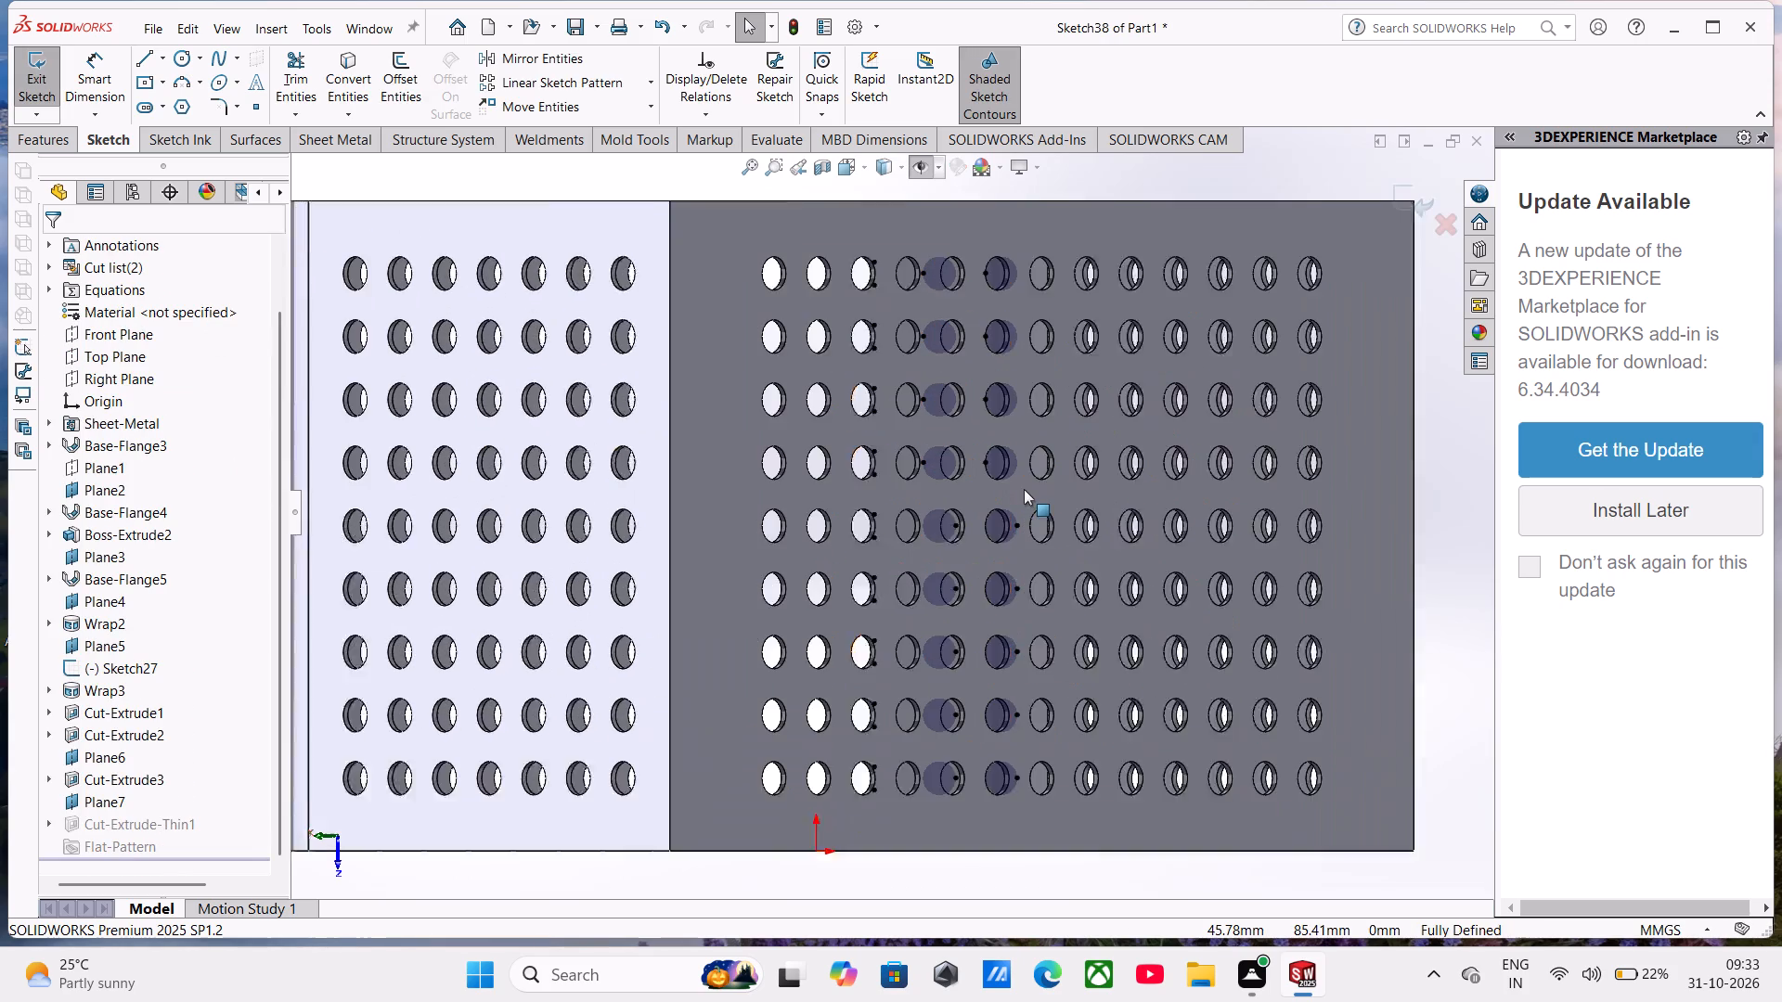
scroll(1024, 489, down, 1)
middle_drag(1024, 489, 986, 553)
scroll(987, 507, down, 1)
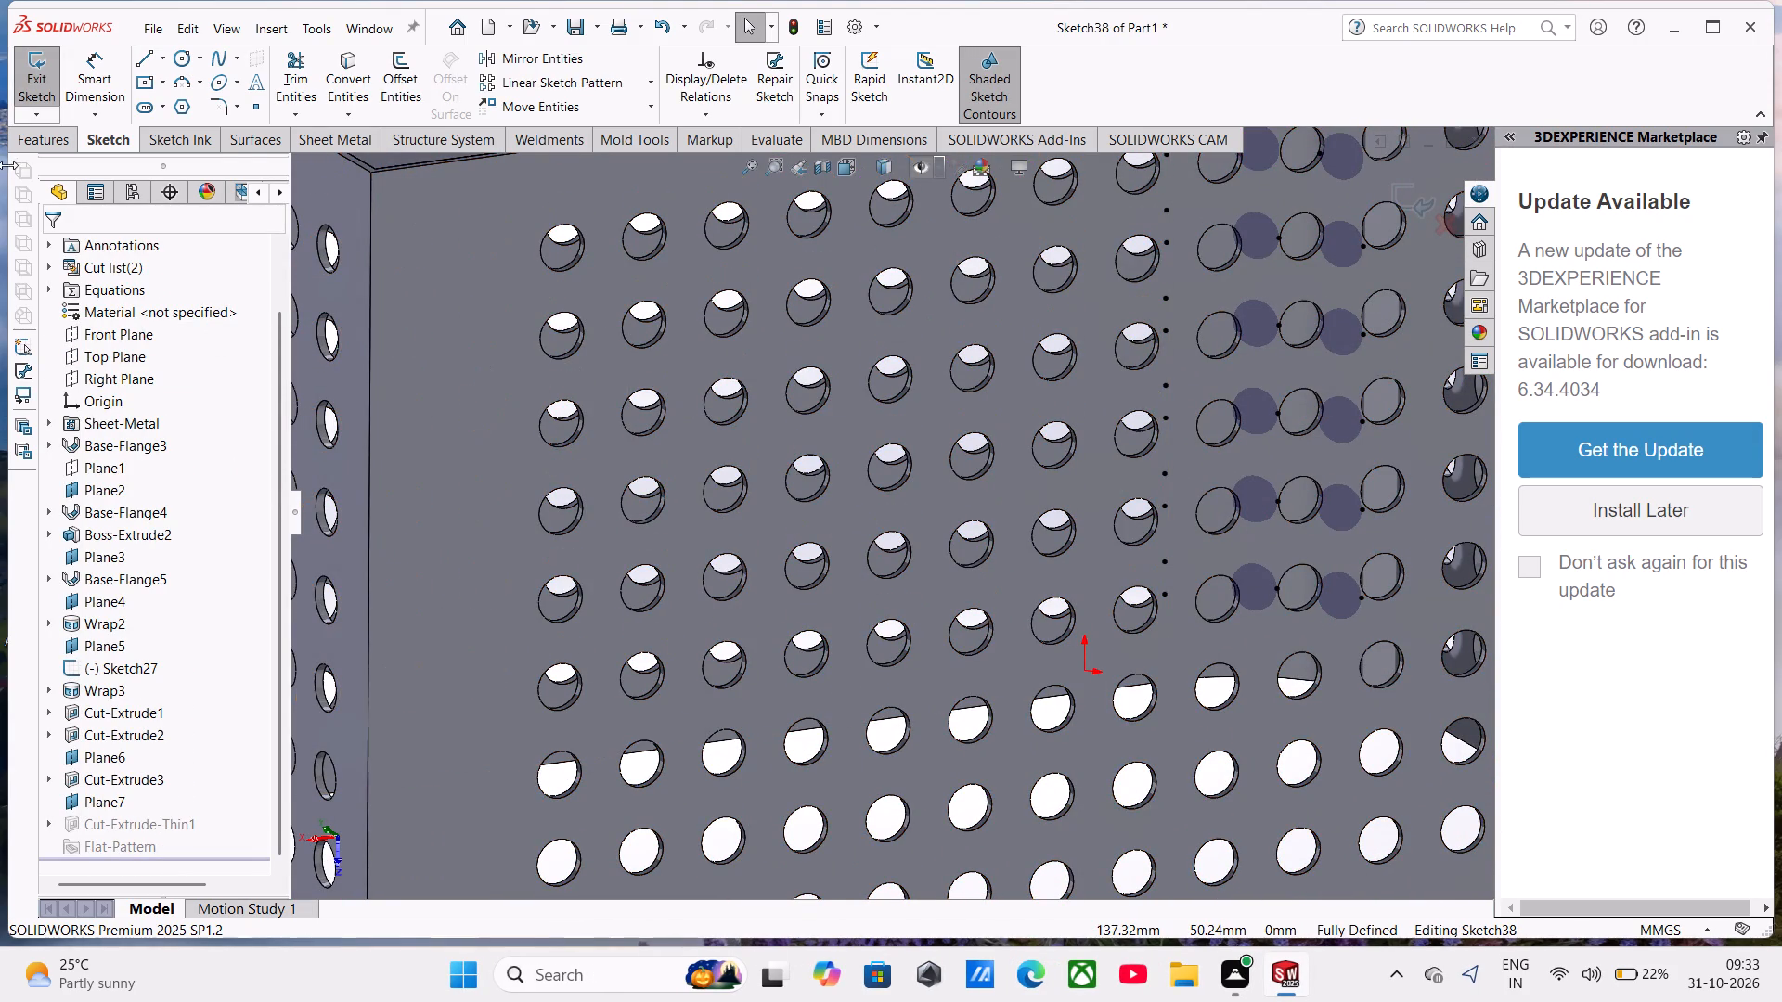
click(55, 142)
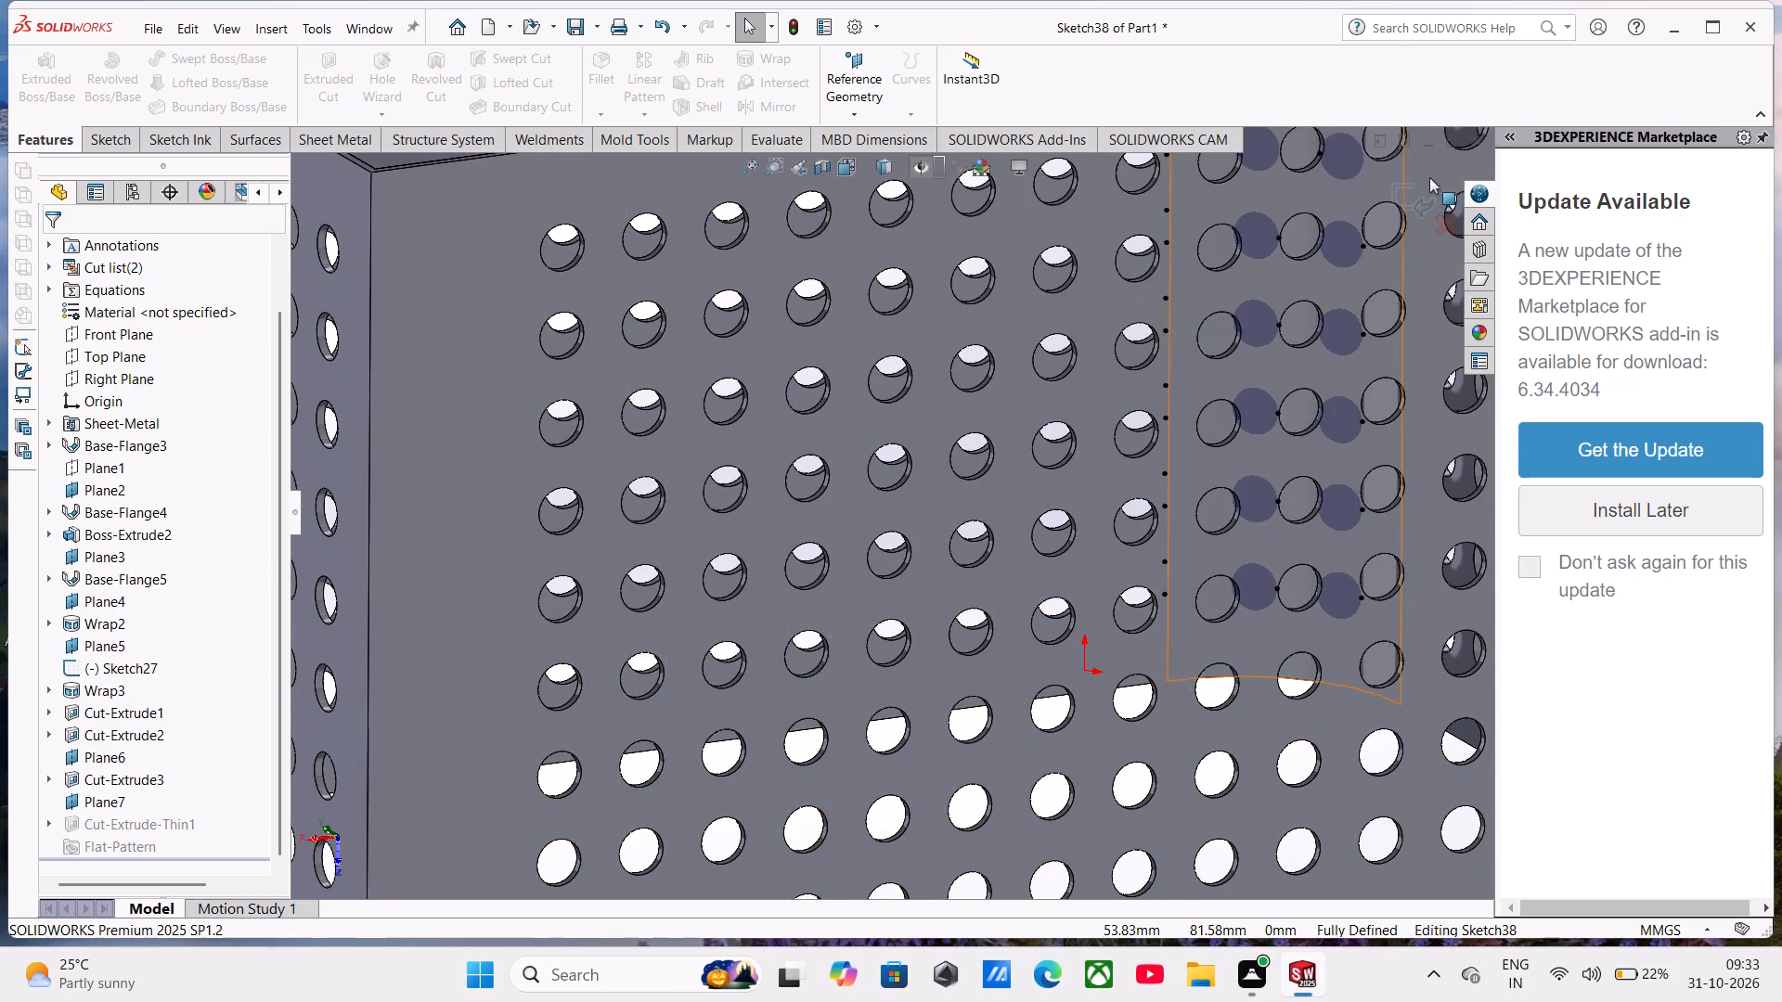
click(1425, 188)
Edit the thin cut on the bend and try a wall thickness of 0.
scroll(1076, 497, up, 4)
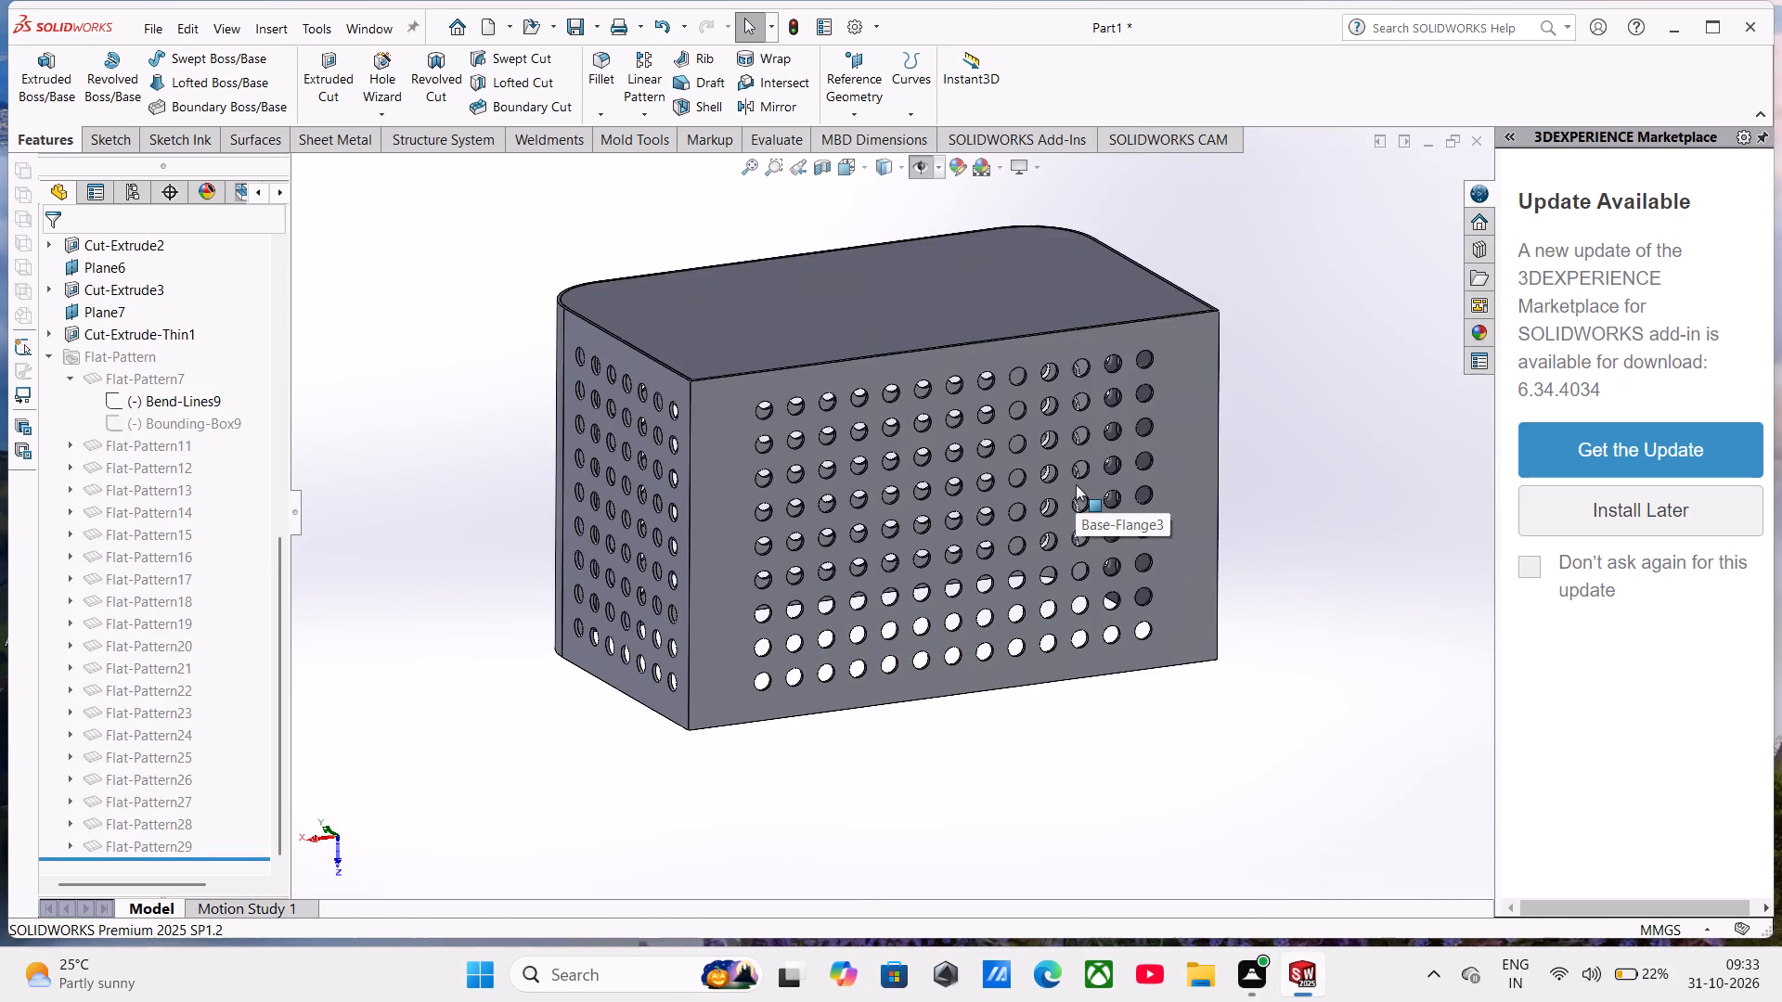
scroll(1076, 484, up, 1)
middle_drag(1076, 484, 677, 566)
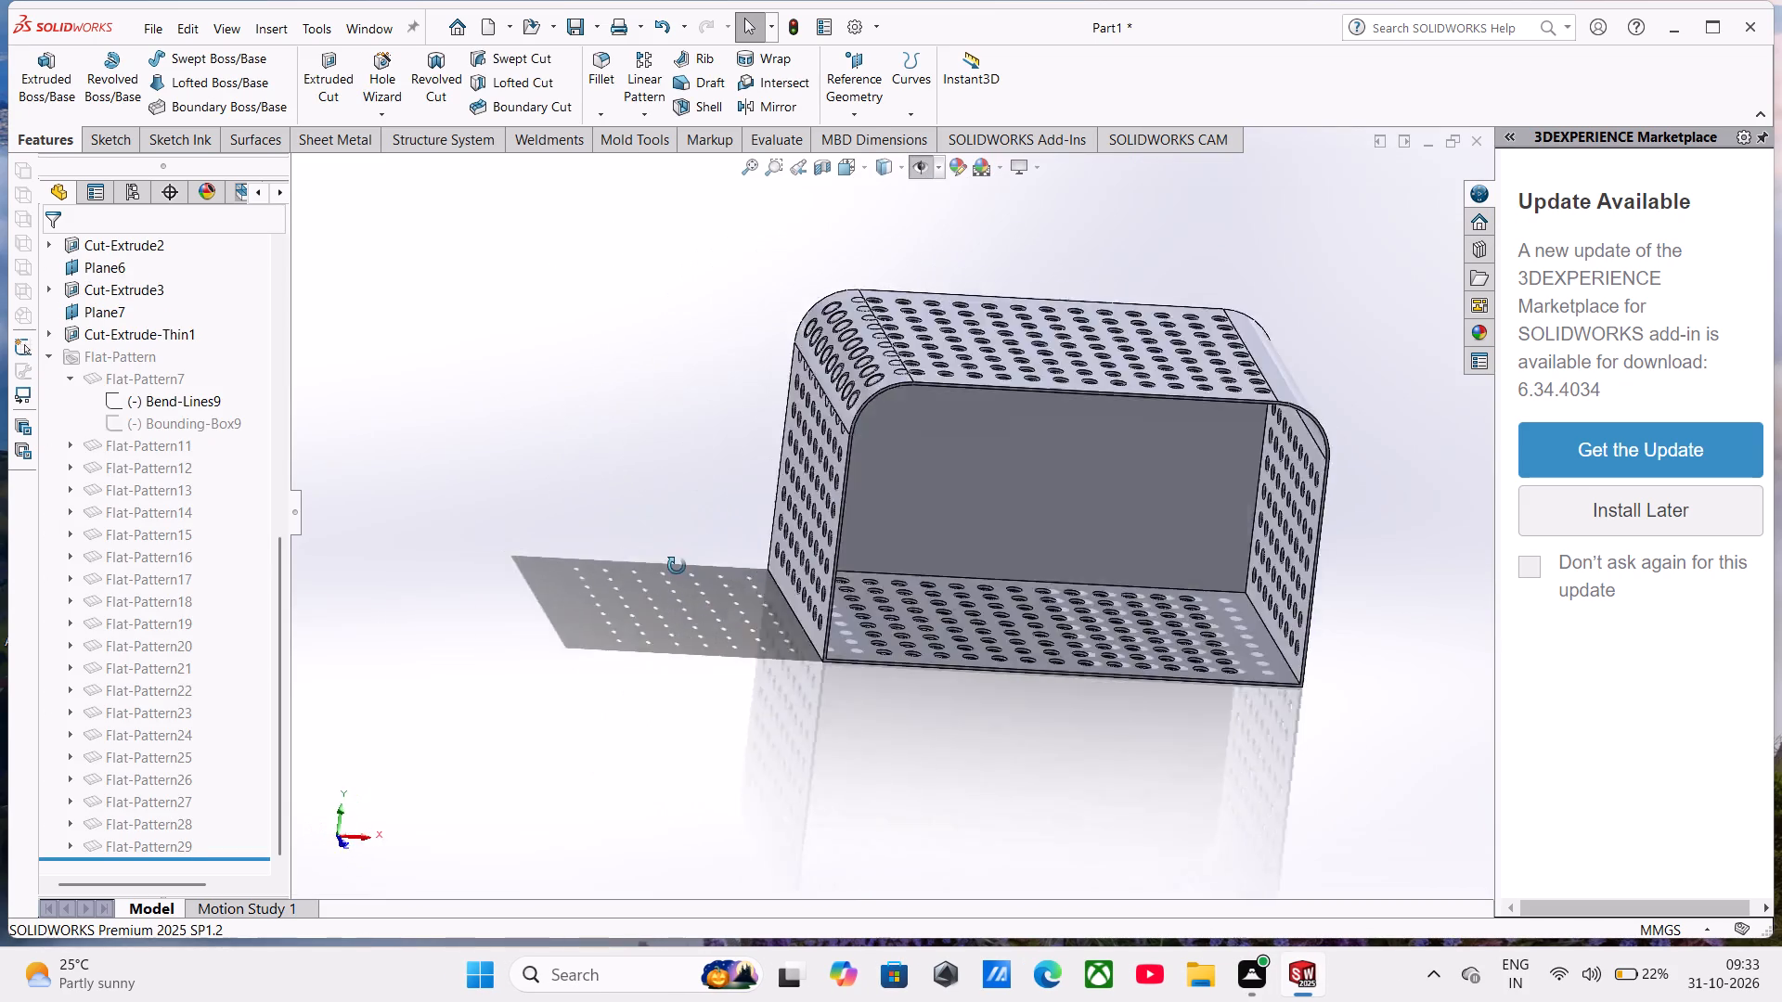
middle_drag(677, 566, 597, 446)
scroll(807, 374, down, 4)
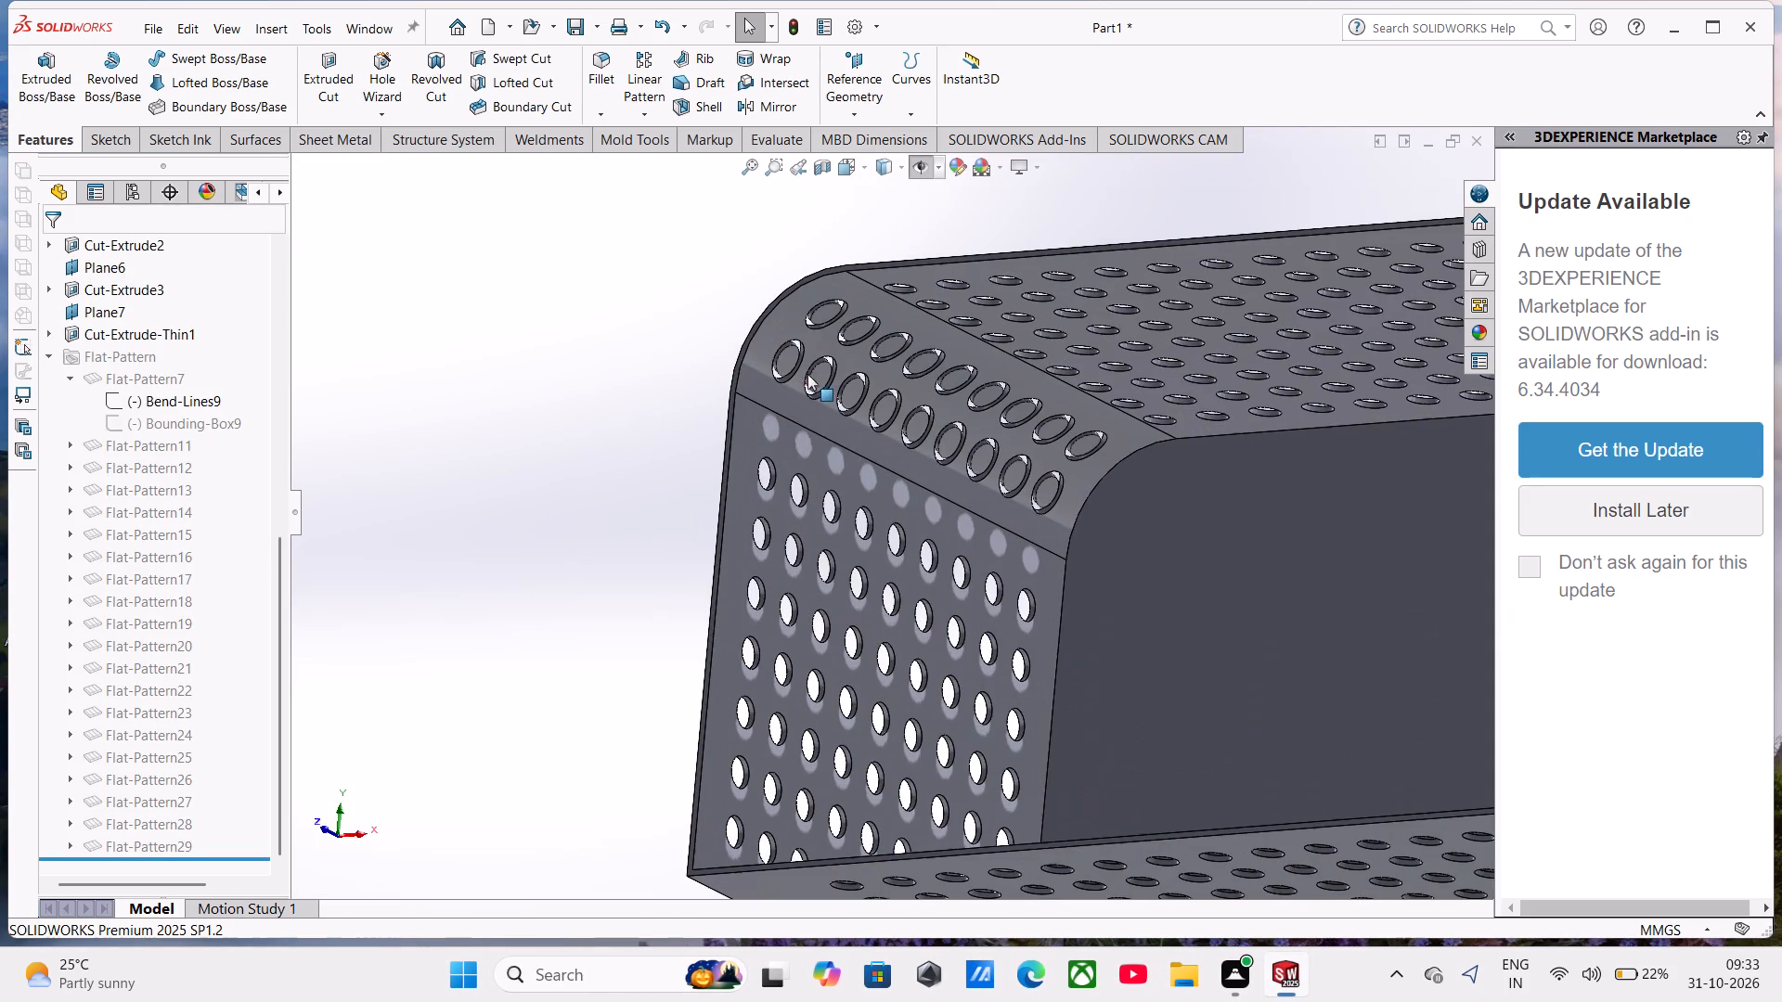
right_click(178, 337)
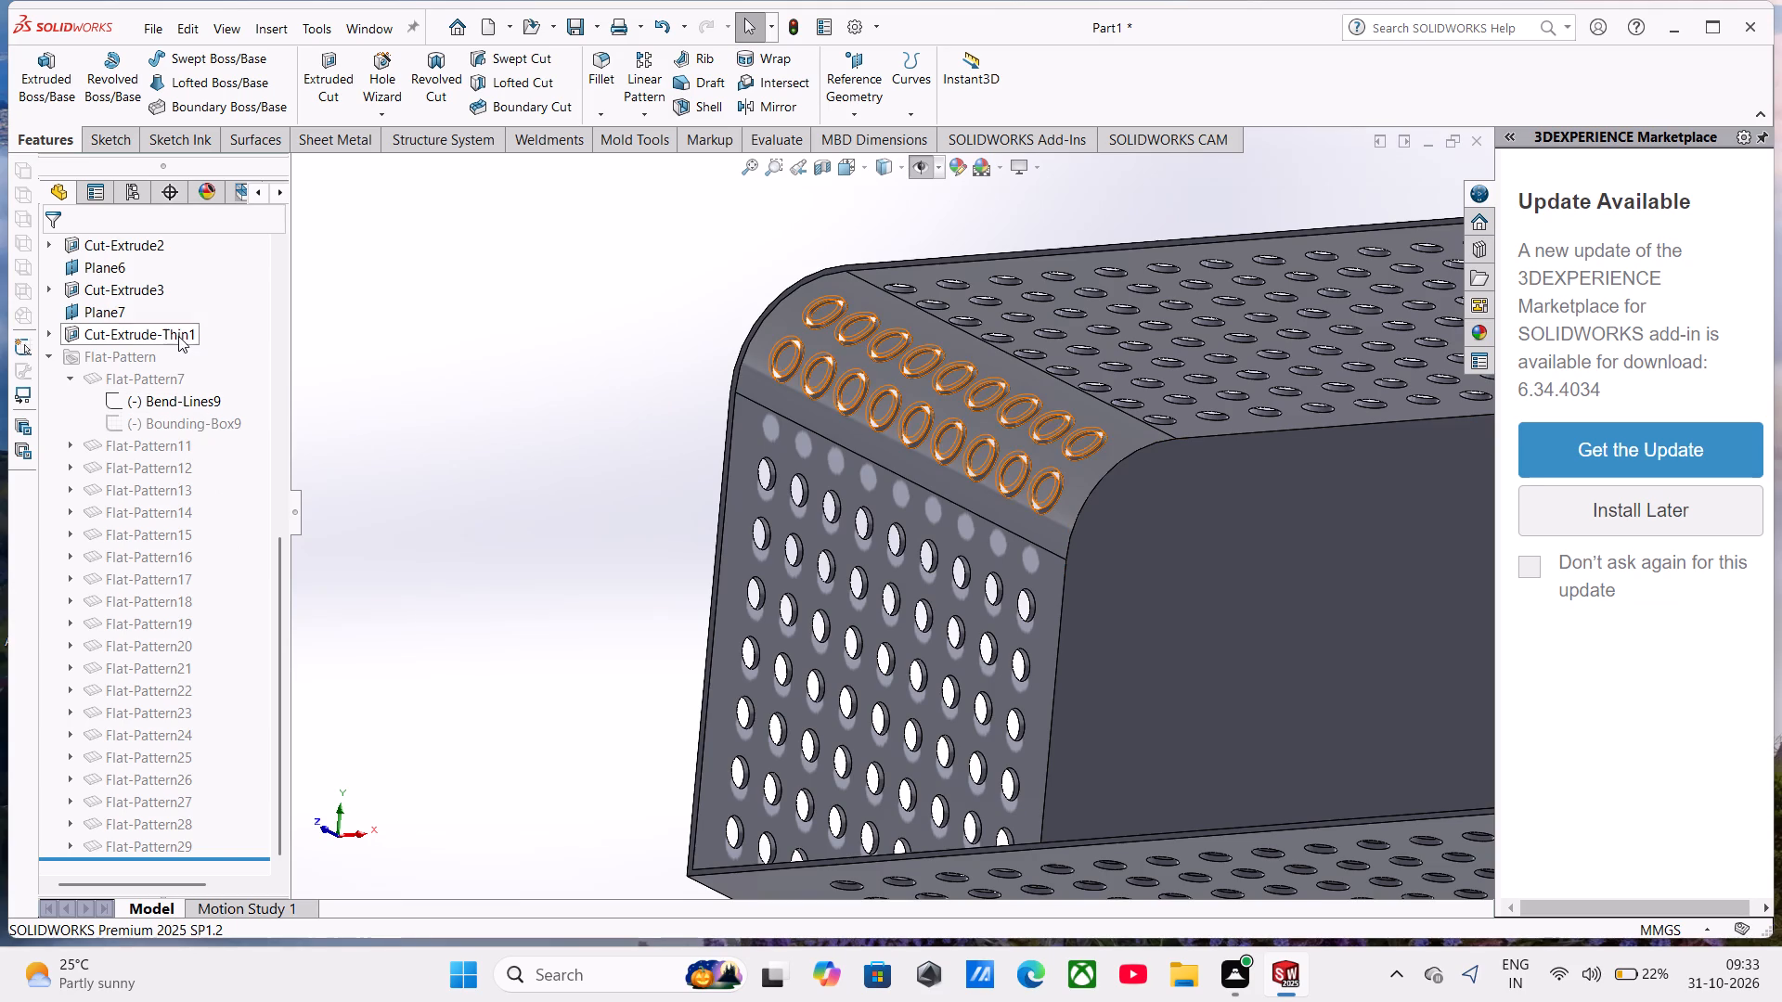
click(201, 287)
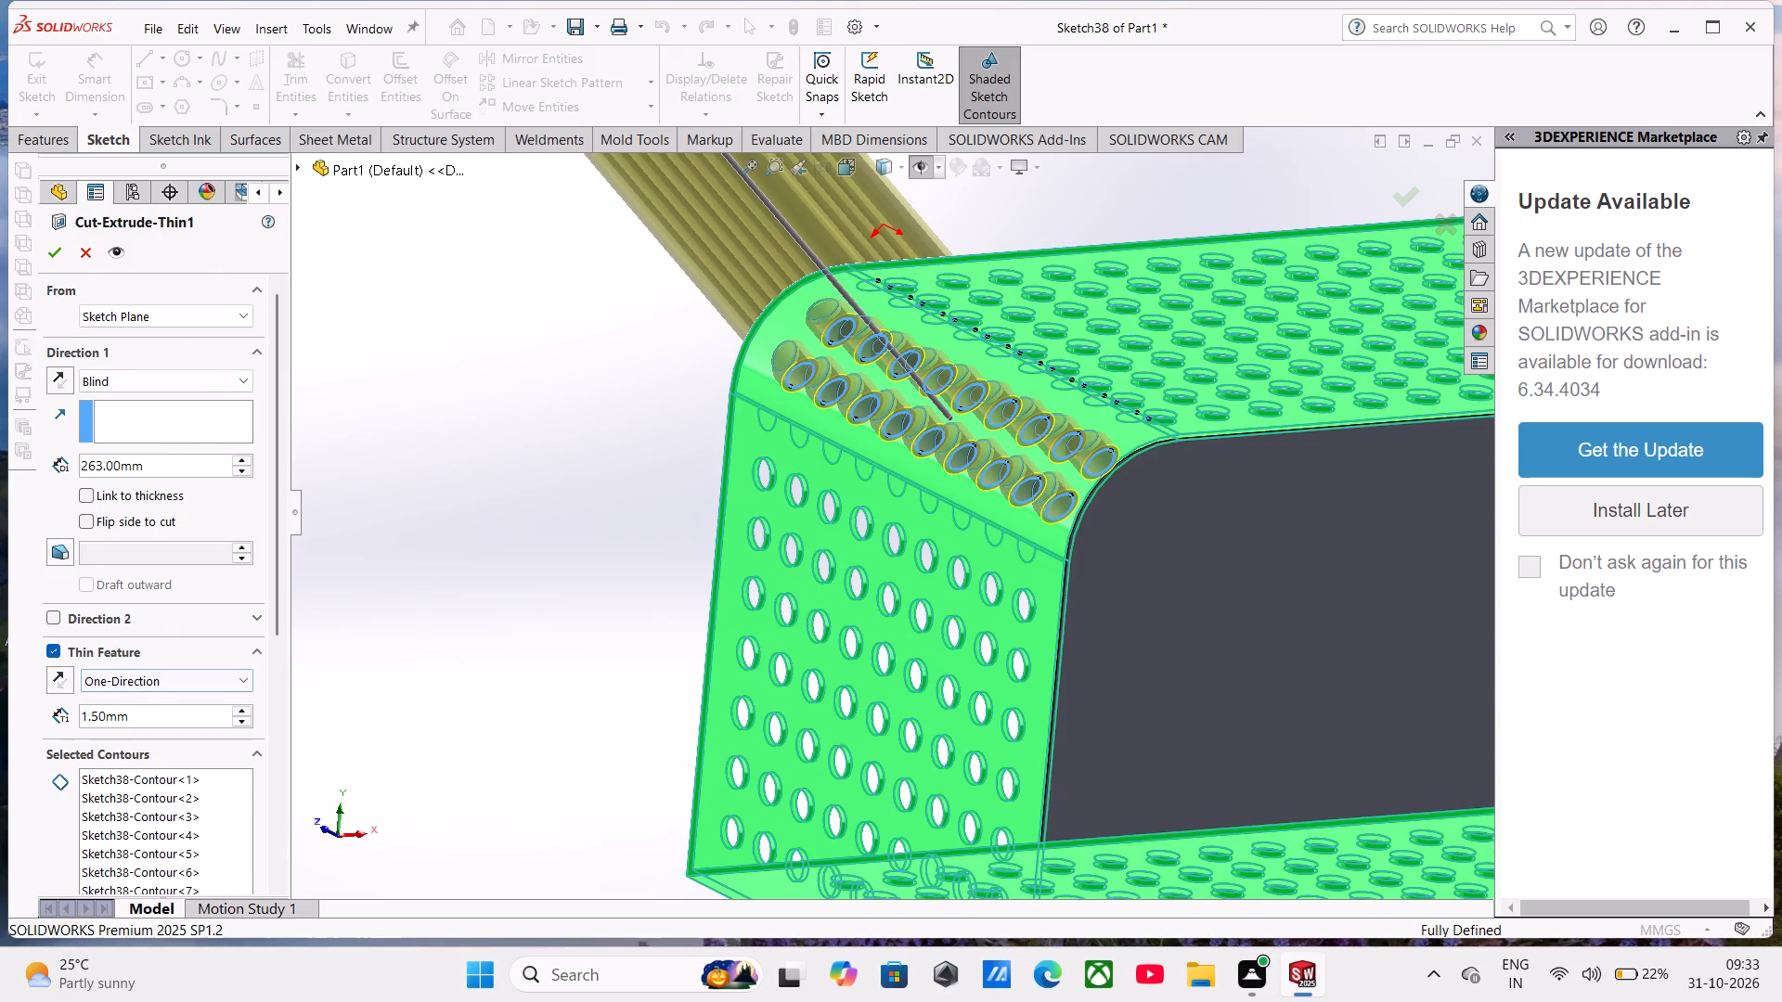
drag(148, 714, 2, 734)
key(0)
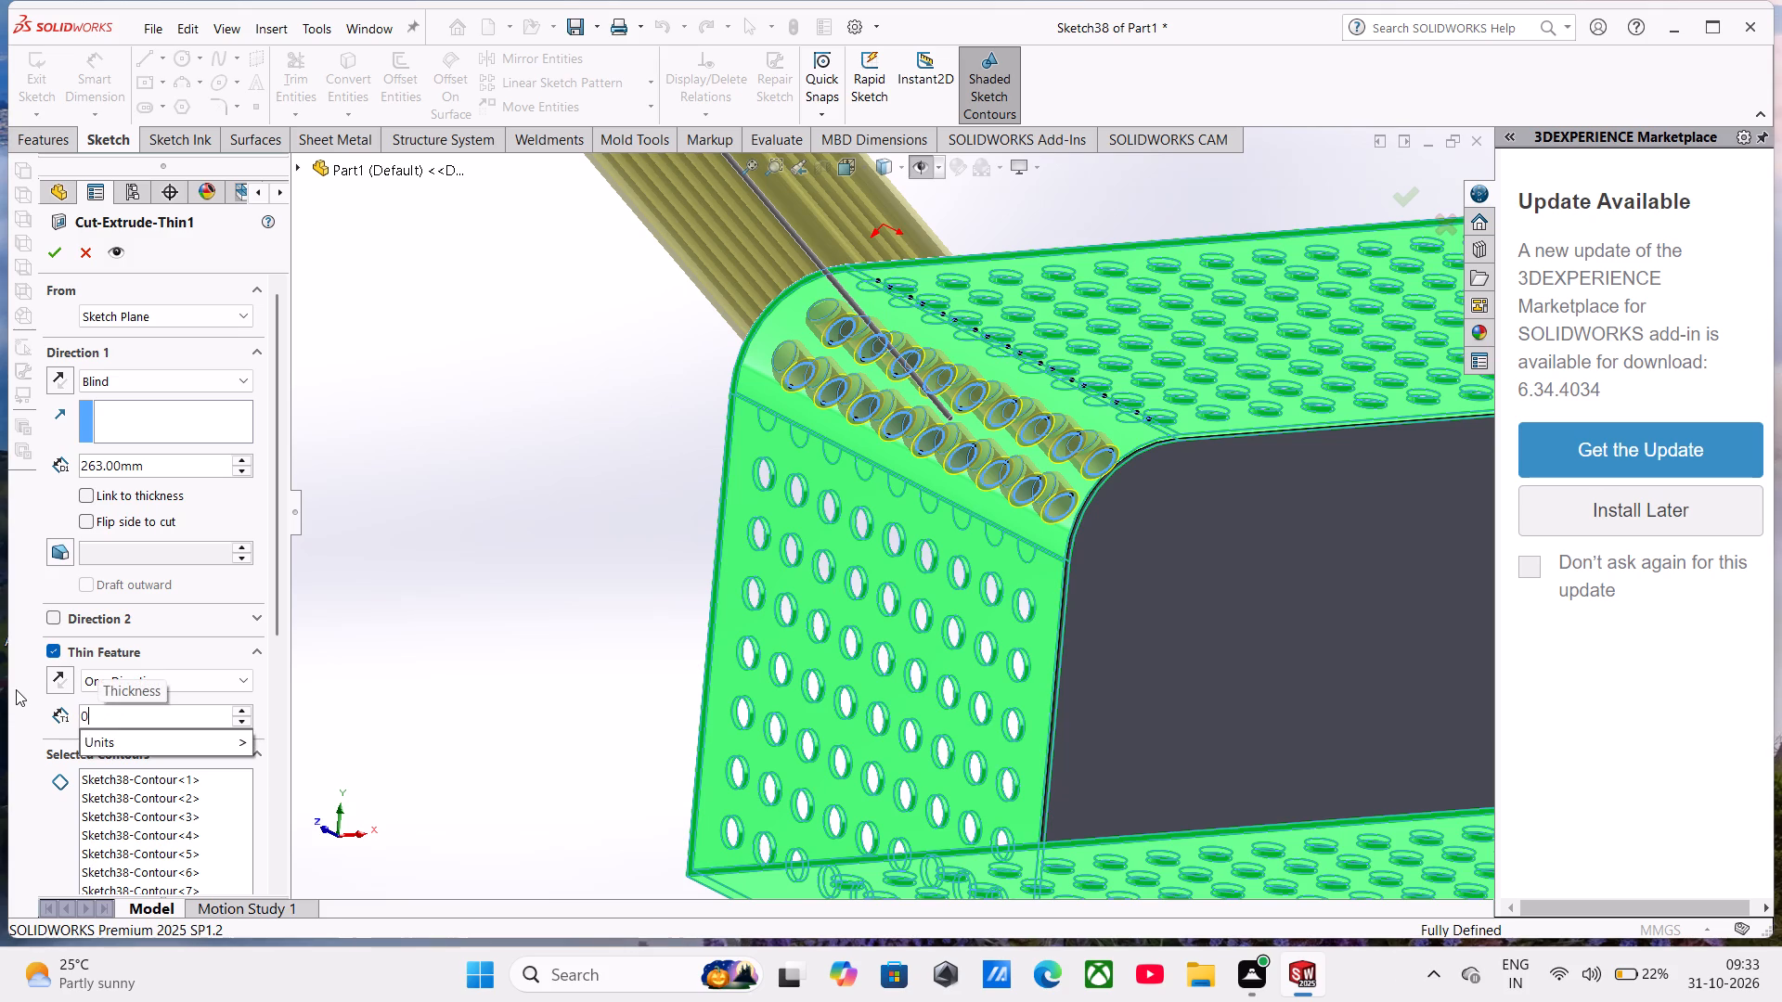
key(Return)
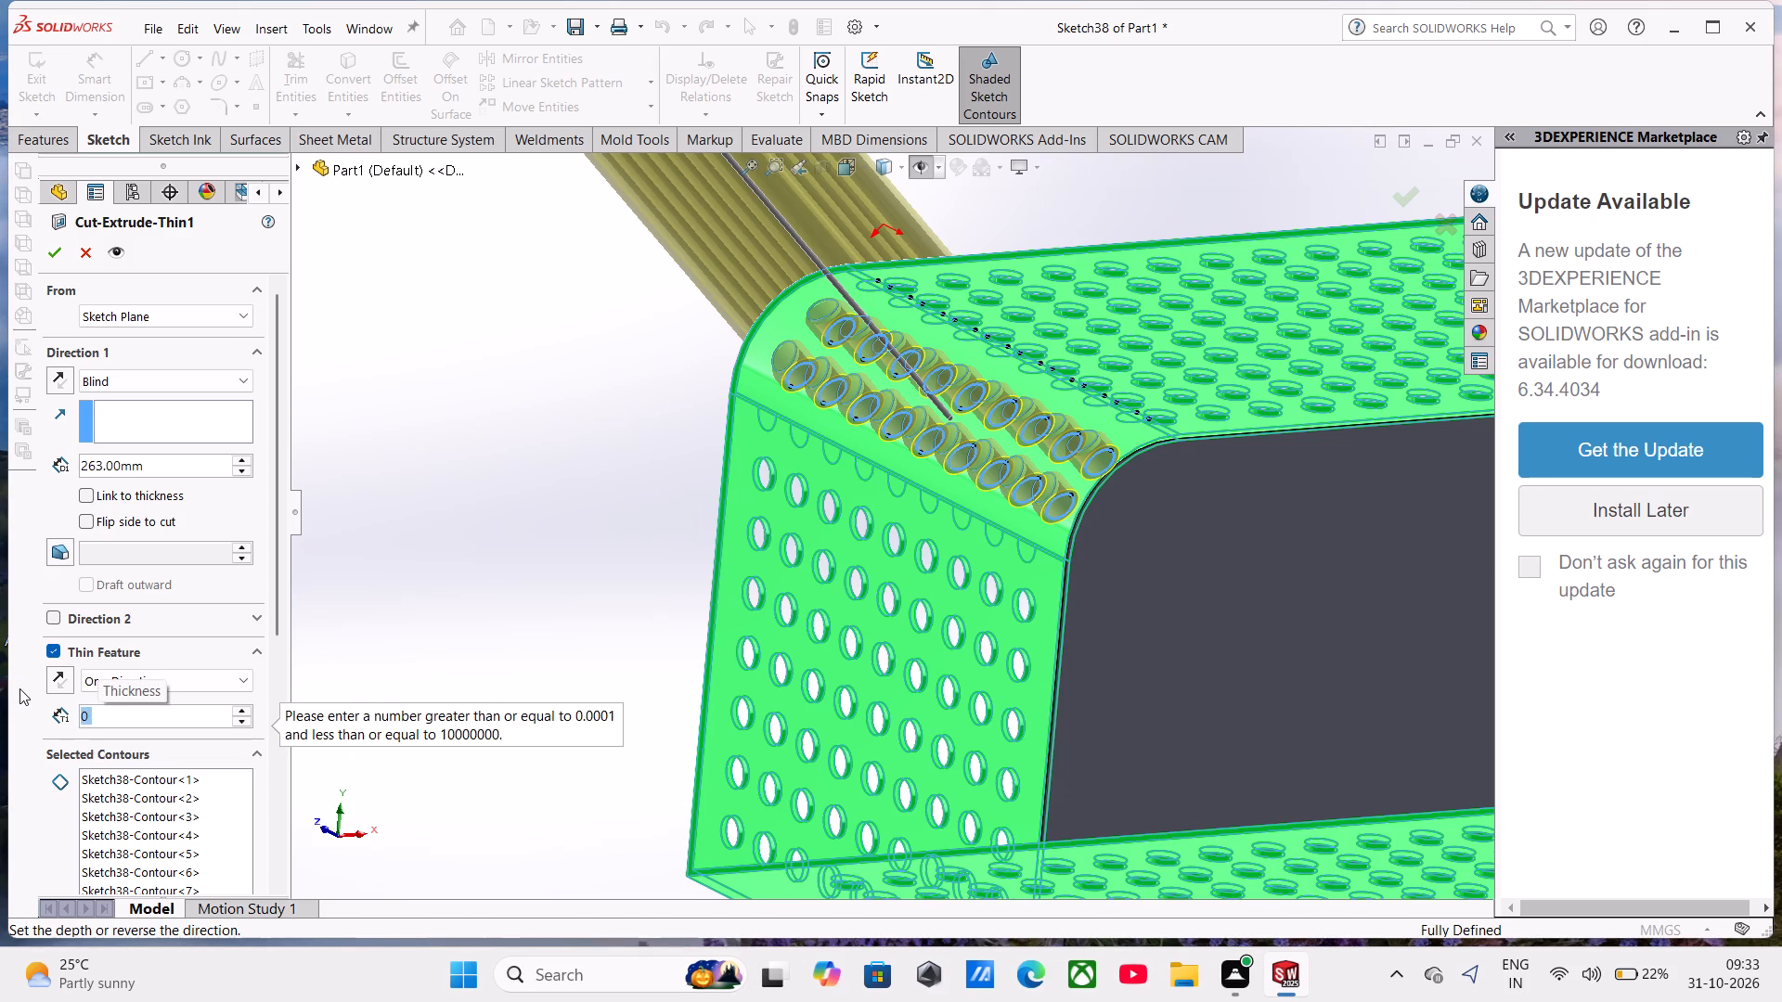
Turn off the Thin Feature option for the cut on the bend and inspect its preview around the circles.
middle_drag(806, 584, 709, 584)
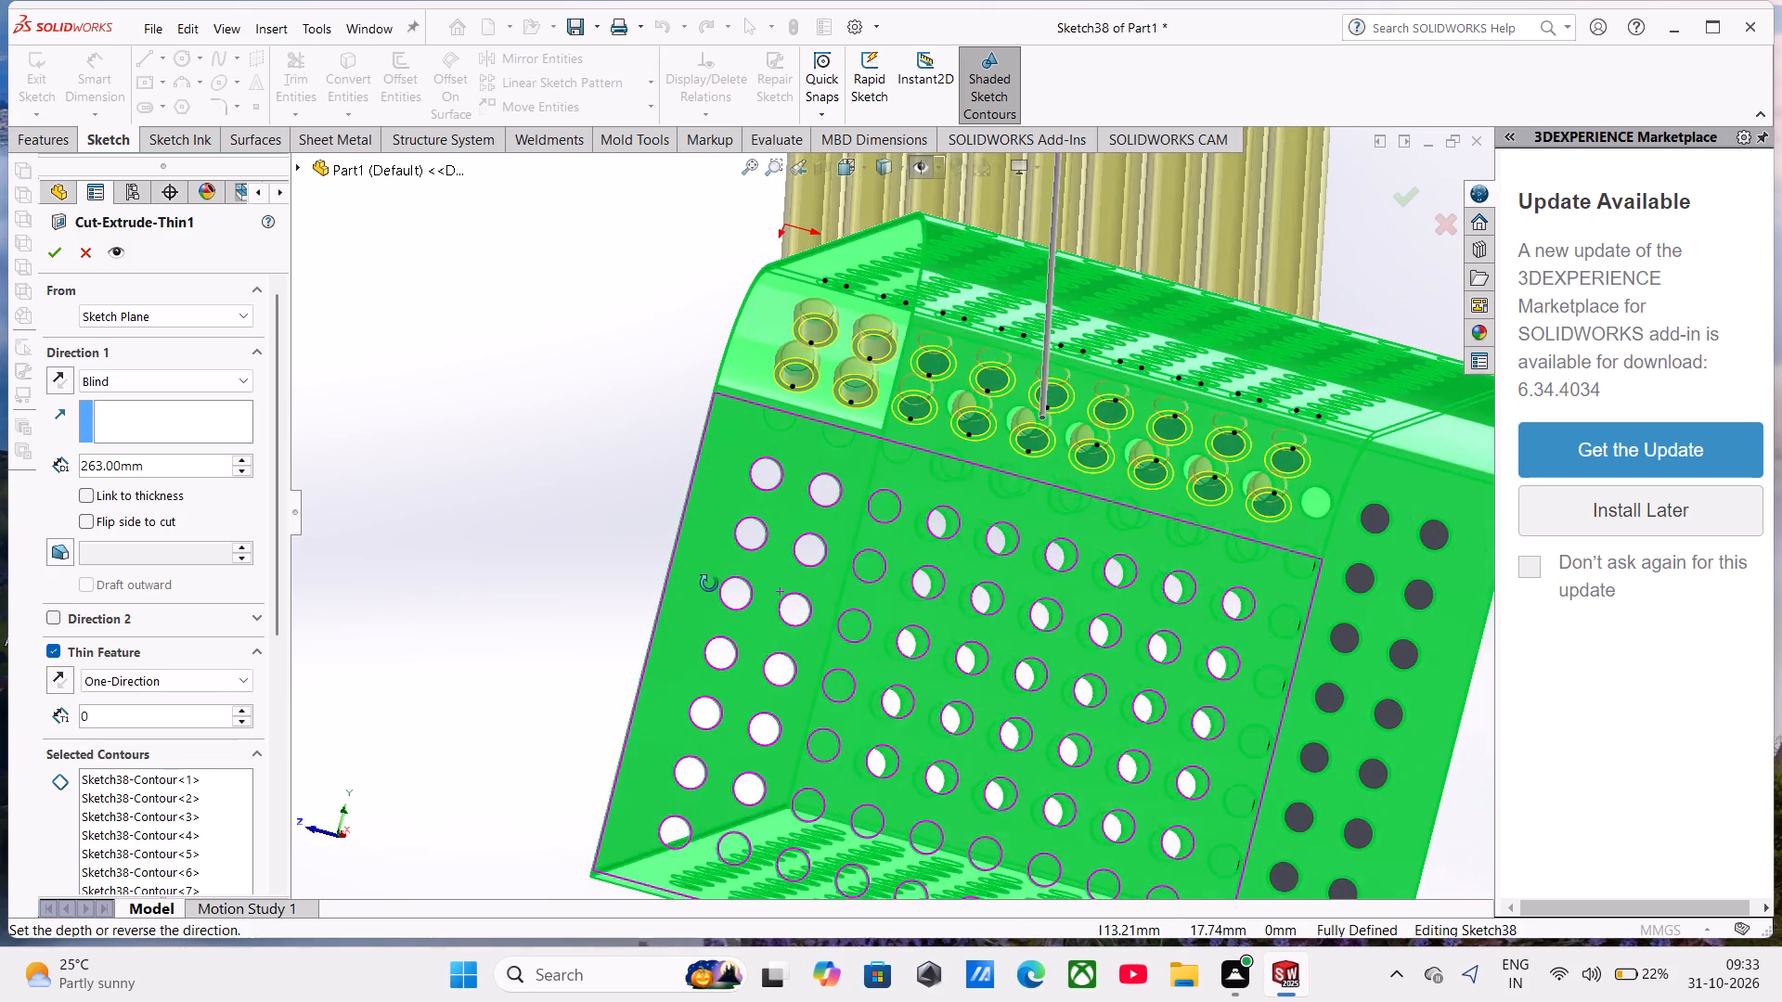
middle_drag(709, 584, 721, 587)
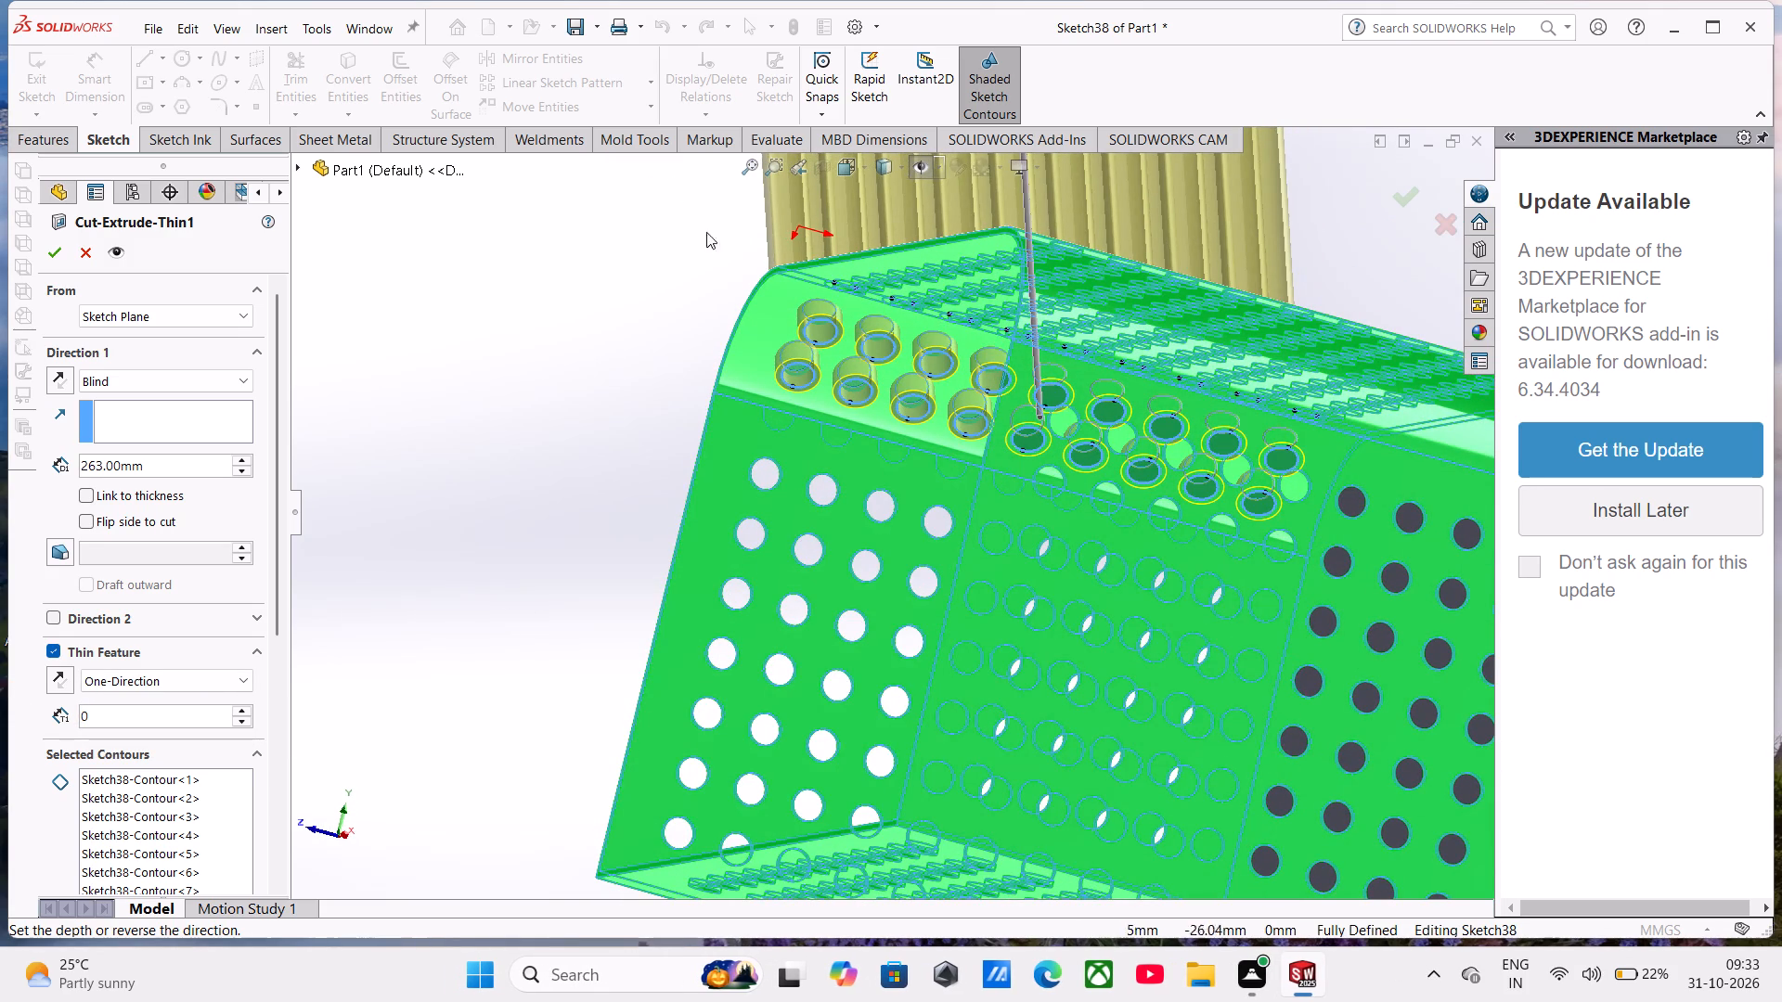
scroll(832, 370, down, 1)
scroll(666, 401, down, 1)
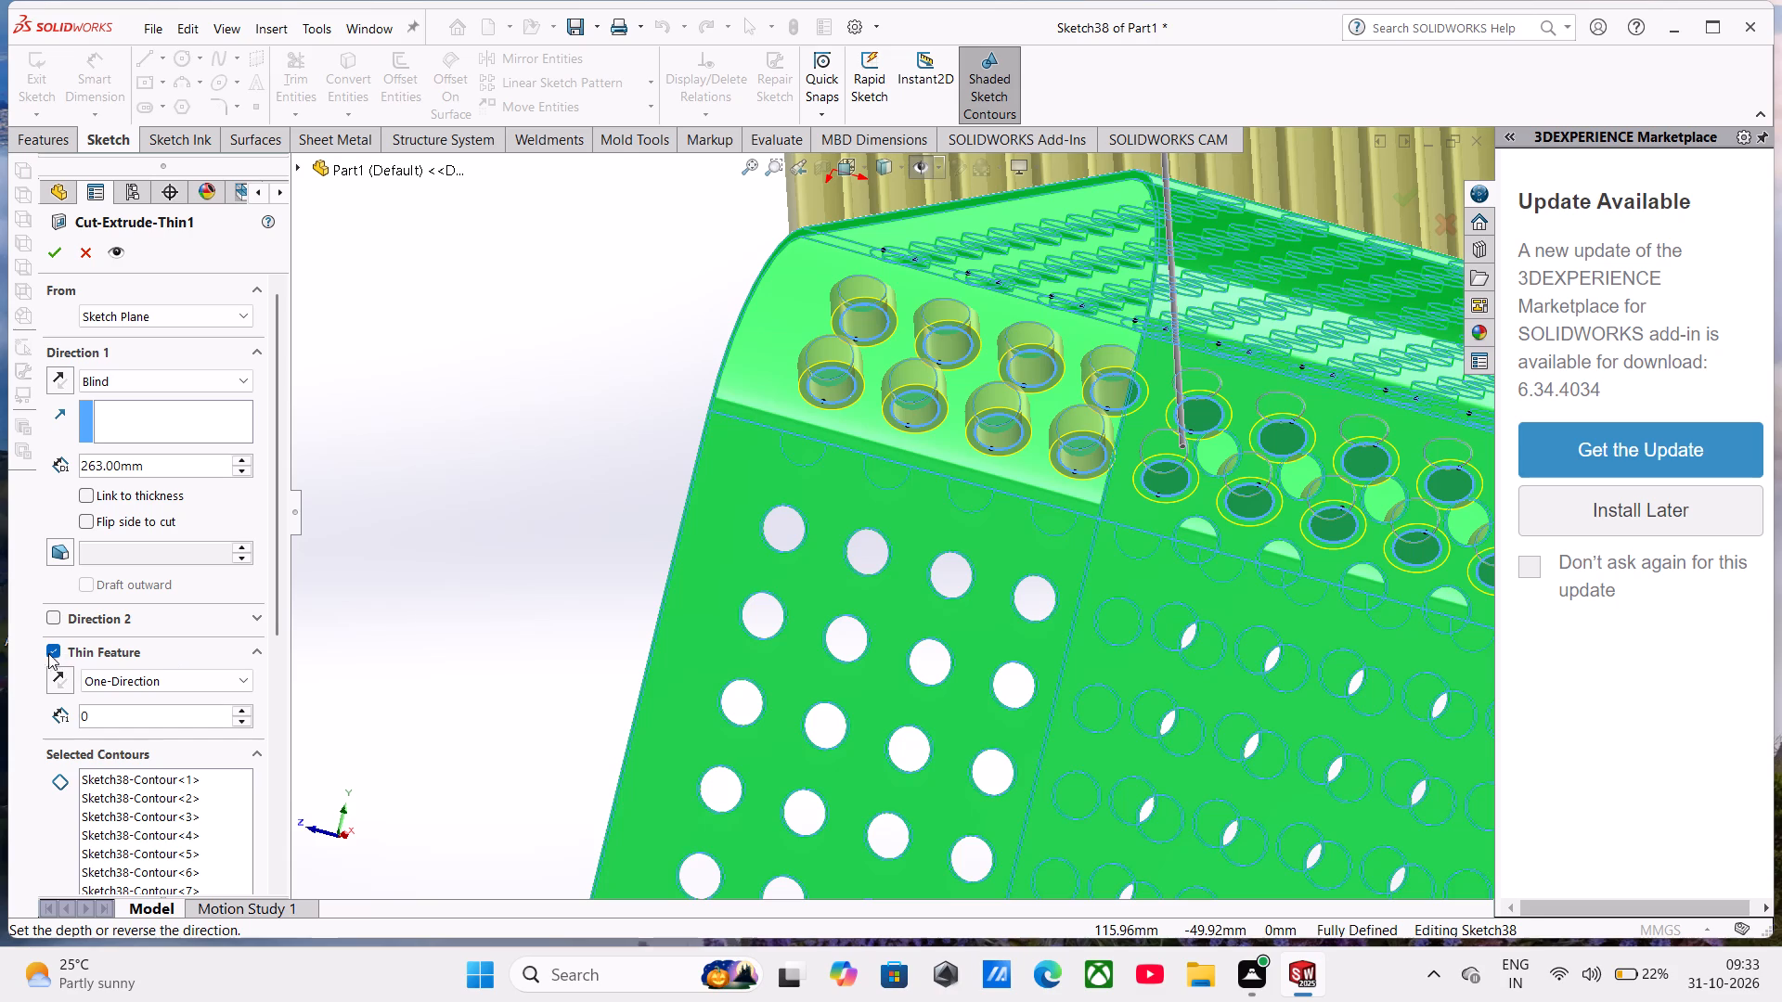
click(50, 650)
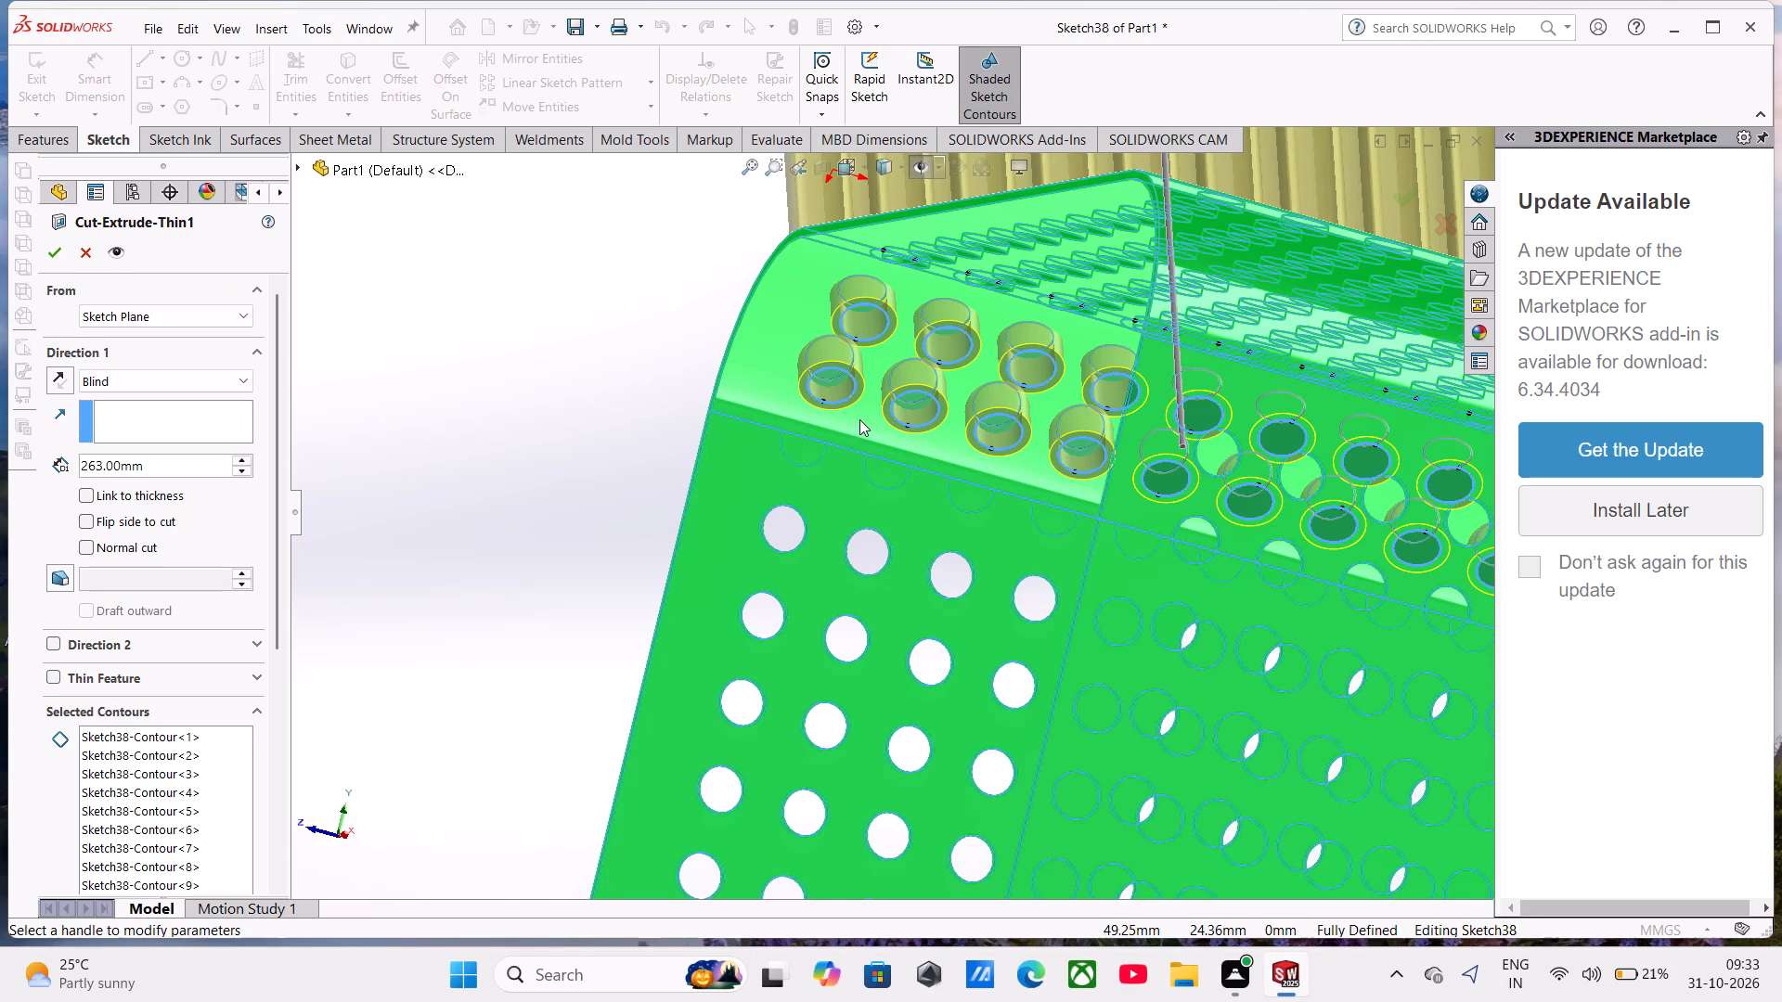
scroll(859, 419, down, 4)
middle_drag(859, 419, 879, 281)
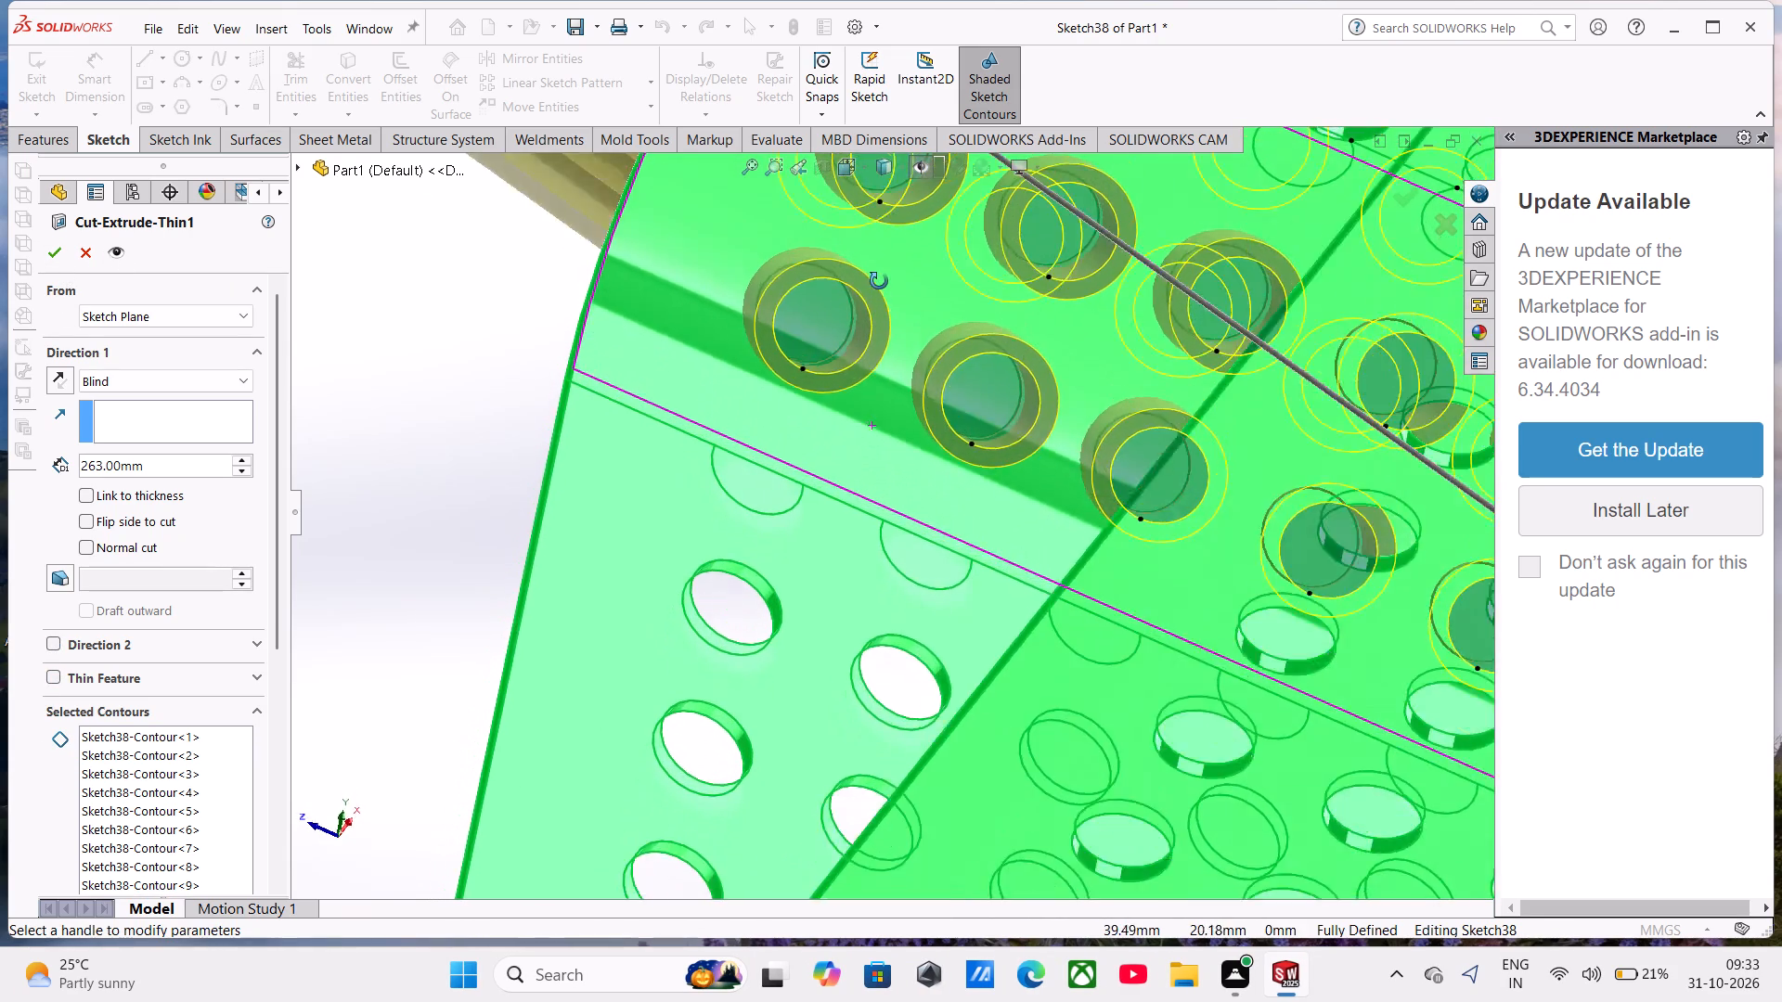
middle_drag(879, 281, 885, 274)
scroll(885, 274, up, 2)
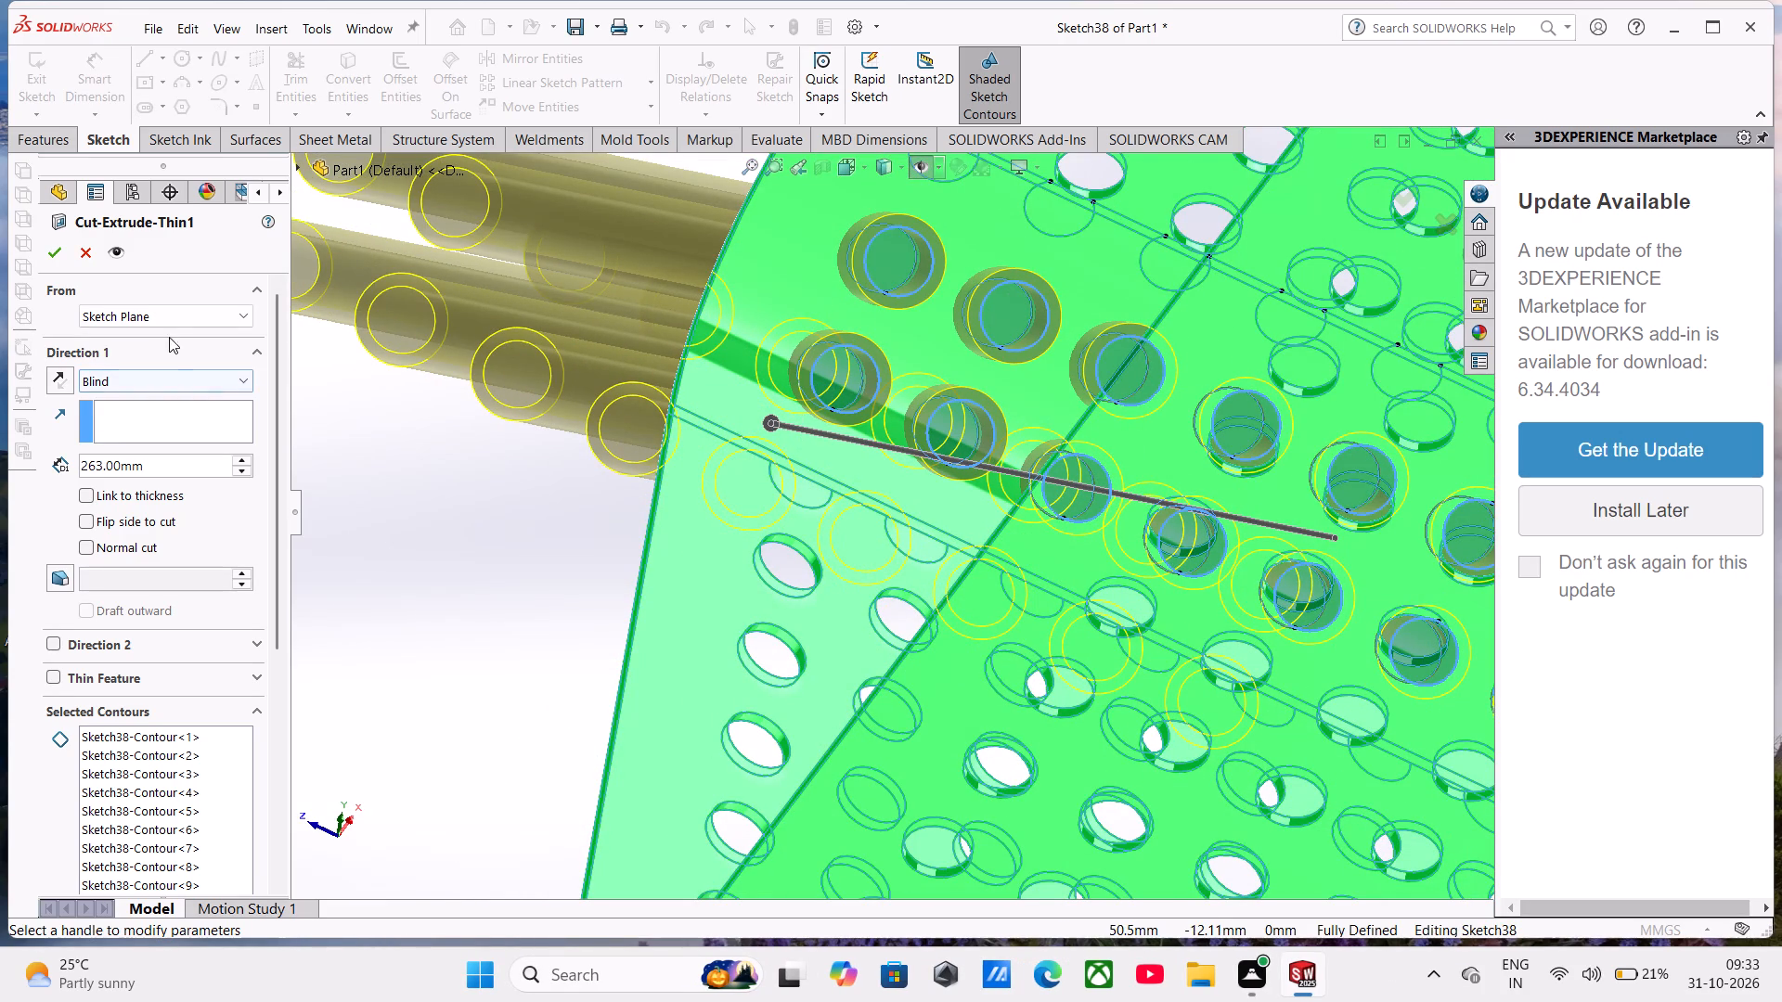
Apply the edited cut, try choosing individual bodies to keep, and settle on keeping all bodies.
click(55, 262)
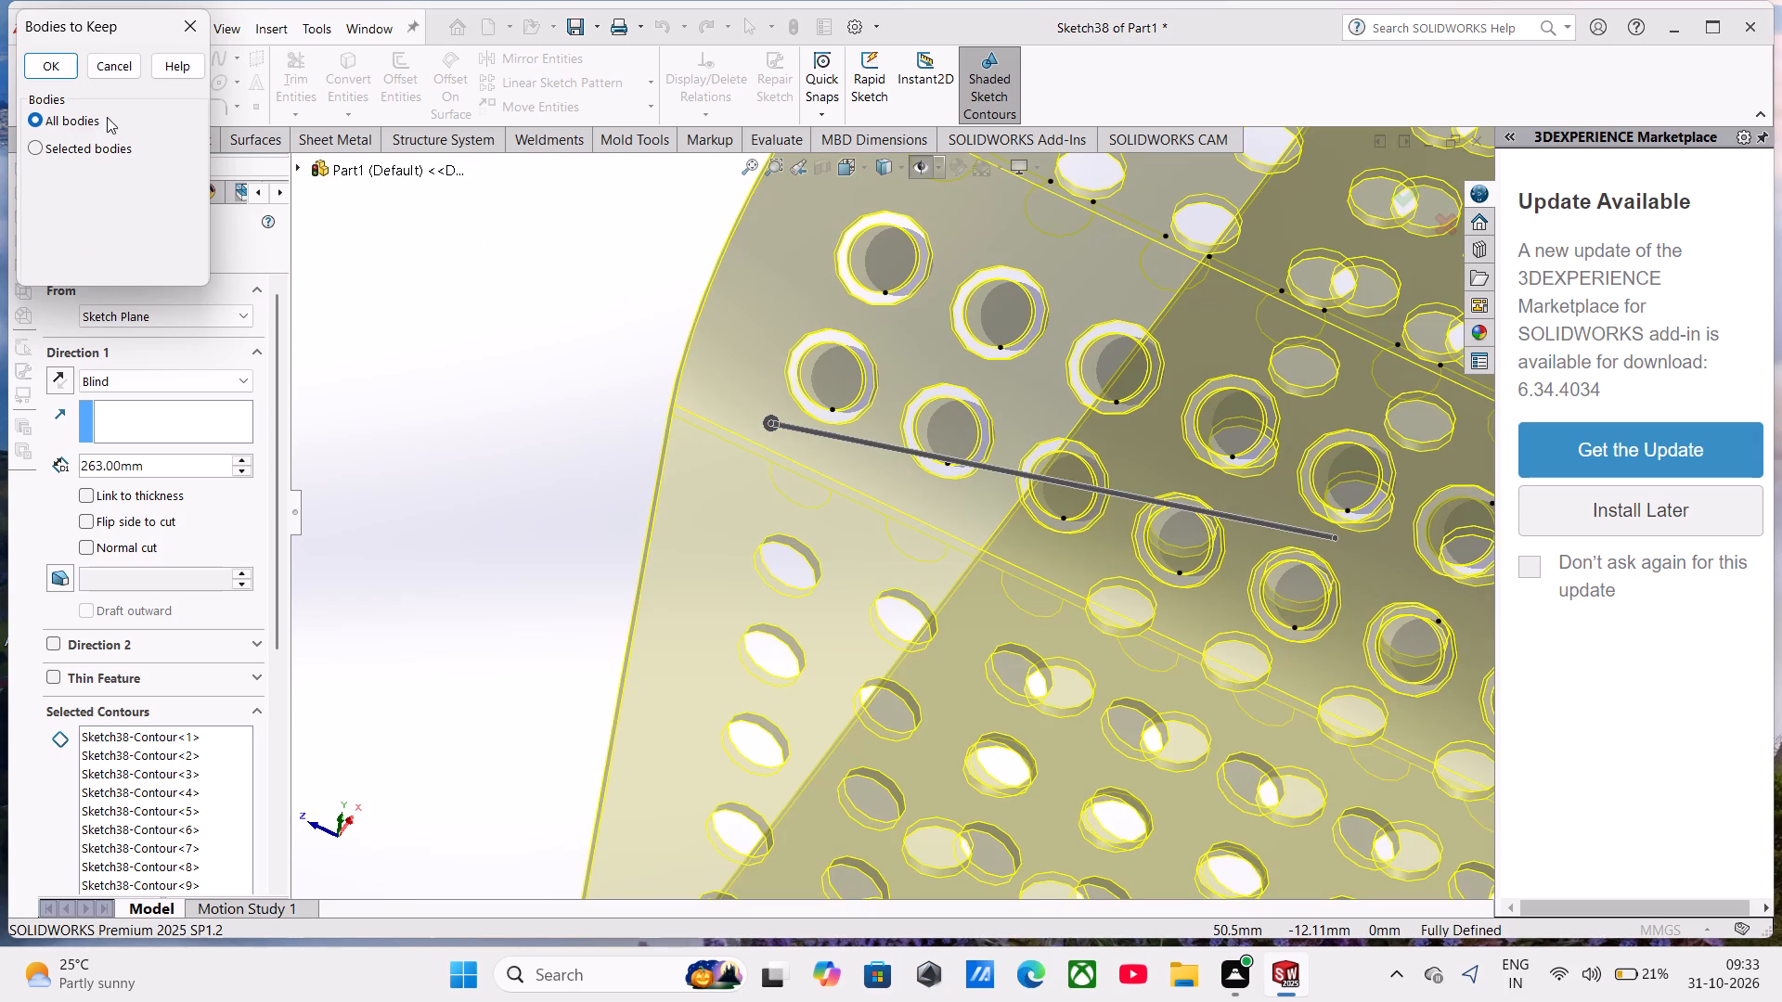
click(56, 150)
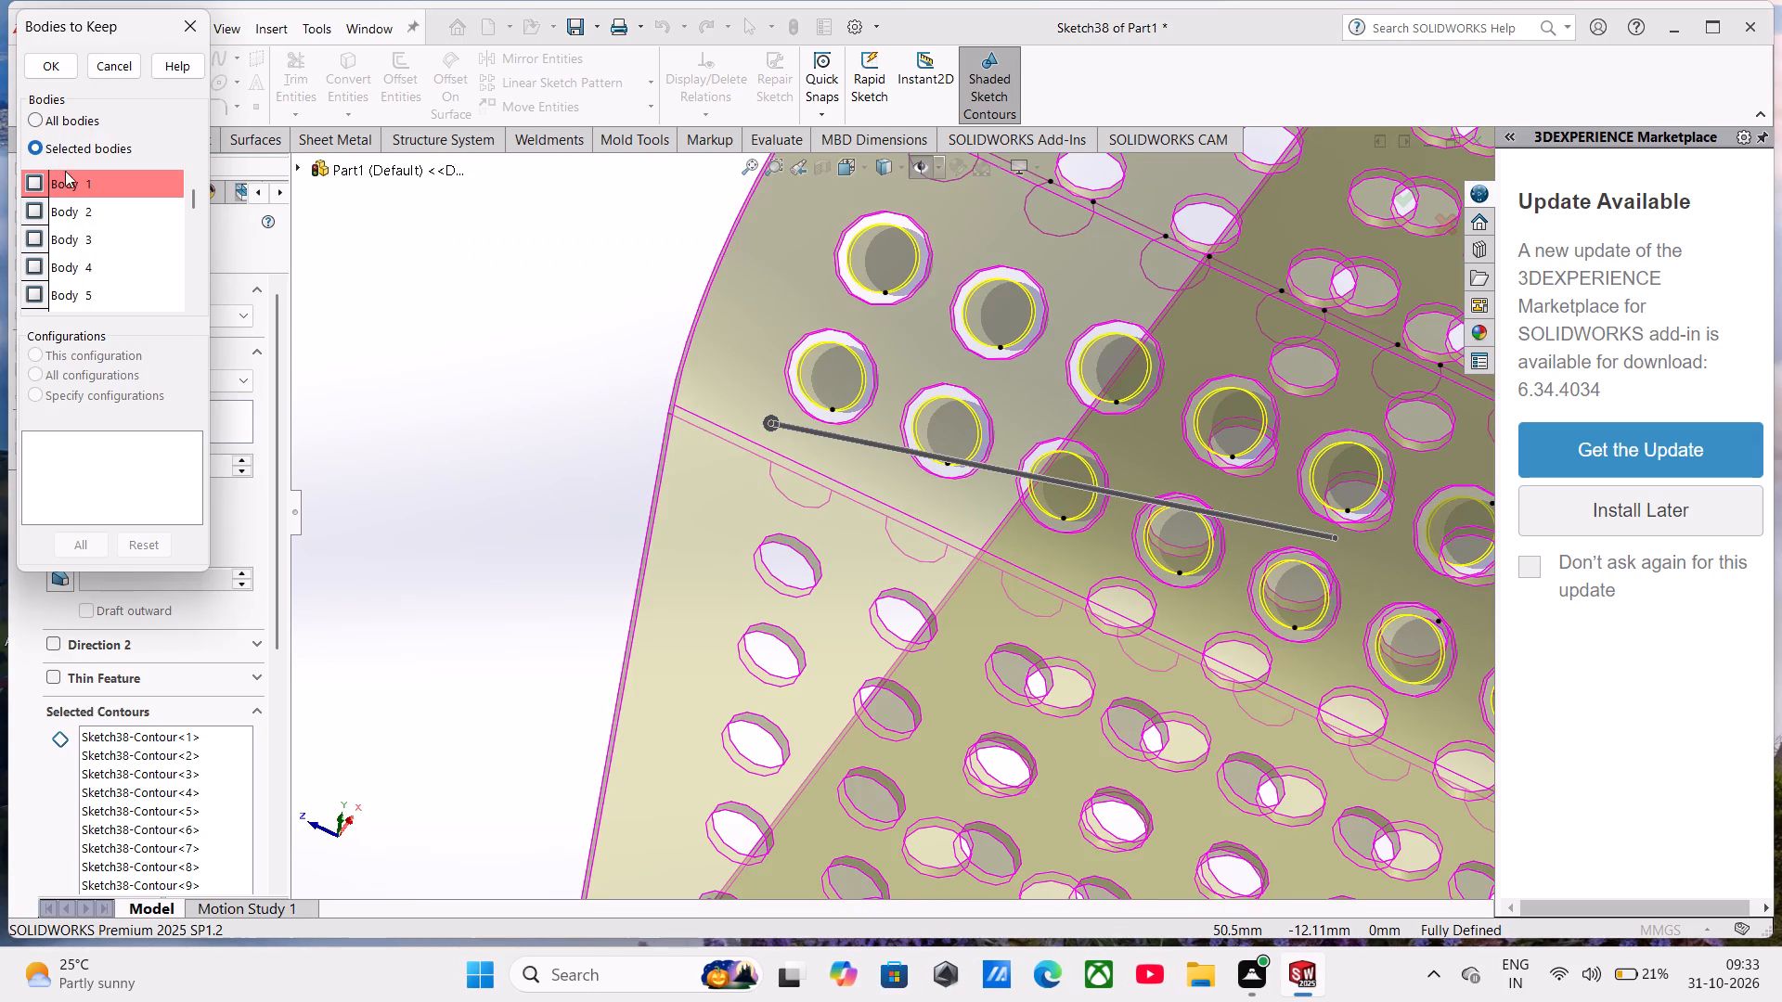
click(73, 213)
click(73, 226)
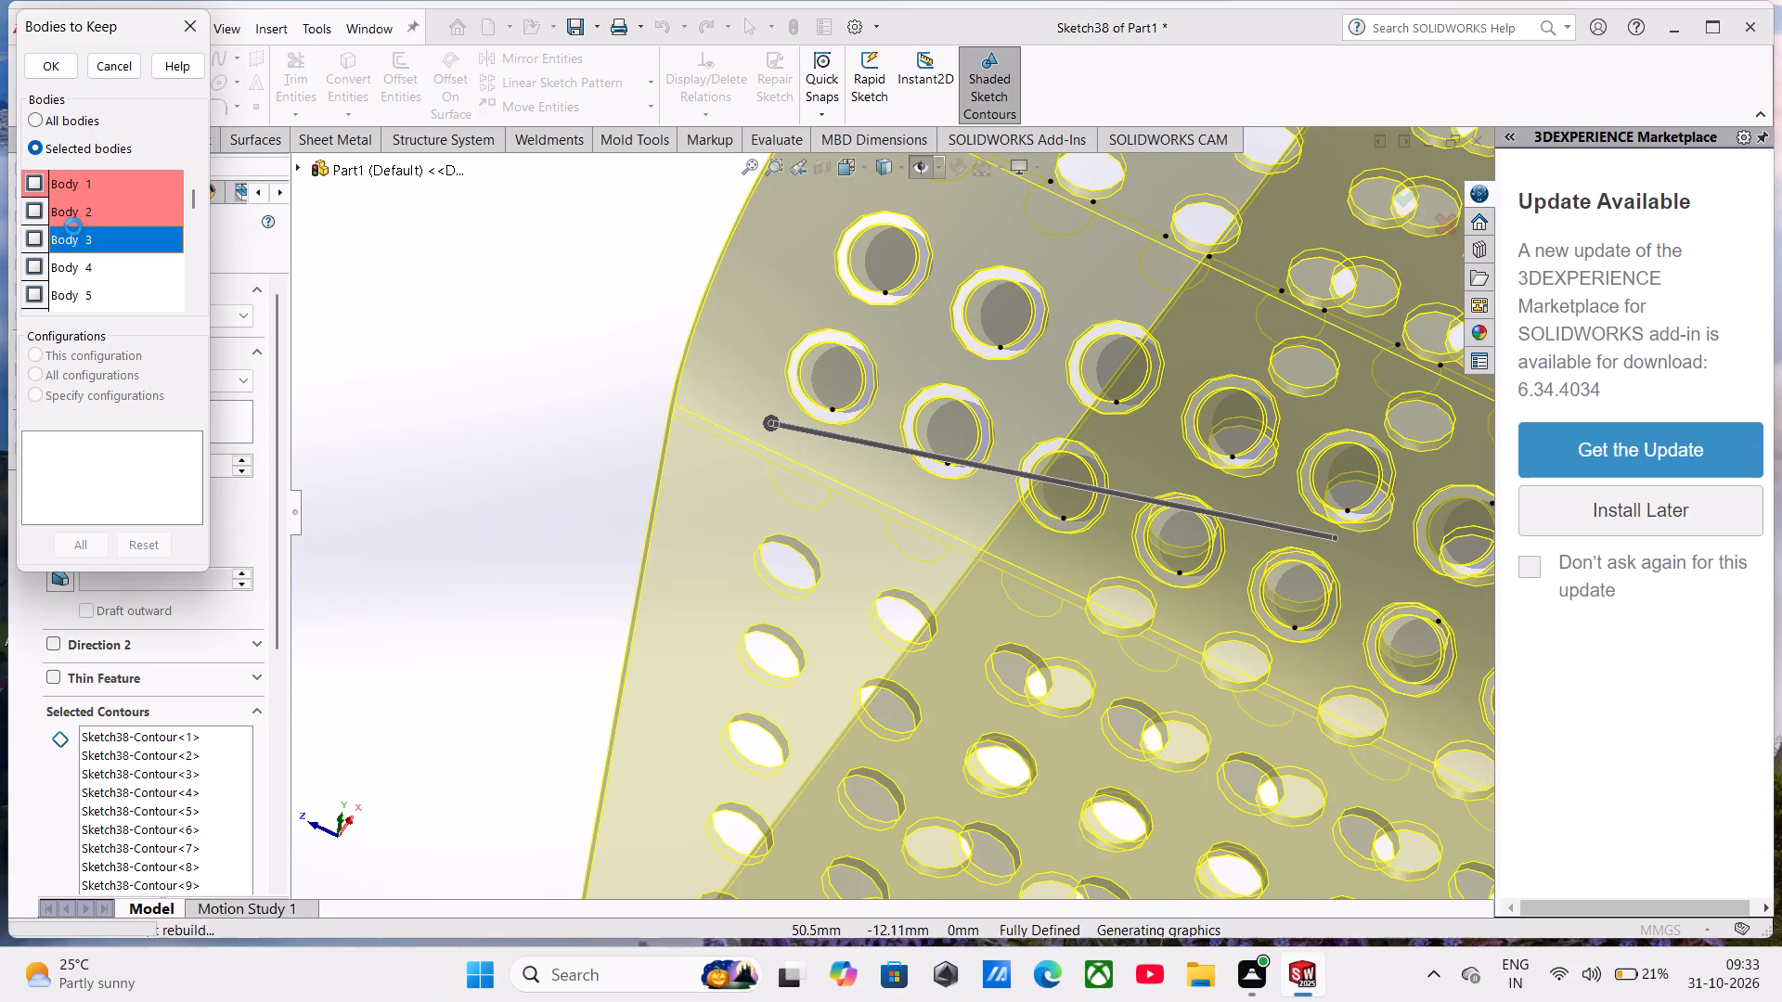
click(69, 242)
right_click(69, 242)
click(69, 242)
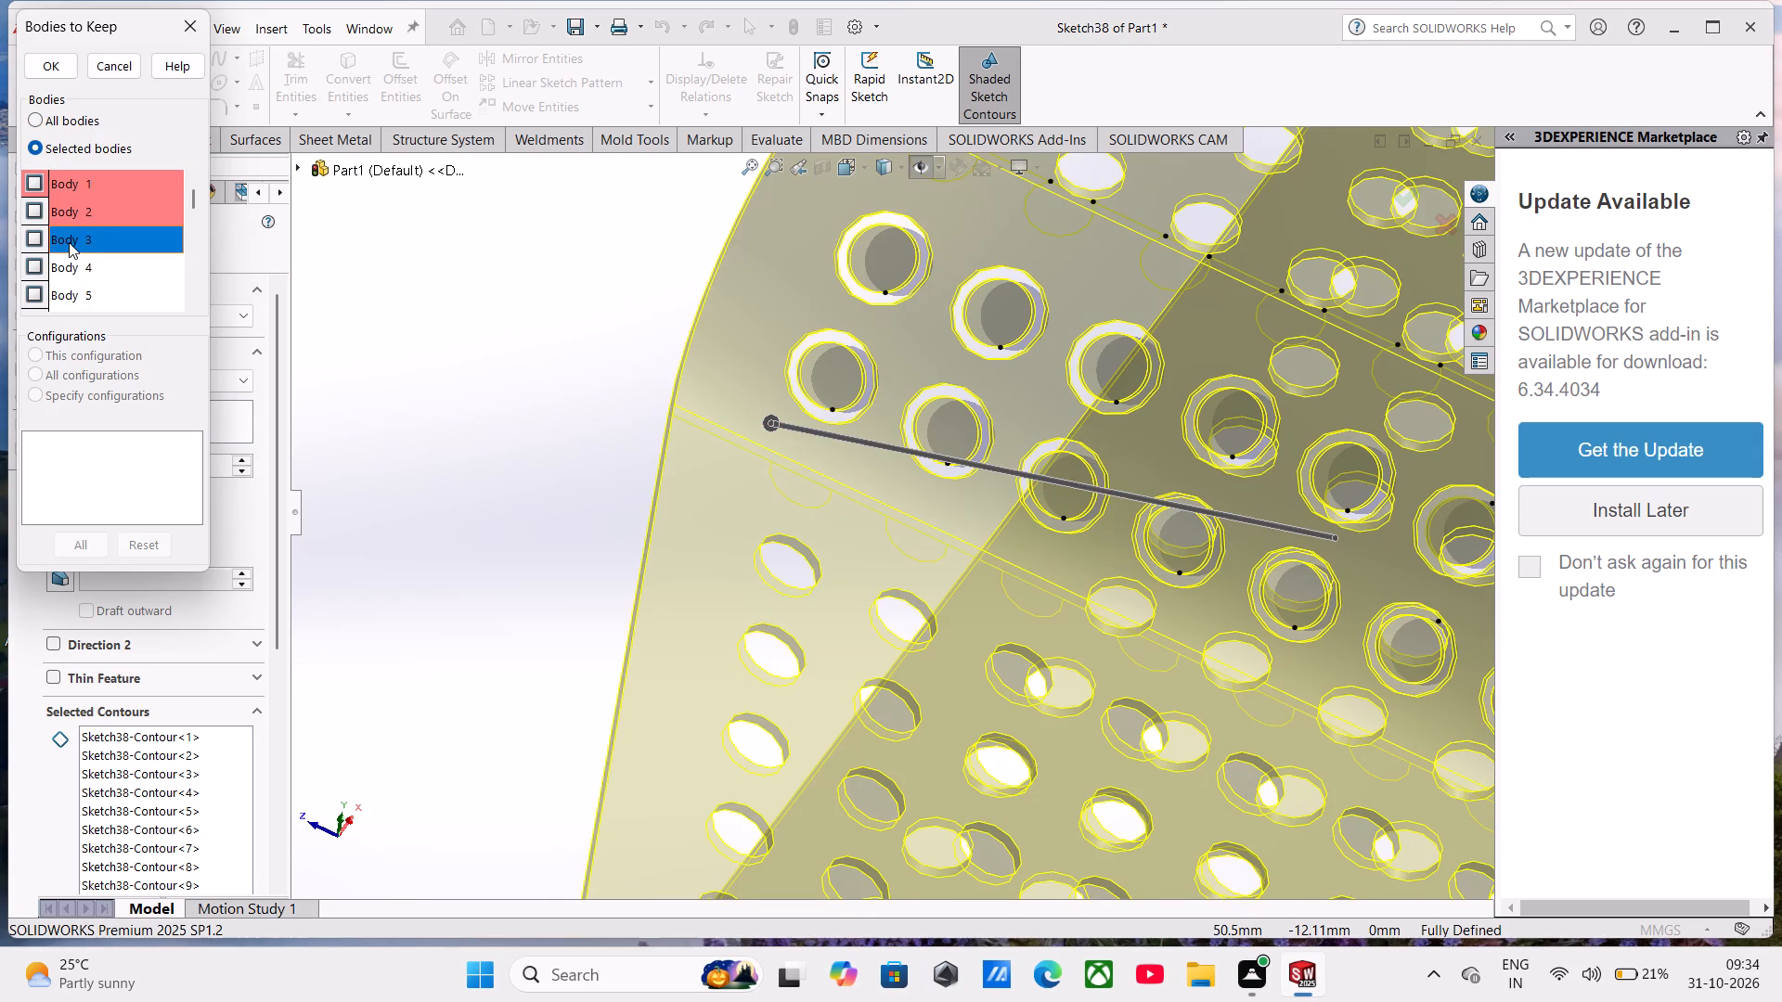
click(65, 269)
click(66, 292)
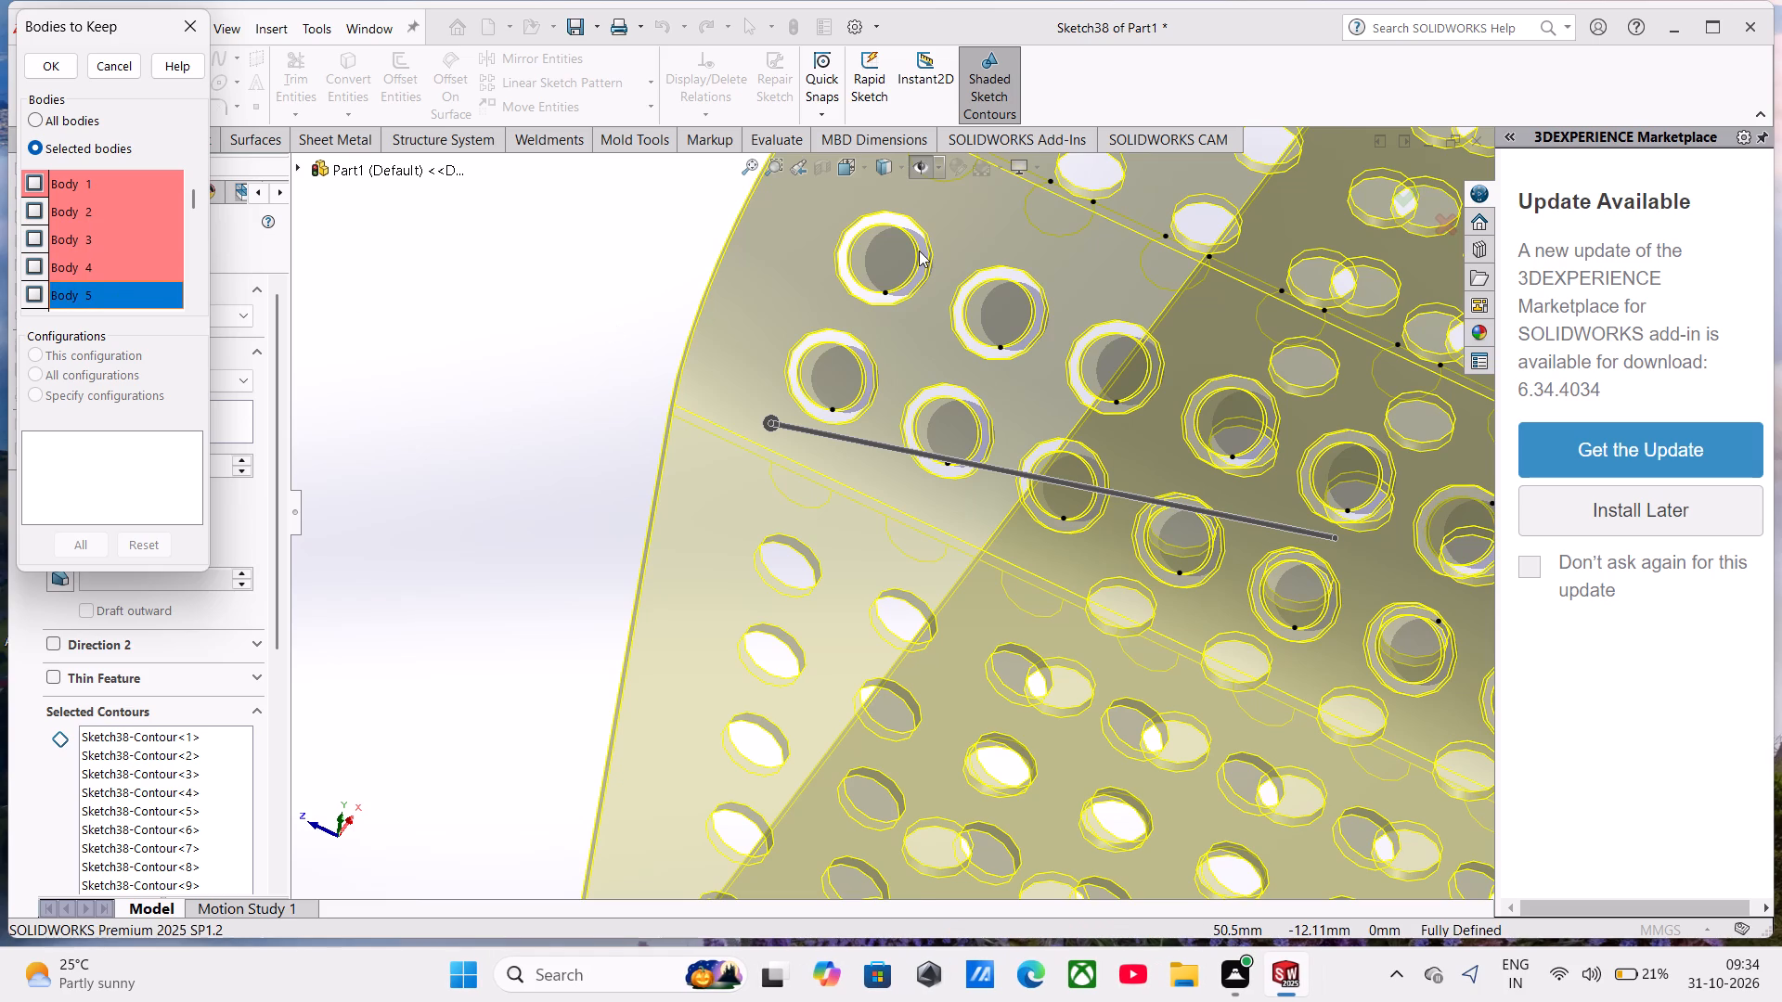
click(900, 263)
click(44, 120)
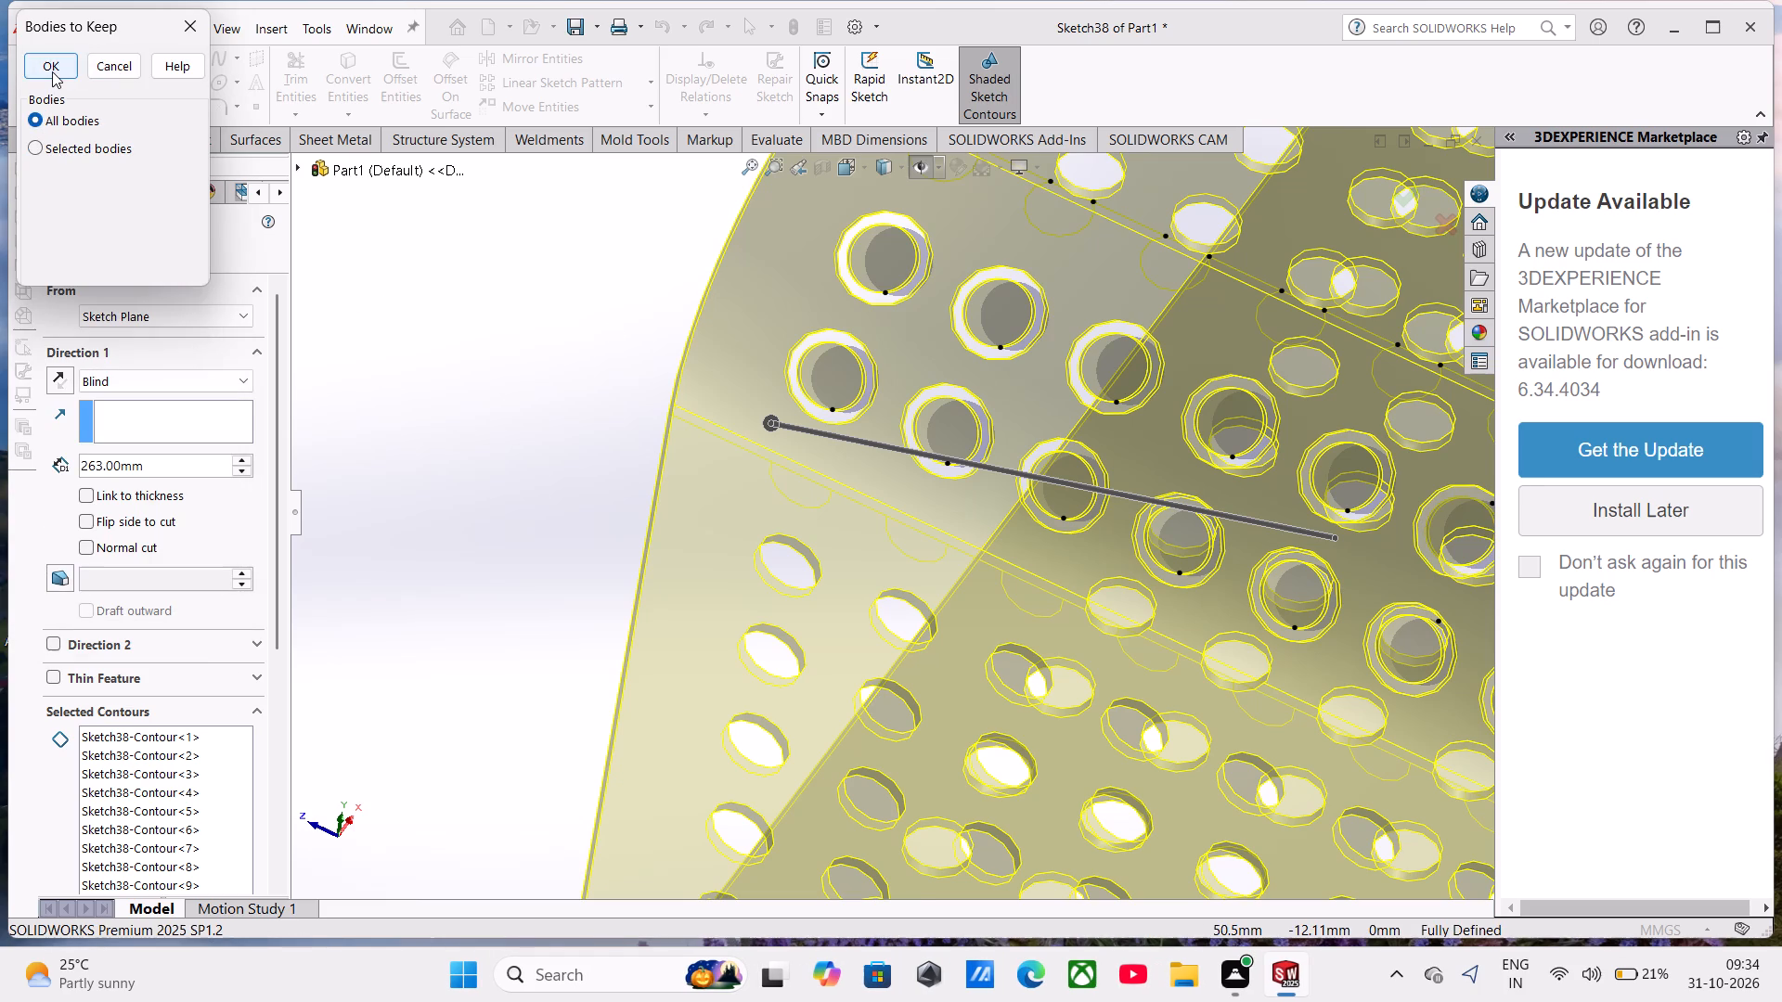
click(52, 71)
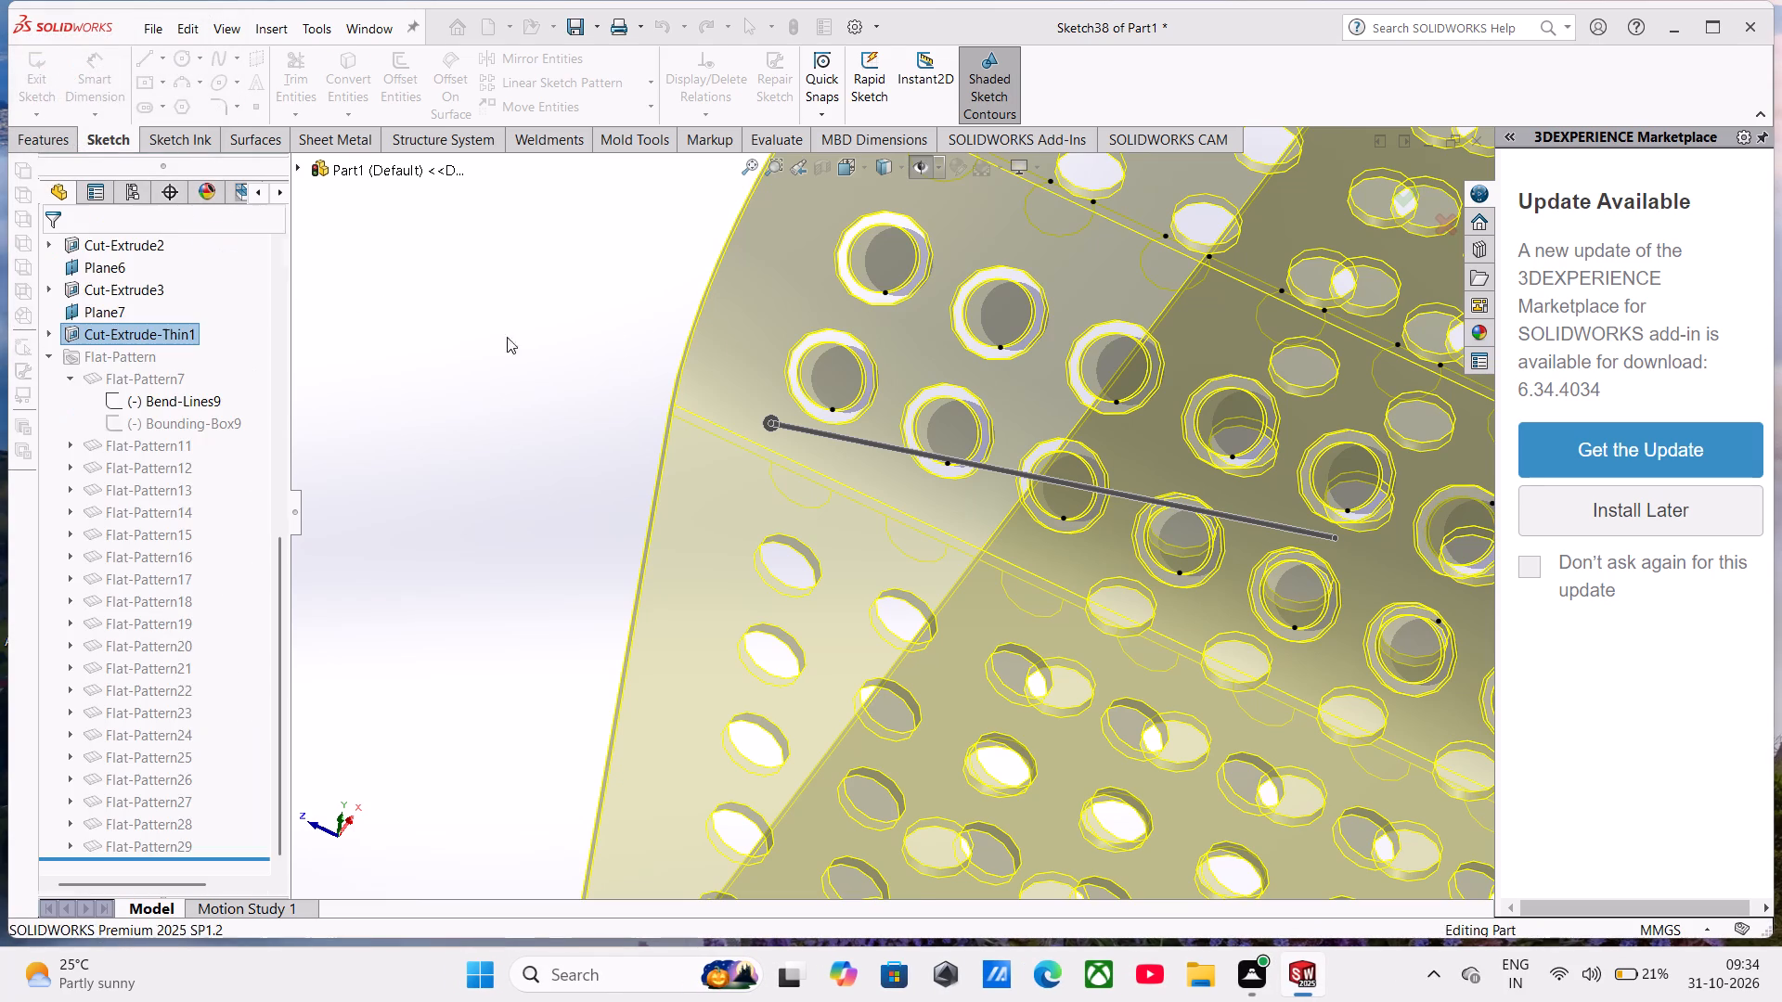
Inspect the ring cuts on the bend and delete the cut feature, leaving its circle sketch in place.
scroll(903, 426, up, 3)
middle_drag(903, 423, 910, 428)
scroll(903, 423, up, 1)
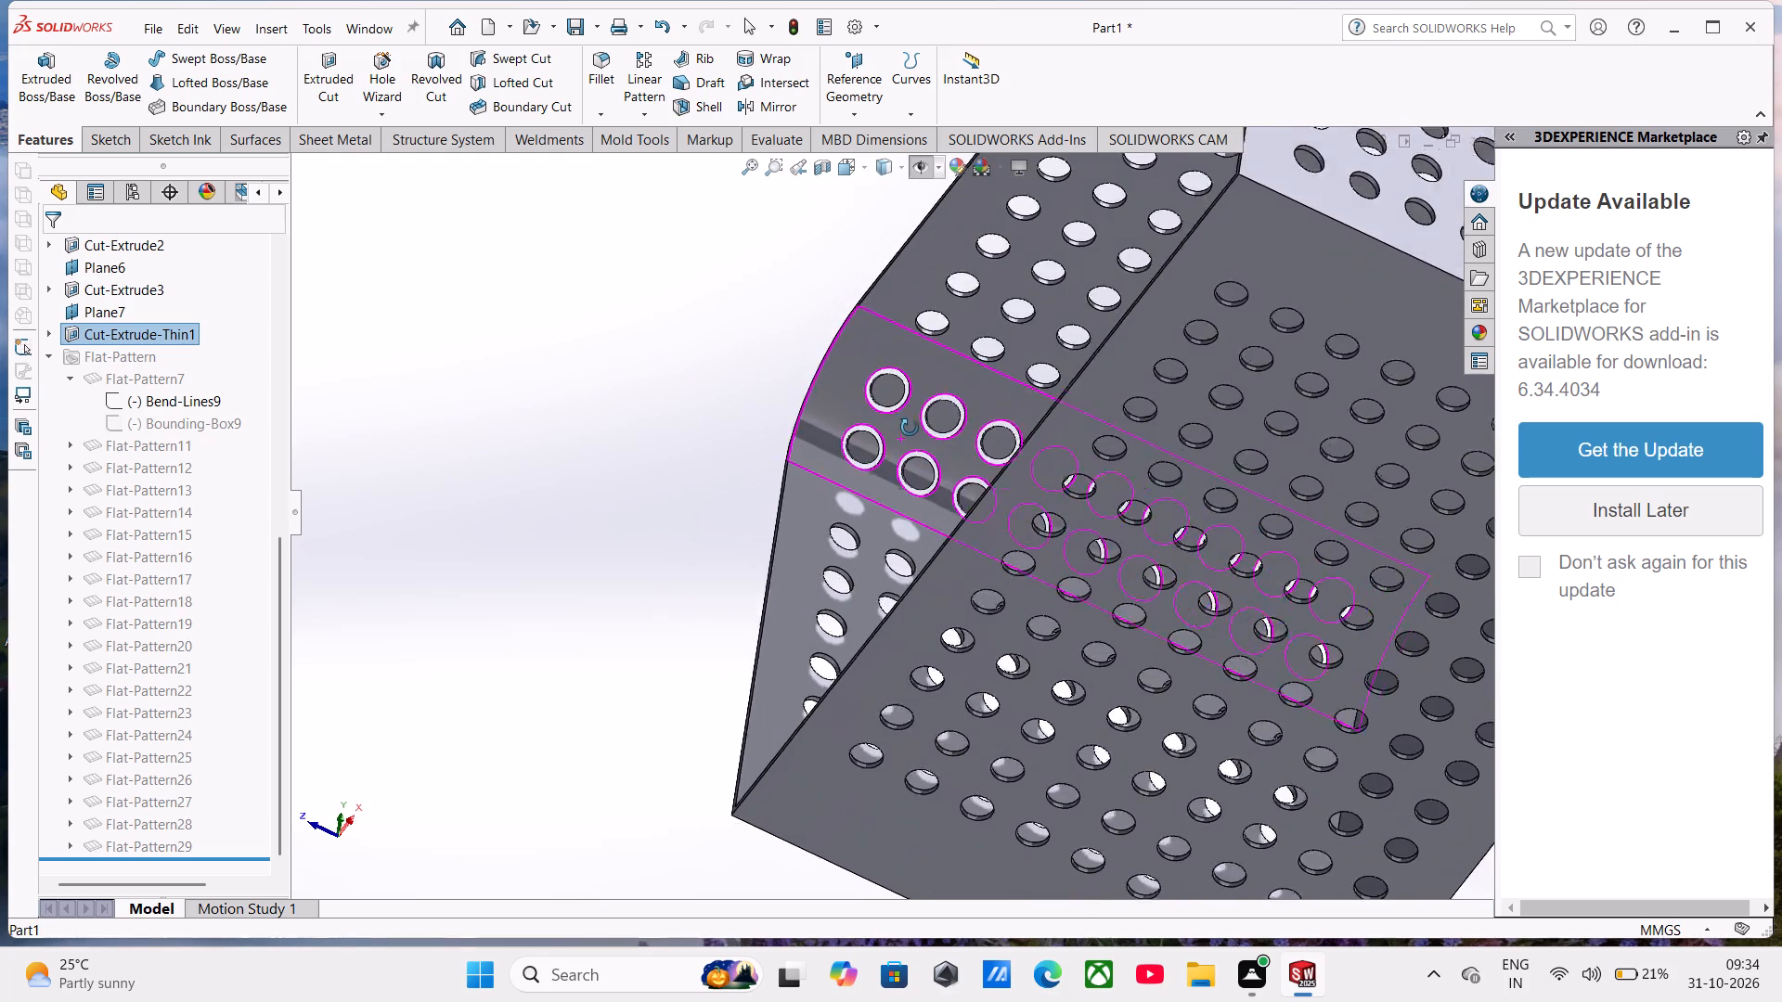
middle_drag(910, 428, 1183, 623)
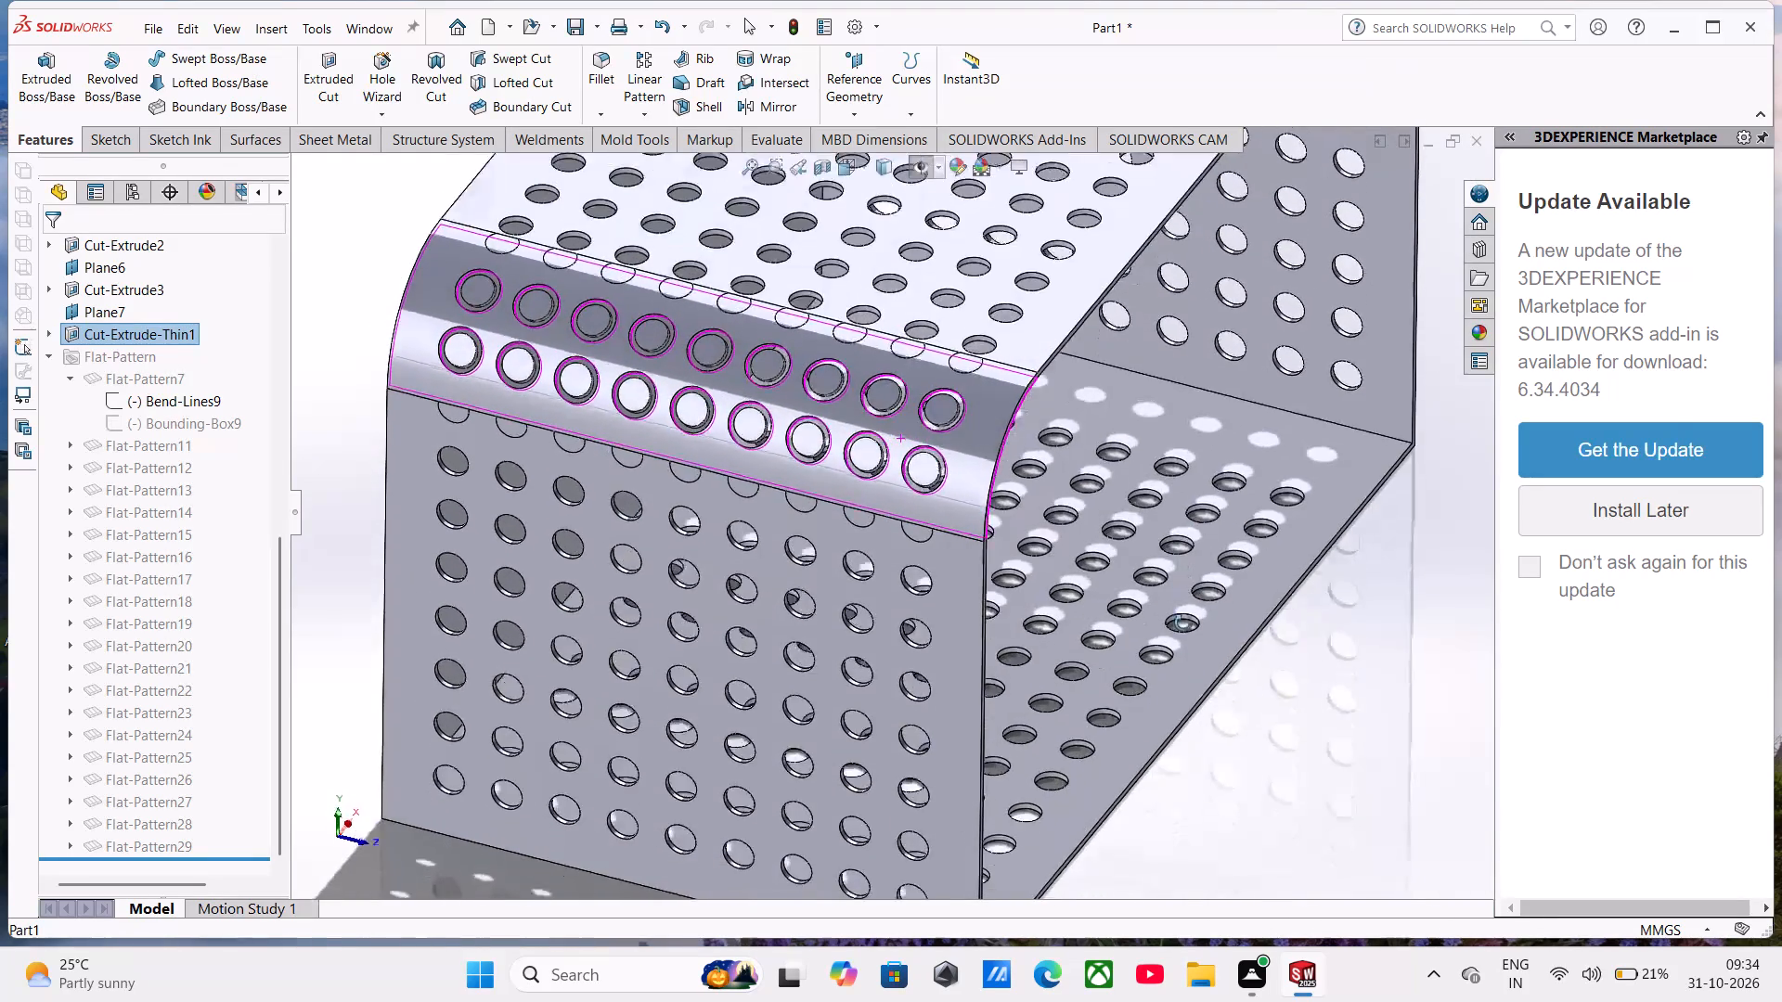
middle_drag(1183, 623, 1184, 638)
scroll(1017, 466, down, 2)
scroll(806, 456, up, 4)
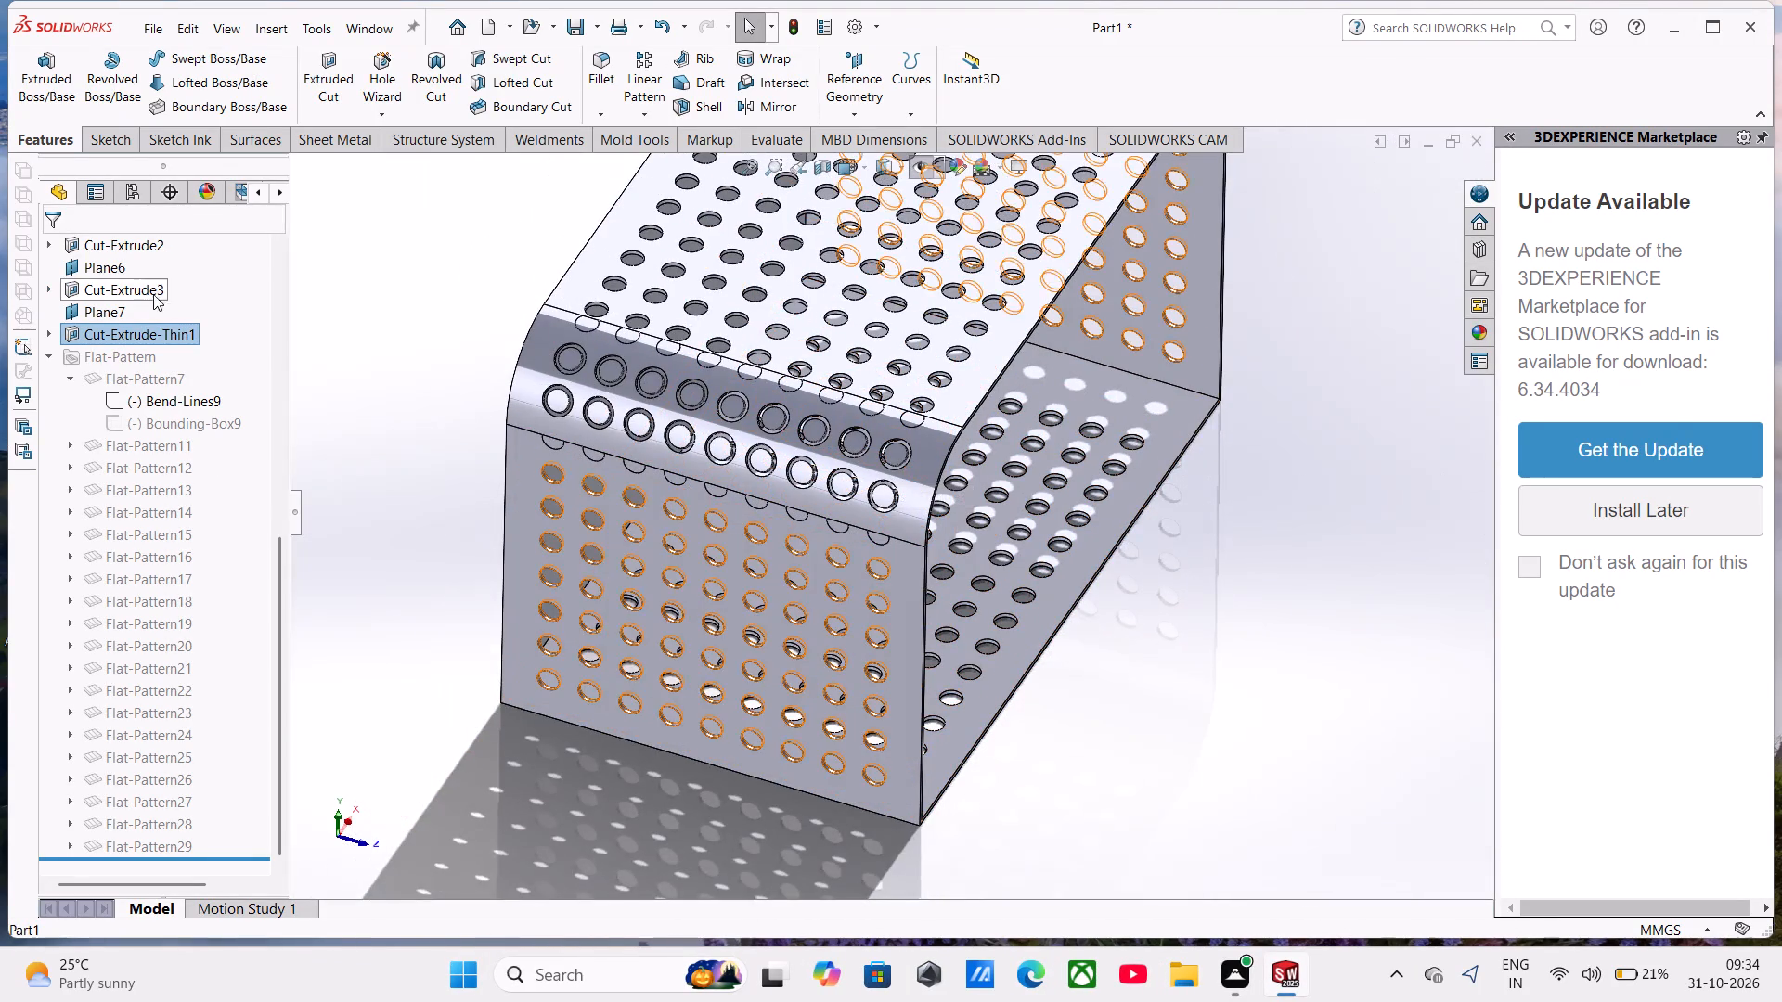
right_click(155, 340)
click(208, 443)
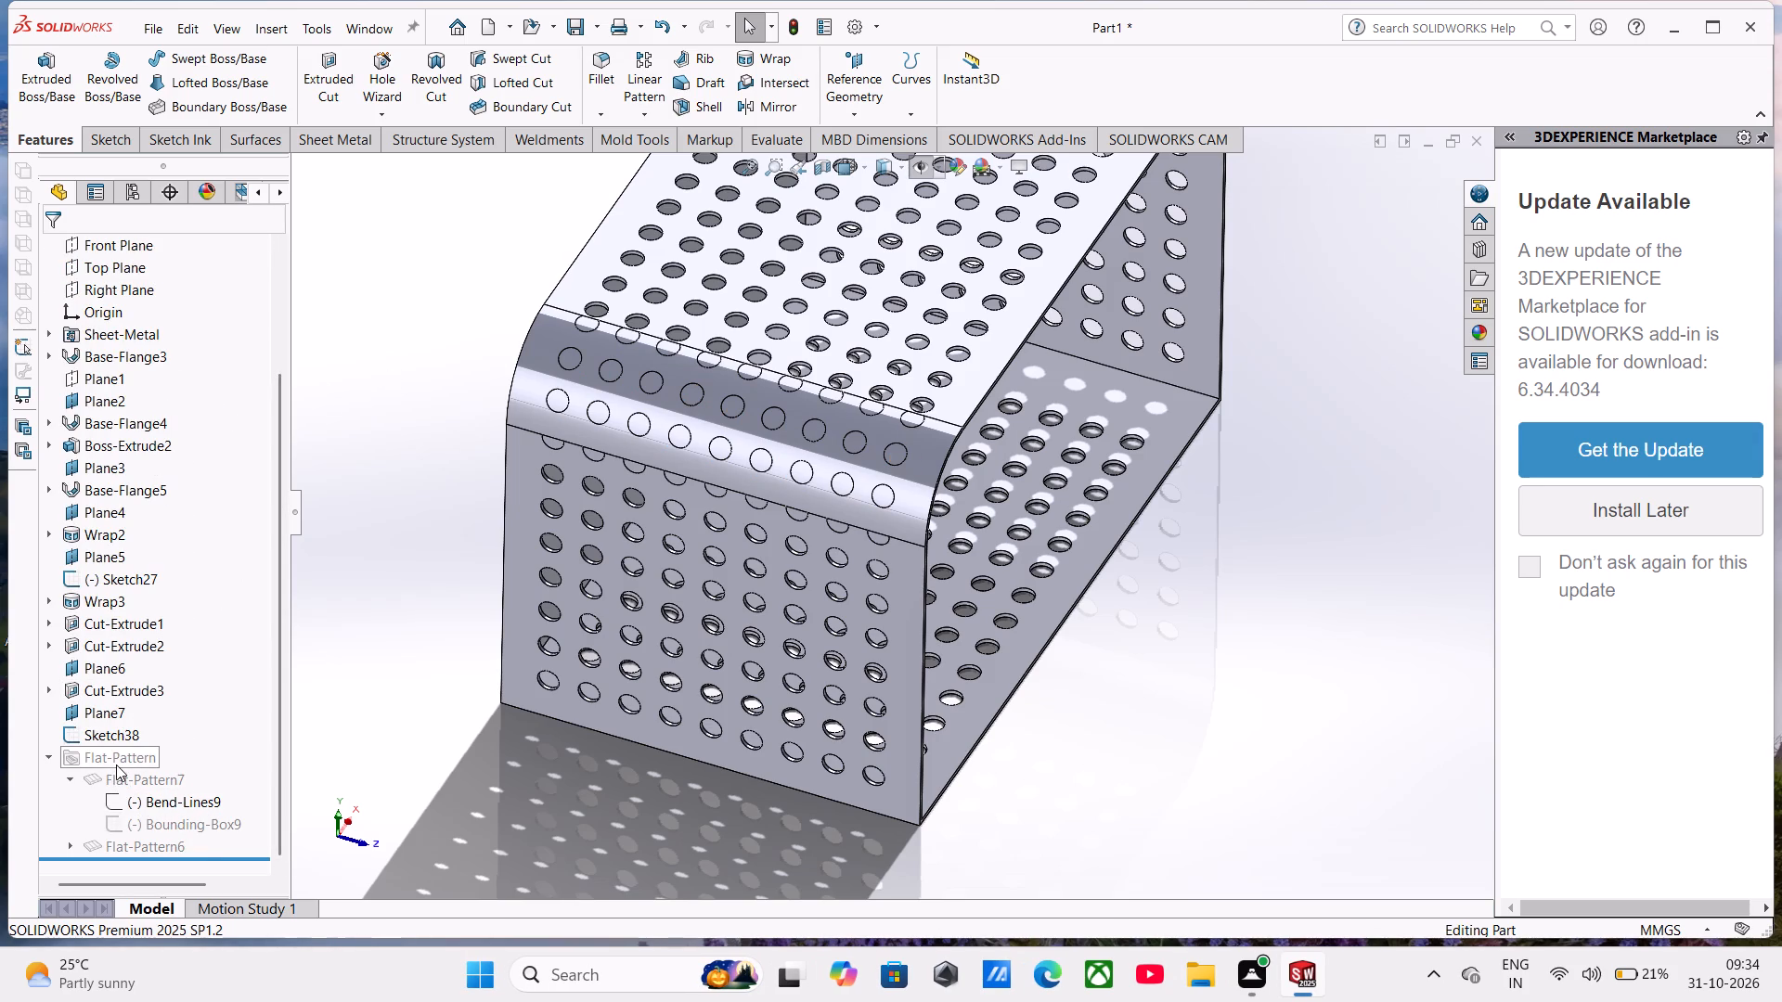
Start a Hole Wizard hole for the wrapped circles on the bend, using a 3D sketch for its position.
scroll(639, 415, down, 4)
scroll(740, 465, up, 5)
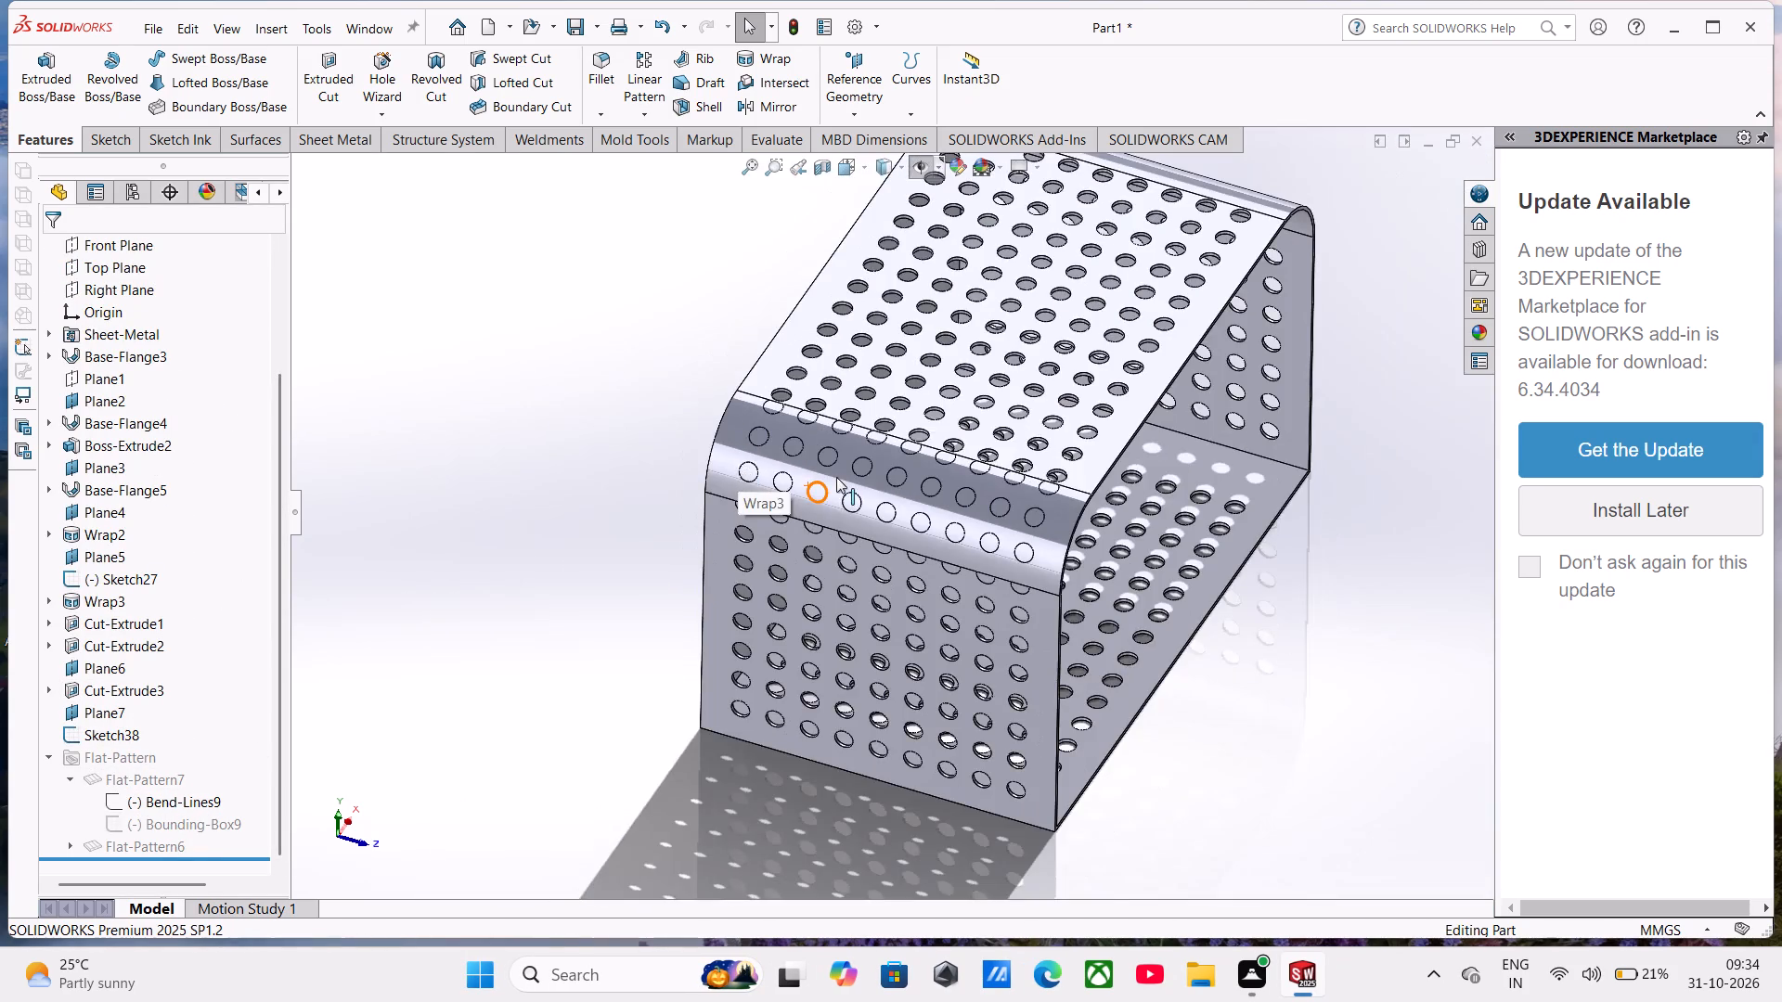
scroll(839, 480, down, 5)
click(821, 504)
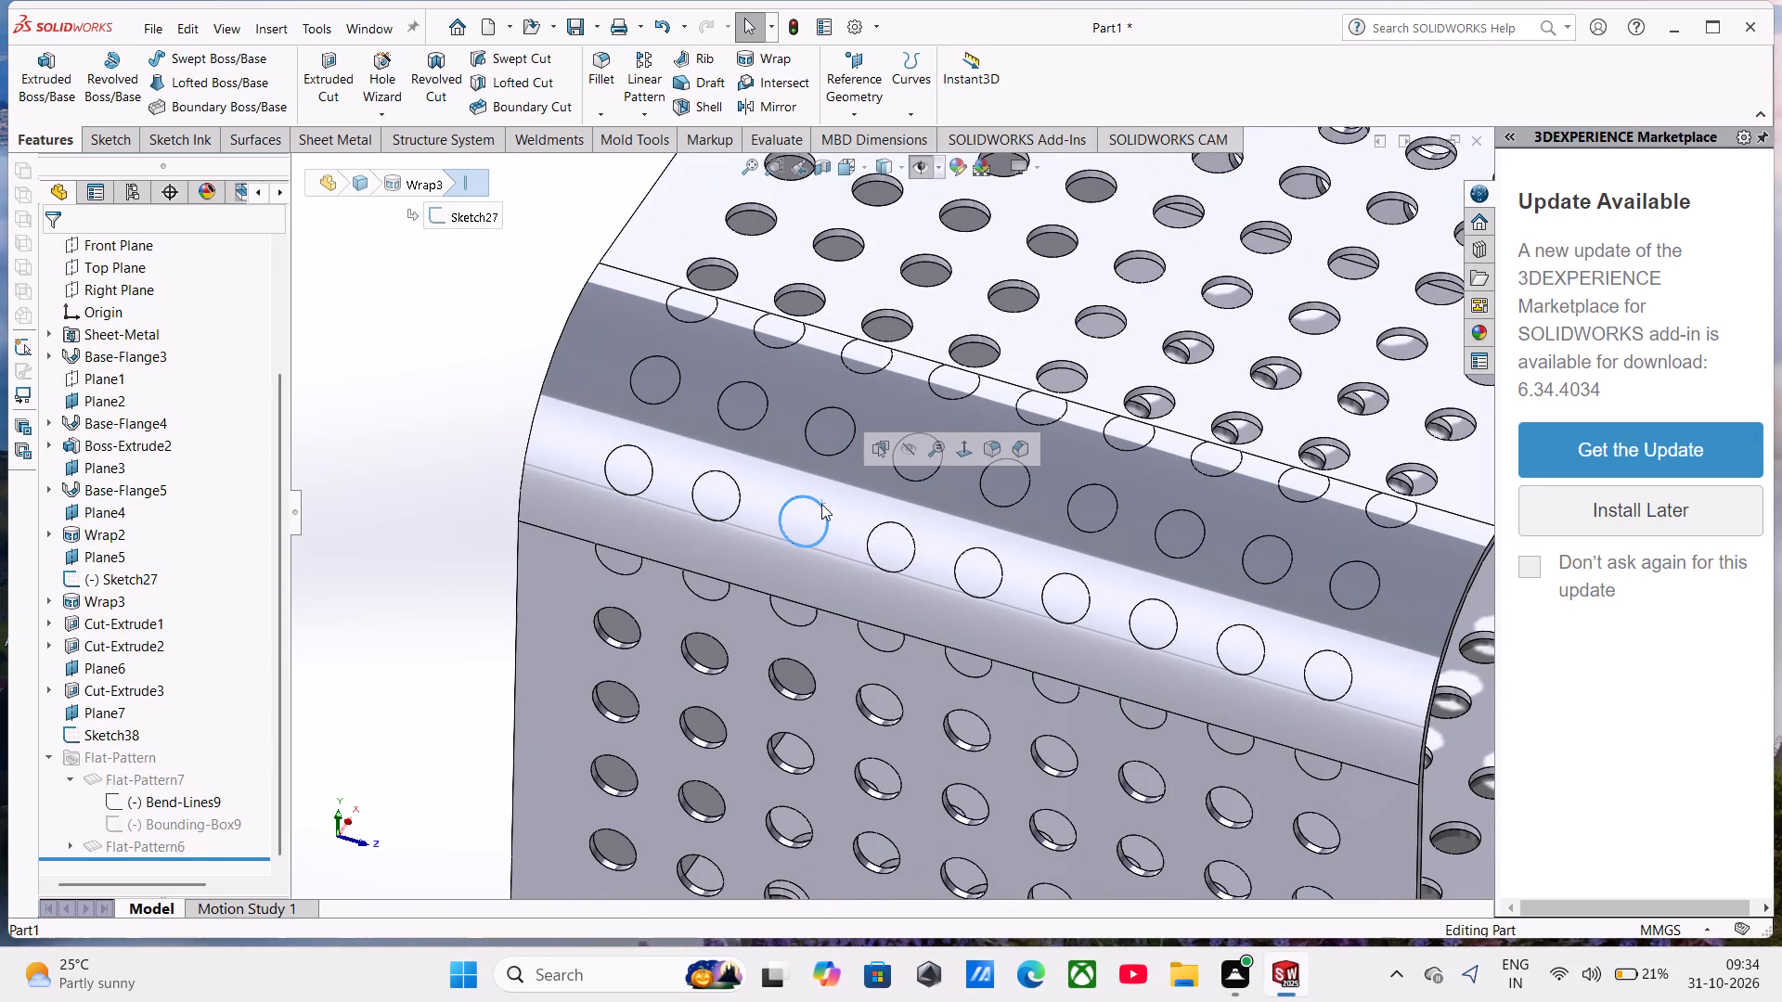
click(376, 68)
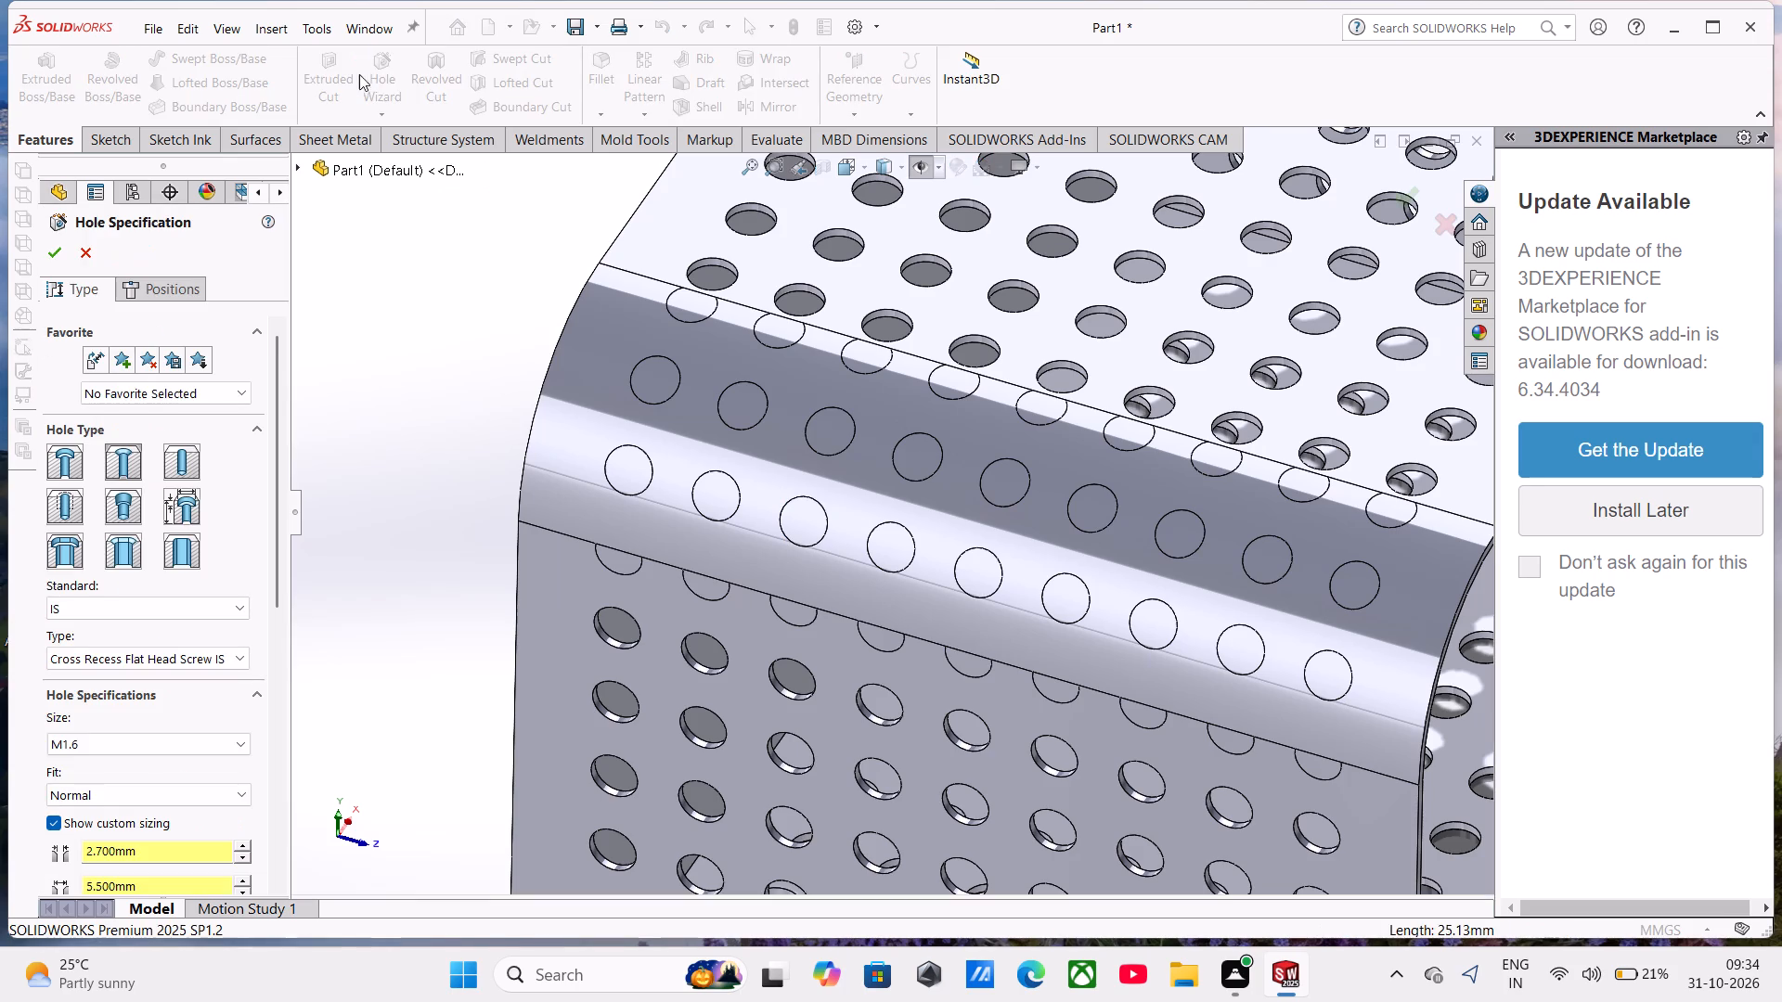
click(191, 285)
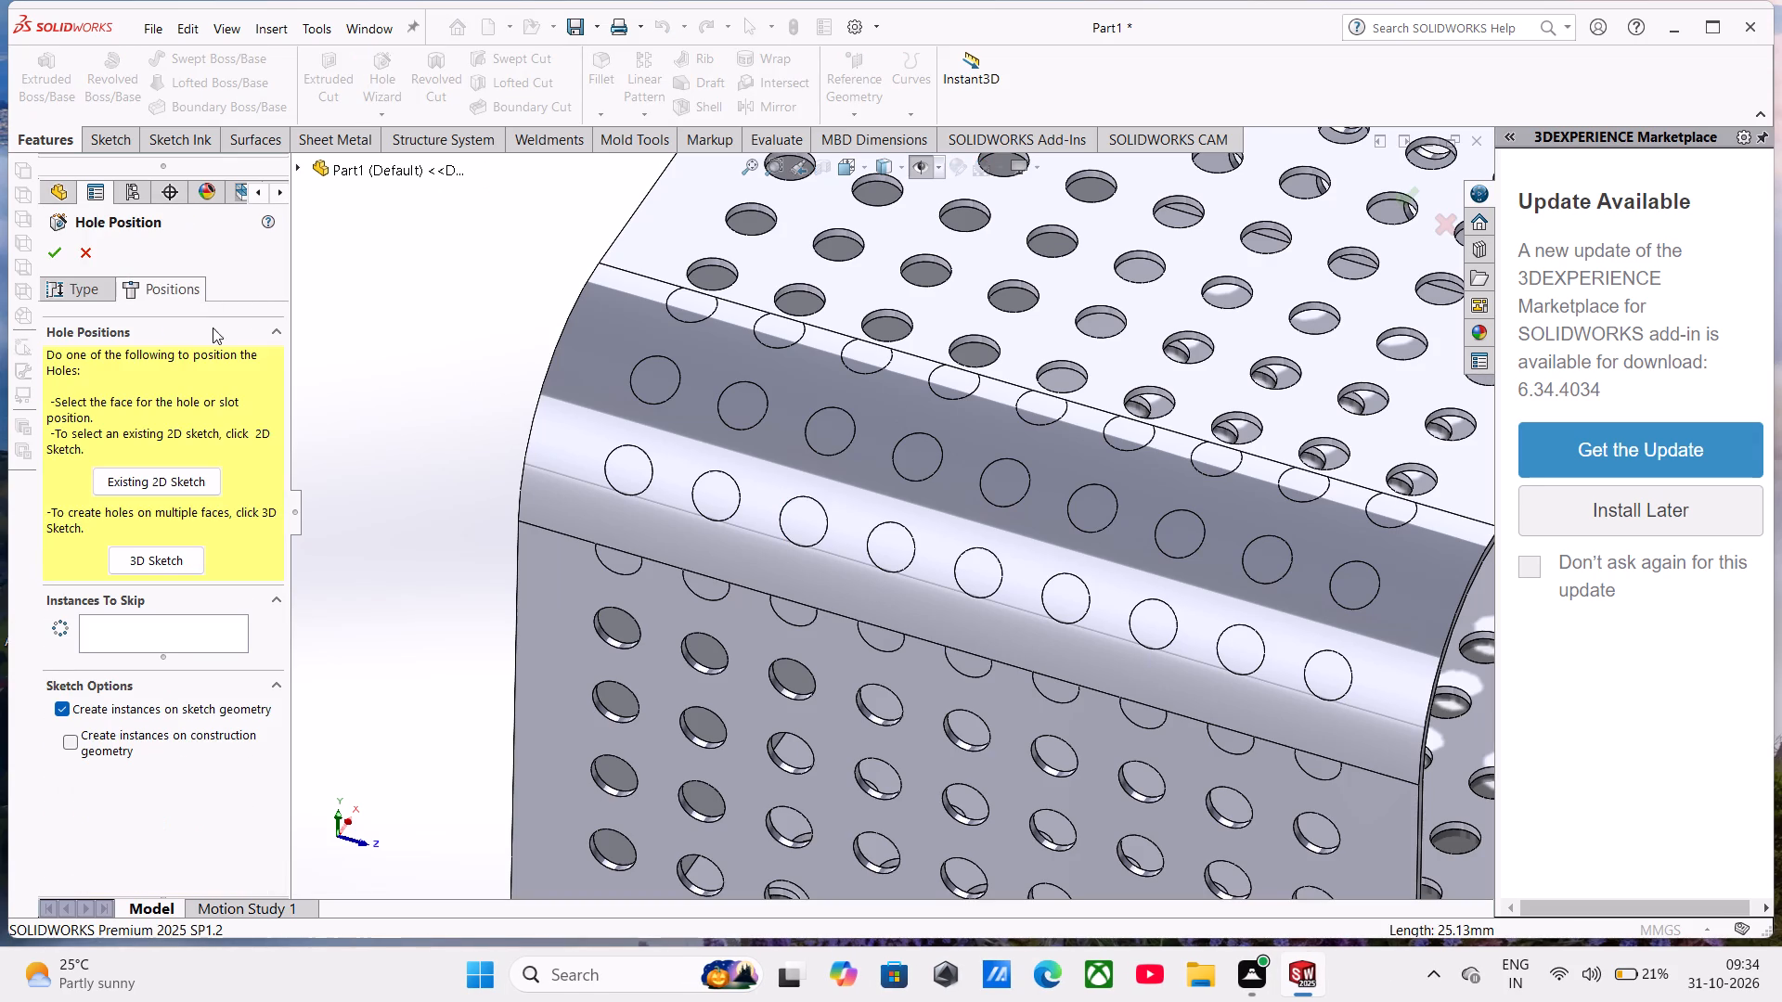
click(138, 552)
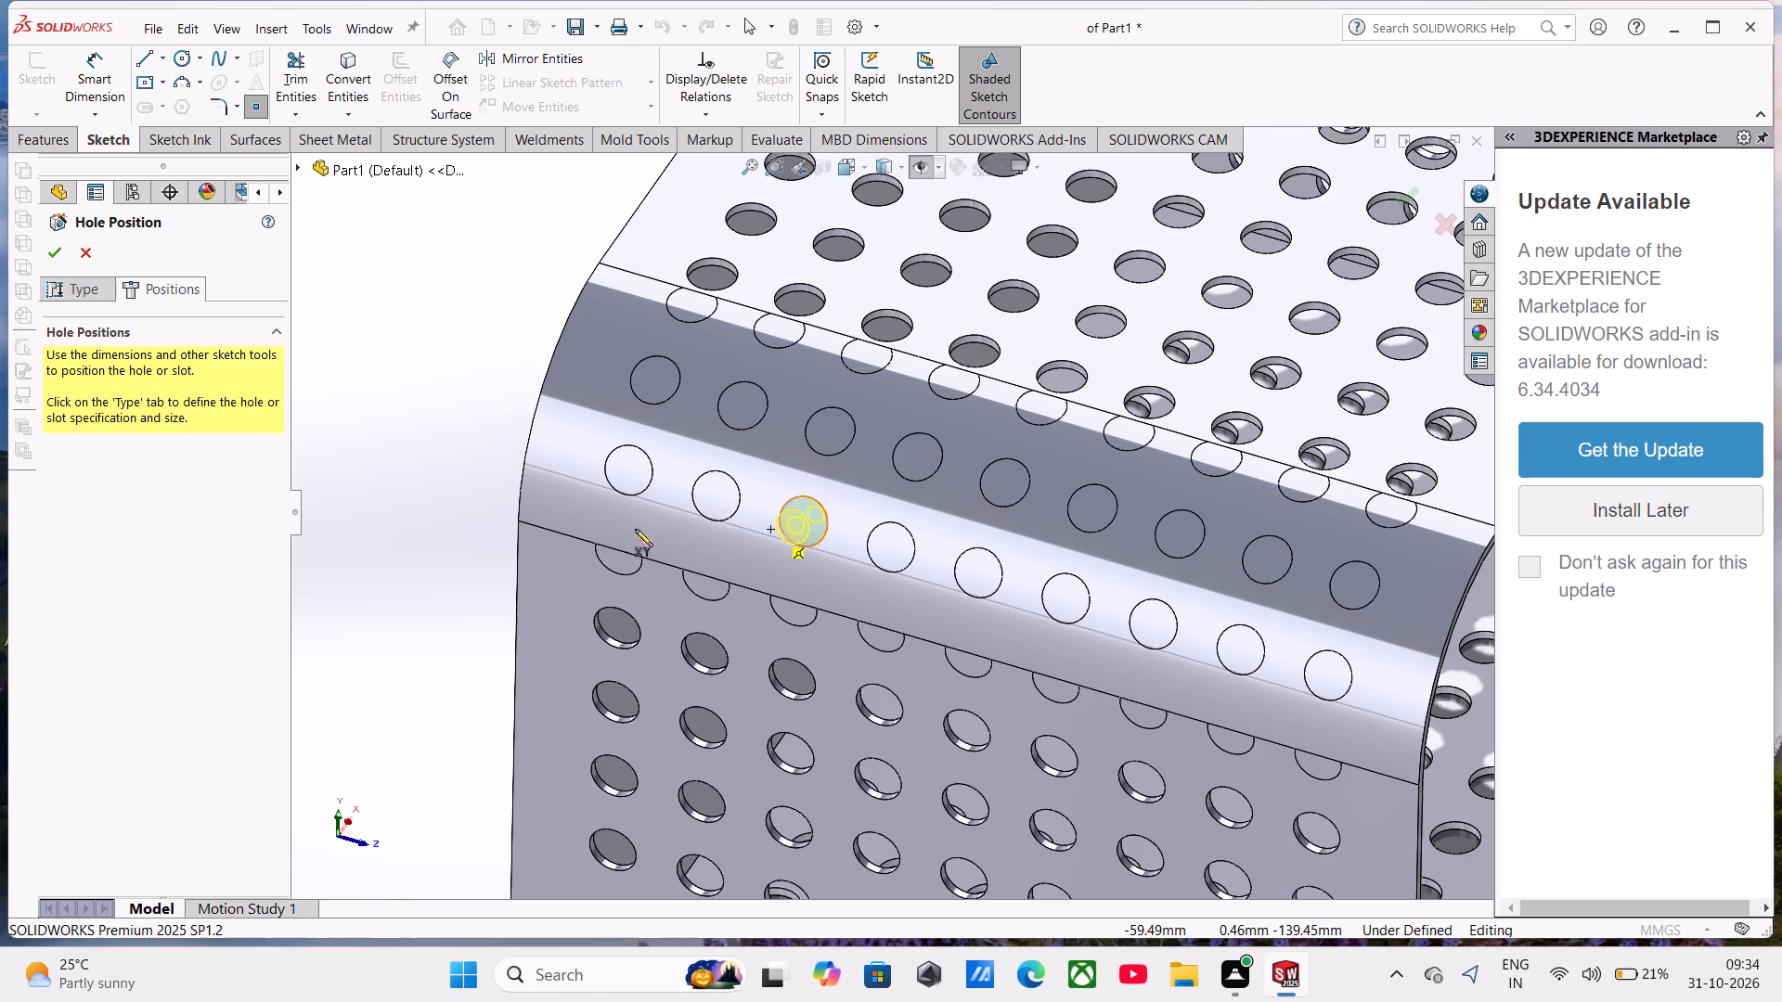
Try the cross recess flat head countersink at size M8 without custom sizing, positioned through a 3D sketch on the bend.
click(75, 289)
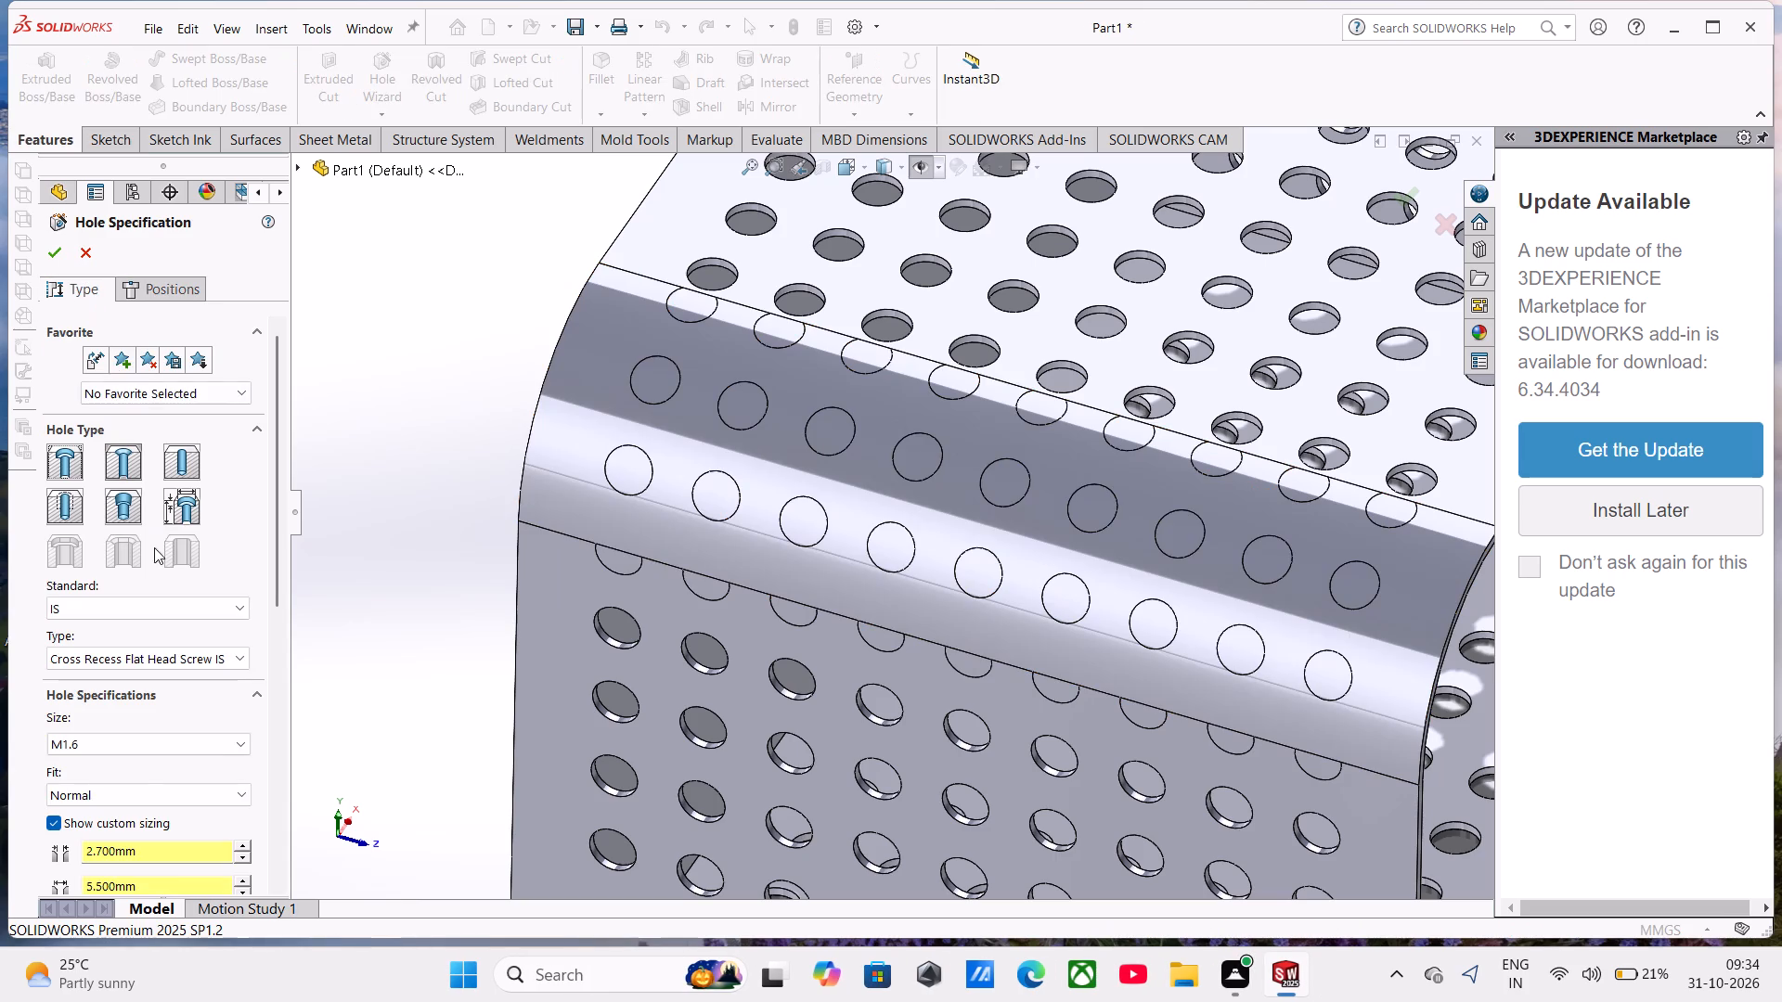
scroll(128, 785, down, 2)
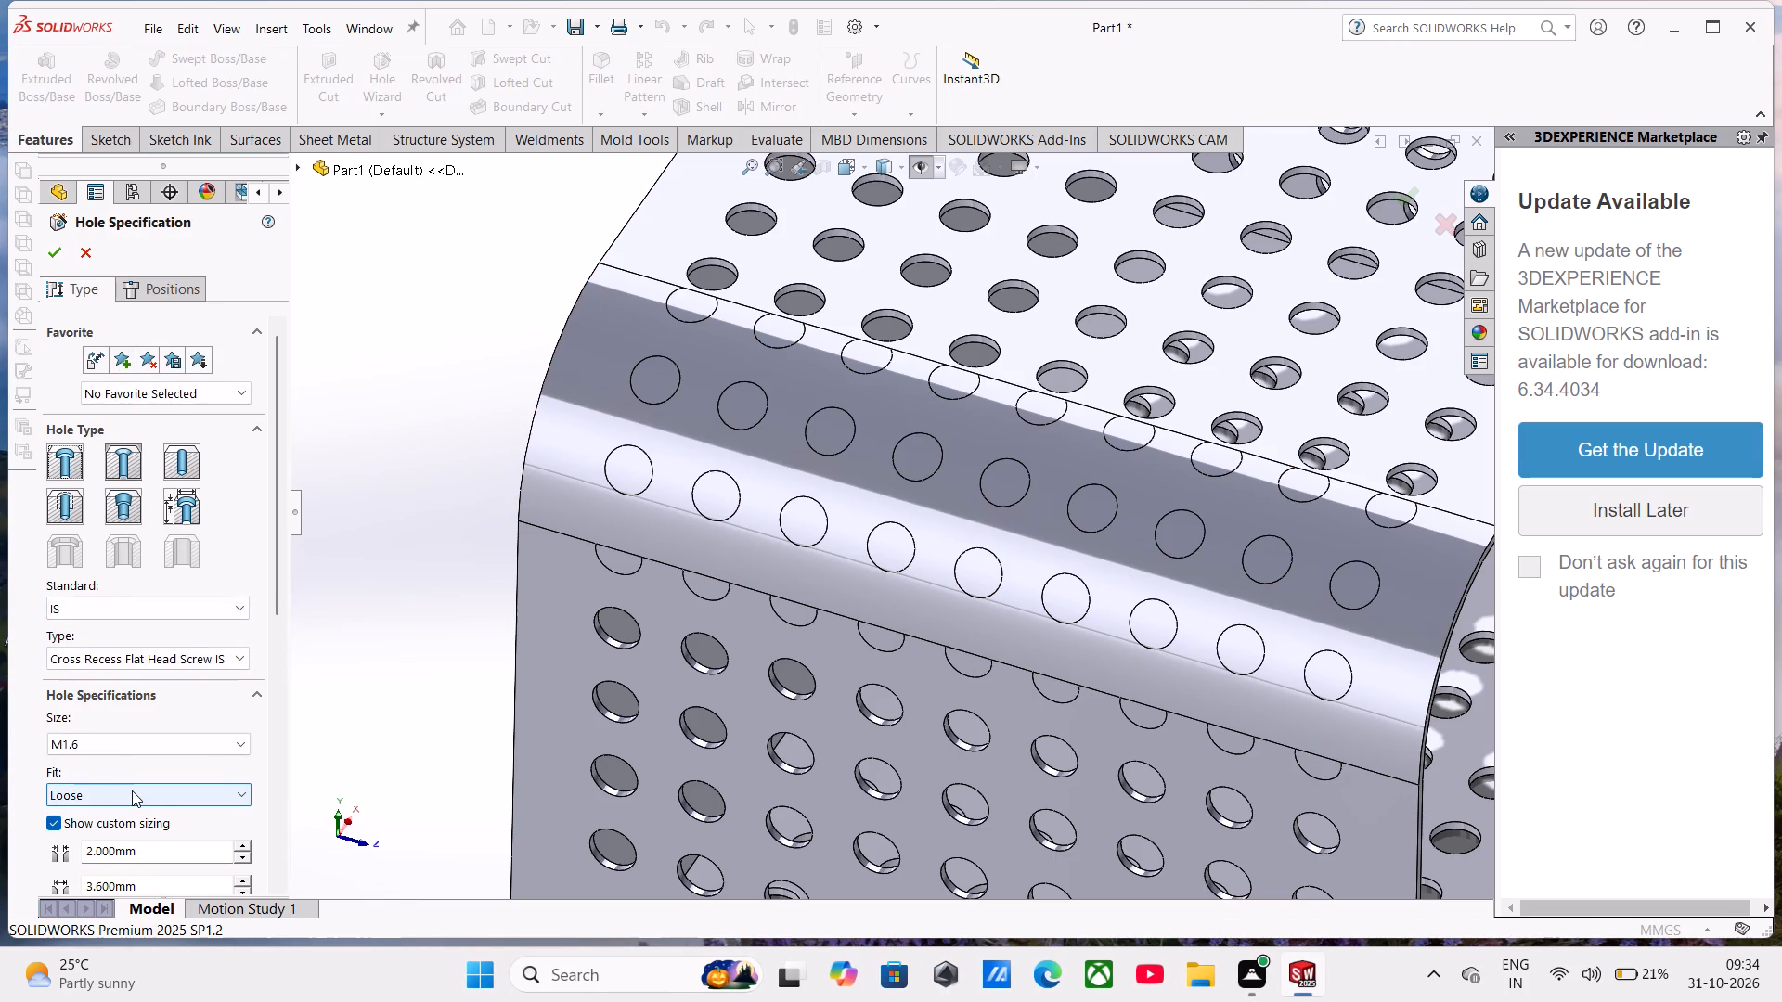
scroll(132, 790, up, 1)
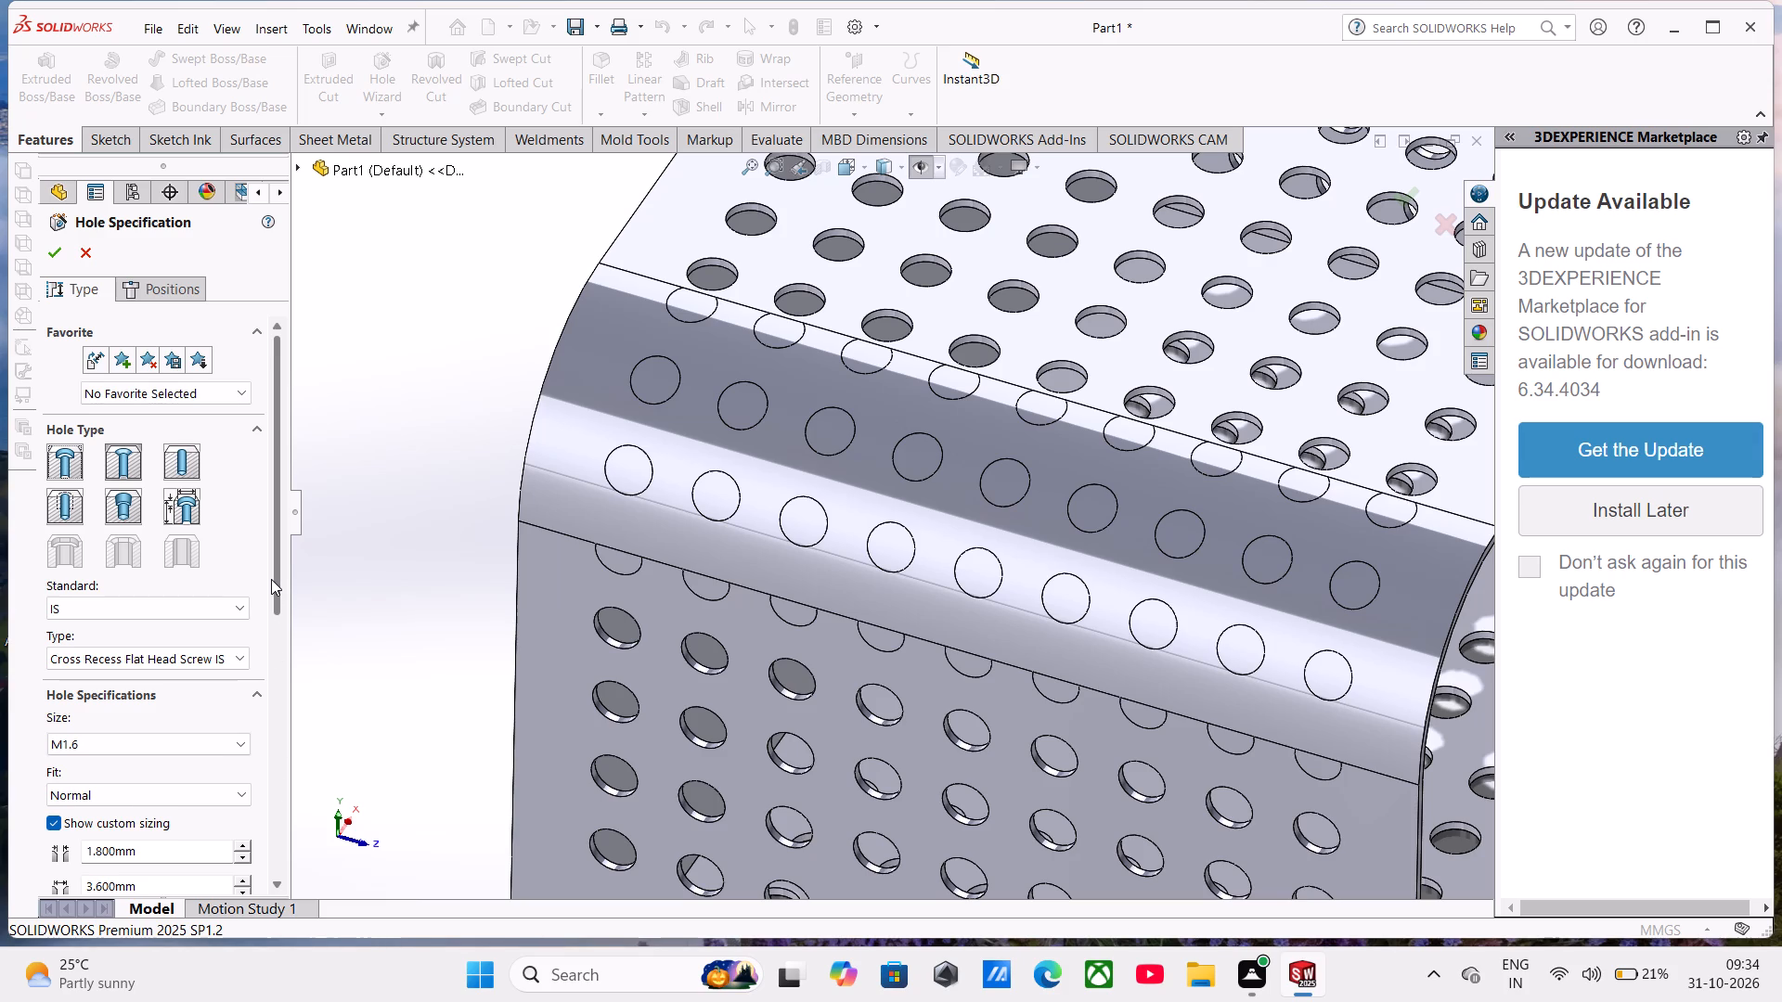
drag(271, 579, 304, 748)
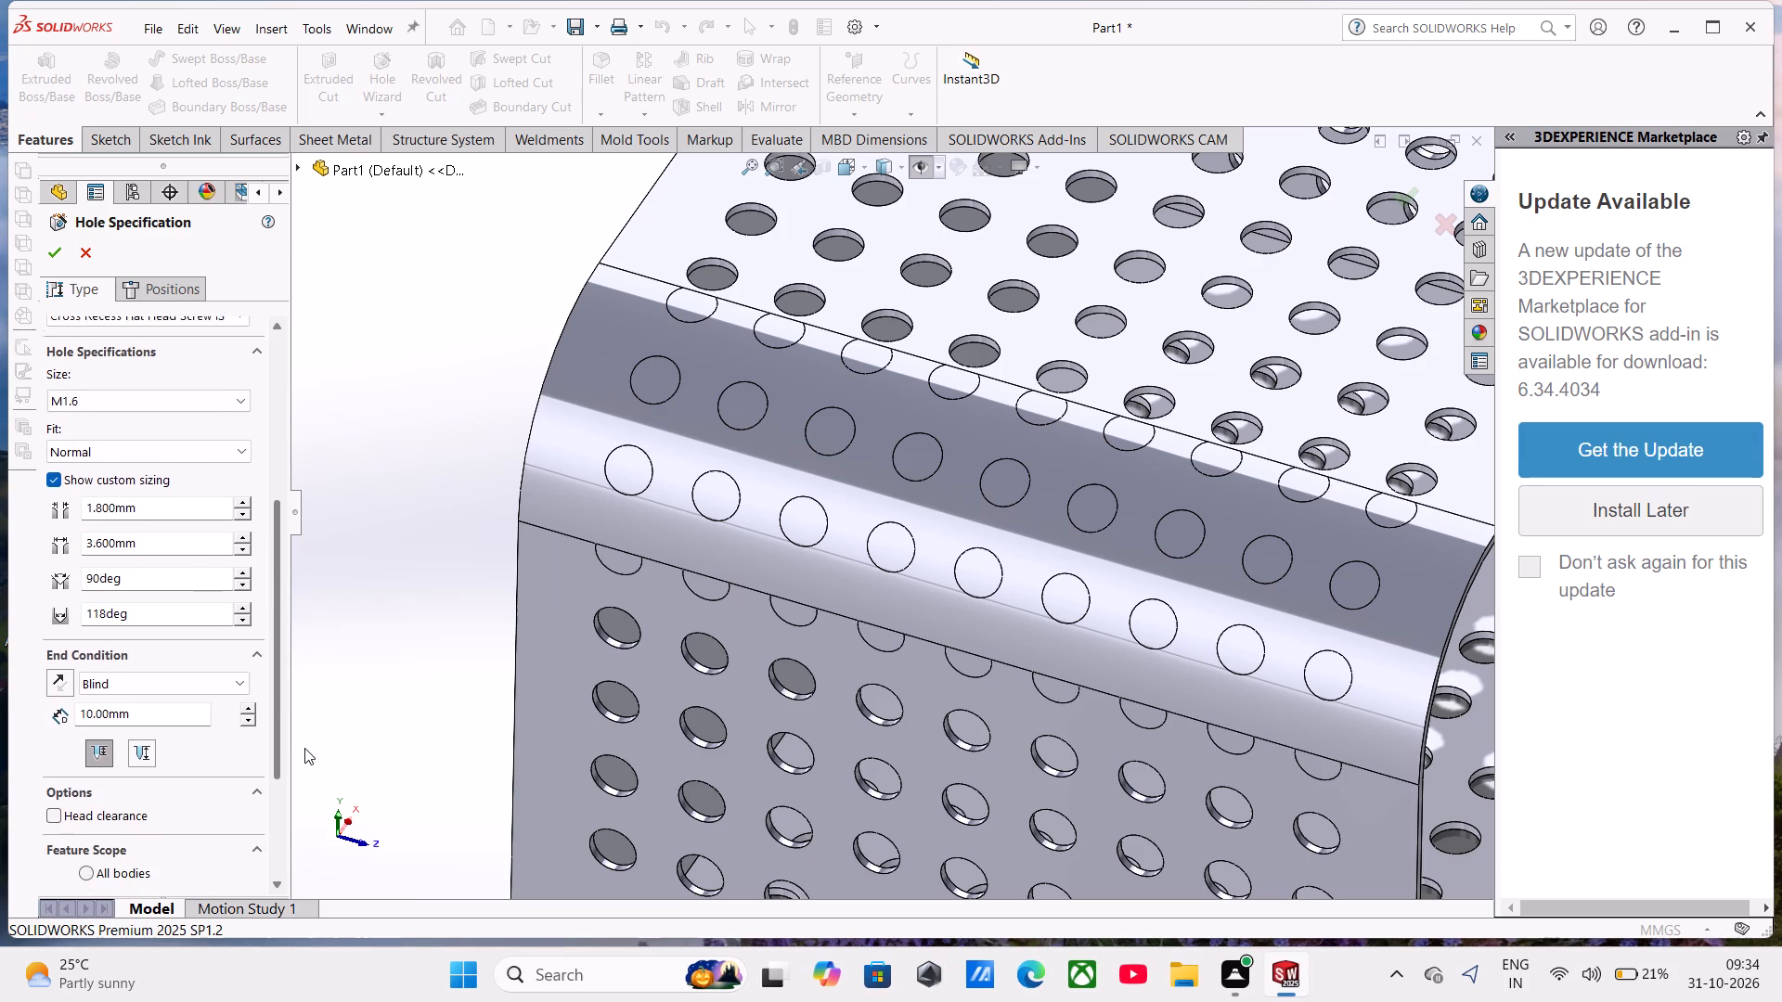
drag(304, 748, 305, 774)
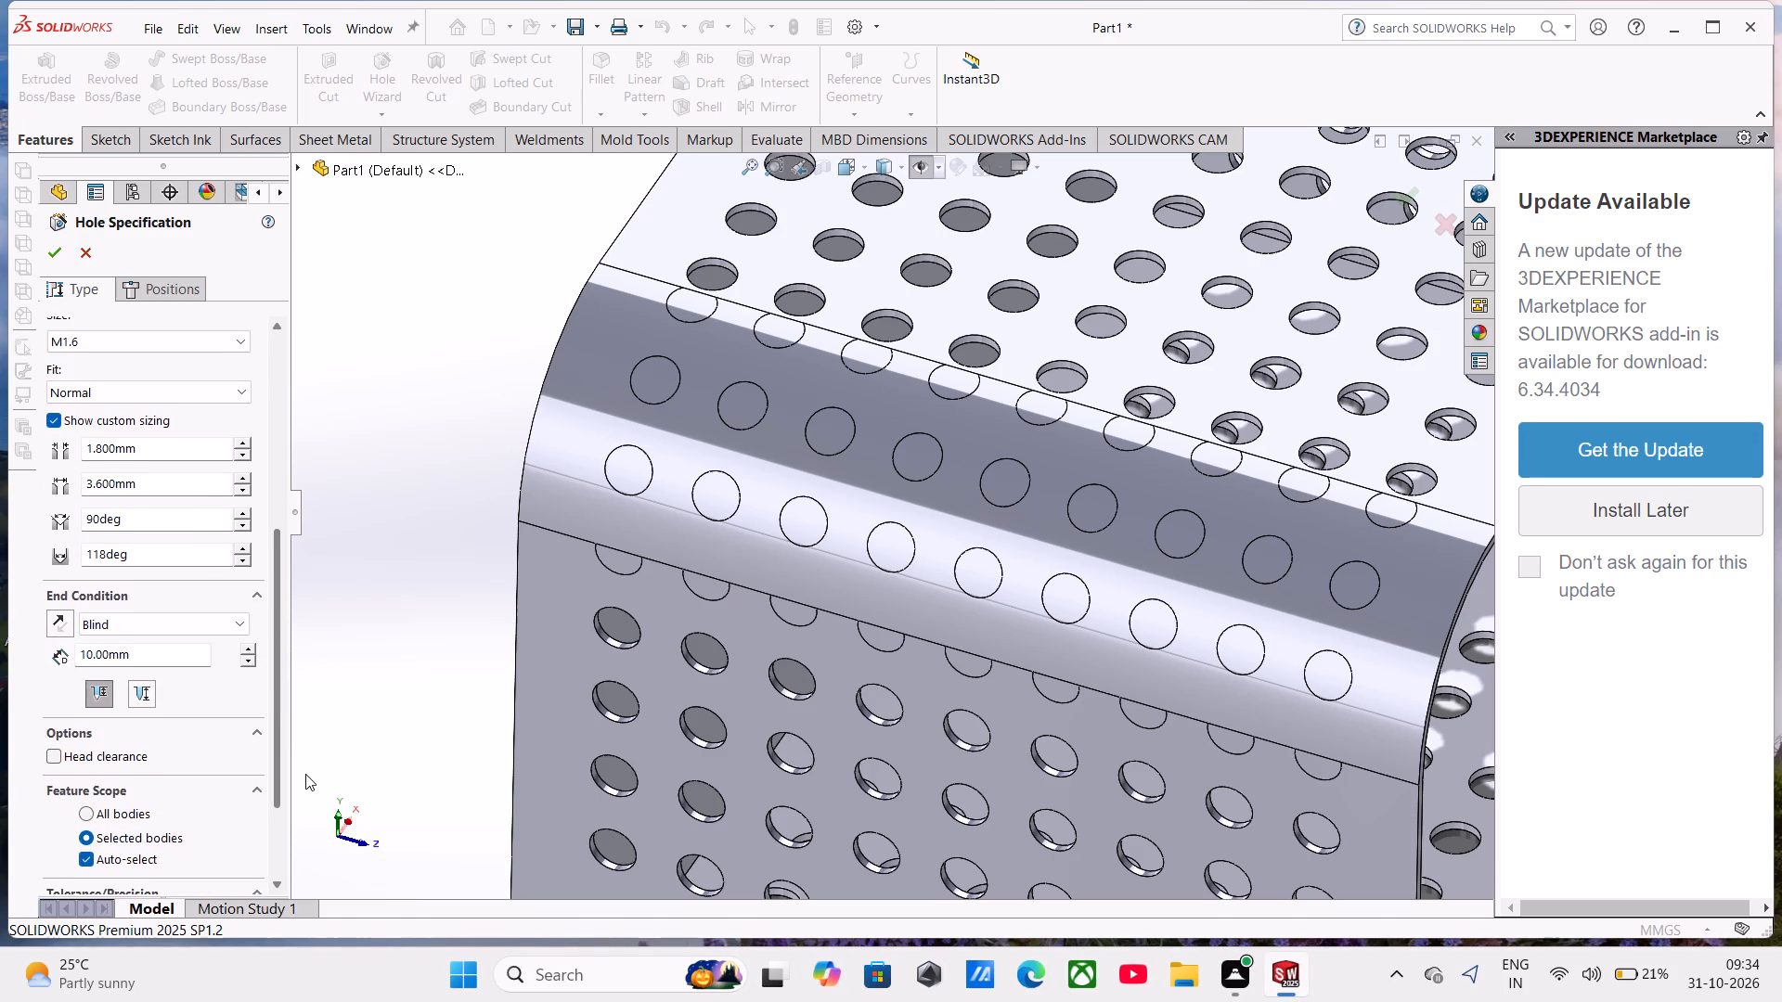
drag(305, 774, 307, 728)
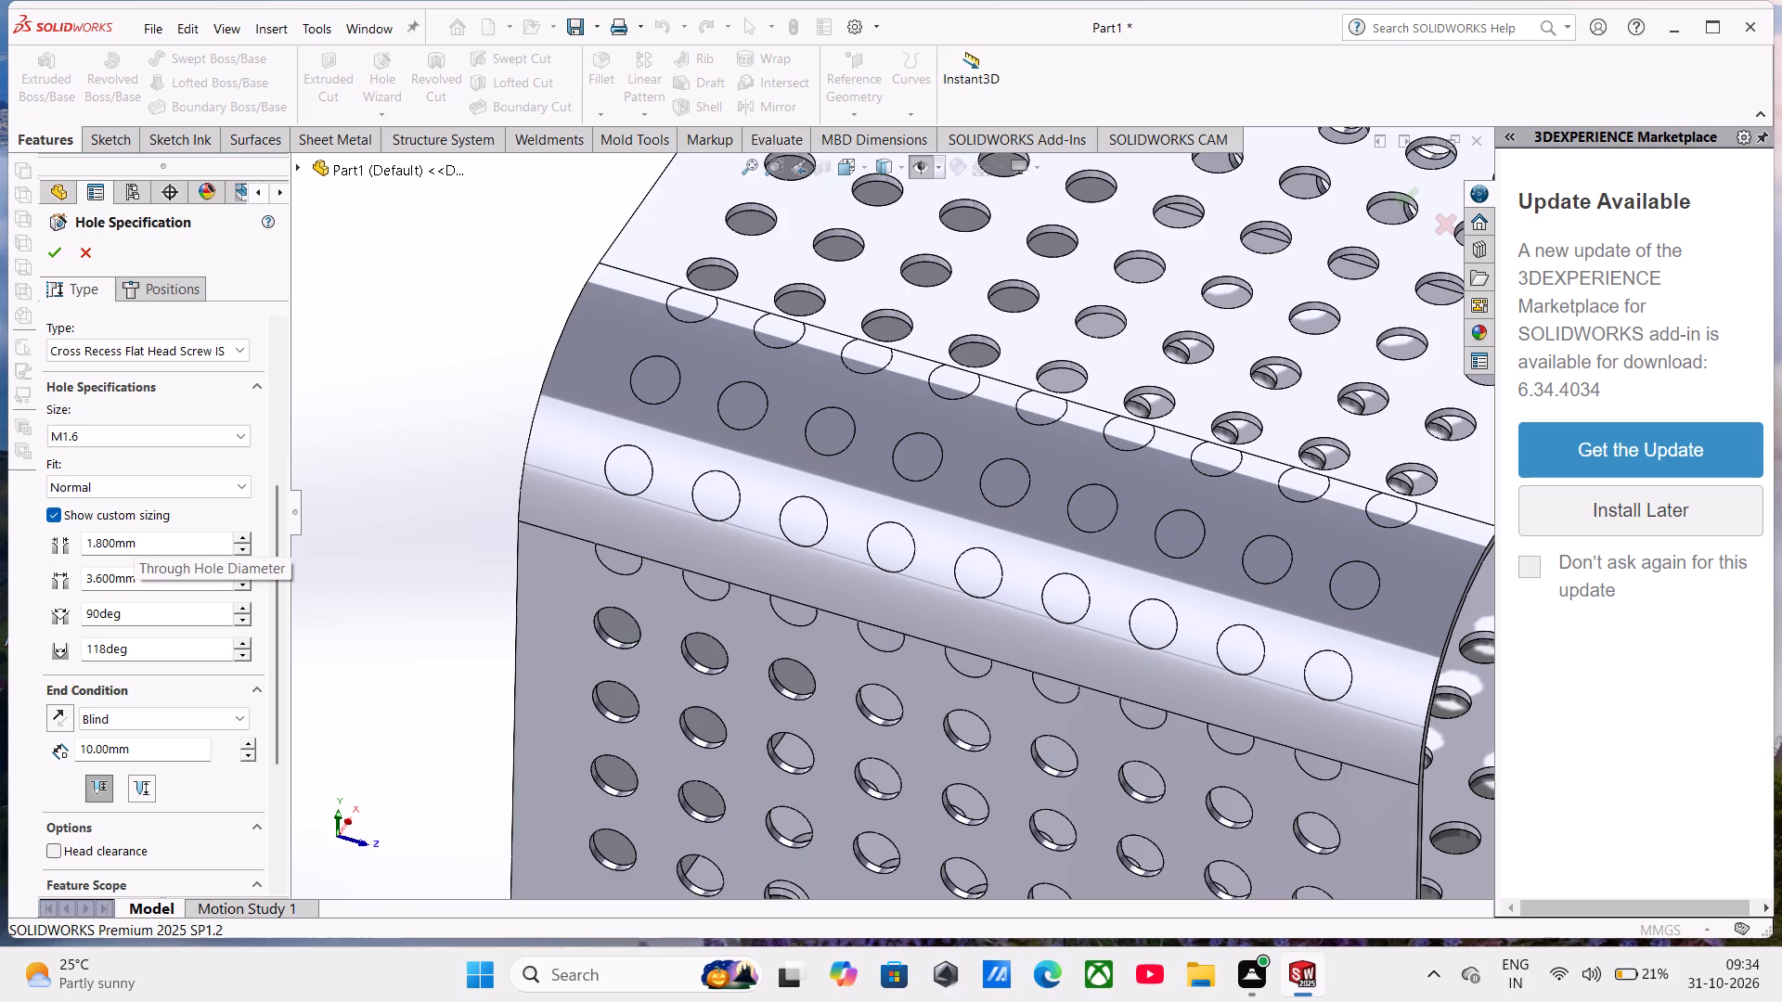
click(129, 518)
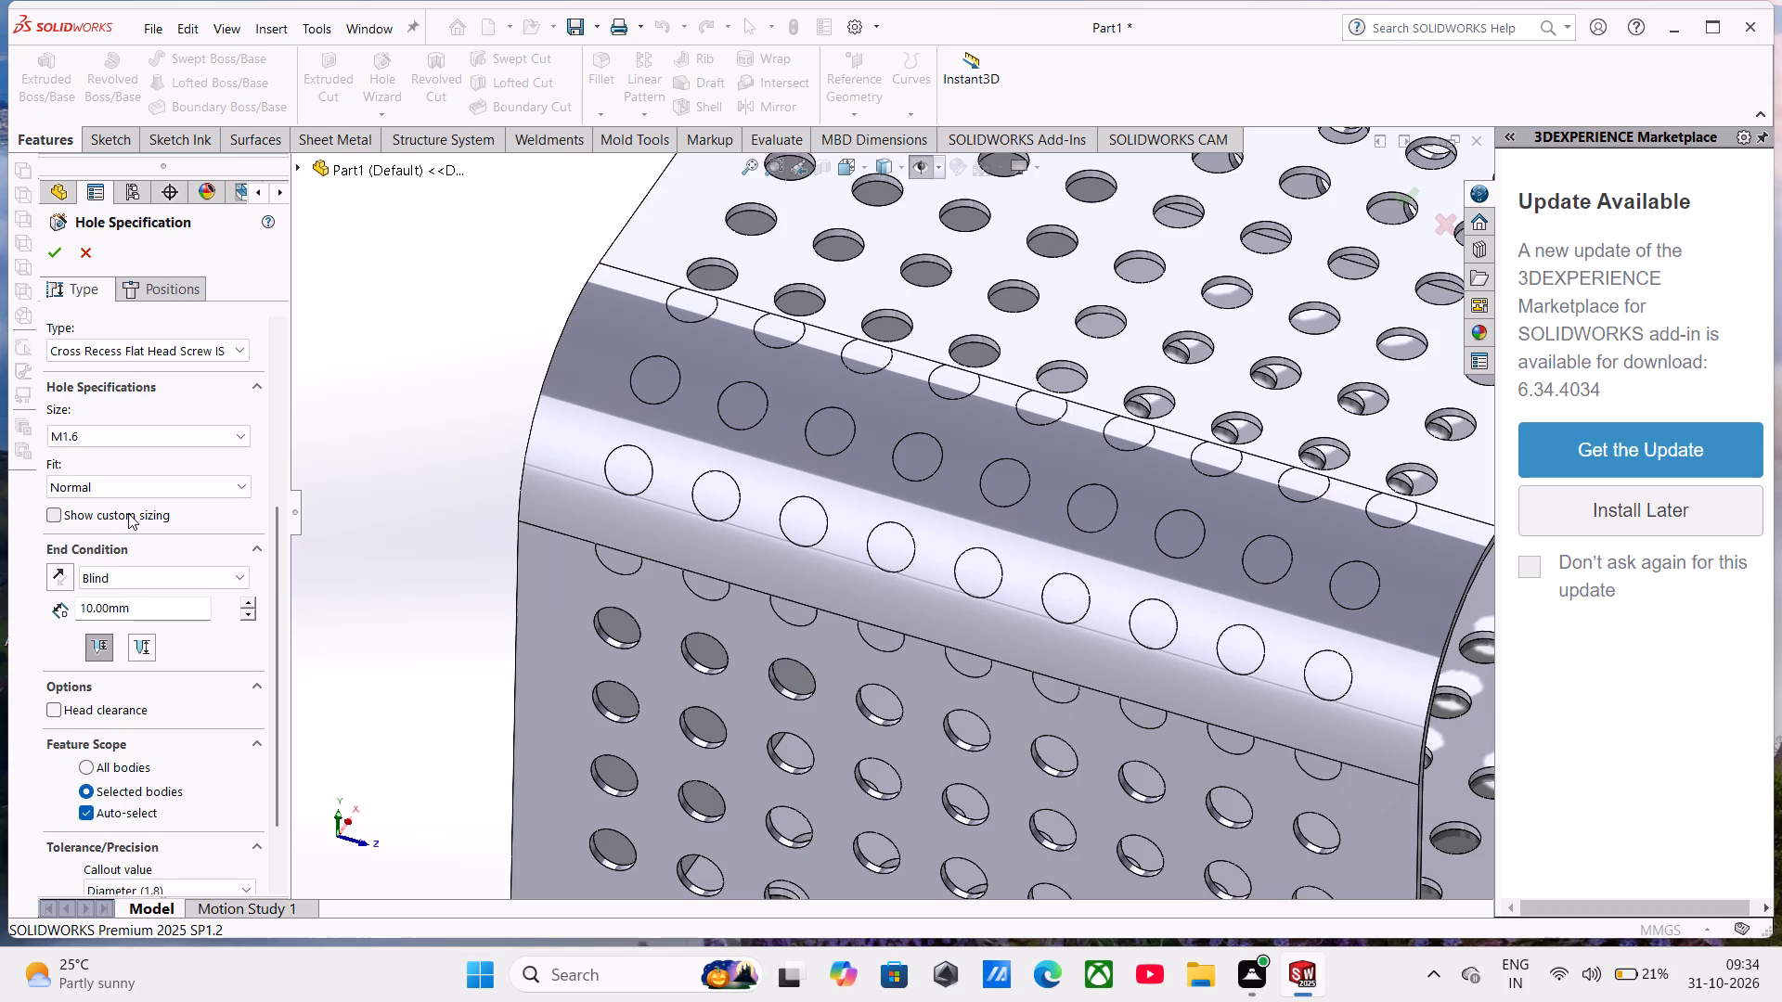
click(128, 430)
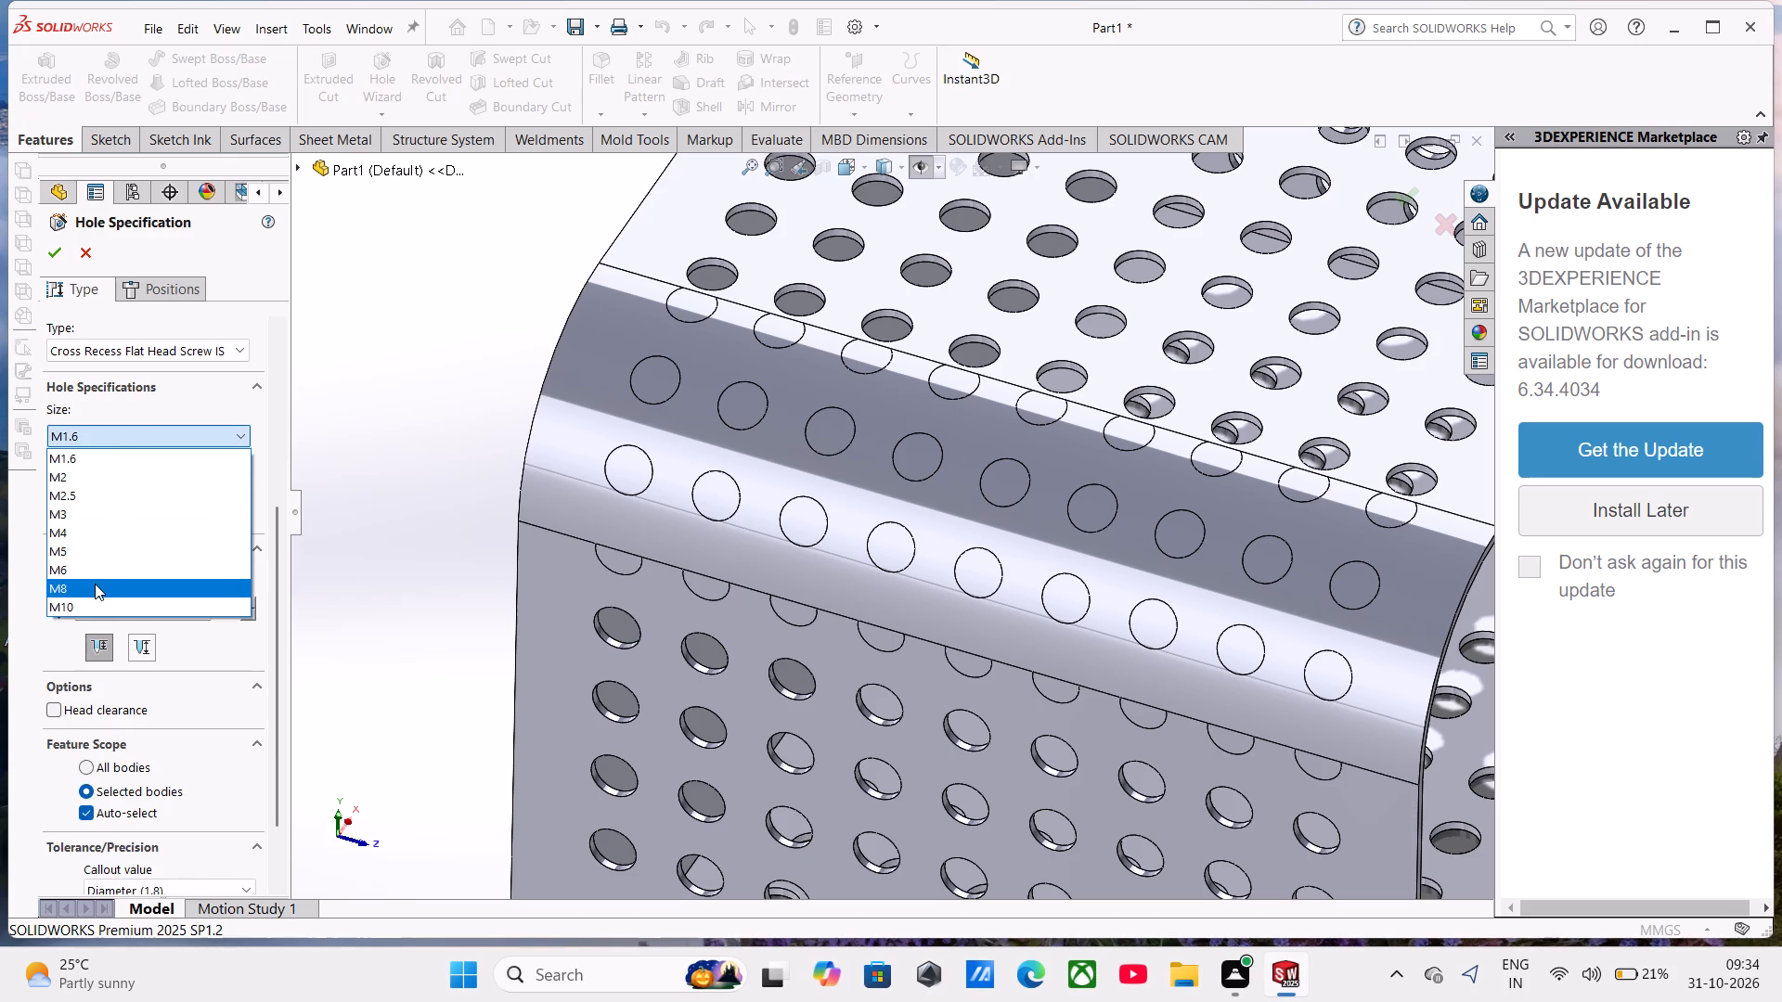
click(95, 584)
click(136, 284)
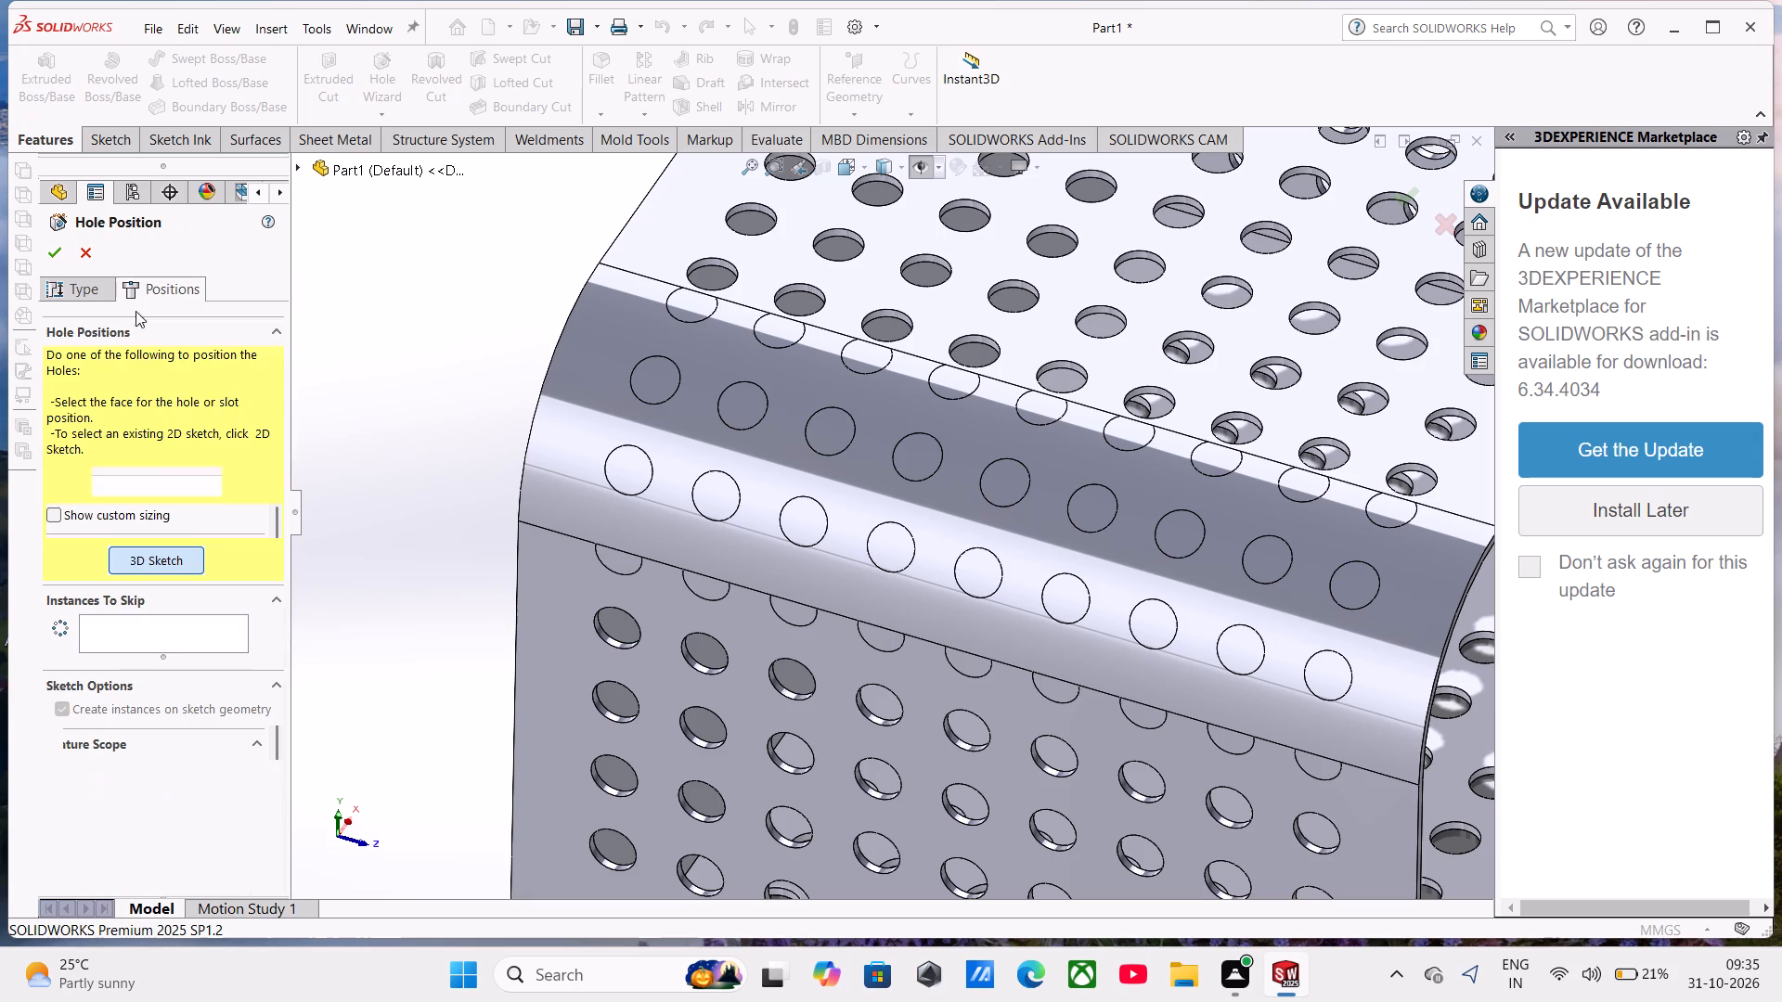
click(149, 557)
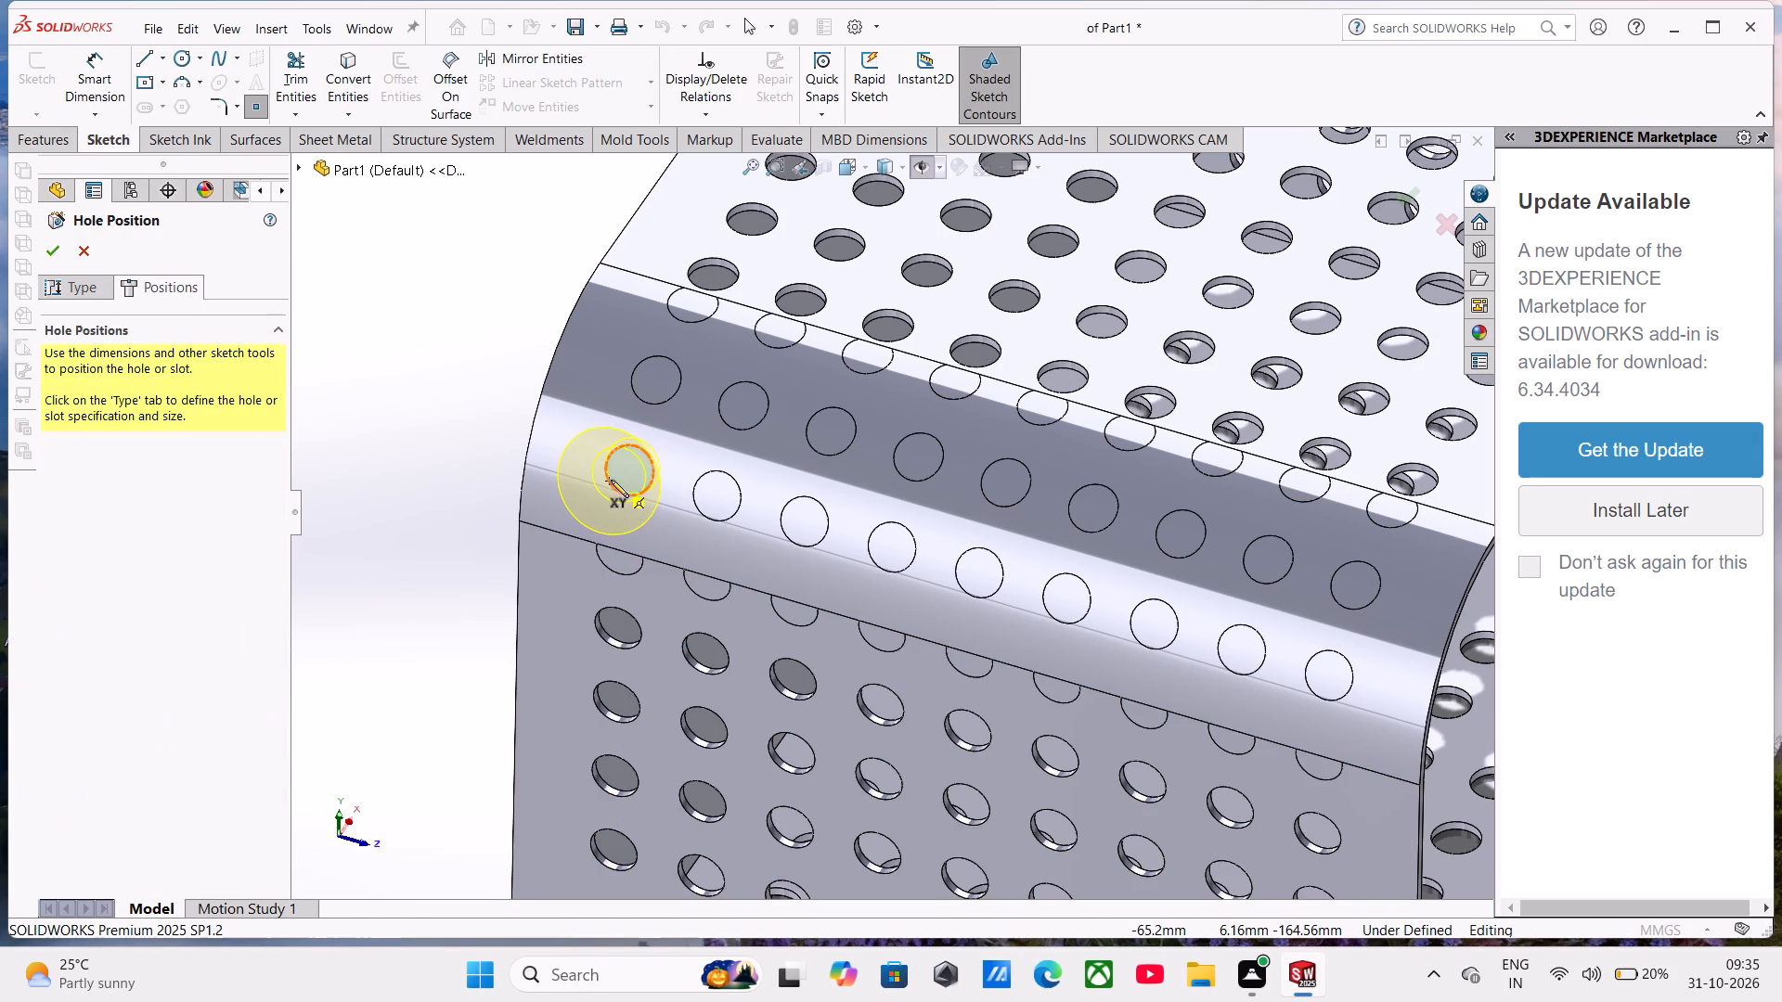
Change the hole type to a plain dowel hole of size Ø8.0 and position it with a 3D sketch.
click(67, 287)
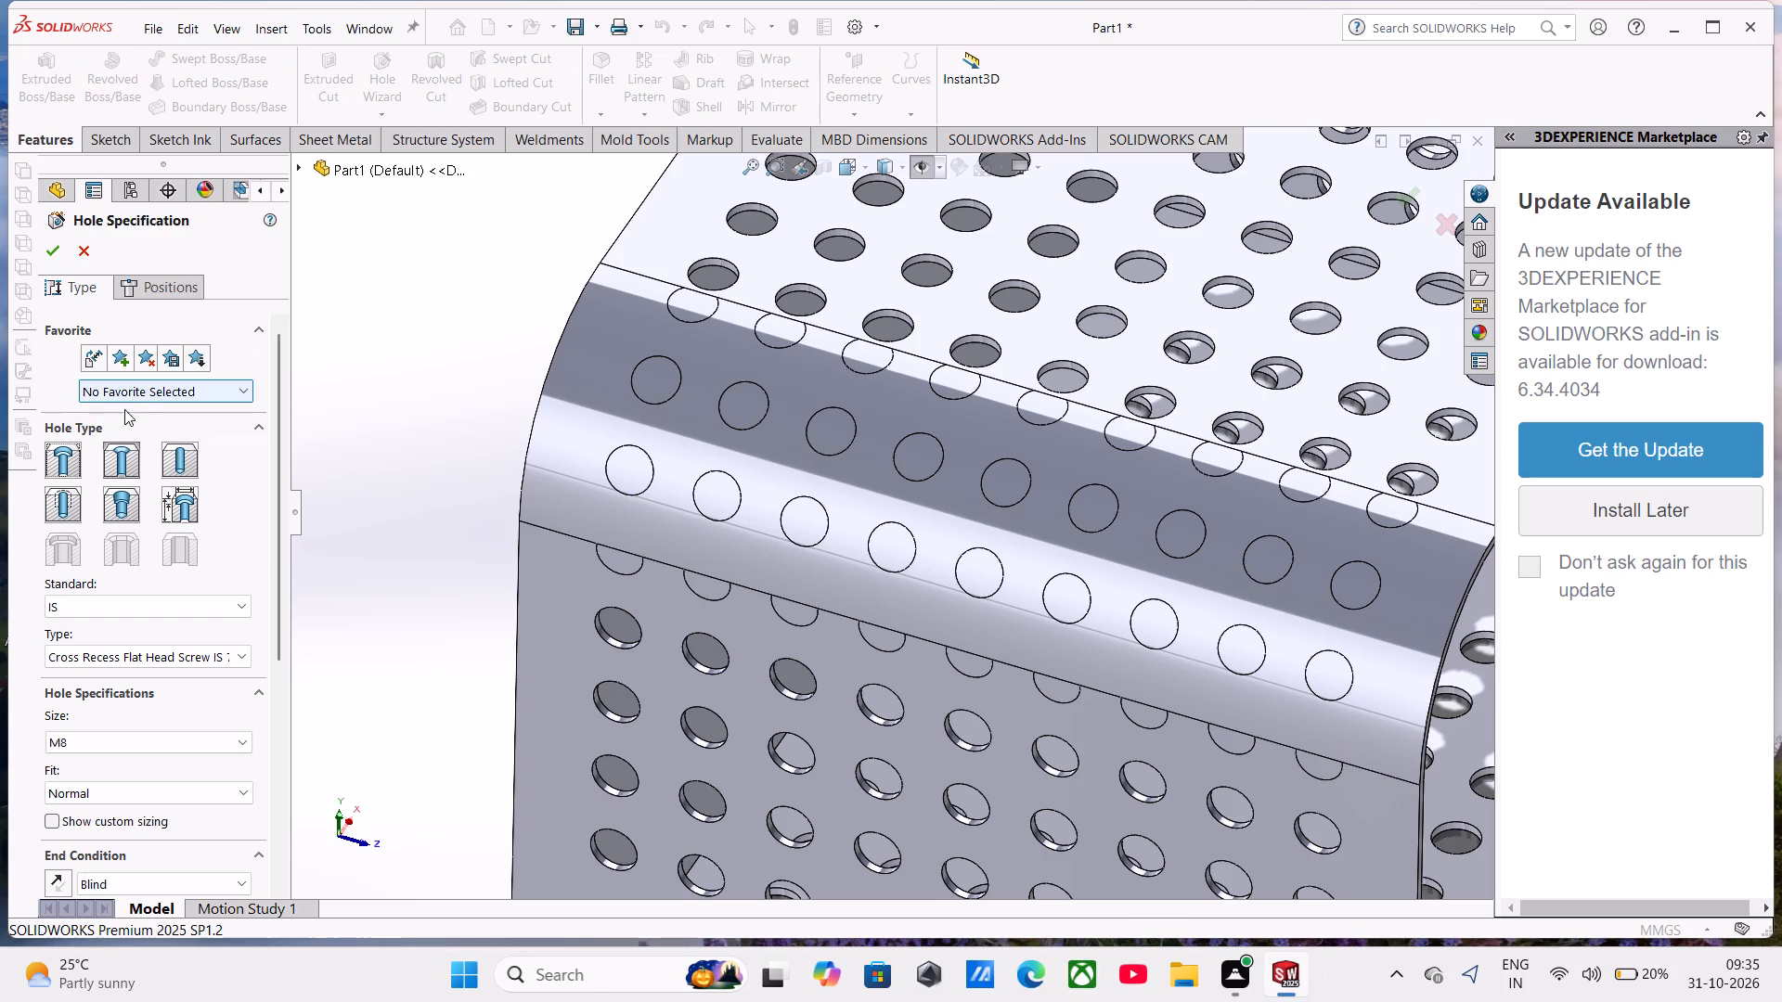
click(183, 454)
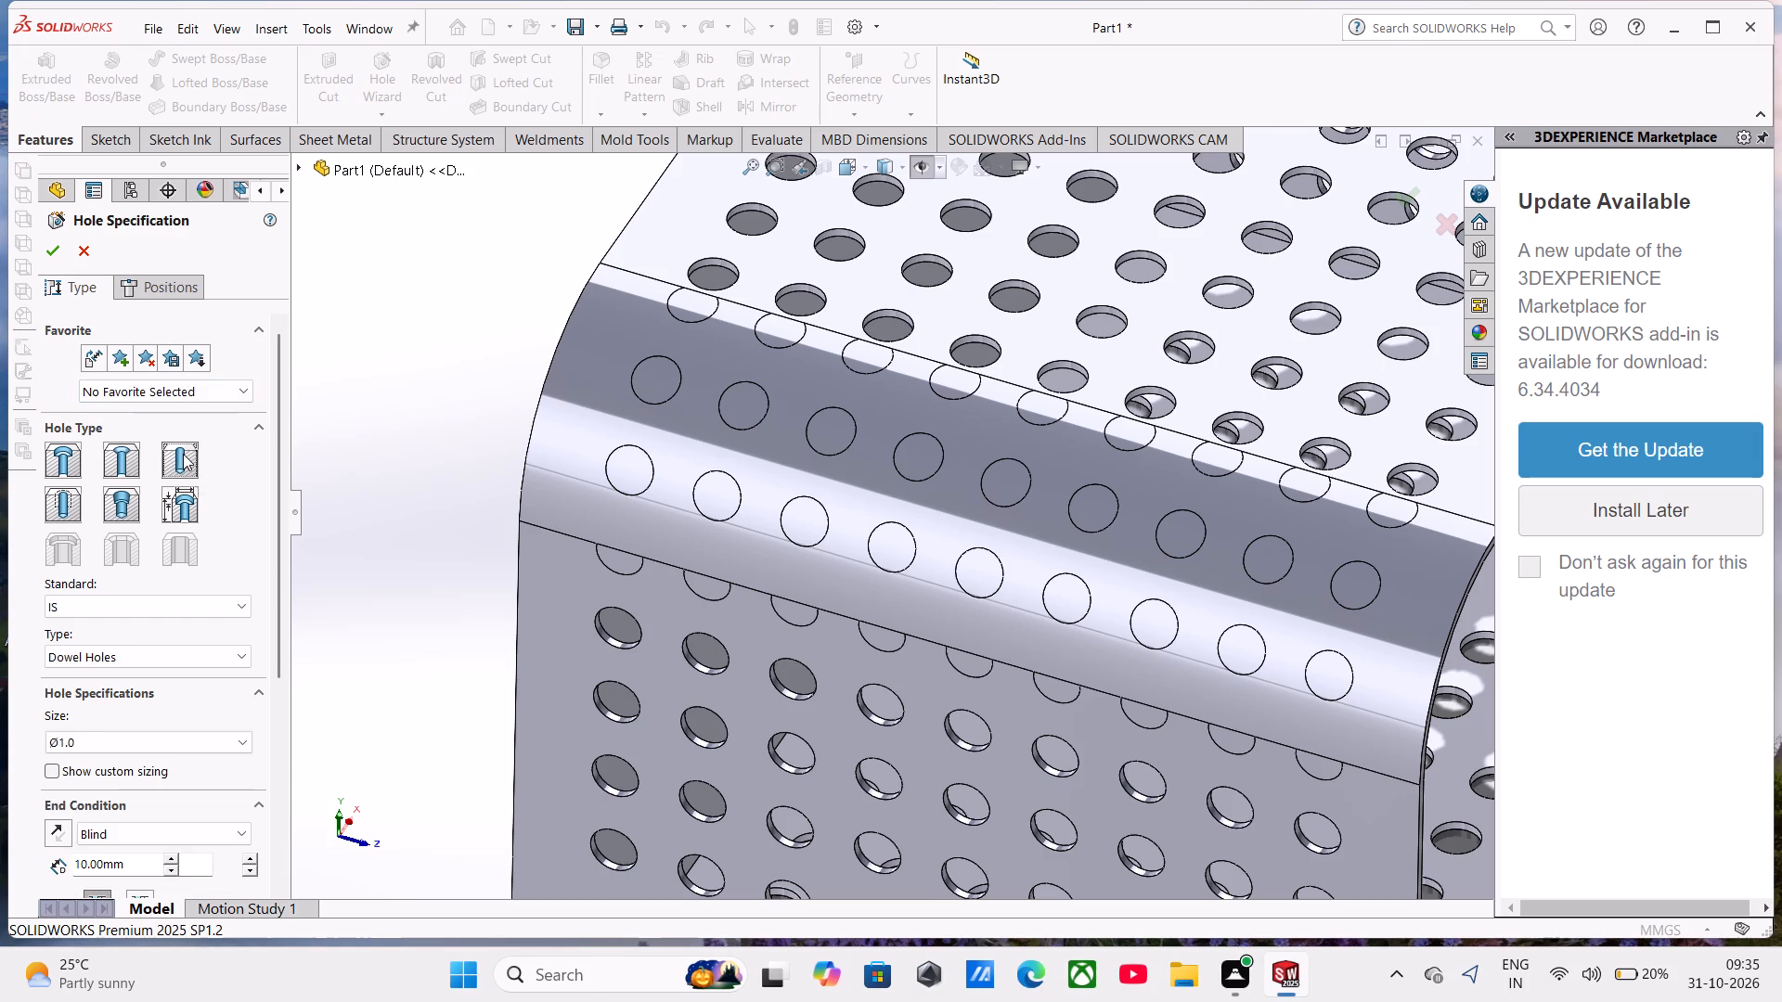
click(162, 734)
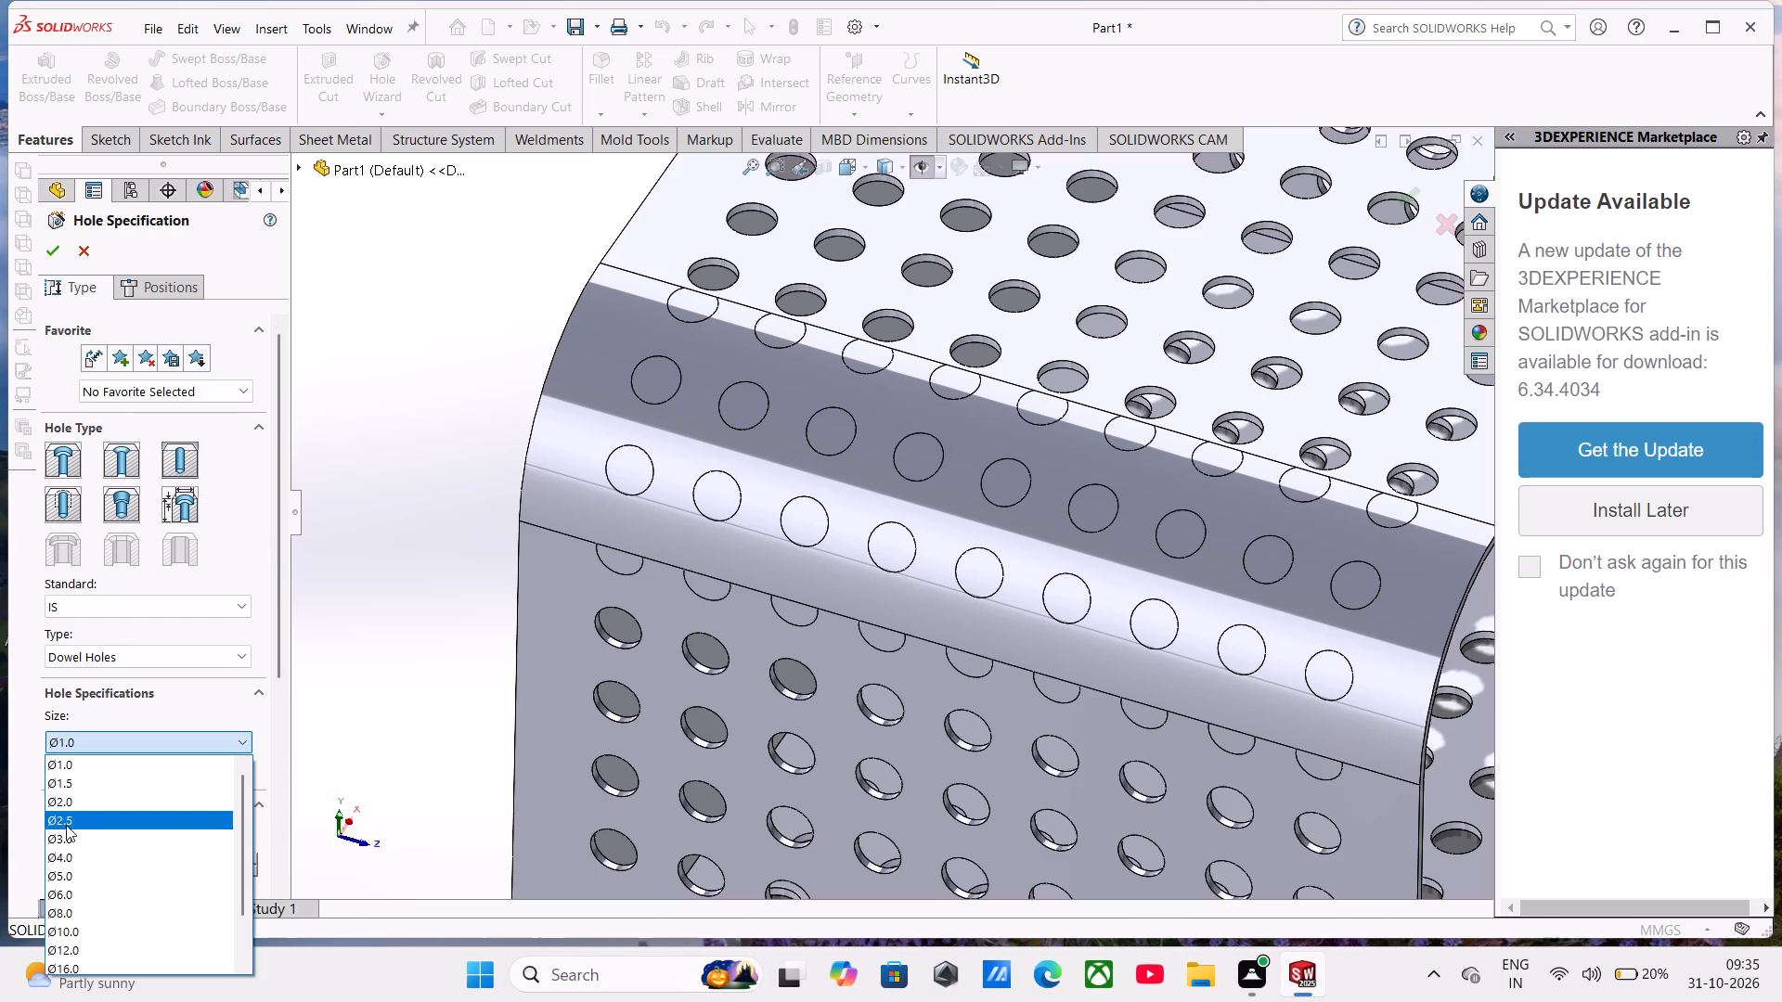
click(58, 915)
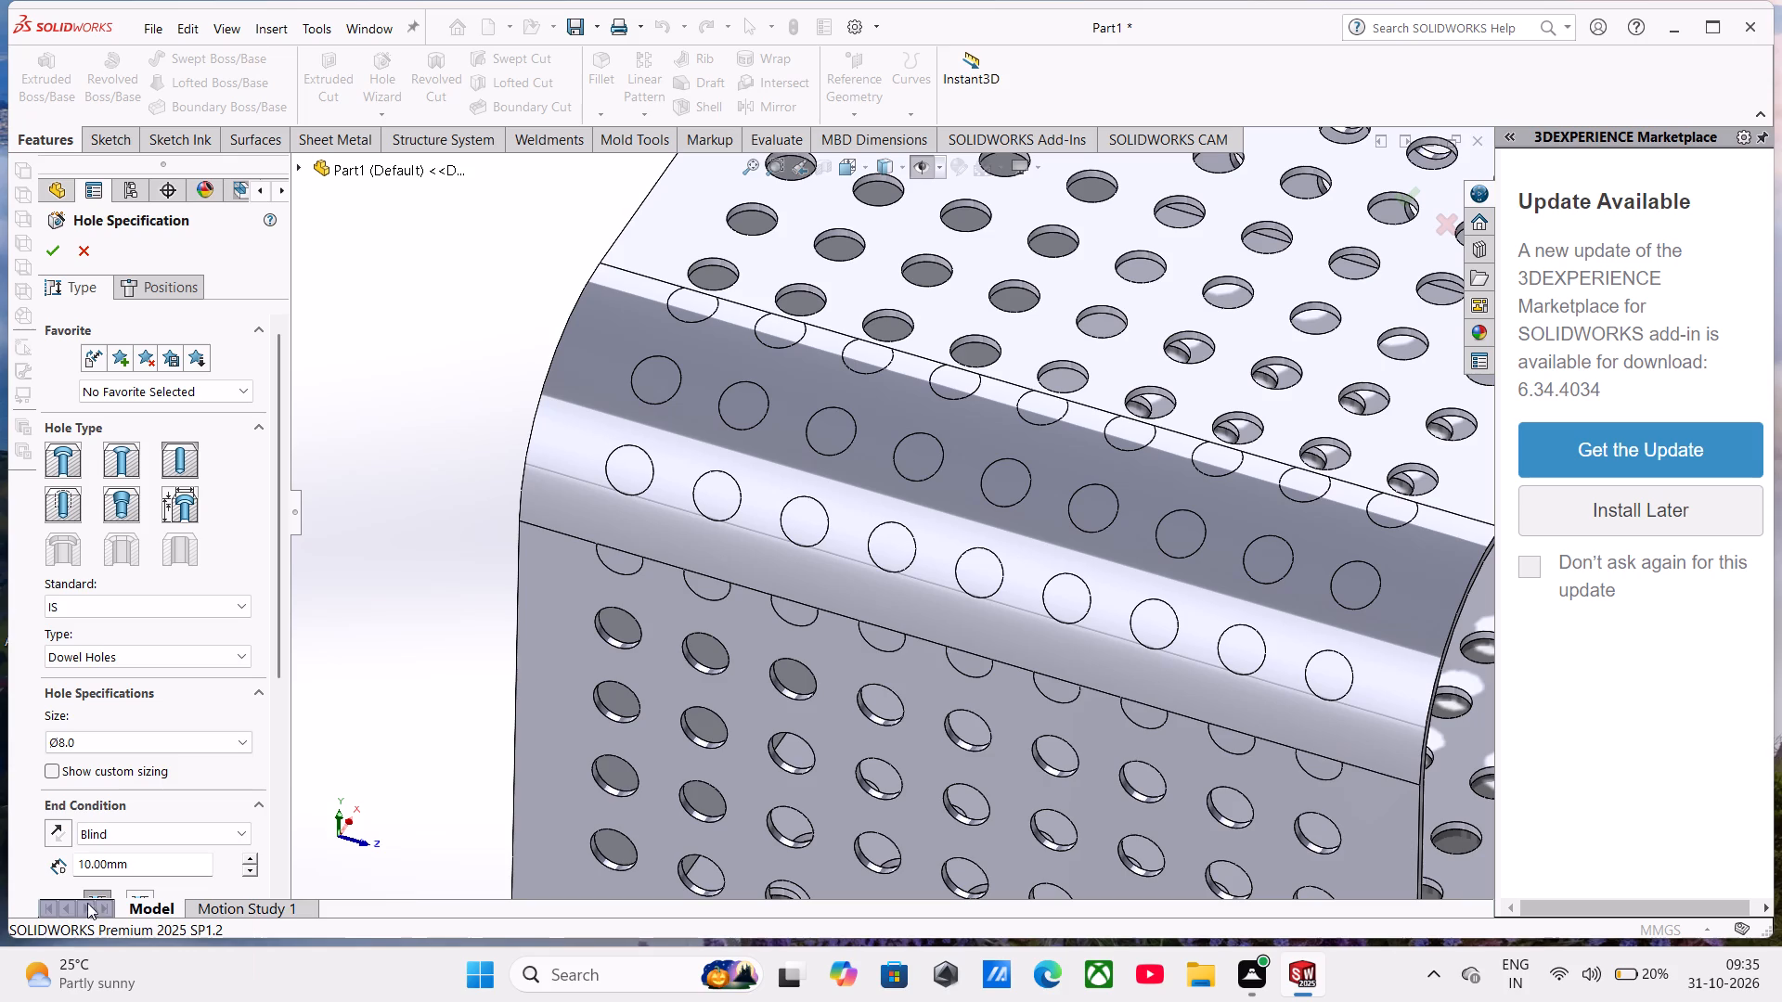
click(164, 278)
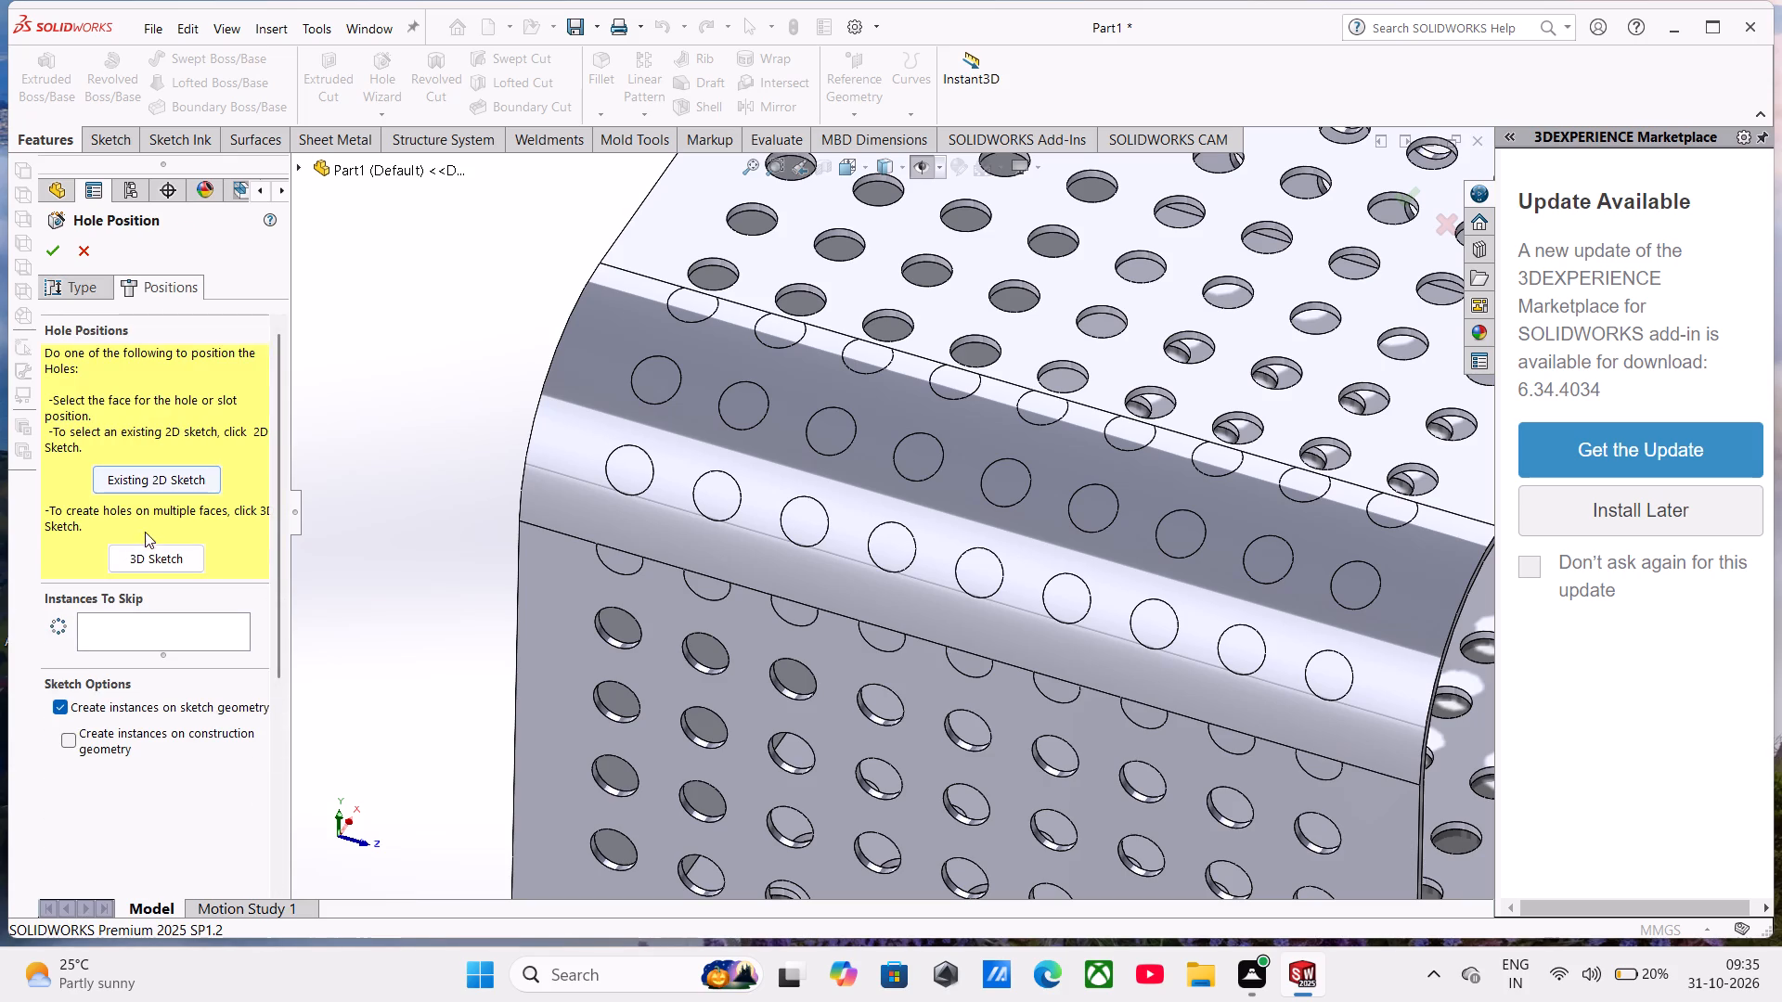
click(147, 552)
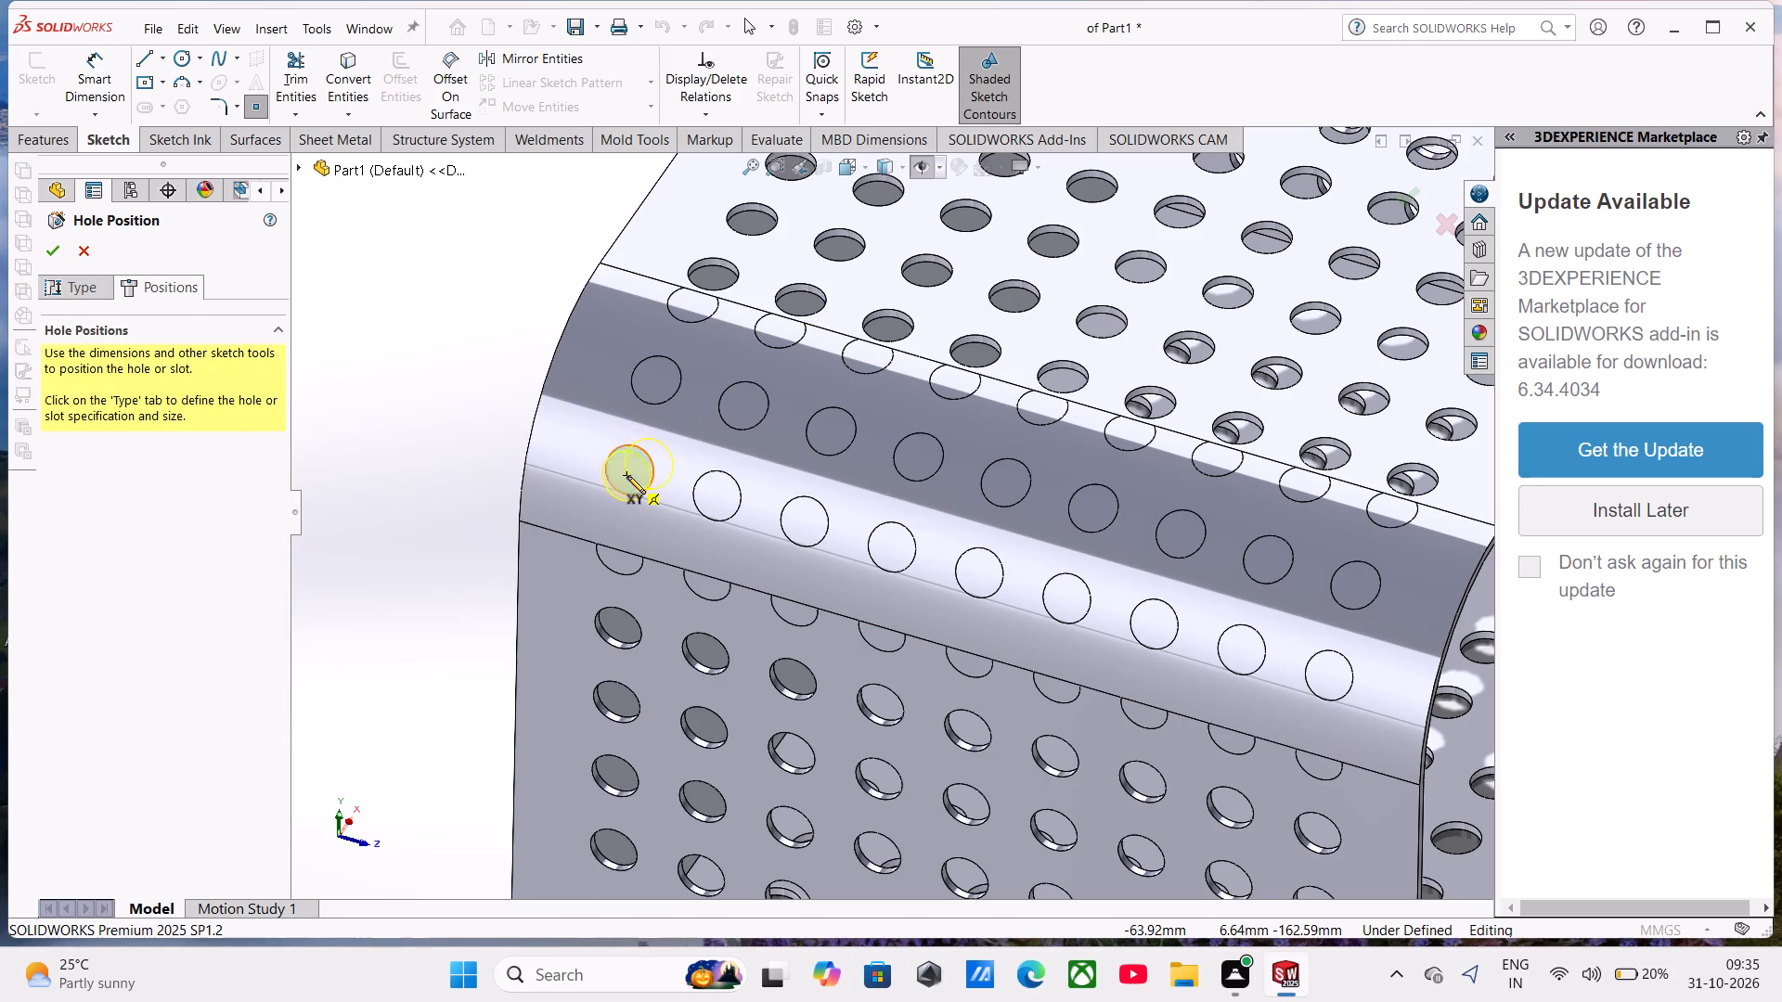
Place hole points at the centres of the first four circles in both full circle rows on the bend.
click(629, 469)
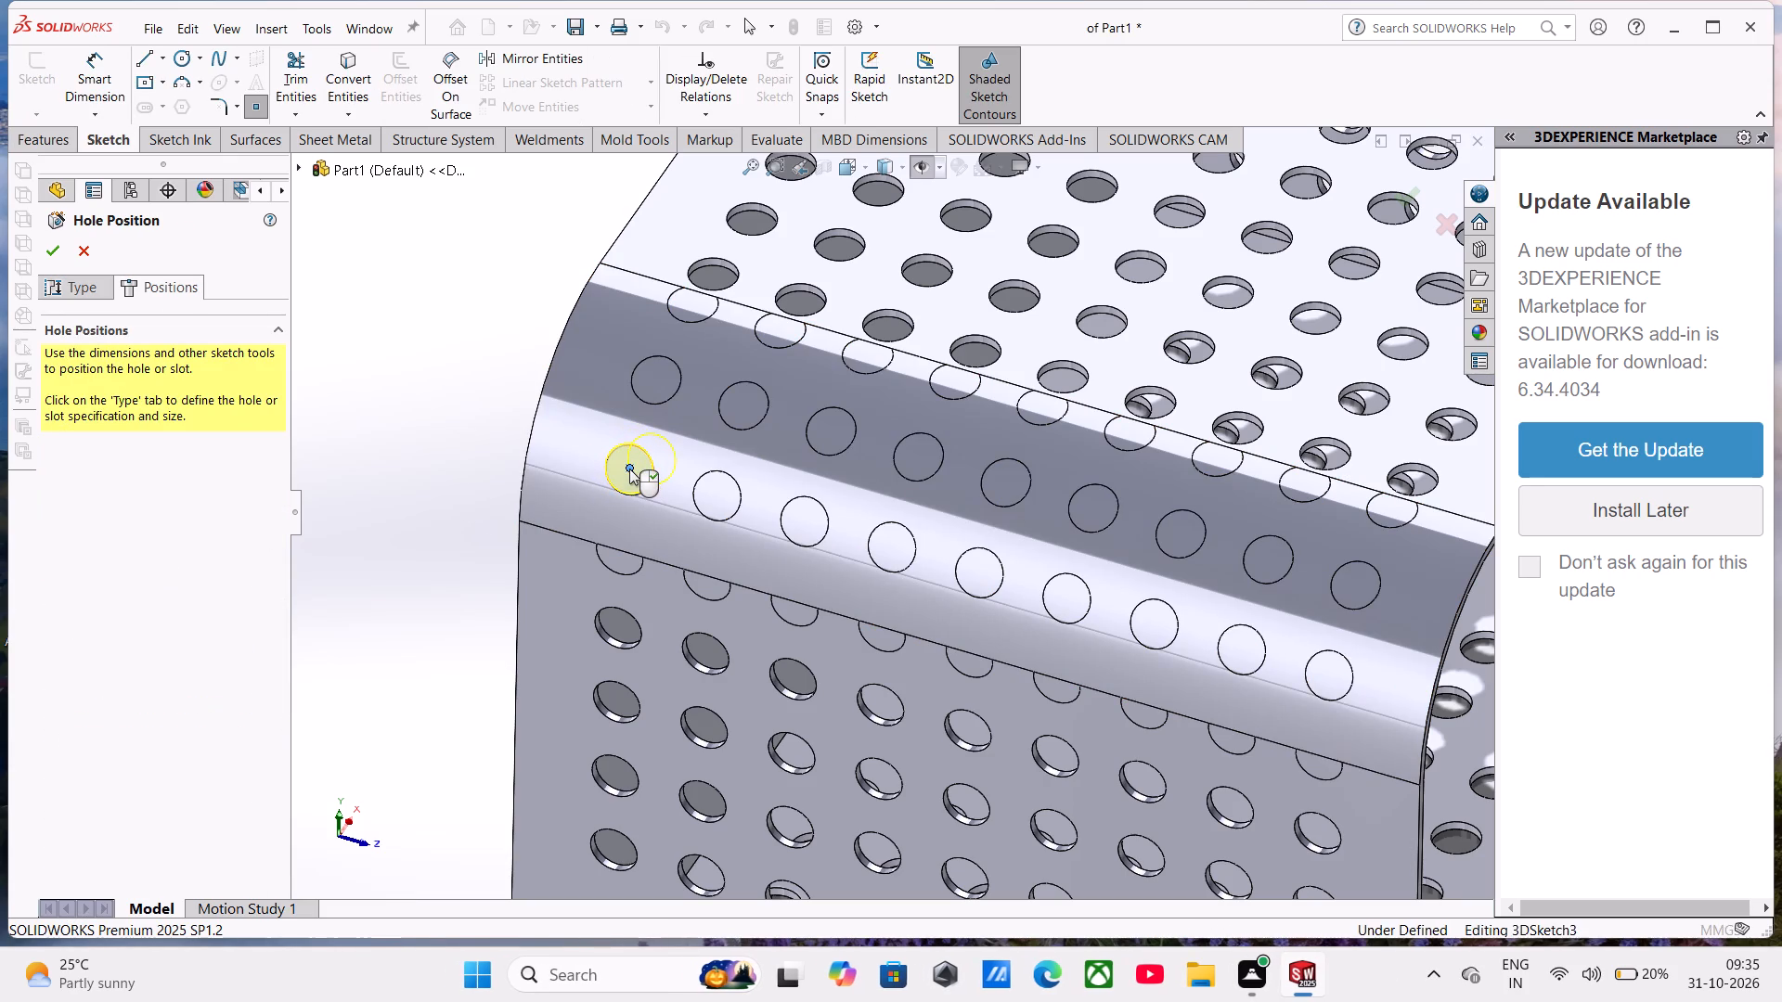
click(716, 495)
scroll(732, 434, up, 1)
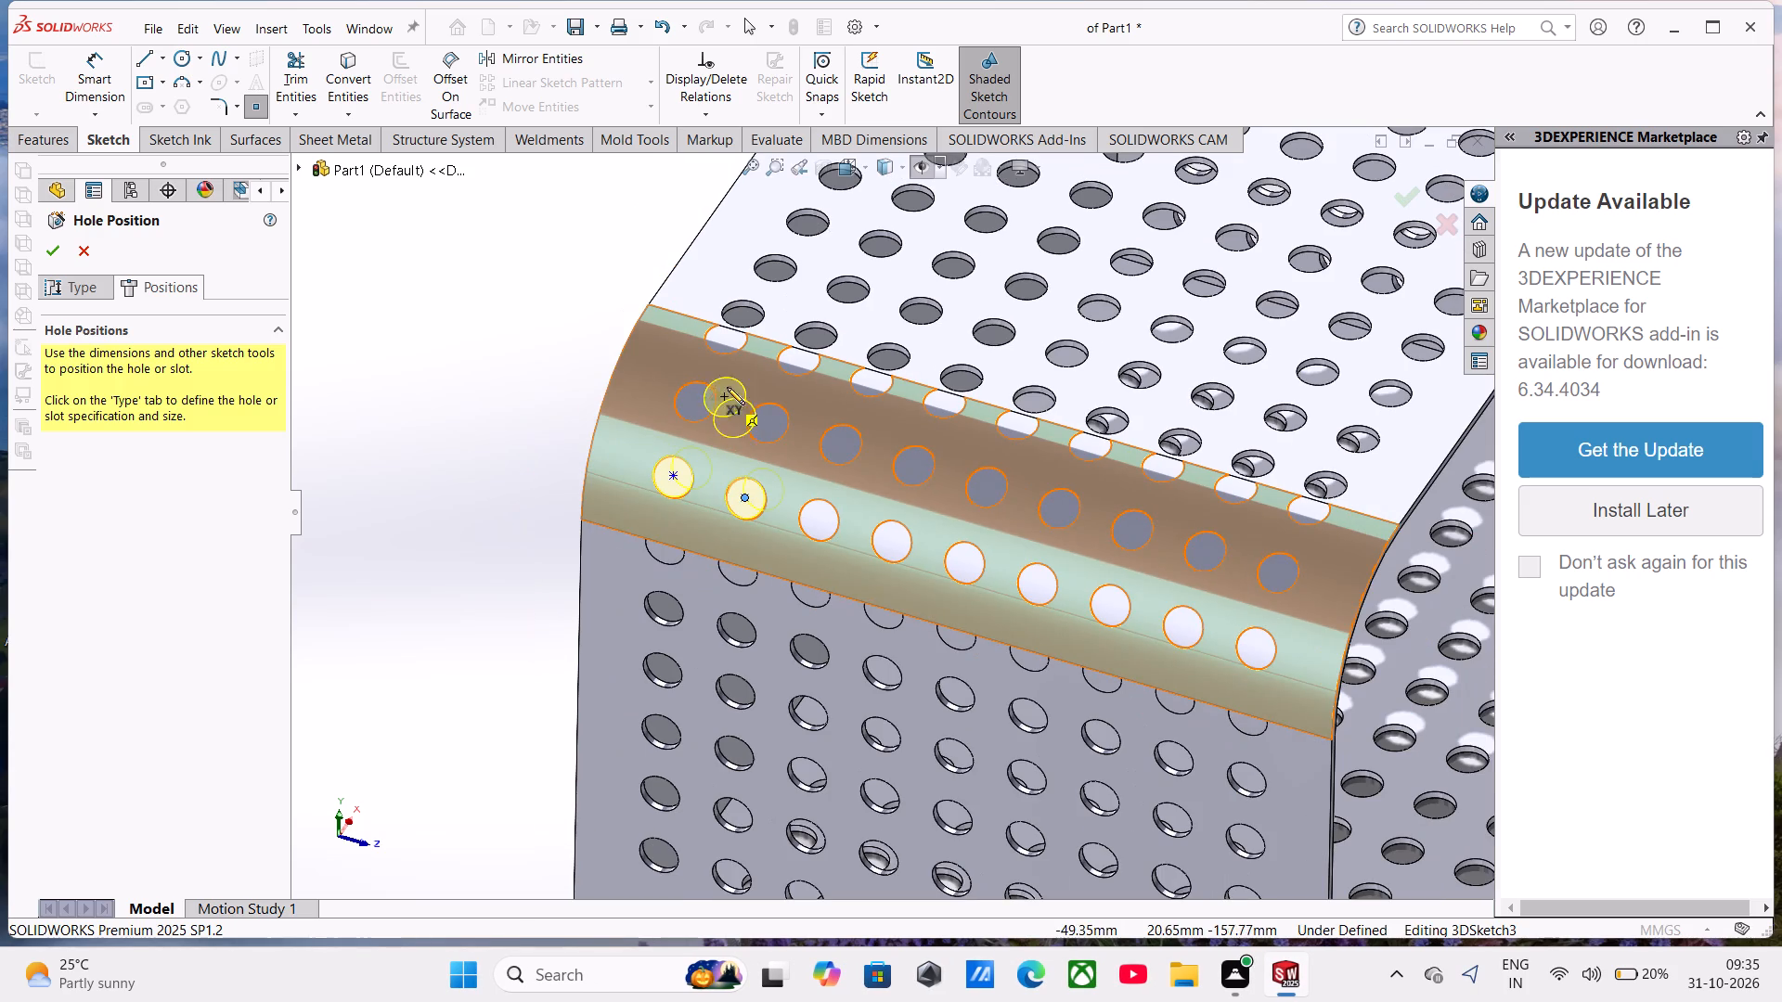
scroll(756, 415, down, 5)
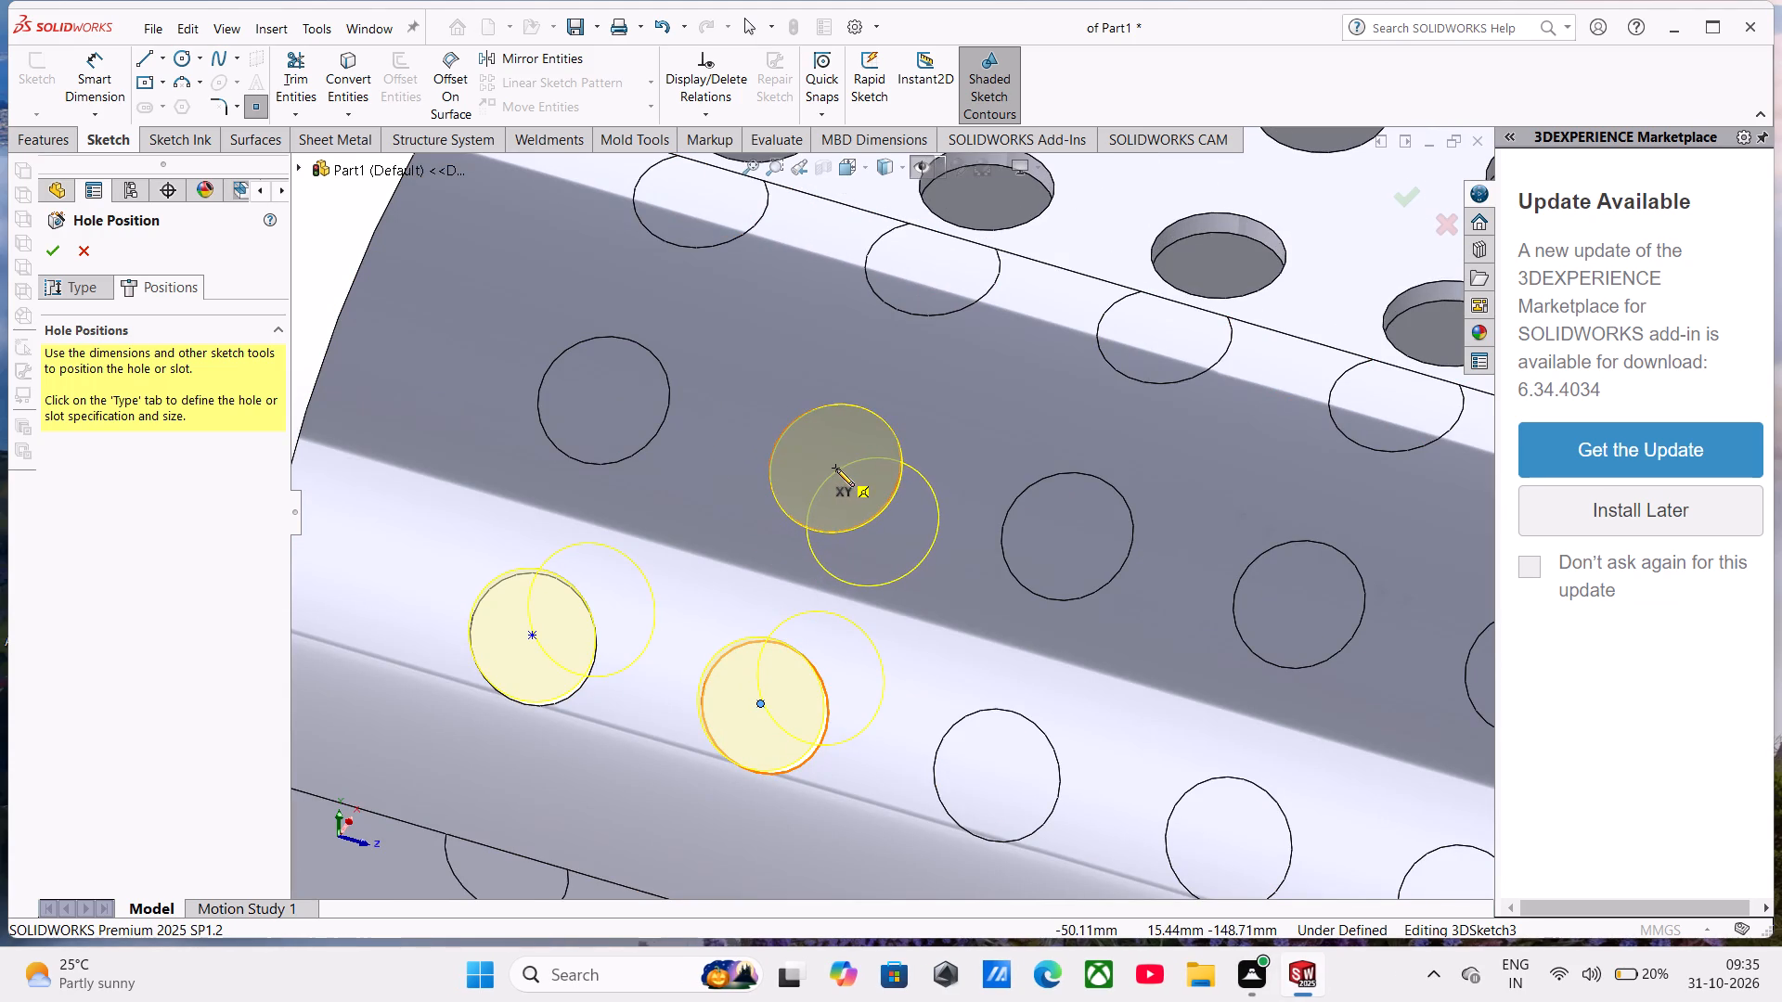
click(836, 469)
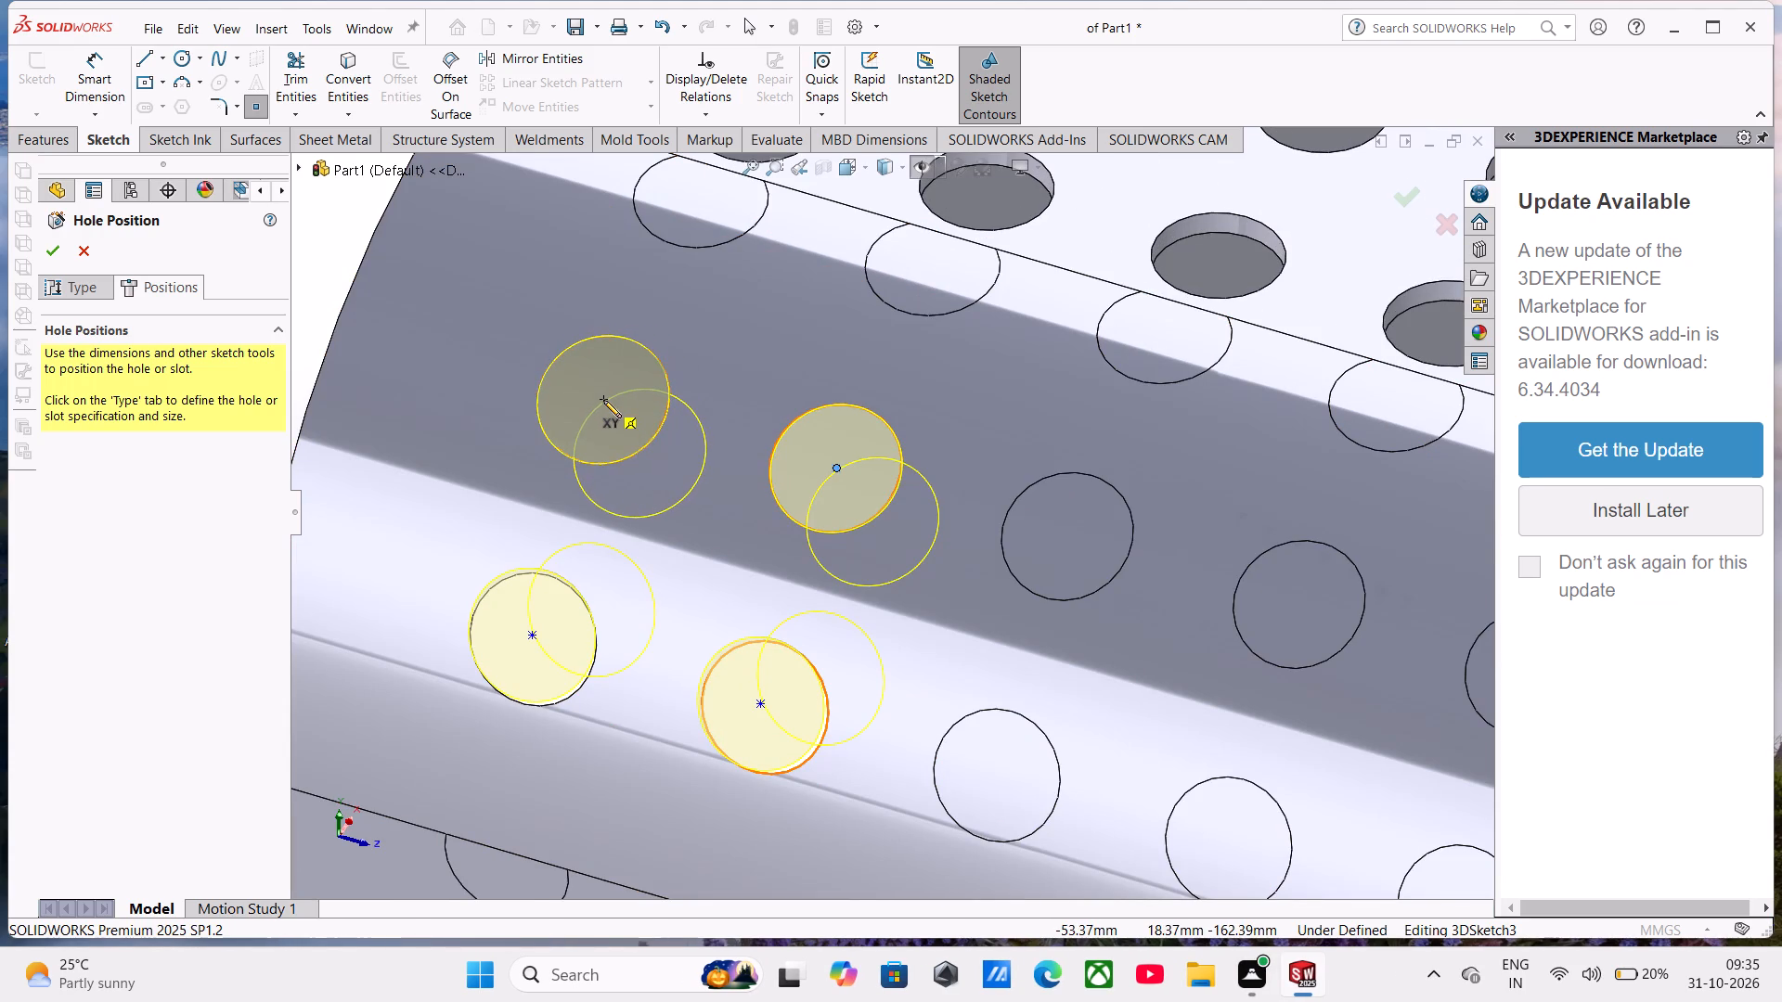
click(603, 400)
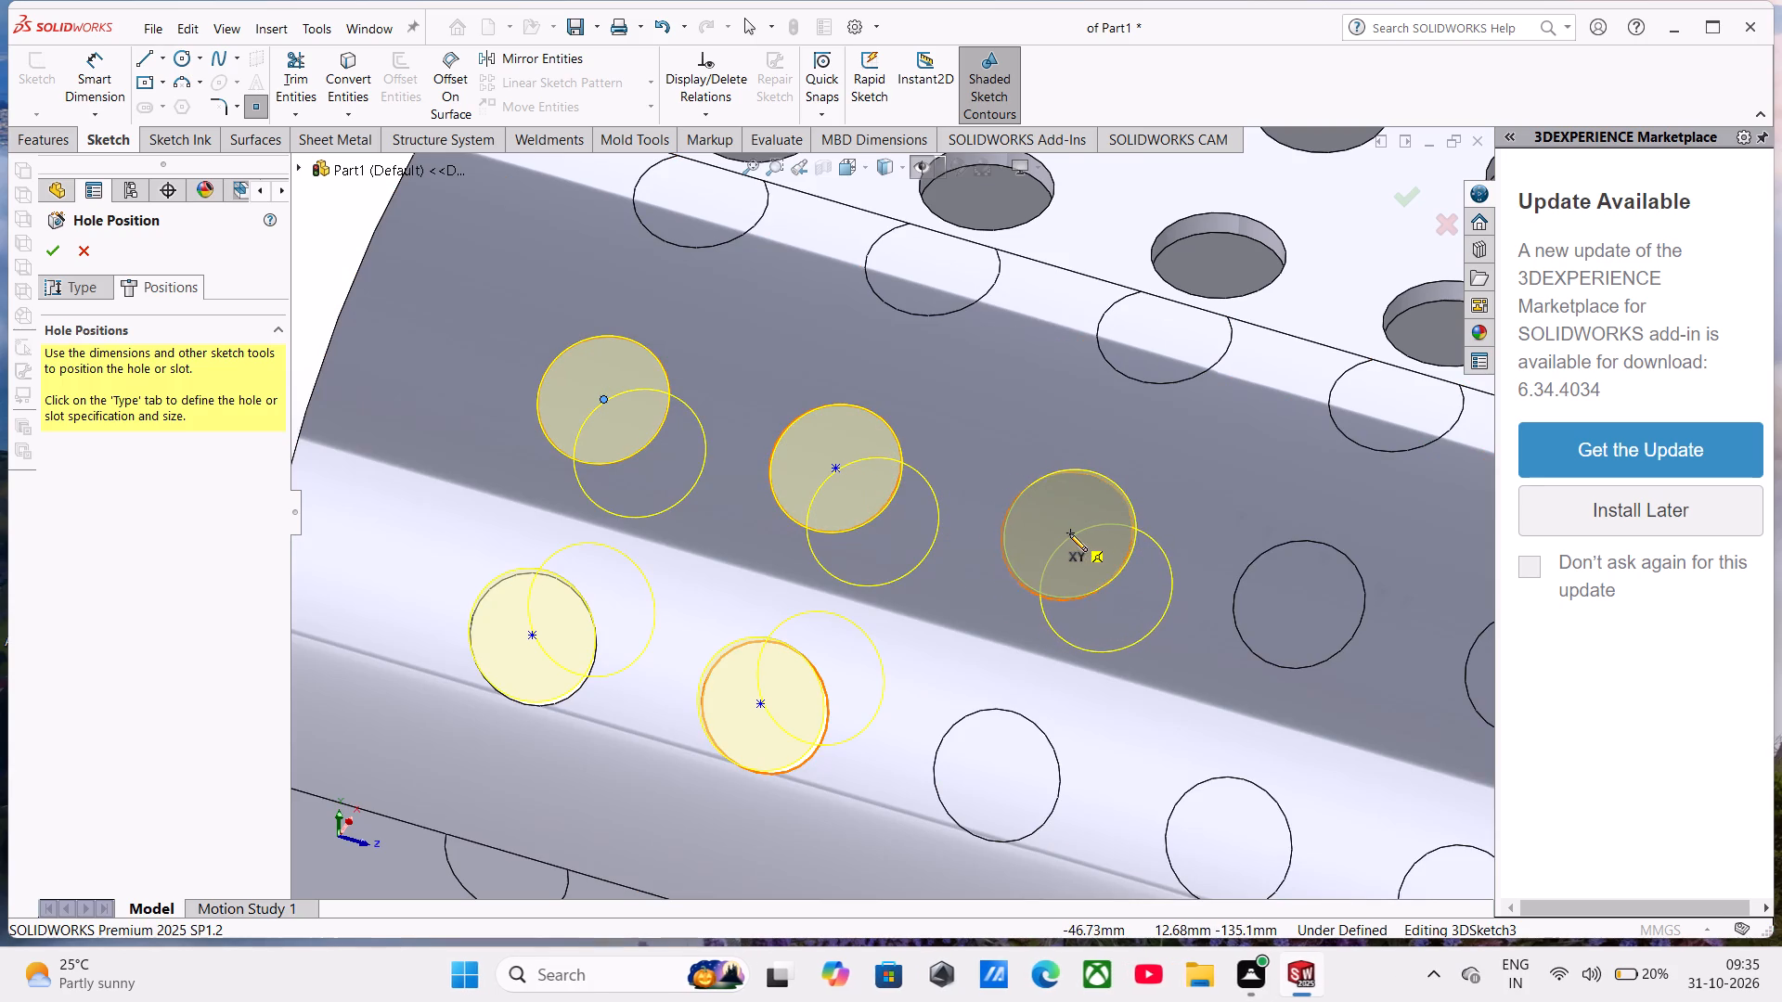
click(1069, 533)
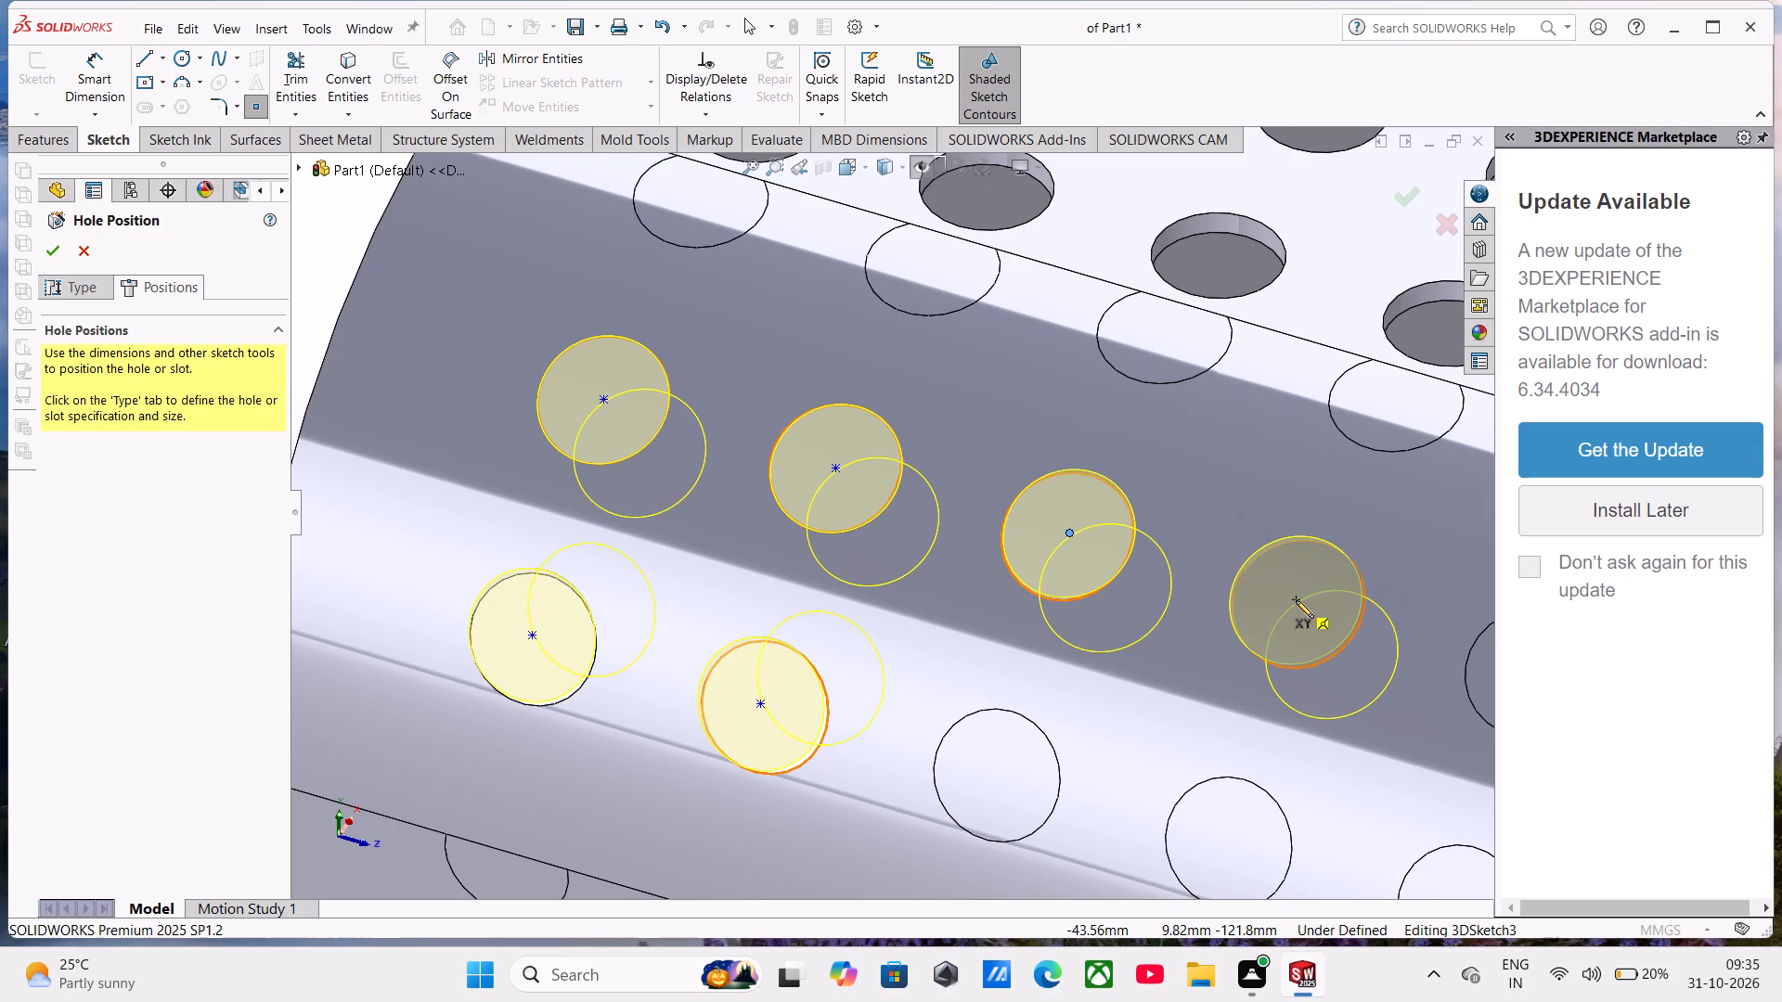
click(1299, 602)
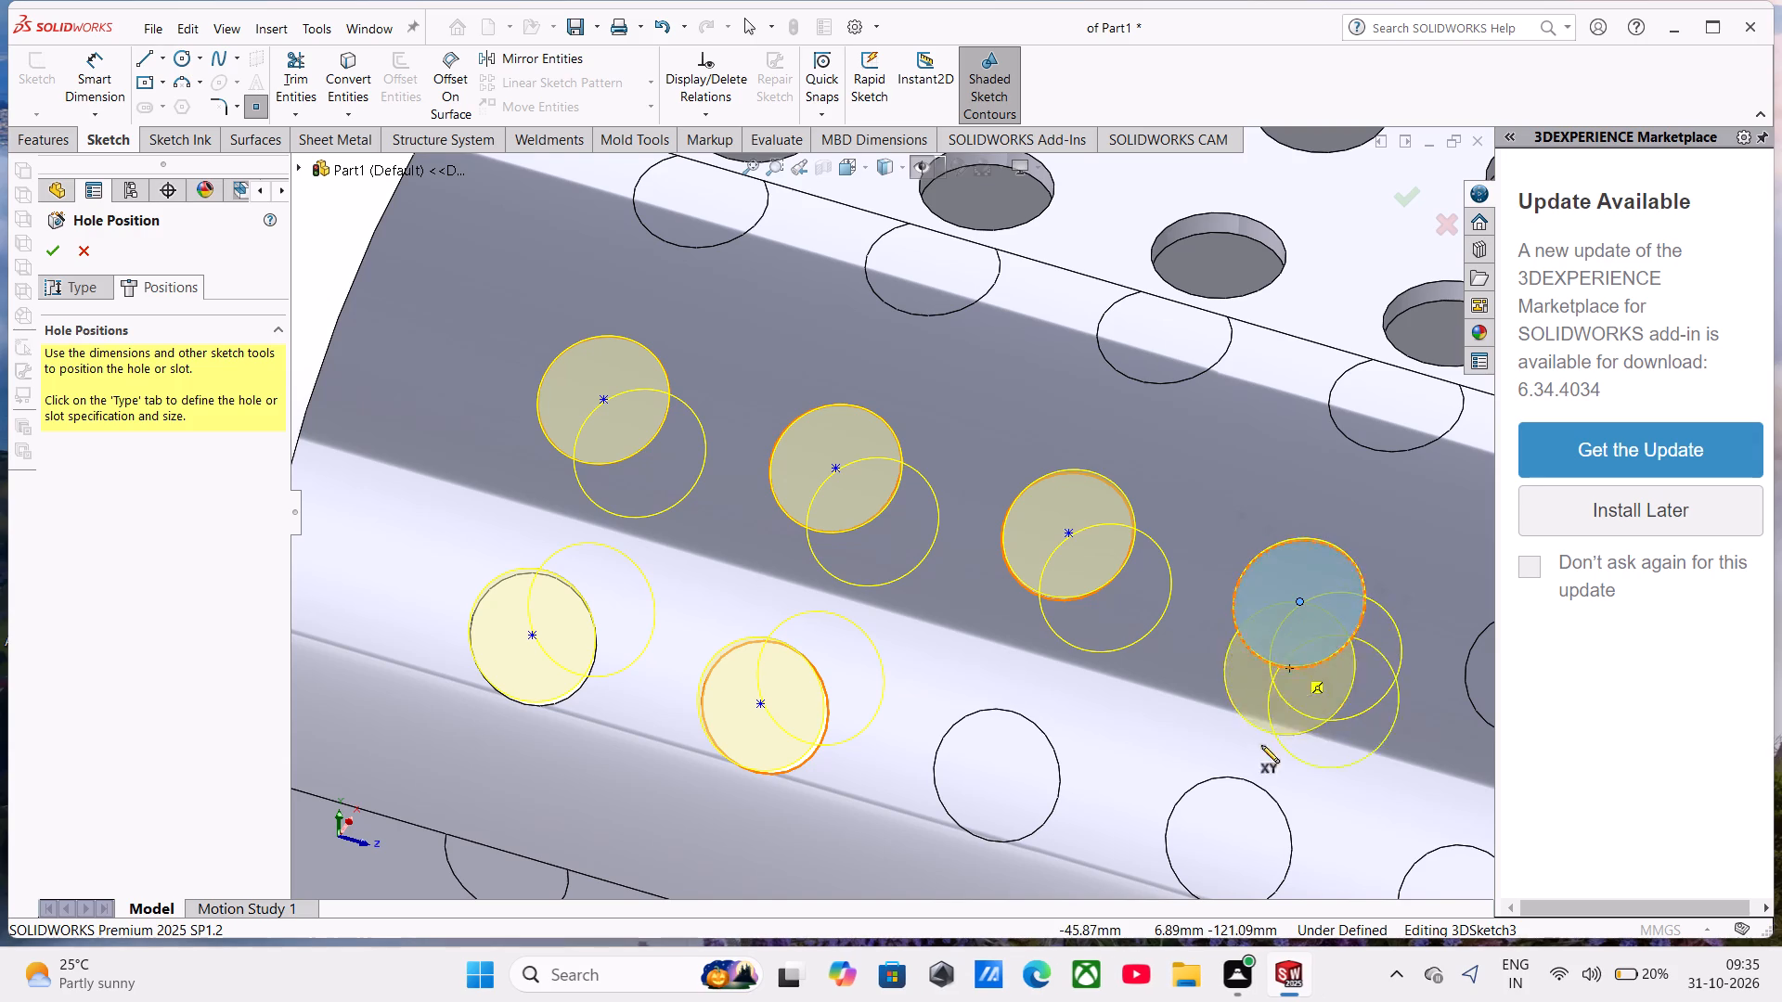
click(1230, 847)
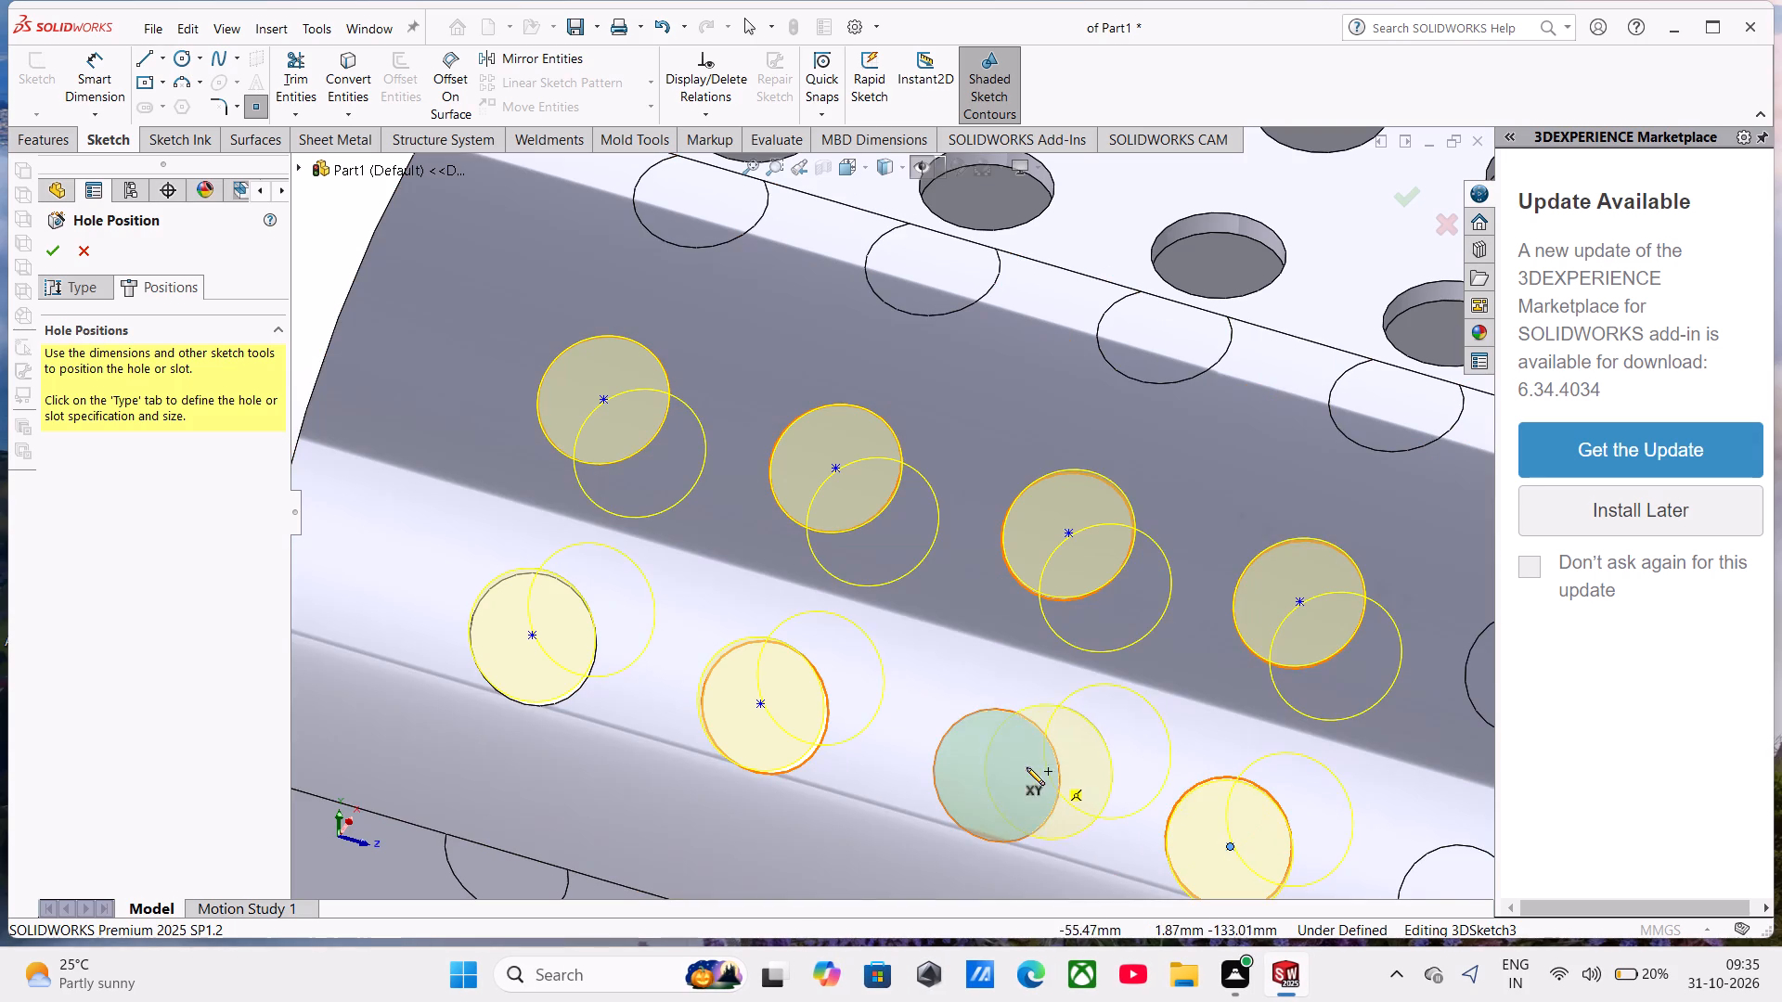
click(996, 773)
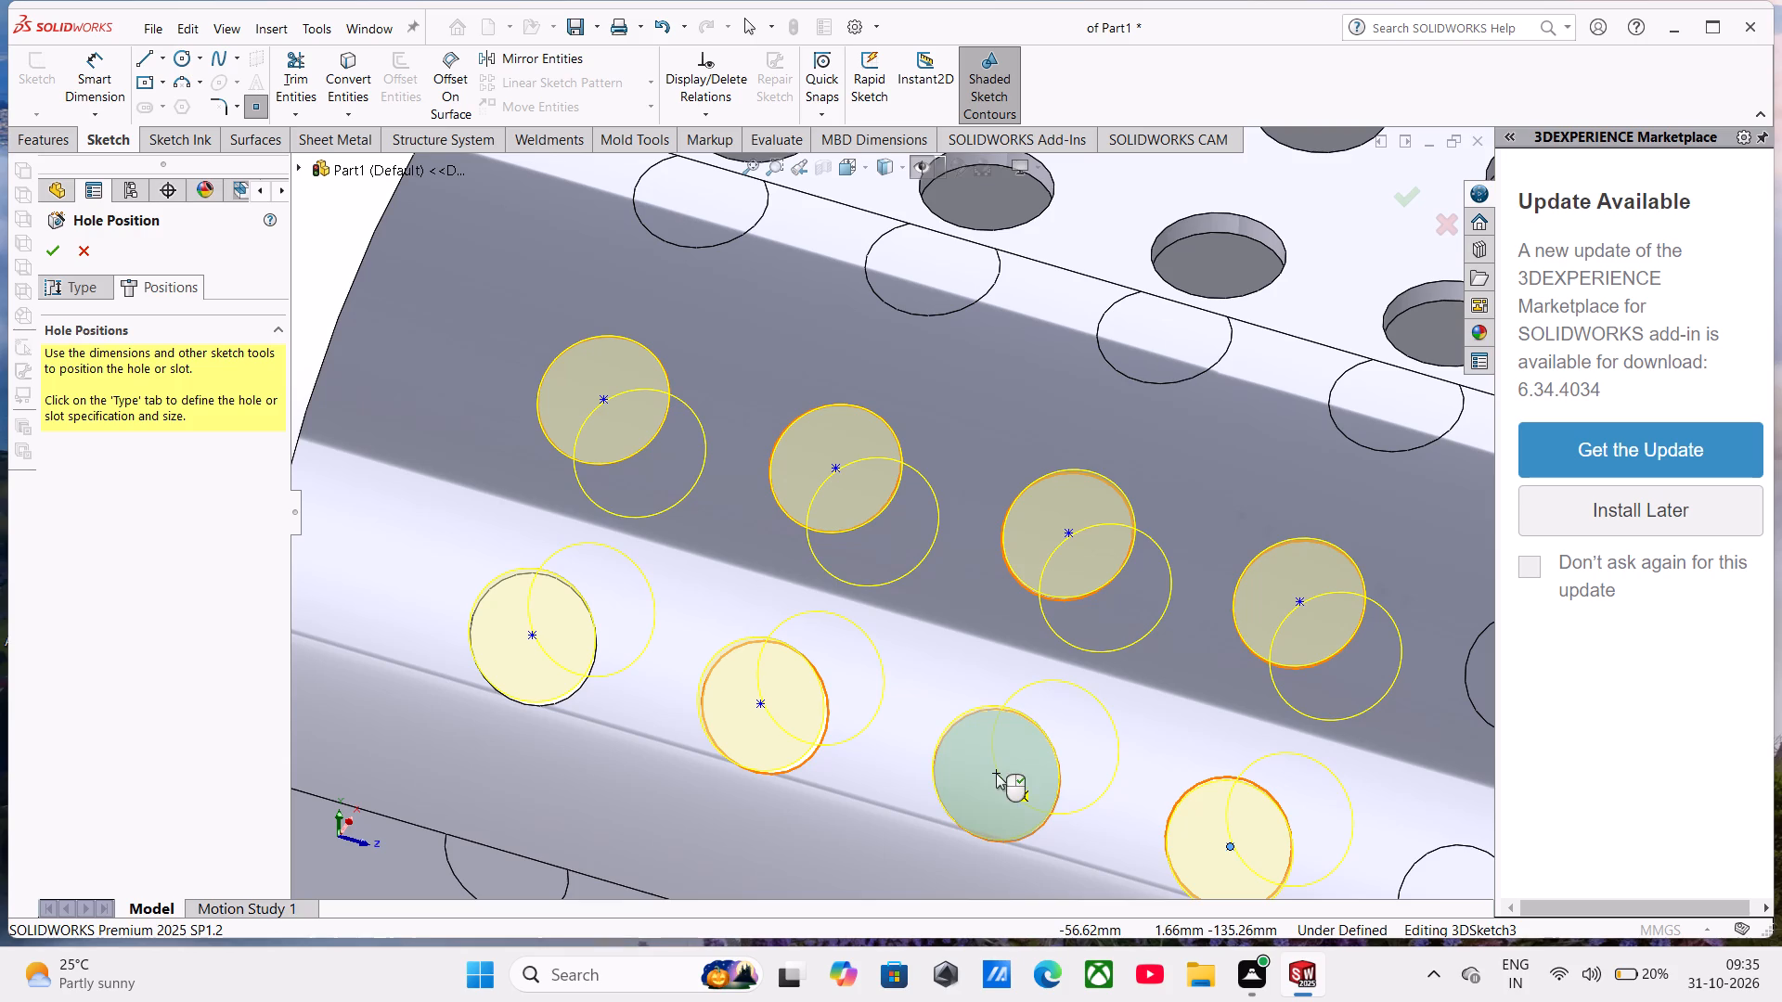
Place hole points at the centres of the fifth, sixth and seventh circles in both rows on the bend.
scroll(1009, 769, up, 5)
scroll(1041, 701, down, 4)
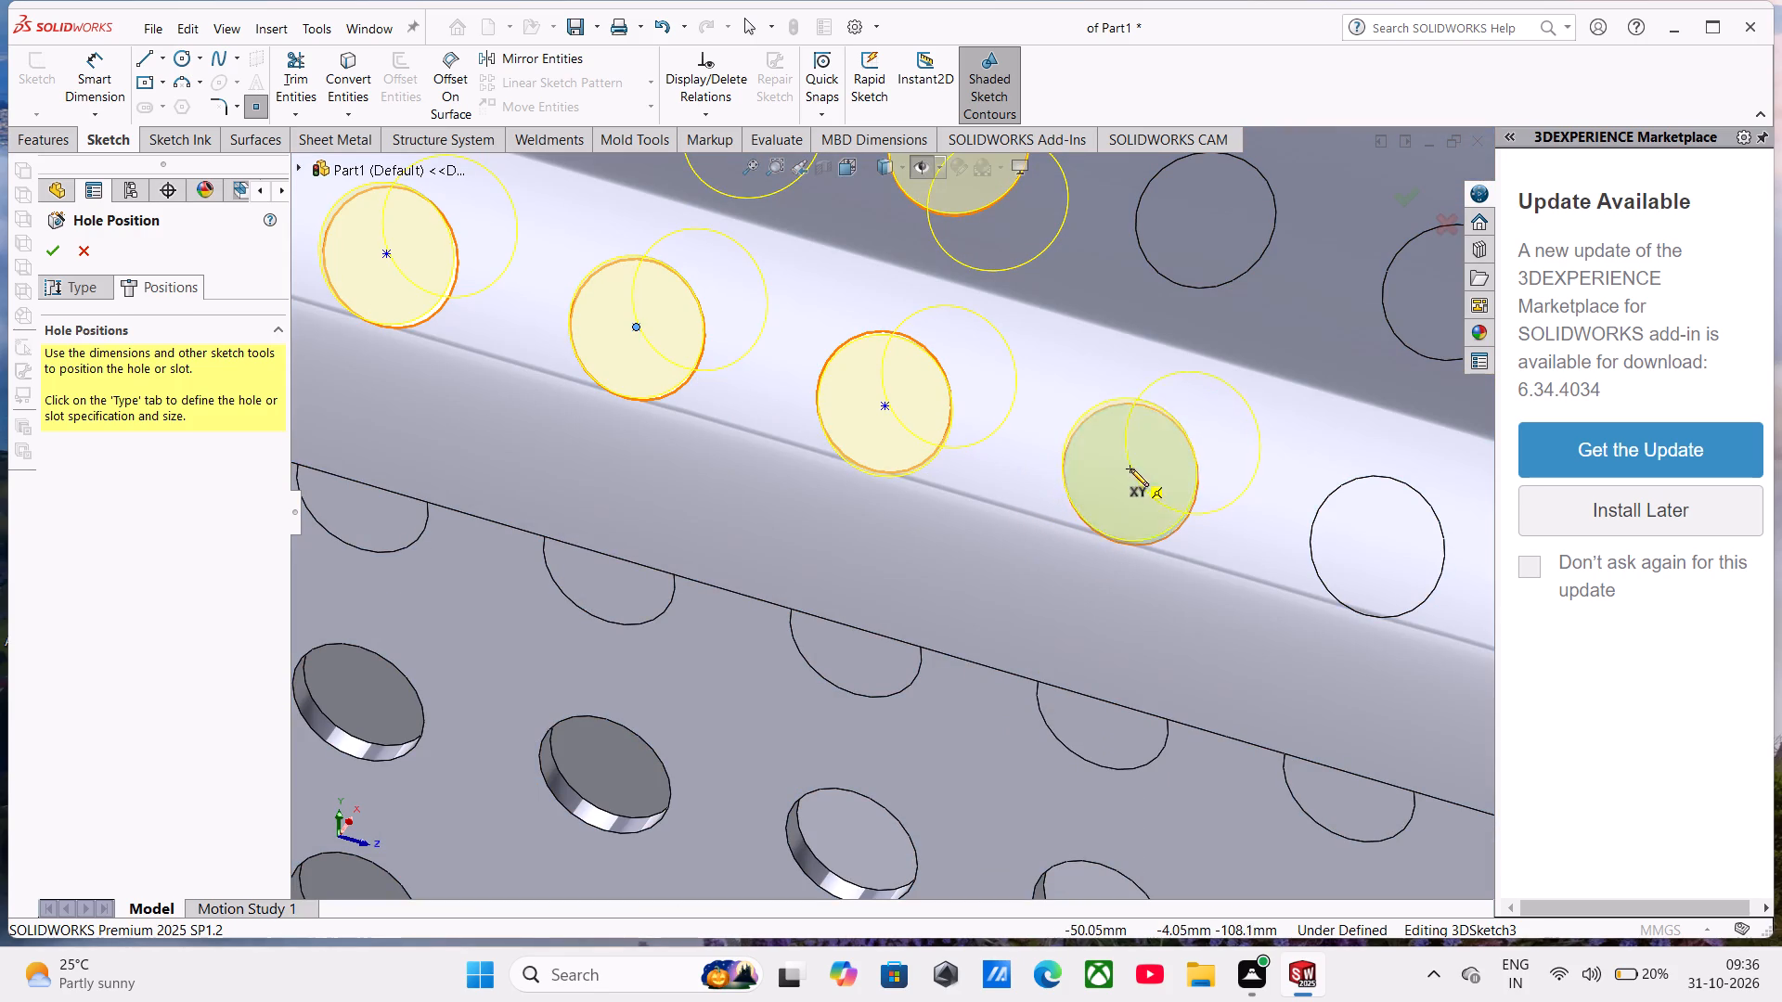
click(1132, 474)
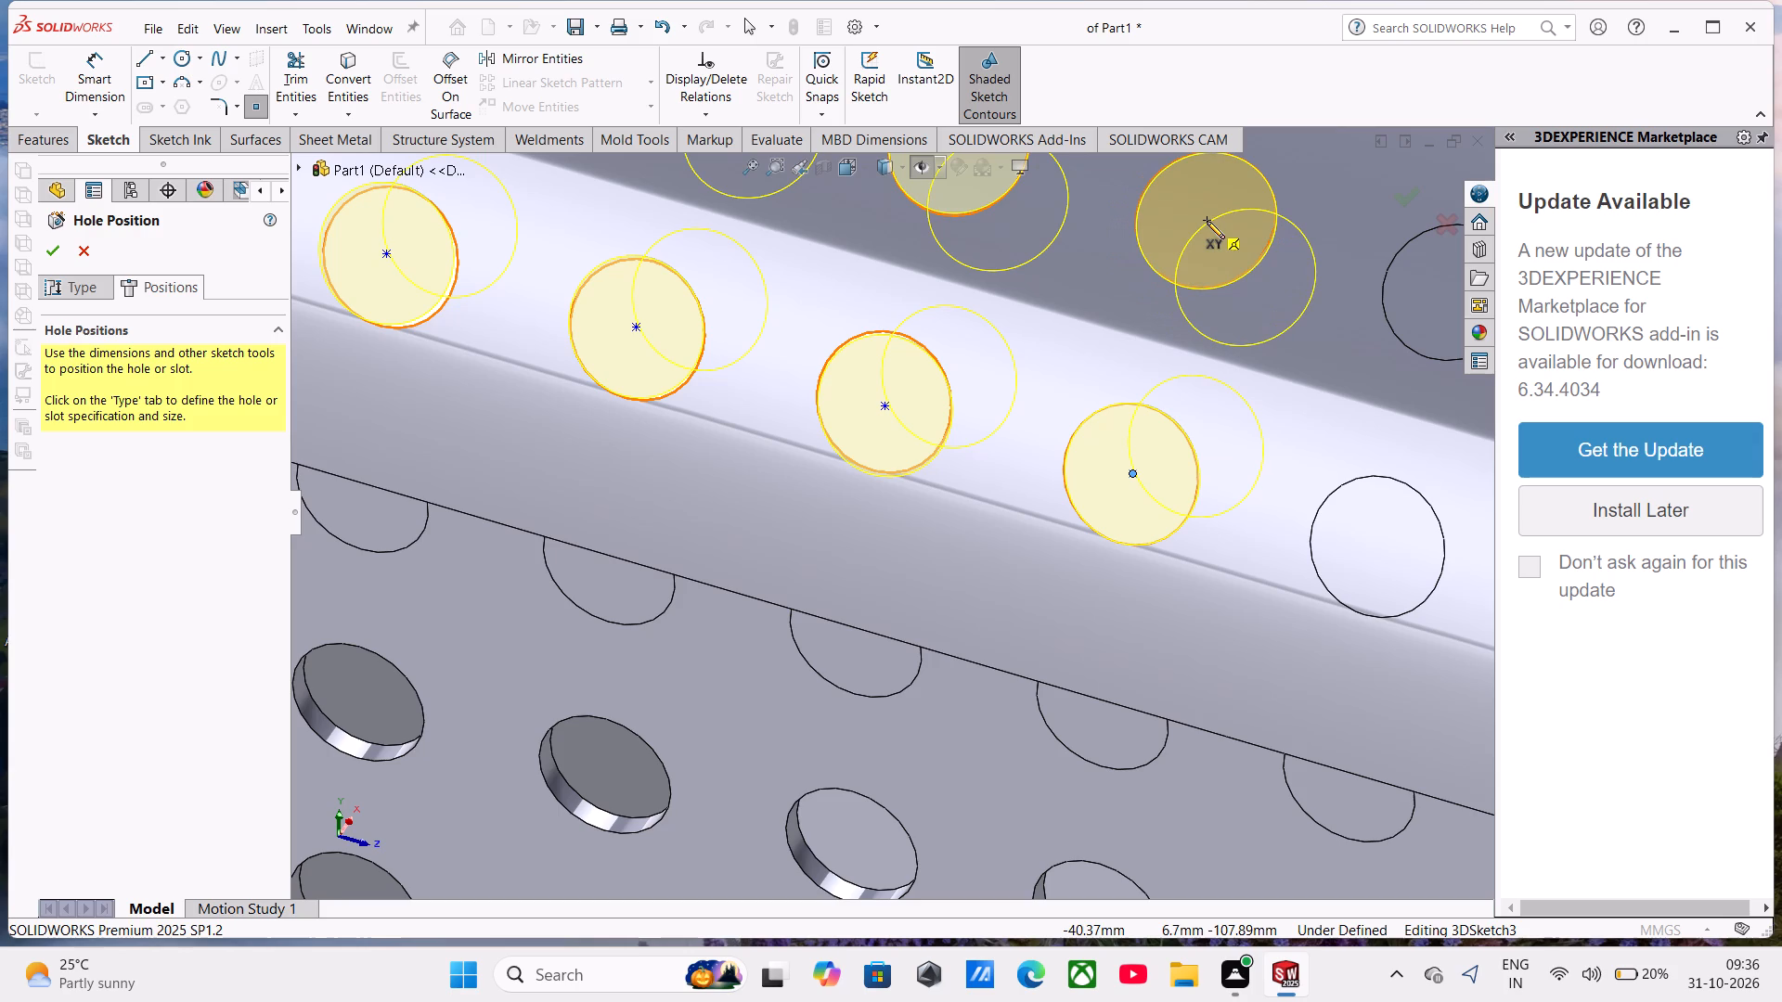
click(1207, 221)
scroll(1438, 340, up, 3)
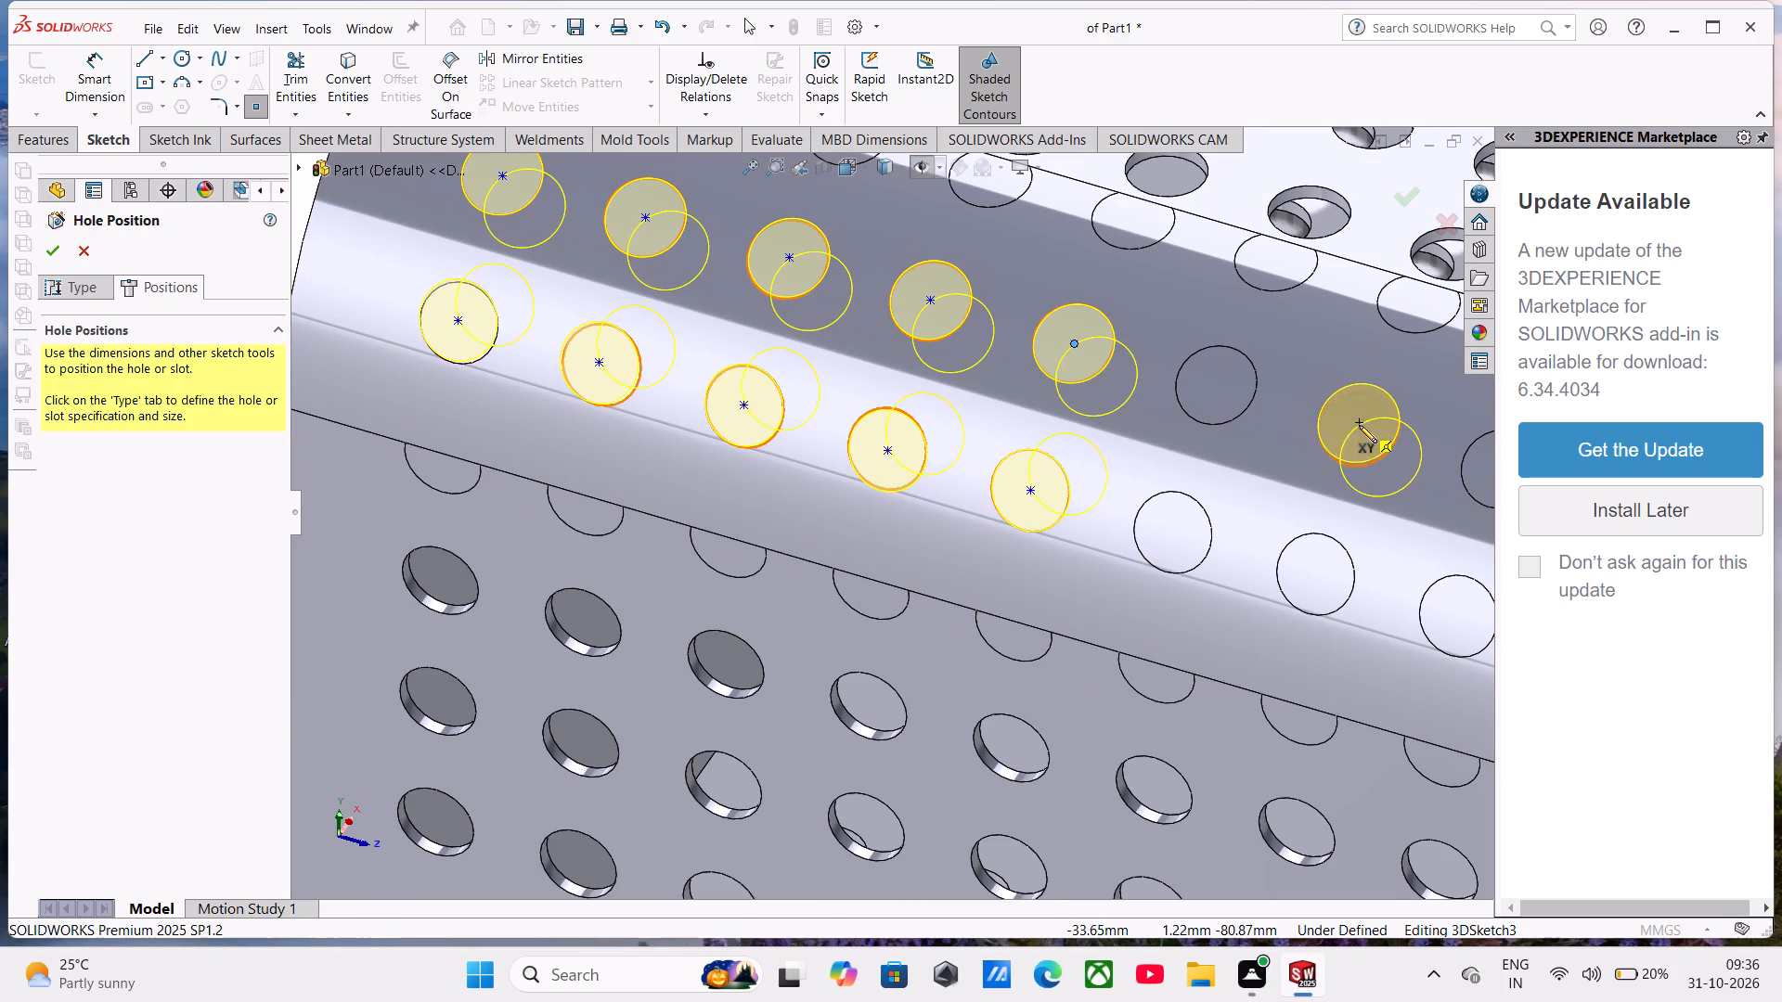
click(1359, 425)
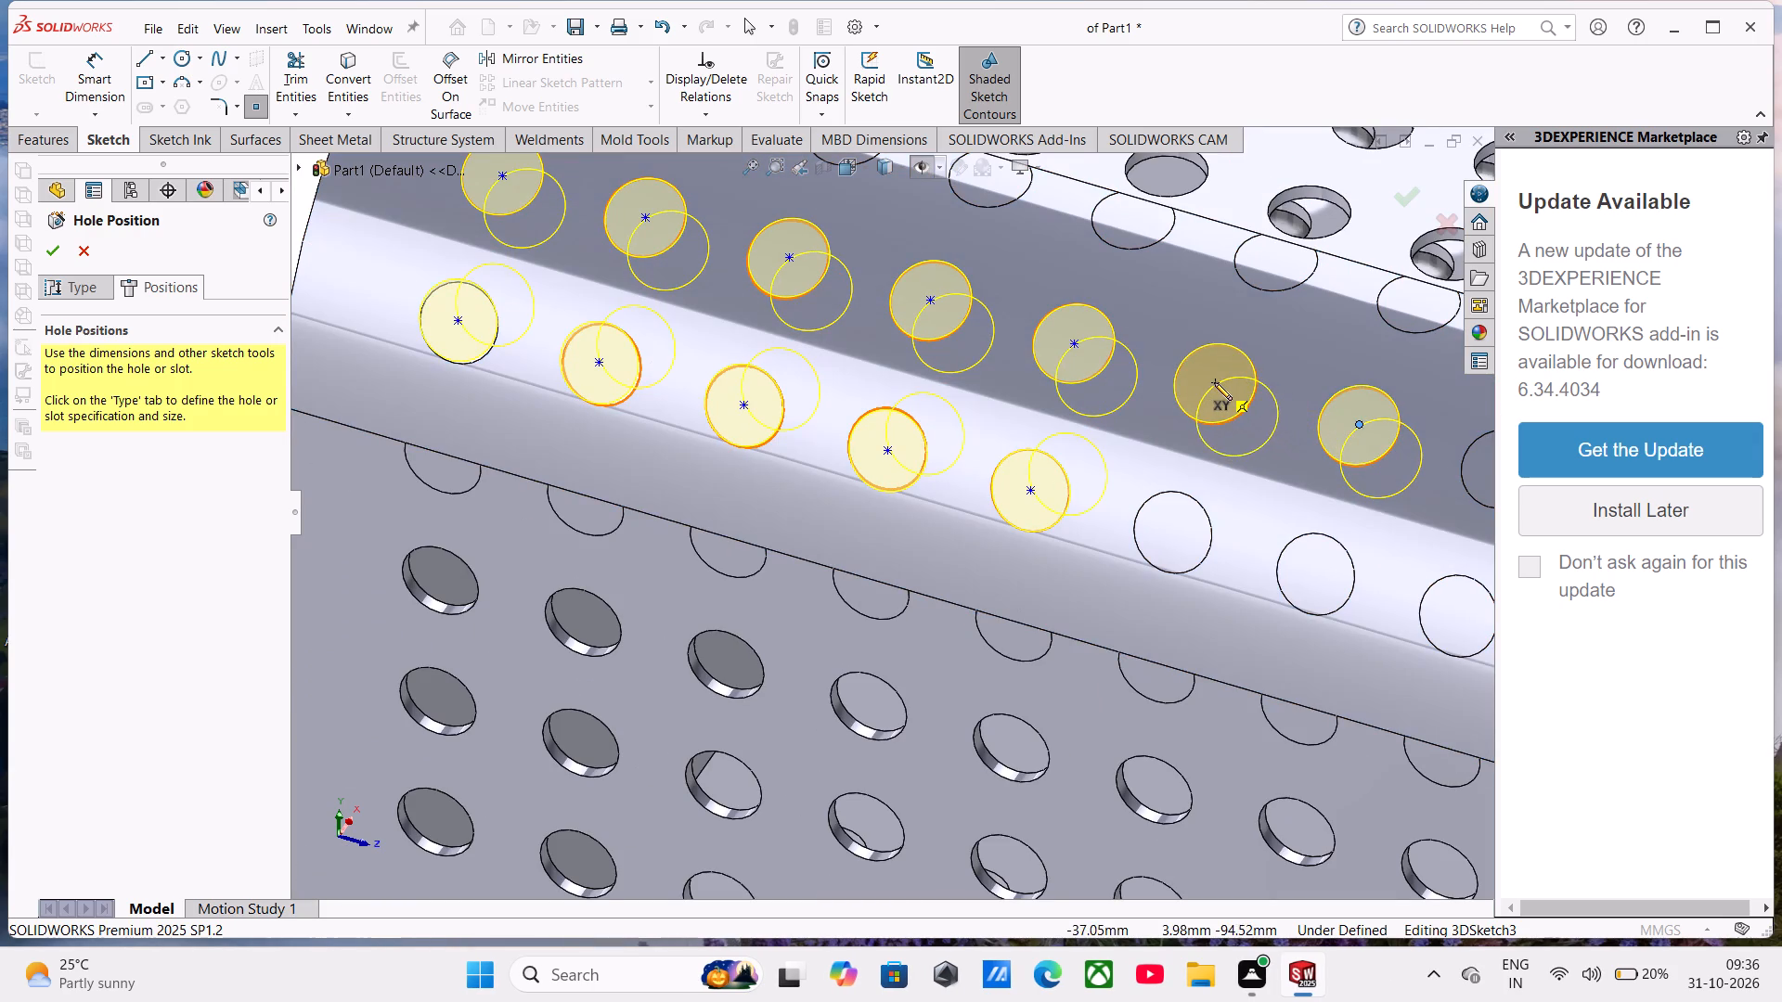
click(1214, 384)
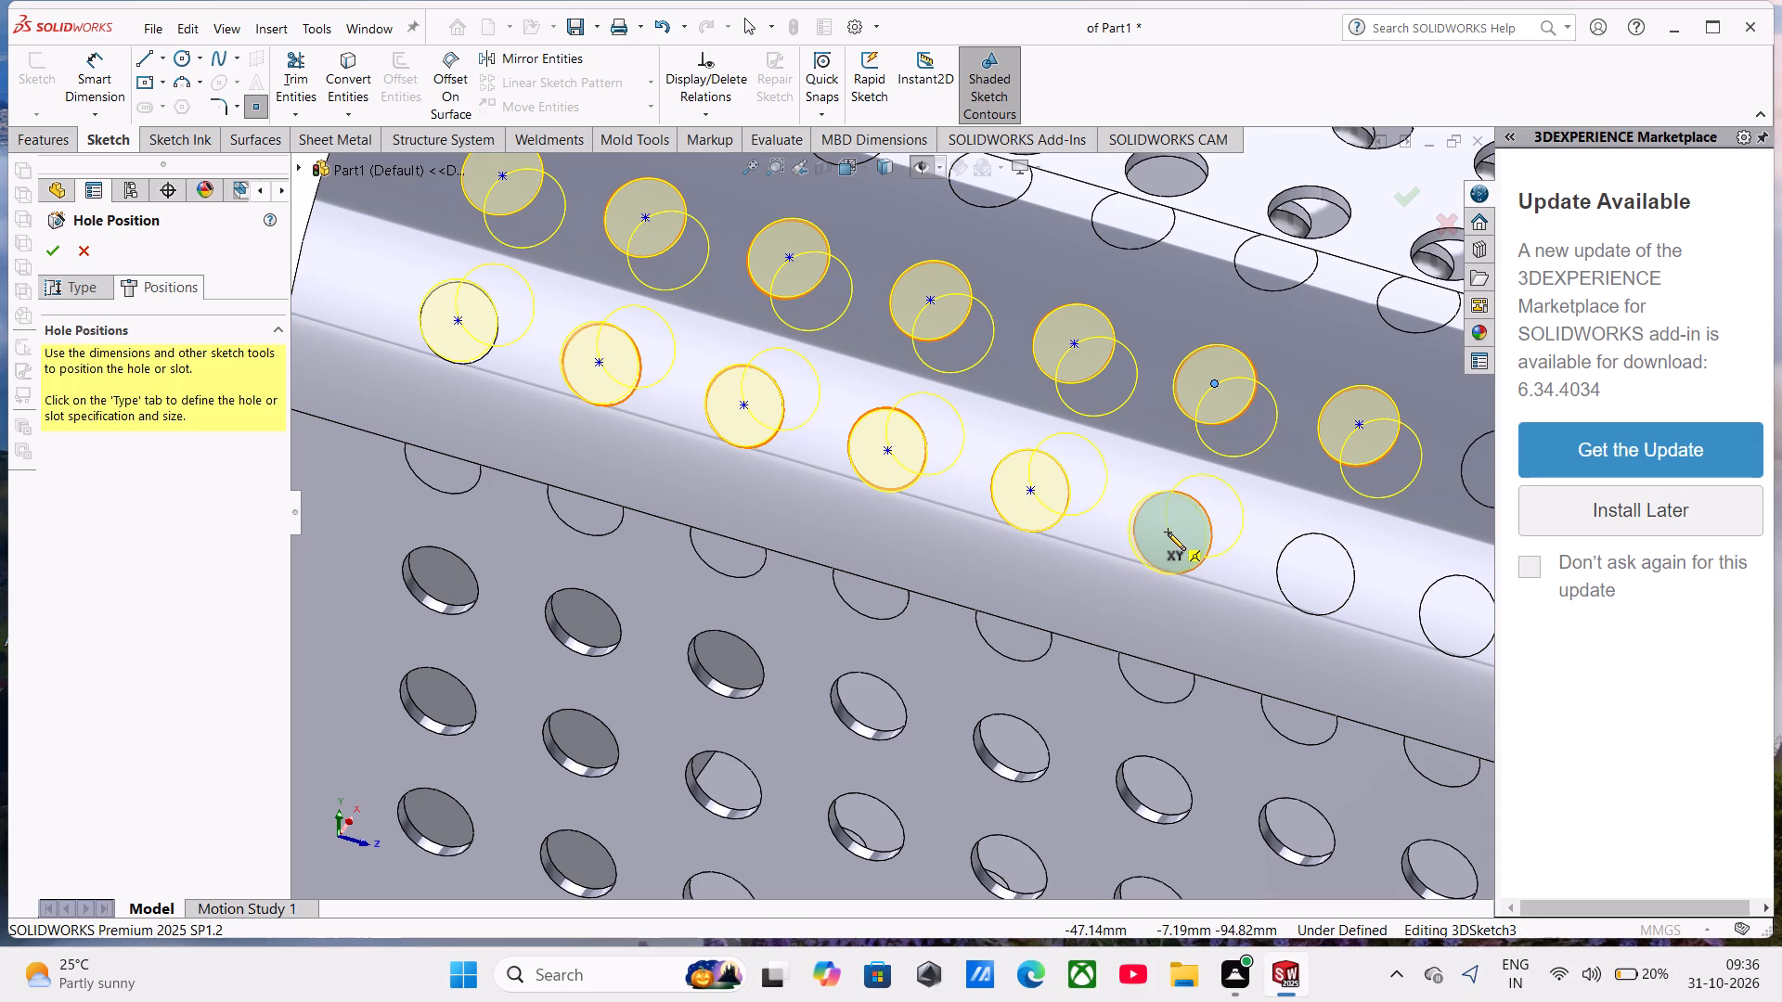
click(1172, 531)
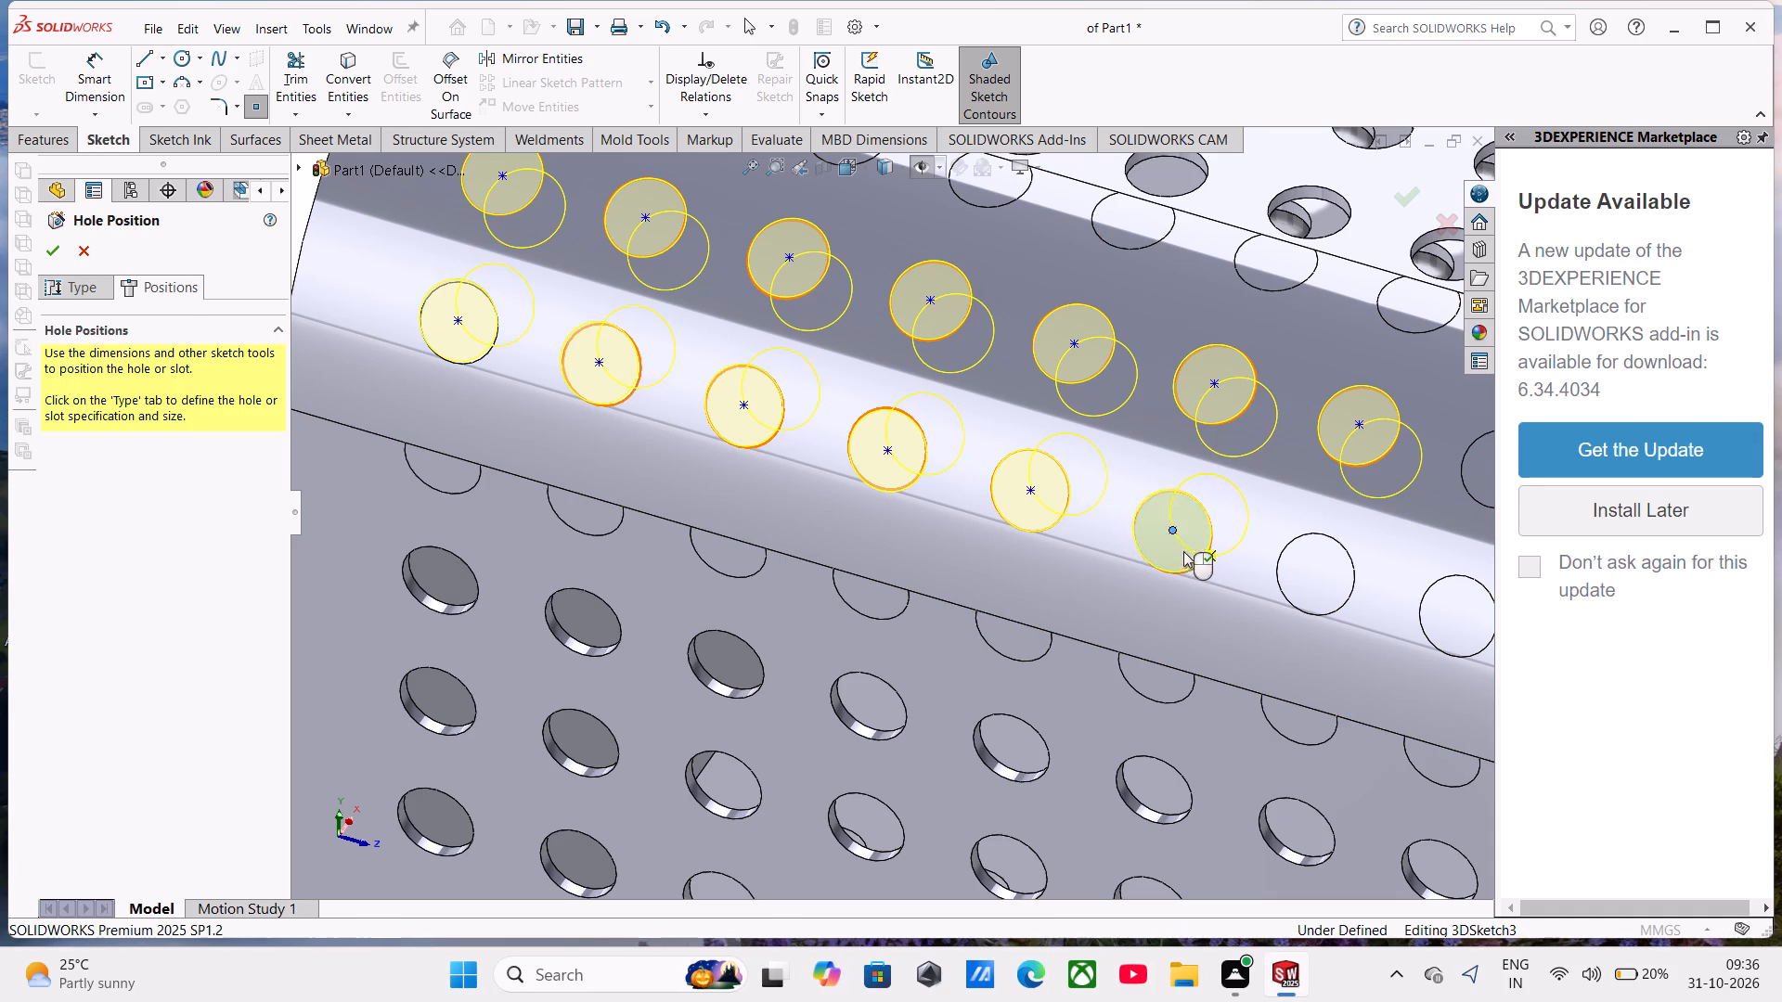
click(1313, 574)
Place hole points at the centres of the last two circles in both rows on the bend and finish the Ø8.0 dowel holes.
scroll(1315, 578, up, 3)
scroll(1294, 593, down, 1)
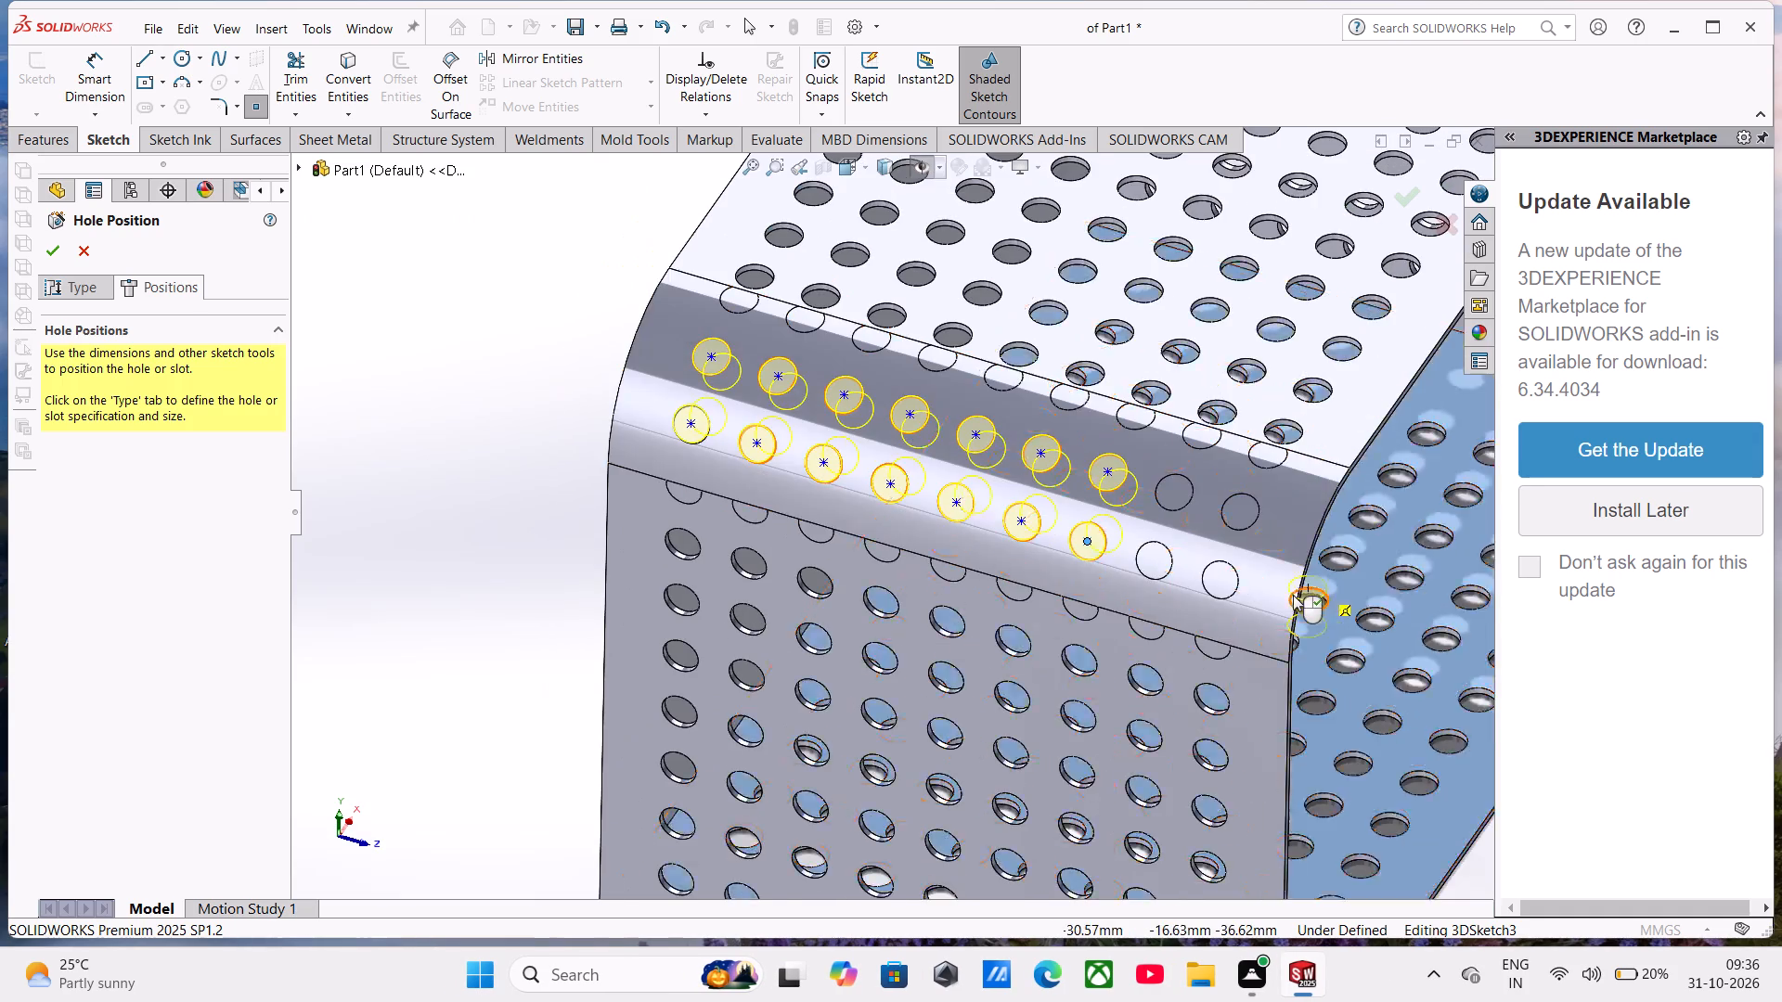
scroll(1293, 595, down, 2)
click(1095, 553)
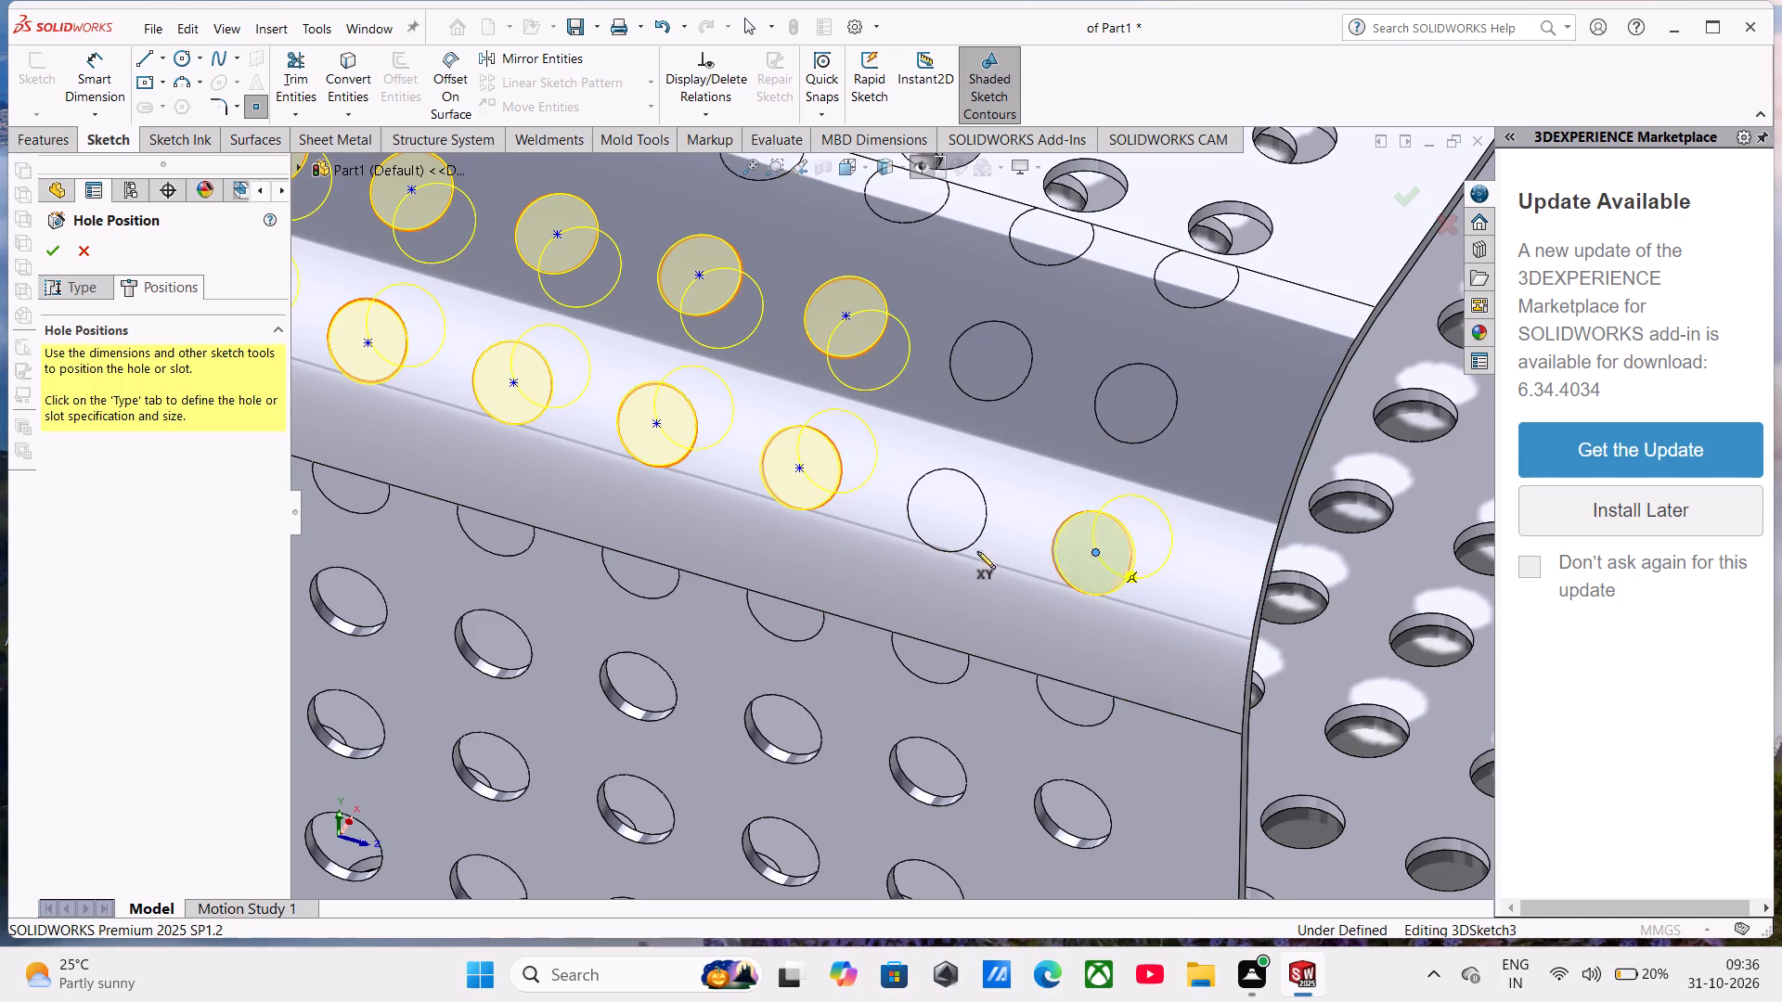
click(948, 511)
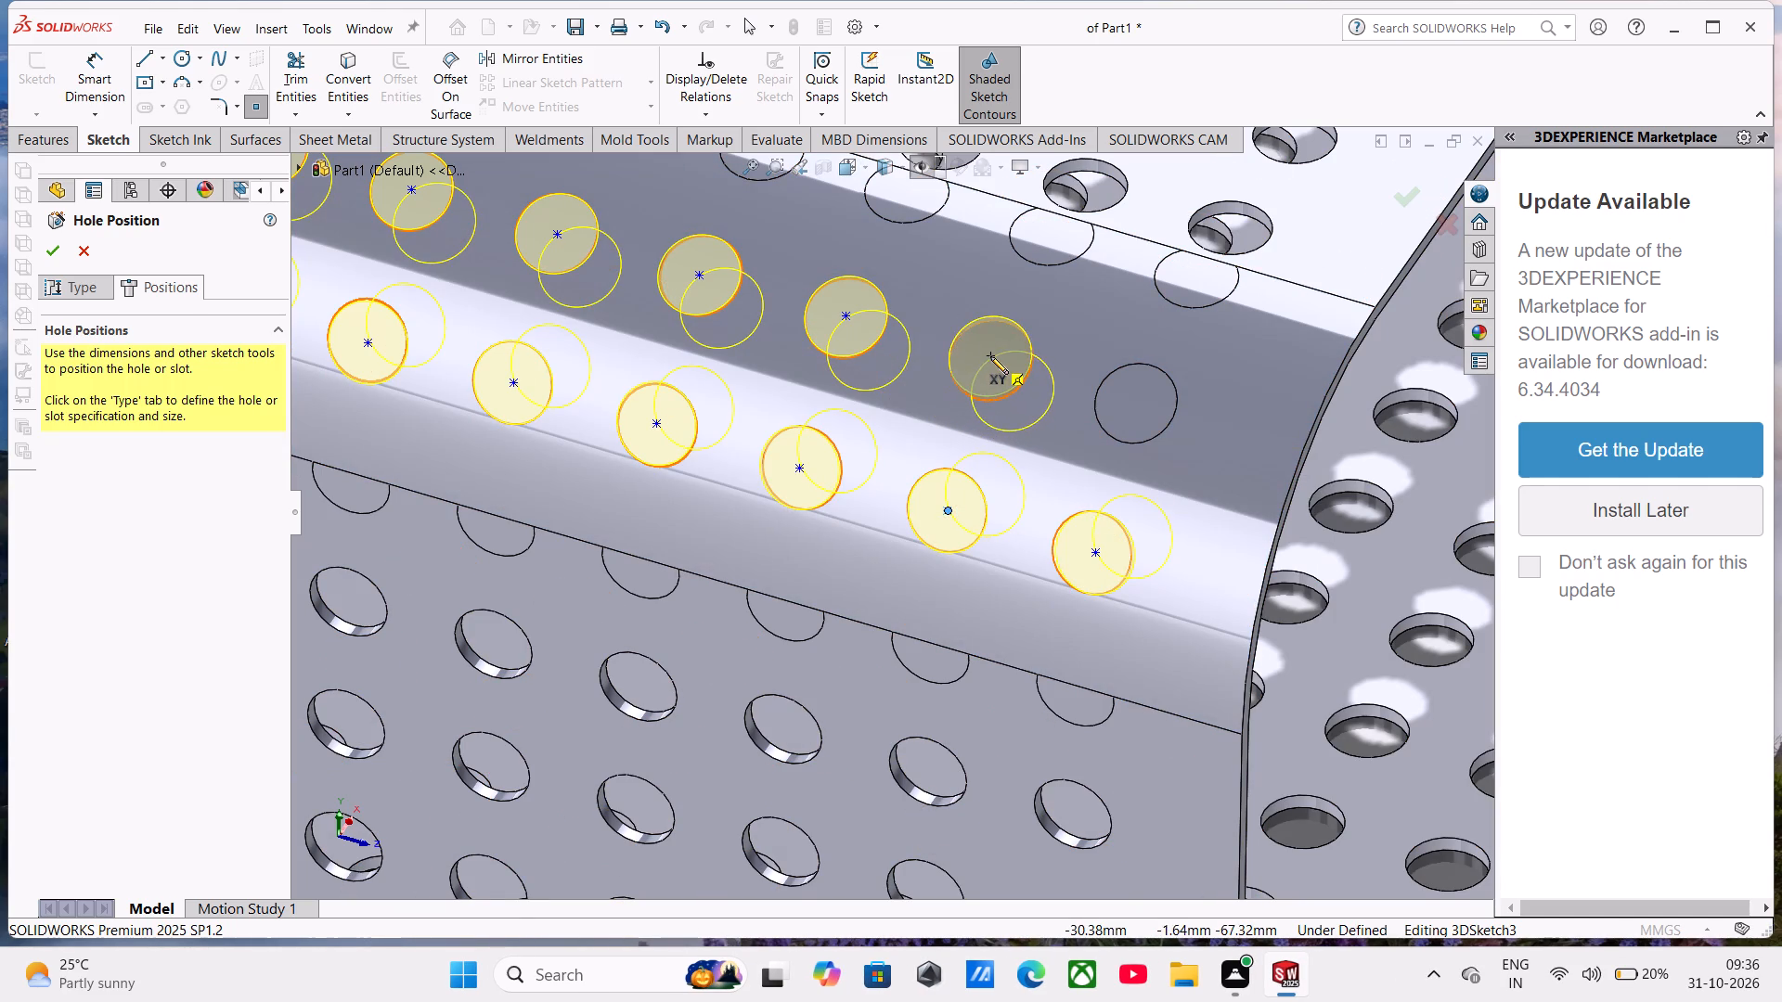
click(993, 359)
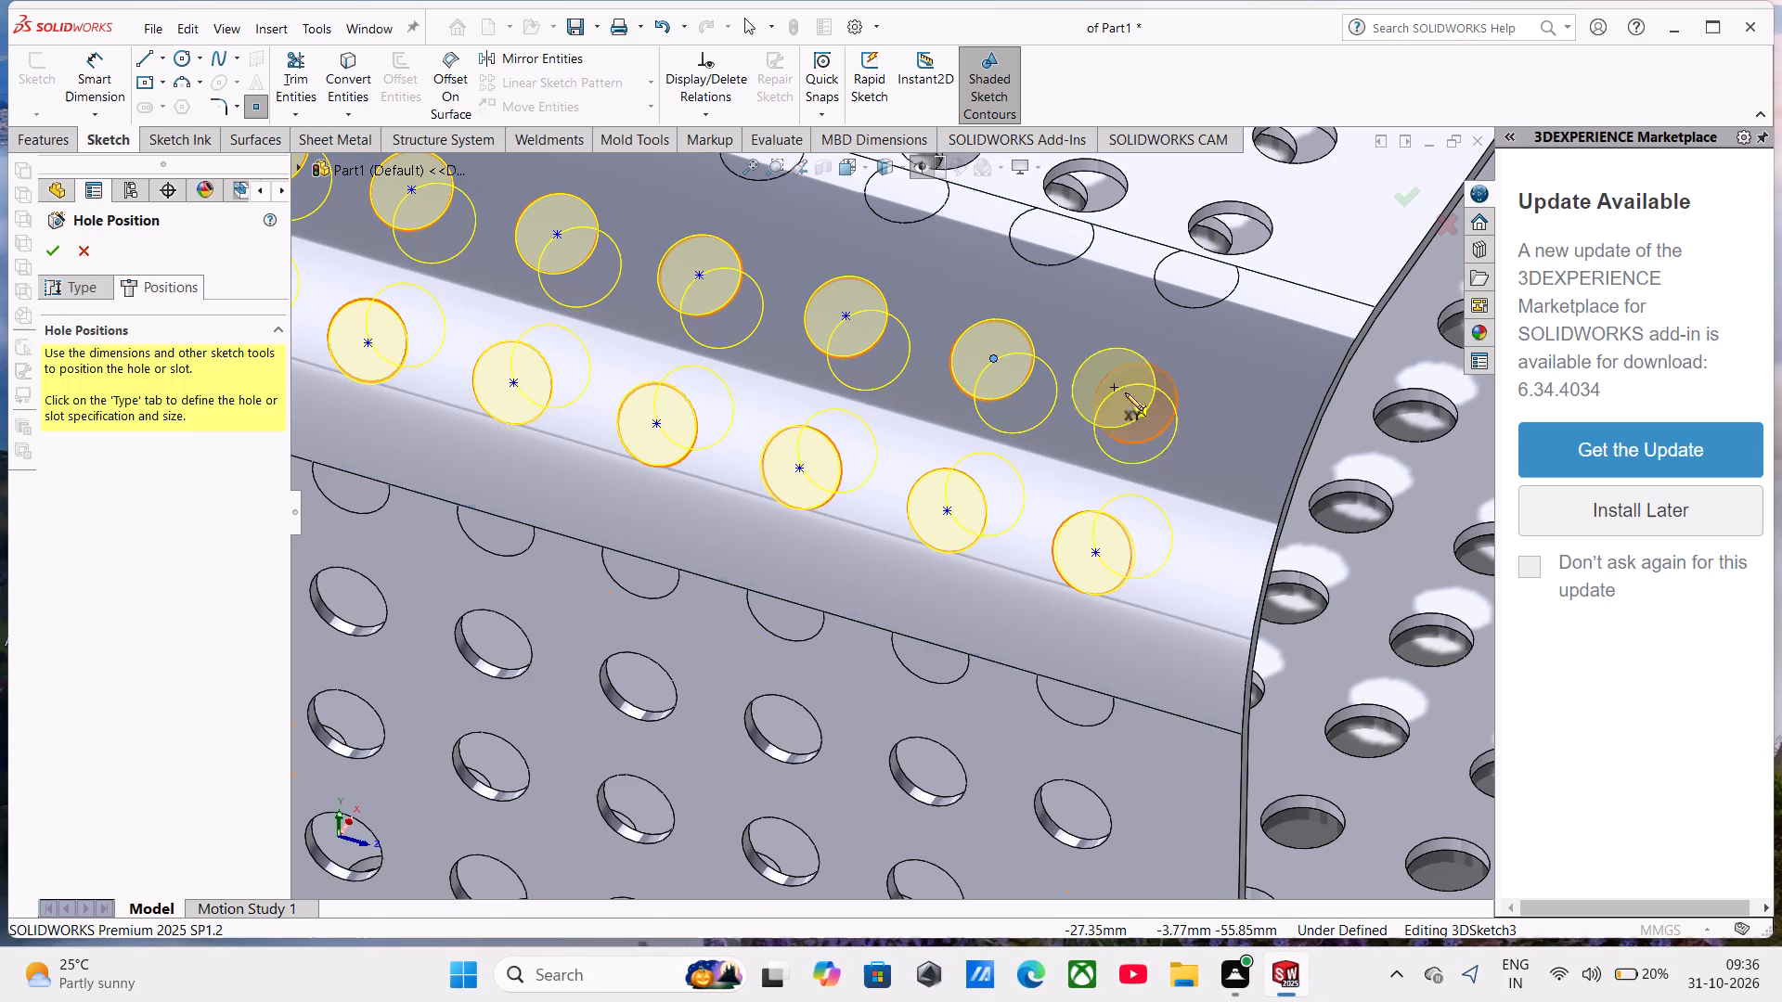
click(1137, 402)
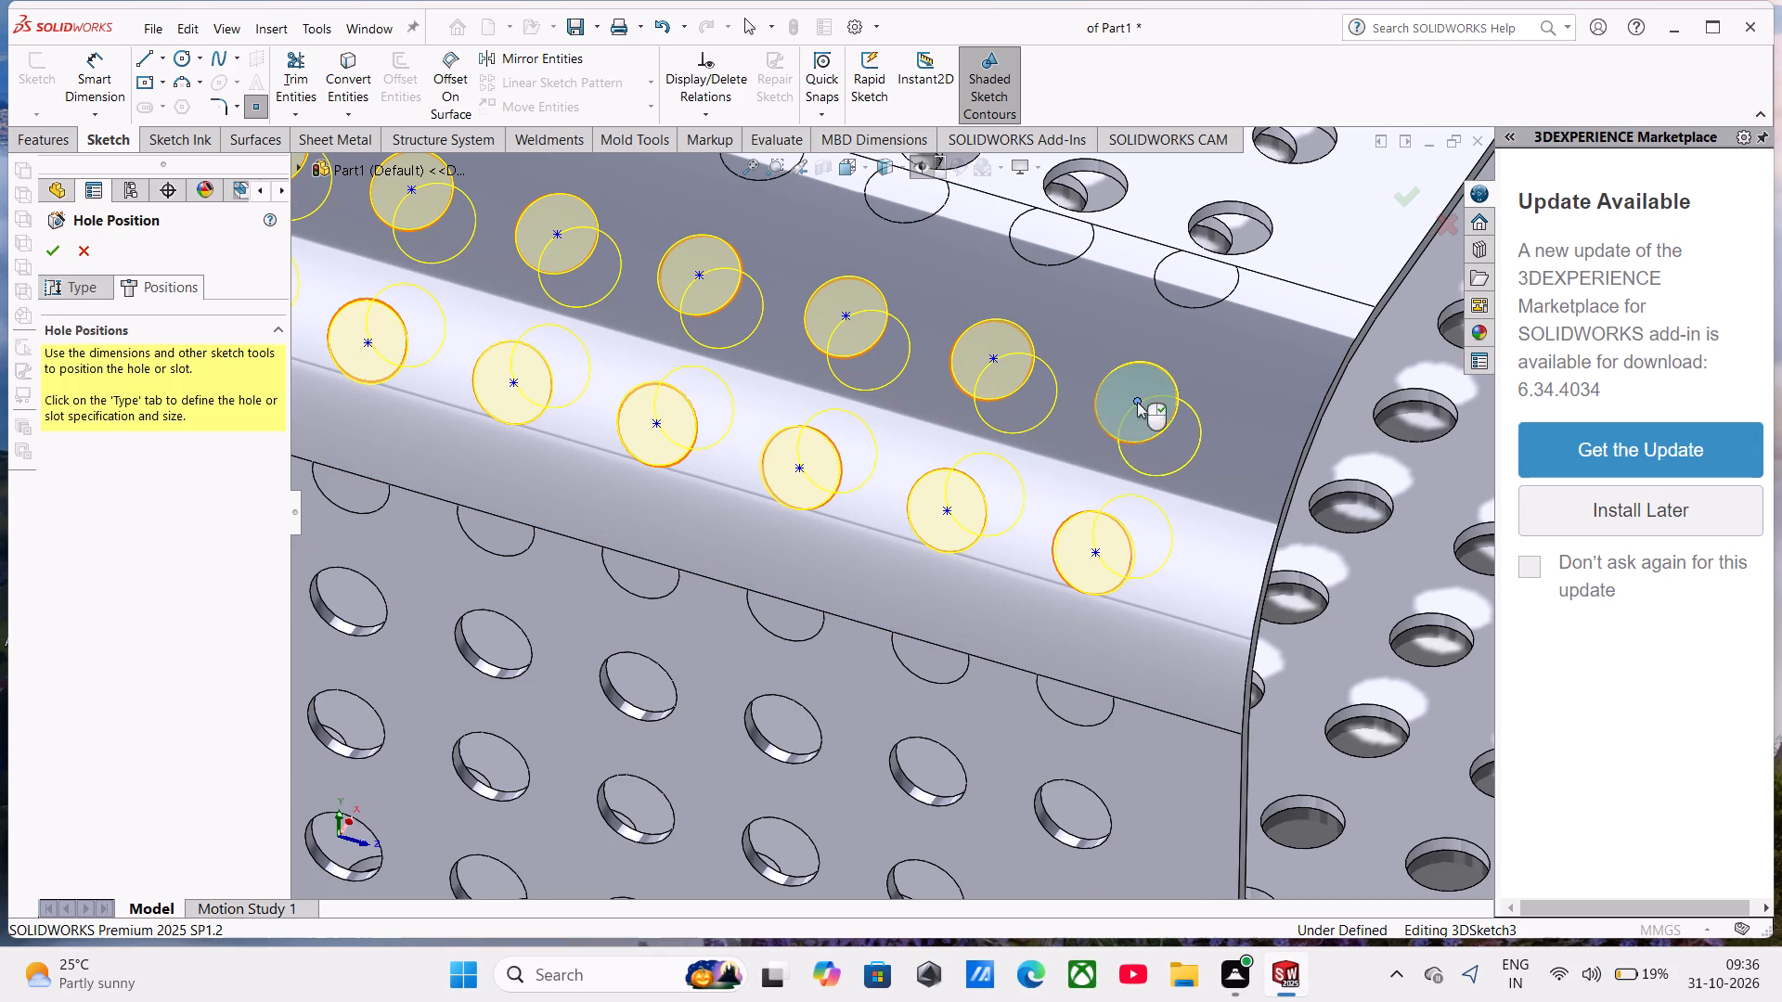
scroll(1020, 539, up, 3)
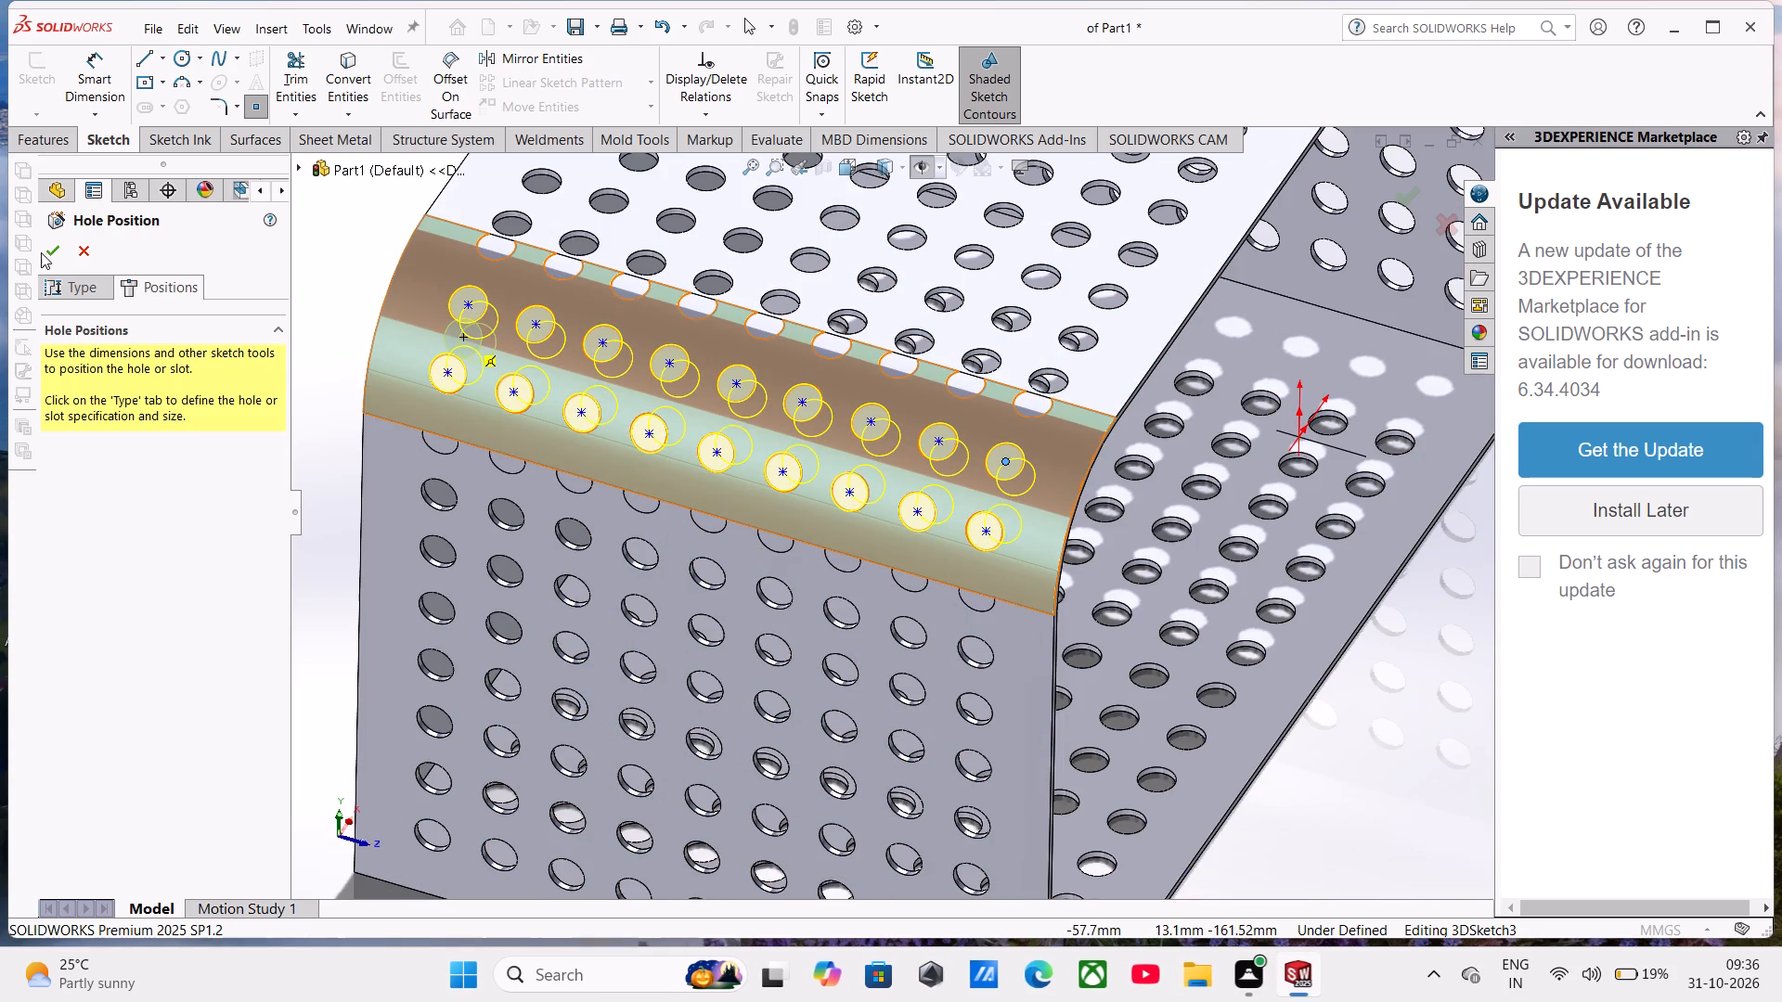
click(48, 248)
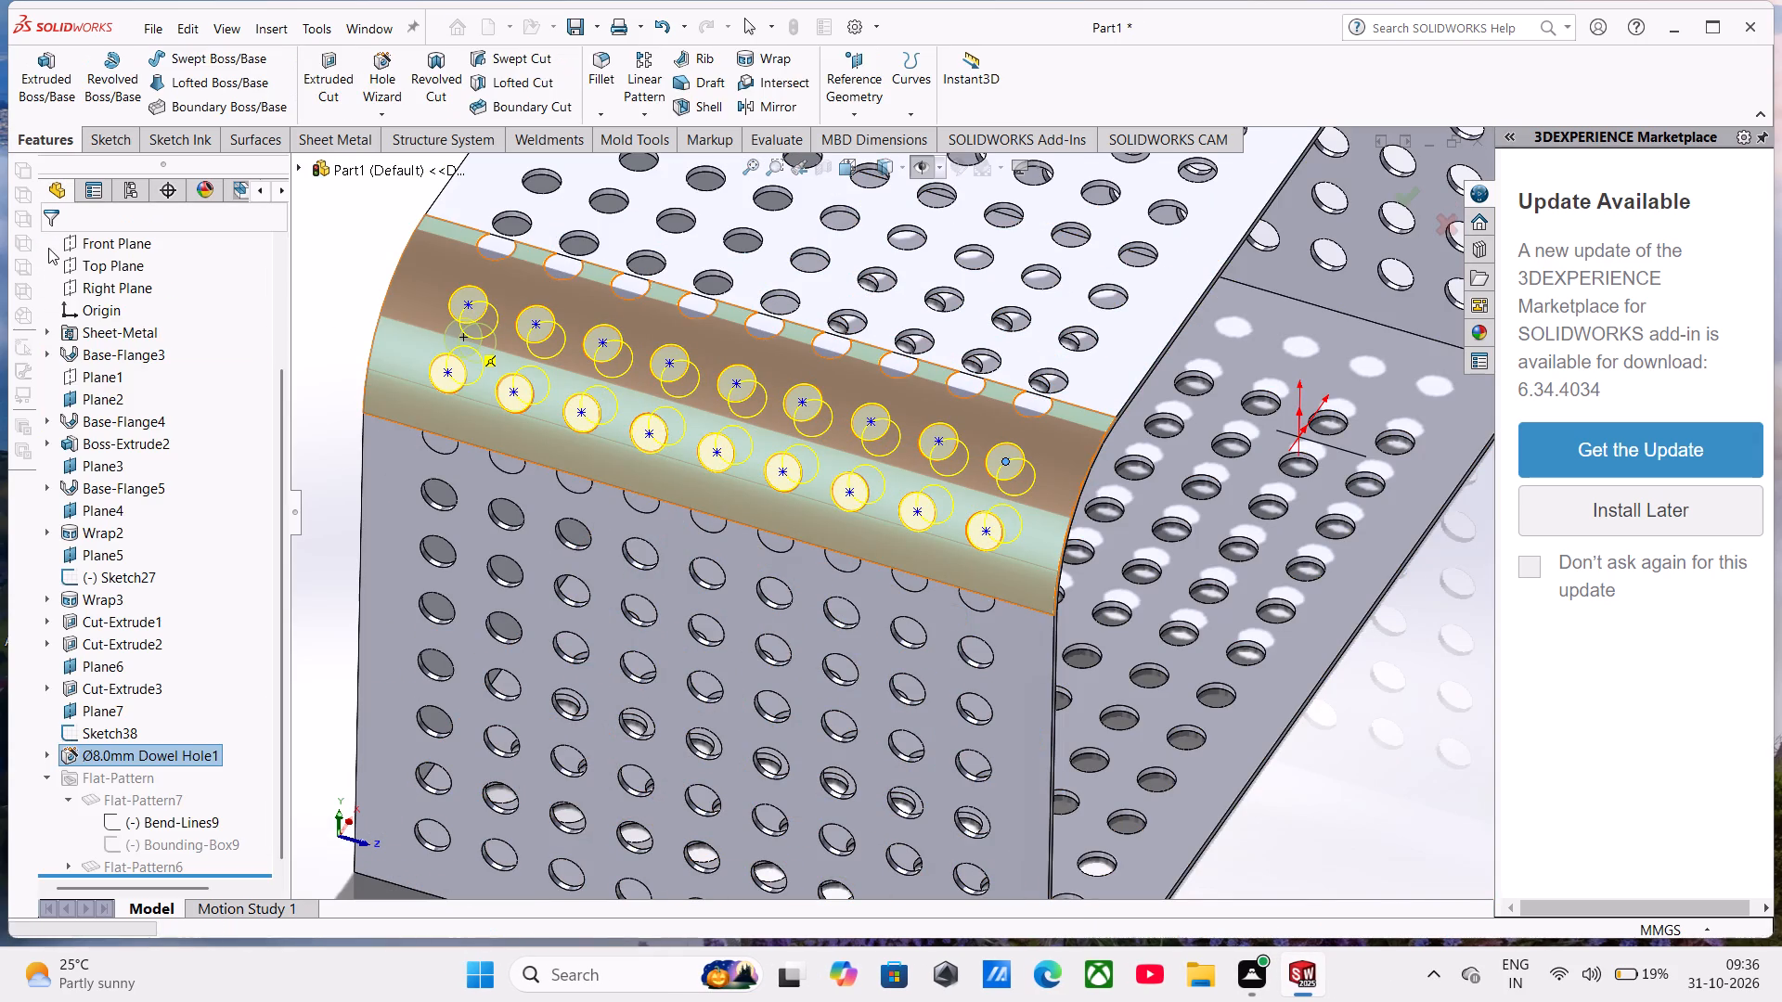
Examine the bend from several sides to check the dowel holes and the remaining partial circles along its edges.
middle_drag(763, 466, 708, 467)
scroll(763, 466, up, 1)
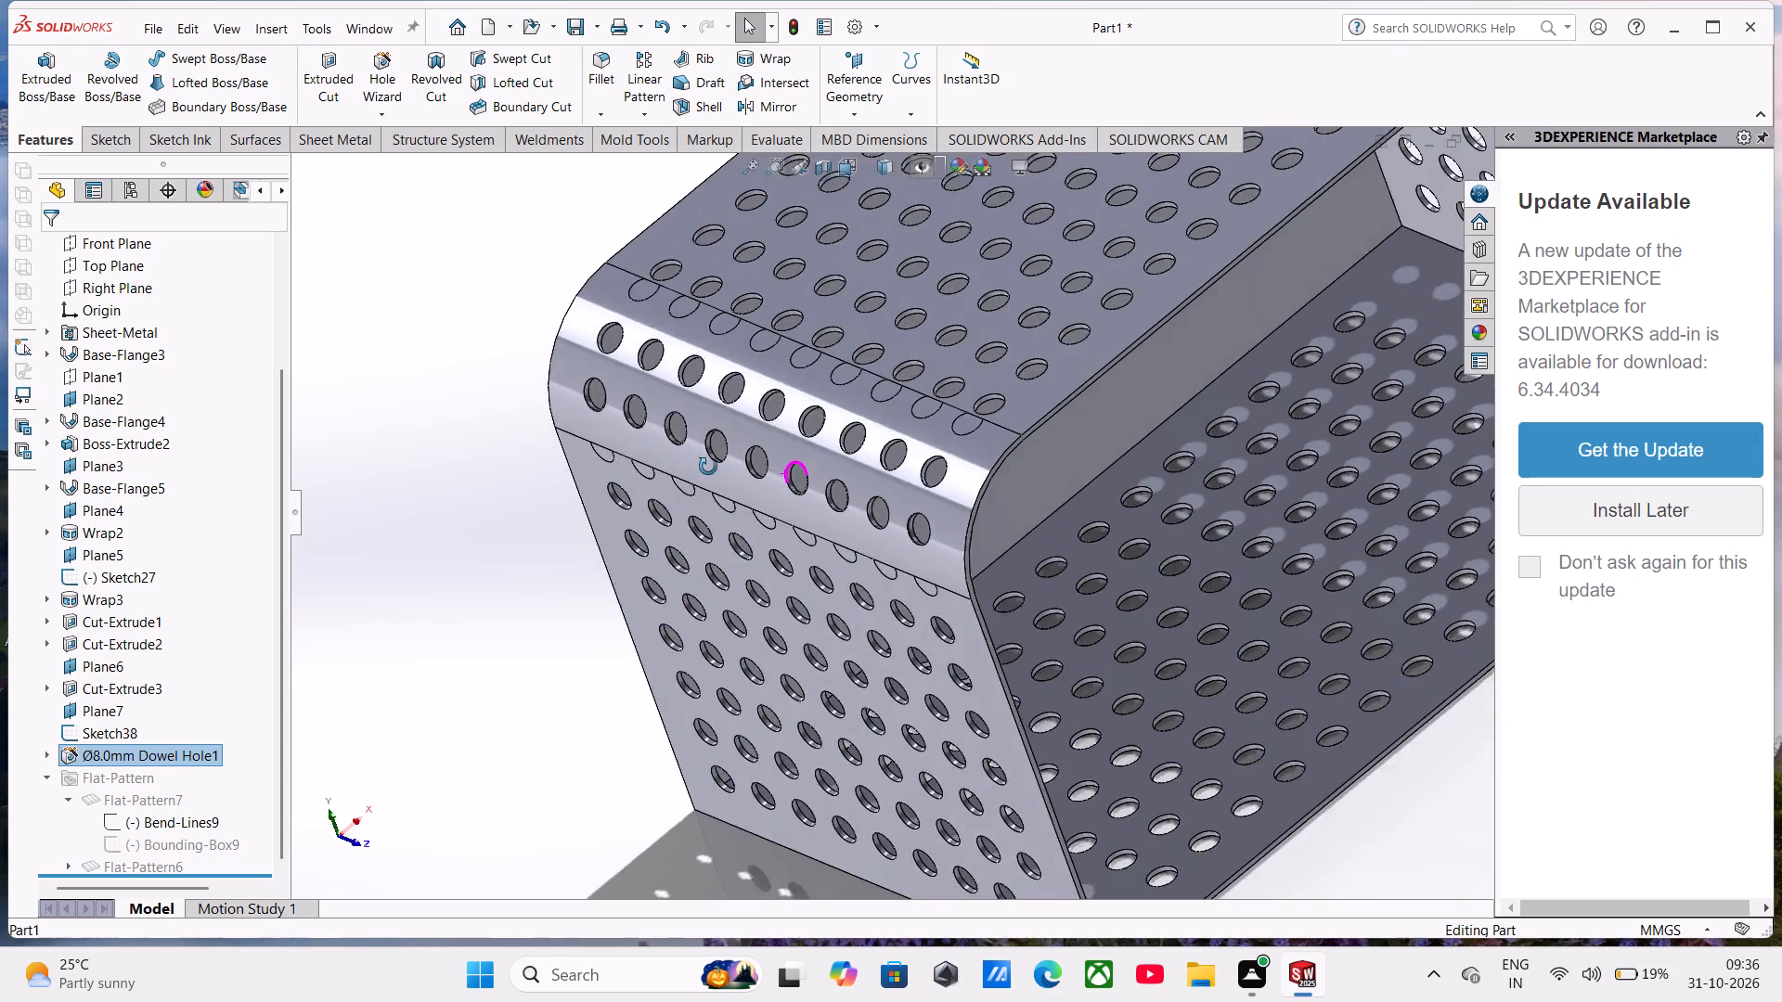
middle_drag(708, 467, 824, 312)
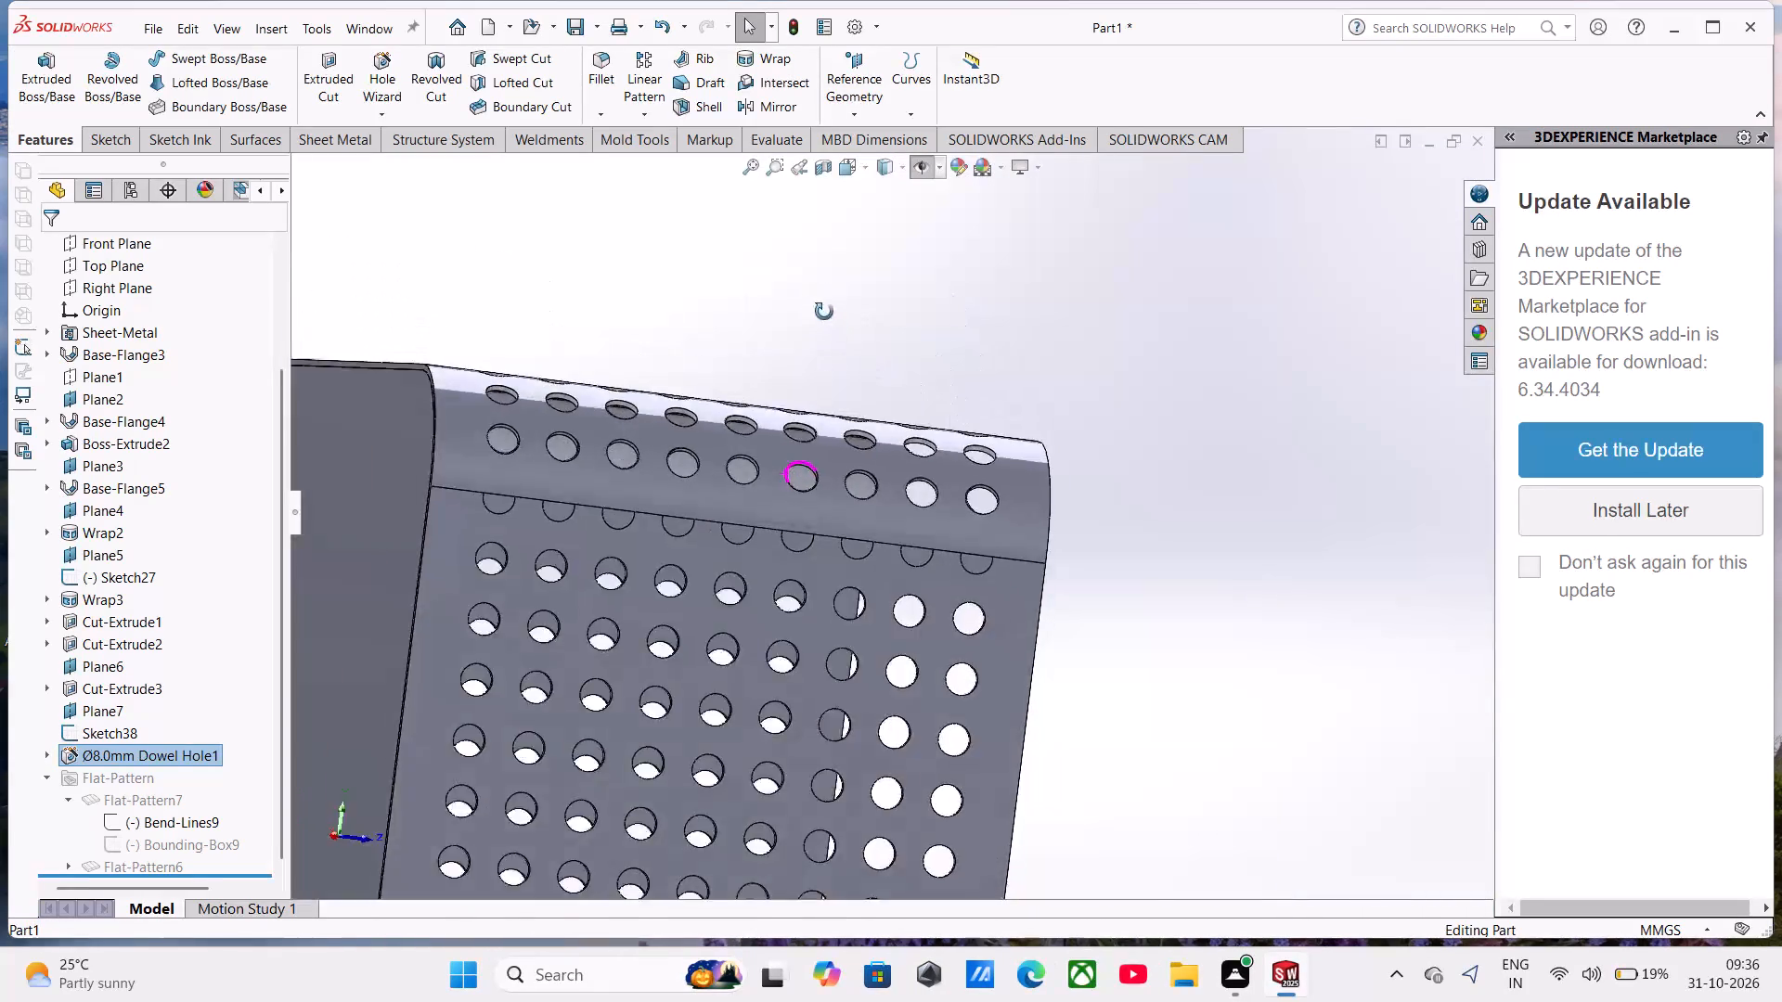
middle_drag(824, 312, 632, 472)
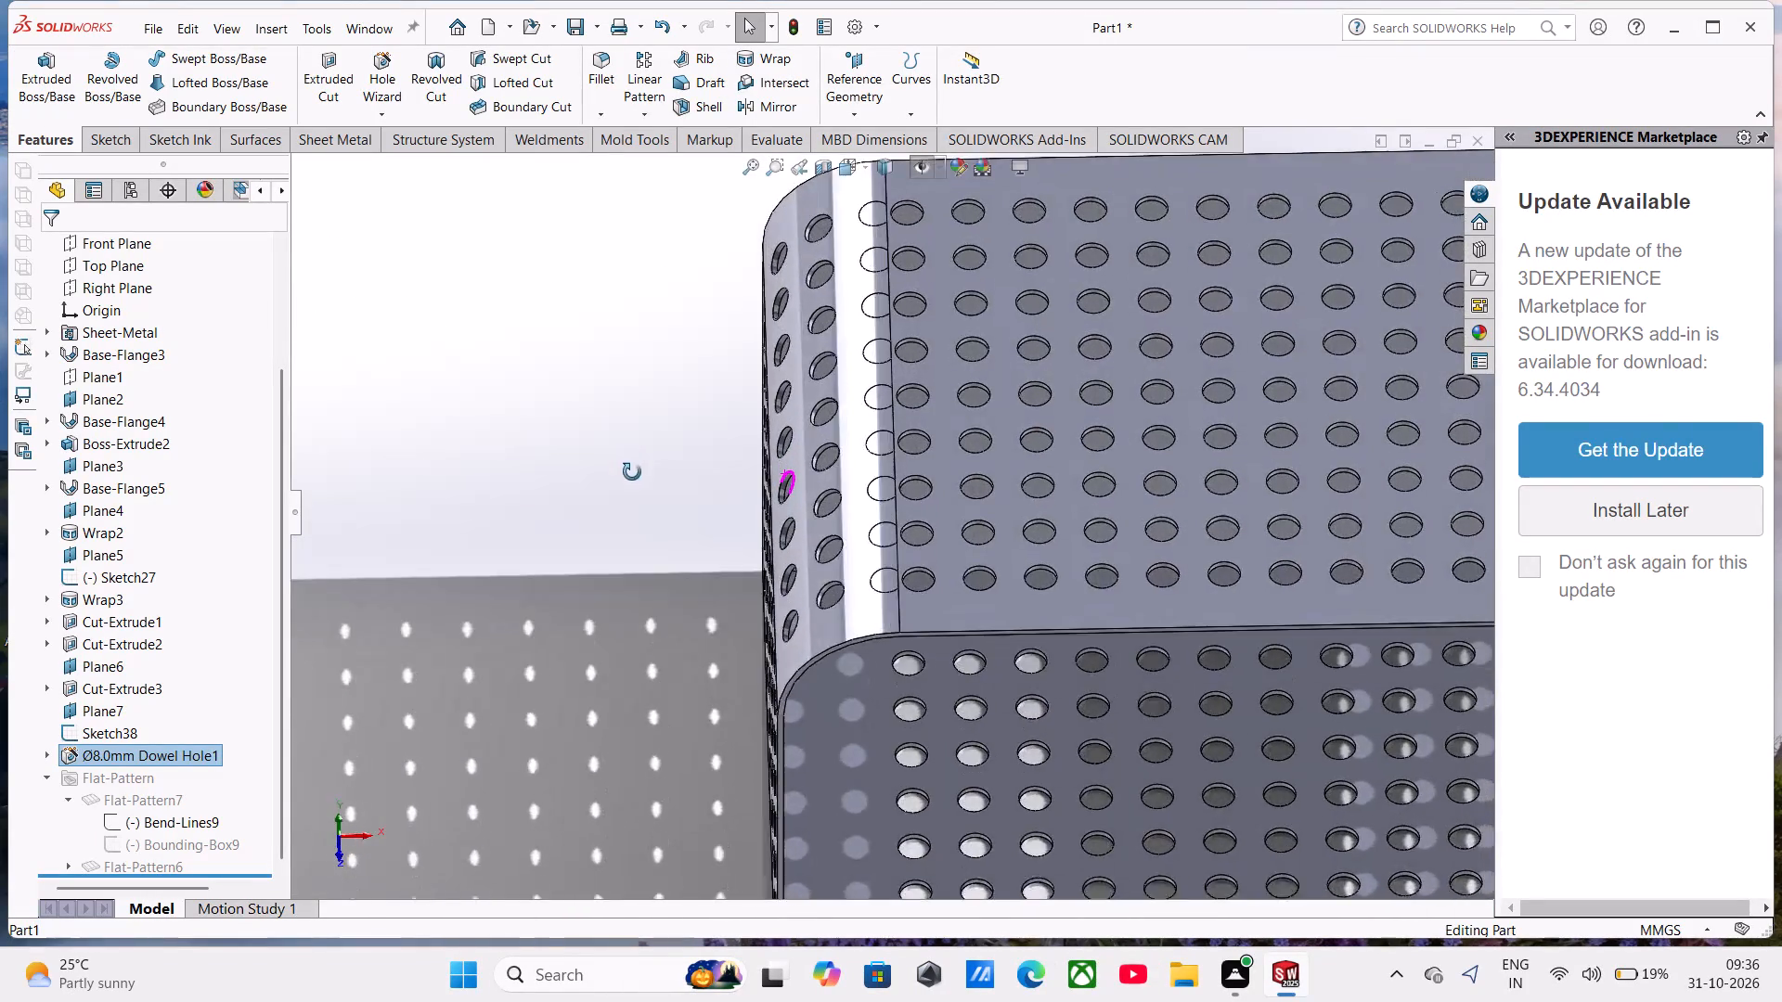
middle_drag(632, 472, 650, 532)
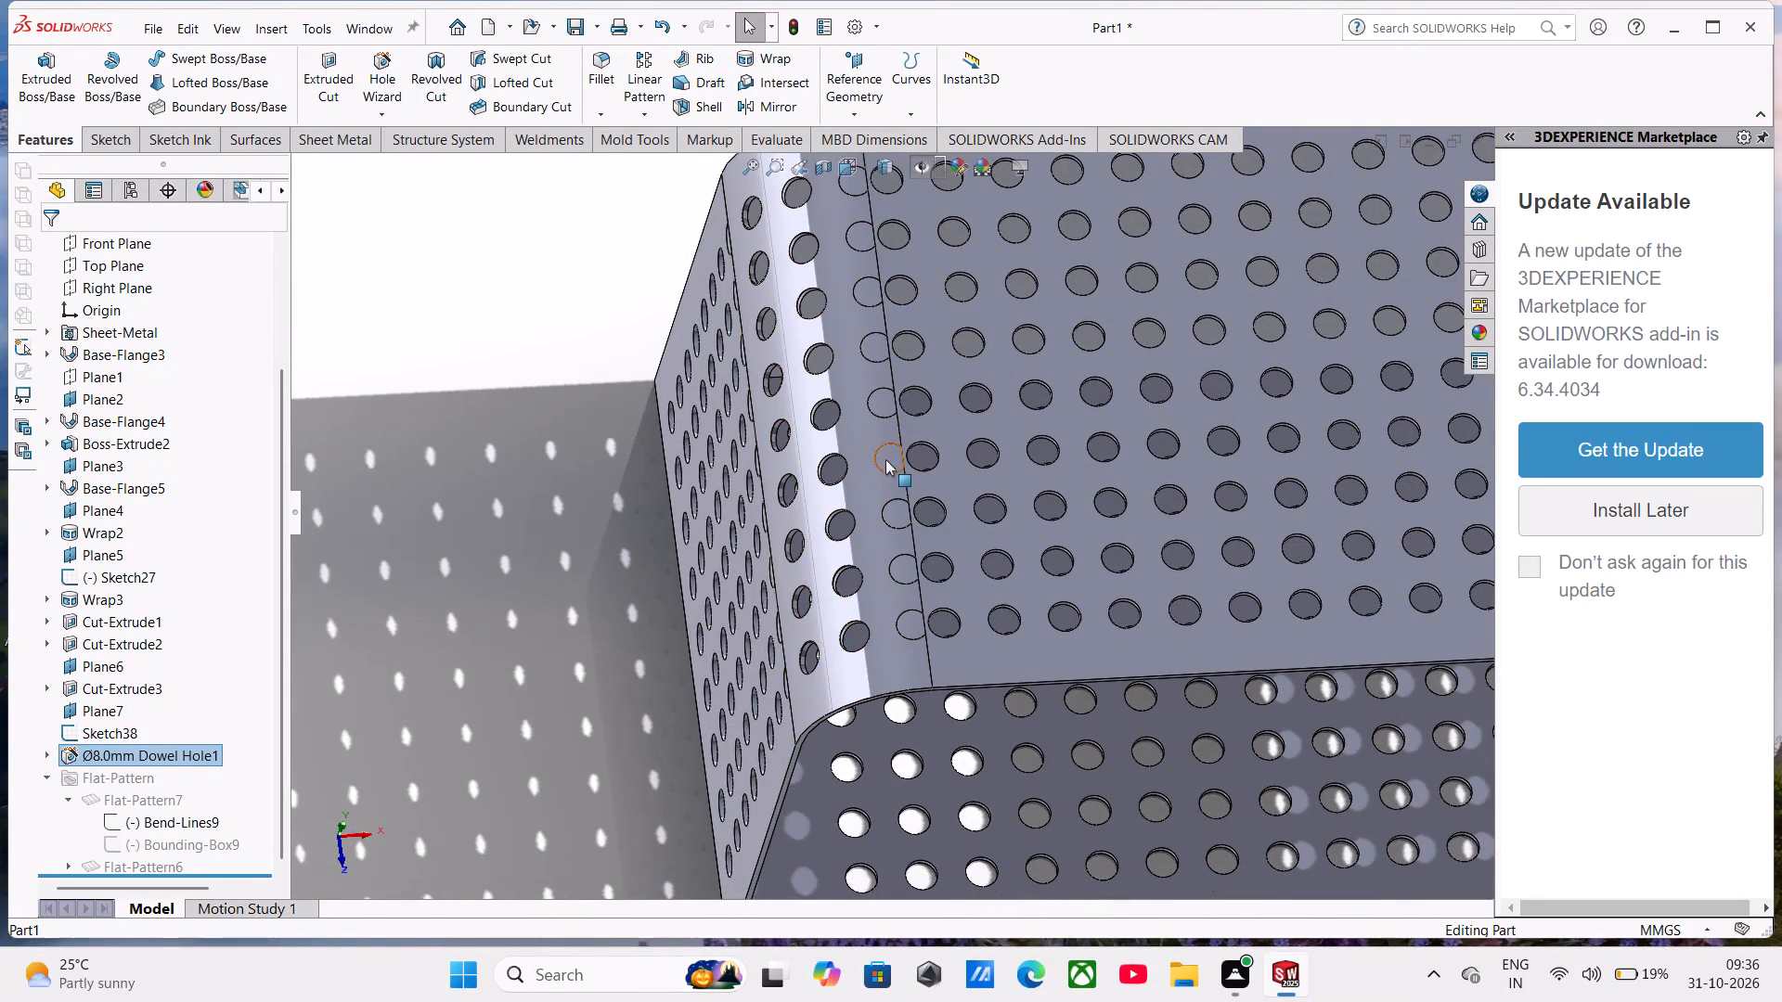
scroll(859, 591, up, 3)
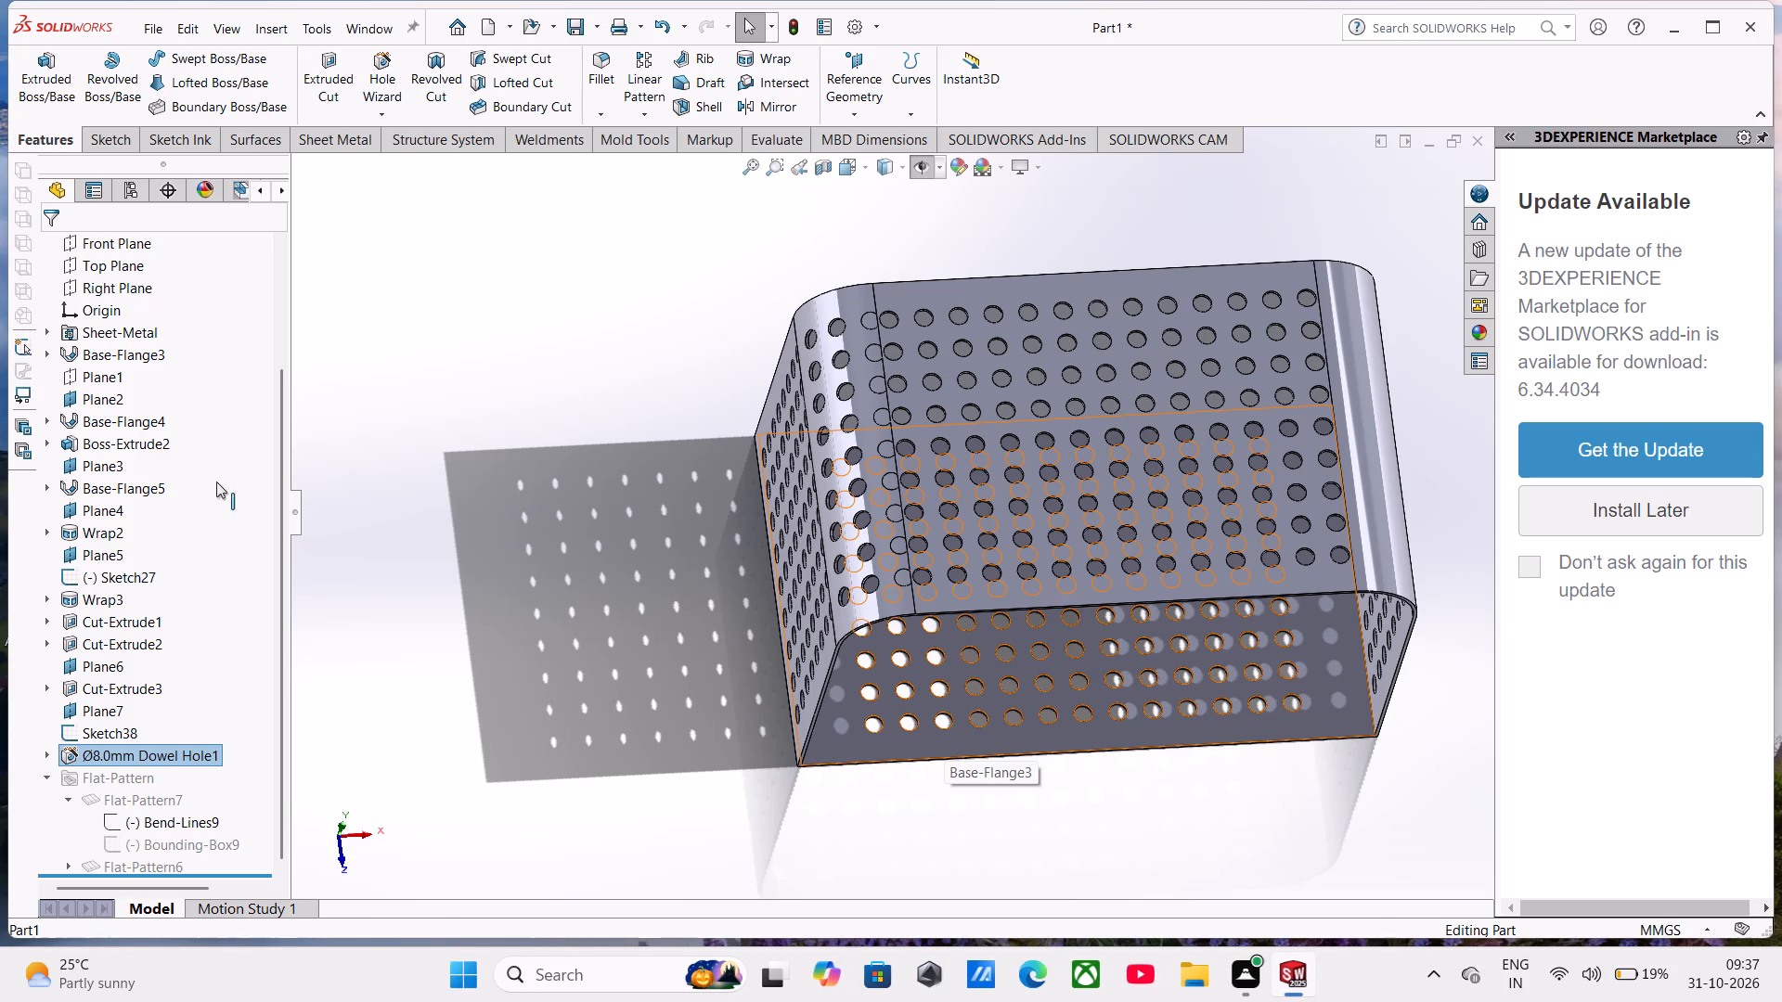
scroll(483, 500, up, 1)
middle_drag(495, 520, 582, 390)
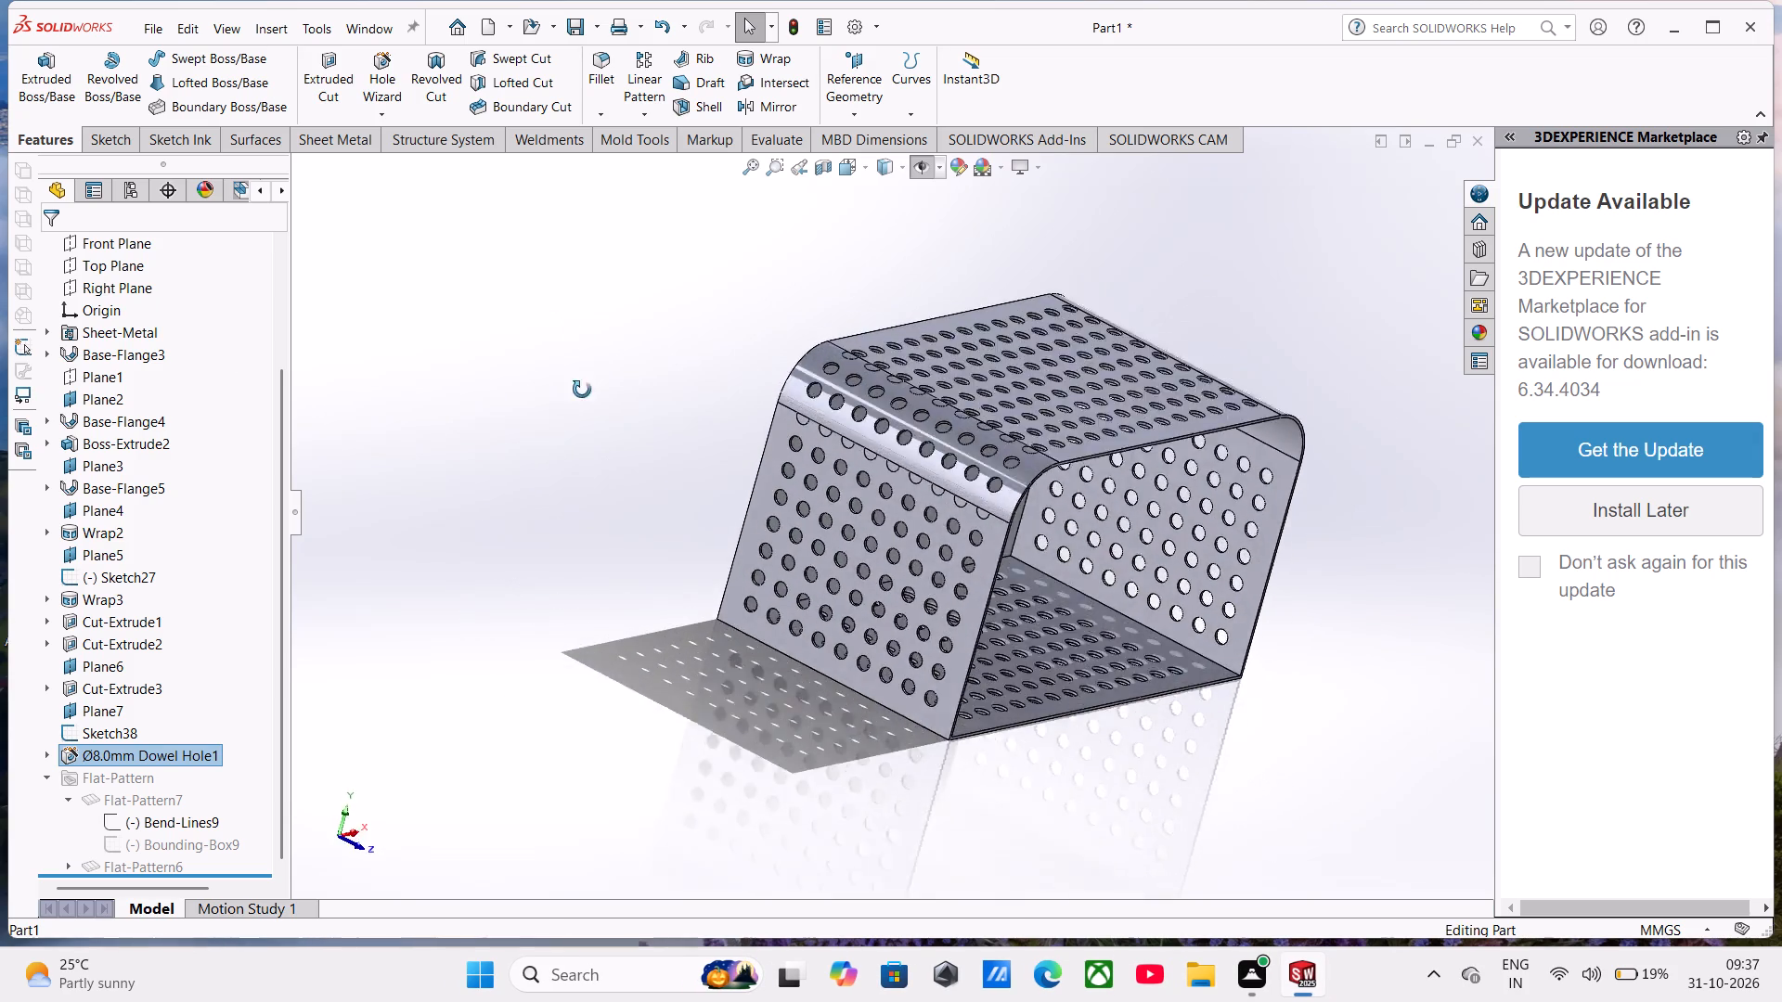
middle_drag(582, 390, 549, 439)
Start another Ø8.0 dowel hole feature using a 3D sketch and place points on the partial circles along the bend's upper edge.
scroll(1038, 519, down, 3)
scroll(848, 463, down, 1)
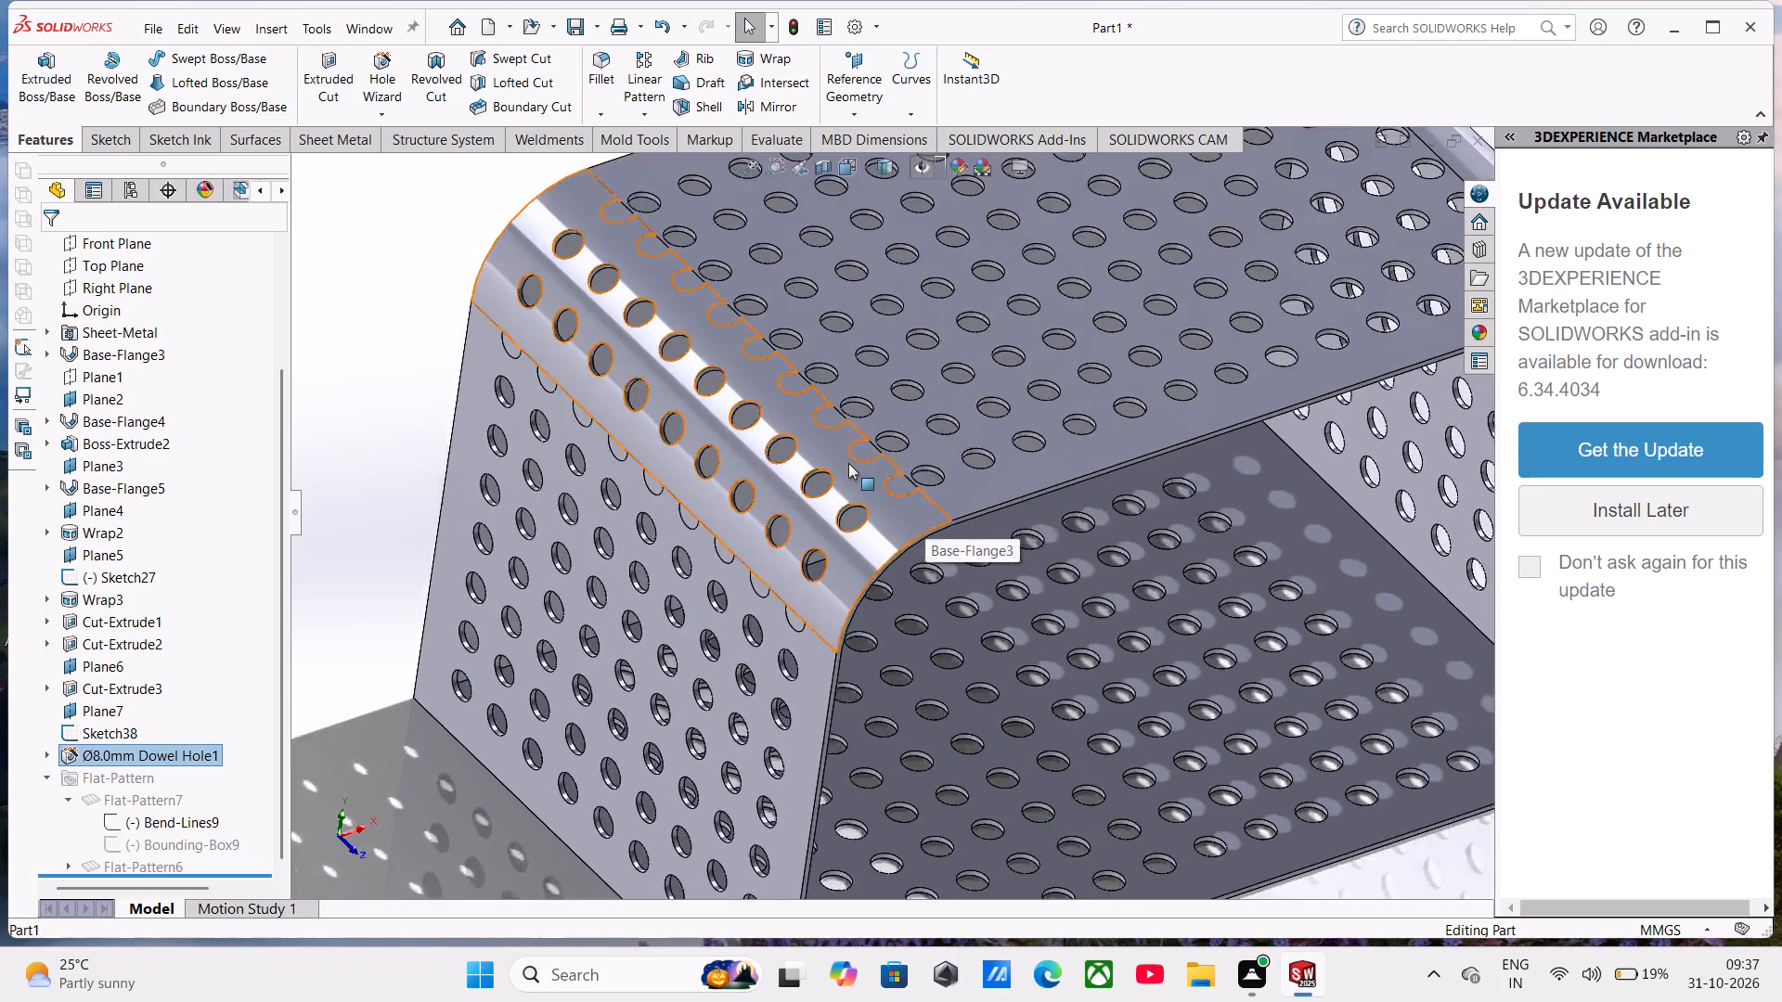
scroll(848, 463, down, 2)
click(381, 63)
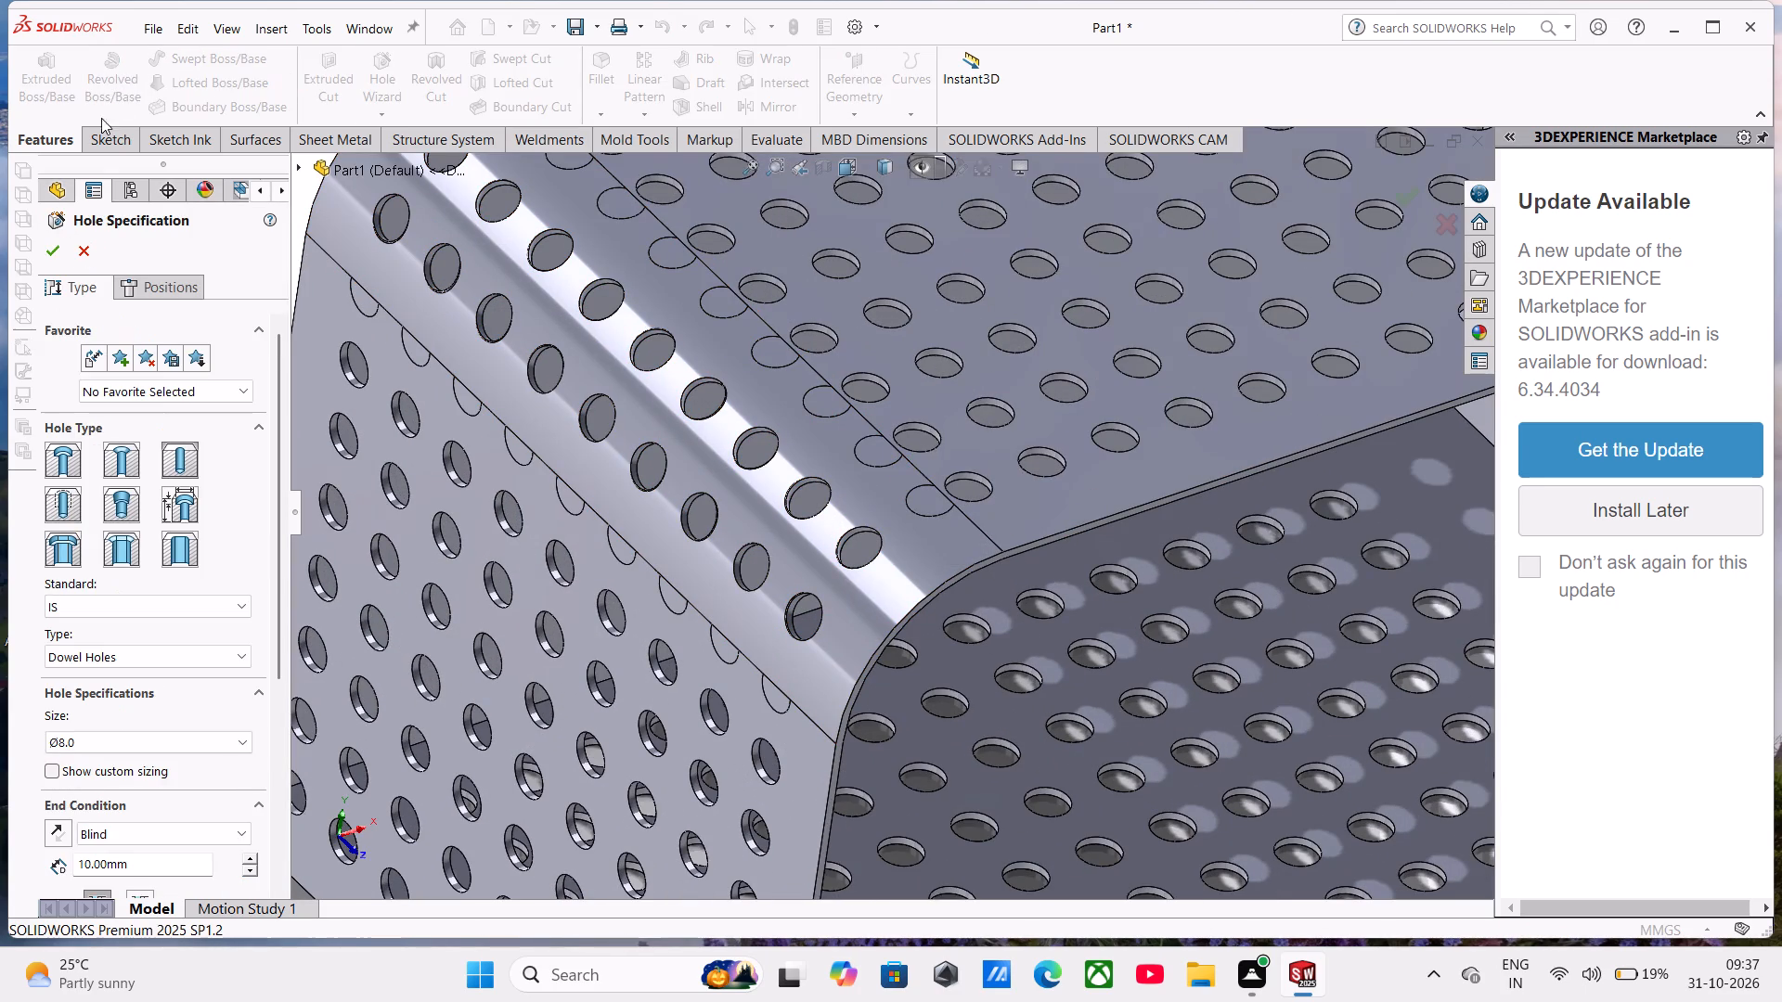
click(170, 297)
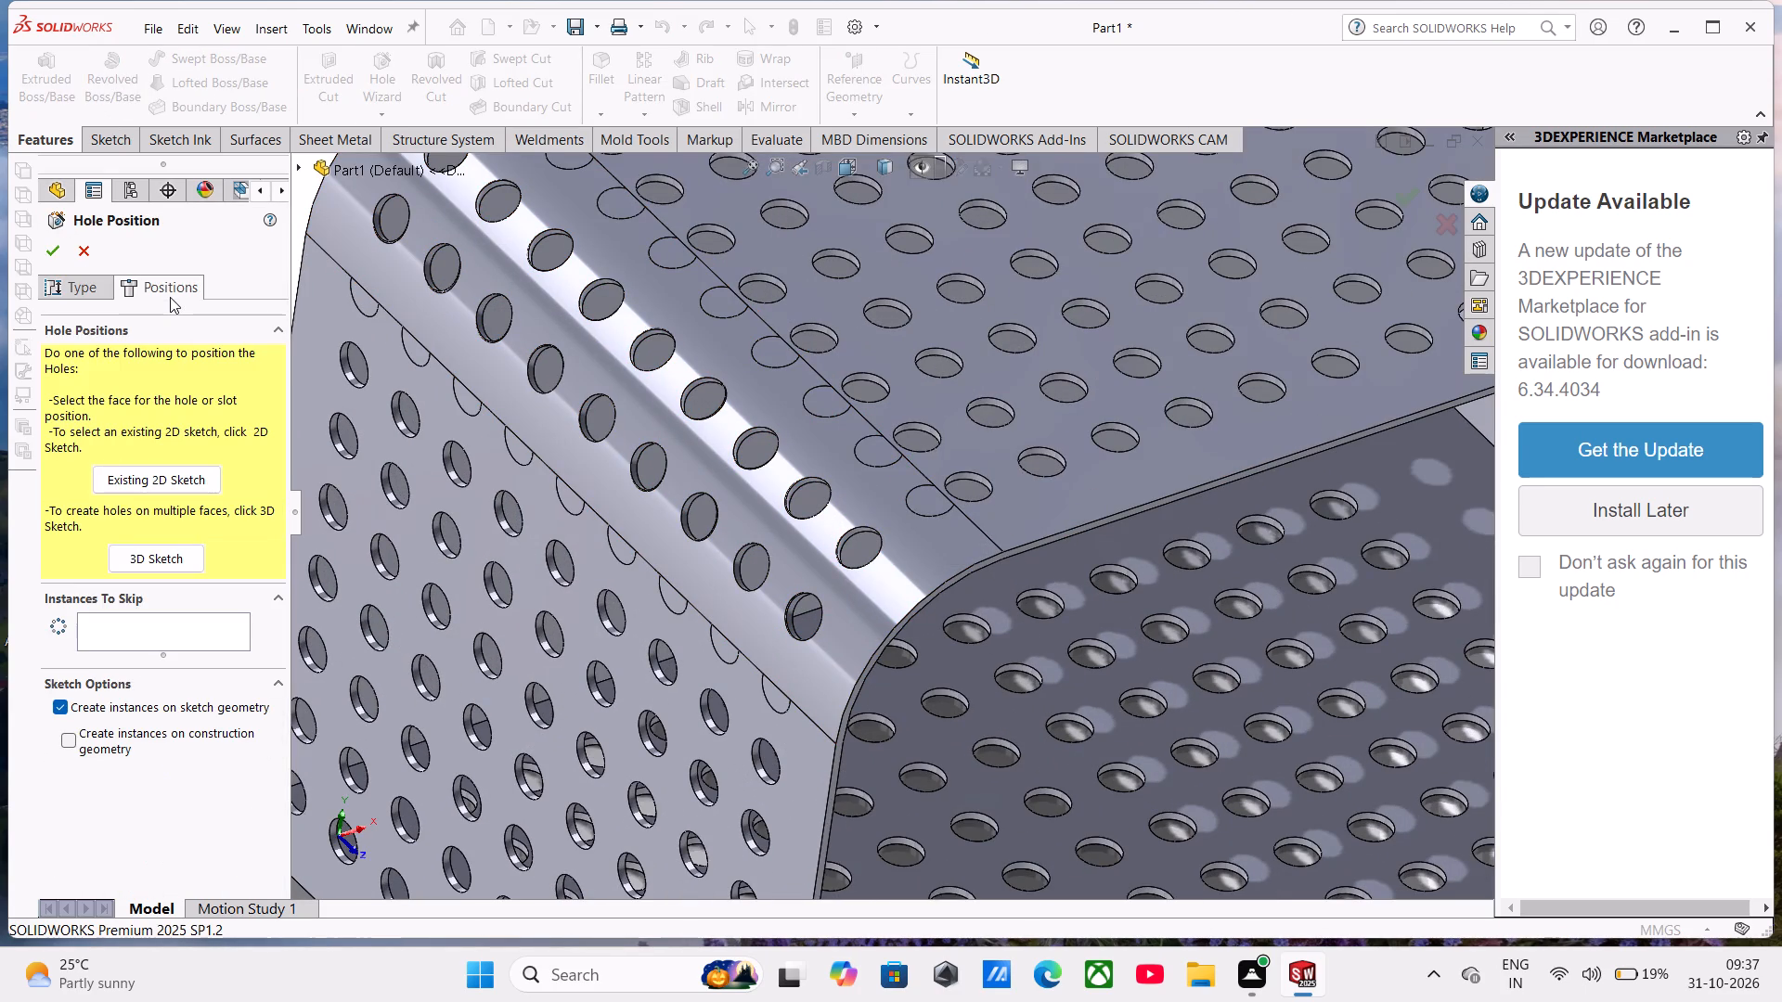
click(157, 552)
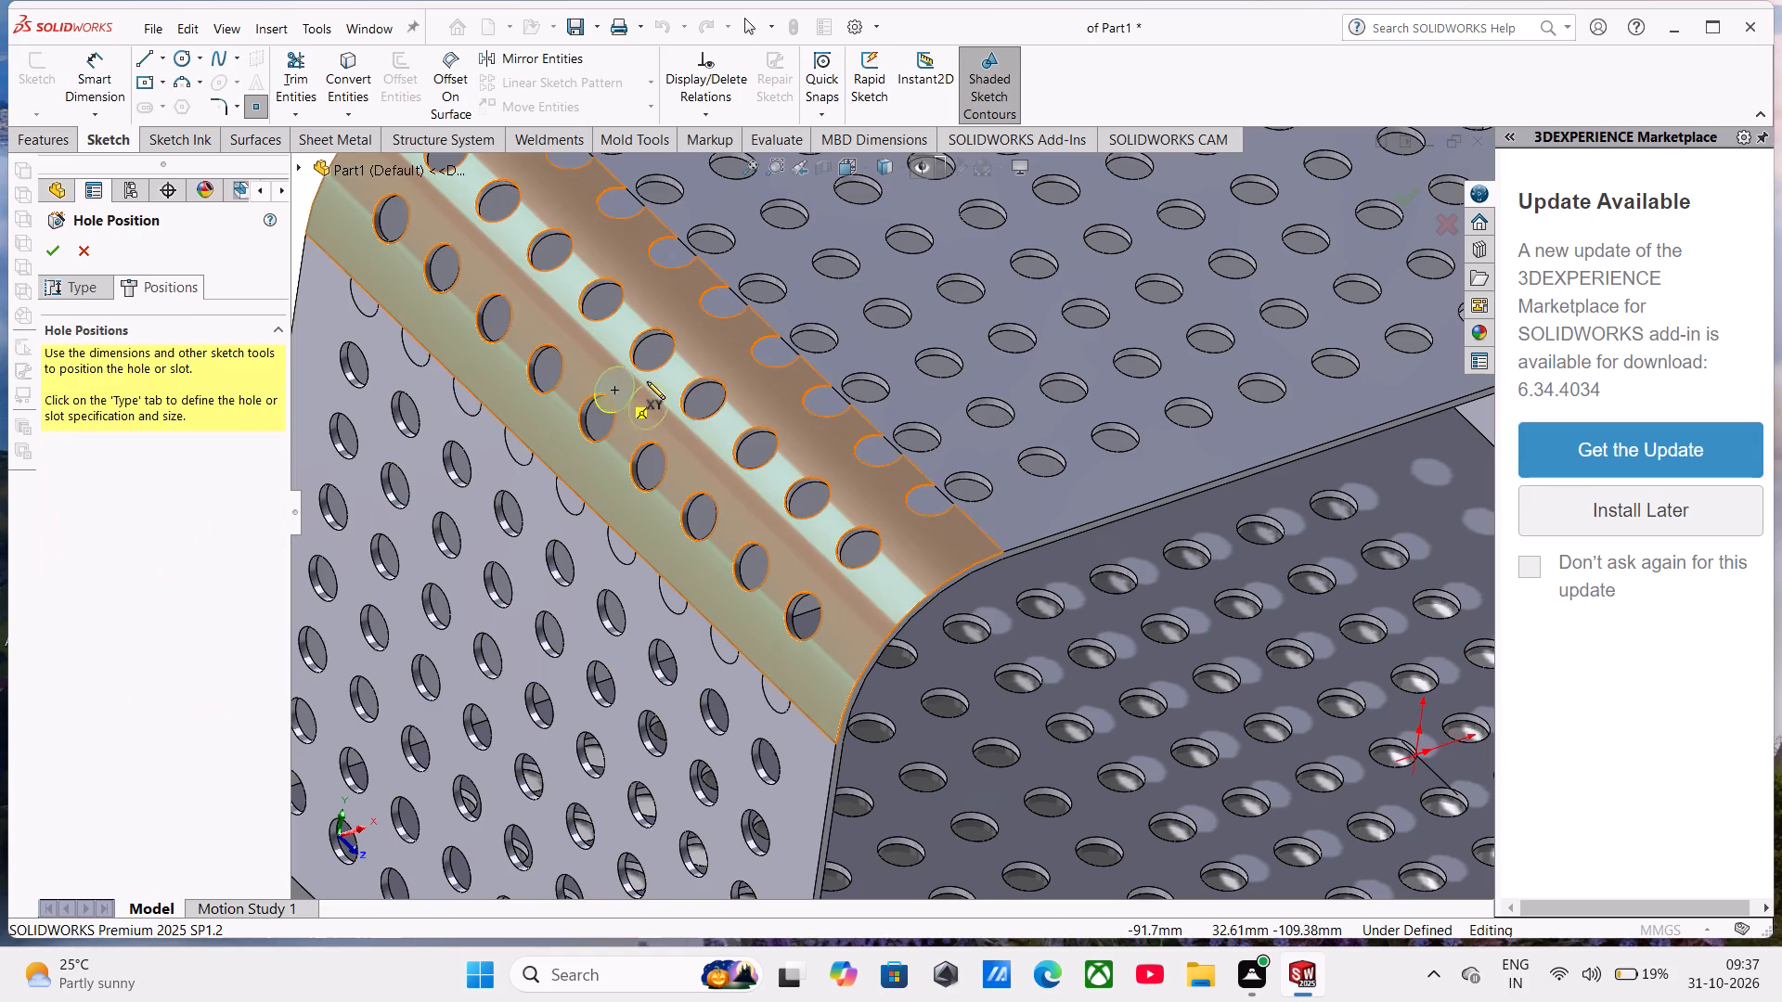
click(774, 350)
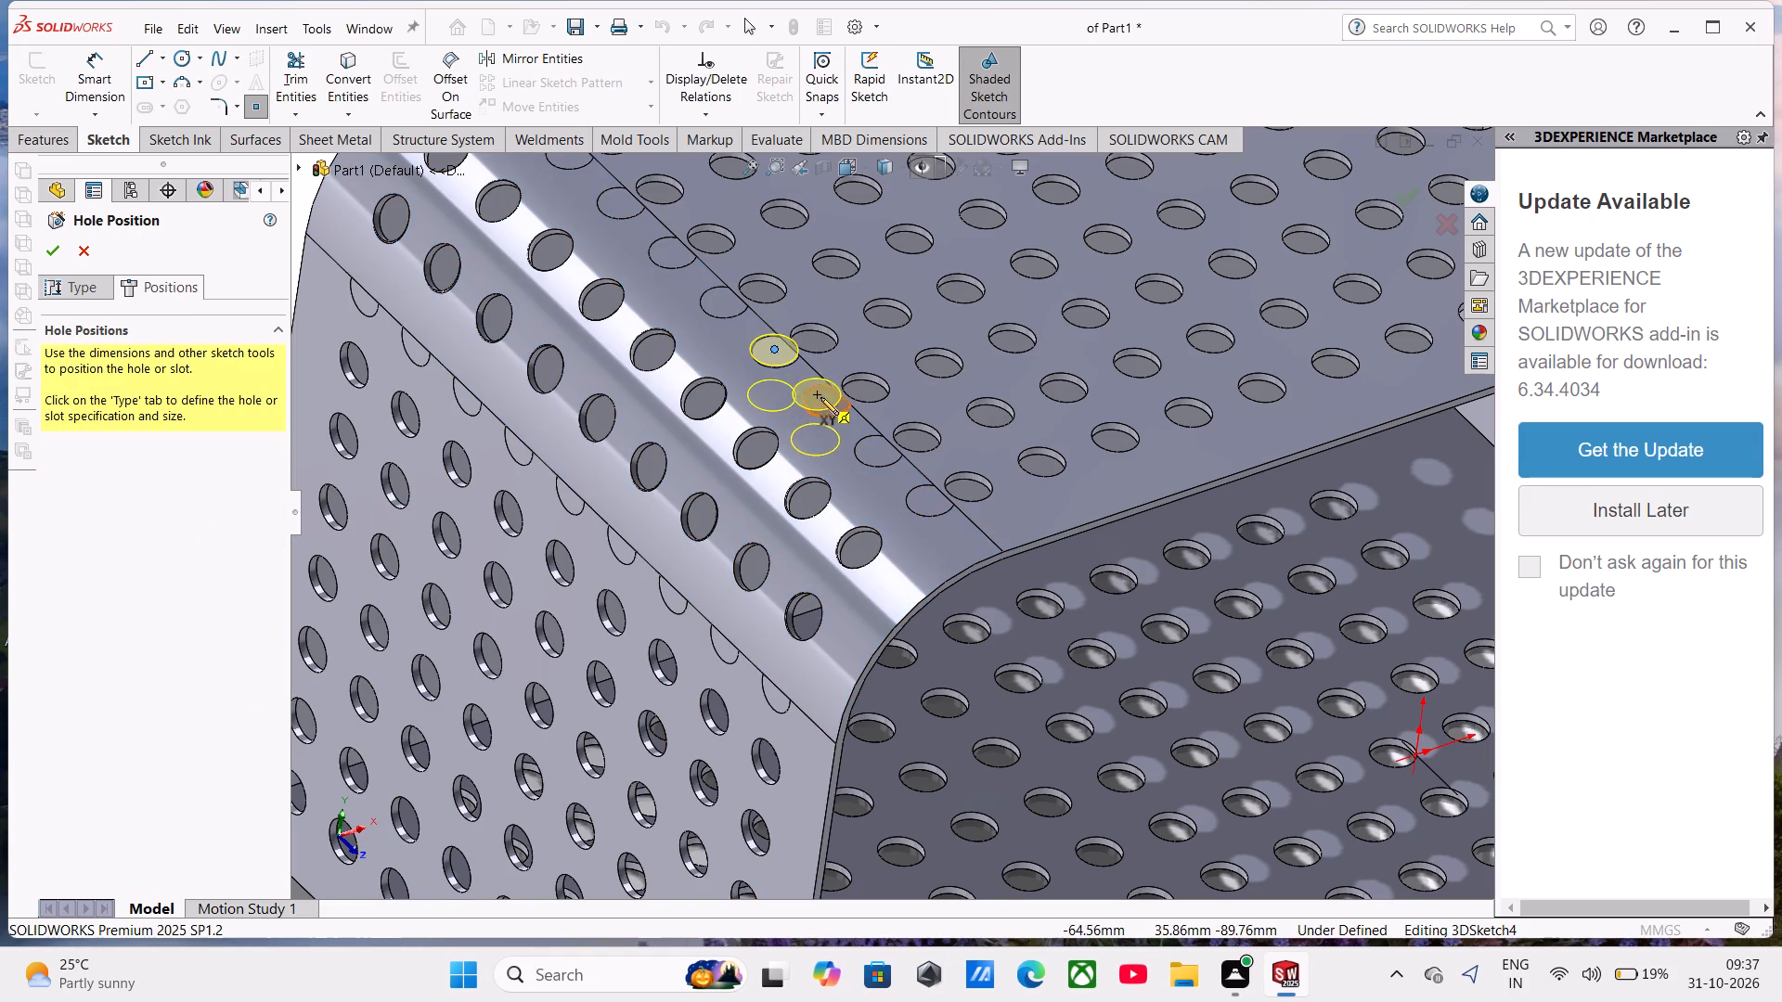
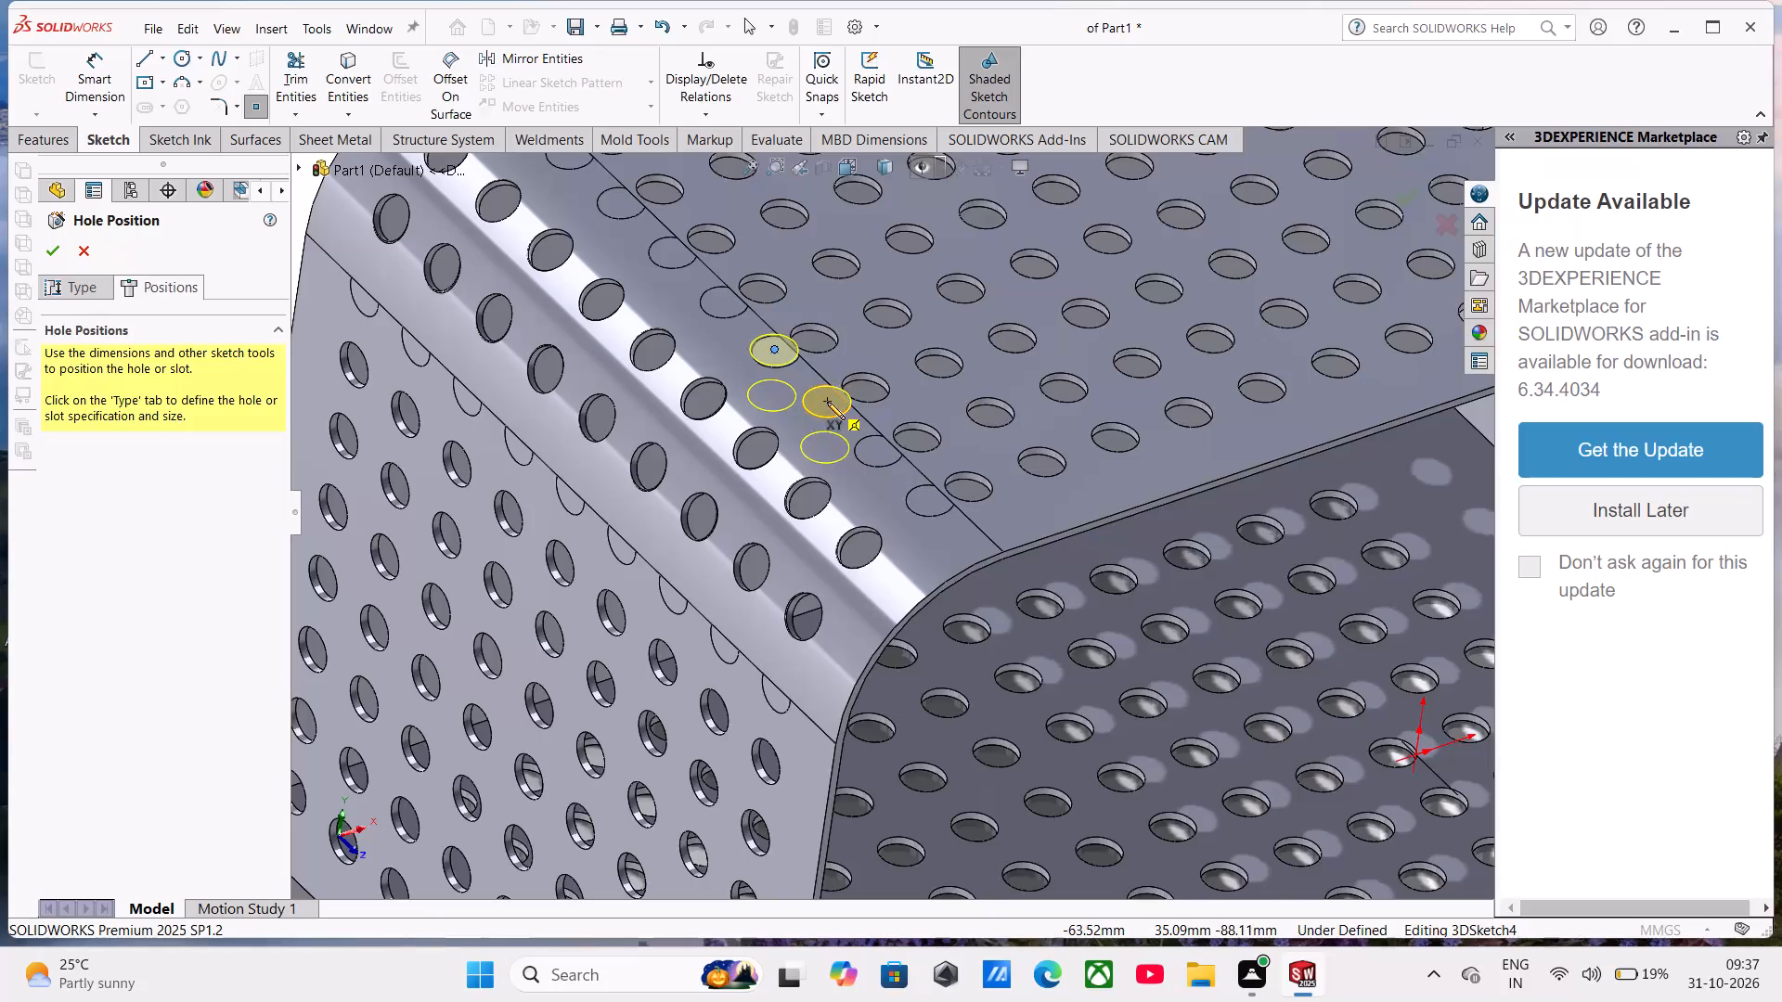
Place hole points at the centres of the remaining eight partial circles along the bend's upper edge and finish the Ø8.0 dowel holes.
click(827, 402)
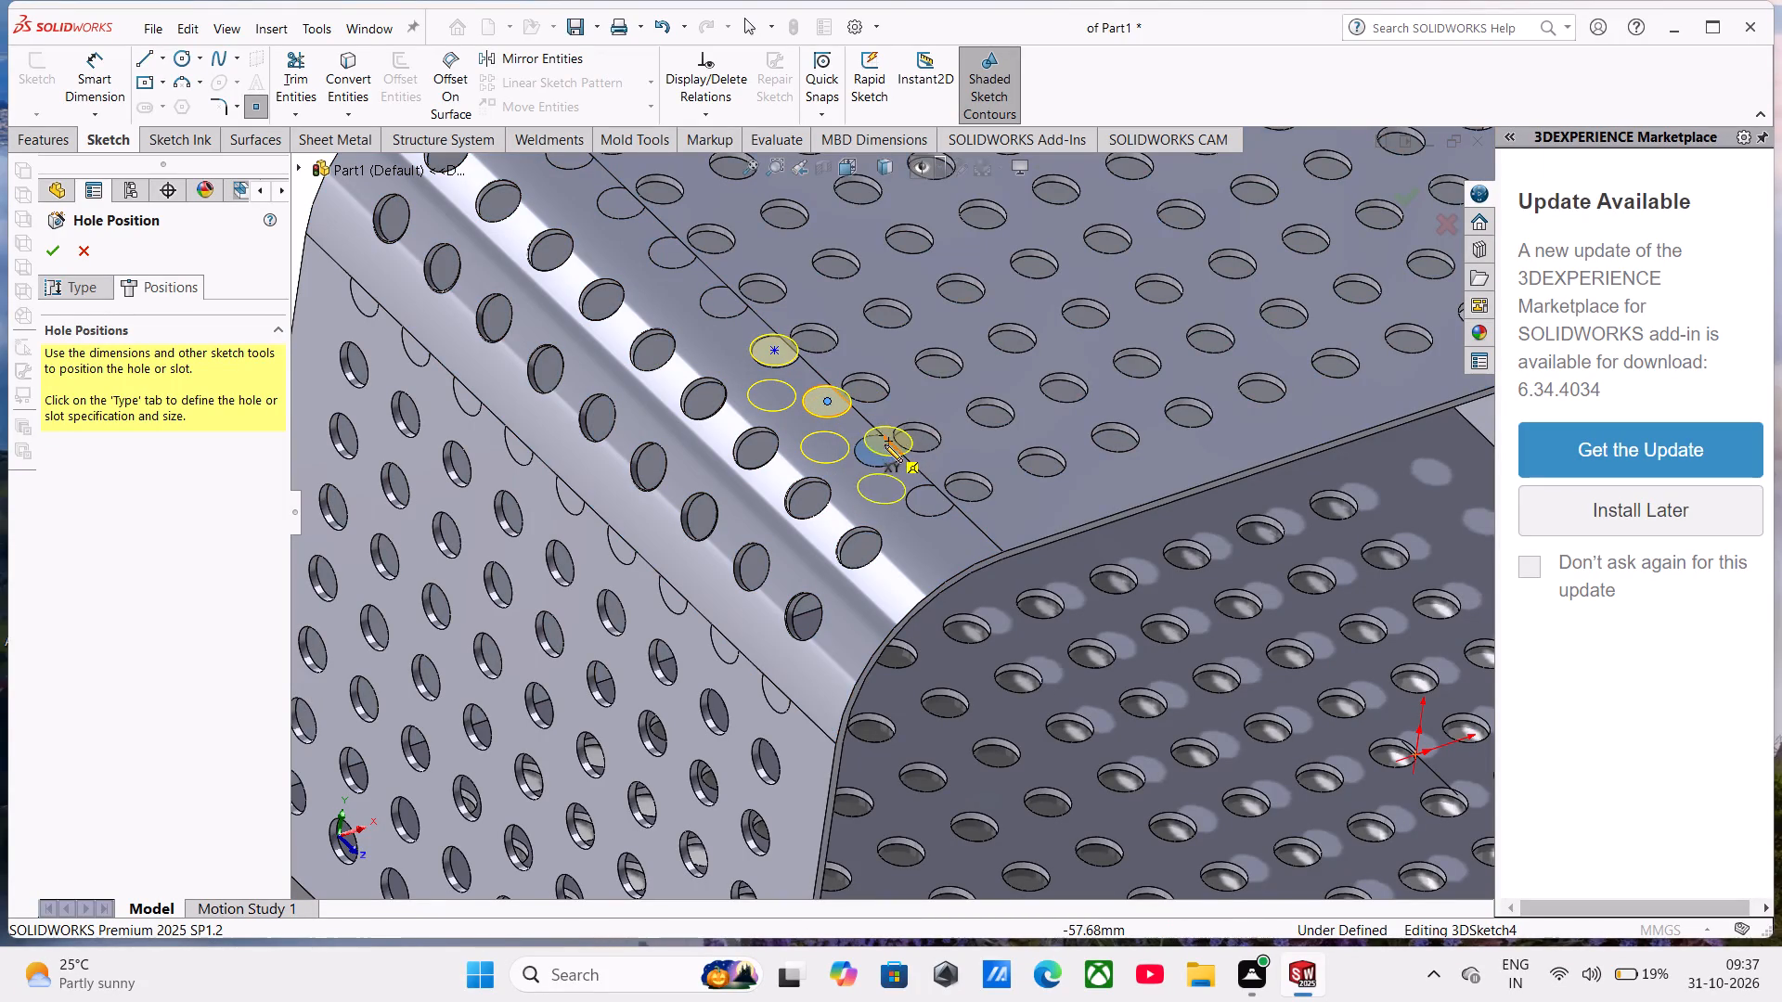
click(879, 452)
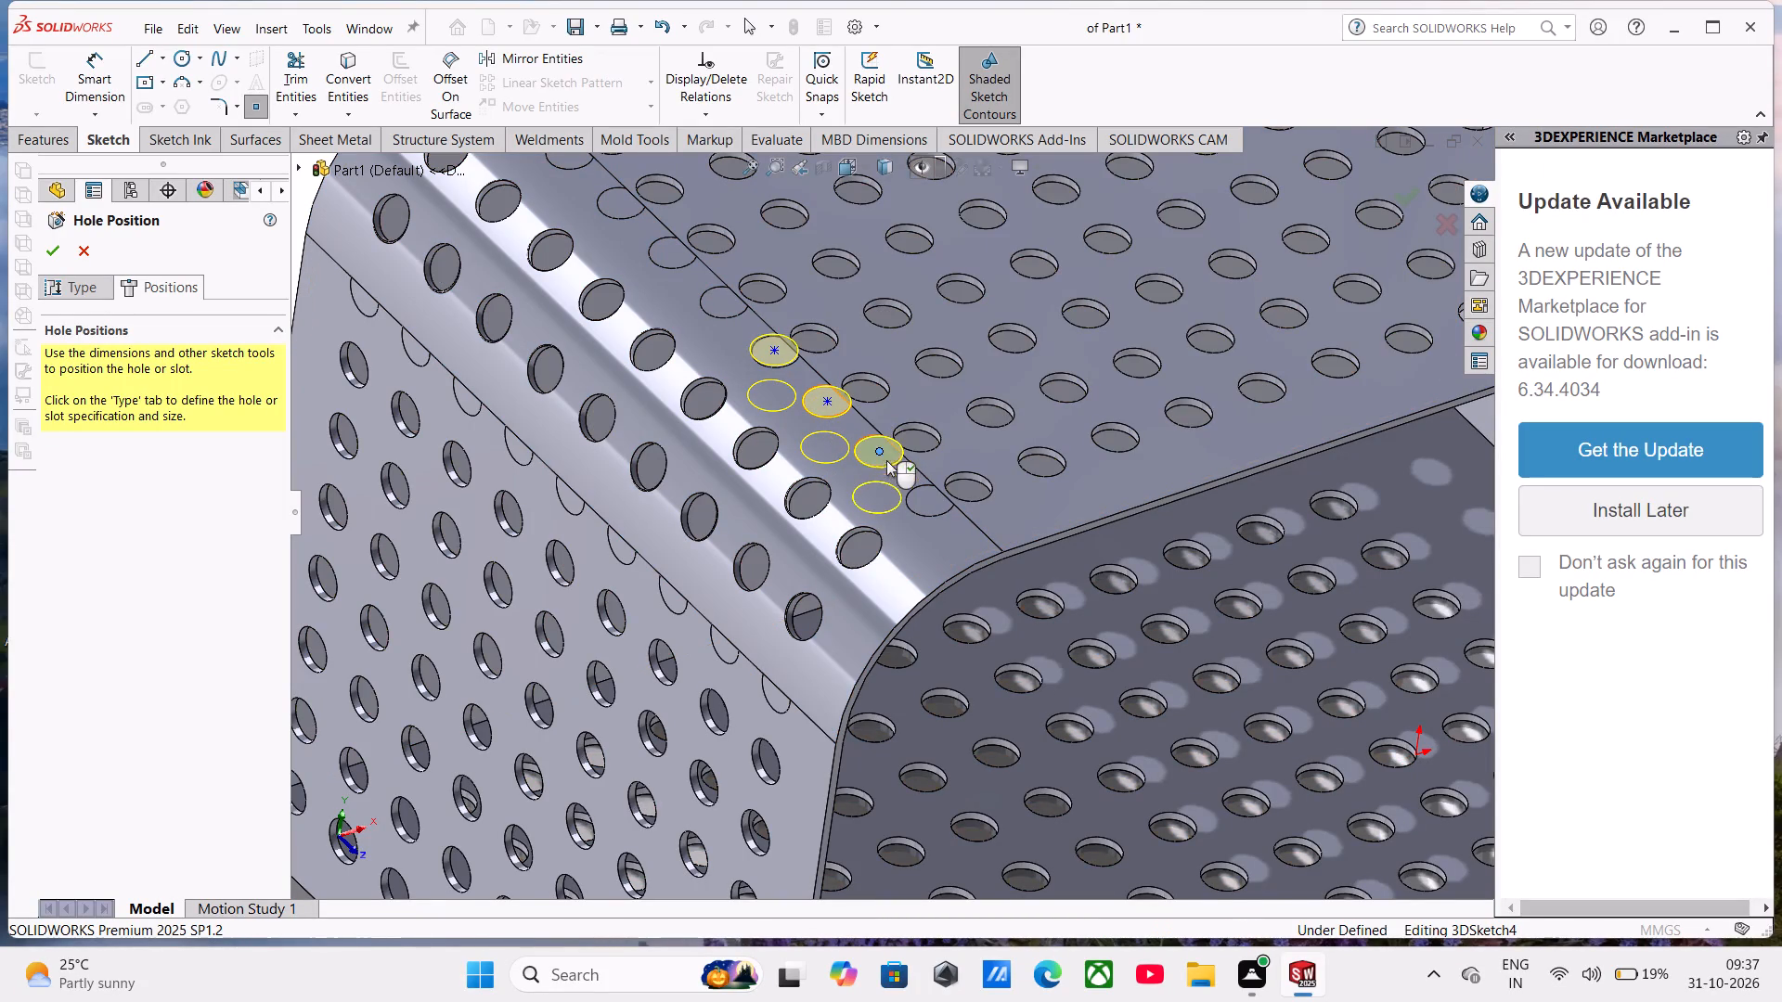
click(931, 499)
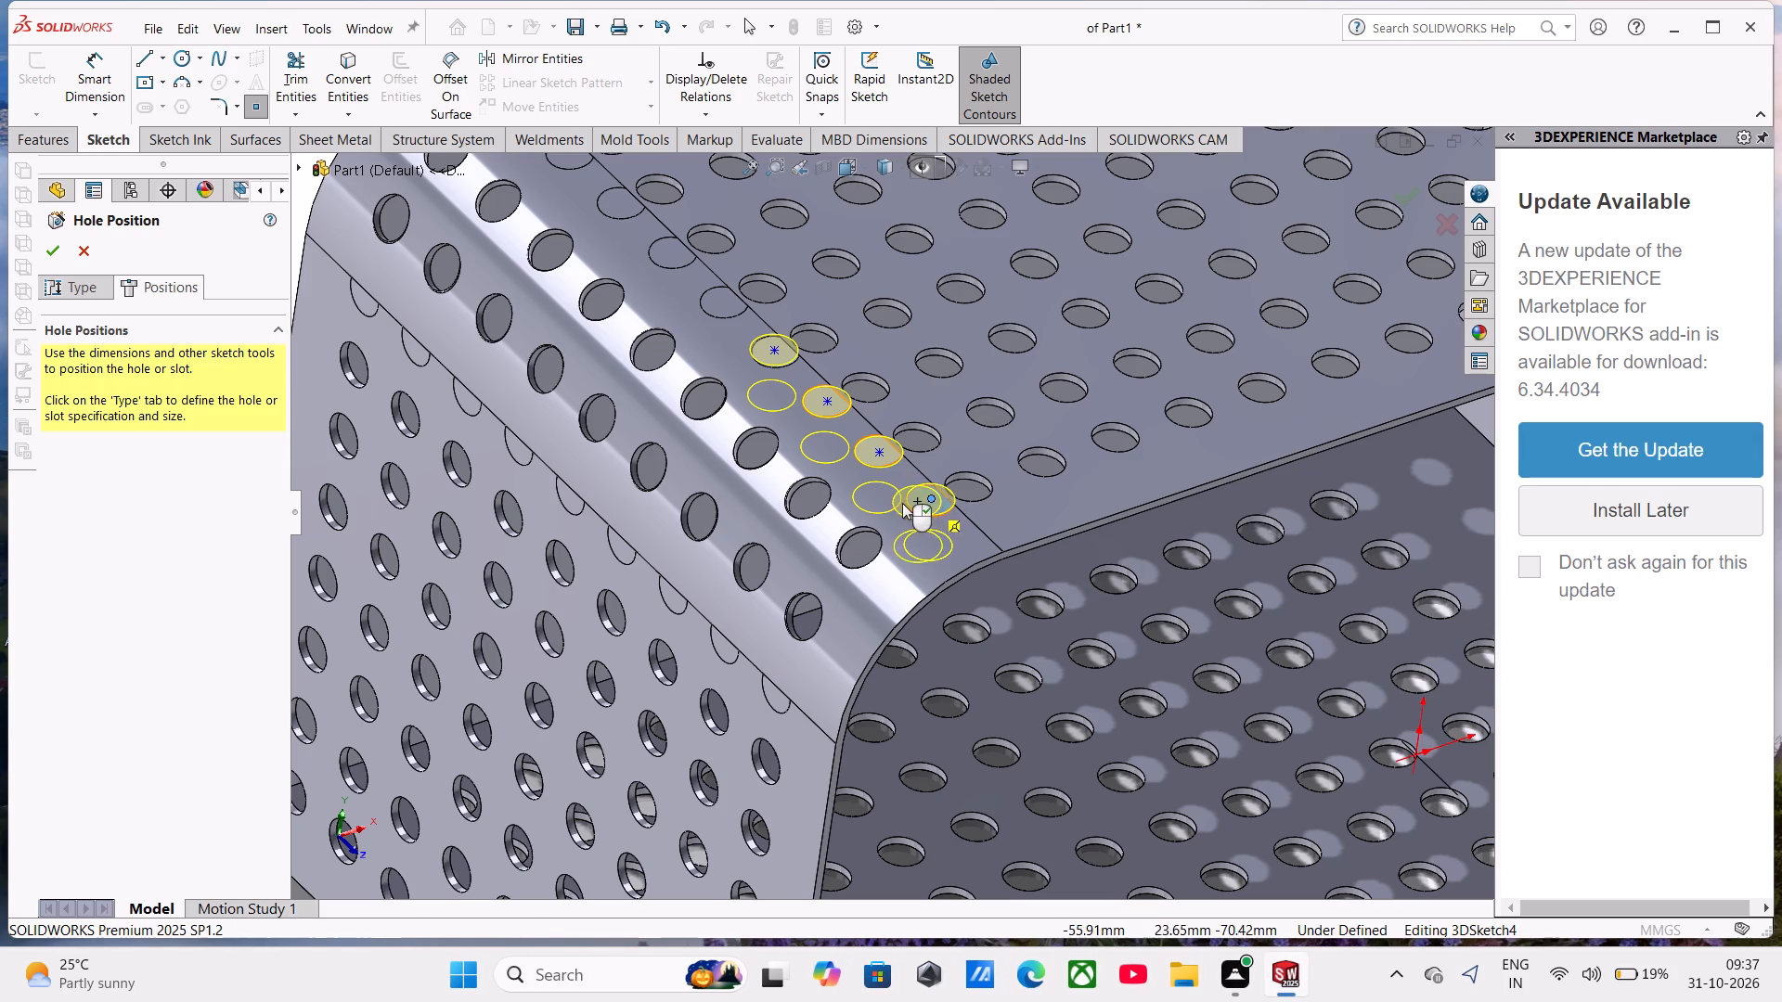
click(723, 300)
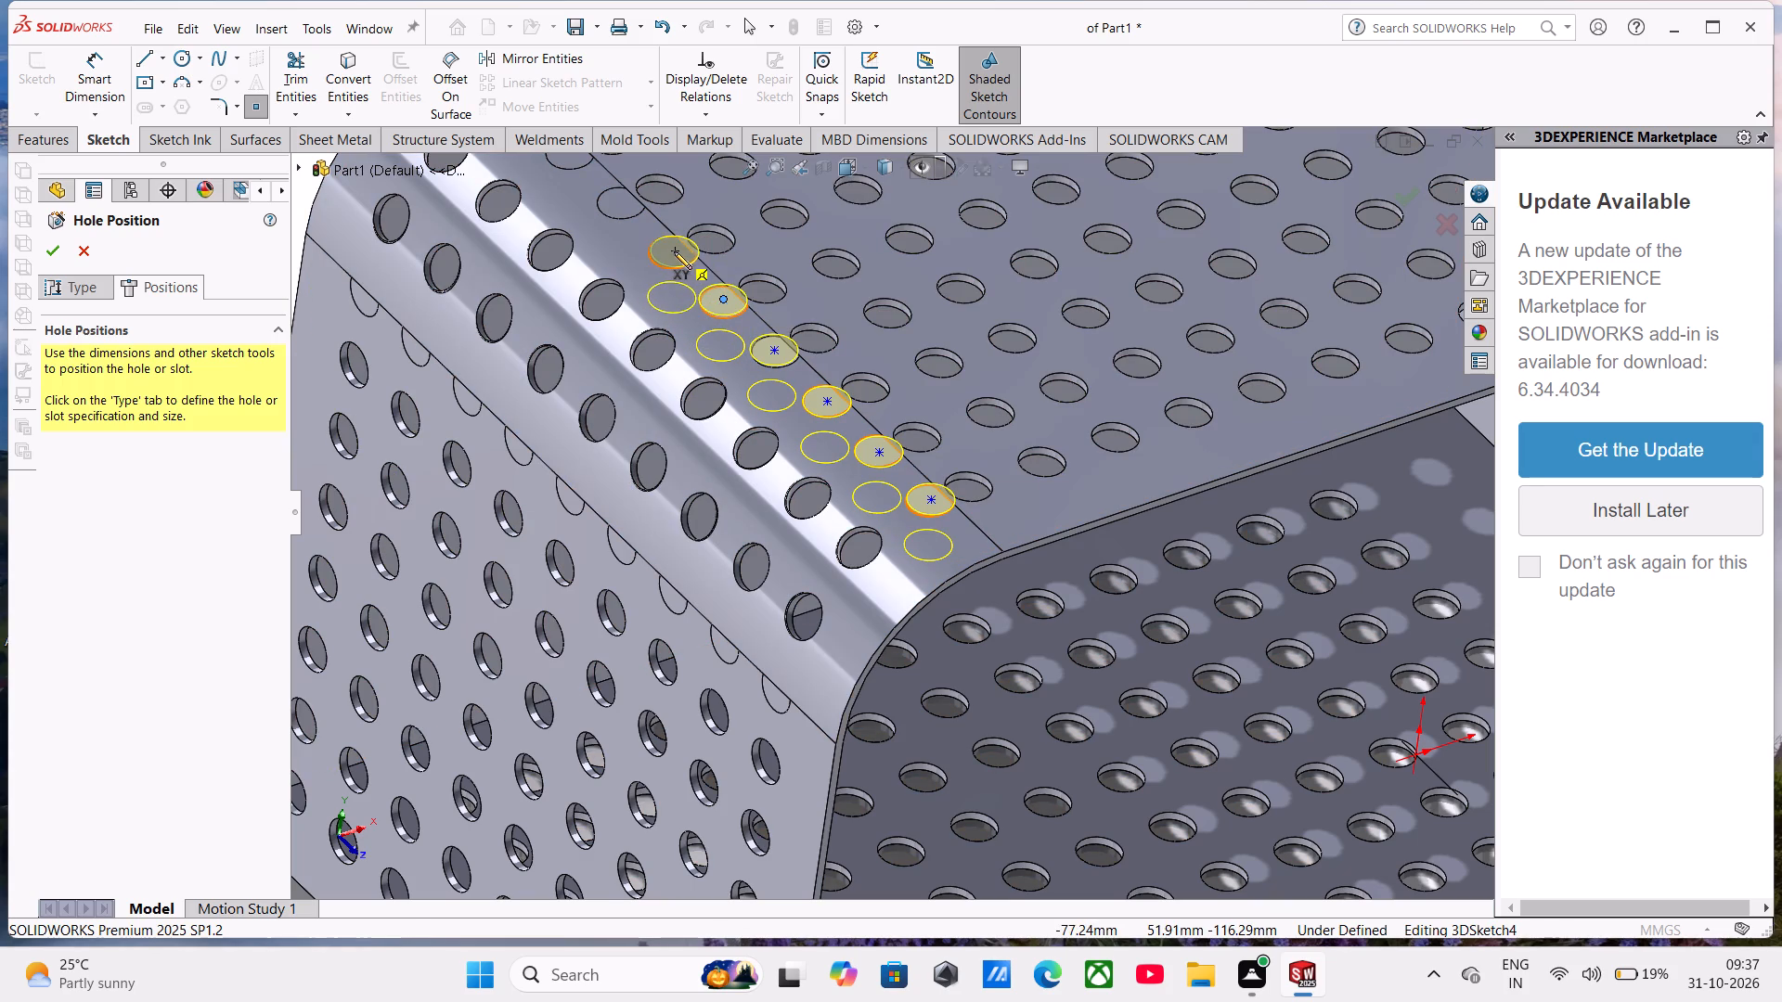
click(672, 251)
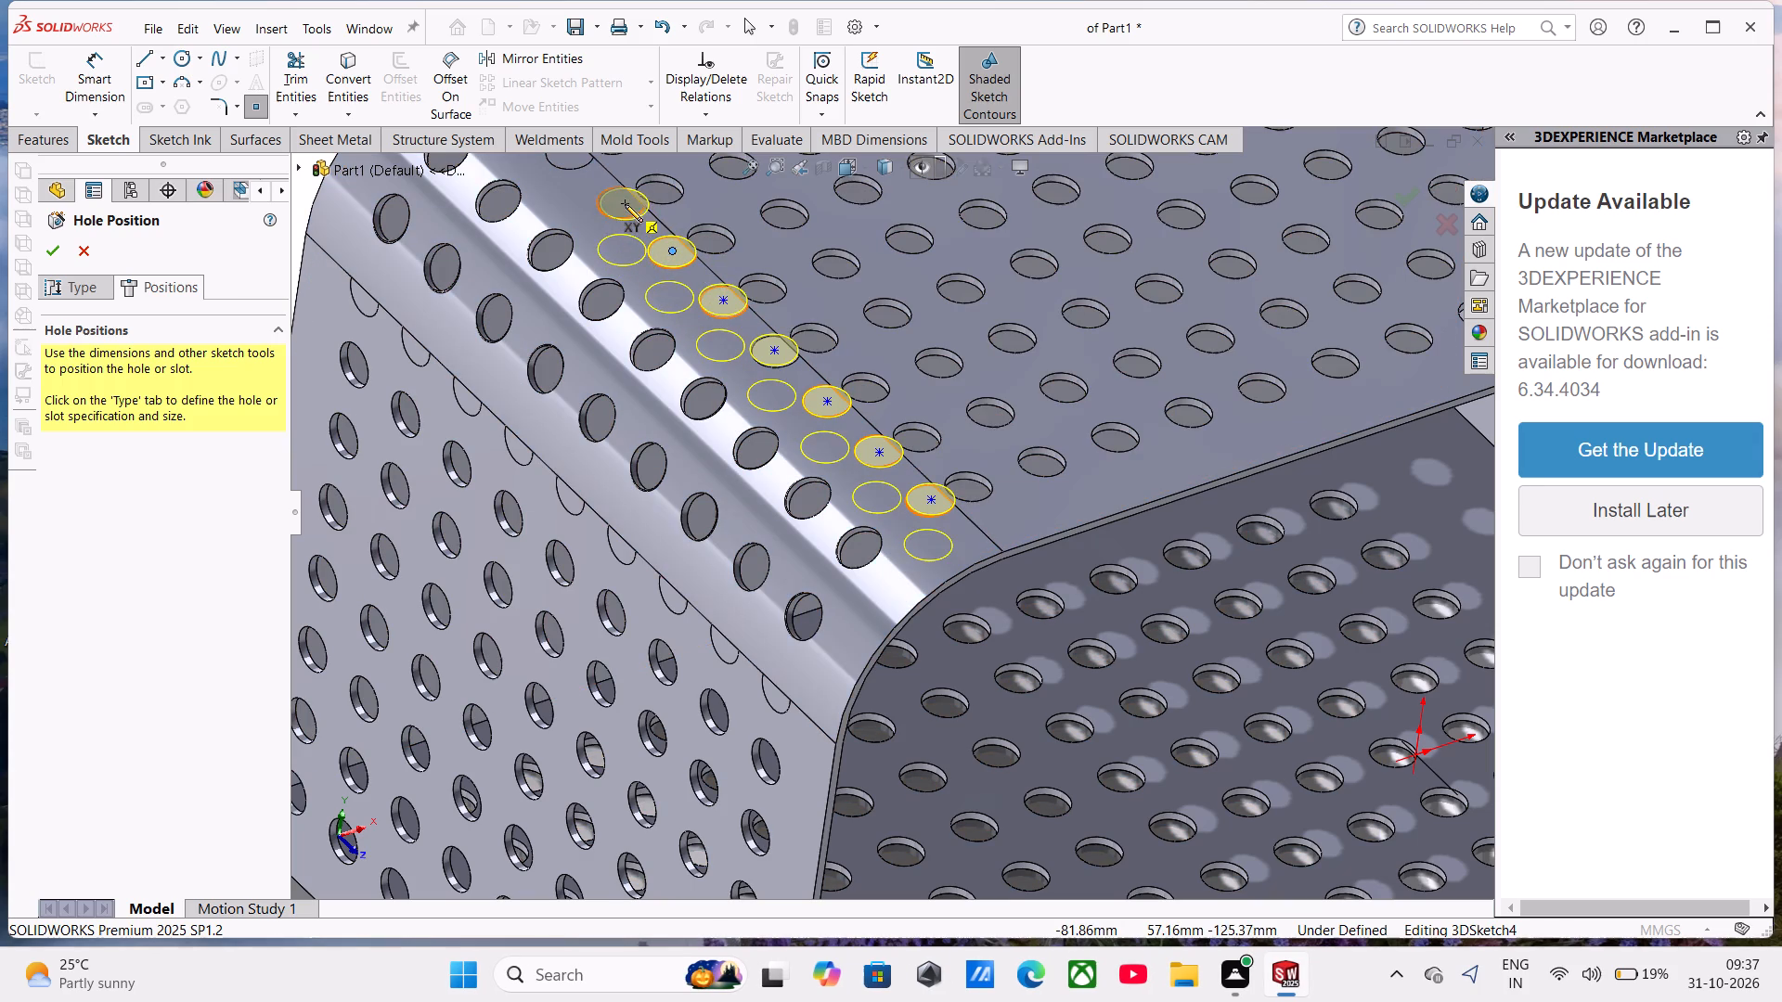
click(622, 201)
scroll(618, 208, up, 3)
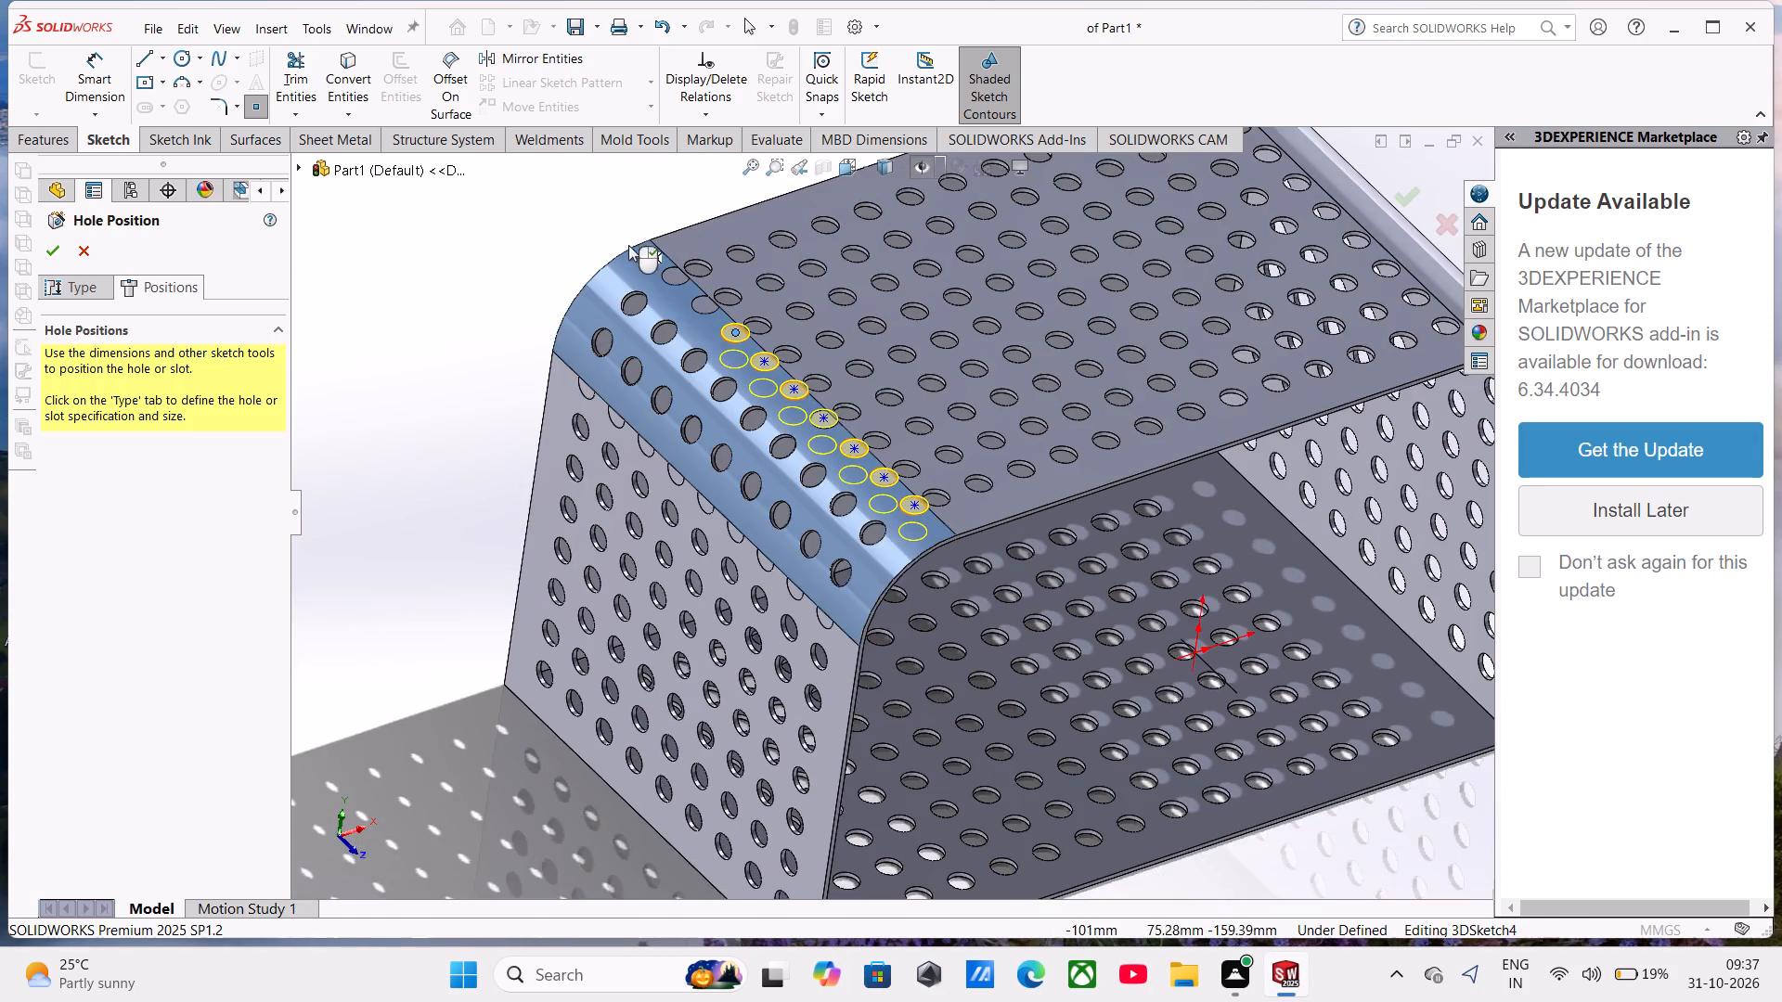
scroll(639, 260, down, 4)
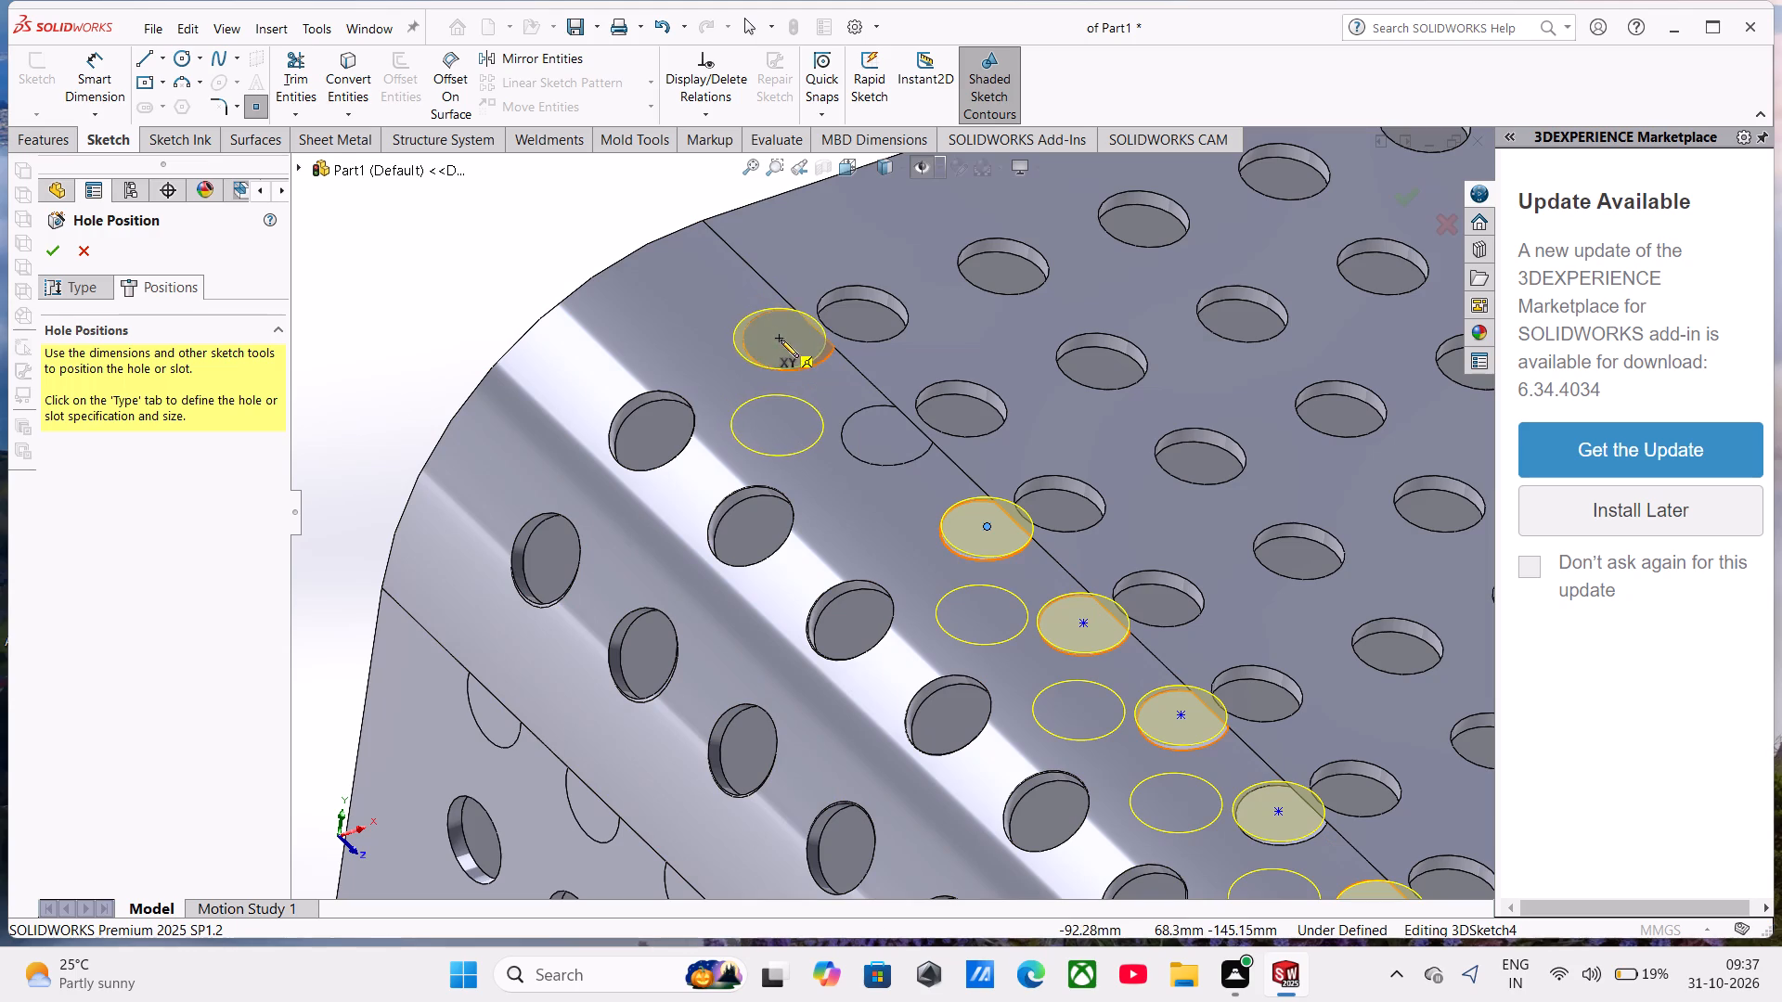
click(786, 340)
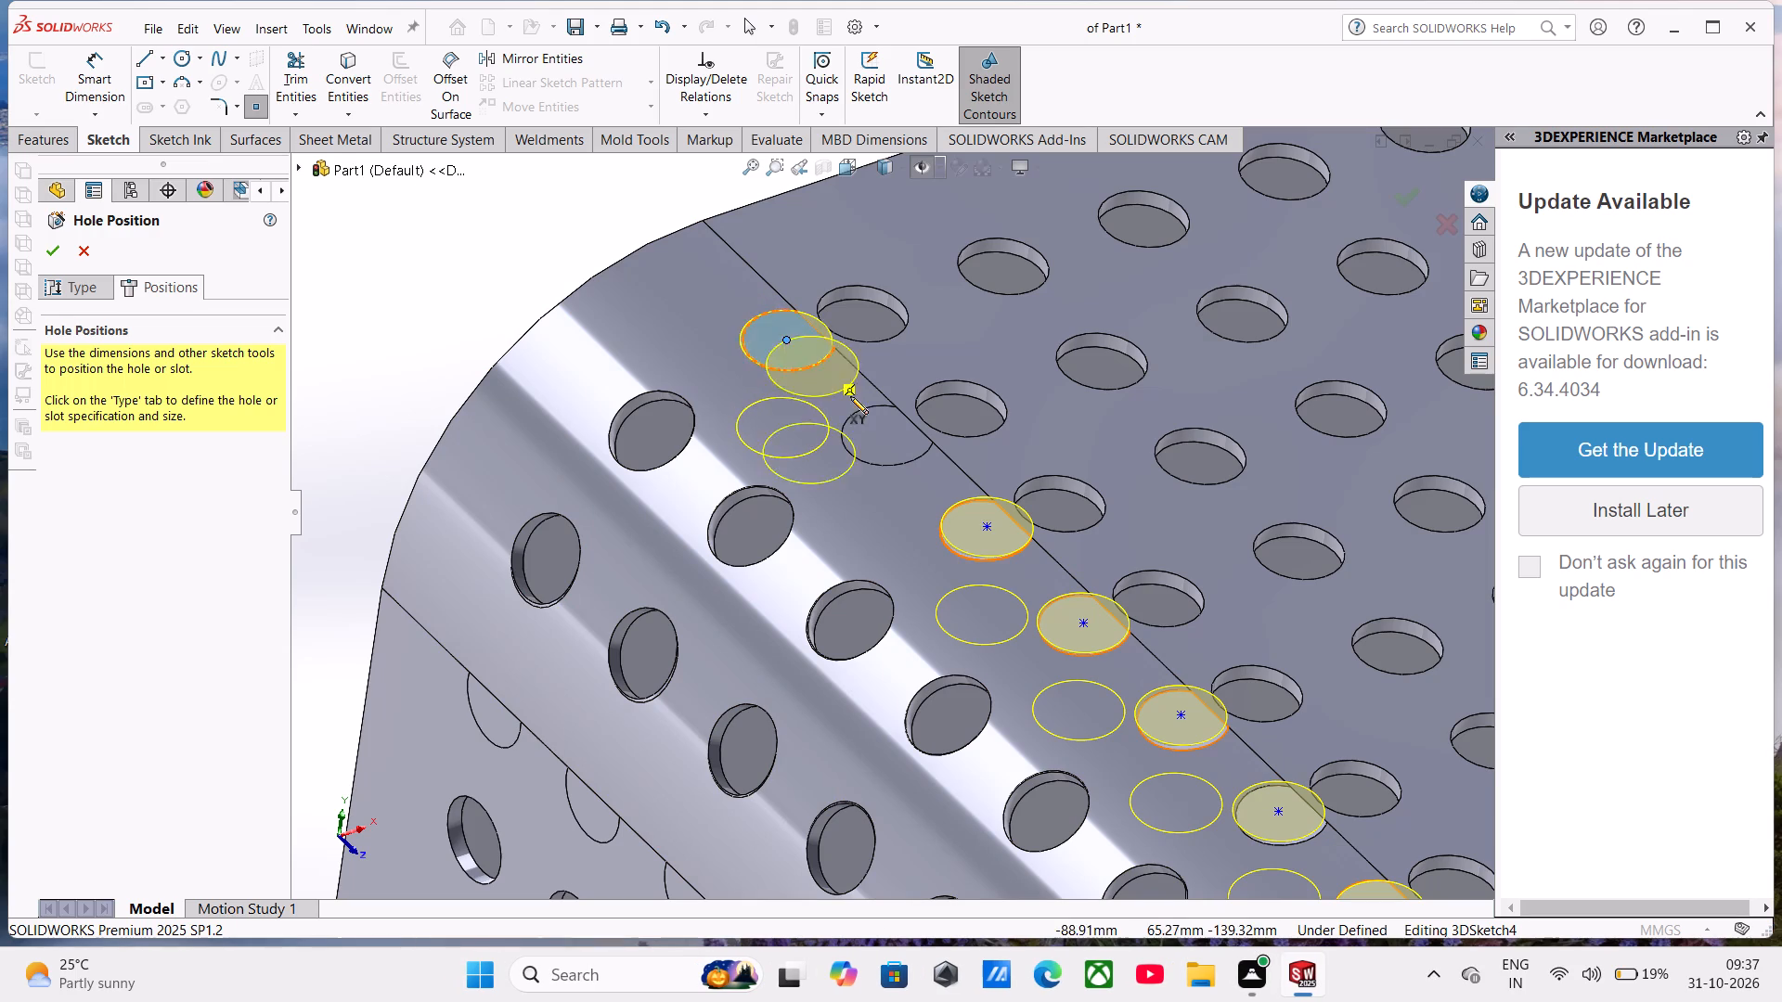
click(885, 433)
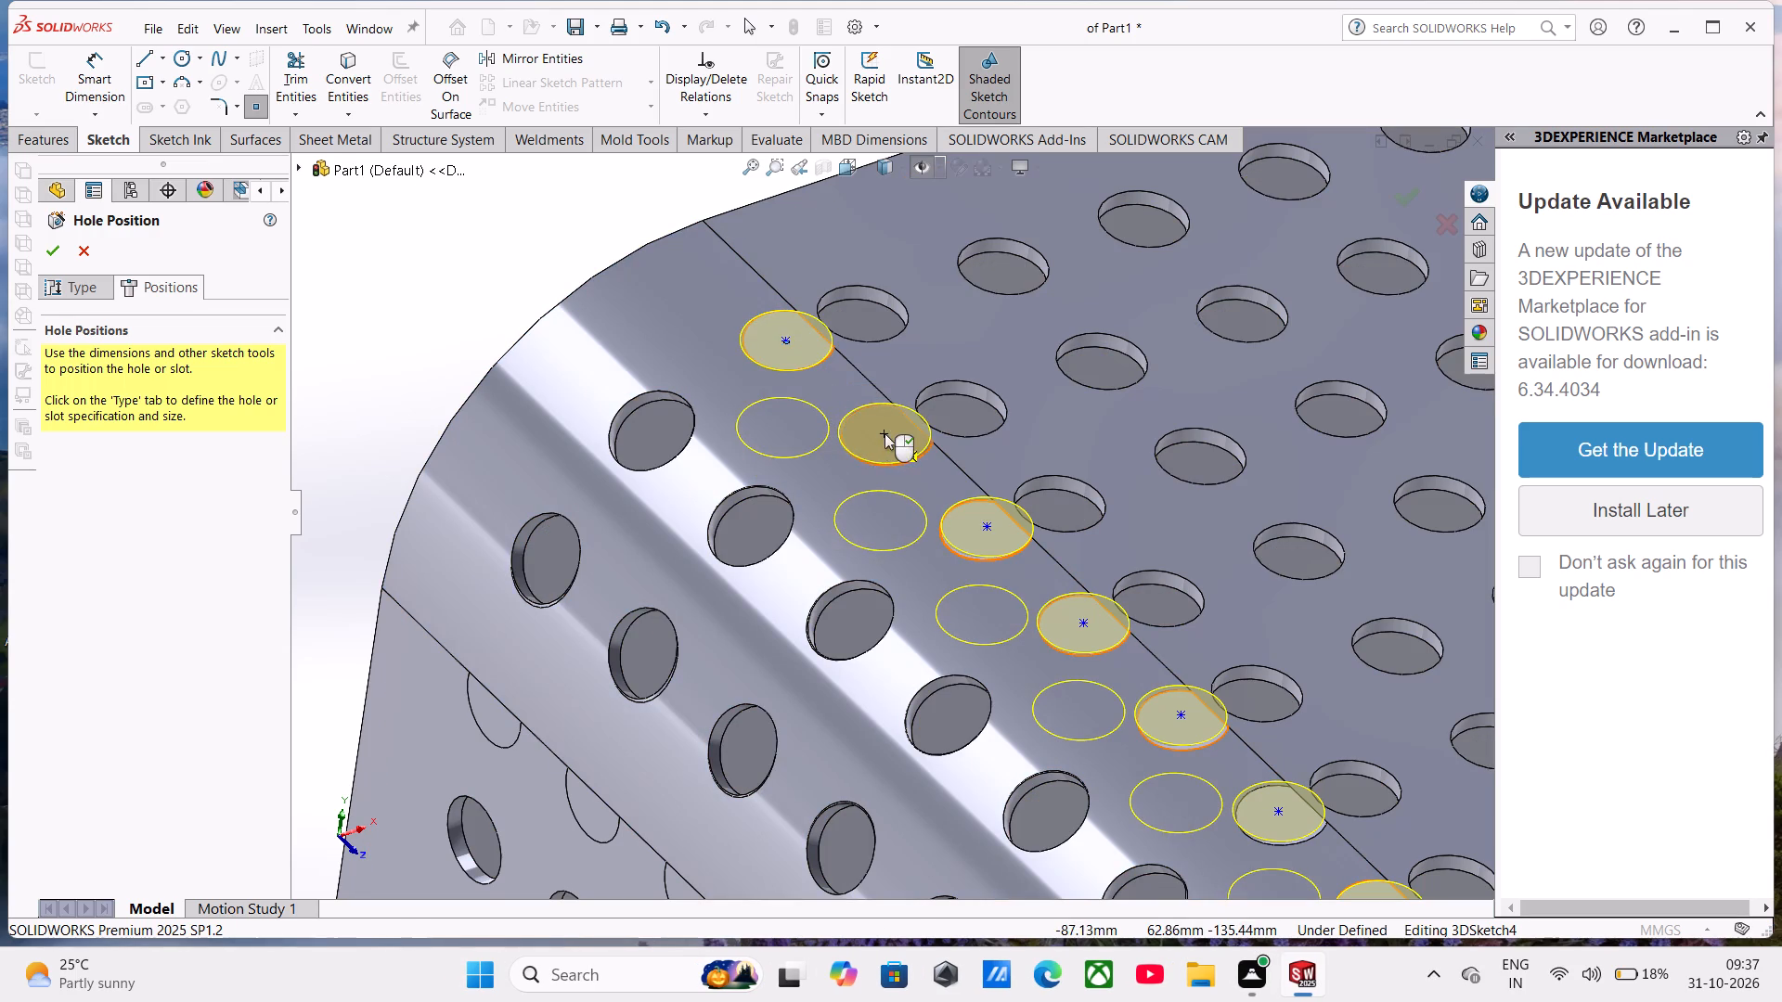
click(57, 255)
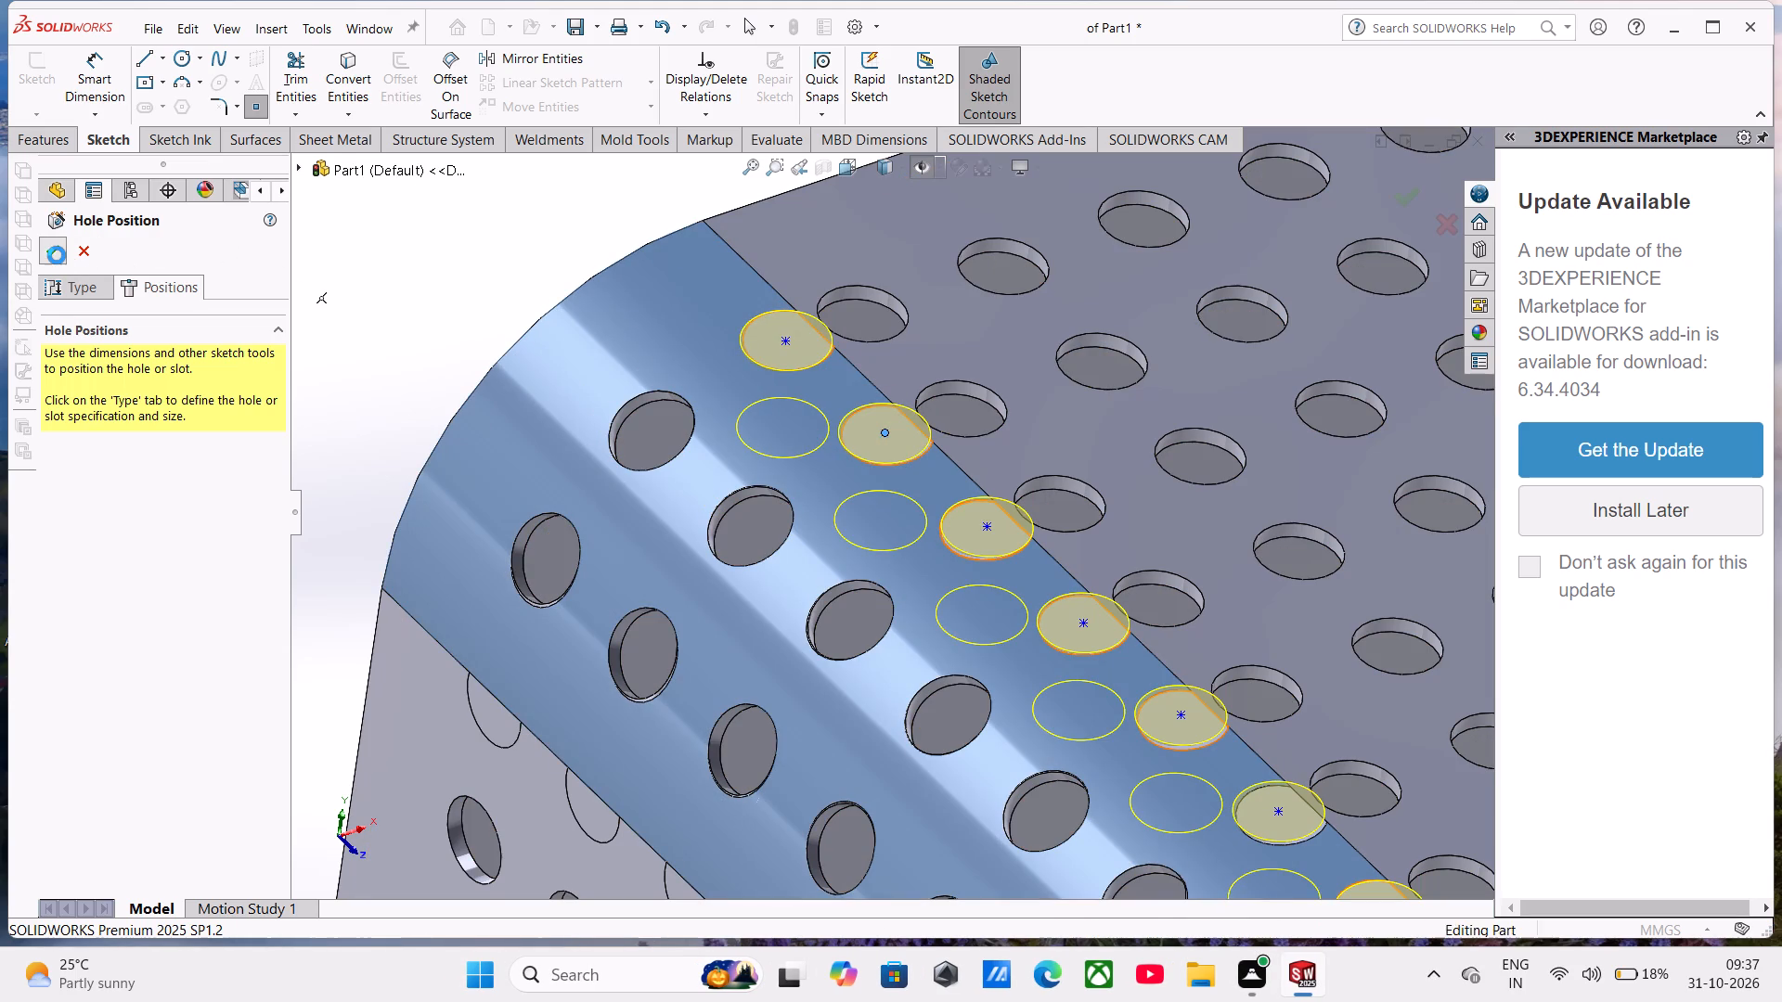
Mirror the Ø8.0 dowel holes along the bend's upper edge about the Right Plane onto the opposite bend.
scroll(1171, 495, up, 4)
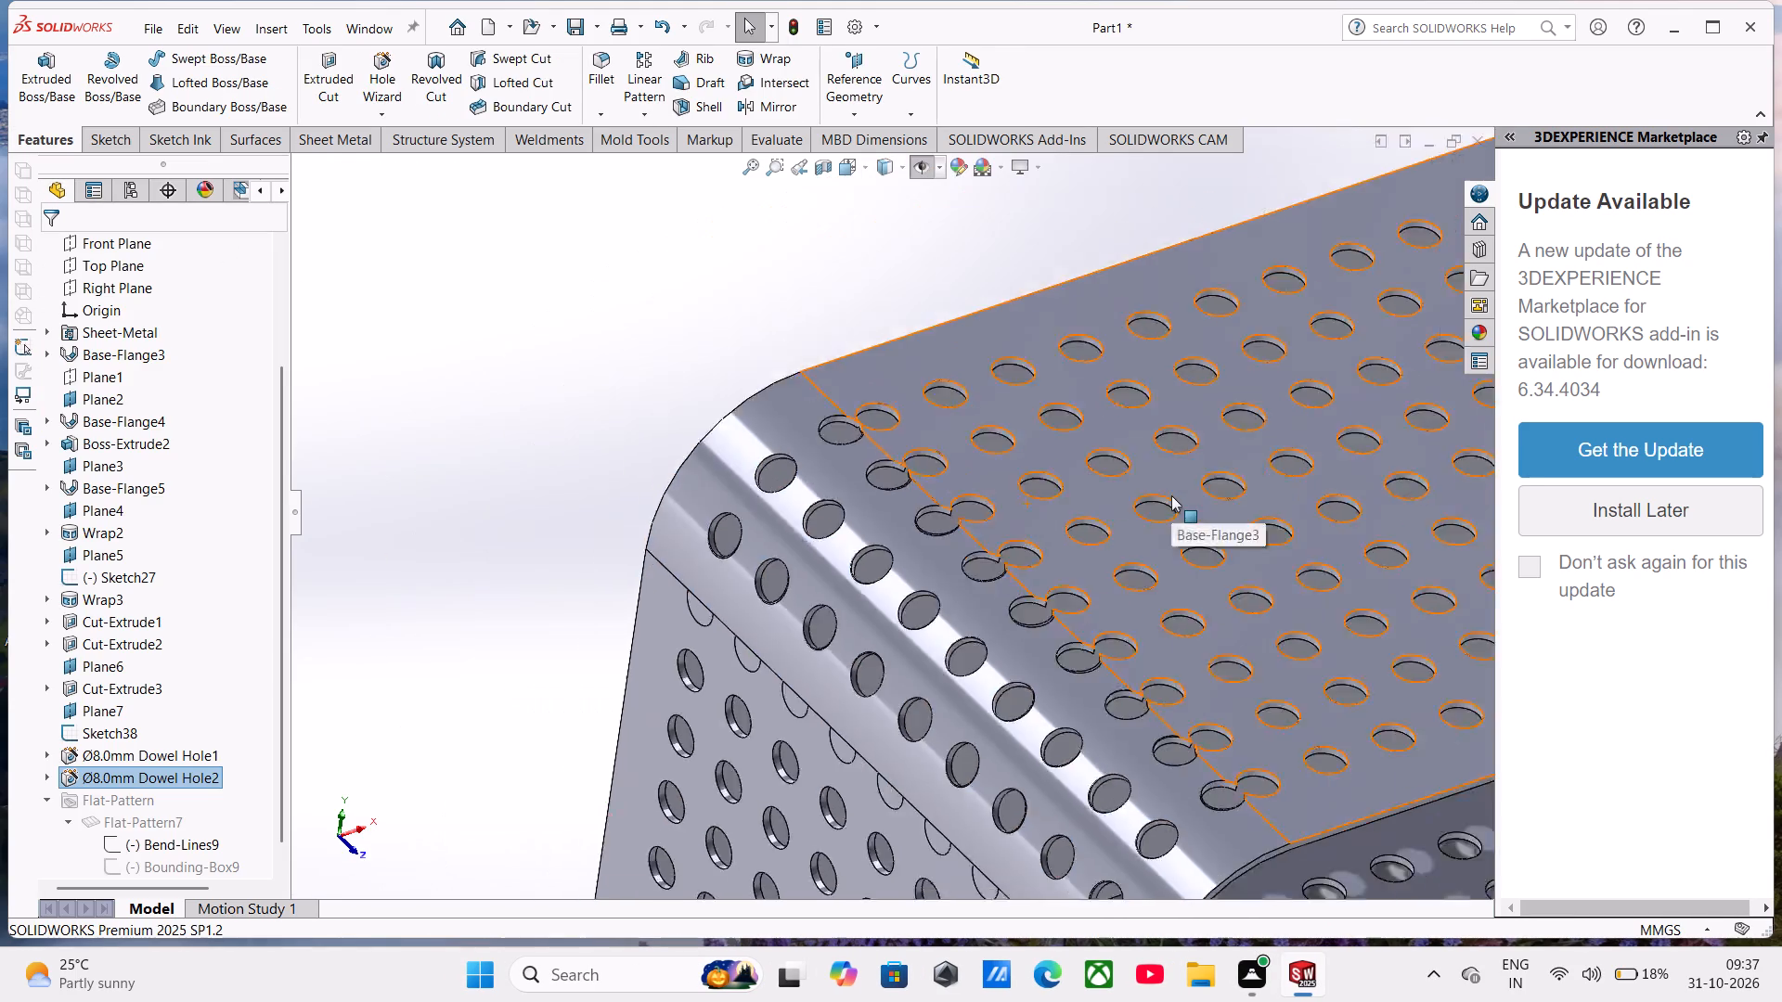
scroll(1171, 495, up, 3)
middle_drag(1167, 499, 1084, 416)
scroll(1095, 568, up, 4)
middle_drag(1081, 568, 1038, 670)
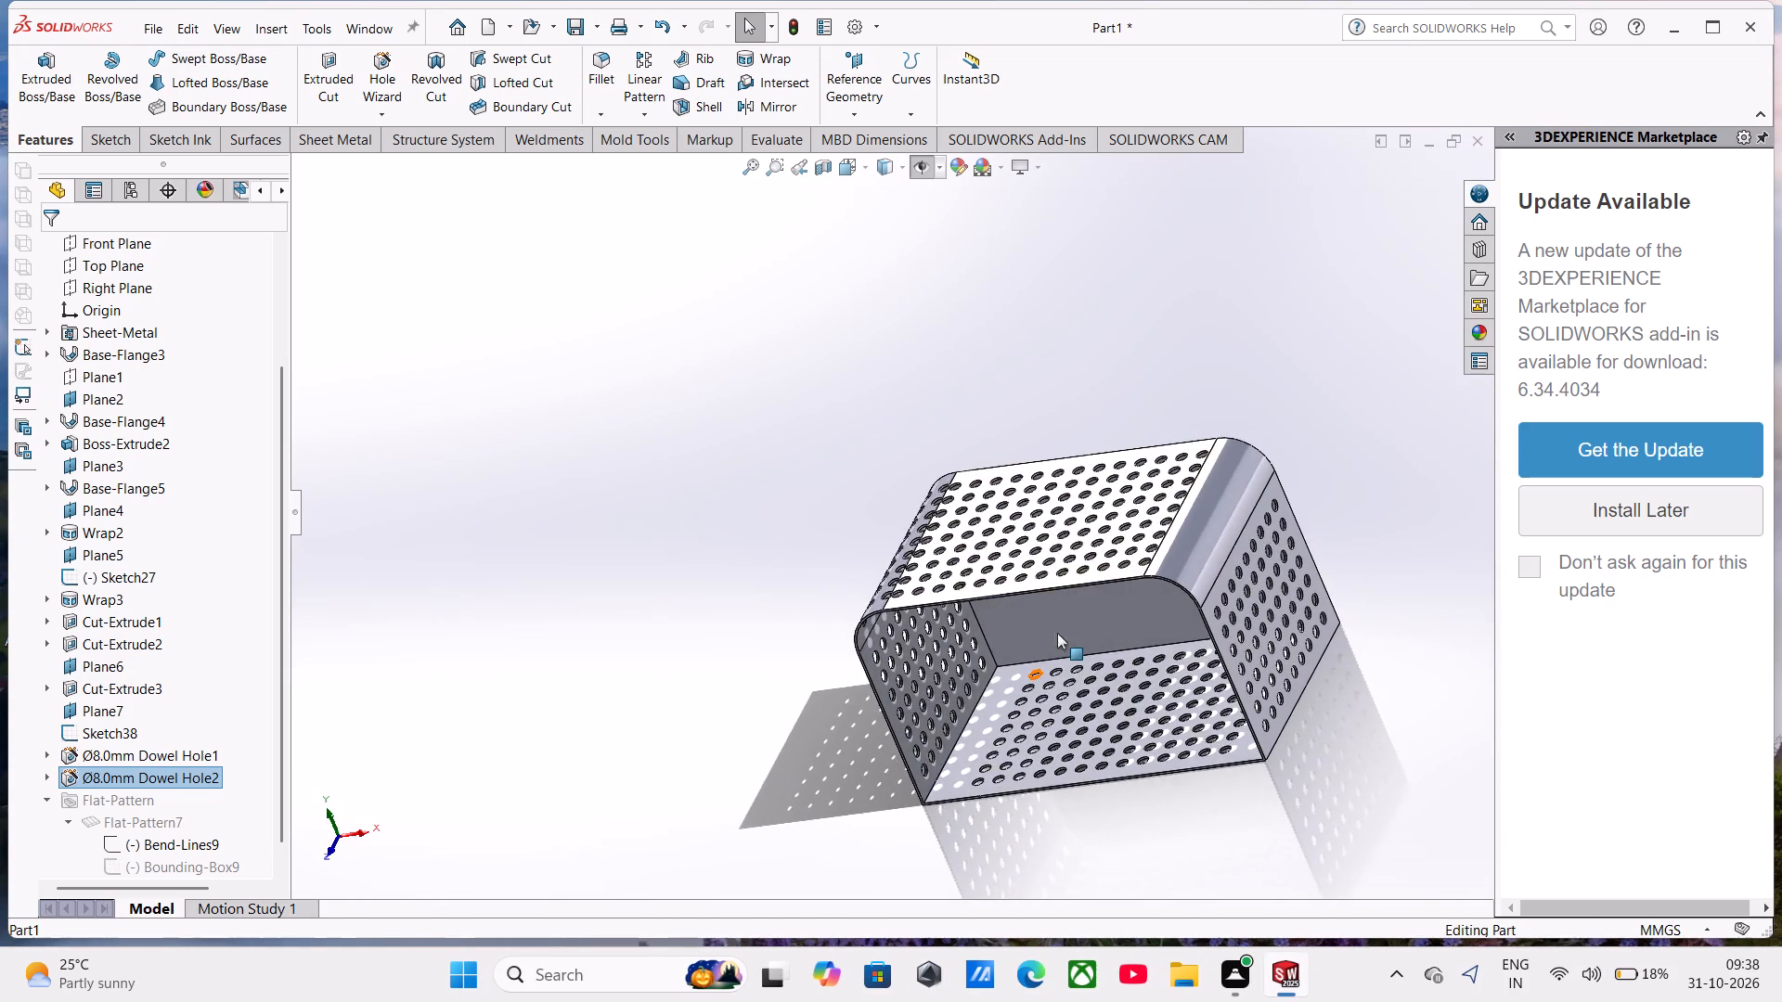
scroll(1082, 577, down, 3)
middle_drag(1081, 588, 1141, 551)
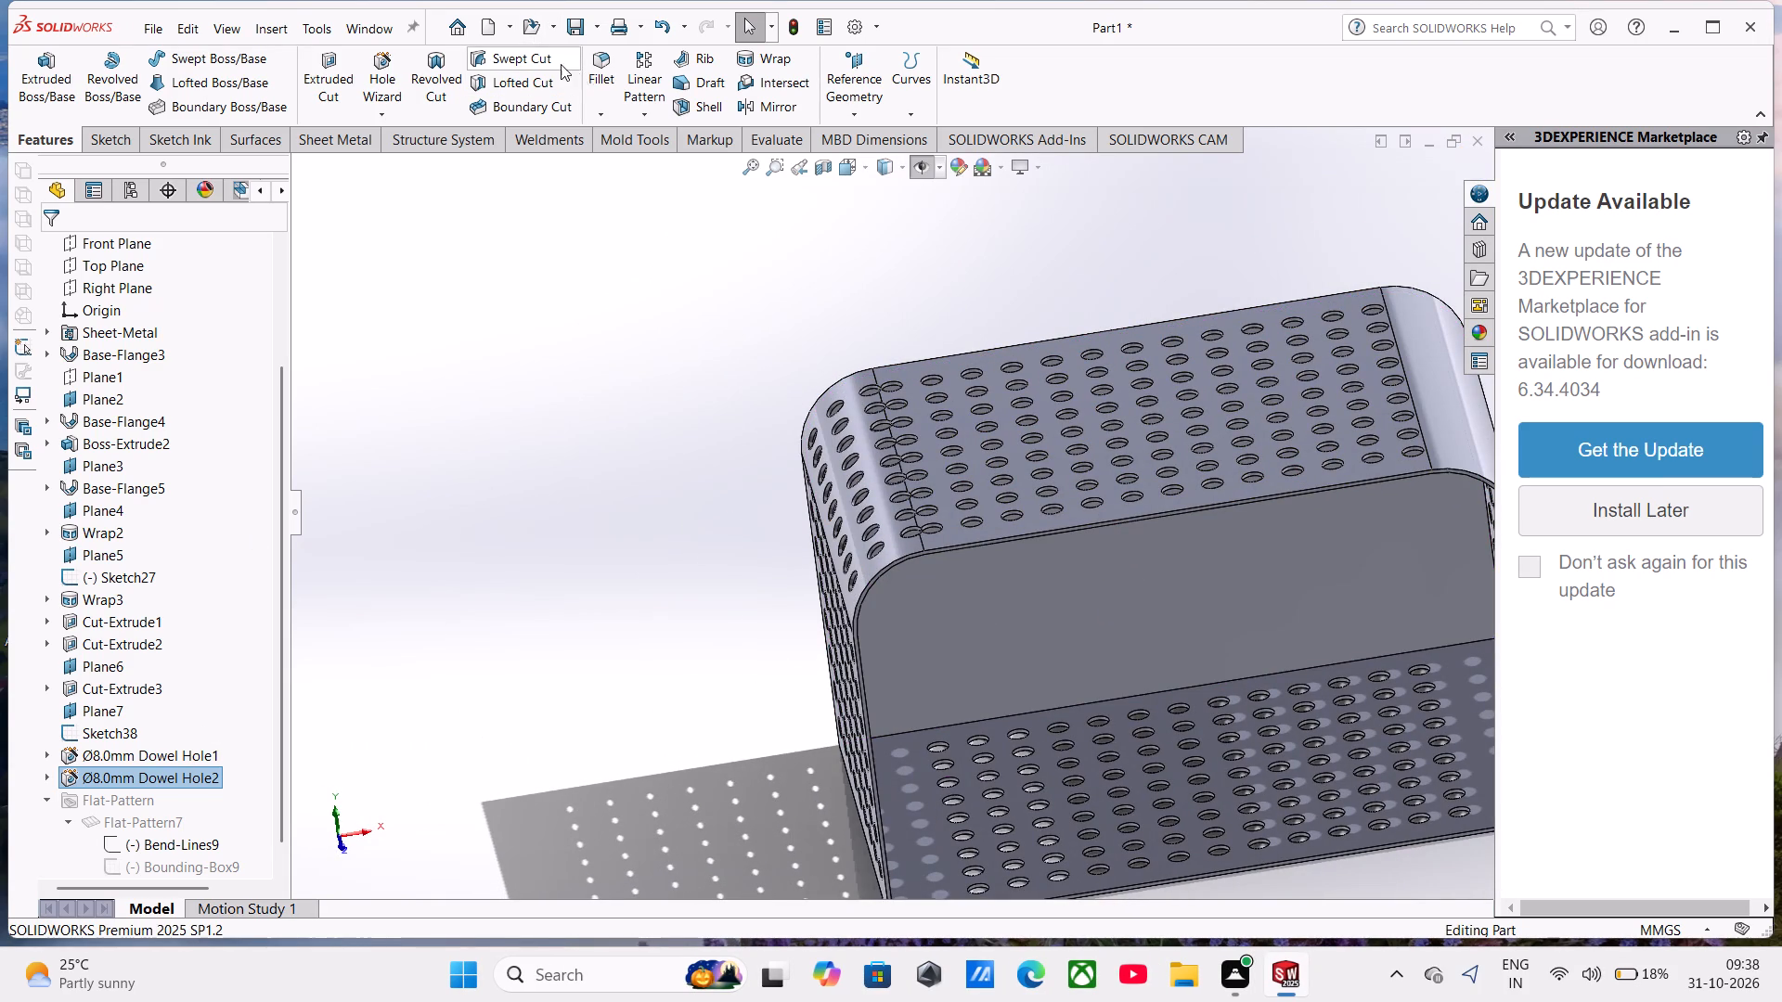
click(752, 97)
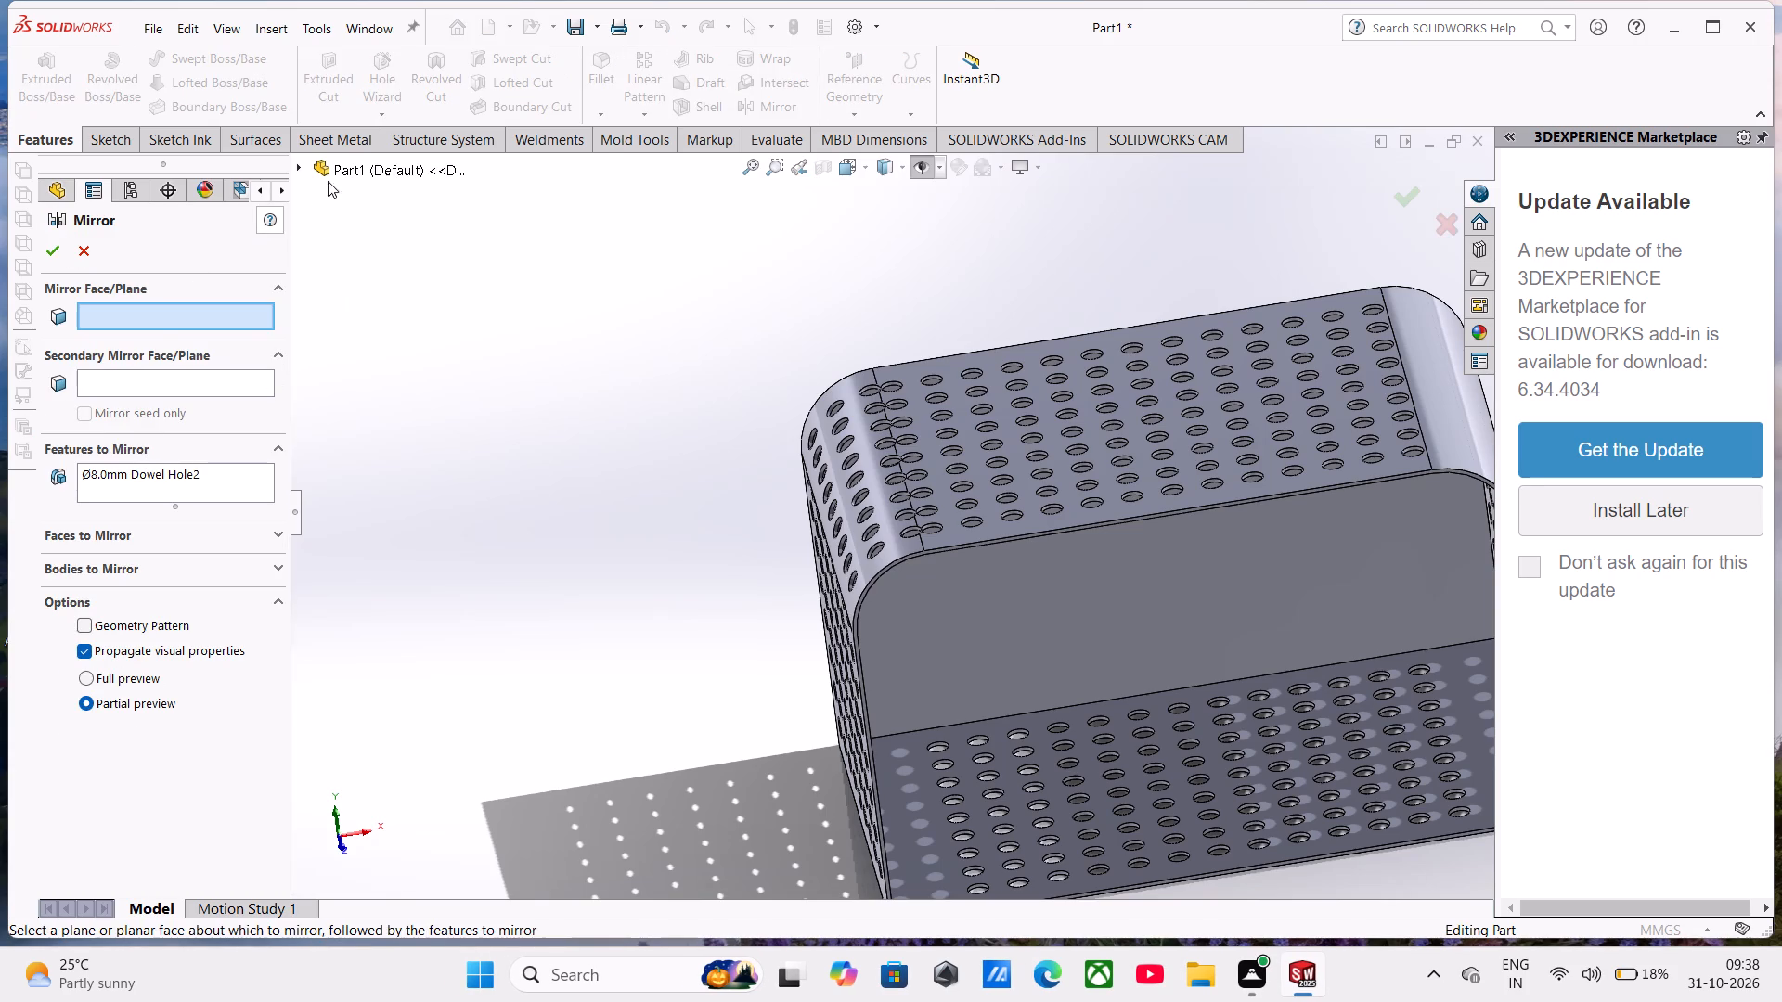
click(309, 161)
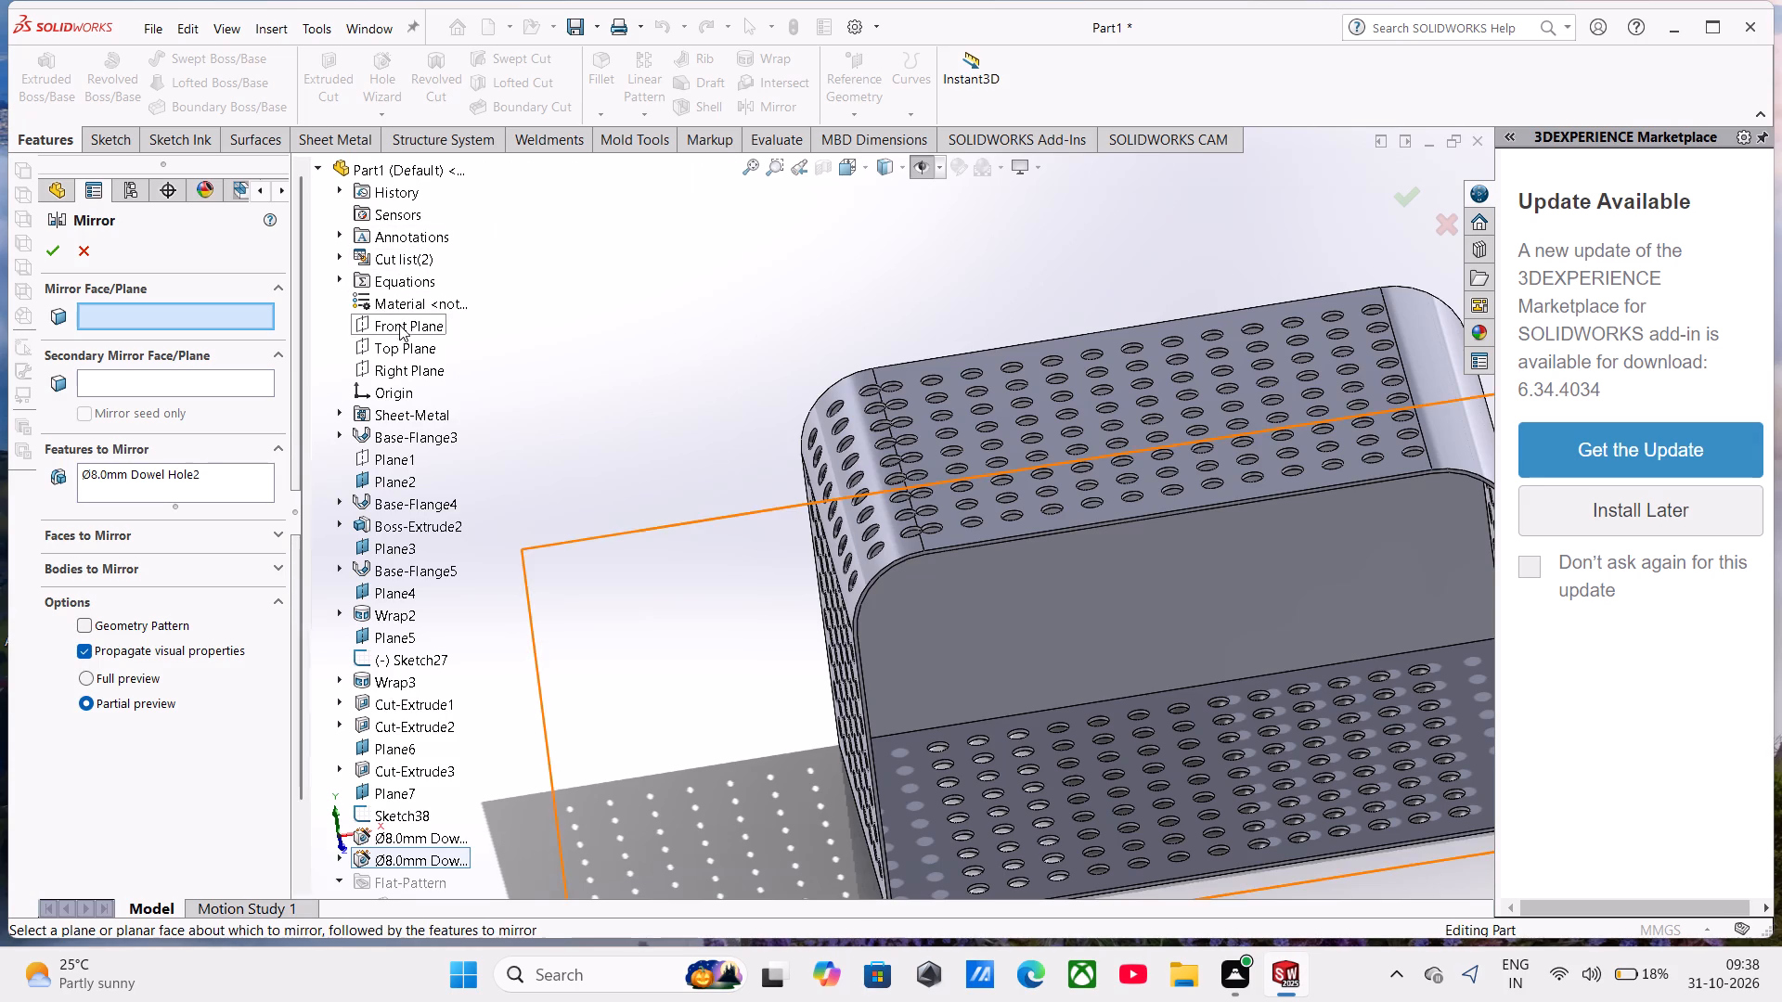
click(402, 375)
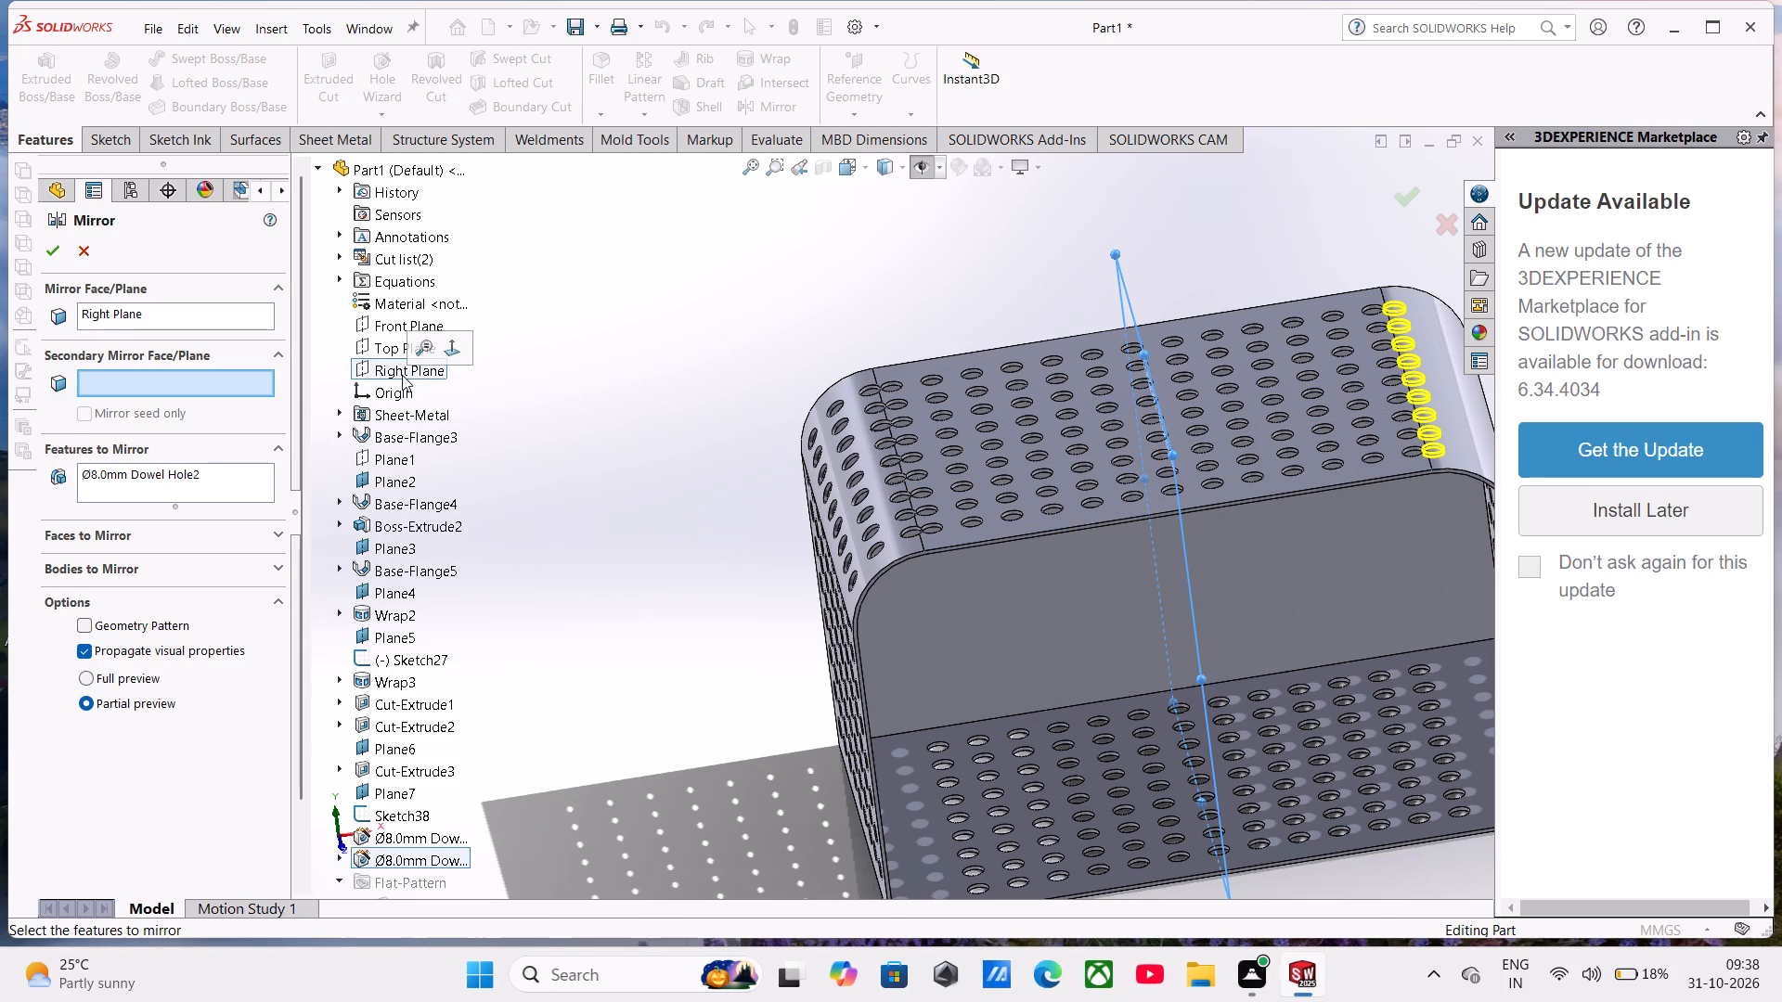
click(59, 255)
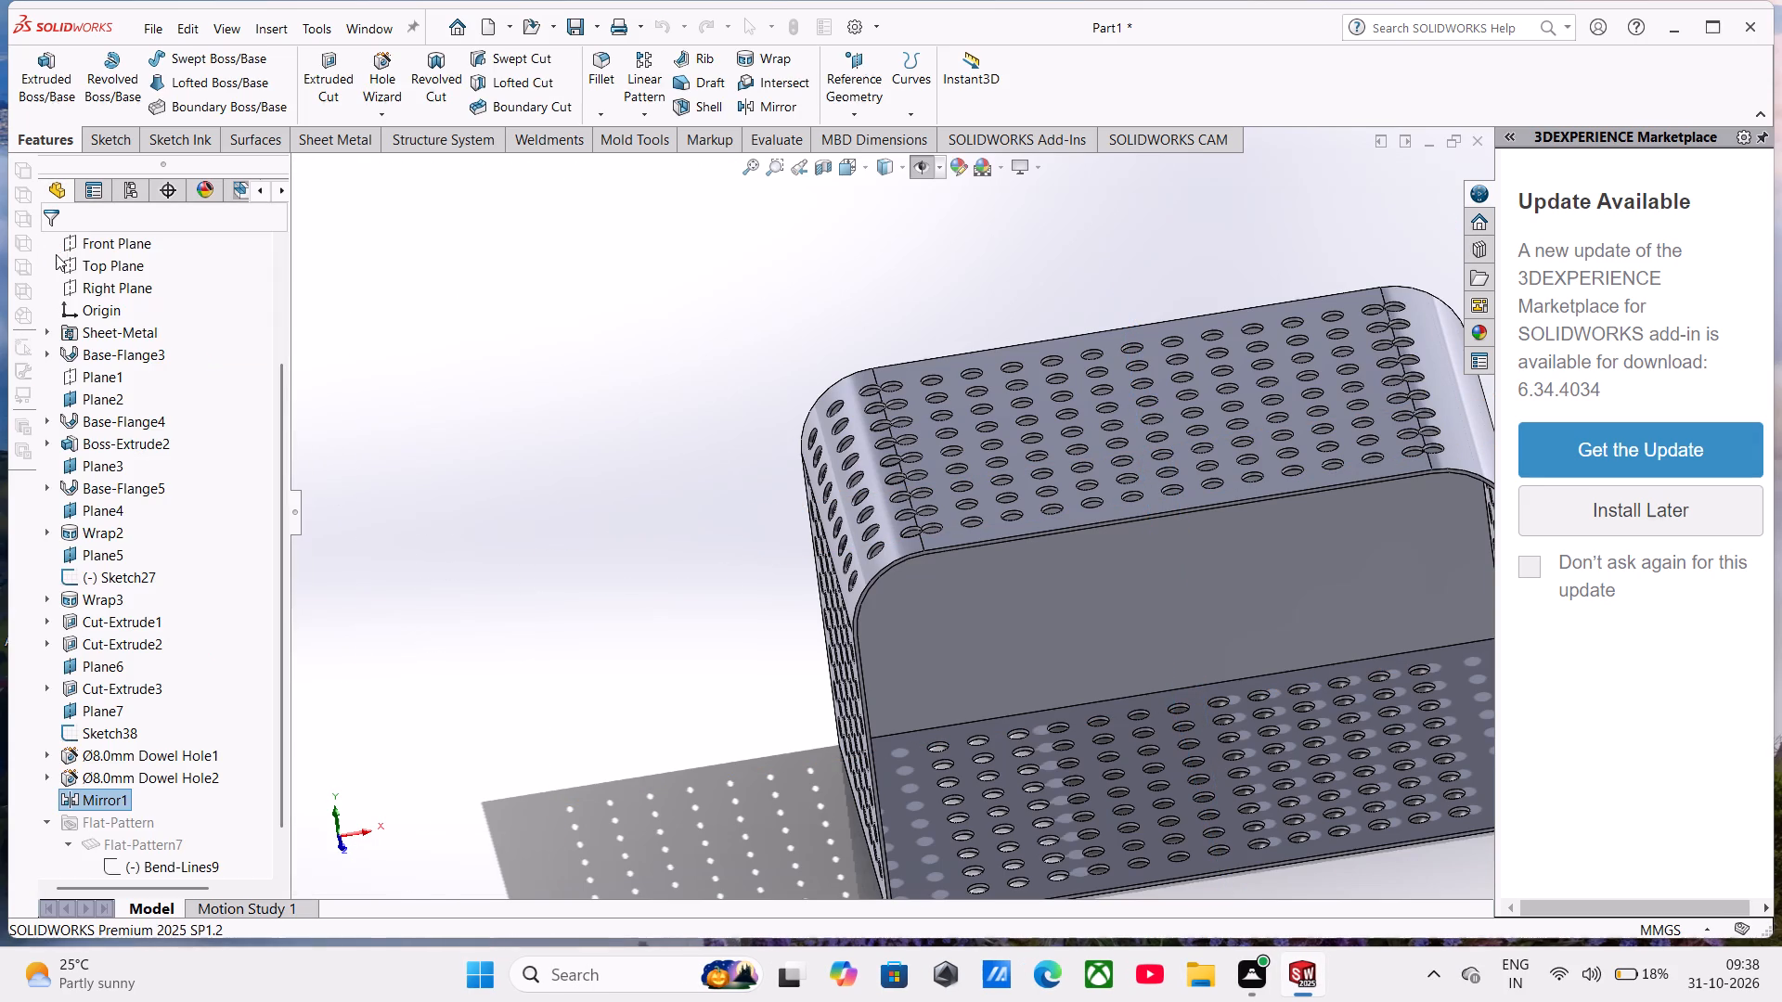
Mirror the two-row Ø8.0 dowel hole feature on the bend, Ø8.0mm Dowel Hole1, about the Right Plane.
click(150, 764)
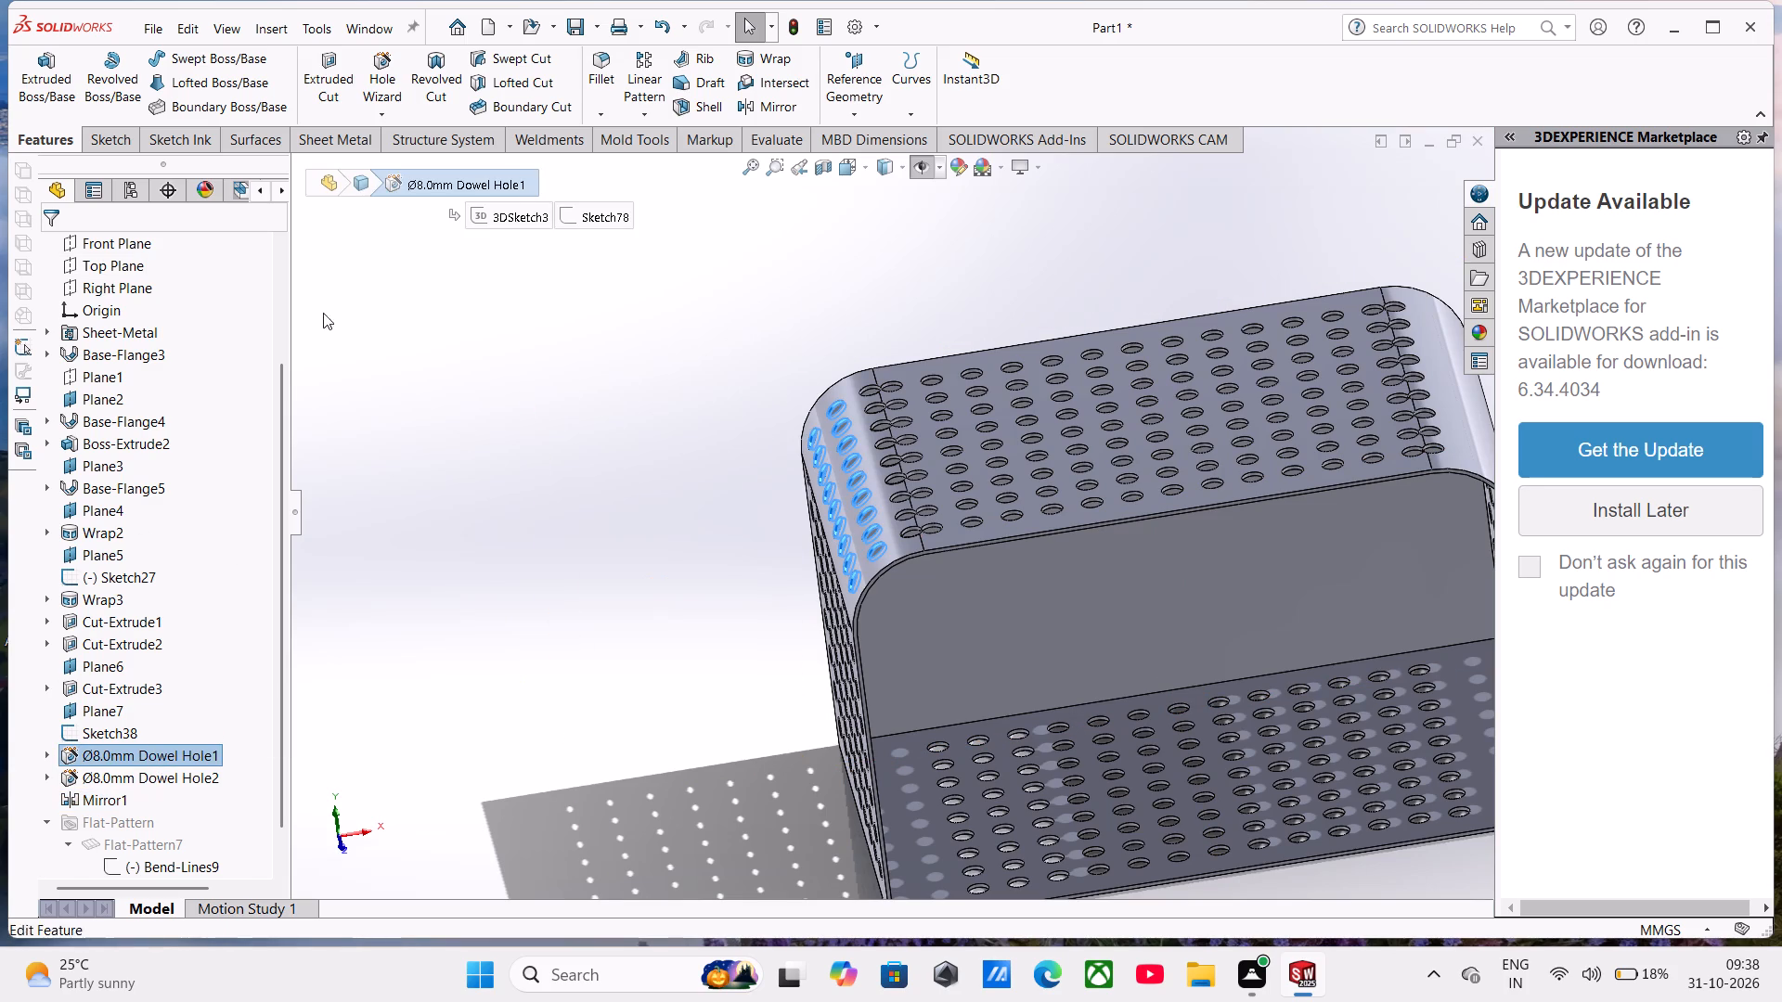
click(760, 101)
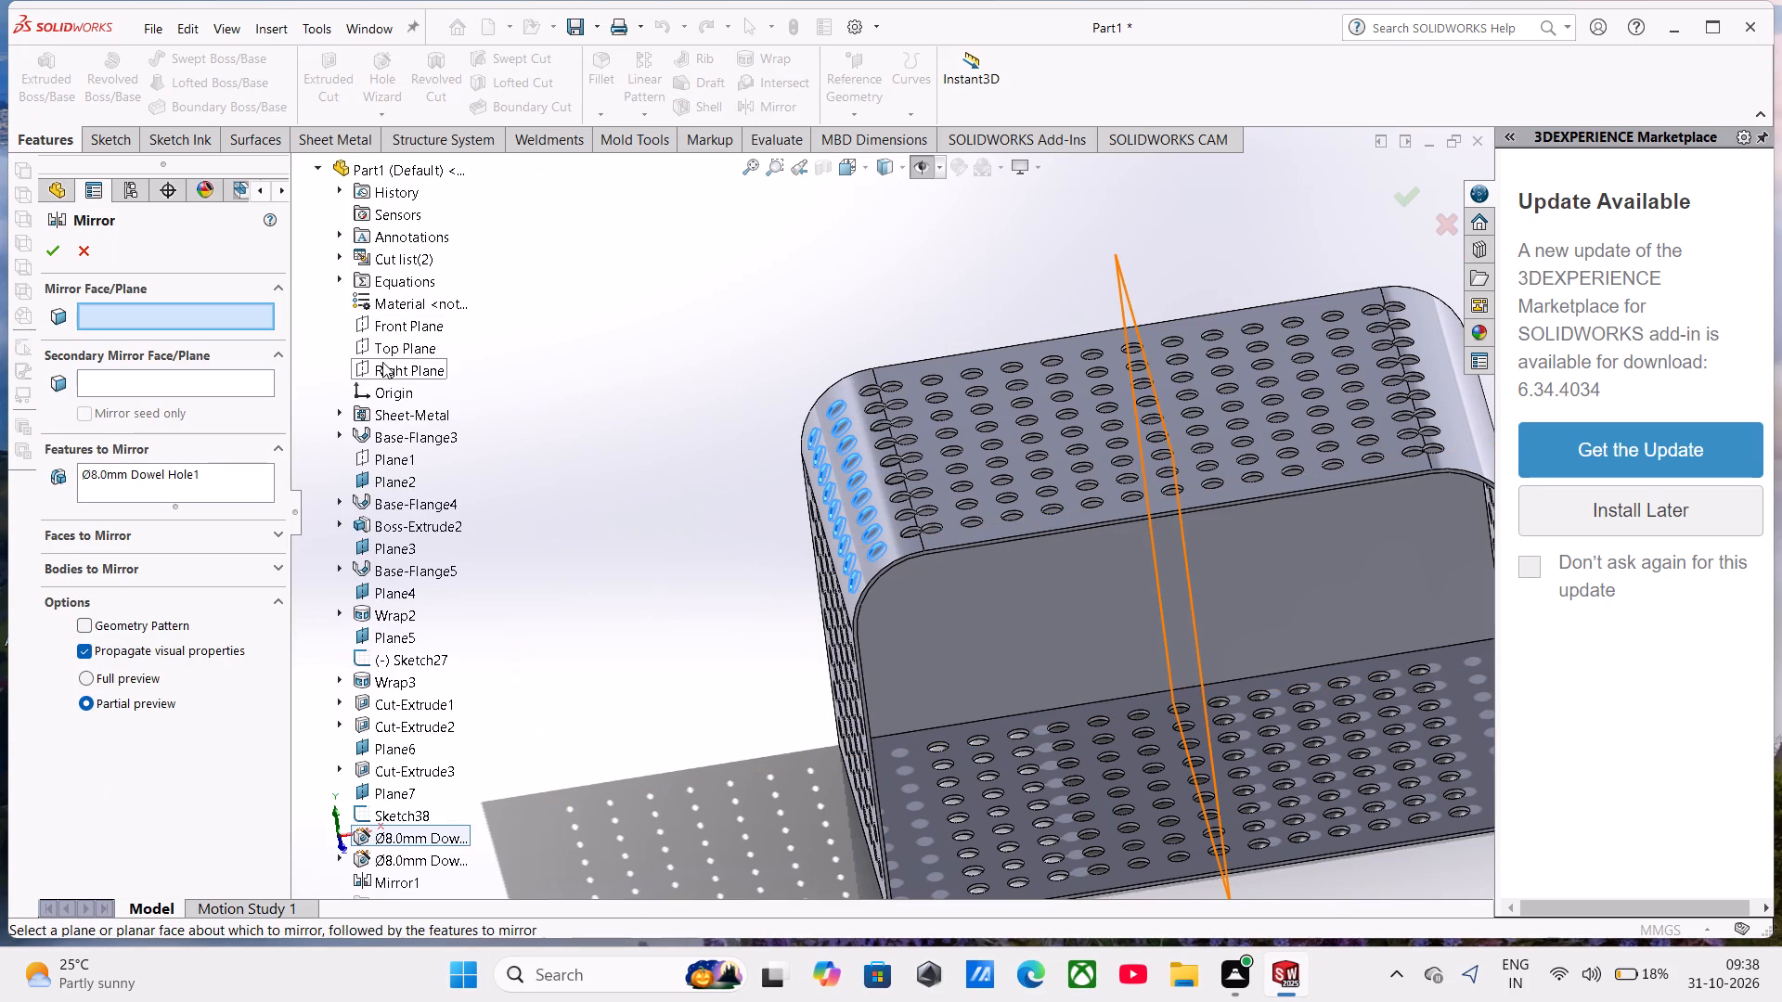
click(382, 362)
click(56, 248)
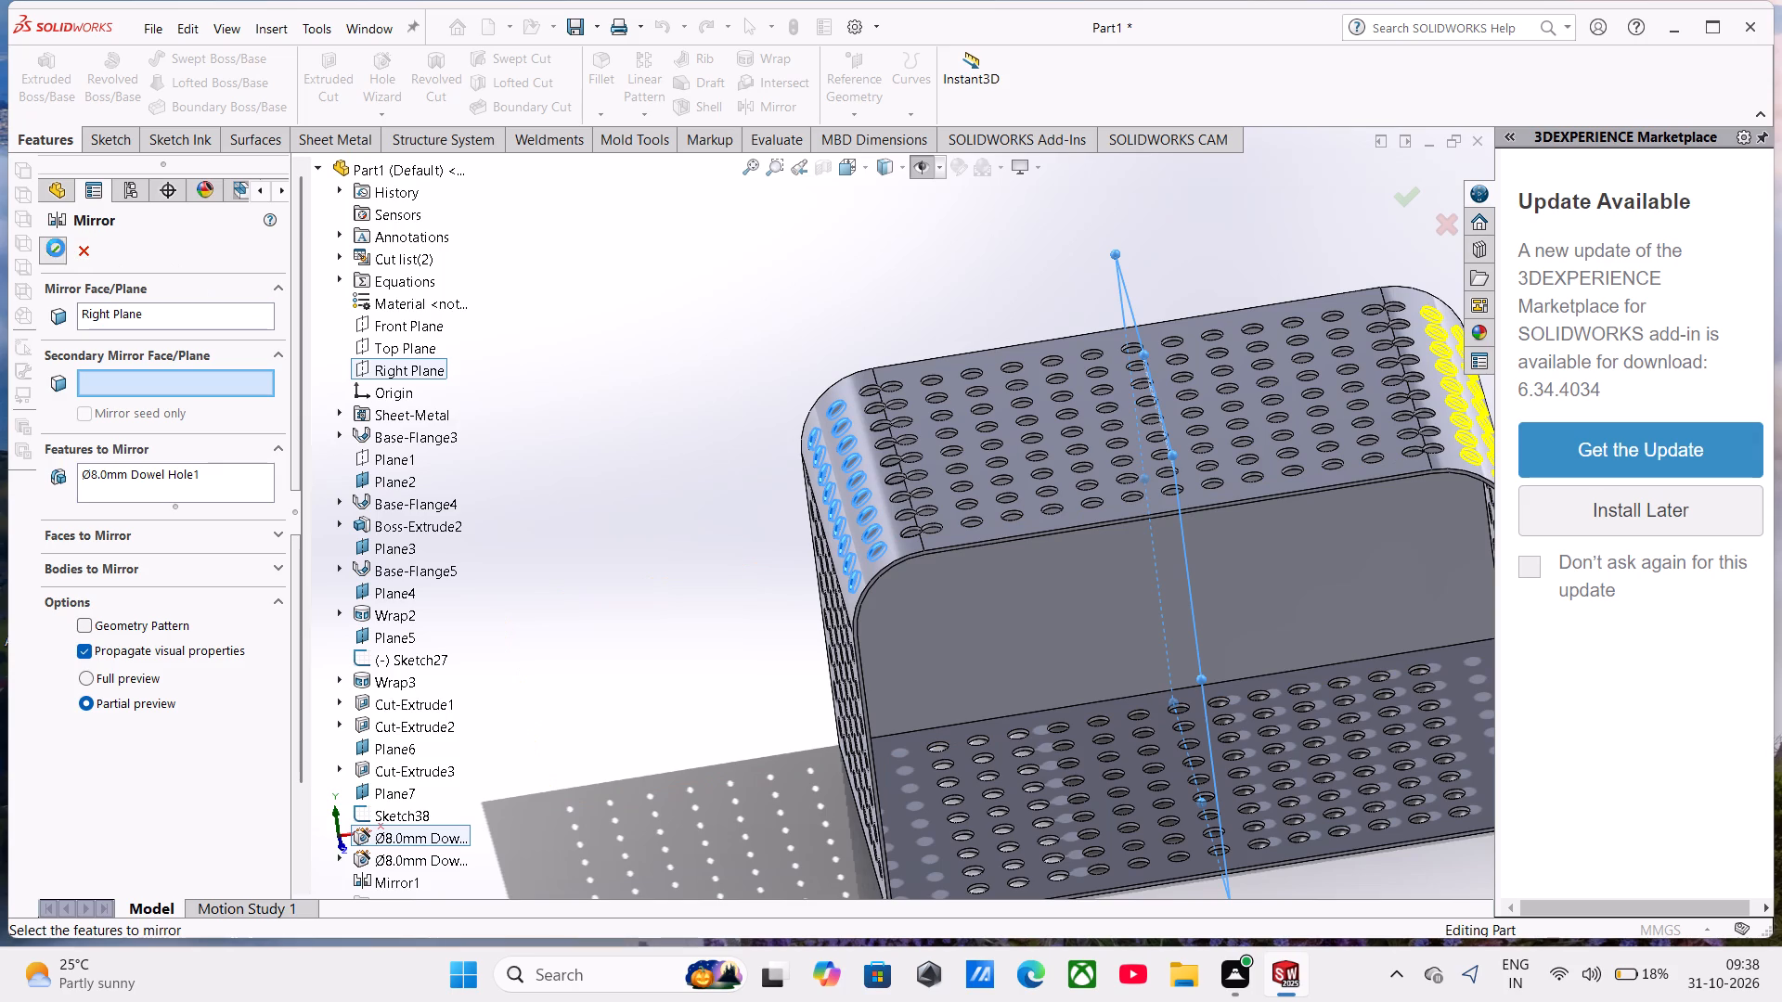
Examine the cover from all sides to check the mirrored dowel holes on both bends.
scroll(902, 367, up, 4)
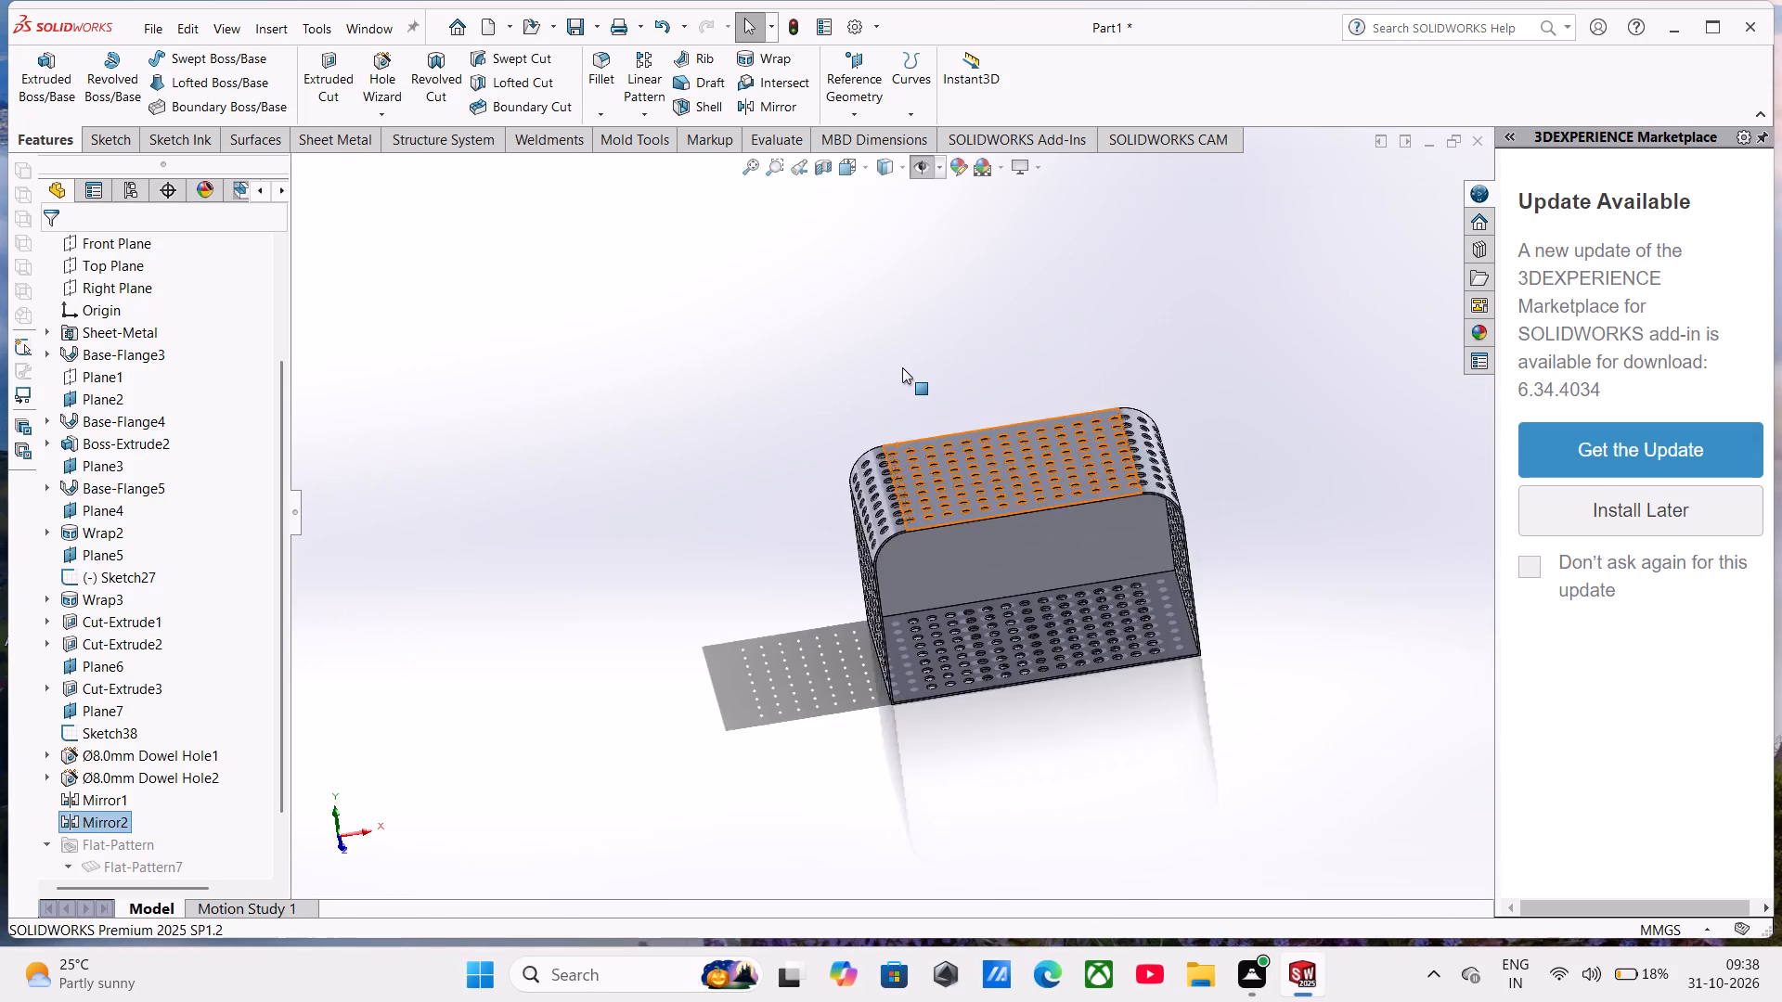
scroll(902, 367, up, 1)
middle_drag(907, 367, 1153, 401)
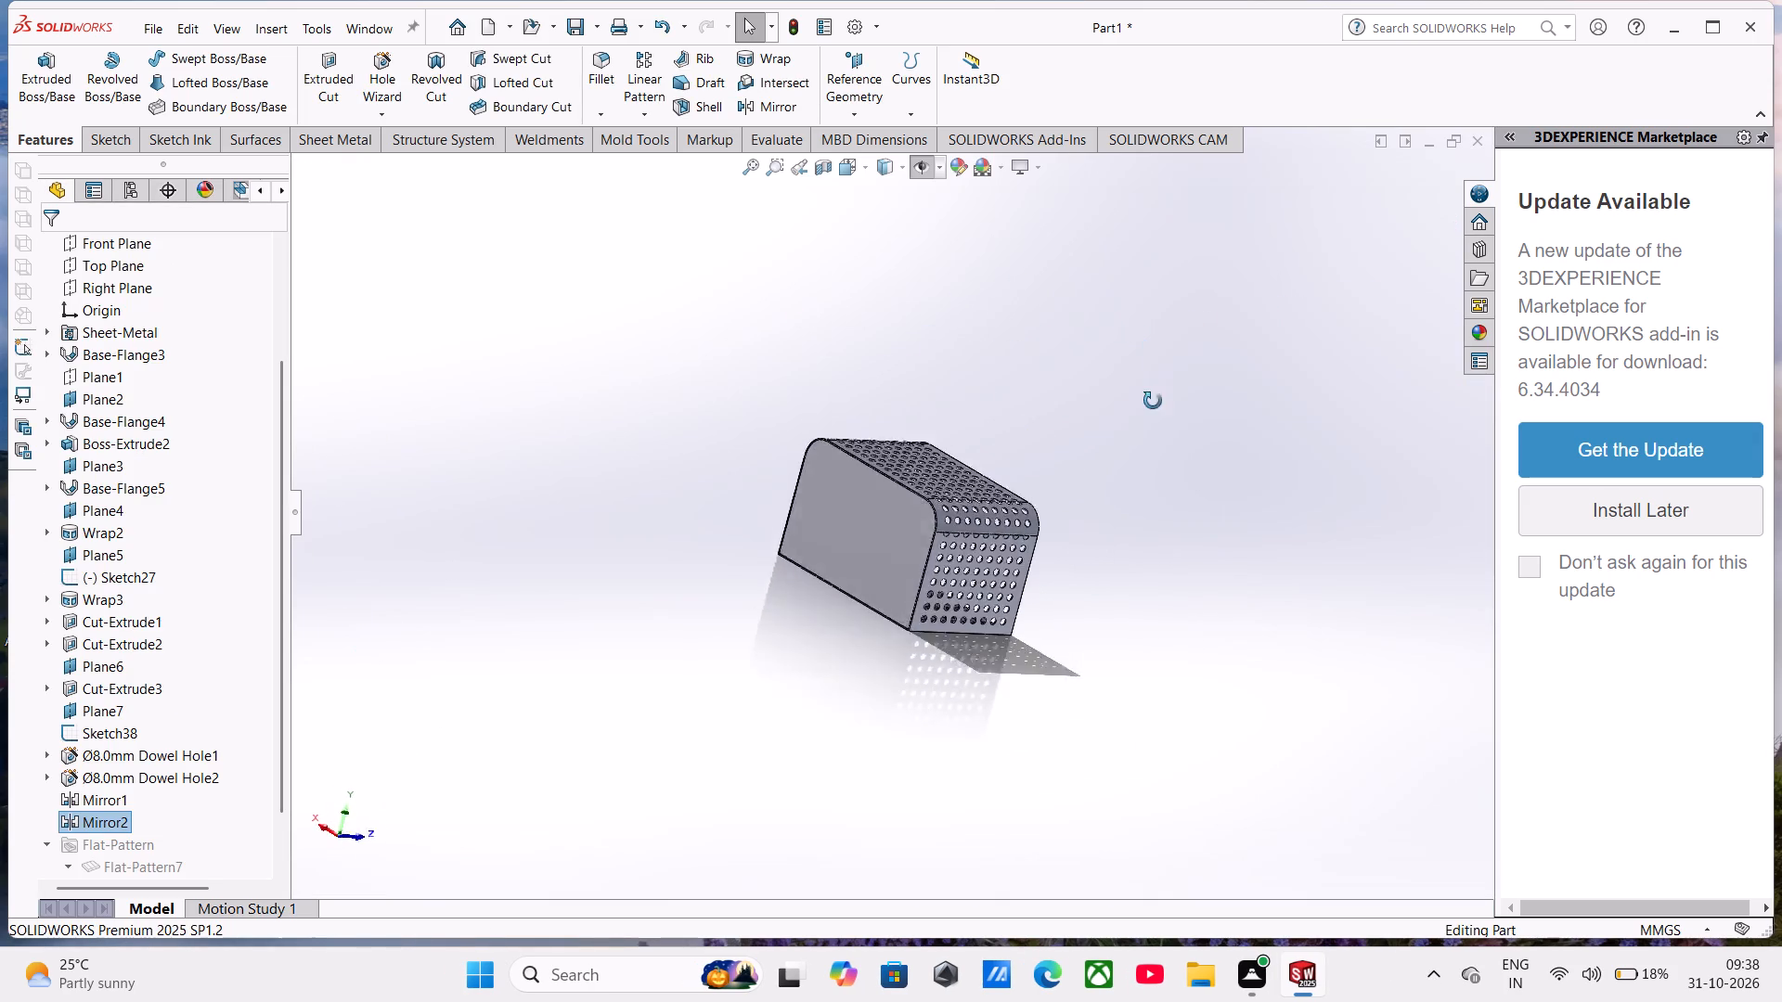
middle_drag(1153, 401, 1100, 449)
scroll(966, 508, down, 4)
middle_drag(977, 507, 884, 405)
scroll(961, 445, up, 1)
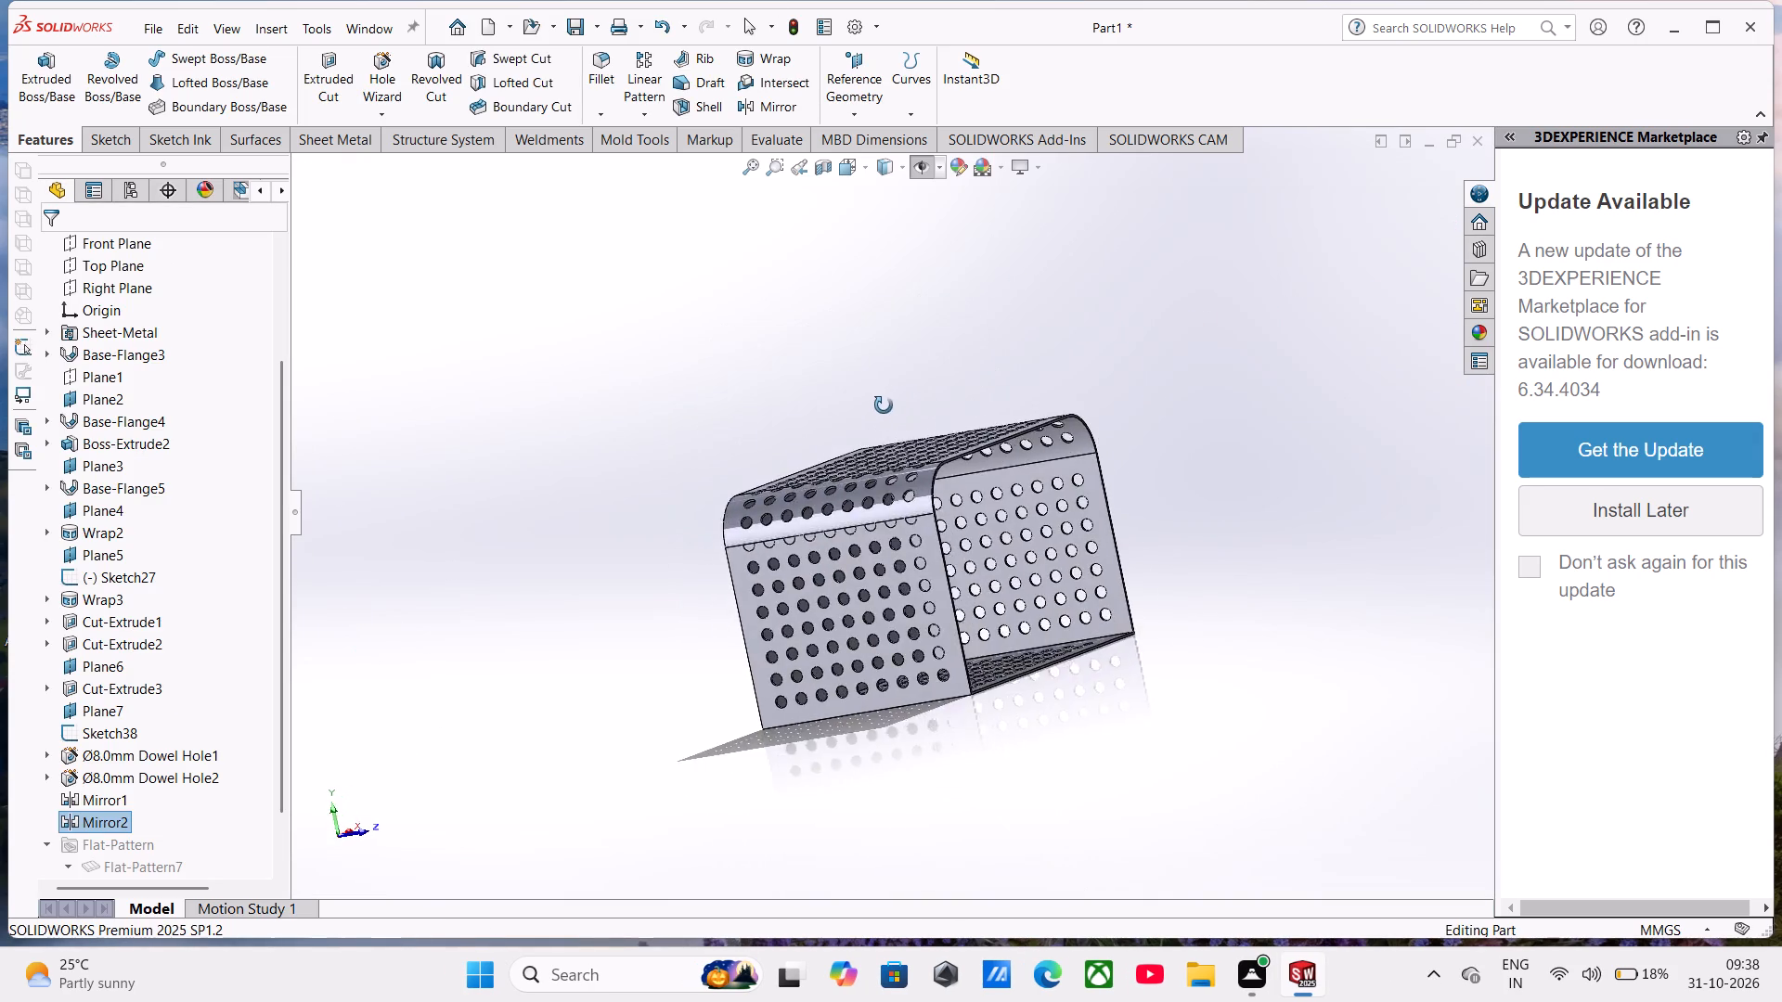
middle_drag(884, 405, 861, 403)
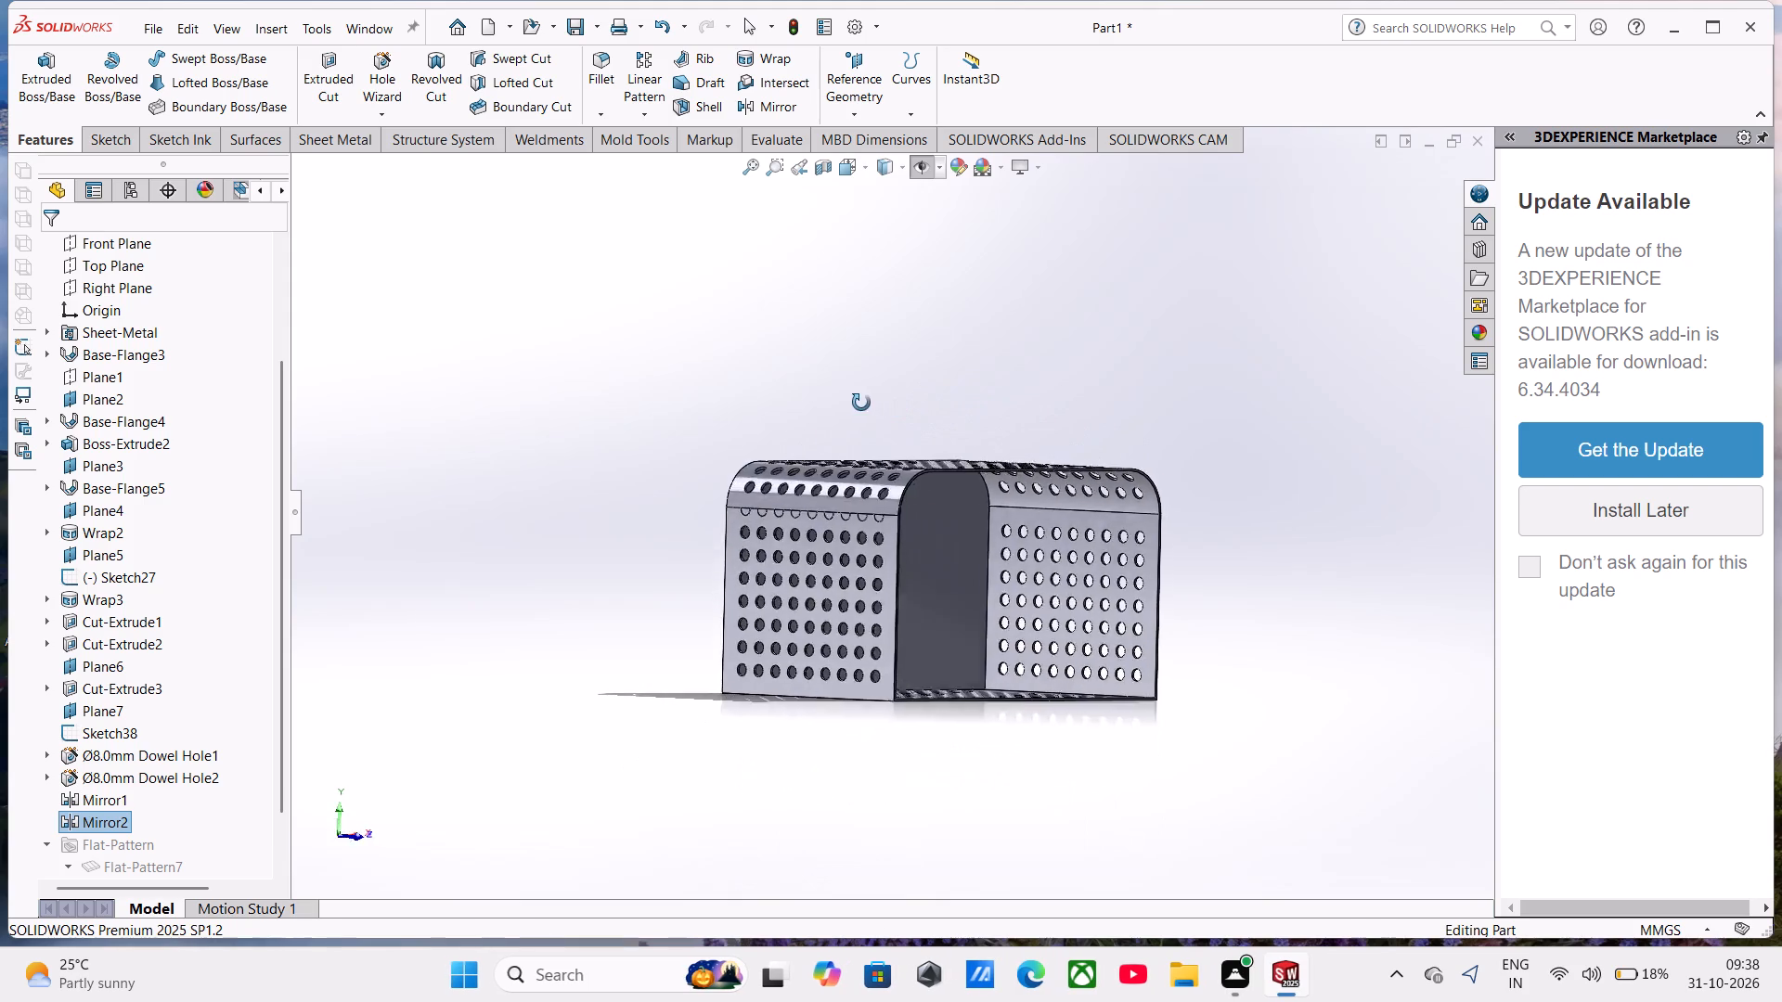
middle_drag(861, 403, 672, 545)
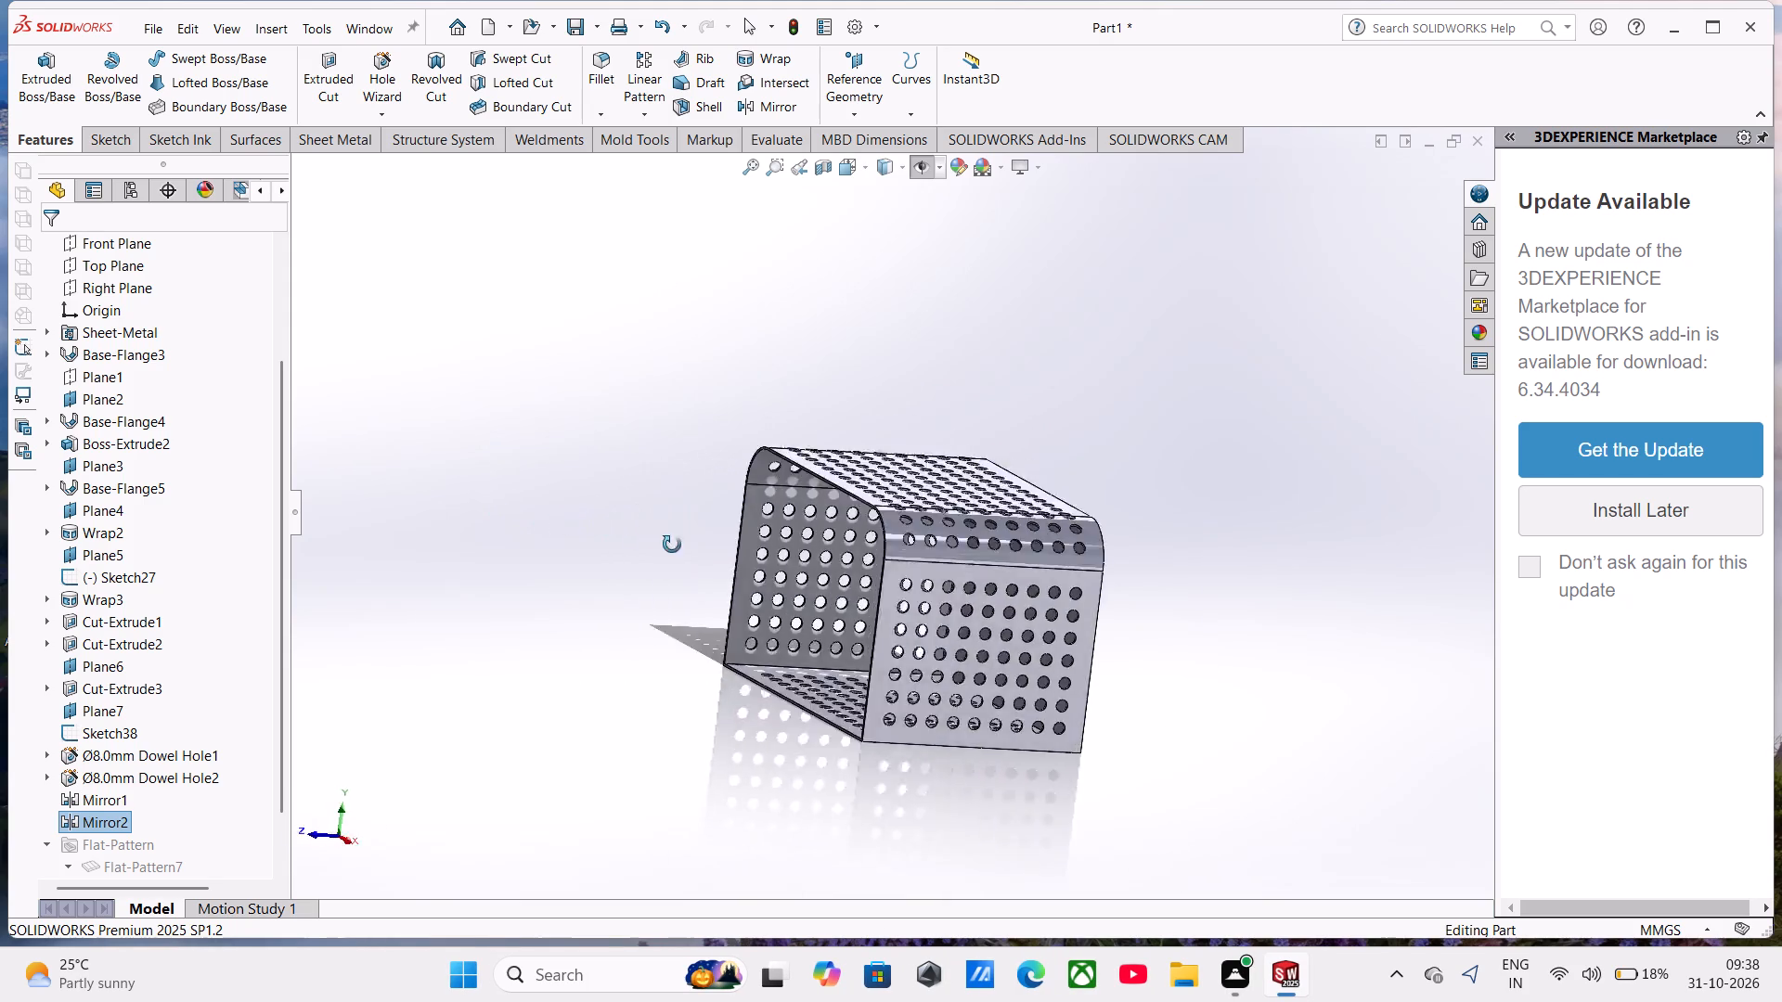
middle_drag(672, 545, 1096, 631)
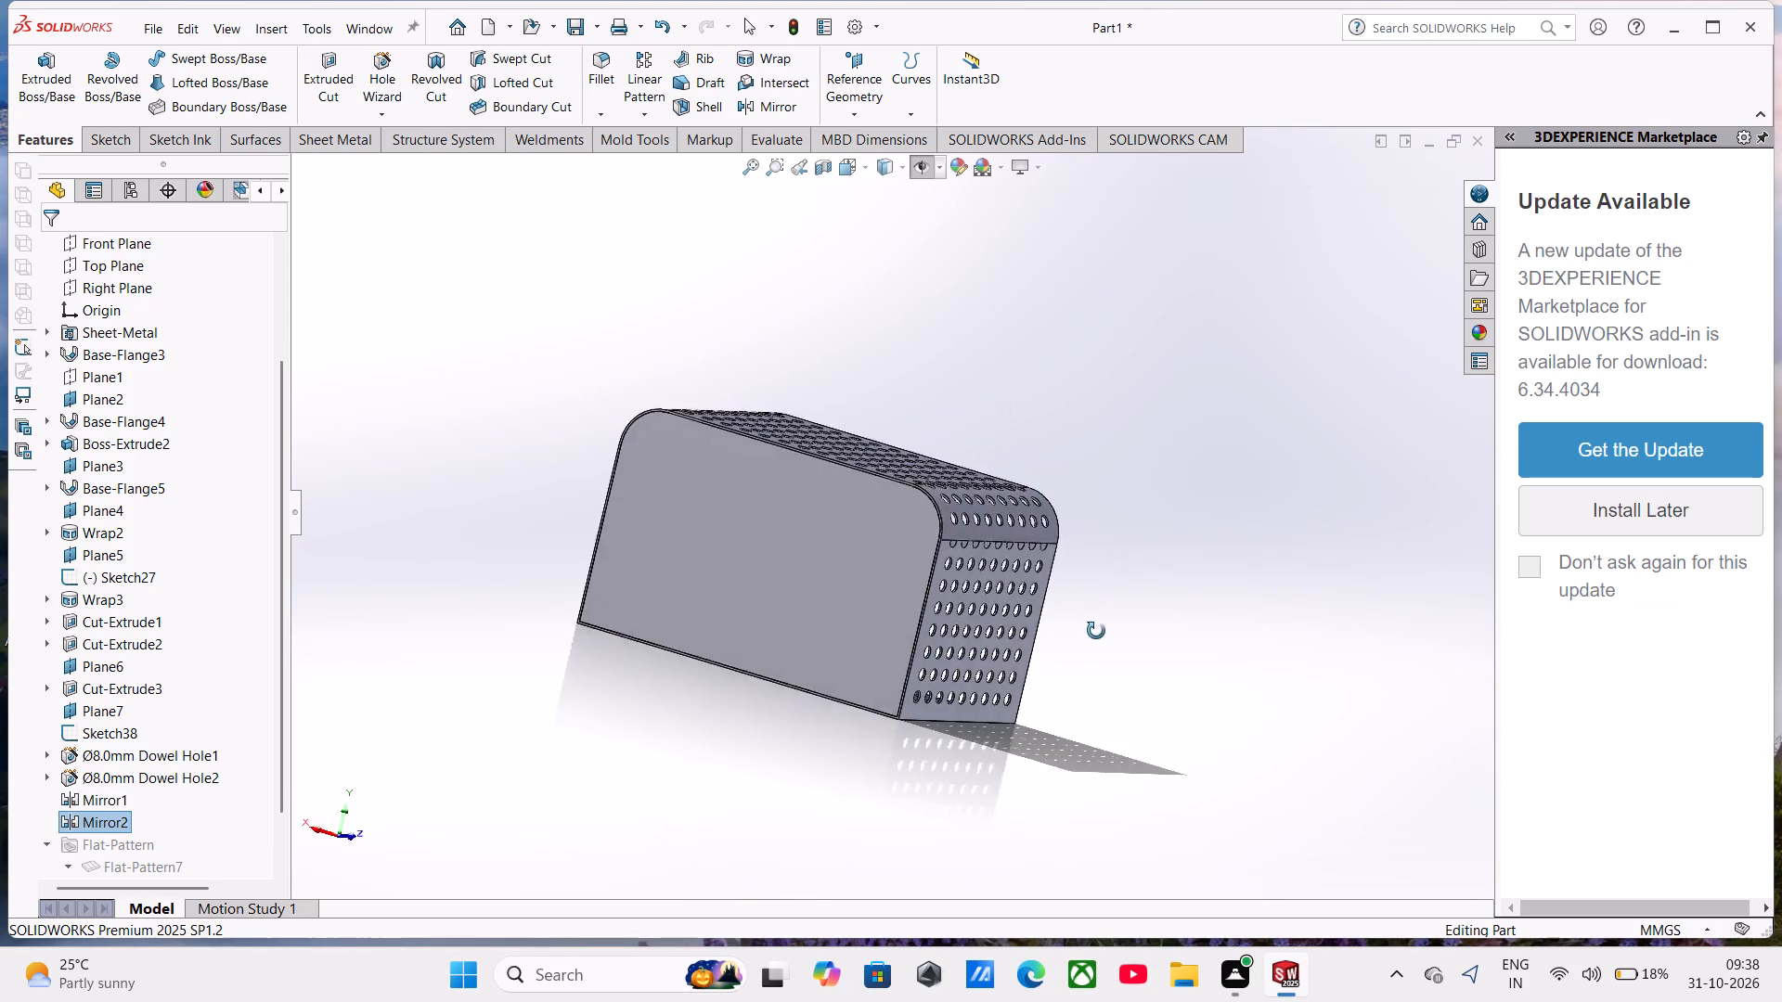
middle_drag(1096, 631, 1651, 801)
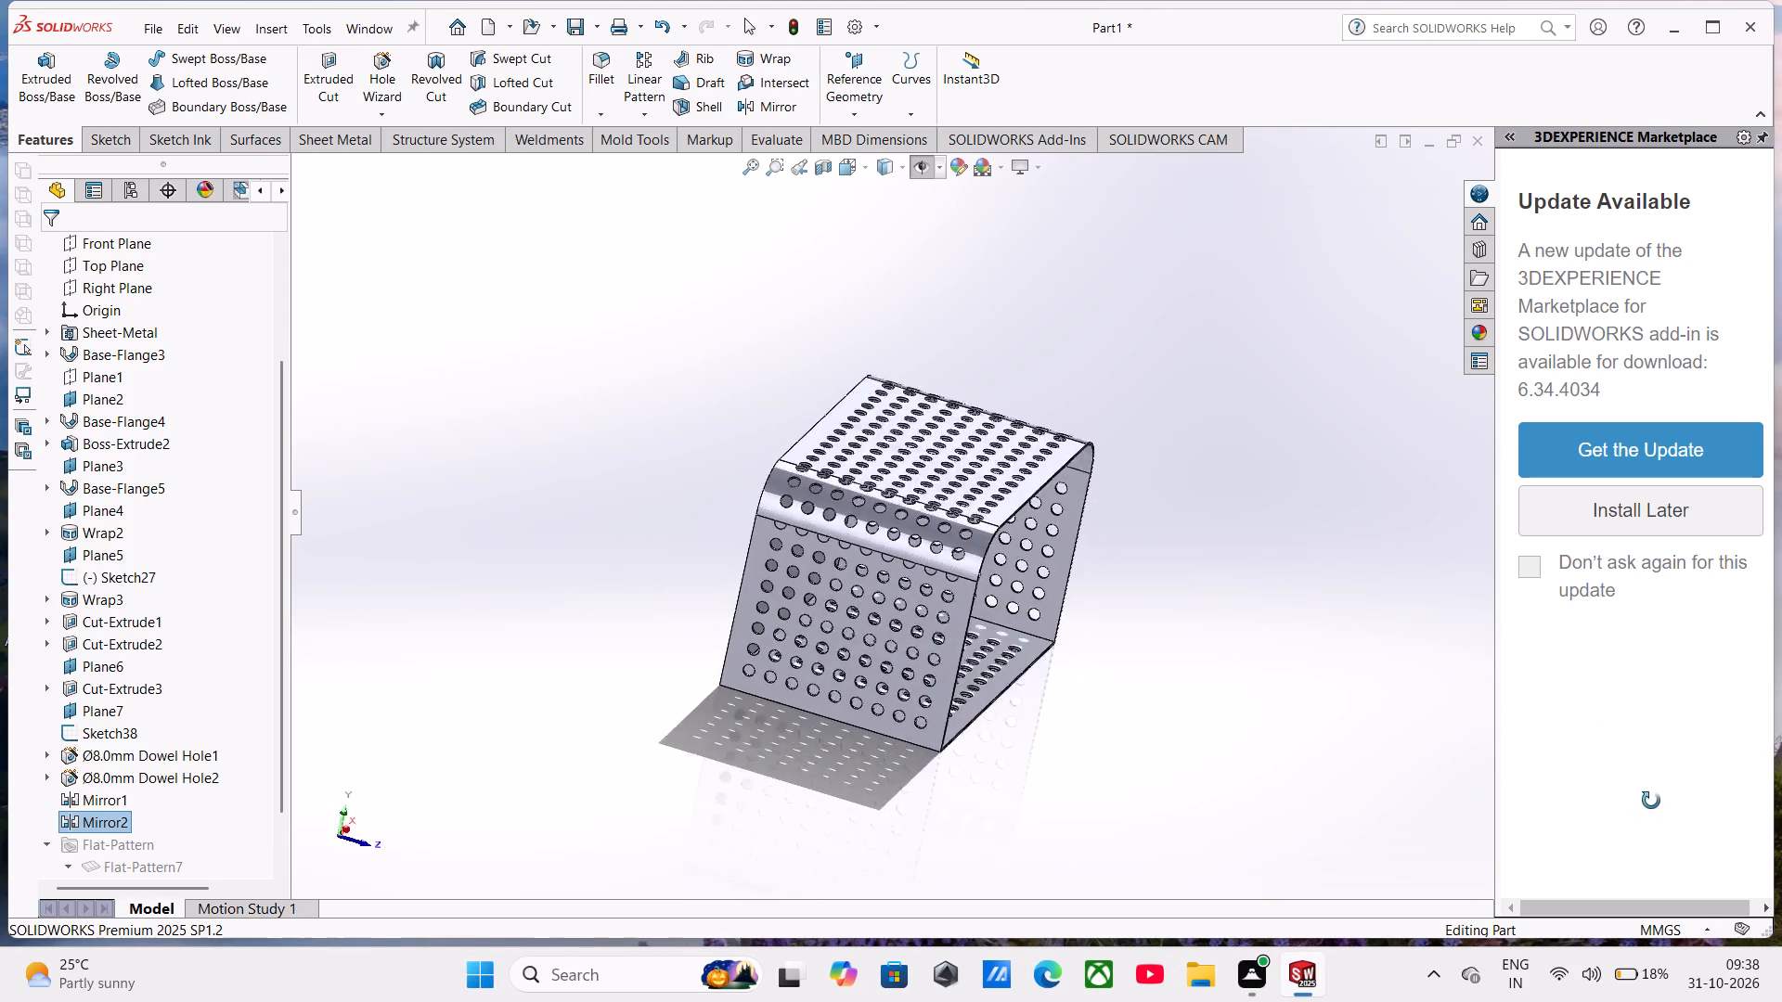
middle_drag(1651, 801, 1614, 760)
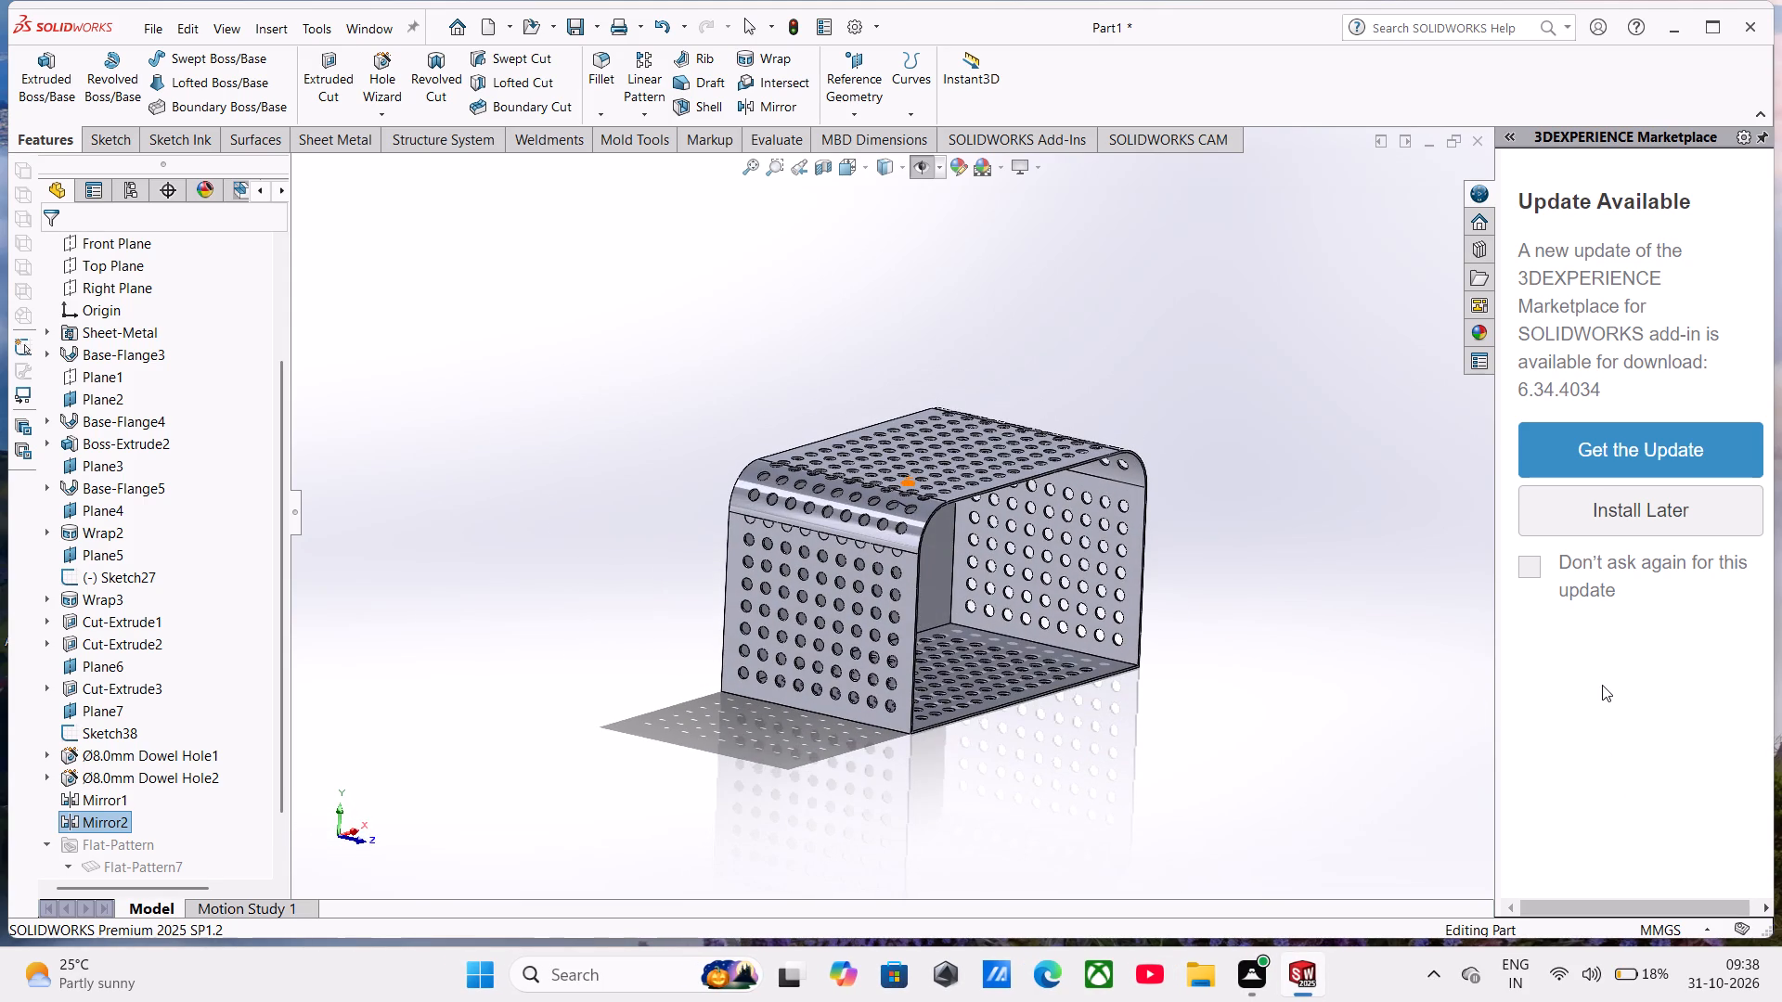
scroll(1055, 489, up, 2)
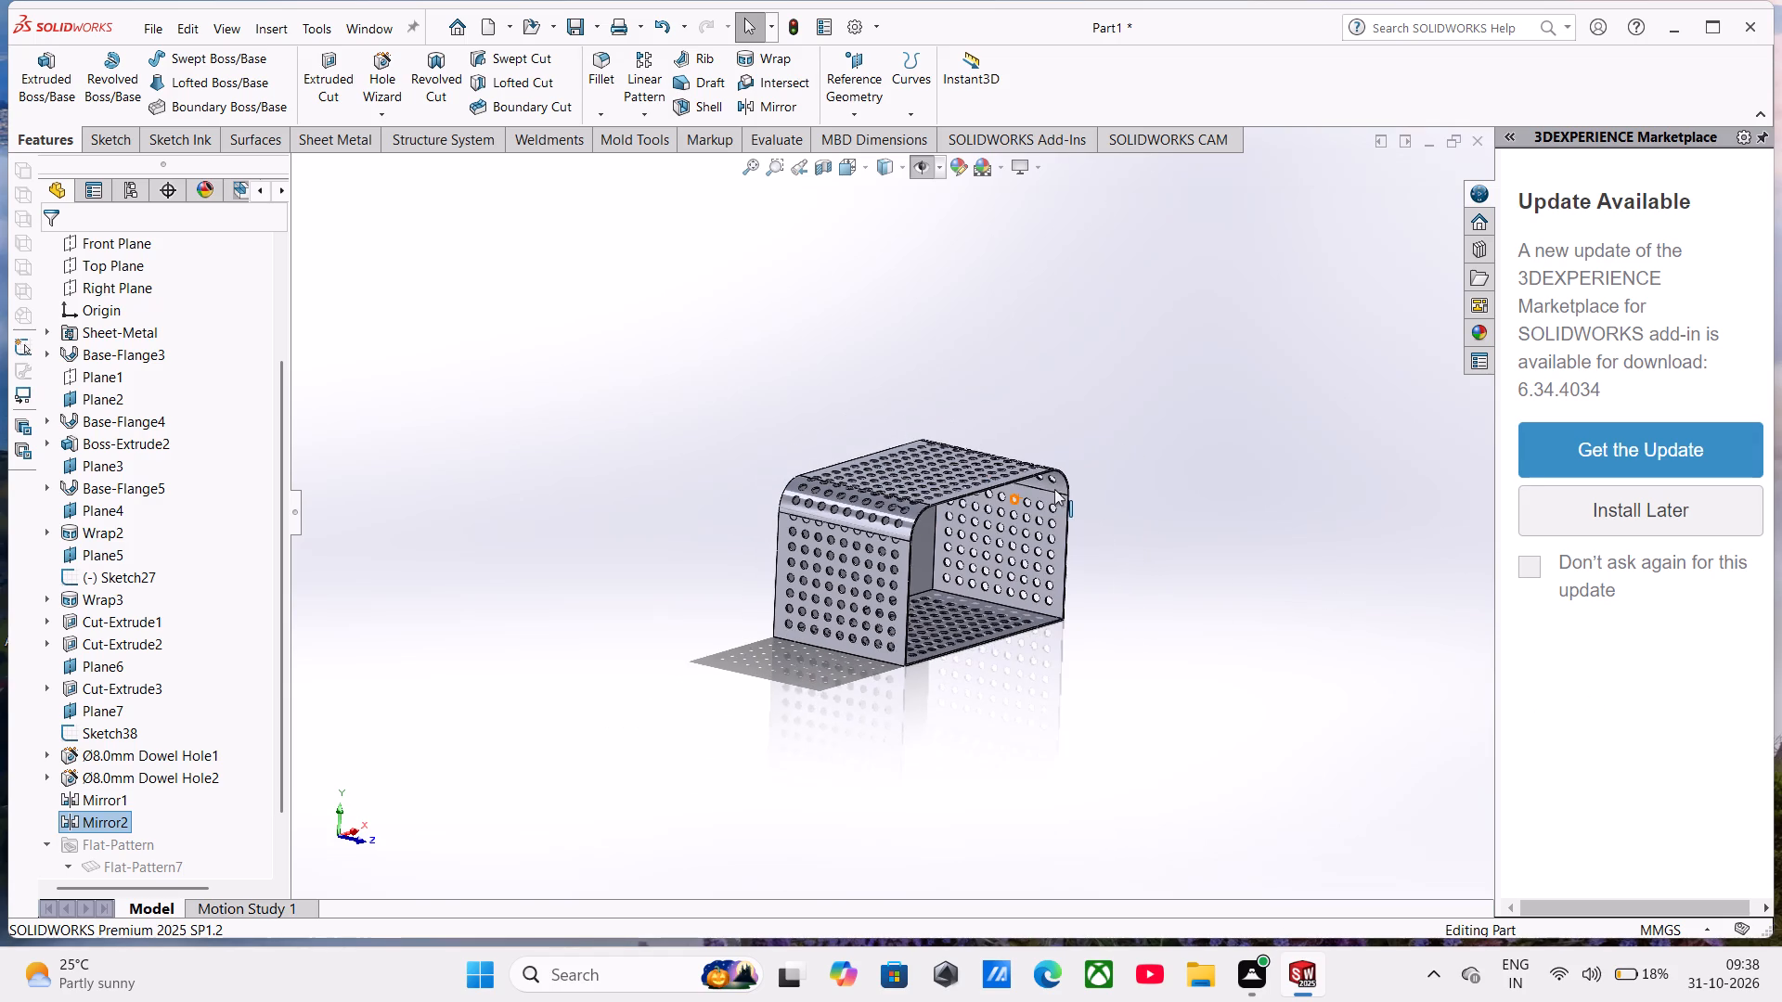
scroll(1049, 514, down, 1)
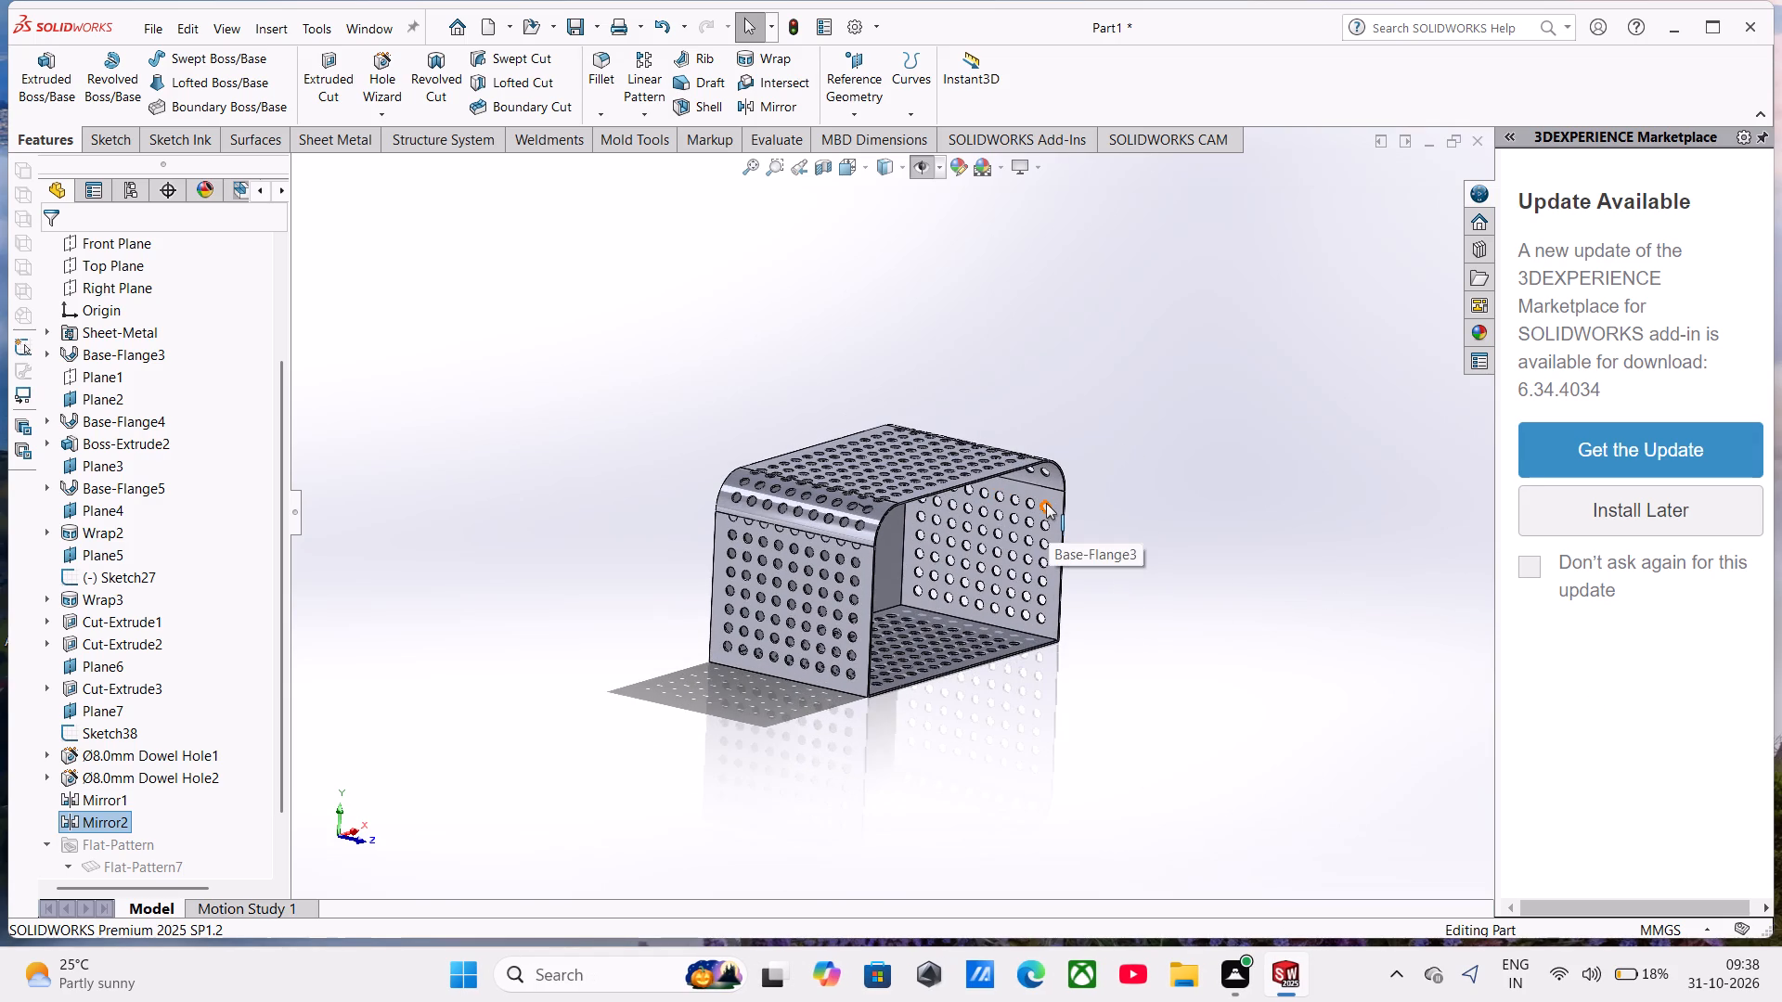
scroll(983, 509, down, 1)
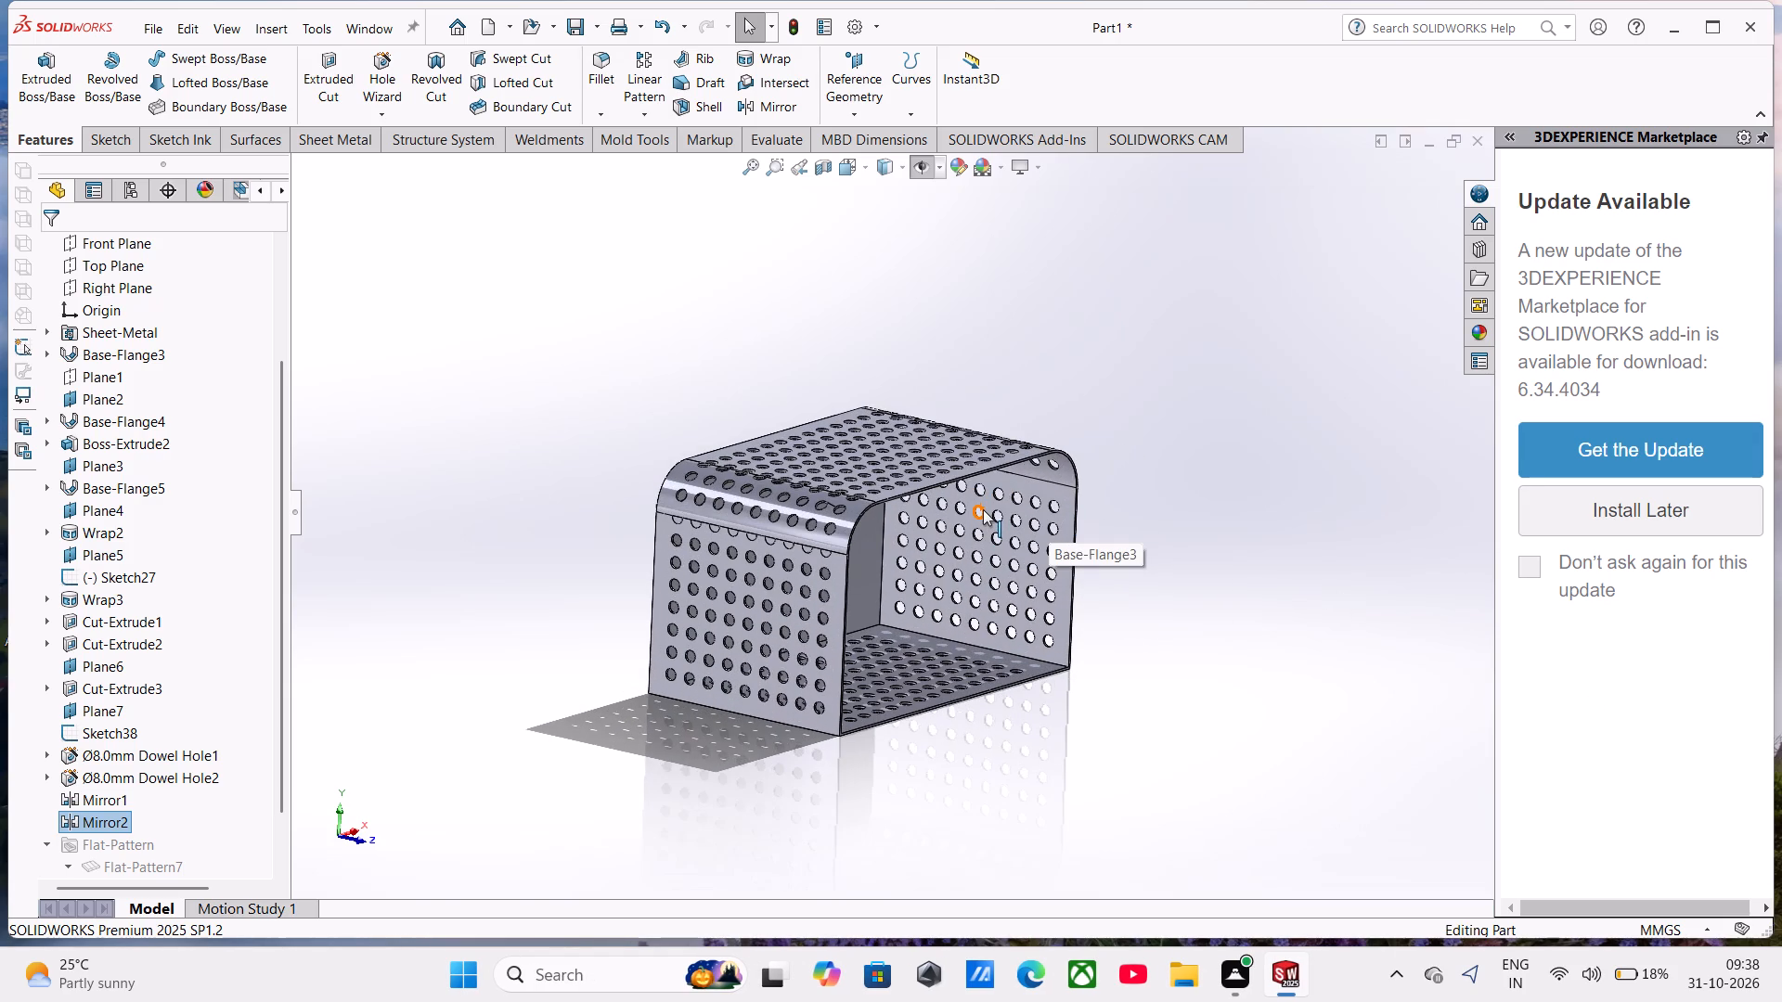
scroll(928, 572, down, 1)
Start a new sketch on the outer face of the cover's solid, unperforated end panel.
middle_drag(916, 574, 1077, 546)
click(731, 534)
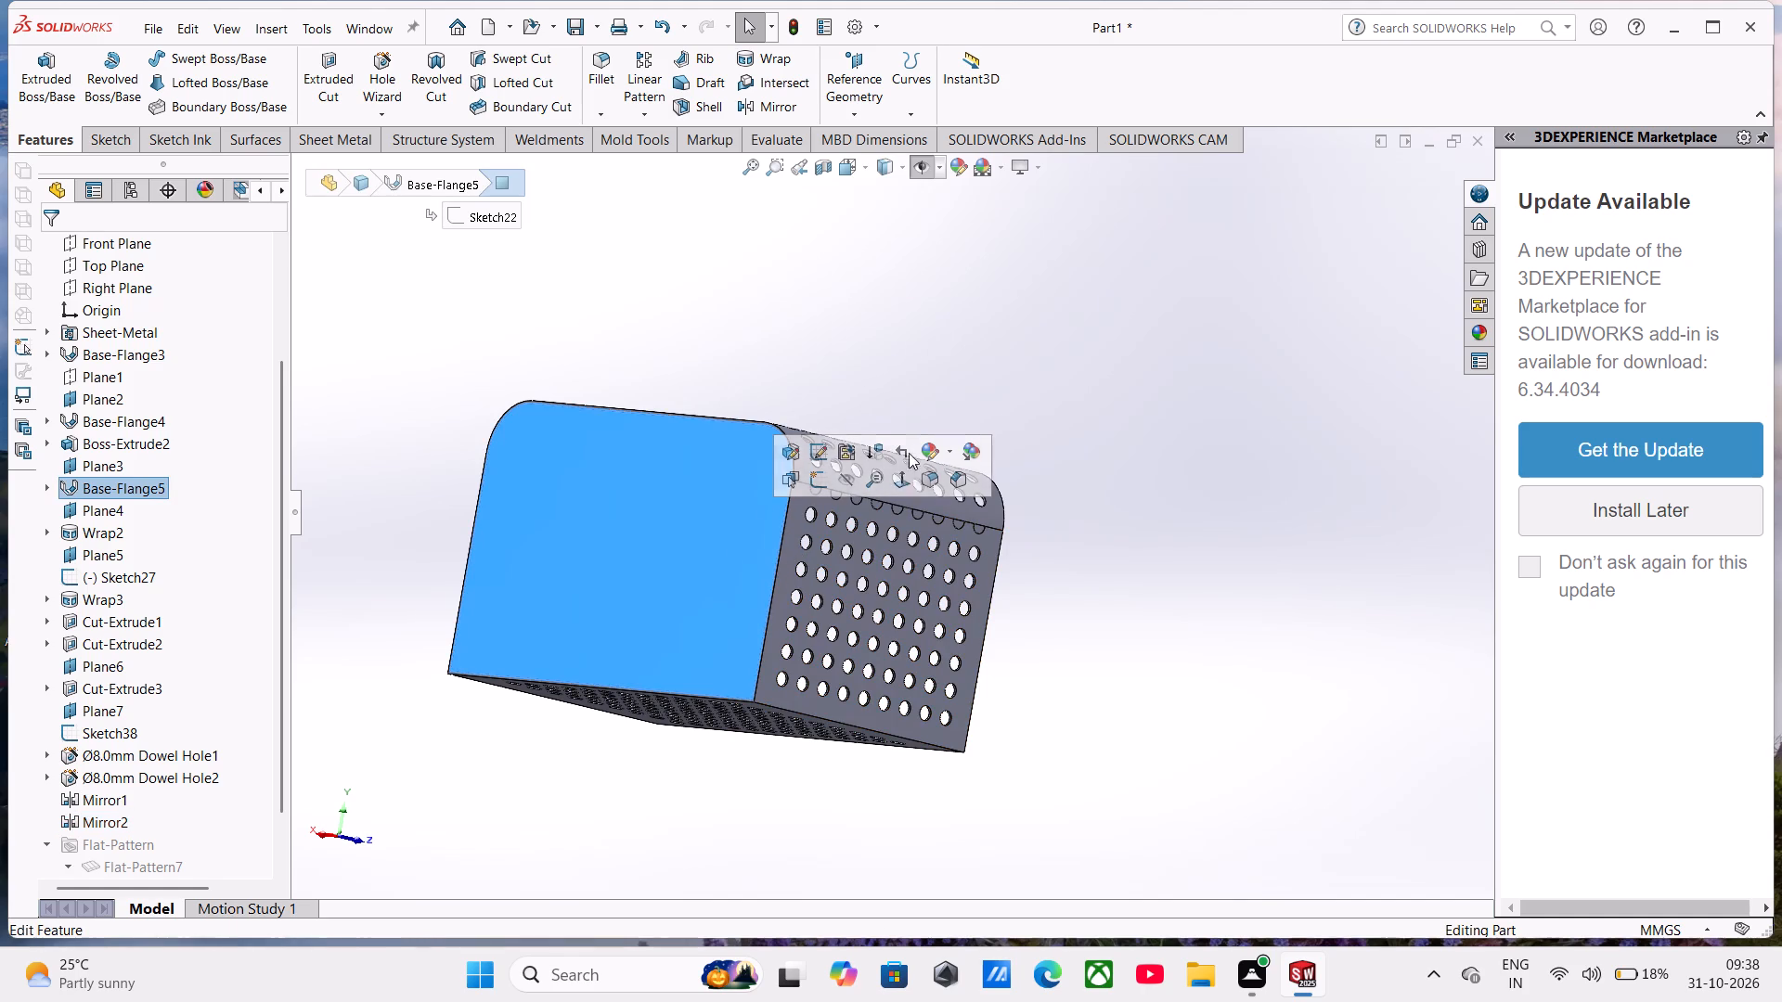
click(818, 474)
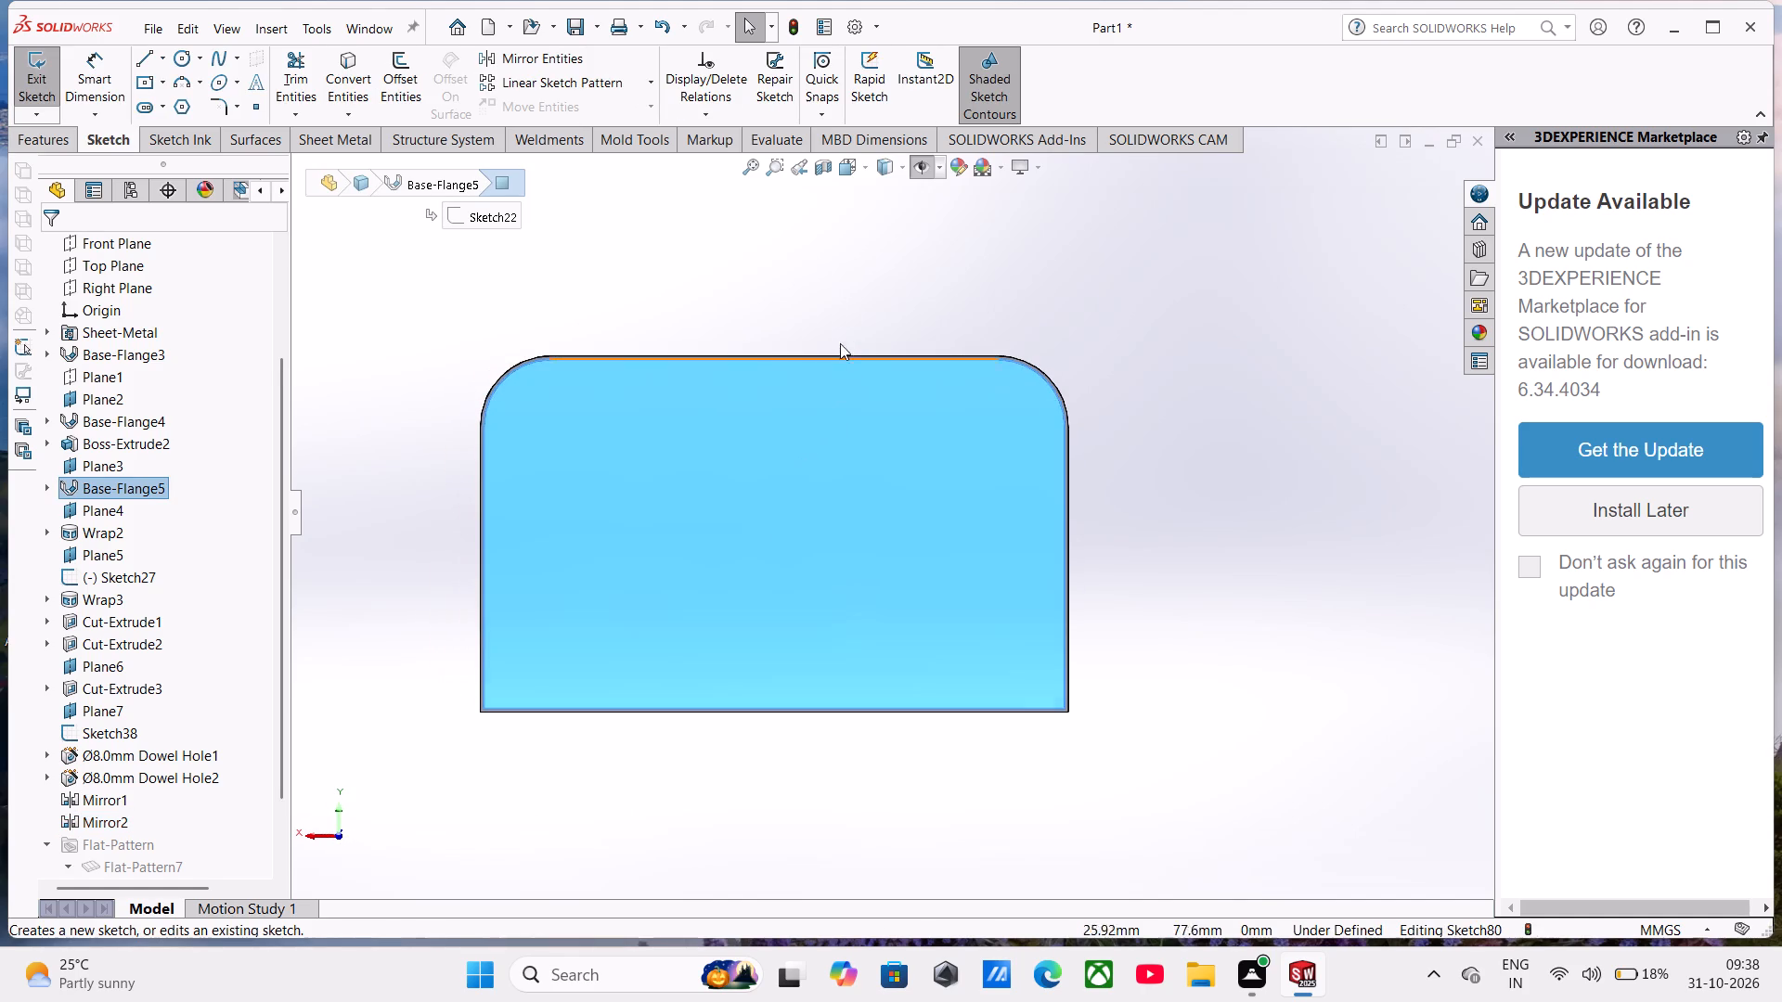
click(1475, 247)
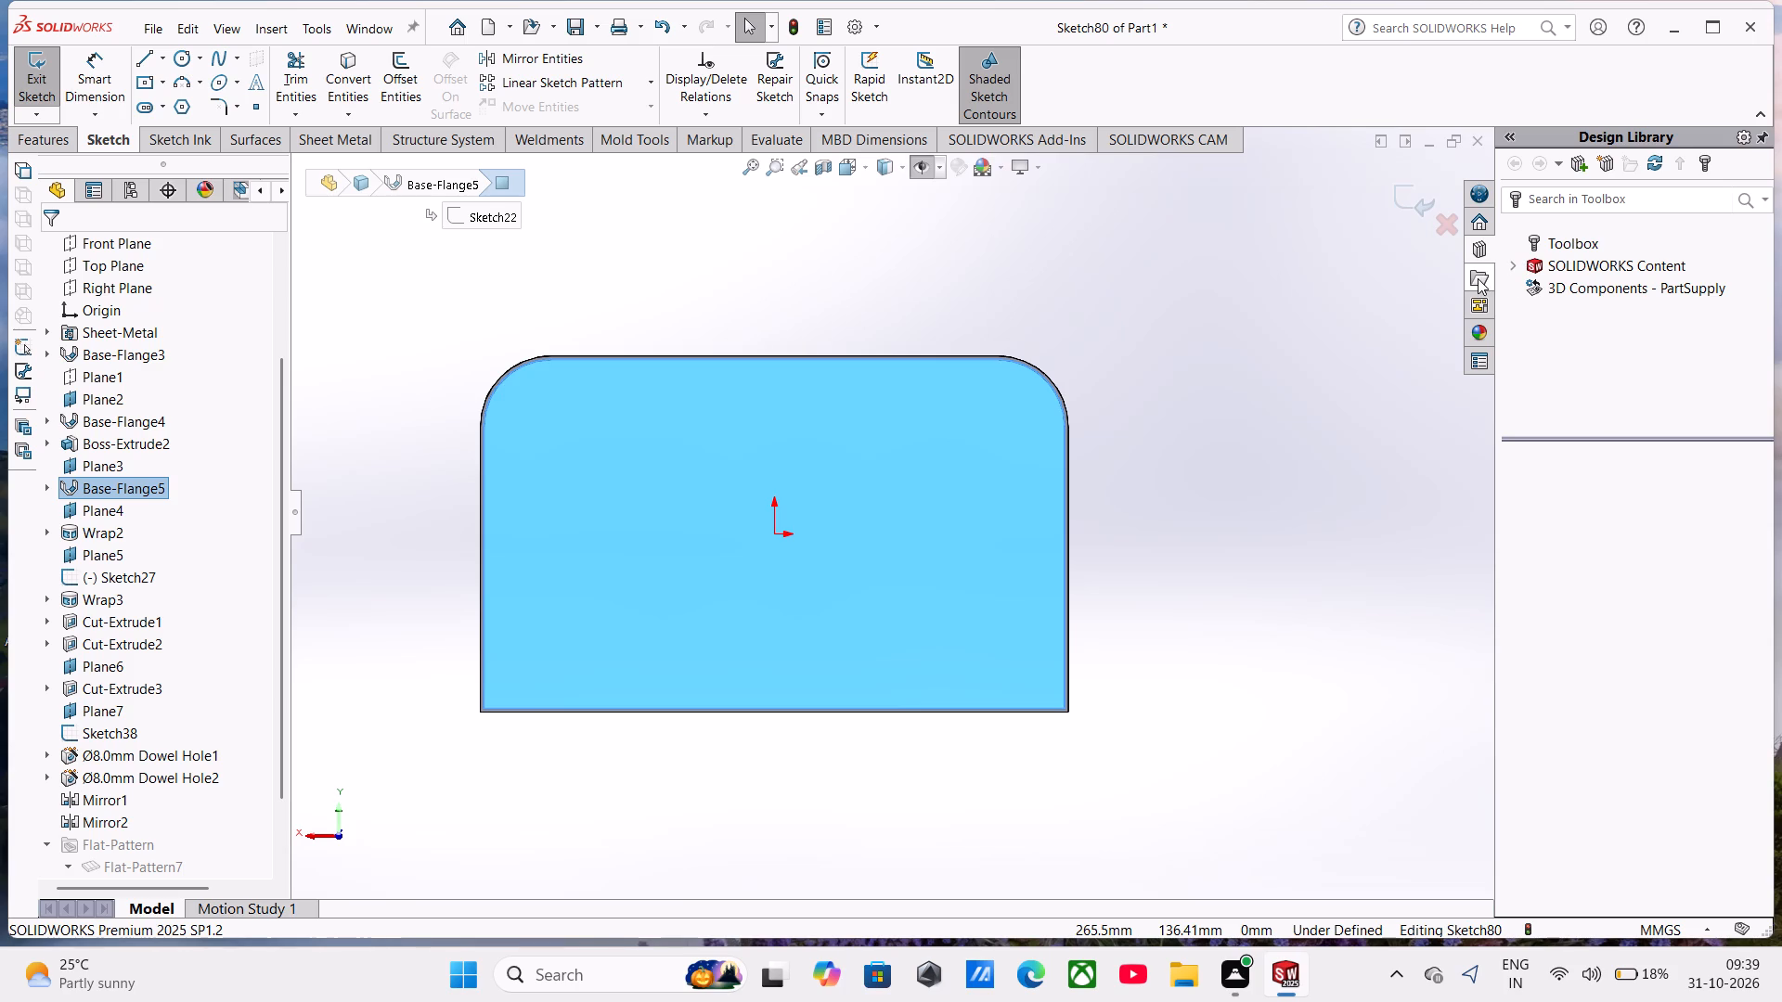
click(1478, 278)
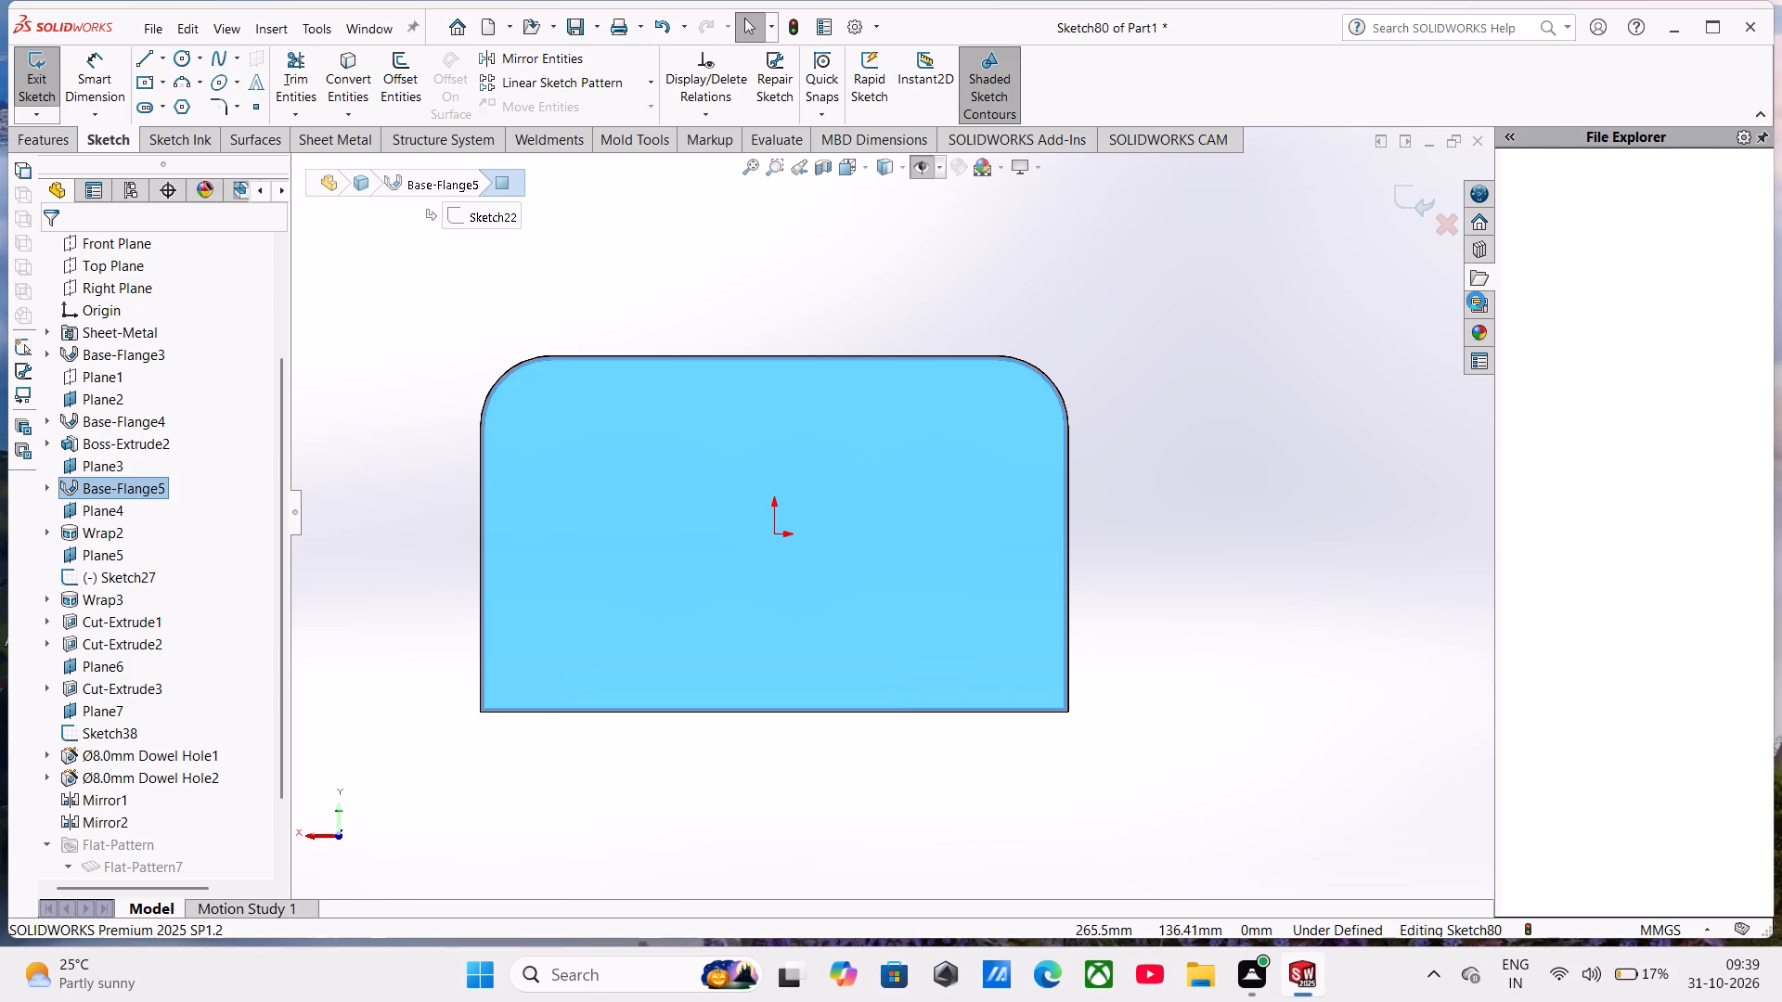
Find Toolbox in the Design Library and load its add-in.
click(1476, 301)
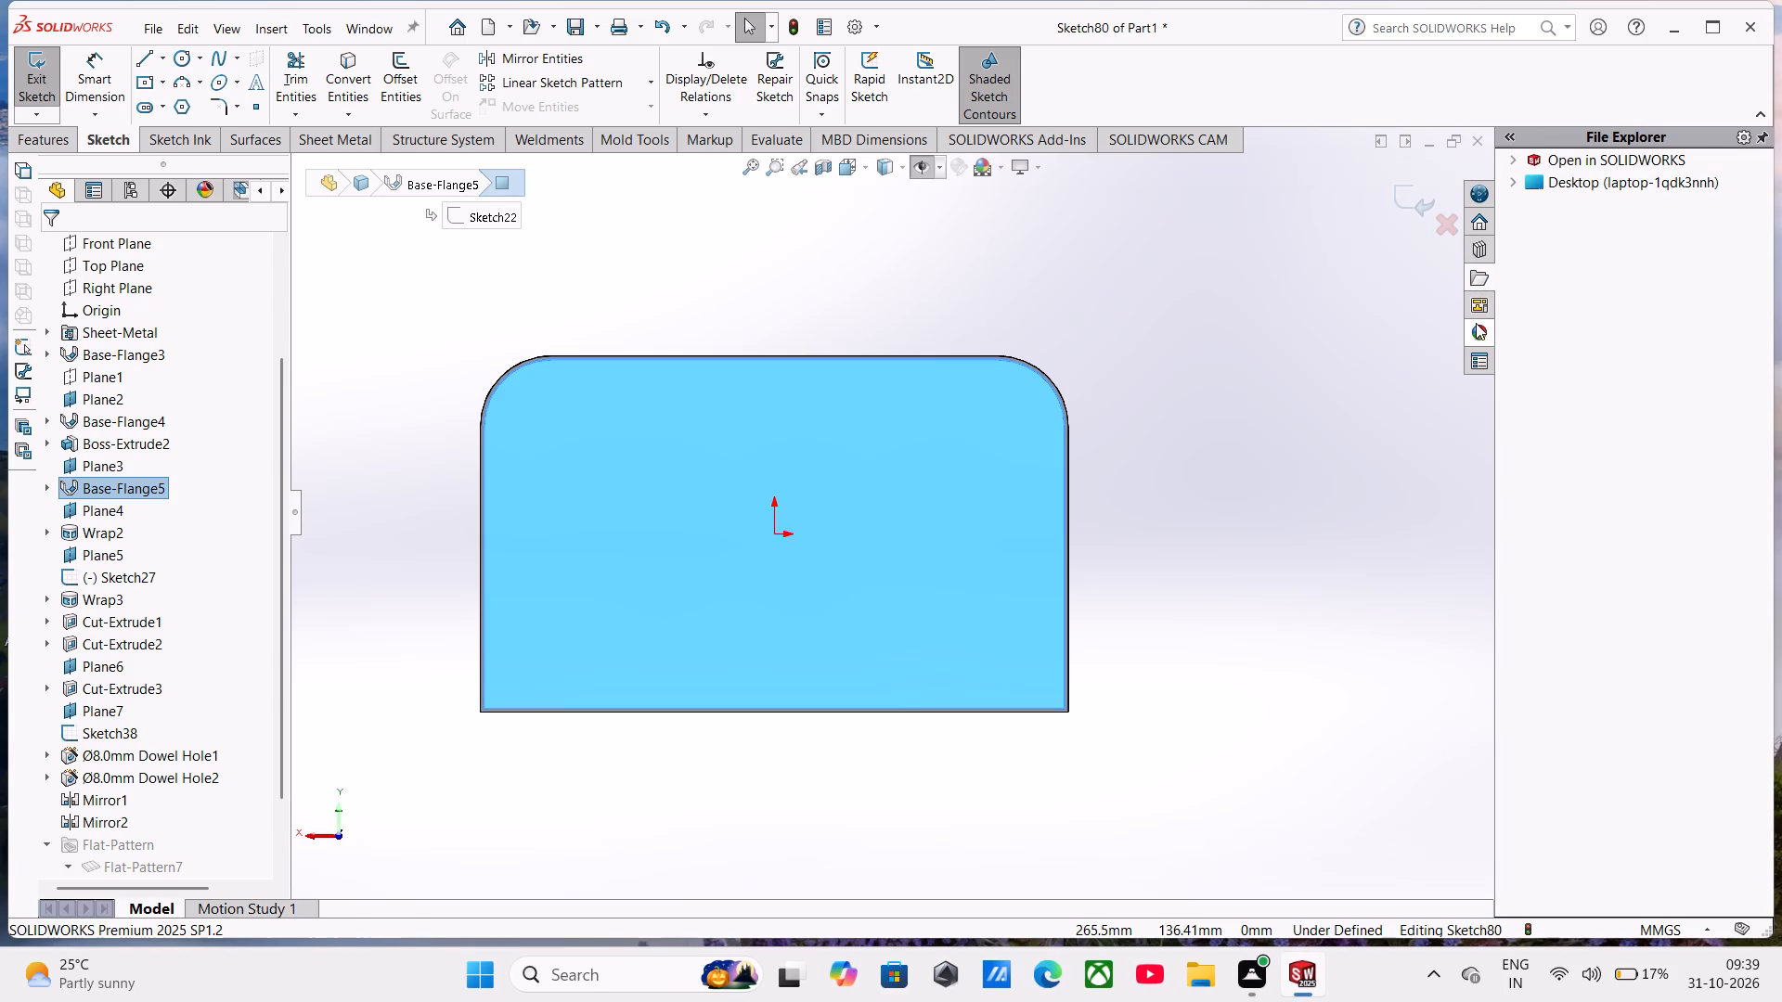
click(1476, 324)
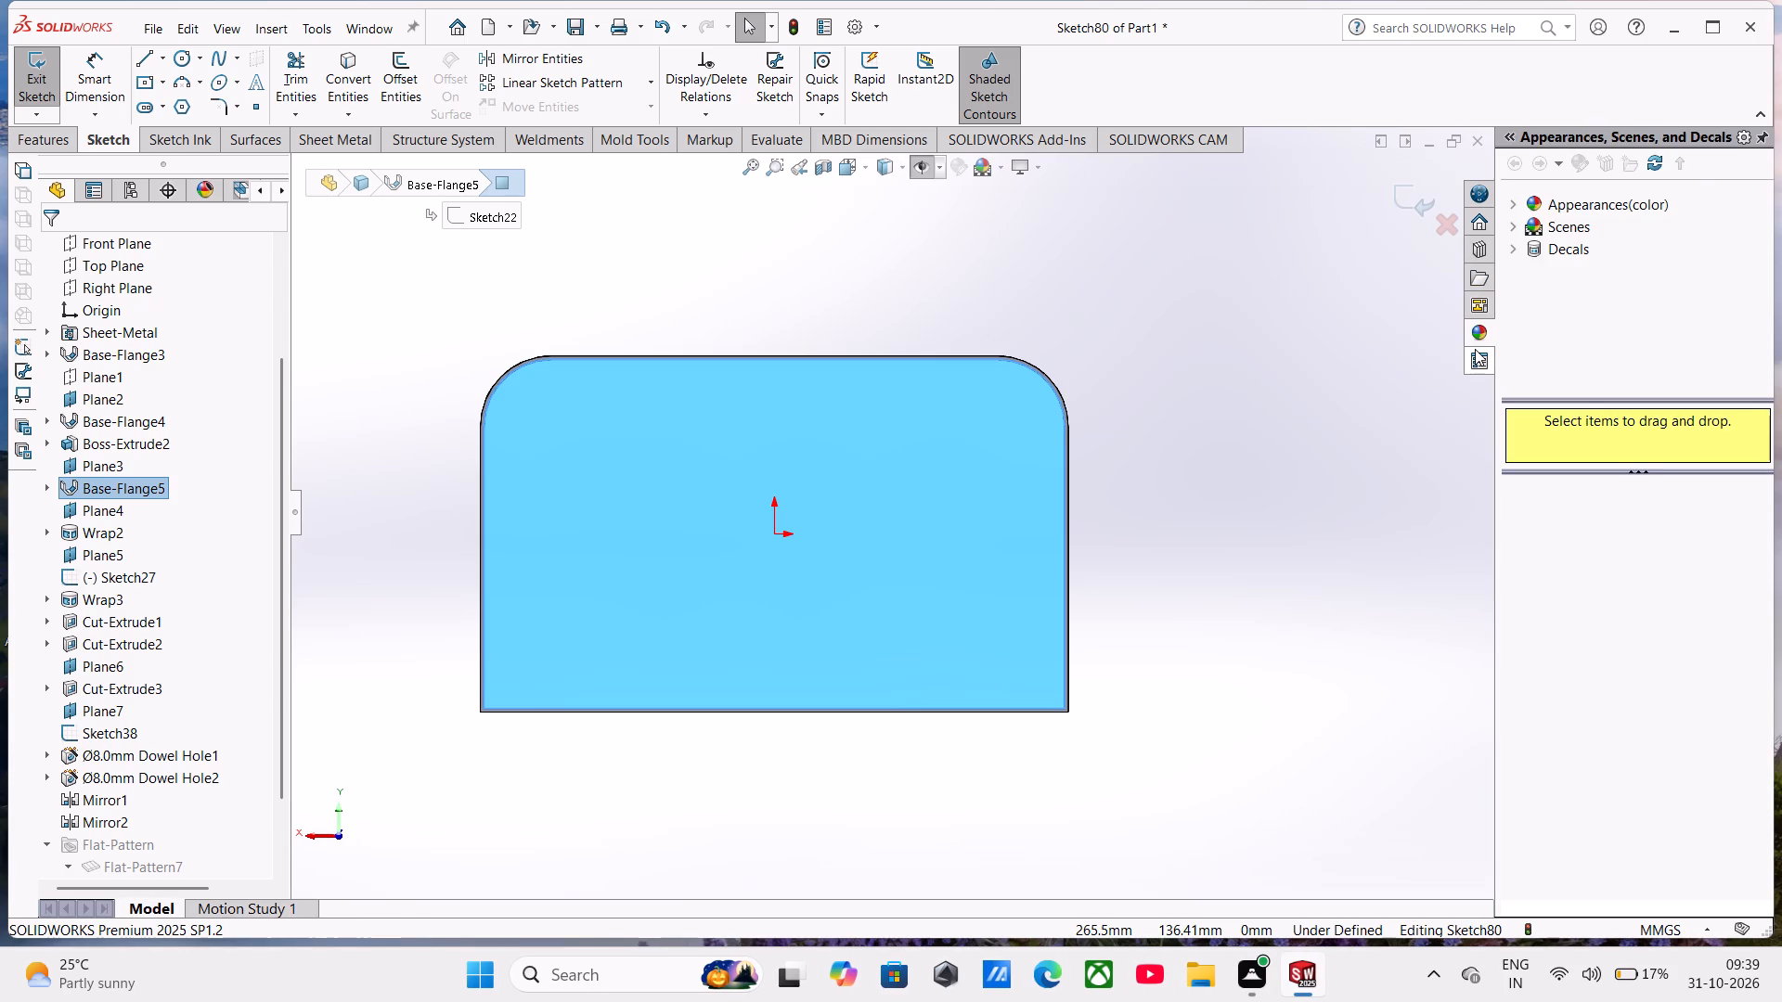
click(1483, 254)
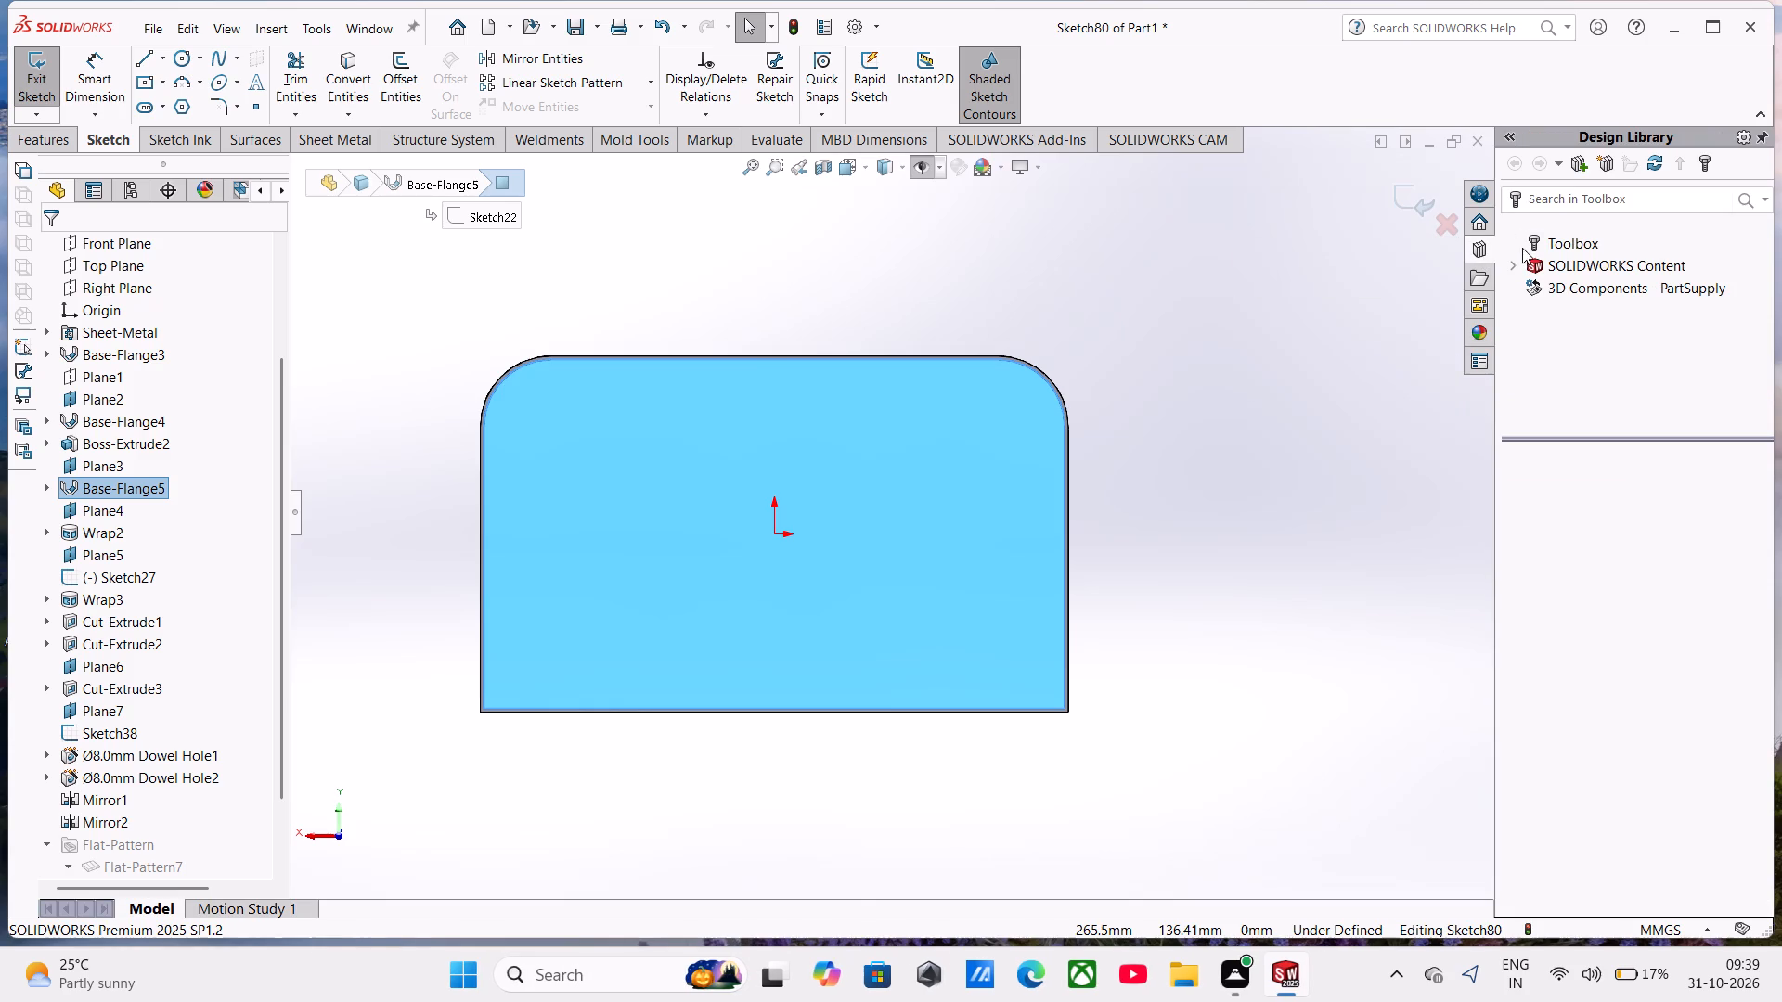
click(1535, 240)
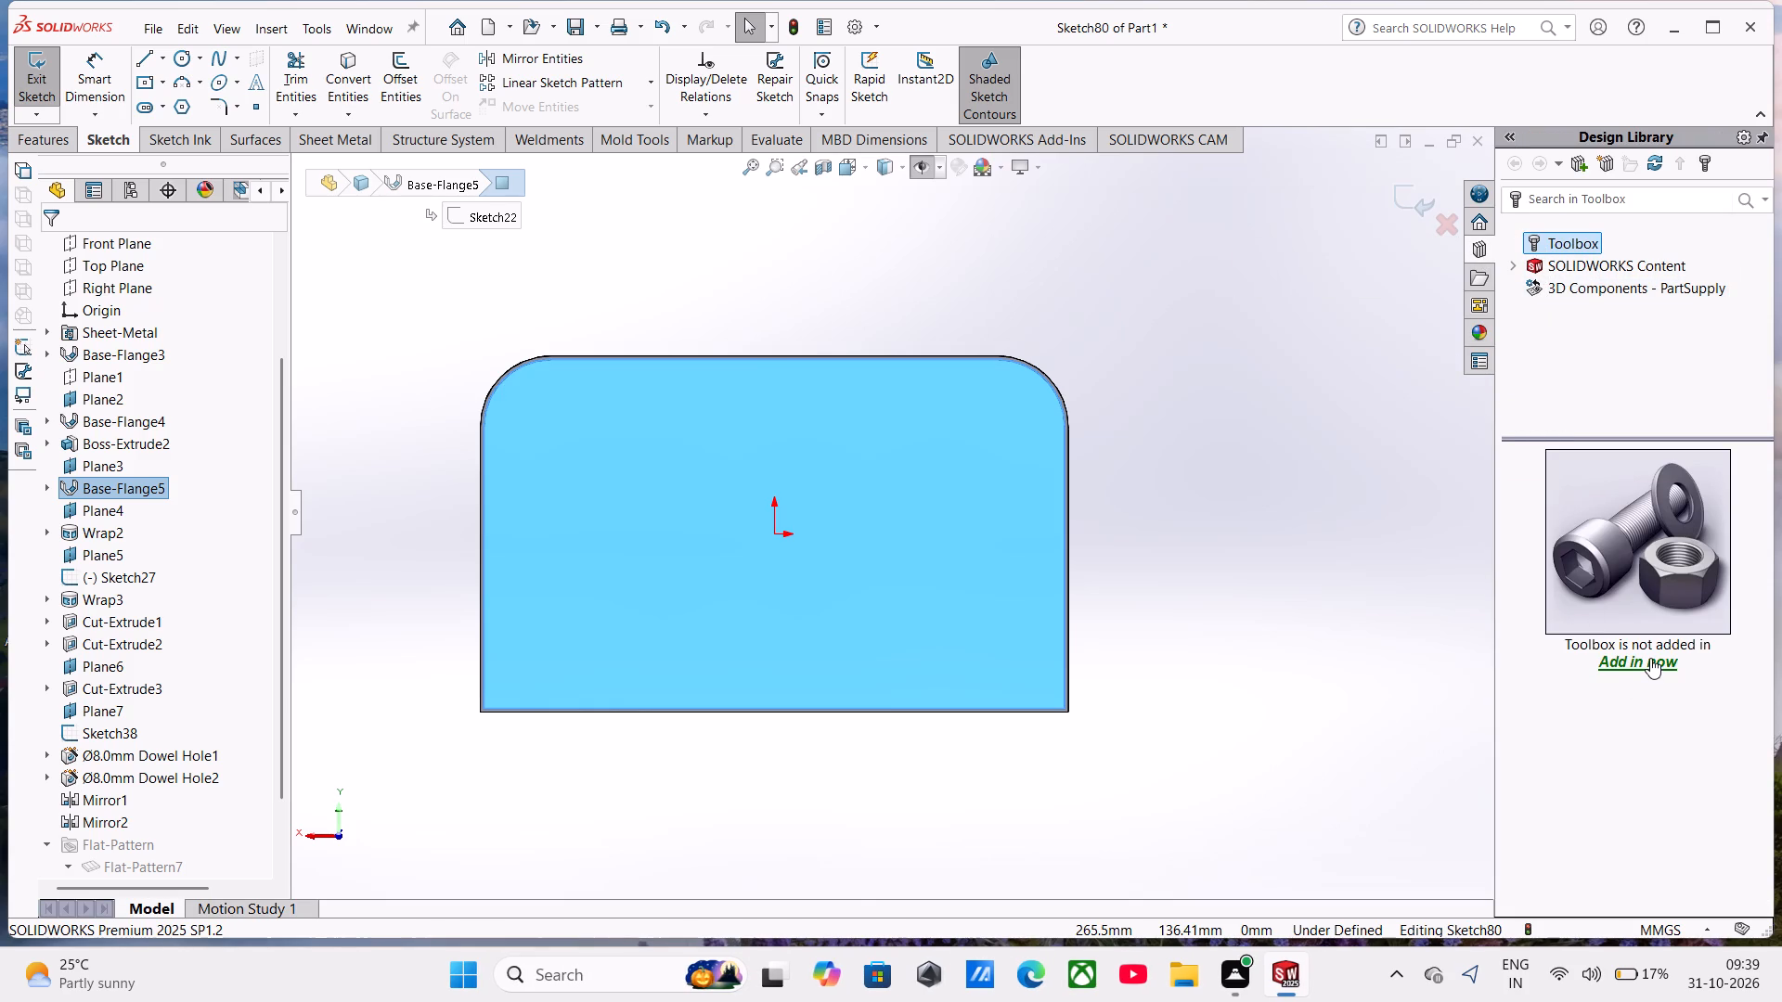
click(1650, 658)
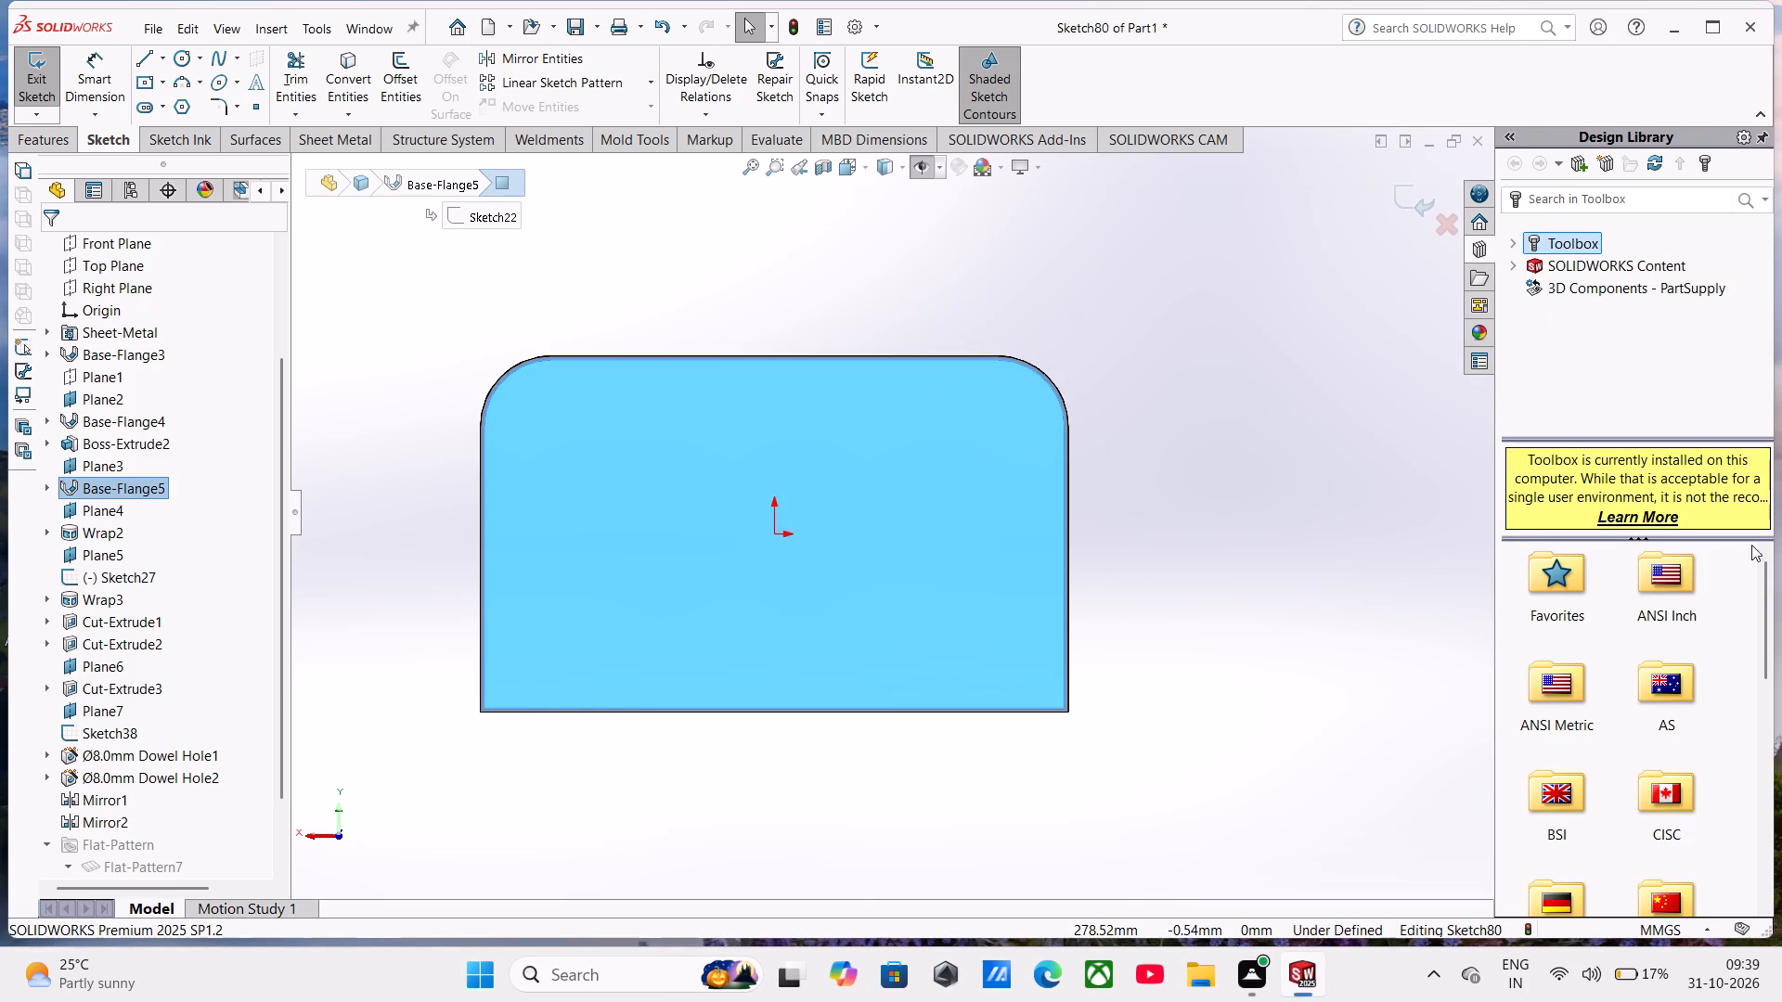
Open 3D Components - PartSupply and try to postpone the 3DEXPERIENCE Marketplace add-in update.
click(1579, 286)
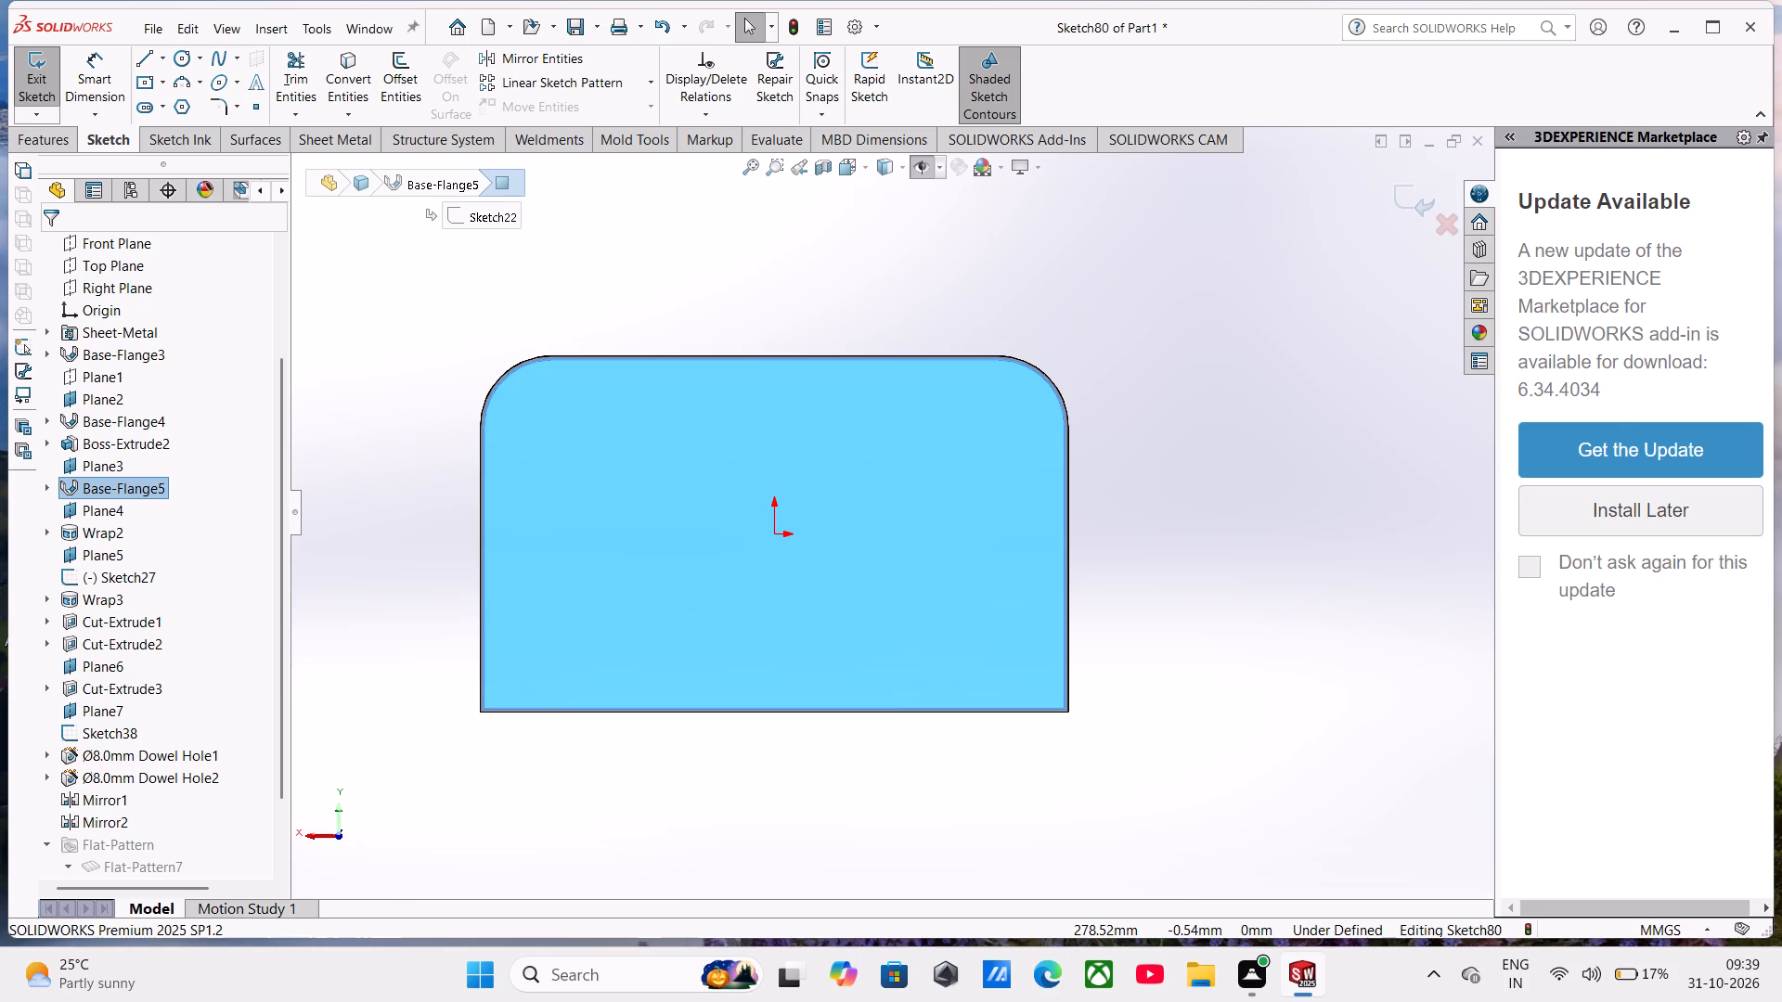
click(1622, 517)
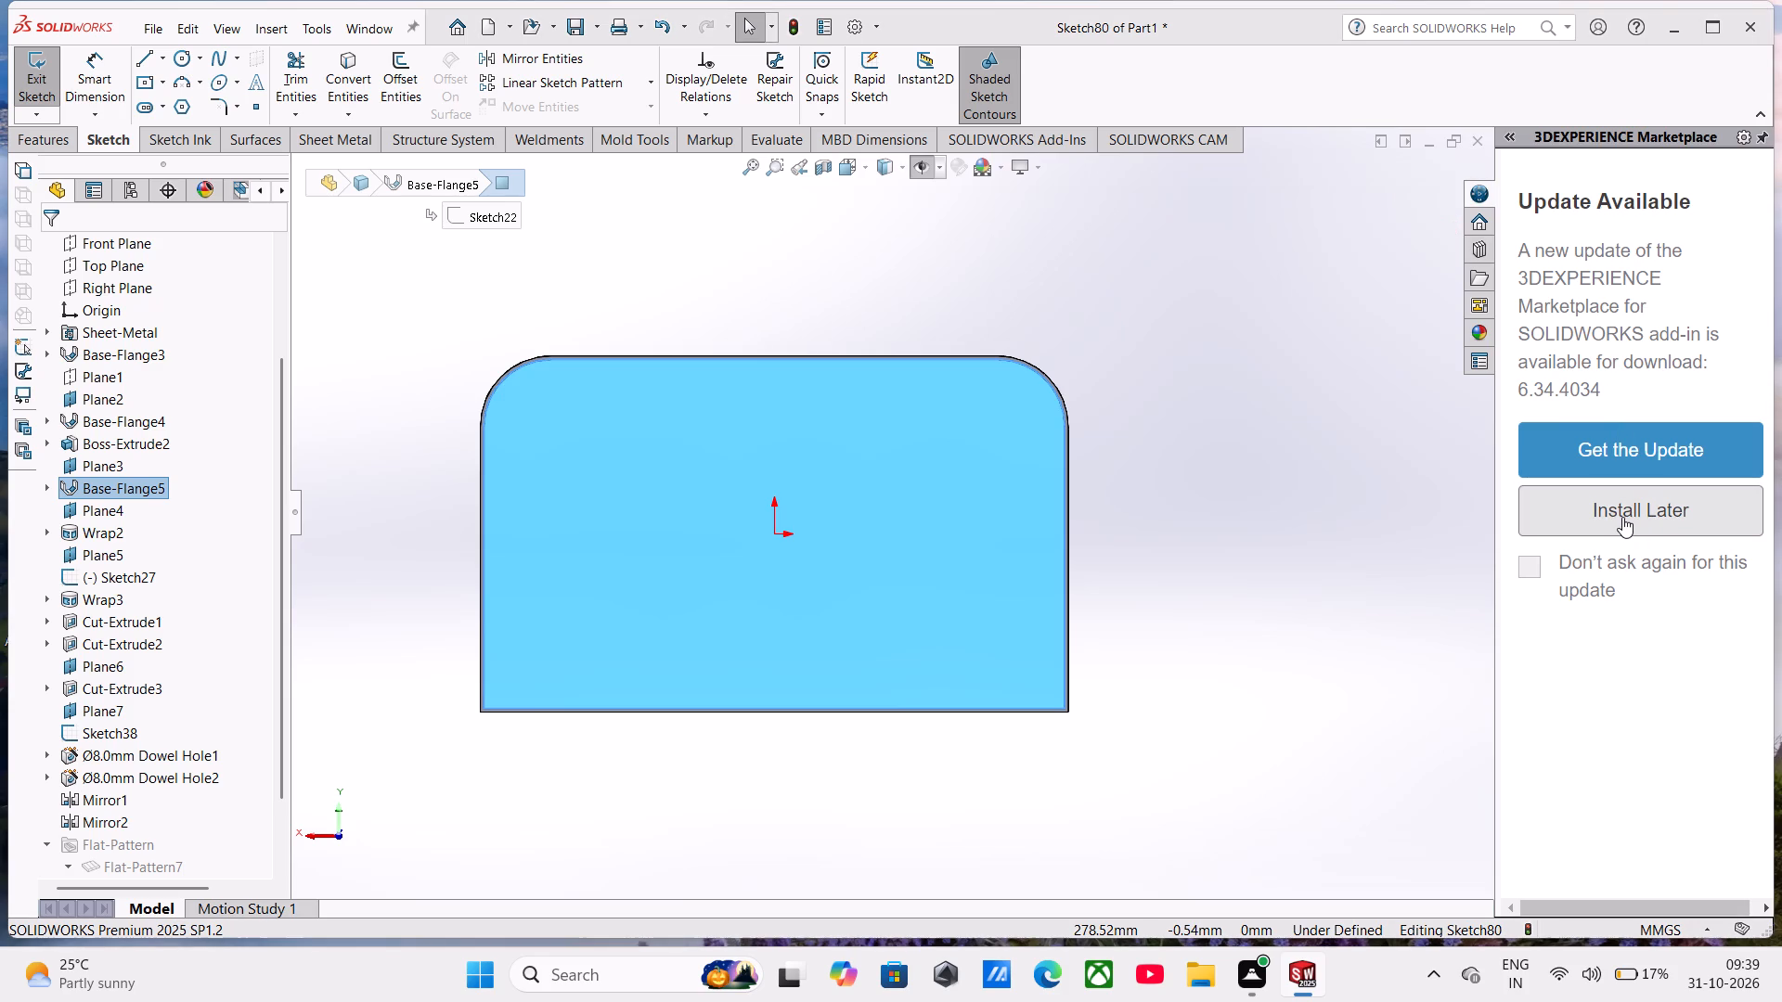
click(1608, 511)
click(1608, 511)
Minimize the SOLIDWORKS window to reach the desktop.
click(1662, 25)
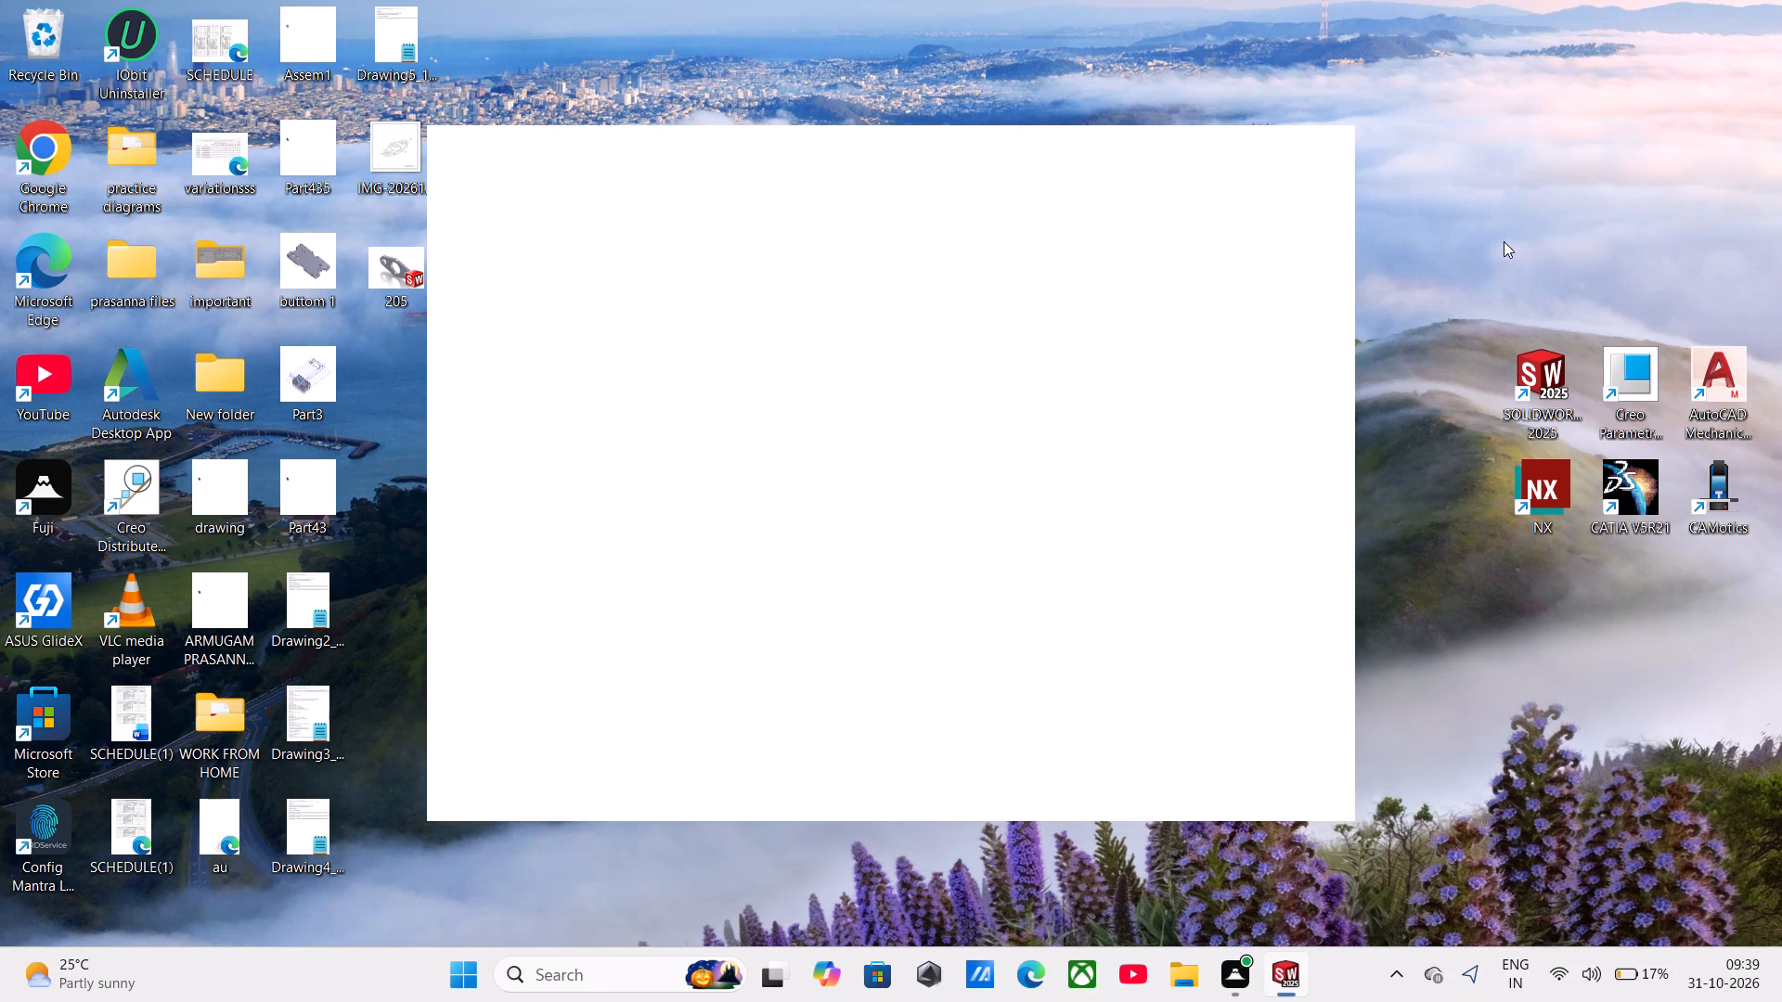
click(1504, 241)
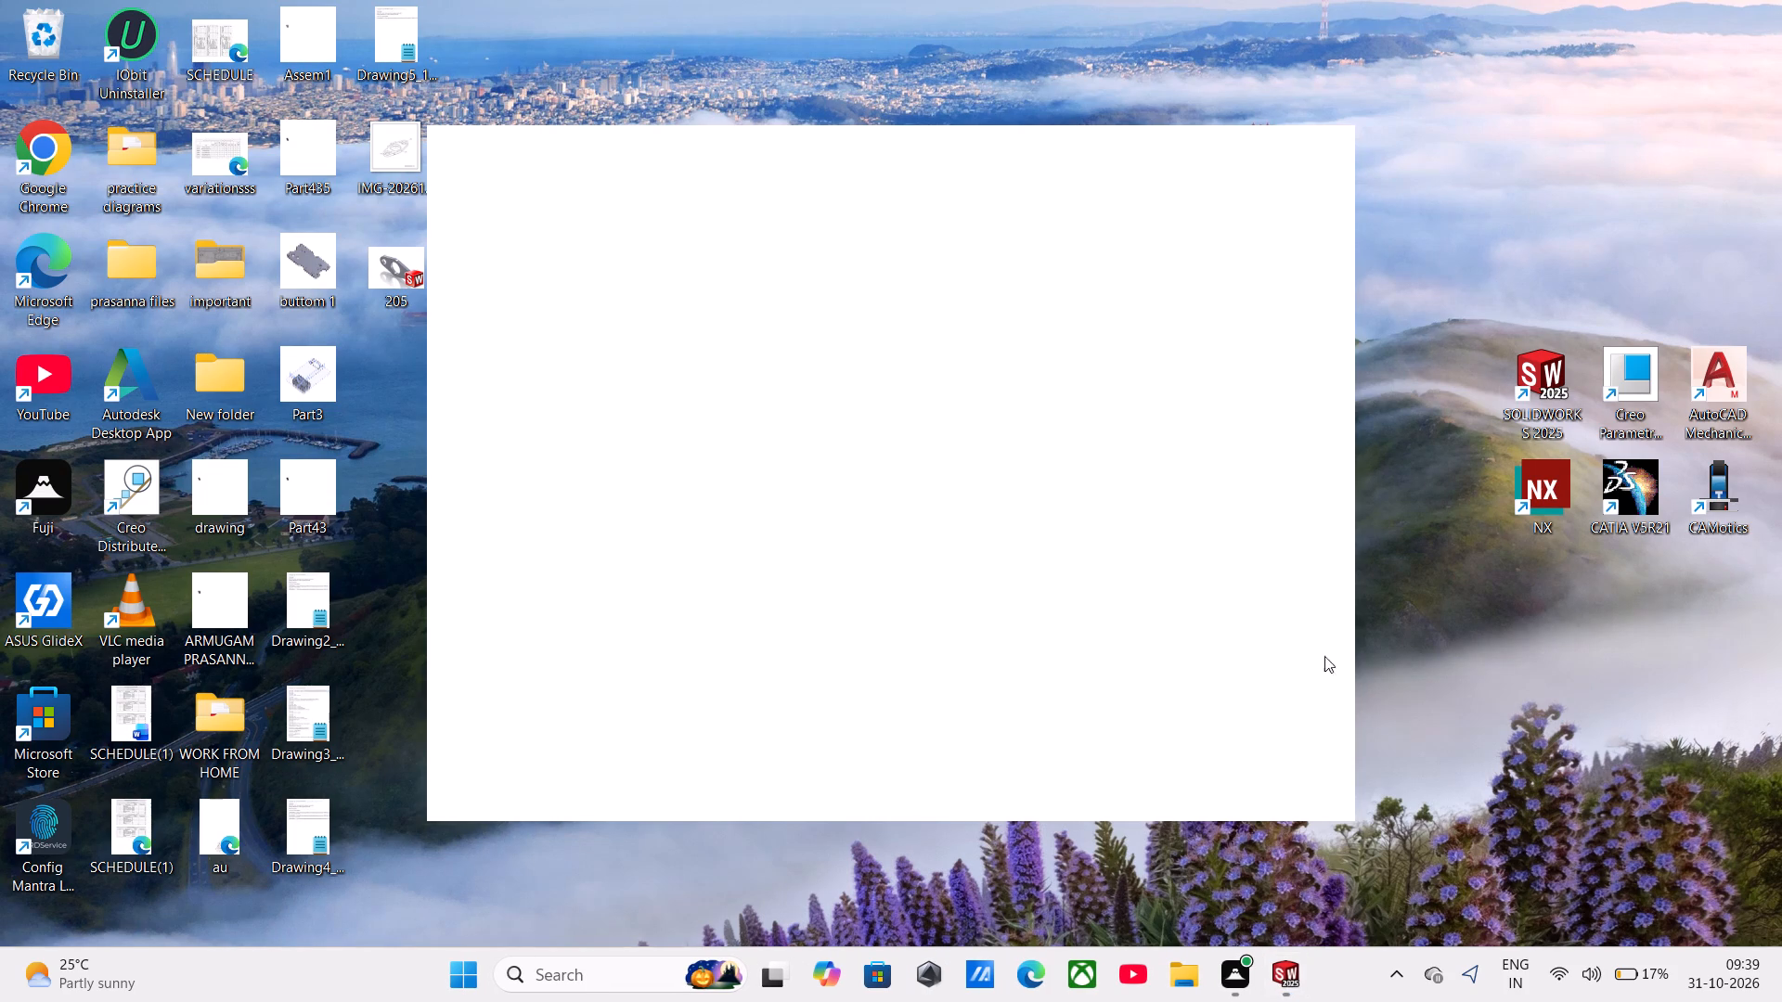
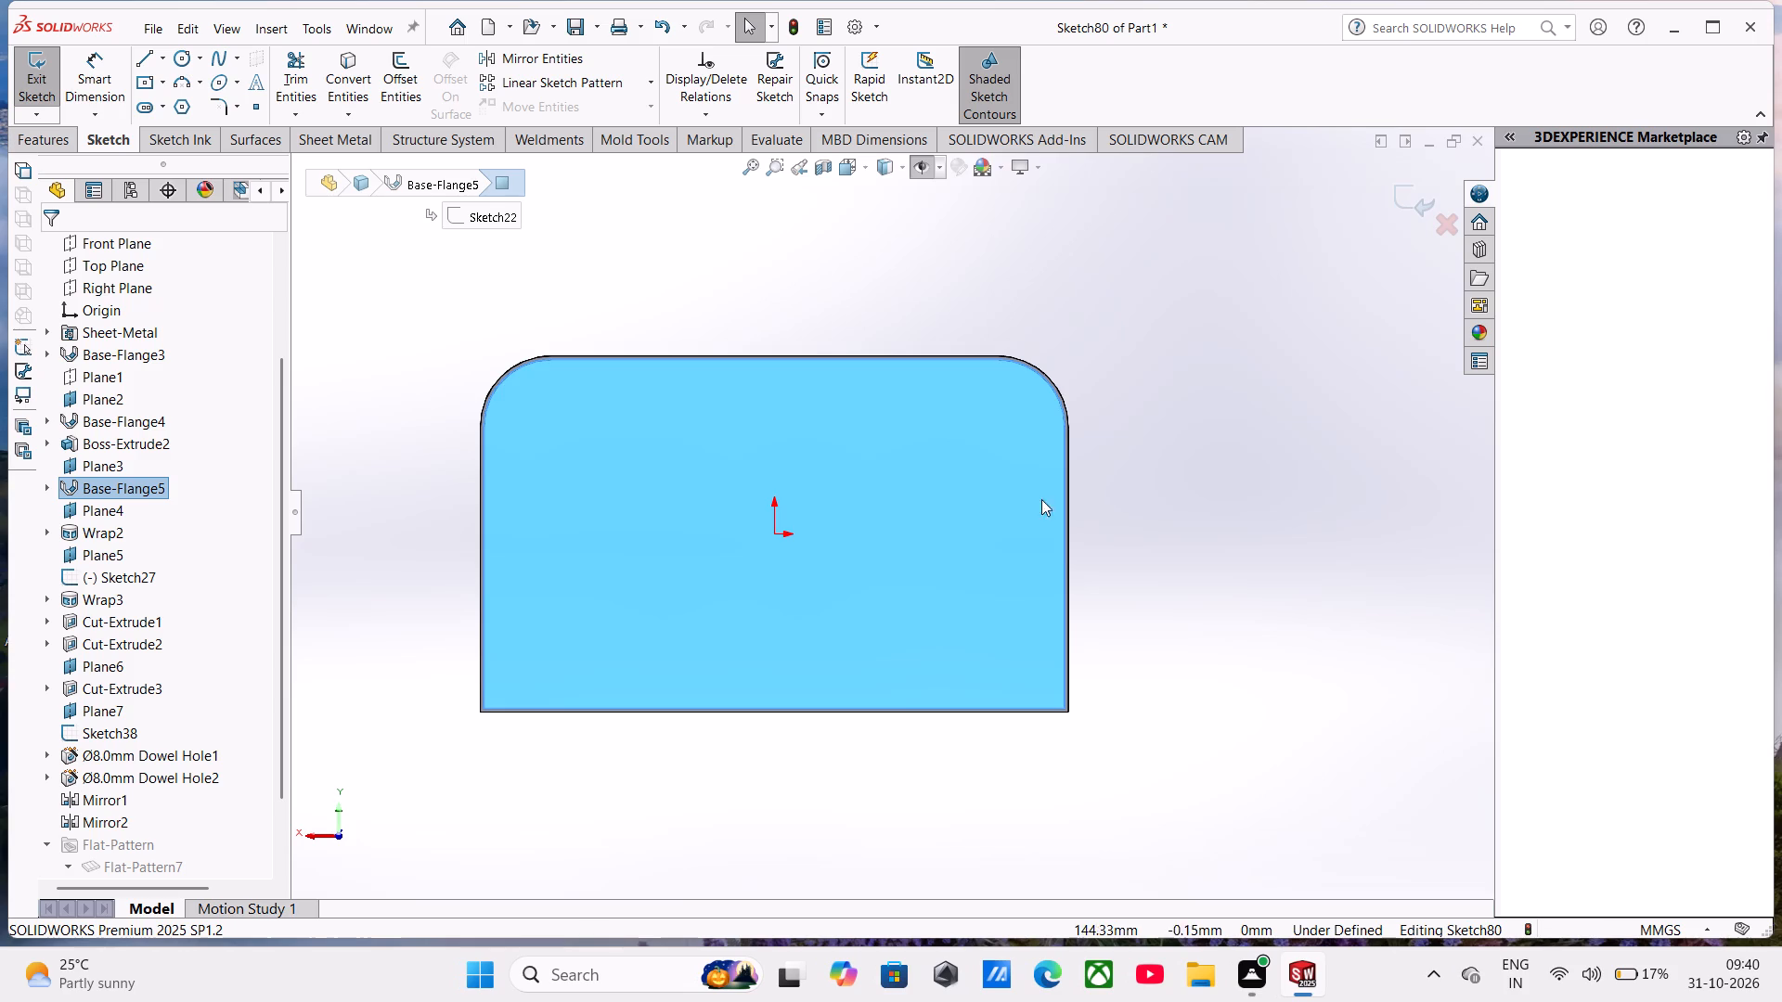
Look through SOLIDWORKS Resources, the Design Library's SOLIDWORKS Content and Custom Properties, keeping the open sketch, and return to the Design Library.
click(1479, 216)
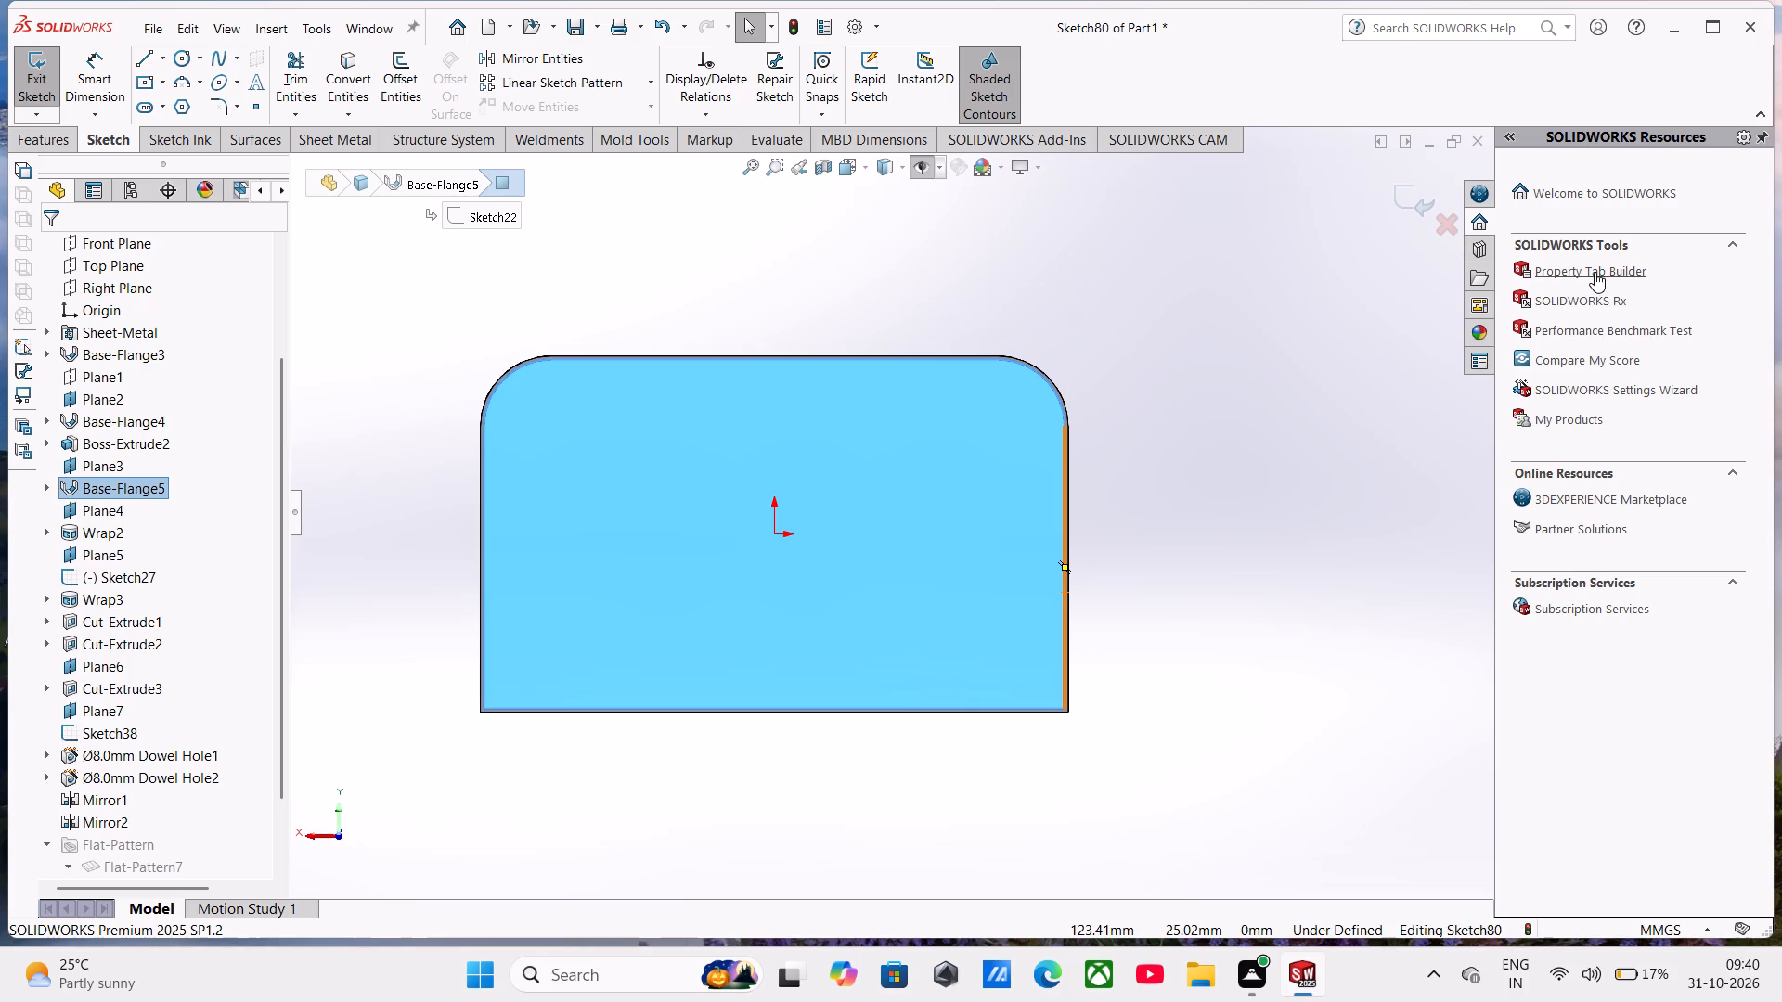
click(1473, 246)
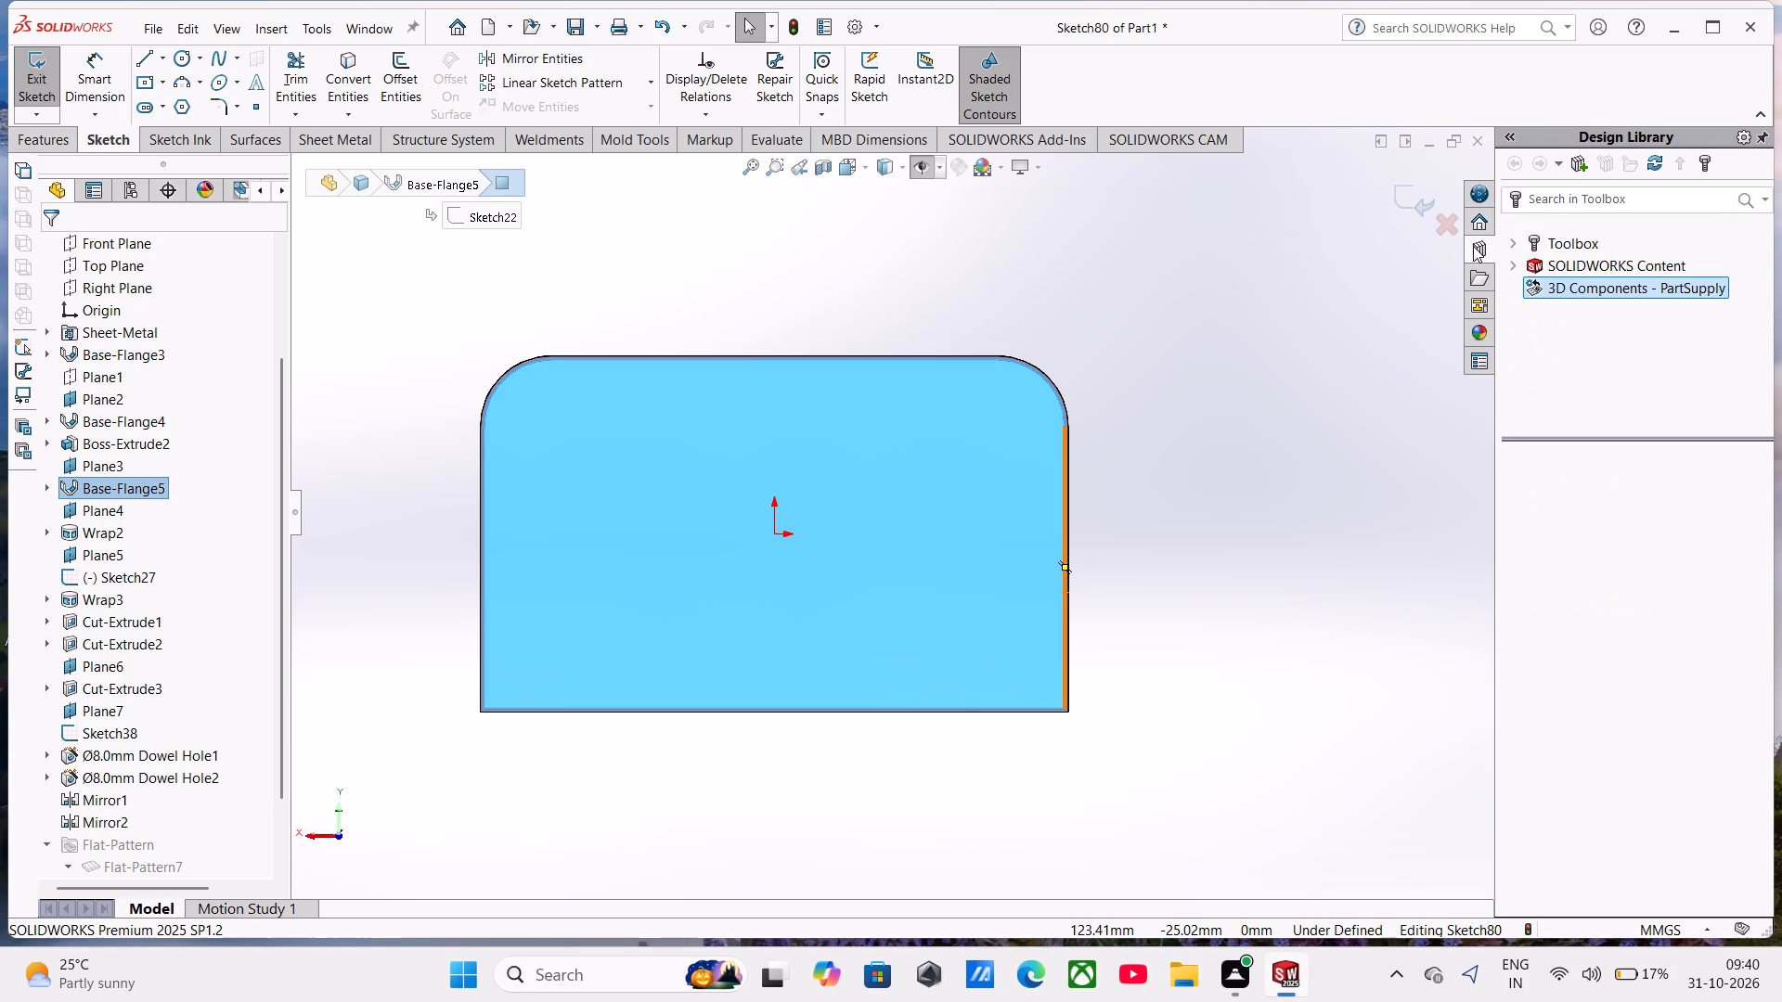
click(1540, 255)
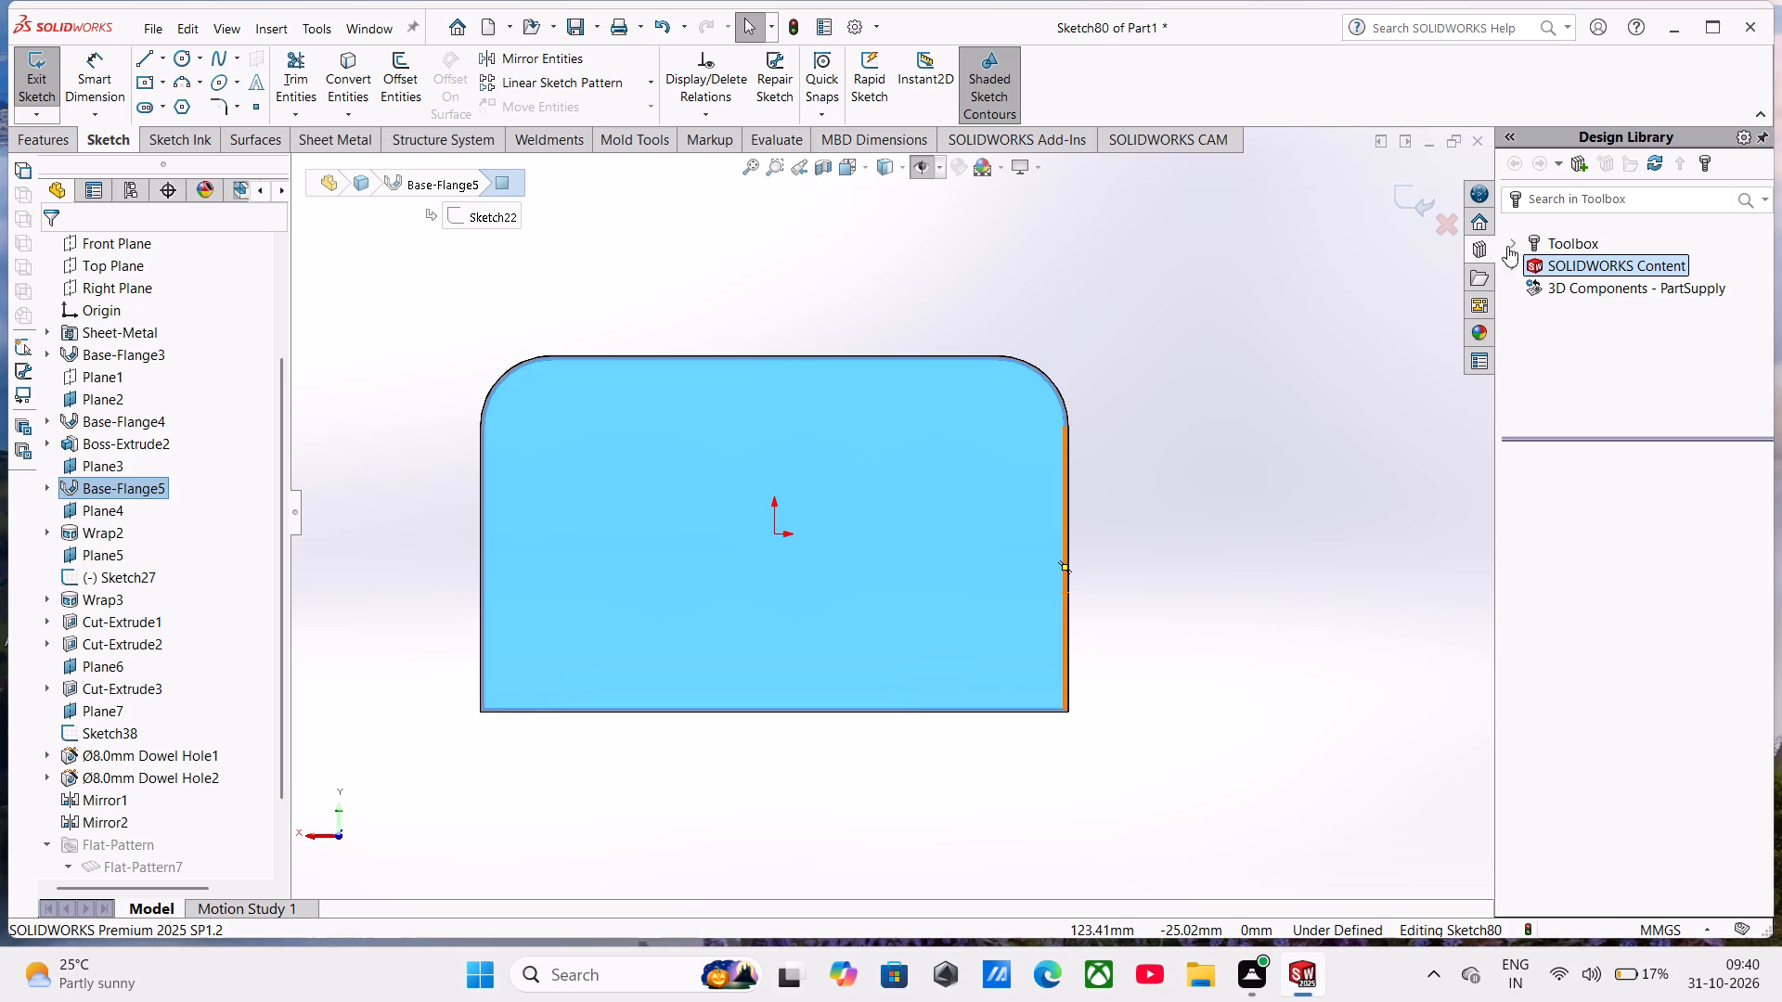
click(1482, 275)
click(1457, 315)
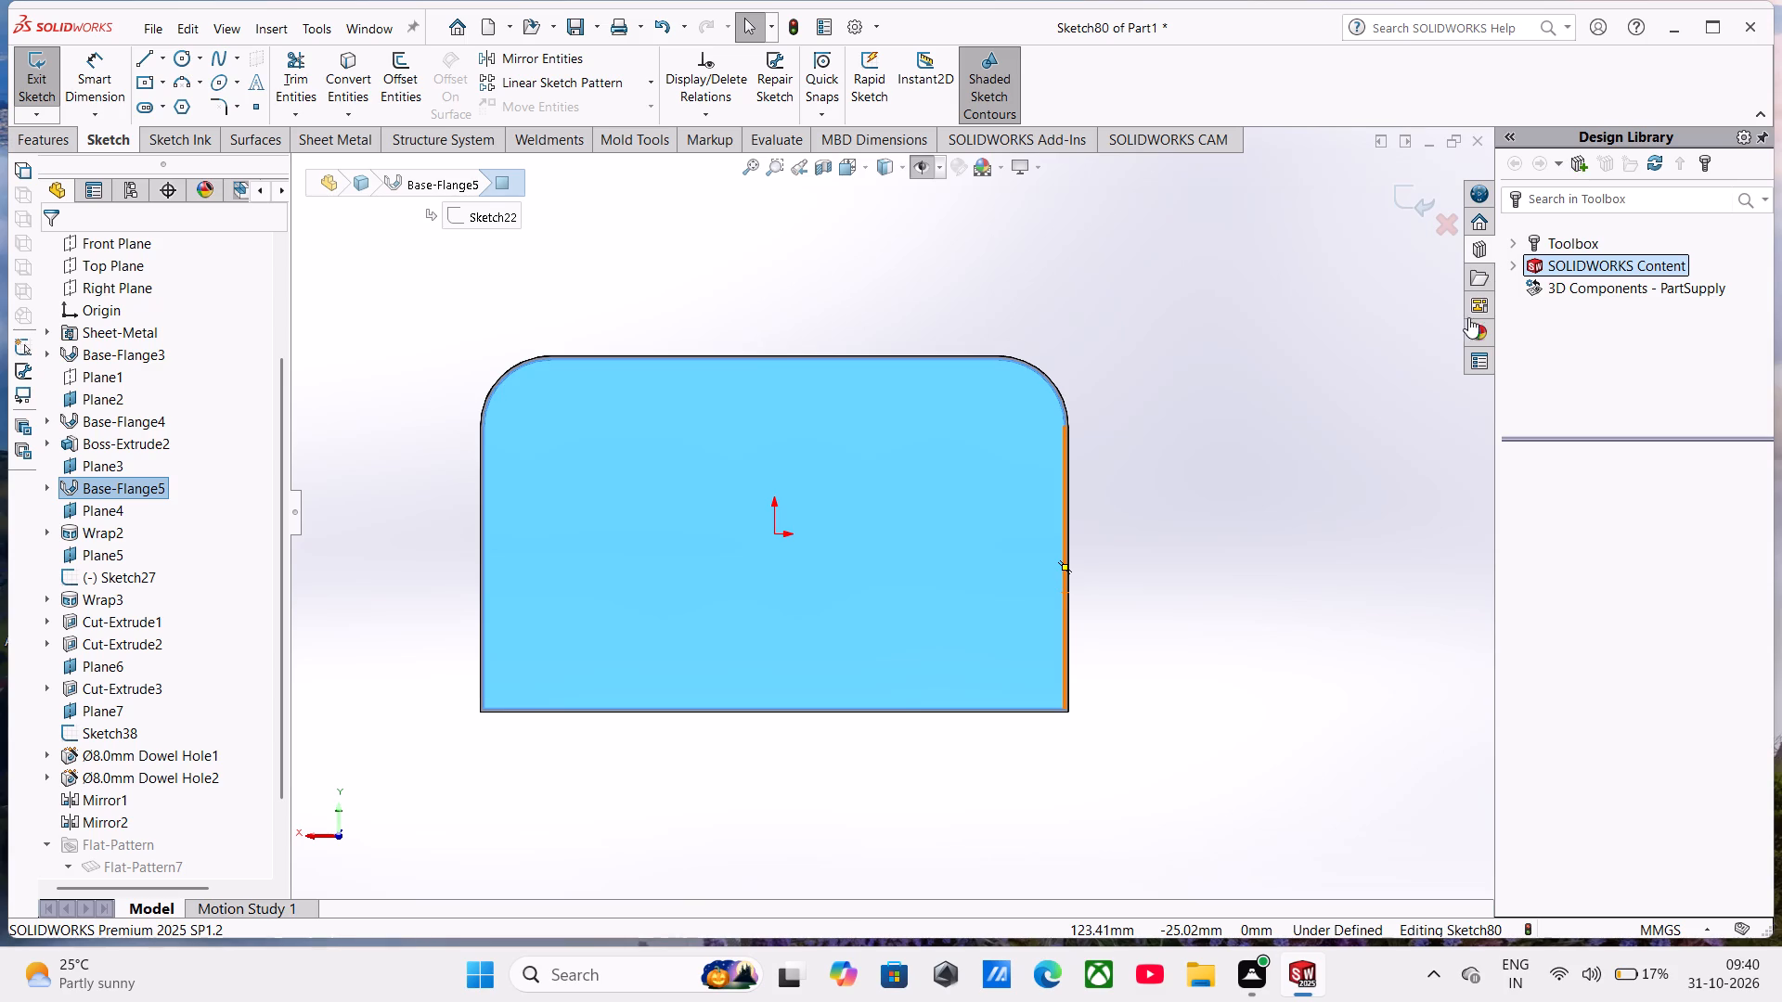
click(1476, 310)
click(1477, 310)
click(1477, 327)
double_click(1477, 346)
click(1435, 224)
double_click(1418, 207)
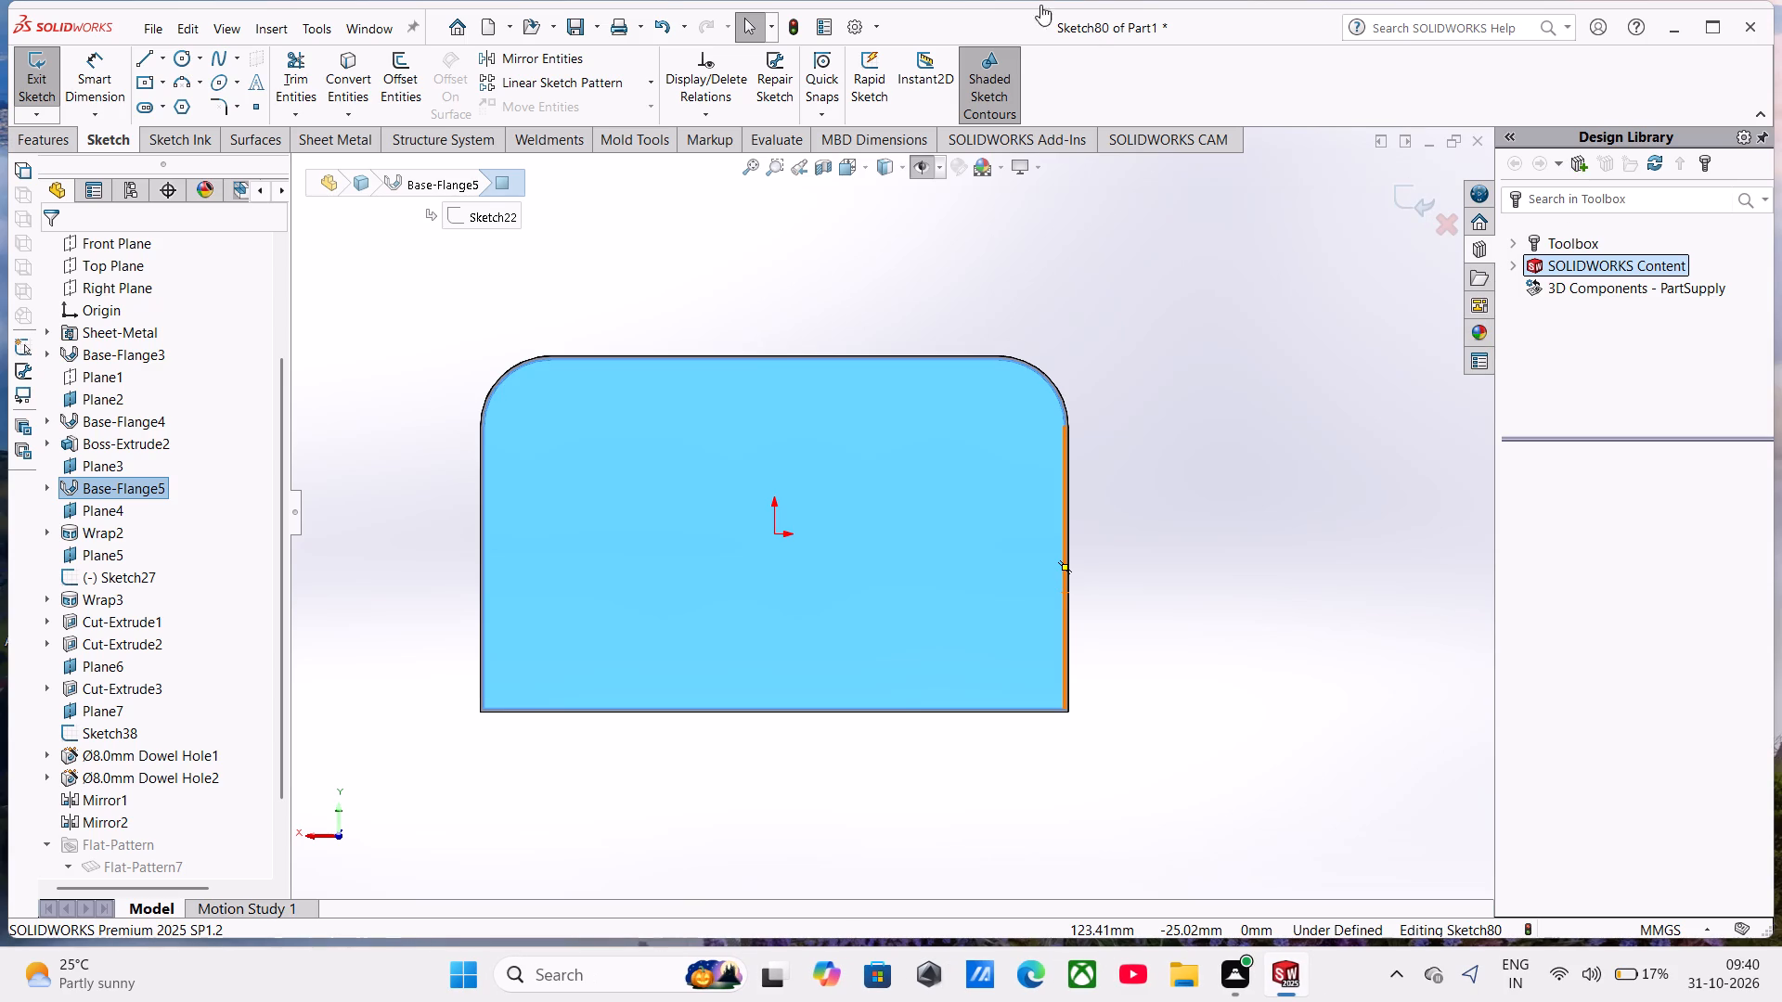
click(665, 7)
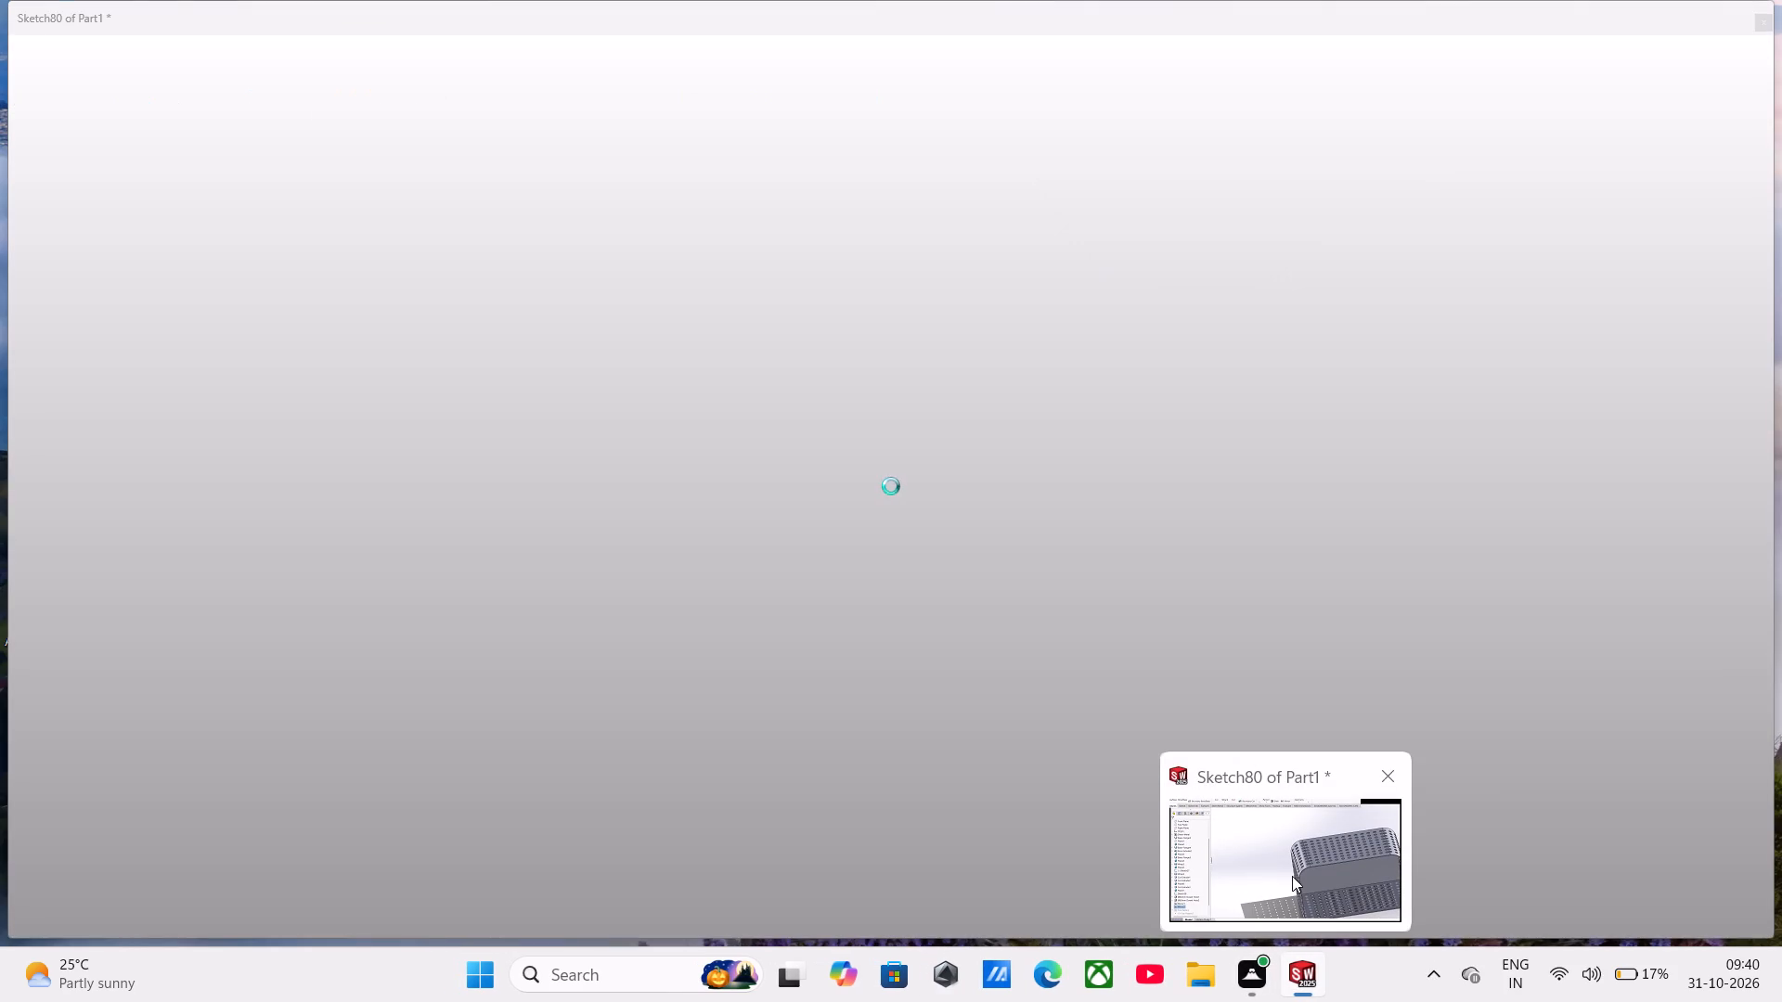
click(1292, 876)
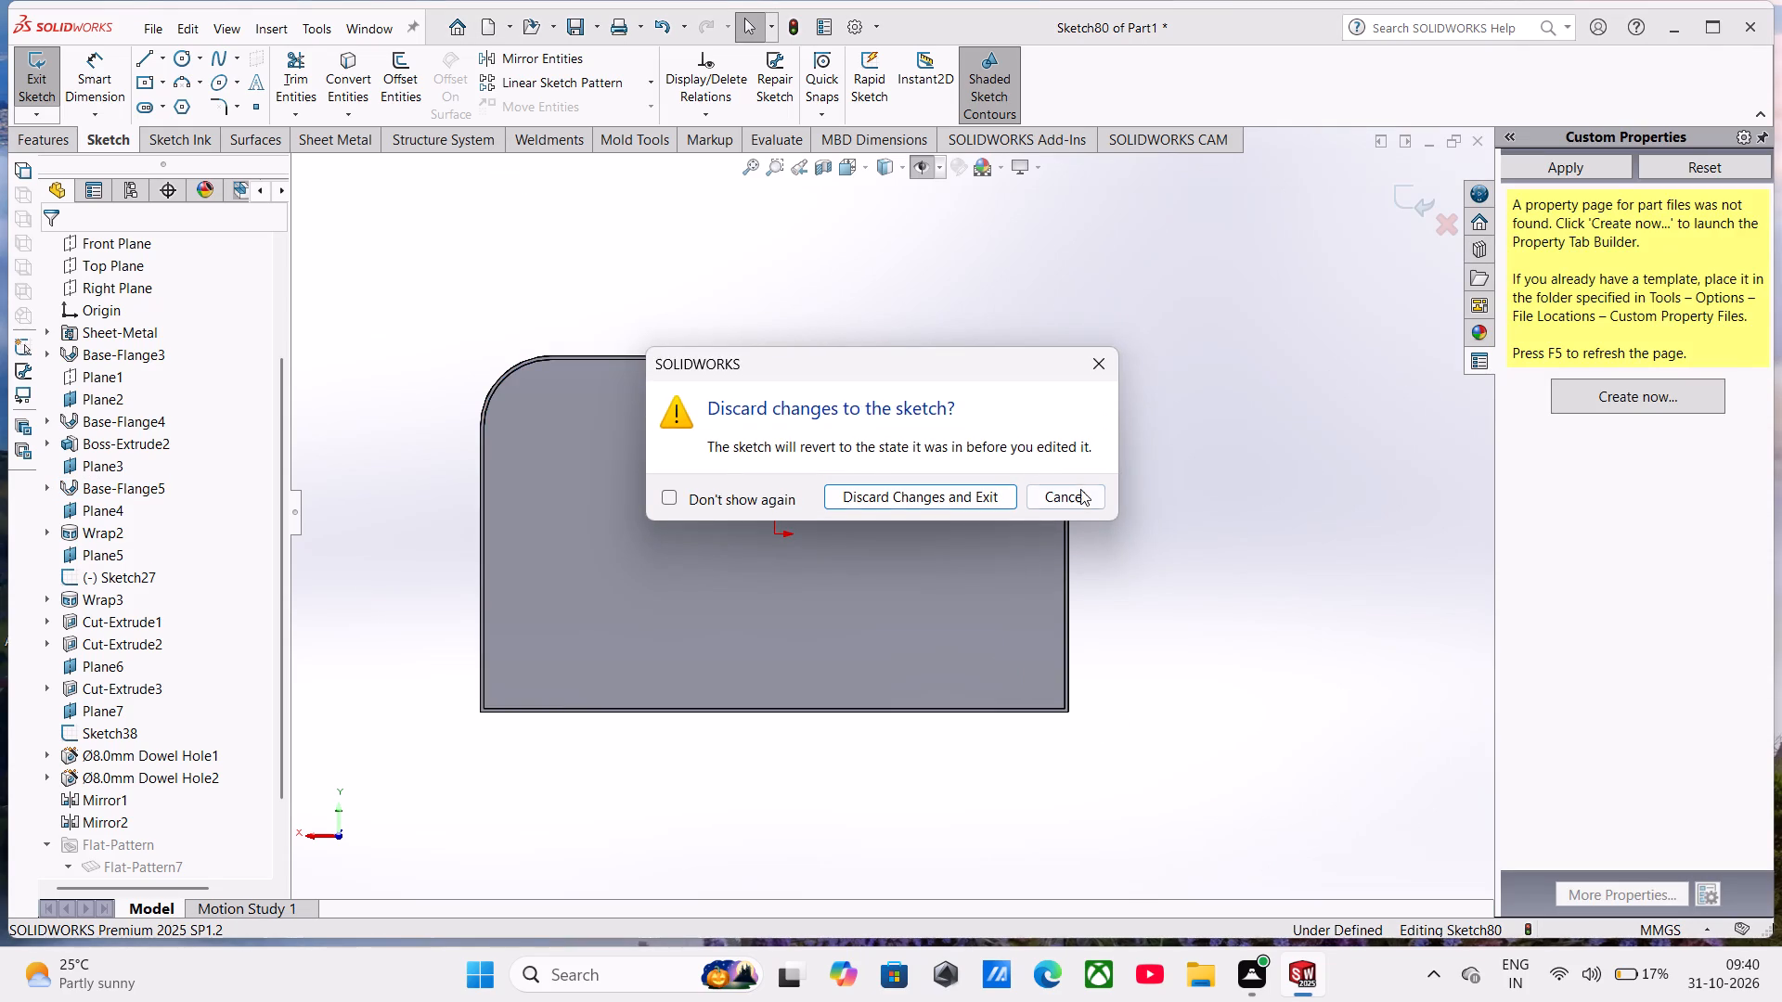
click(1080, 490)
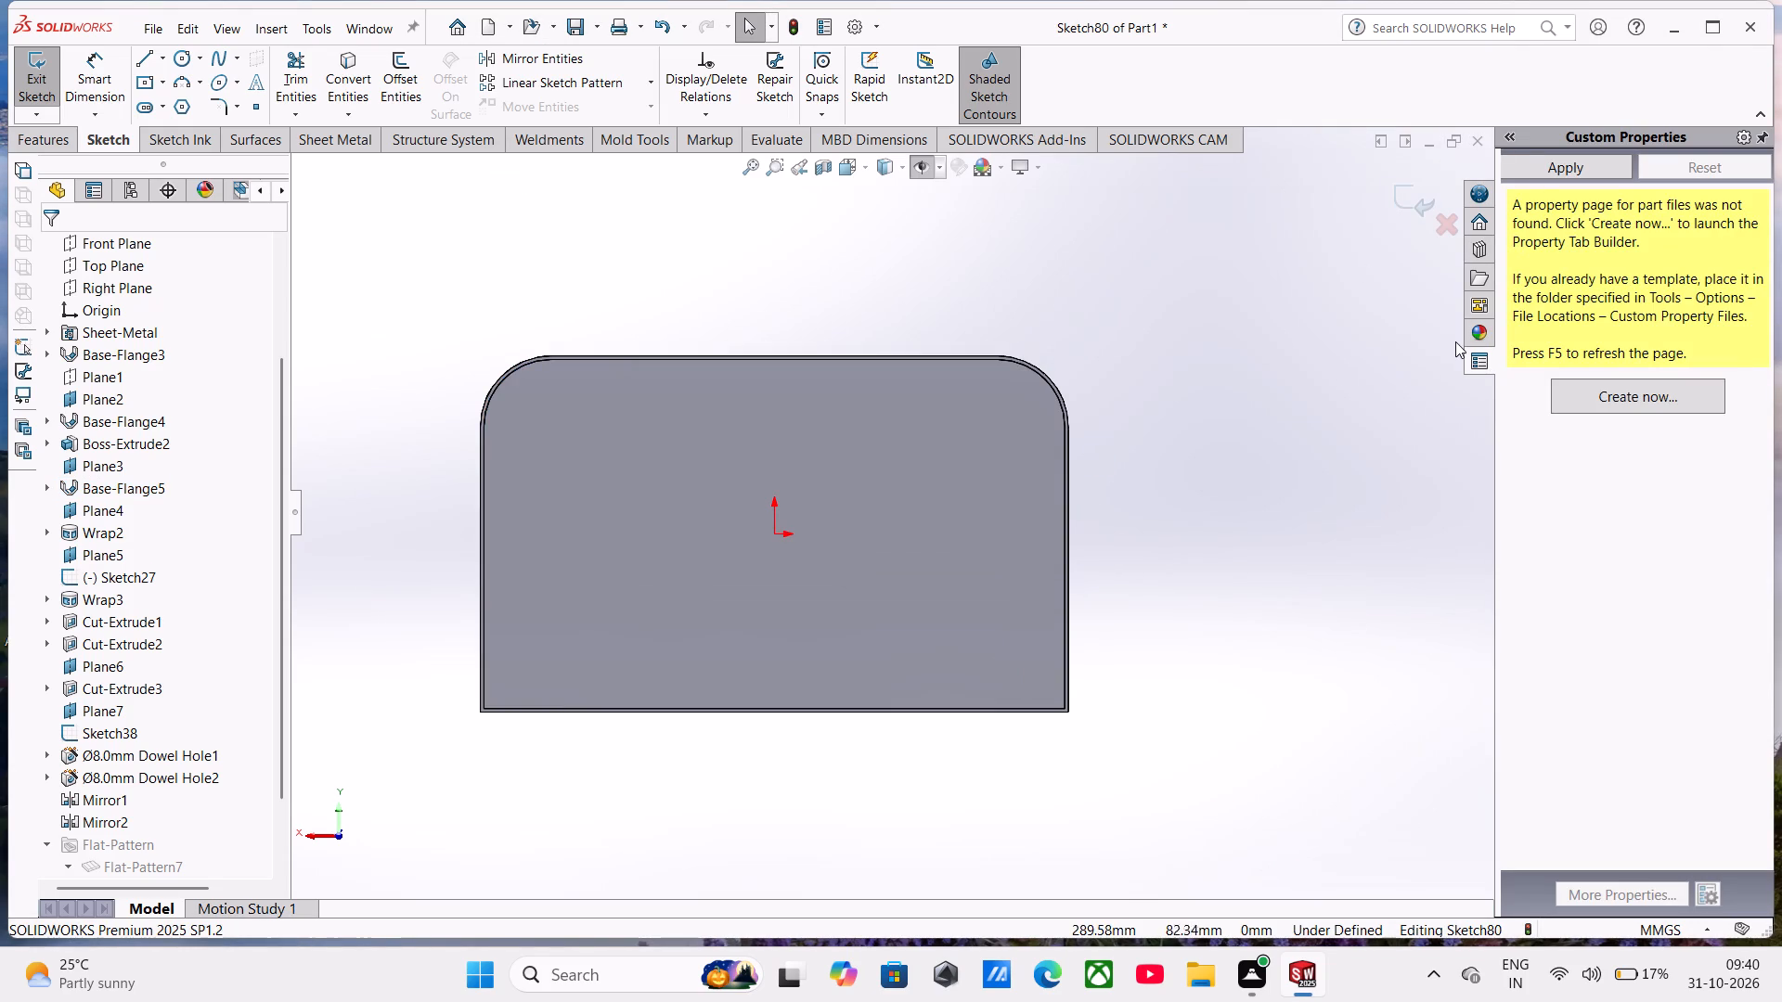
click(1481, 248)
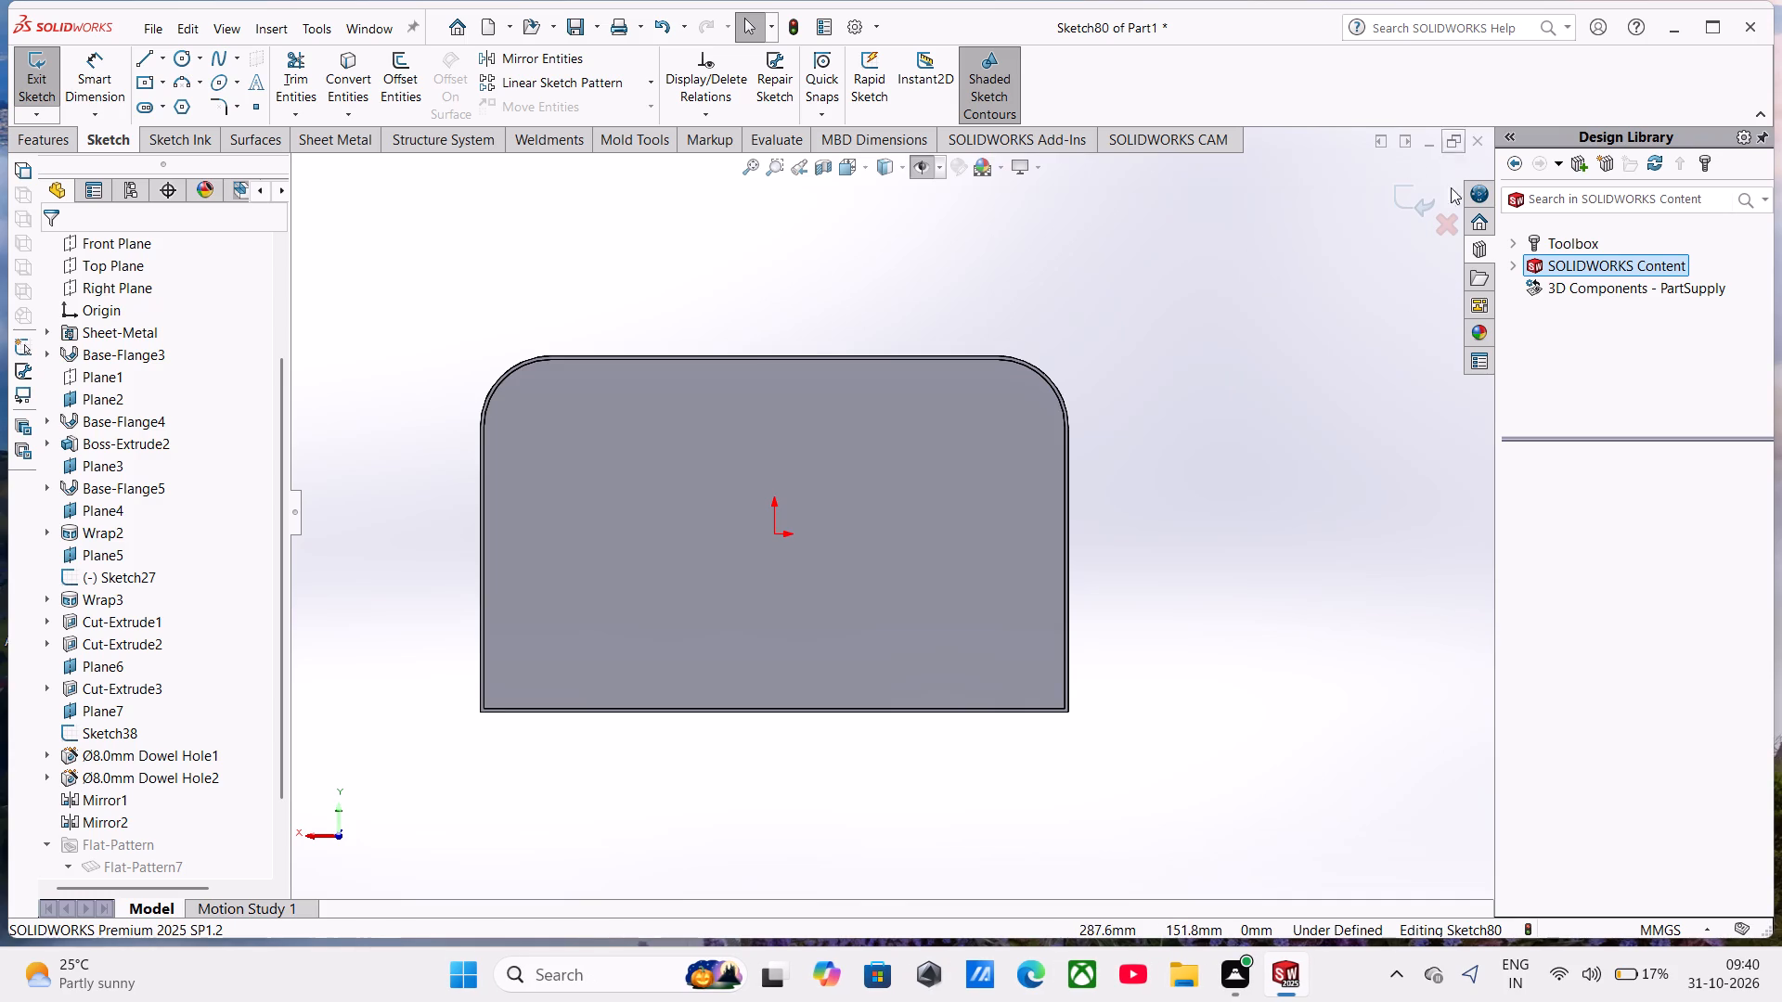
Exit the sketch on the solid end panel and discard its changes.
click(1446, 218)
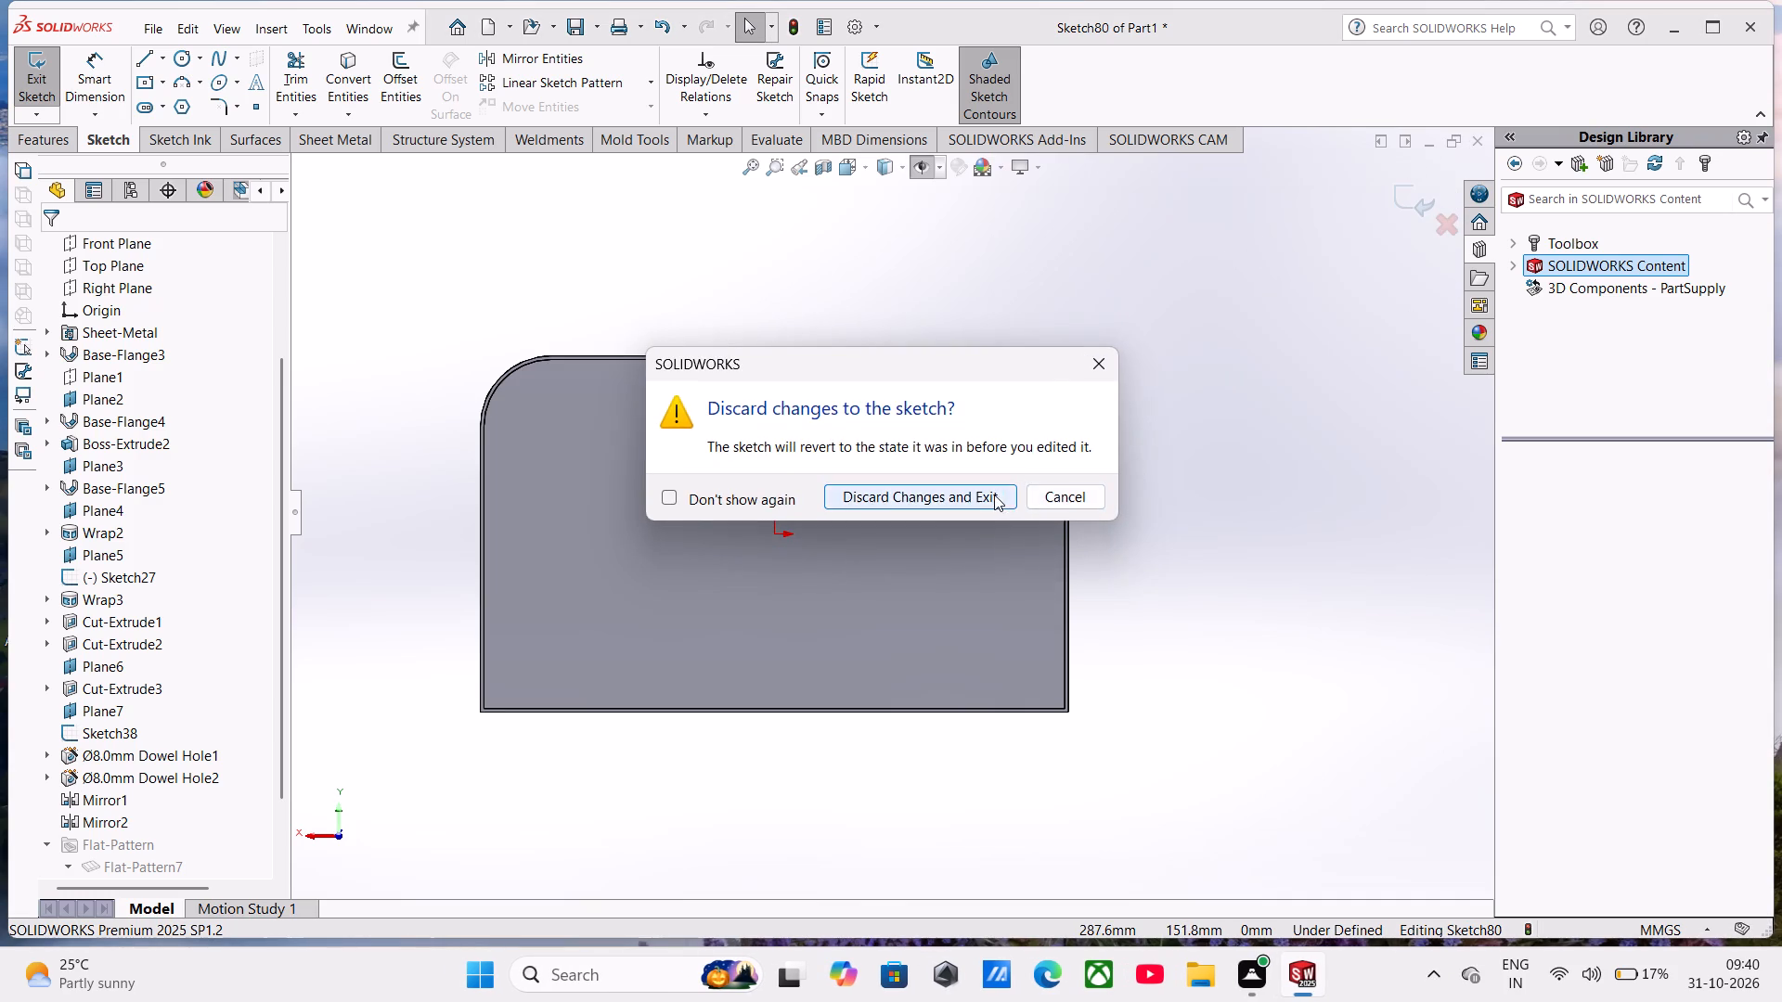
click(994, 495)
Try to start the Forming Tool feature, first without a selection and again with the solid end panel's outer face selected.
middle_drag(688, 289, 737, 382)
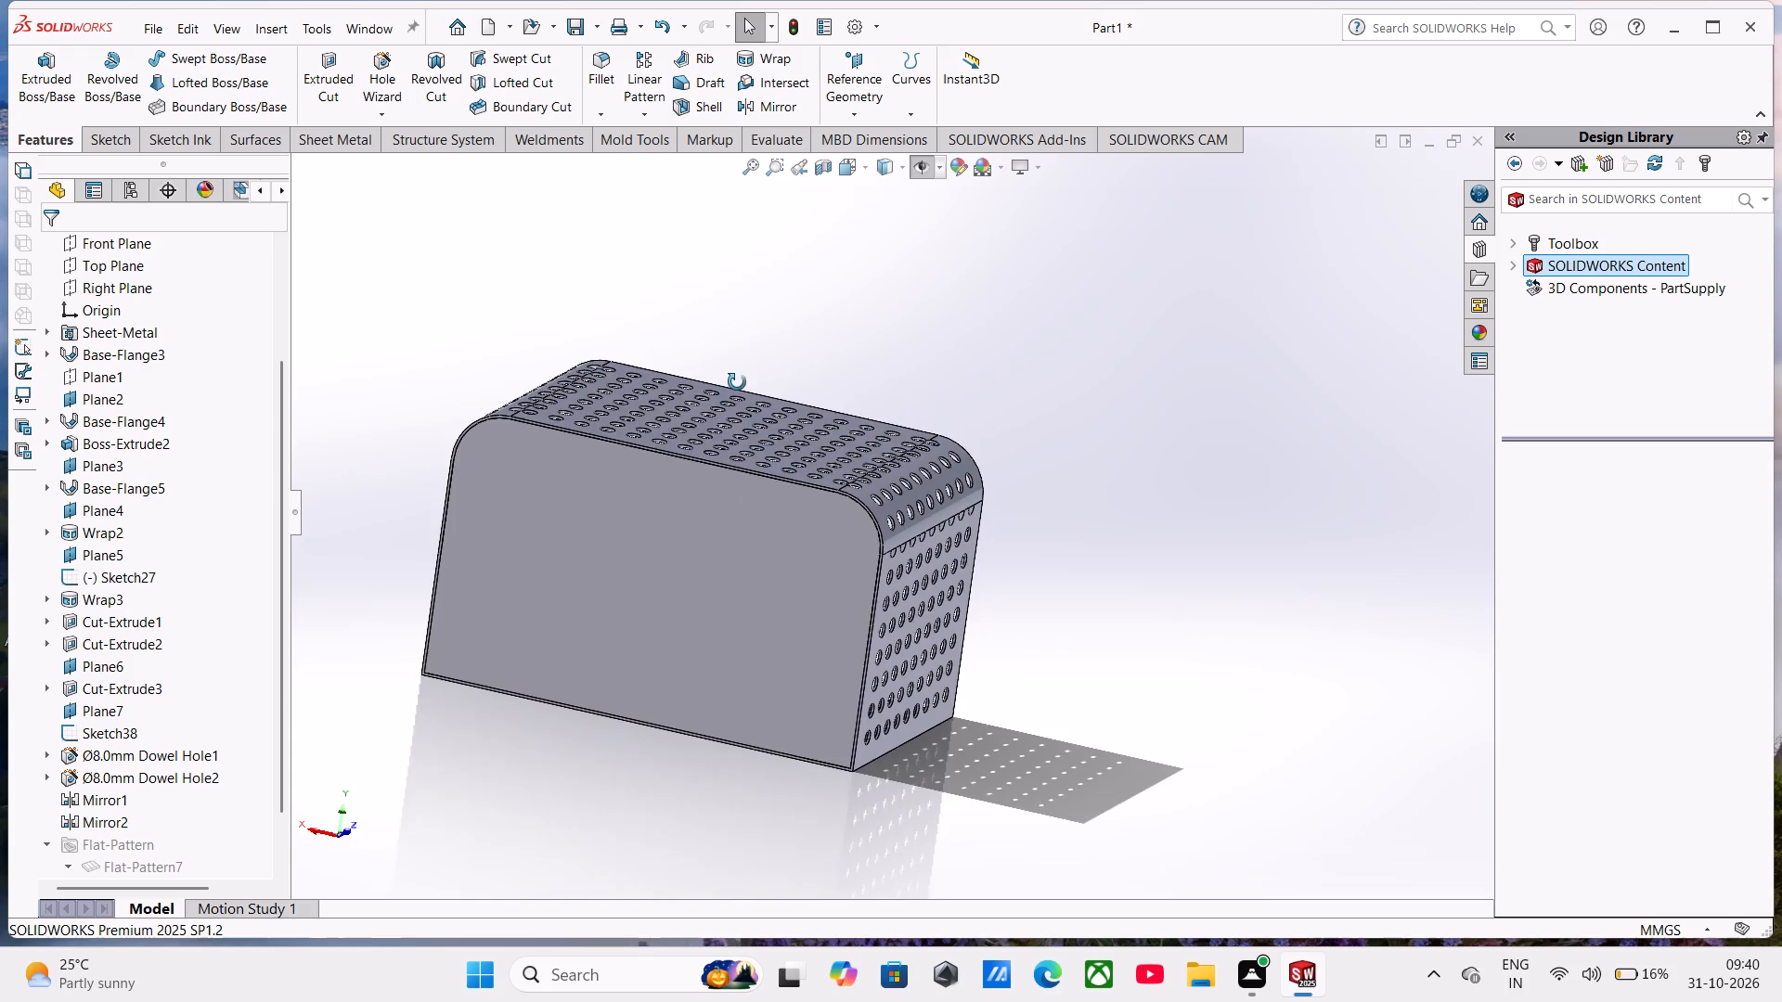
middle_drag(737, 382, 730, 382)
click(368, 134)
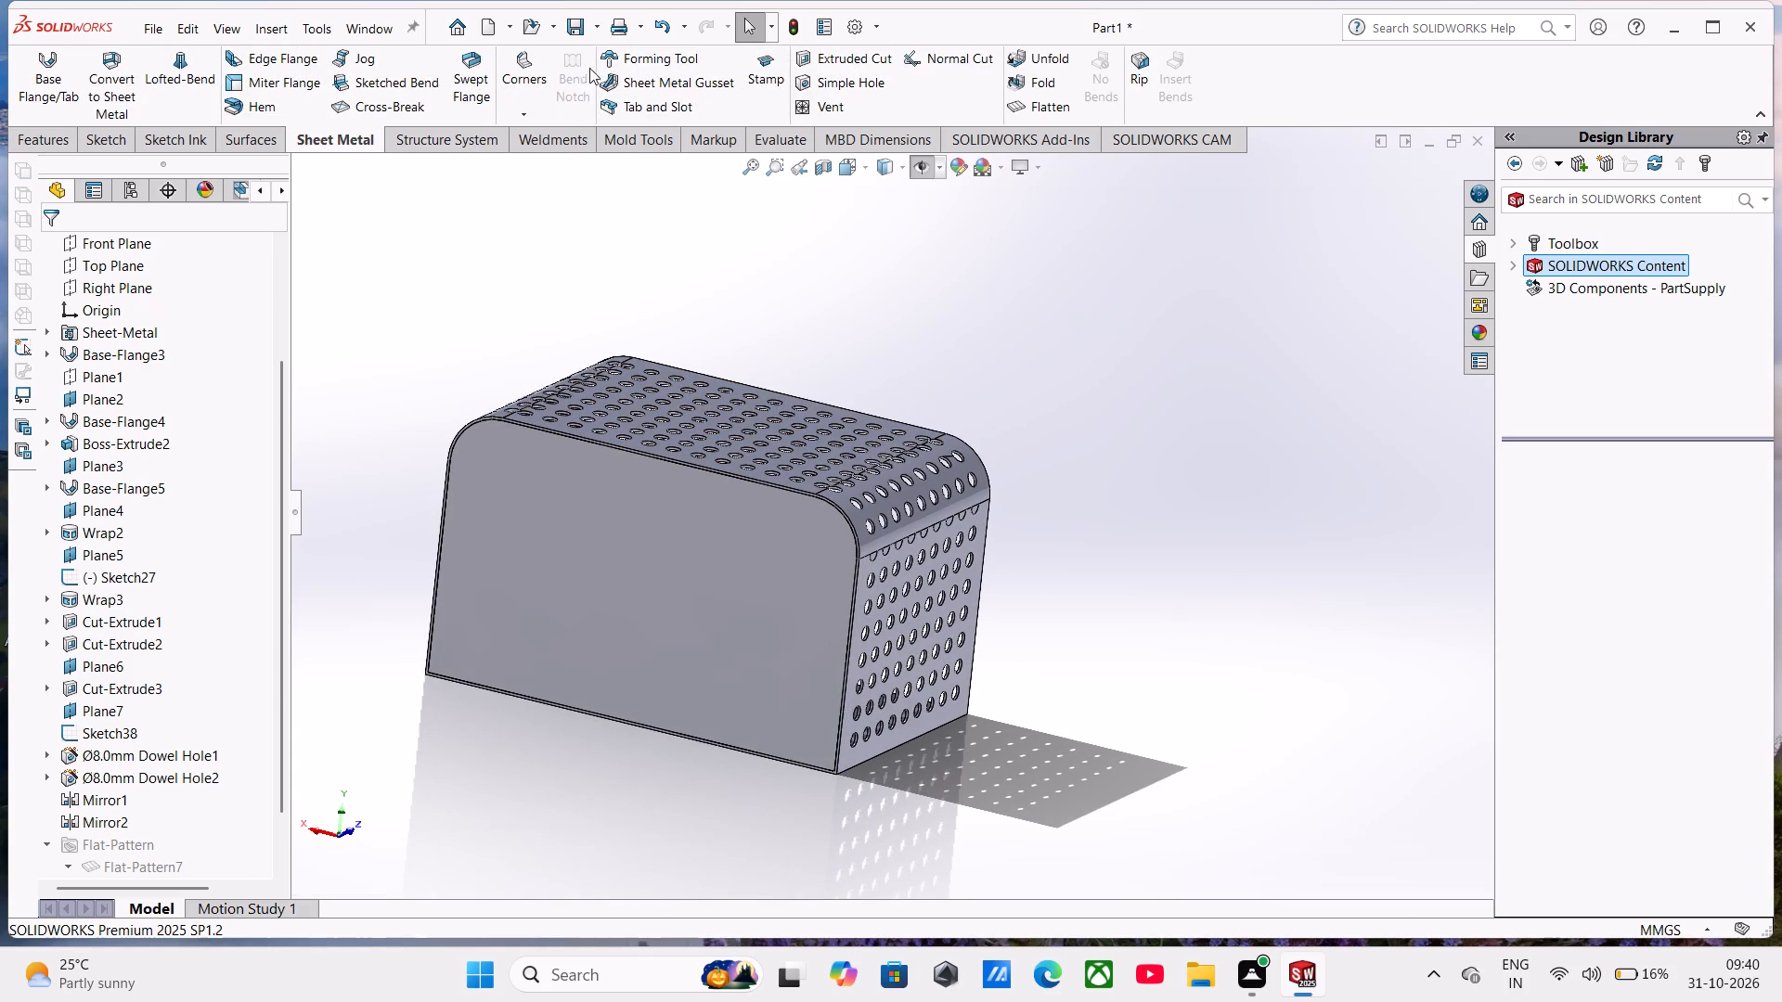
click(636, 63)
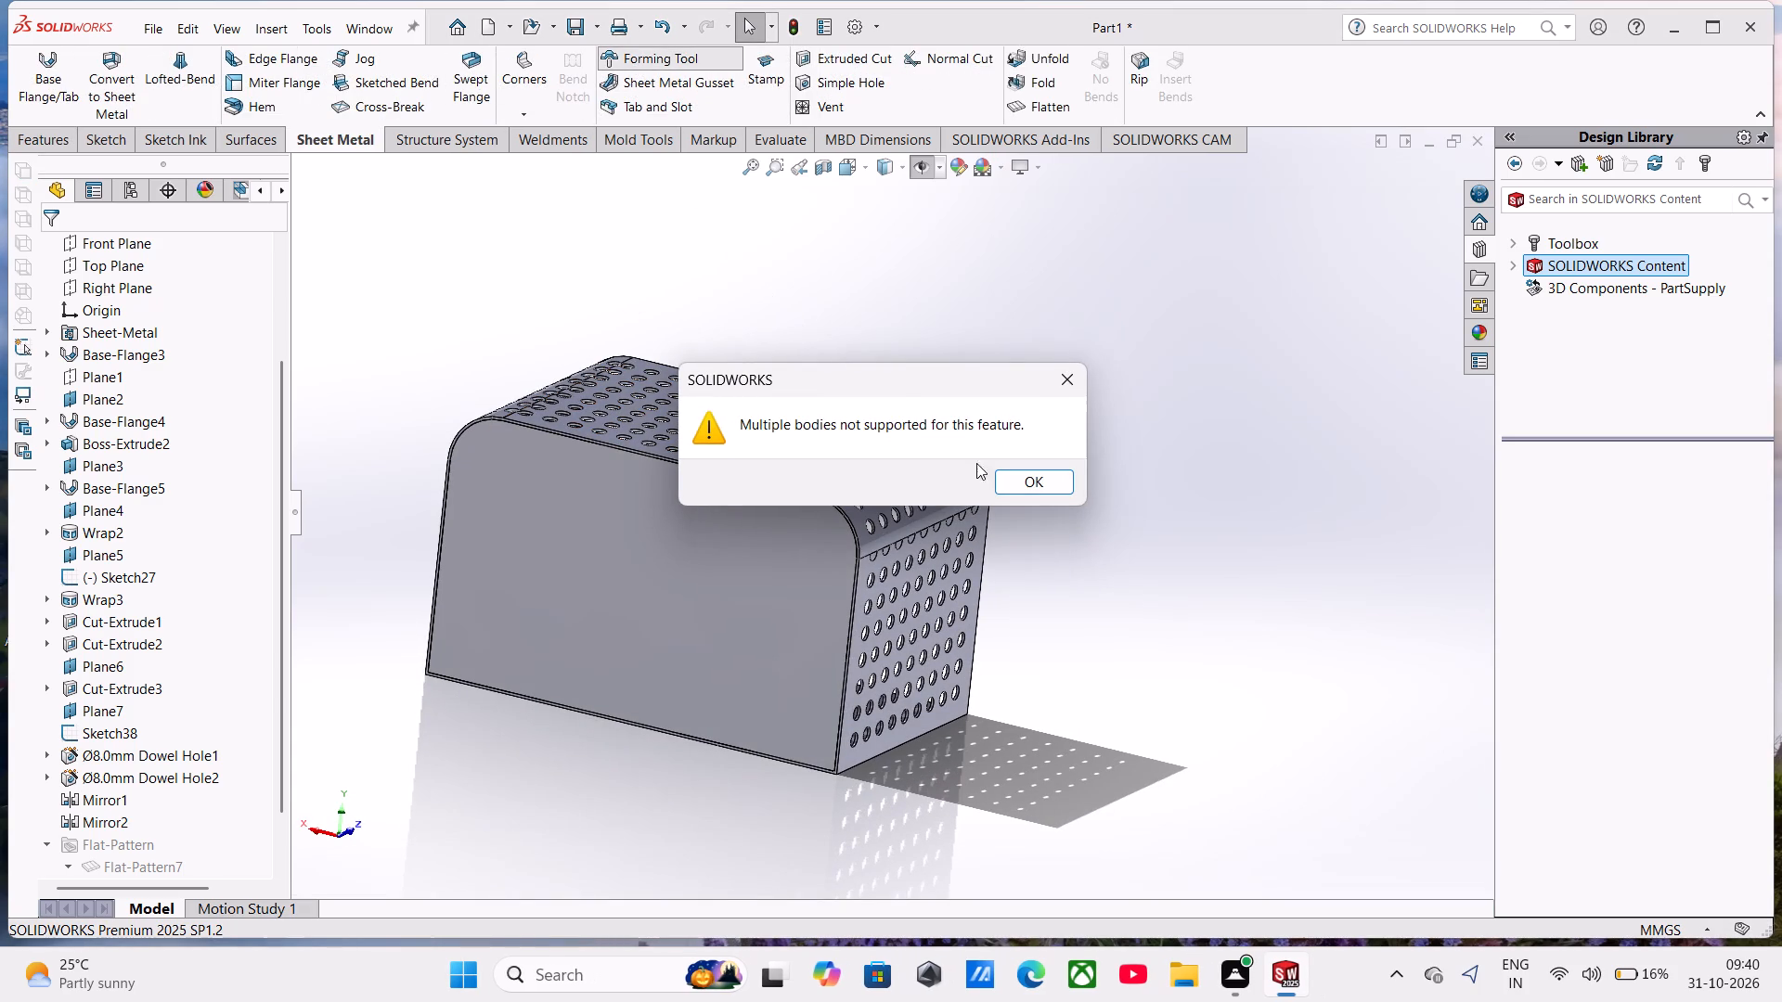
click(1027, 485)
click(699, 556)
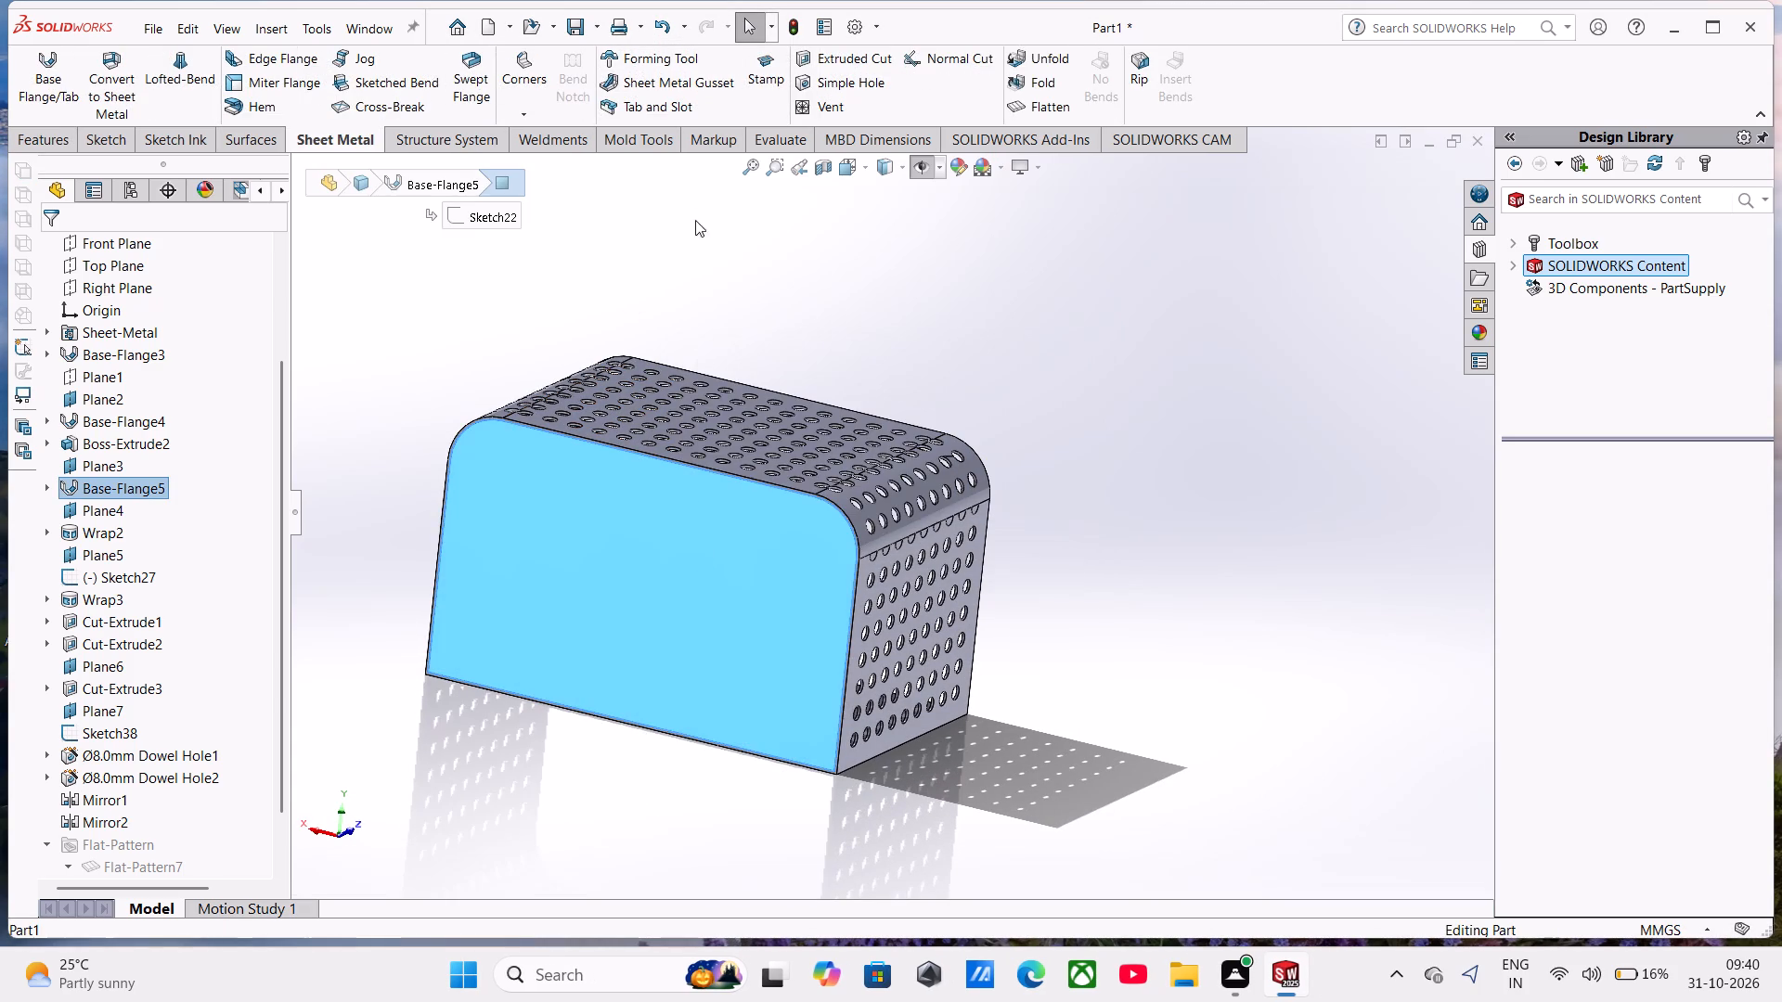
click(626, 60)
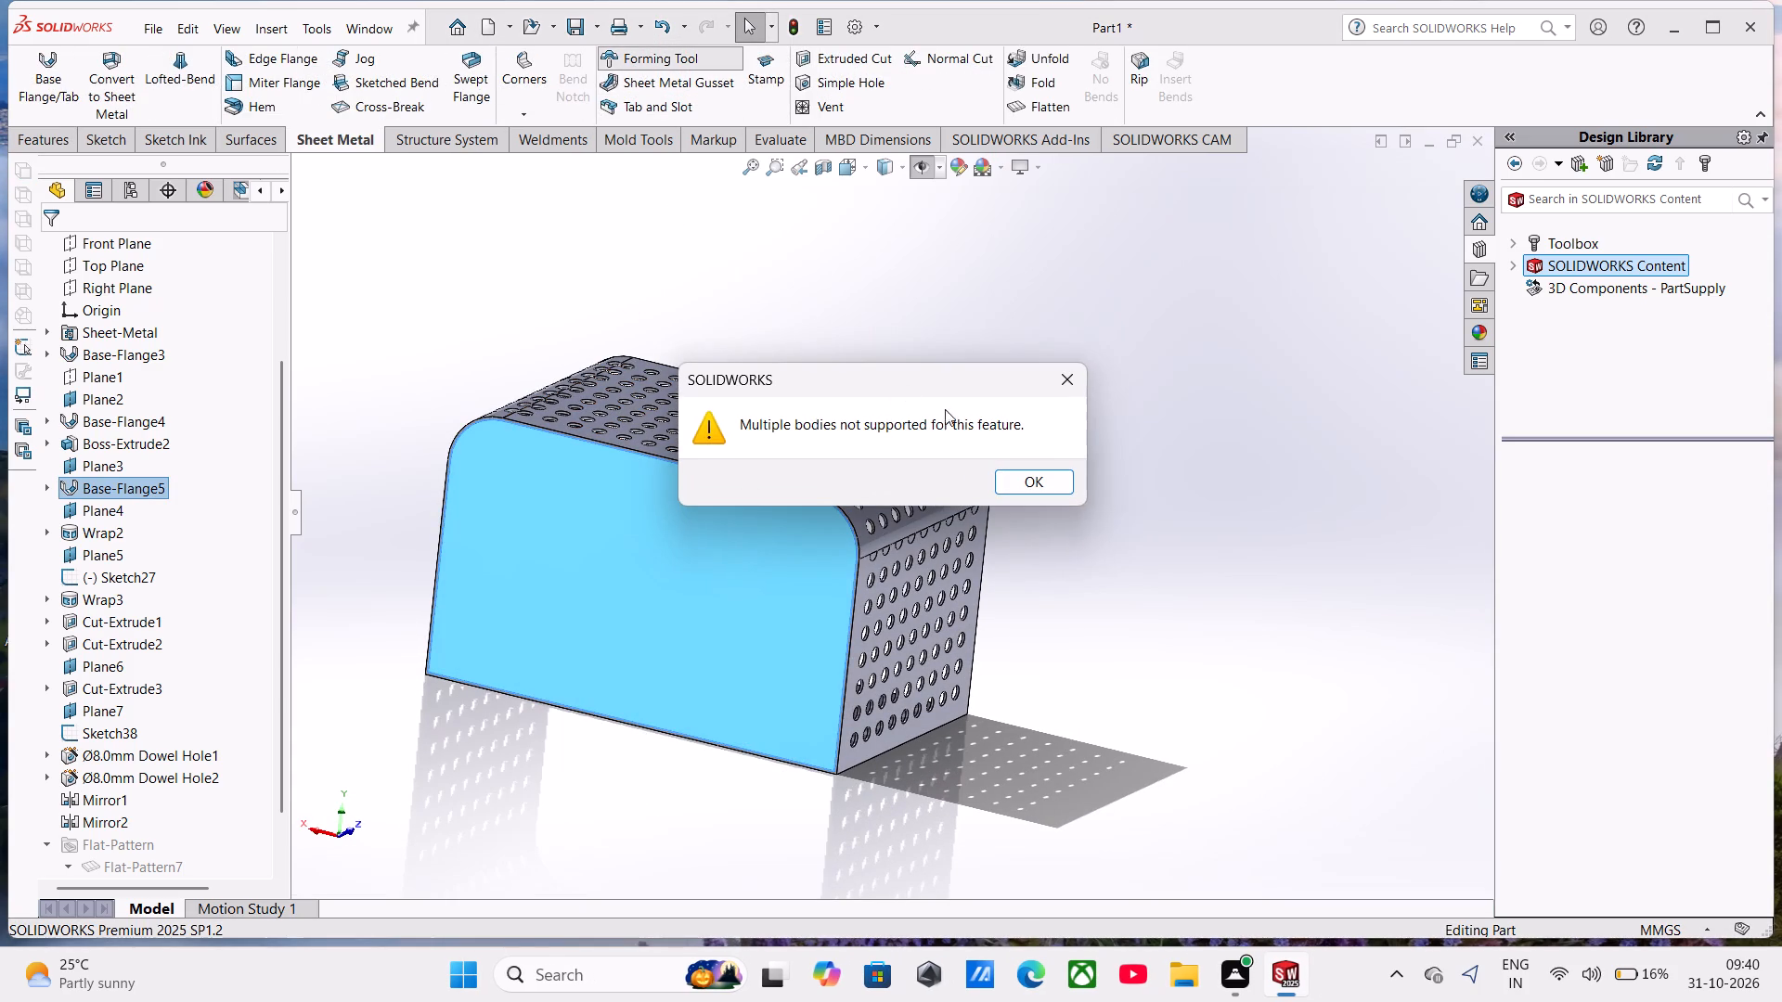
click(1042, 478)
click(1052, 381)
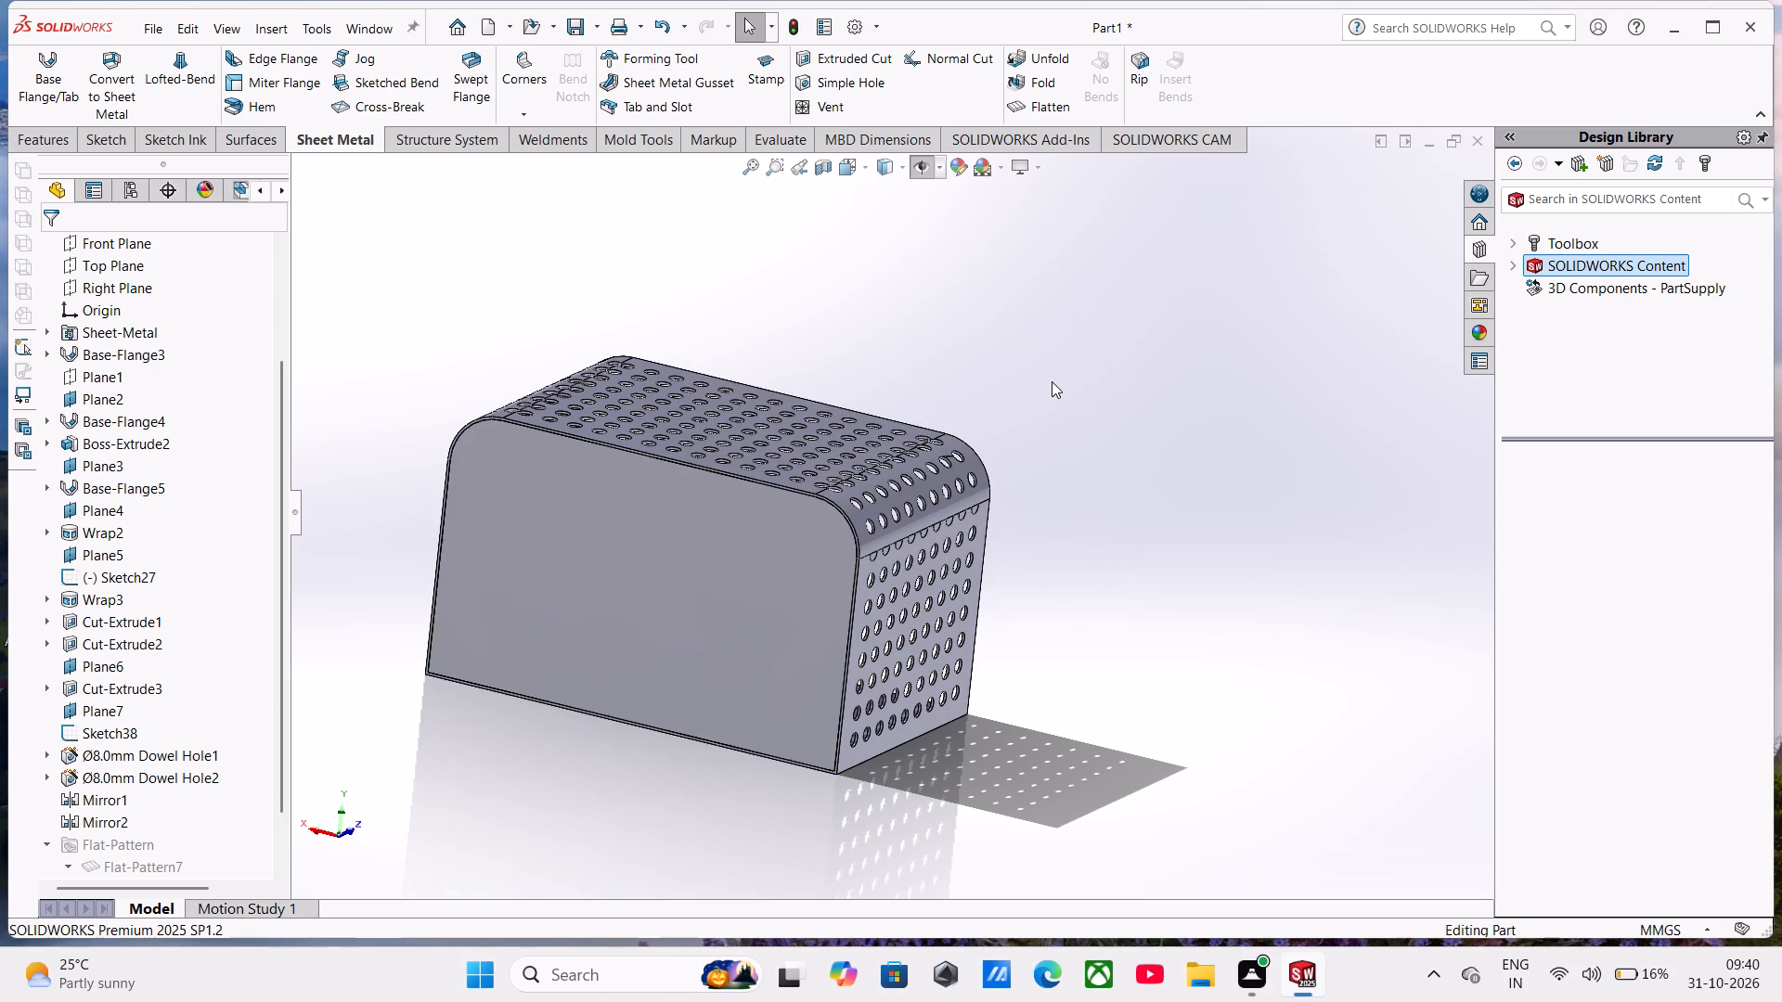
Look through File Explorer, Appearances, Scenes, and Decals, and Custom Properties, and return to the Design Library.
middle_drag(1073, 430, 1081, 391)
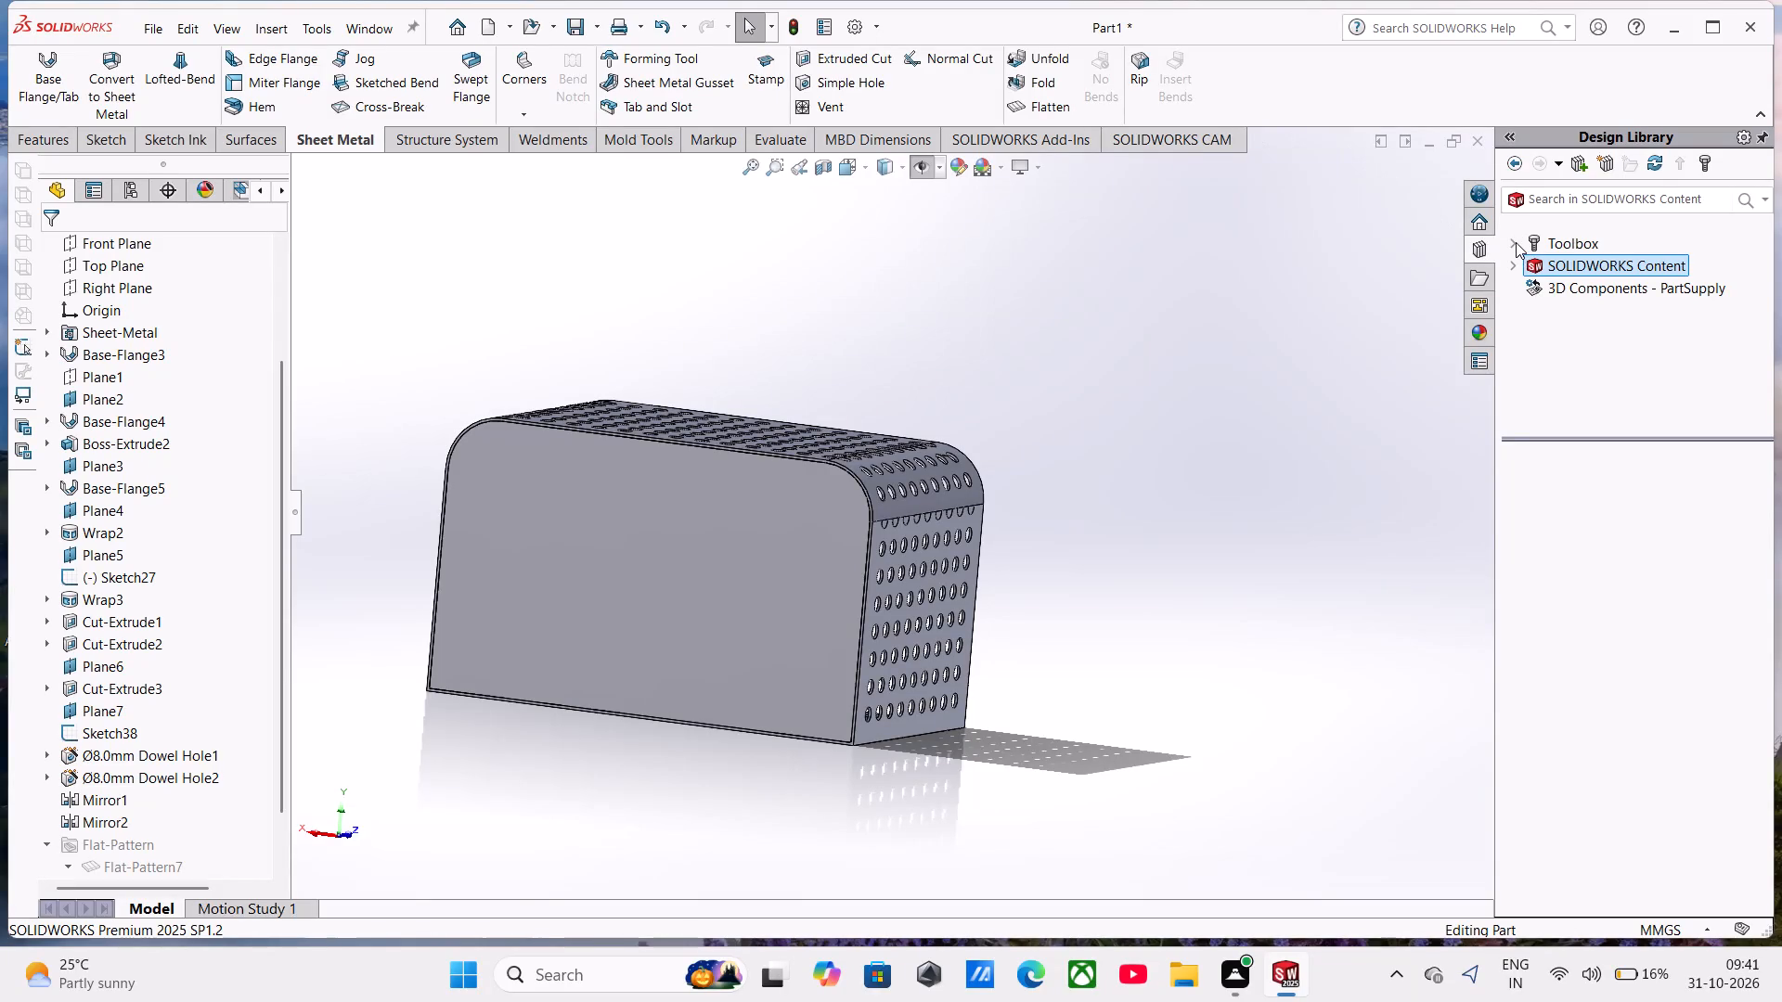
click(1490, 226)
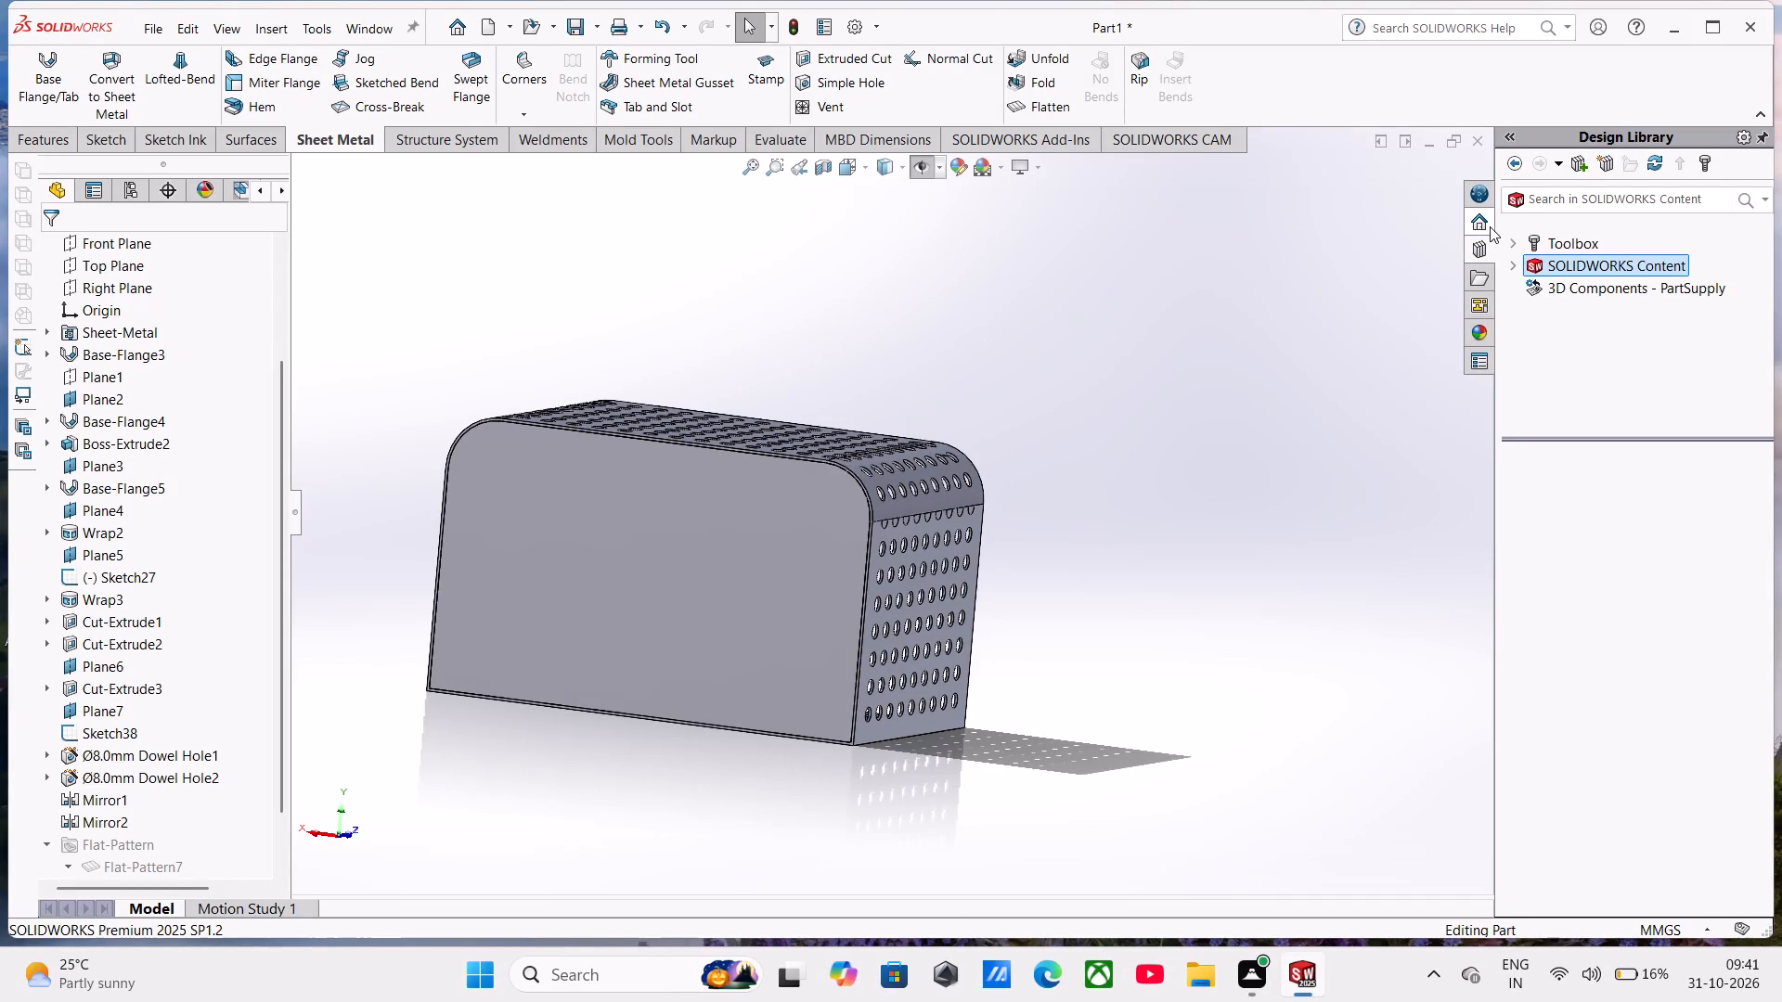
click(1484, 259)
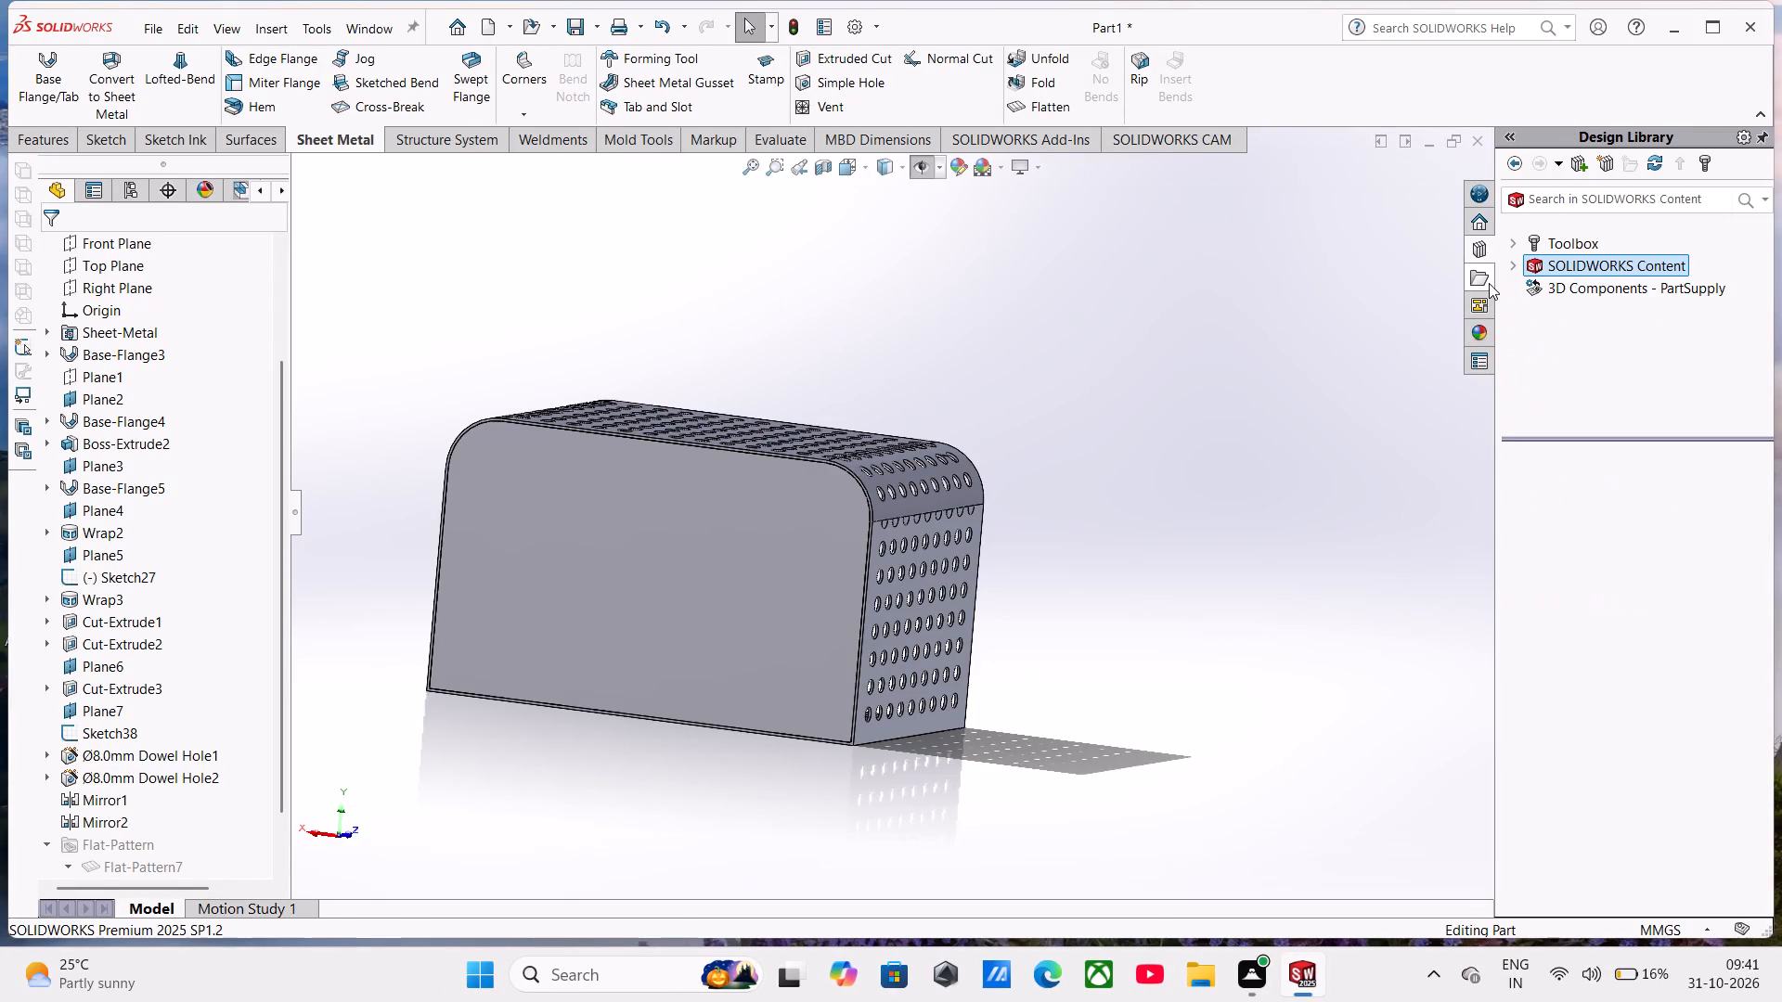
click(1489, 283)
click(1488, 251)
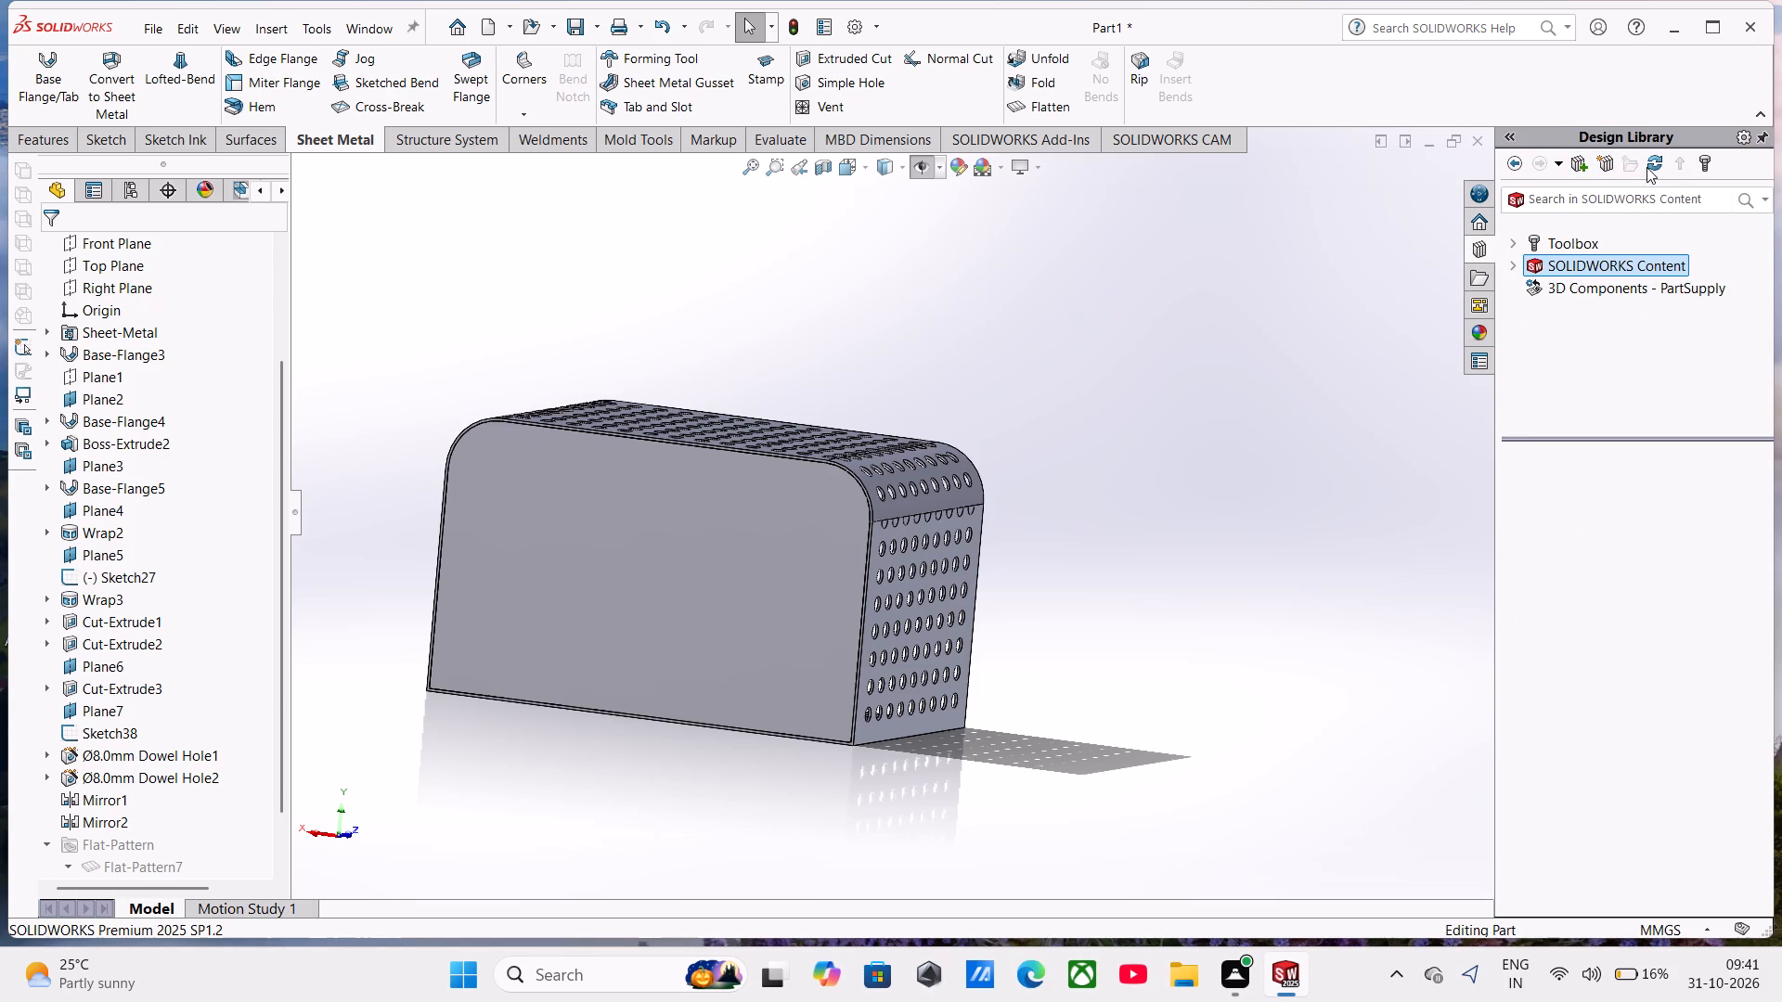
click(1479, 284)
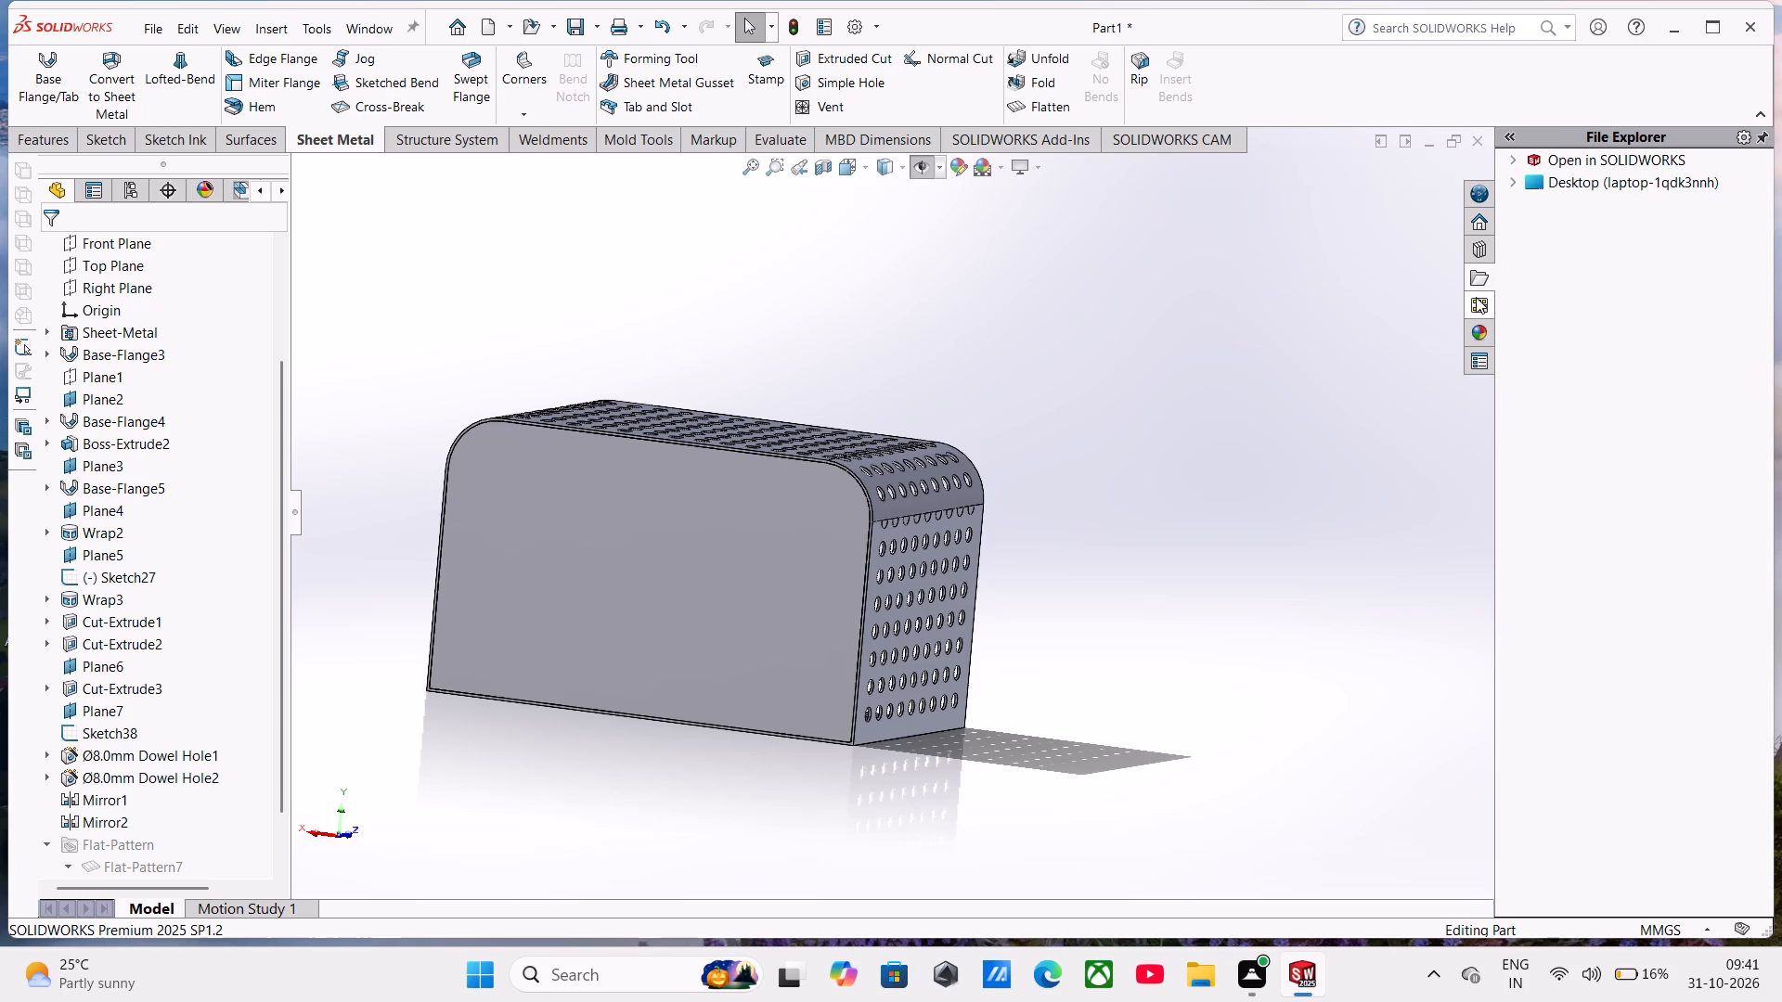
click(1476, 297)
click(1477, 327)
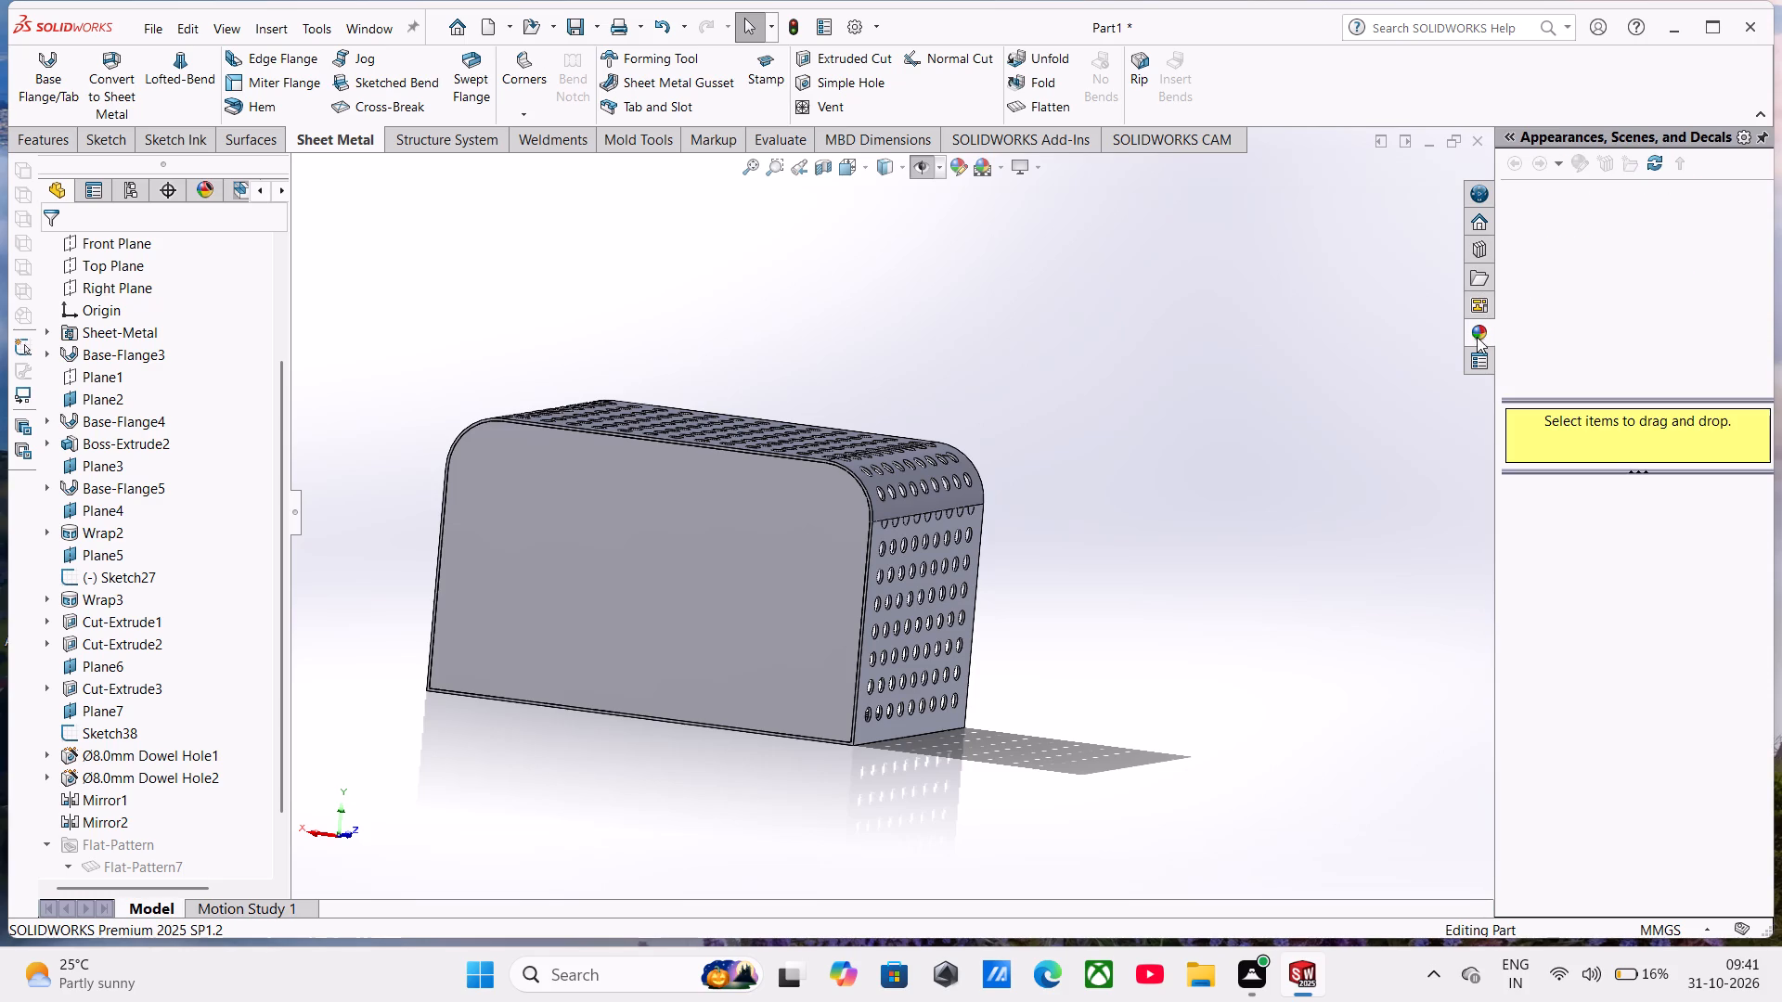
click(1477, 362)
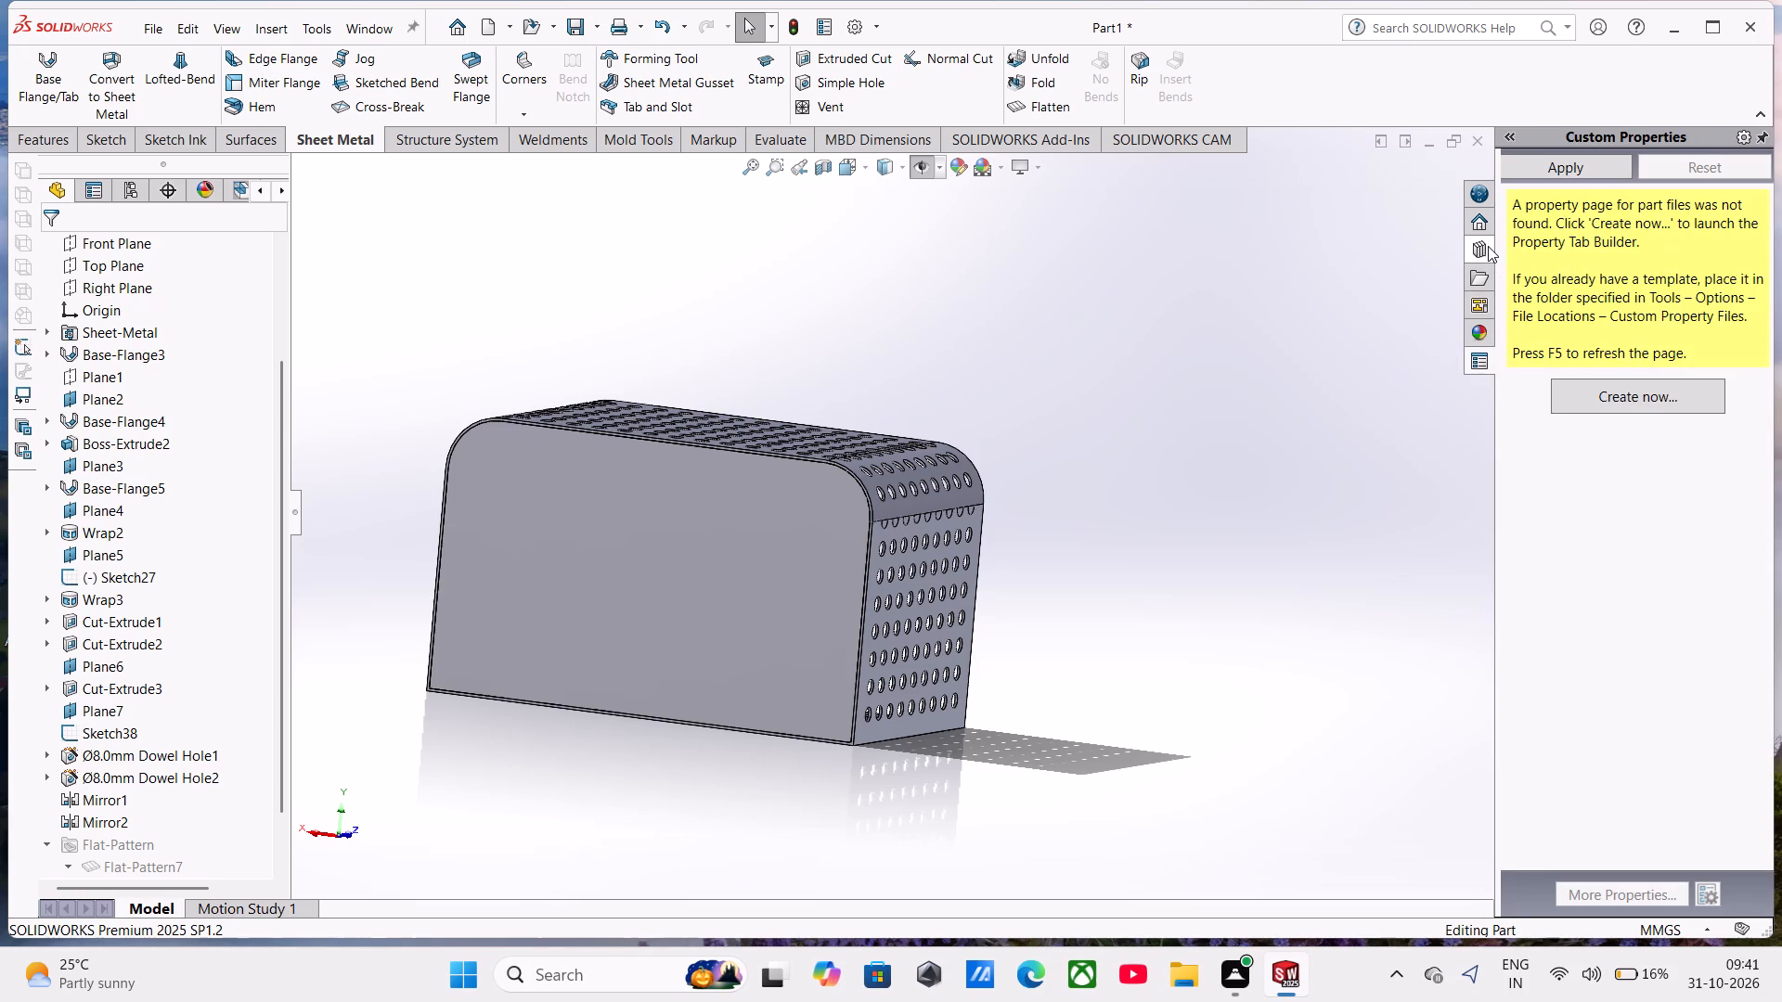
click(1488, 245)
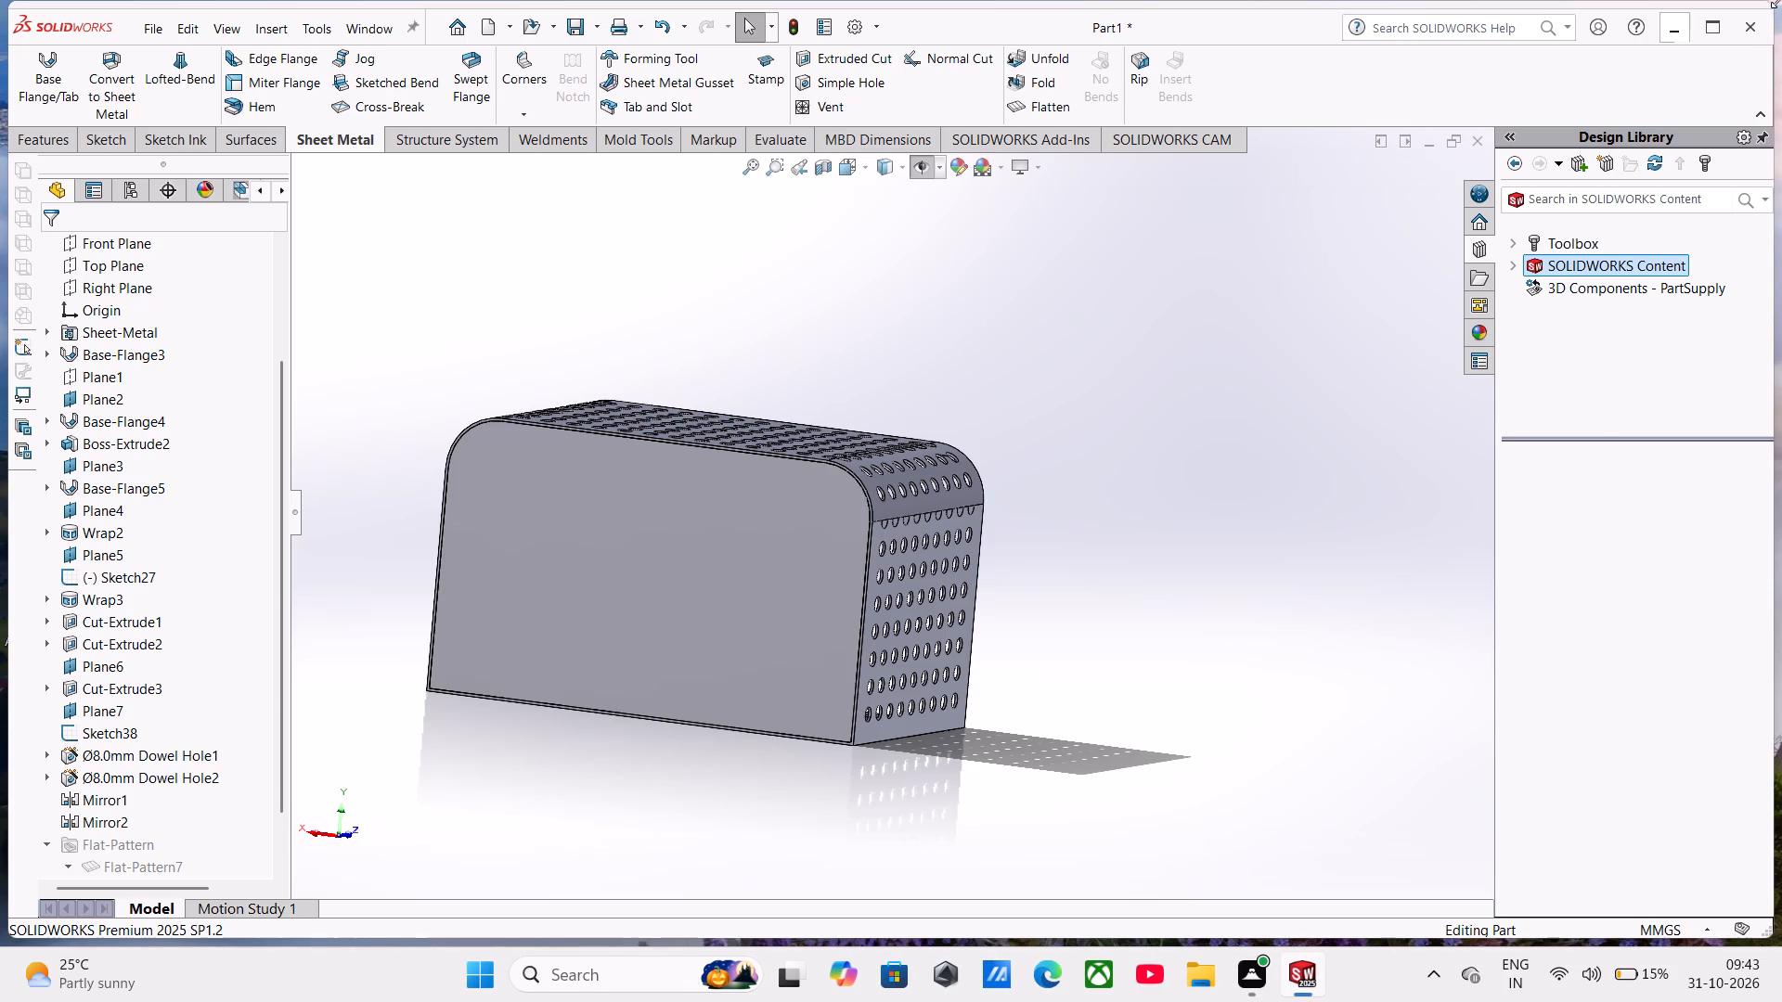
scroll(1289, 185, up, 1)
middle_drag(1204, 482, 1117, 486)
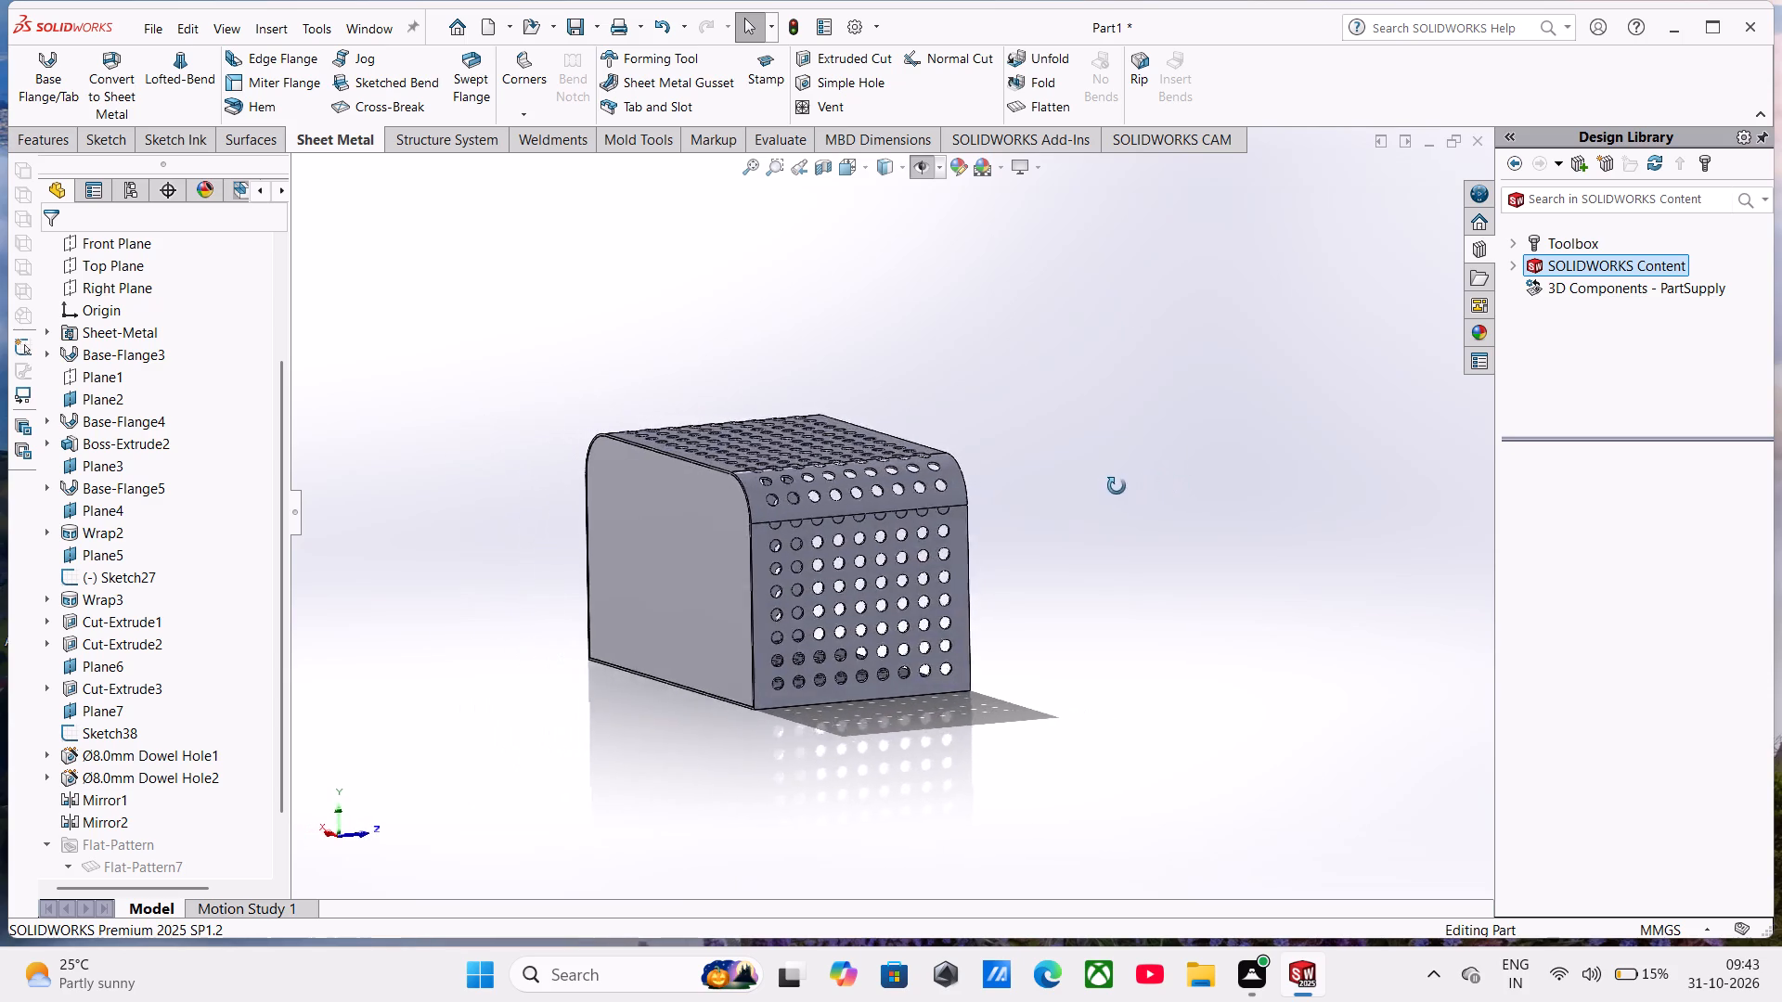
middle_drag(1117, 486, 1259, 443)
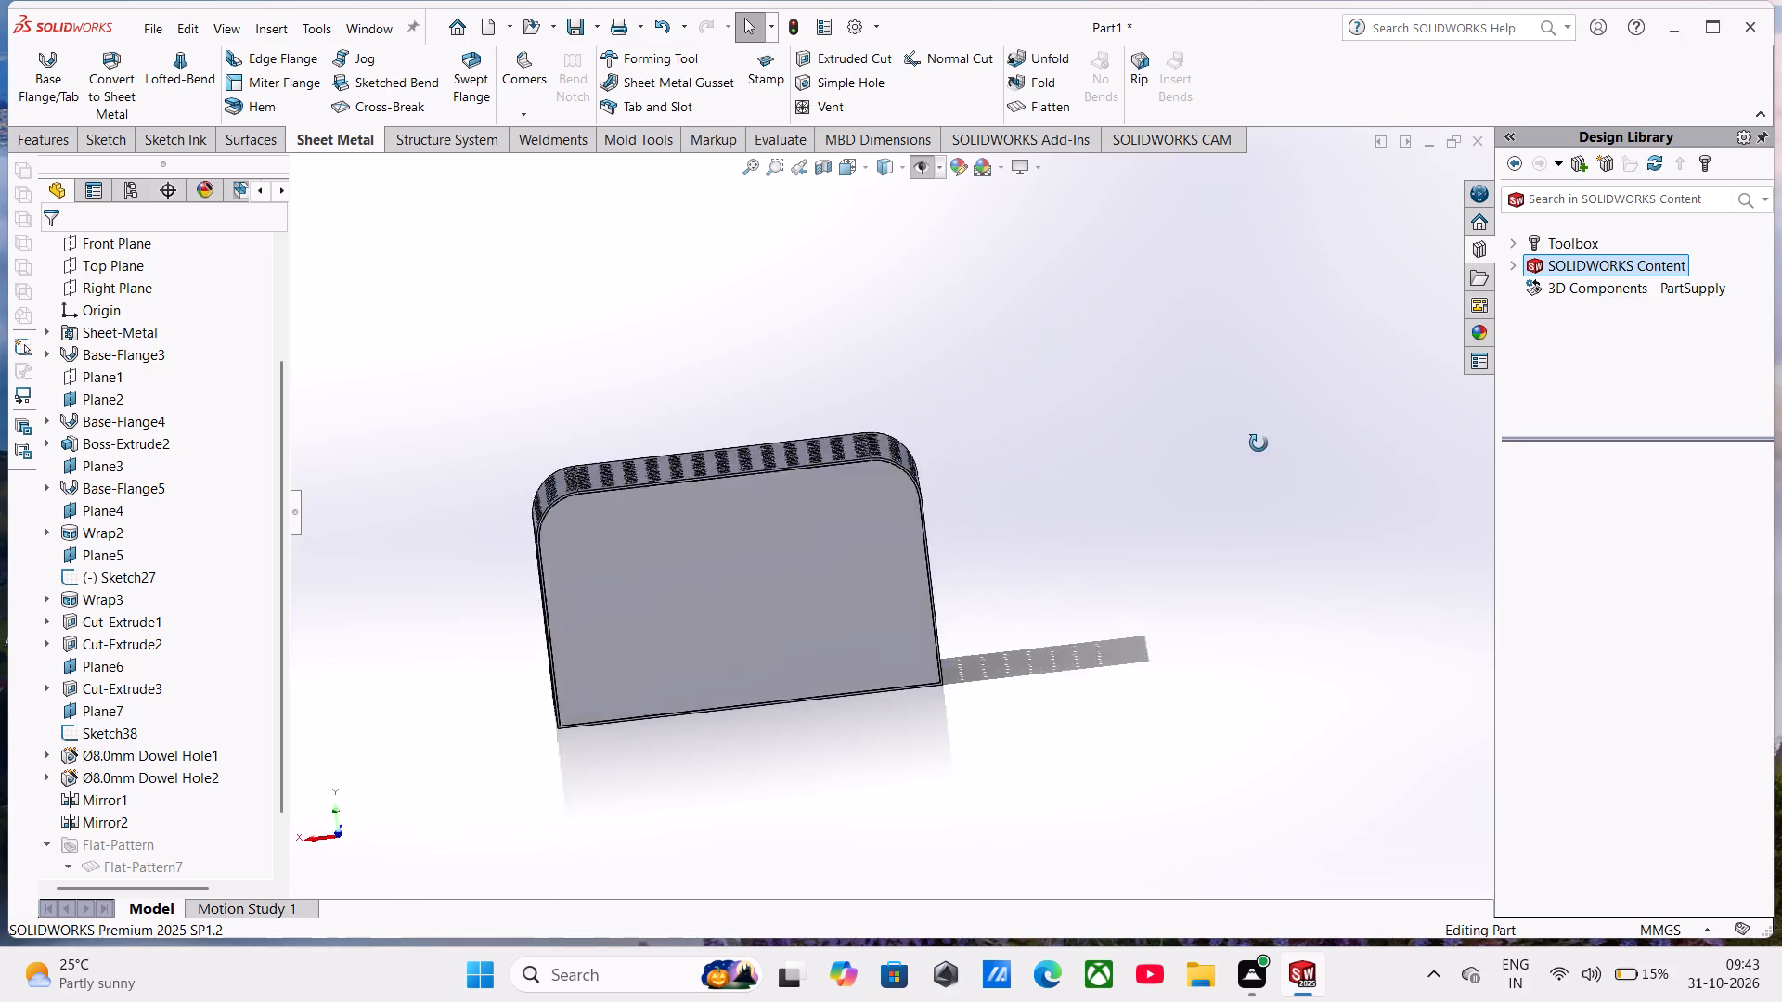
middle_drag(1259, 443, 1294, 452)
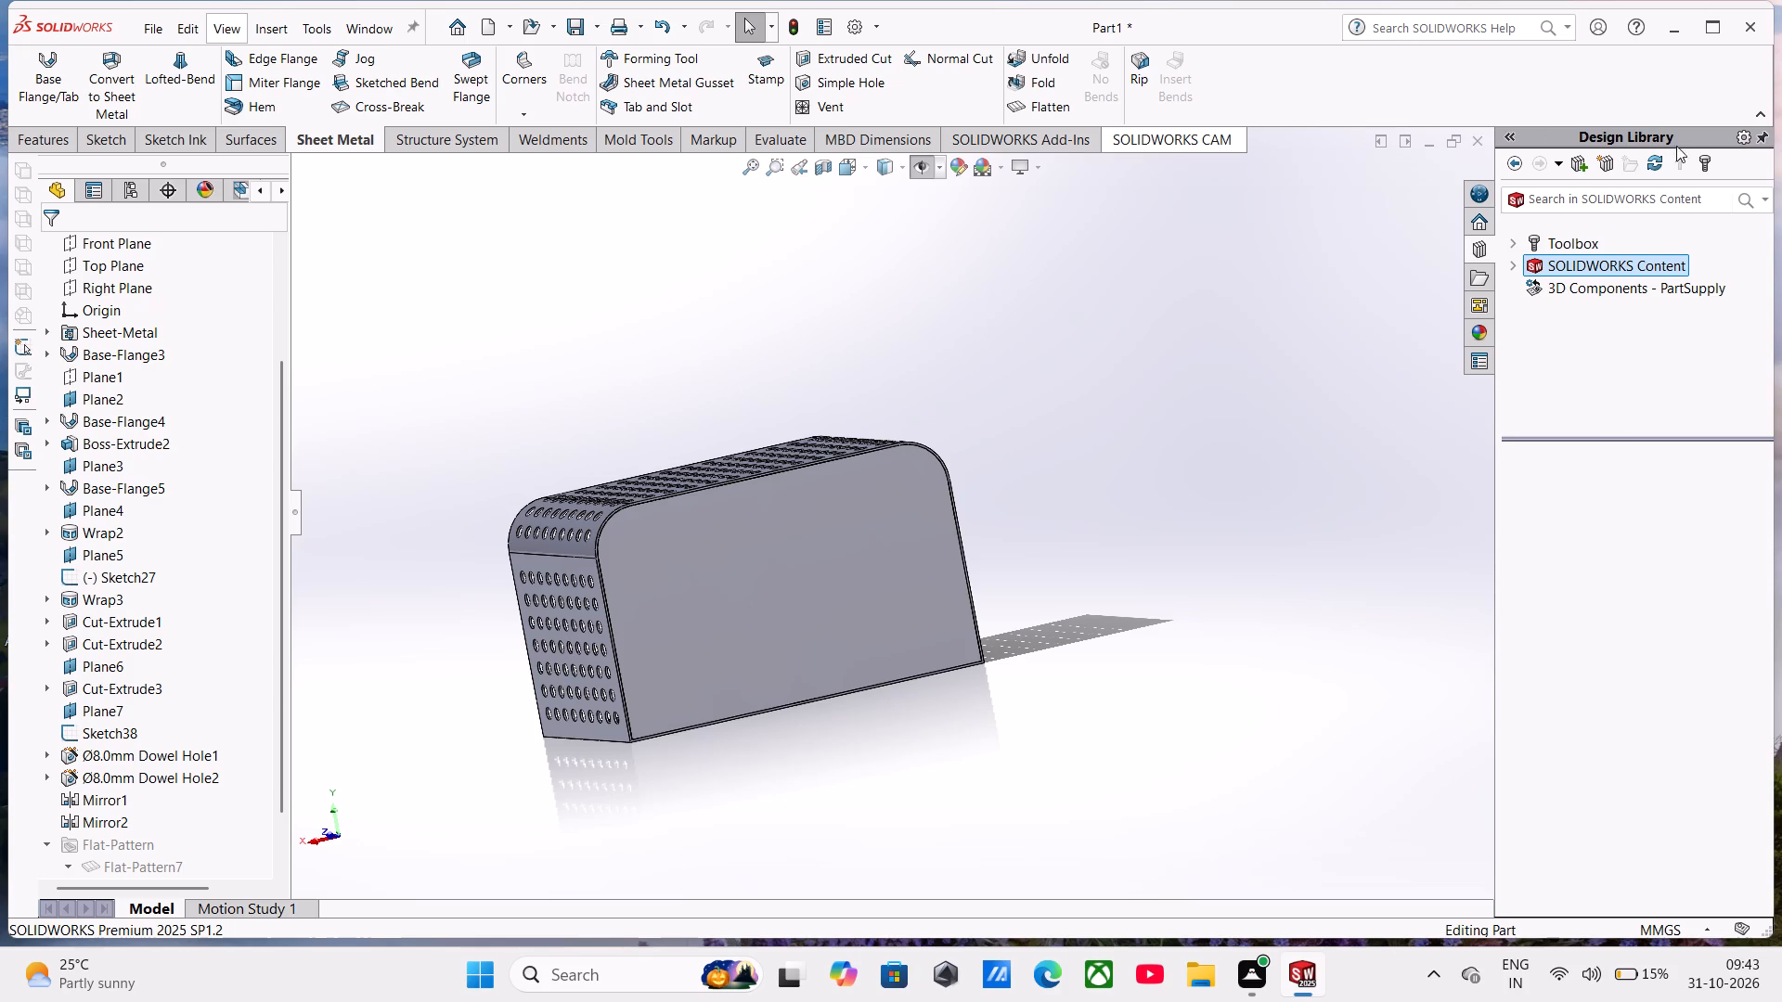
Open Toolbox in the Design Library and start the Add to Library command.
click(1569, 245)
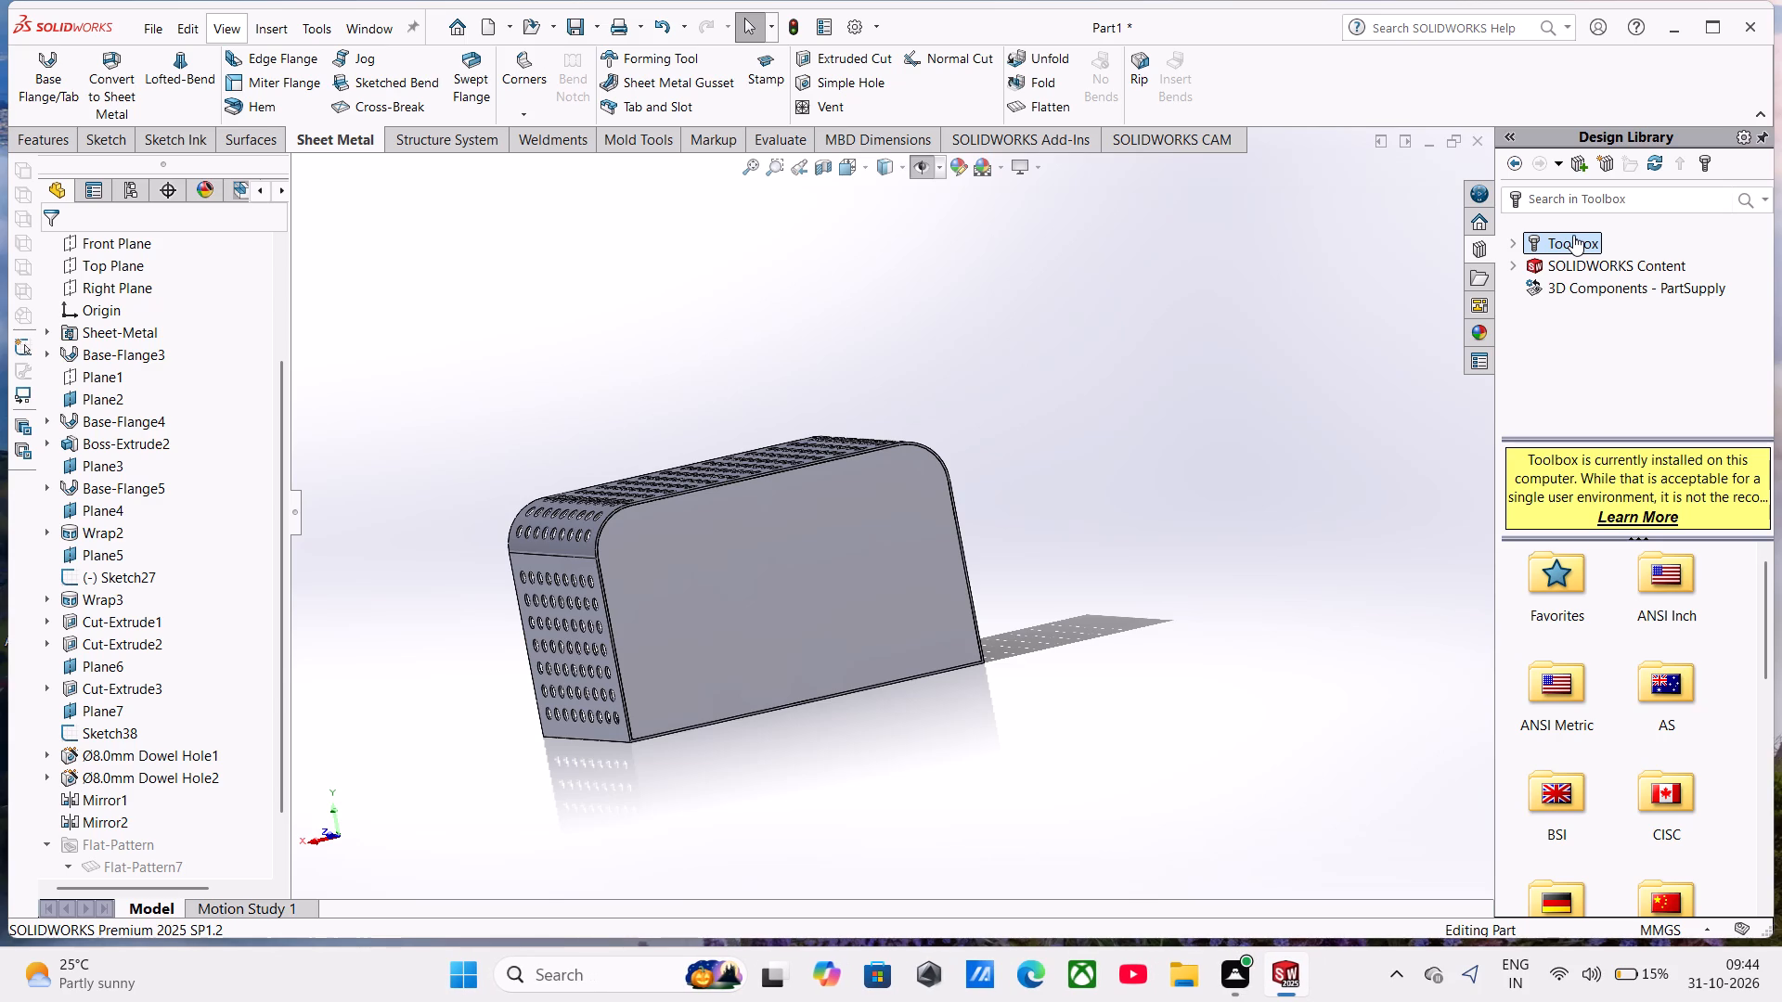
click(1580, 165)
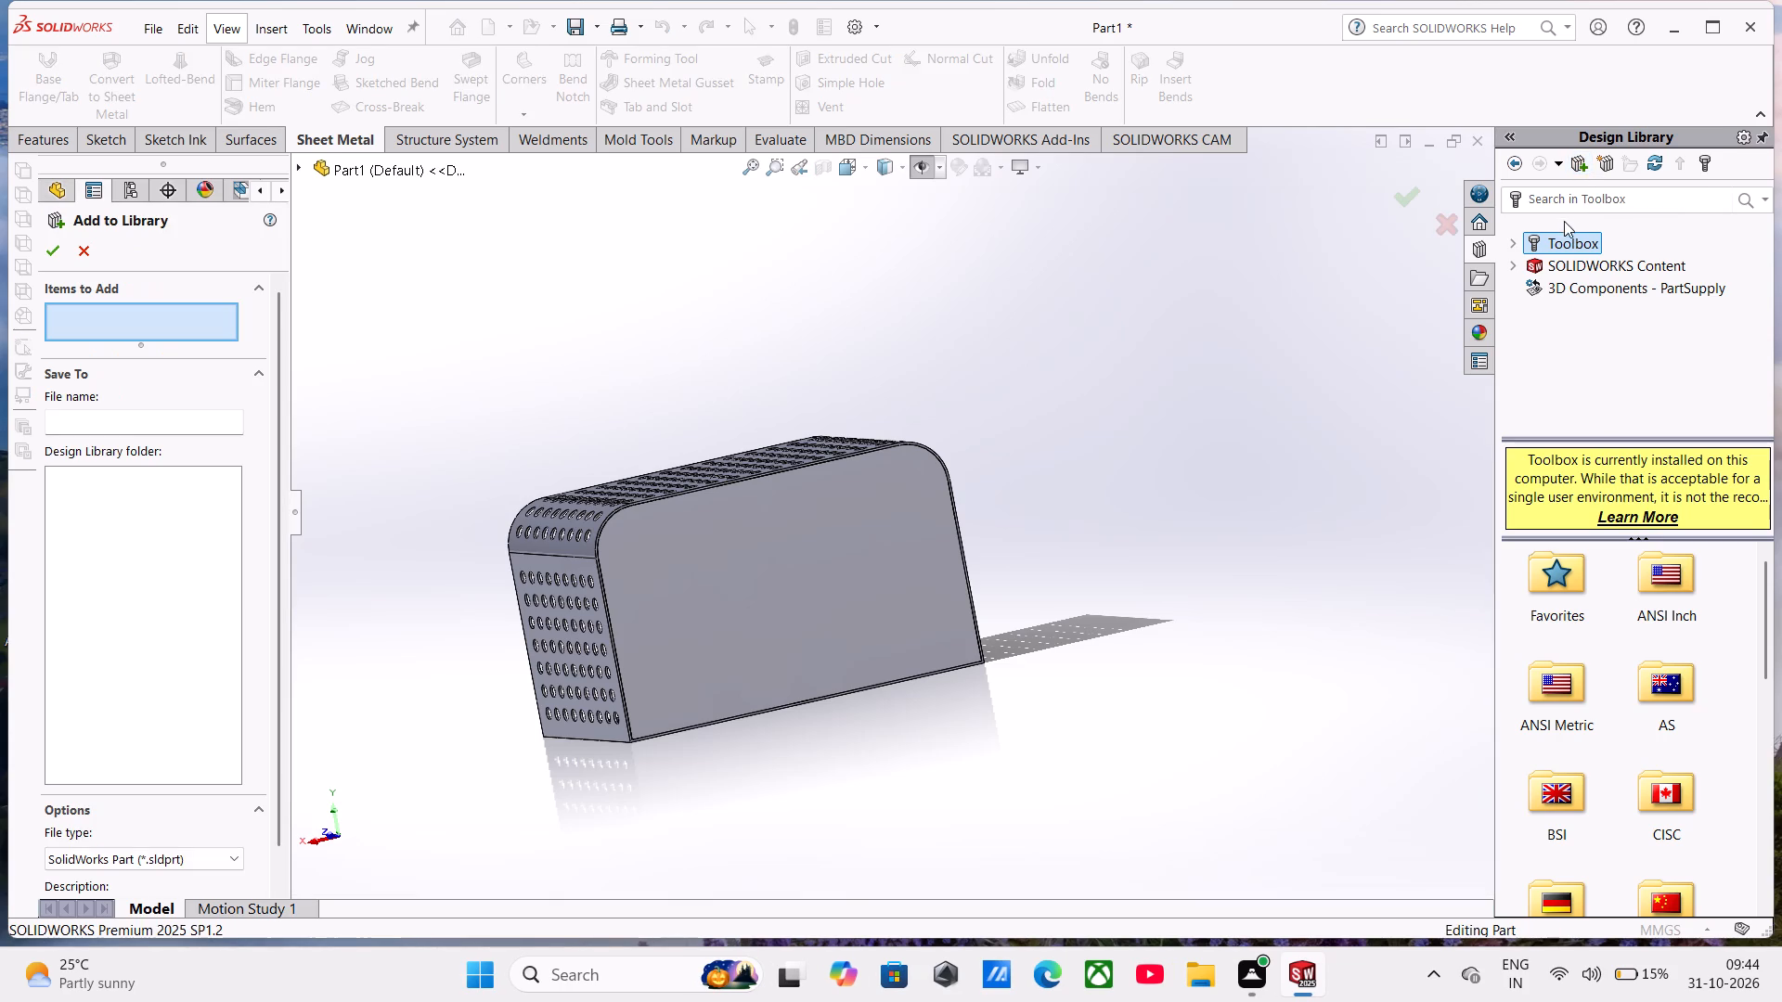
Add the design library folder from C:\ProgramData\SOLIDWORKS\SOLIDWORKS 2025 as a Design Library file location.
click(1604, 163)
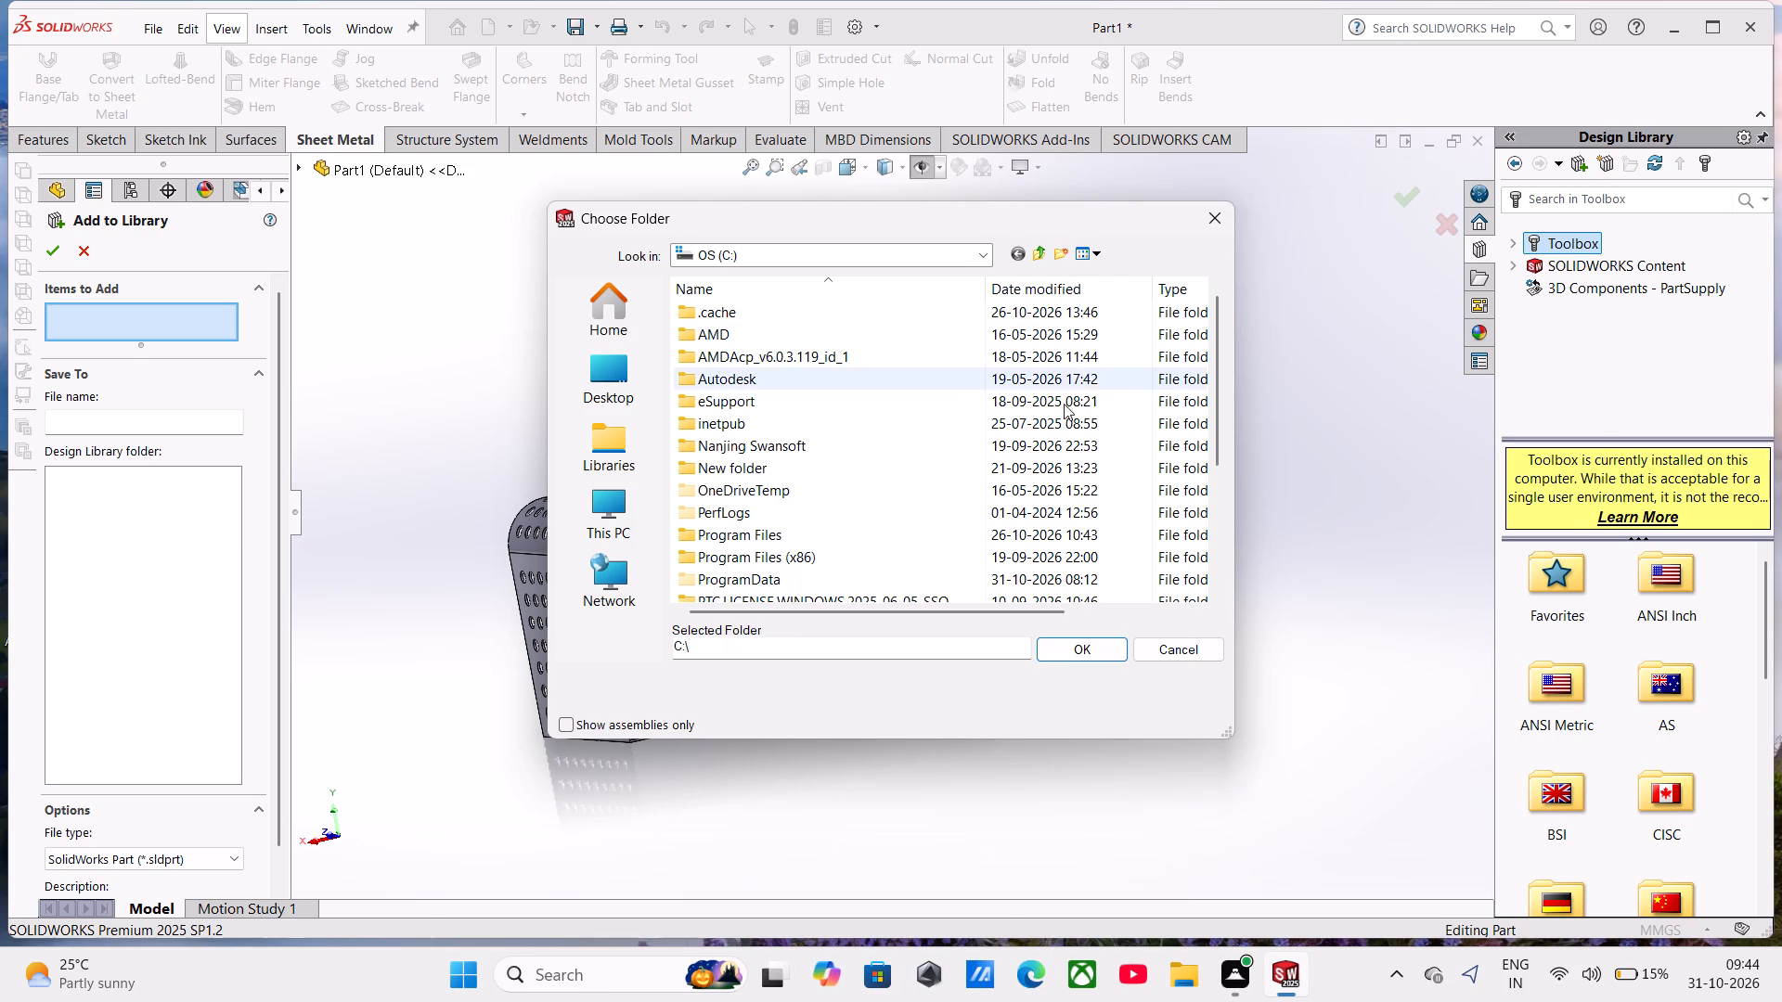
click(608, 497)
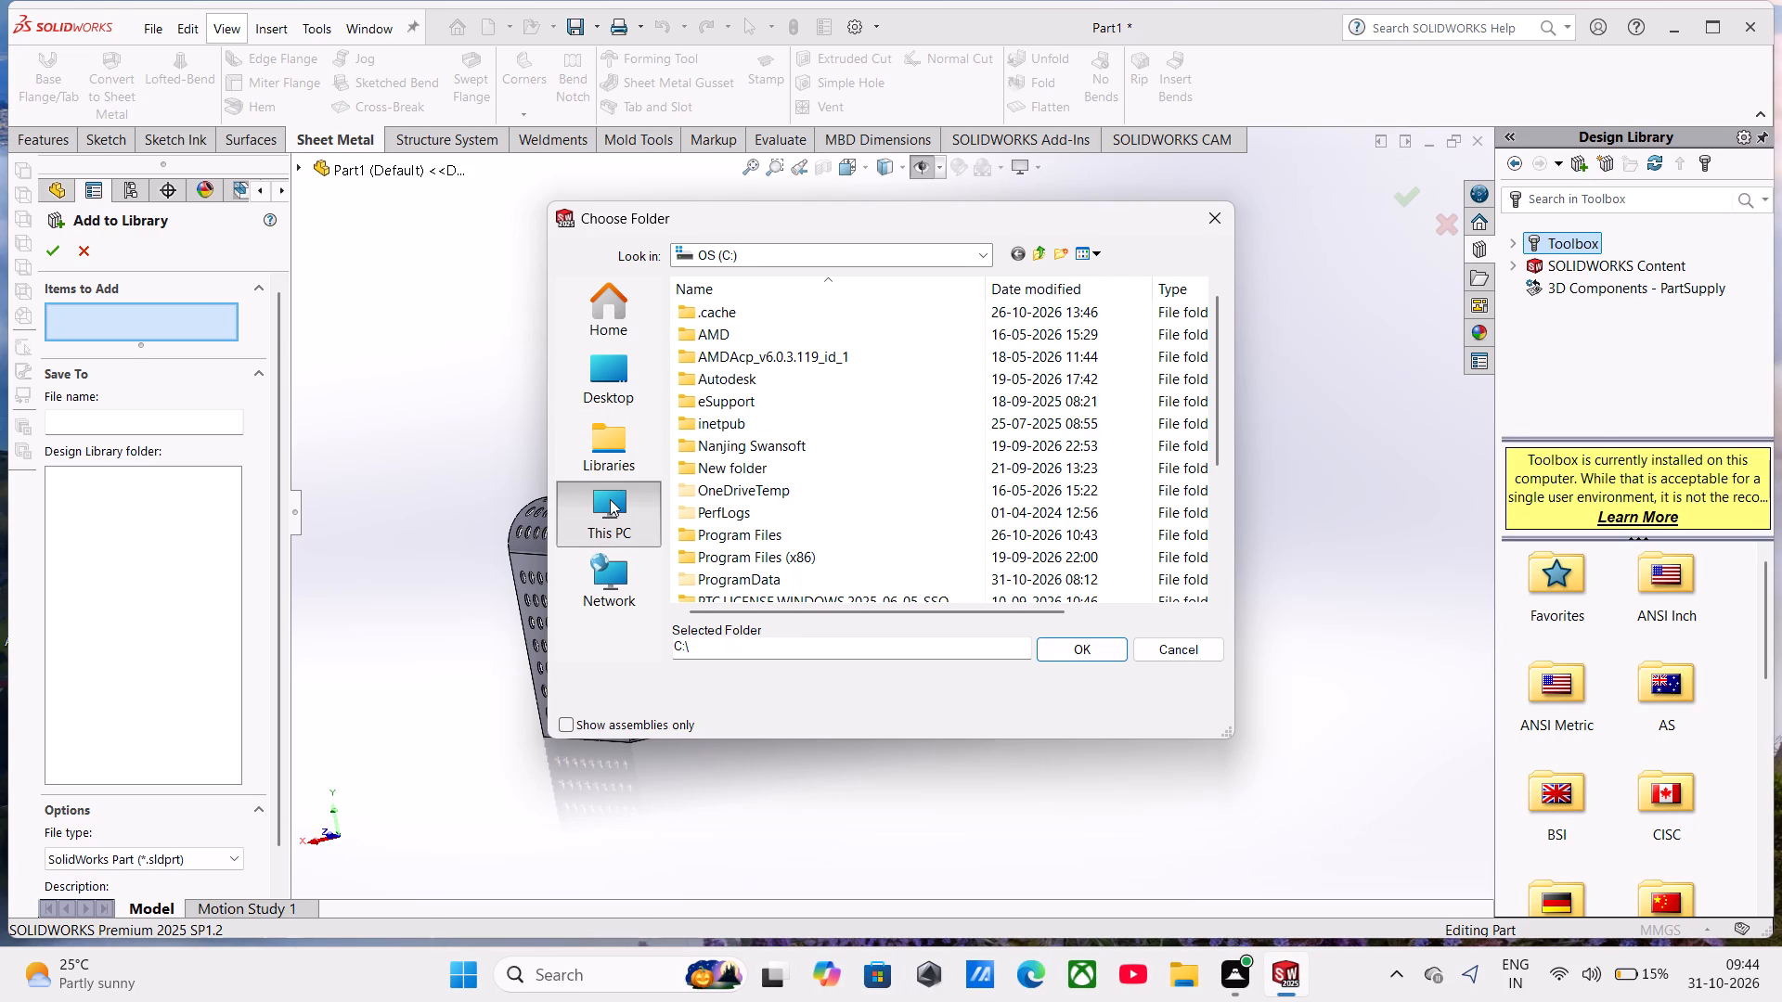
double_click(735, 354)
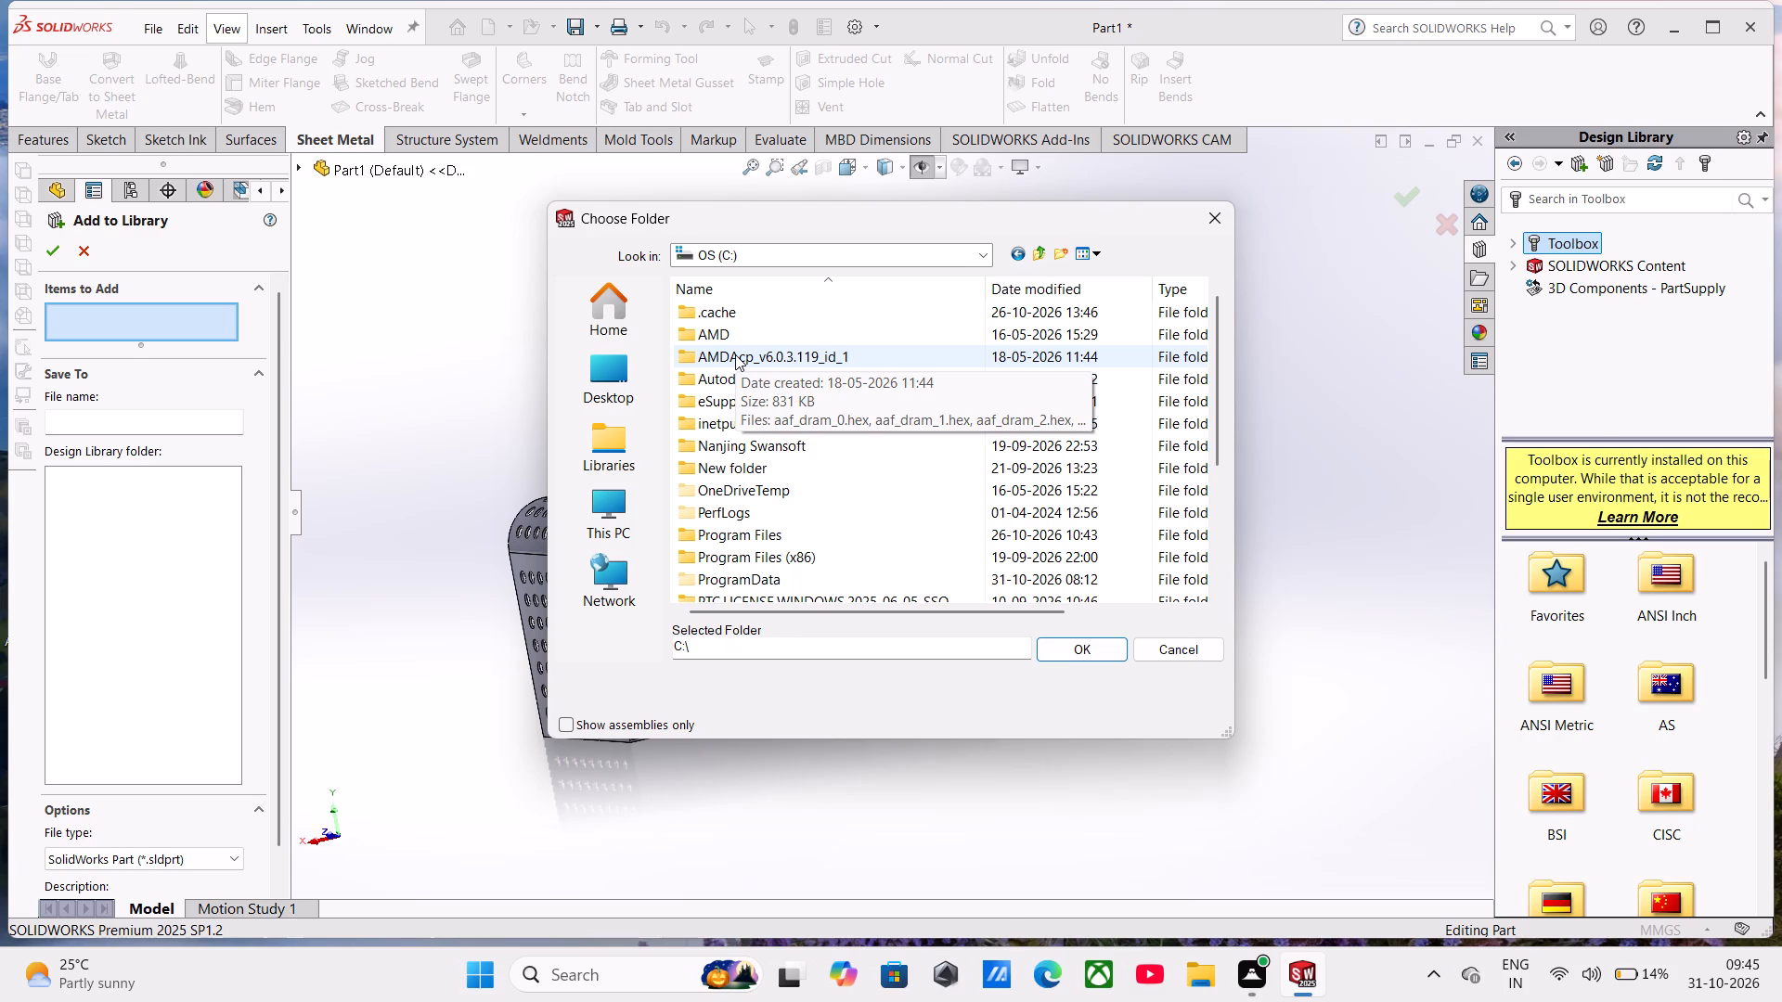
double_click(771, 573)
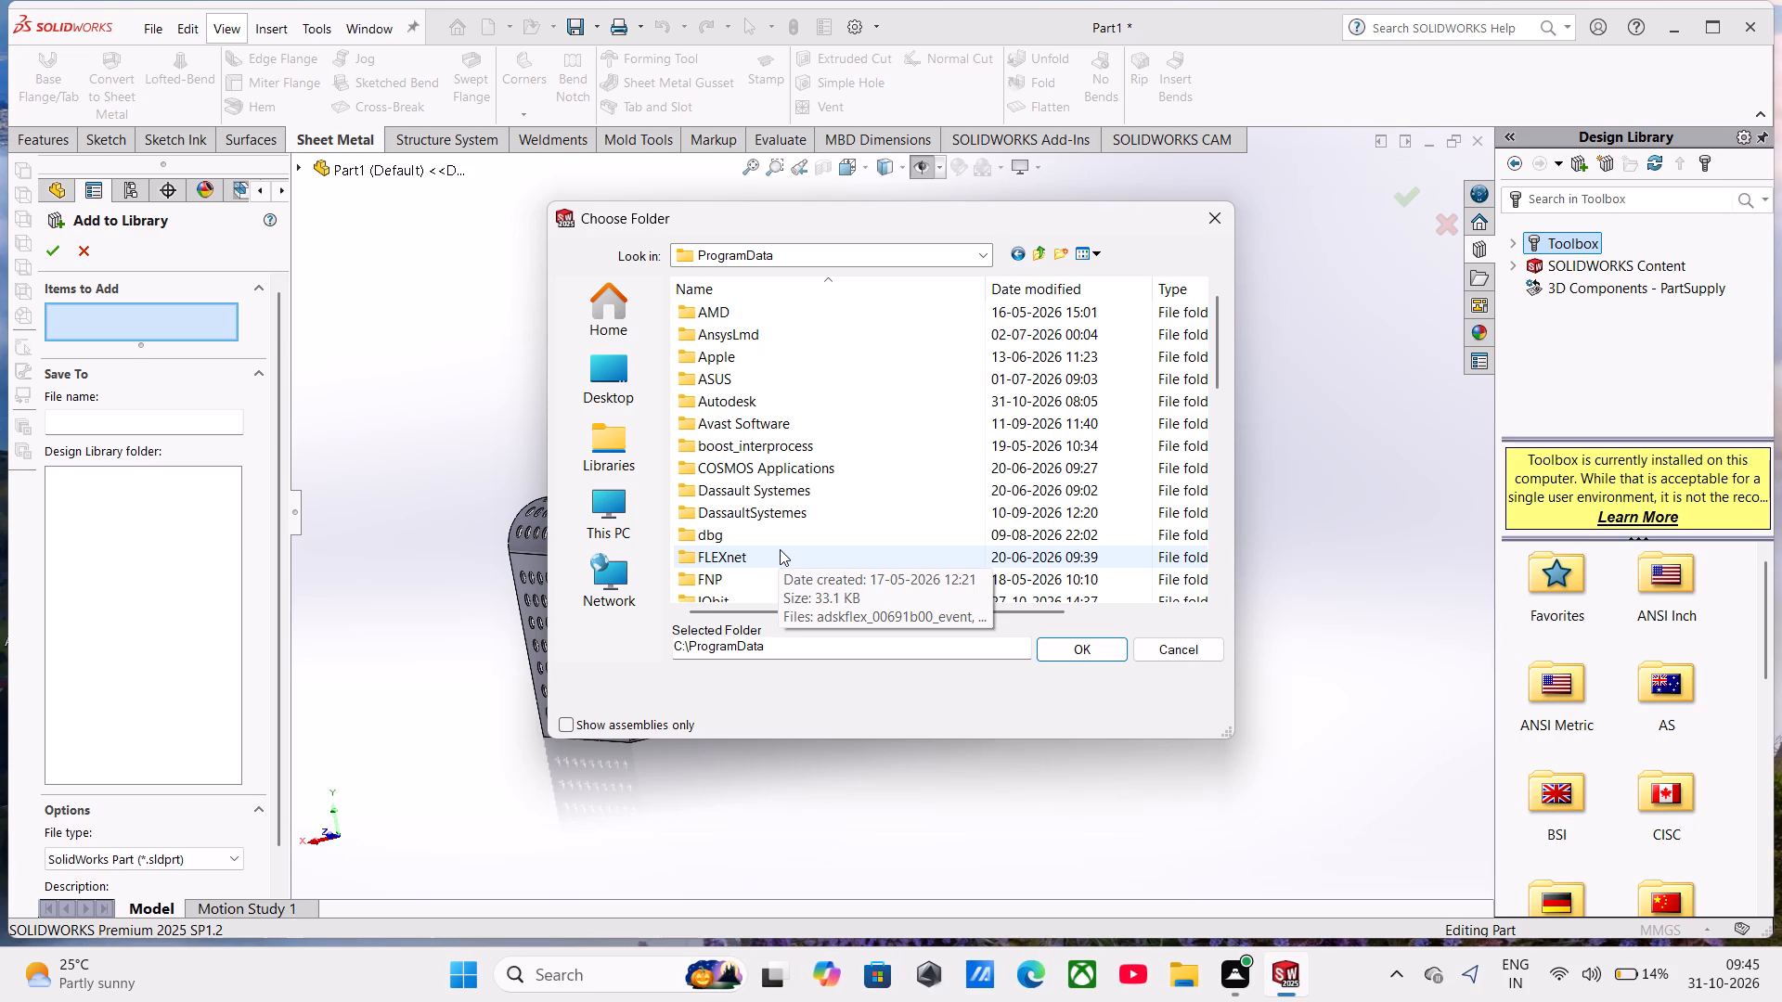
double_click(744, 353)
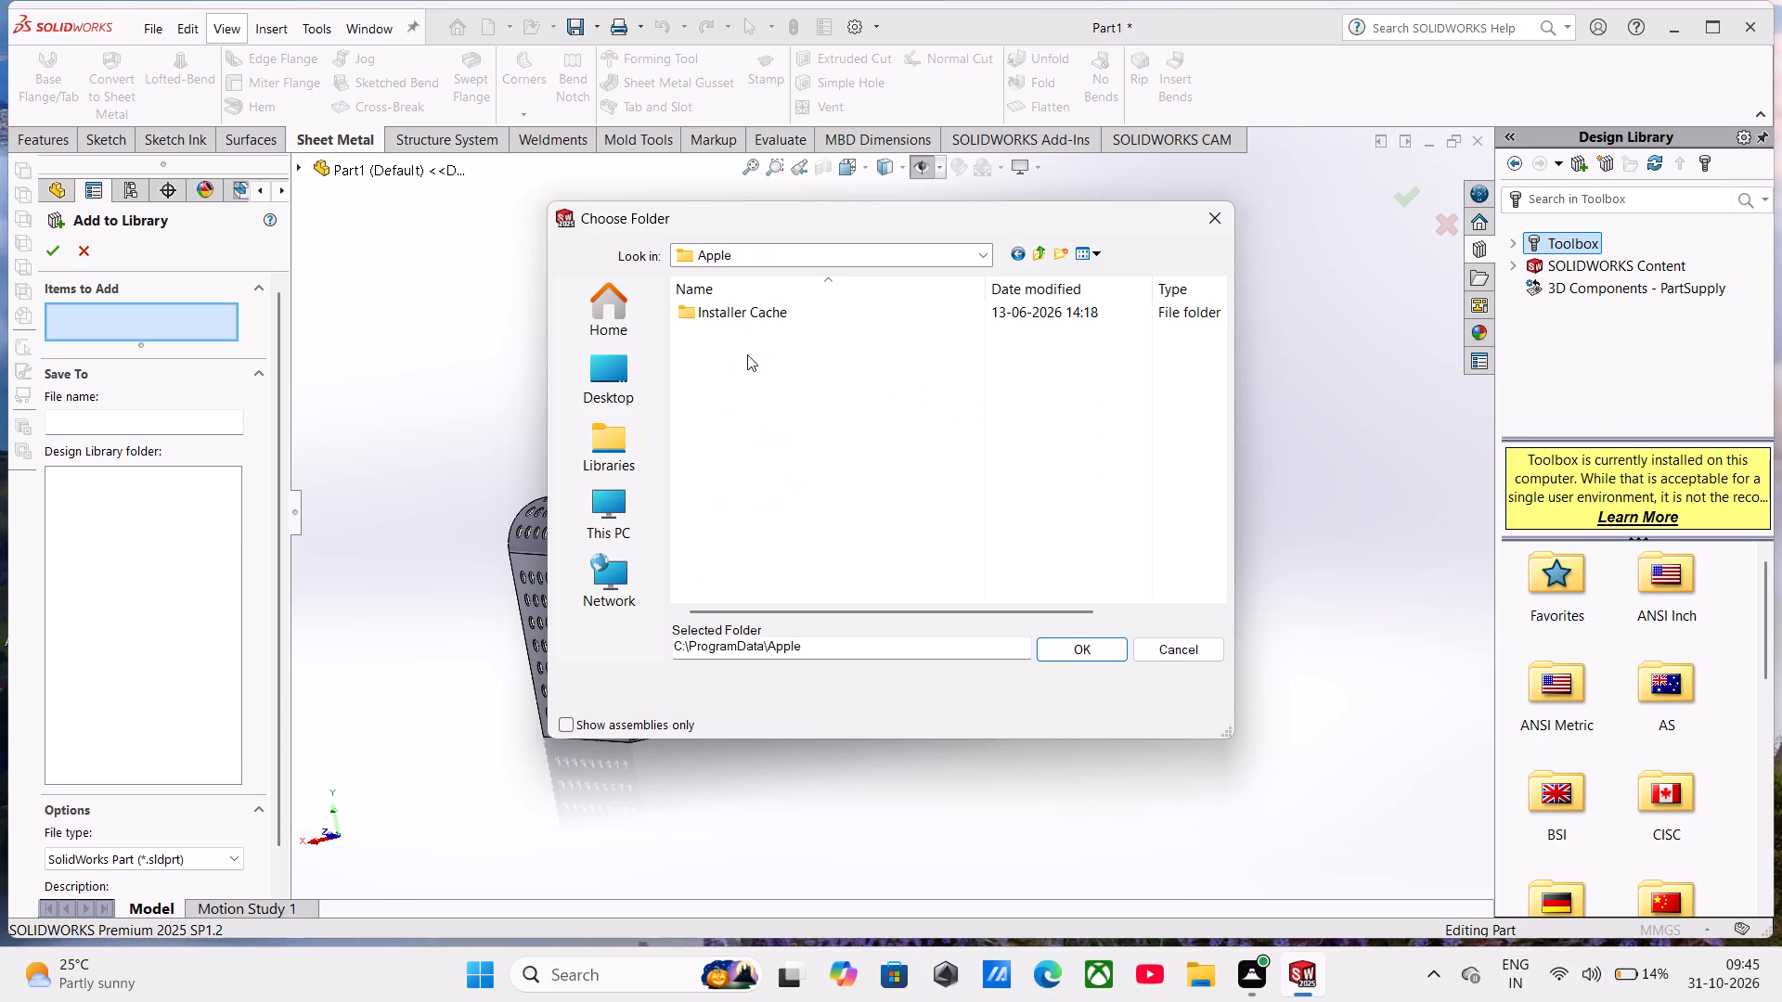
double_click(751, 320)
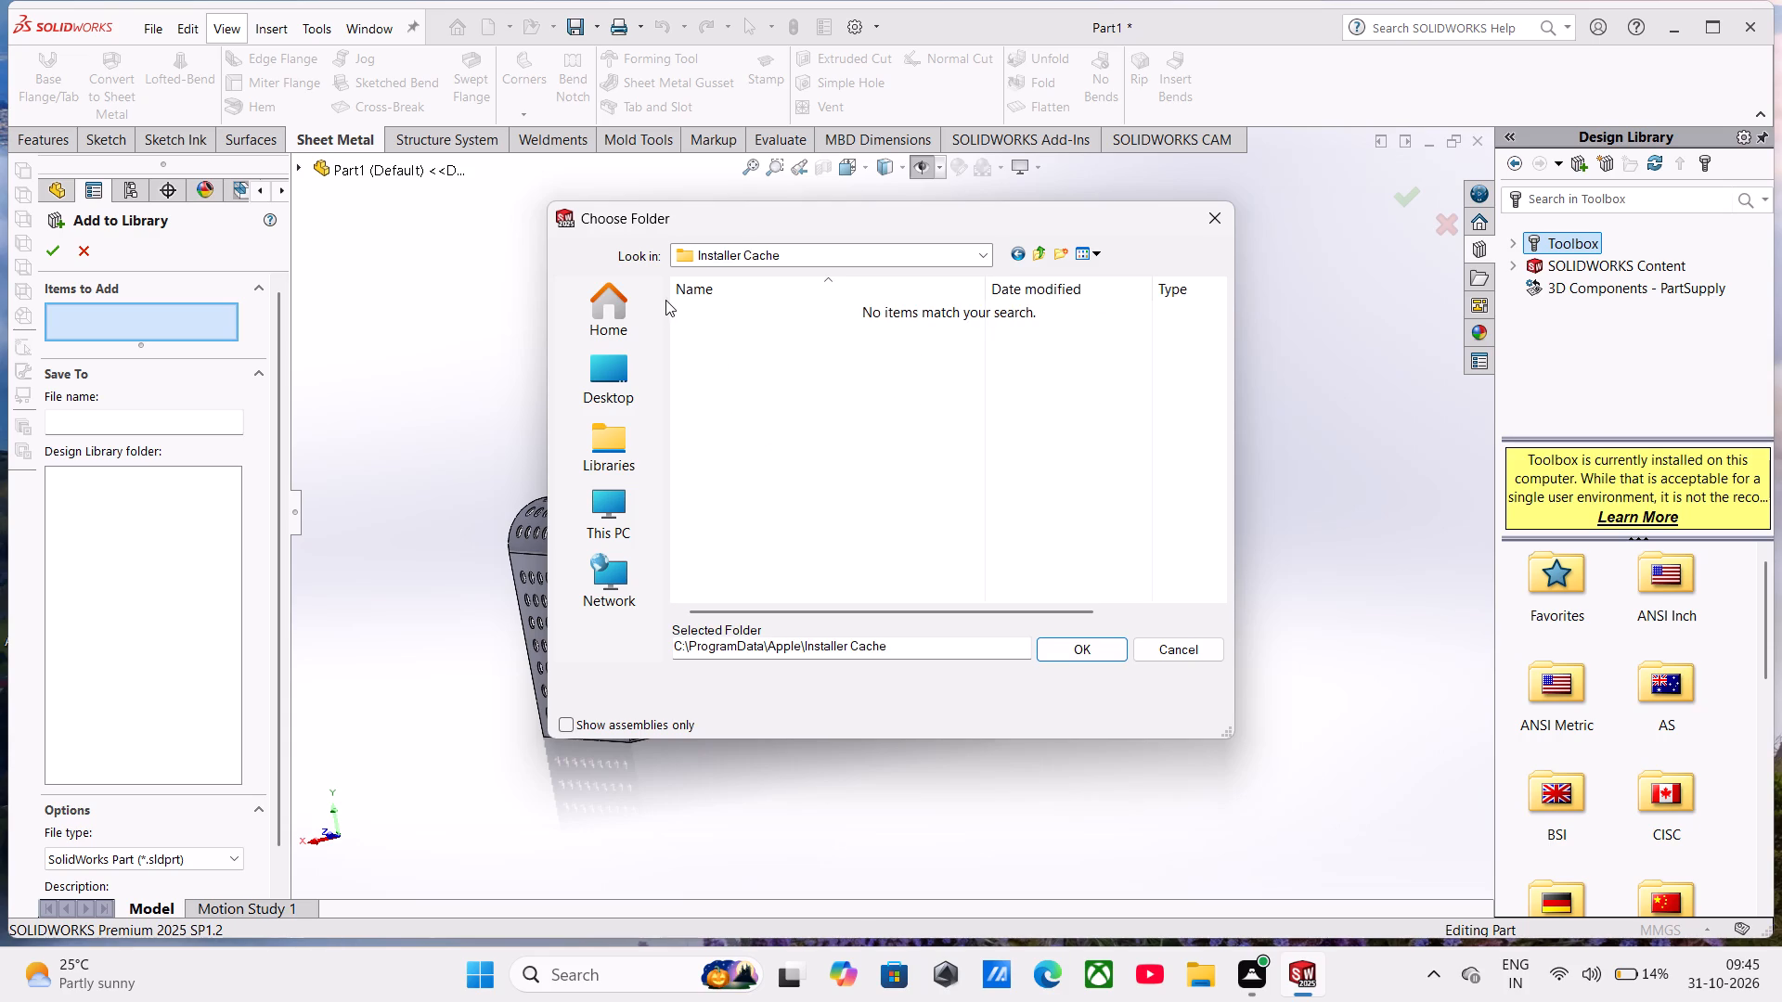
click(1013, 256)
click(1013, 256)
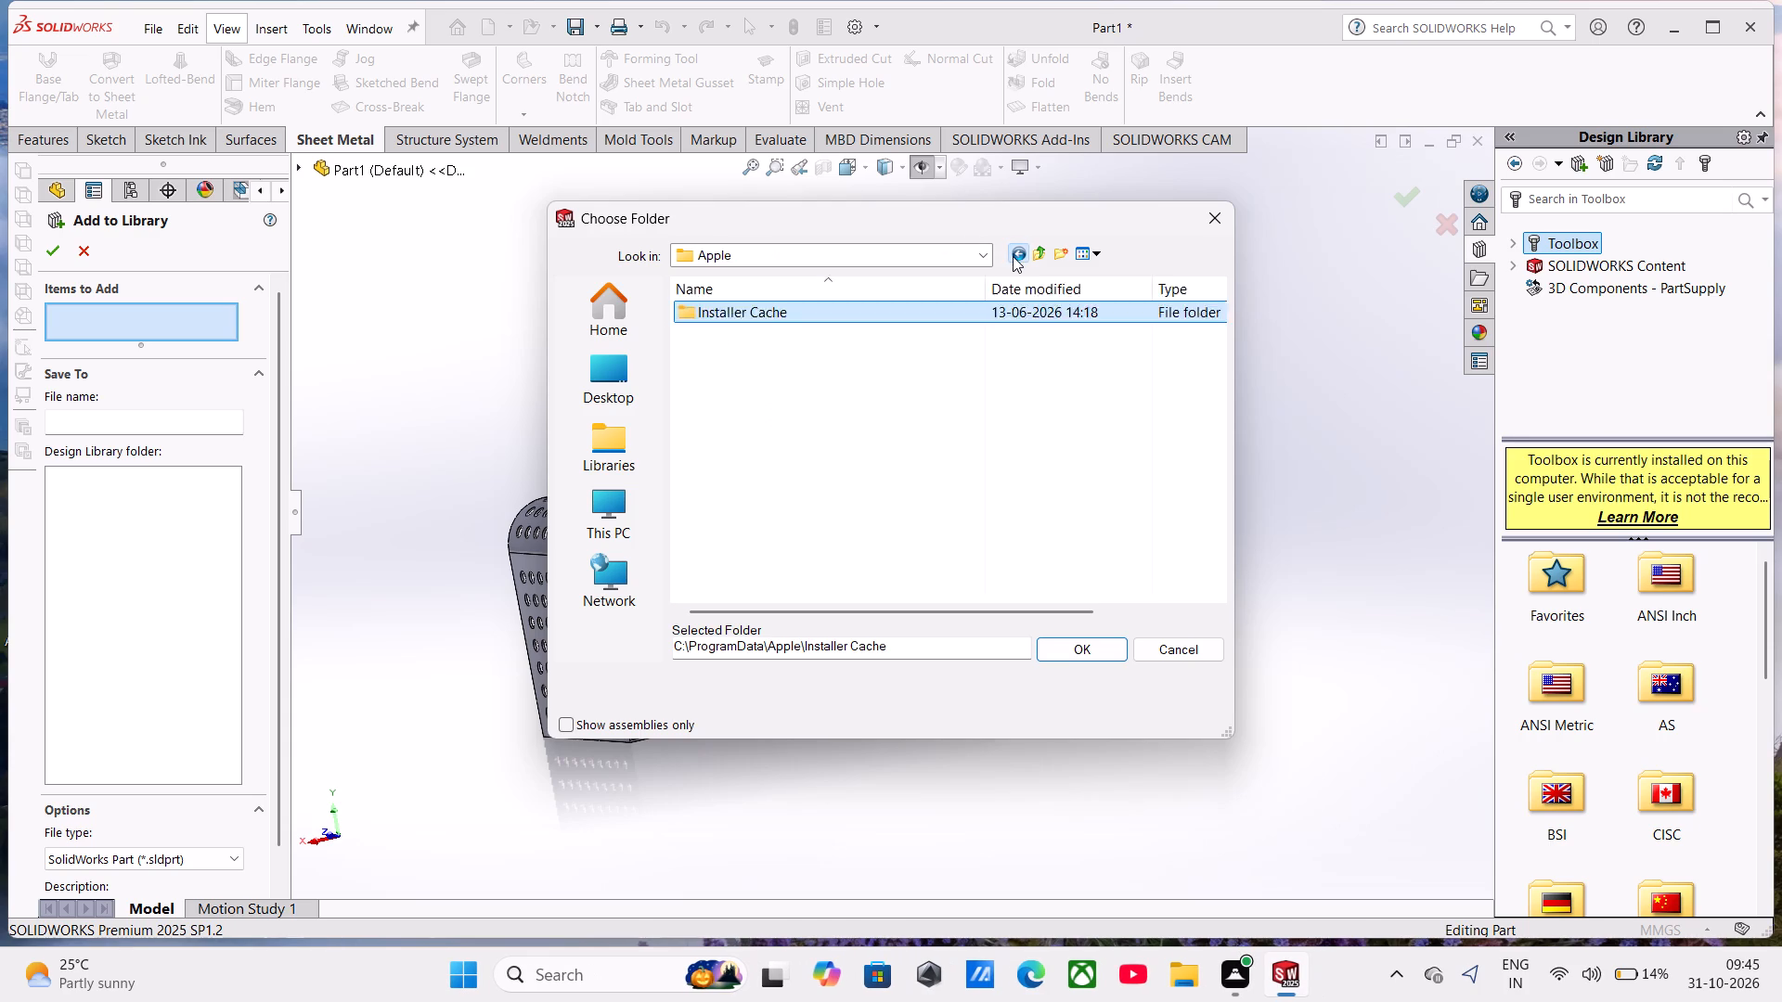
scroll(772, 542, down, 8)
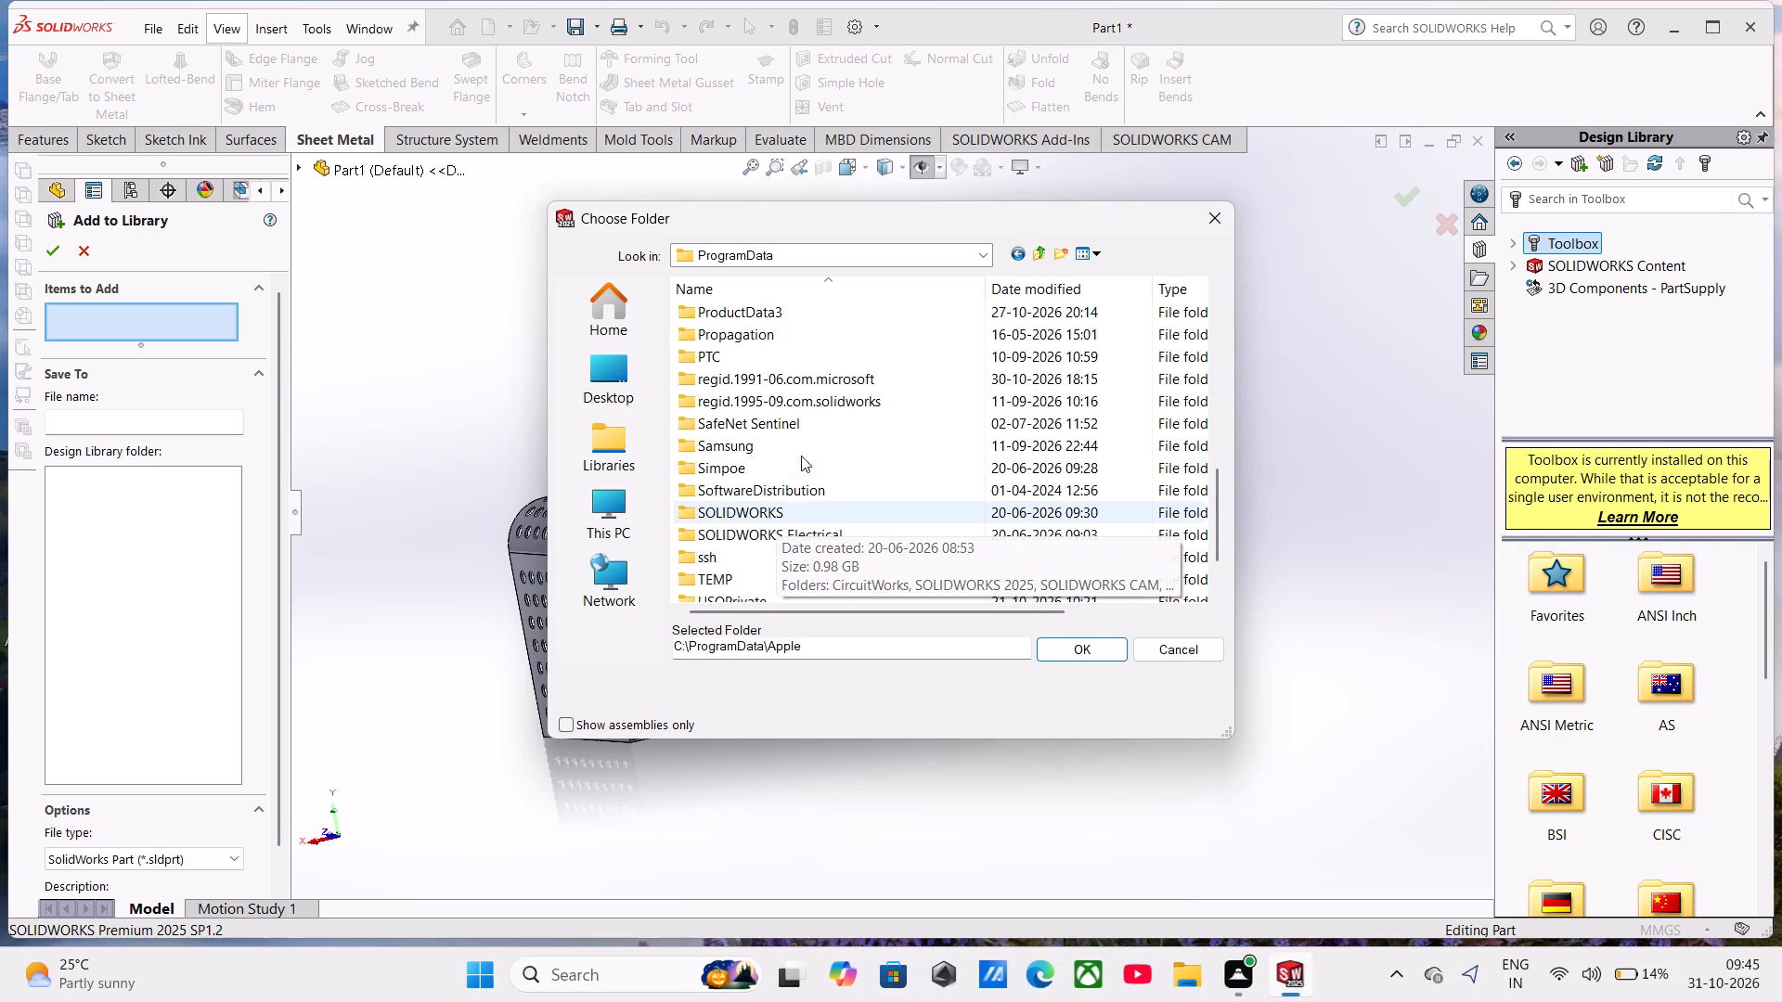
double_click(743, 516)
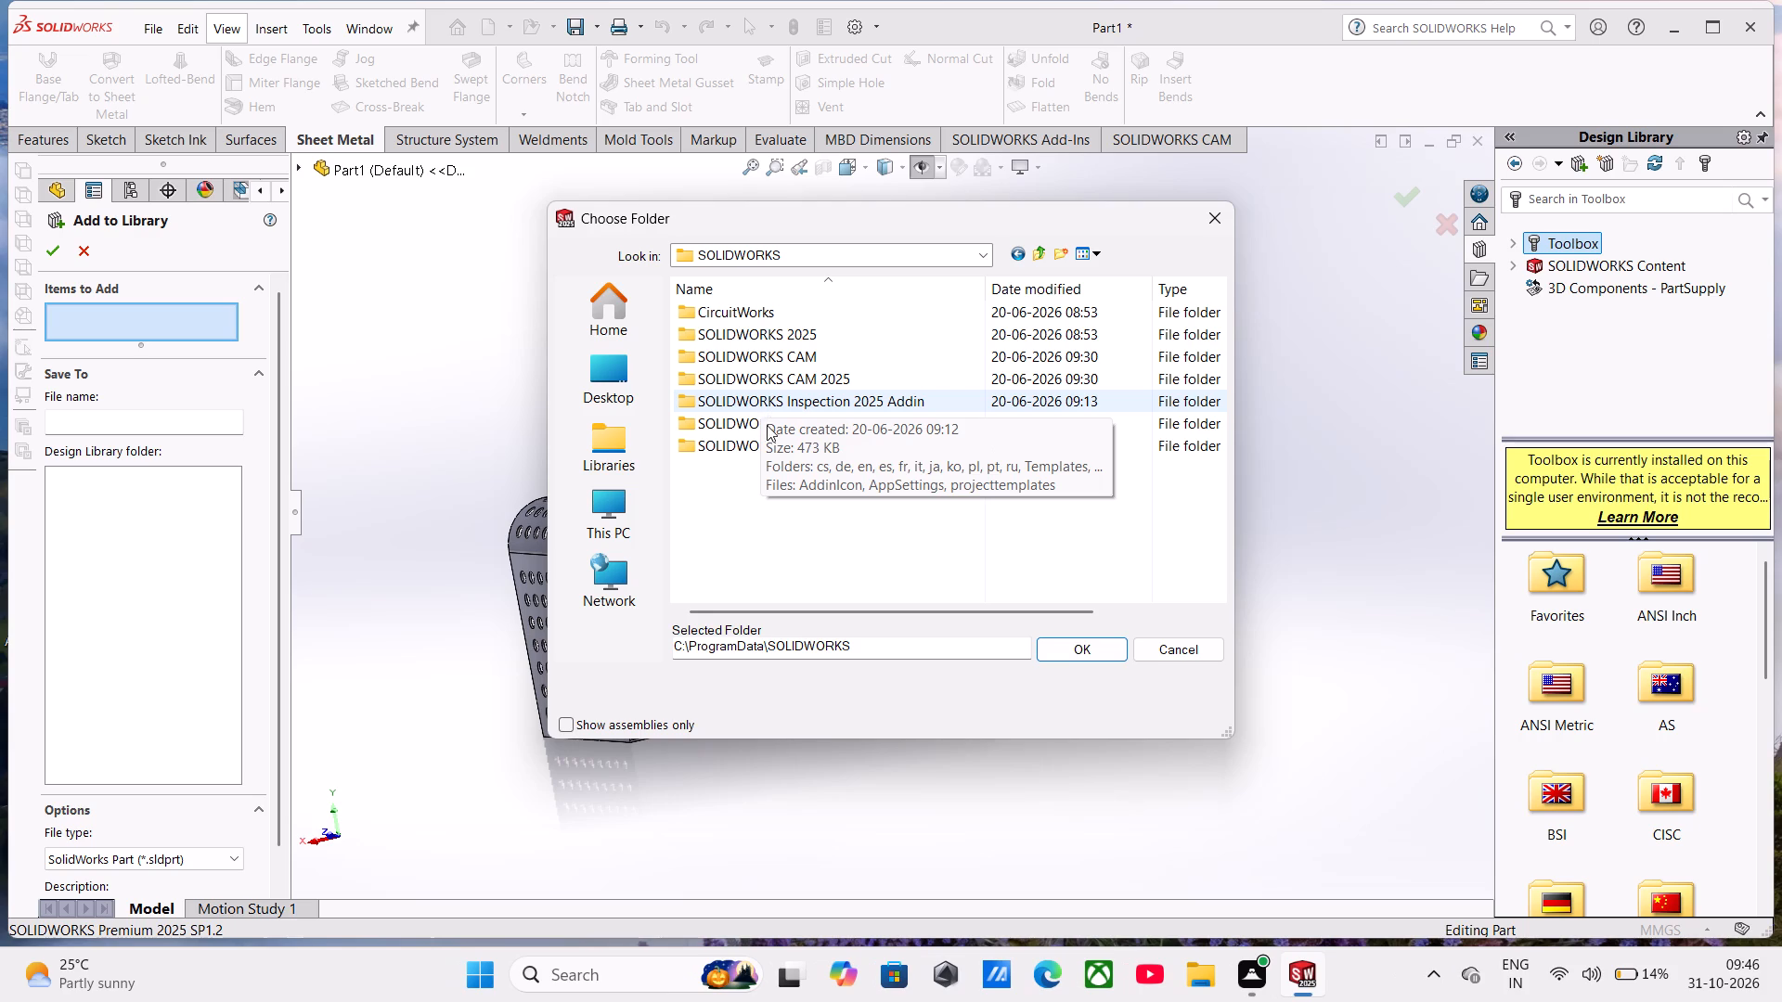
double_click(800, 336)
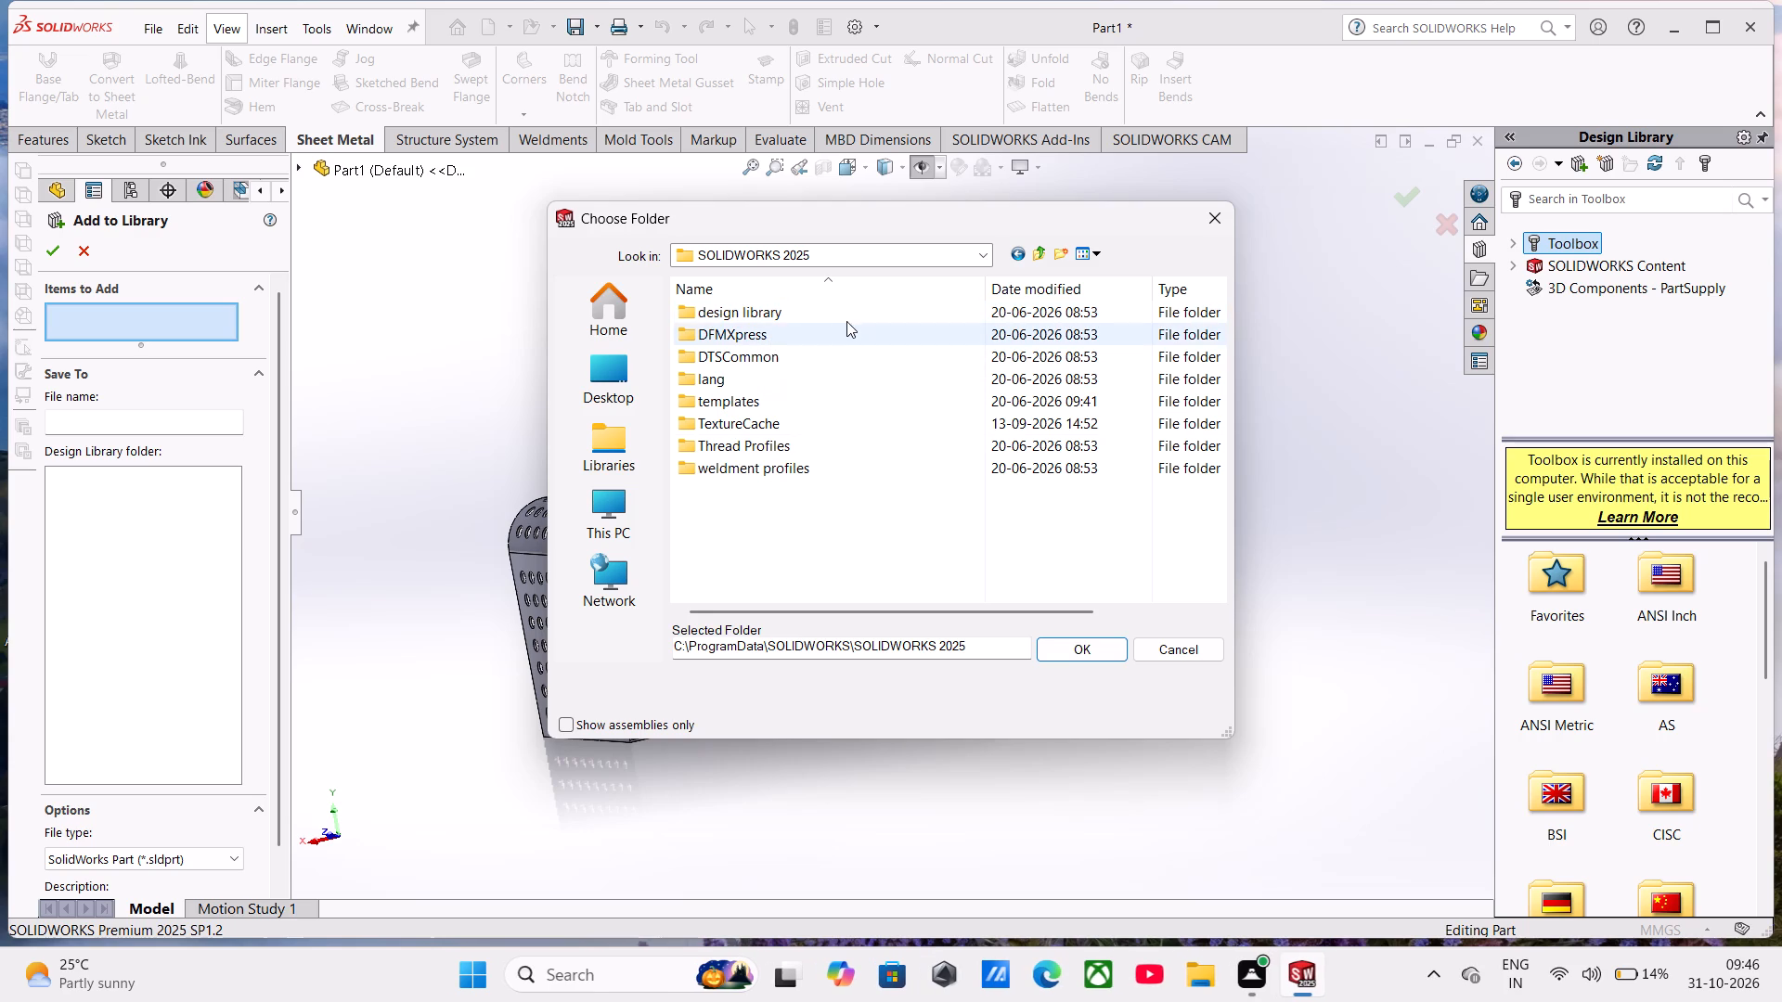
click(845, 319)
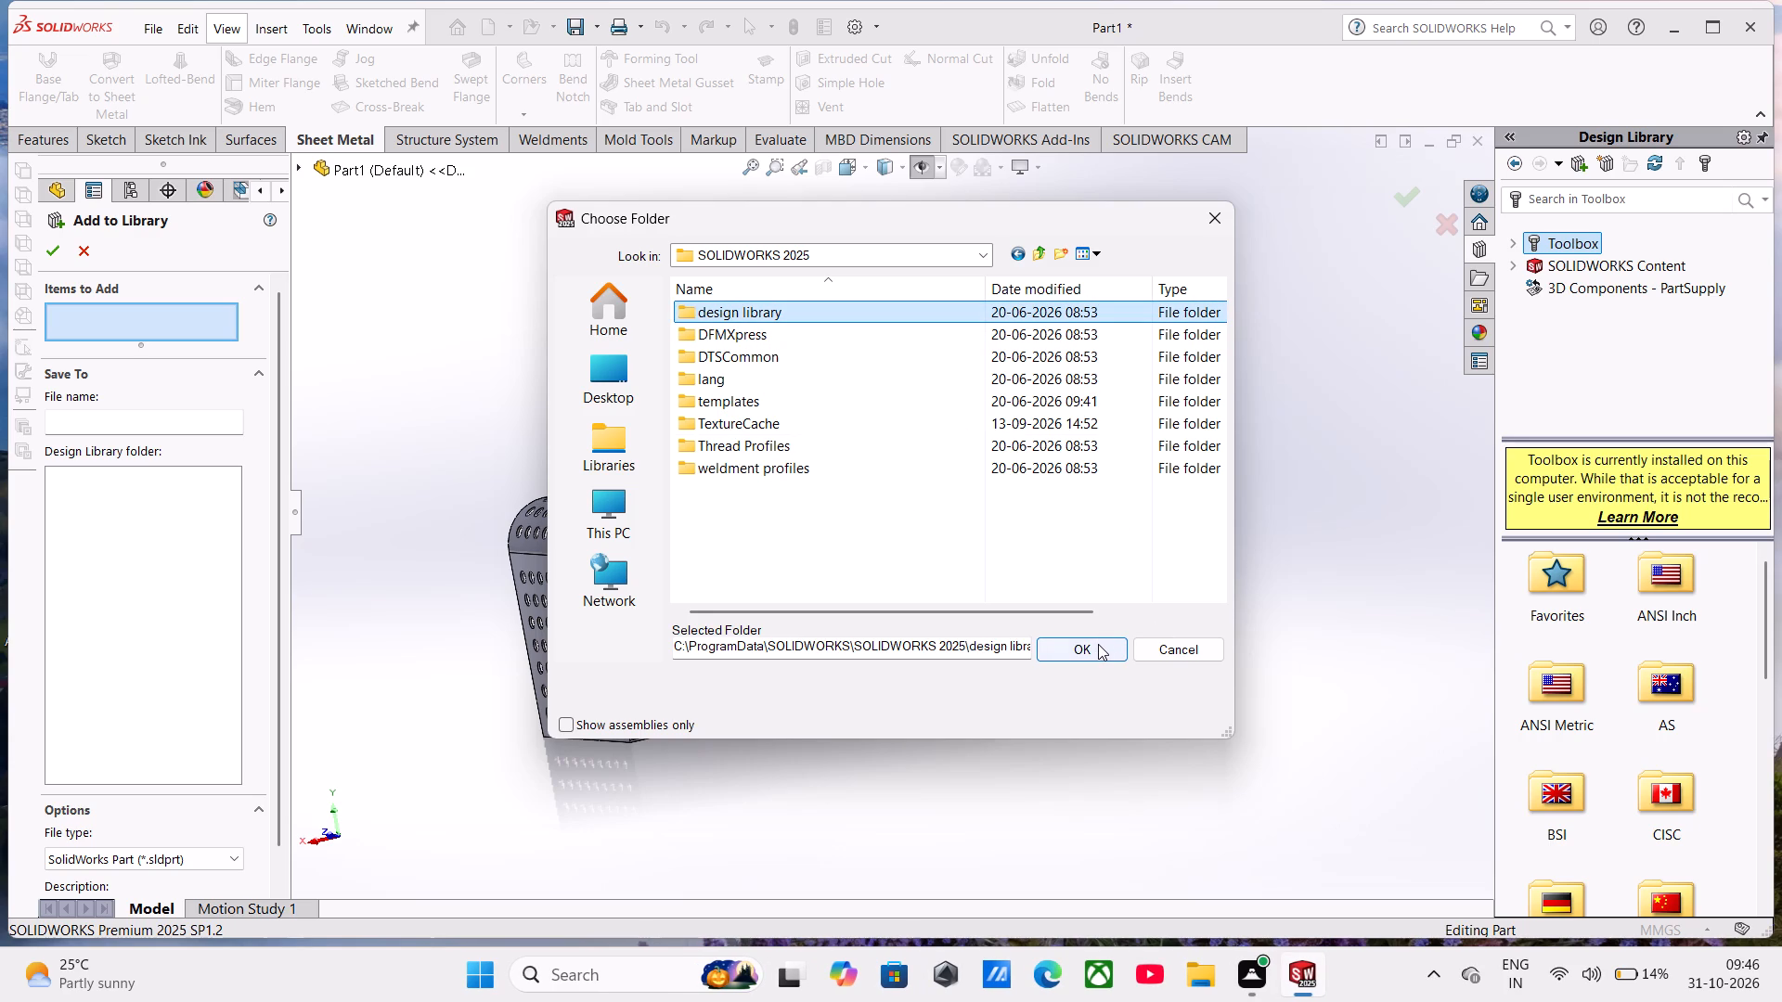
click(1098, 644)
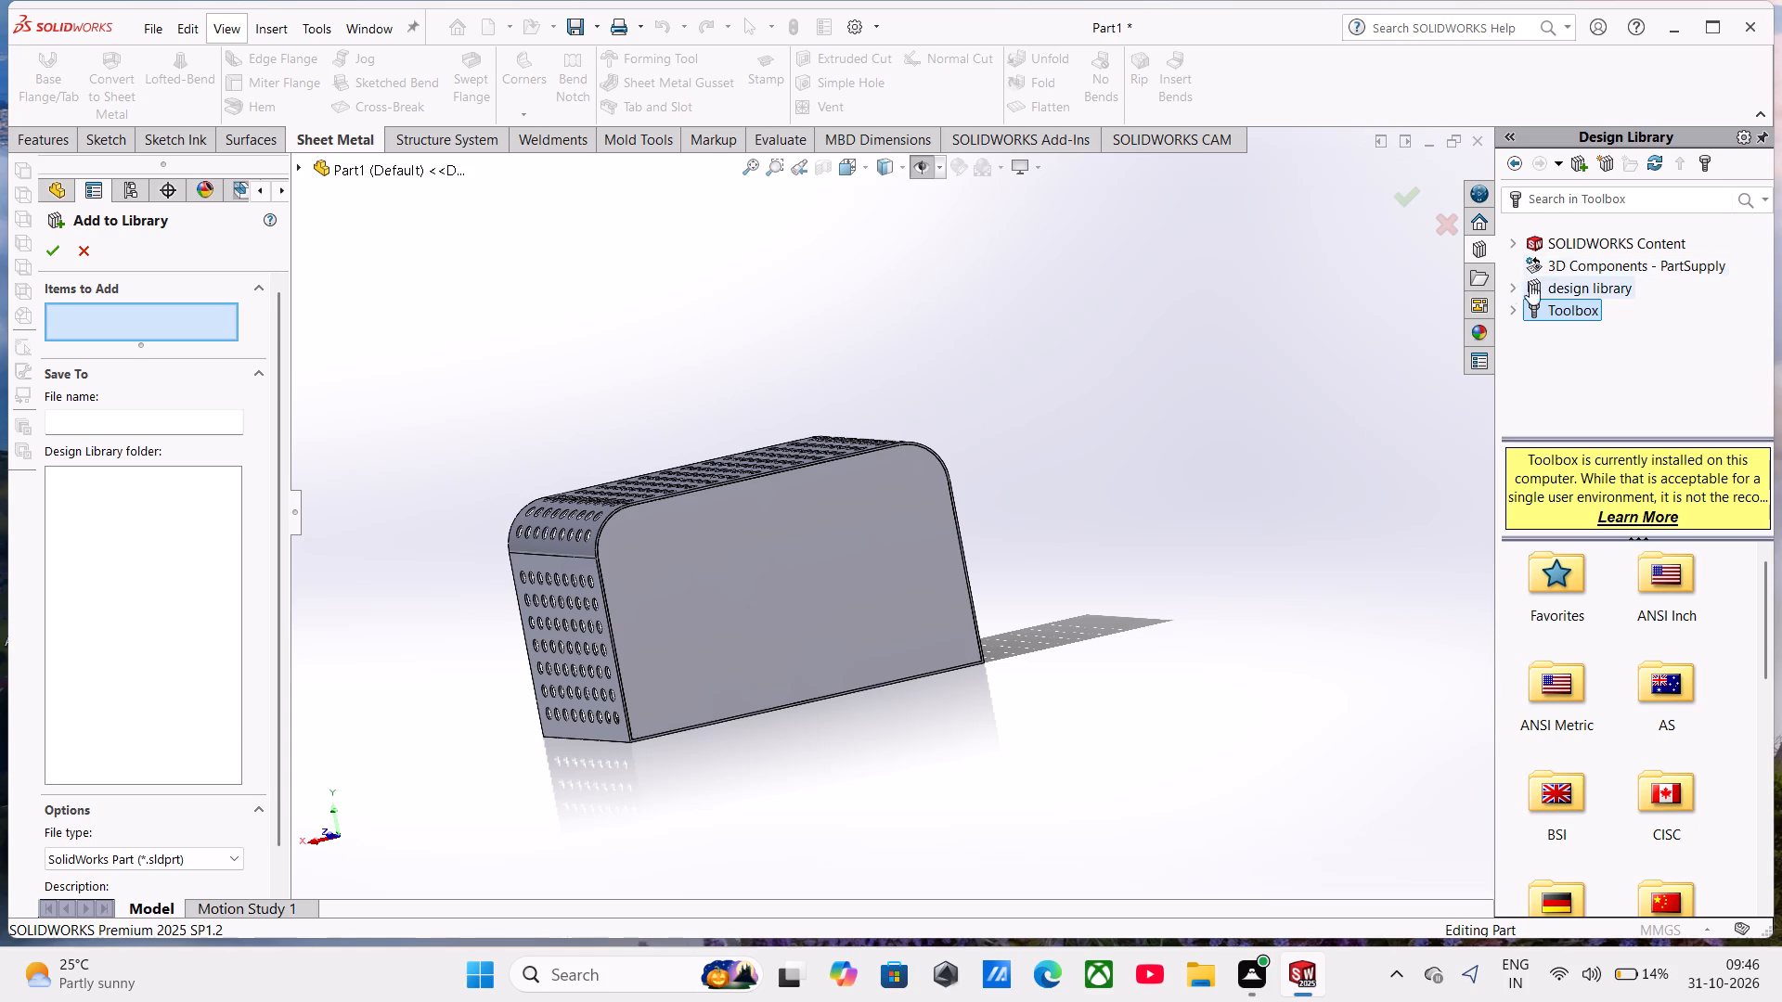
Open the louvers folder under forming tools in the added design library.
click(1514, 288)
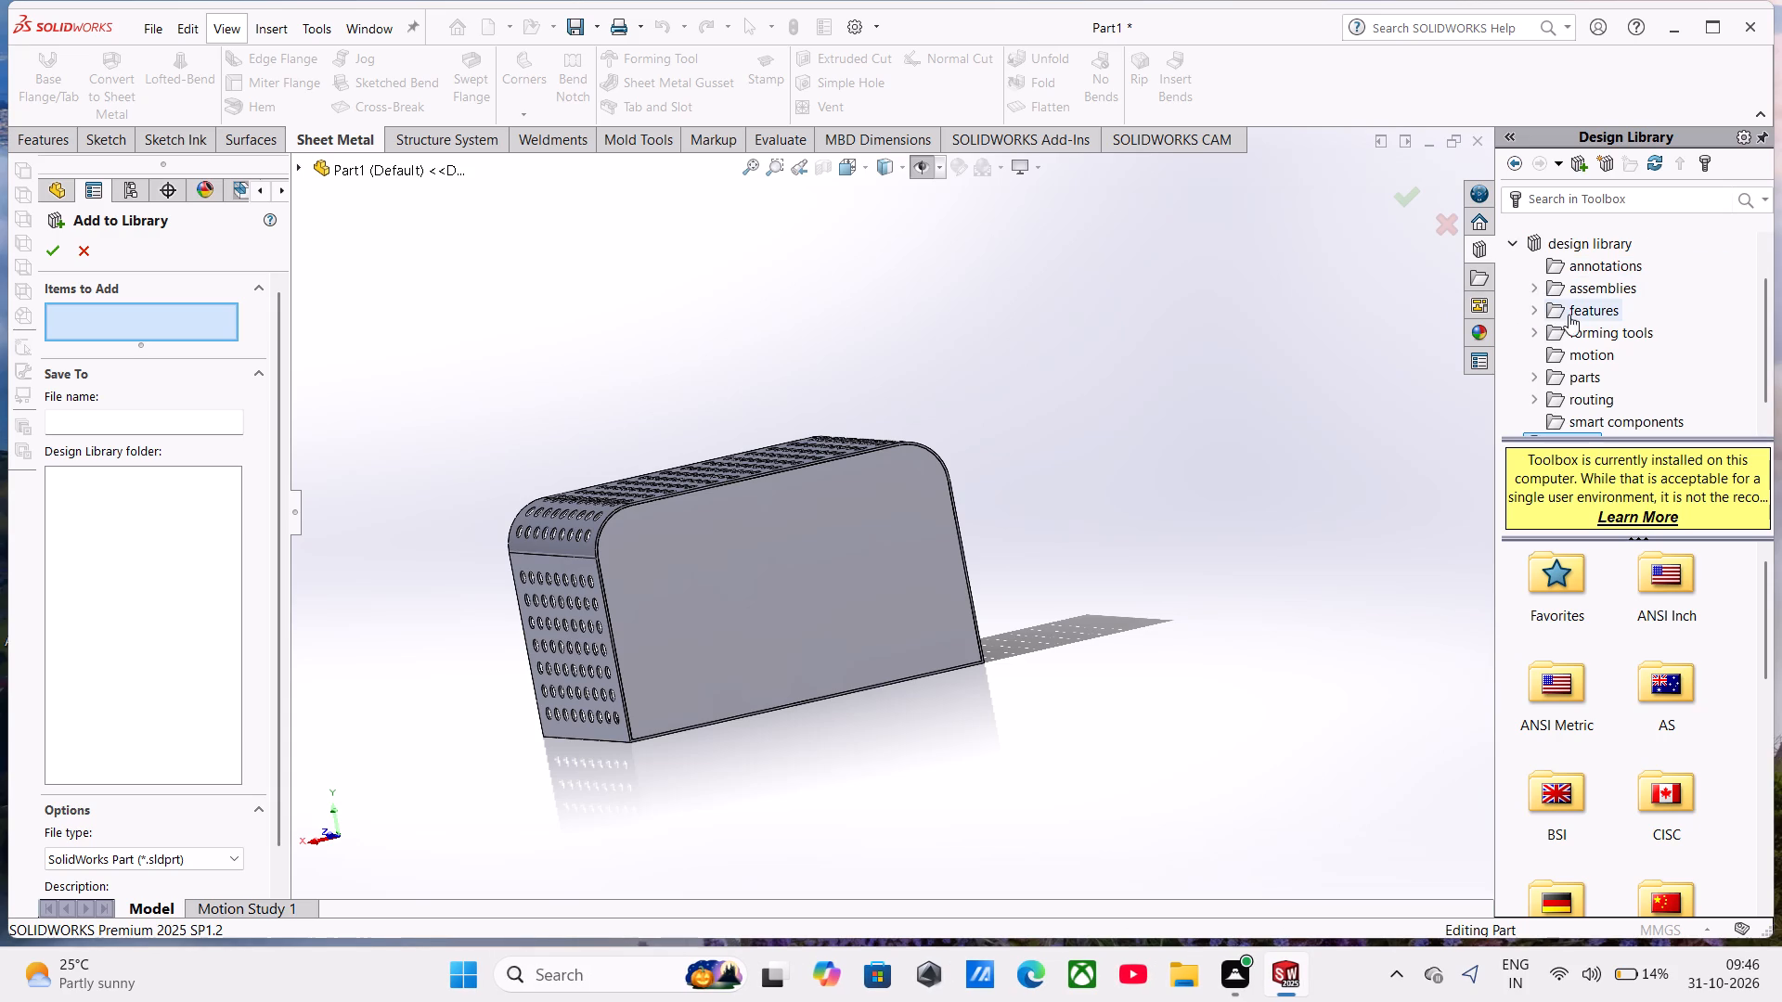
scroll(1563, 324, down, 1)
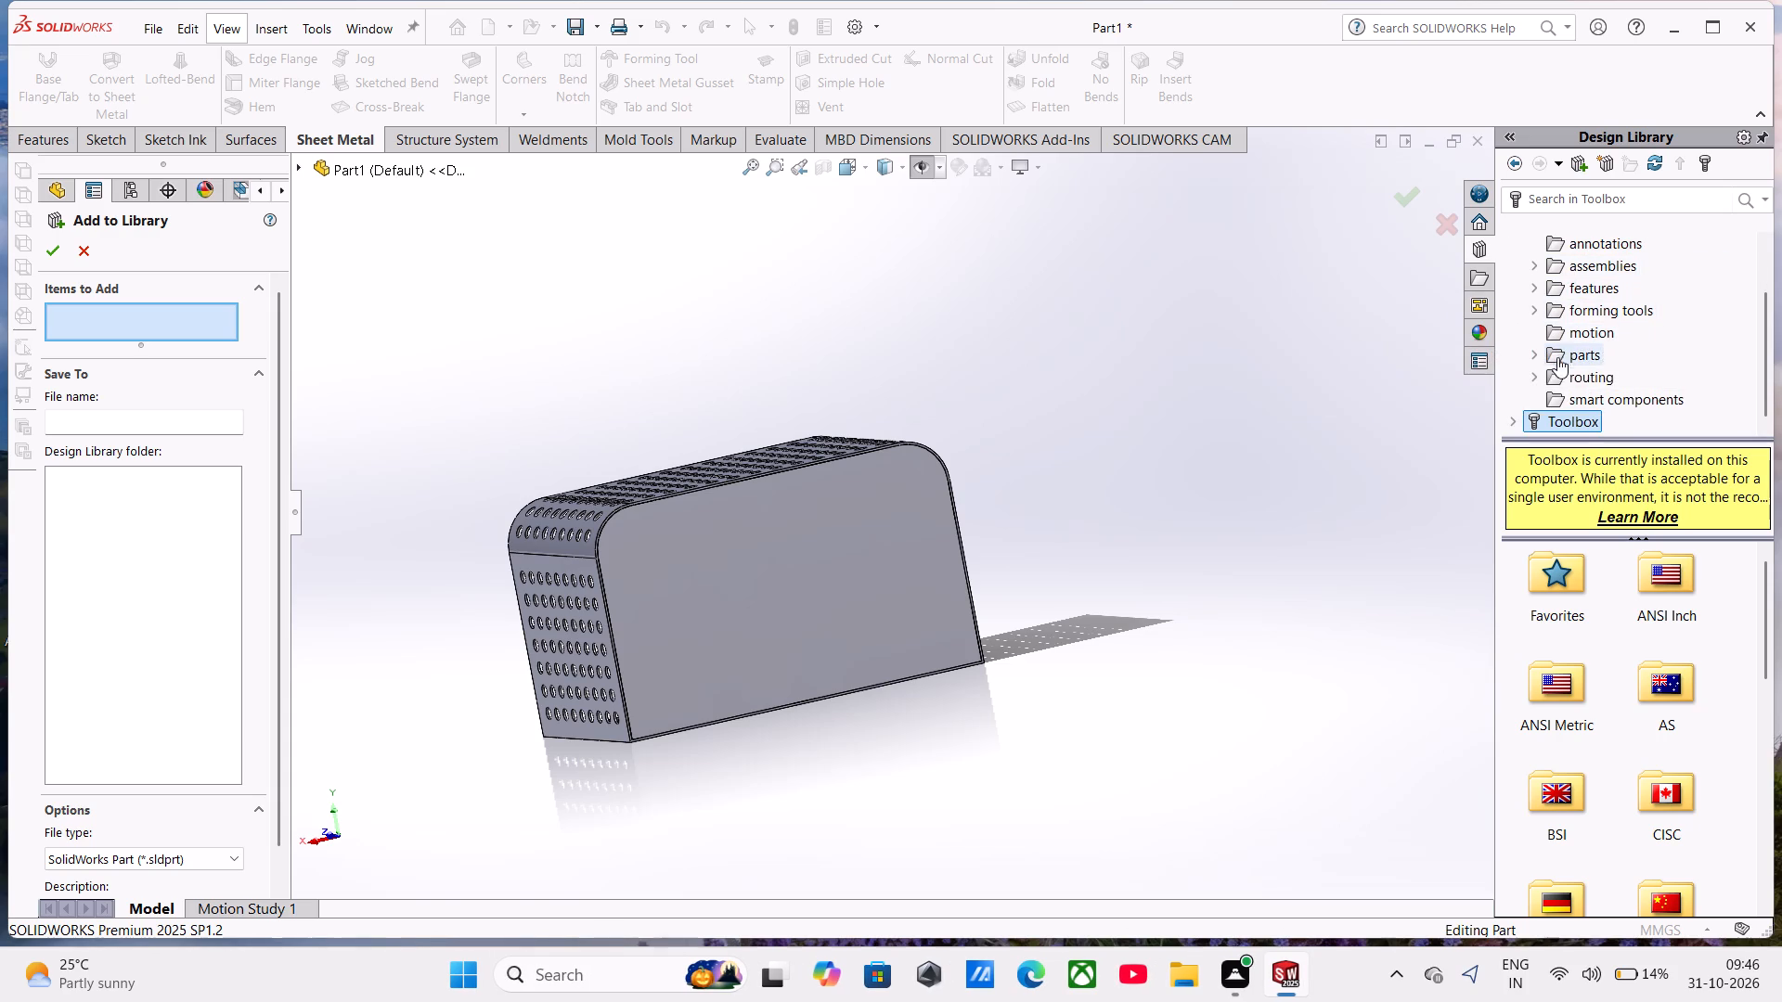
click(1538, 307)
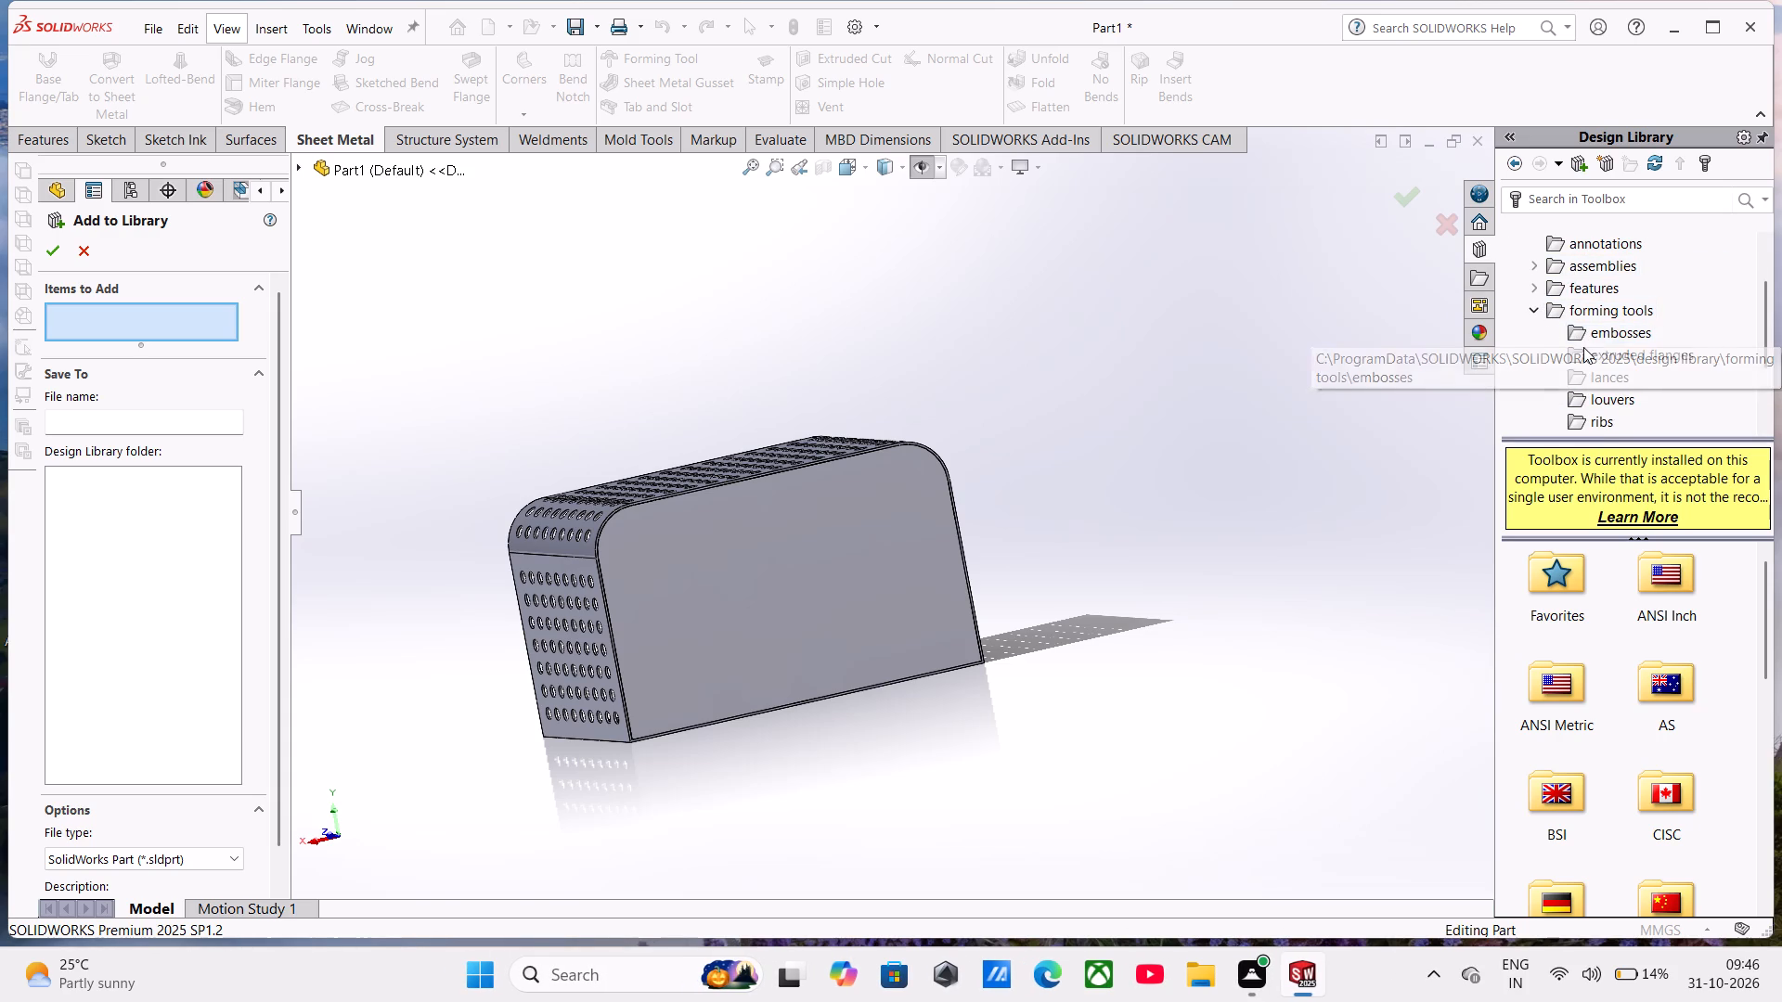
scroll(1583, 353, down, 3)
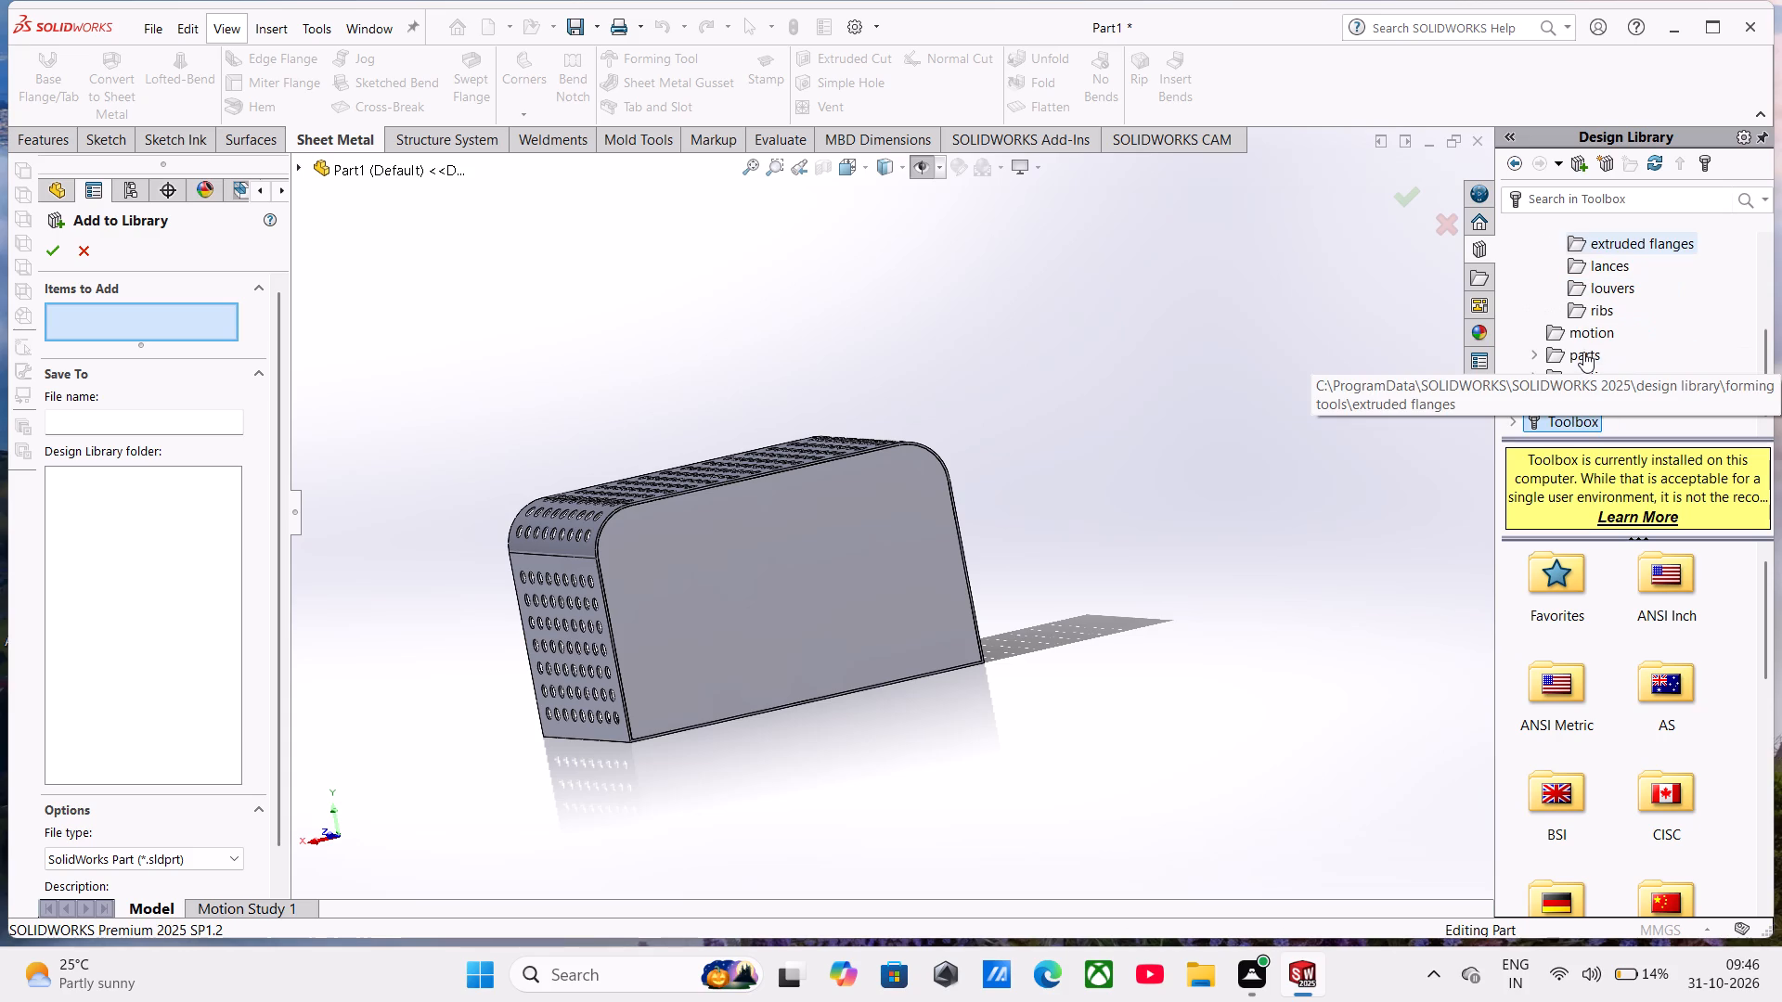
scroll(1579, 320, up, 1)
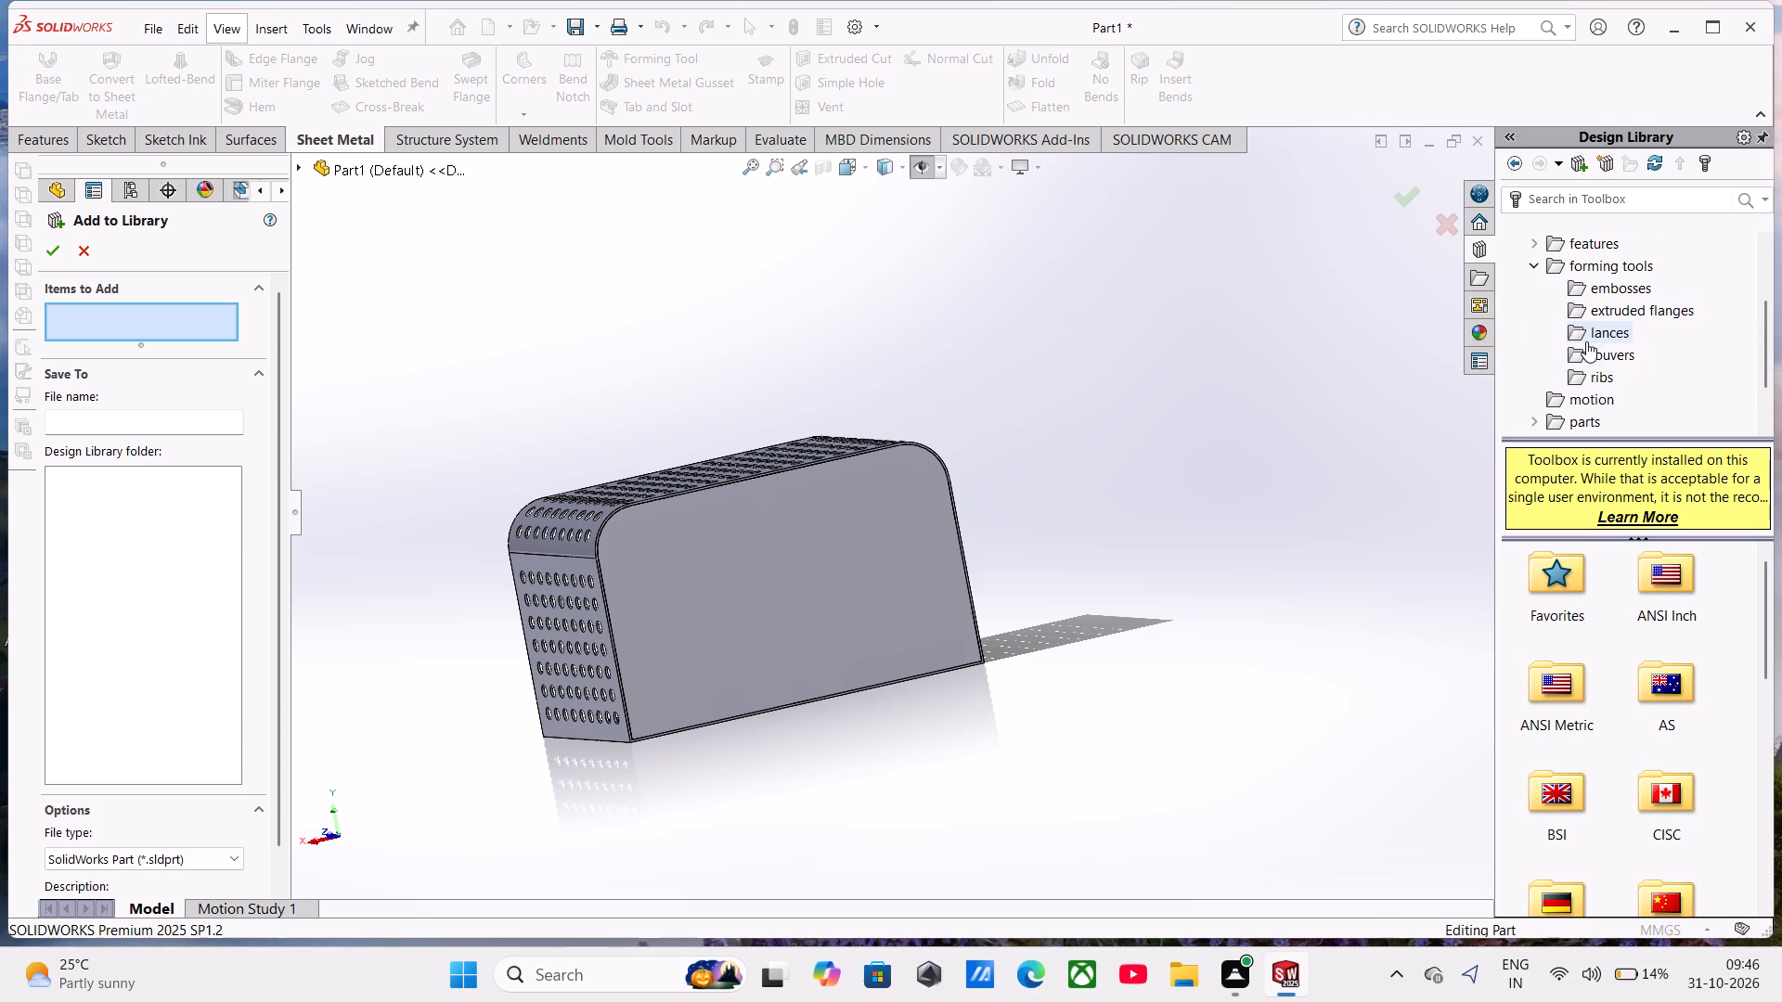
click(1584, 345)
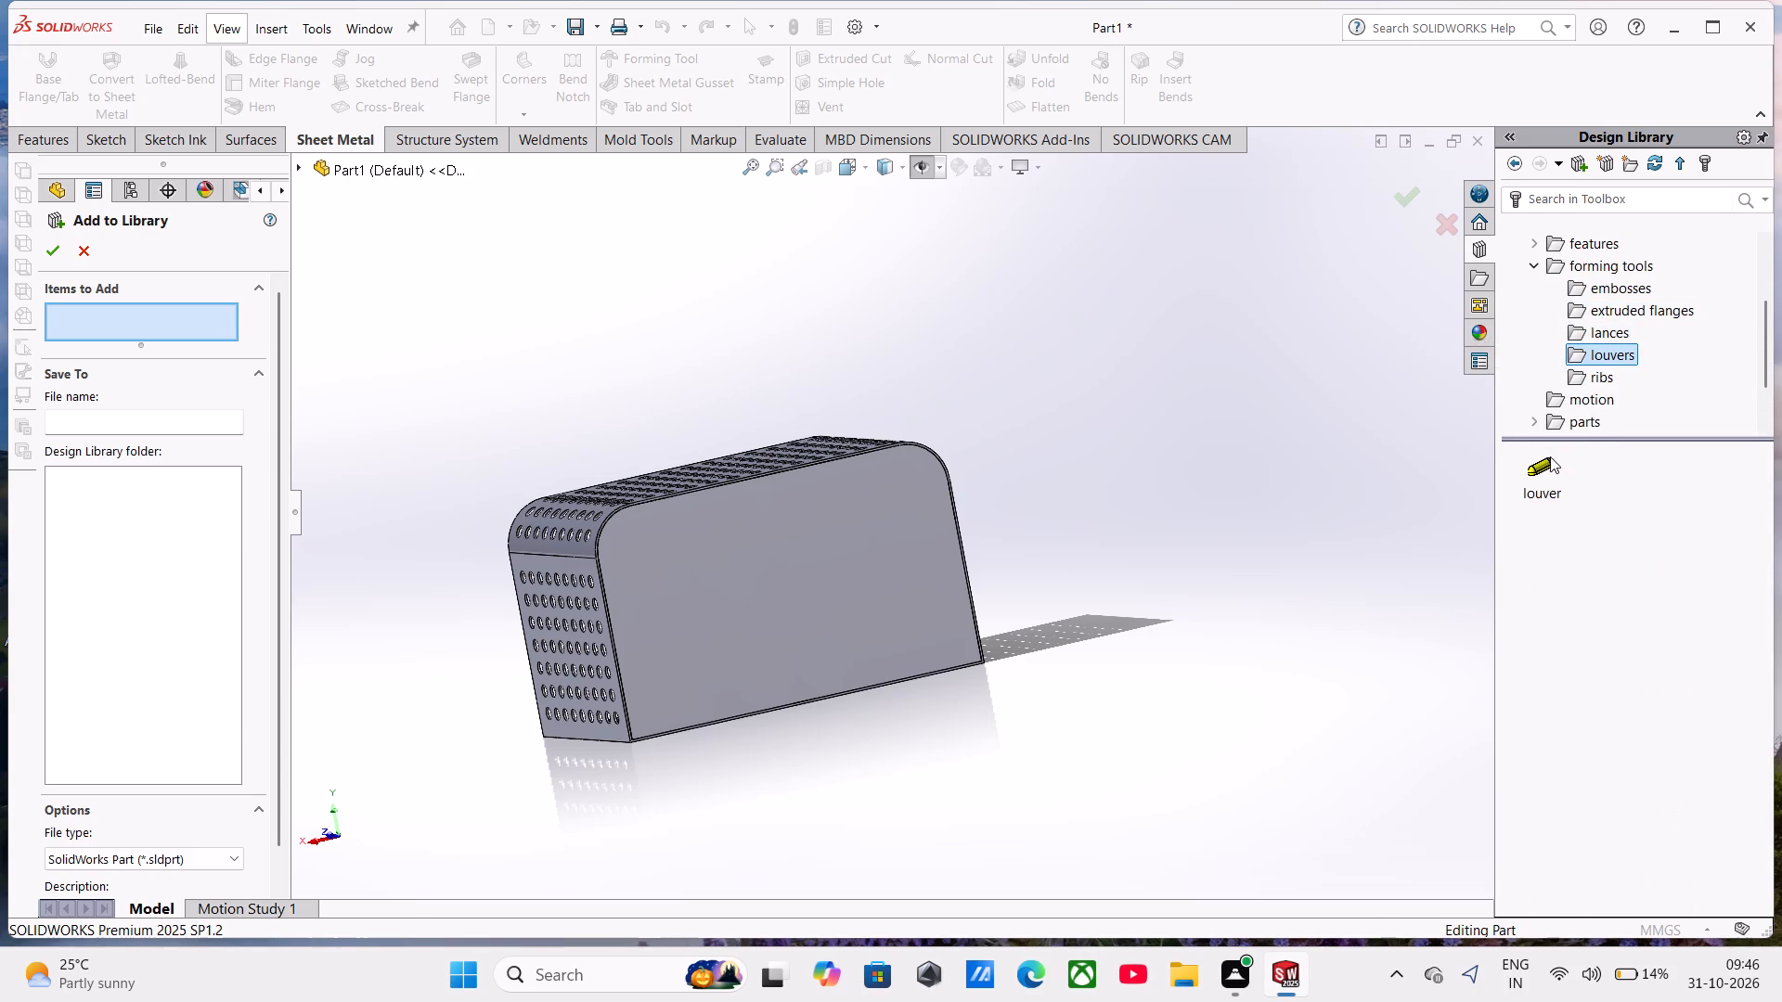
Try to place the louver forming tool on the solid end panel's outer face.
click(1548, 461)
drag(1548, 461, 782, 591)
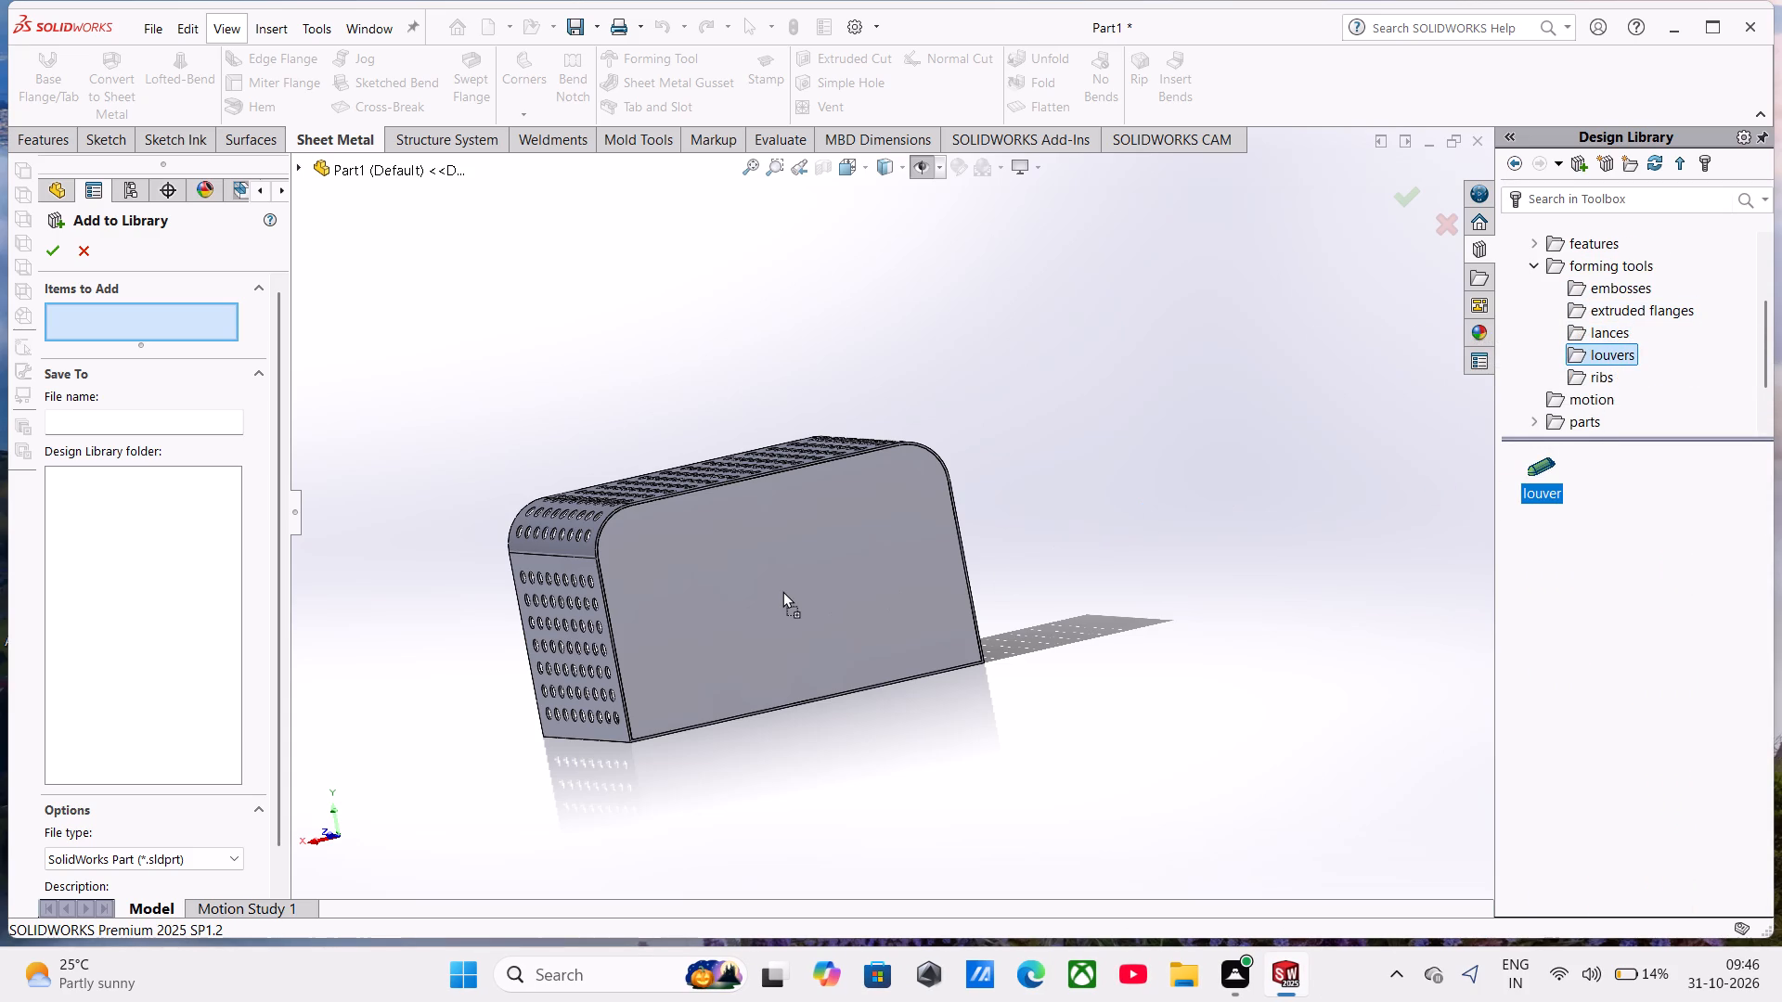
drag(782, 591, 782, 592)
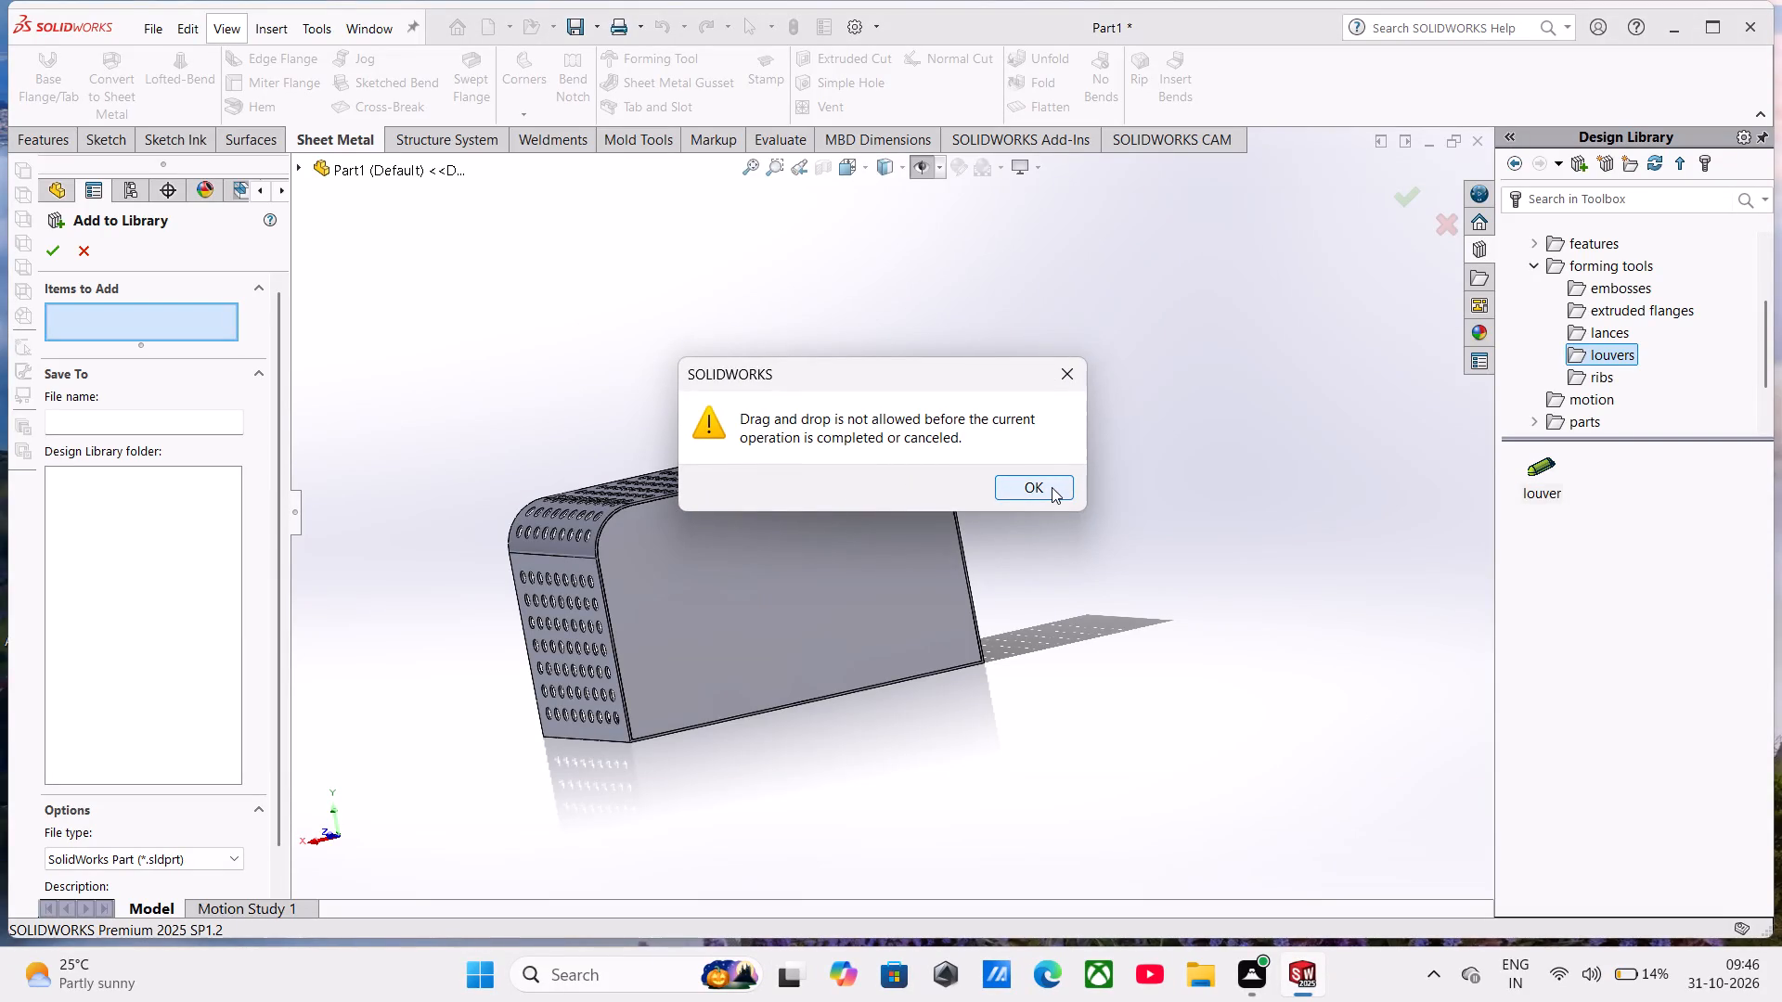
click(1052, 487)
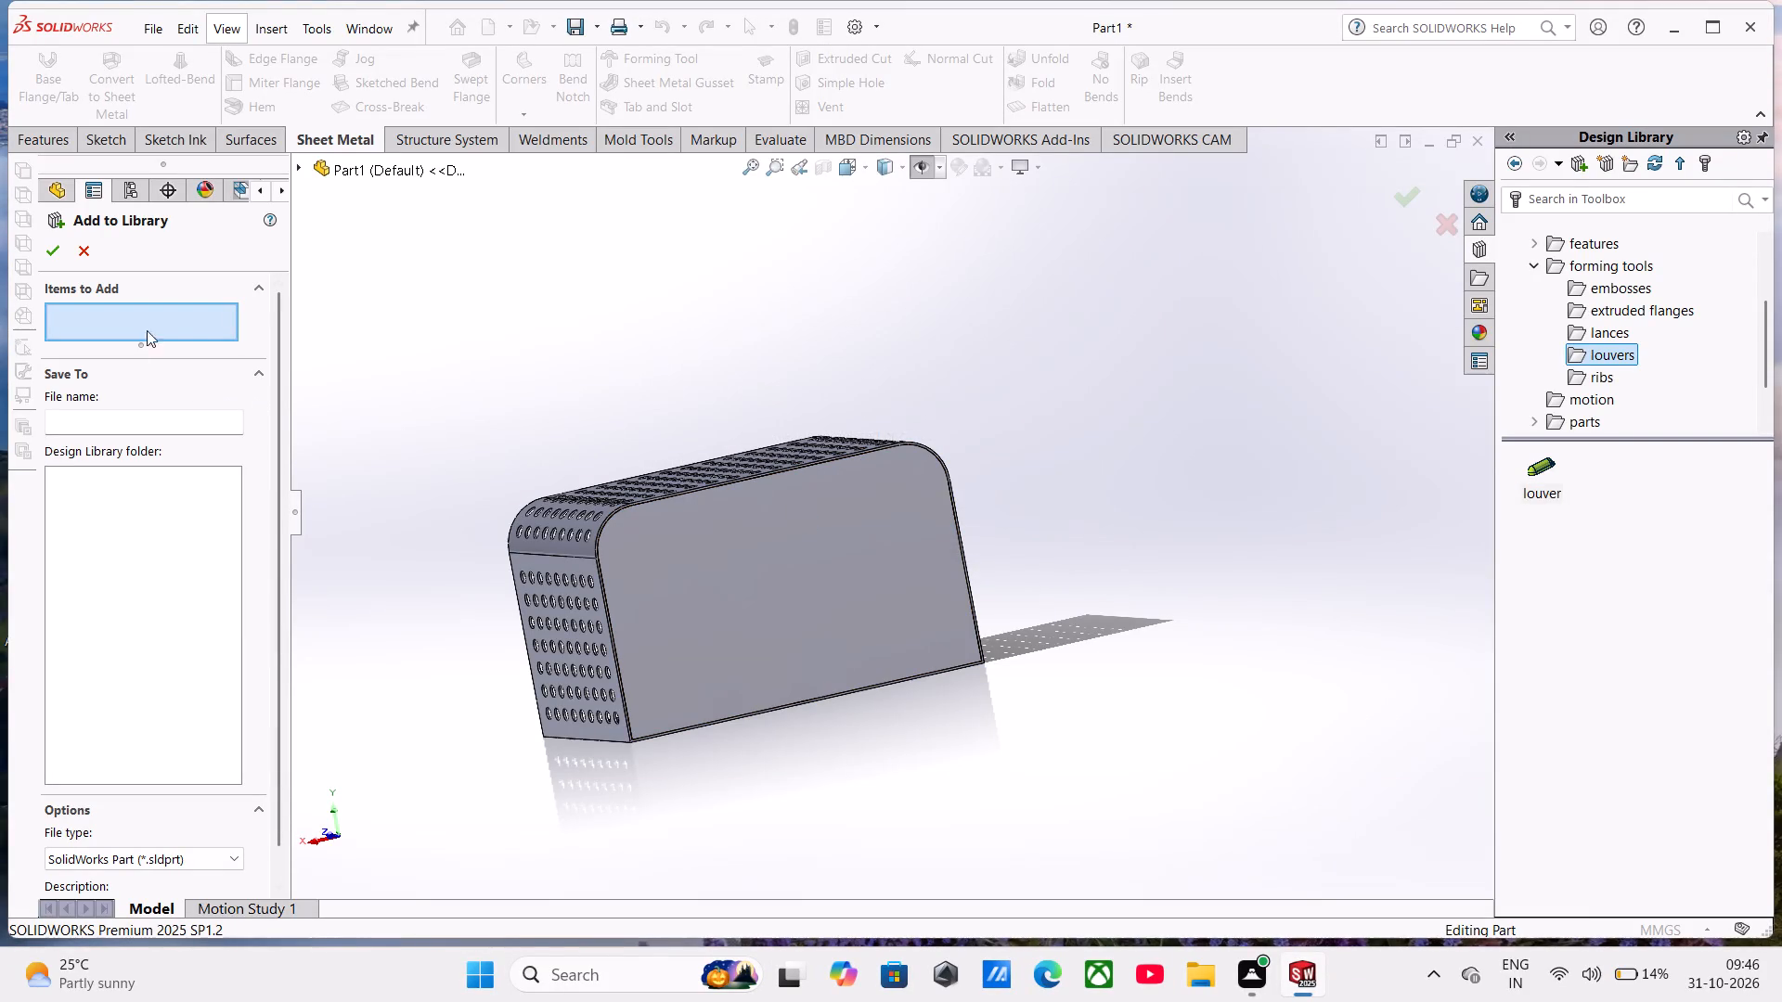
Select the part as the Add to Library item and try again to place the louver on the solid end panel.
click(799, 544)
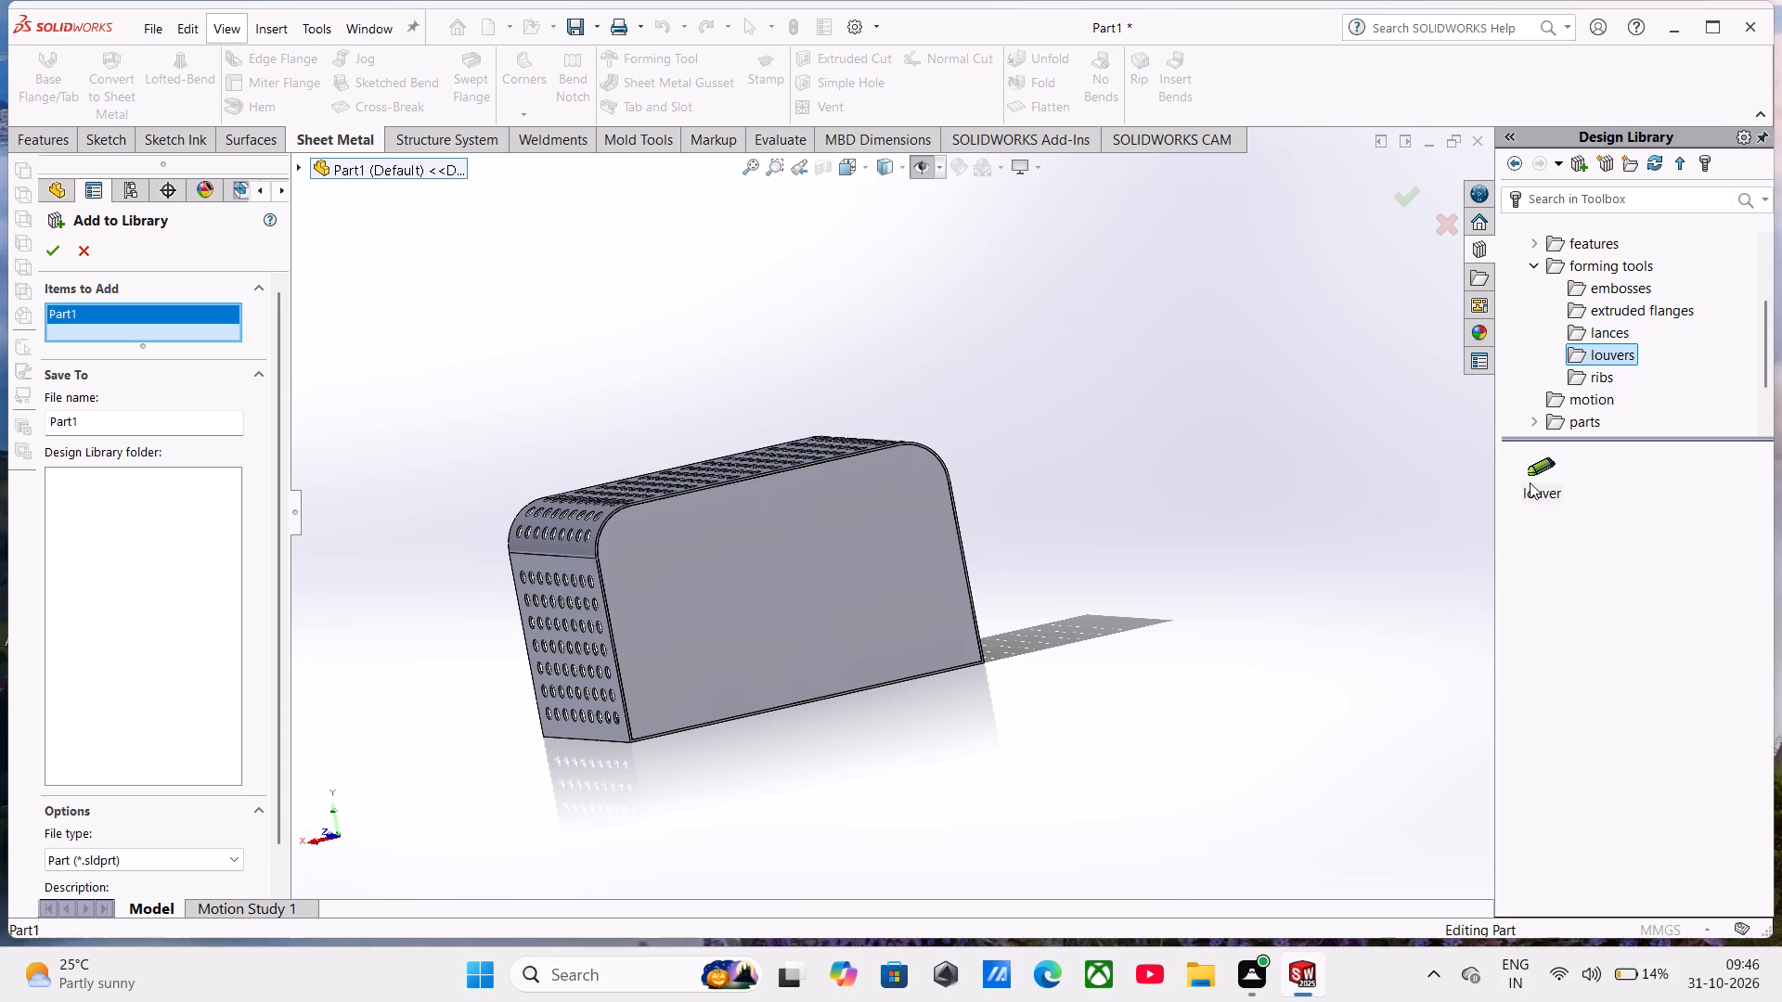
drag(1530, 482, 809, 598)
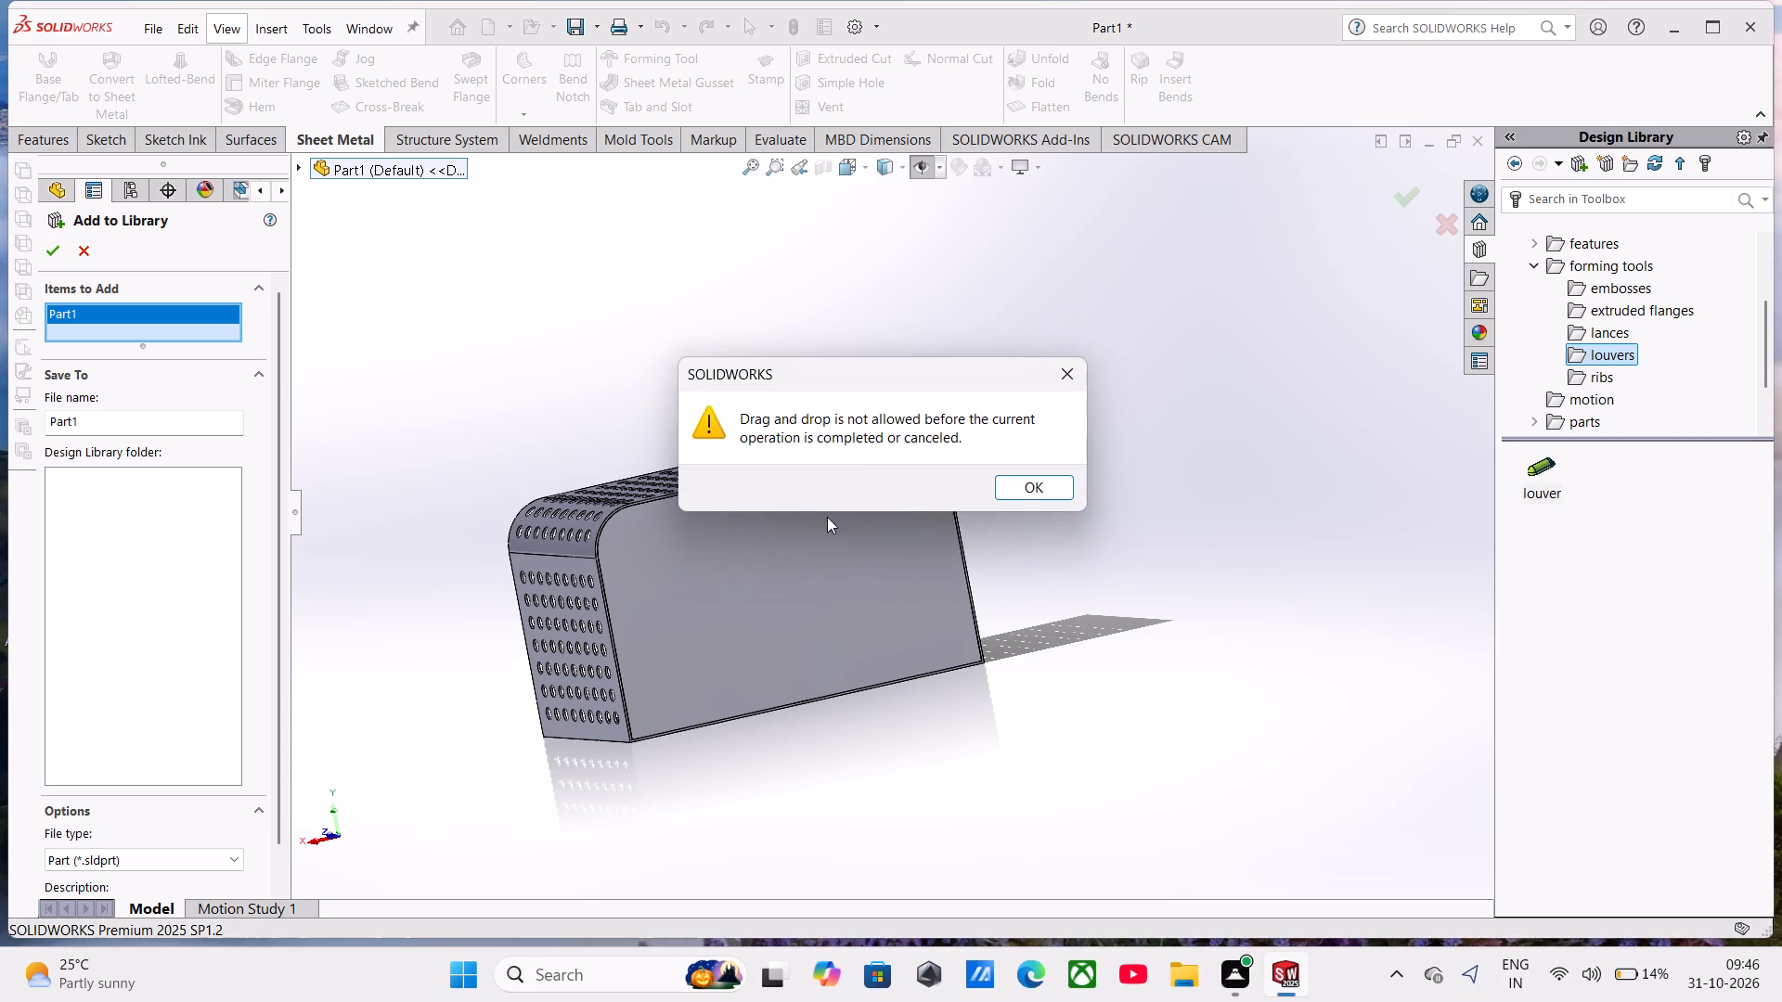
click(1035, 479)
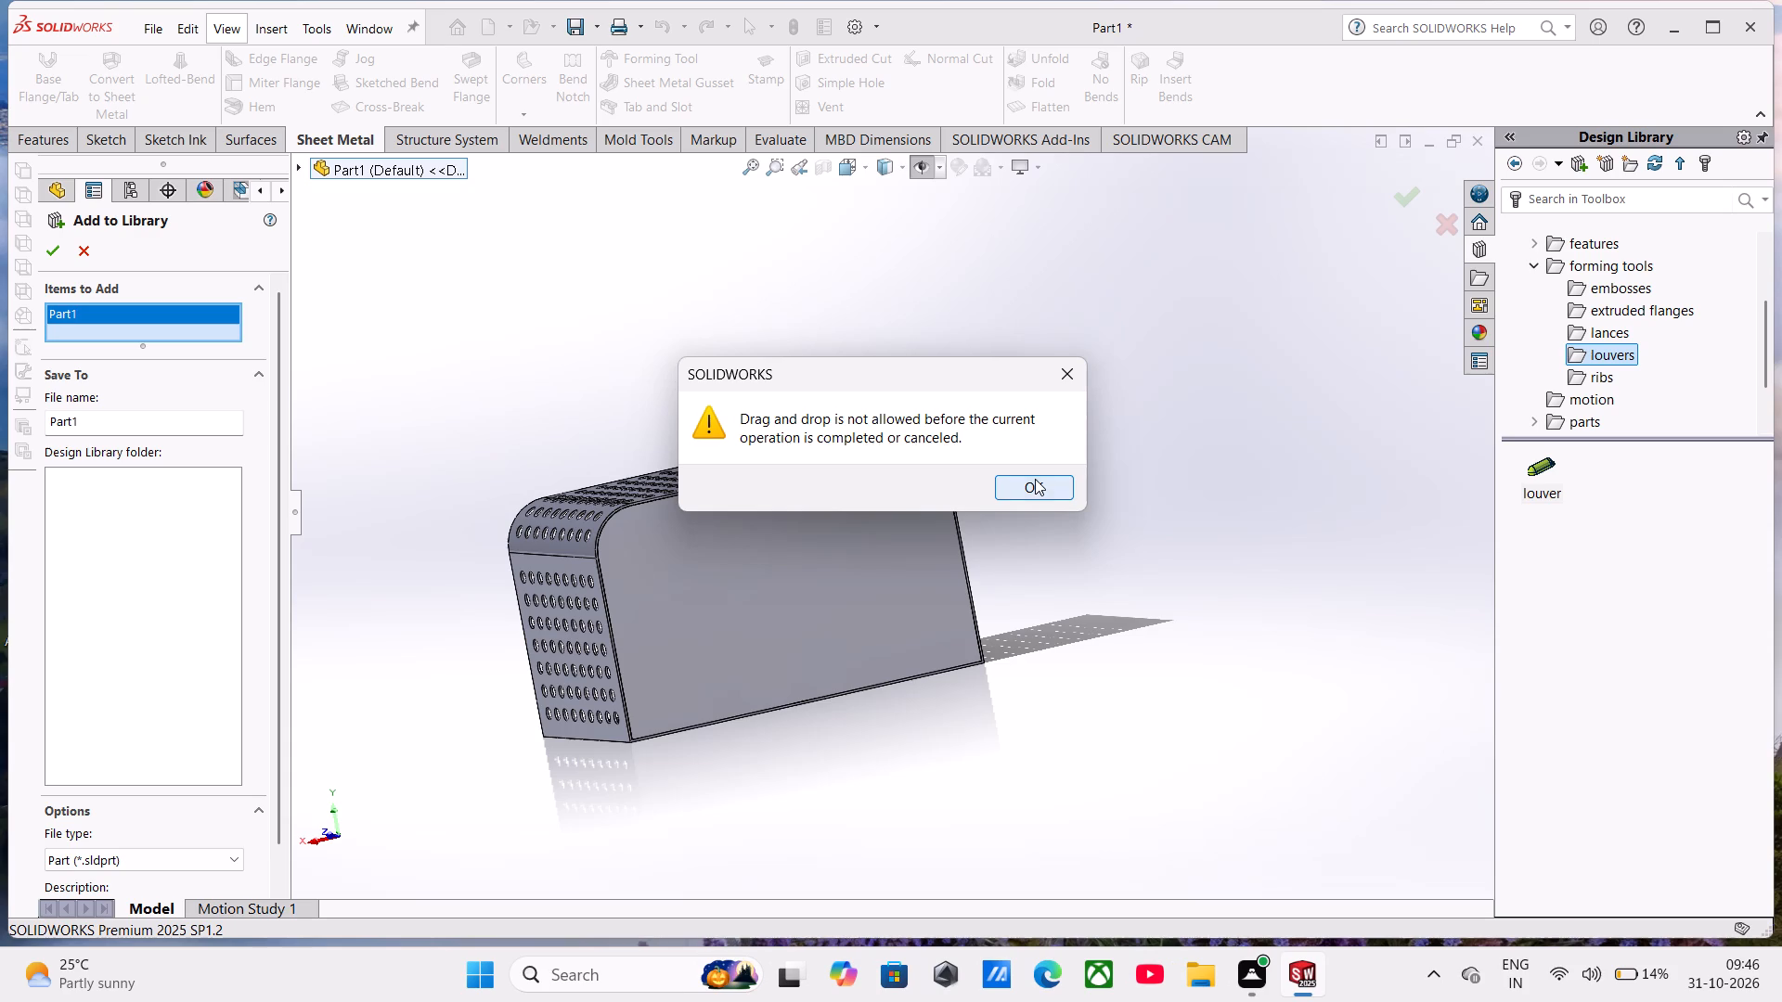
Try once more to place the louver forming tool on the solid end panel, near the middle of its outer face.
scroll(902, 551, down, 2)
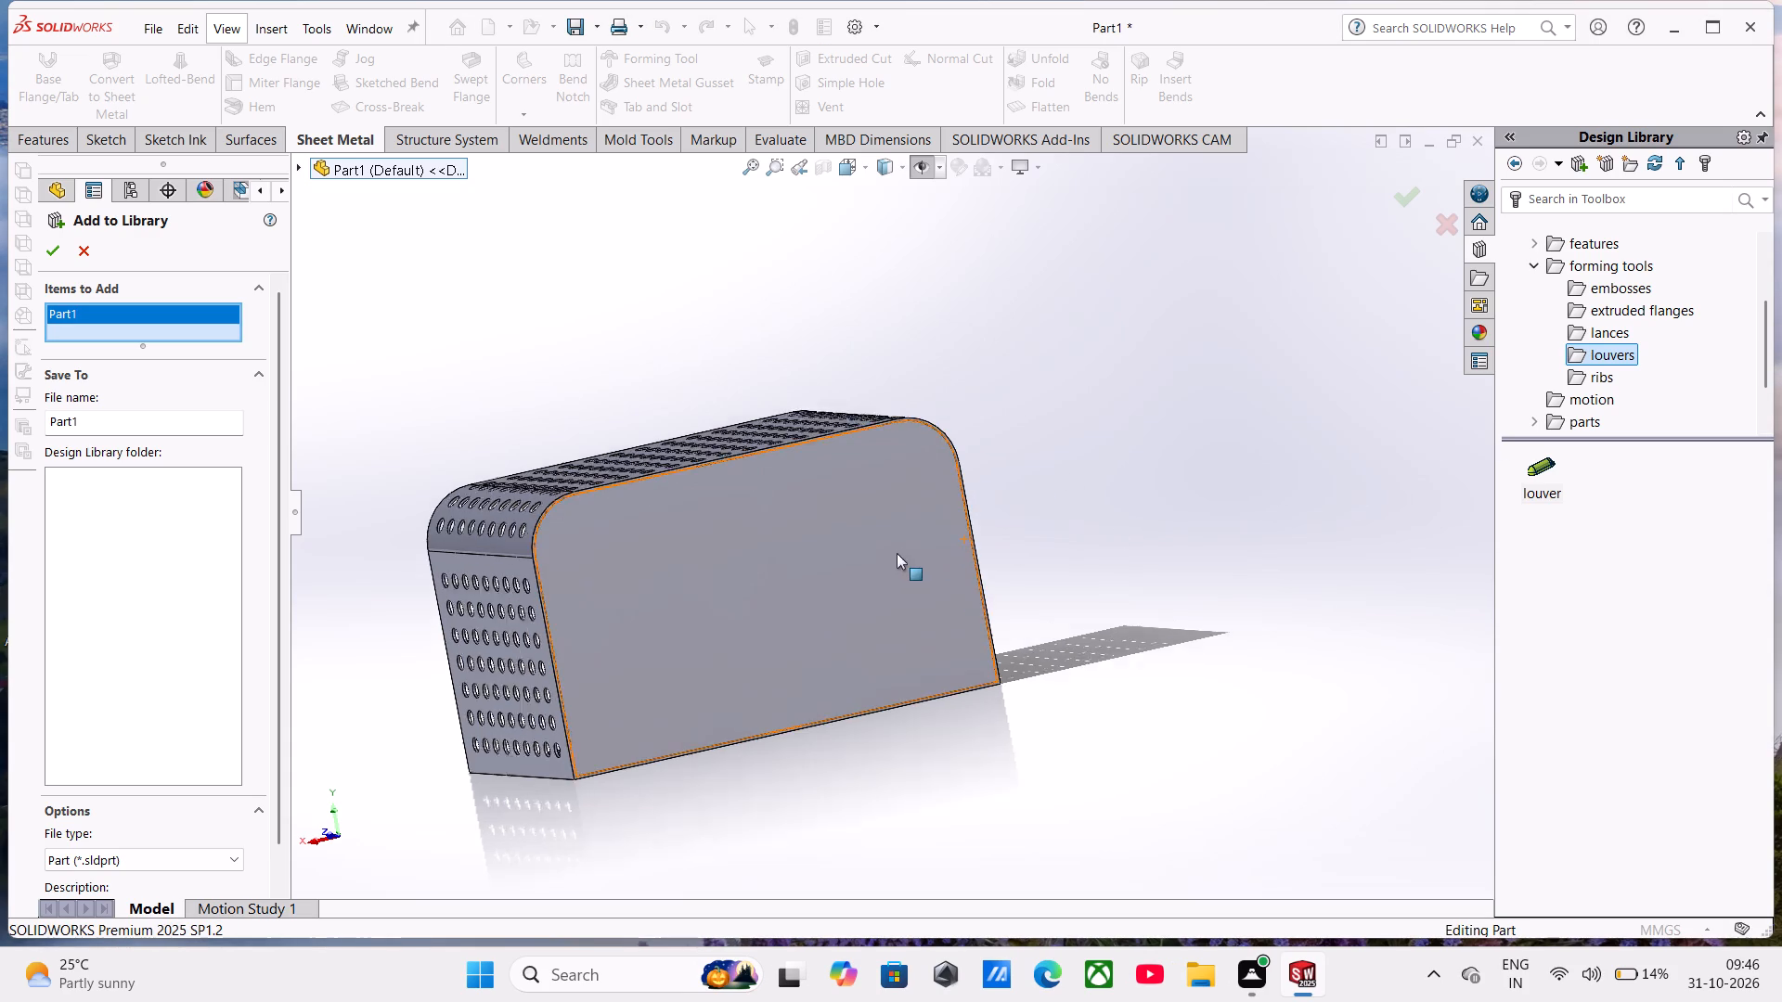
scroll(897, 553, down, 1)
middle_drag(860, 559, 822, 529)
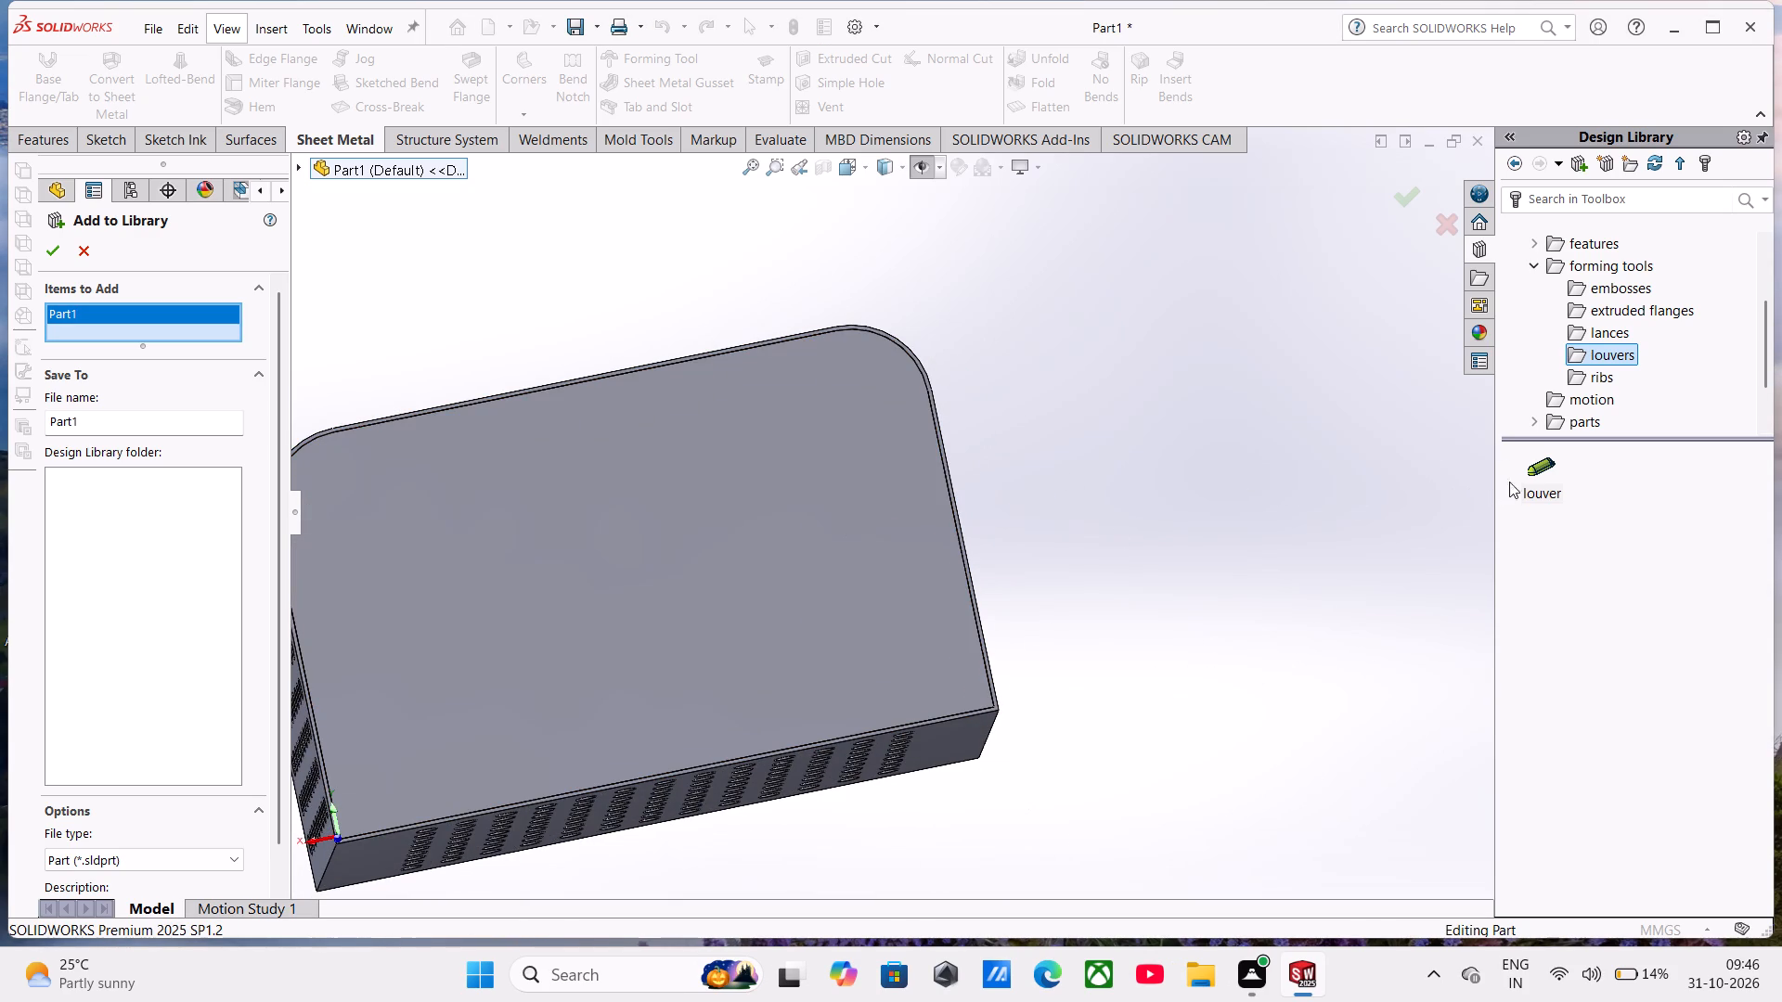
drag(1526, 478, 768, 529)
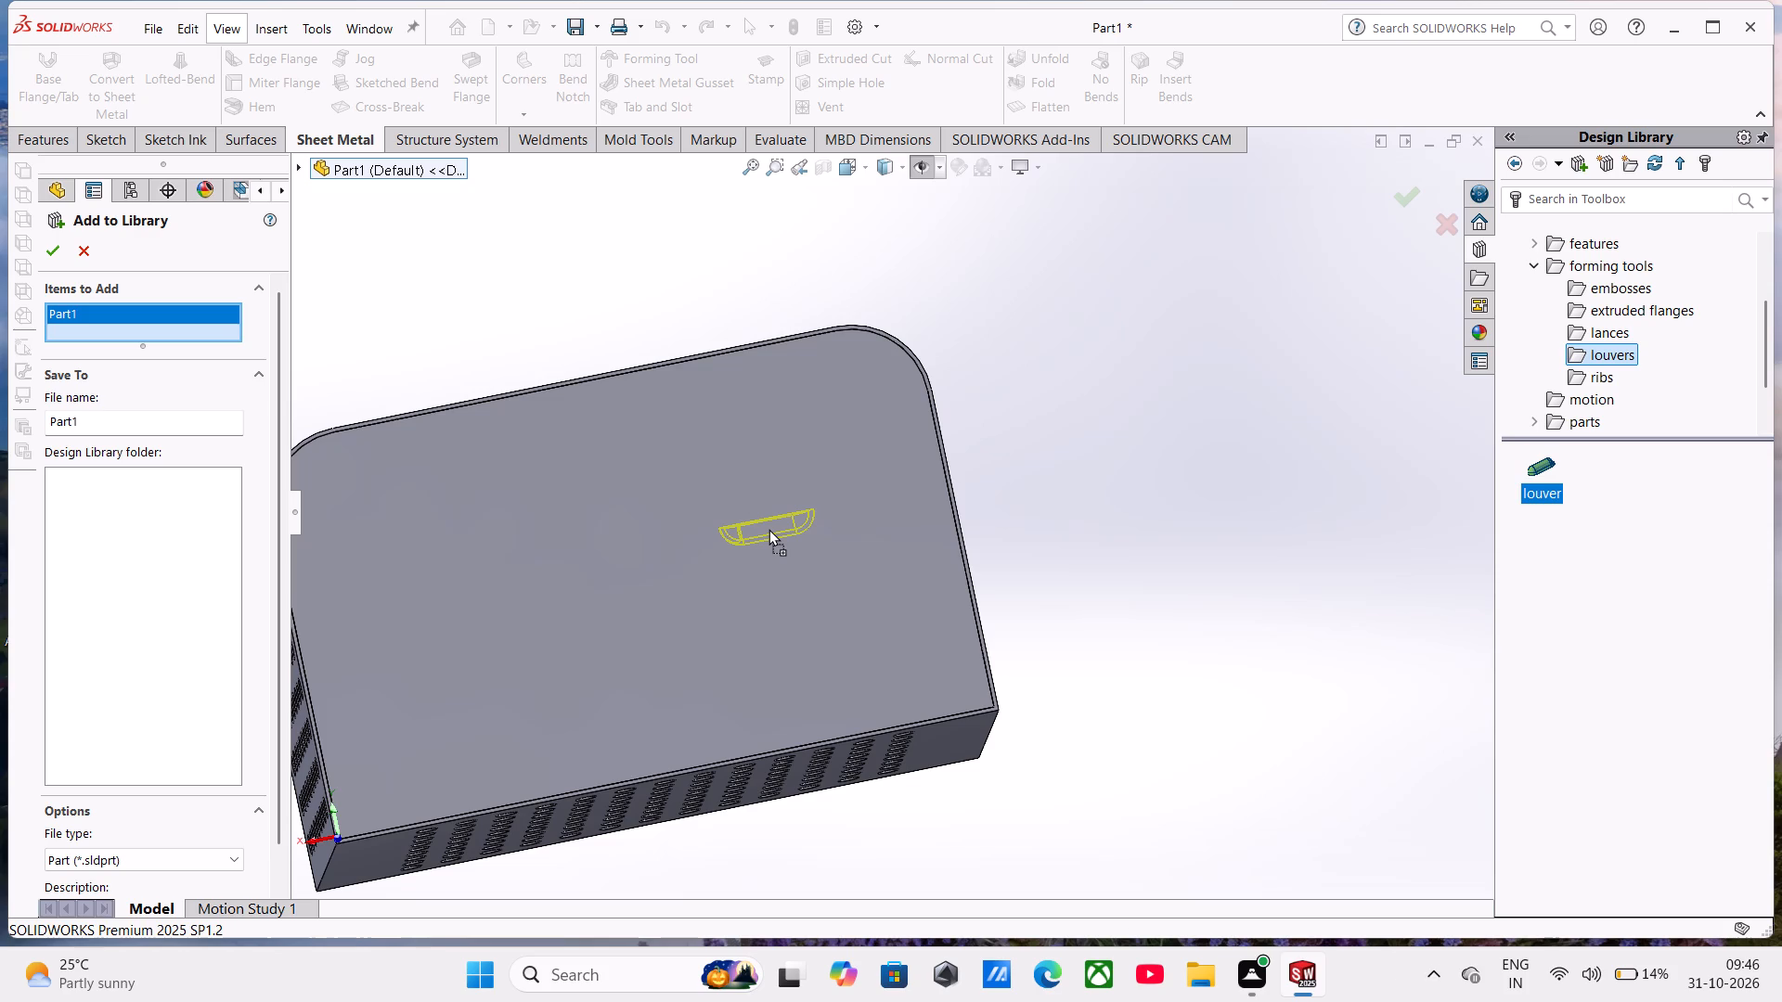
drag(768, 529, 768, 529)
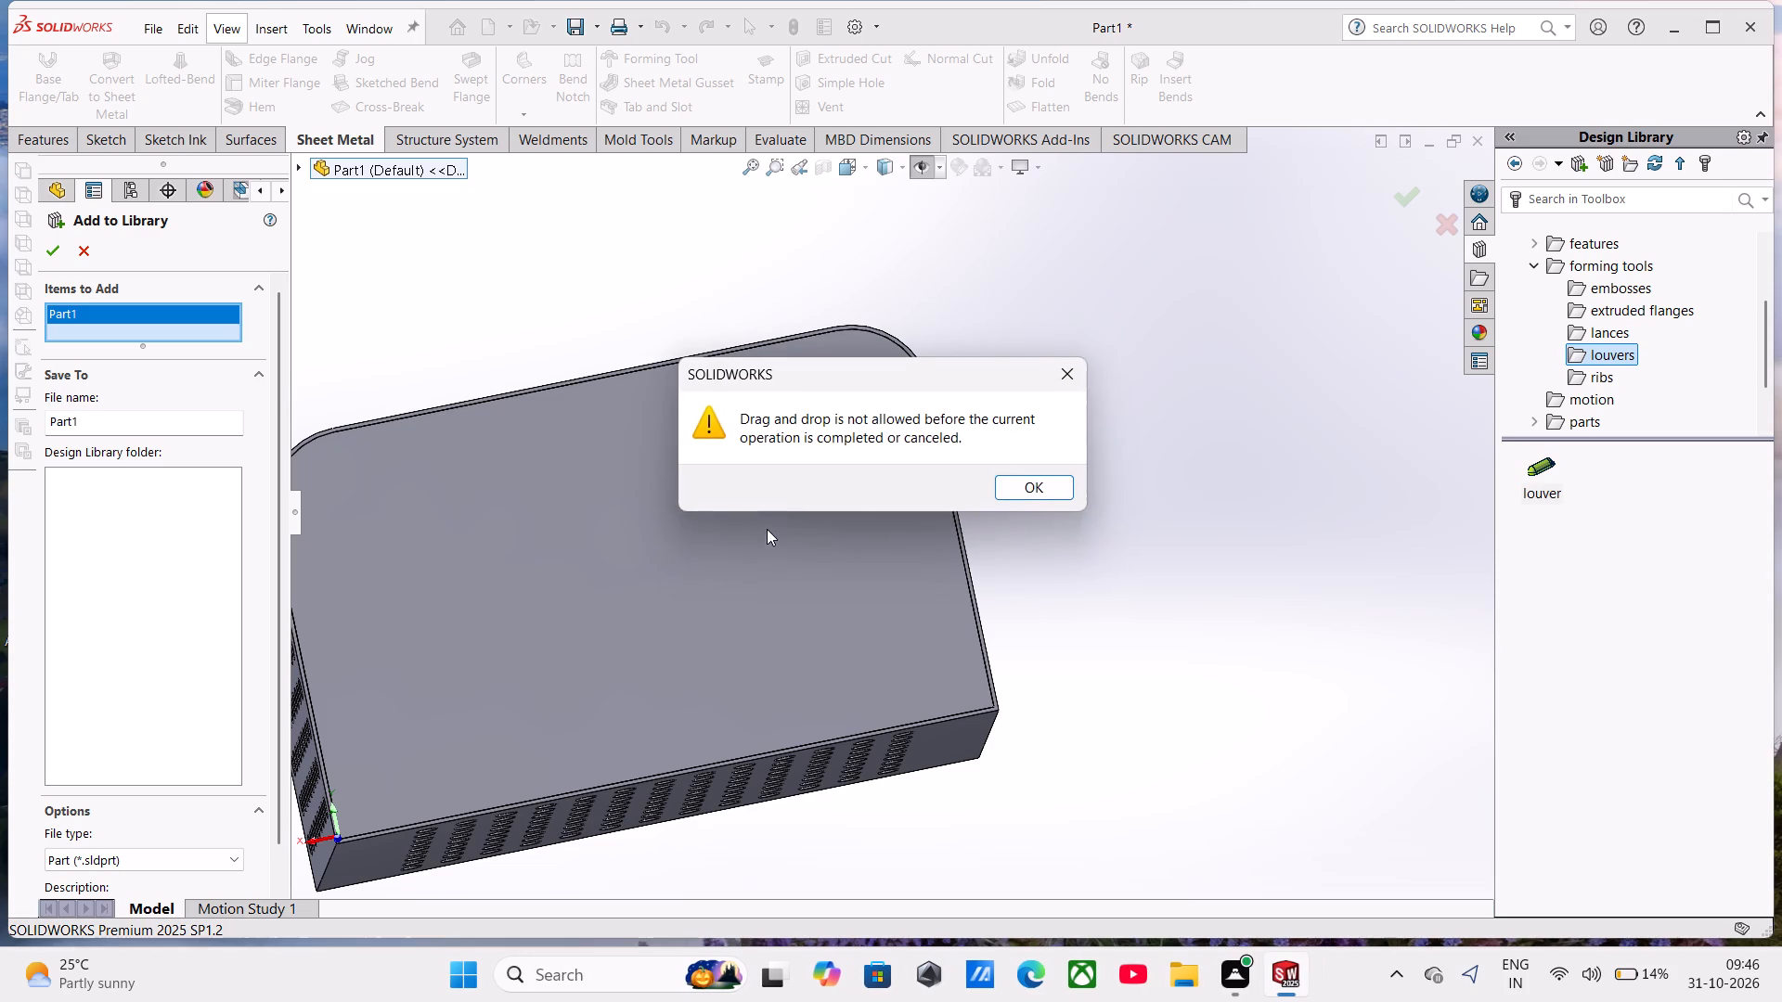
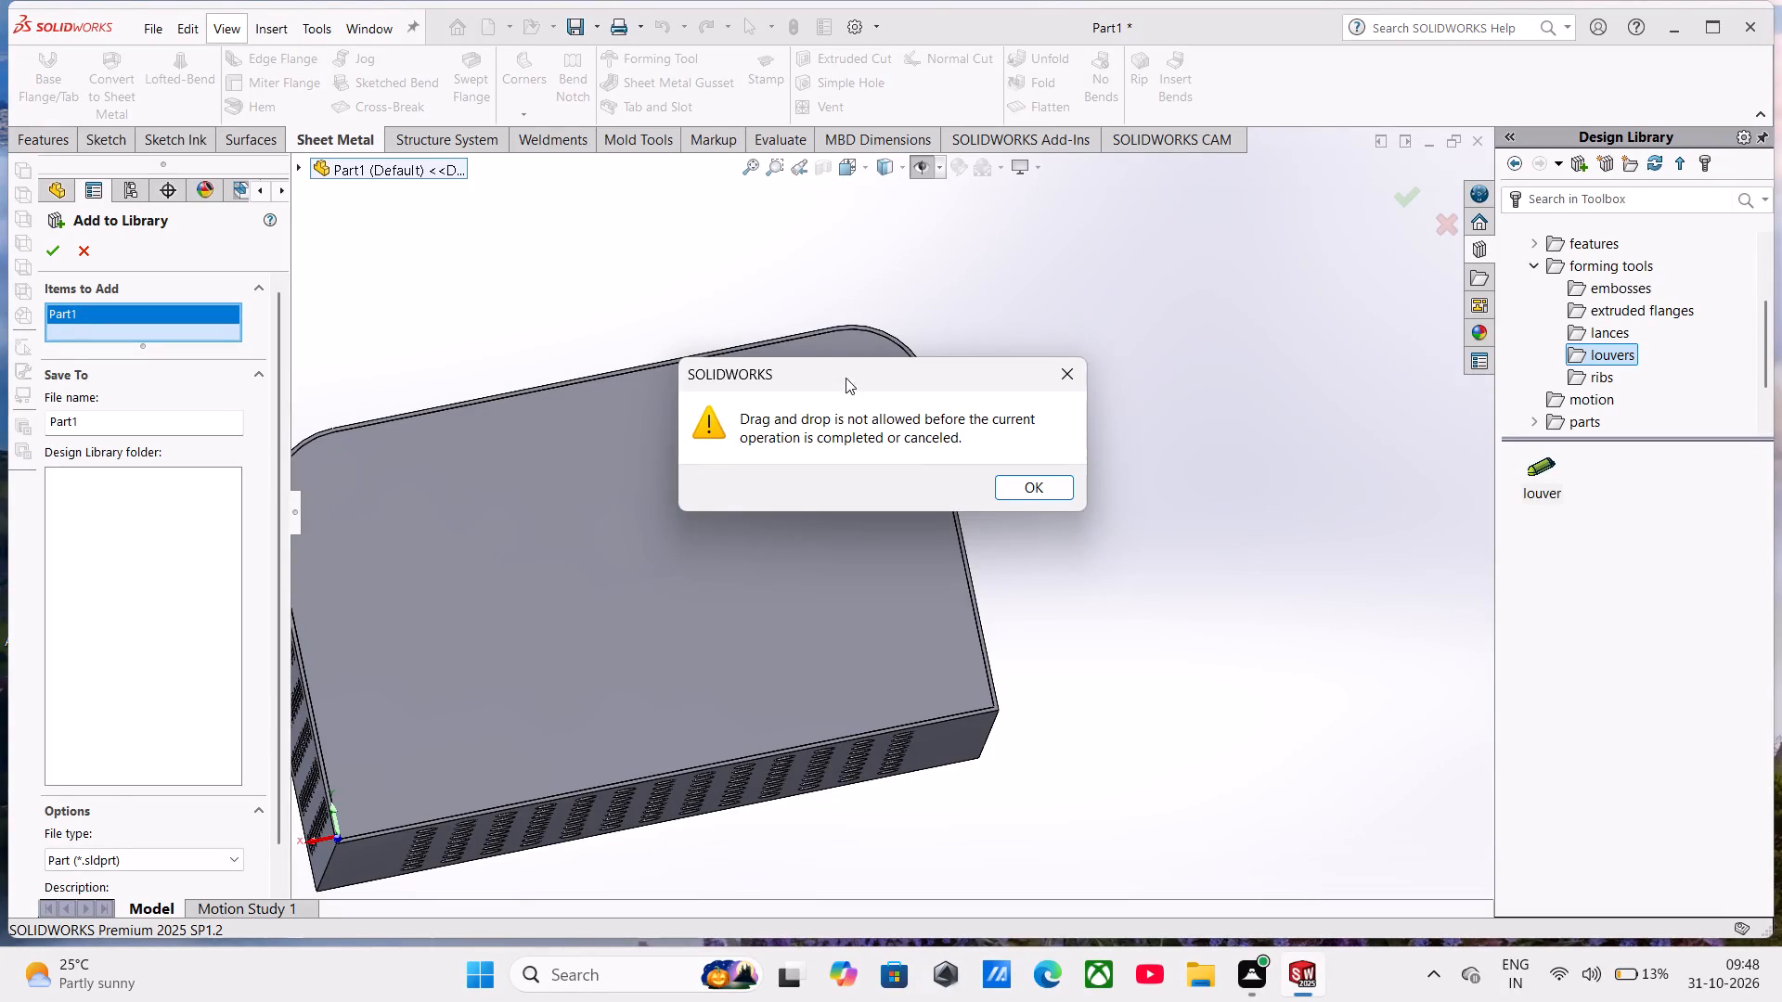
Try to confirm Add to Library for the part, and leave the command without saving anything to the library.
click(1027, 495)
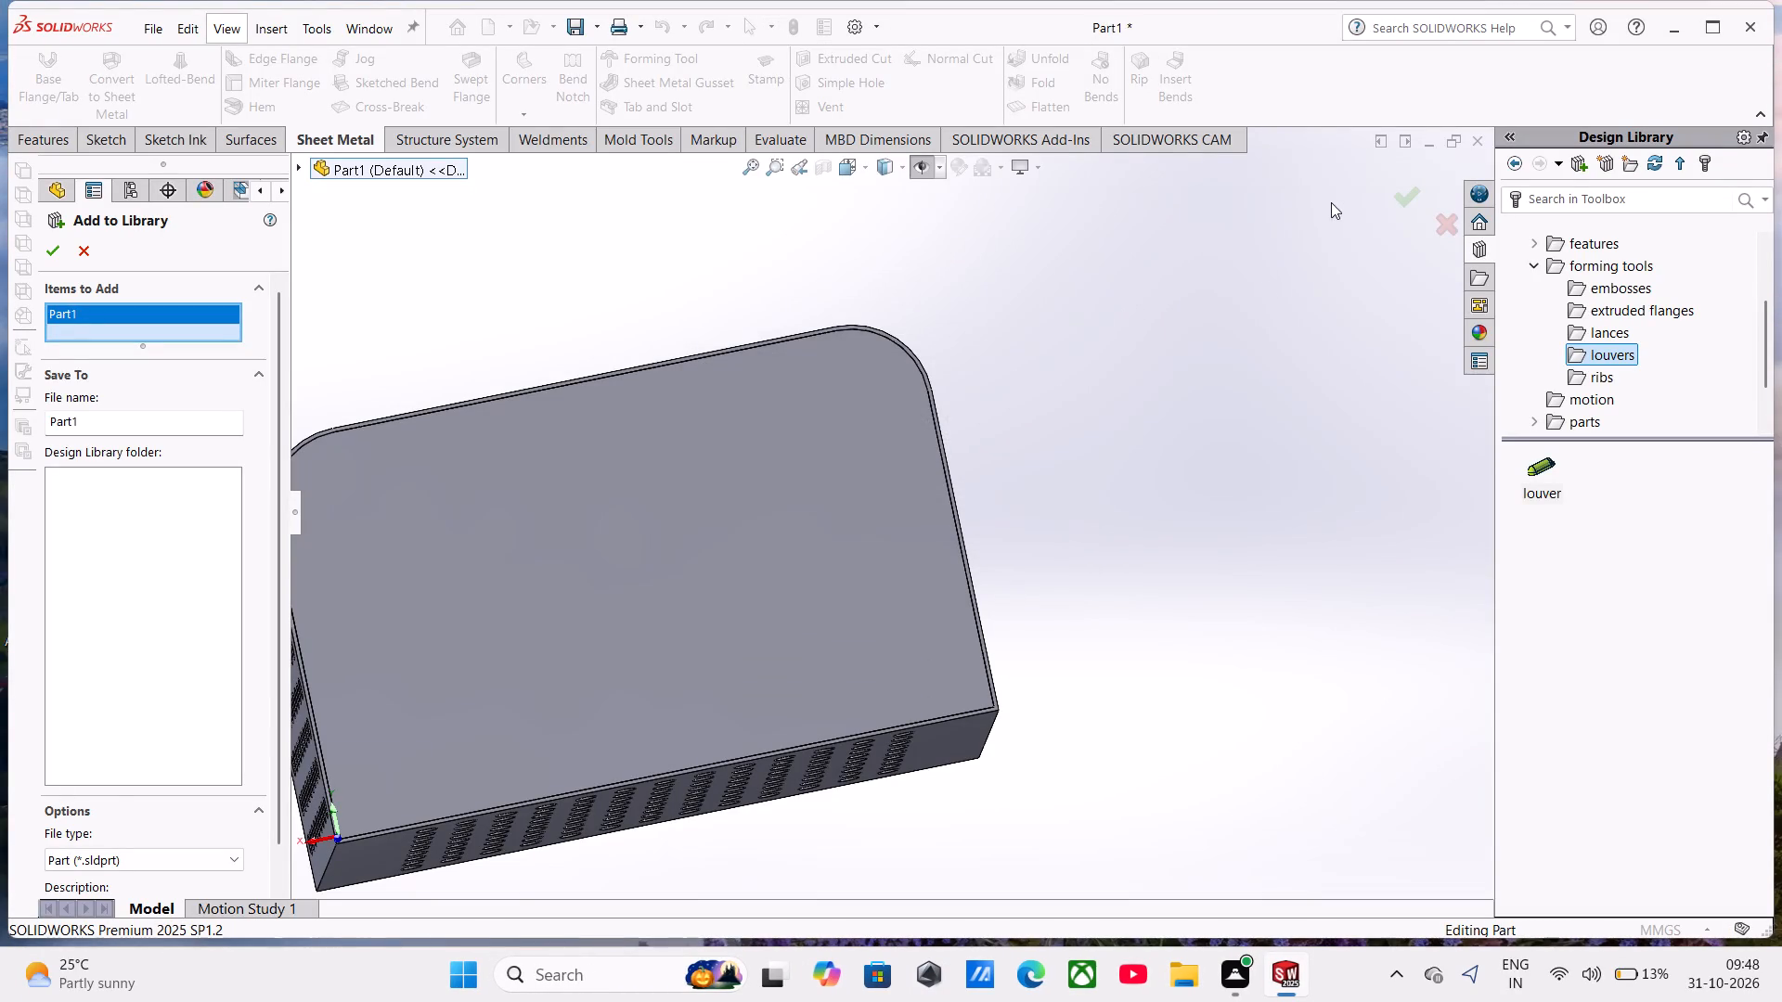
click(1417, 187)
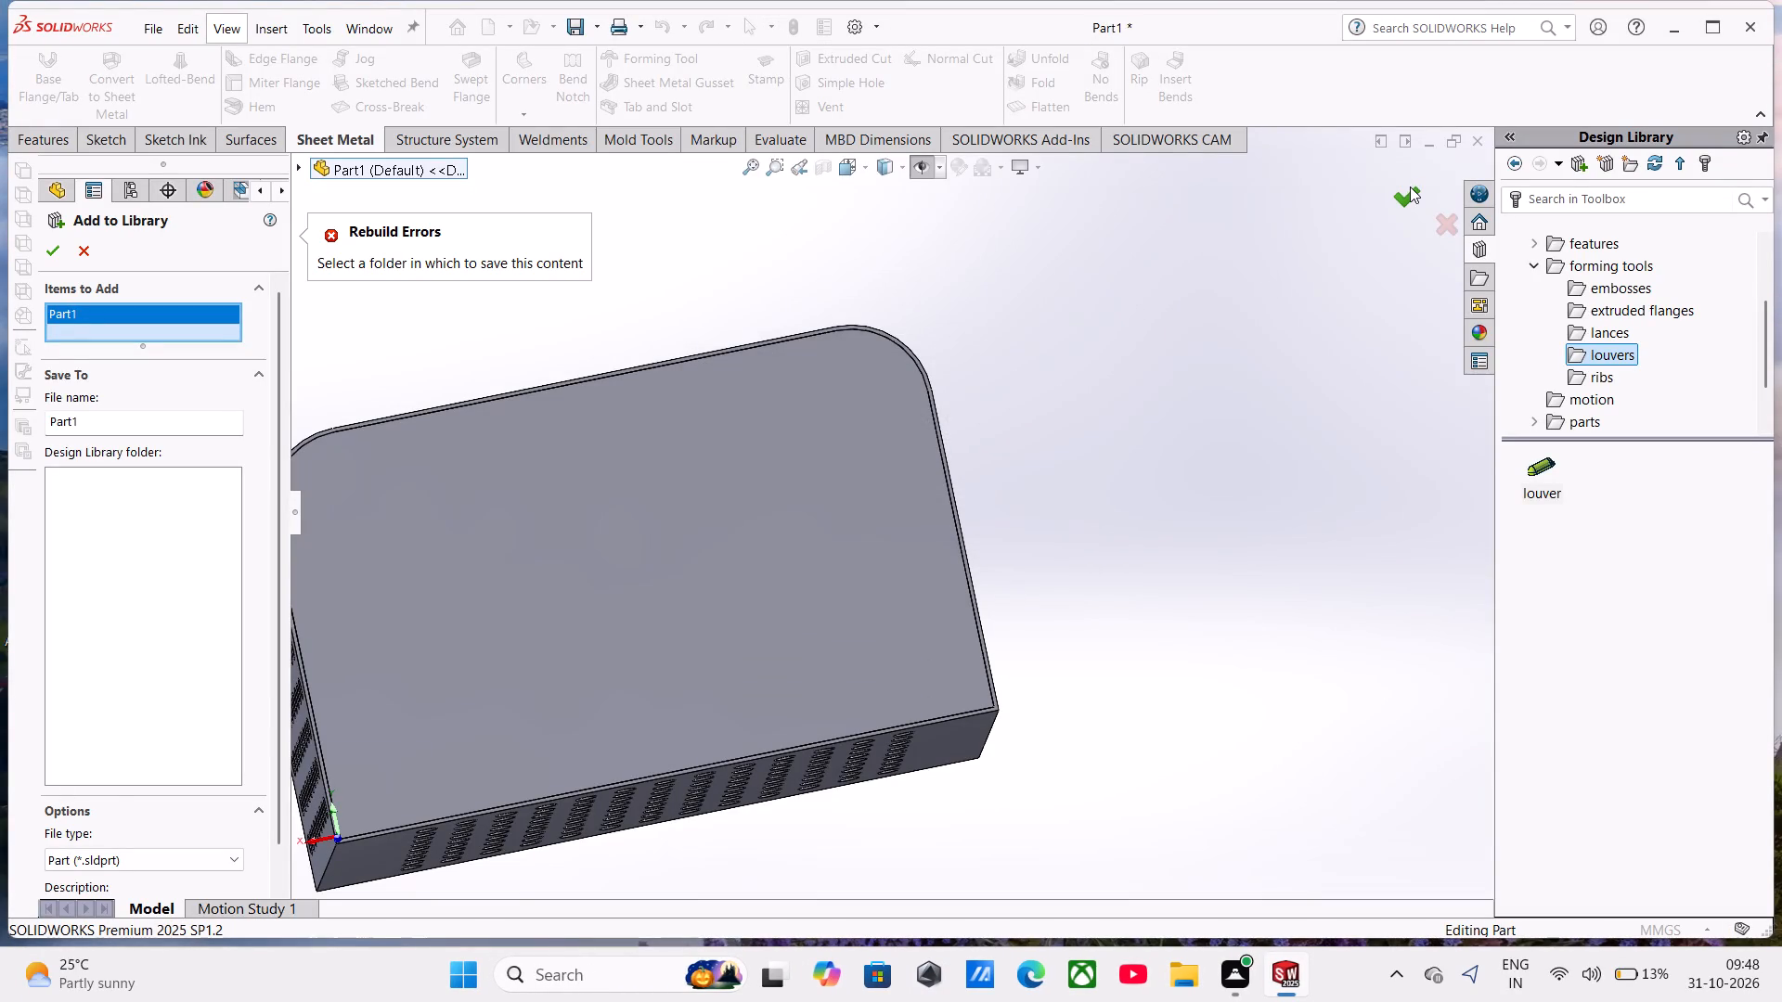
click(1410, 186)
click(1435, 222)
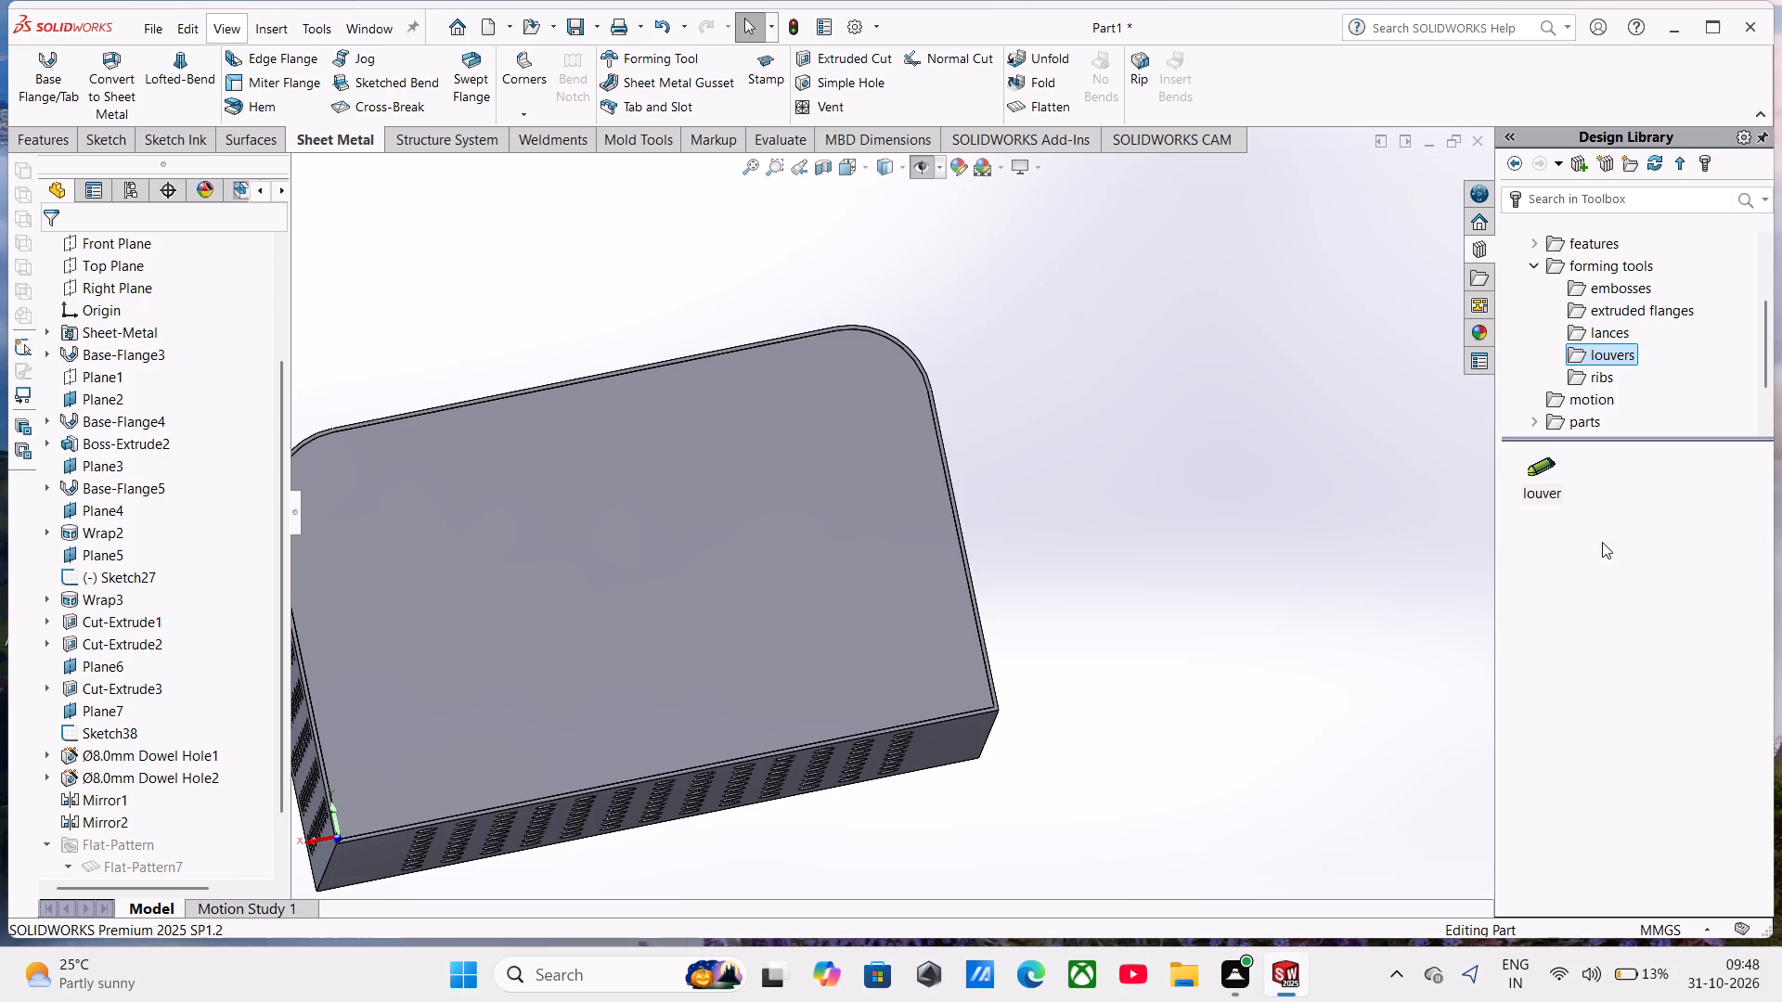
Open the louver forming tool from the louvers folder and examine its shape from several sides.
drag(1547, 462, 1538, 471)
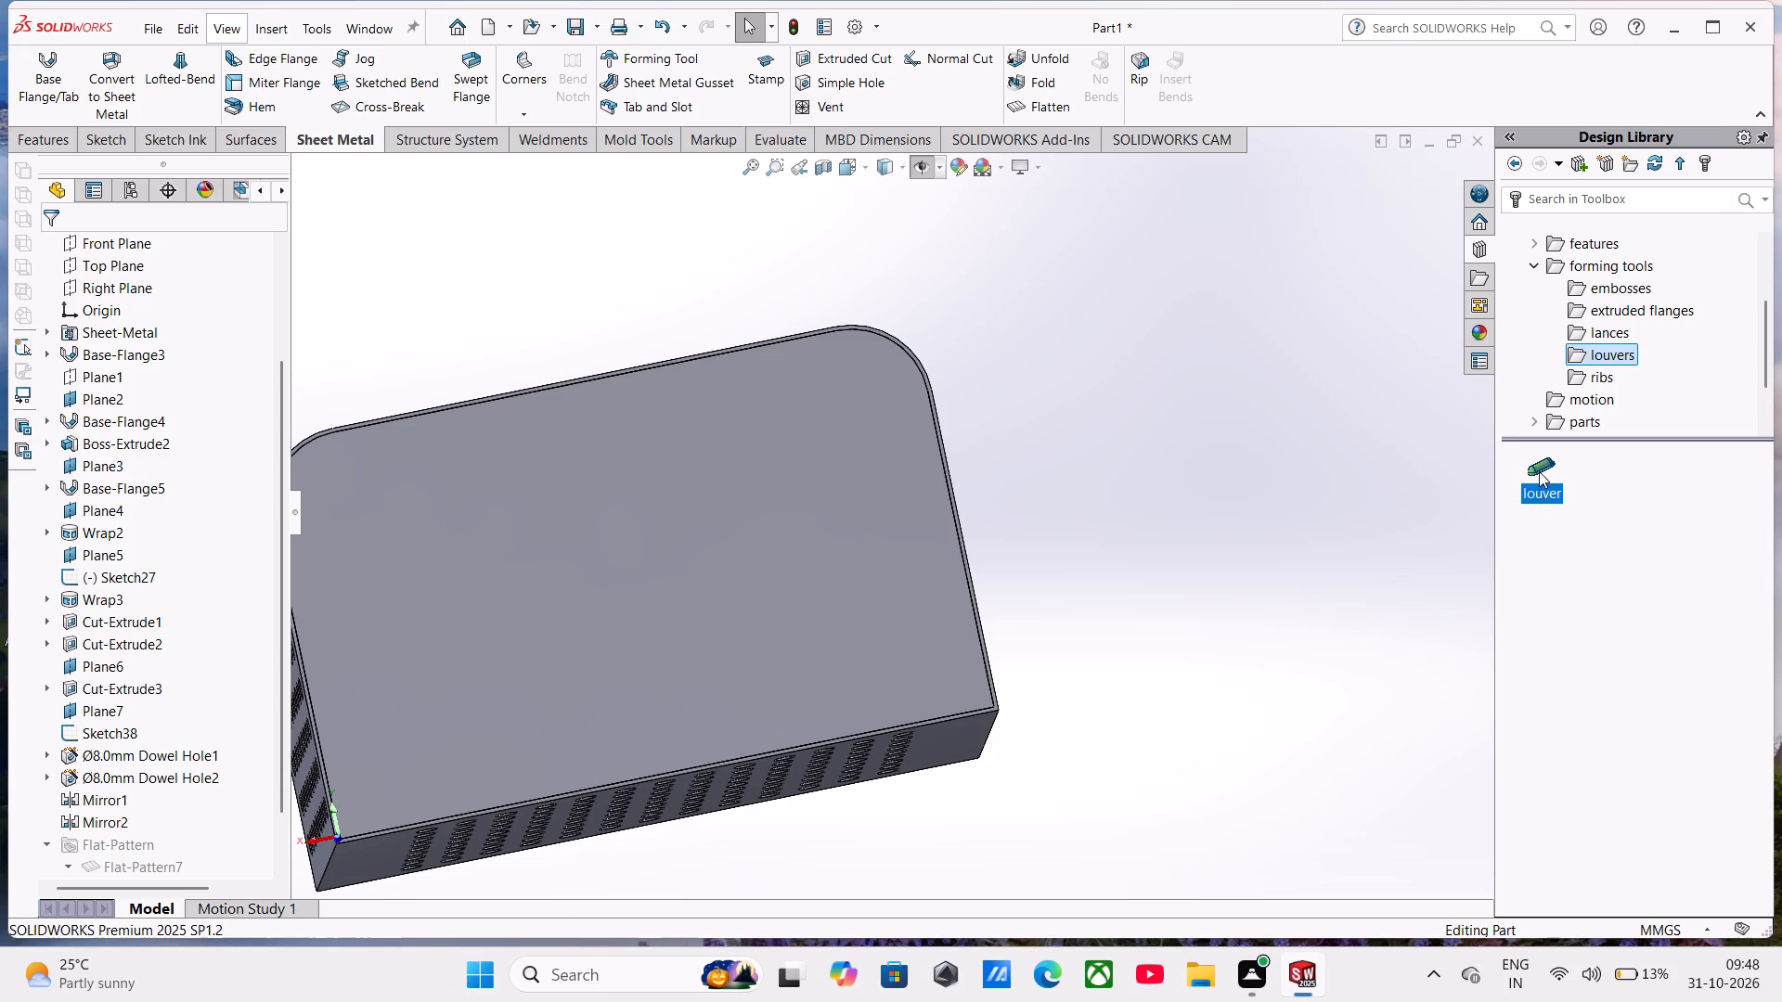
right_click(1539, 471)
double_click(1537, 472)
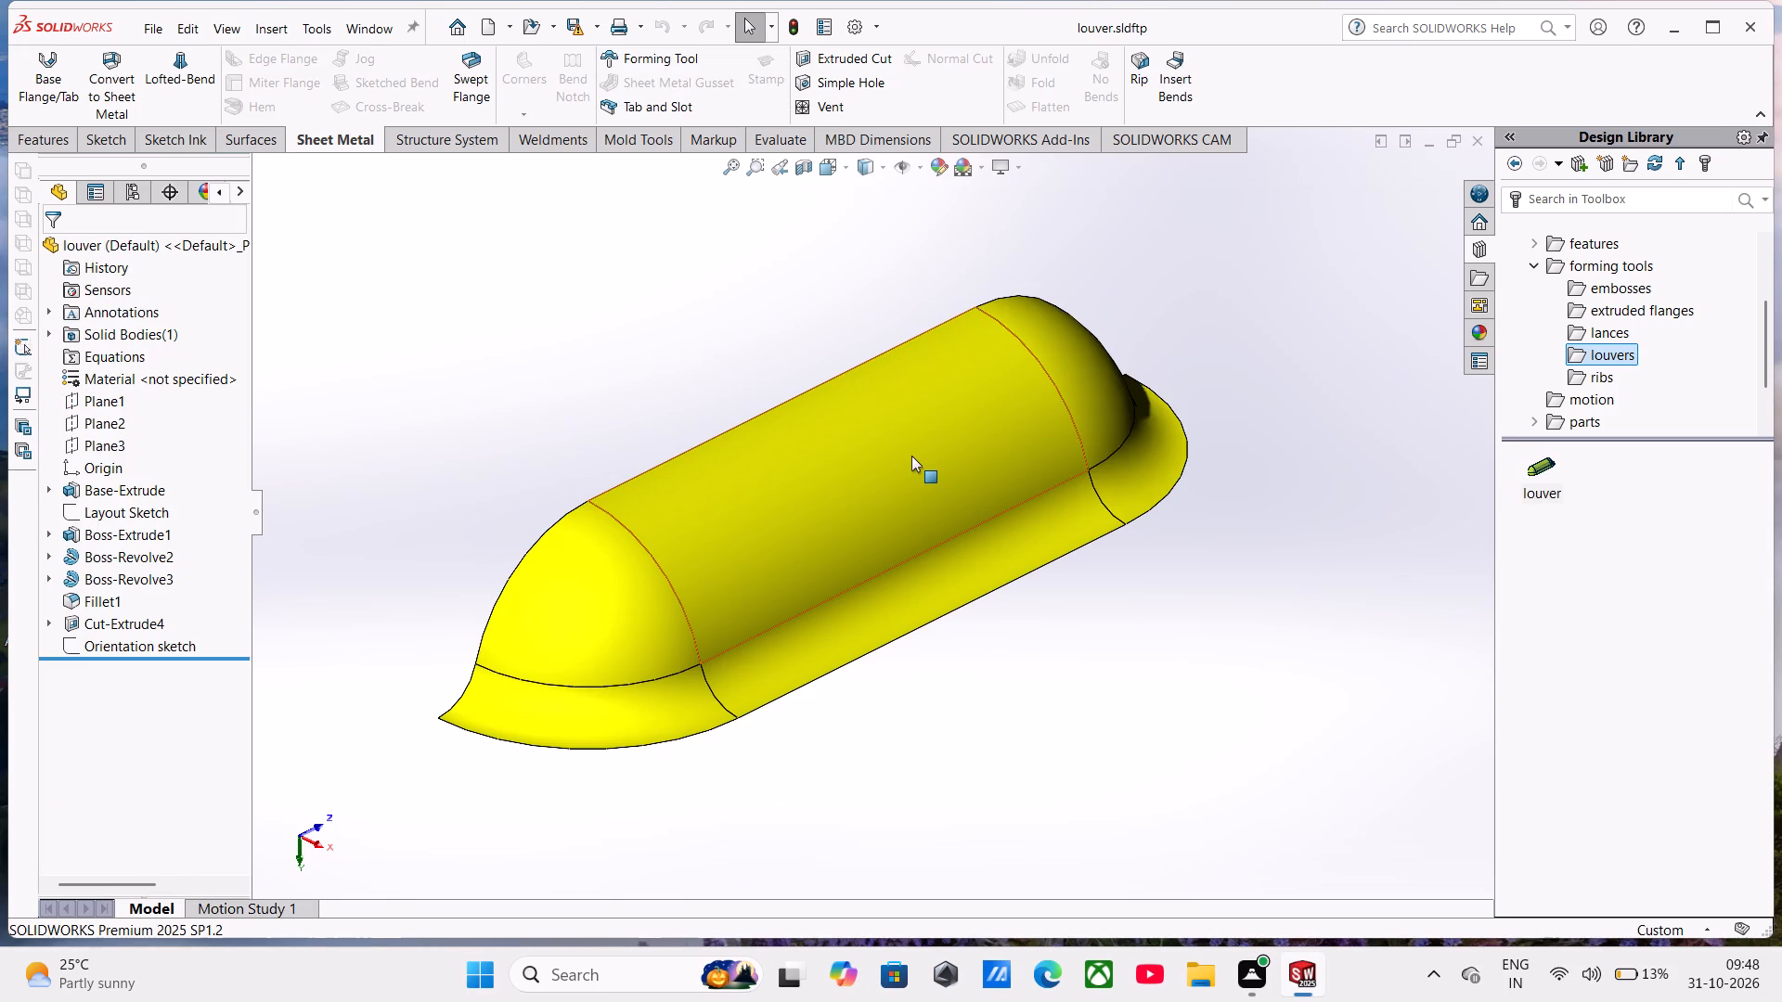
middle_drag(915, 451, 1164, 391)
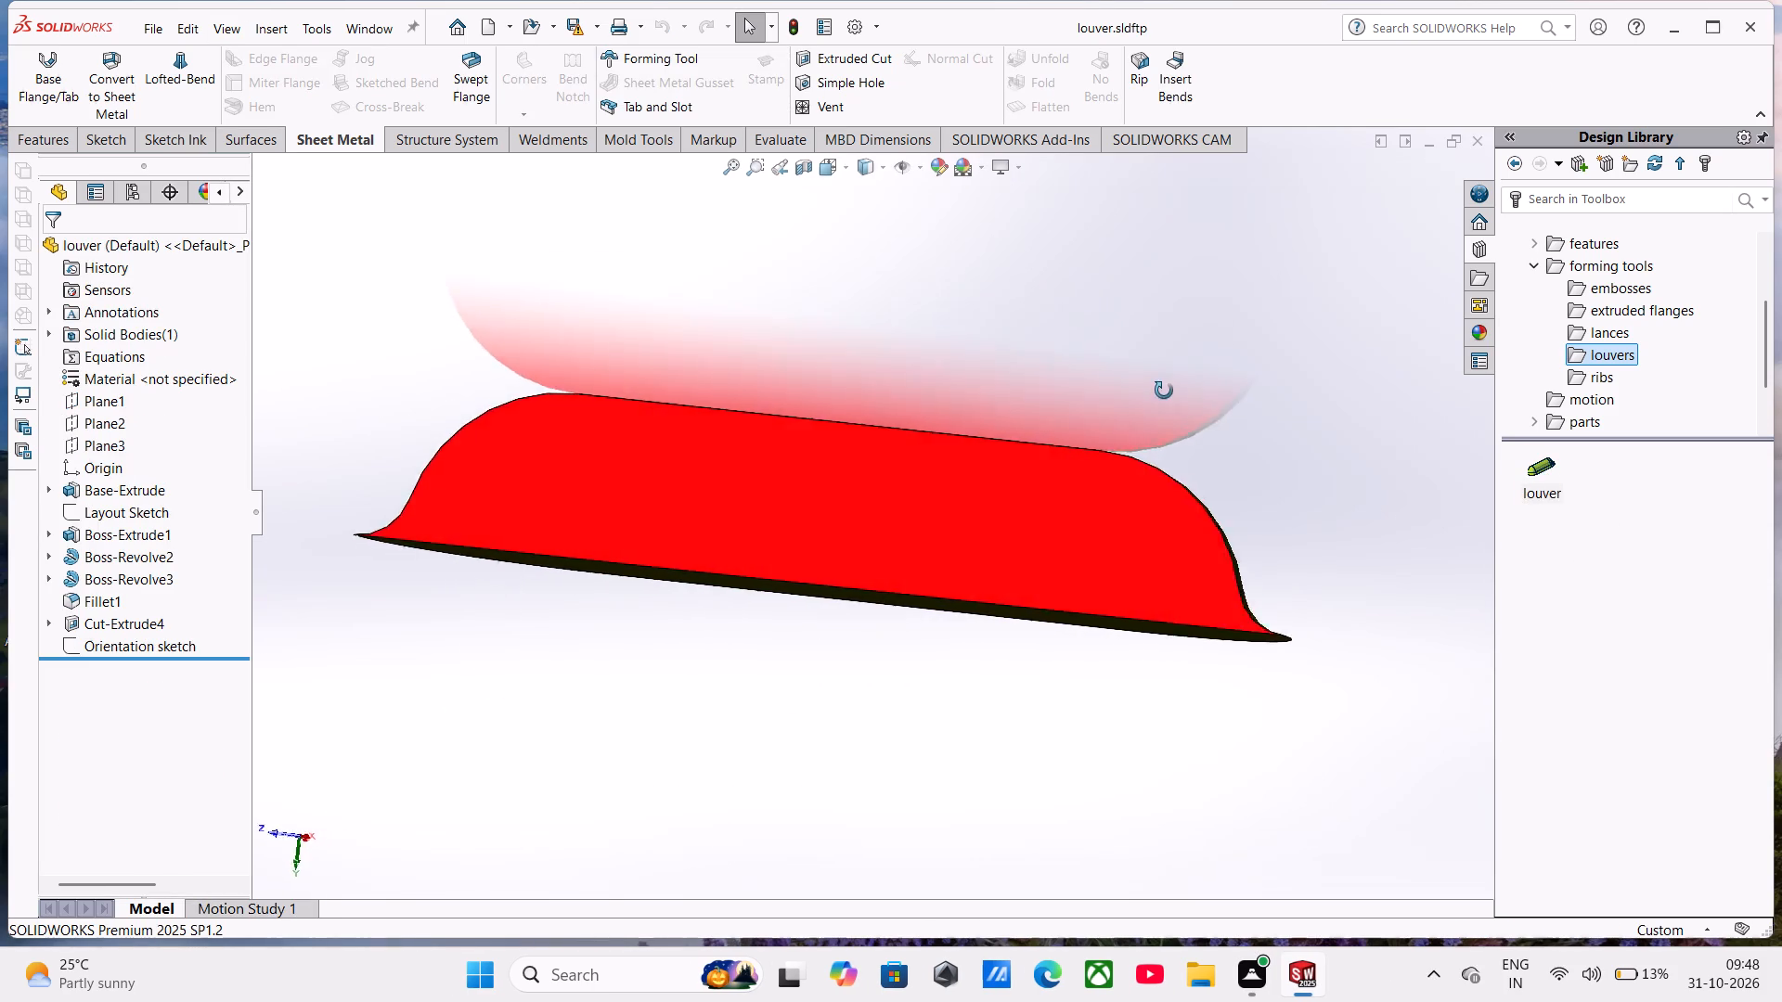
middle_drag(1164, 391, 1311, 523)
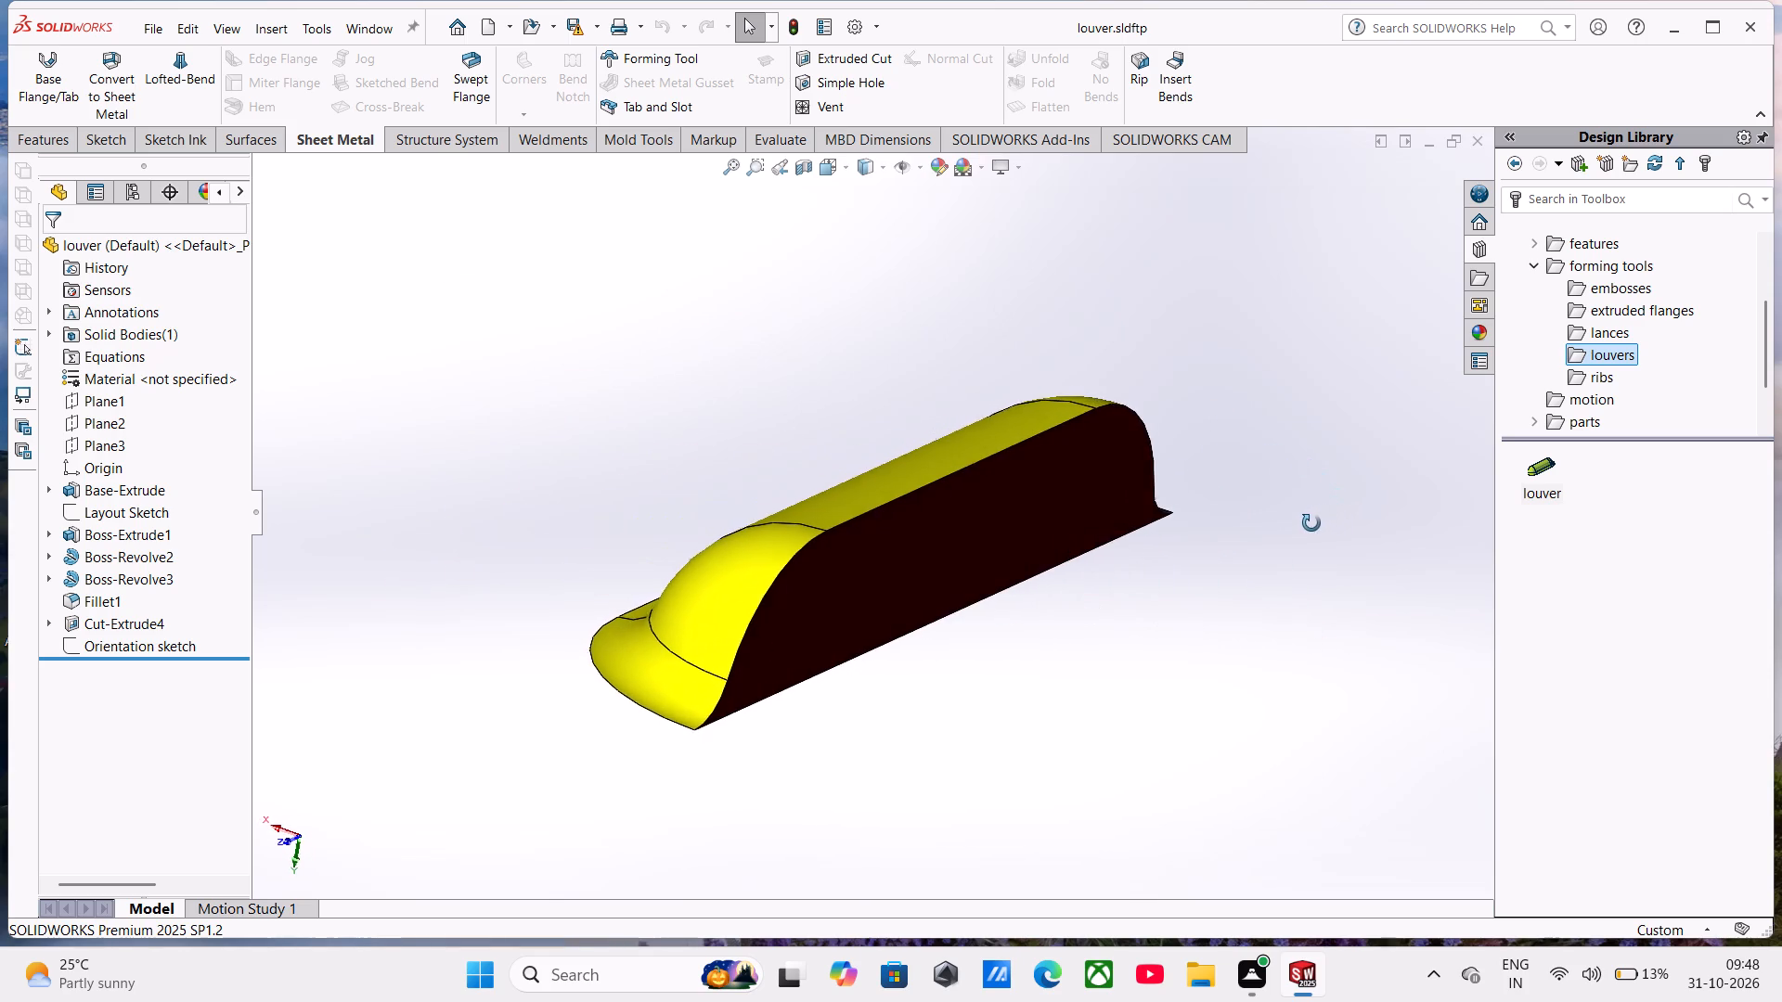
middle_drag(1311, 523, 1304, 519)
scroll(916, 525, down, 1)
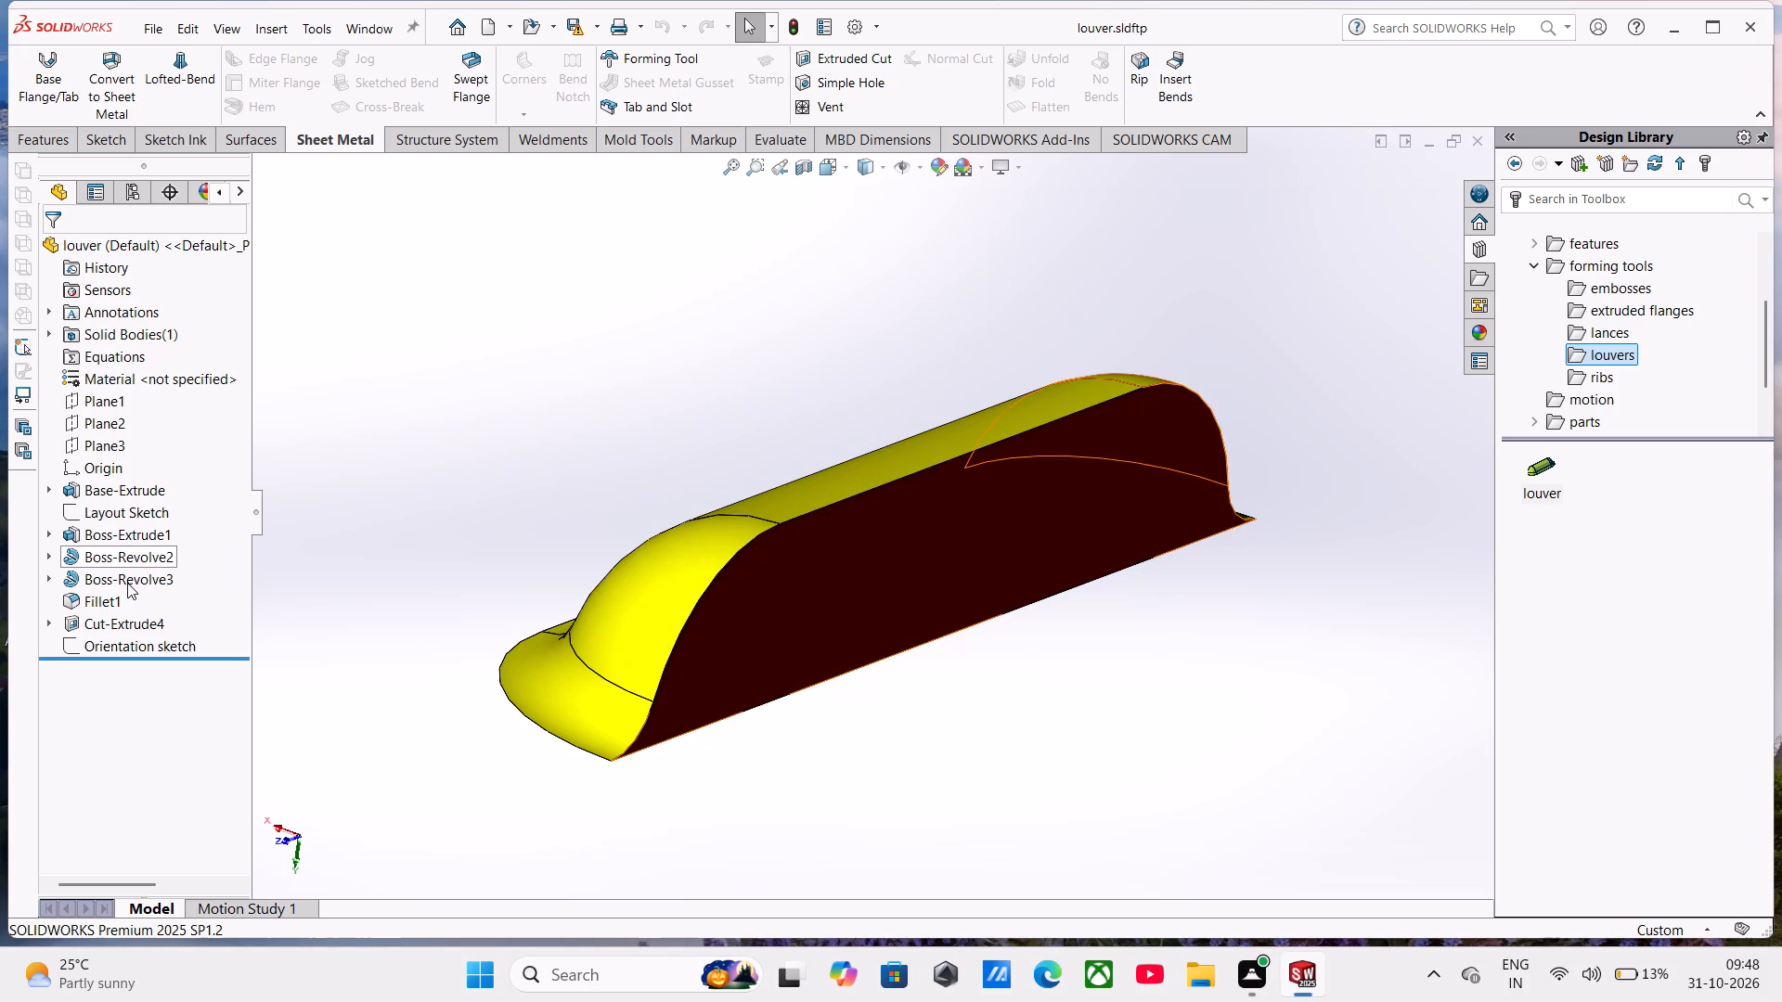
Open the louver tool's Layout Sketch to inspect its dimensions, and exit it discarding any changes.
click(108, 512)
click(137, 446)
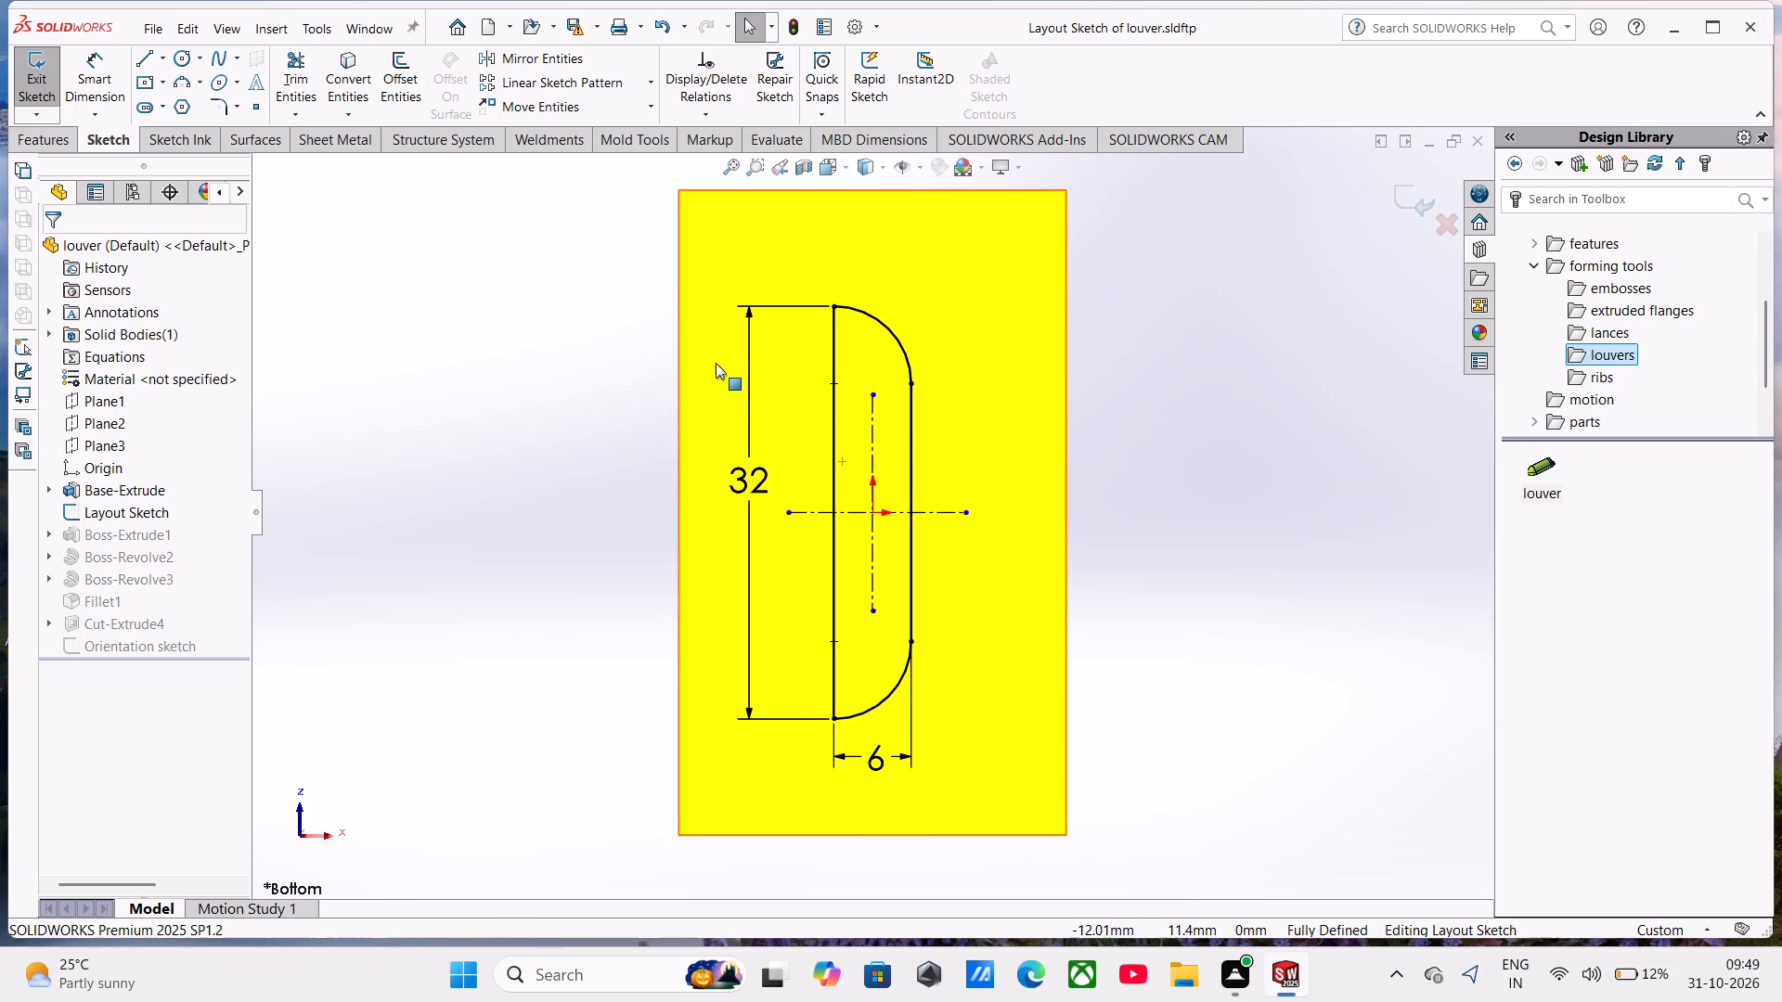
click(1440, 229)
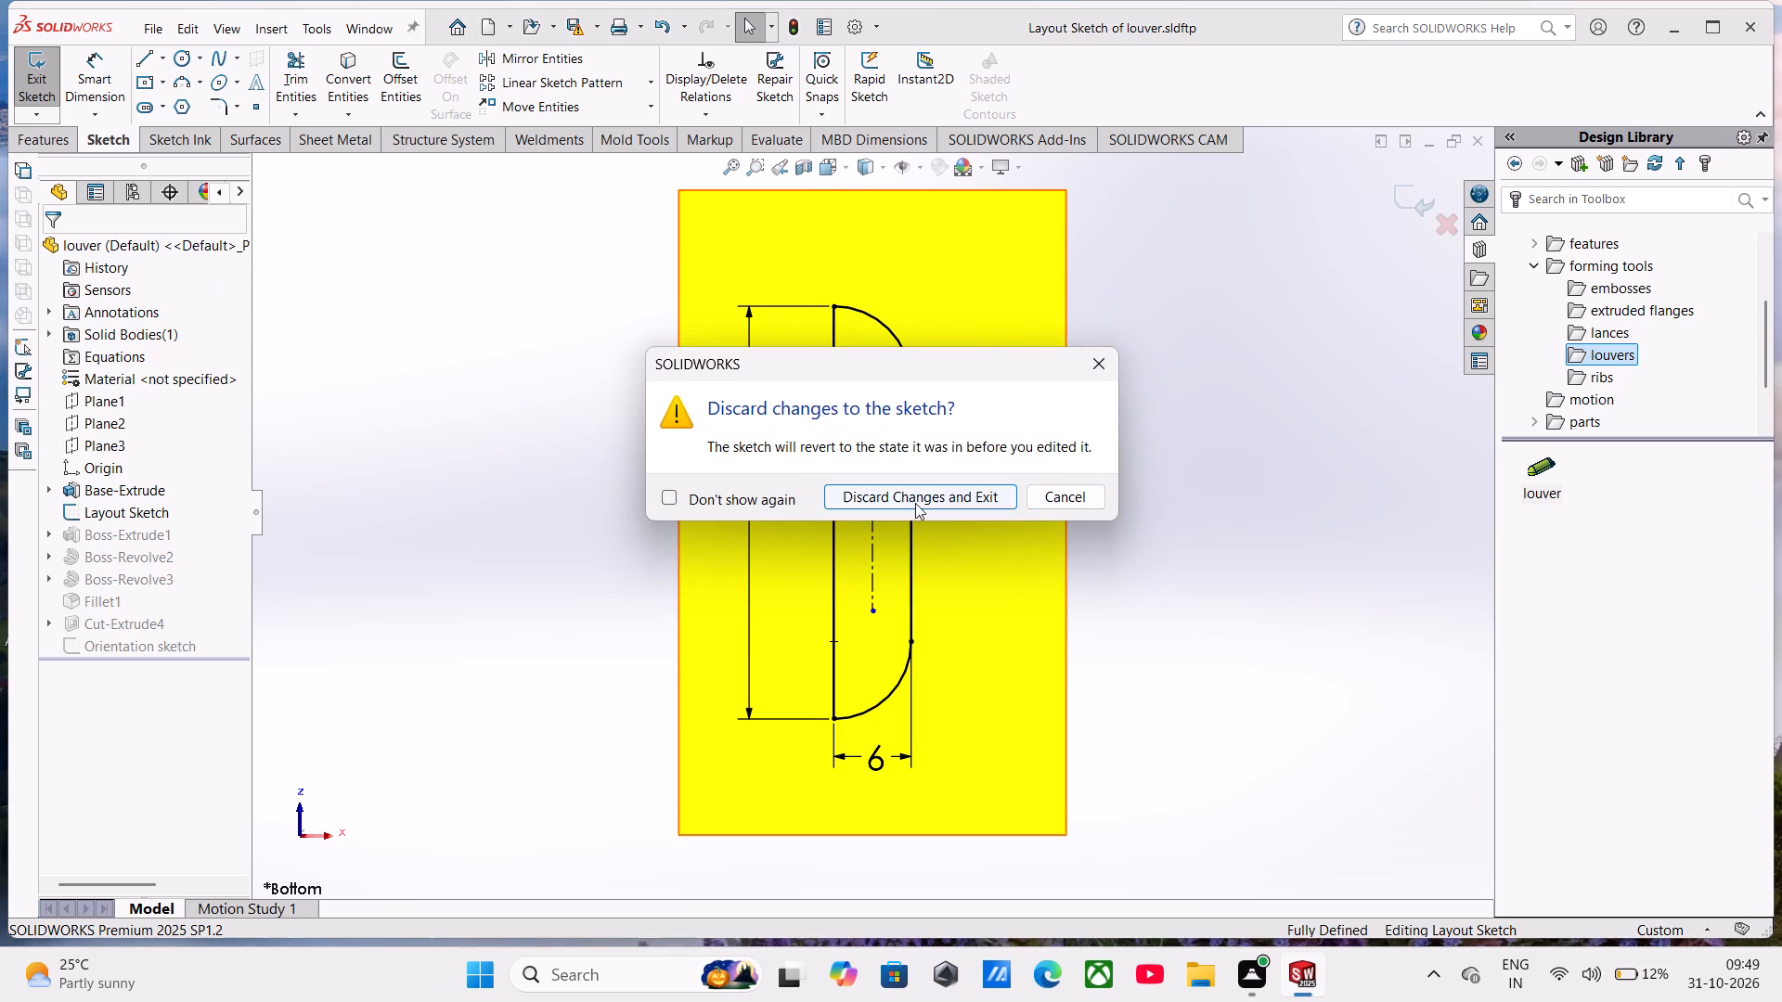
click(915, 503)
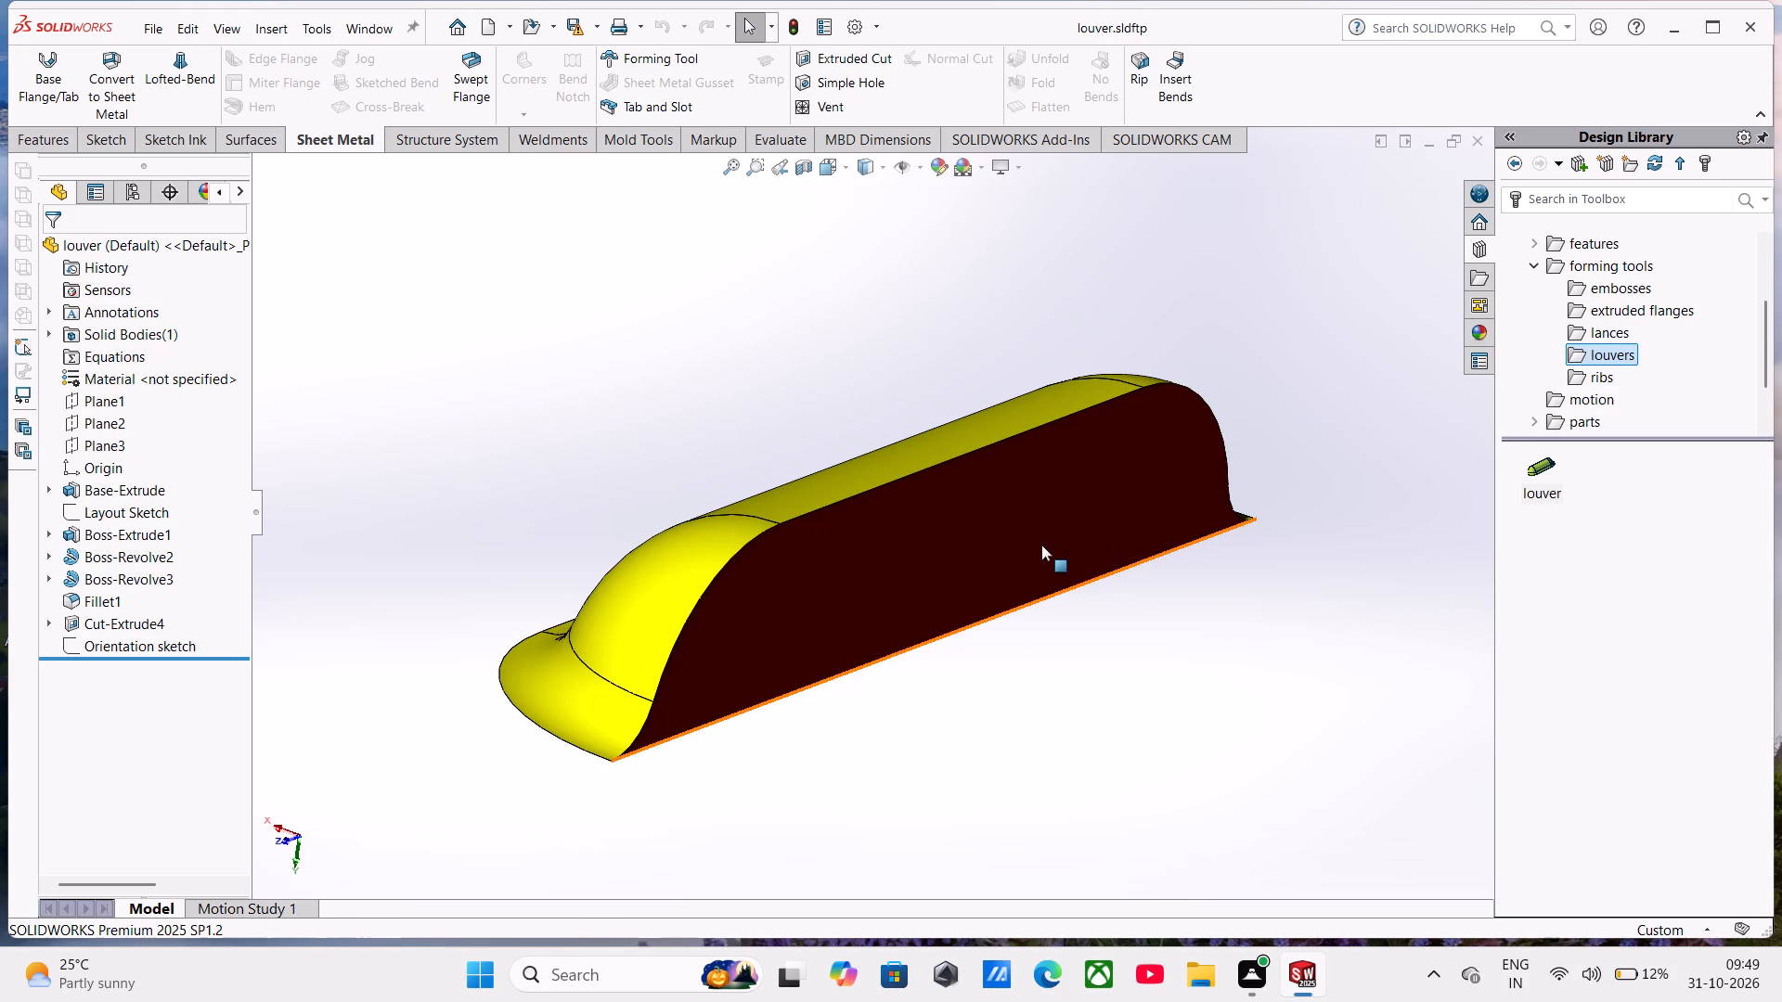
Switch from the louver forming tool file back to the Part1 document.
right_click(1016, 521)
click(755, 397)
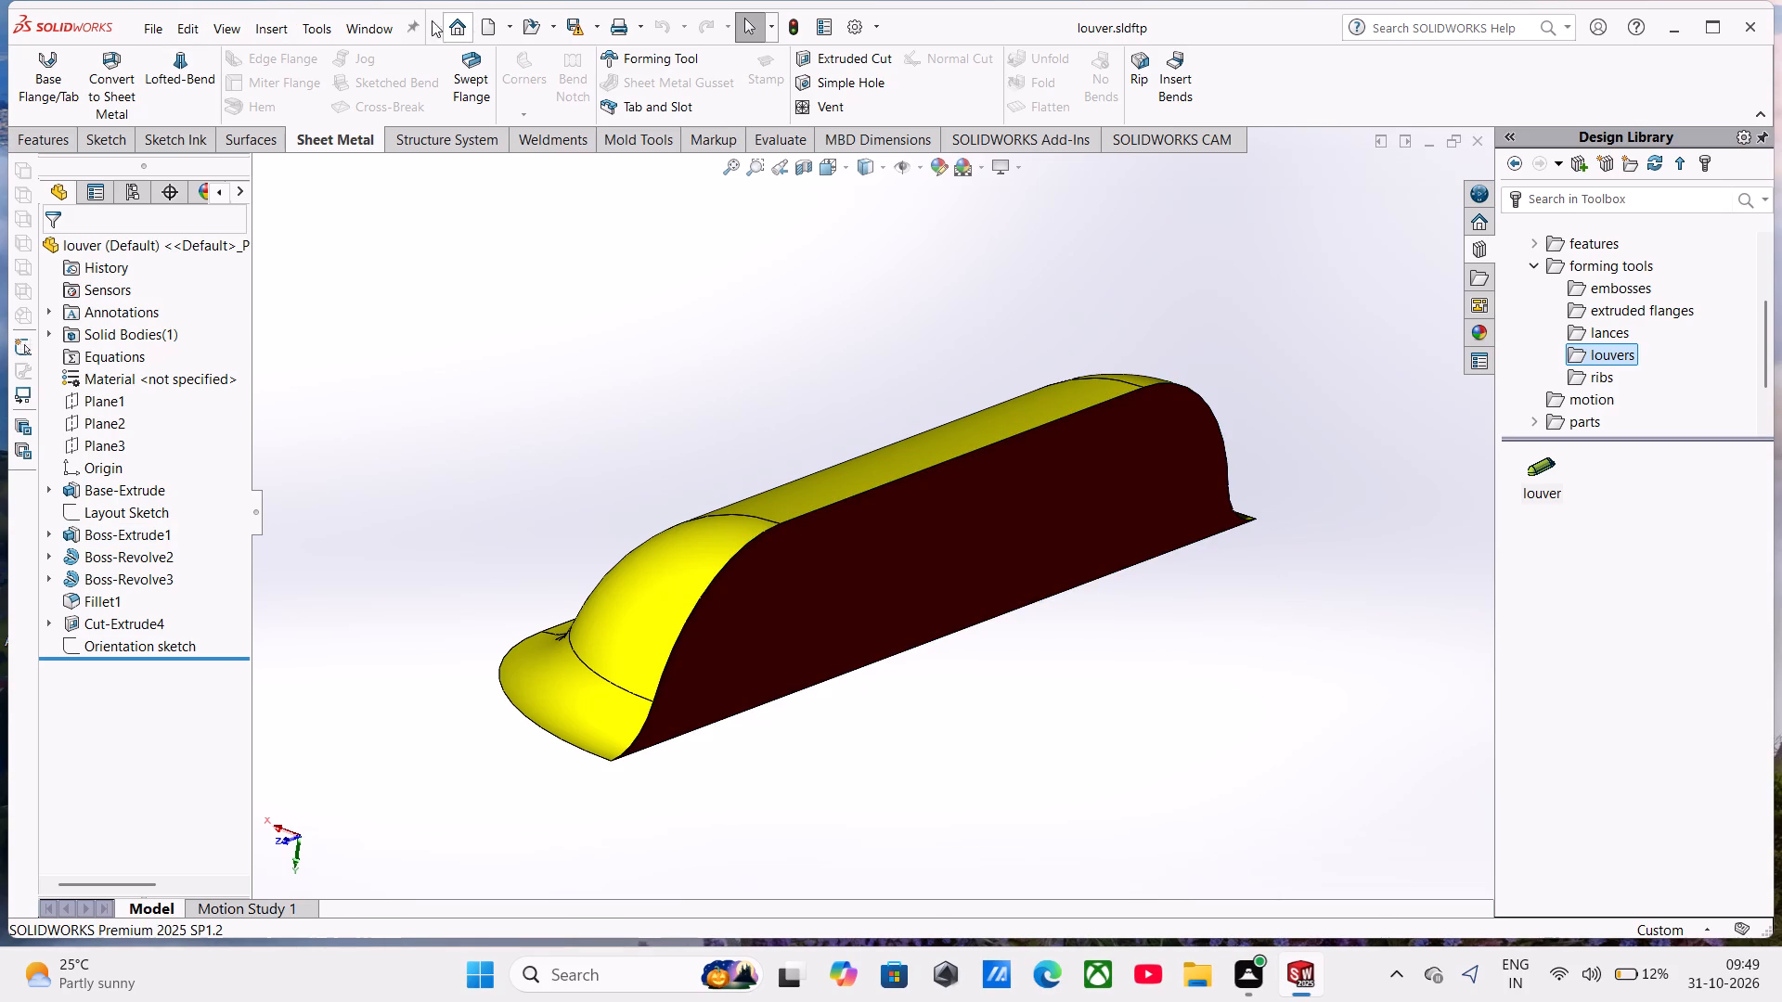
click(369, 25)
click(443, 250)
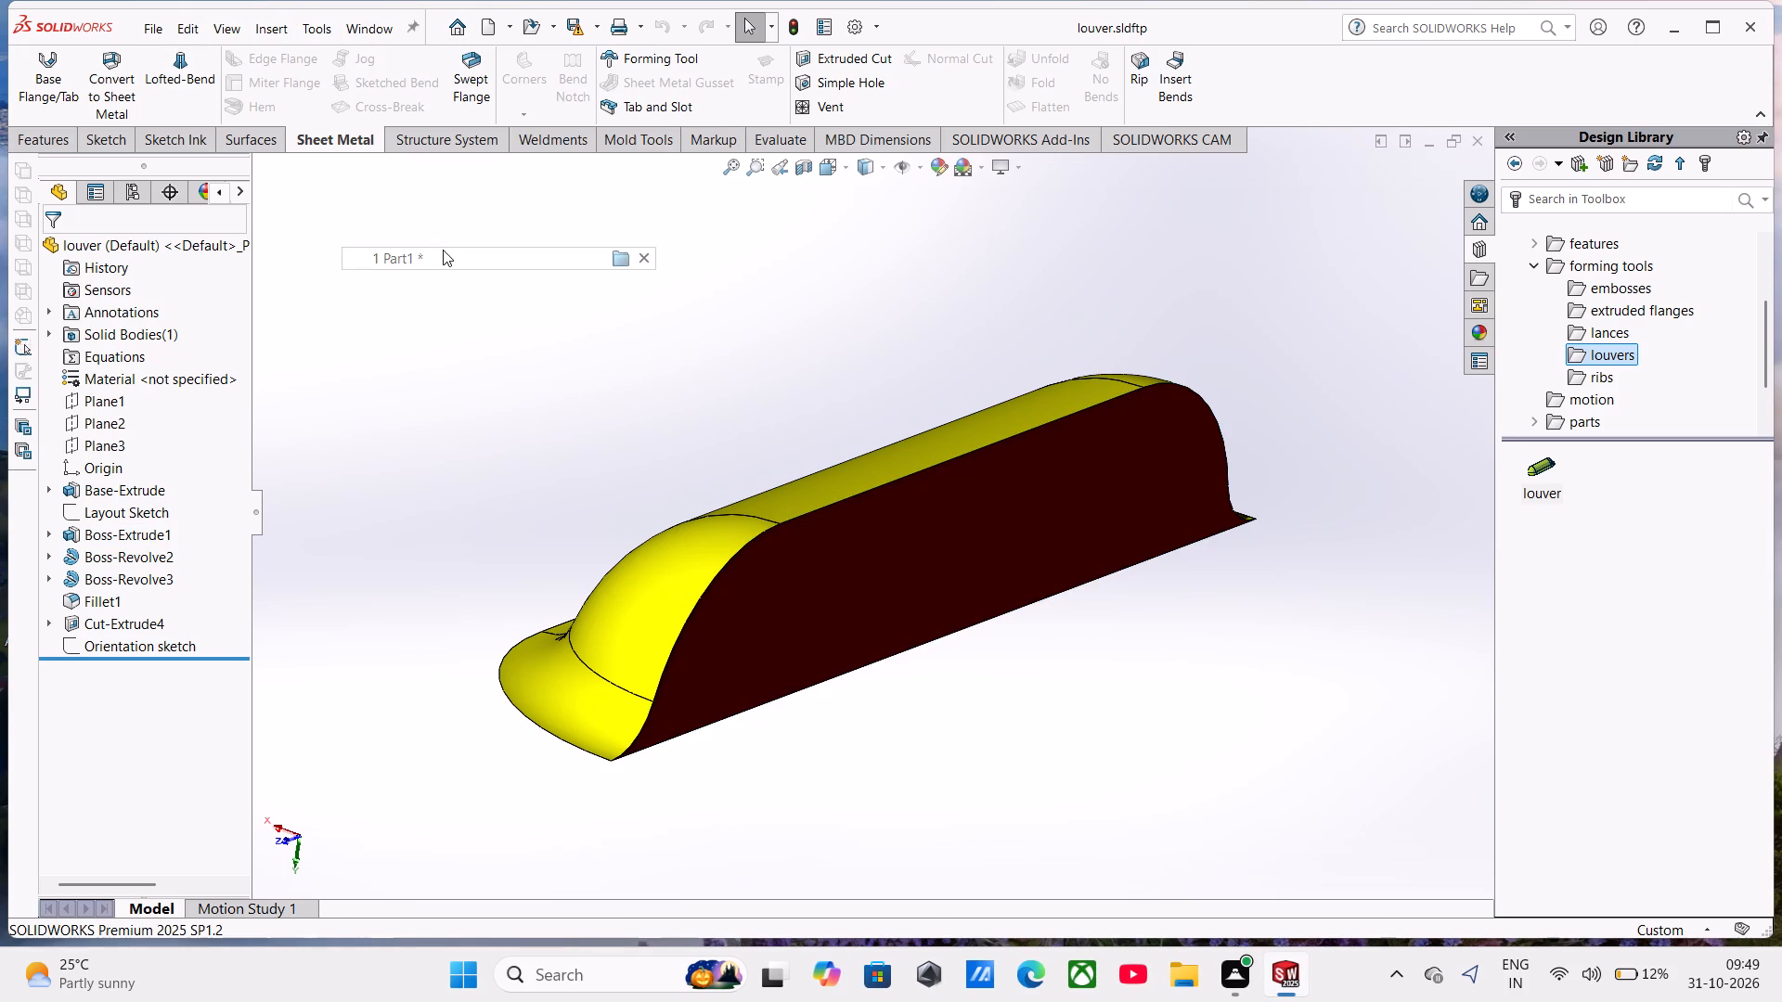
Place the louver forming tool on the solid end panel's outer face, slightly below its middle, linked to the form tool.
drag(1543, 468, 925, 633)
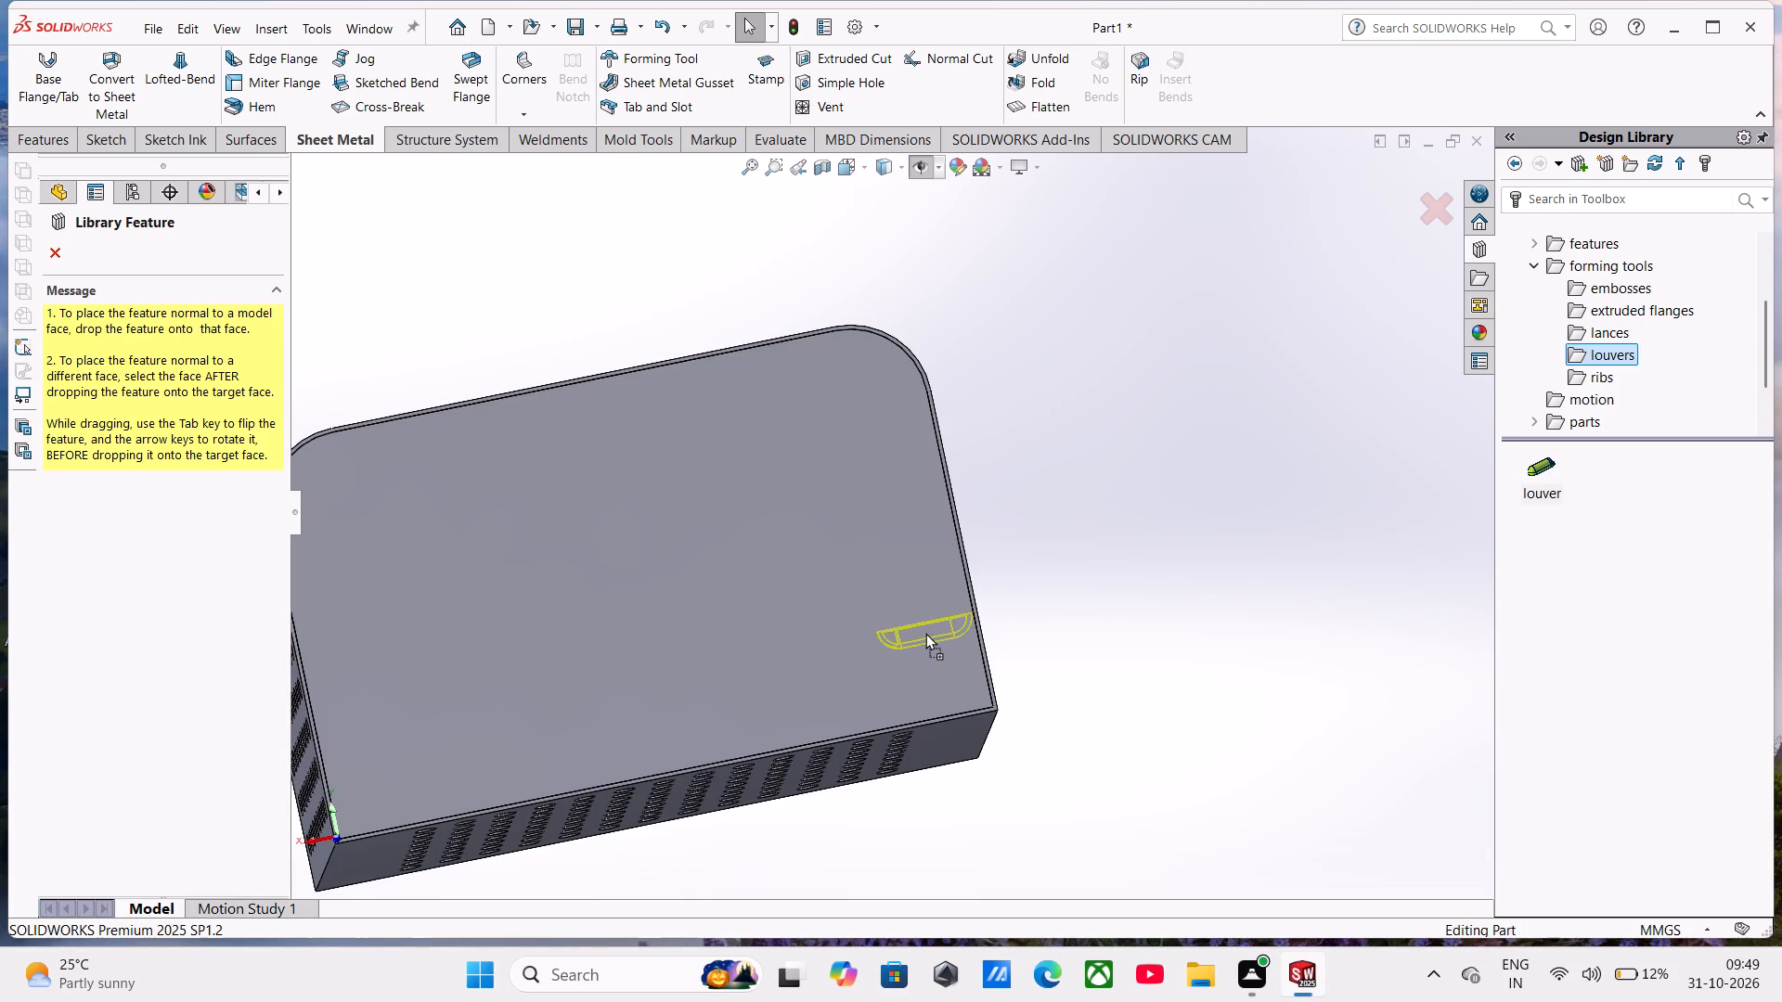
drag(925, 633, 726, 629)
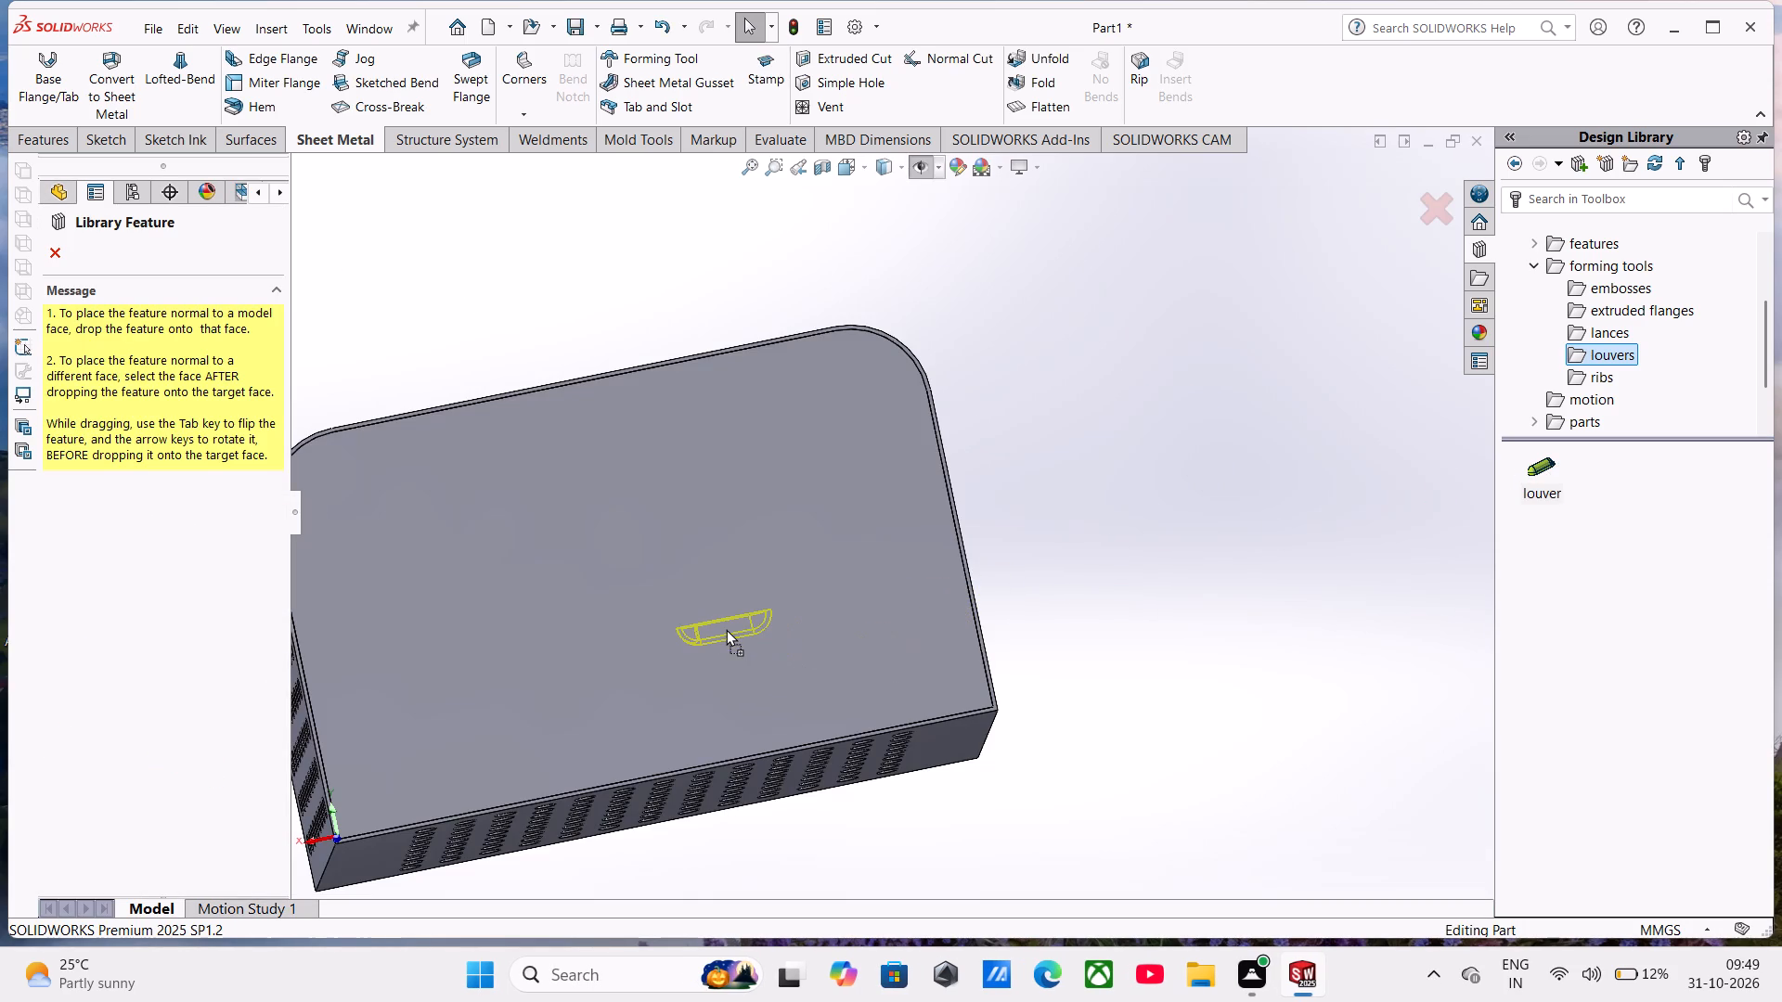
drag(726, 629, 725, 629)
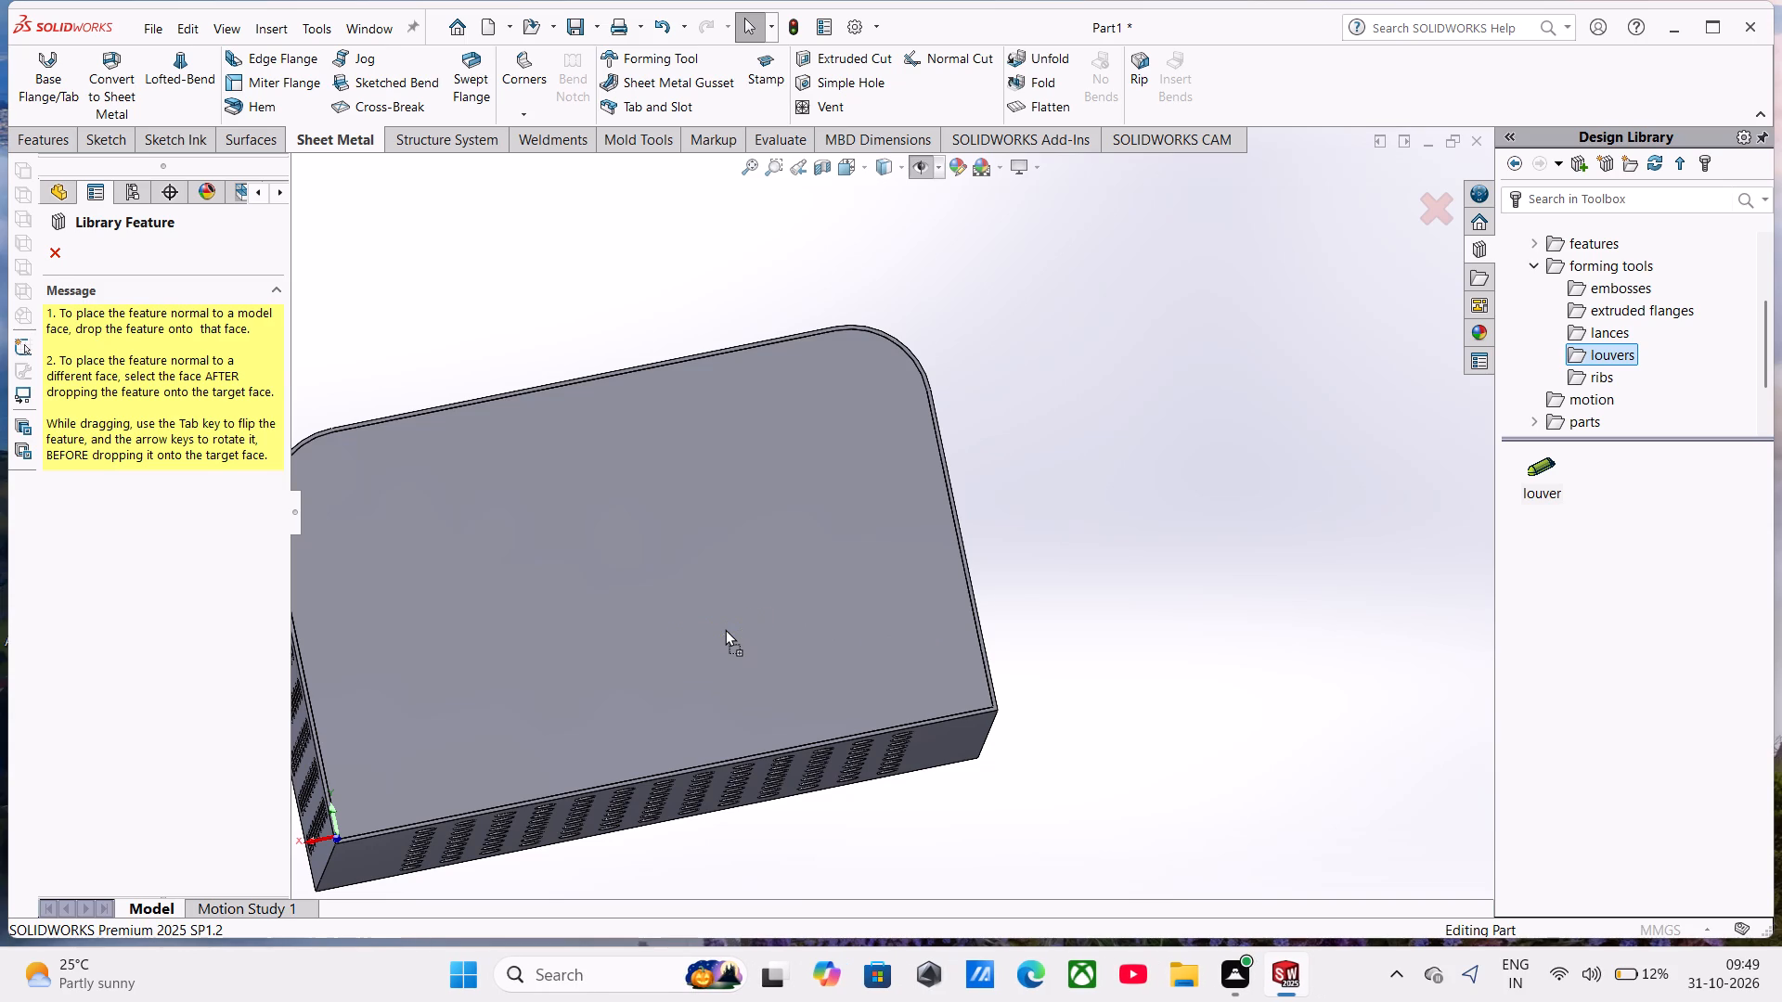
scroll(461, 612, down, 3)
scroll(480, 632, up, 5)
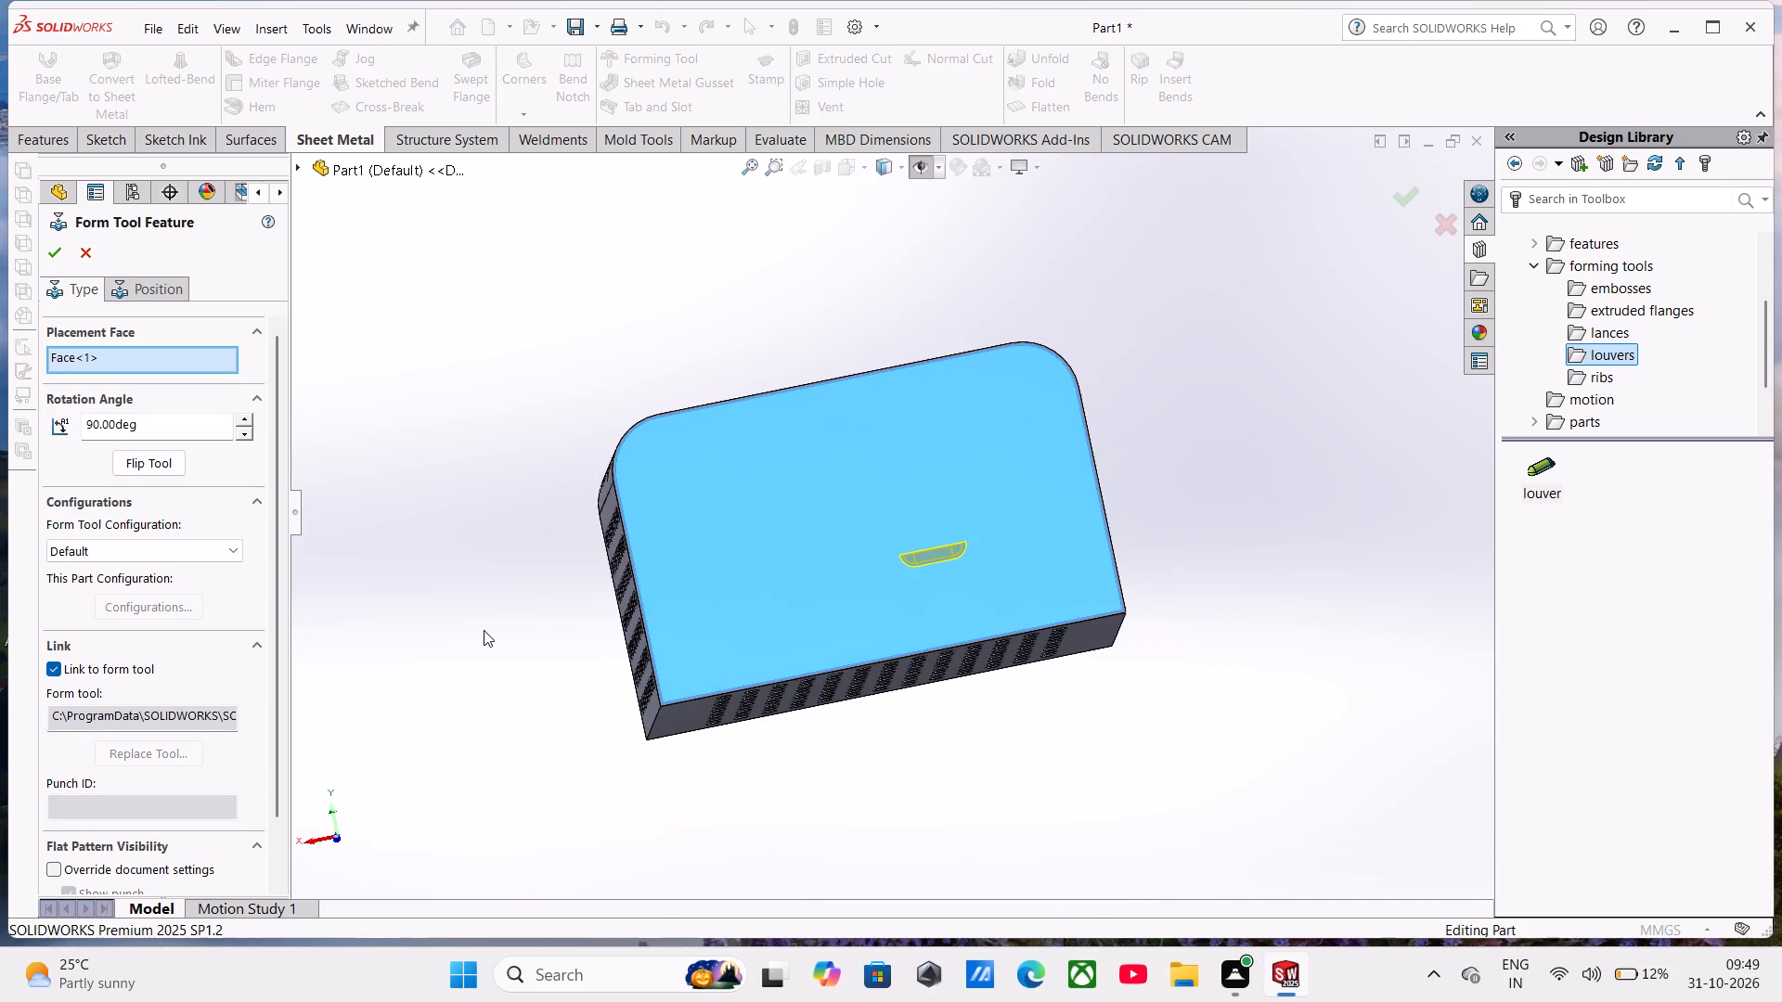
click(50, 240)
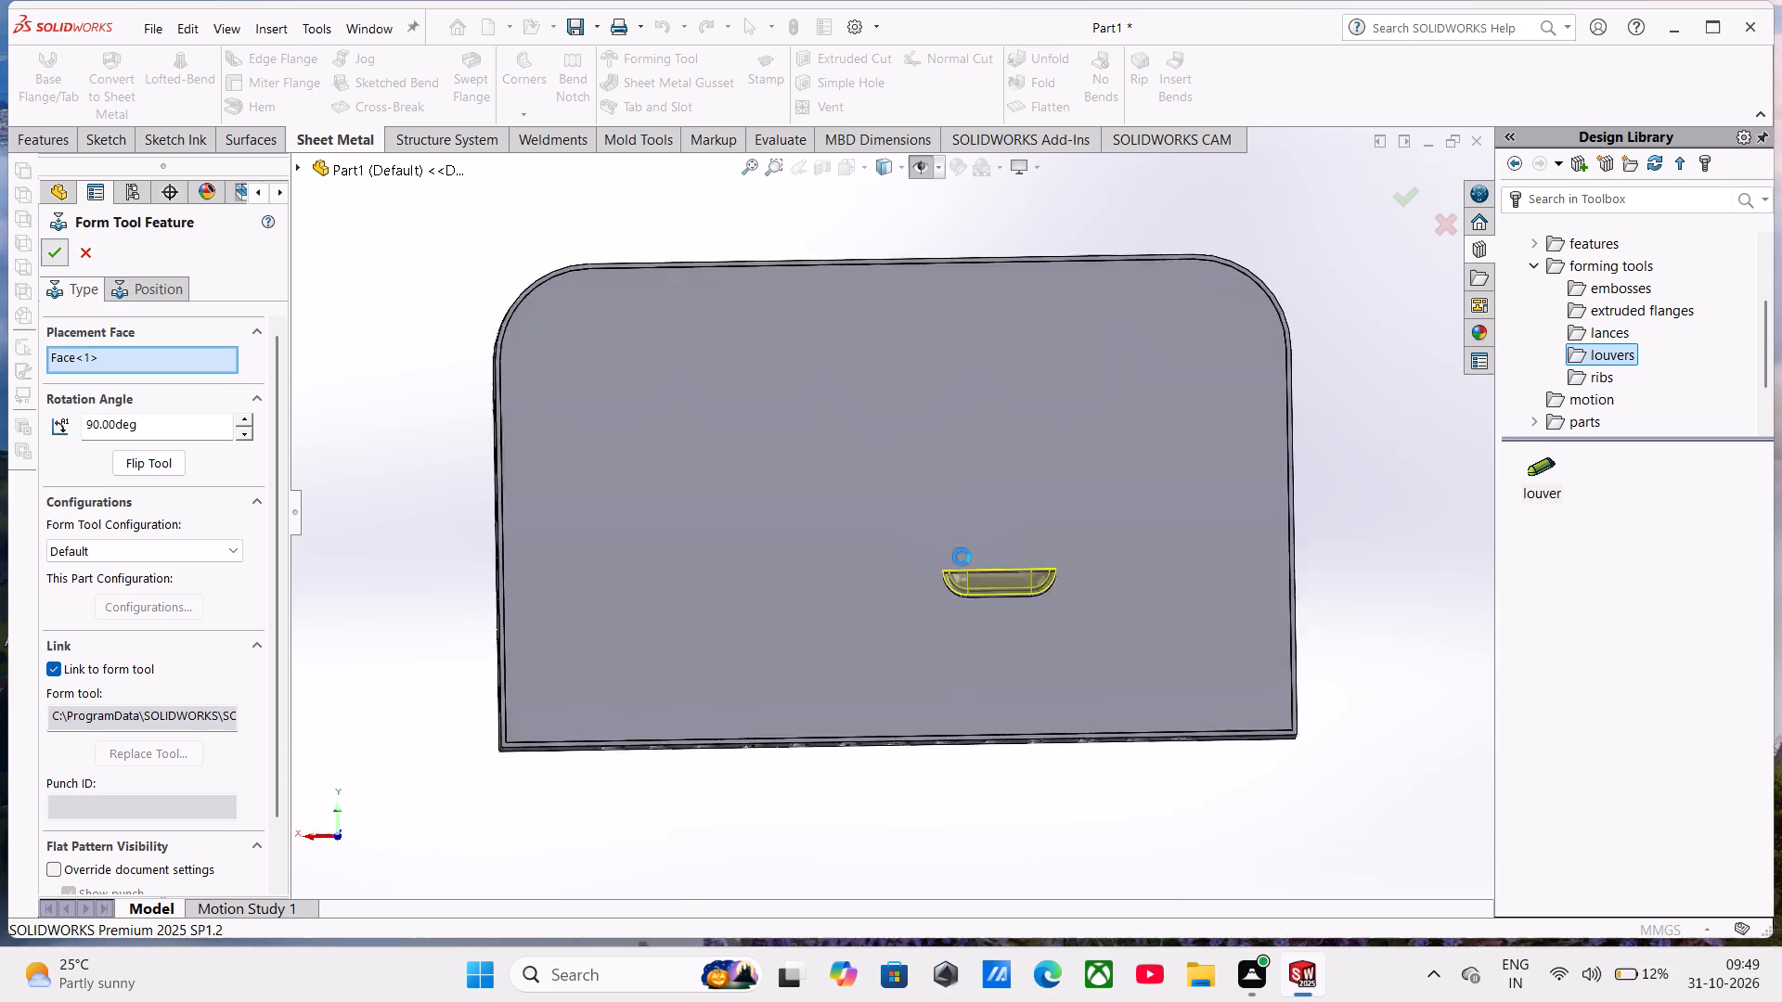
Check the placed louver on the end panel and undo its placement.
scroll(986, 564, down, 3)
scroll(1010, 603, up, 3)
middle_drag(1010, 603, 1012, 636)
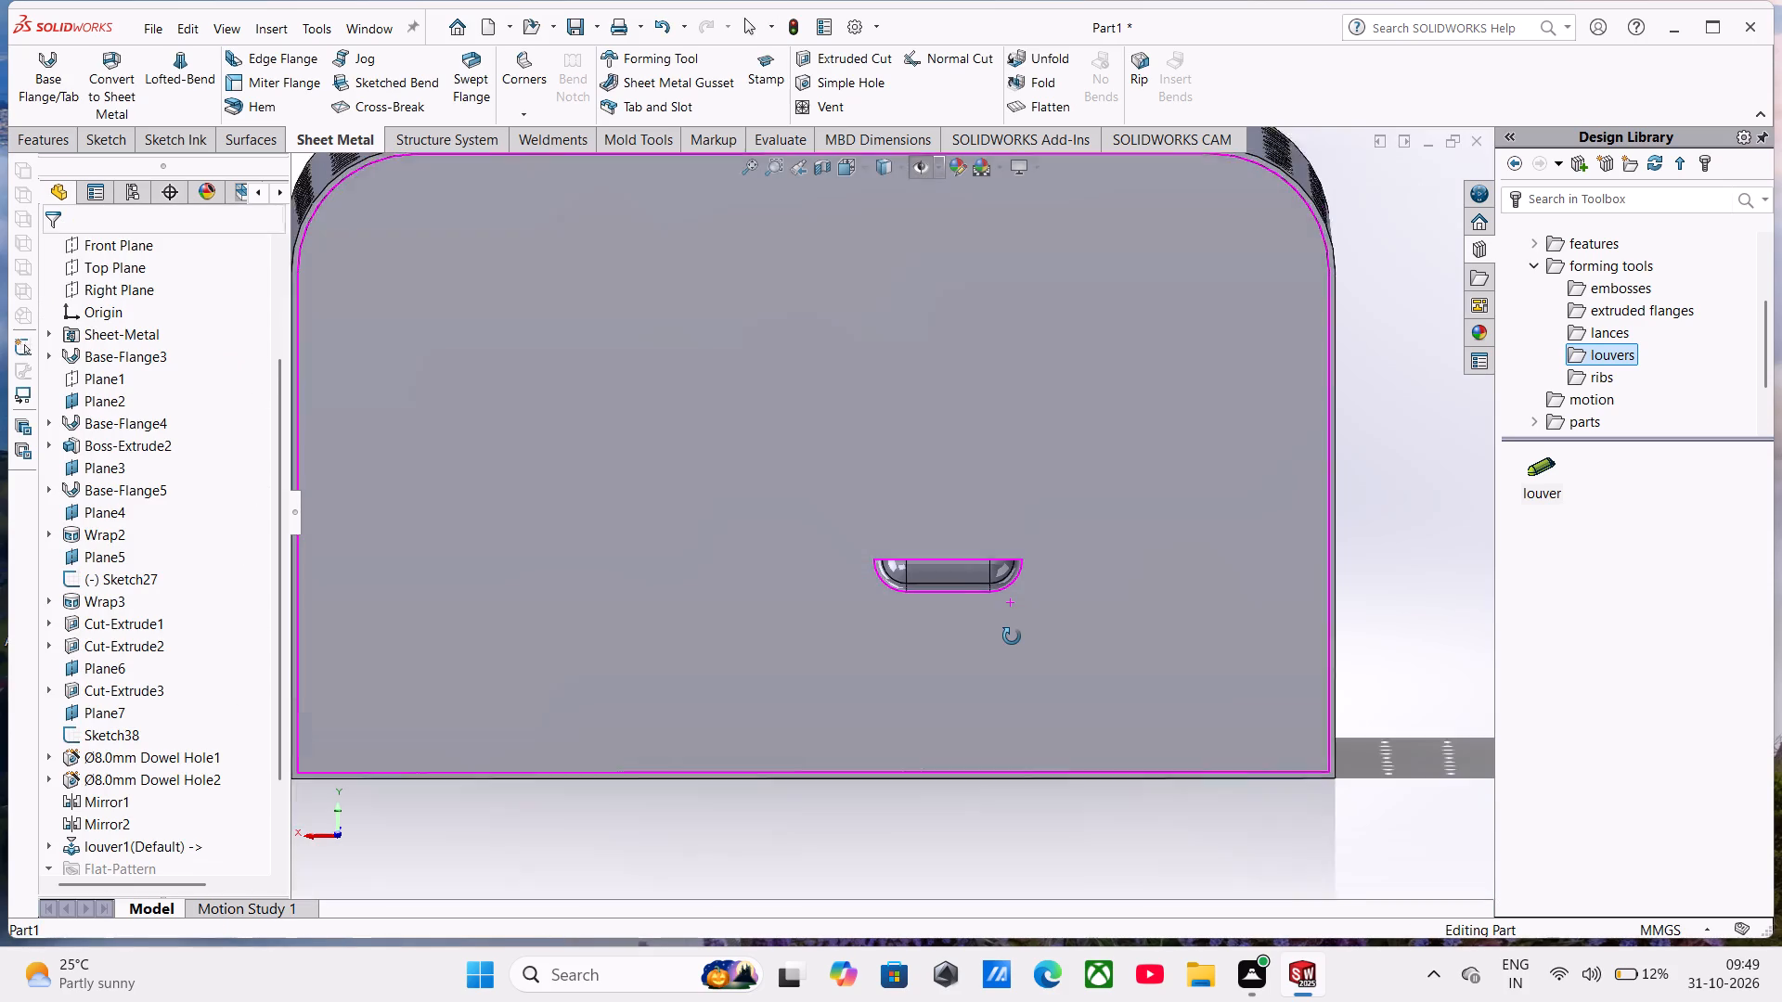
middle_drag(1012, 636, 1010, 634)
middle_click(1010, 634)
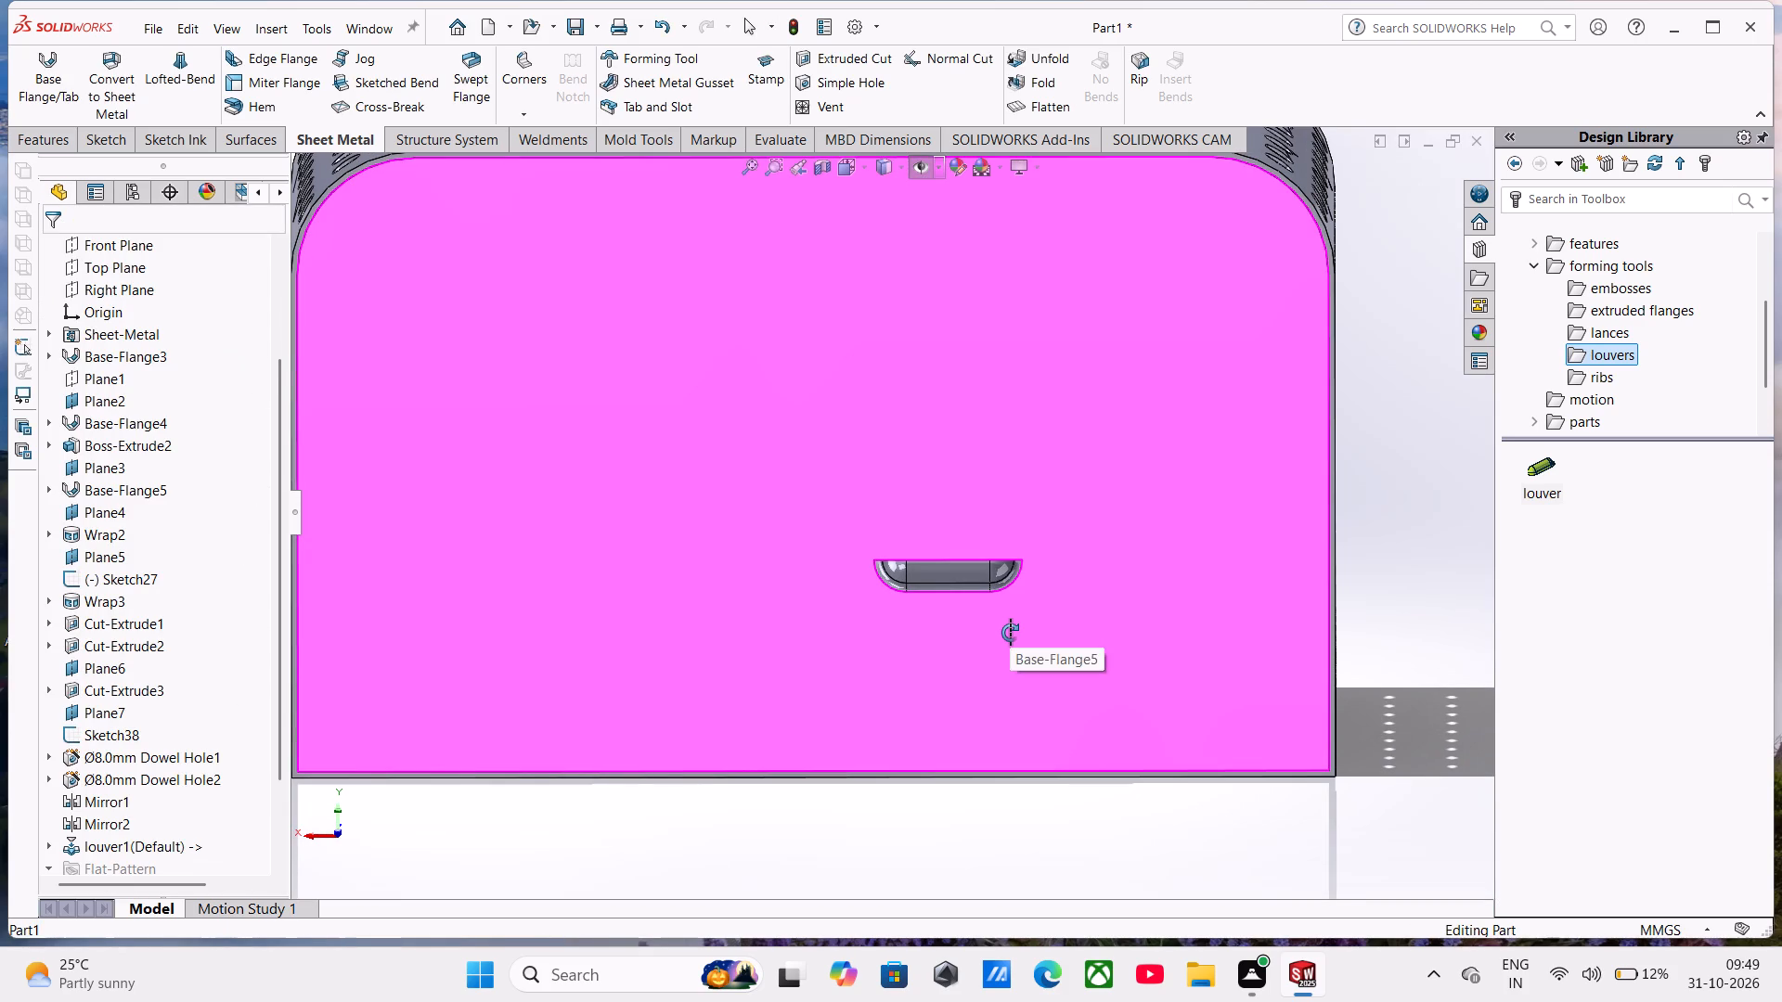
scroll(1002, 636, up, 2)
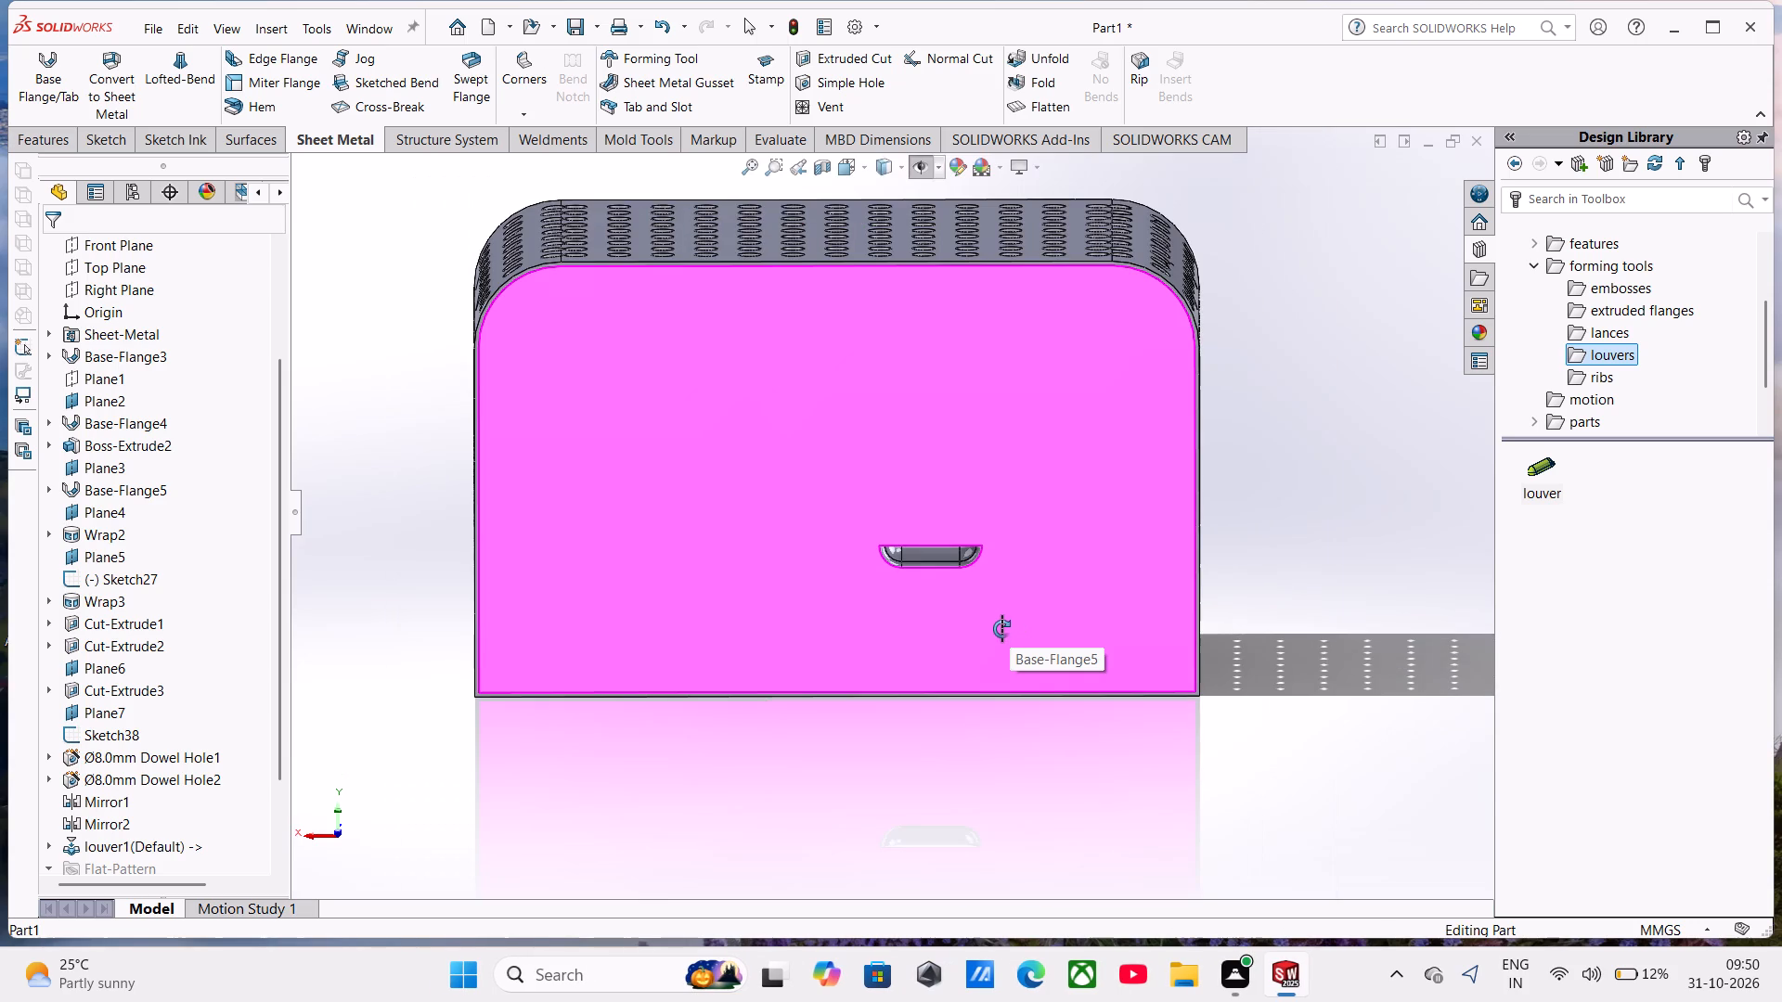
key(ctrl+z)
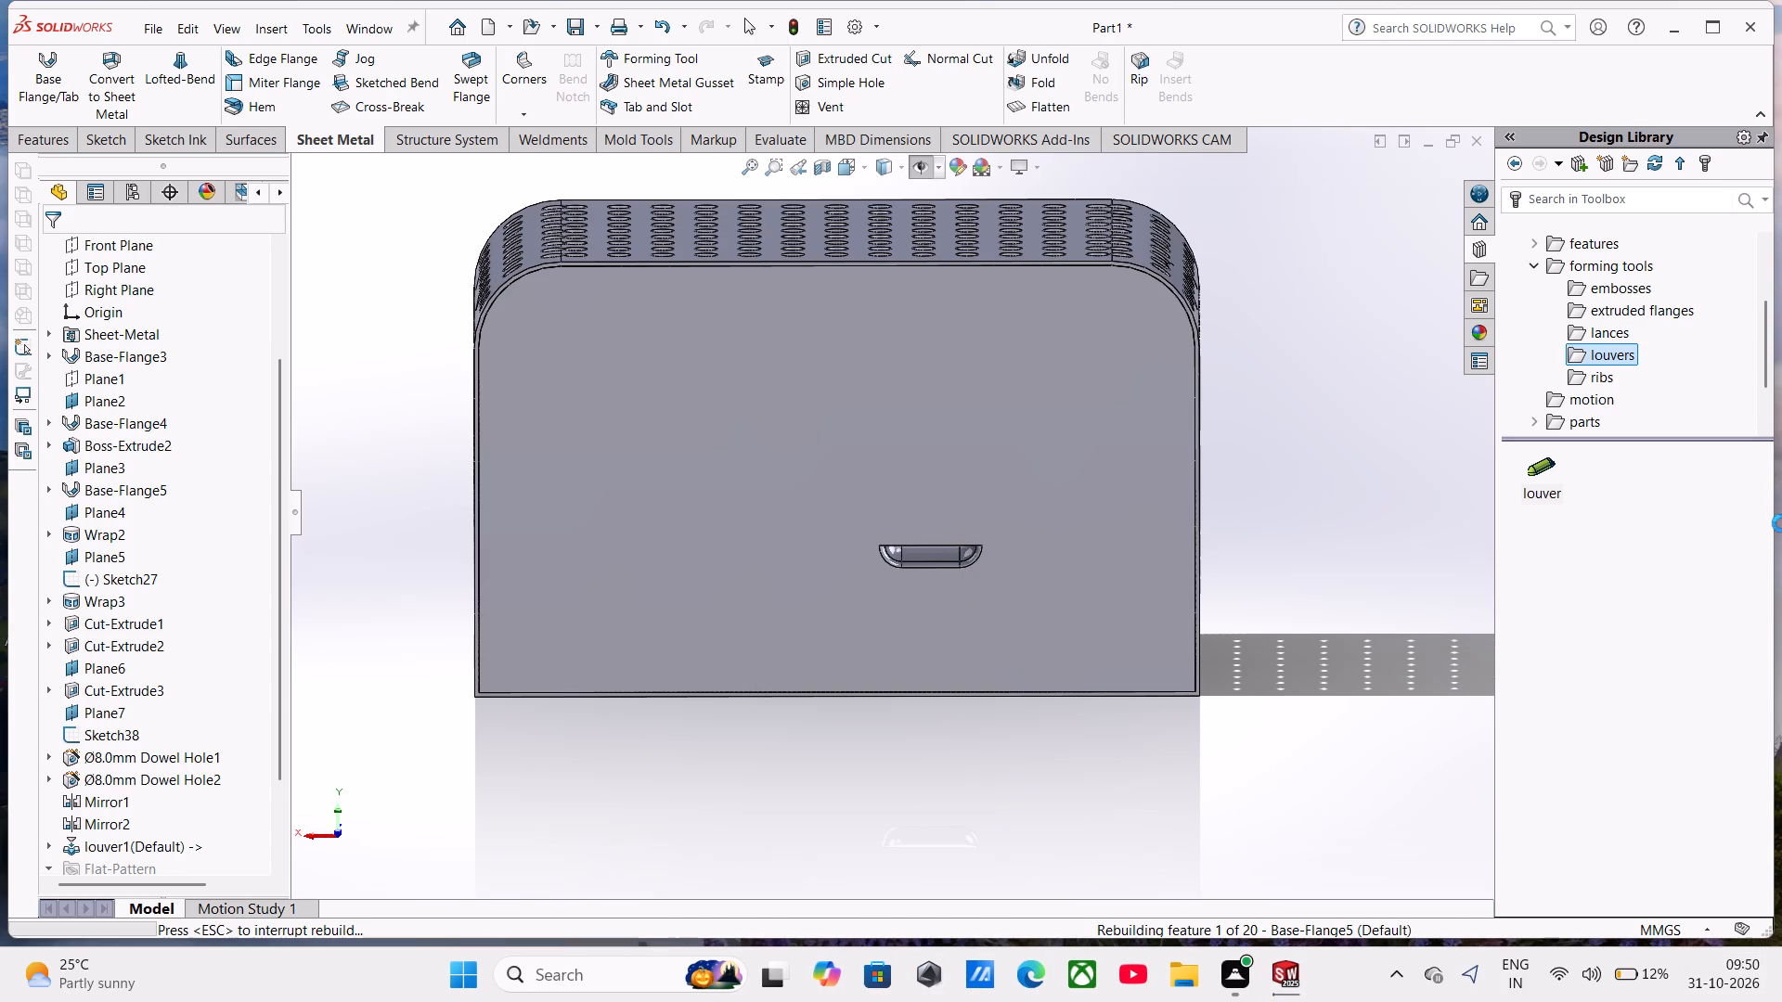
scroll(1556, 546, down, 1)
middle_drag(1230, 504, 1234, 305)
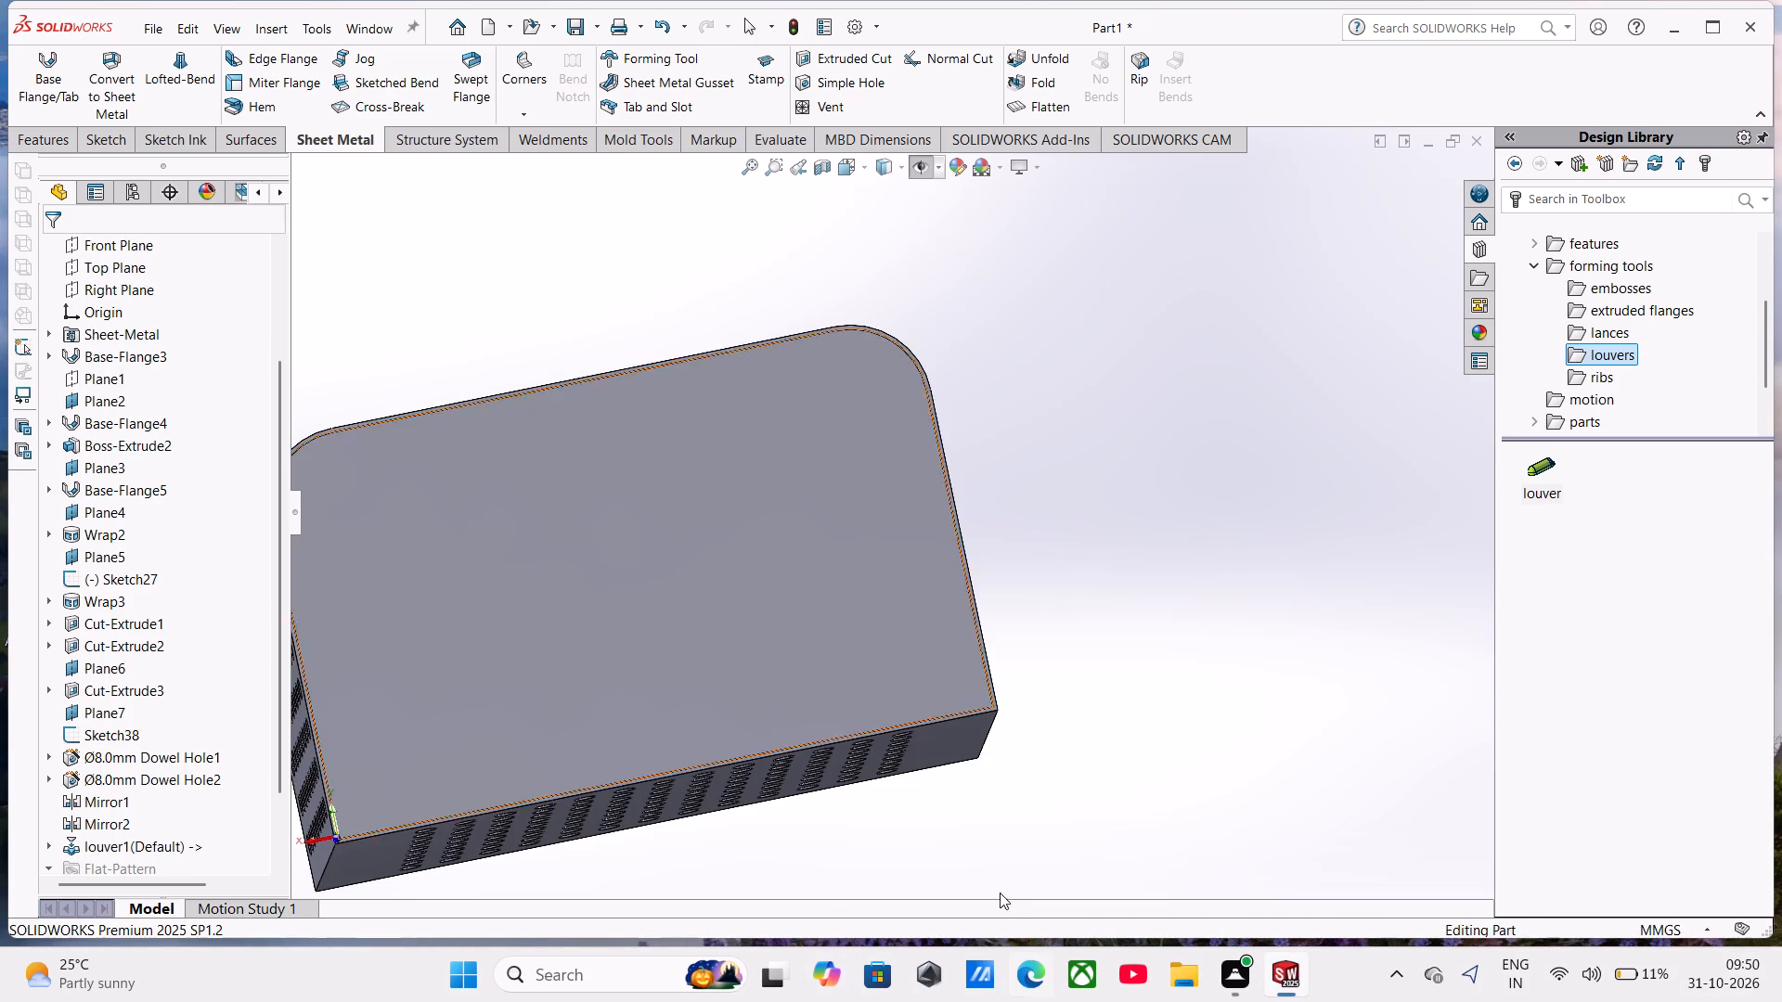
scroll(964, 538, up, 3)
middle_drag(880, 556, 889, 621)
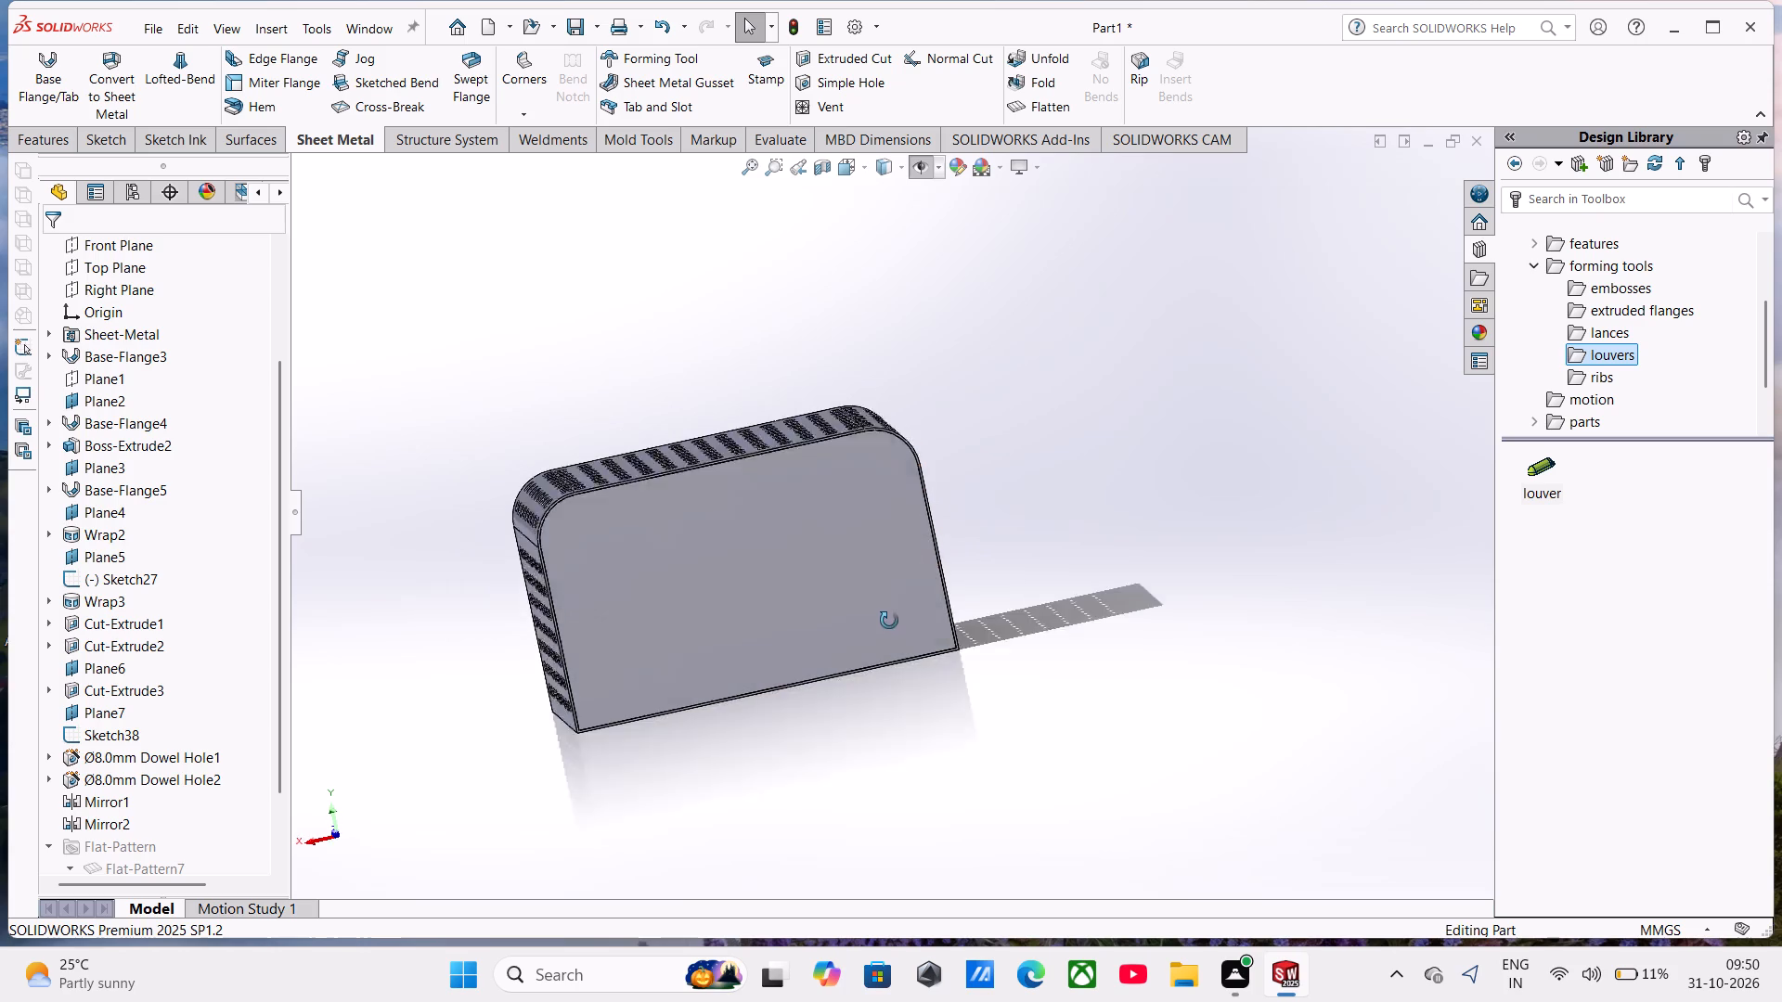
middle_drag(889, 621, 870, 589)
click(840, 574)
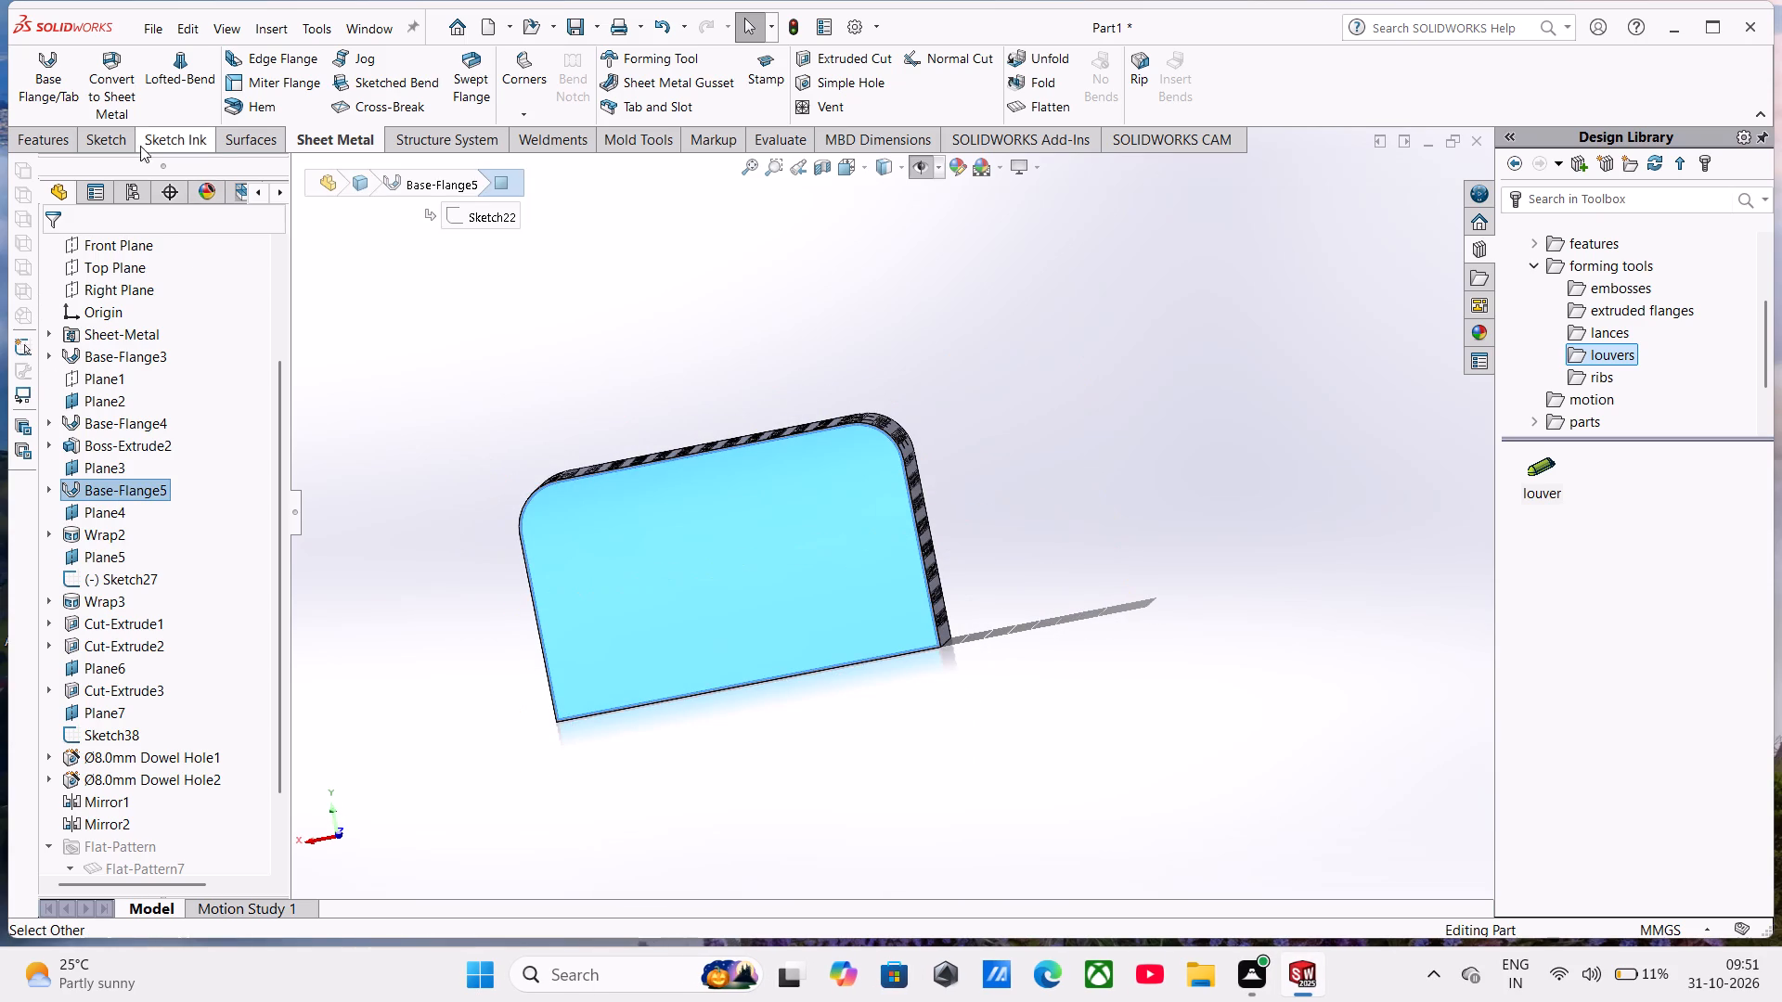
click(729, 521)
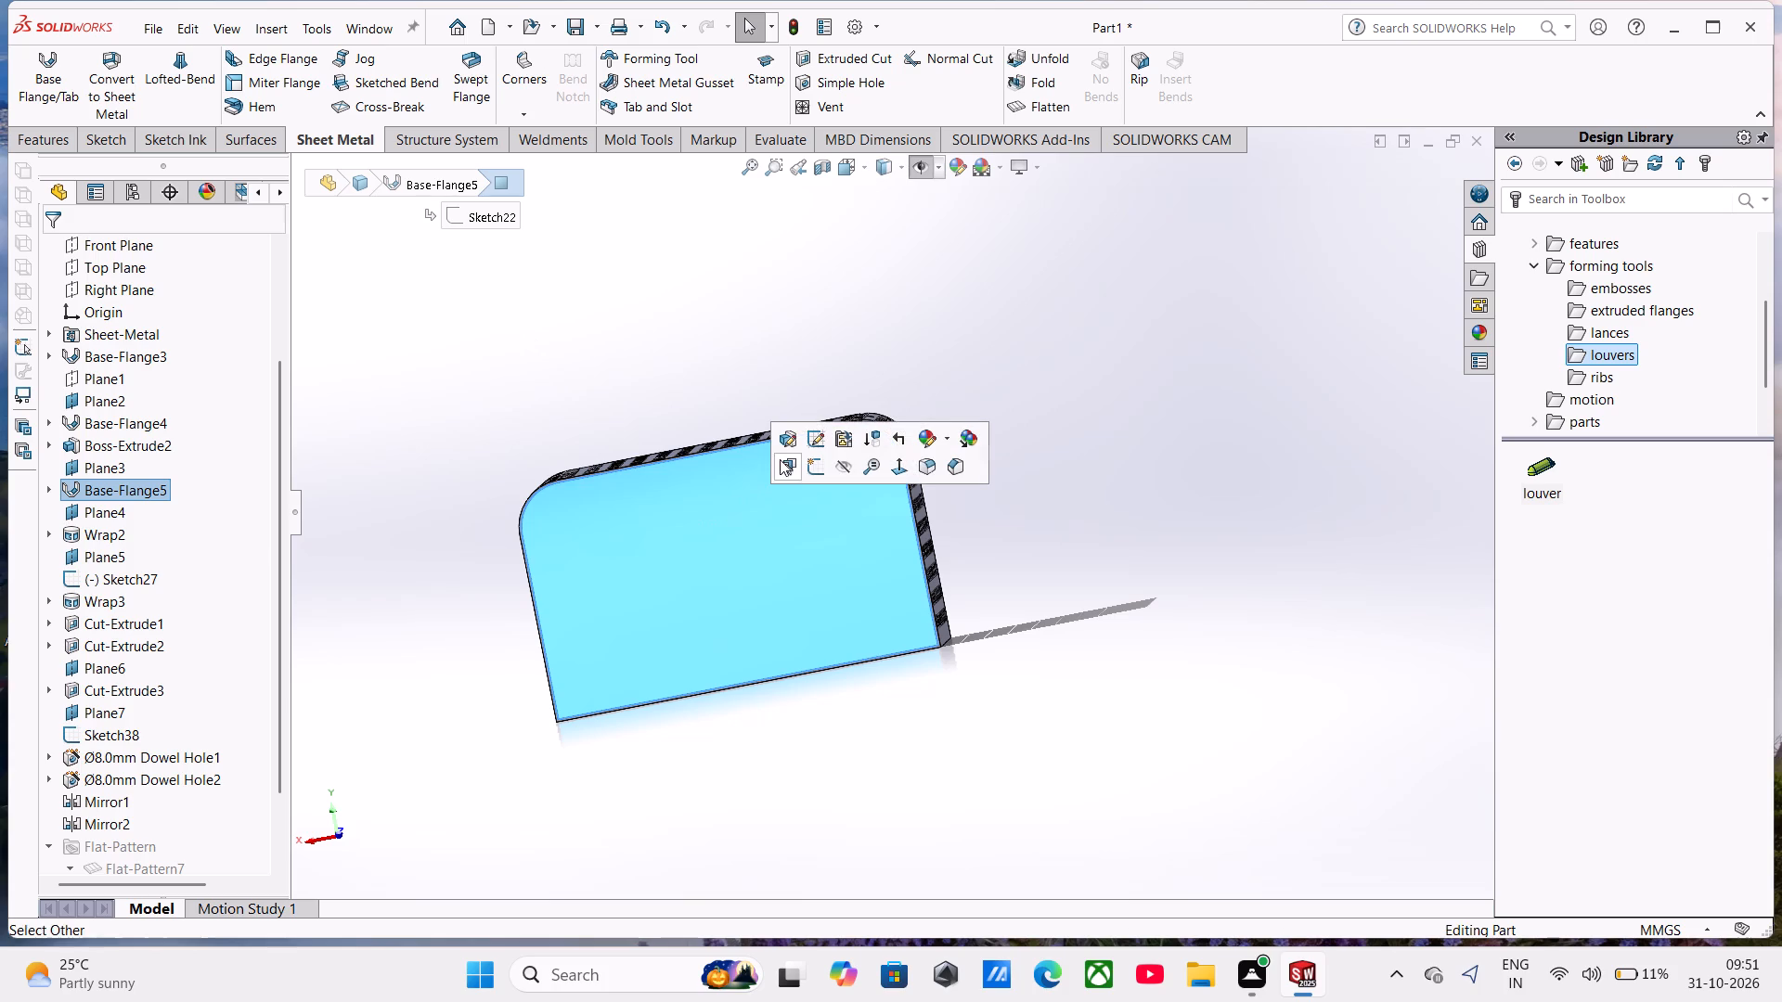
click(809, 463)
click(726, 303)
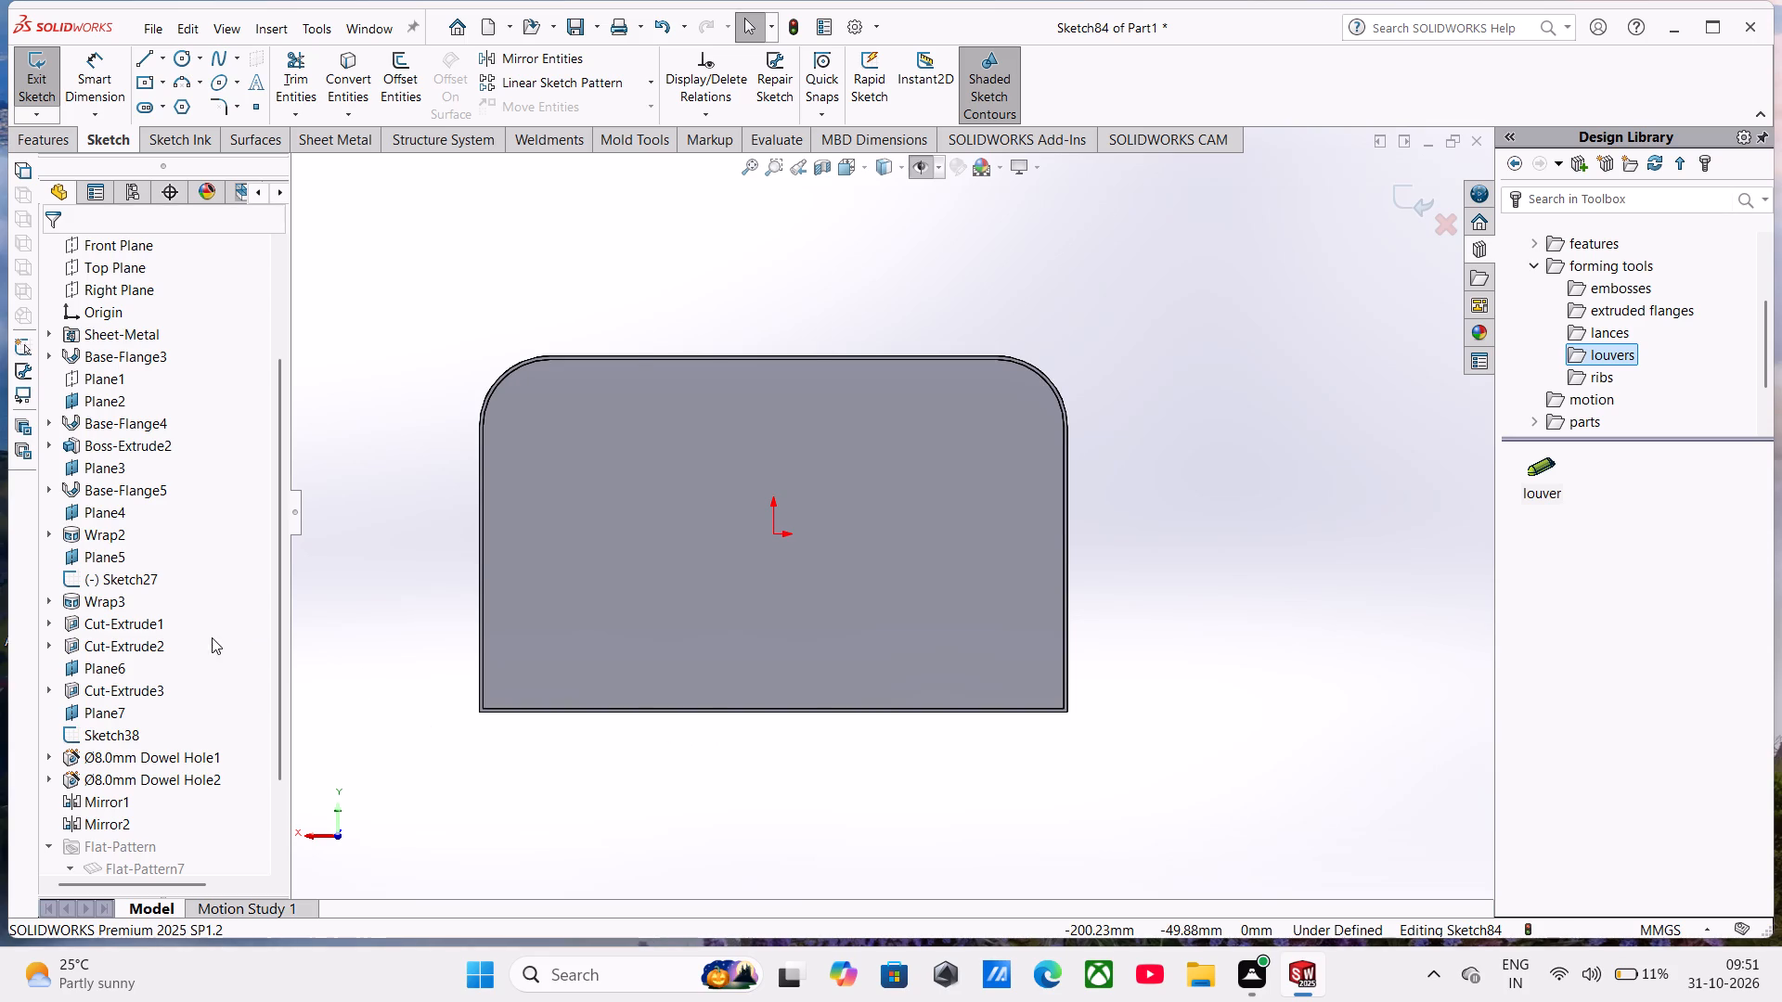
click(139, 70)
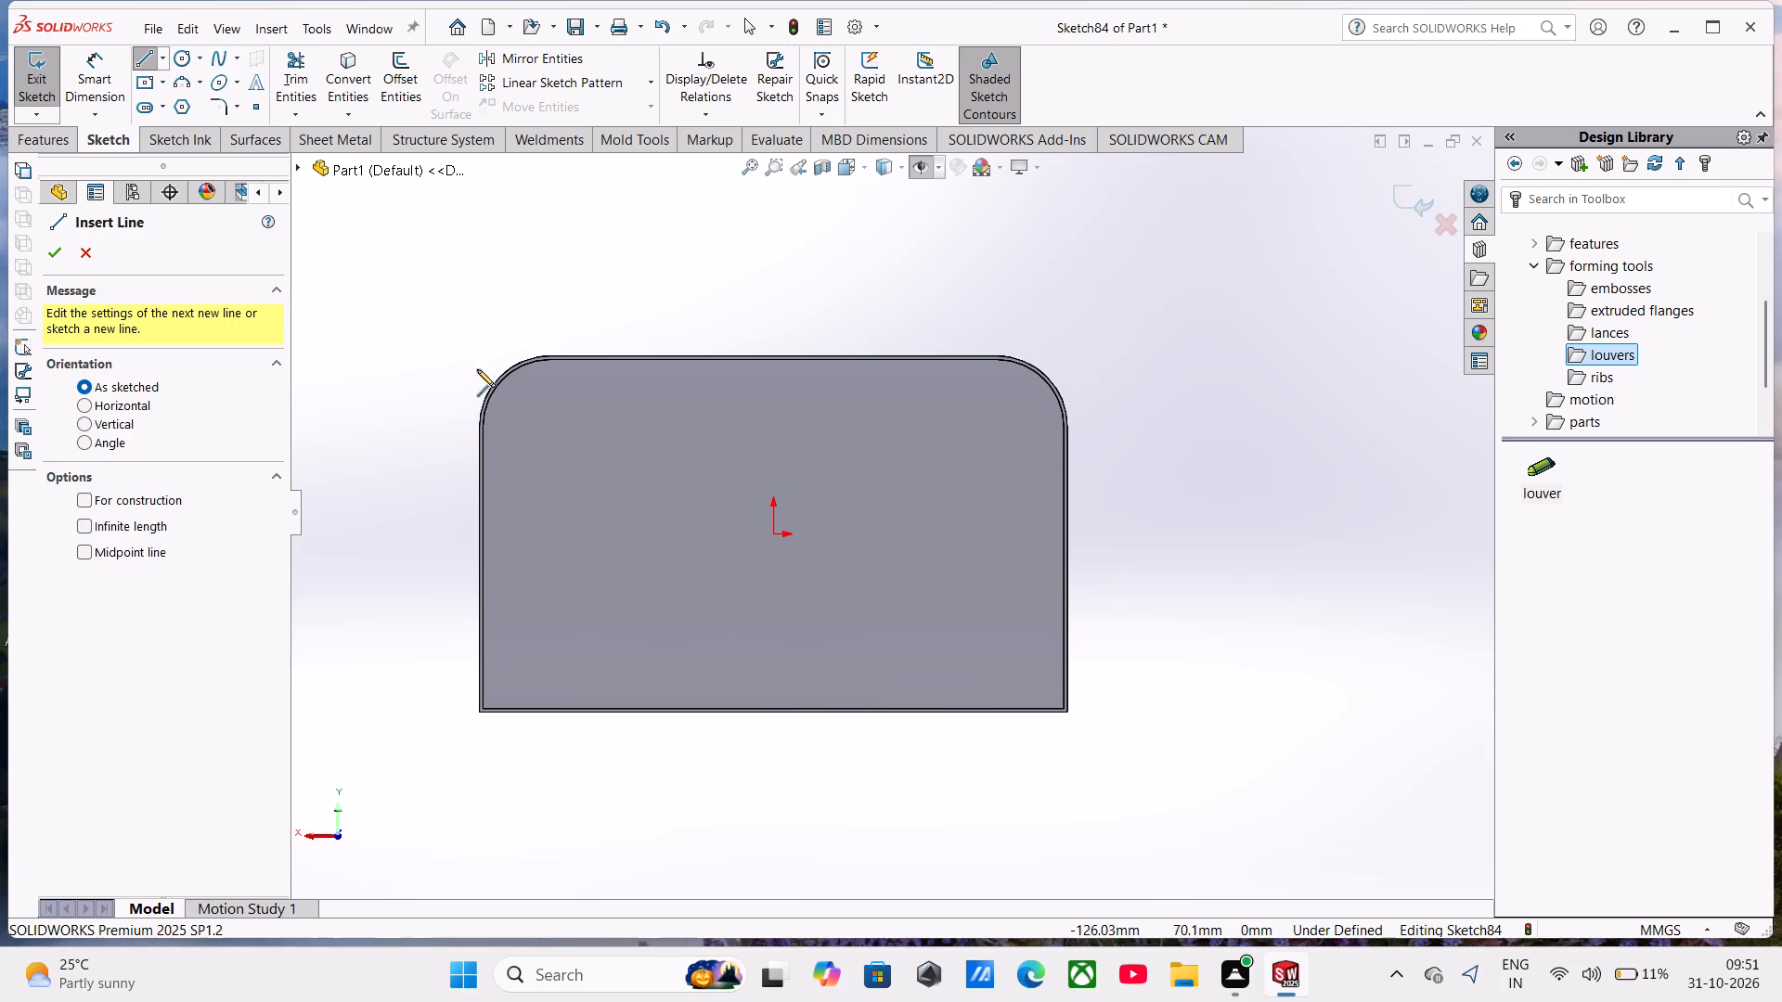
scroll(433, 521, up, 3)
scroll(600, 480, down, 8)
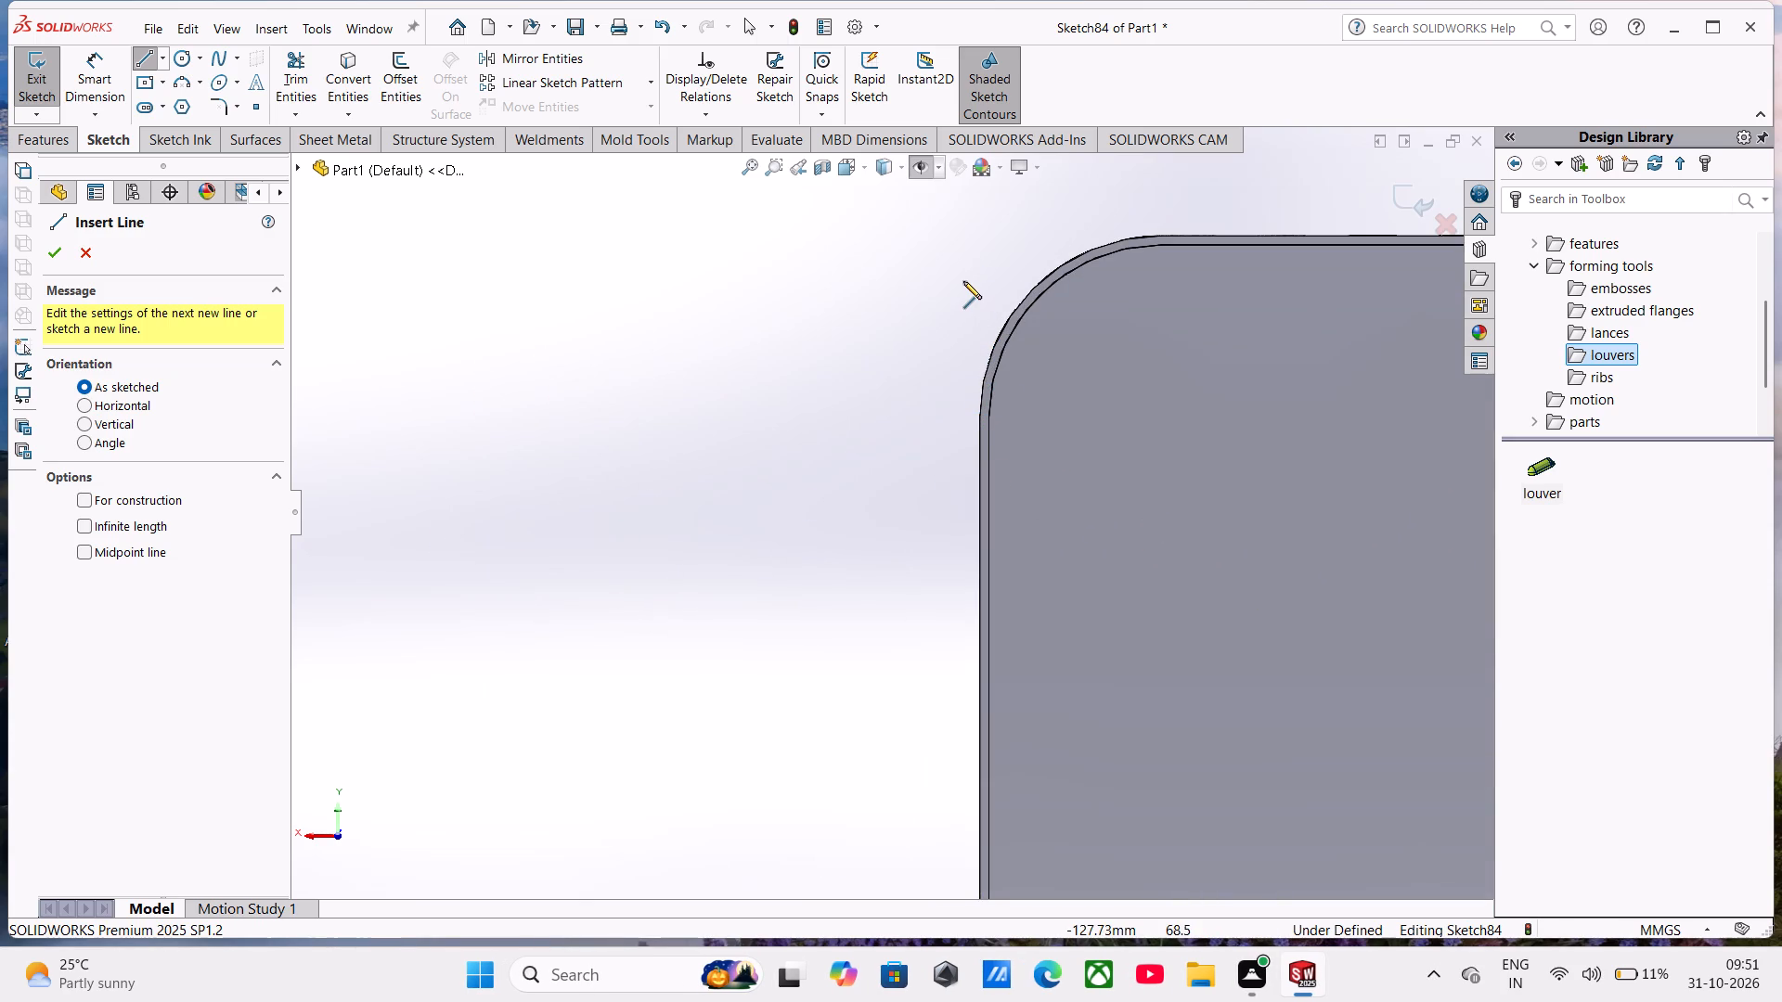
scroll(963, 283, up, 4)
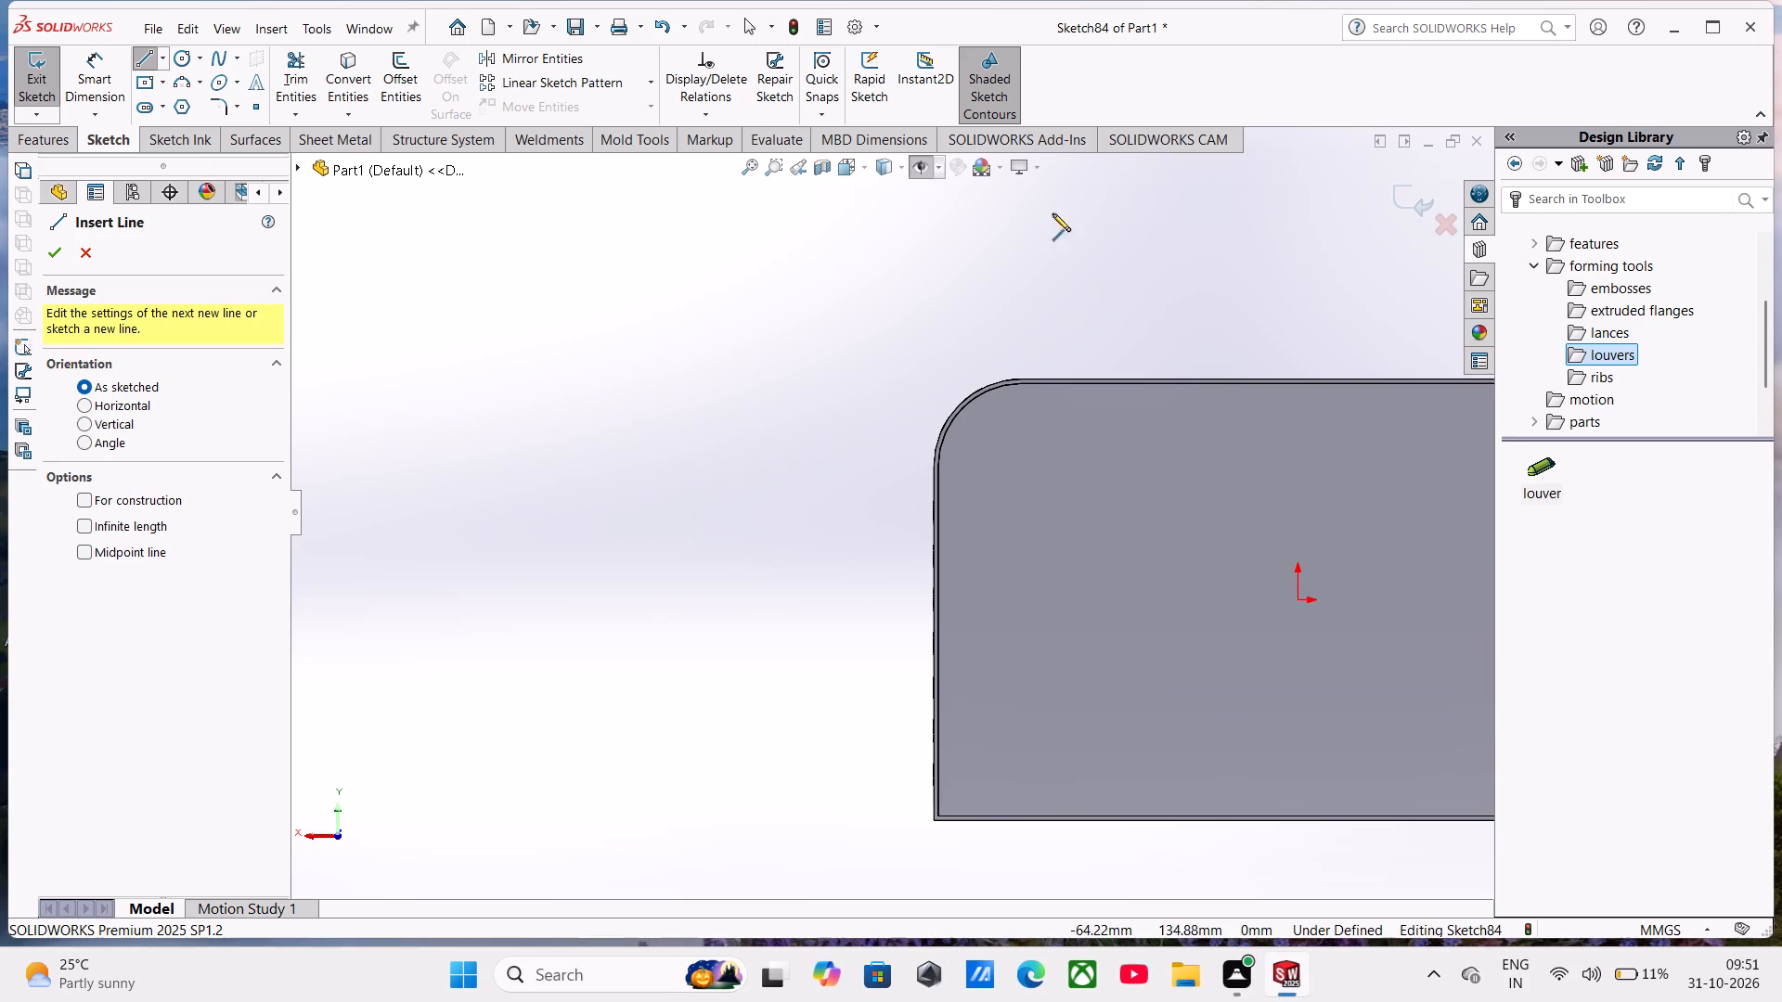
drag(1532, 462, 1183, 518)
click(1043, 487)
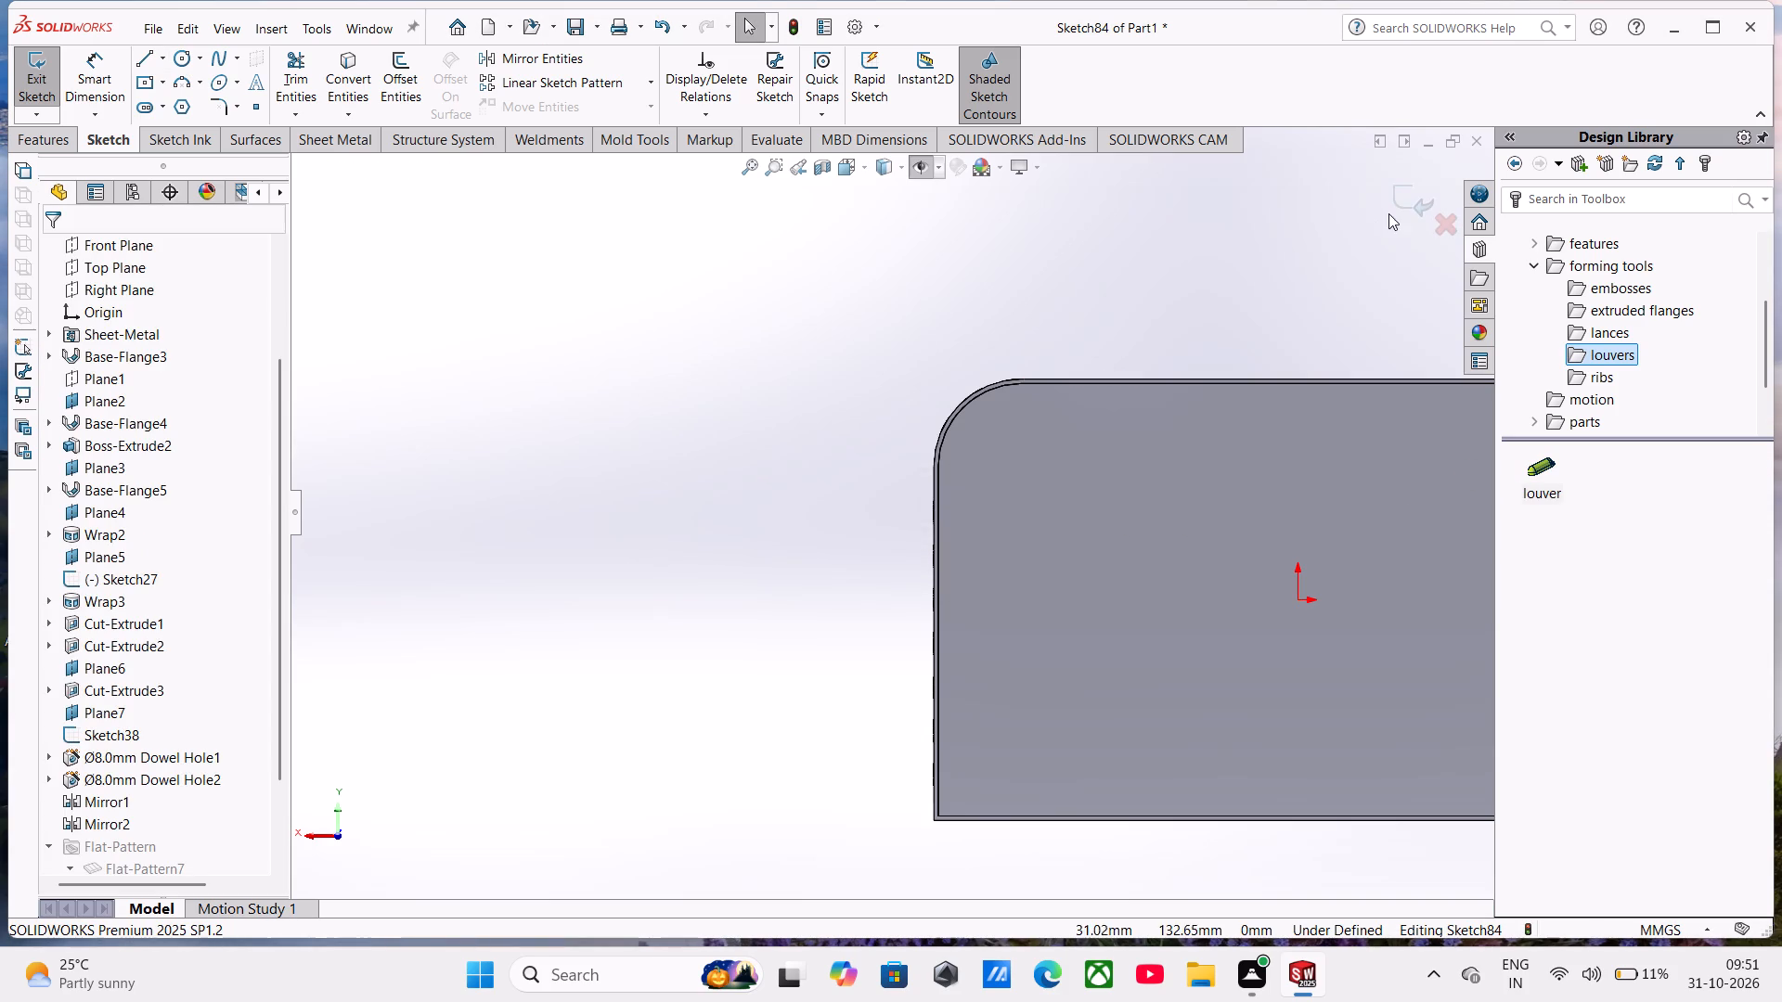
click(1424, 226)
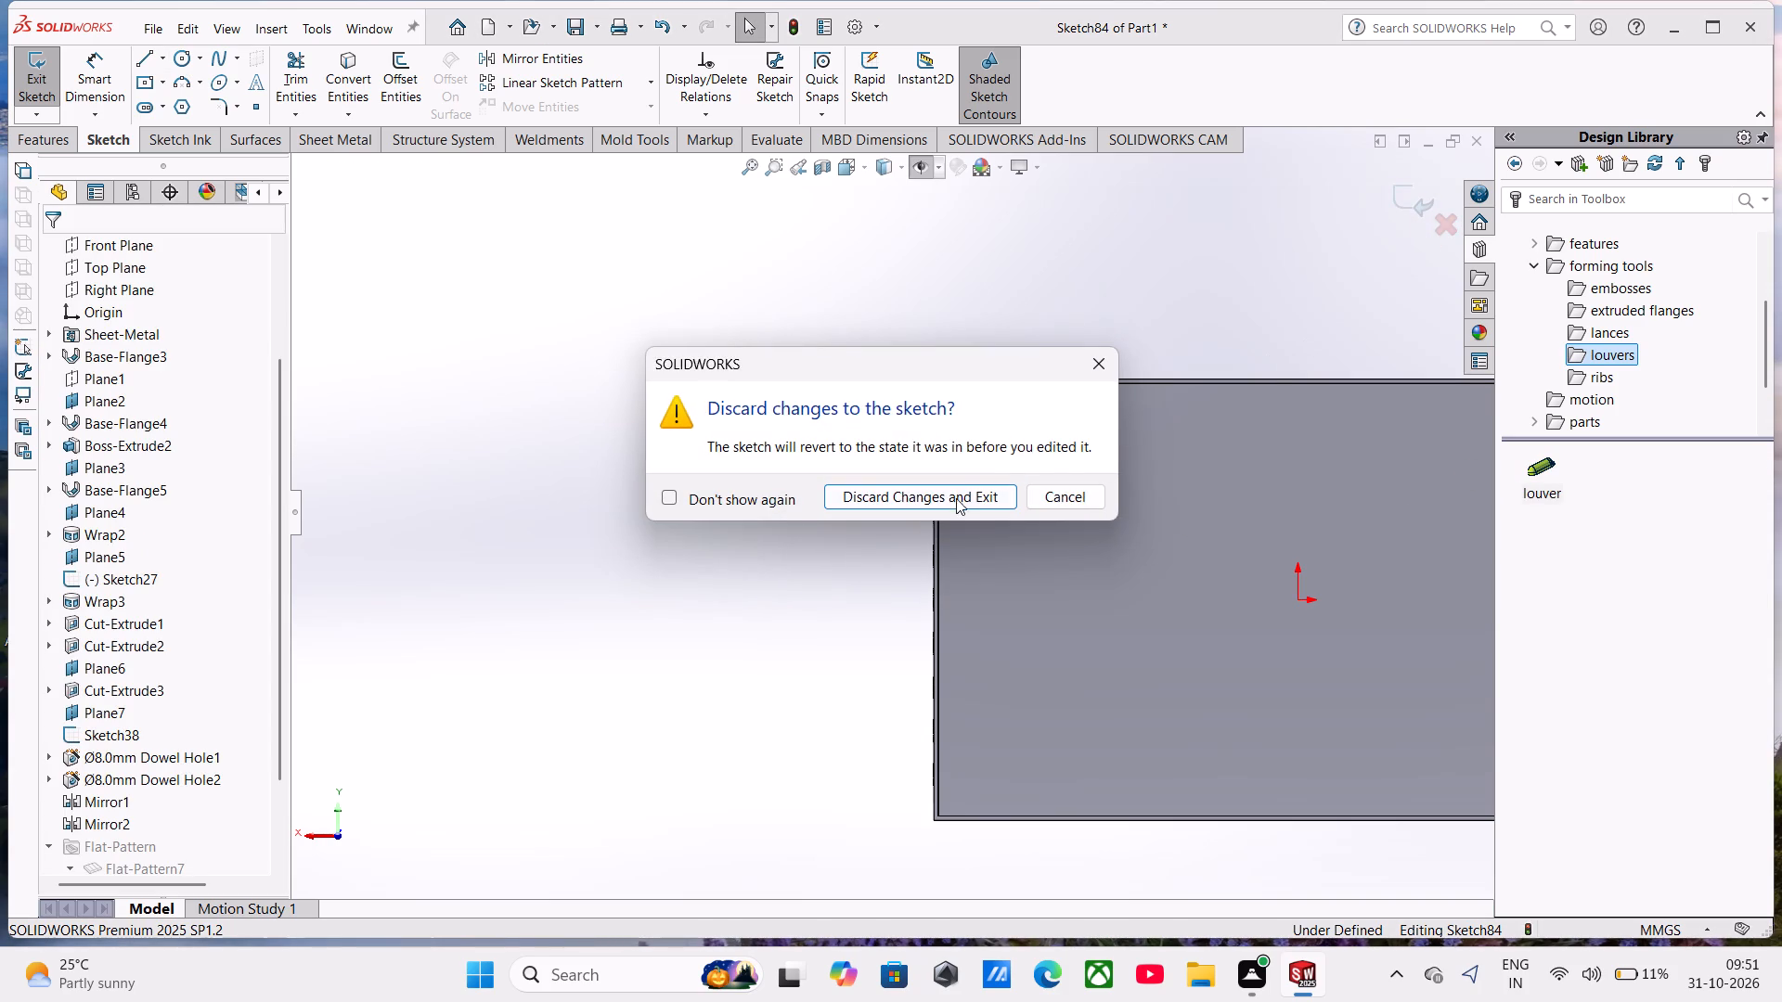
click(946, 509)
Place the library louver forming tool on the solid end panel's face, rotated 90 degrees and linked to the form tool.
drag(1552, 488, 804, 561)
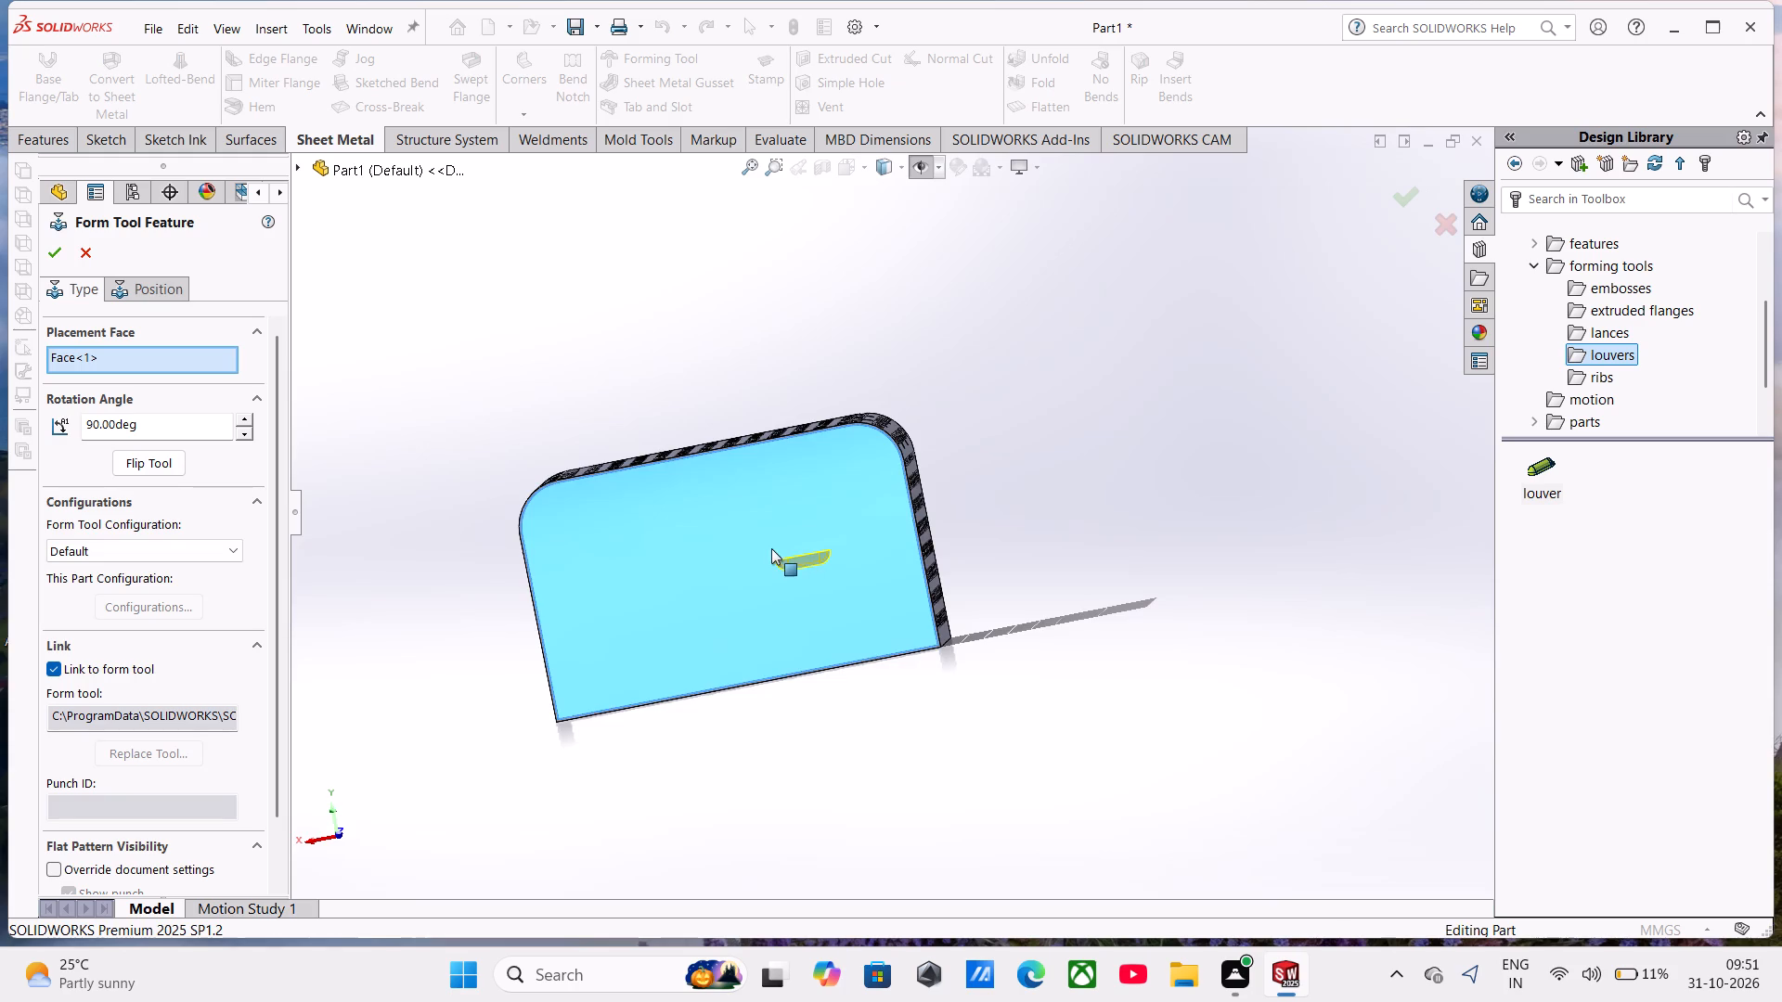
scroll(770, 548, down, 5)
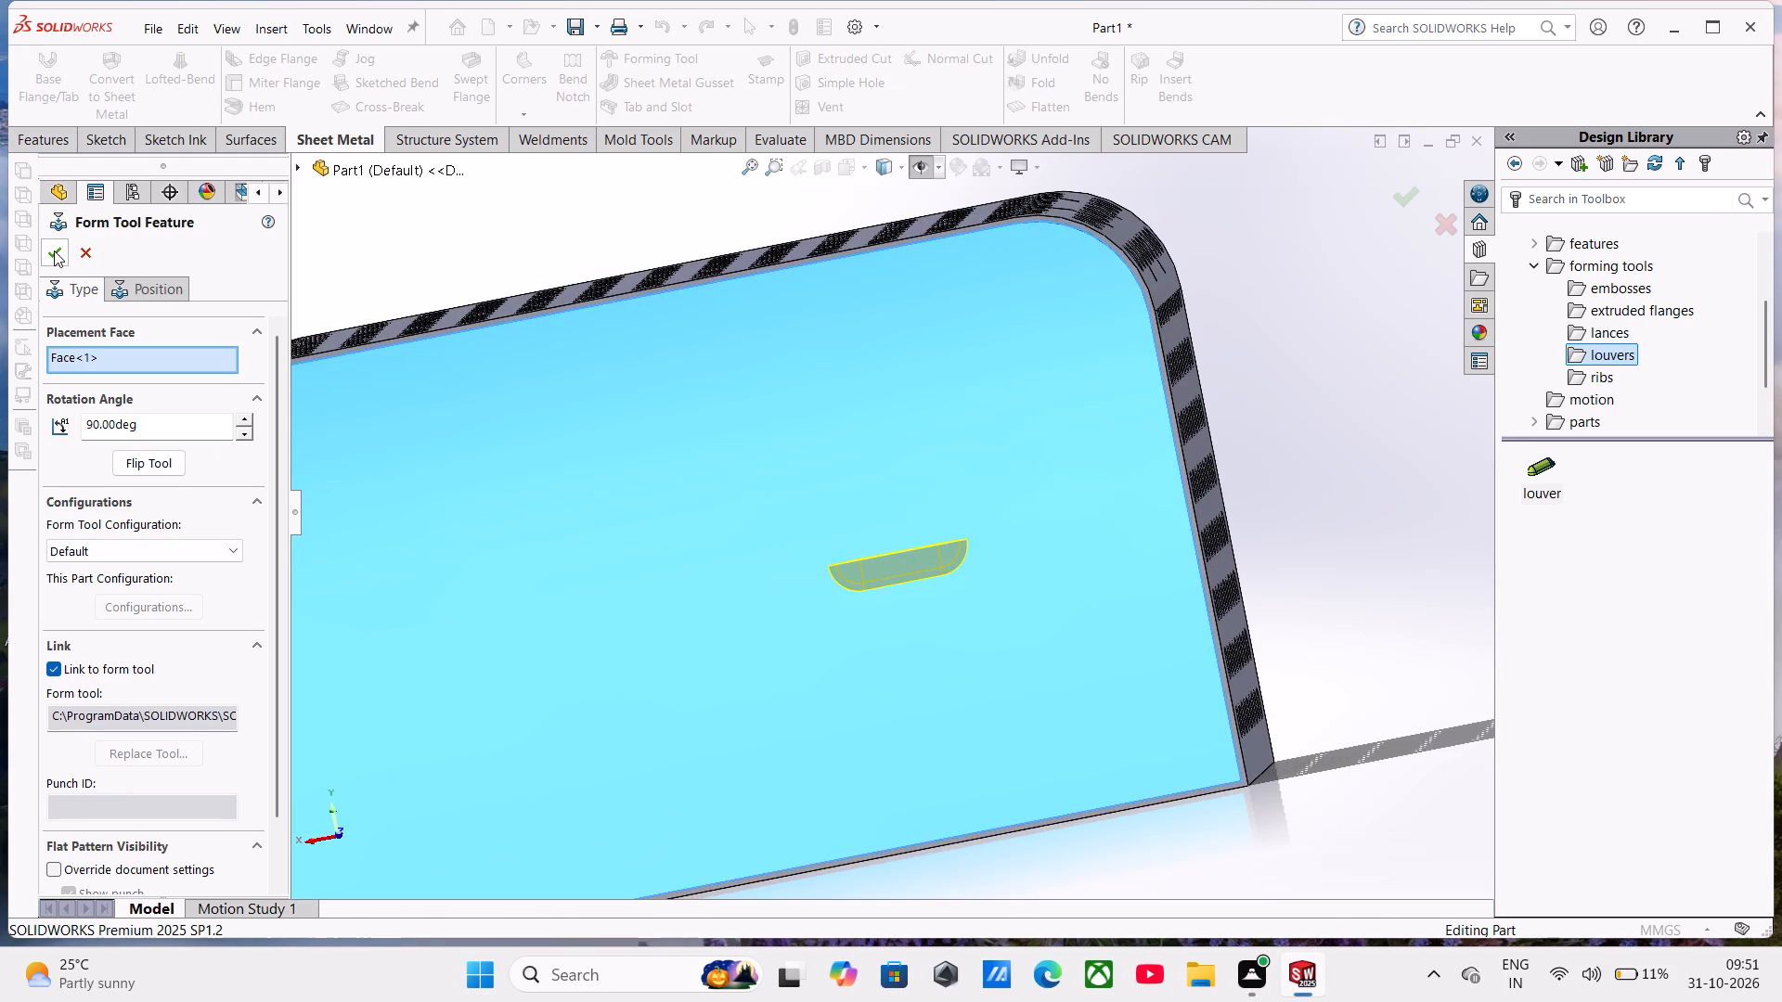
scroll(208, 696, up, 1)
scroll(165, 751, down, 2)
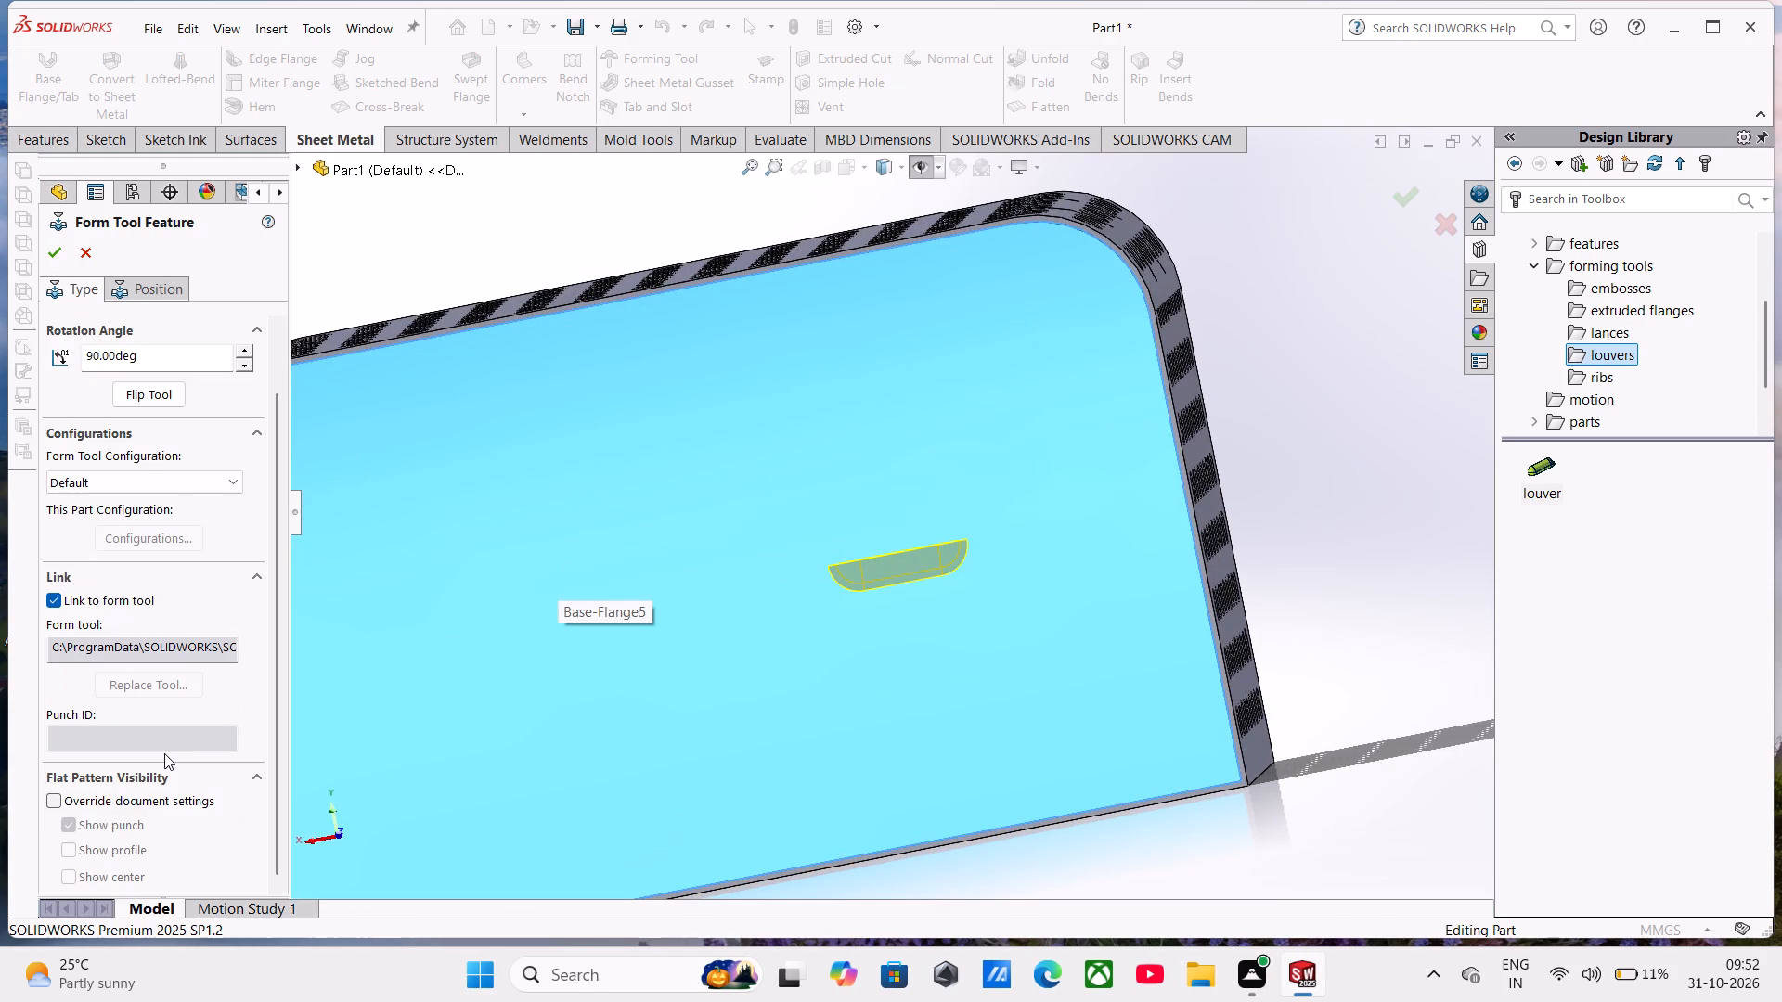
scroll(164, 753, down, 2)
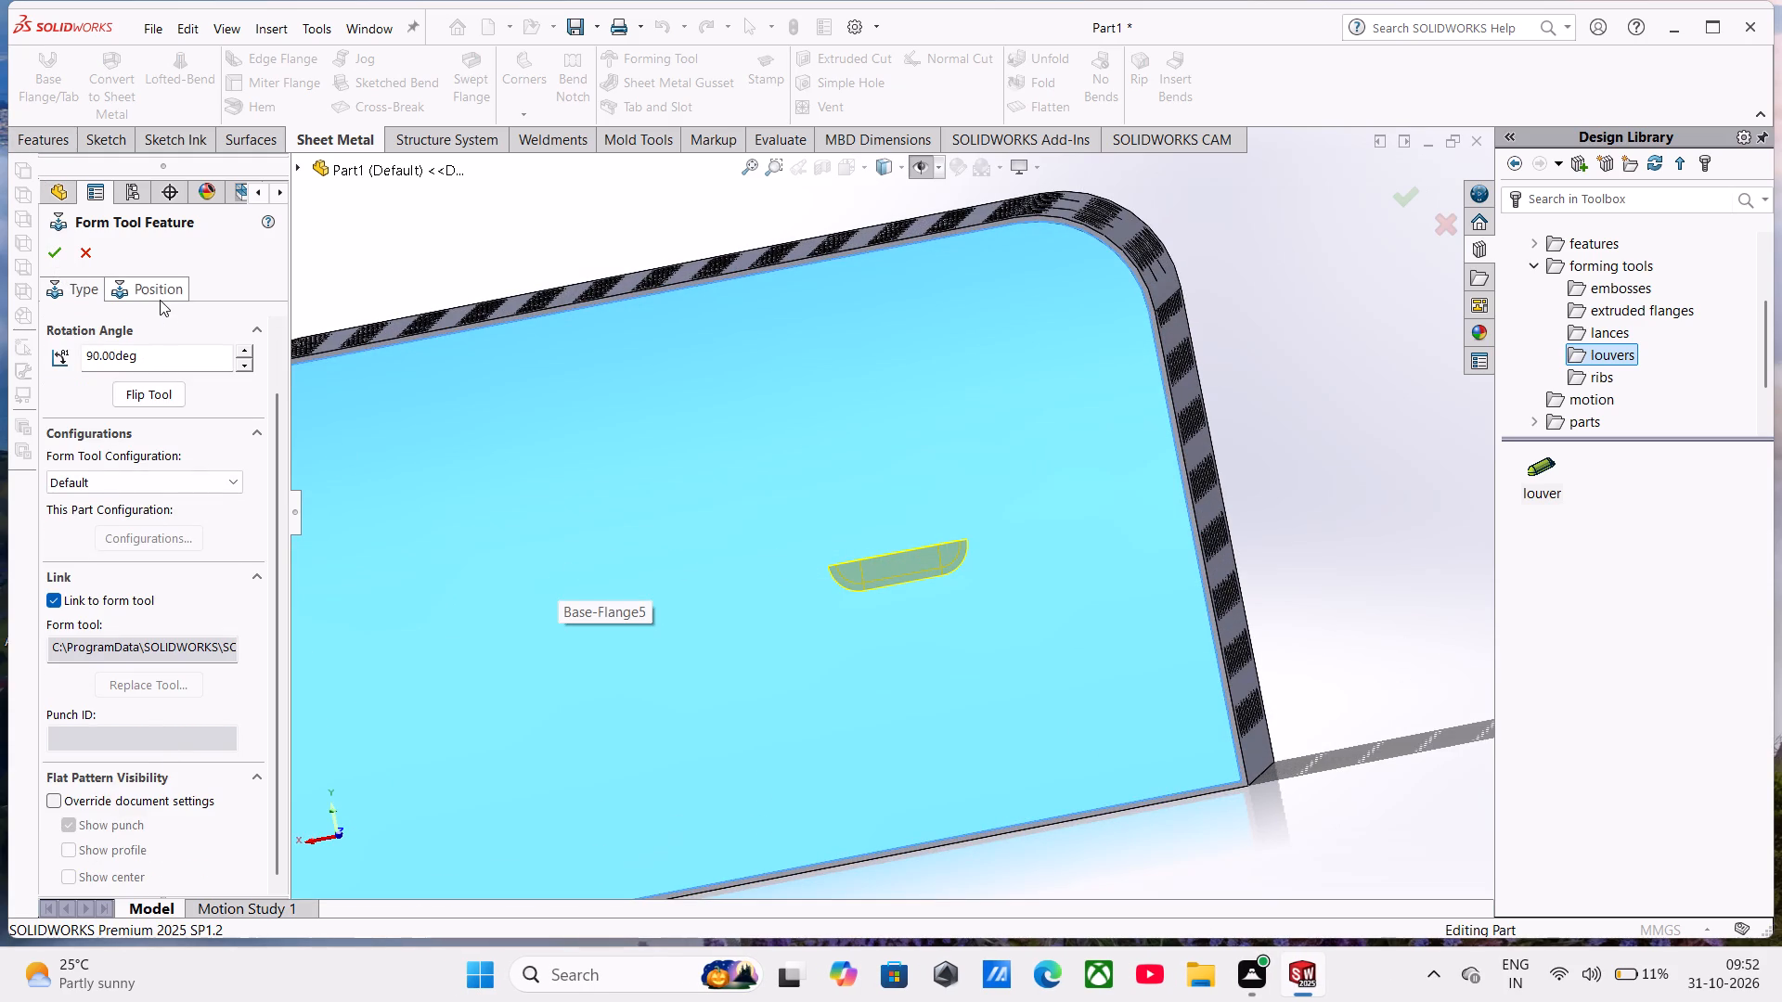
Dimension the louver's centre point 51.5 mm horizontally from the end panel's left outer edge.
click(160, 300)
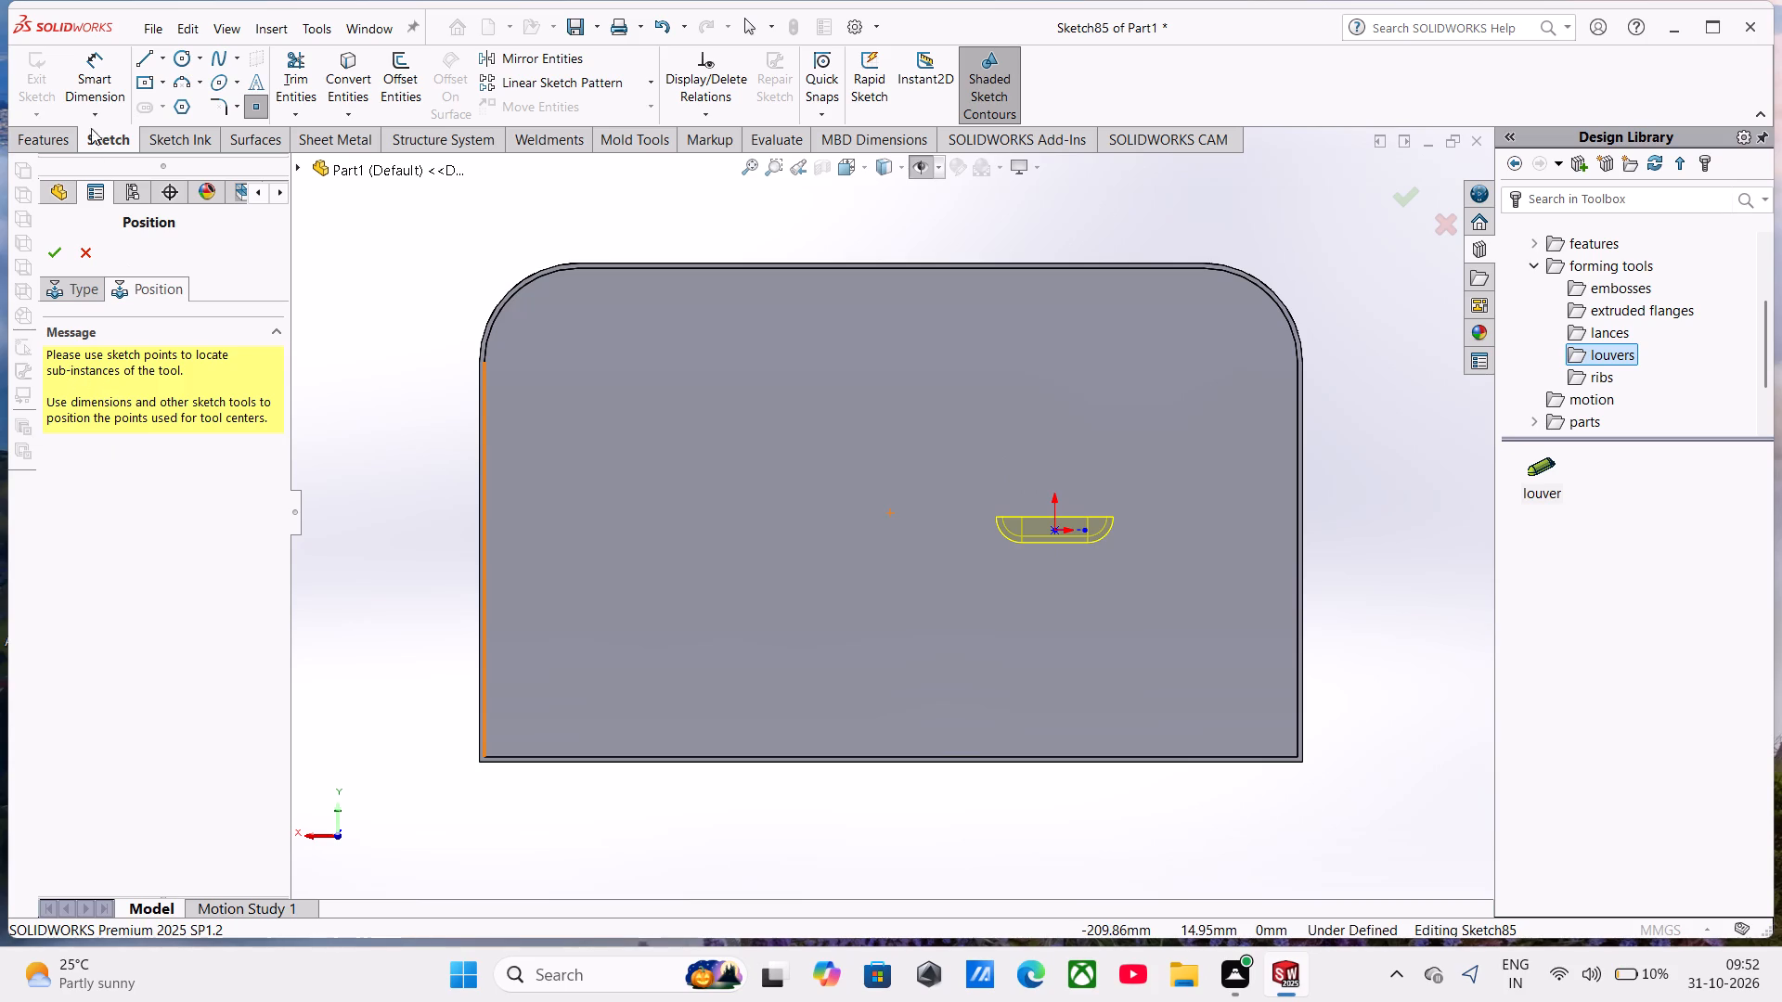
click(97, 48)
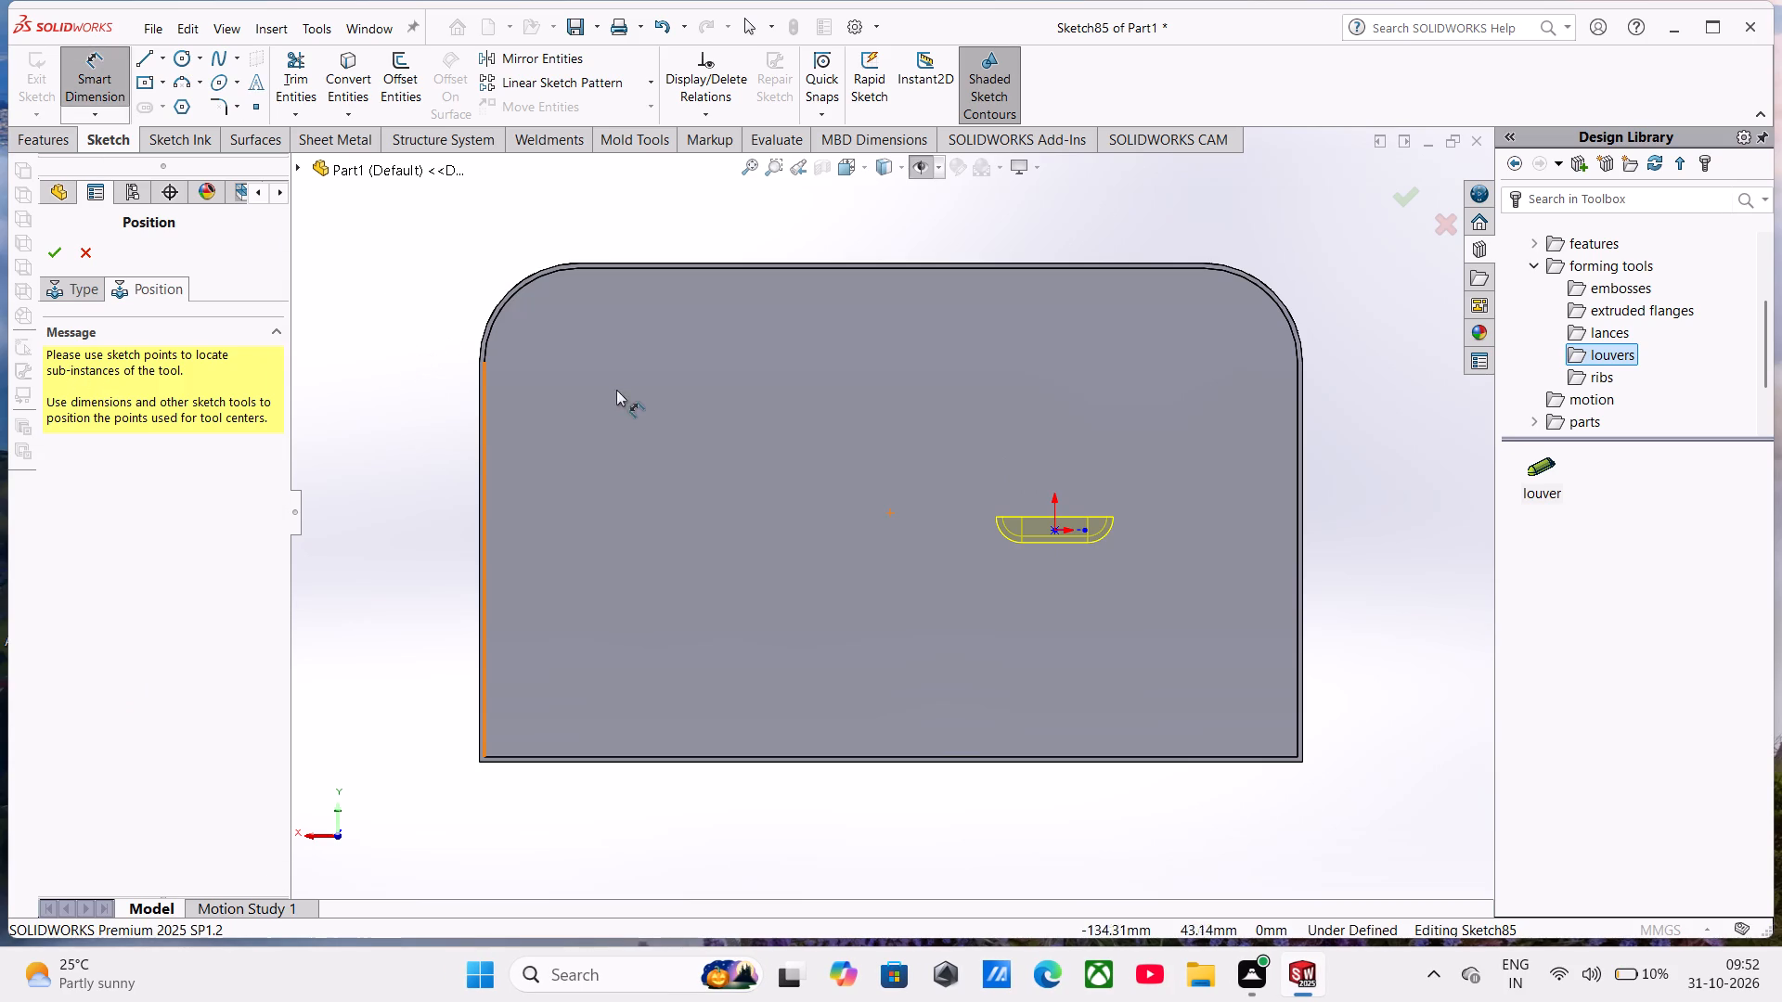
click(1052, 532)
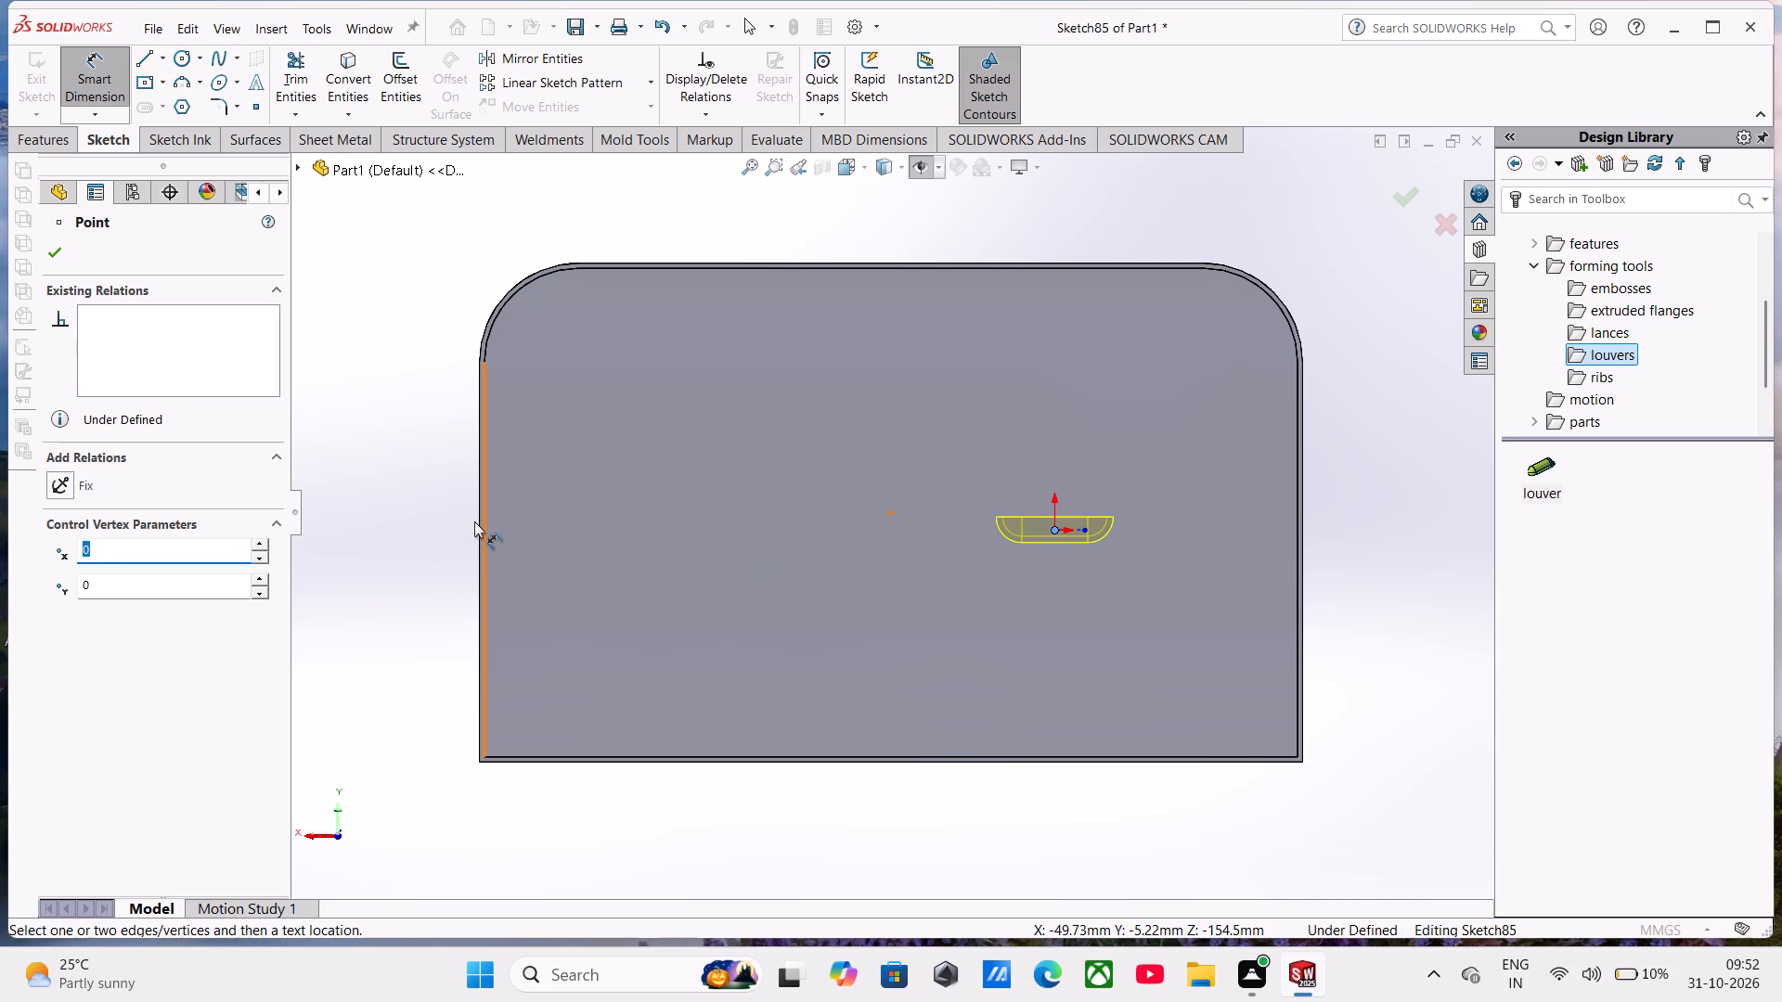
scroll(484, 512, down, 12)
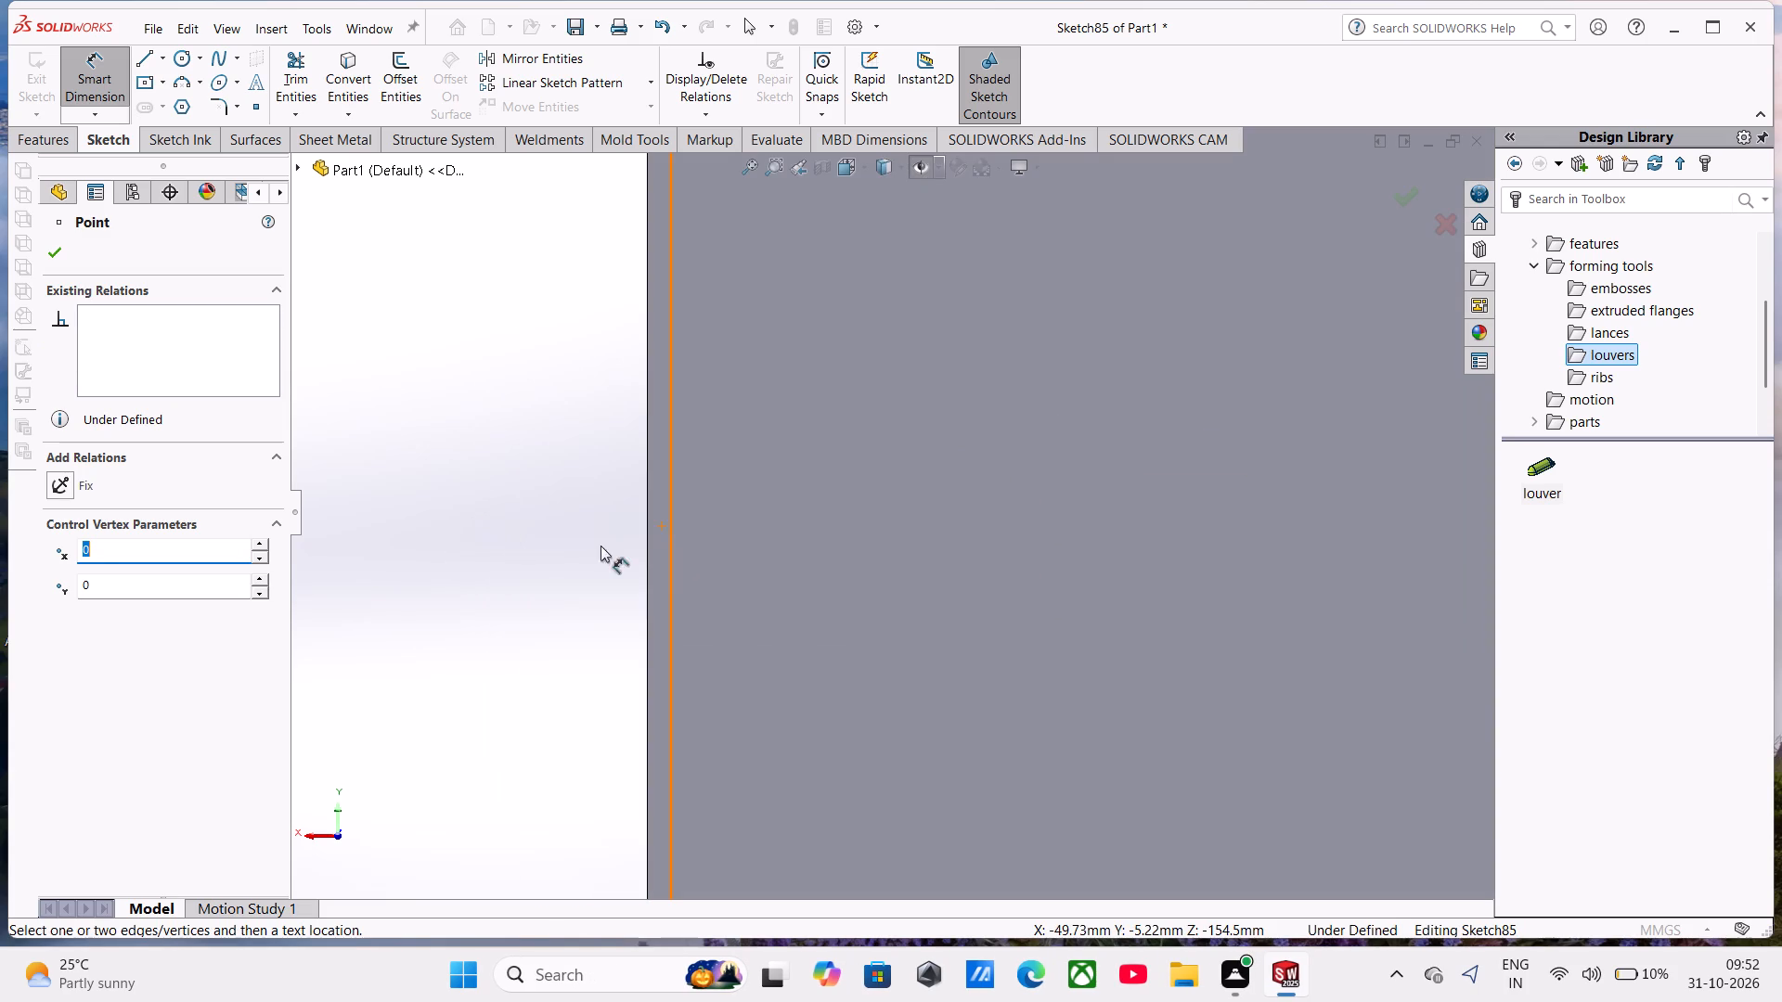
click(645, 537)
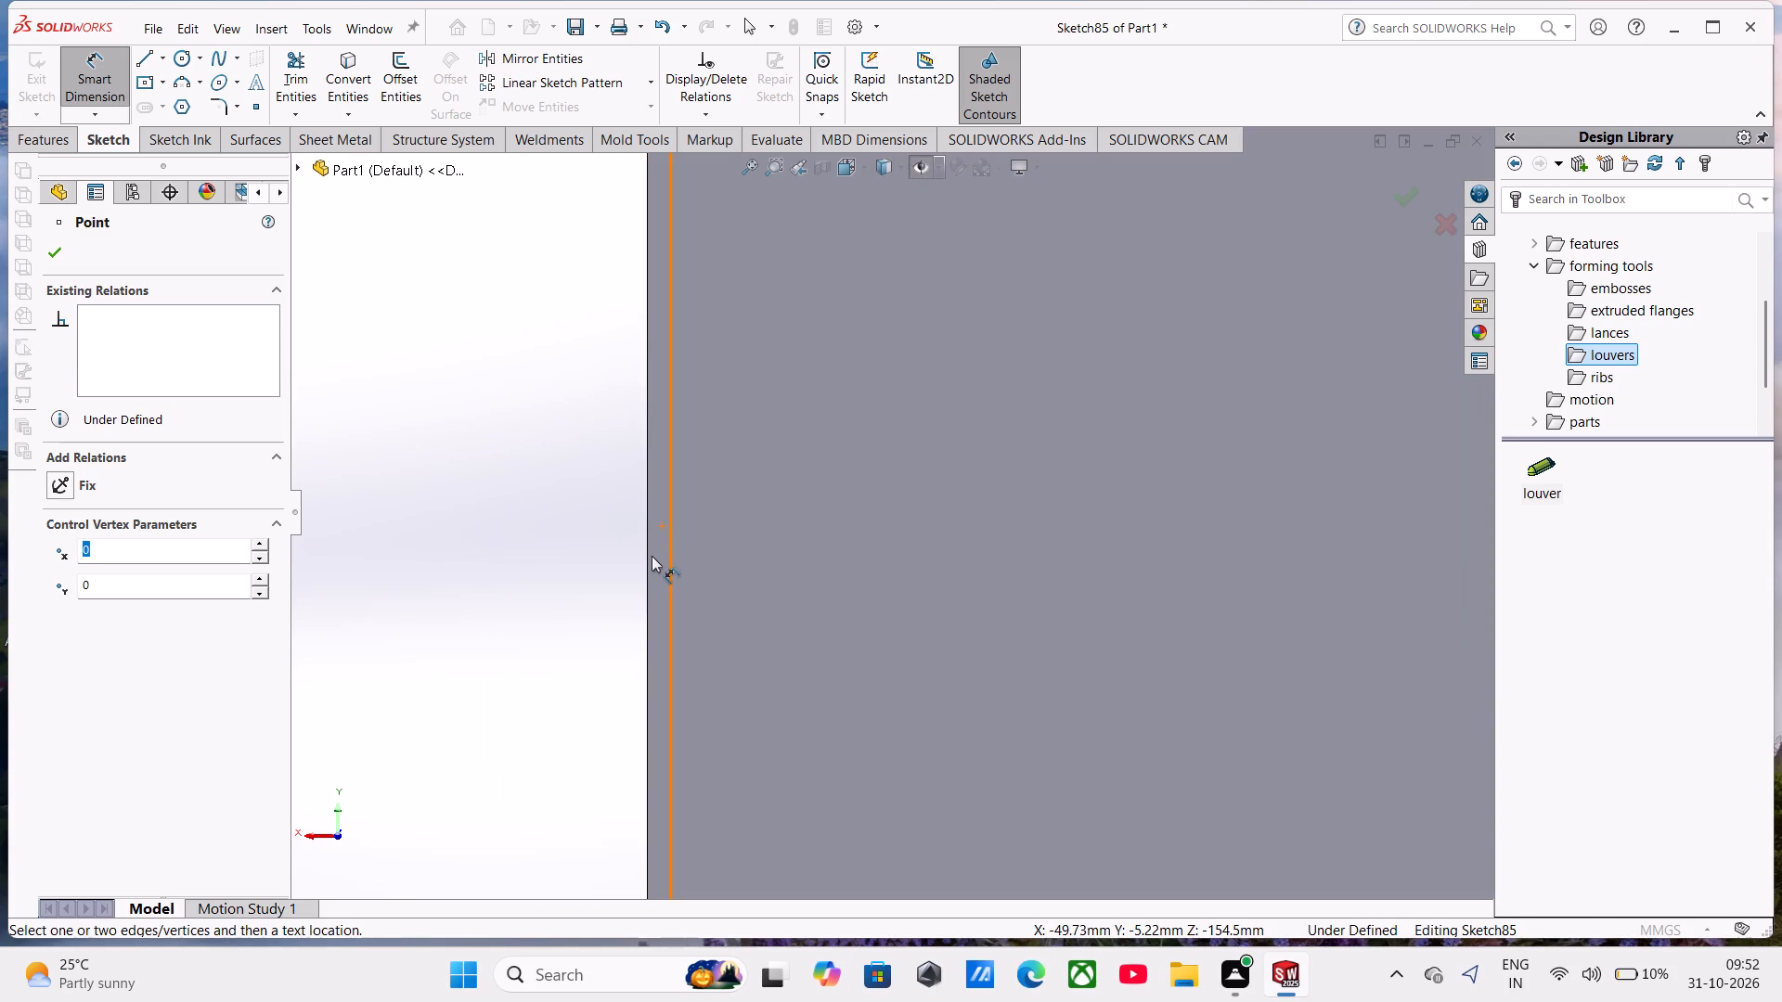
click(647, 572)
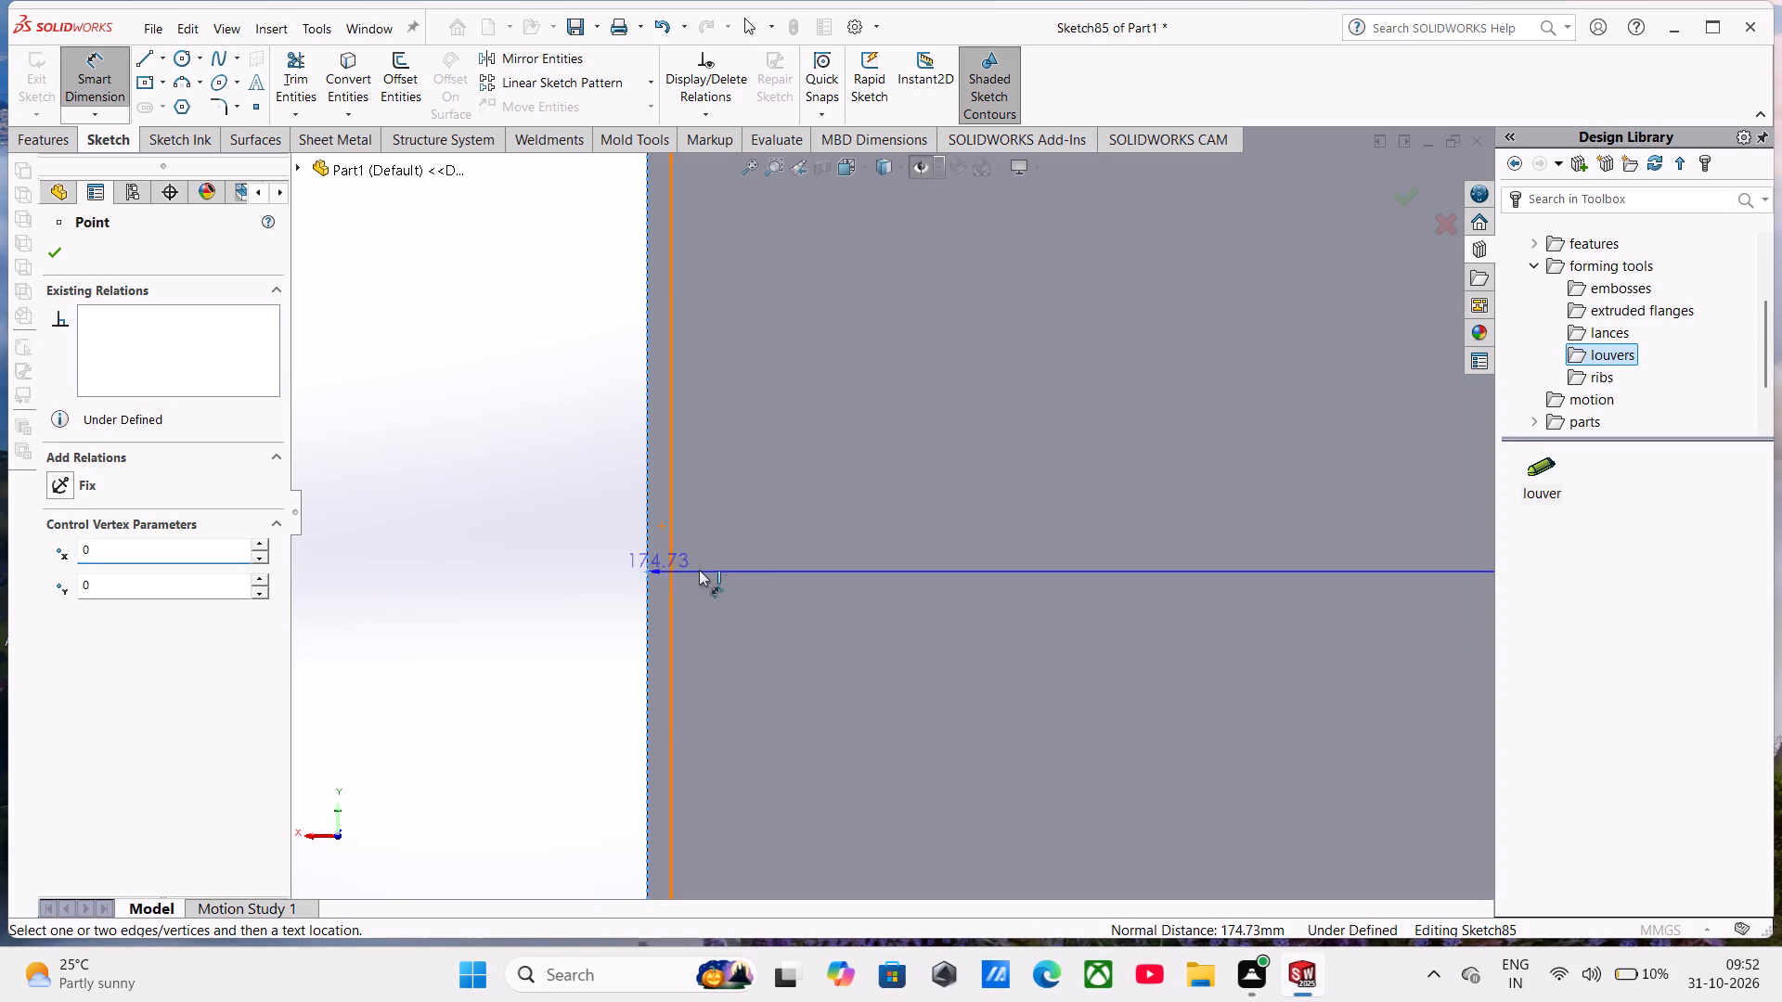
click(775, 572)
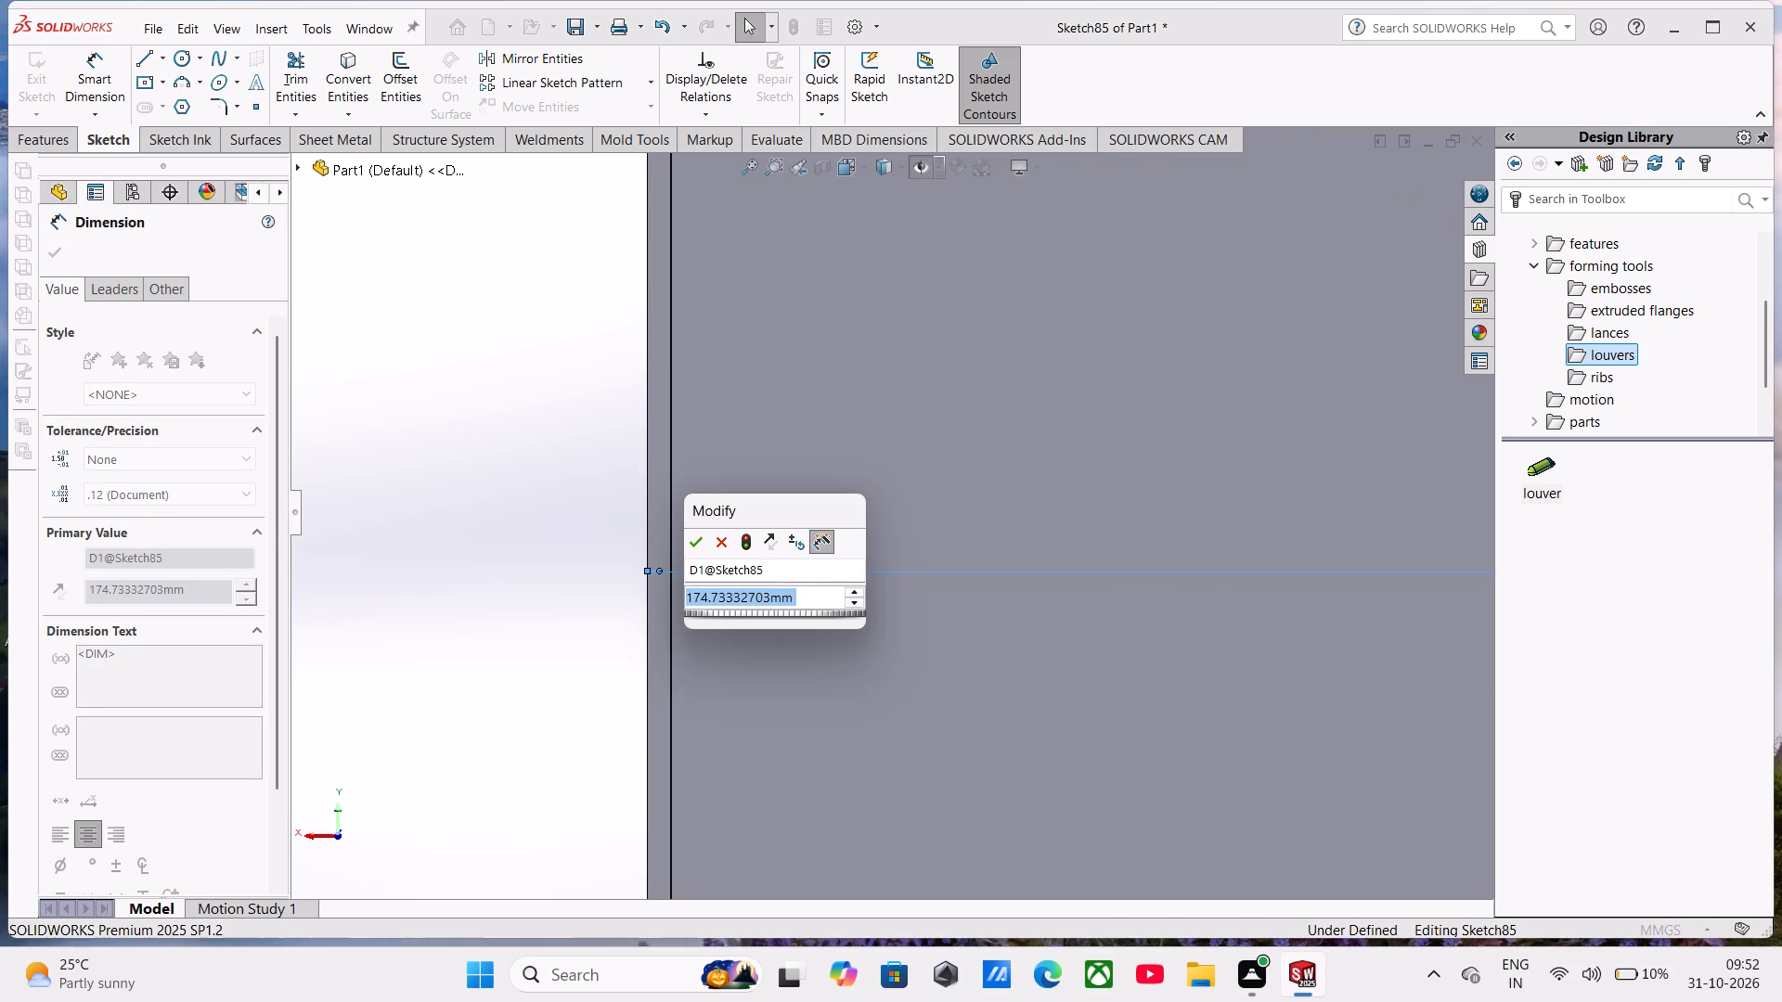
text(51.5)
key(Return)
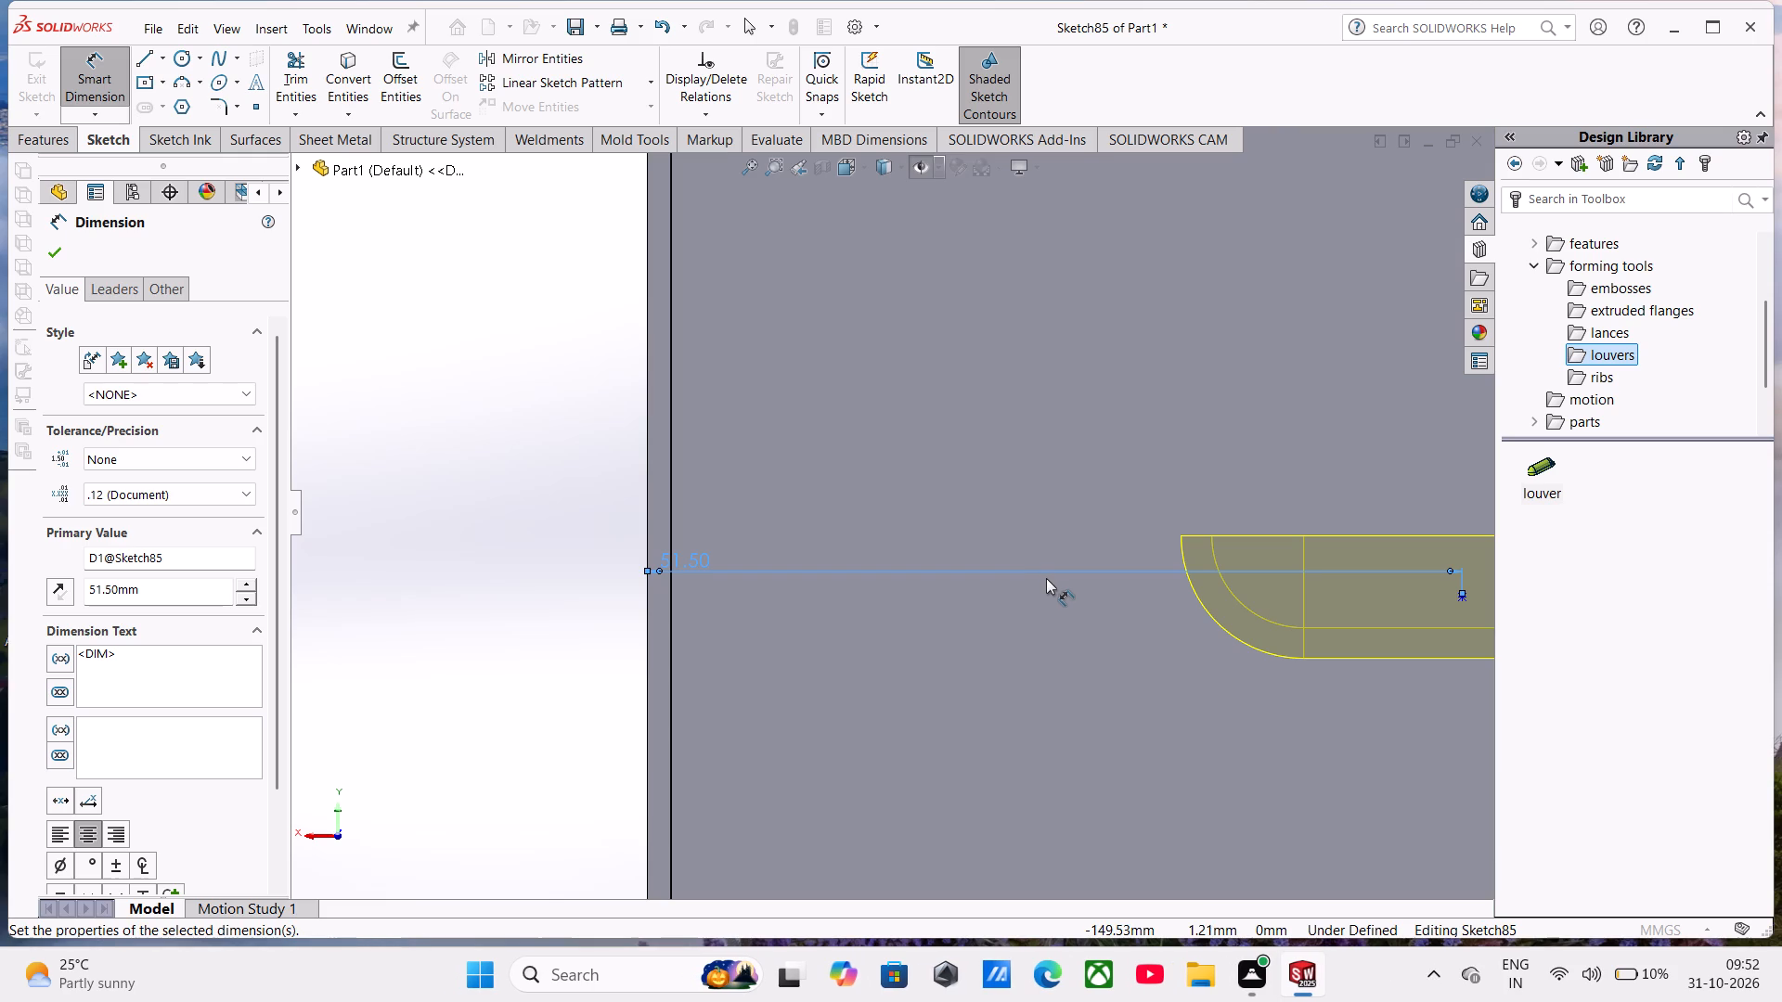
Dimension the louver's centre point 51.5 mm vertically from the end panel's top outer edge.
scroll(1048, 575, up, 6)
scroll(1083, 478, up, 2)
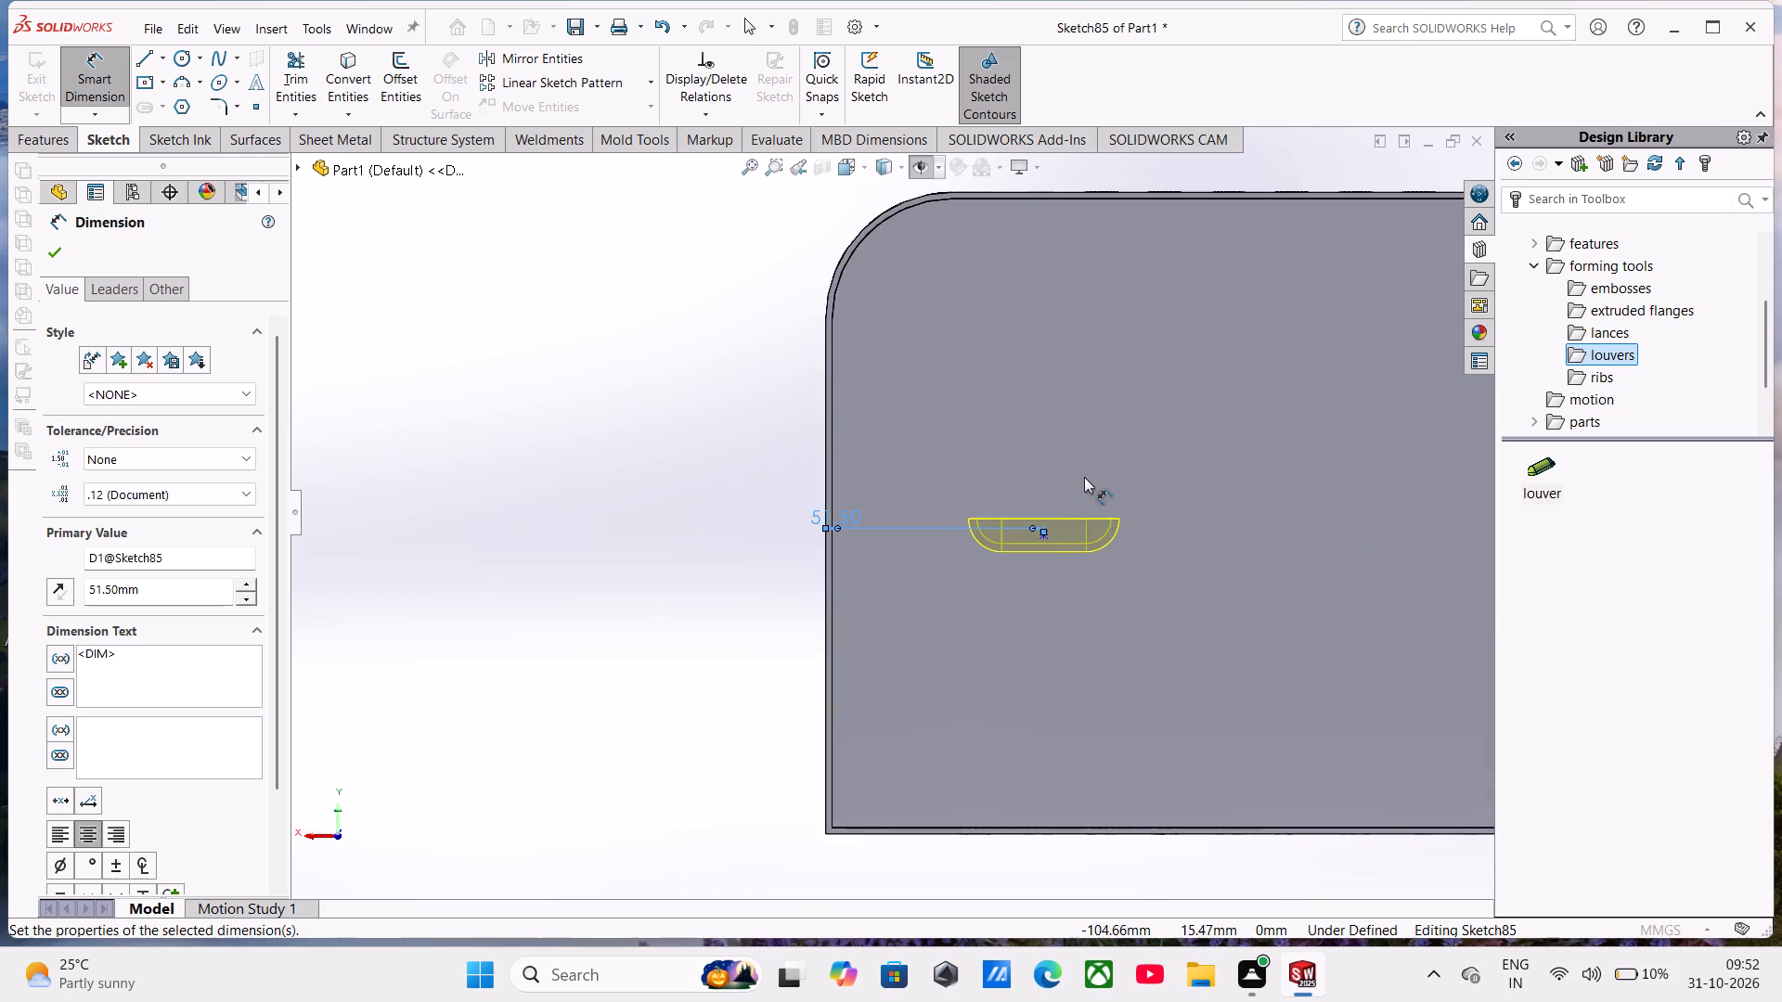
scroll(1014, 515, down, 8)
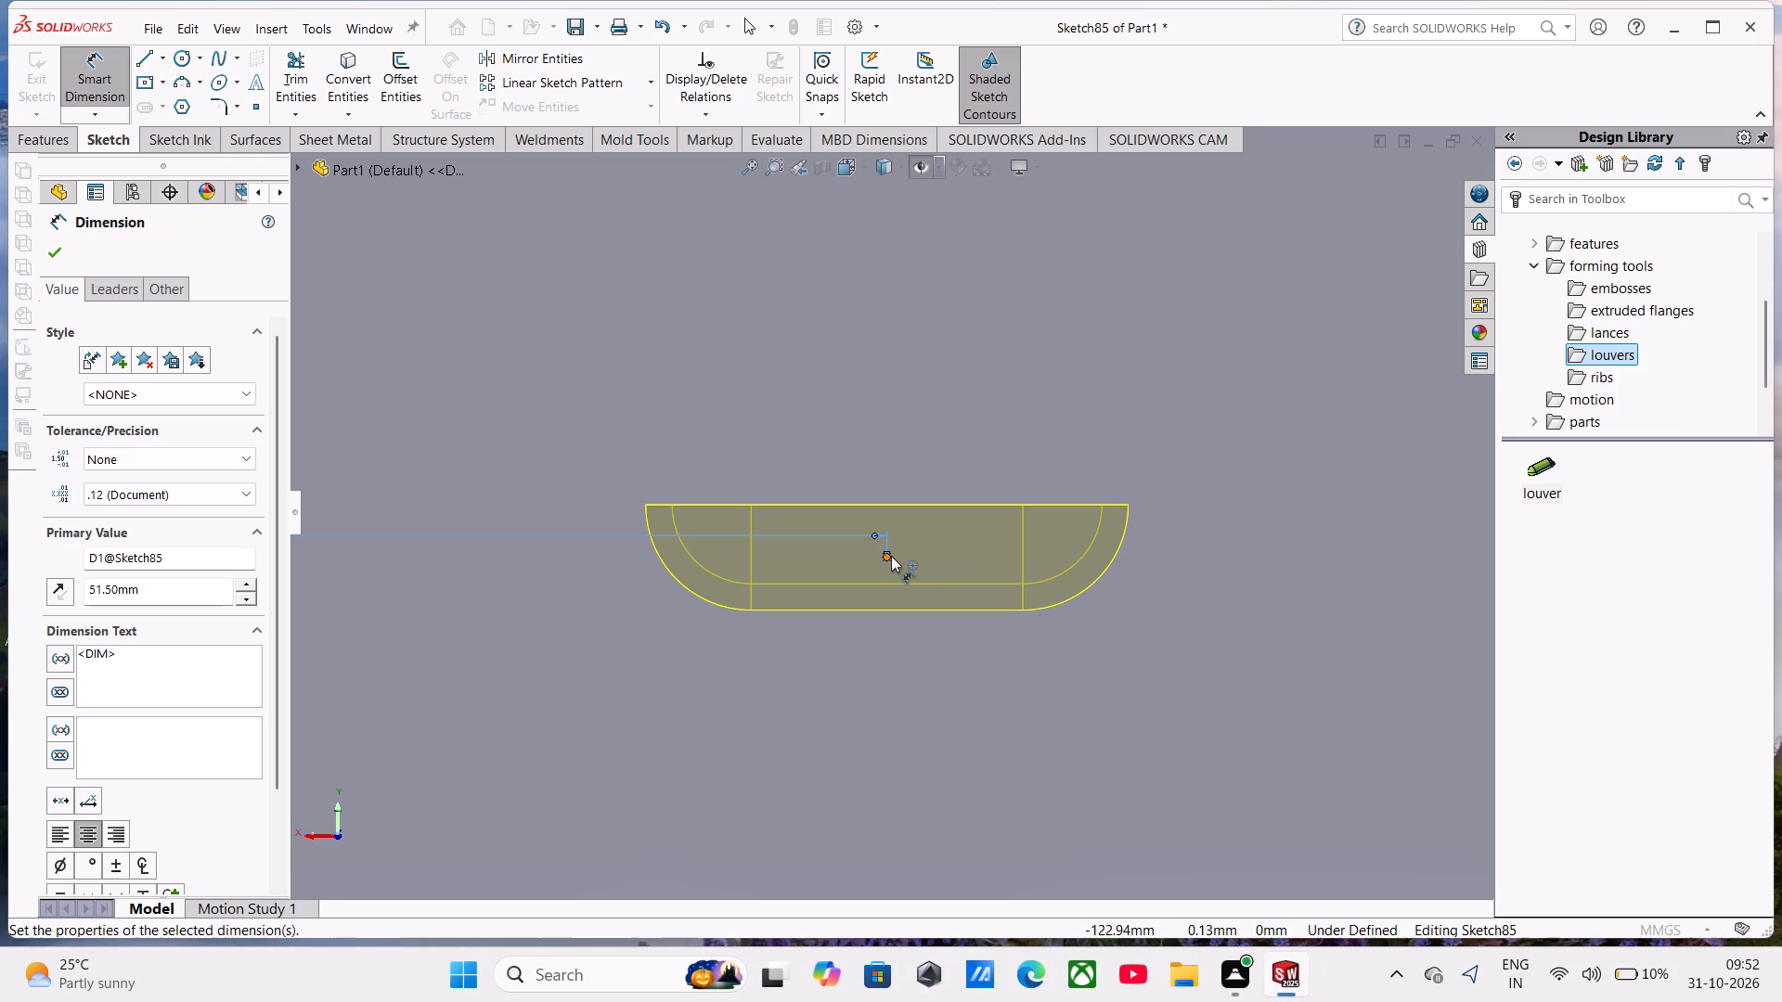
click(891, 556)
scroll(874, 428, up, 8)
scroll(887, 329, down, 5)
click(867, 364)
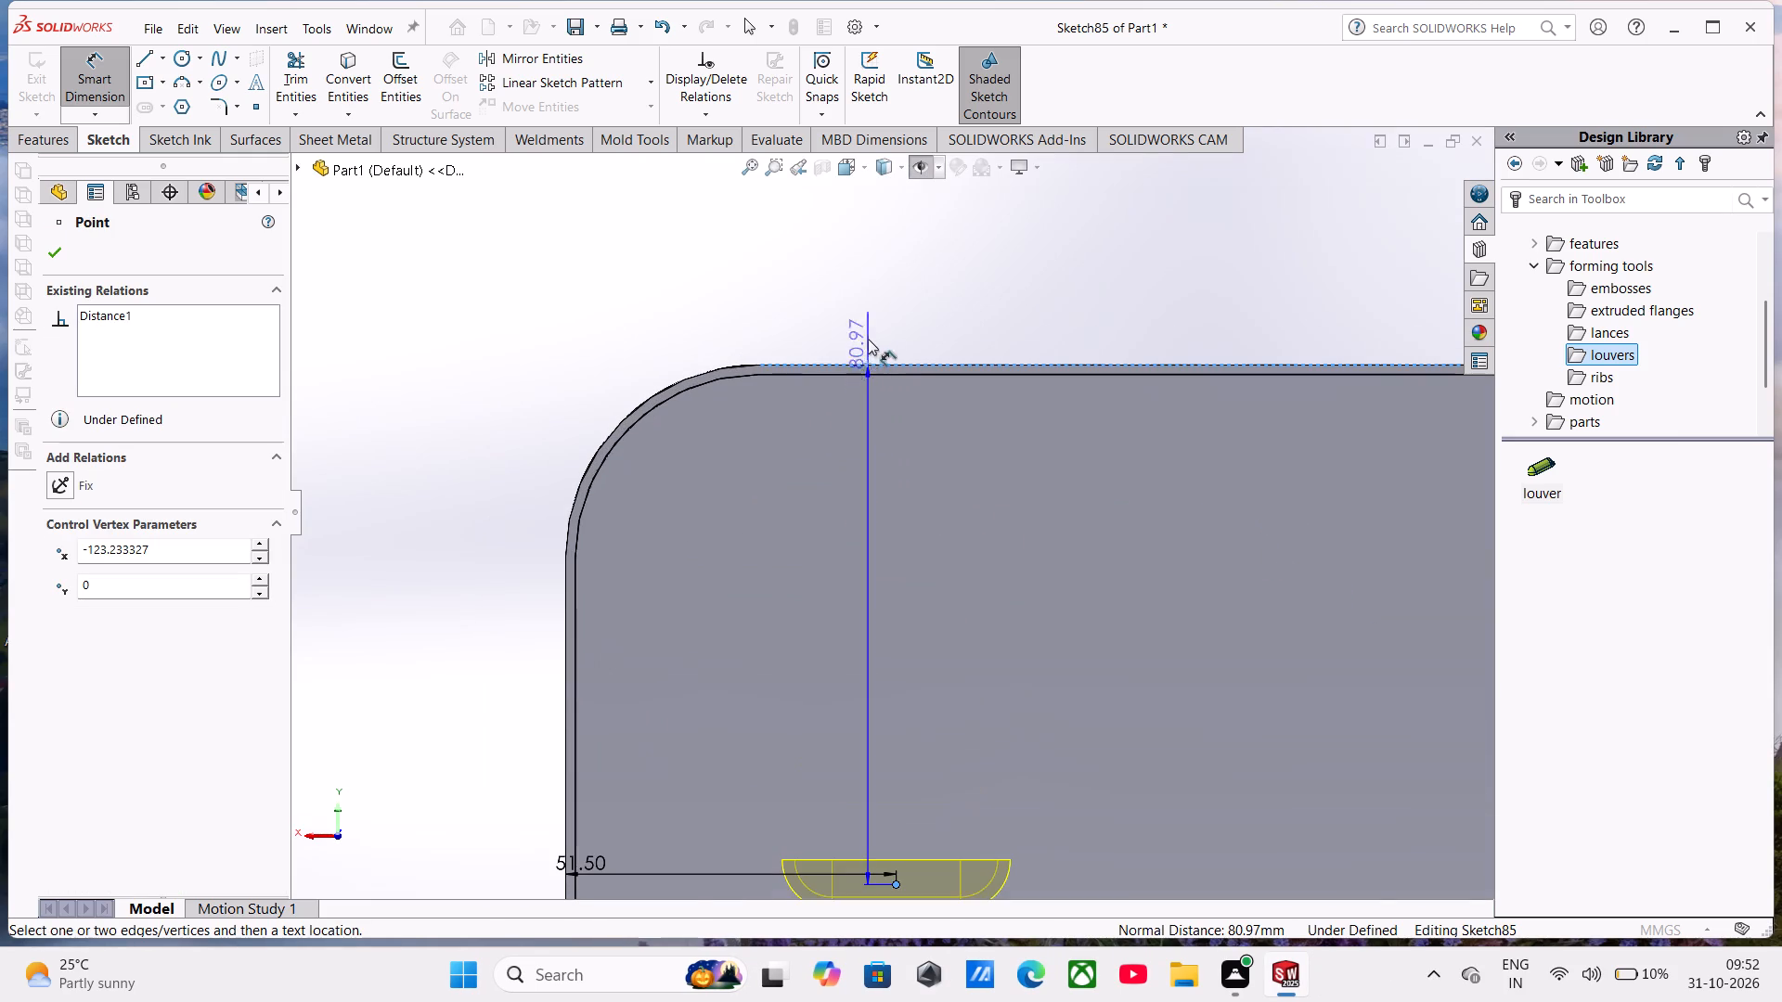
click(686, 291)
text(51.5)
key(Return)
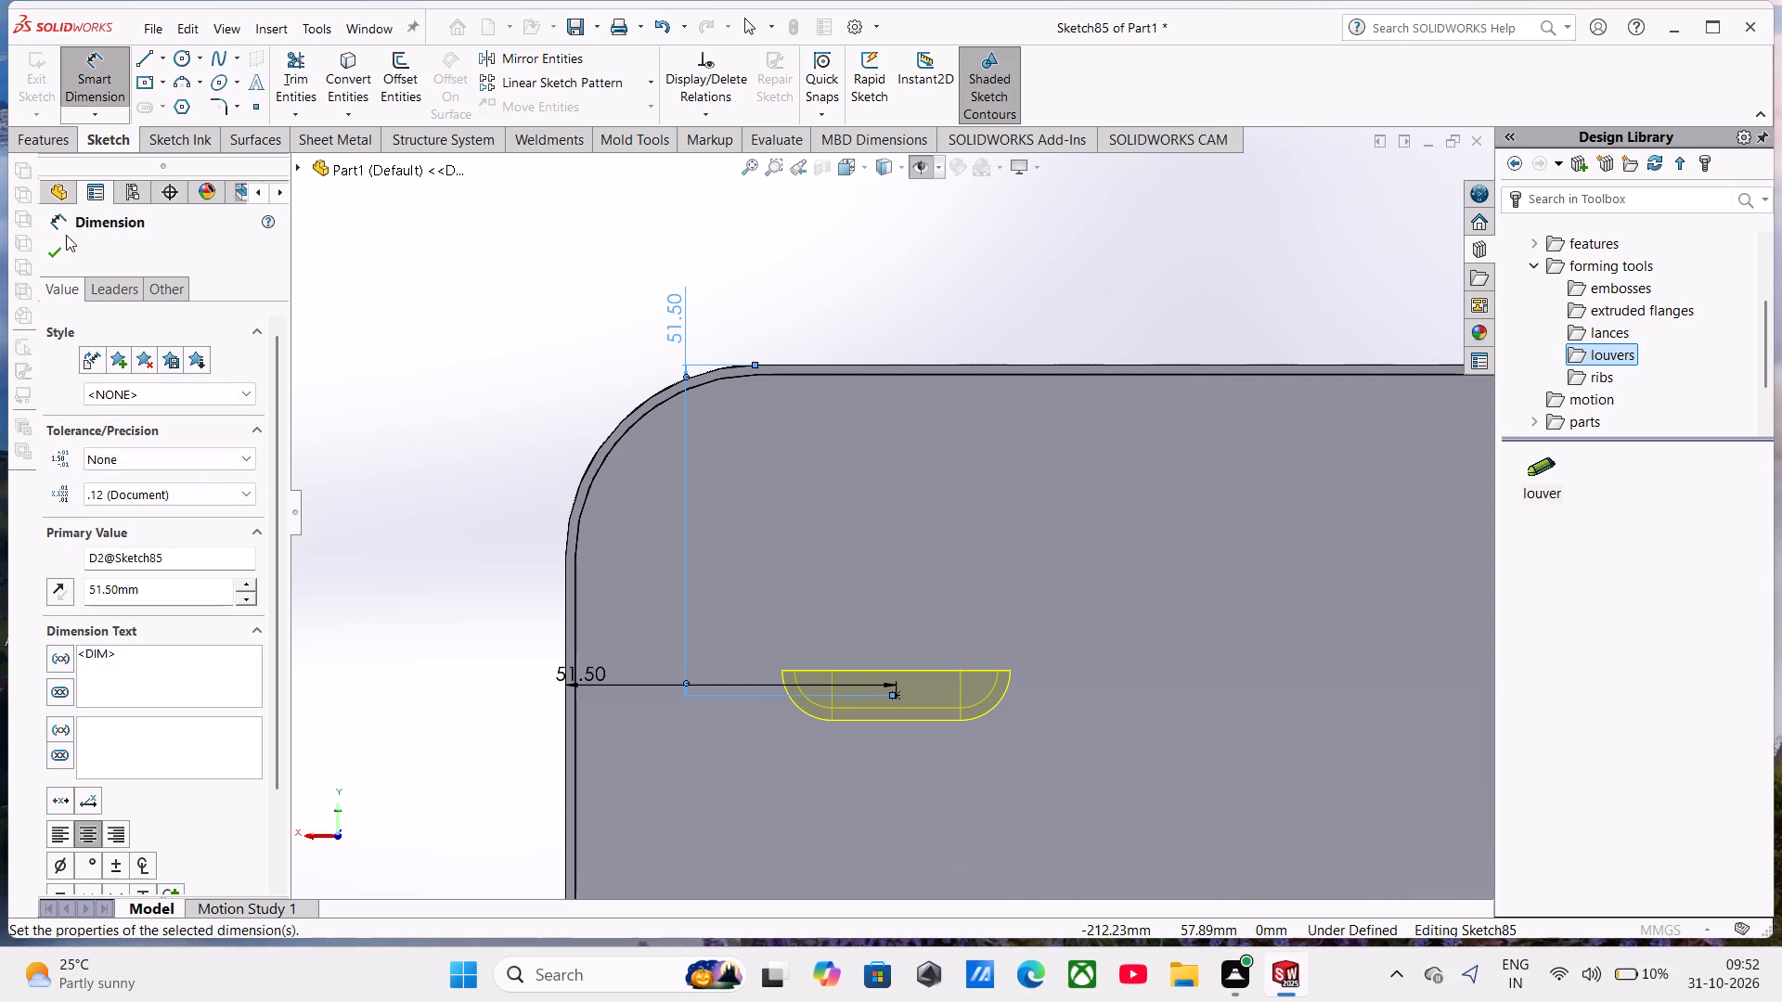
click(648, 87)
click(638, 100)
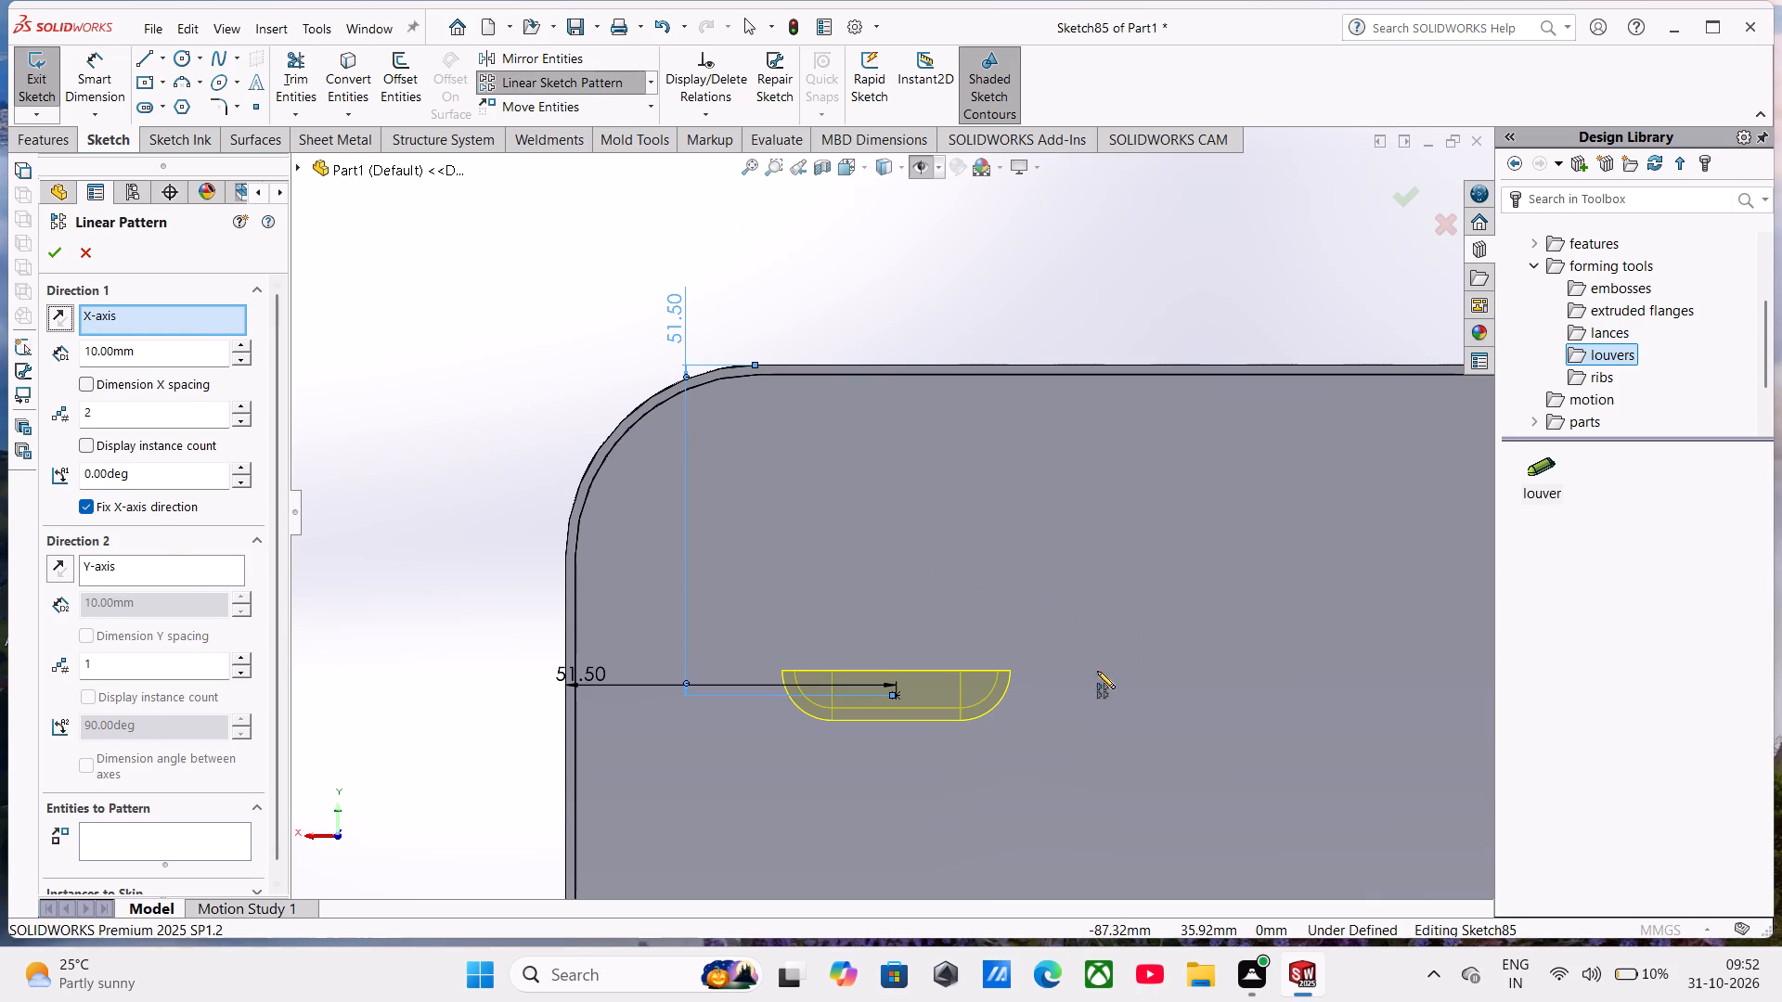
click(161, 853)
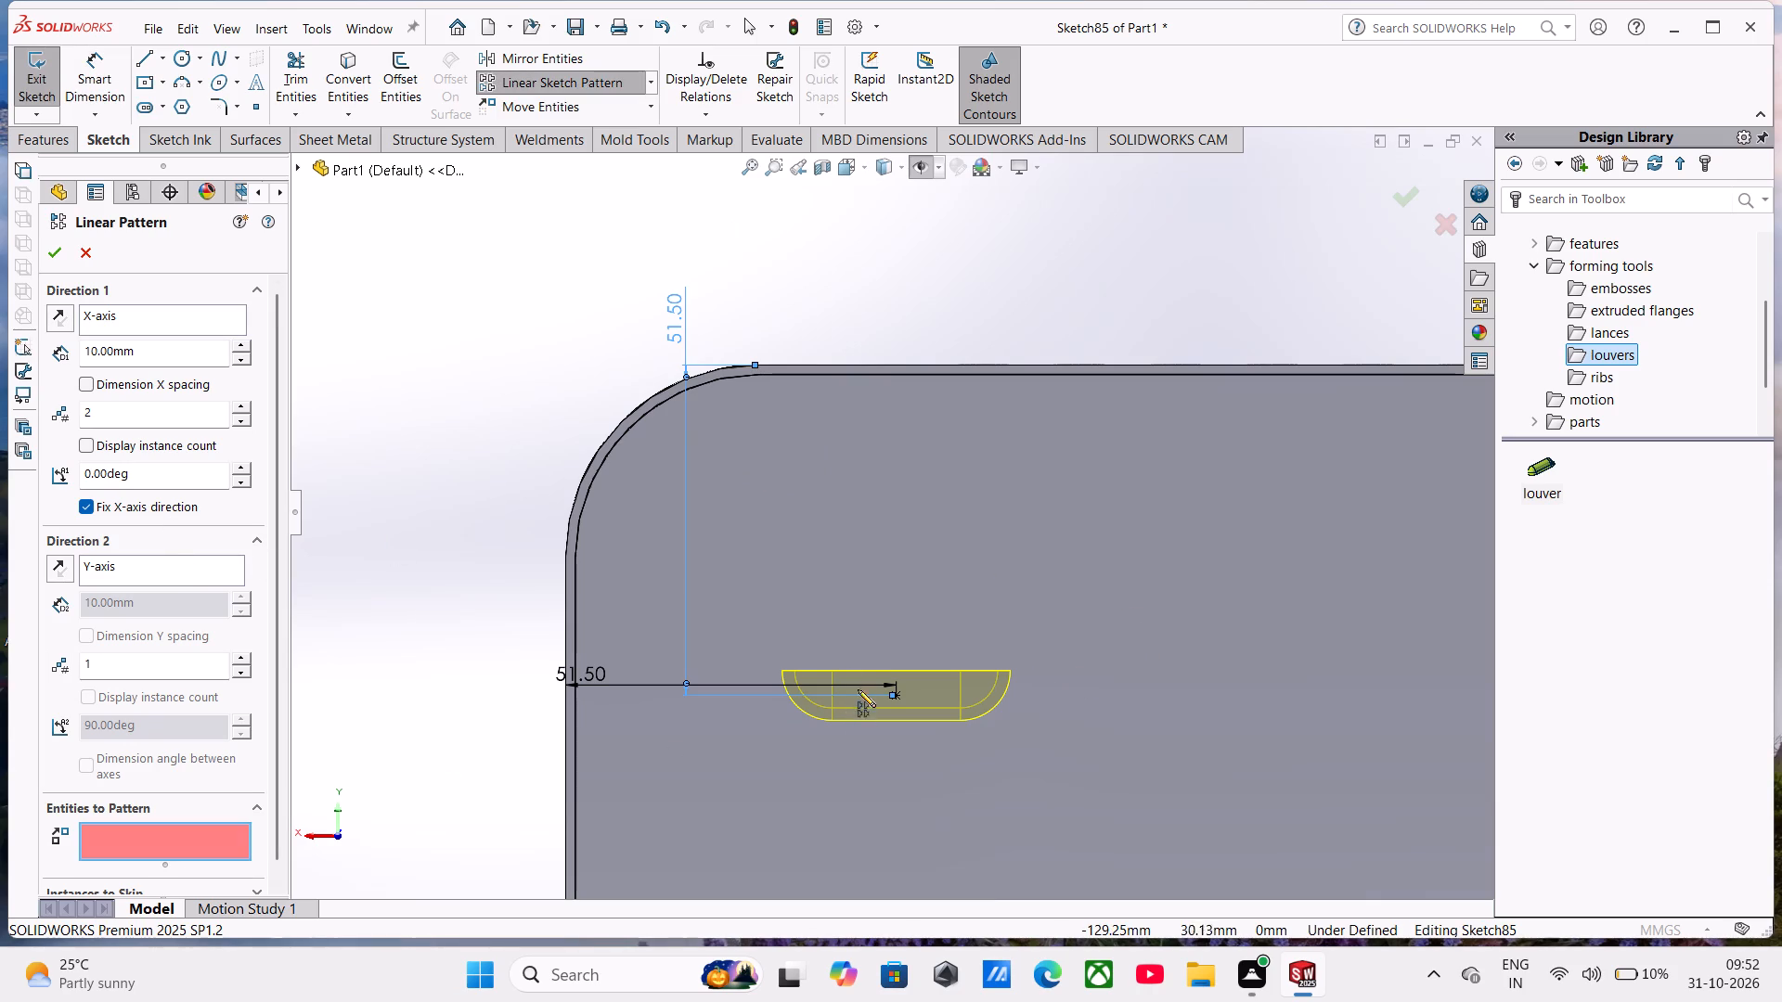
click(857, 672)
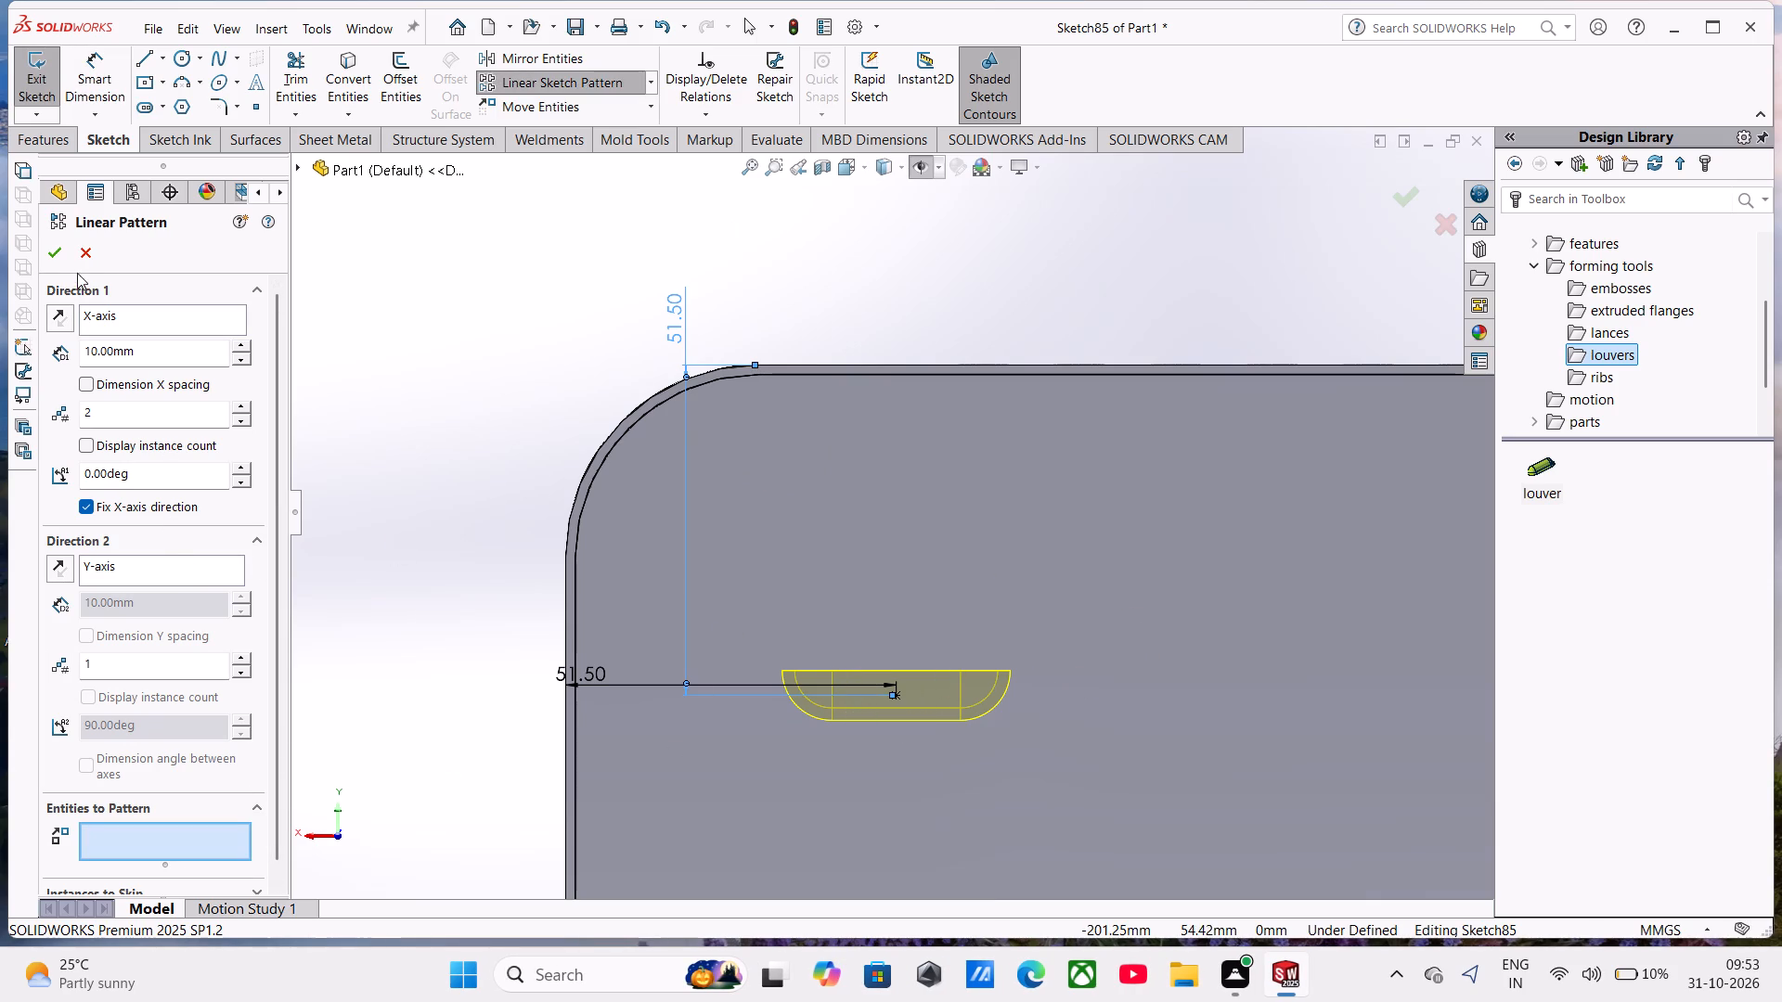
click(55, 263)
Accept the louver's position to create the form tool feature on the end panel.
click(54, 263)
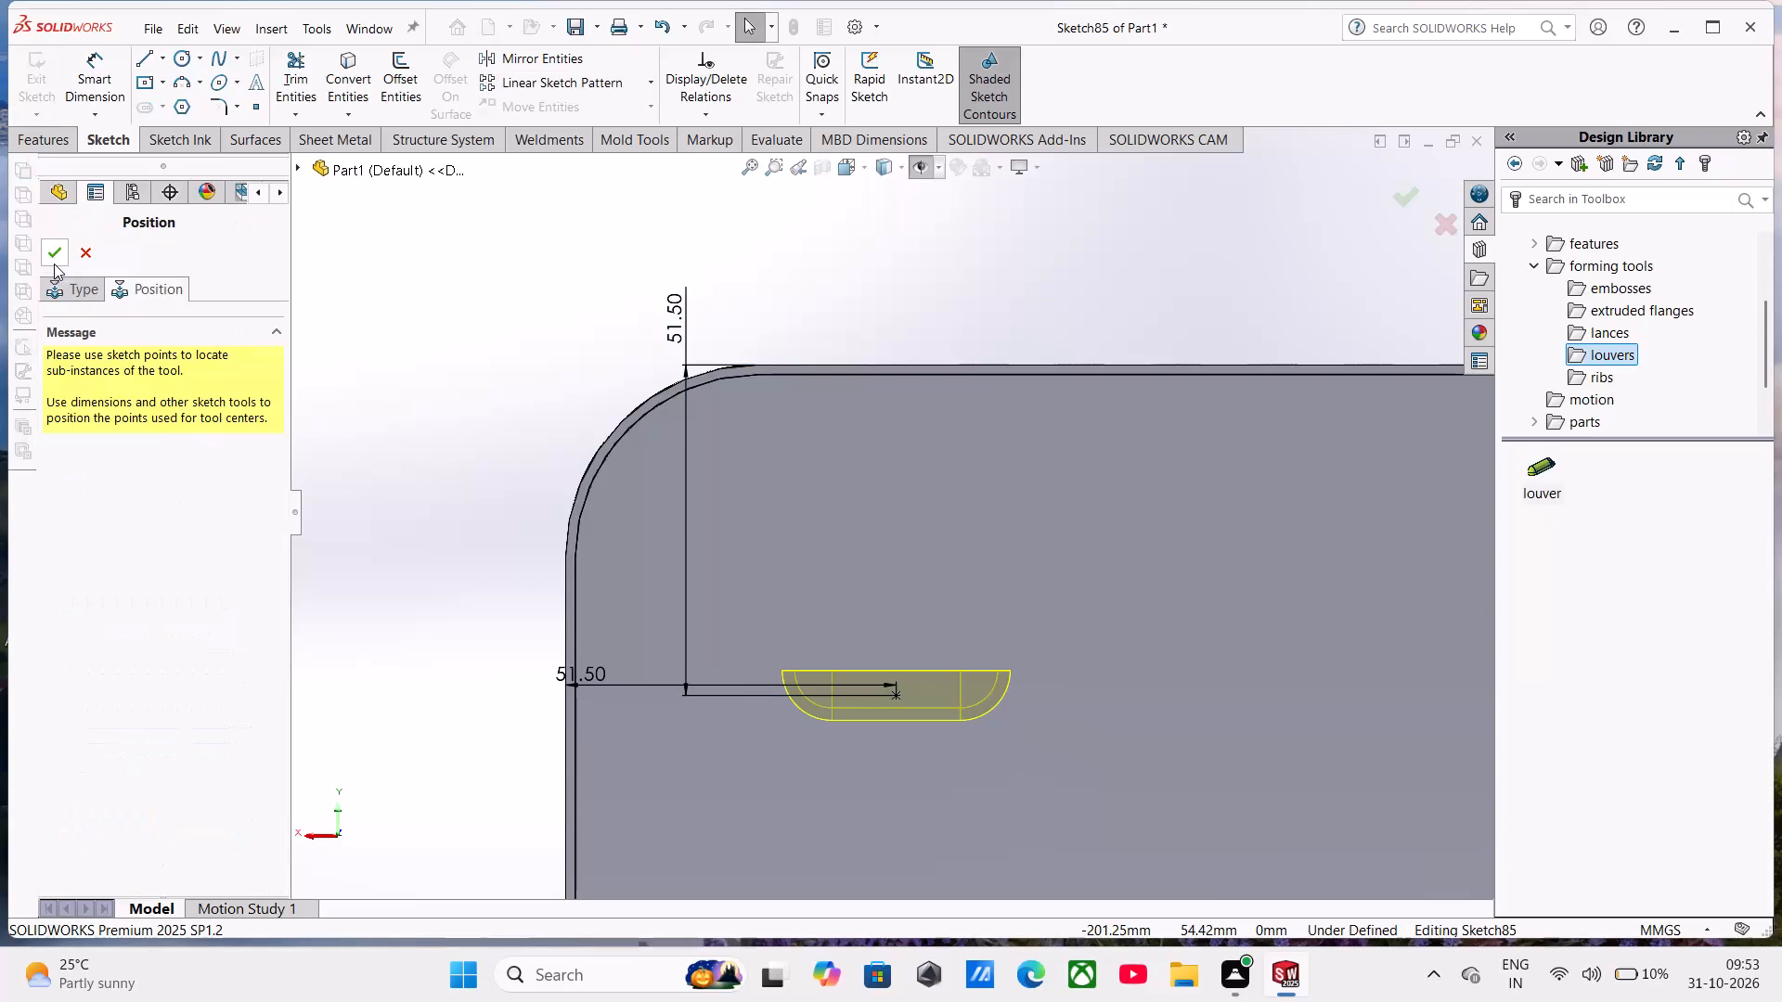
scroll(916, 575, up, 3)
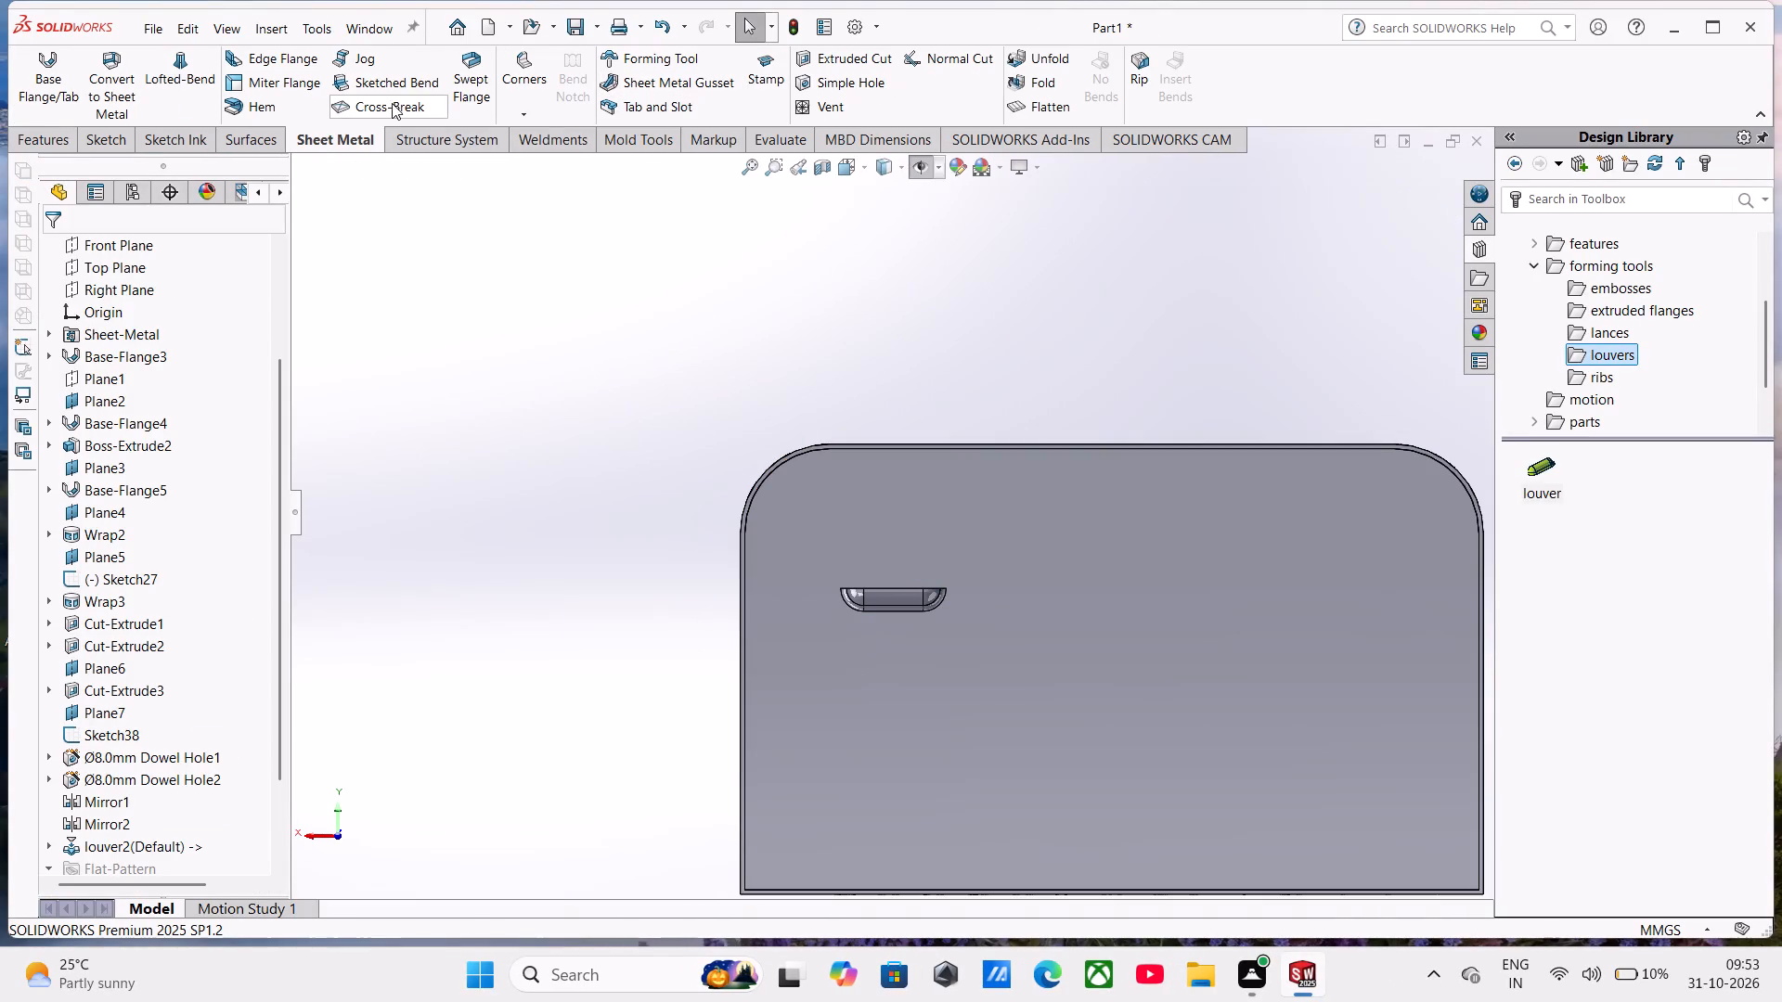
Start a feature Linear Pattern of the placed louver with 18 instances in Direction 1.
click(31, 143)
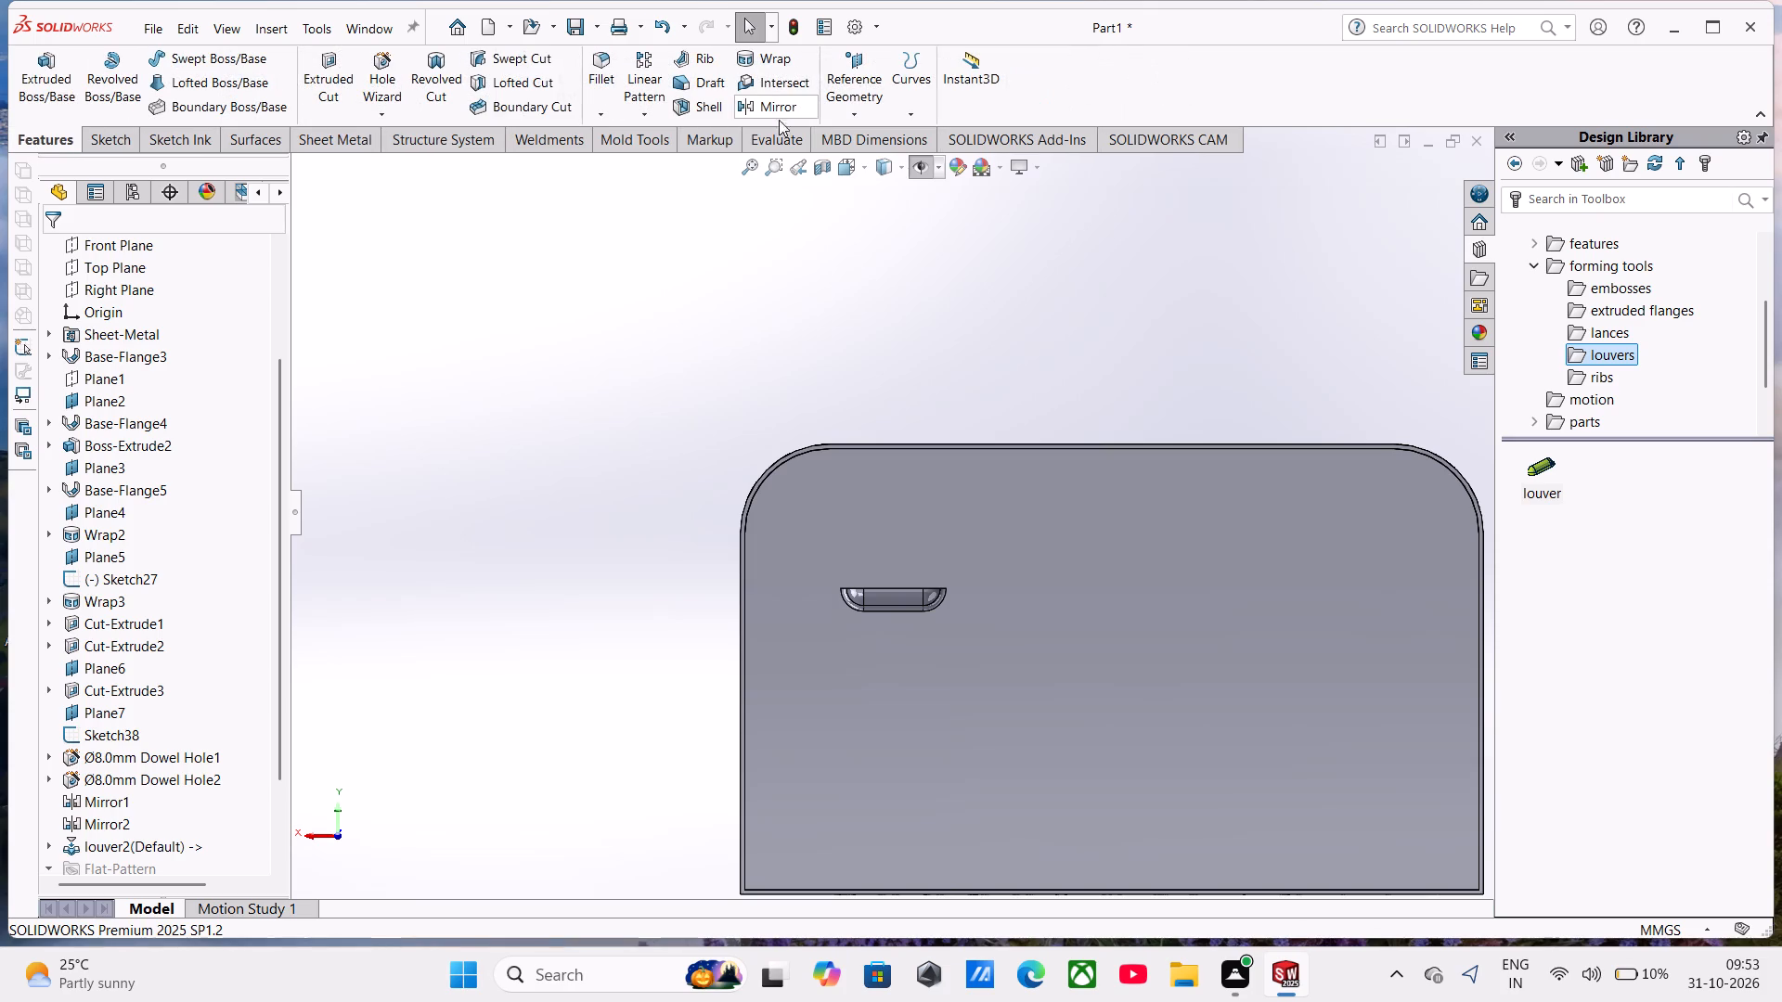
click(650, 113)
click(655, 135)
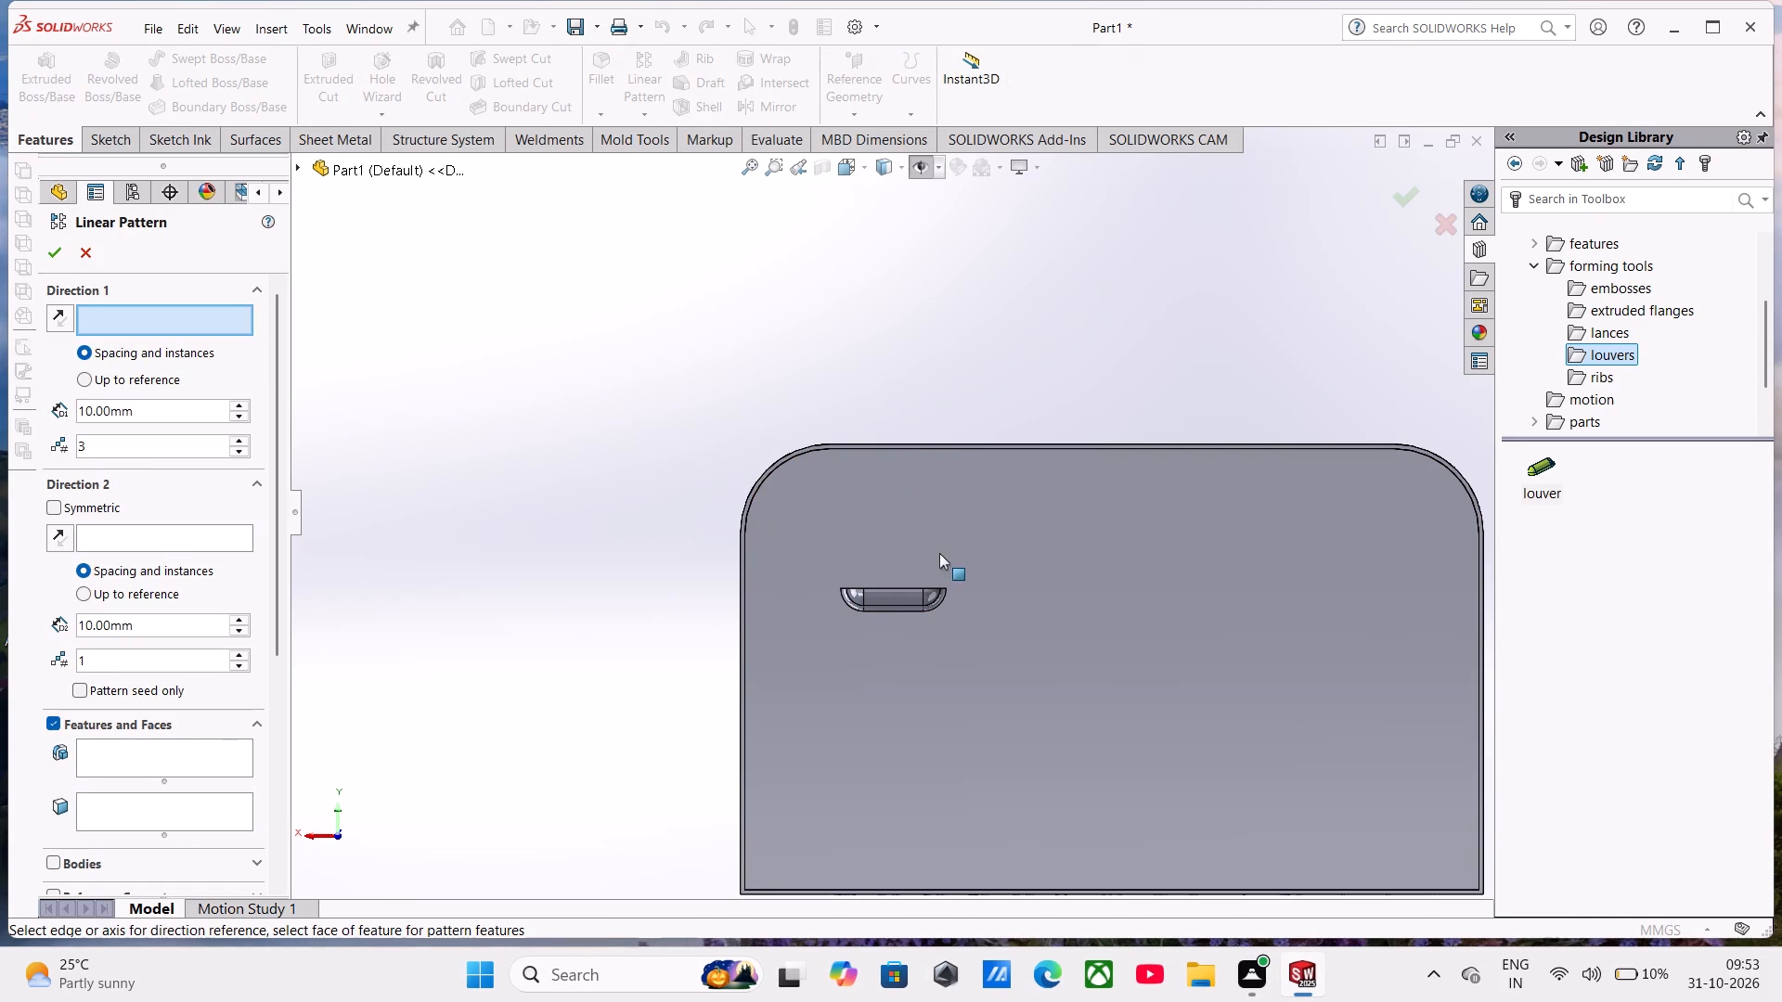
click(200, 759)
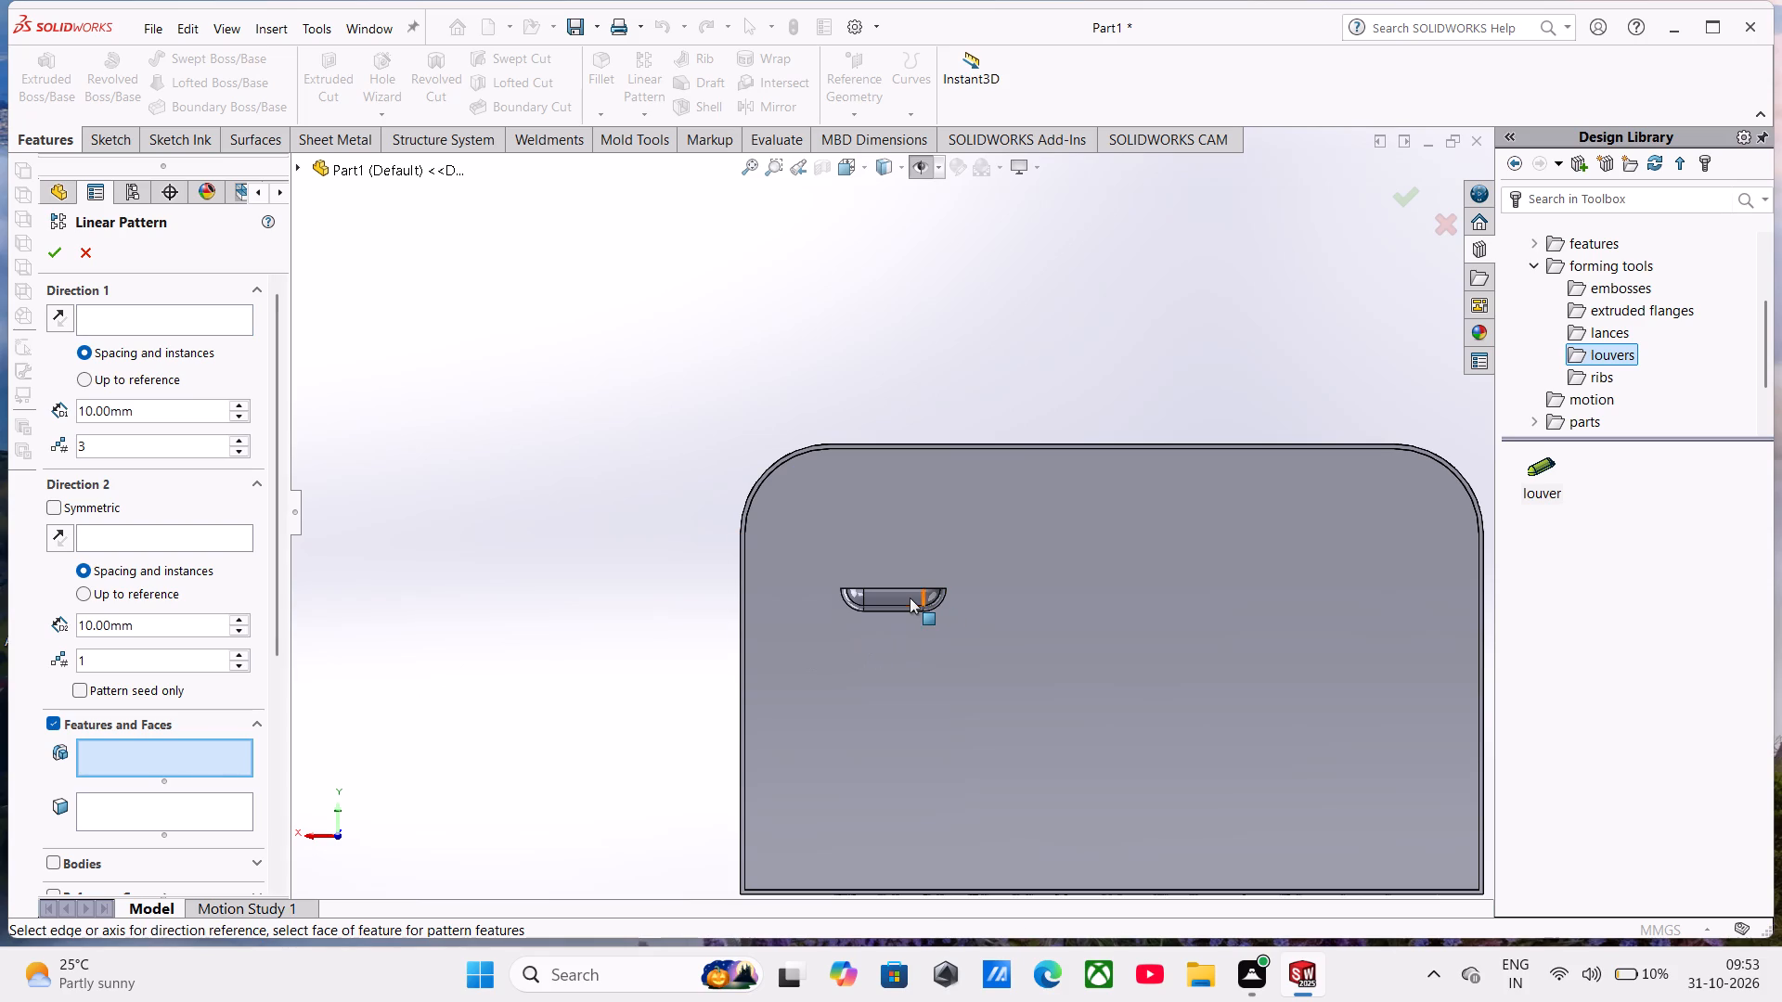
click(910, 597)
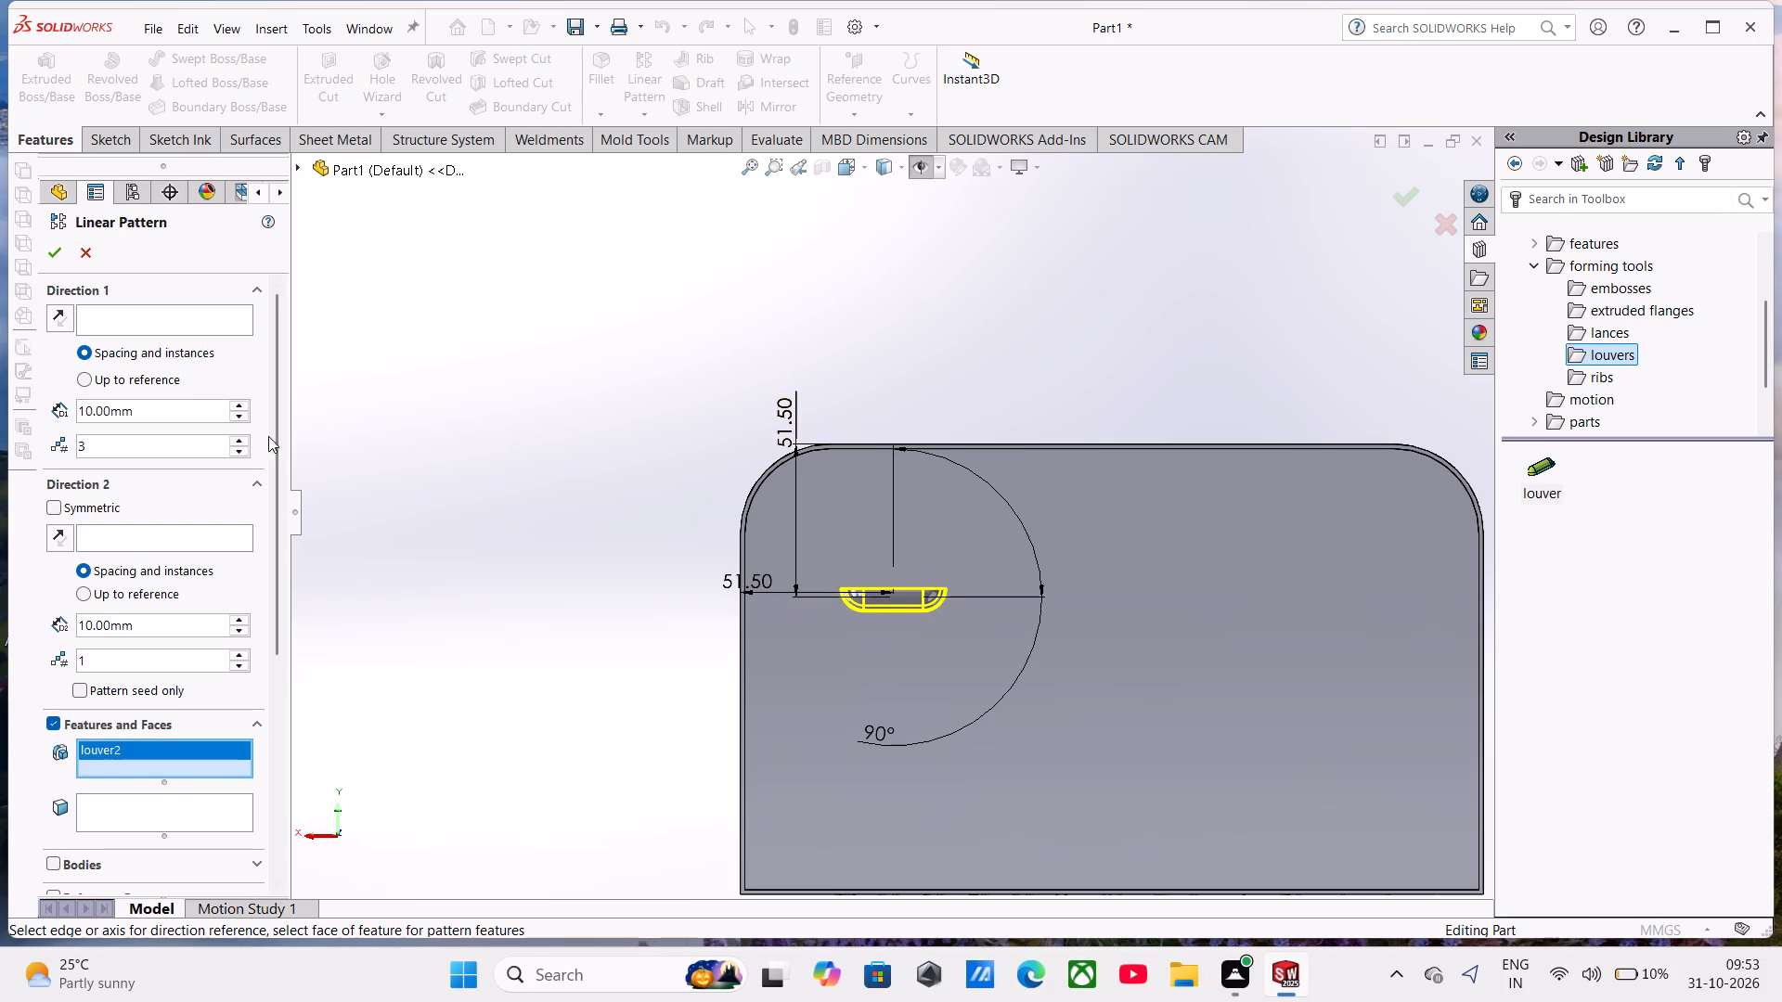
click(241, 436)
triple_click(241, 436)
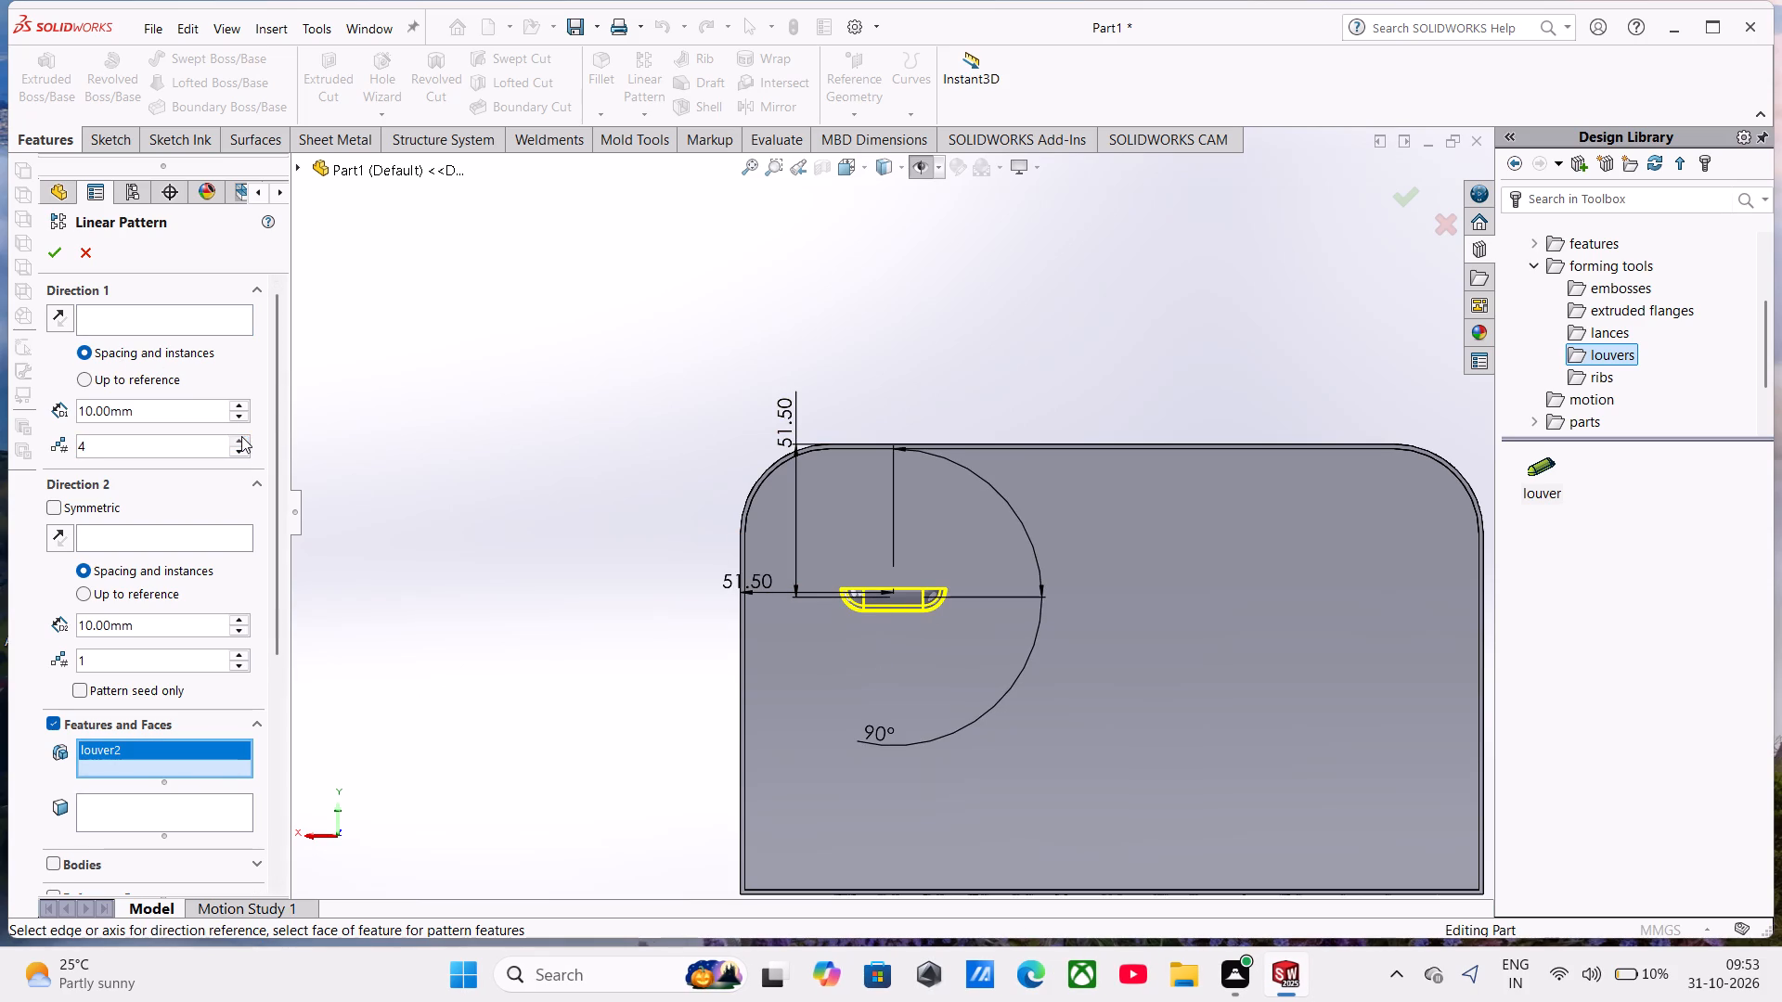
click(241, 436)
Run the louver pattern's Direction 1 along the end panel's top straight edge with 20 mm spacing.
scroll(909, 579, up, 5)
scroll(908, 583, down, 17)
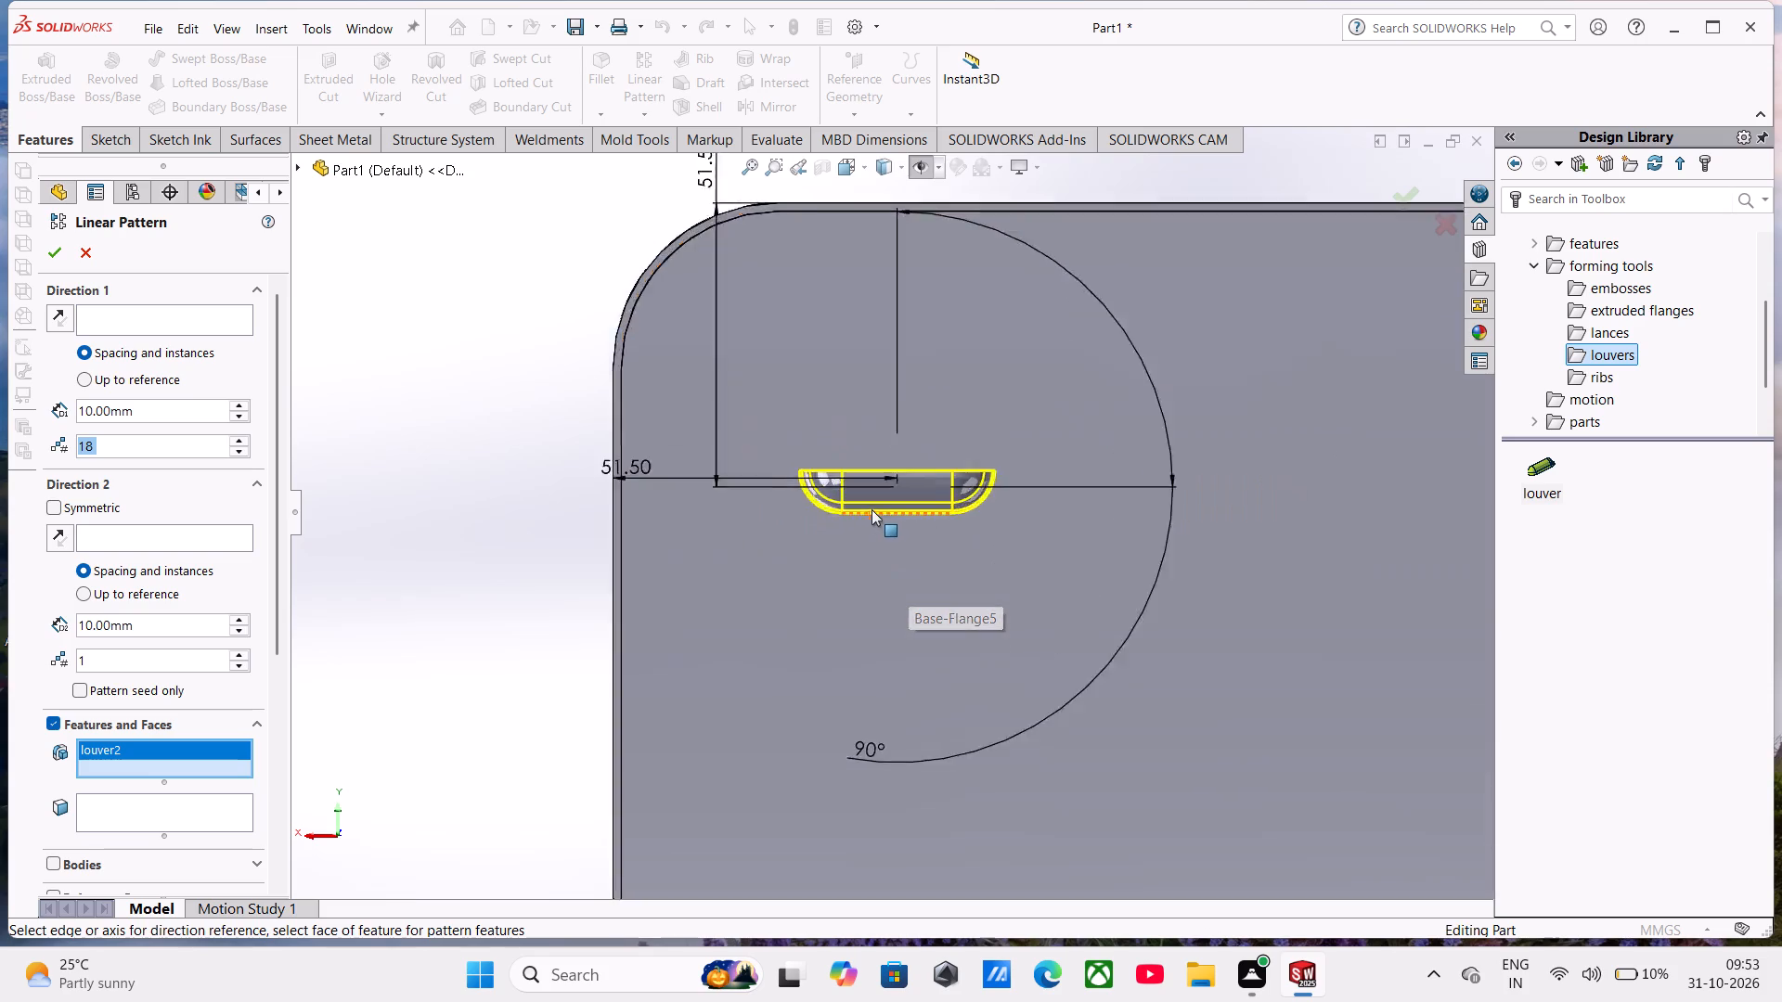
scroll(872, 509, down, 2)
click(148, 325)
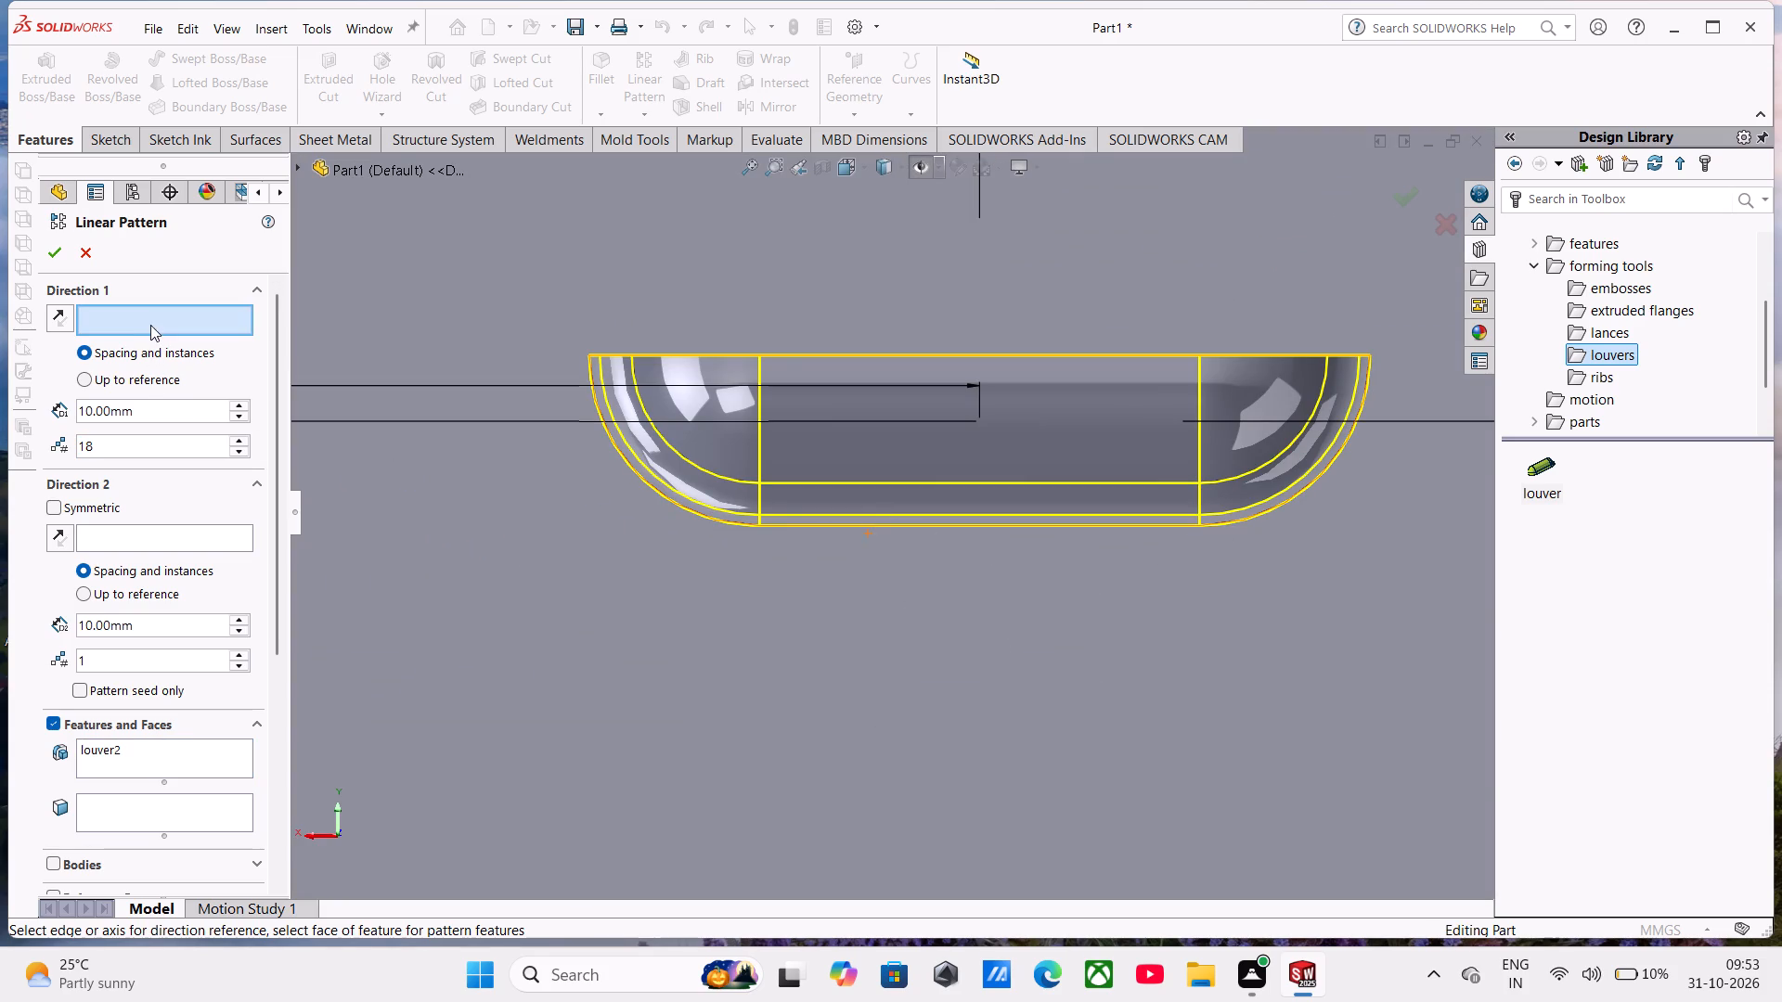
scroll(617, 487, up, 10)
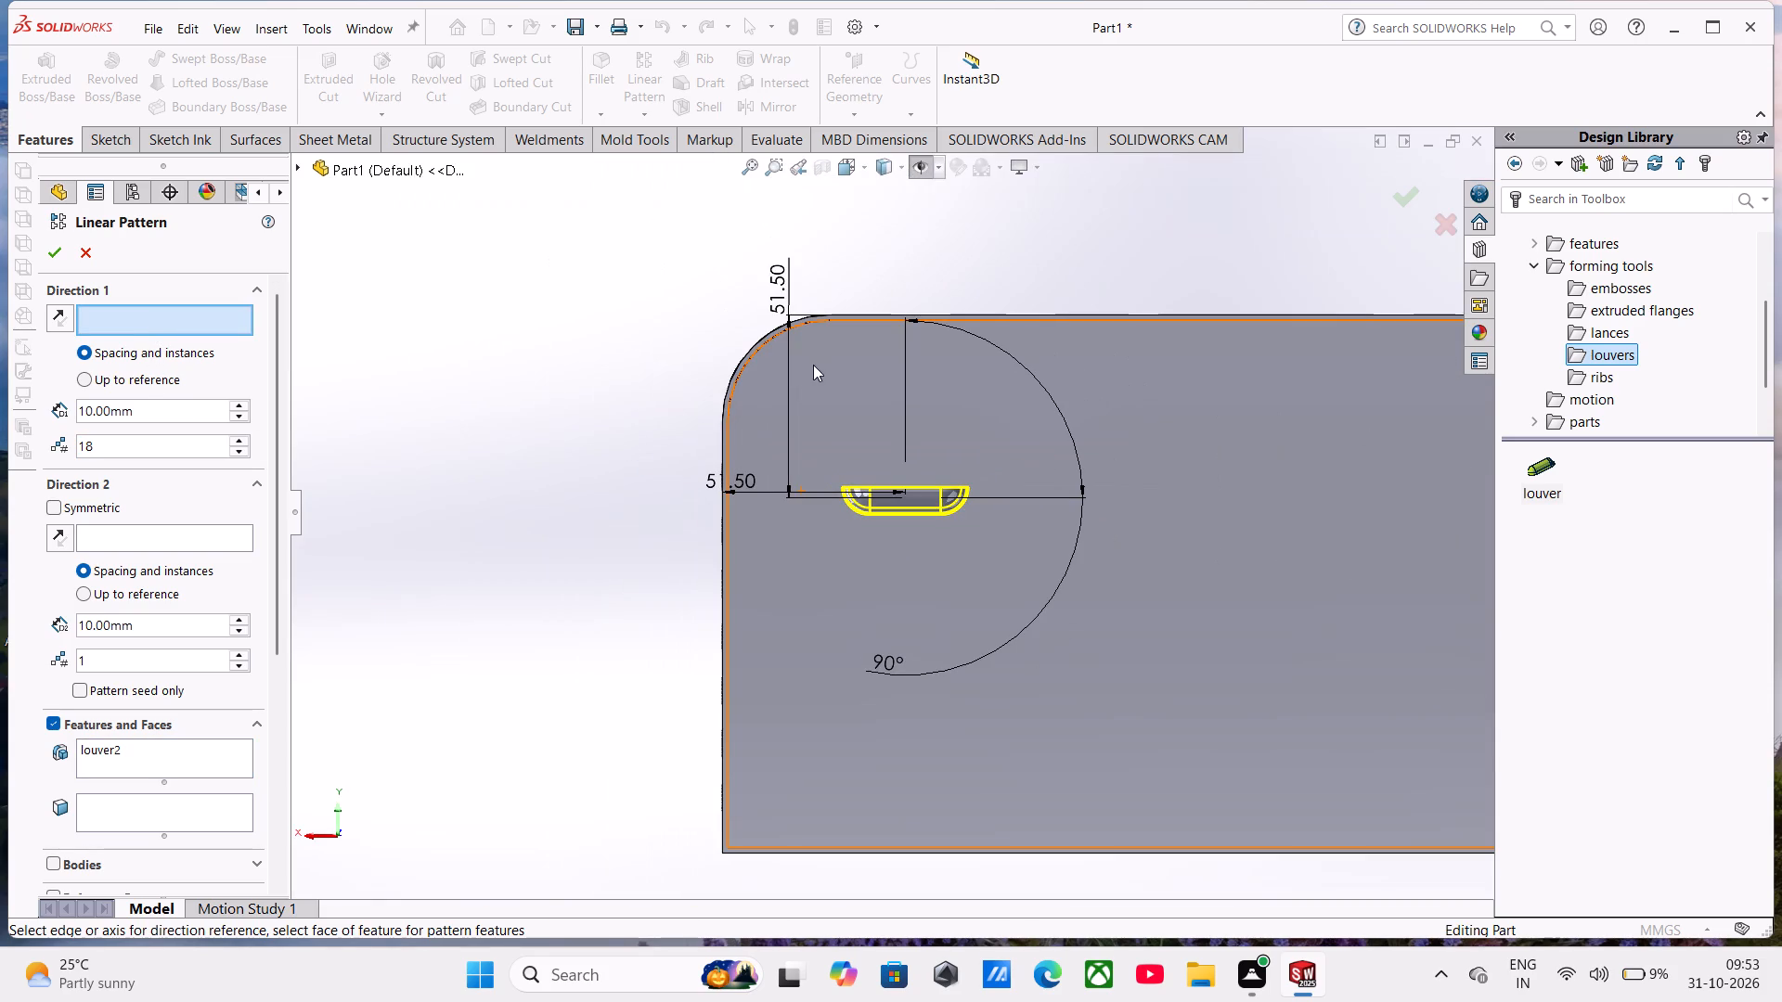
click(866, 316)
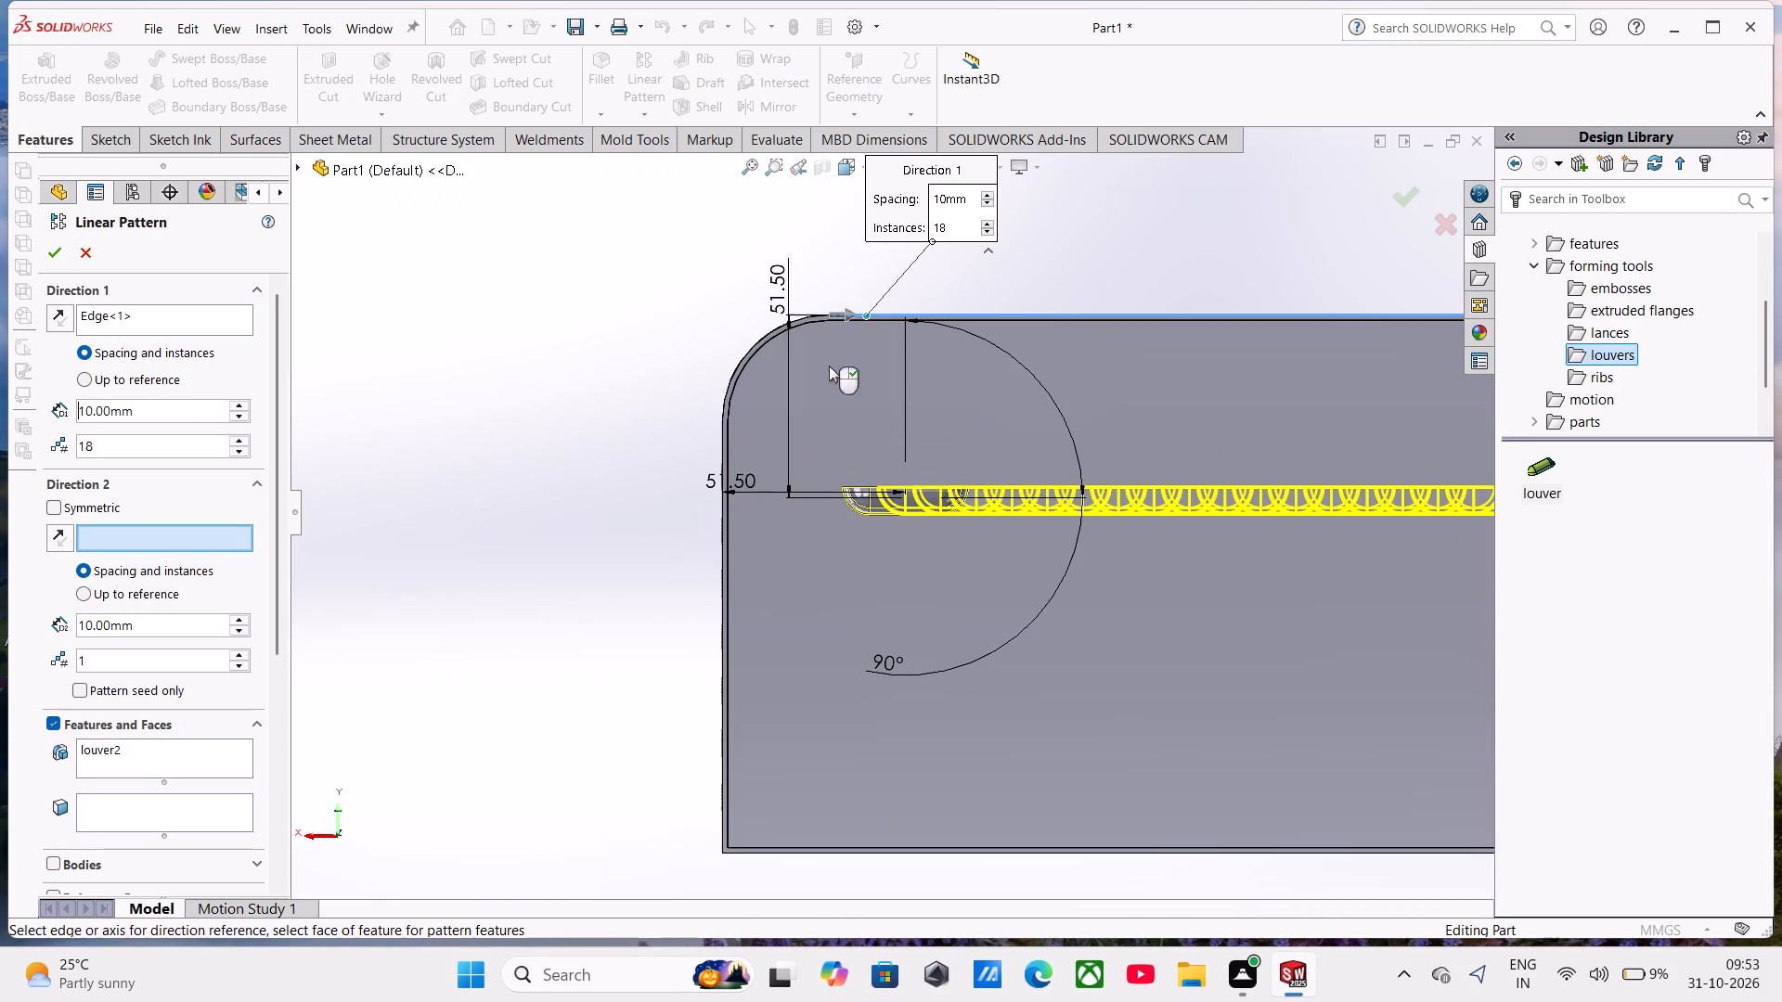
drag(169, 414, 0, 428)
text(20)
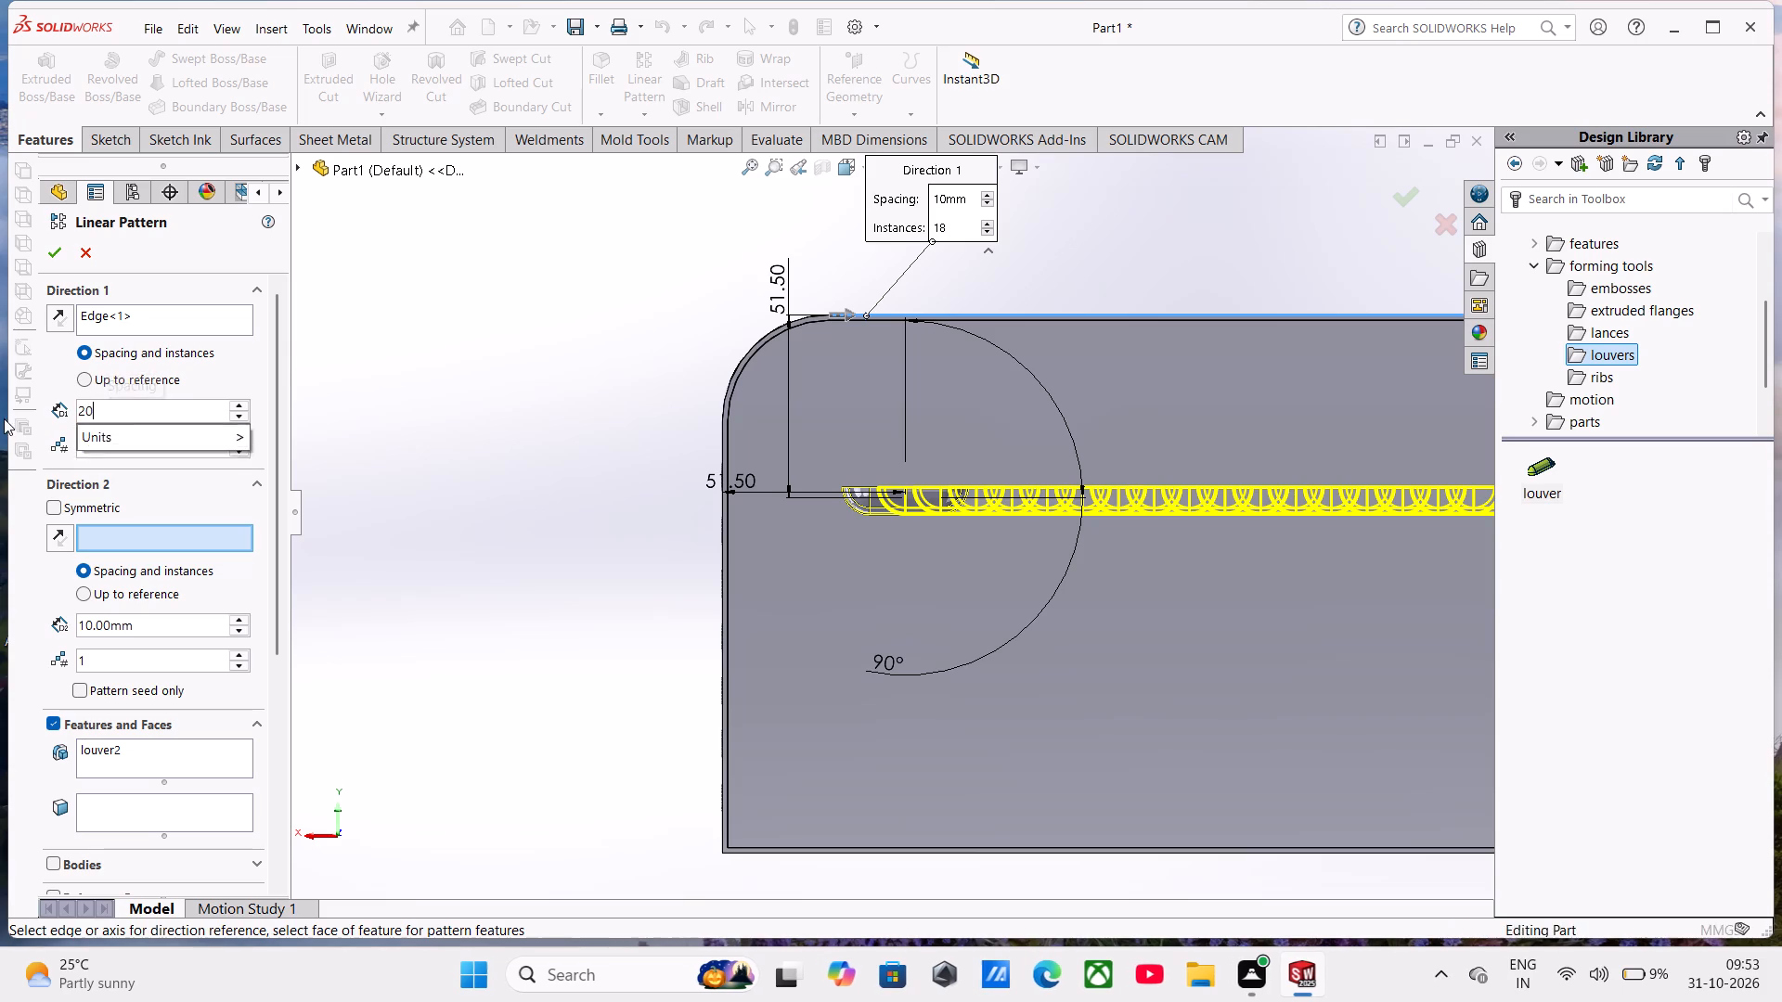
key(Return)
key(apostrophe)
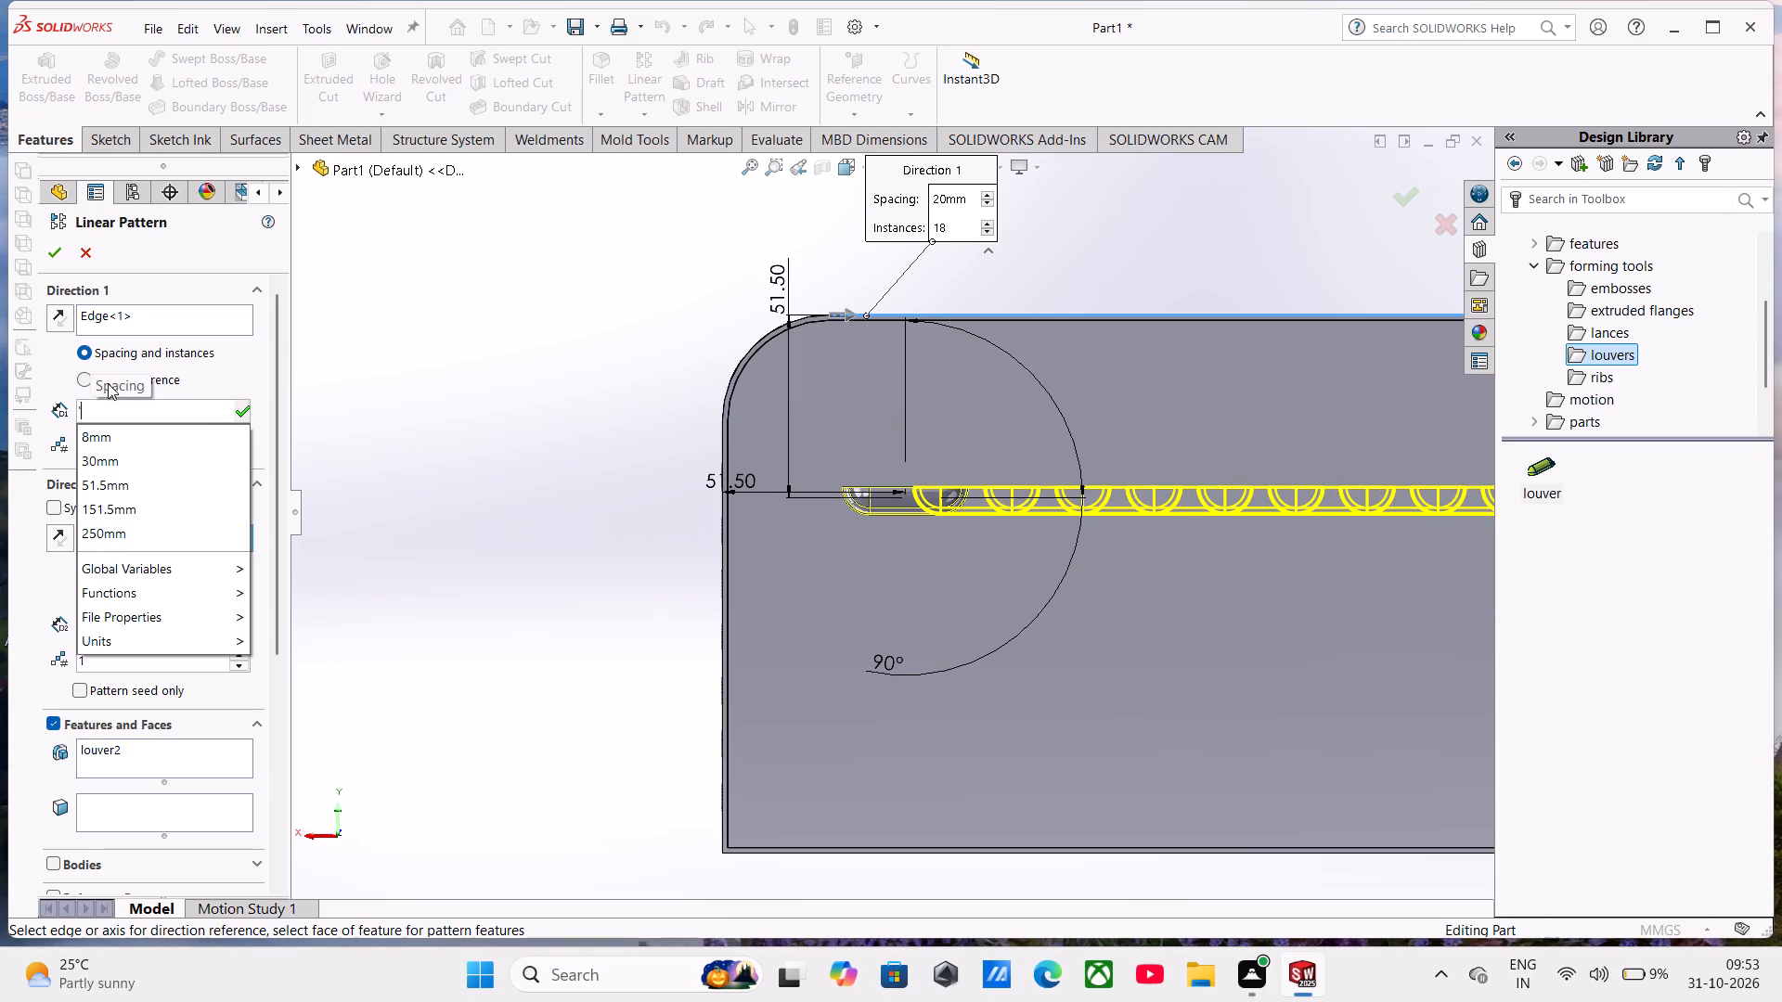
click(244, 368)
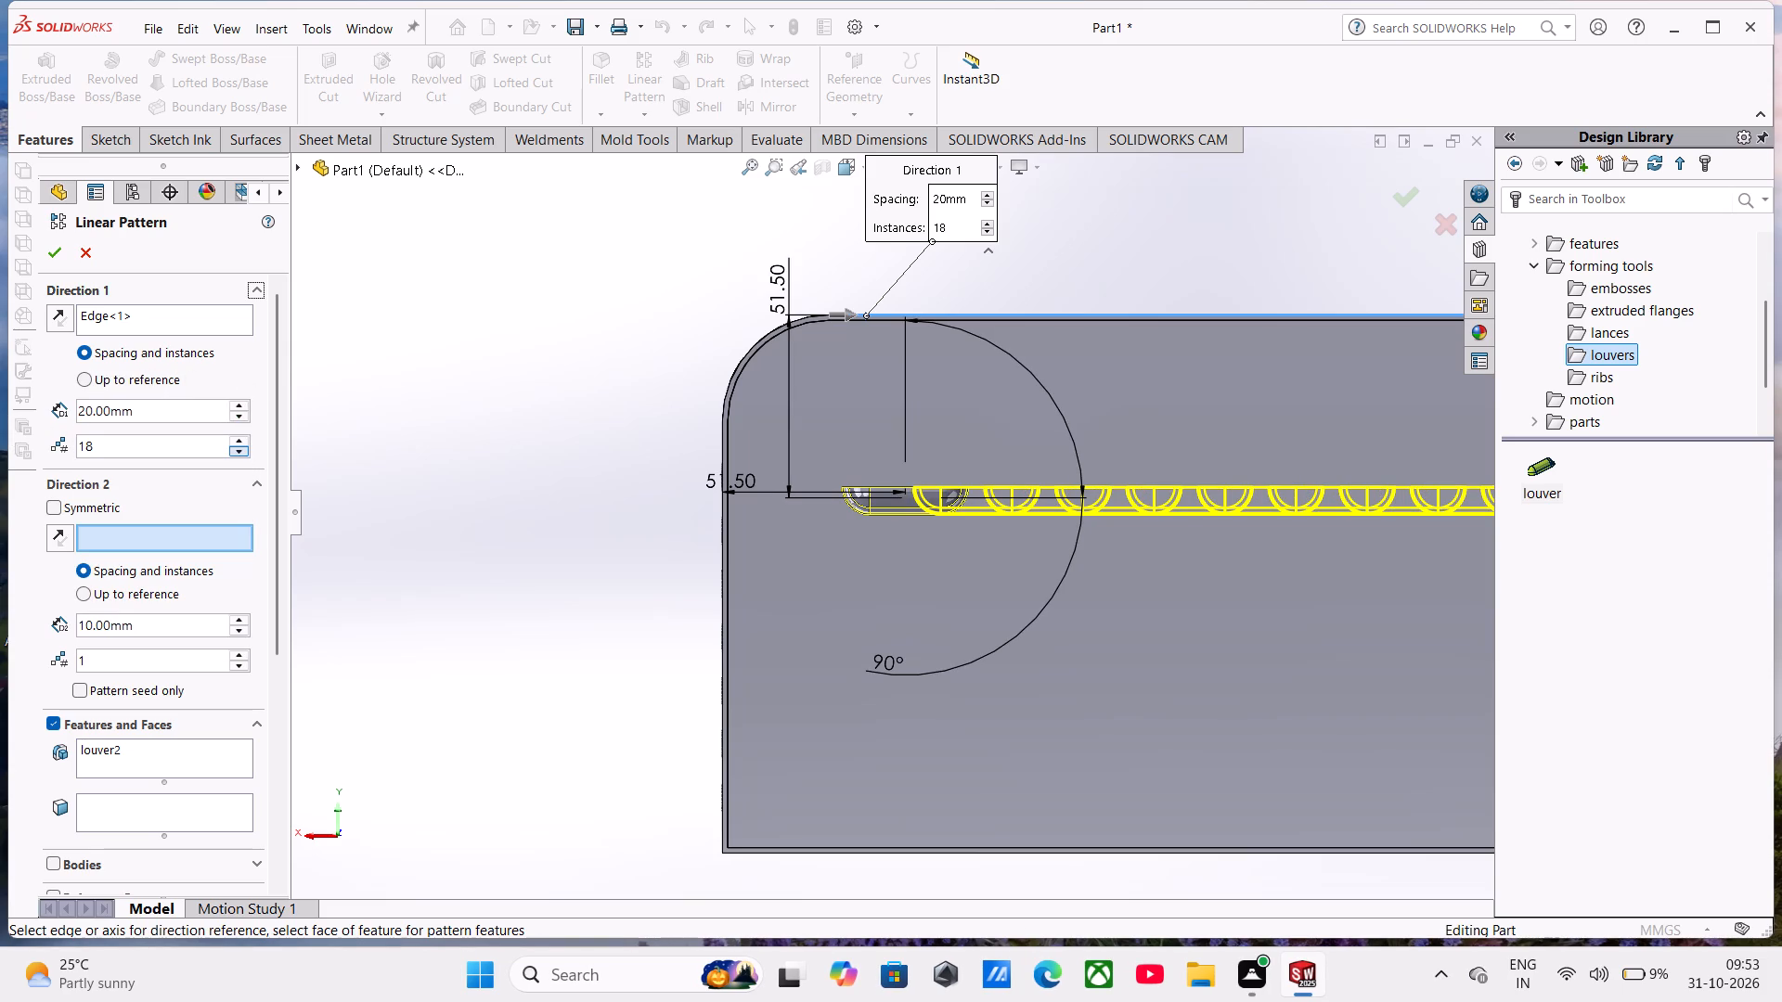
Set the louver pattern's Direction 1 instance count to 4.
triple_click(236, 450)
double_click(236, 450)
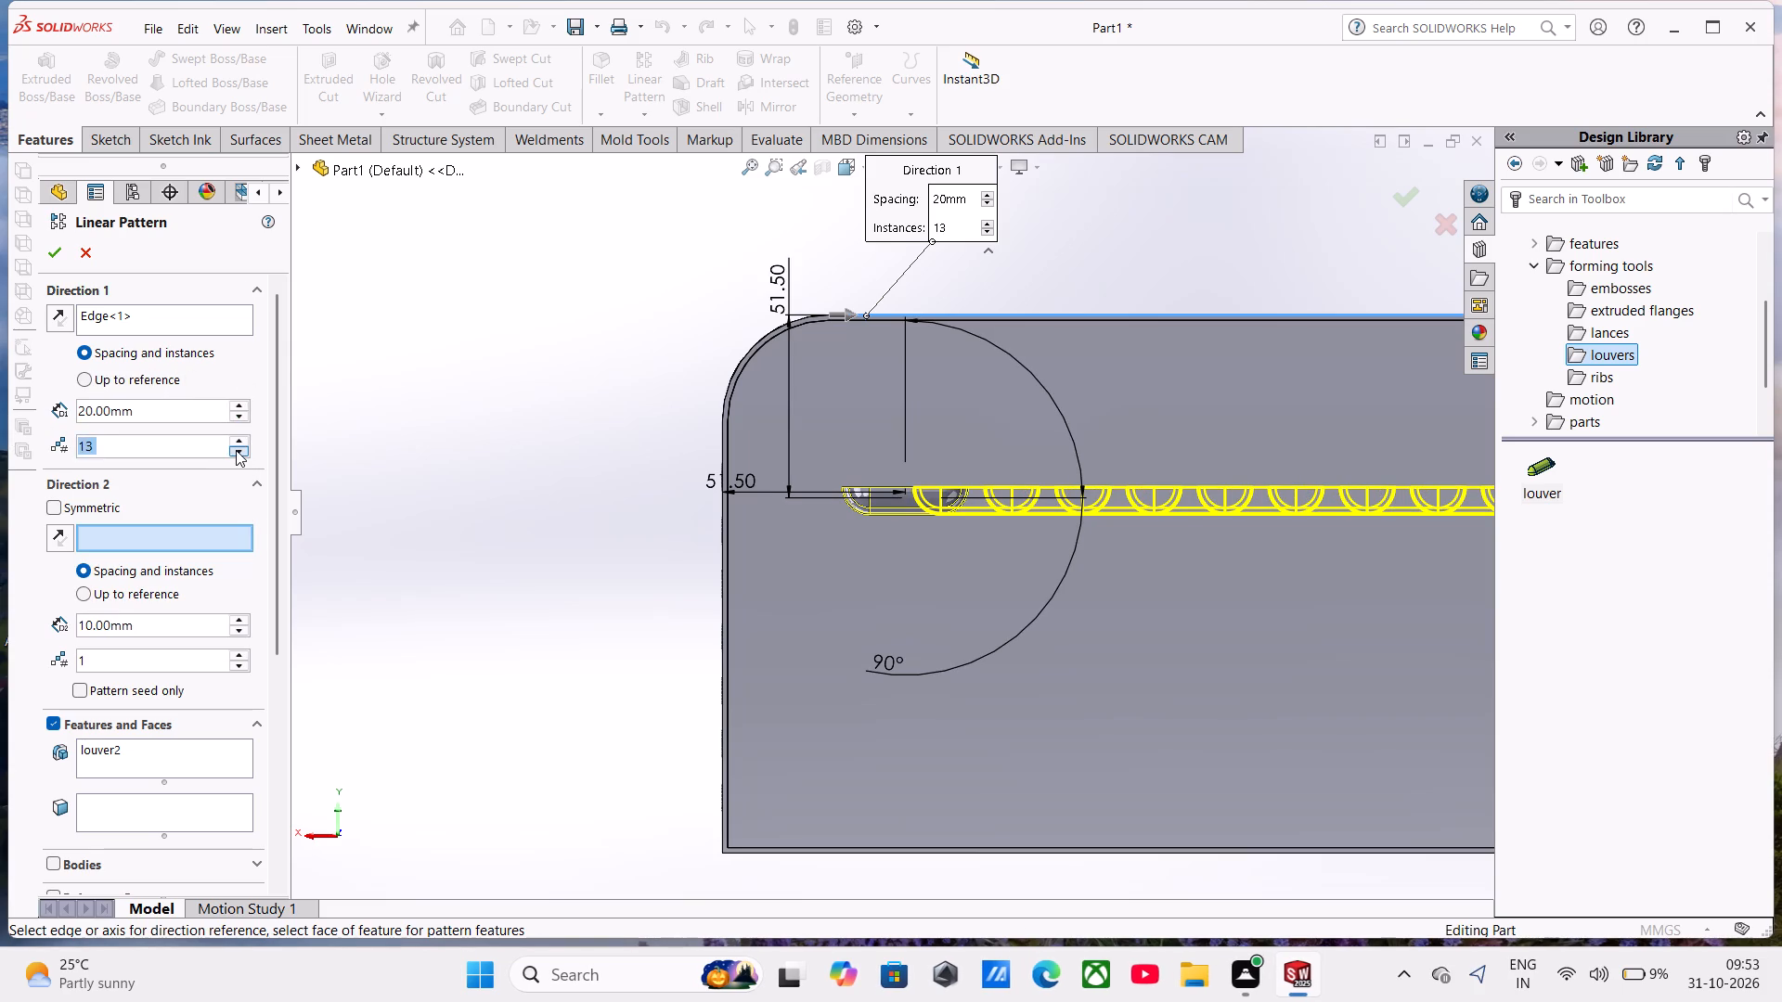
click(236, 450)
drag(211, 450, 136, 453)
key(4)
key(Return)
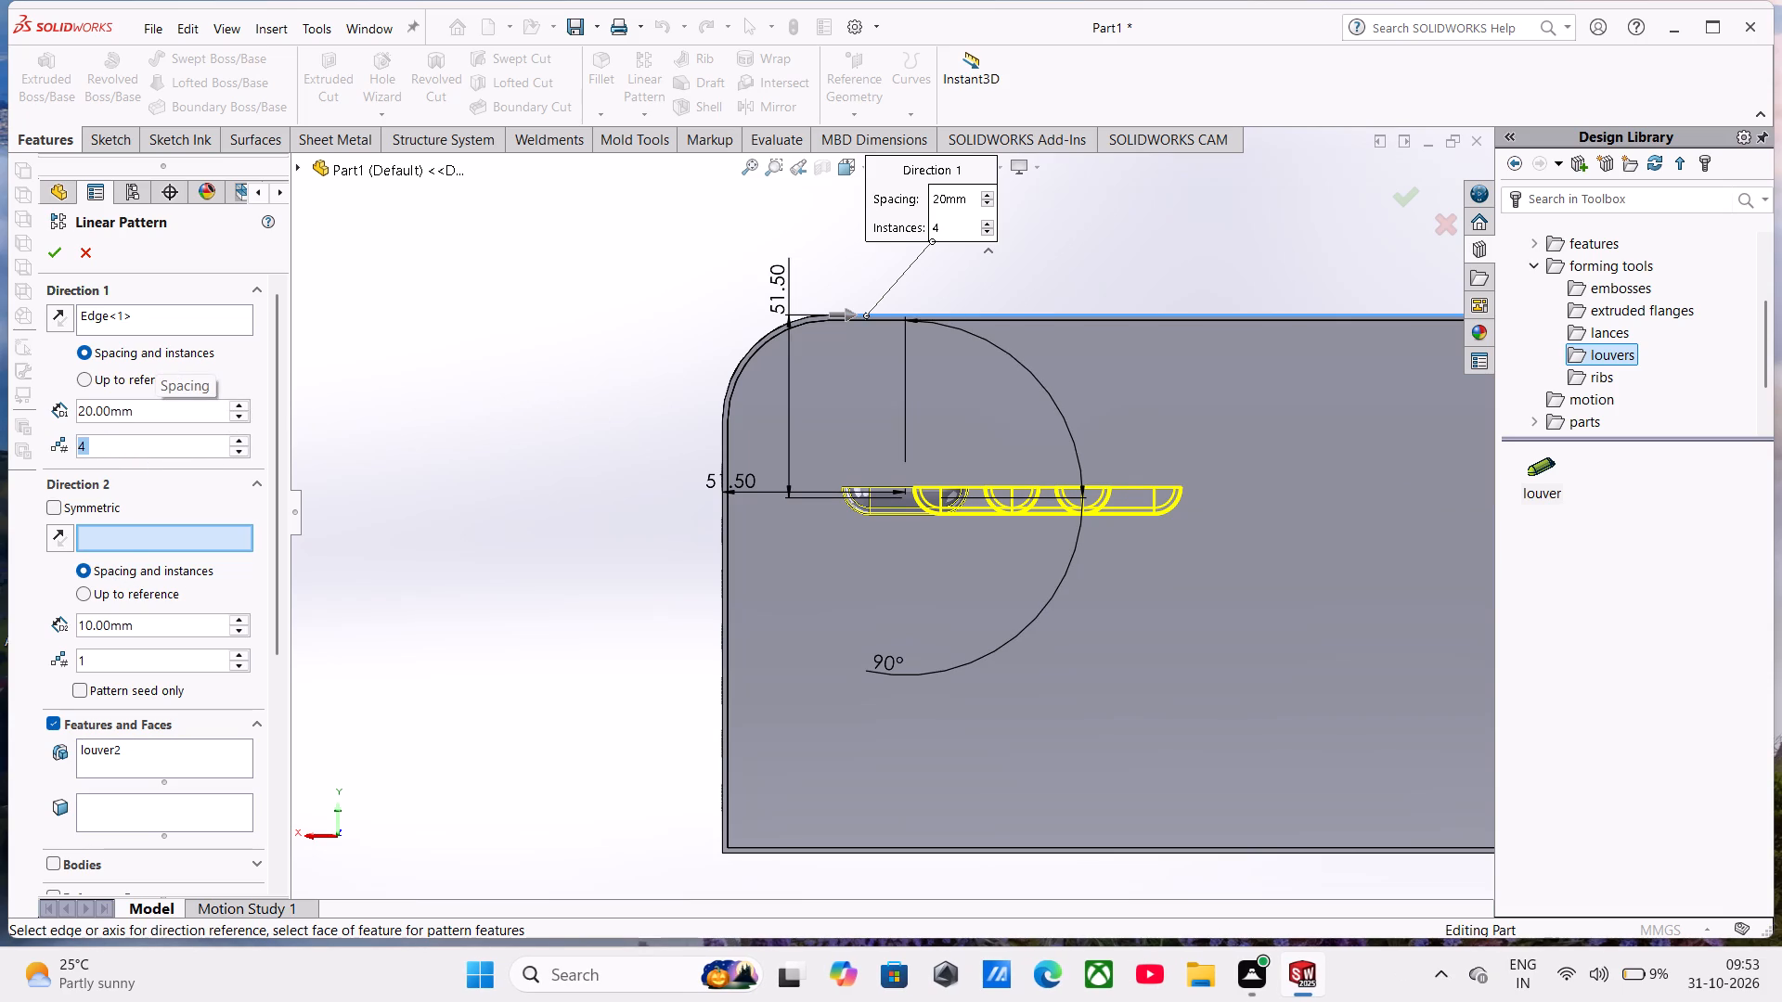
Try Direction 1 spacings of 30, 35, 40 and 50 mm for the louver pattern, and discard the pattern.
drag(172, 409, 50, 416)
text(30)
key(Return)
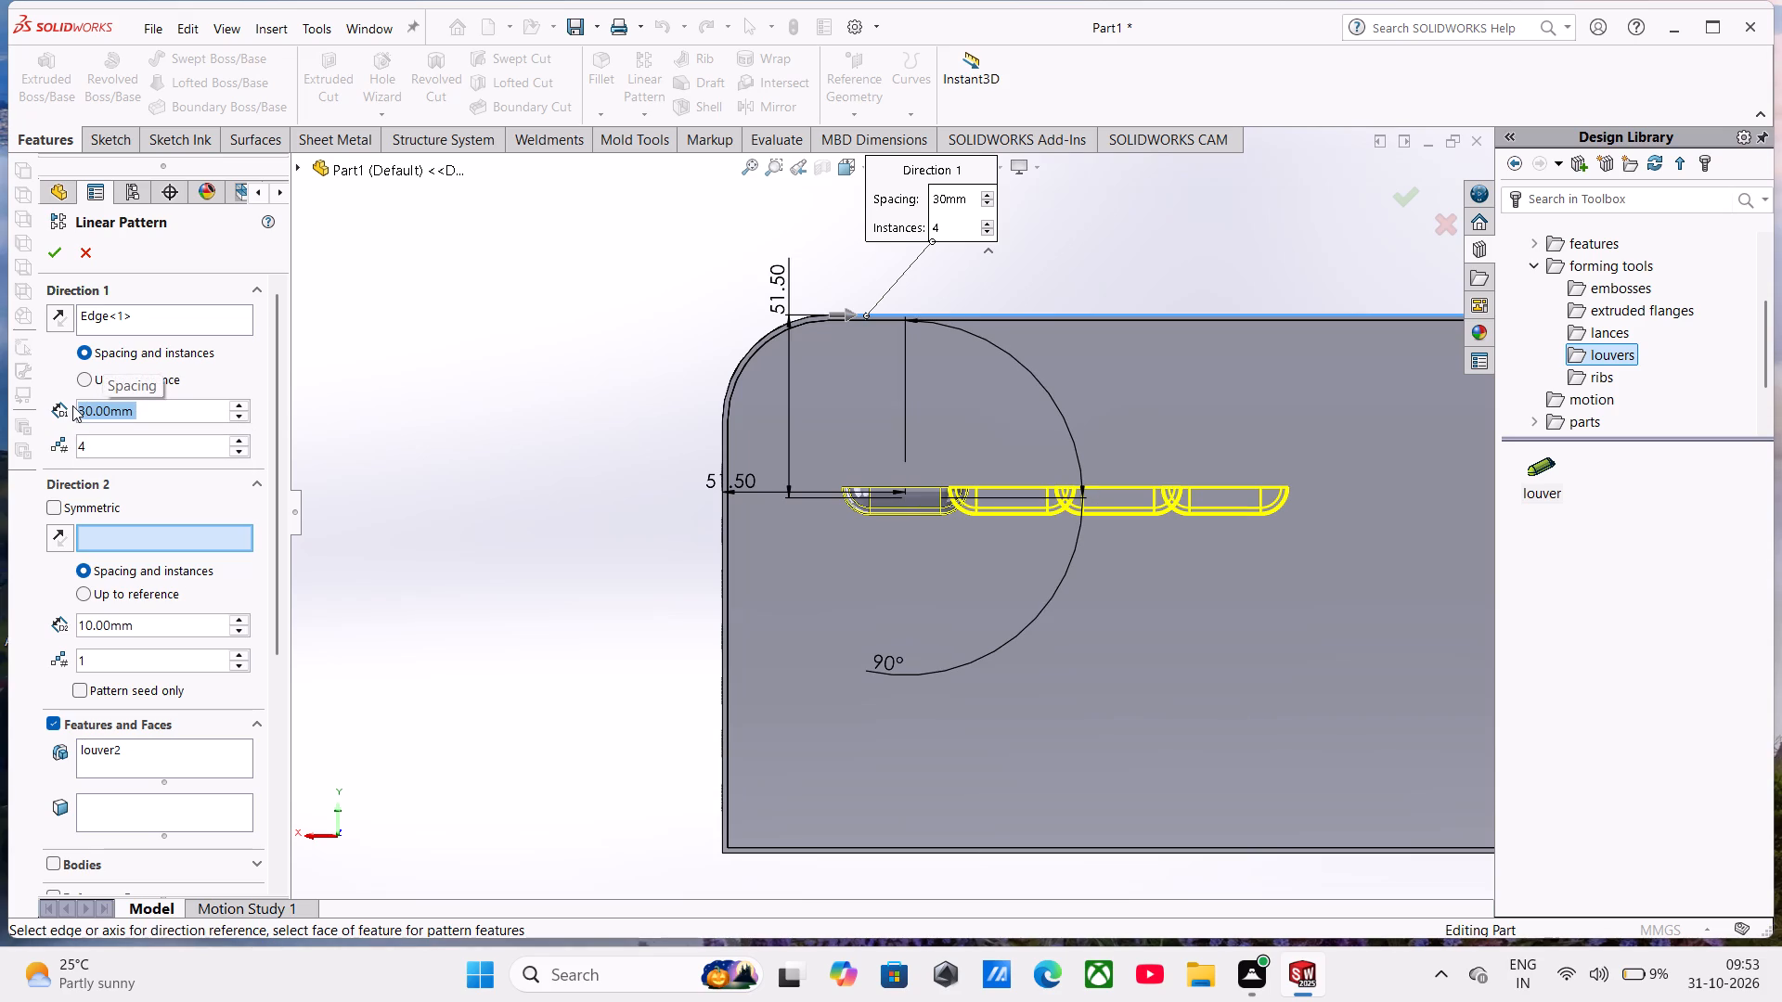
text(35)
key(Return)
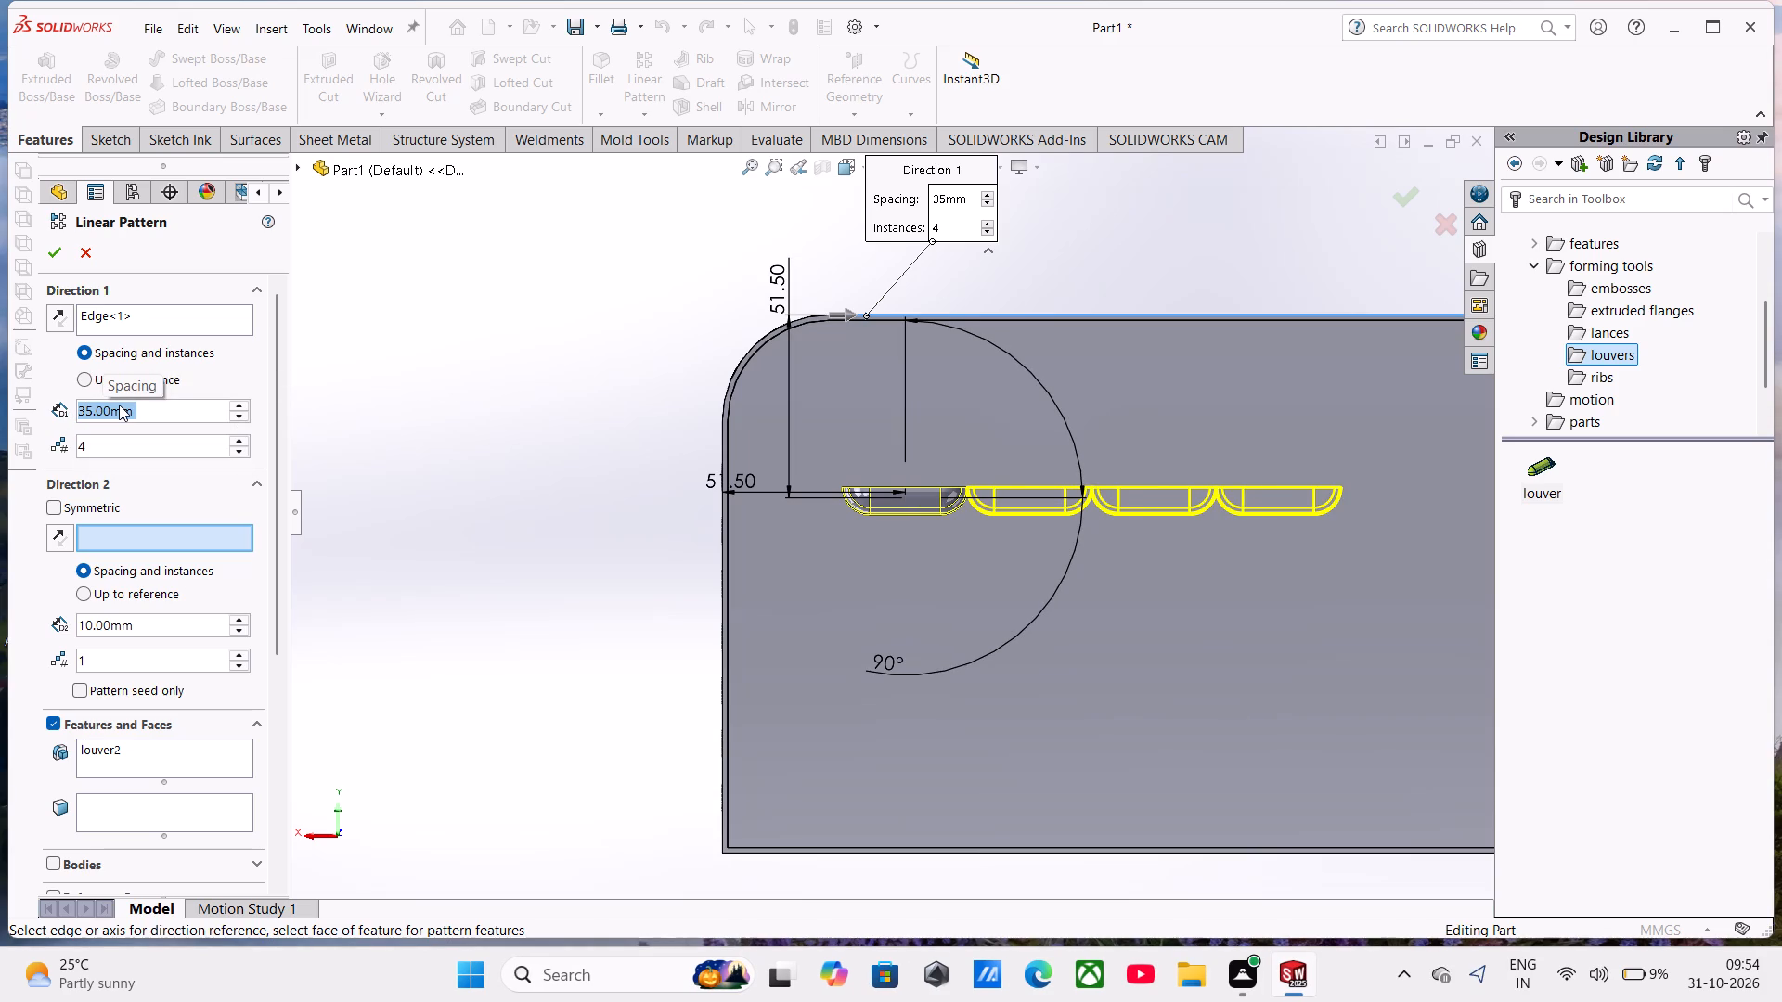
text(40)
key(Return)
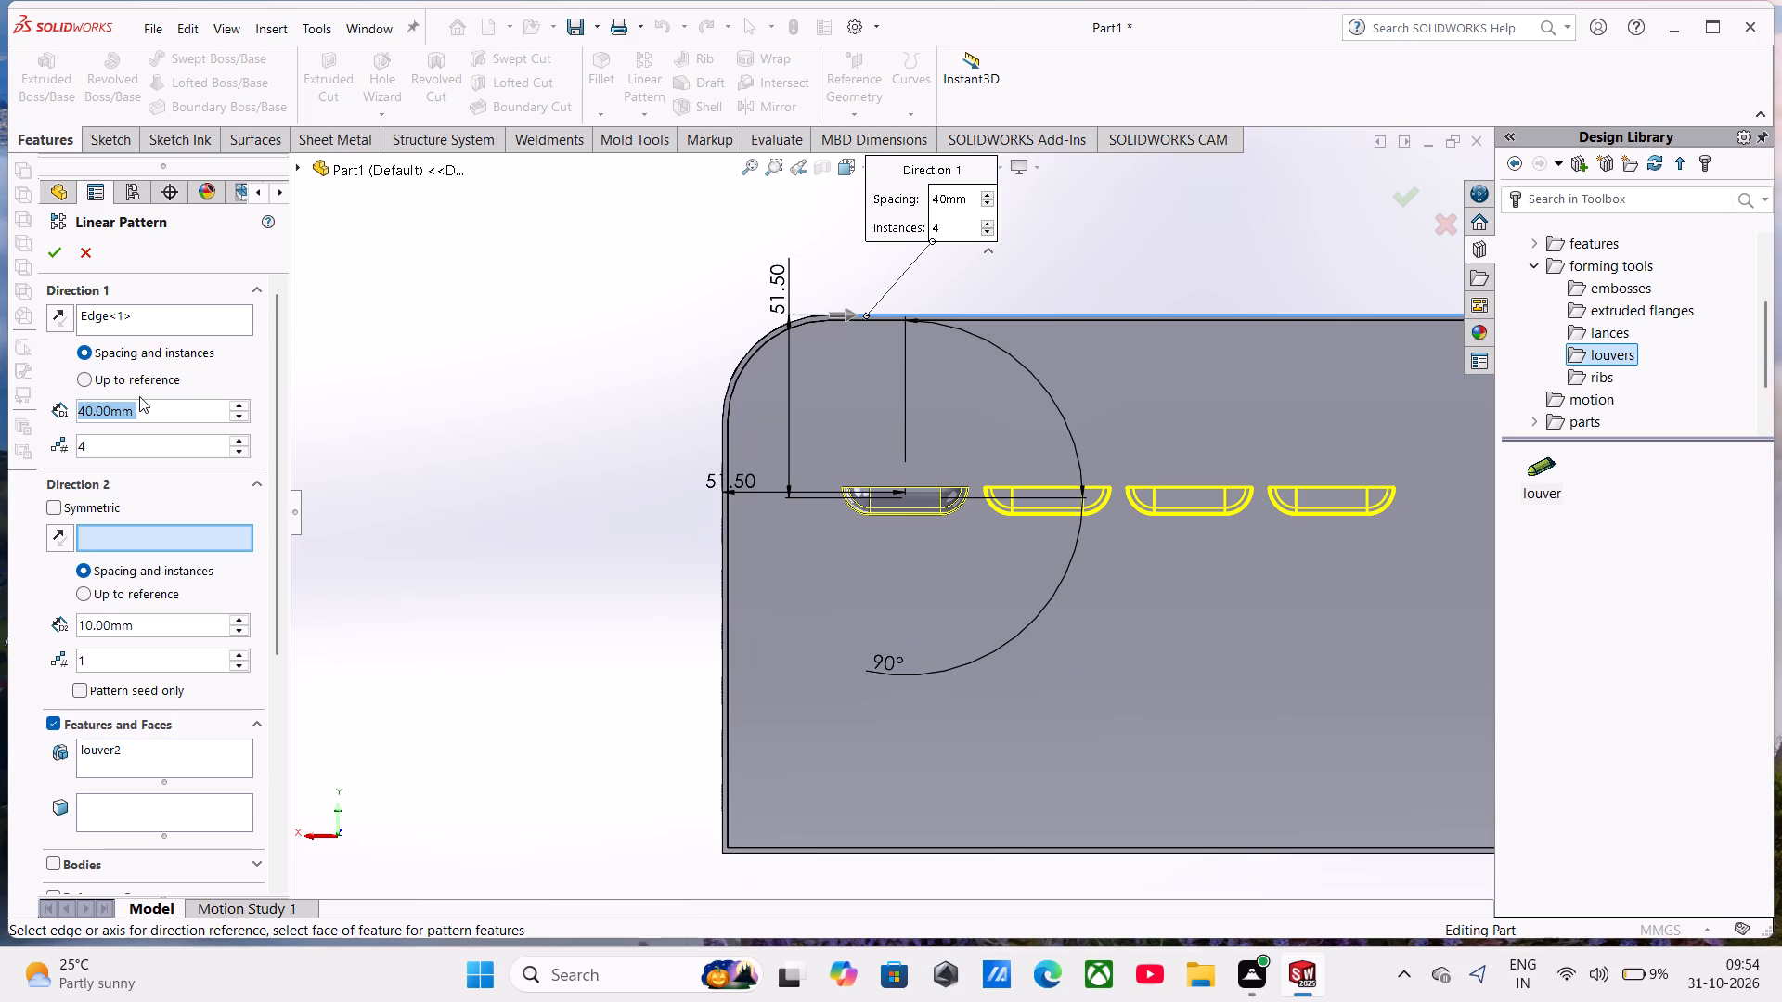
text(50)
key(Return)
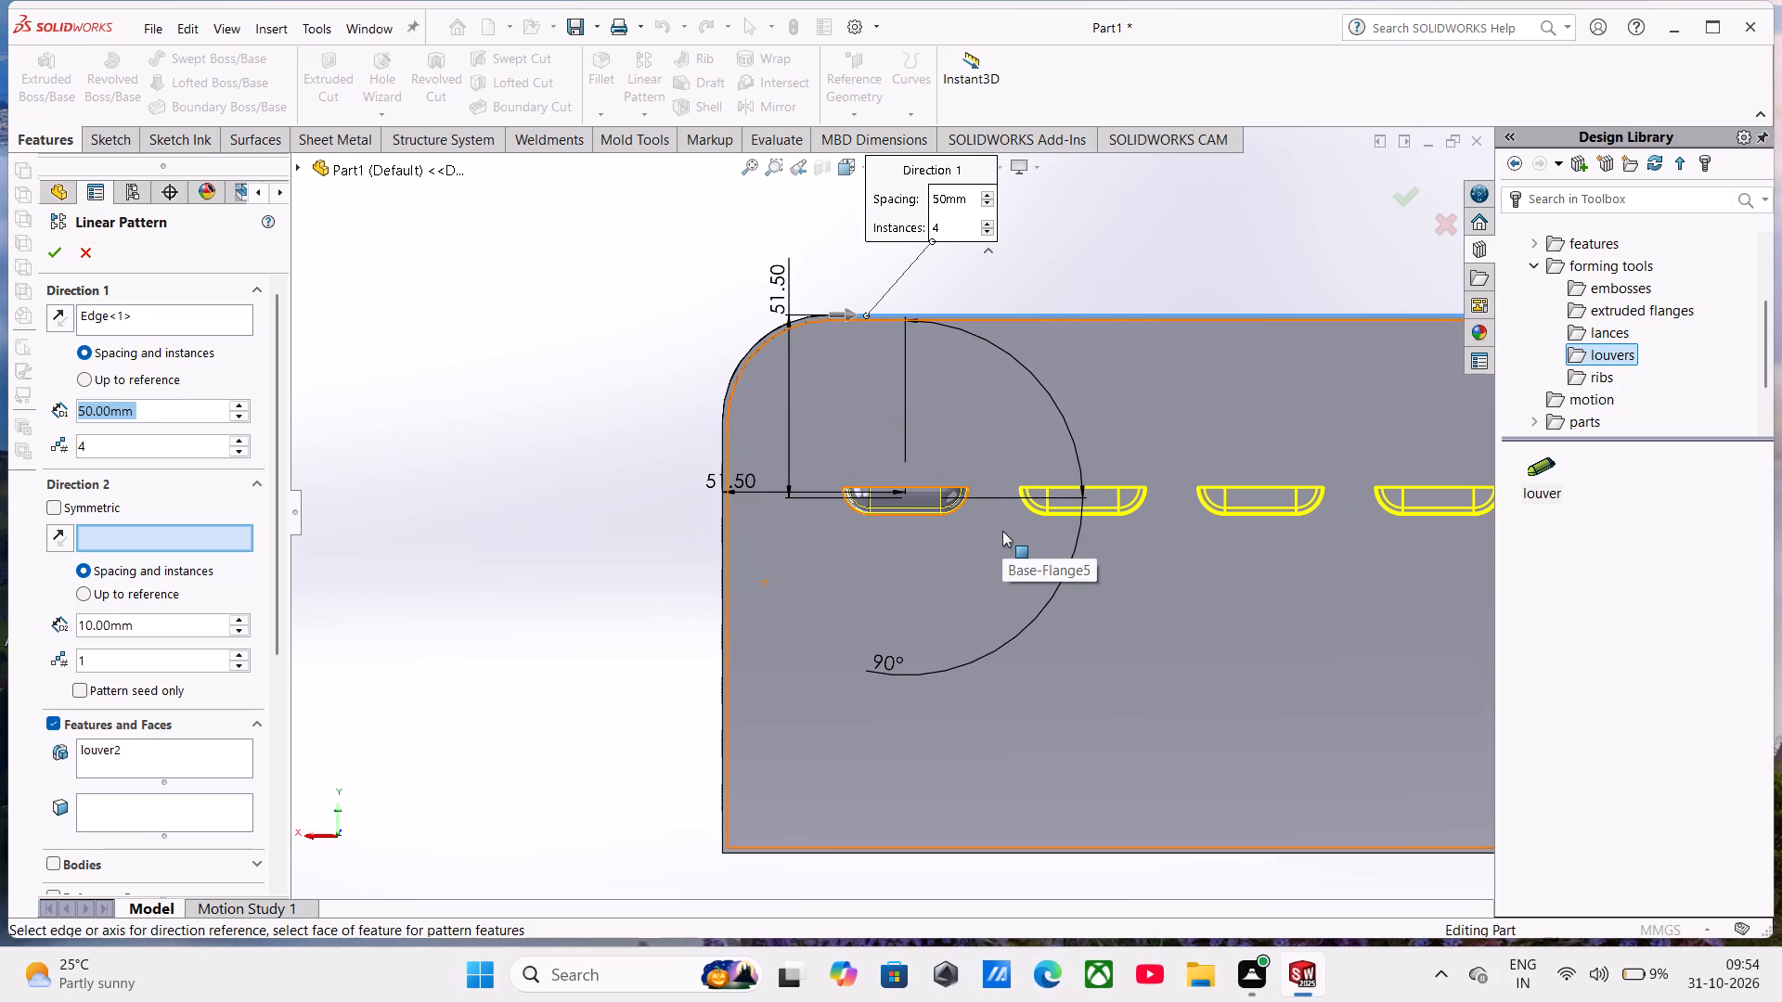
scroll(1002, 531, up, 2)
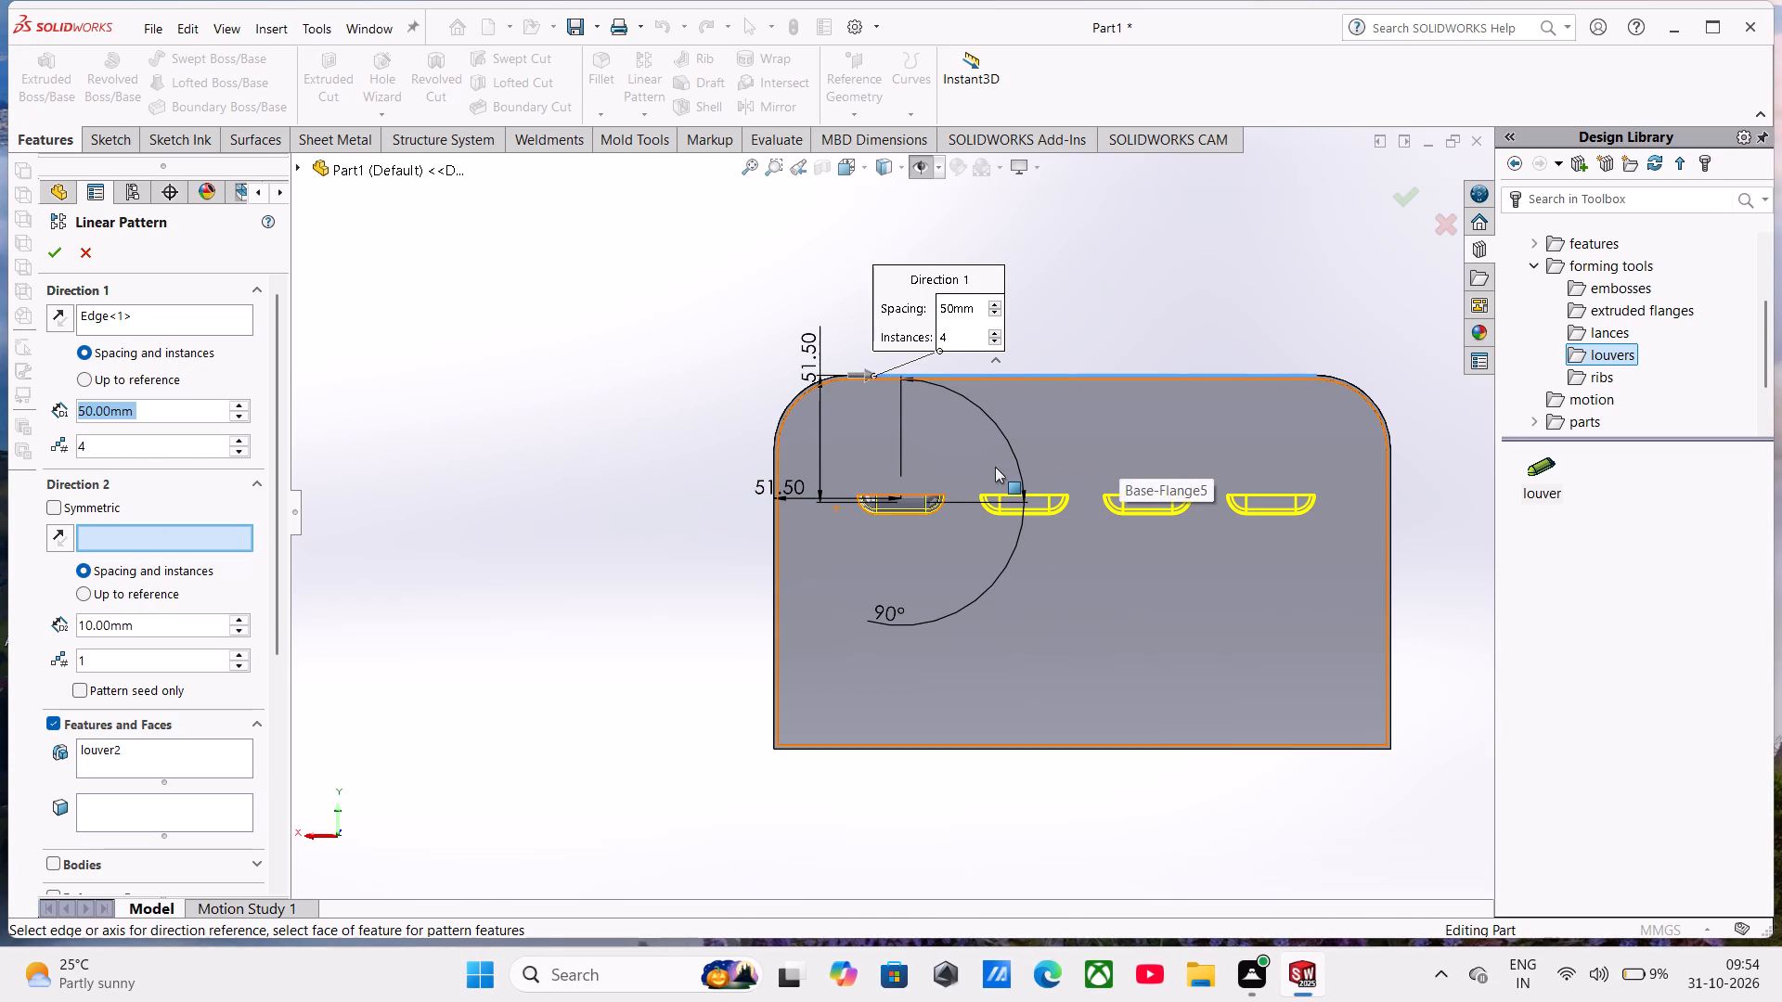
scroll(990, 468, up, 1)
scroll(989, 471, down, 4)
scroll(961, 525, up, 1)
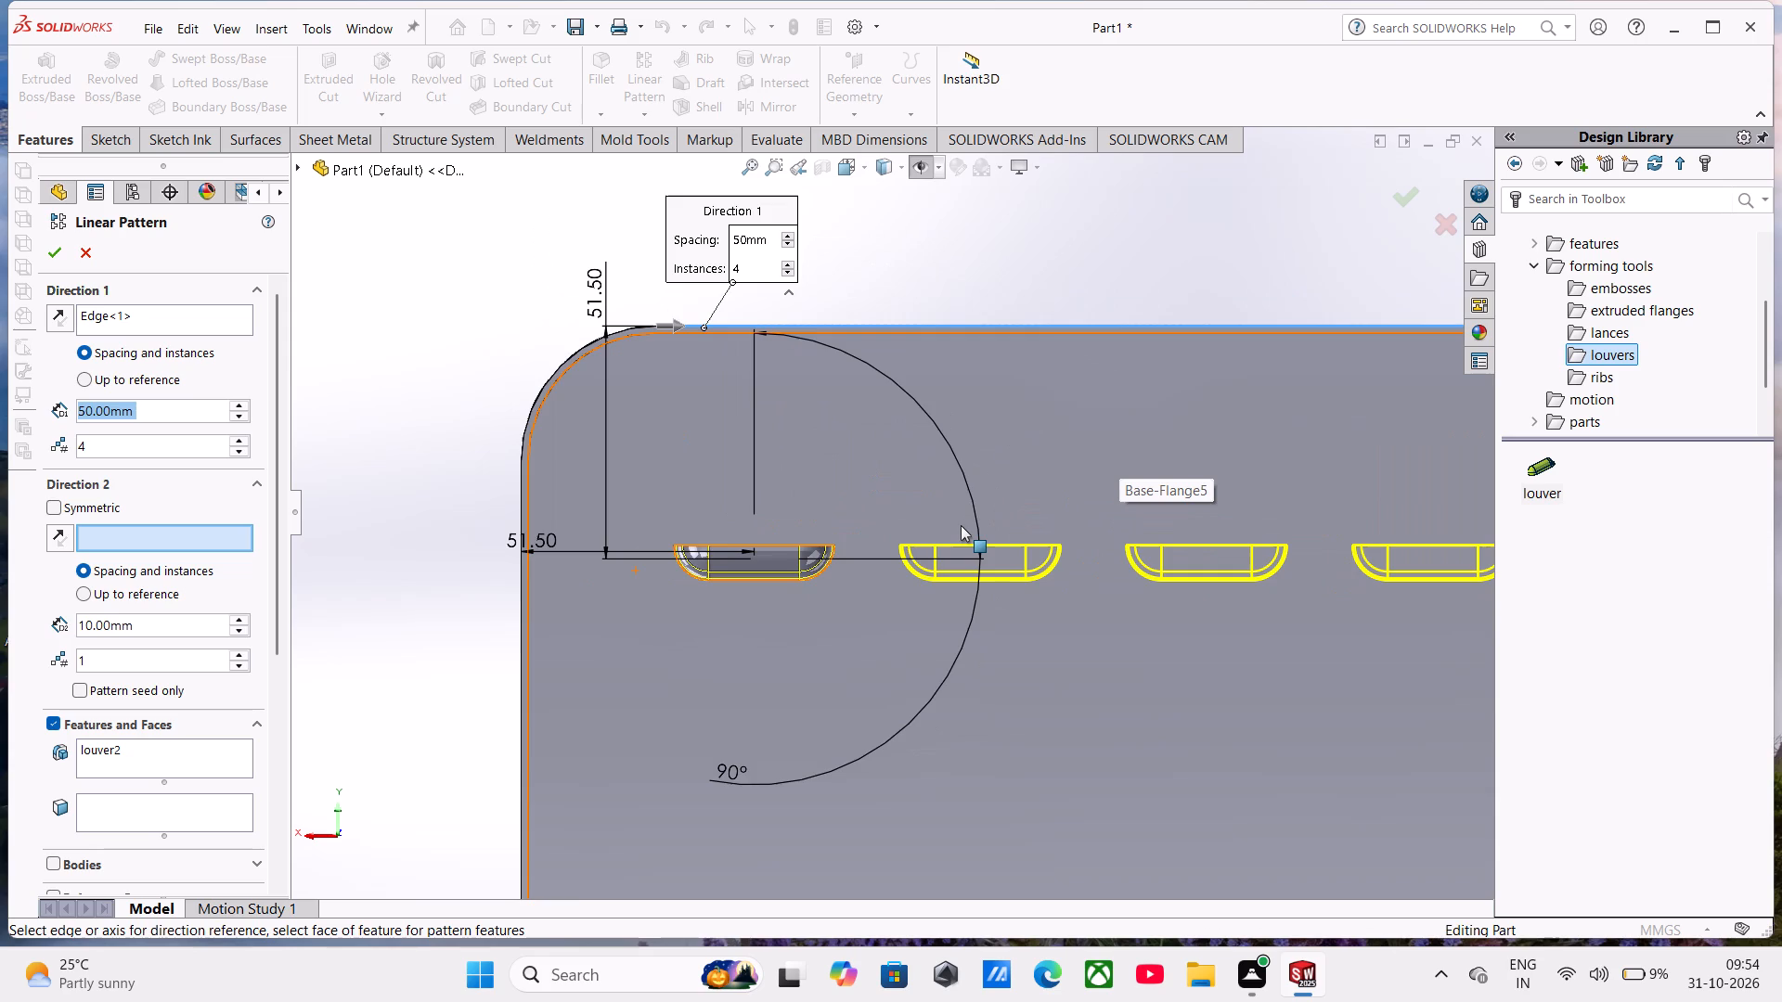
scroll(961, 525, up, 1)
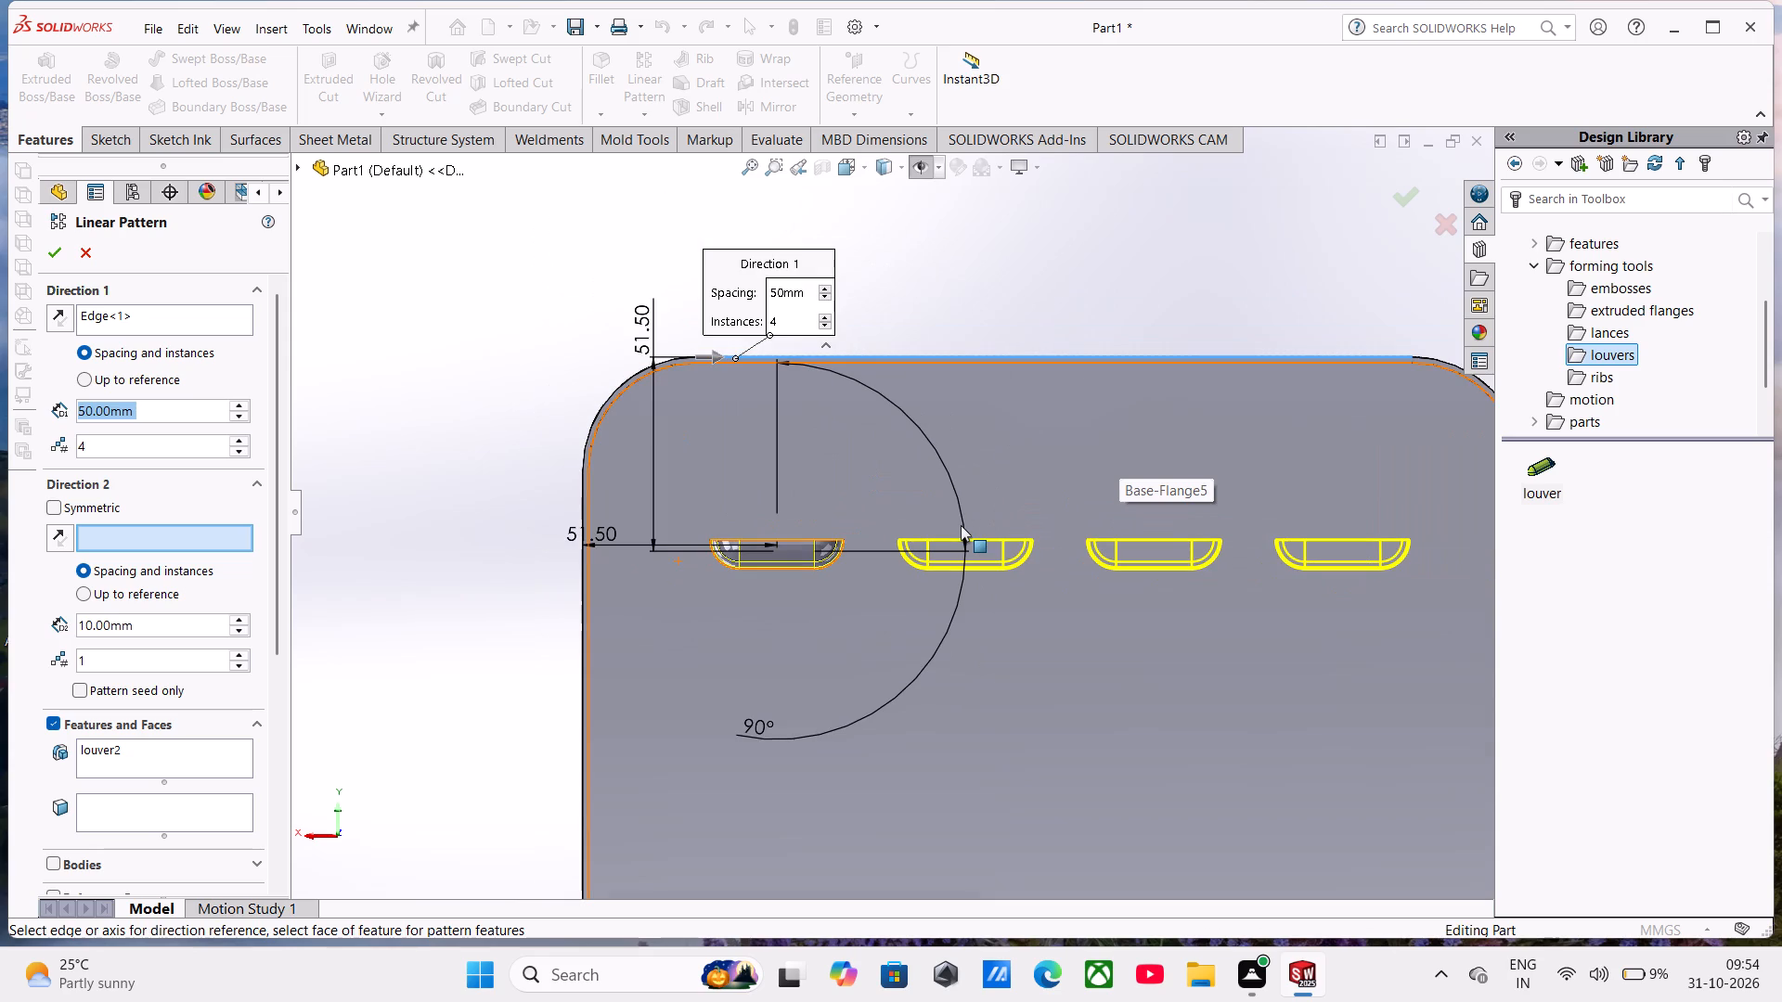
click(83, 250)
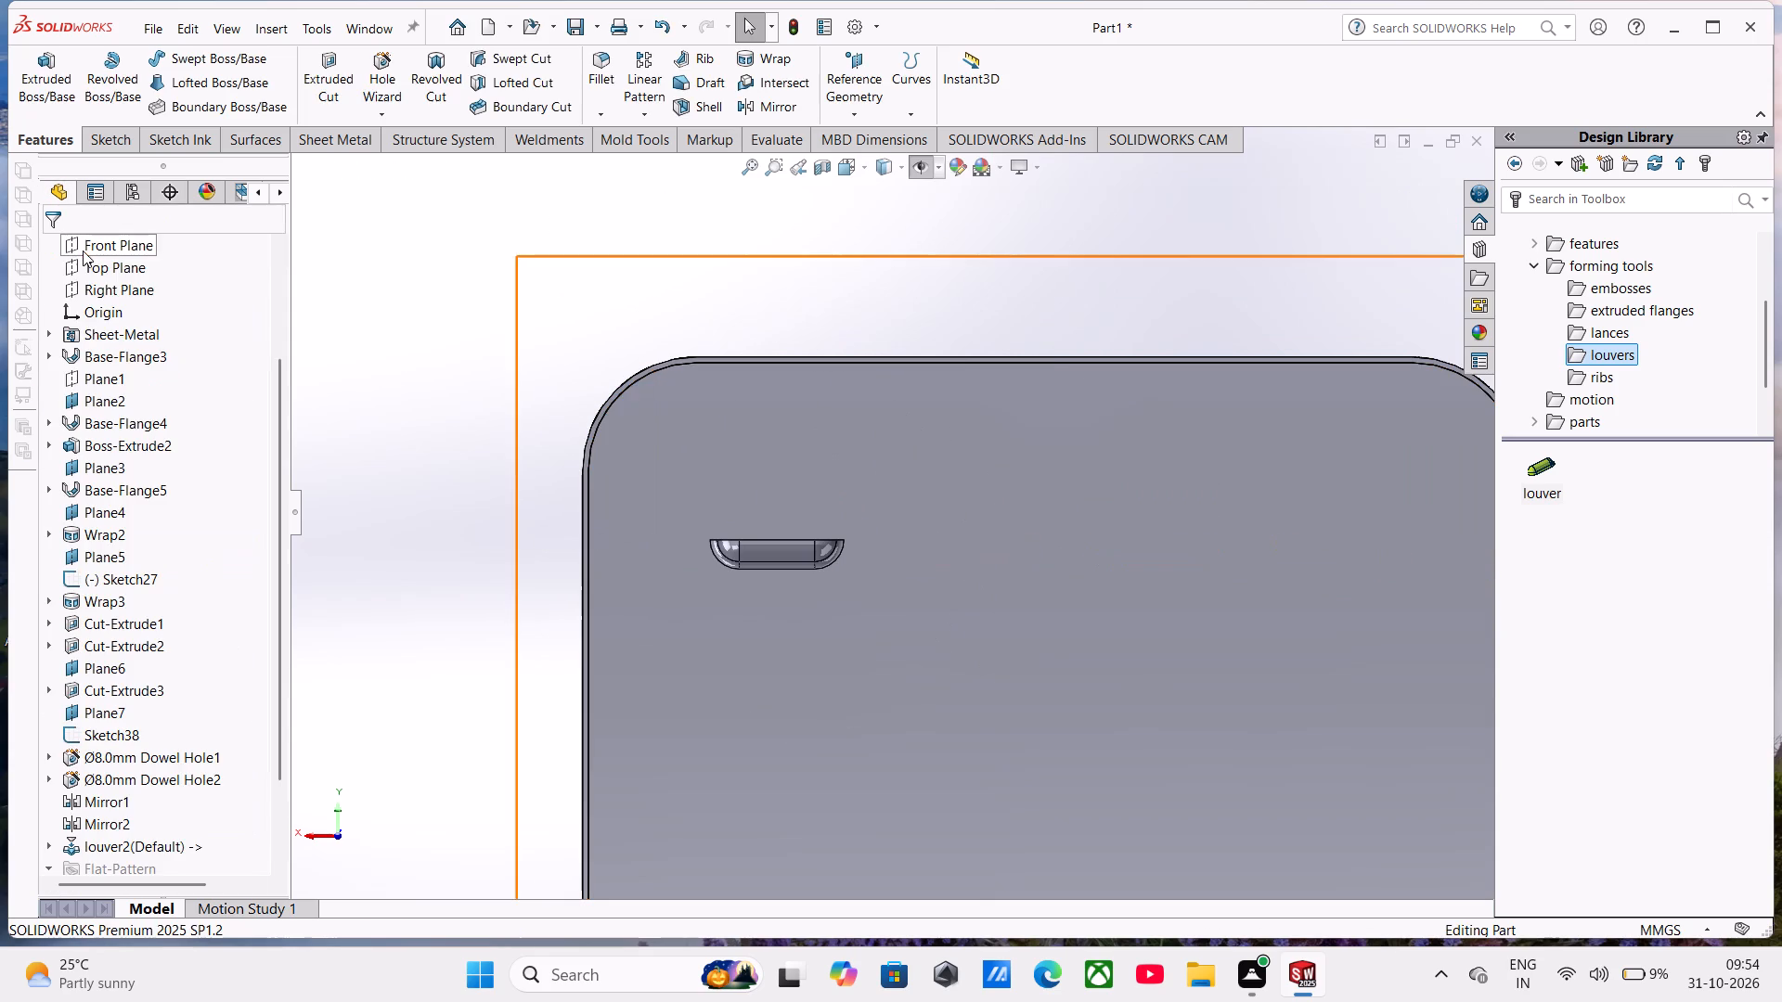
Undo the louver's placement on the end panel.
key(ctrl+z)
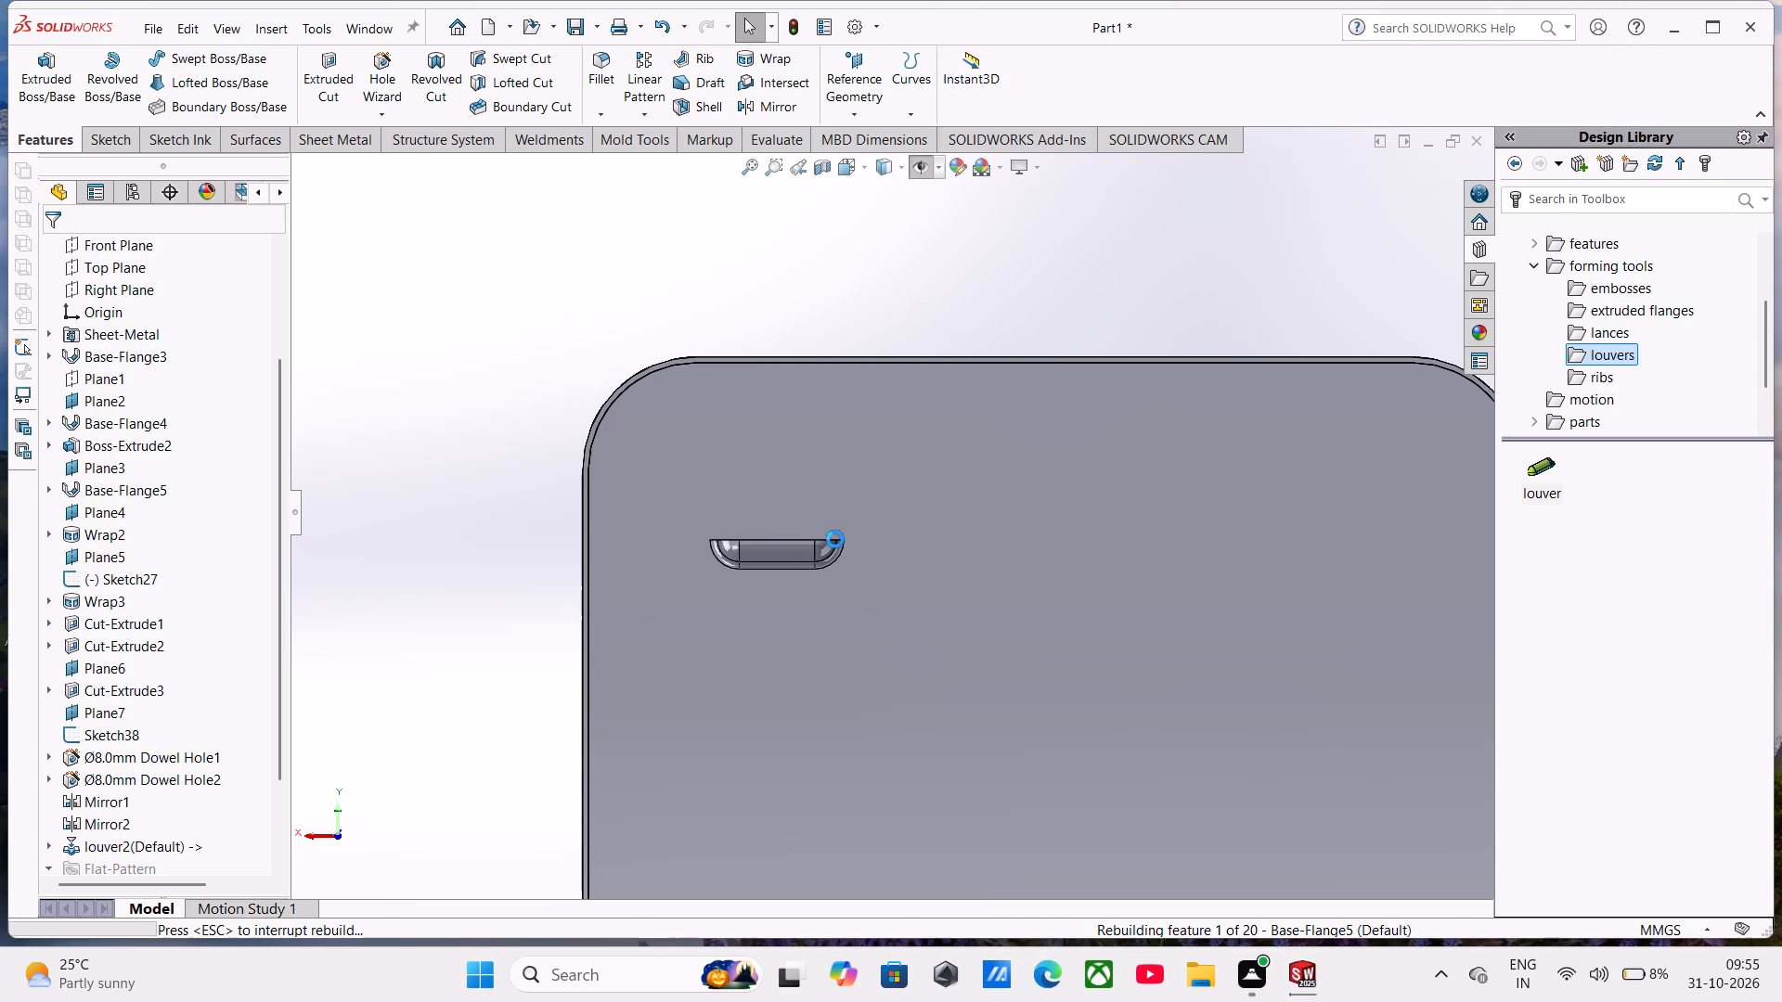
Place the louver forming tool on the end panel's outer face with a 270° rotation angle.
scroll(1067, 972, up, 4)
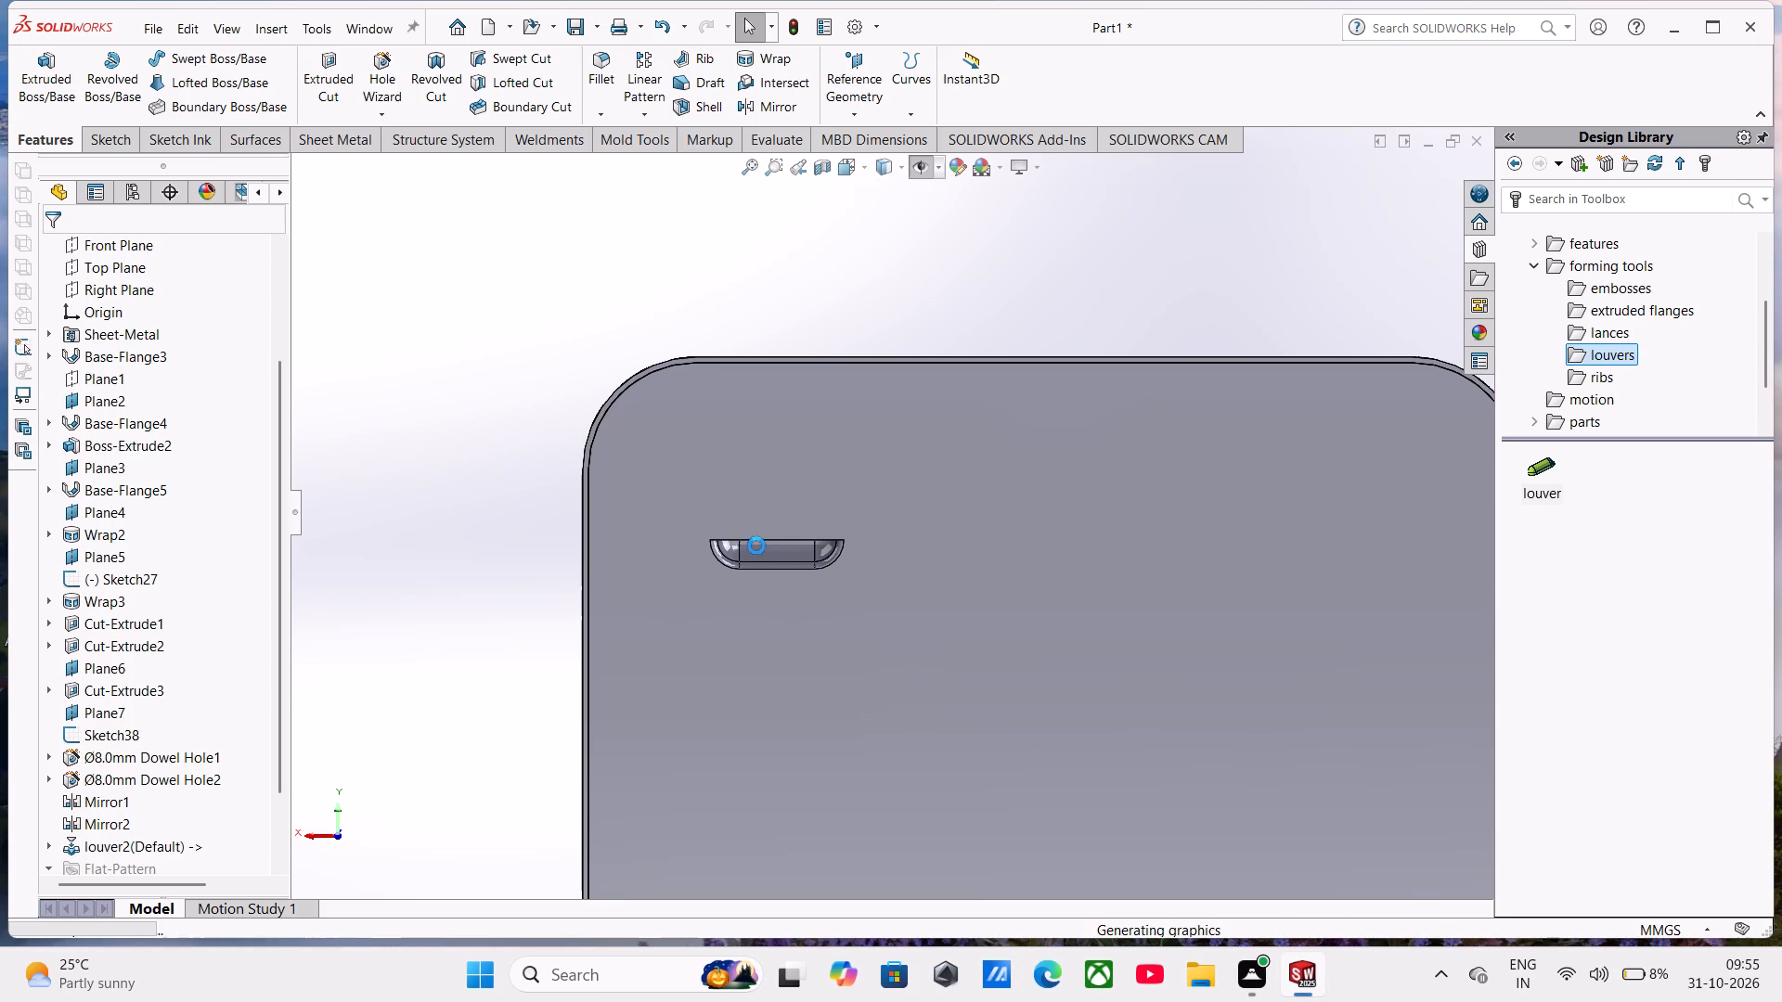
middle_drag(744, 547, 740, 558)
scroll(744, 547, up, 1)
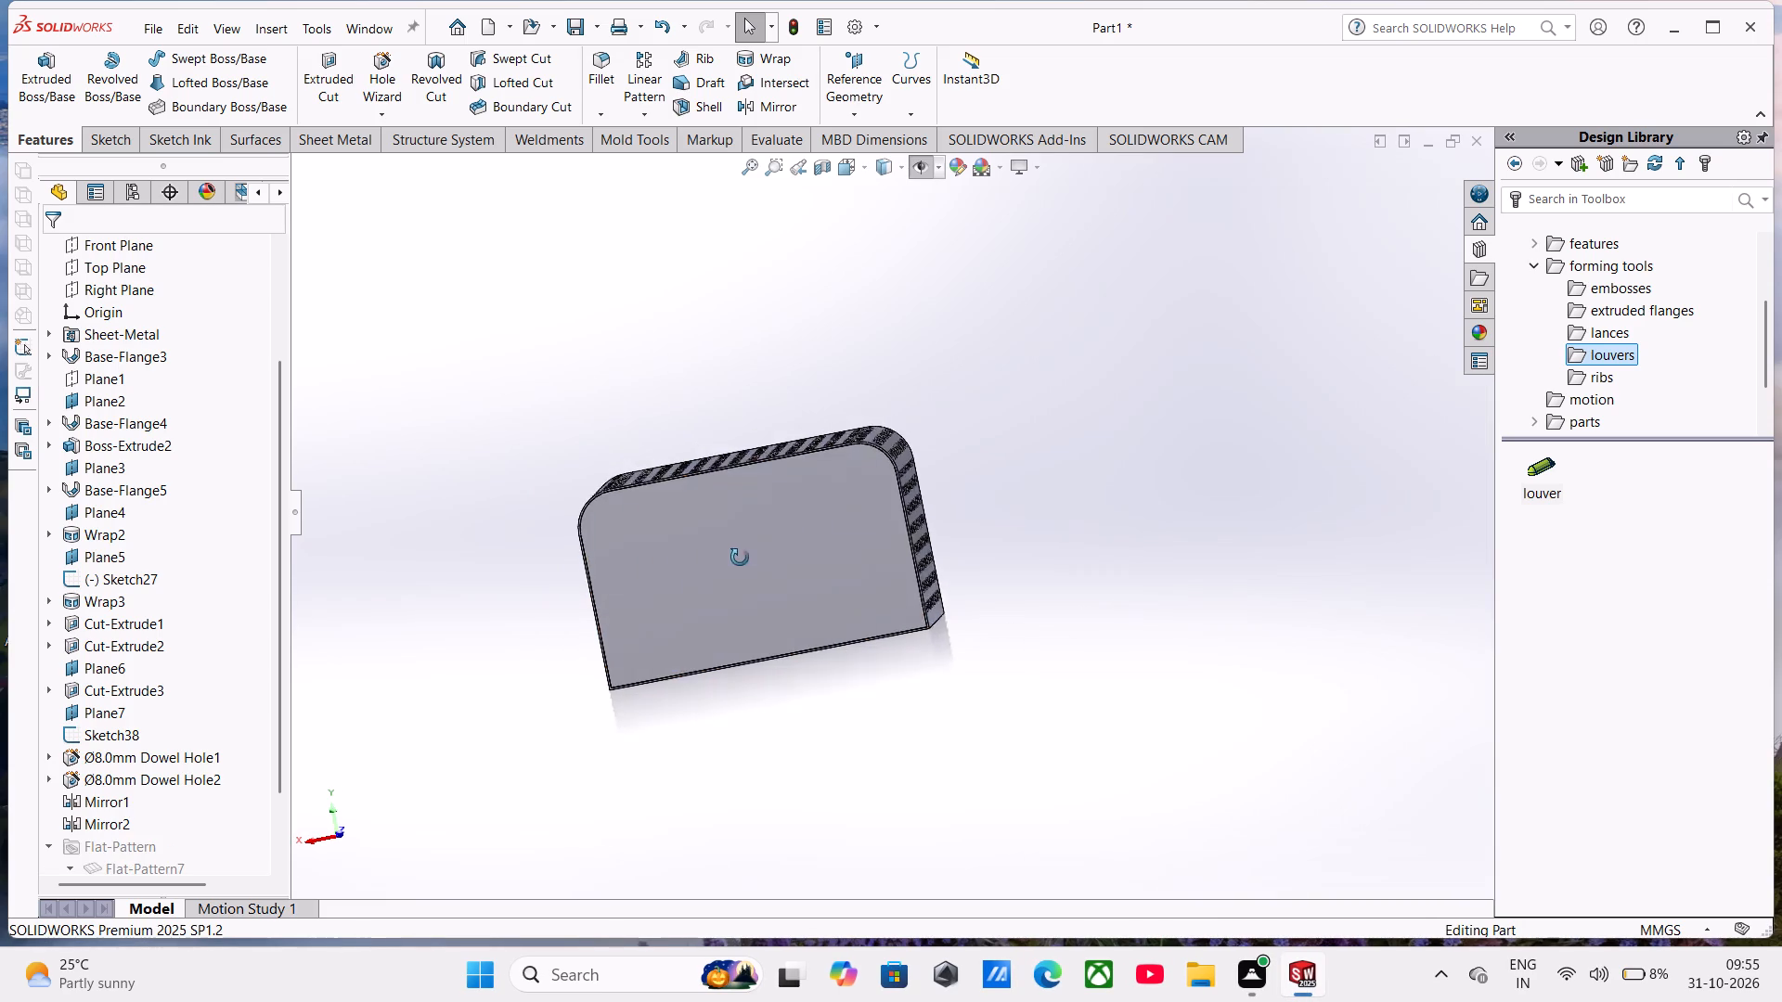
middle_drag(740, 558, 757, 631)
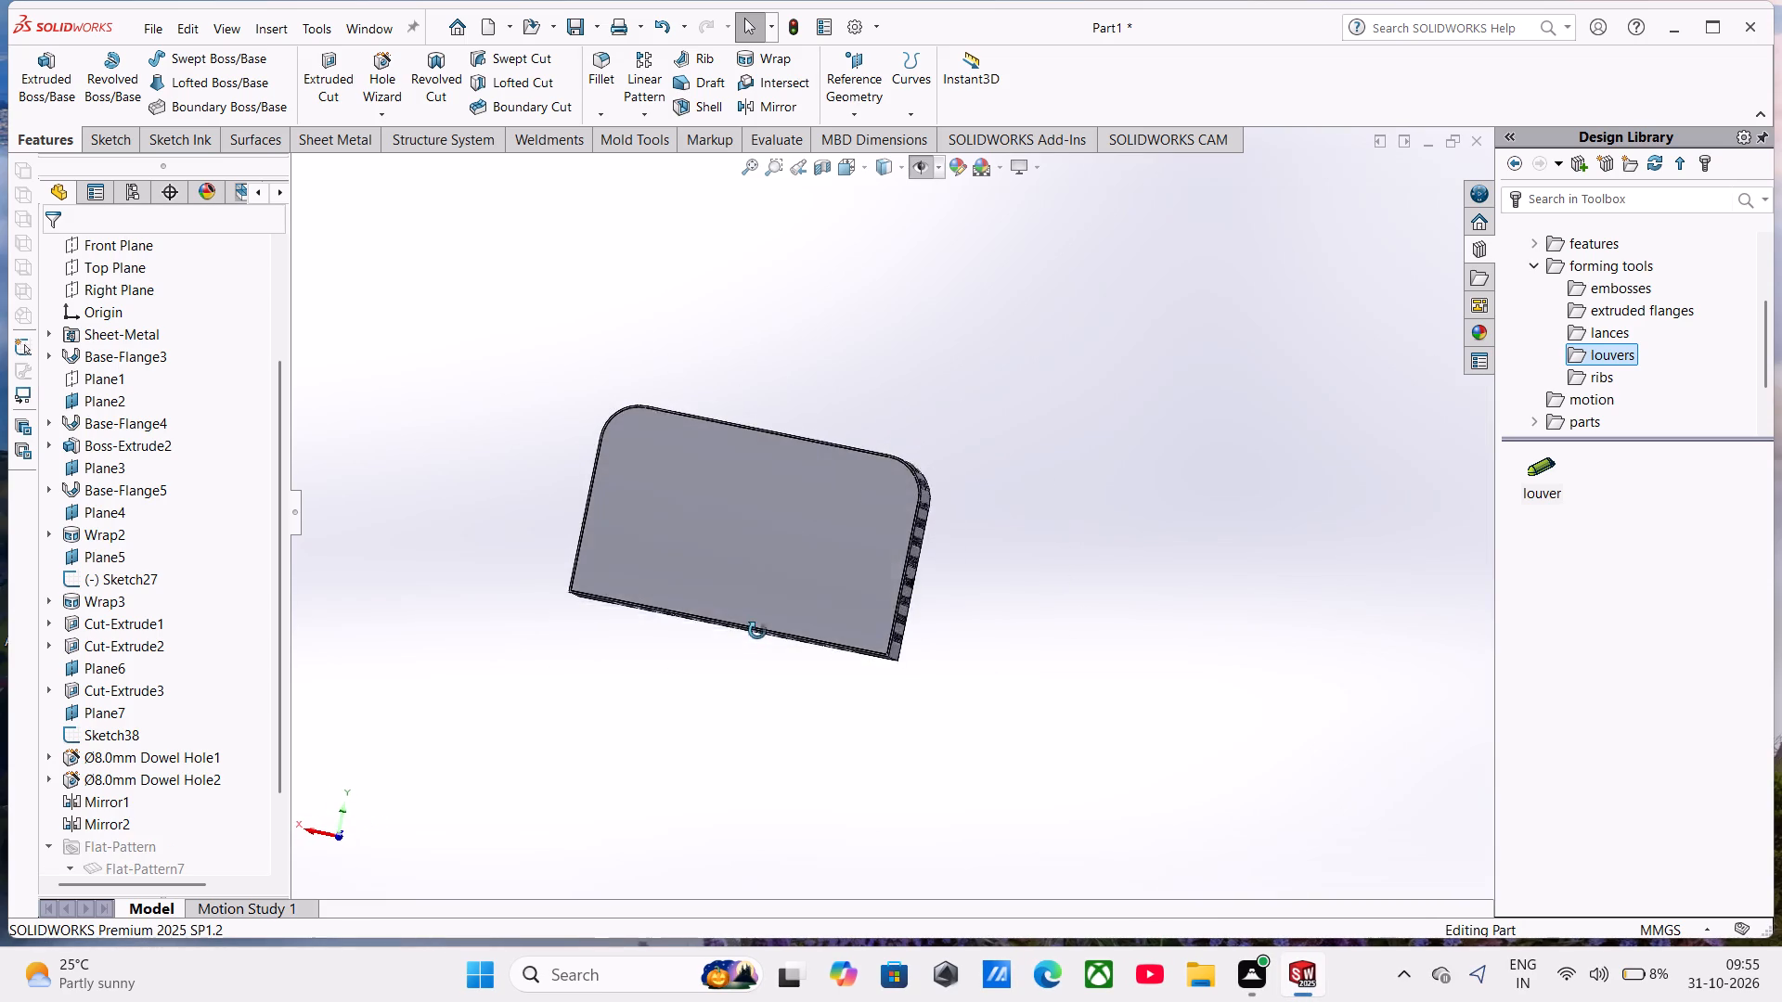
middle_drag(757, 631, 766, 649)
drag(1542, 476, 1388, 485)
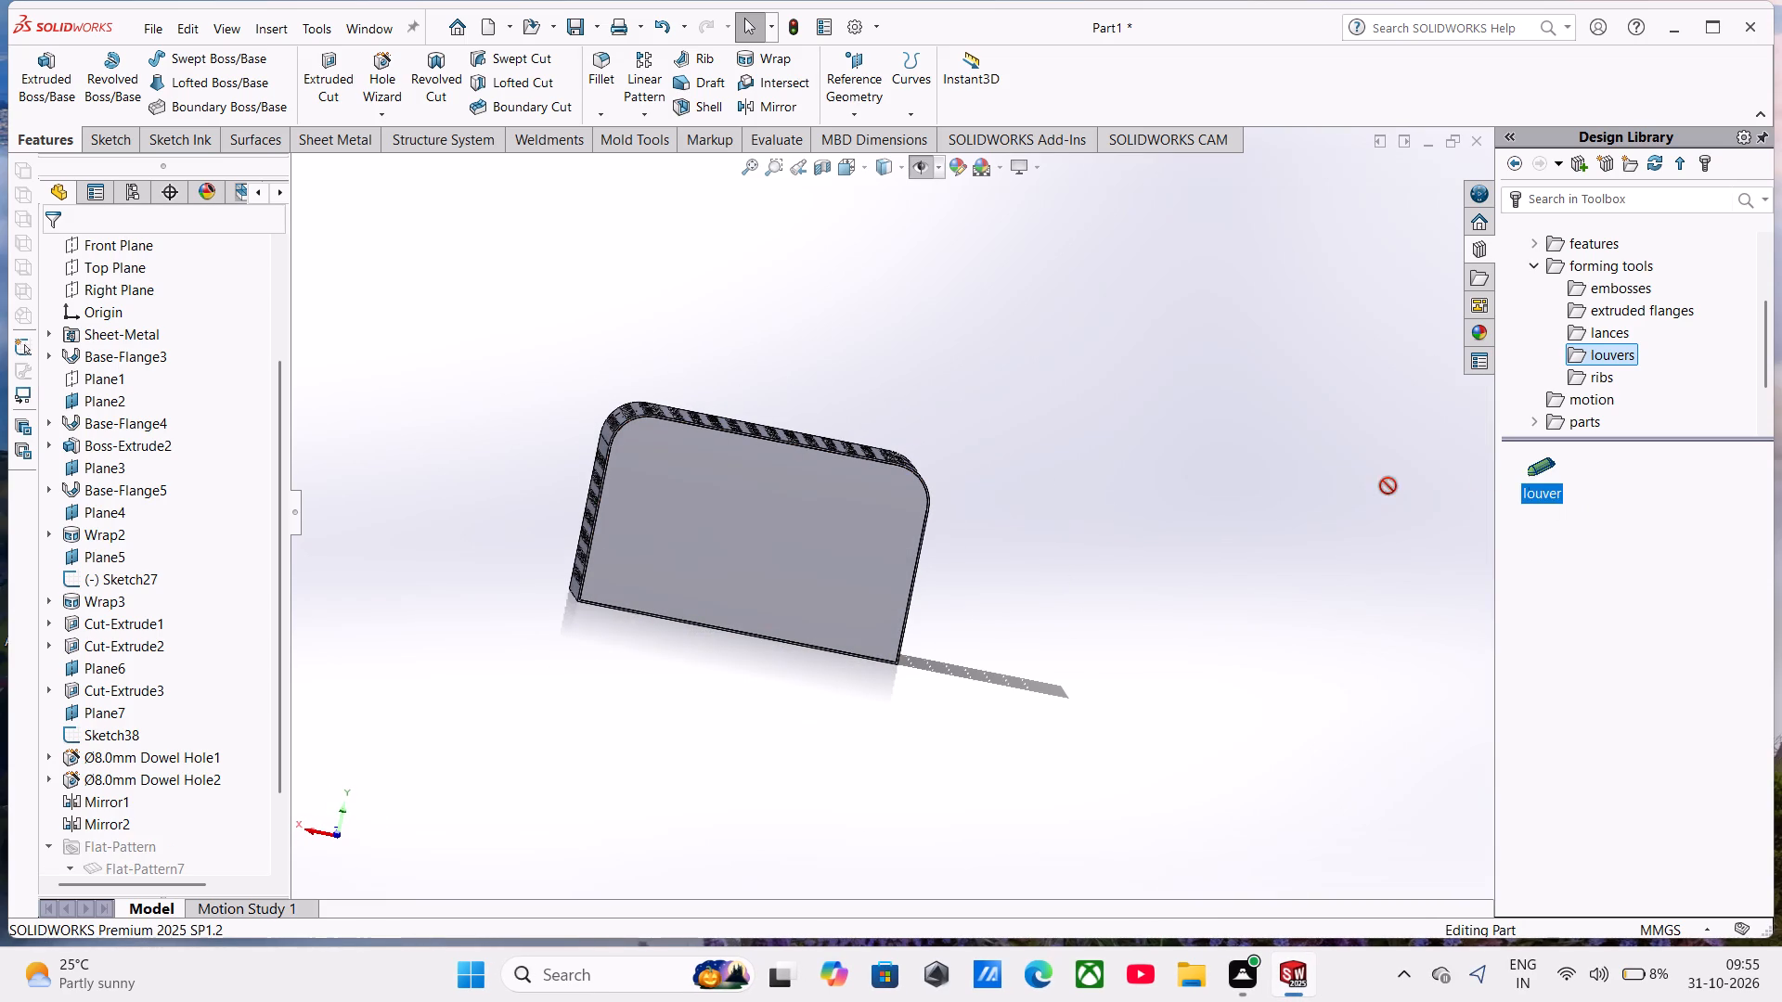
drag(1388, 485, 759, 559)
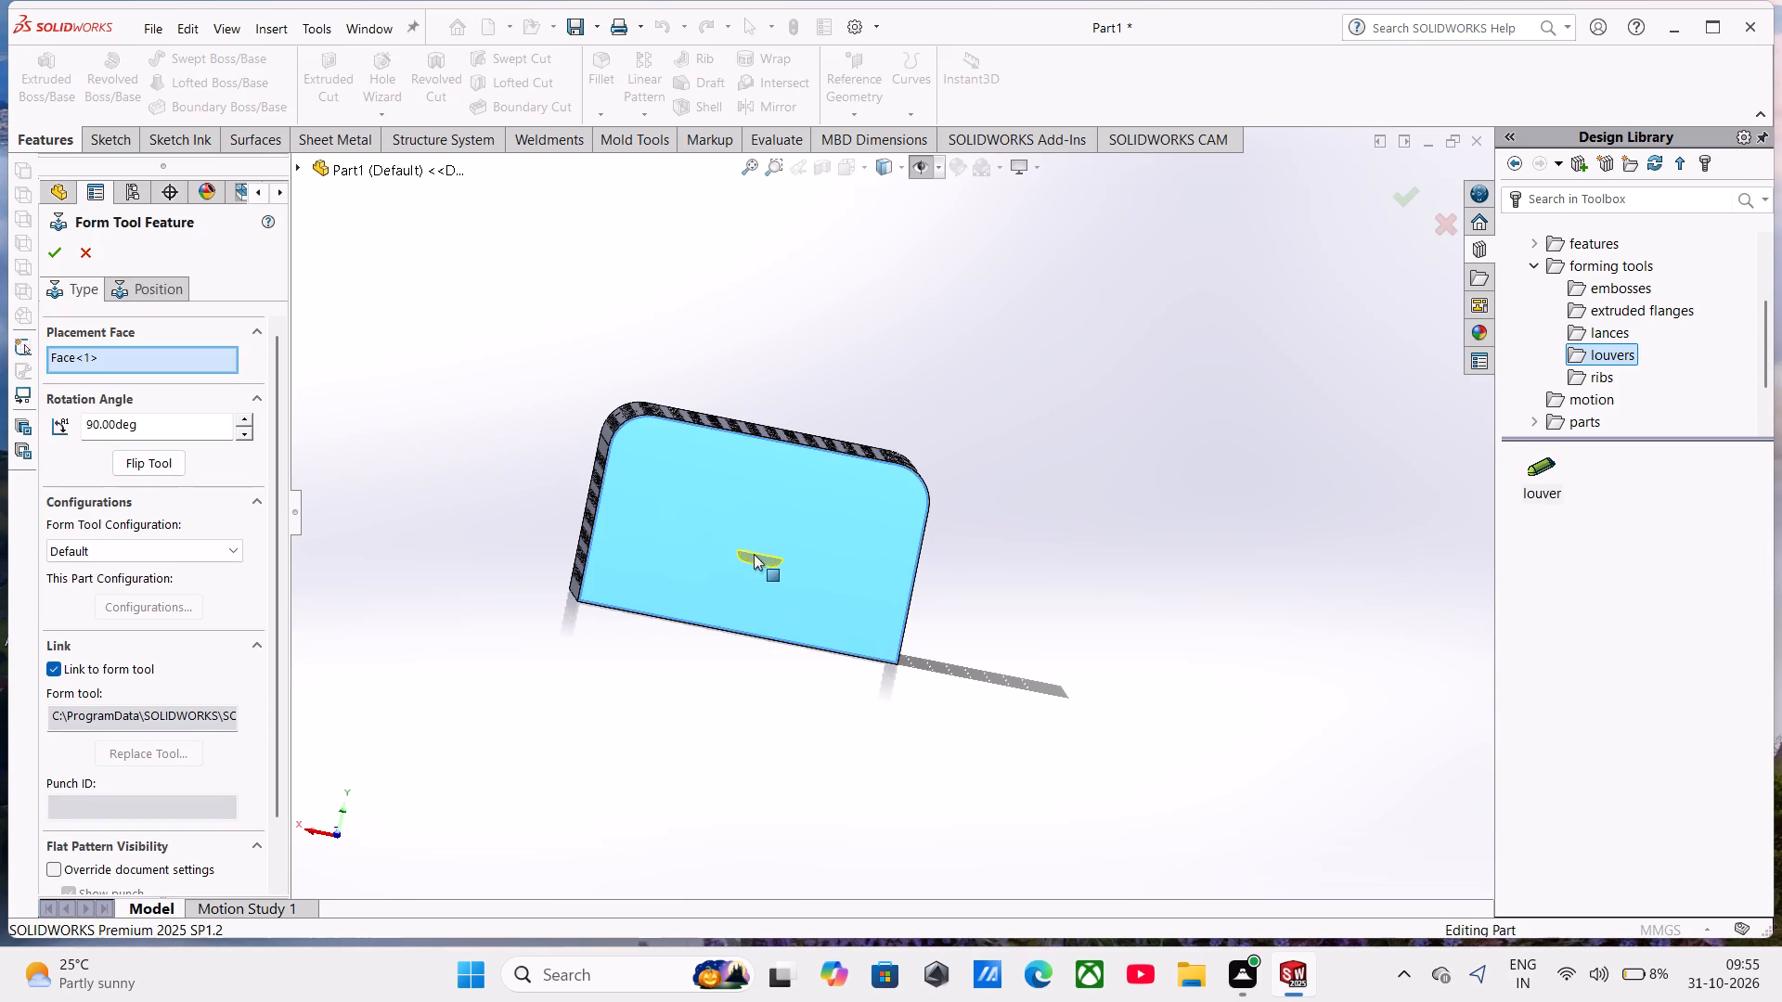
click(247, 421)
double_click(246, 421)
drag(154, 430, 0, 471)
text(270)
key(Return)
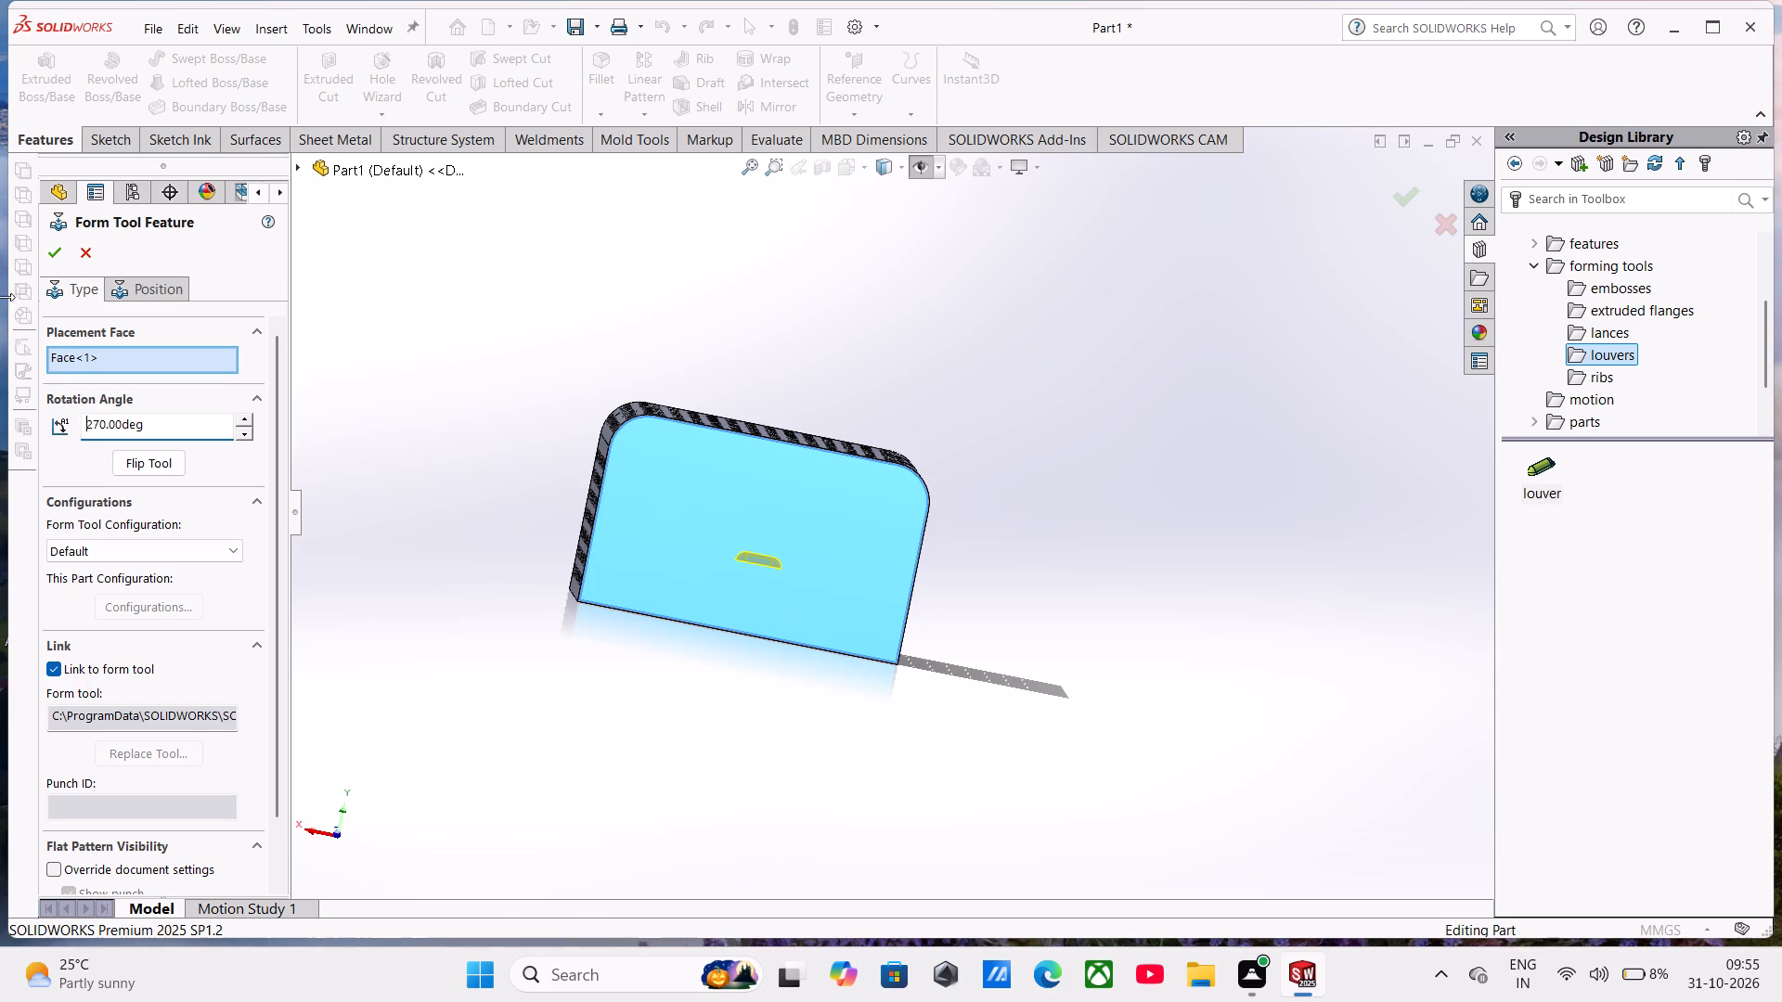
Dimension the louver's centre point 51.5 mm vertically from the end panel's top outer edge.
click(121, 295)
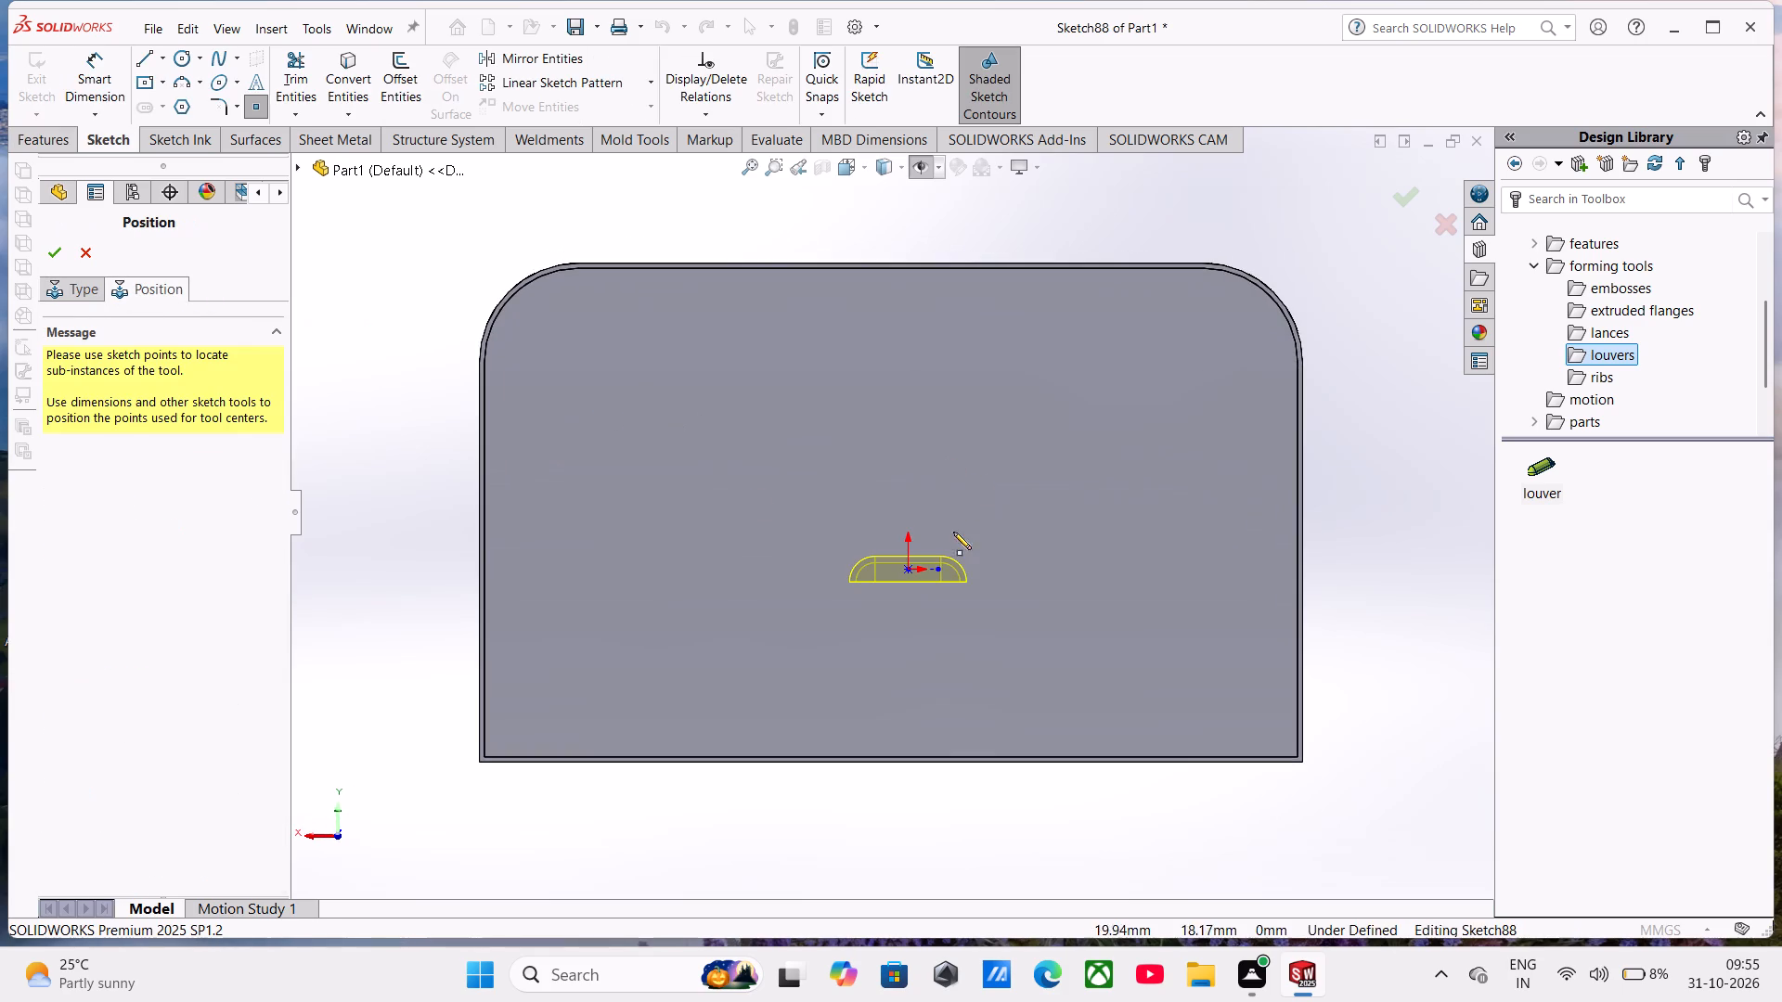
click(111, 56)
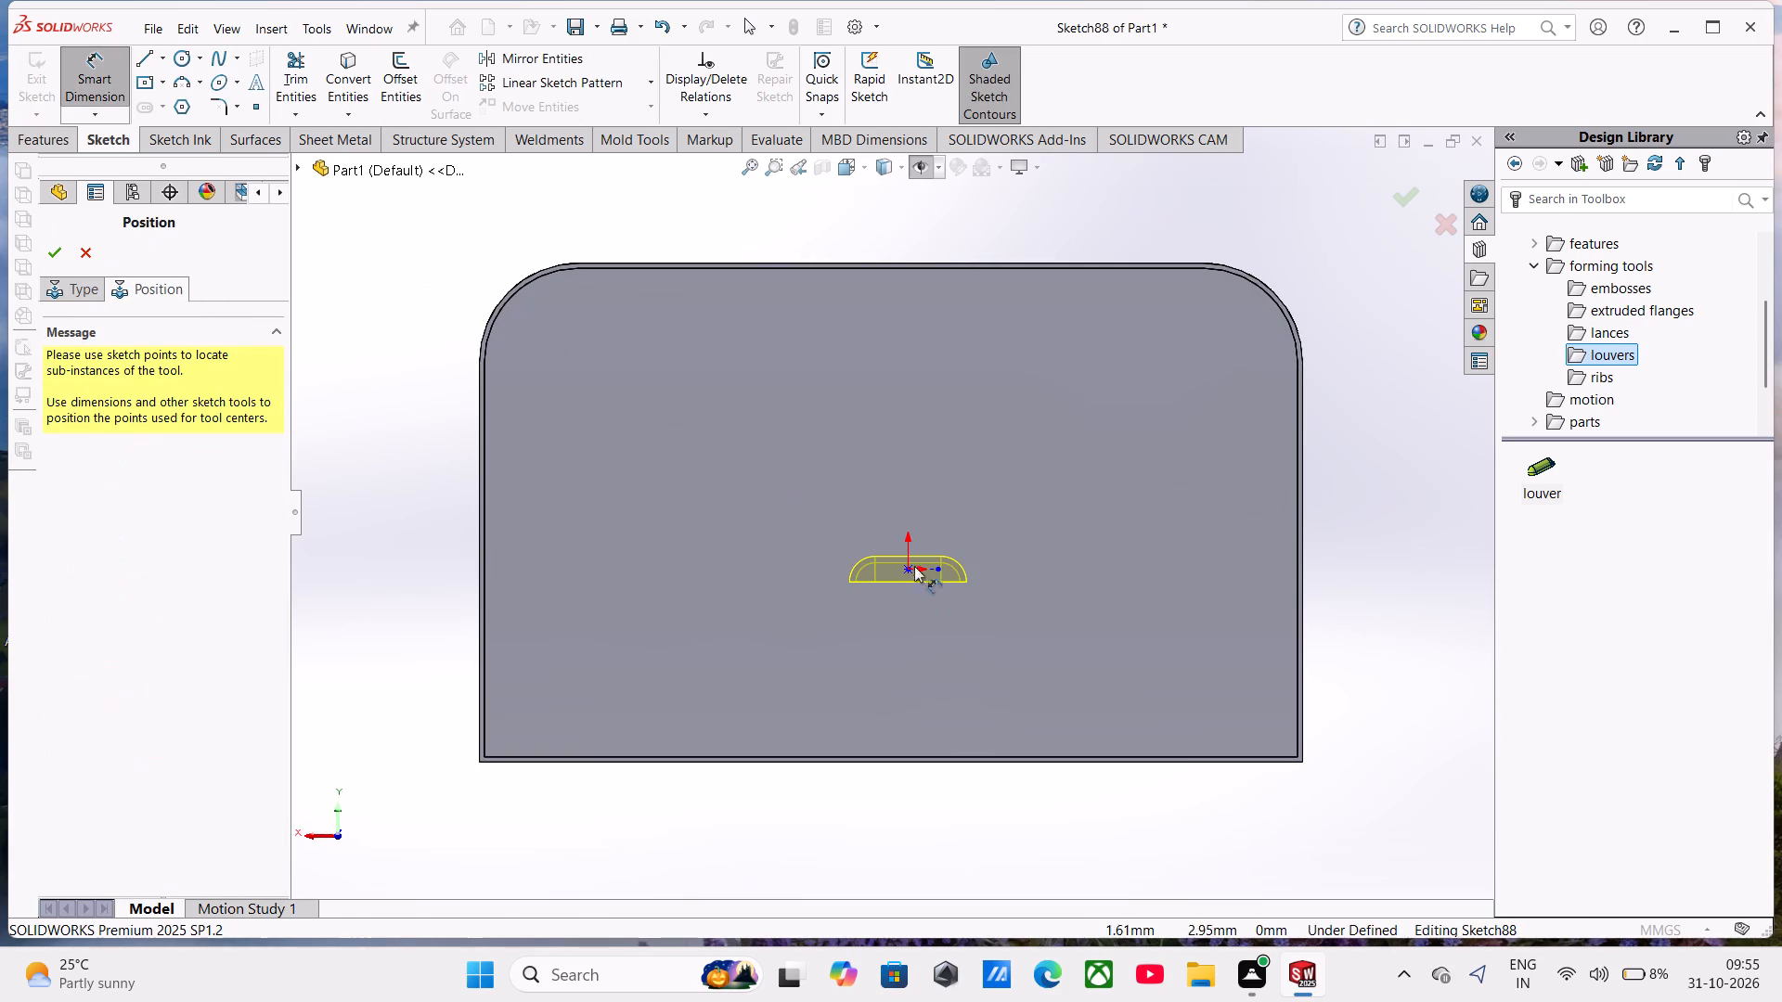
click(910, 571)
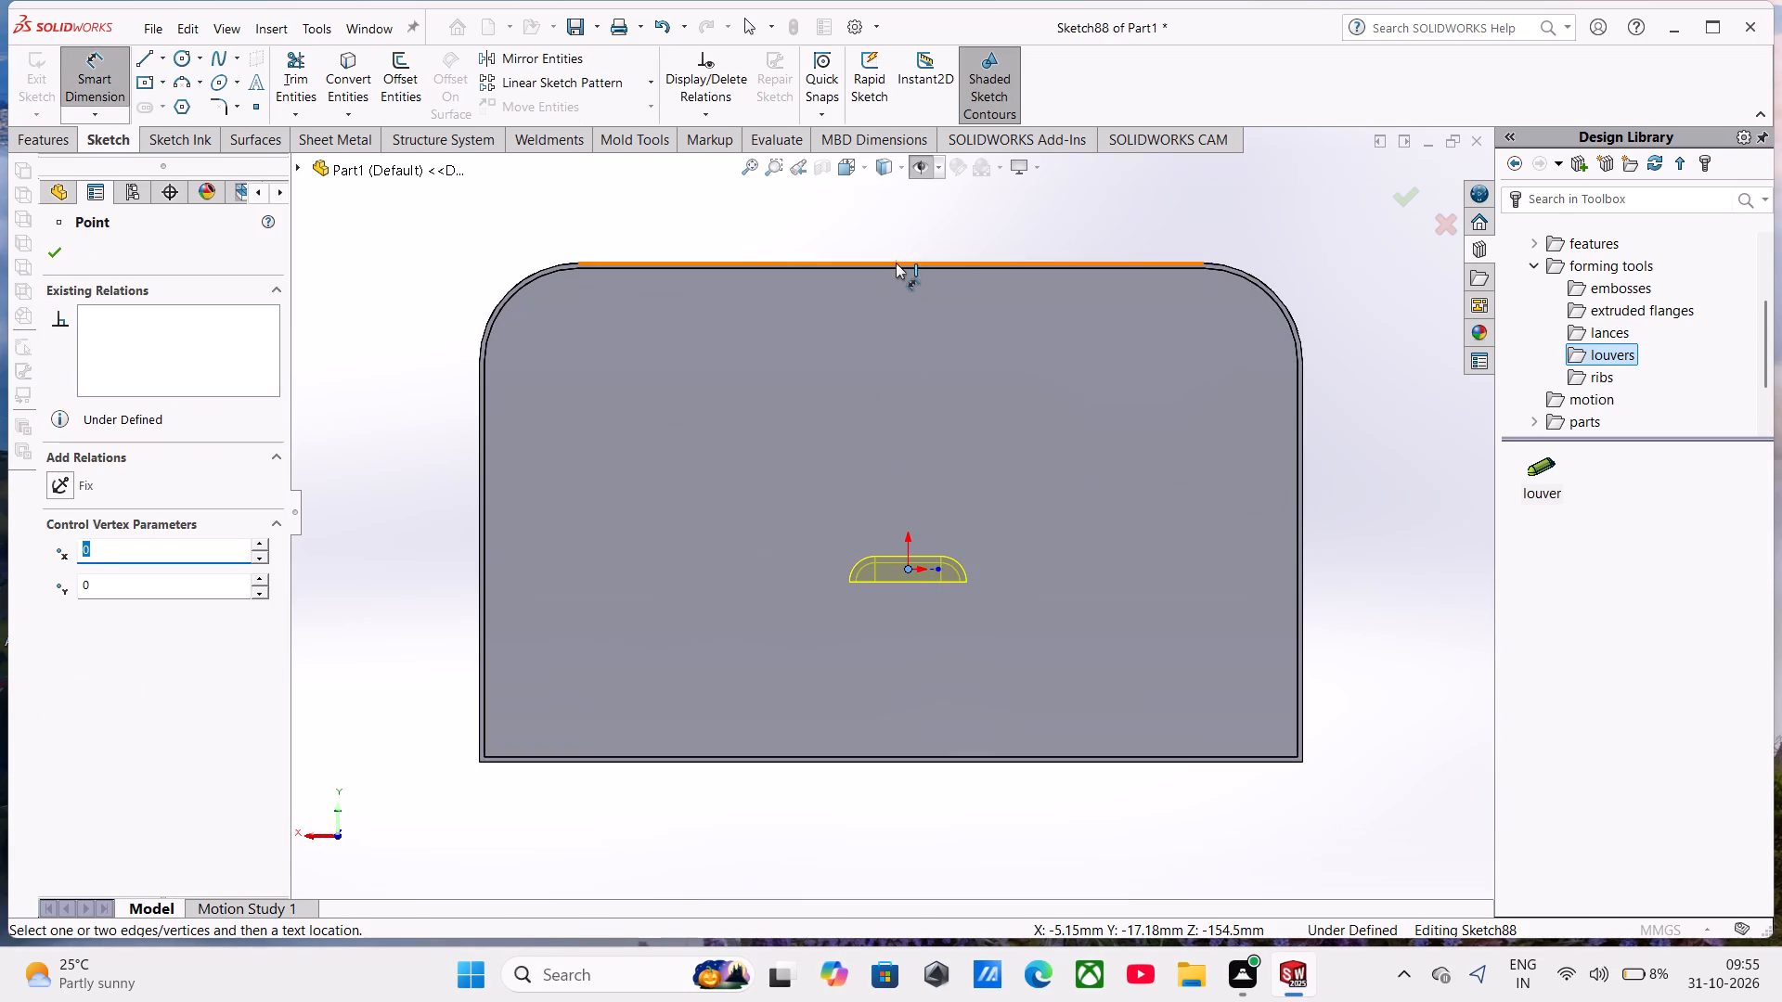
click(896, 264)
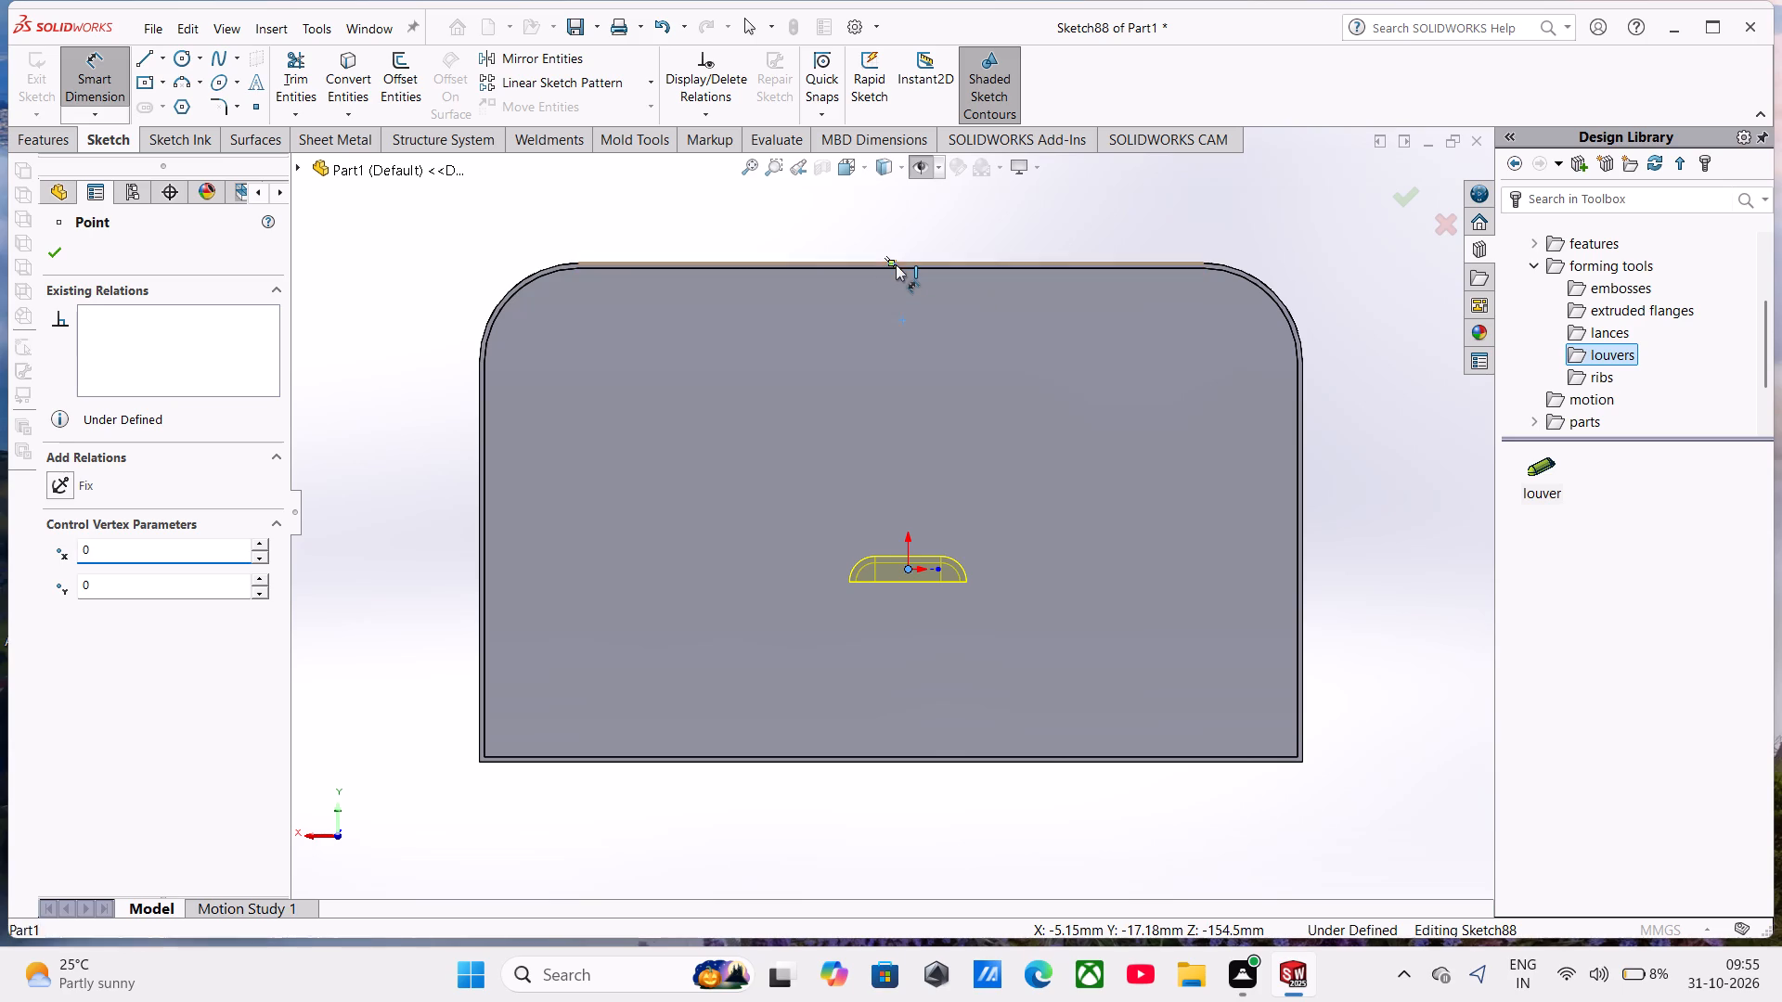
click(378, 332)
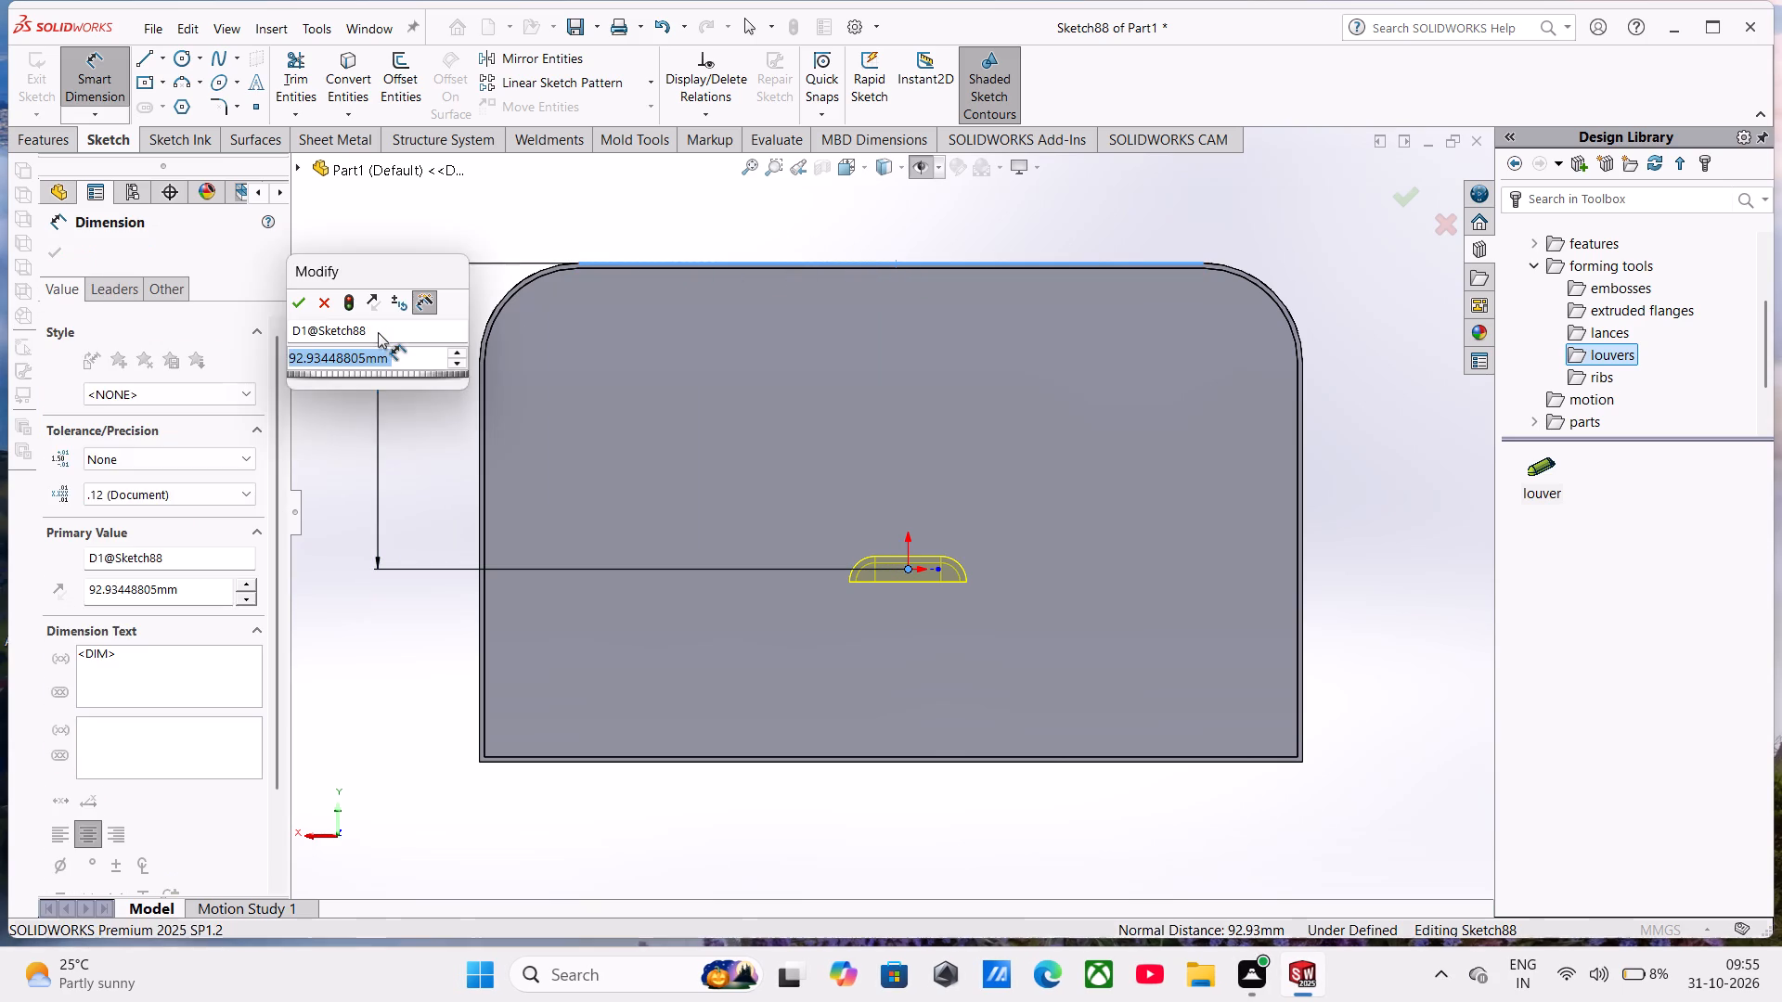
text(51.5)
key(Return)
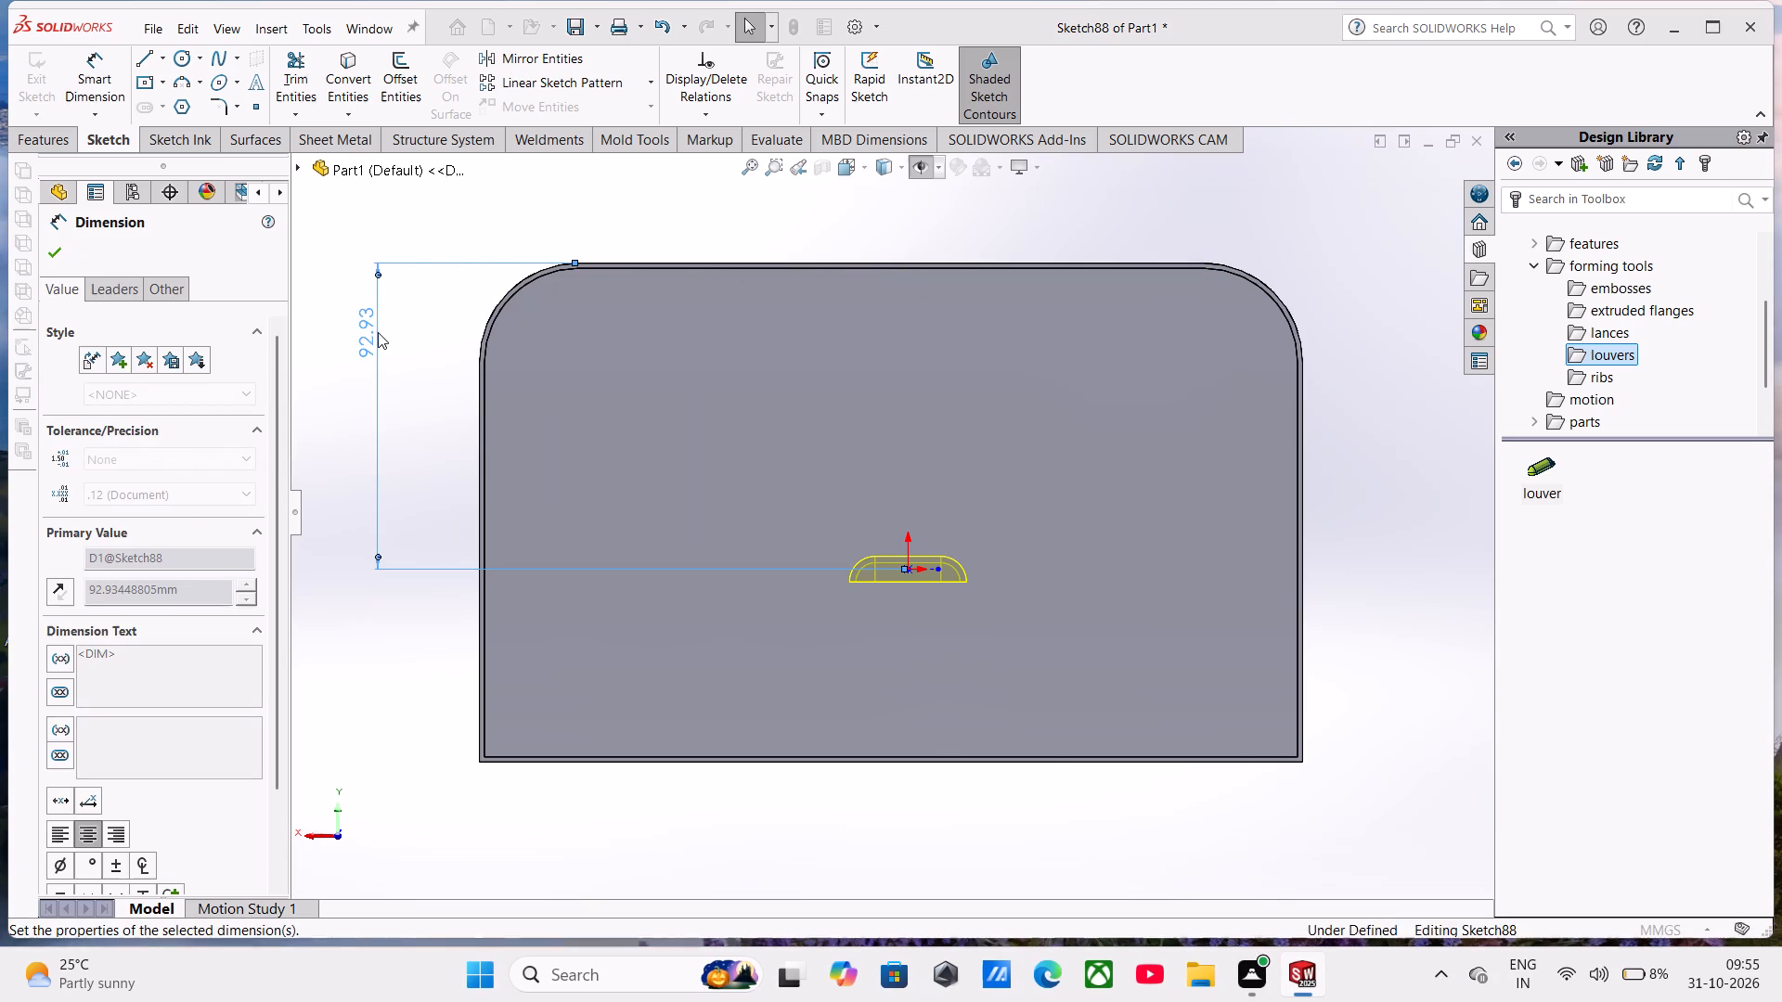
drag(659, 387, 709, 396)
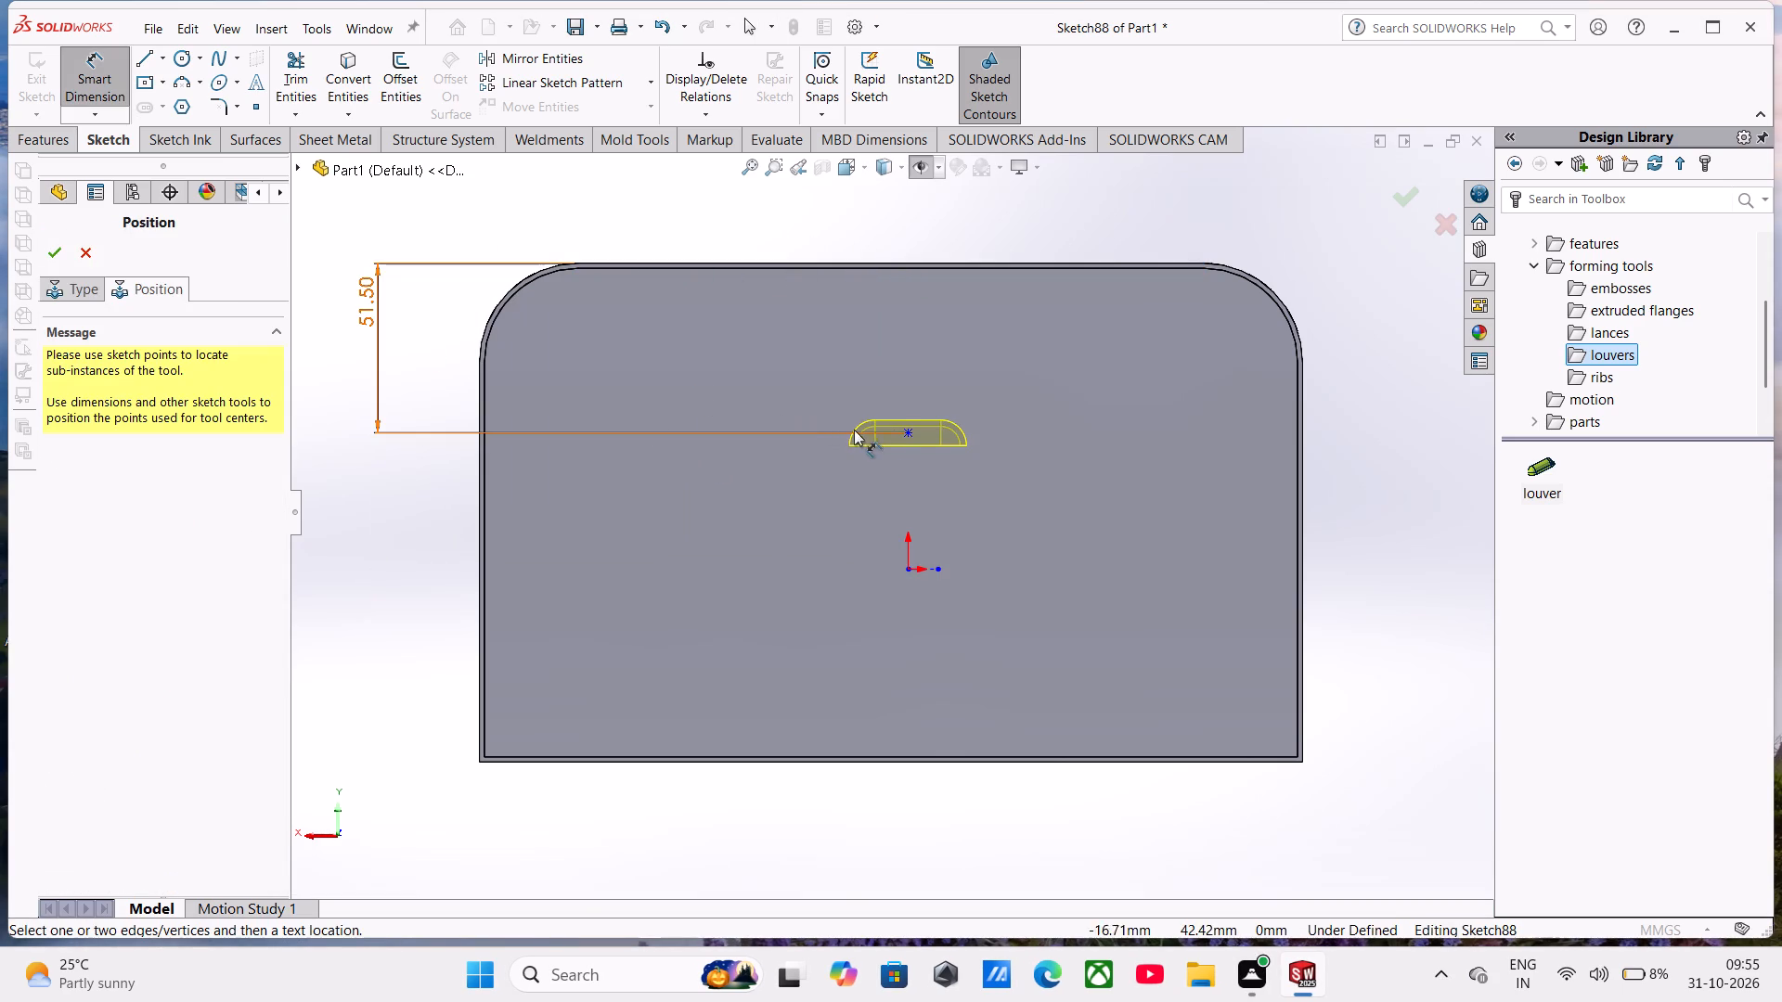
Dimension the louver's centre point 51.5 mm horizontally from the end panel's left outer edge and accept the form tool feature.
click(907, 429)
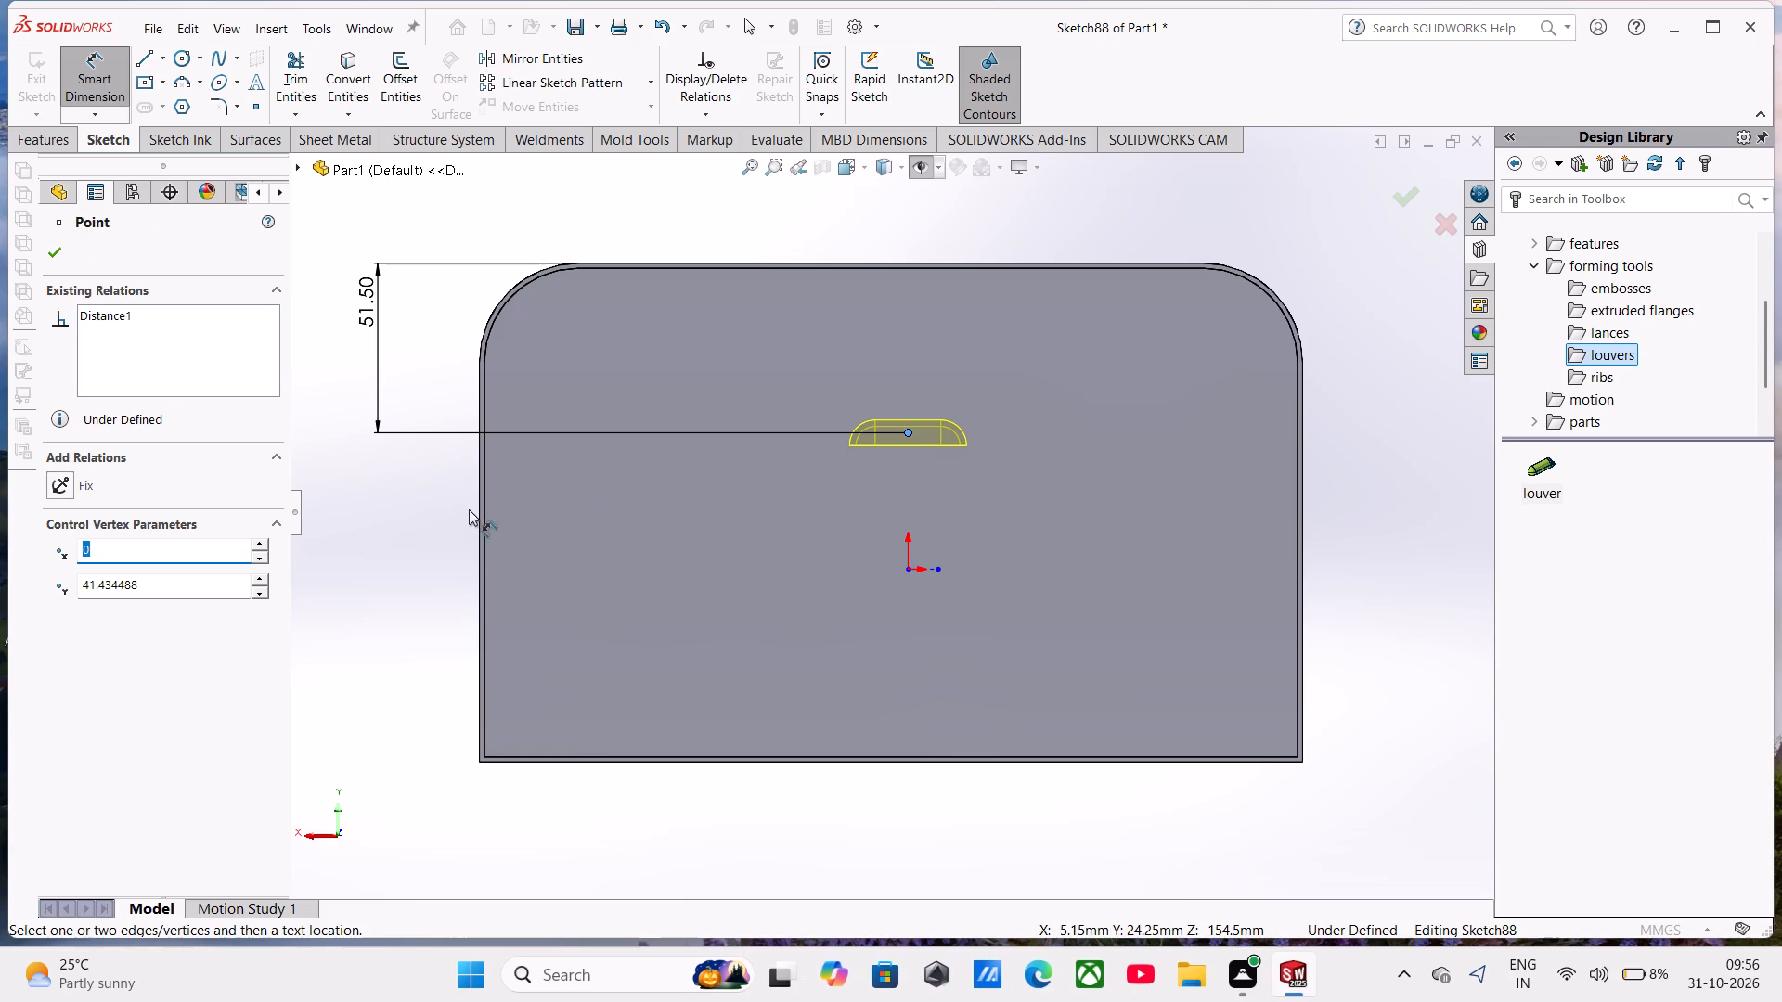
click(478, 496)
click(375, 529)
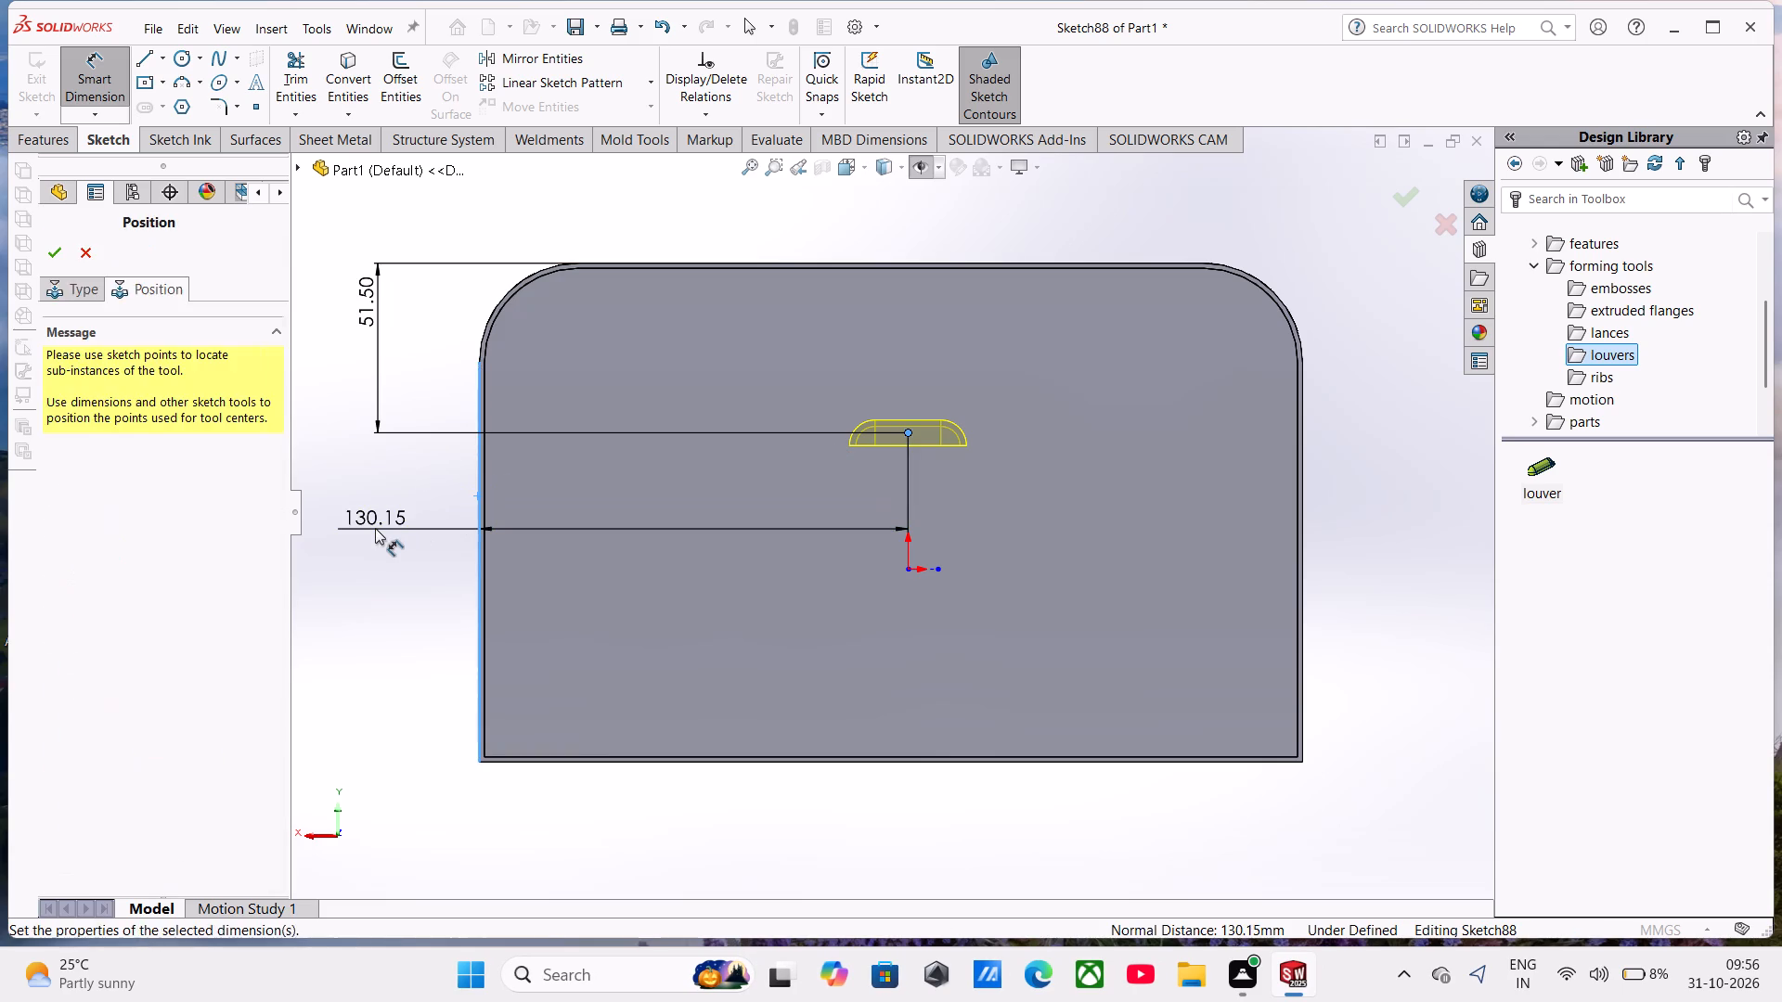
text(51.5)
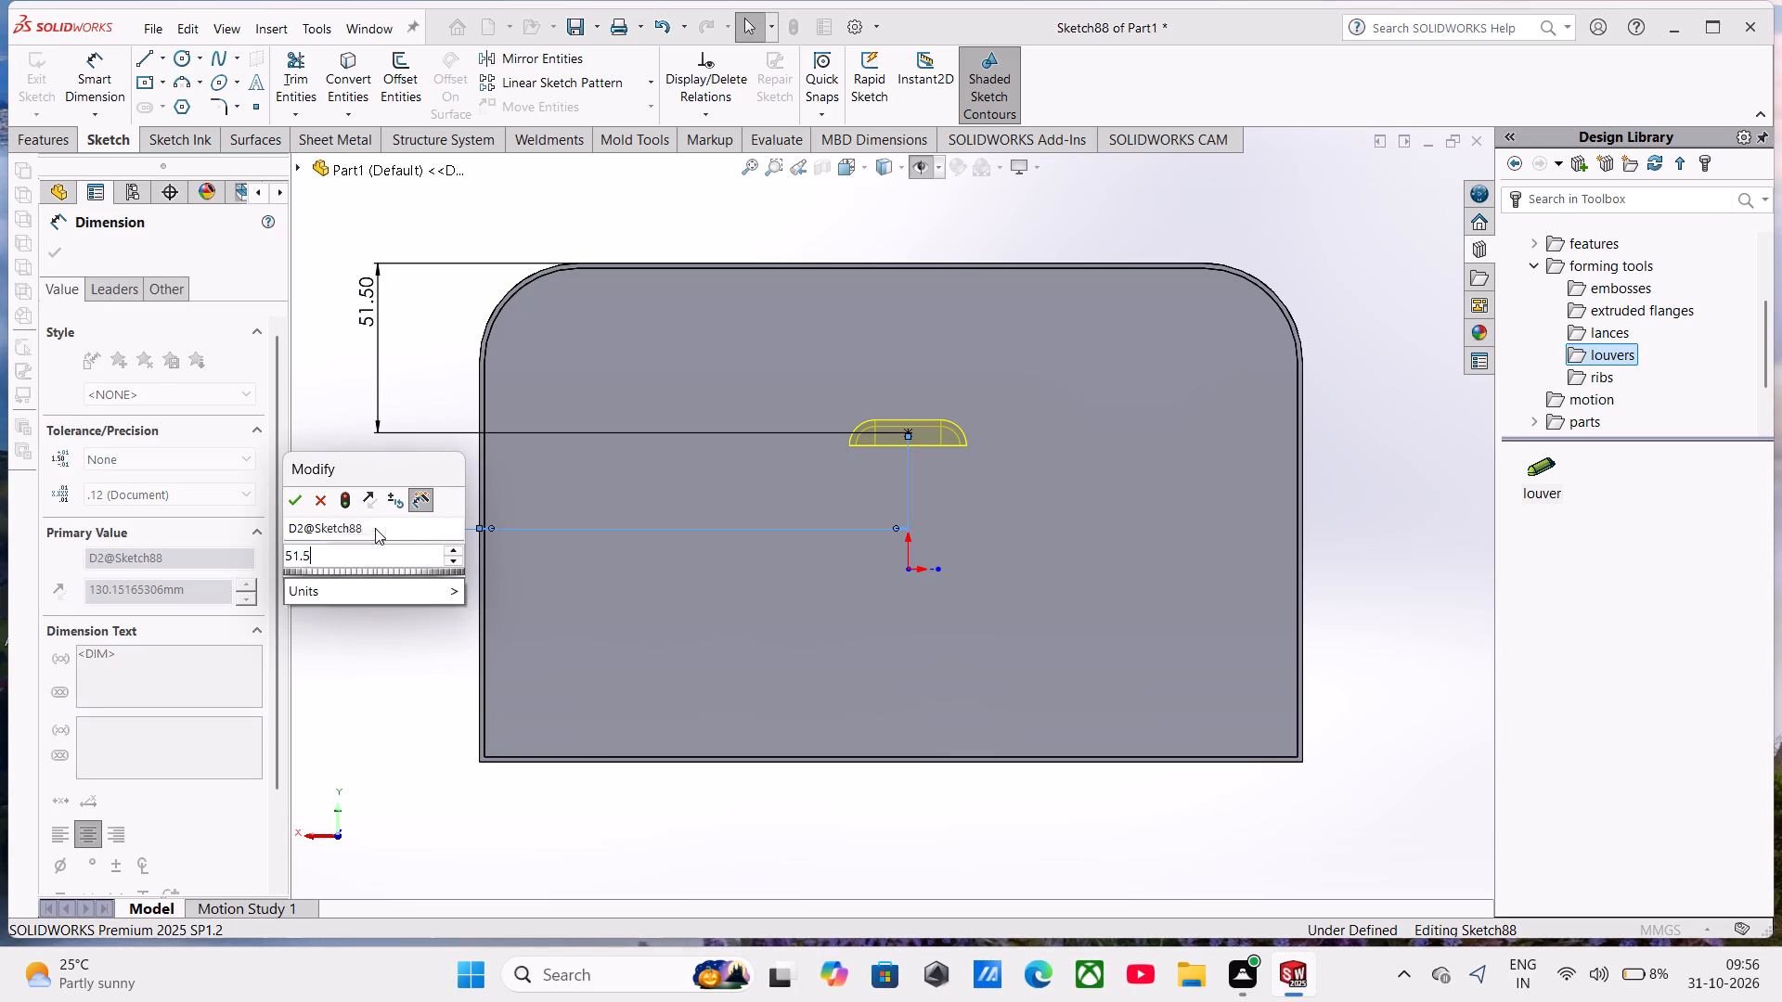
key(Return)
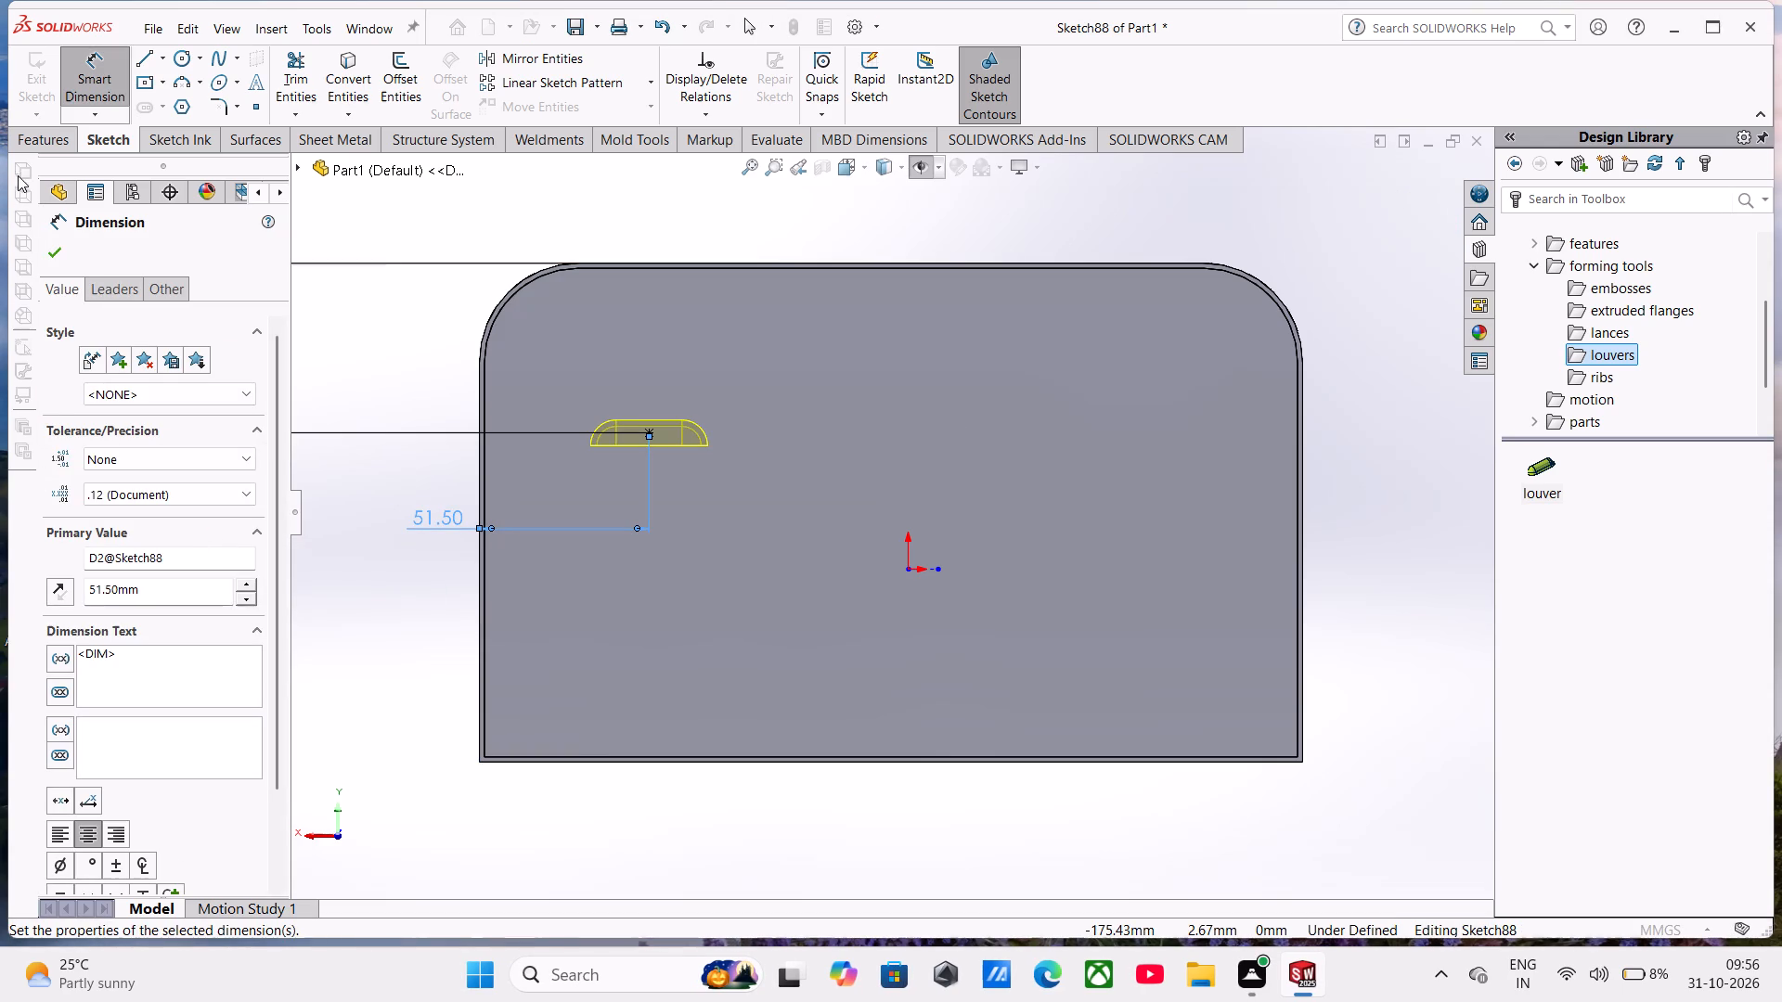
click(55, 251)
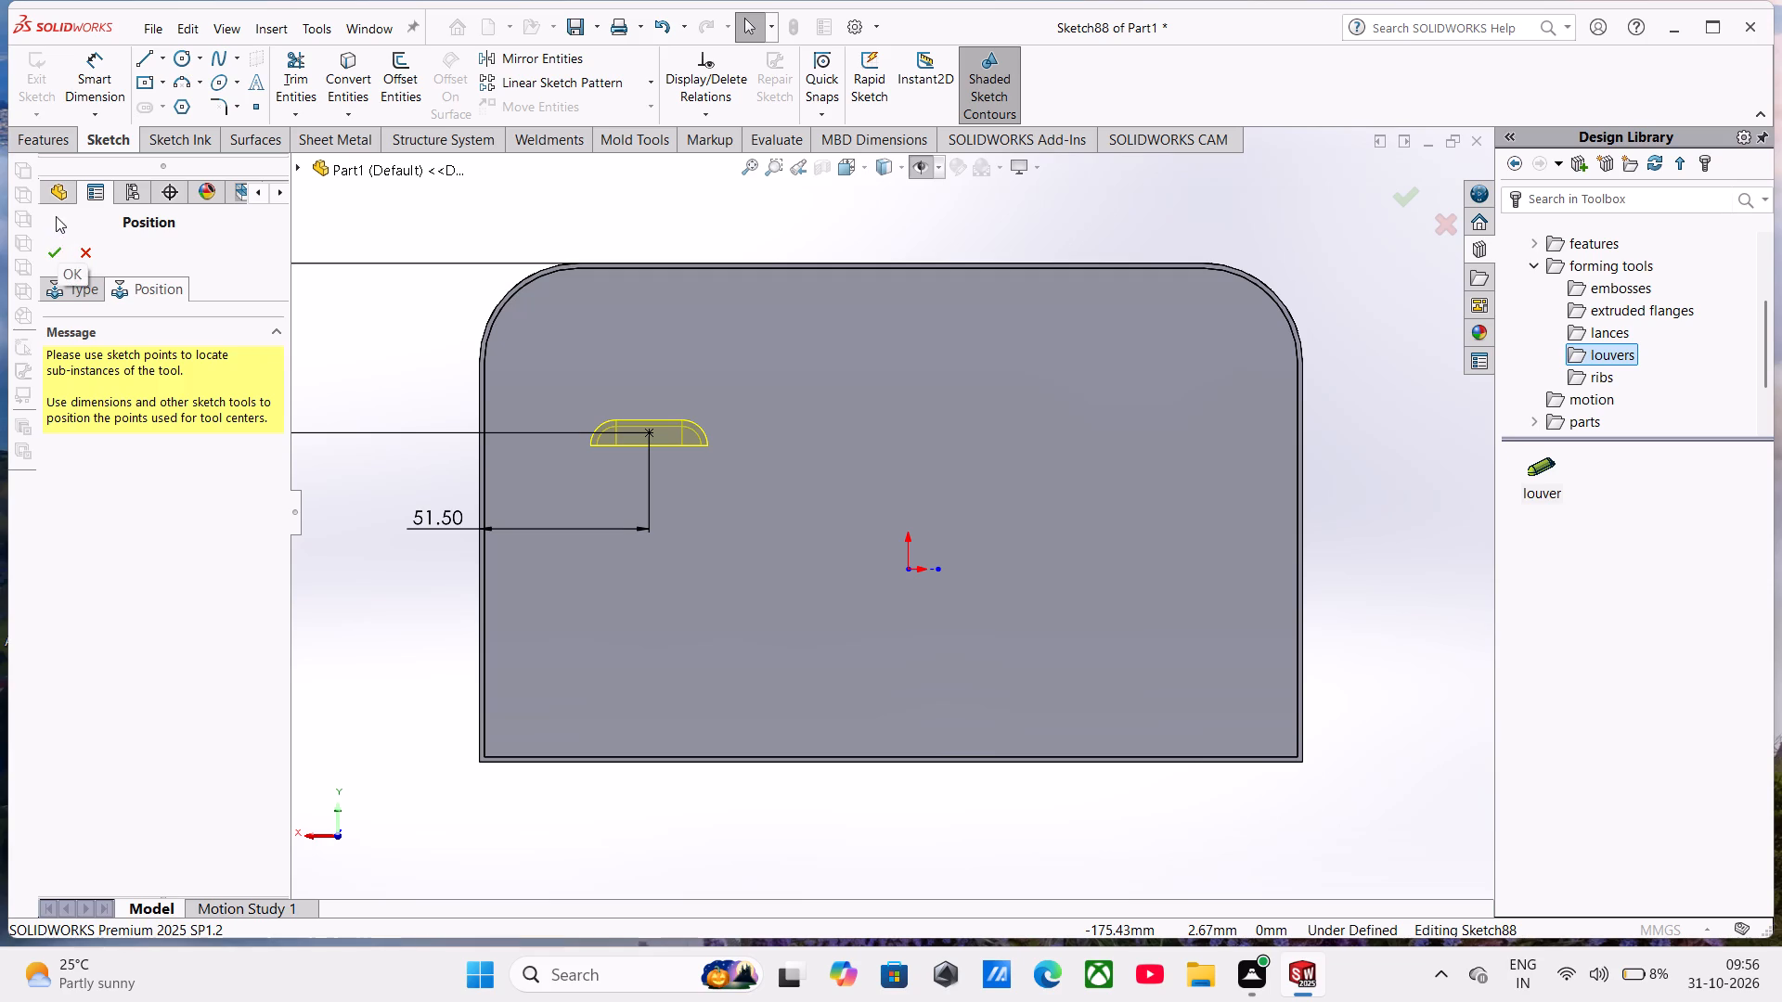
click(58, 250)
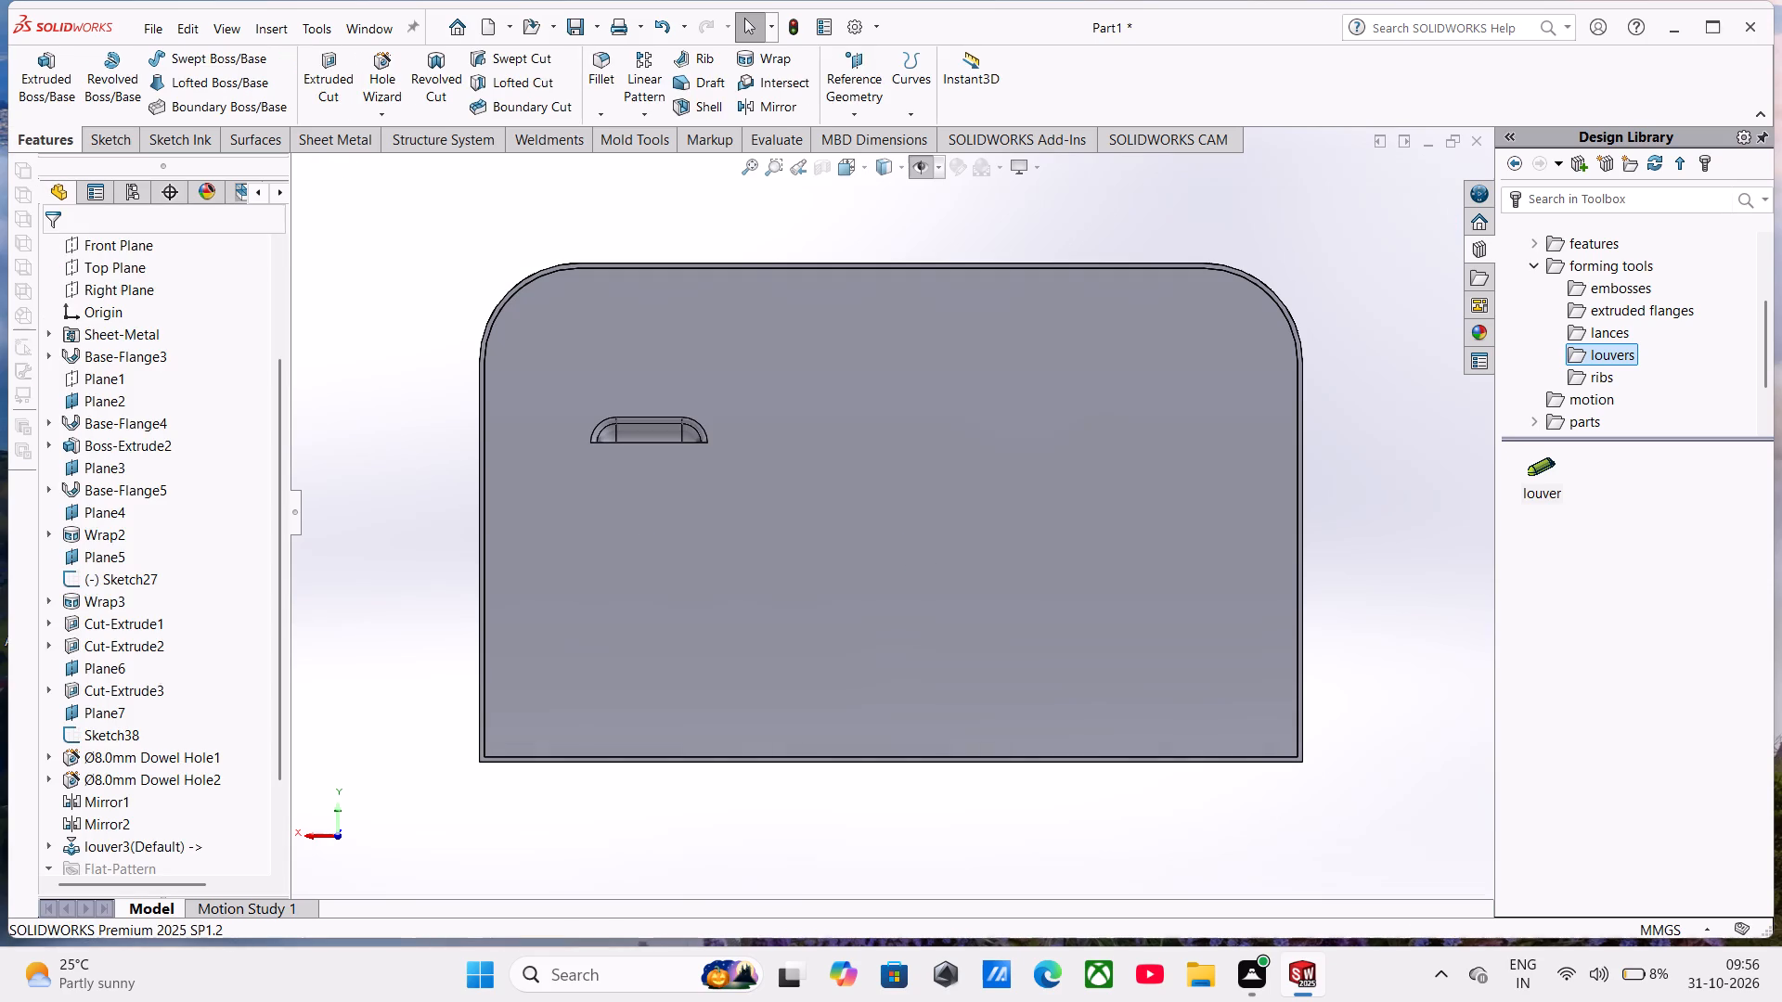
Linear-pattern the louver along the end panel's top edge with 4 instances at 50 mm spacing.
click(636, 121)
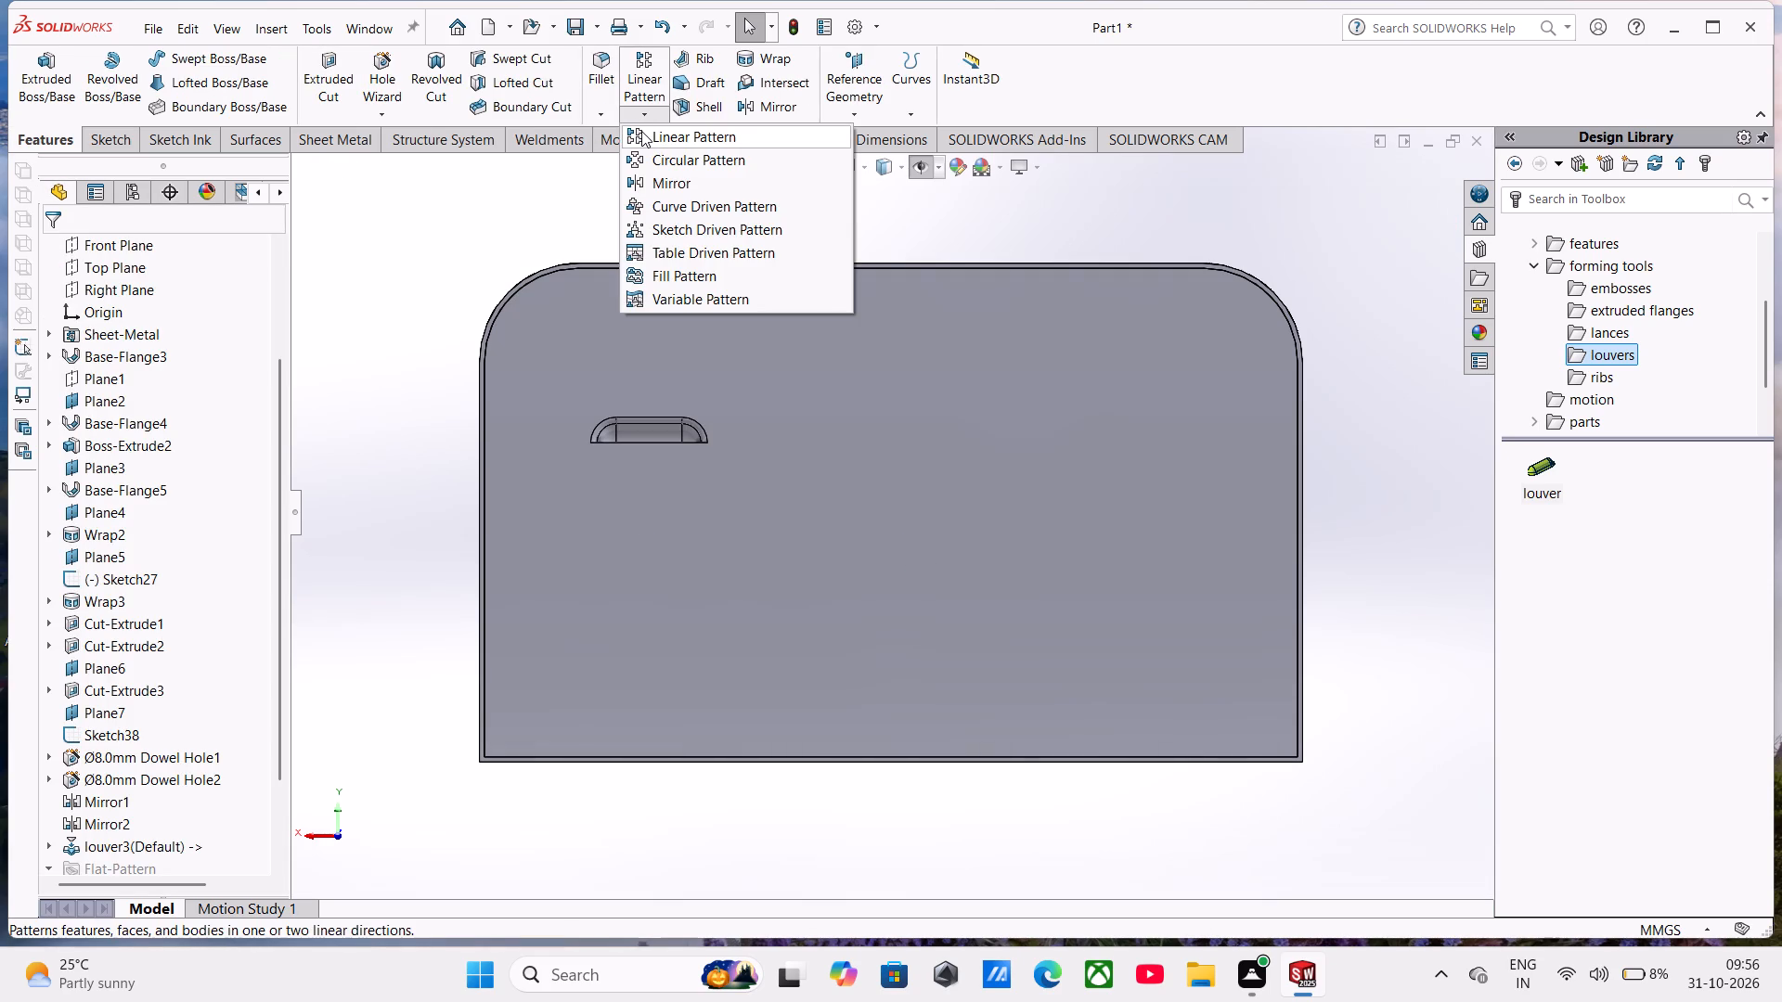
click(641, 131)
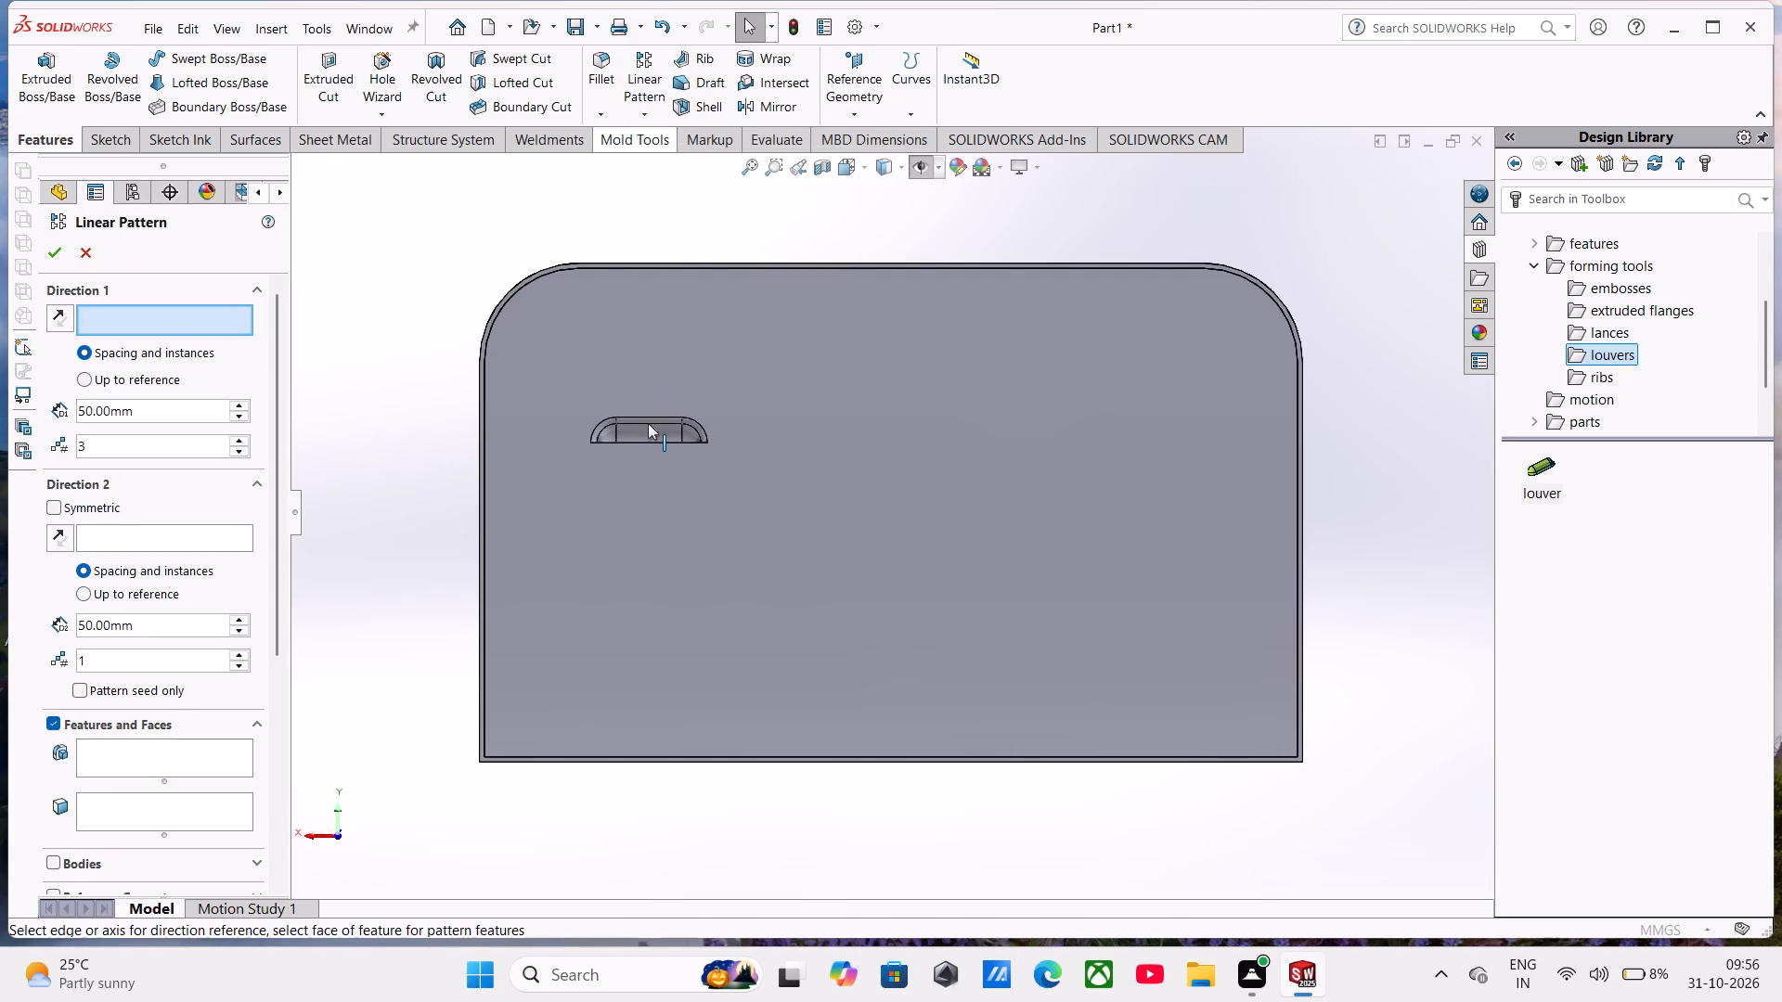
click(141, 756)
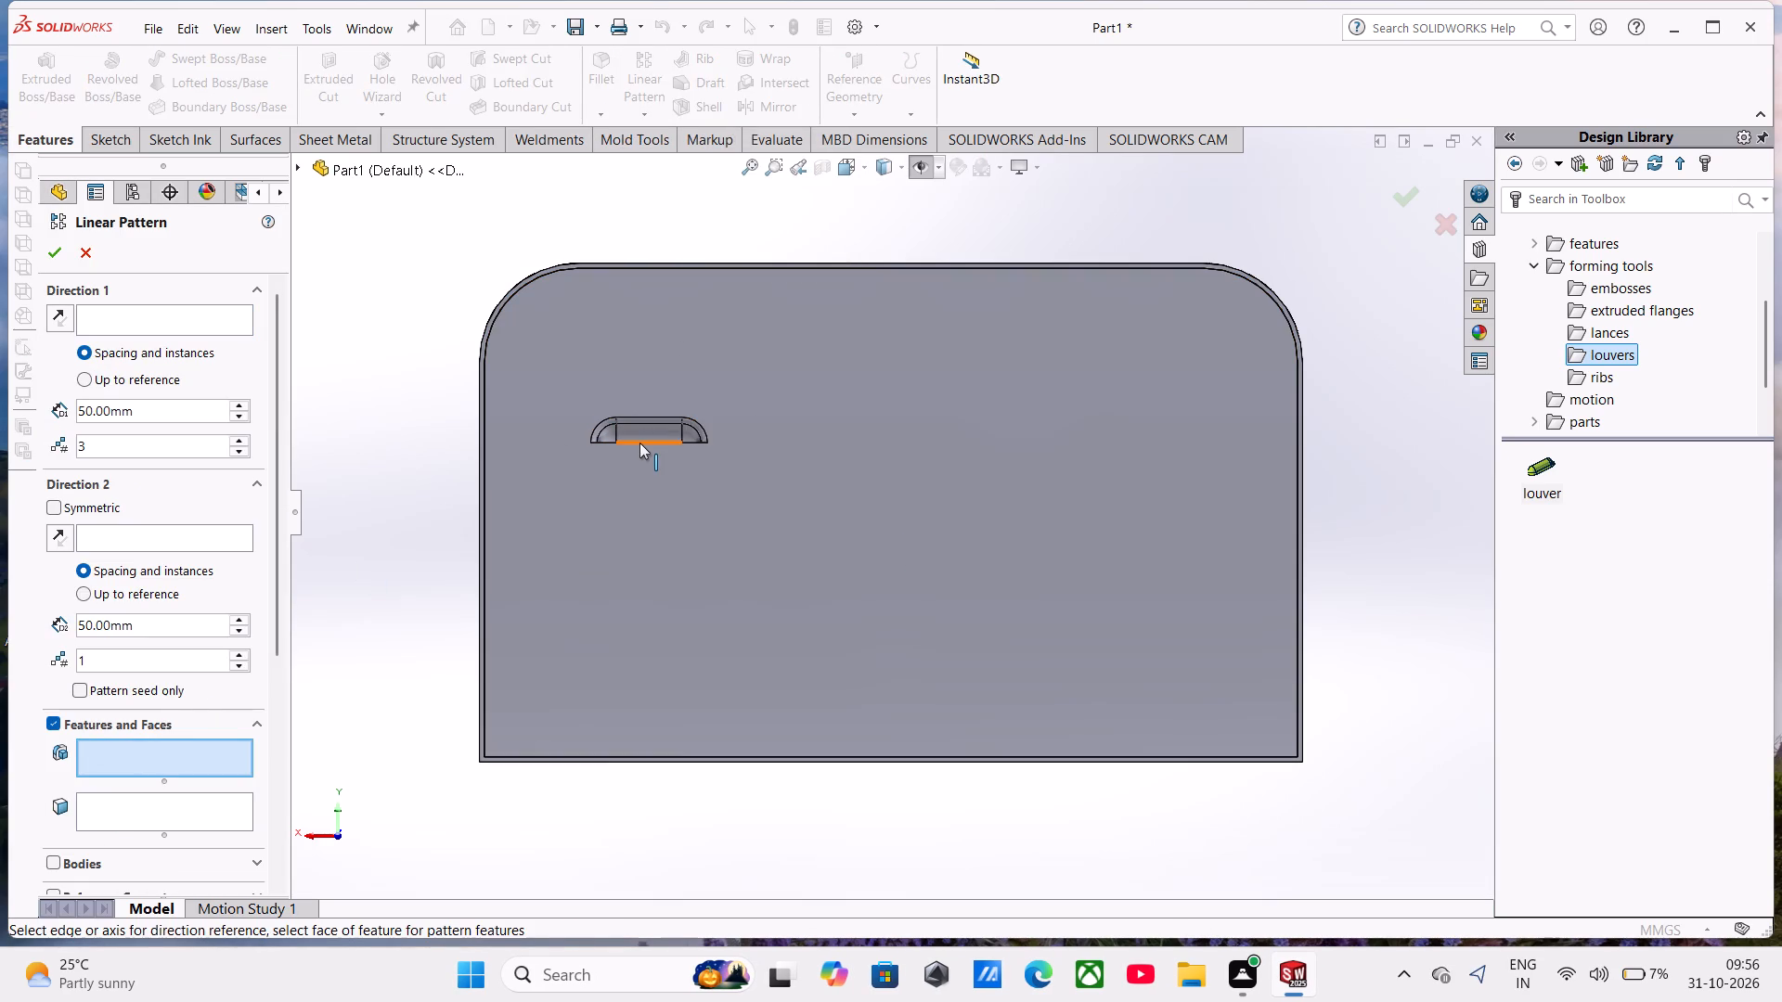
click(640, 435)
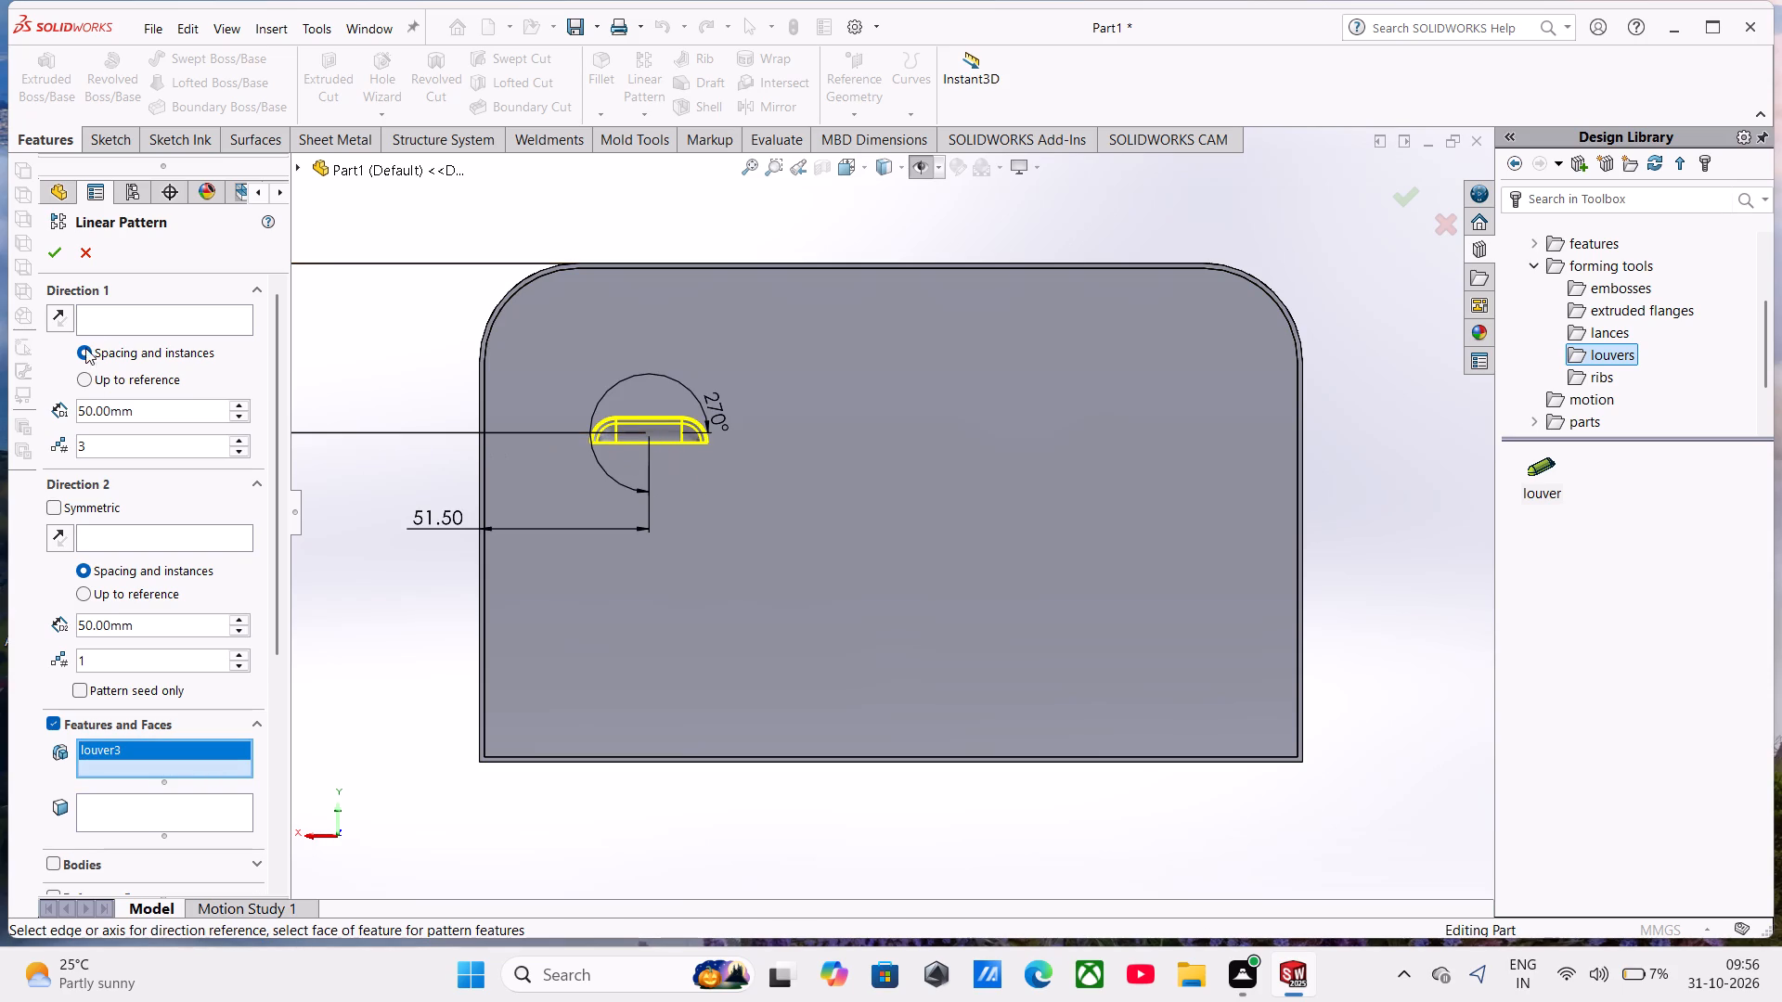
click(105, 324)
click(742, 263)
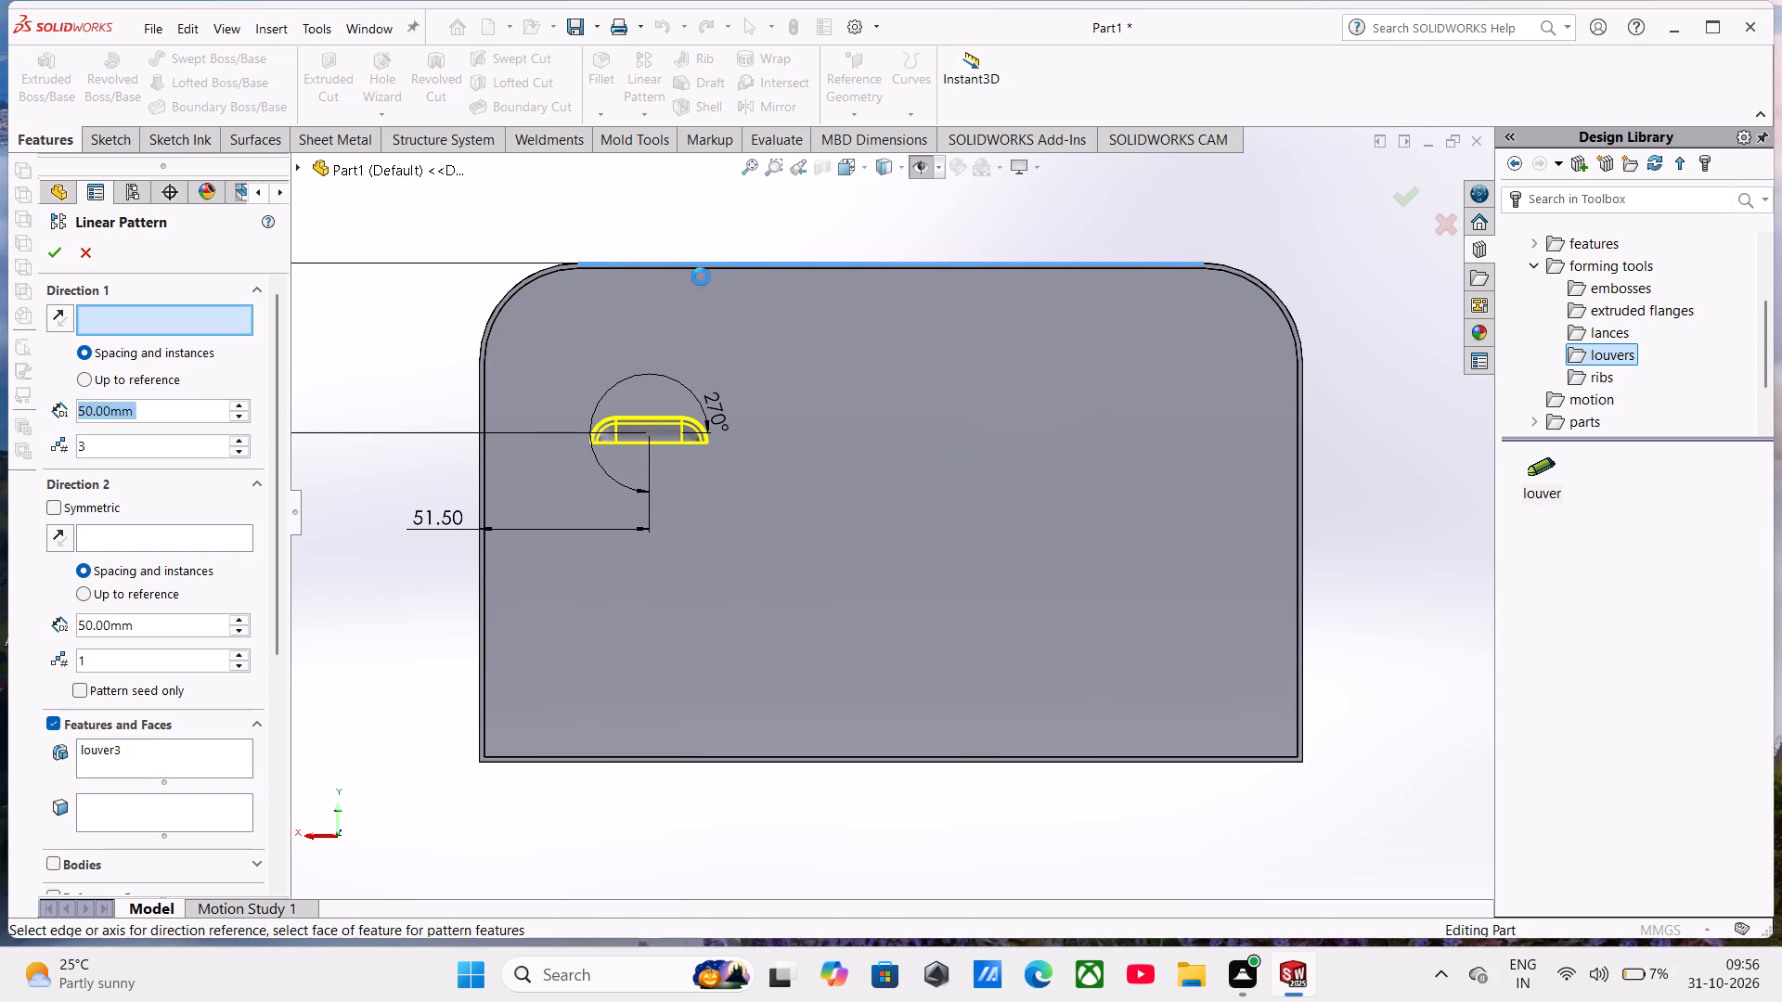
click(243, 435)
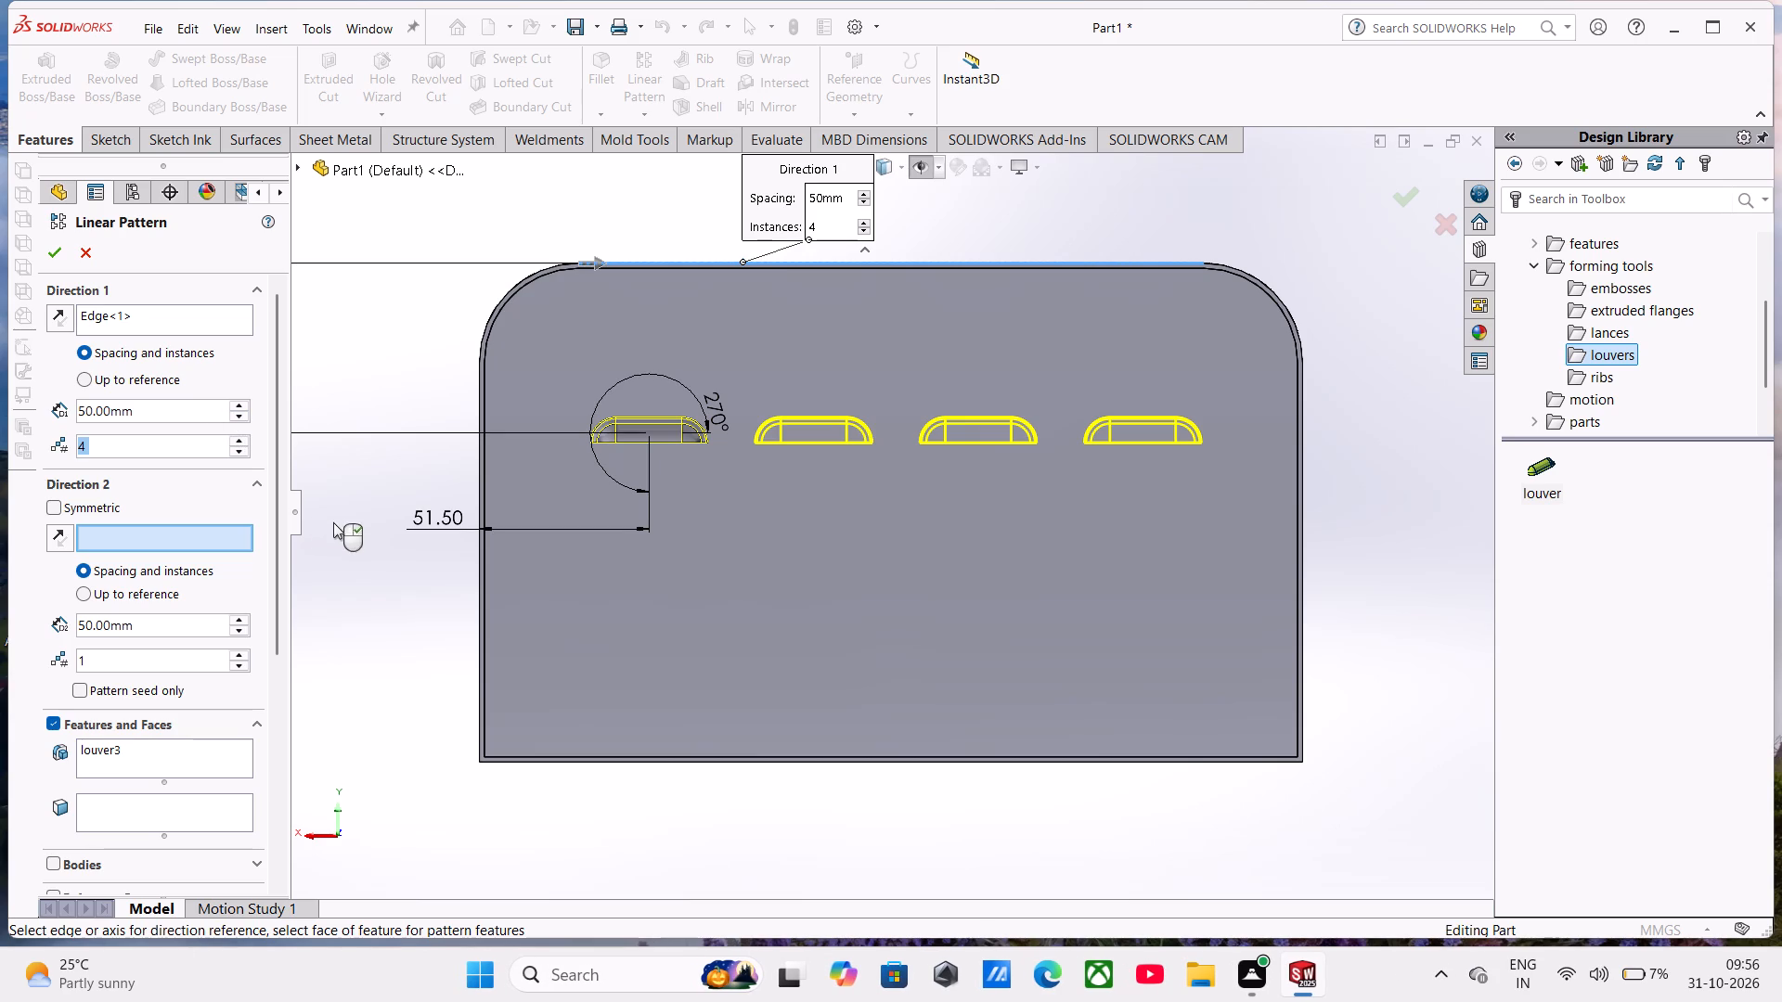
double_click(415, 523)
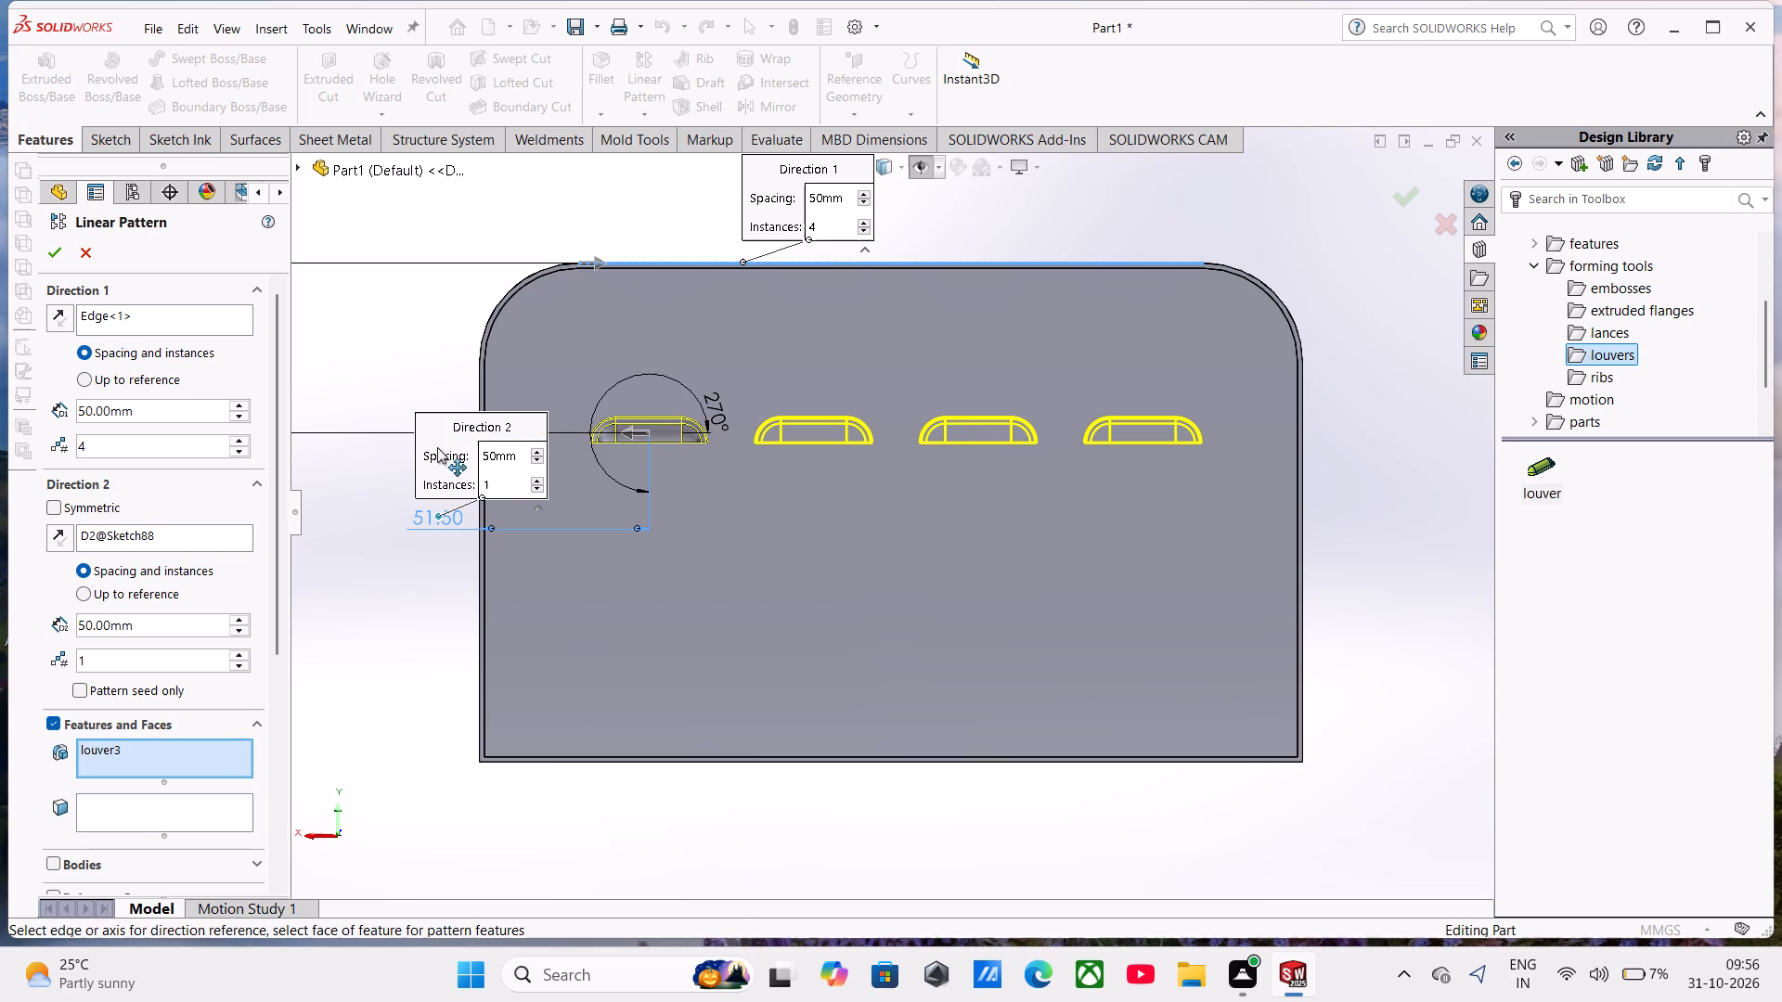
click(51, 250)
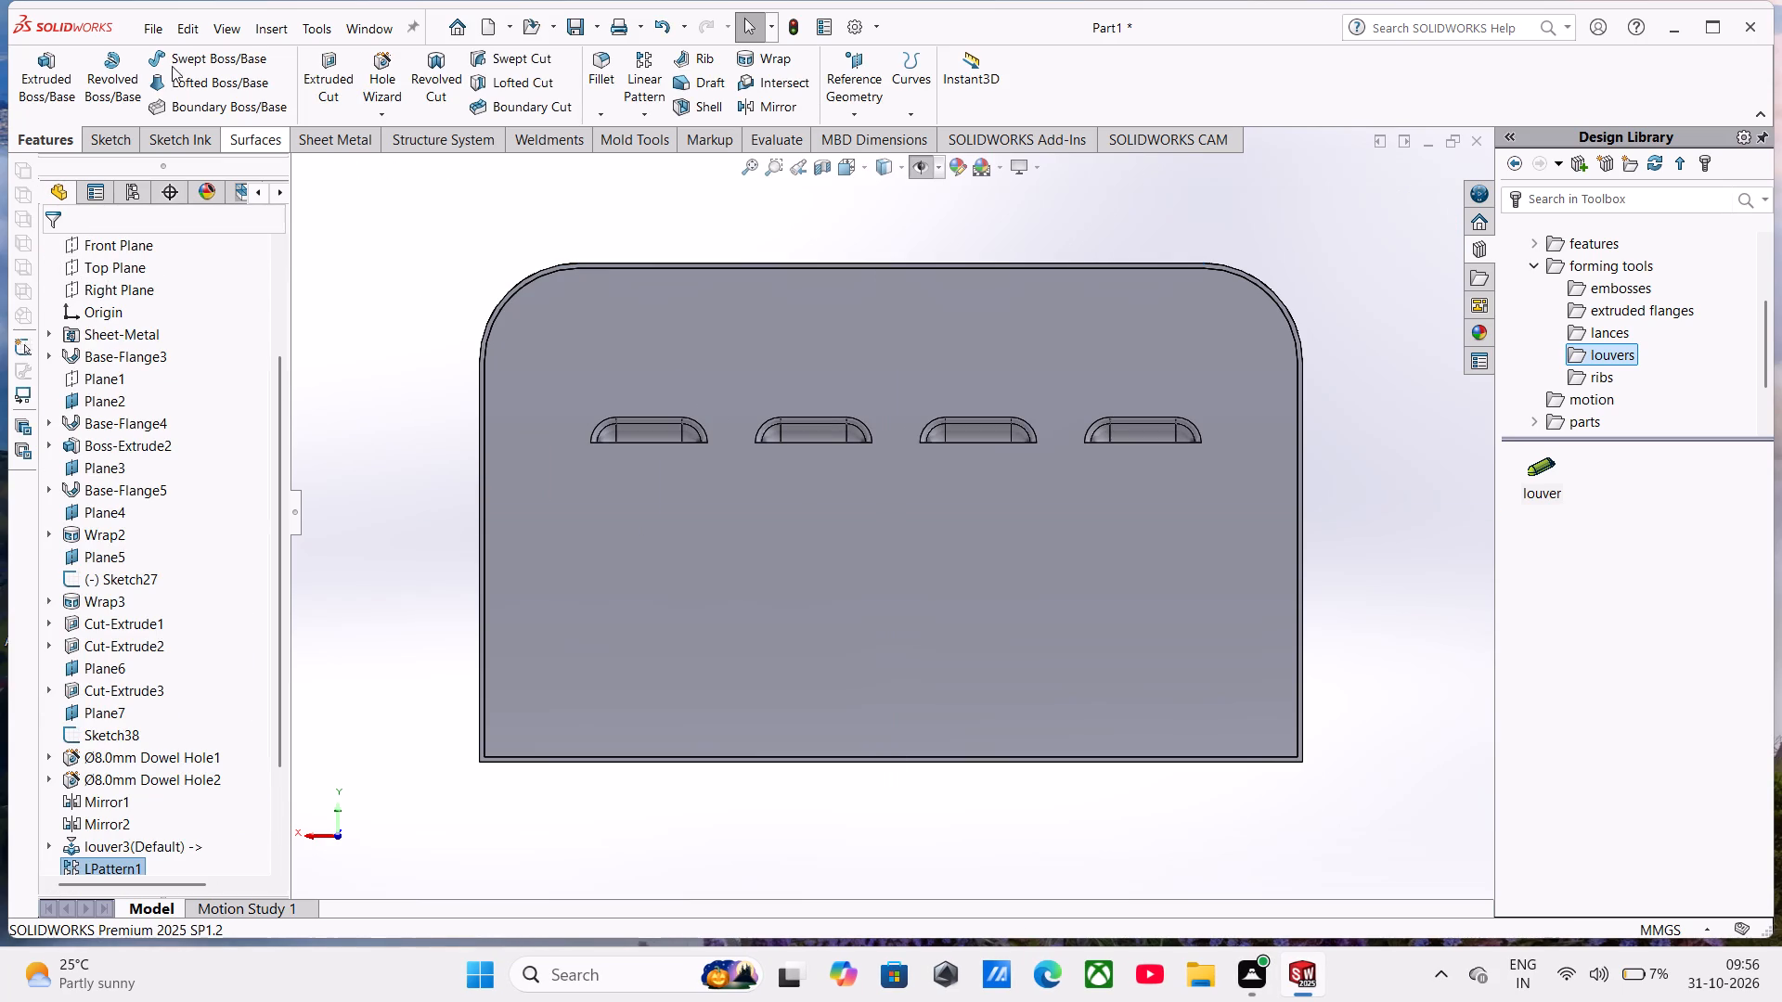
Start another linear pattern and replace its preselected seed with only the original louver at the row's left end.
click(635, 110)
click(653, 142)
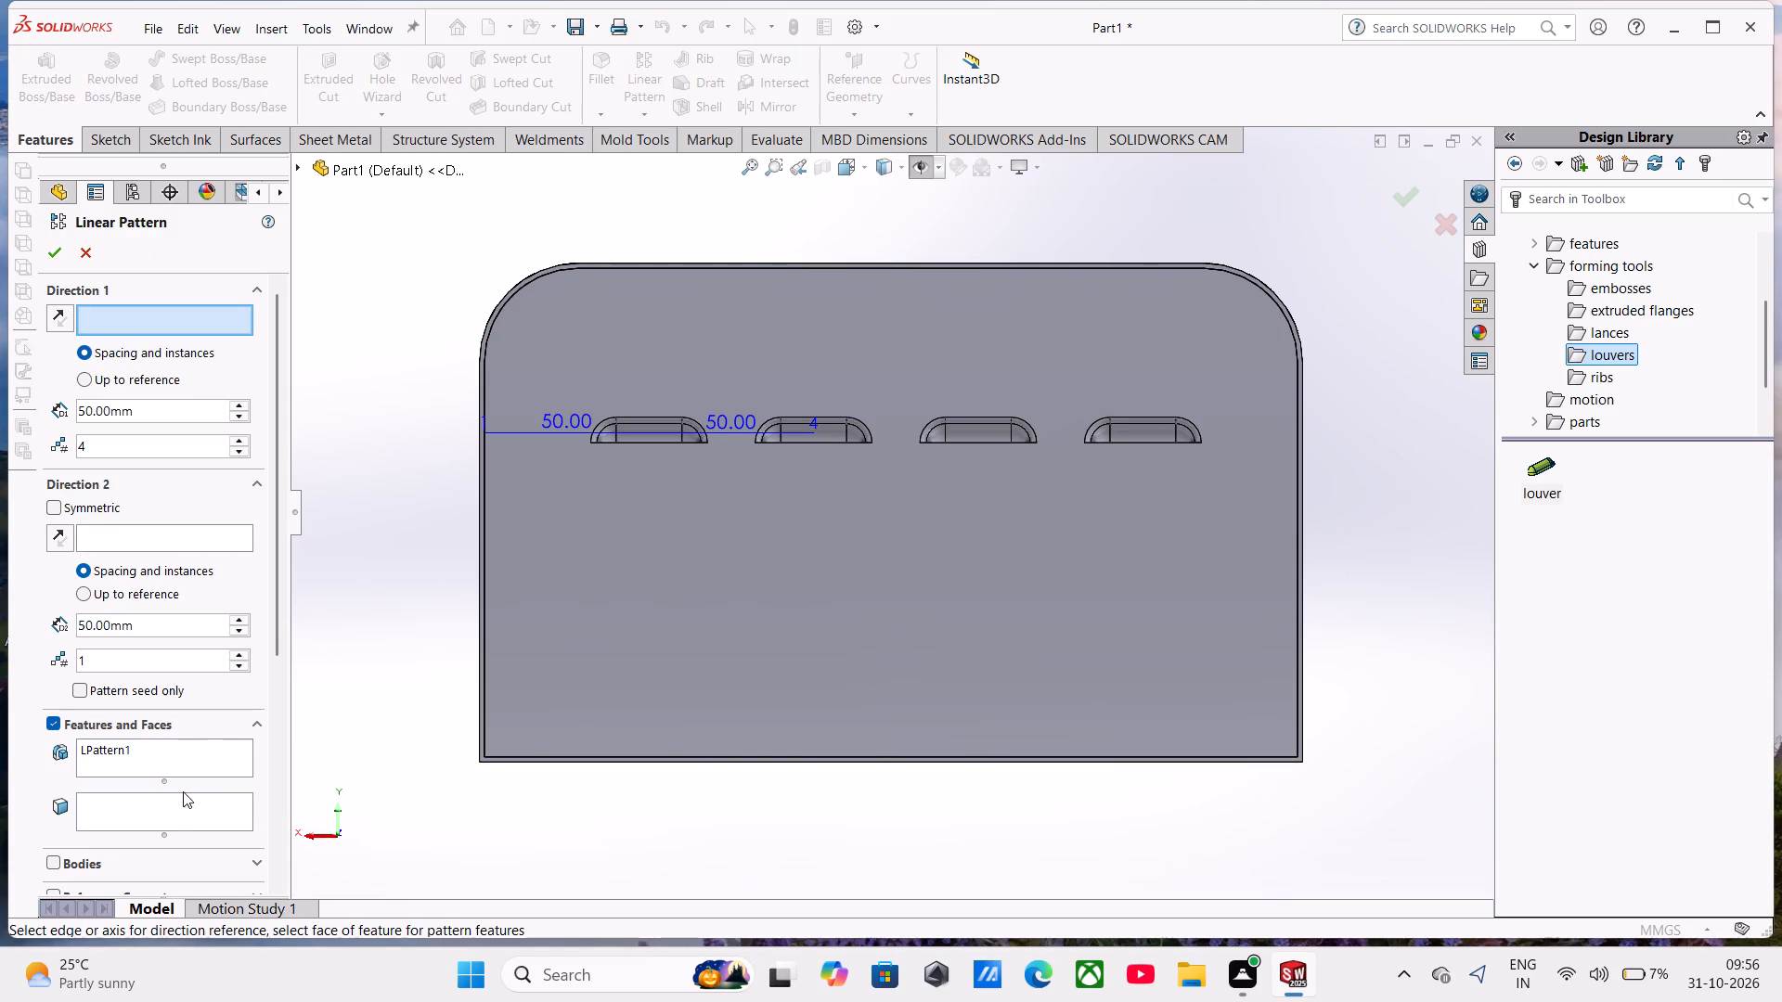
click(174, 809)
click(633, 428)
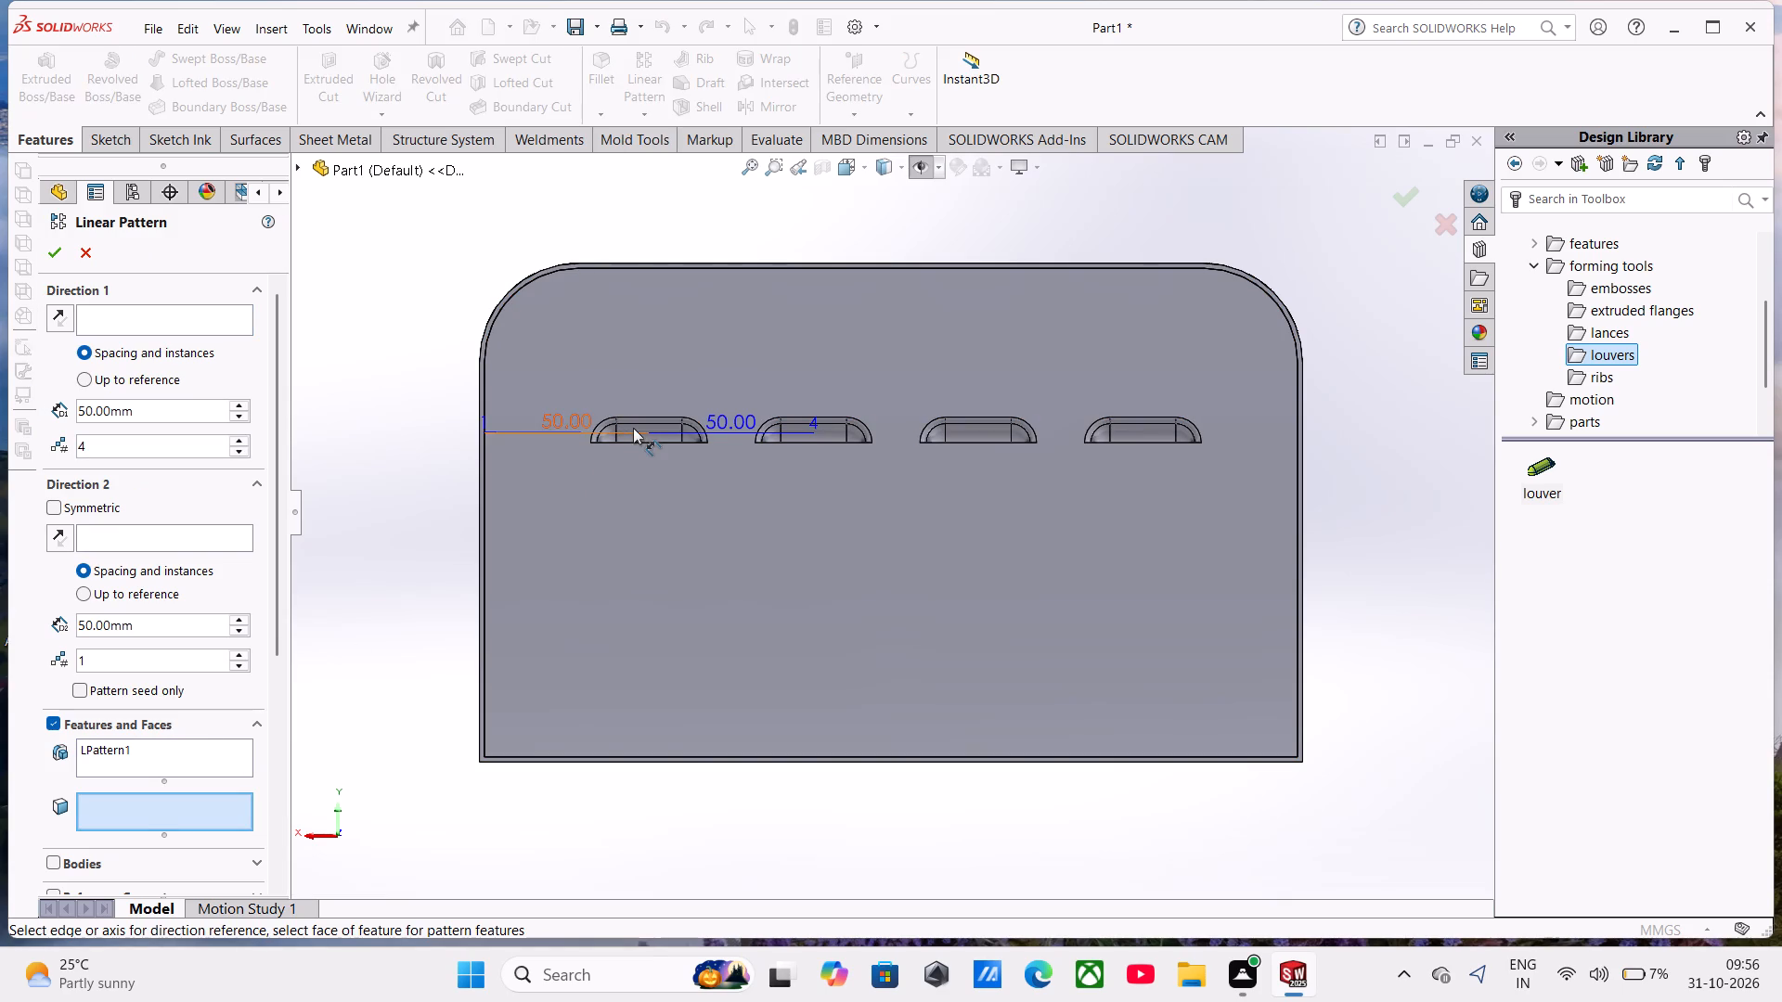
click(641, 427)
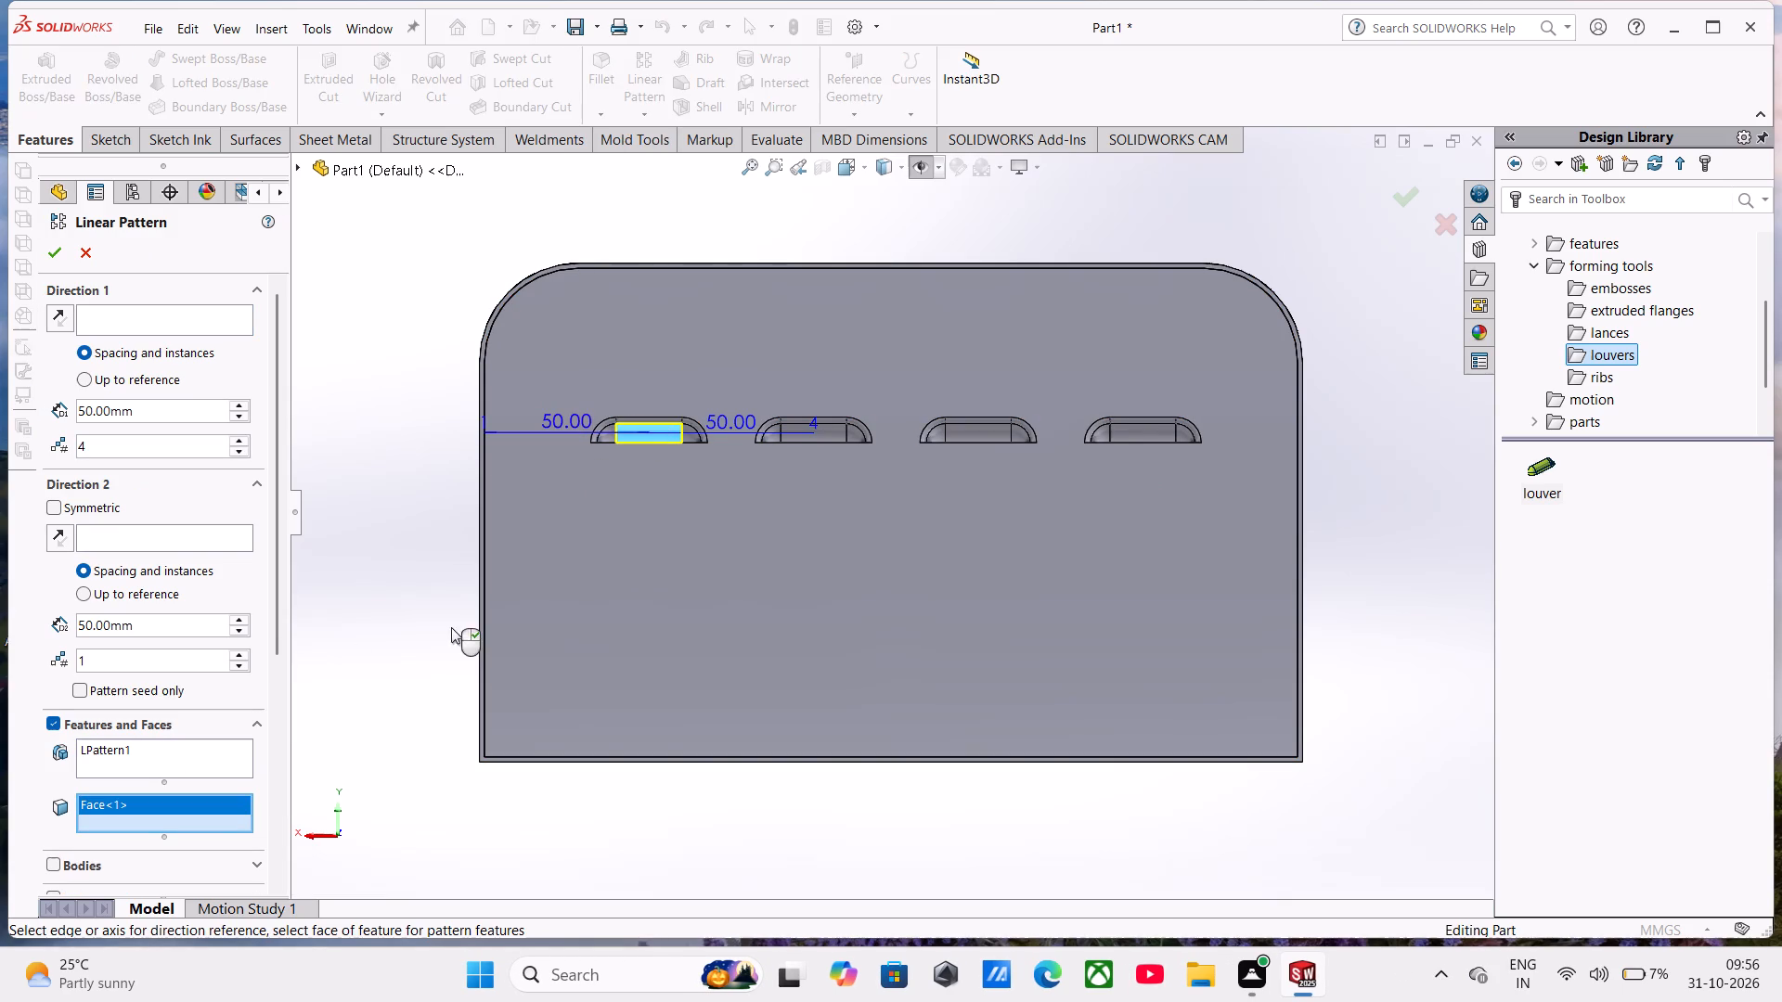
right_click(195, 824)
click(272, 834)
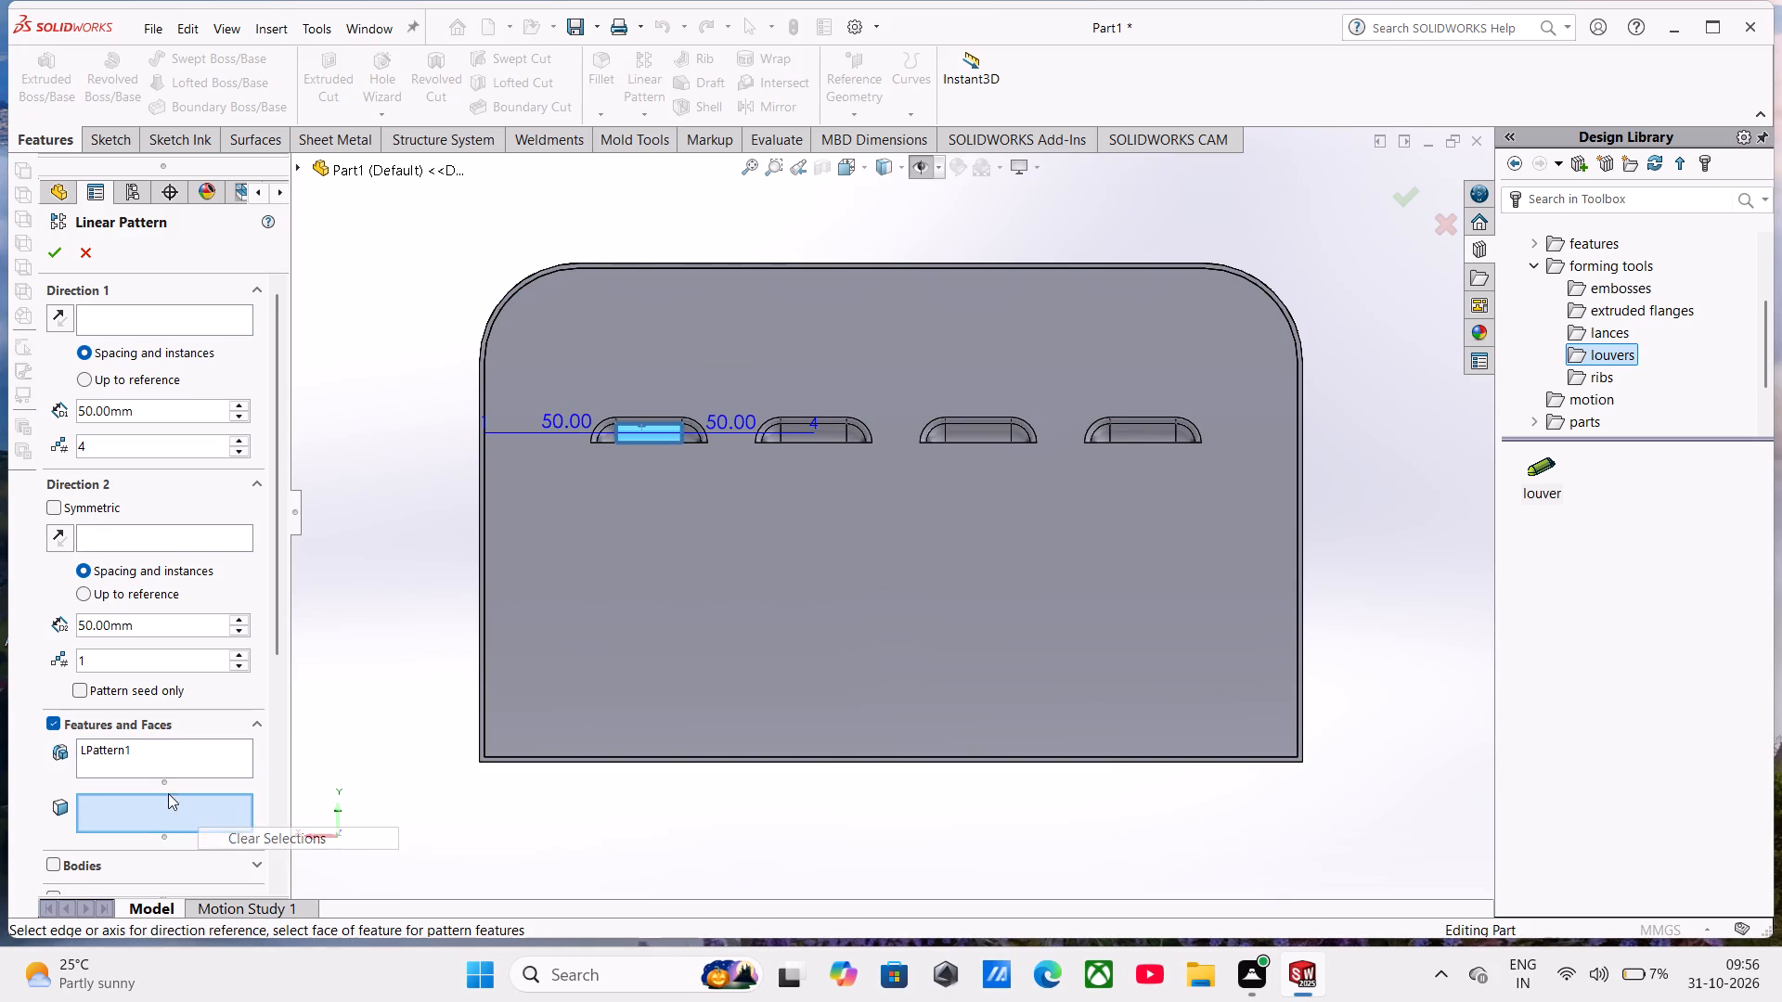
click(163, 761)
right_click(163, 761)
click(195, 779)
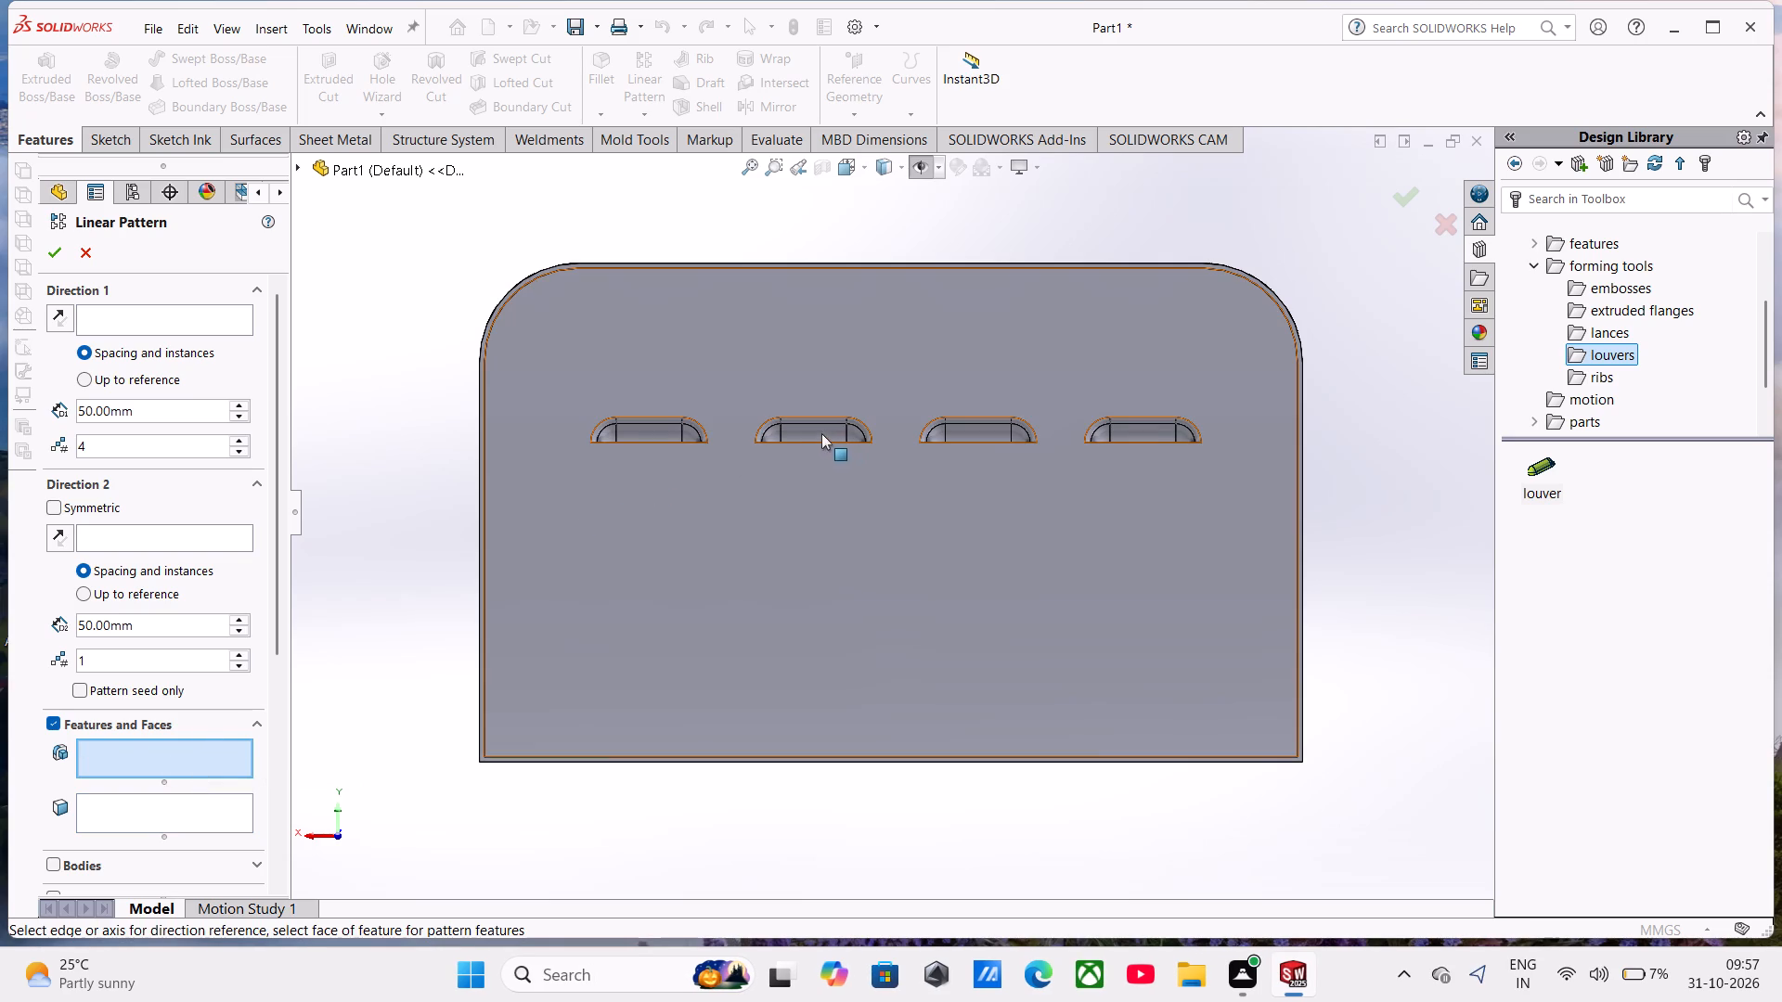
click(641, 432)
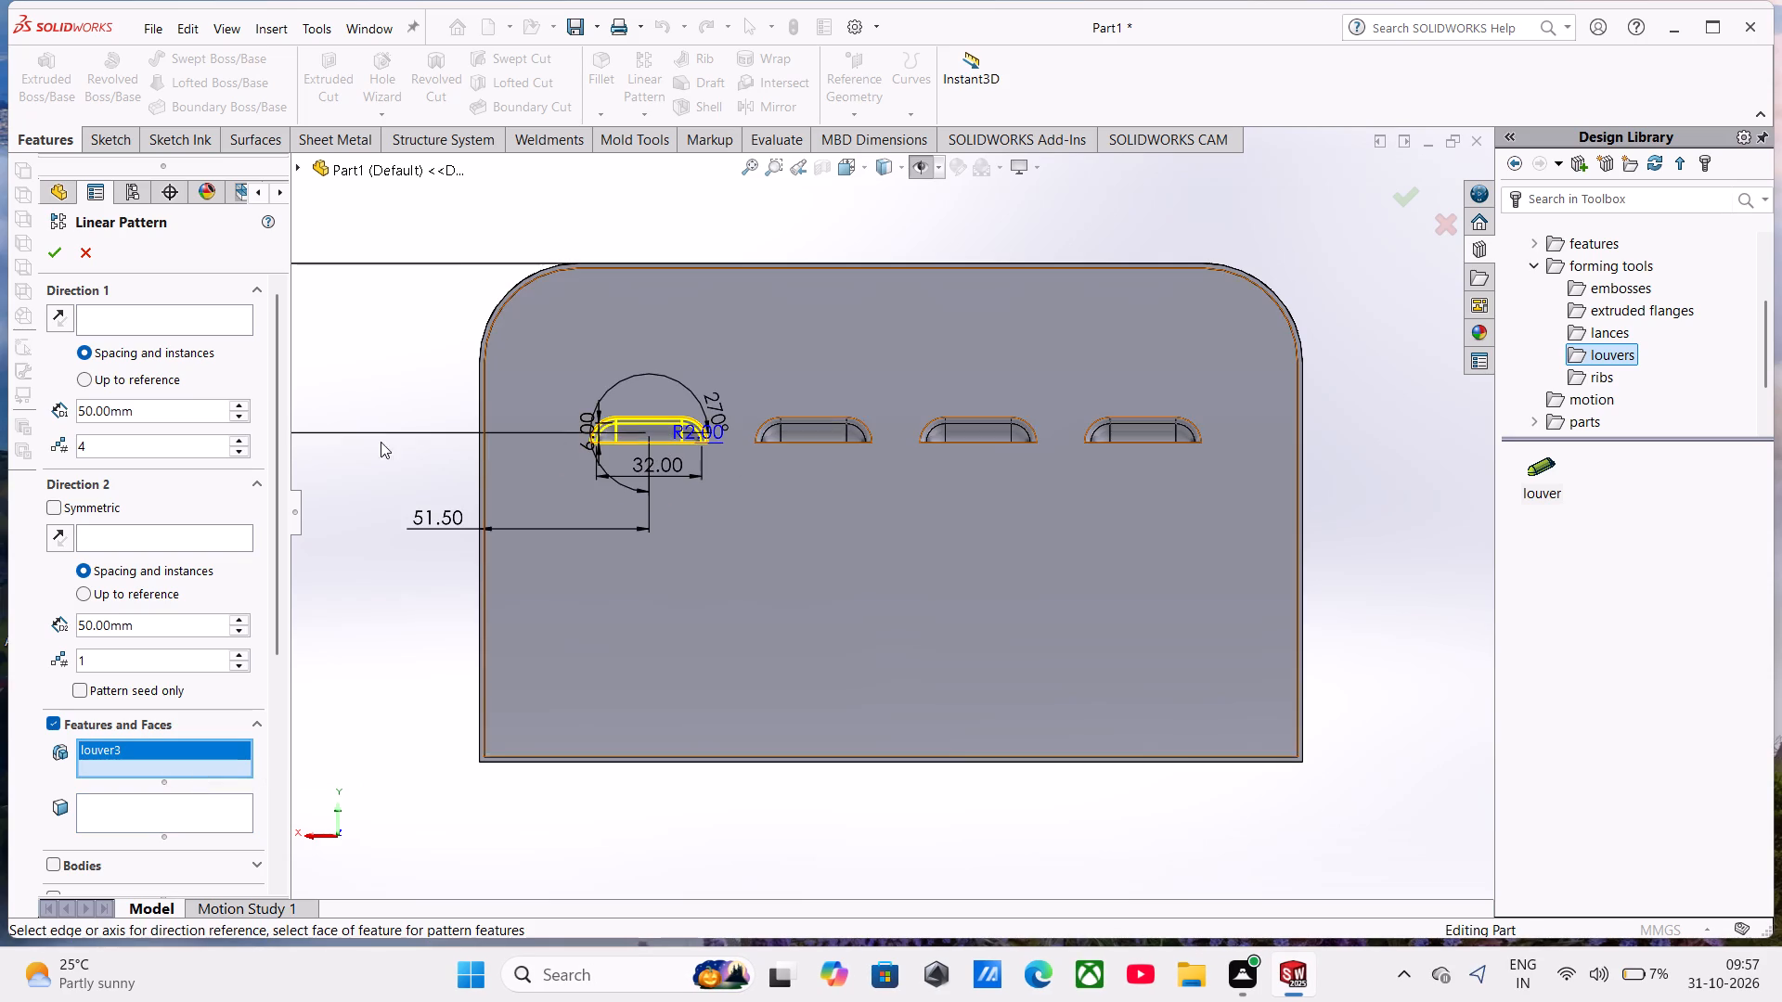
Set the pattern's first direction down the end panel's left vertical edge with 3 instances at 30 mm spacing.
click(138, 319)
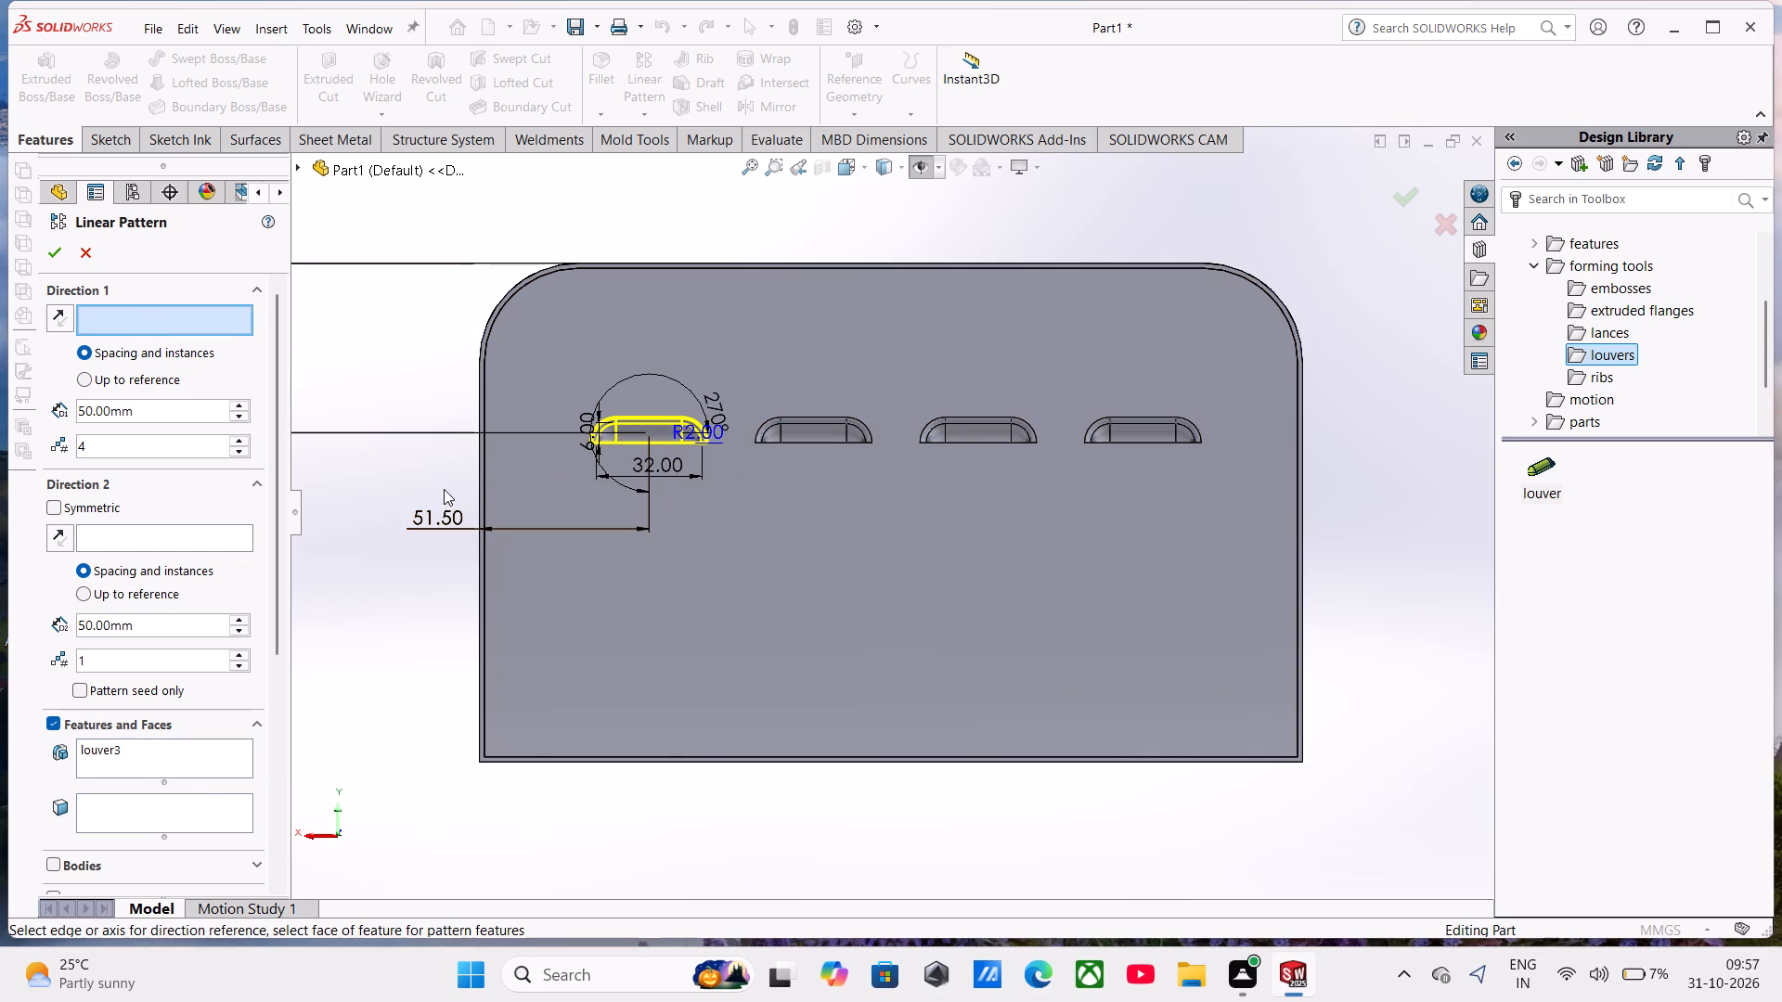
click(478, 495)
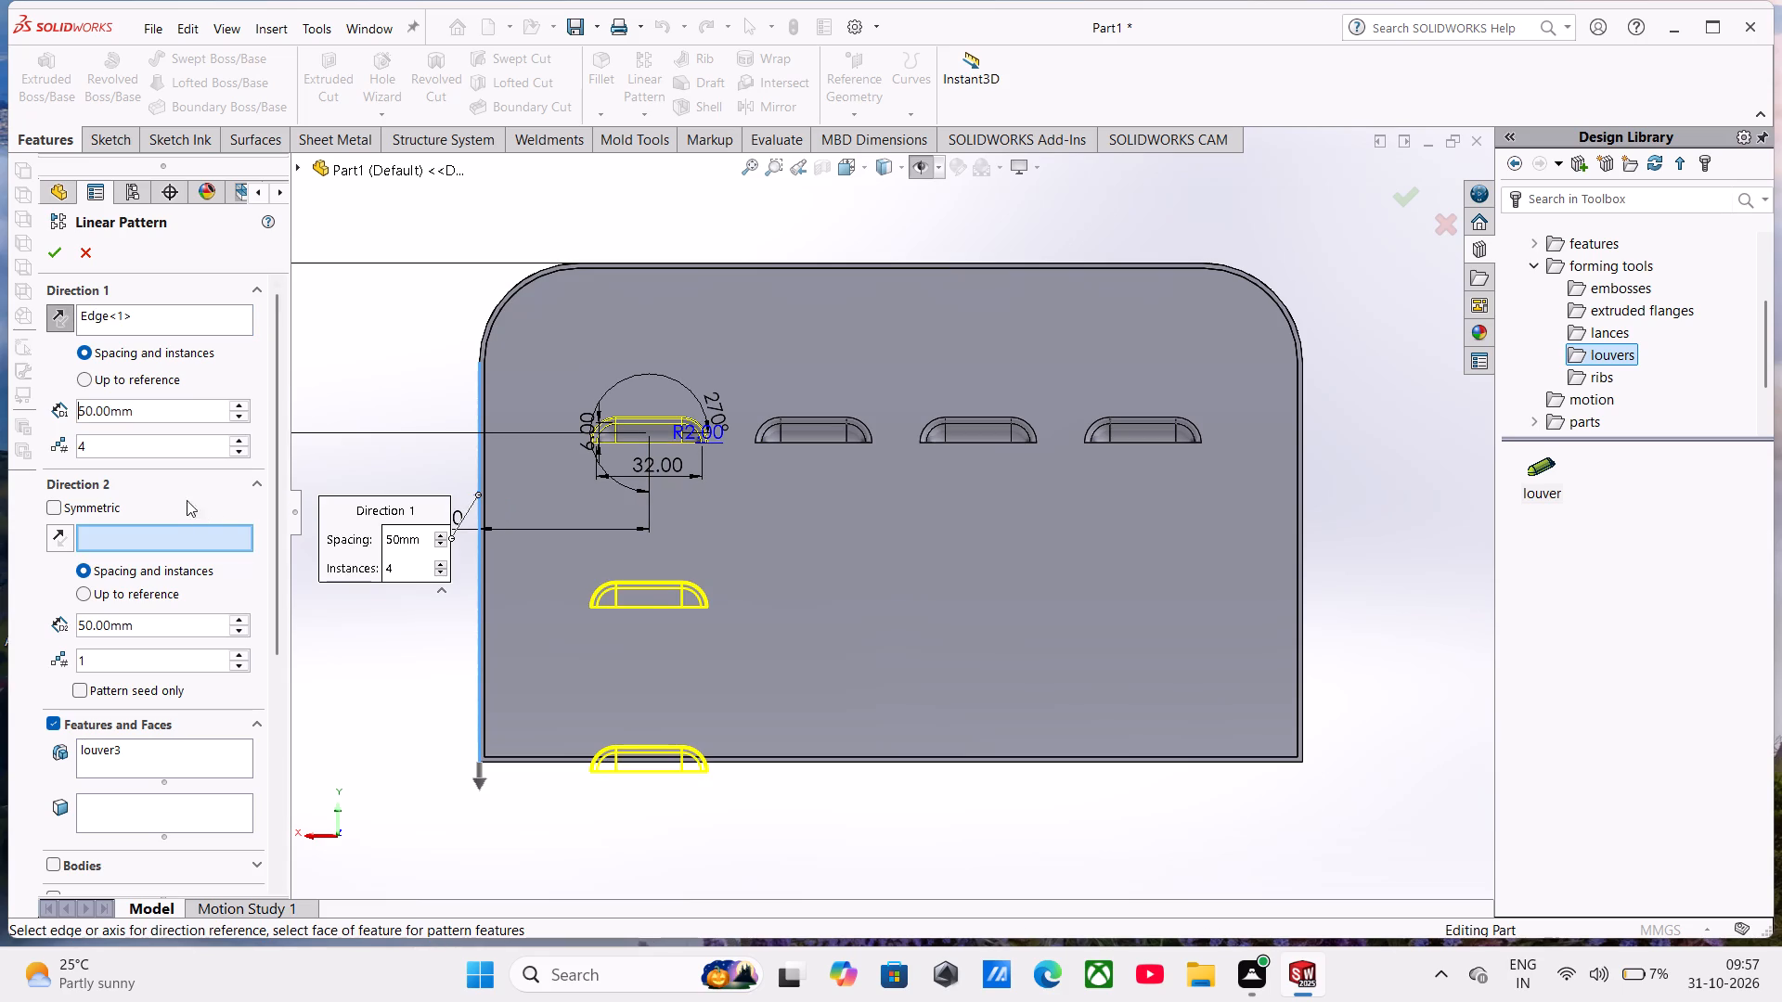
drag(211, 444, 87, 454)
drag(87, 454, 12, 458)
key(3)
key(Return)
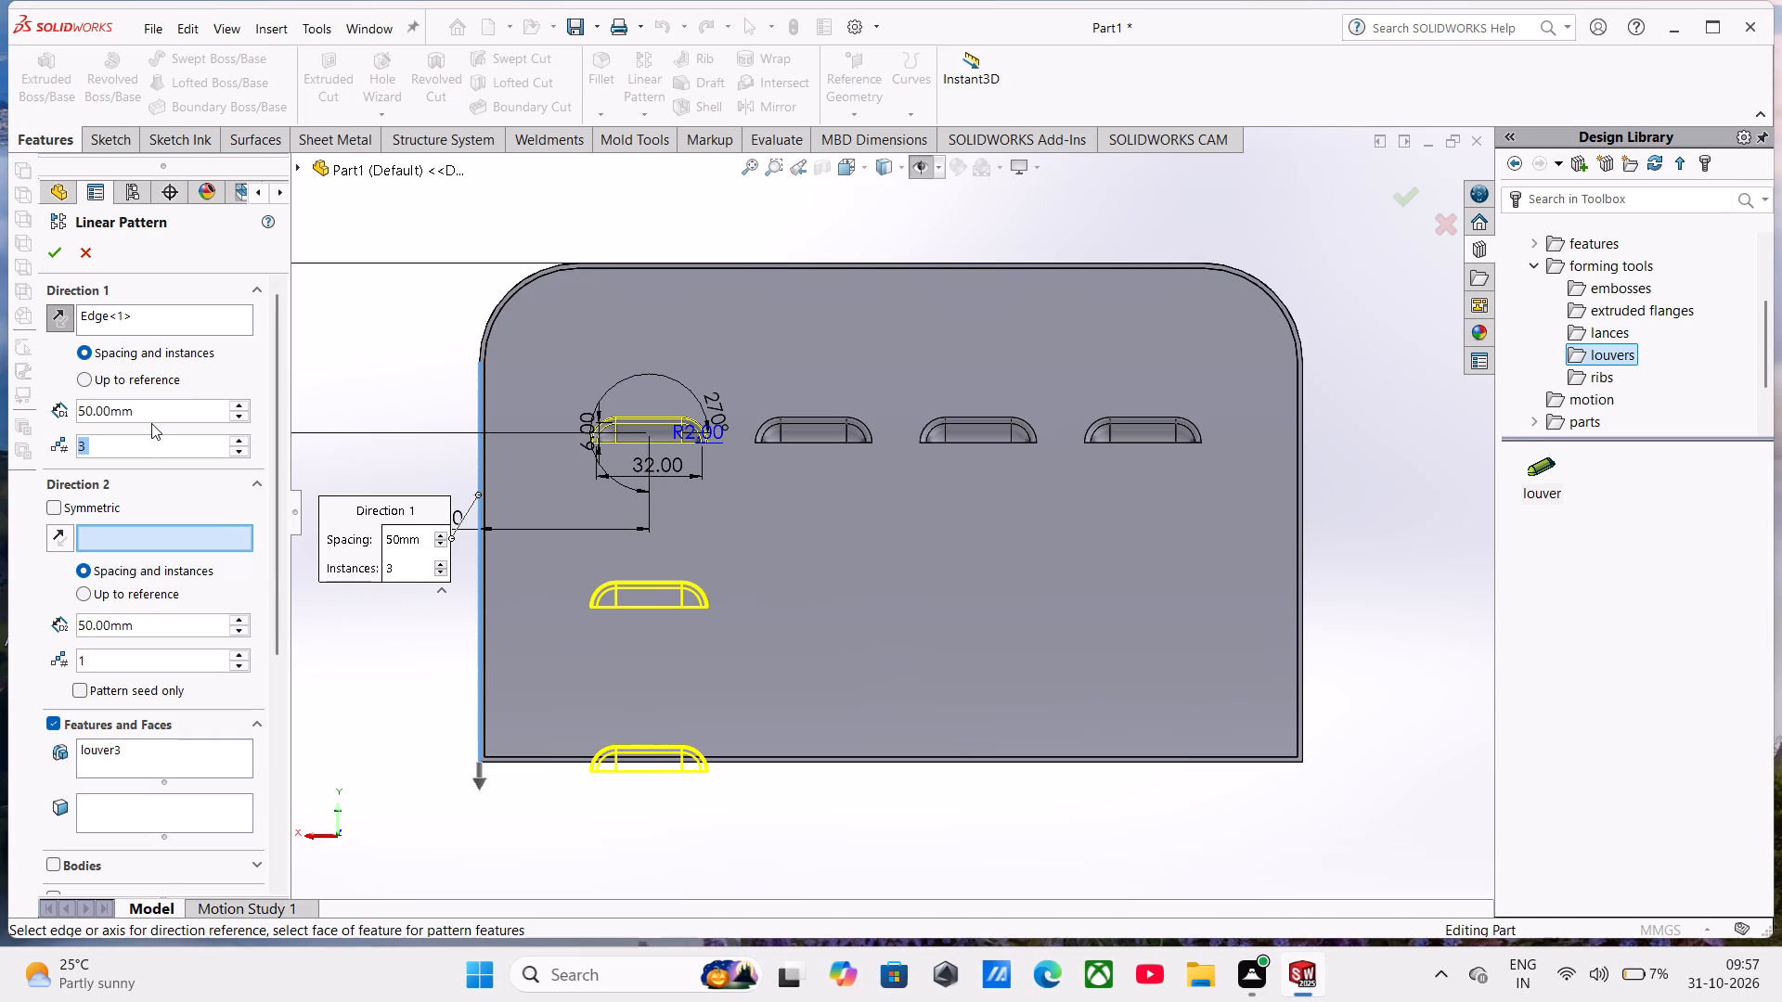
drag(207, 417, 6, 443)
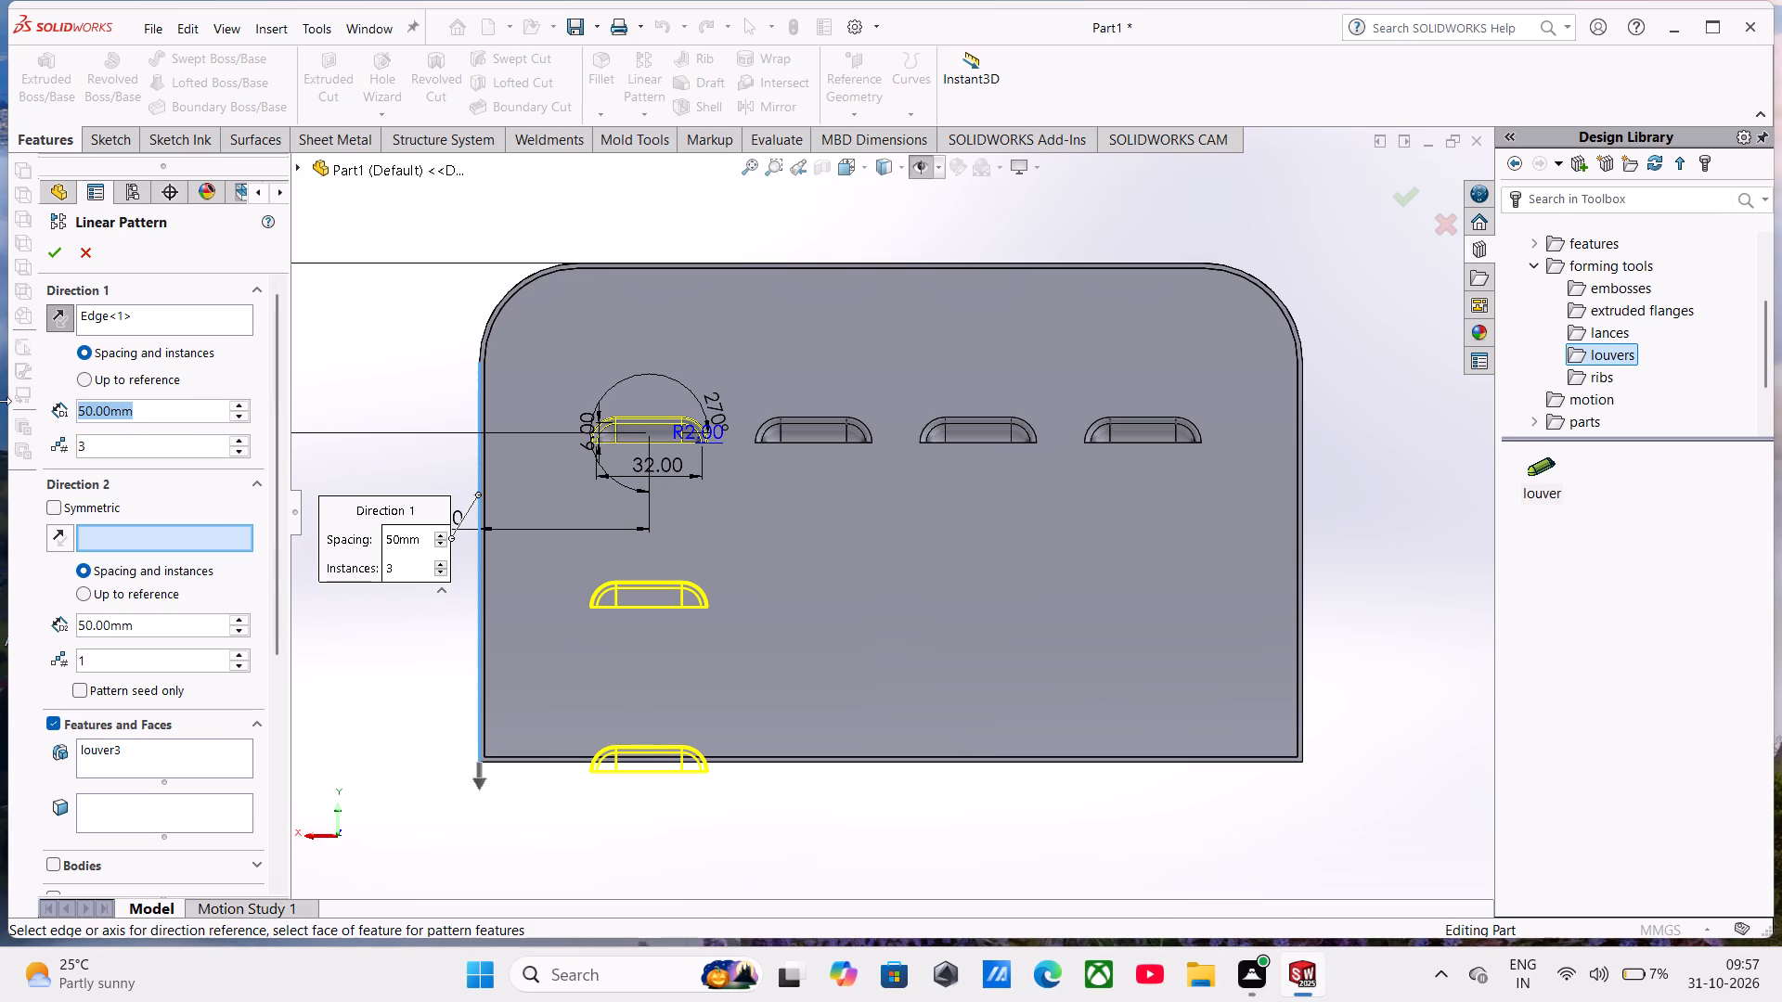
text(20)
key(Return)
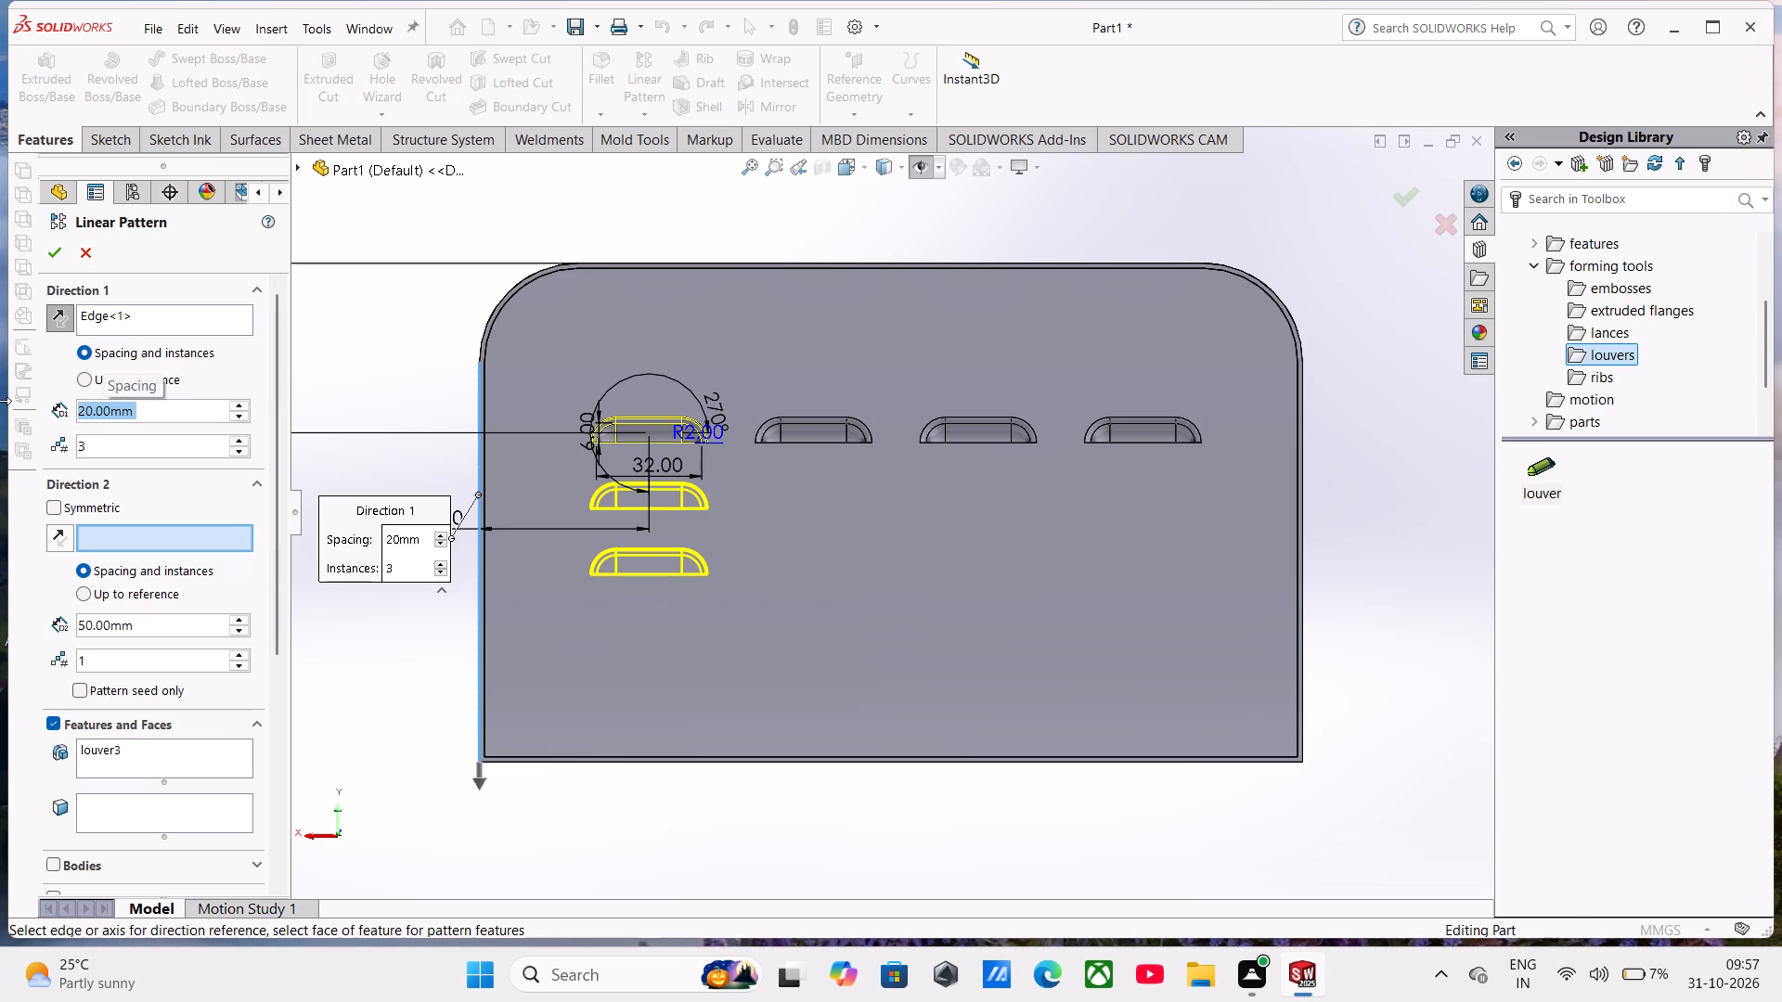
text(30)
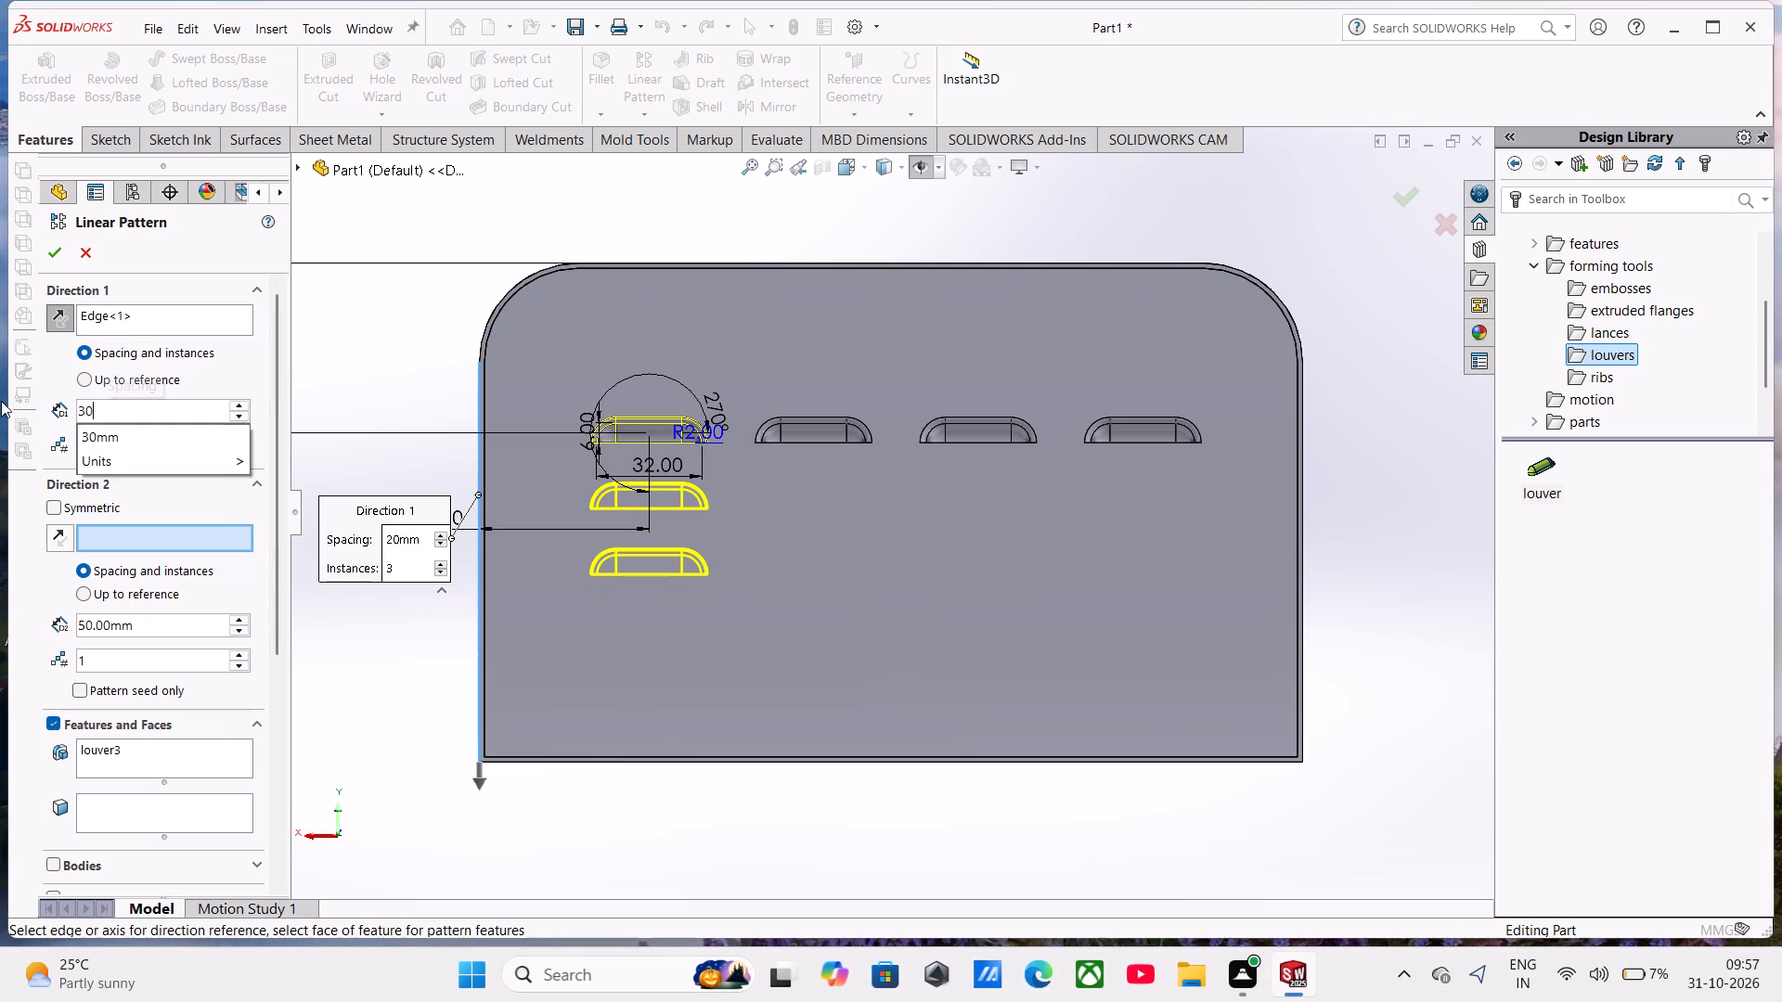
key(Return)
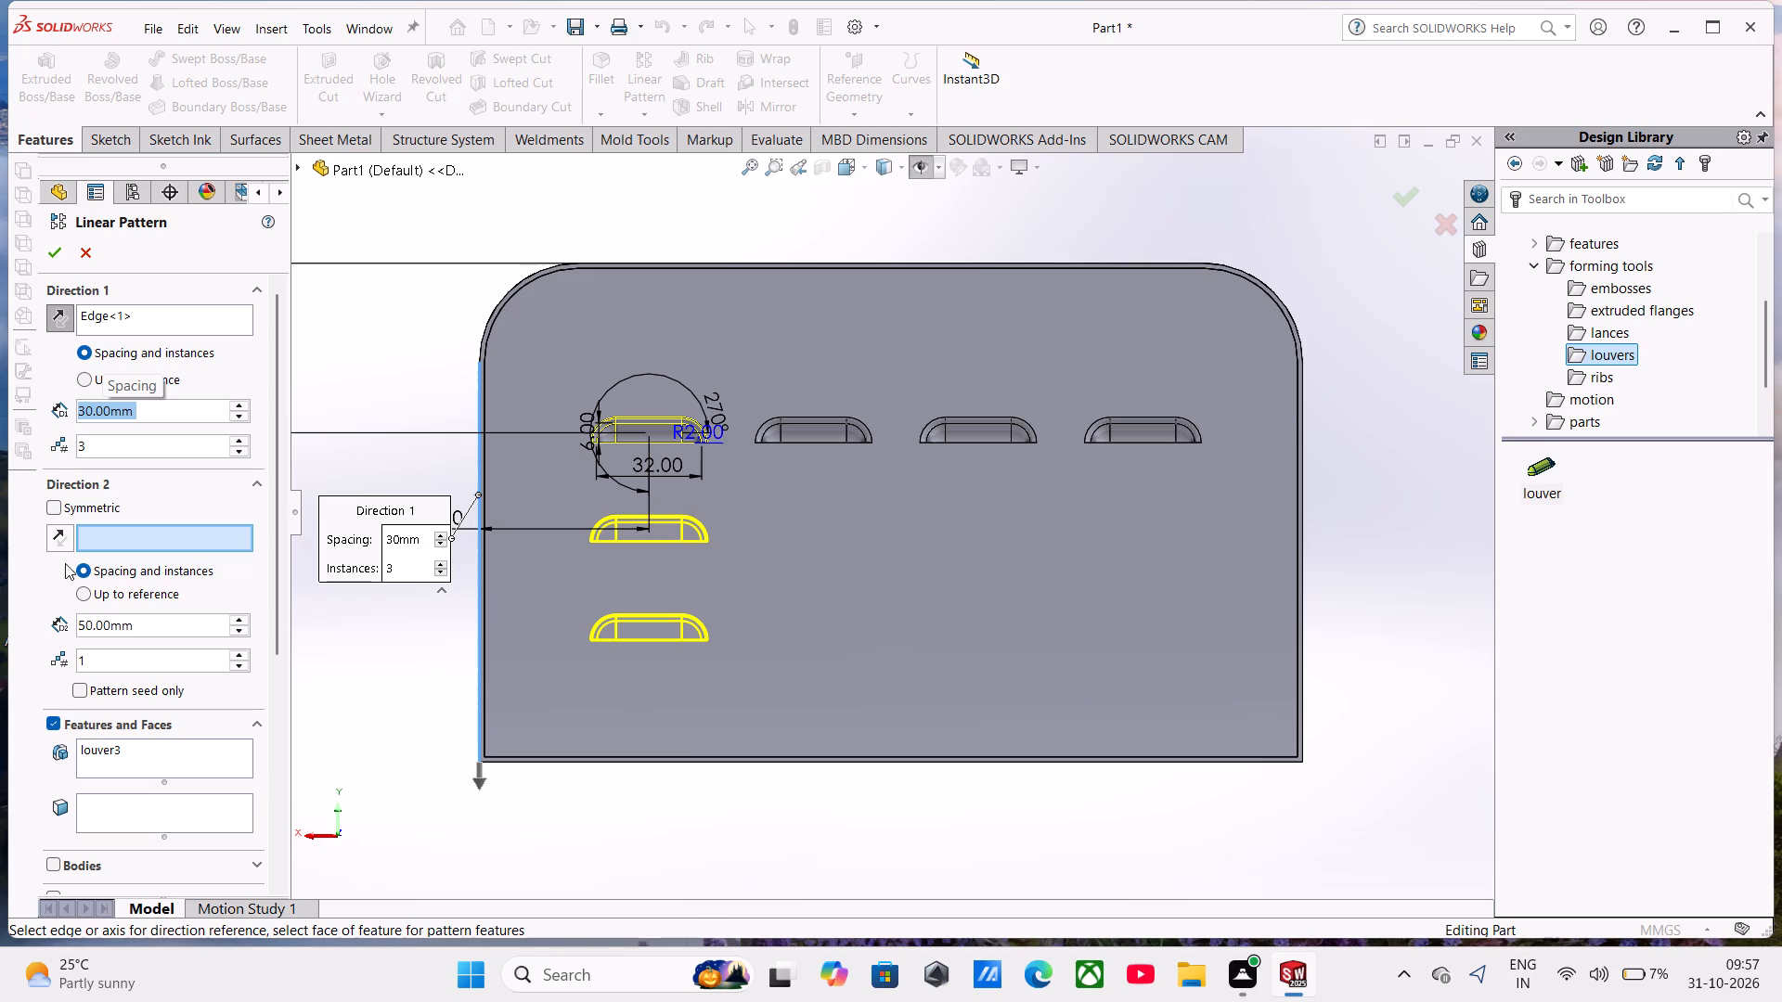
Set the second direction along the panel's top edge with 4 instances at 50 mm spacing and accept the pattern.
click(742, 263)
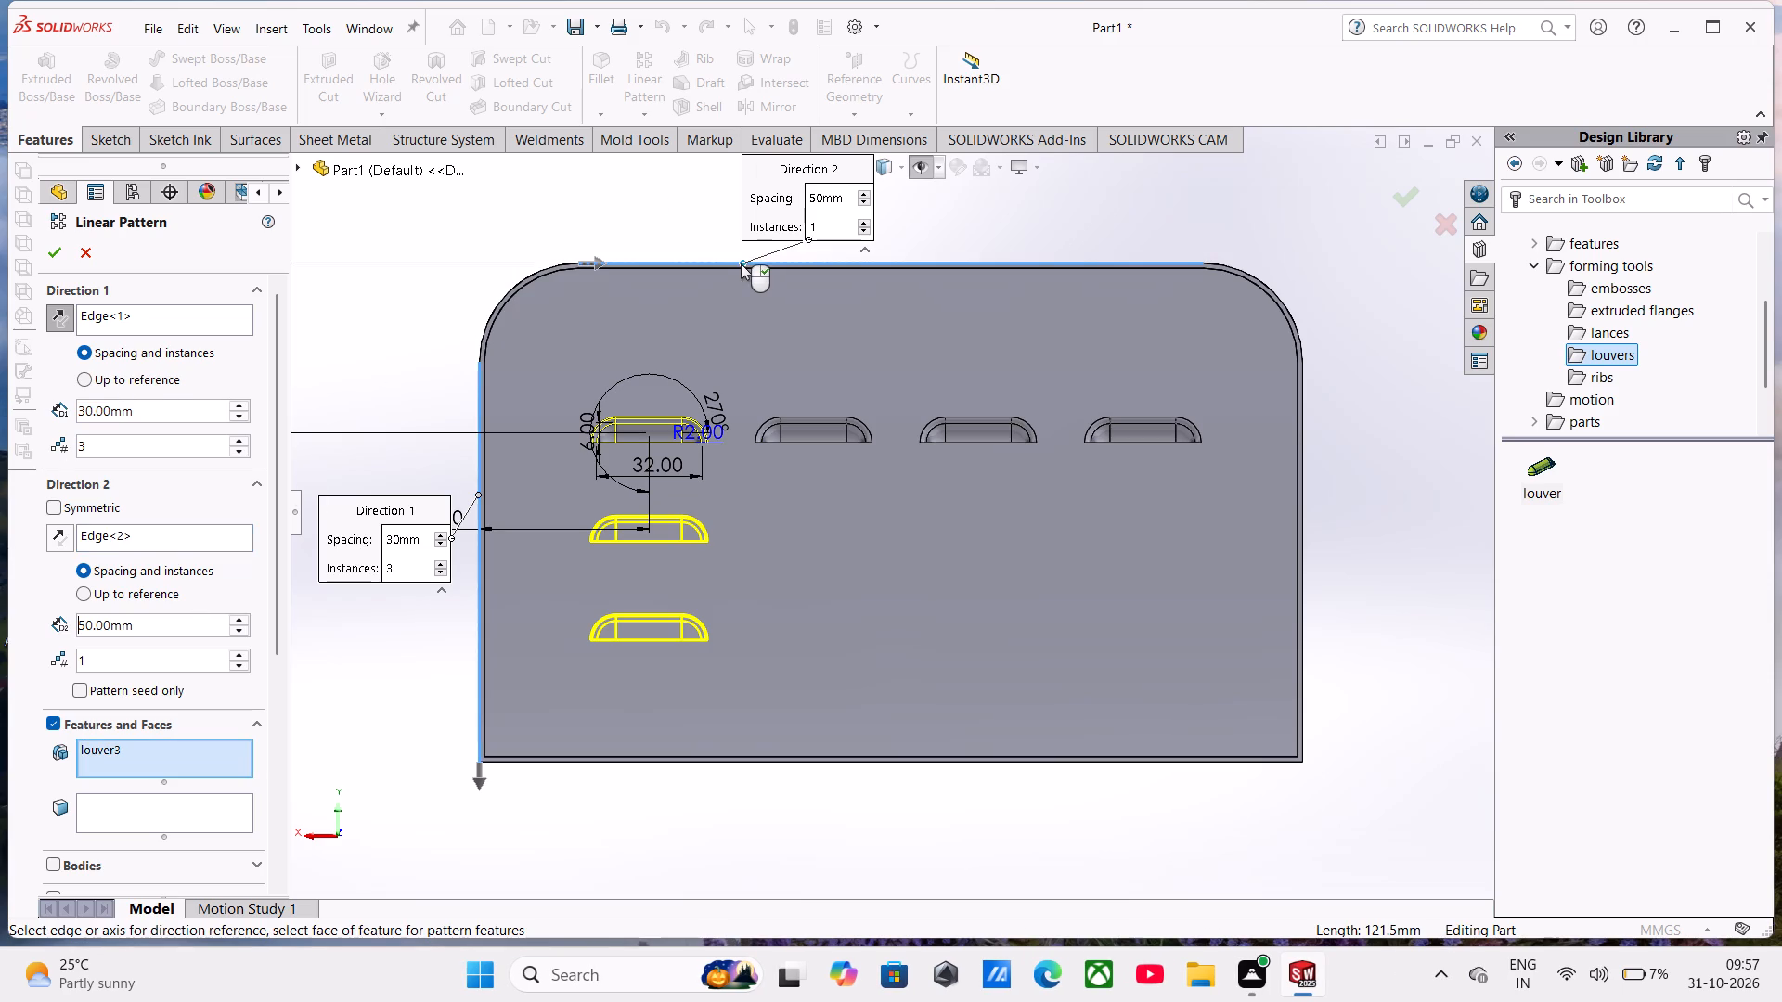
click(238, 658)
click(236, 658)
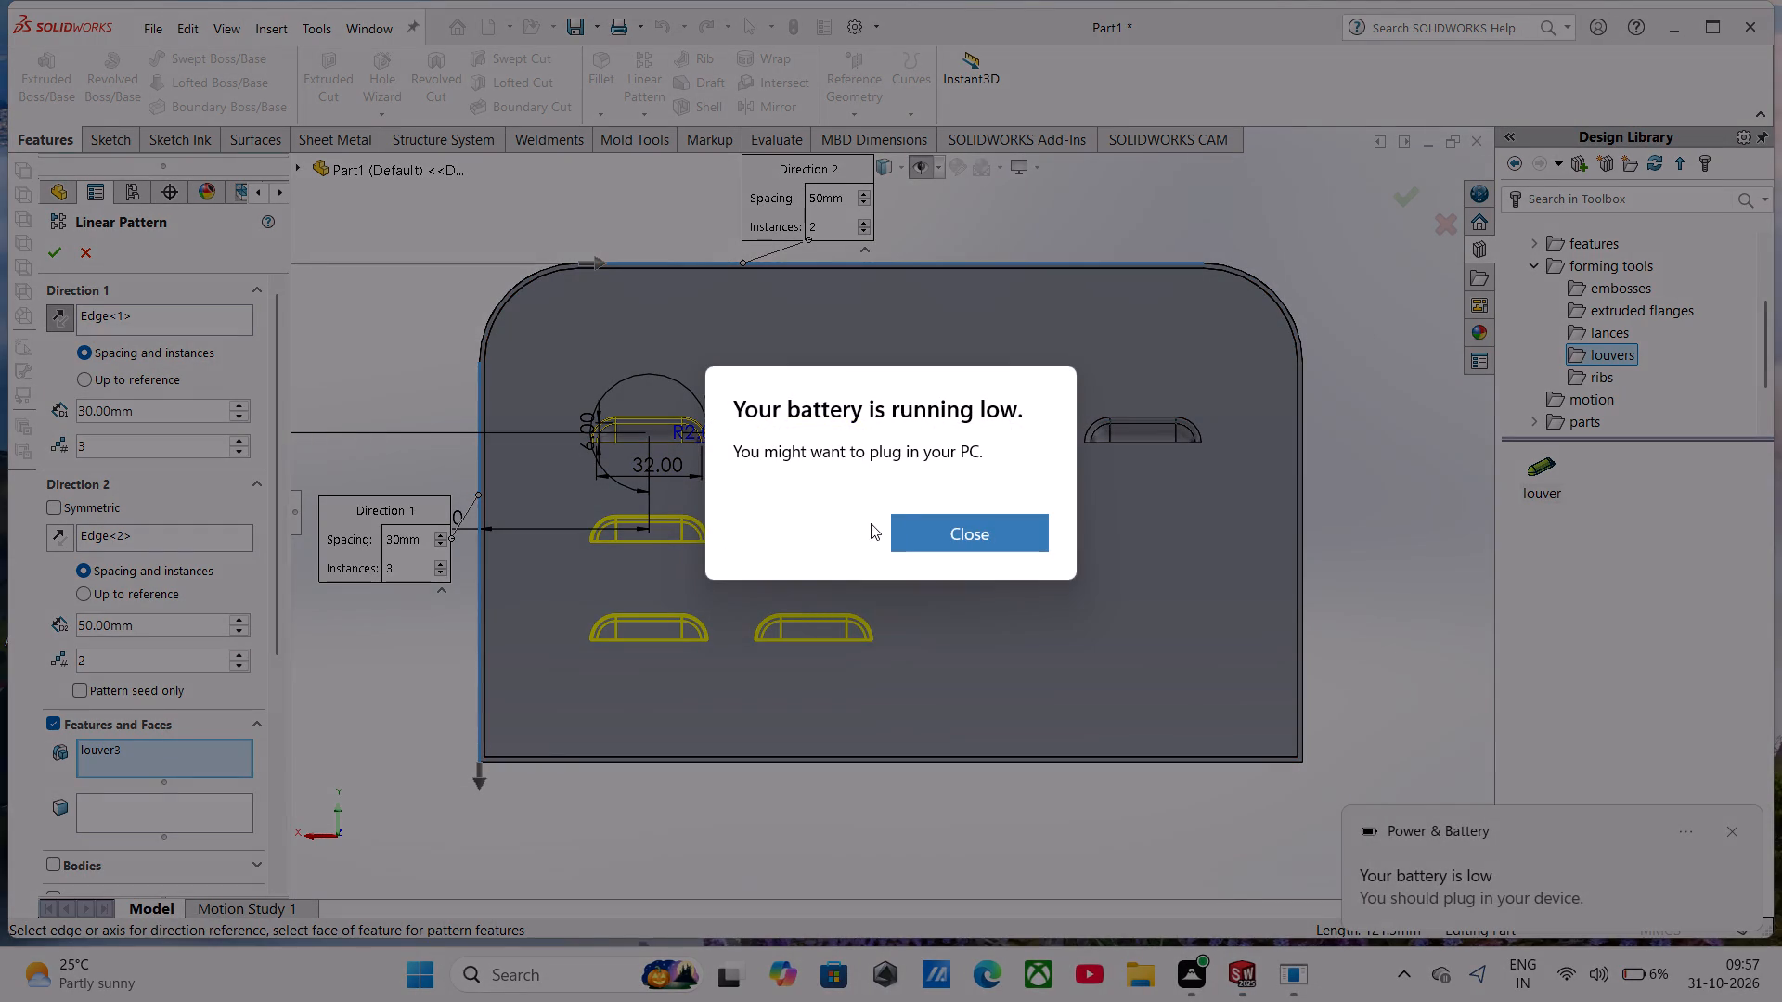
click(916, 538)
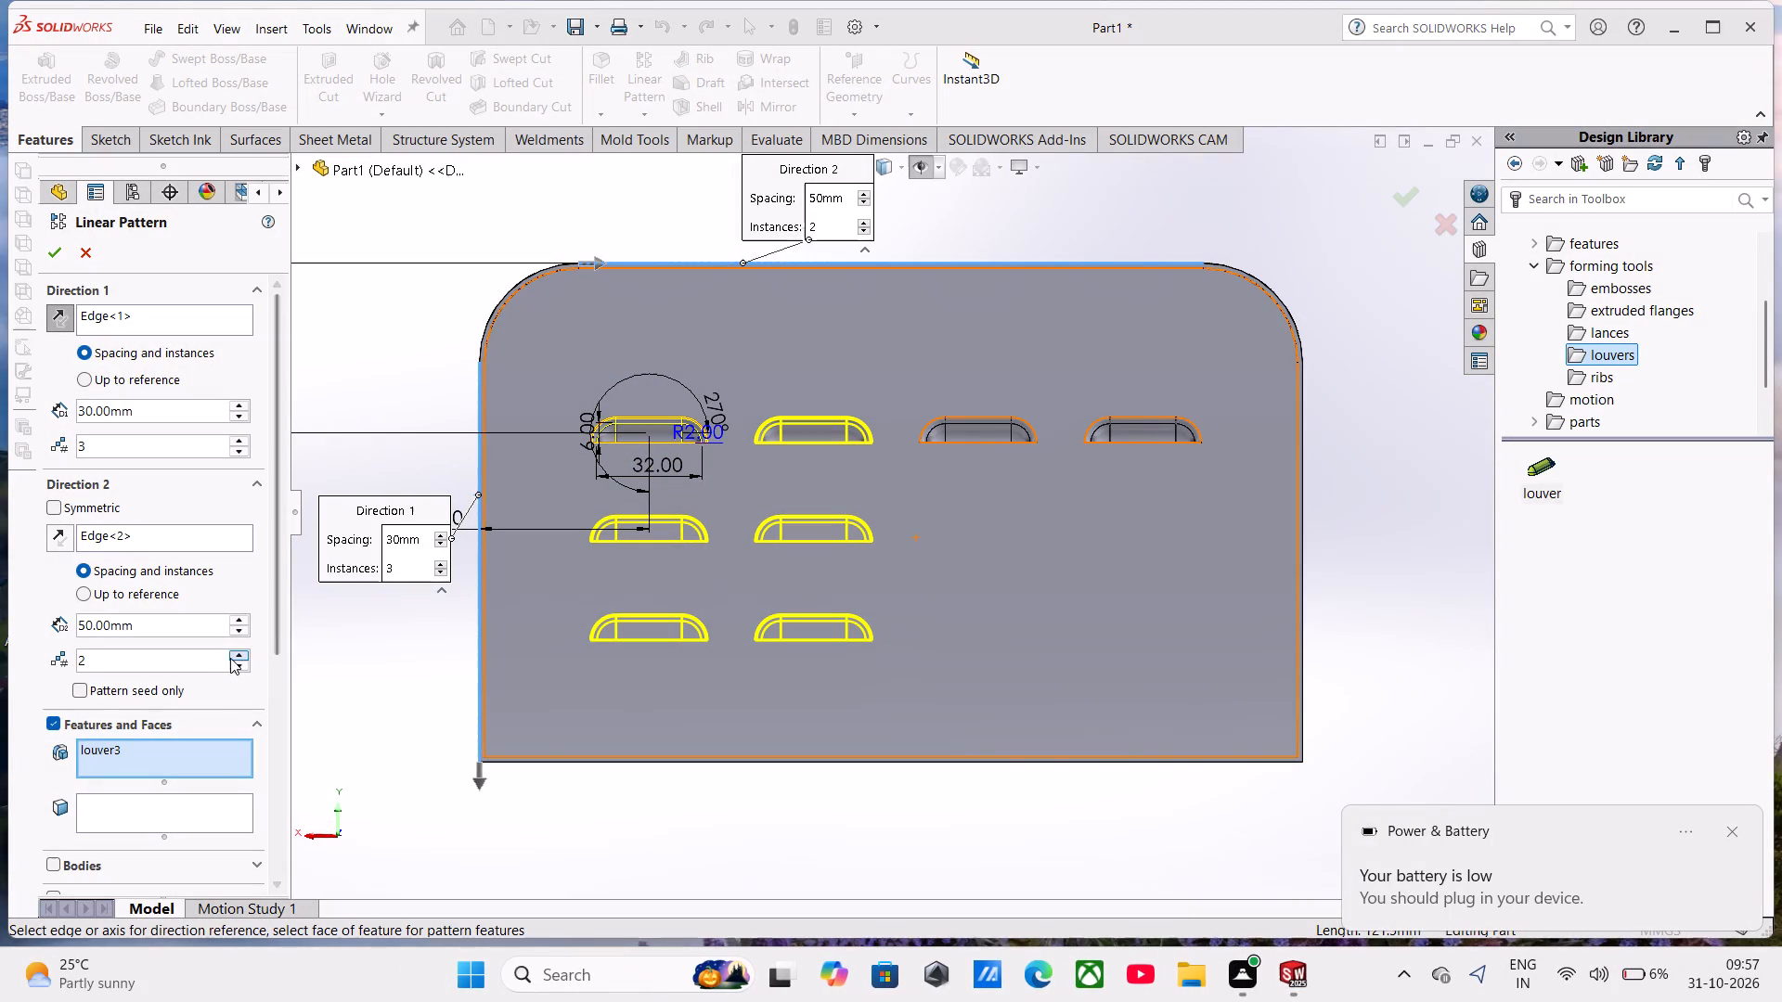
click(236, 654)
click(236, 654)
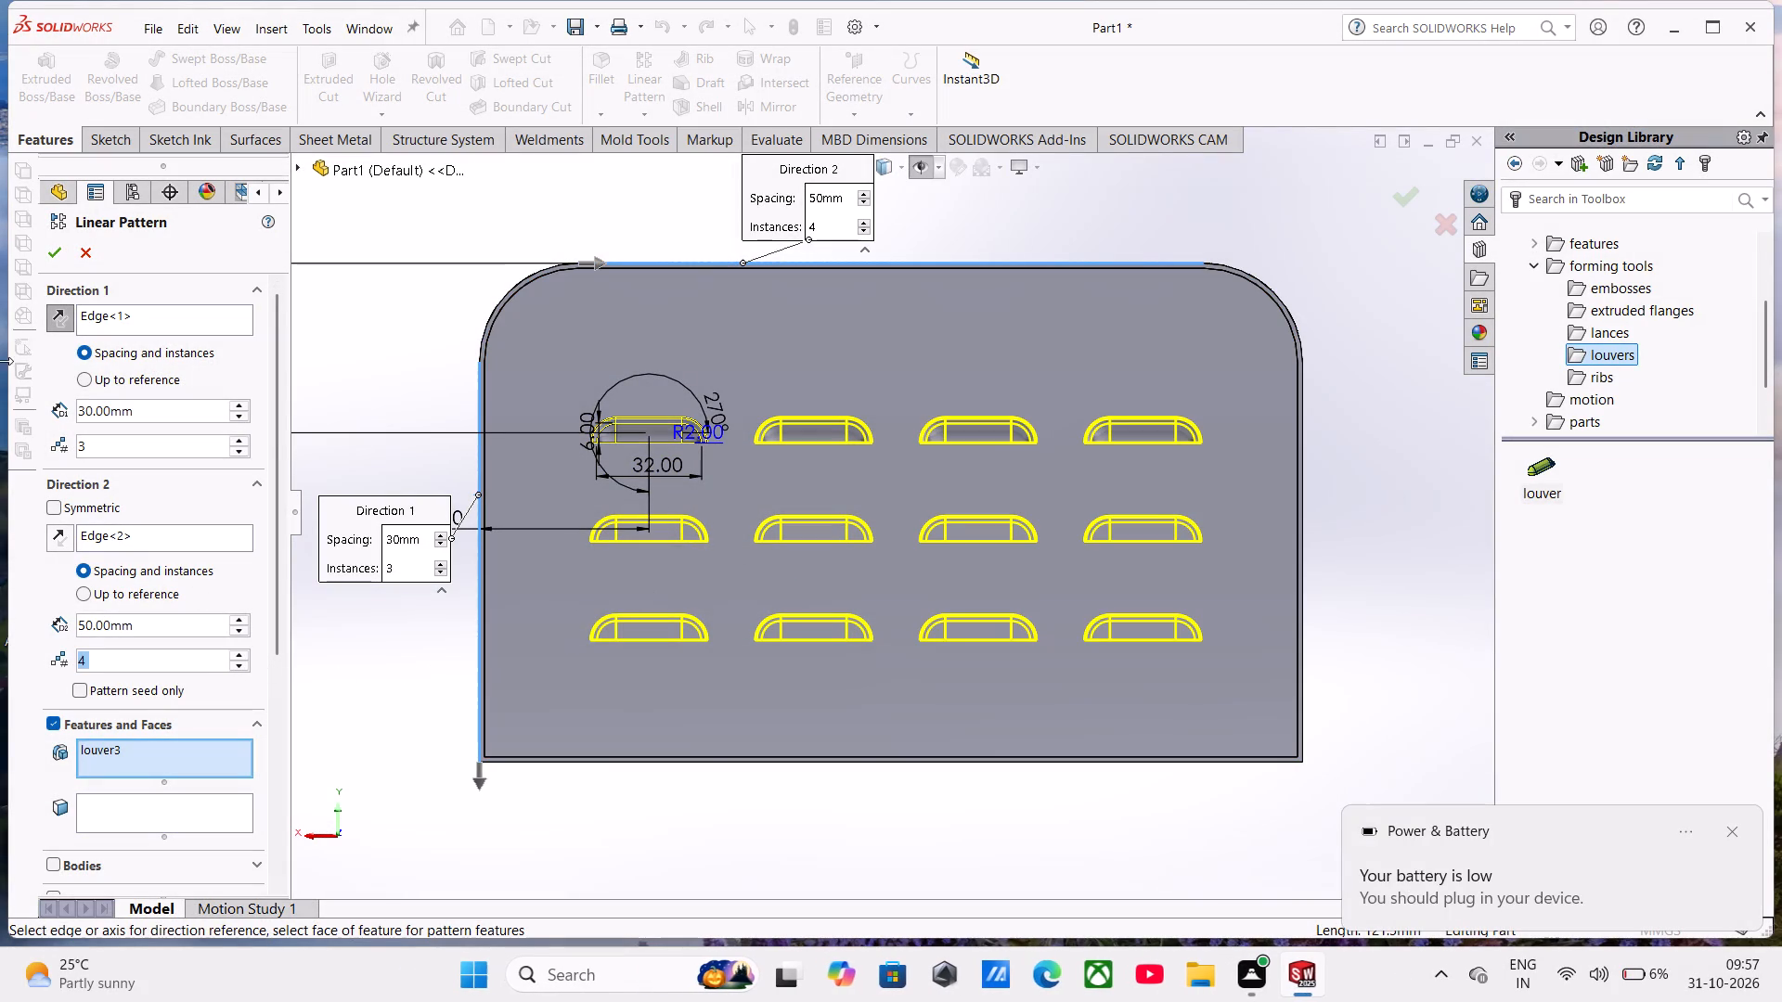
click(55, 258)
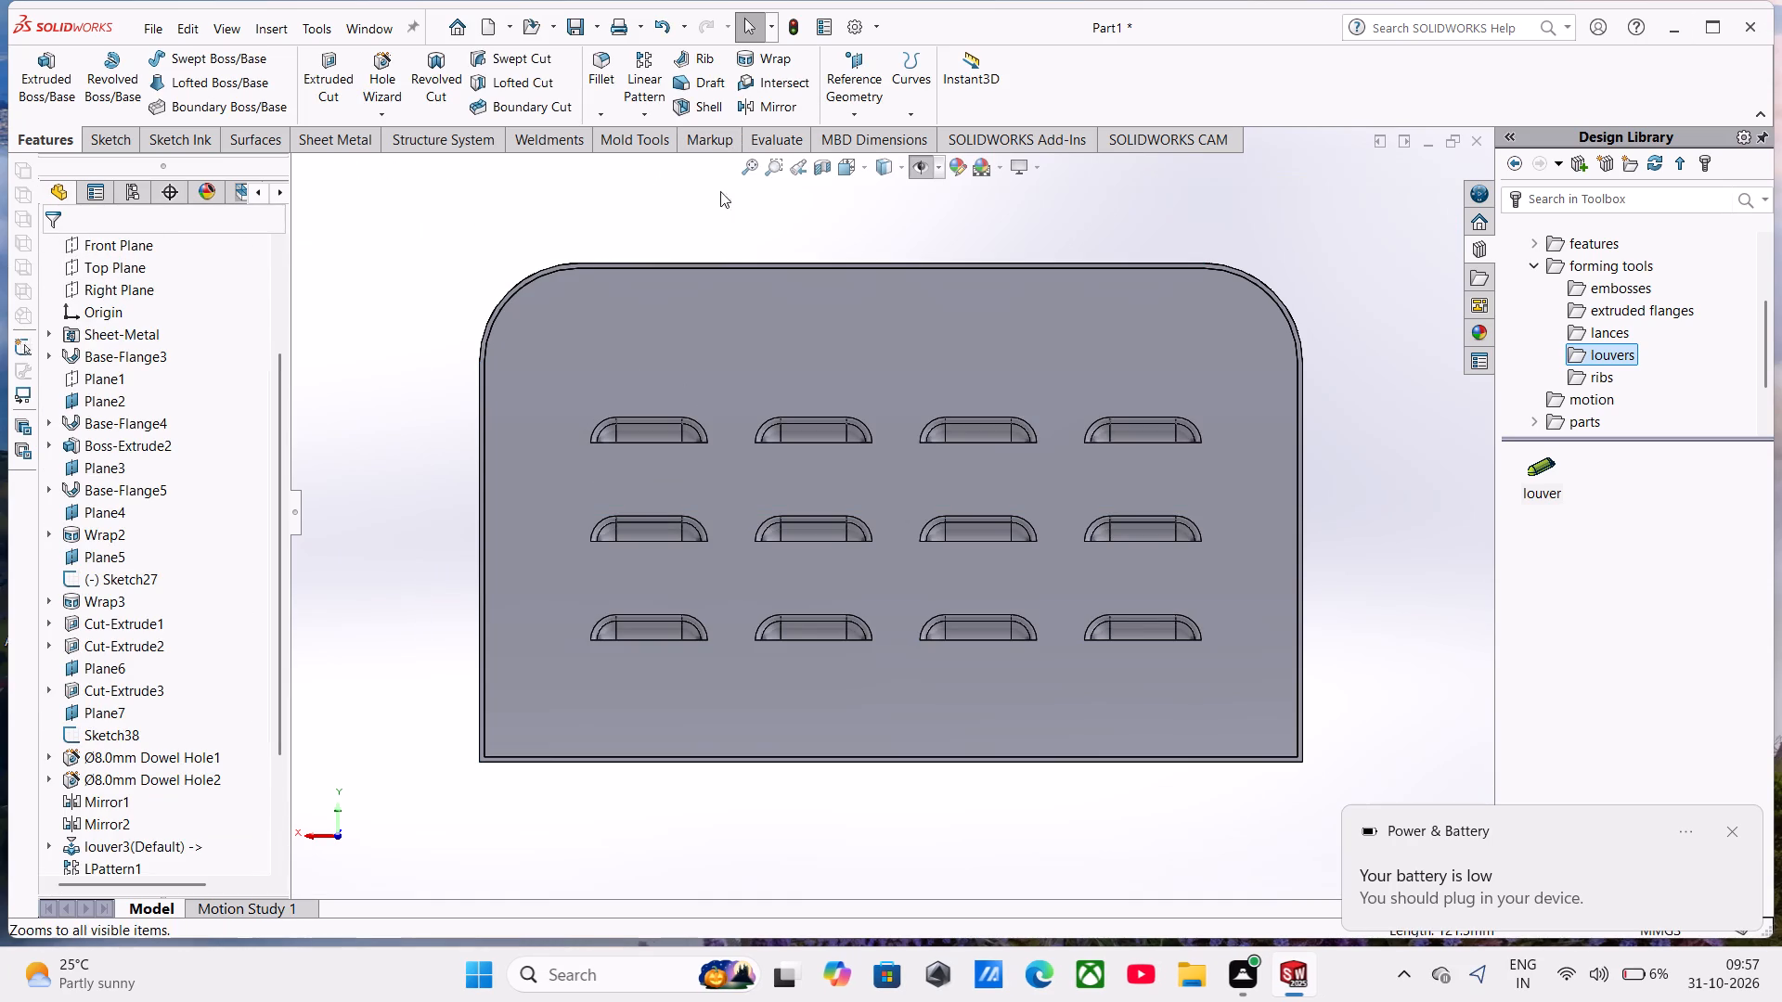
Examine the louver grid on the end panel from outside, from the sides and up close.
middle_drag(1109, 379, 984, 411)
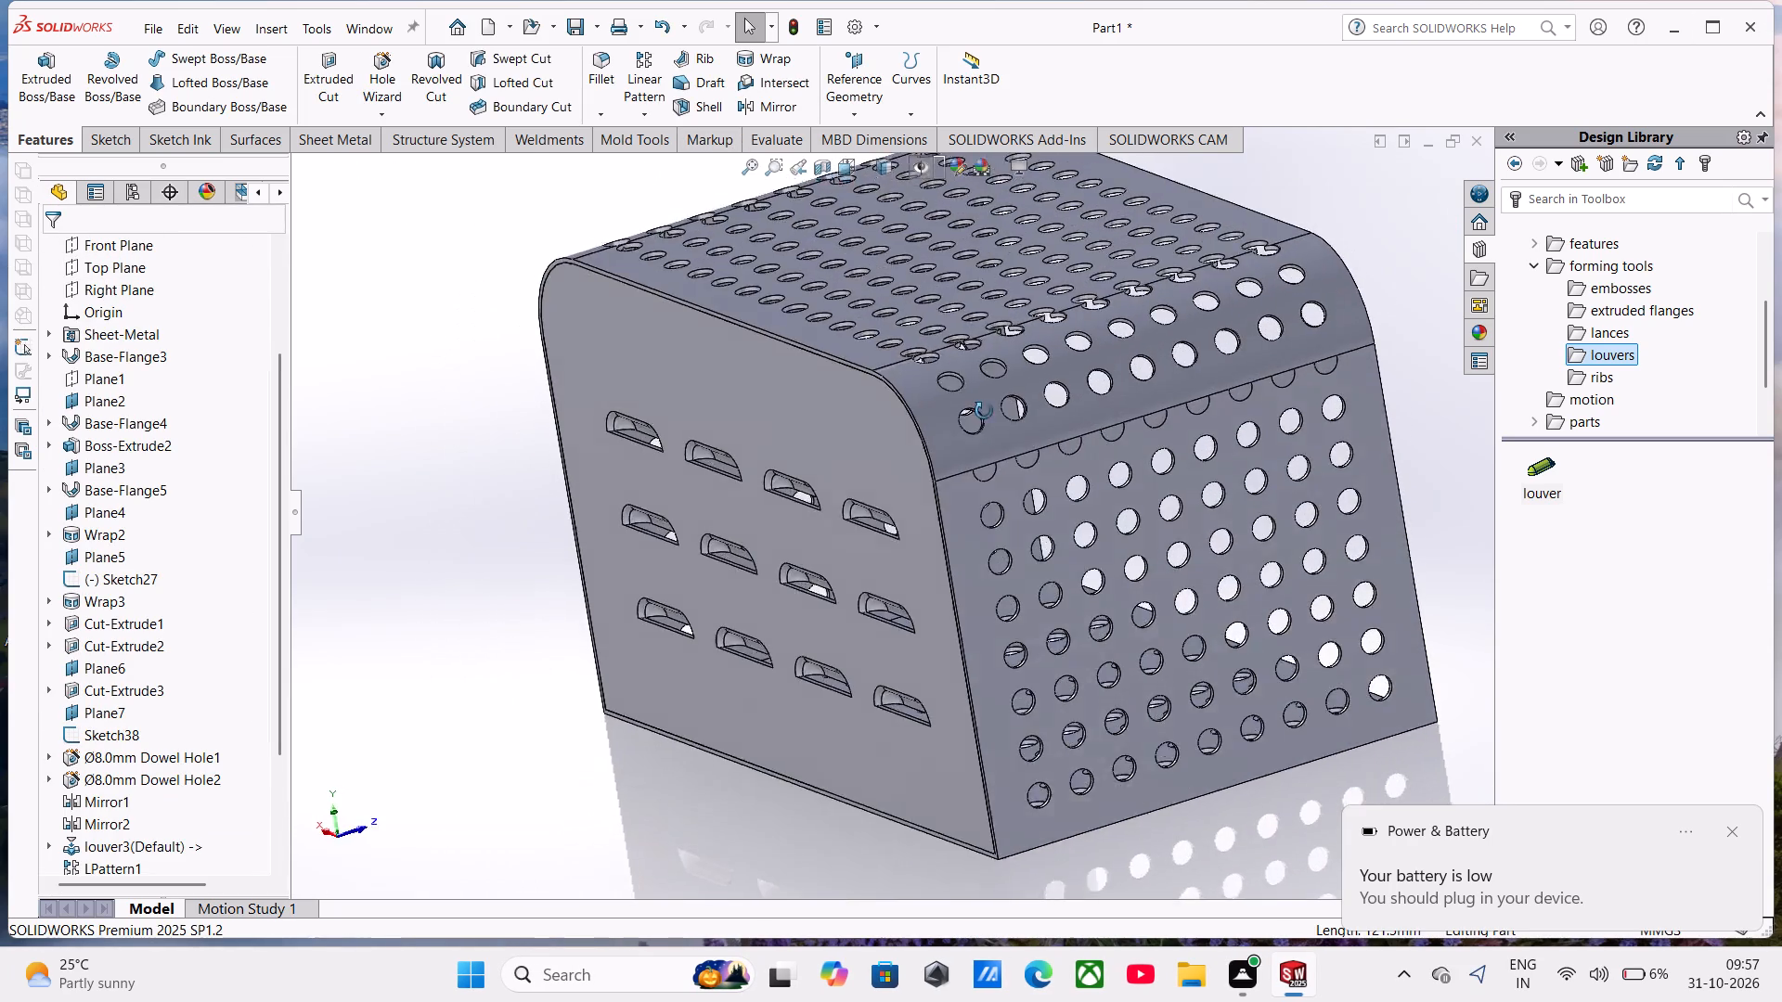
middle_drag(984, 411, 974, 215)
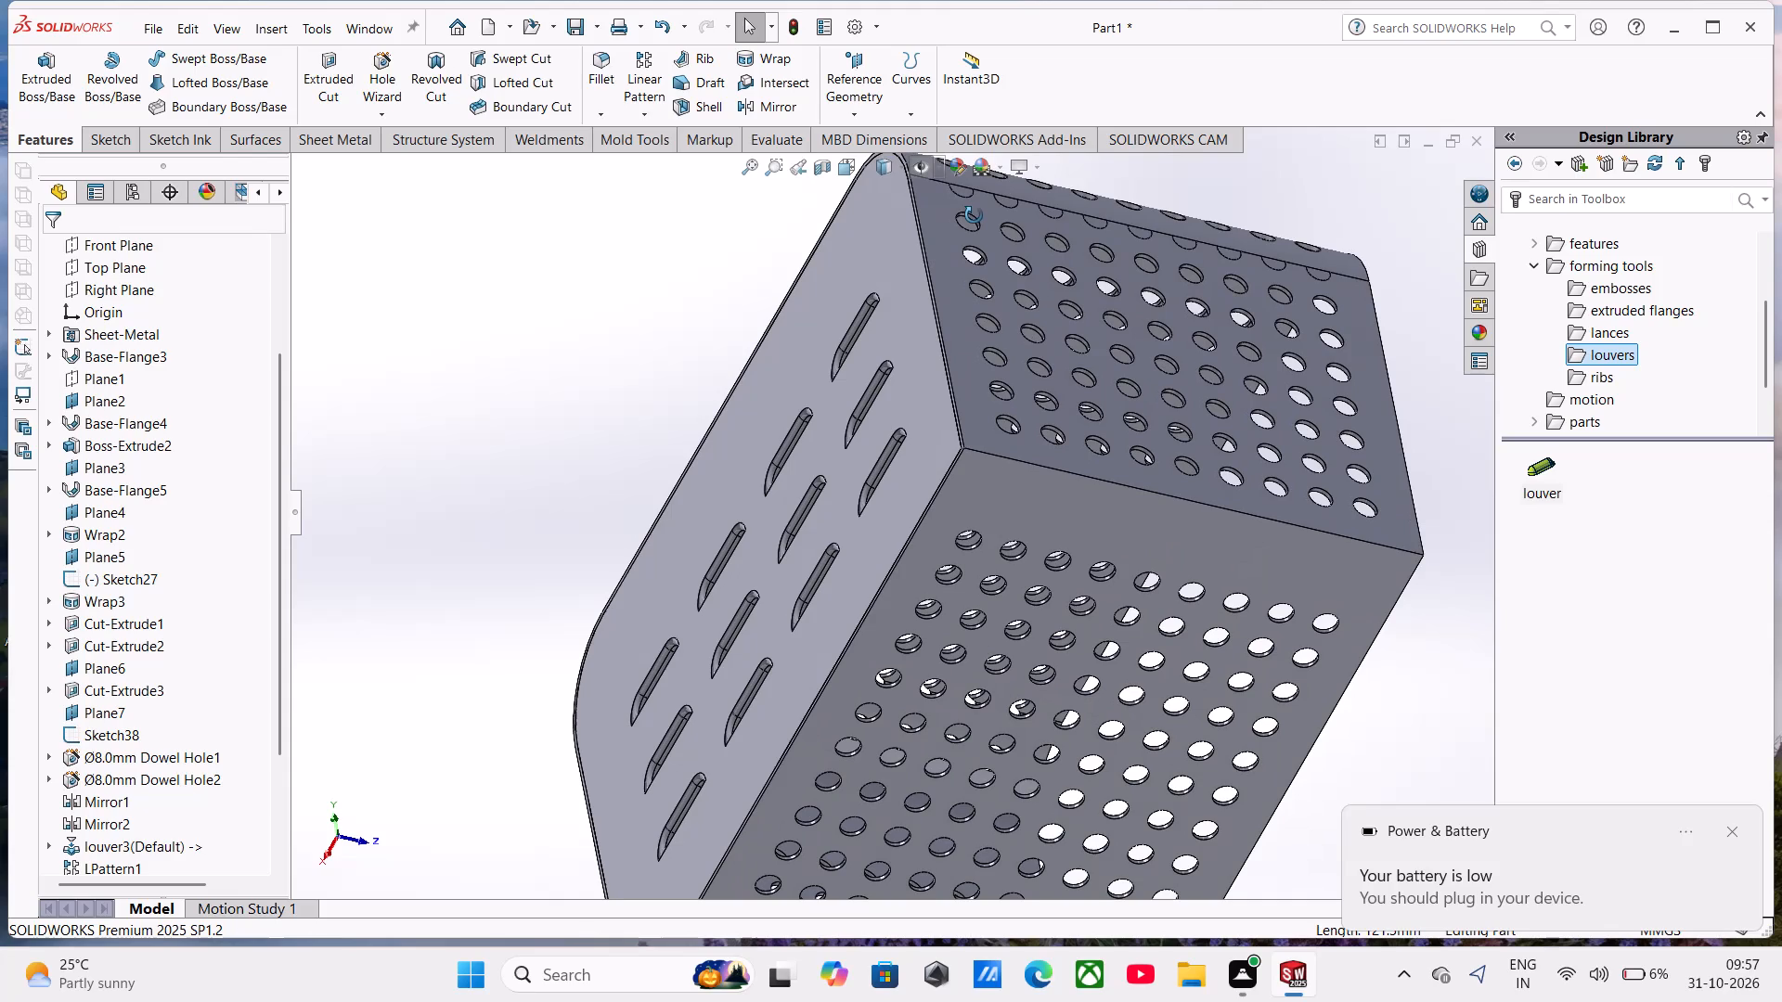
middle_drag(974, 215, 981, 308)
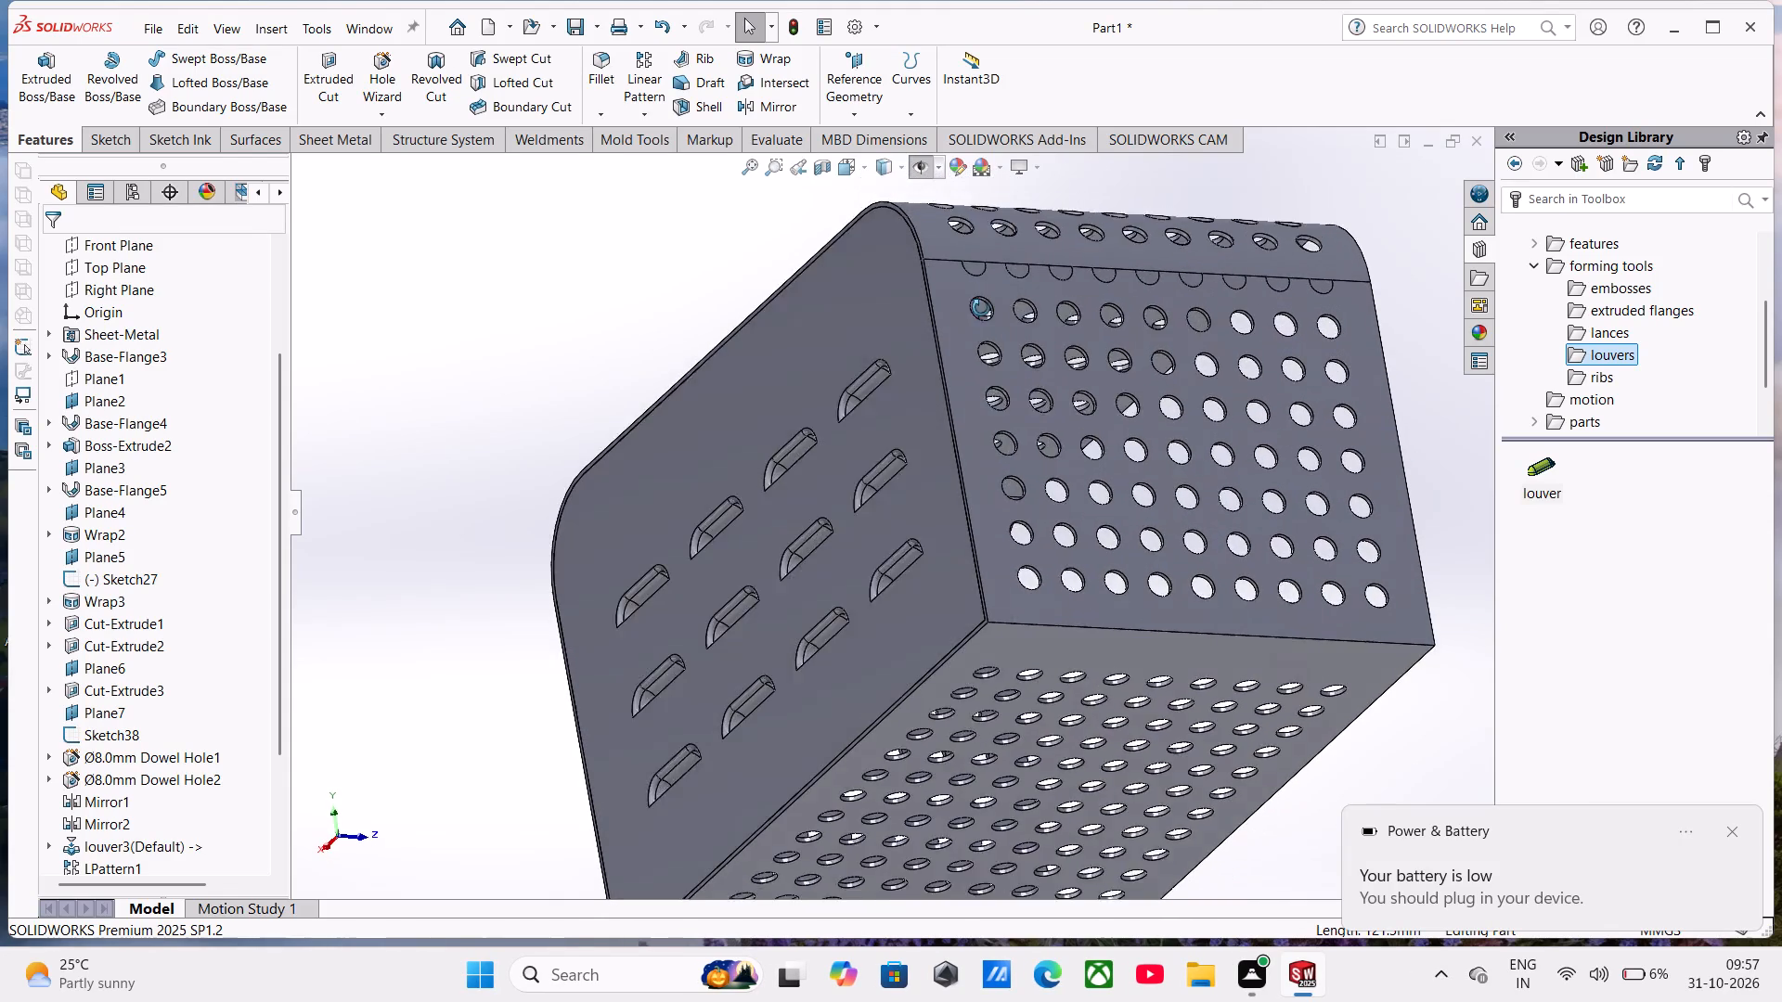
middle_drag(981, 308, 981, 317)
scroll(900, 430, down, 5)
middle_drag(877, 464, 843, 514)
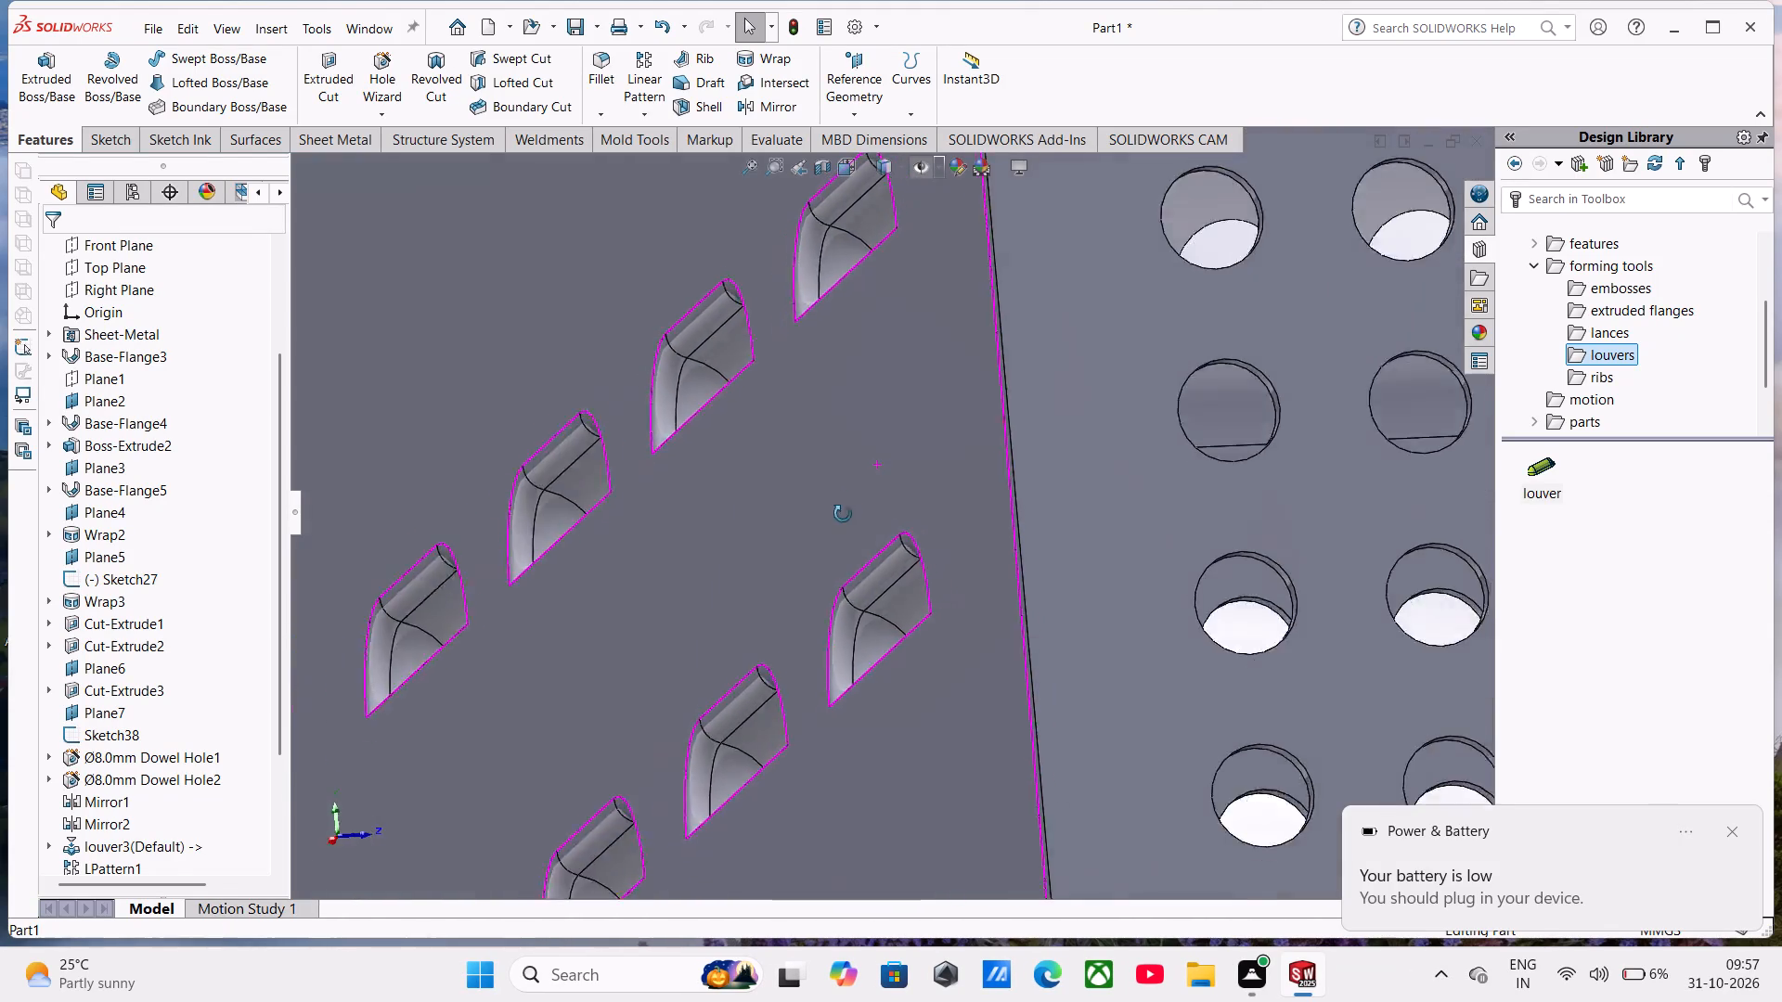
middle_drag(843, 514, 641, 584)
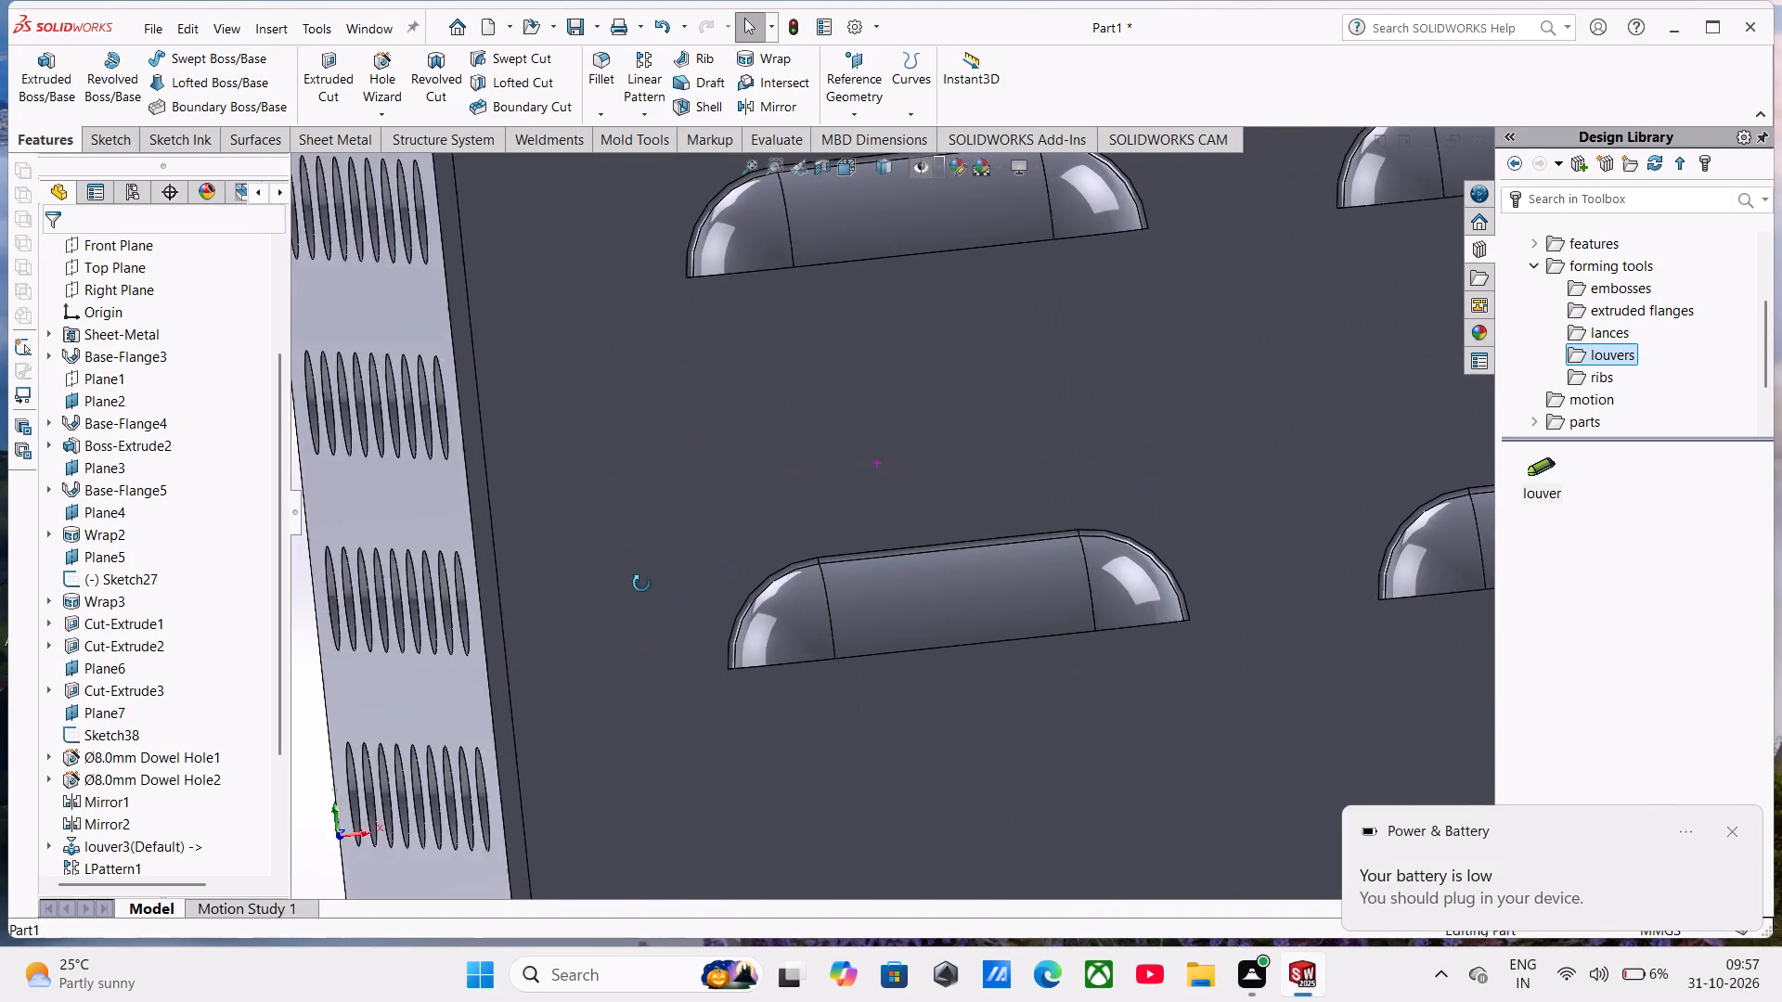
middle_drag(641, 584, 833, 553)
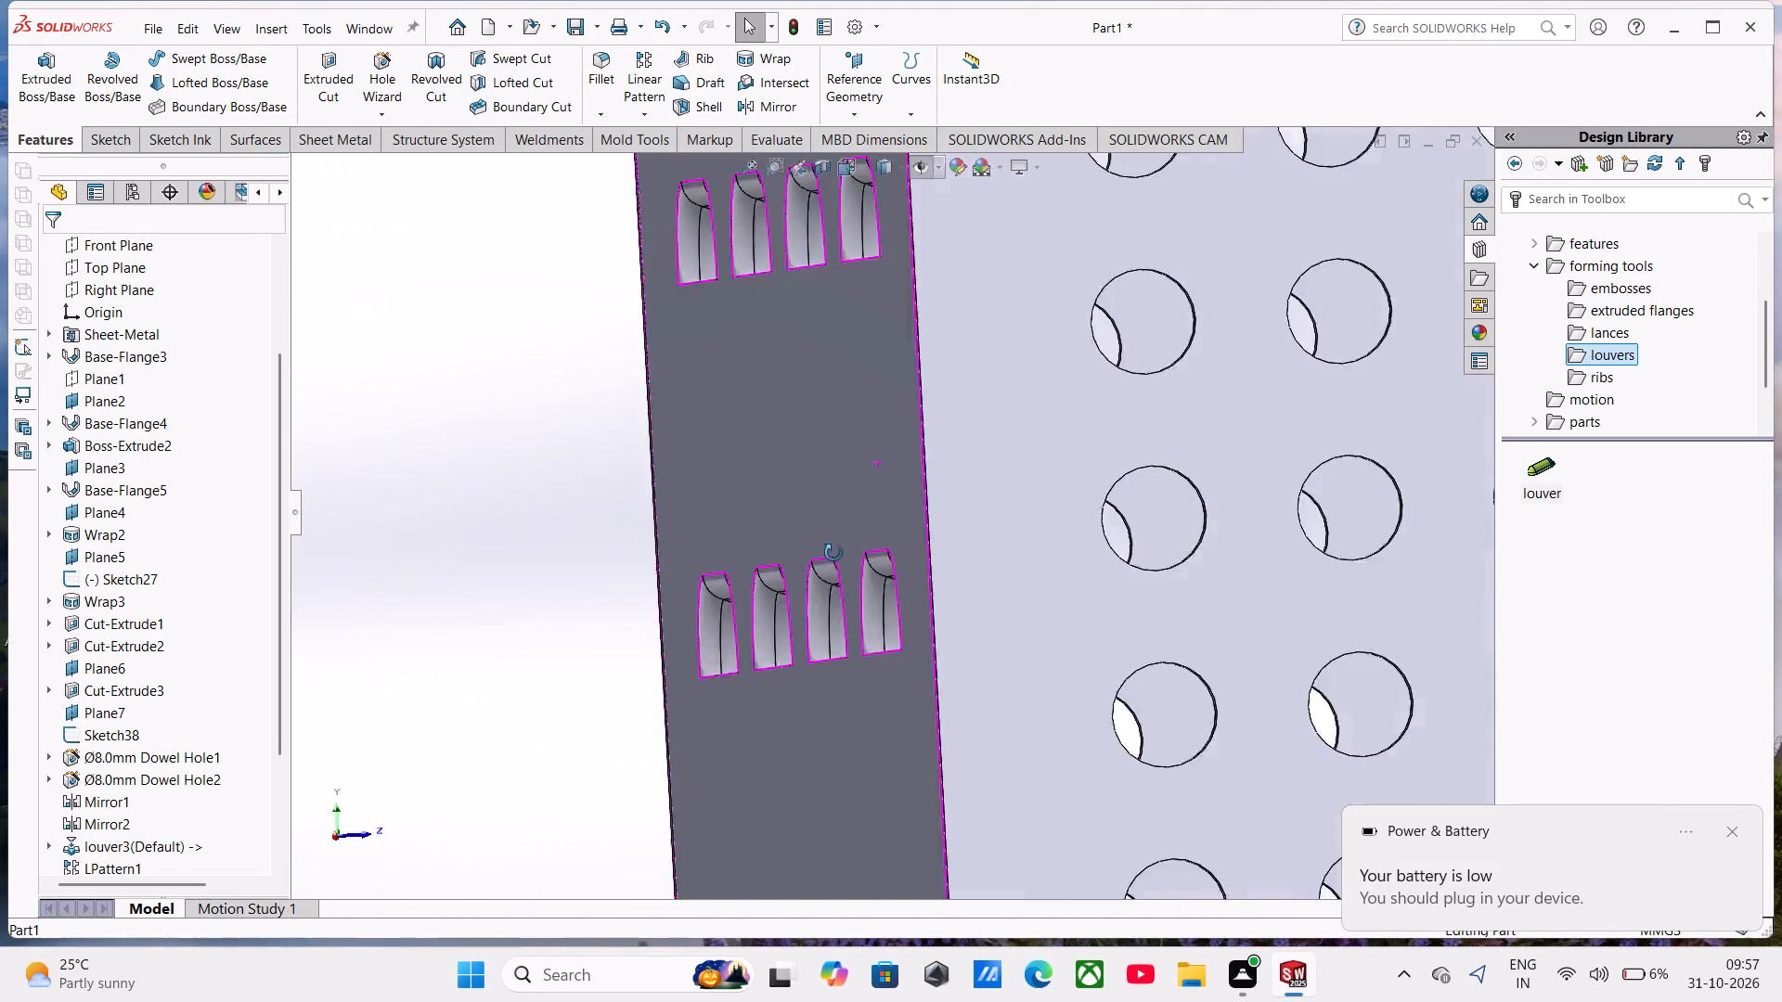
middle_drag(833, 553, 910, 560)
scroll(910, 560, up, 7)
middle_drag(901, 559, 957, 546)
scroll(901, 559, up, 1)
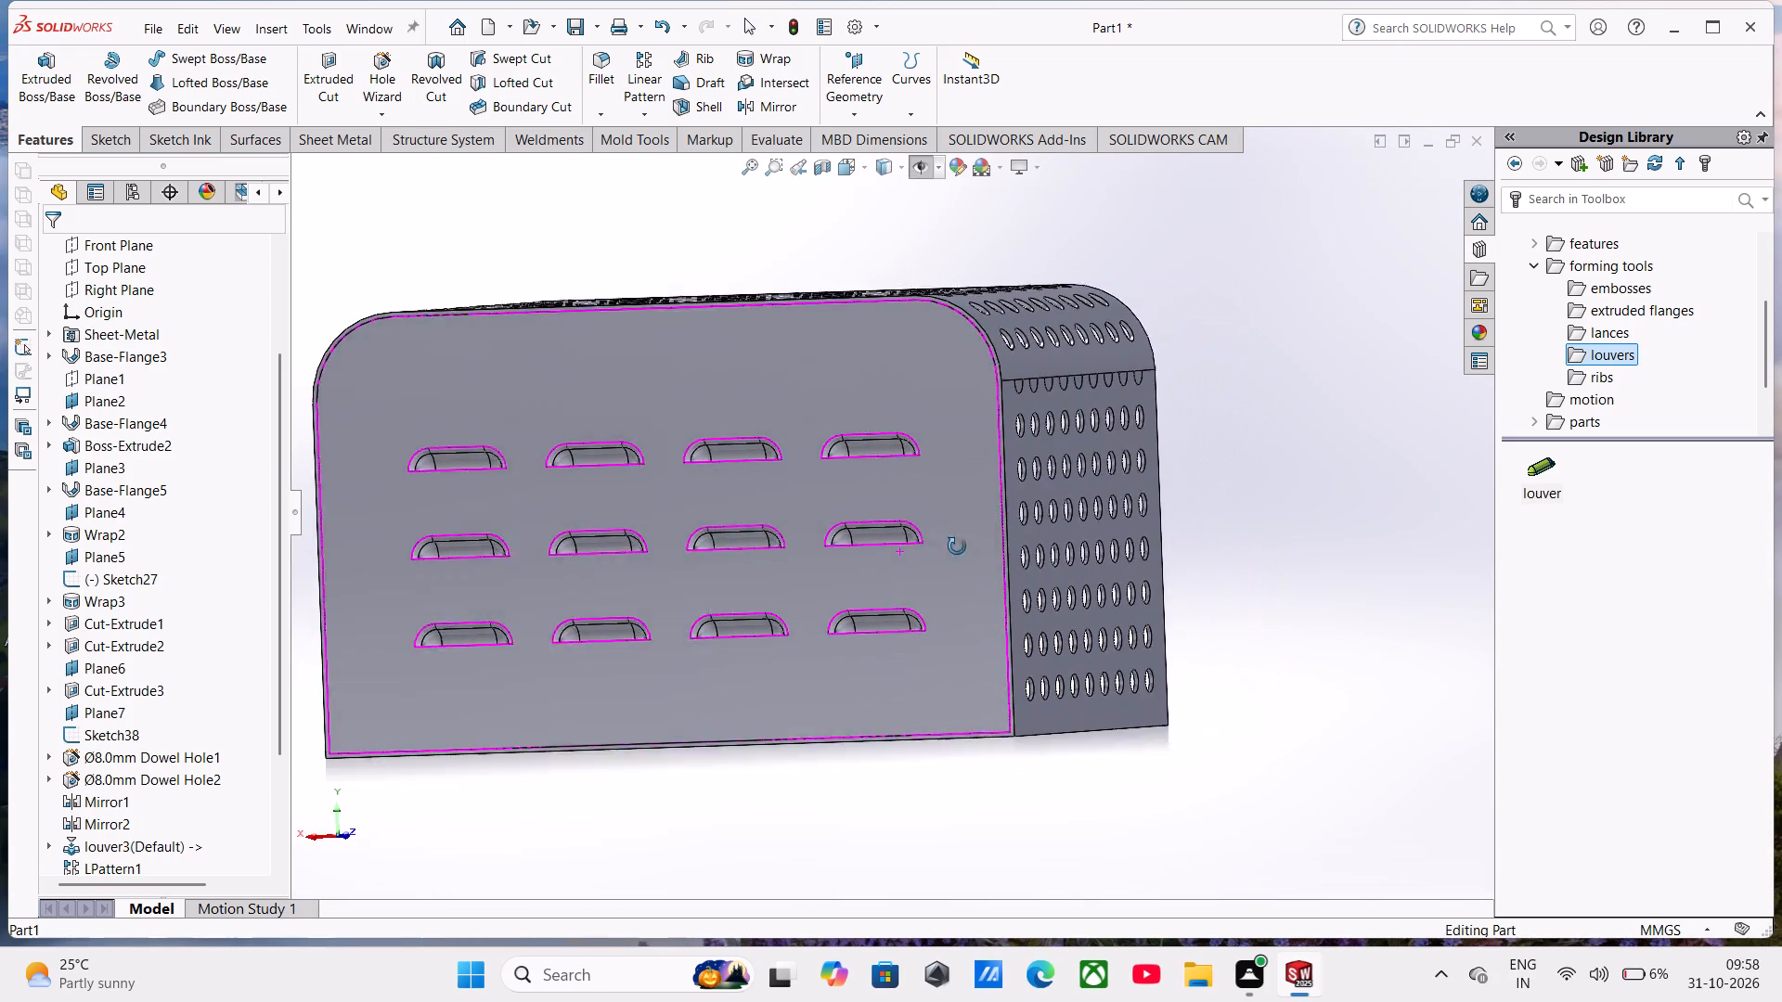
middle_drag(957, 546, 969, 548)
scroll(854, 521, down, 1)
scroll(854, 521, up, 2)
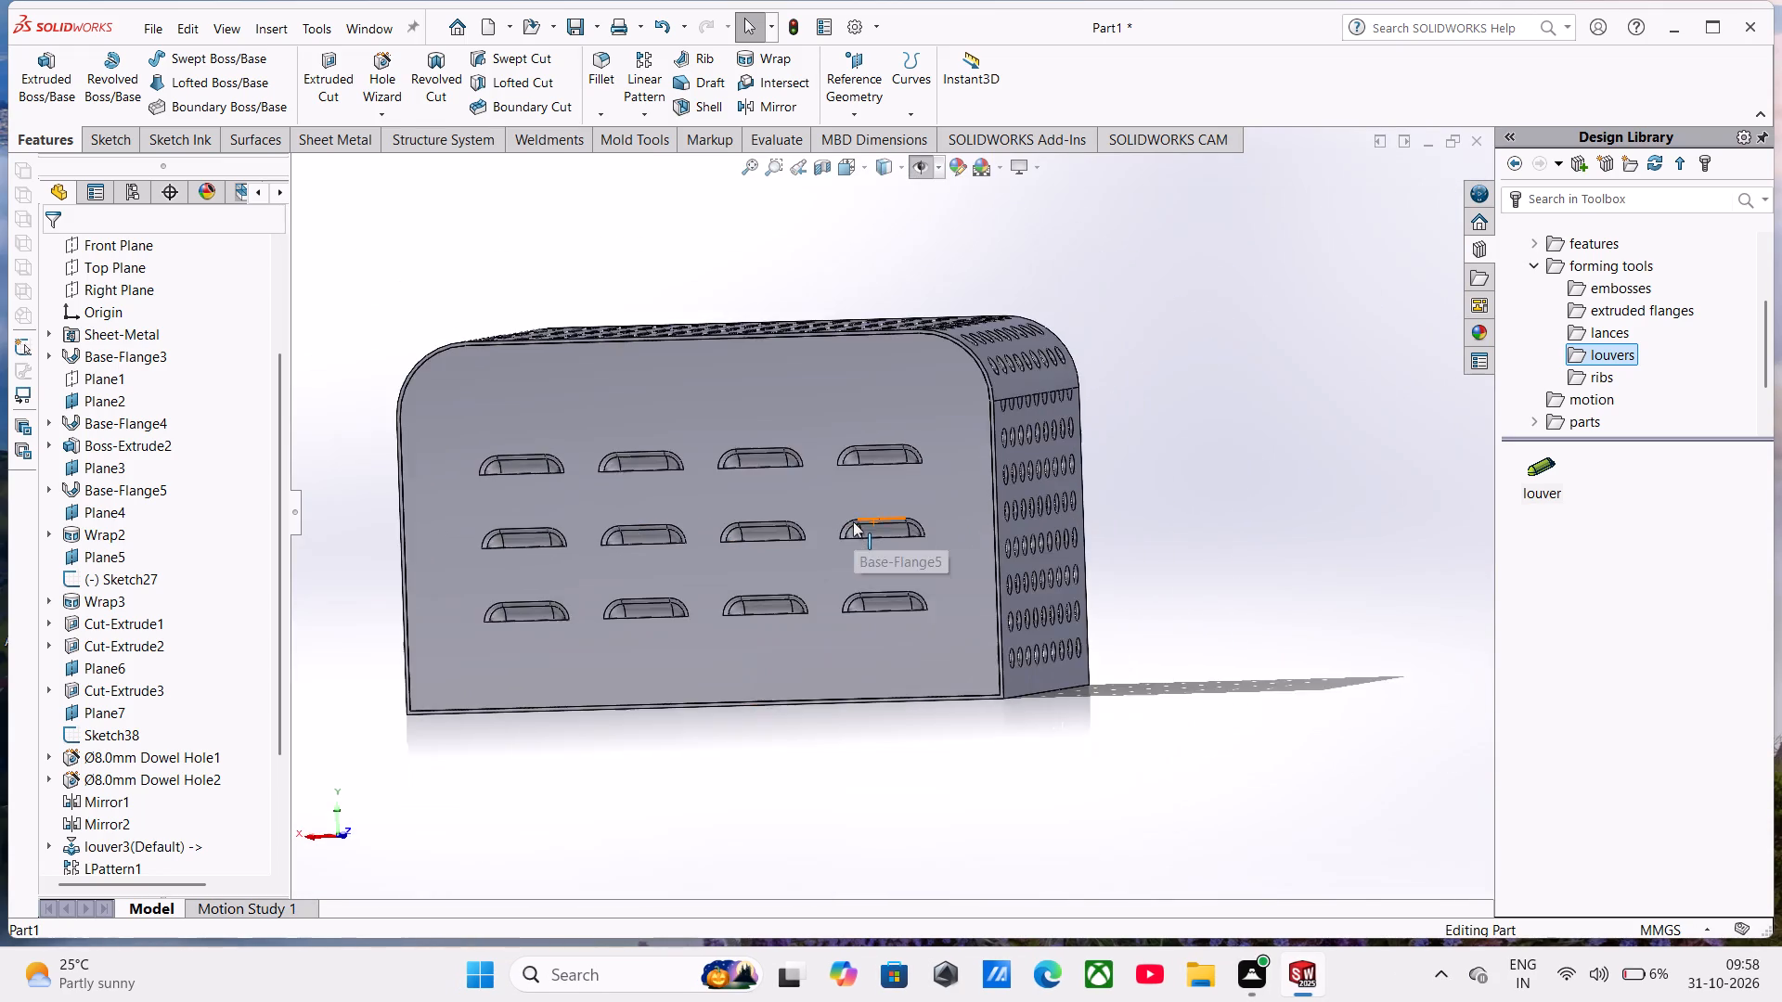
Edit the original louver on the end panel and flip its forming tool to the panel's opposite side.
scroll(853, 521, up, 1)
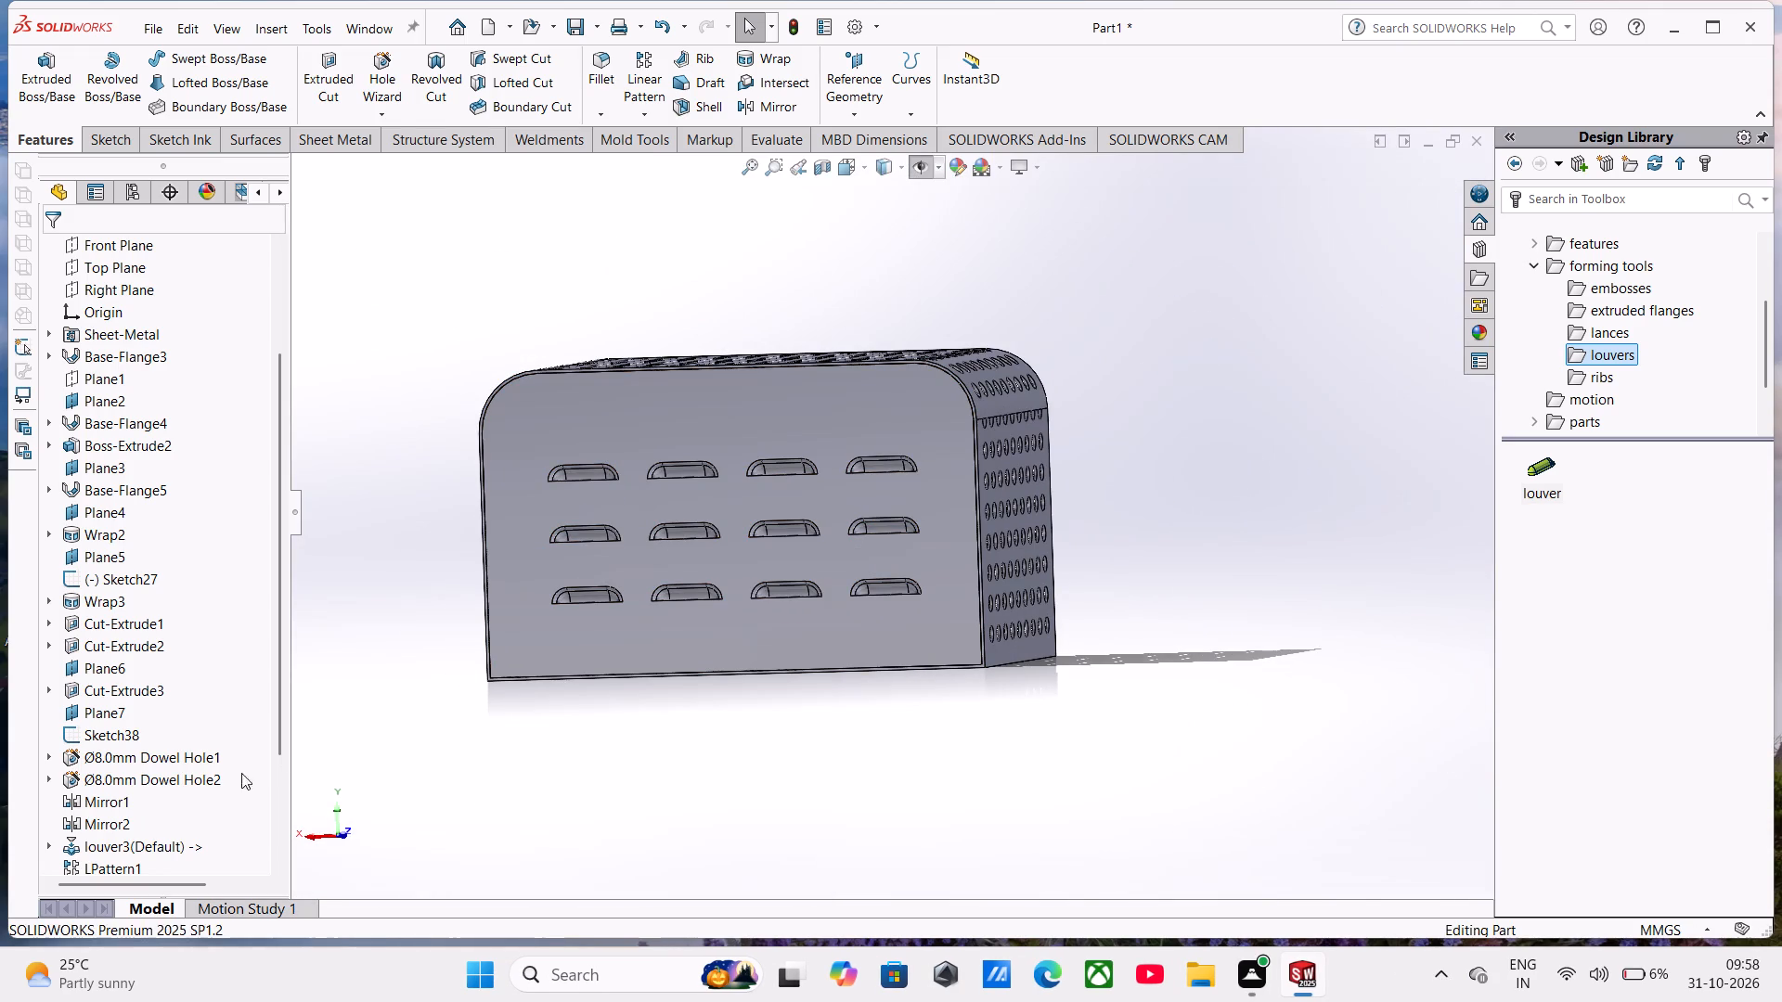
scroll(221, 795, down, 3)
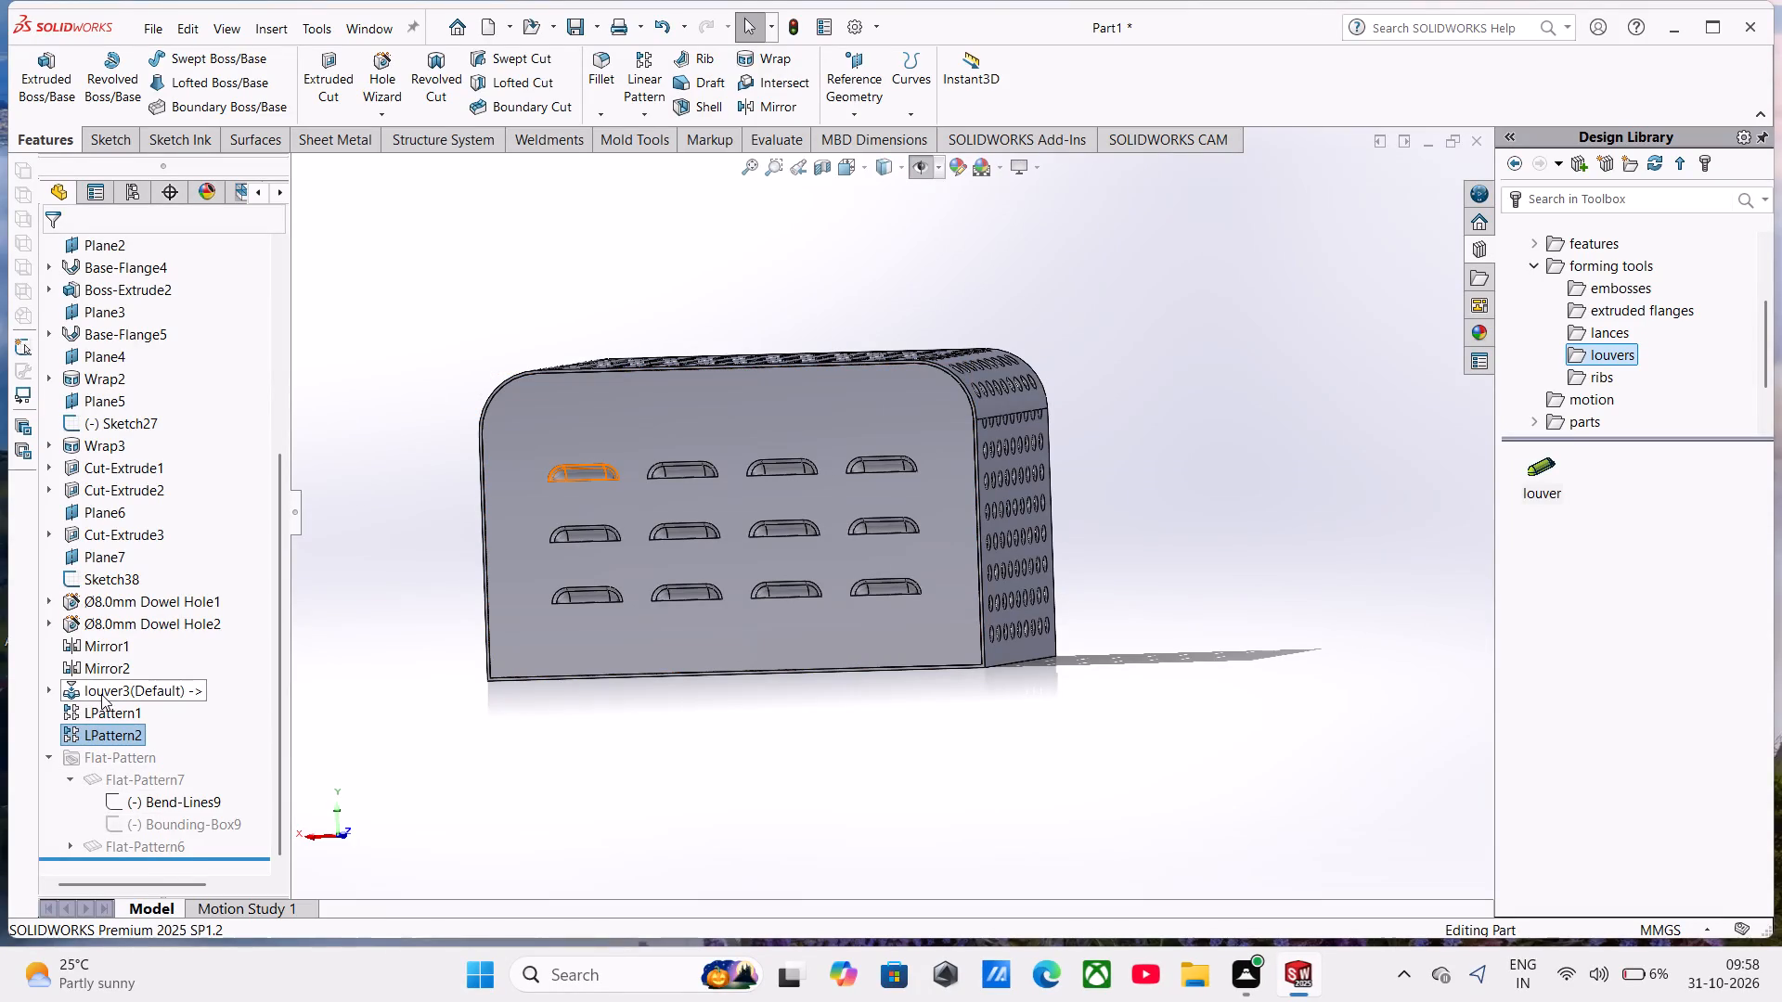
right_click(101, 694)
click(127, 512)
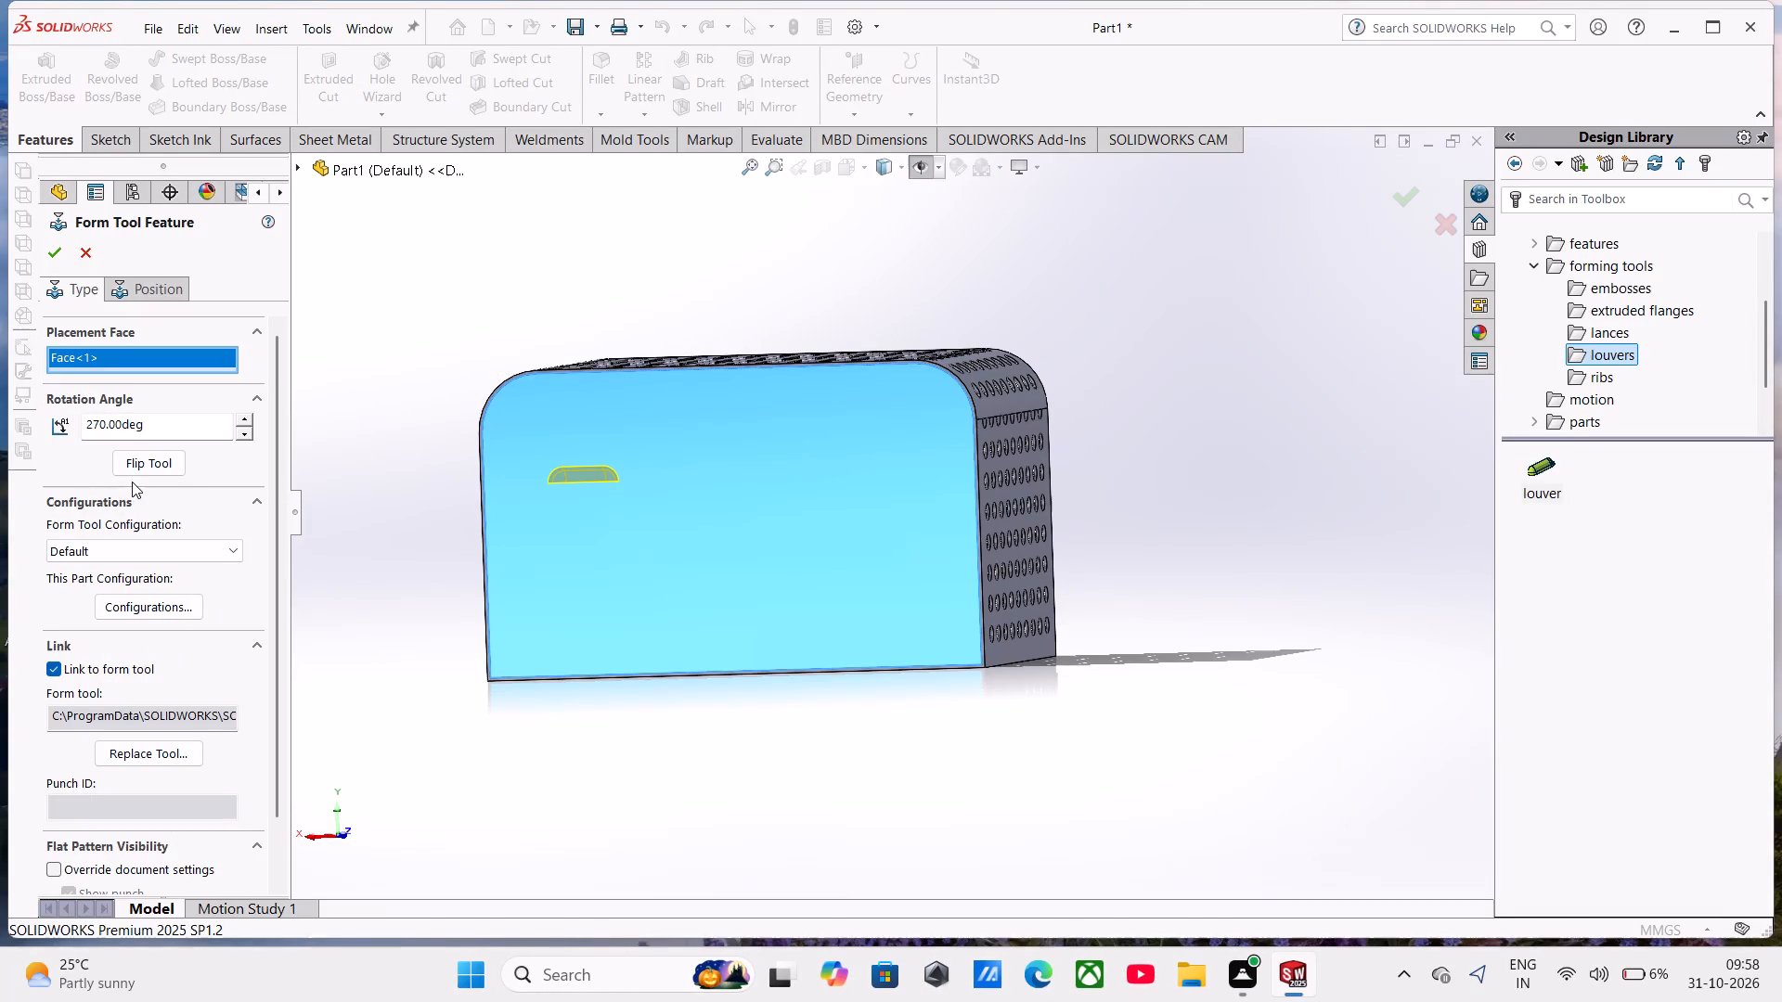
click(144, 471)
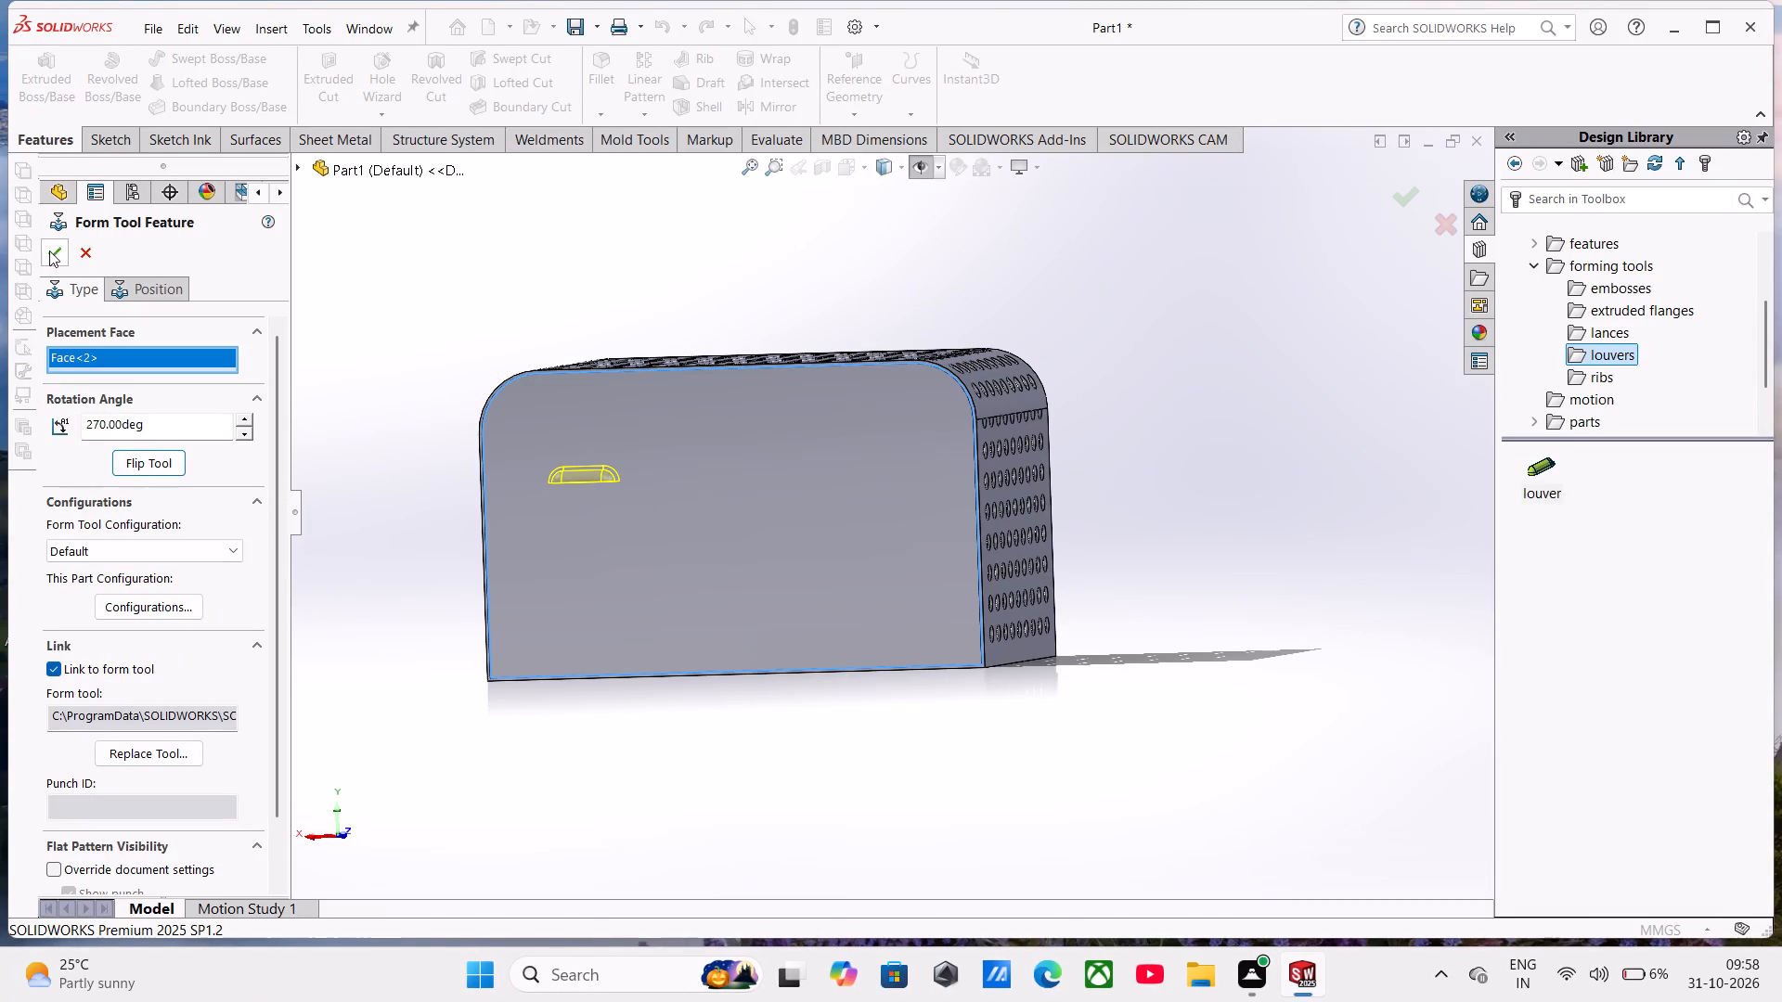
click(53, 257)
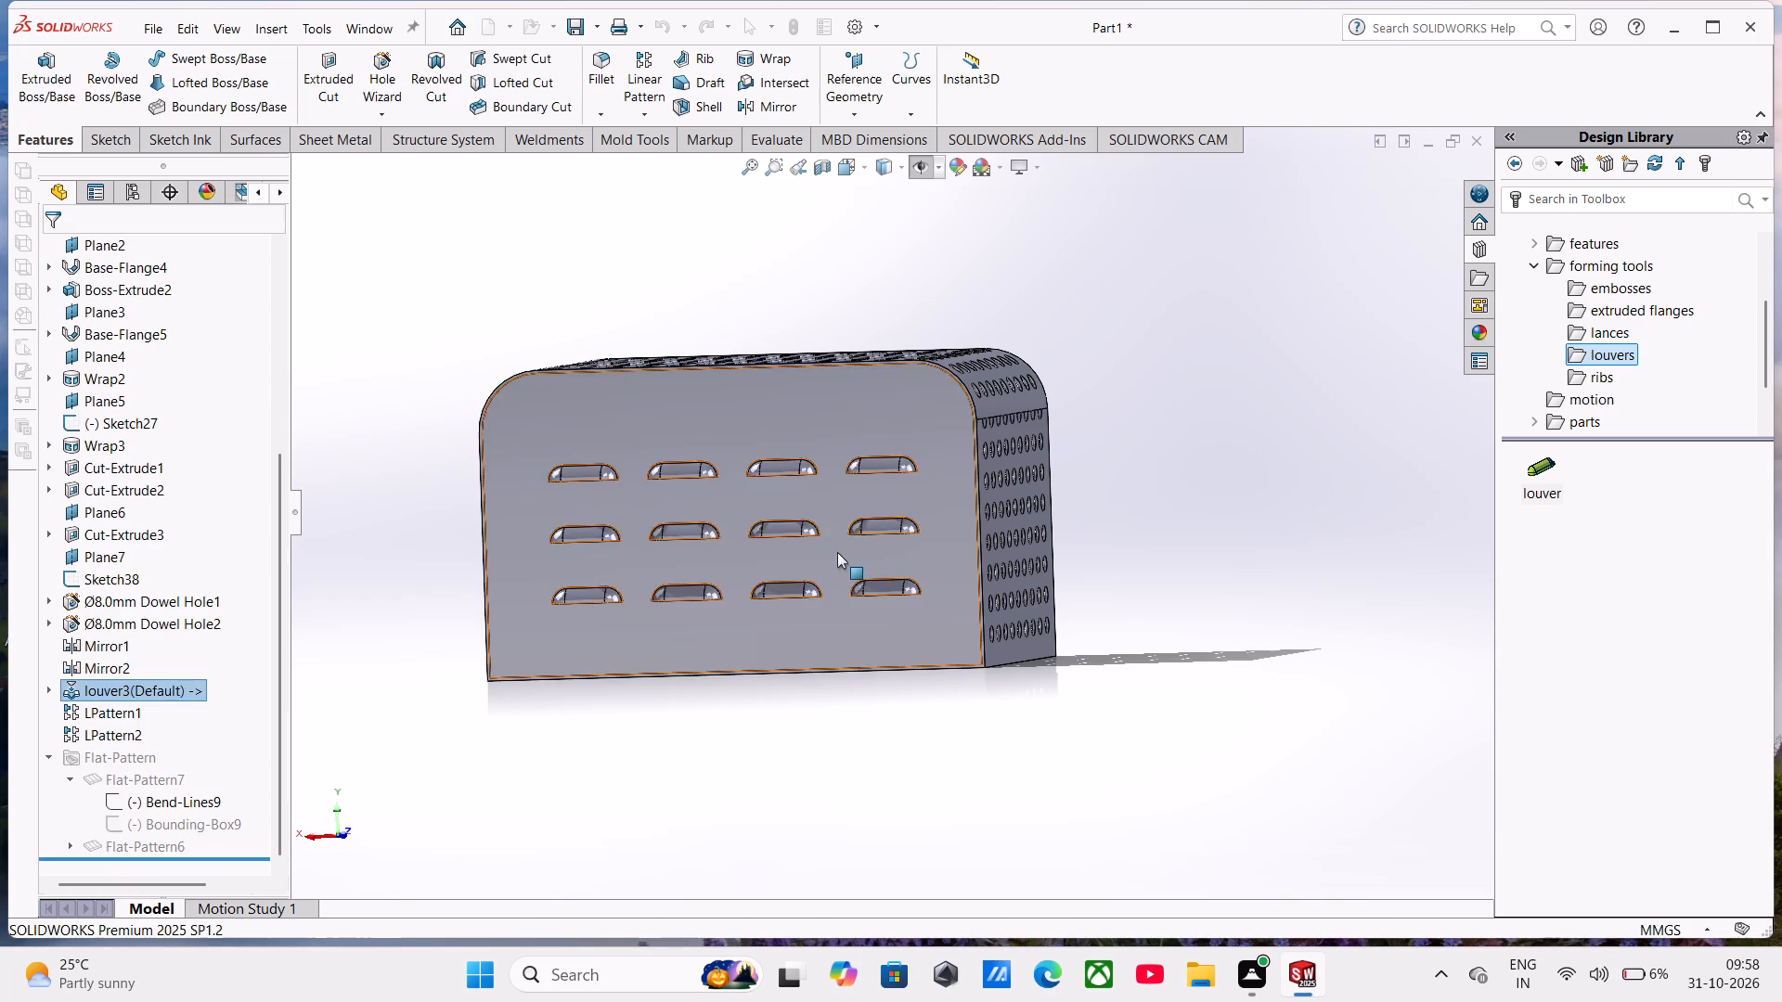
middle_click(837, 553)
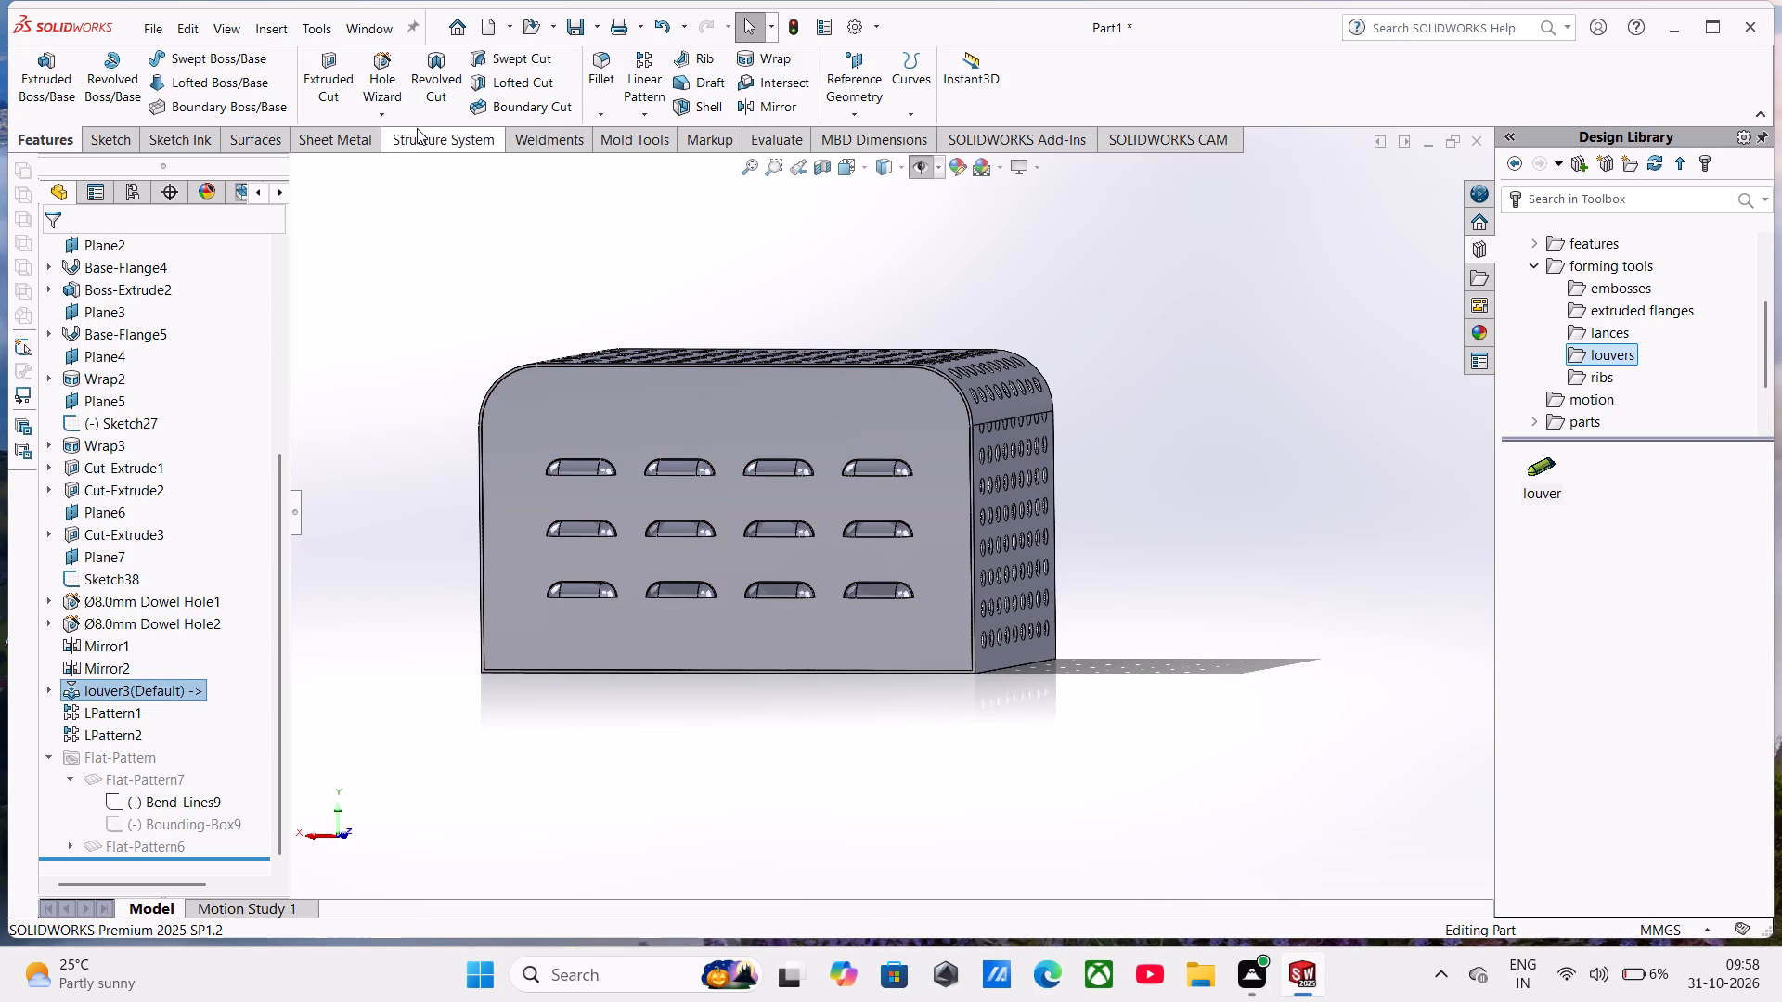
Start a sketch on the flat perforated bottom face of the base flange.
click(349, 127)
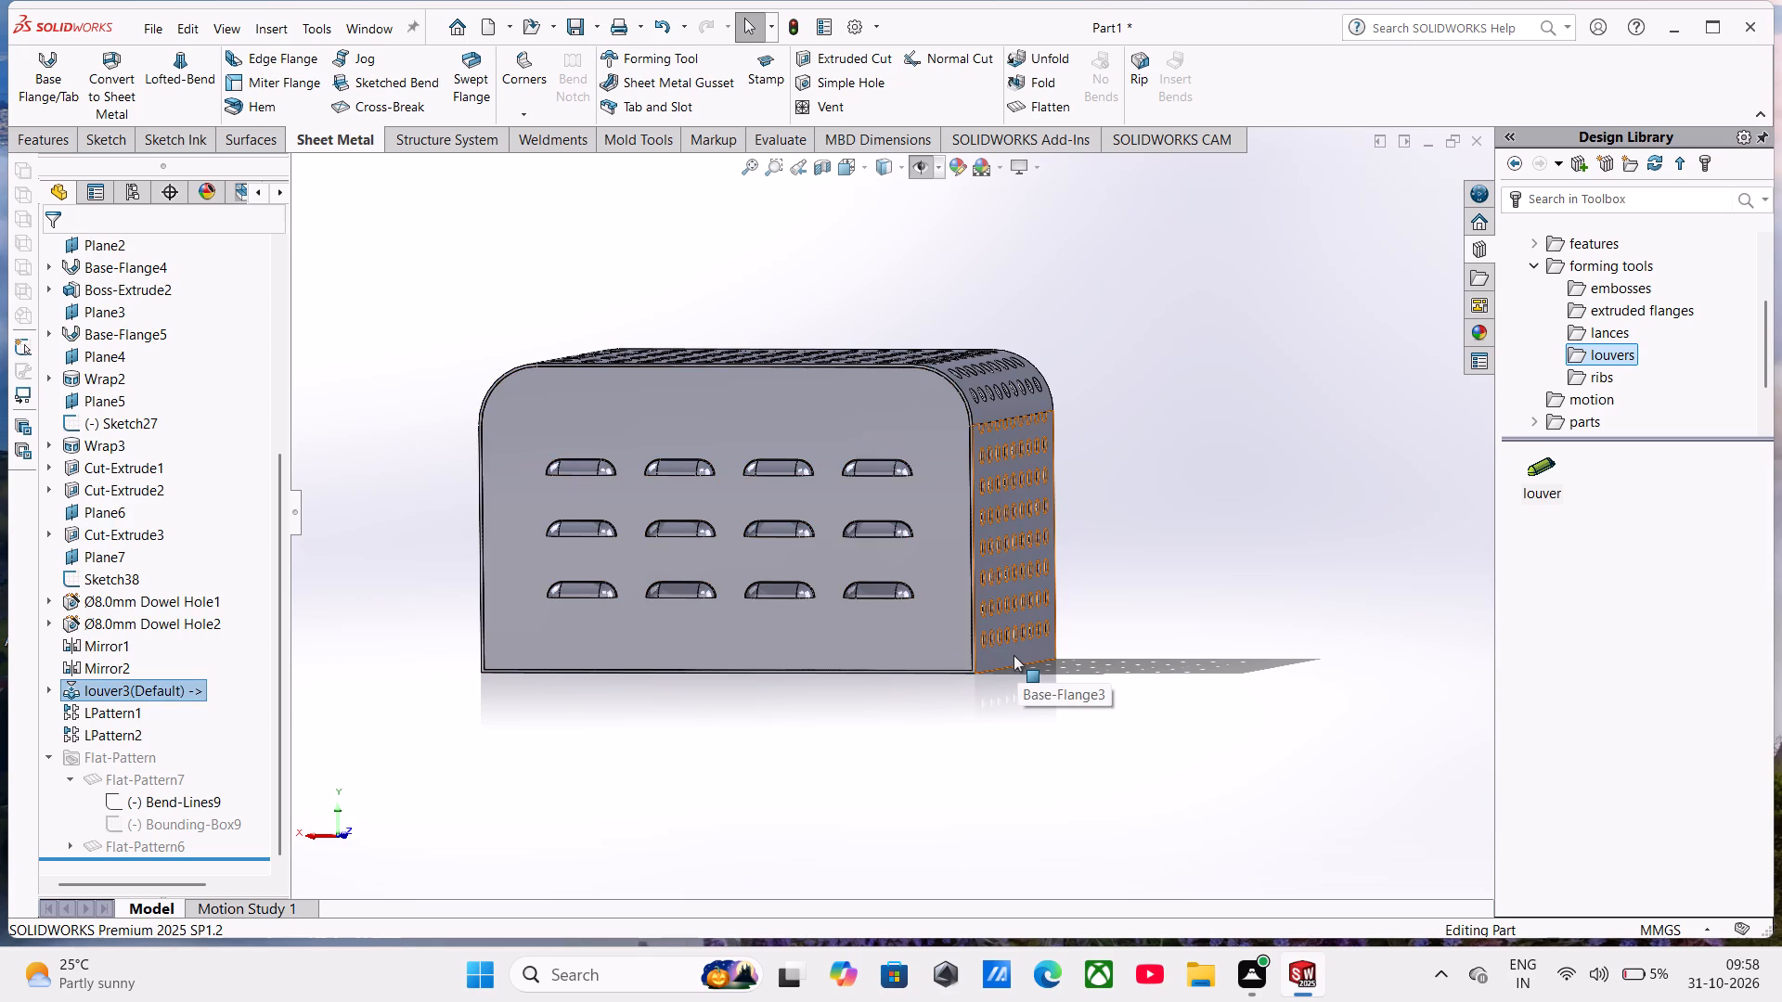
scroll(994, 664, down, 1)
middle_drag(994, 664, 1035, 453)
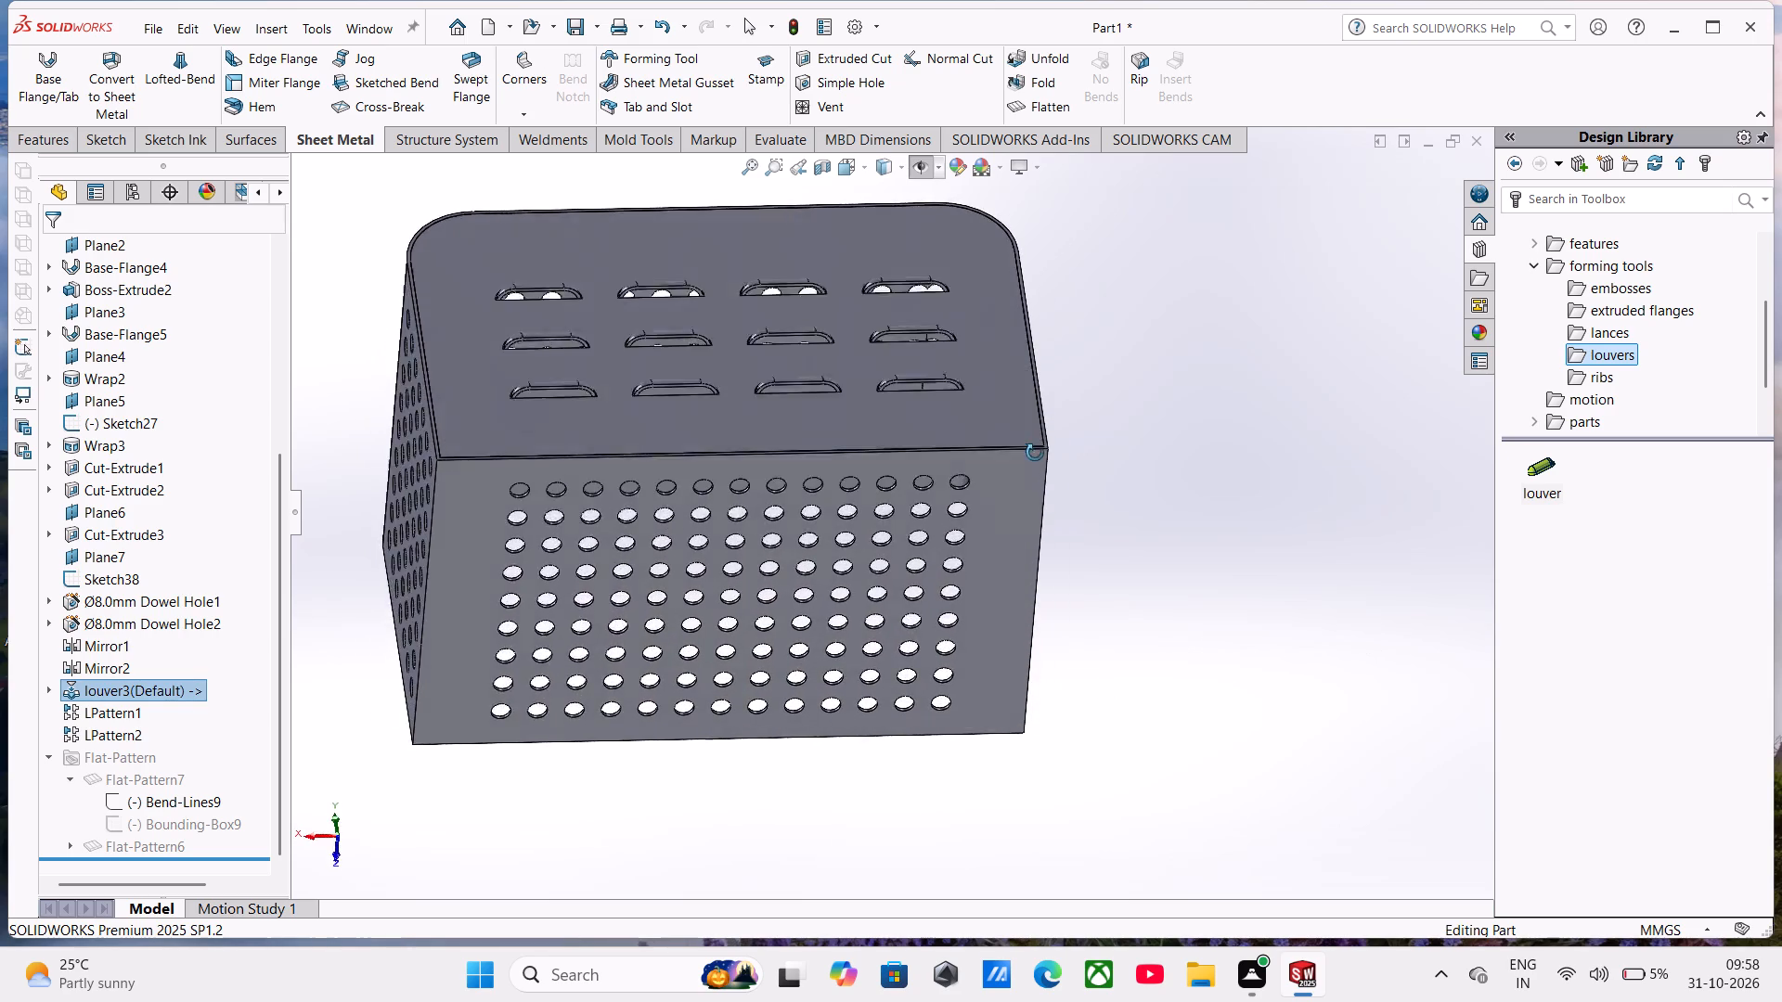
middle_drag(1035, 453, 1033, 547)
scroll(1027, 565, down, 1)
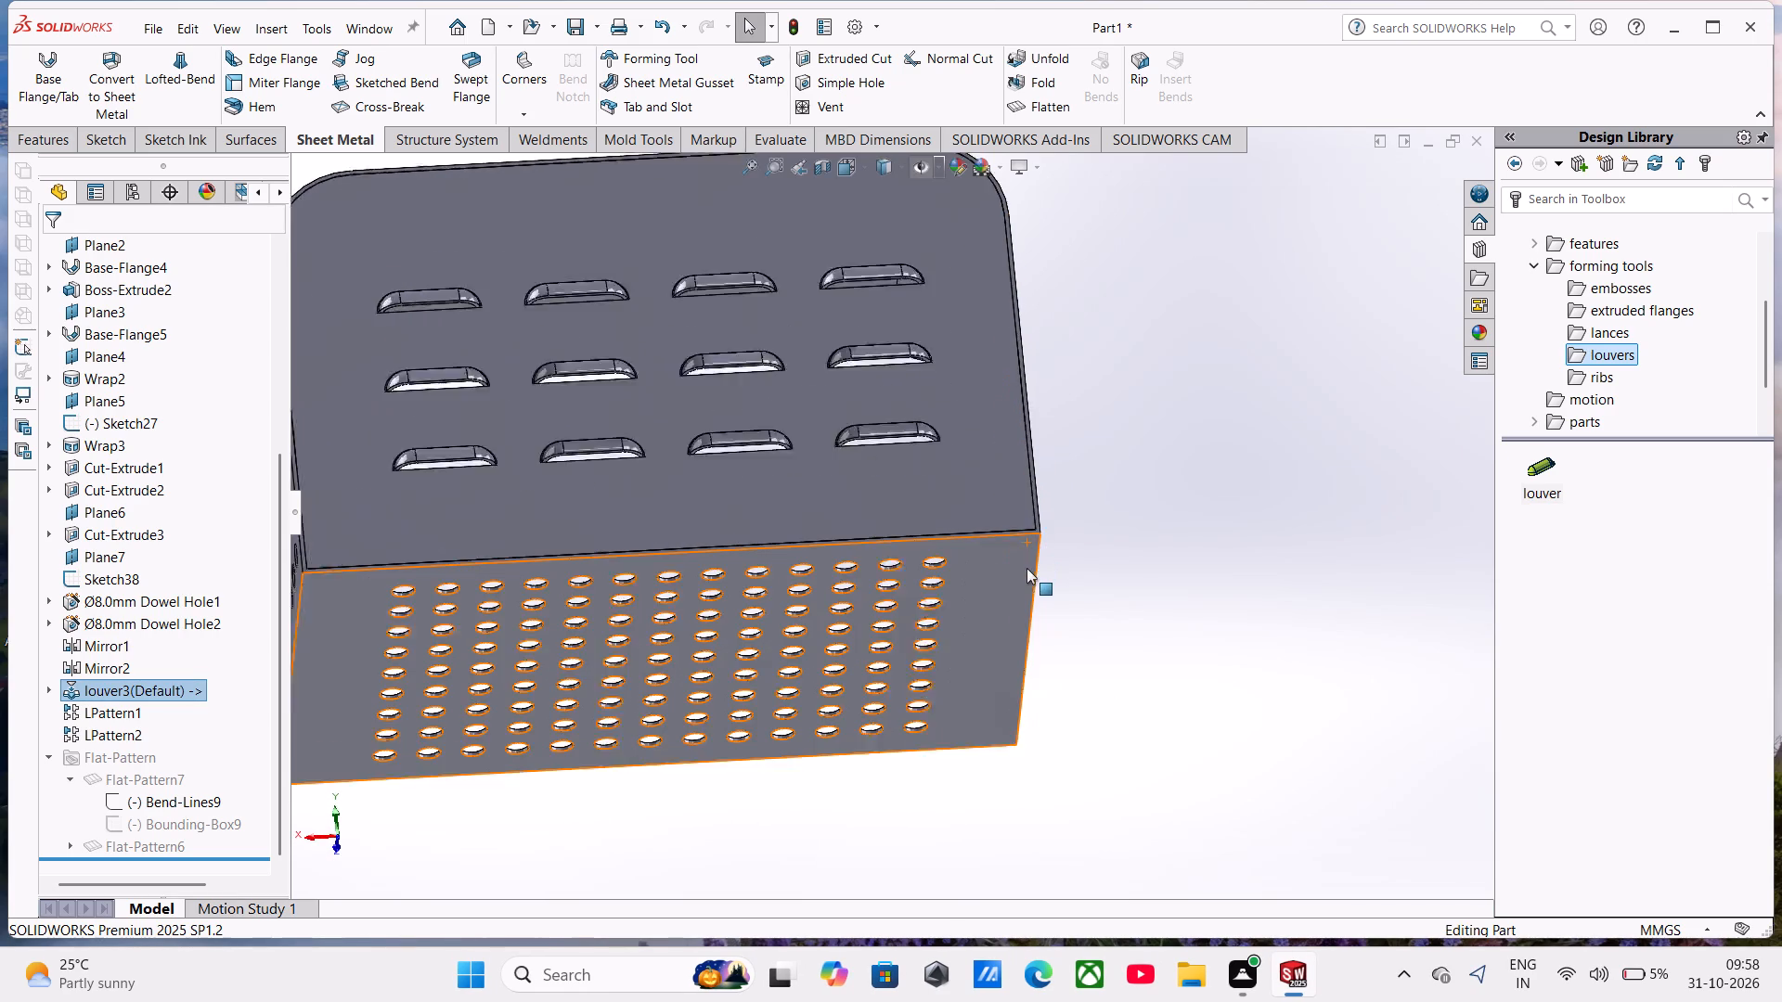
scroll(1027, 568, down, 1)
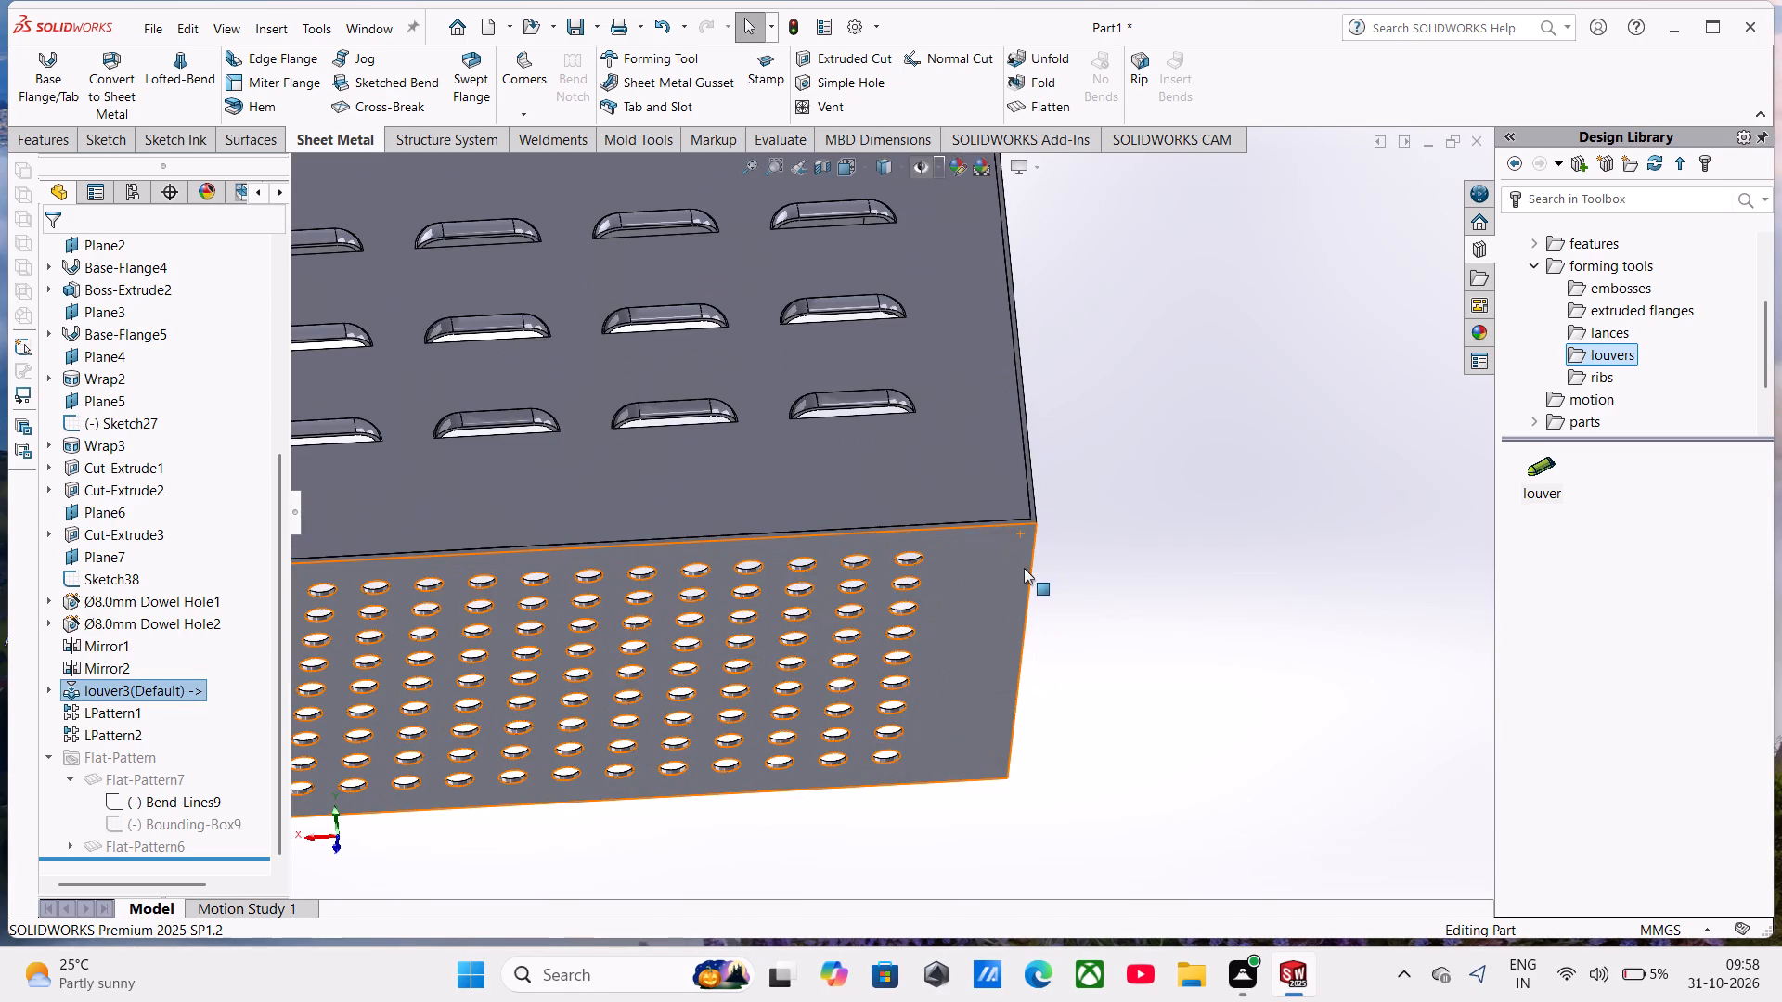
click(1169, 501)
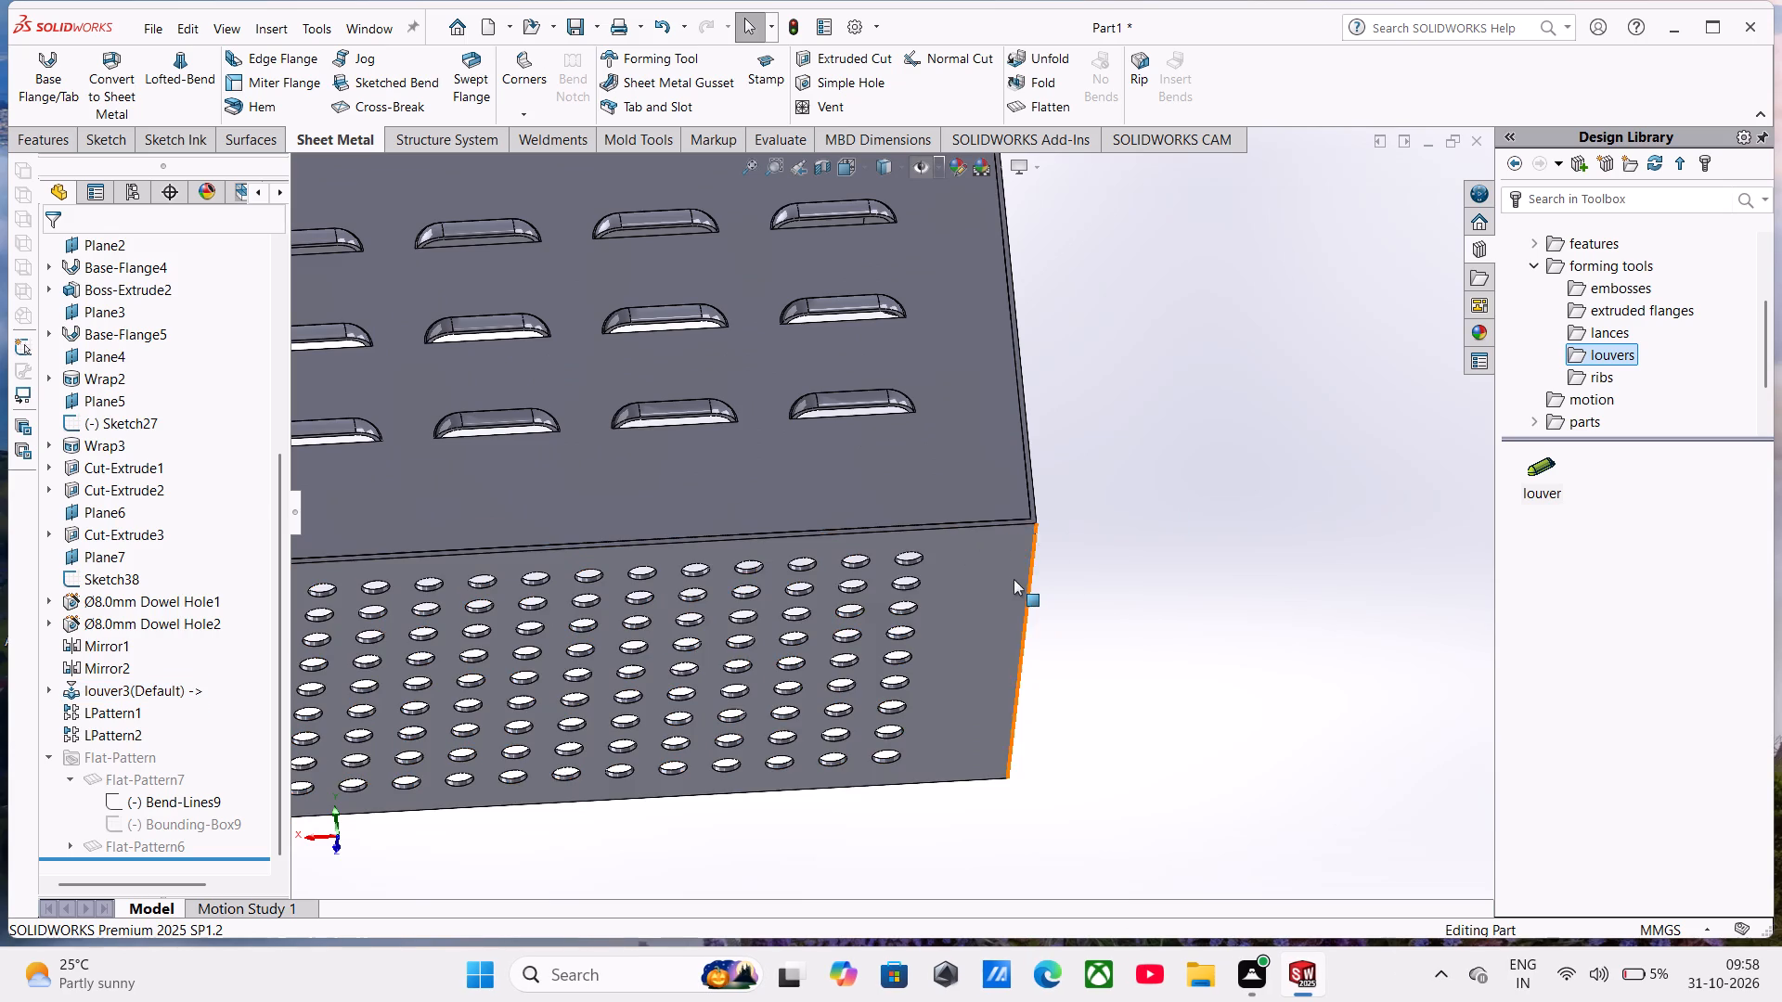
click(1012, 578)
click(1088, 528)
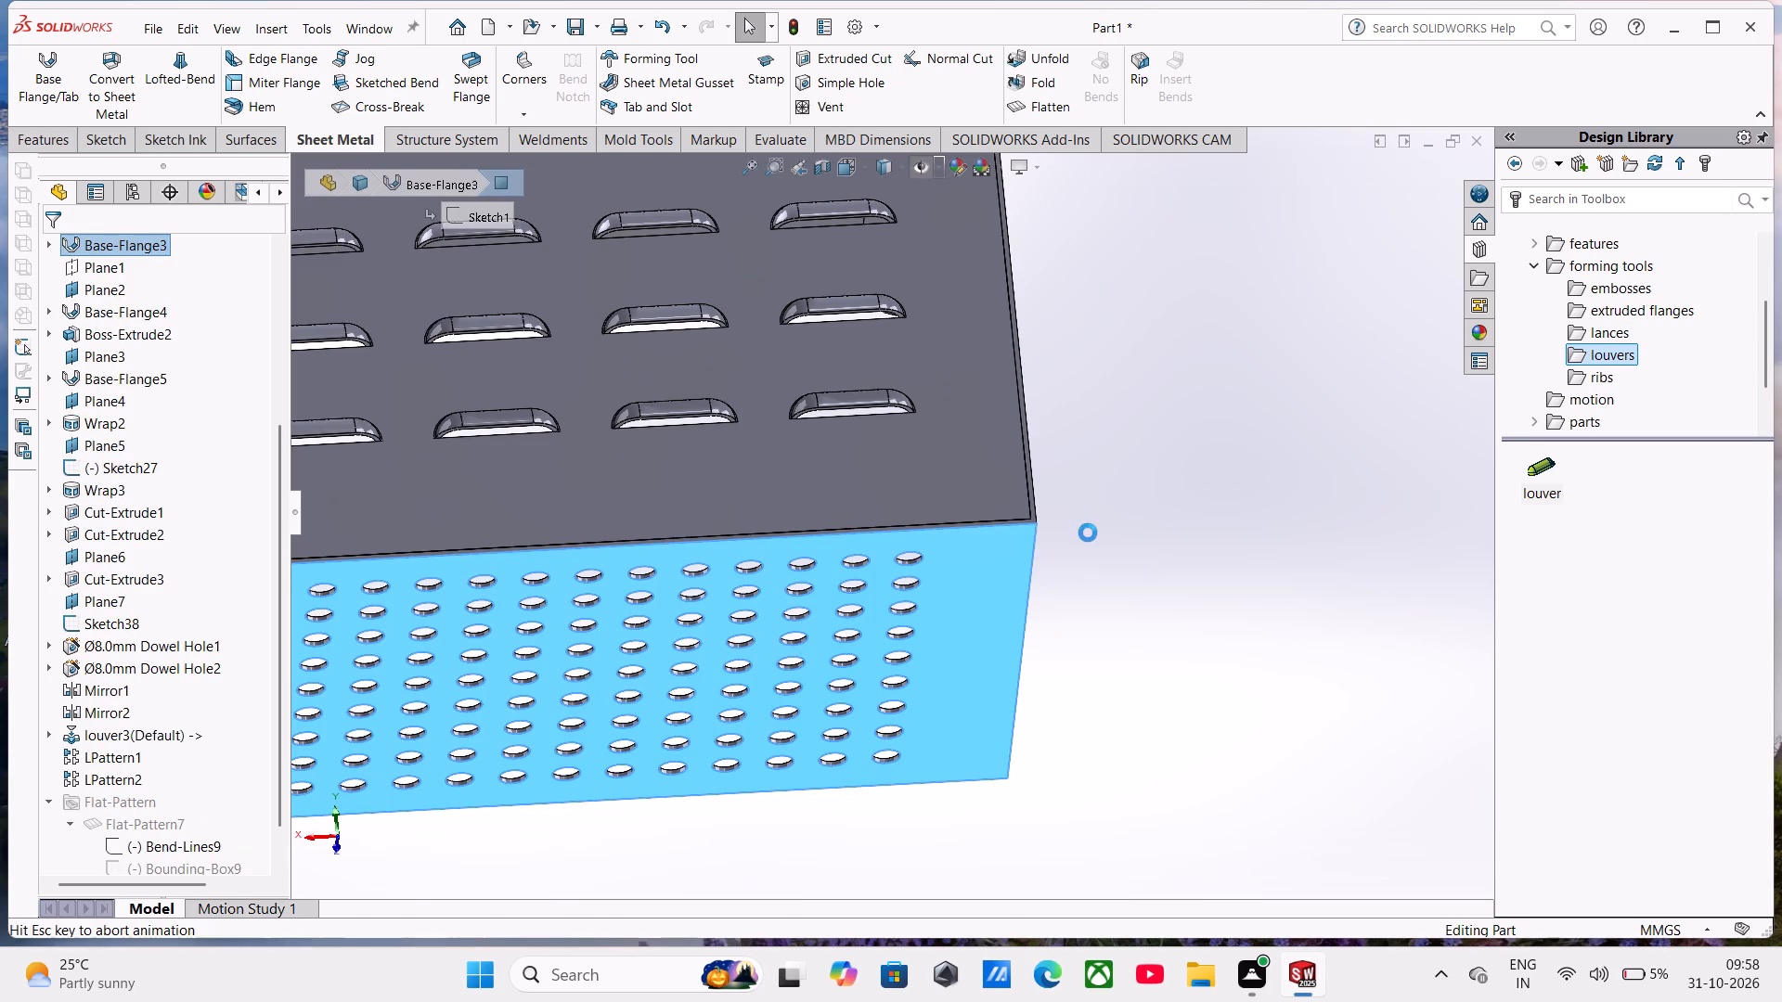
click(877, 267)
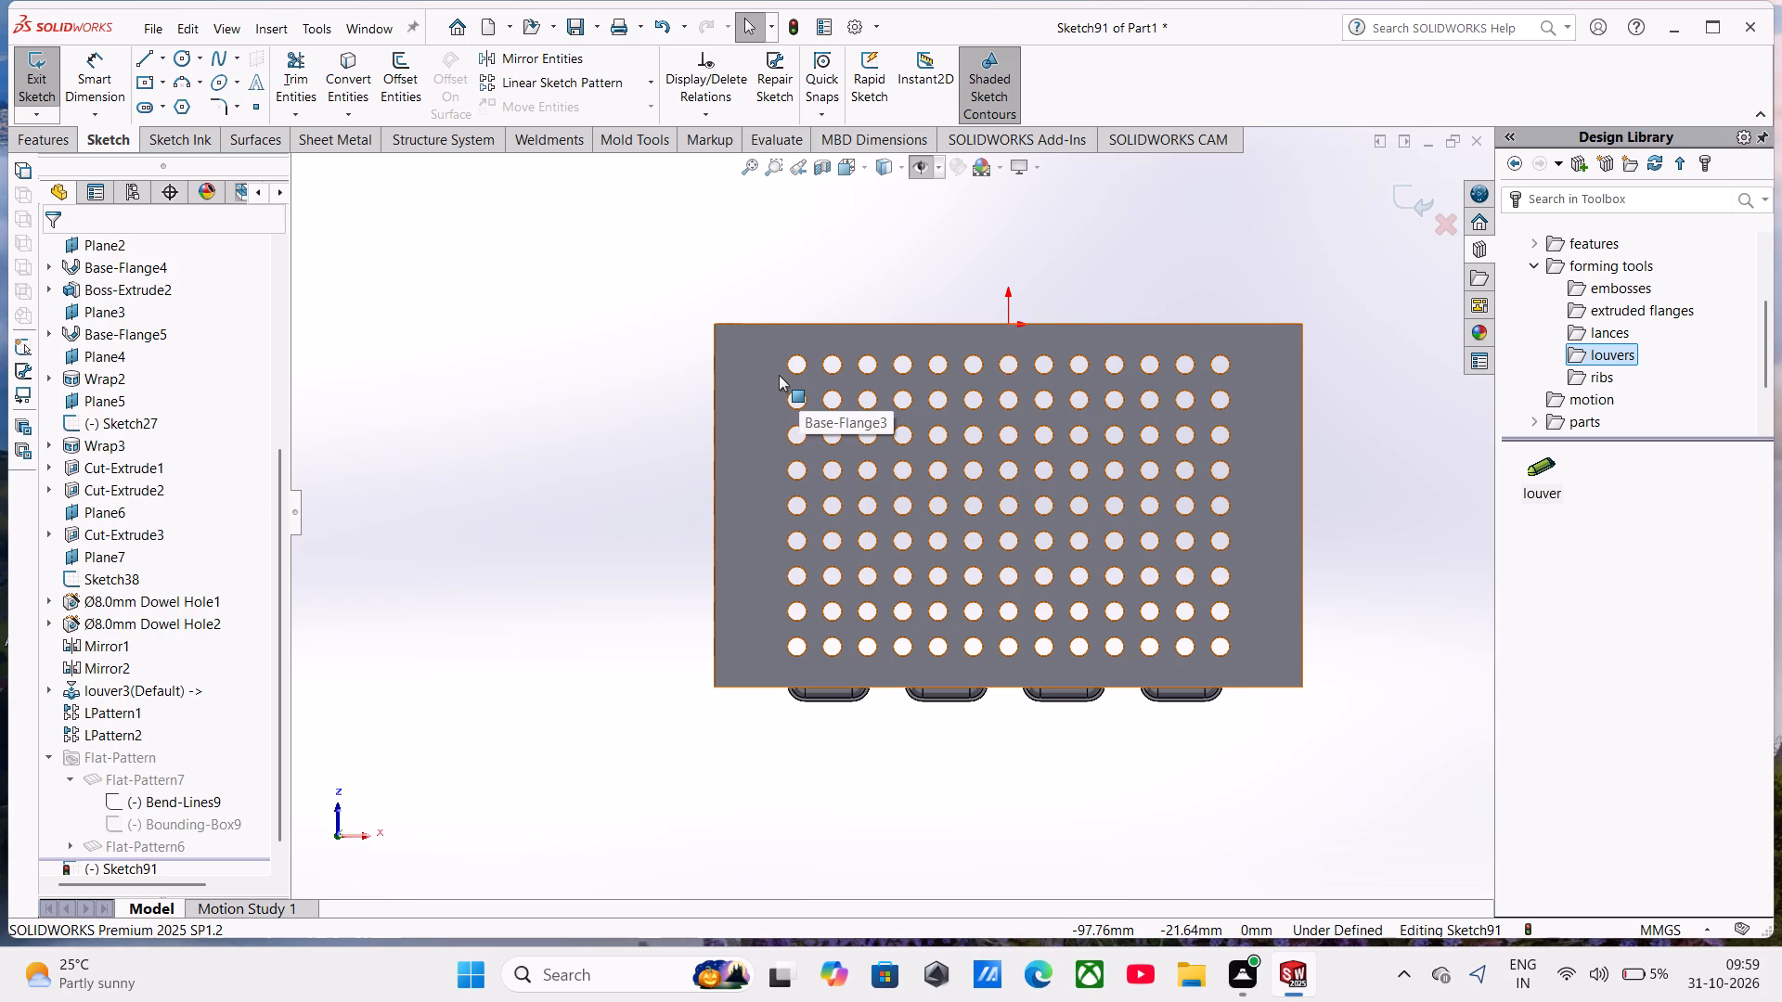
middle_drag(779, 375, 814, 229)
middle_drag(808, 291, 808, 316)
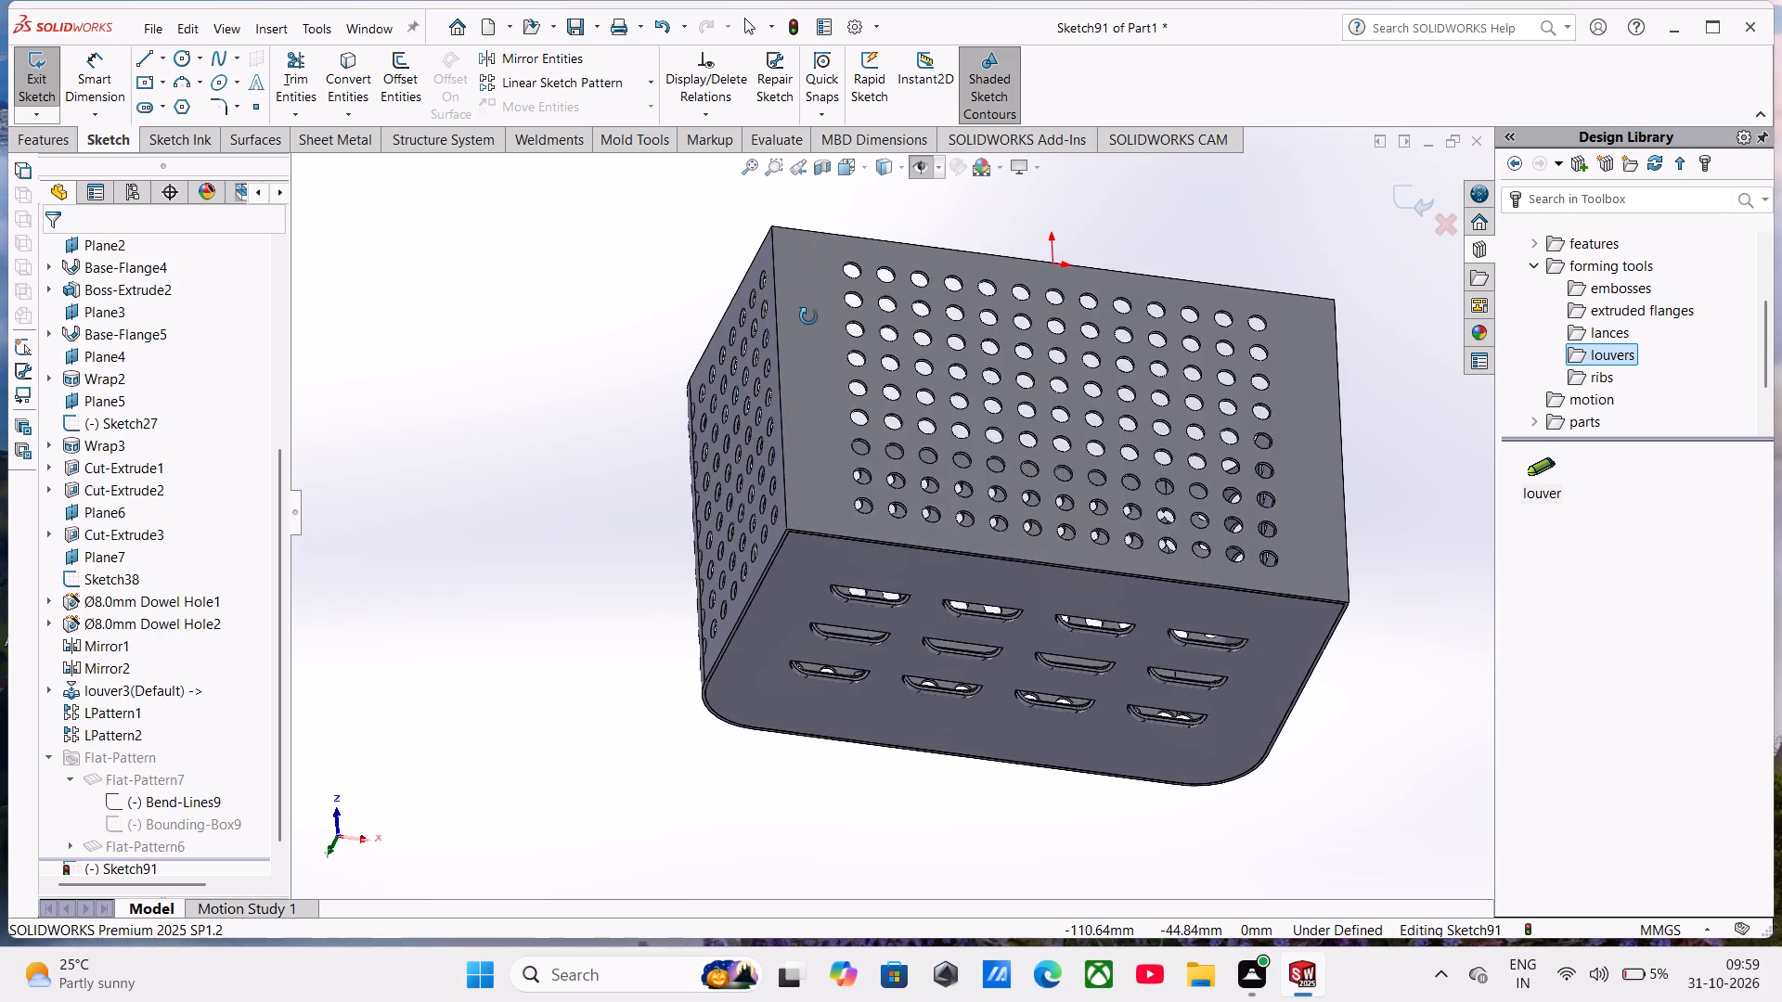
middle_drag(808, 316, 759, 416)
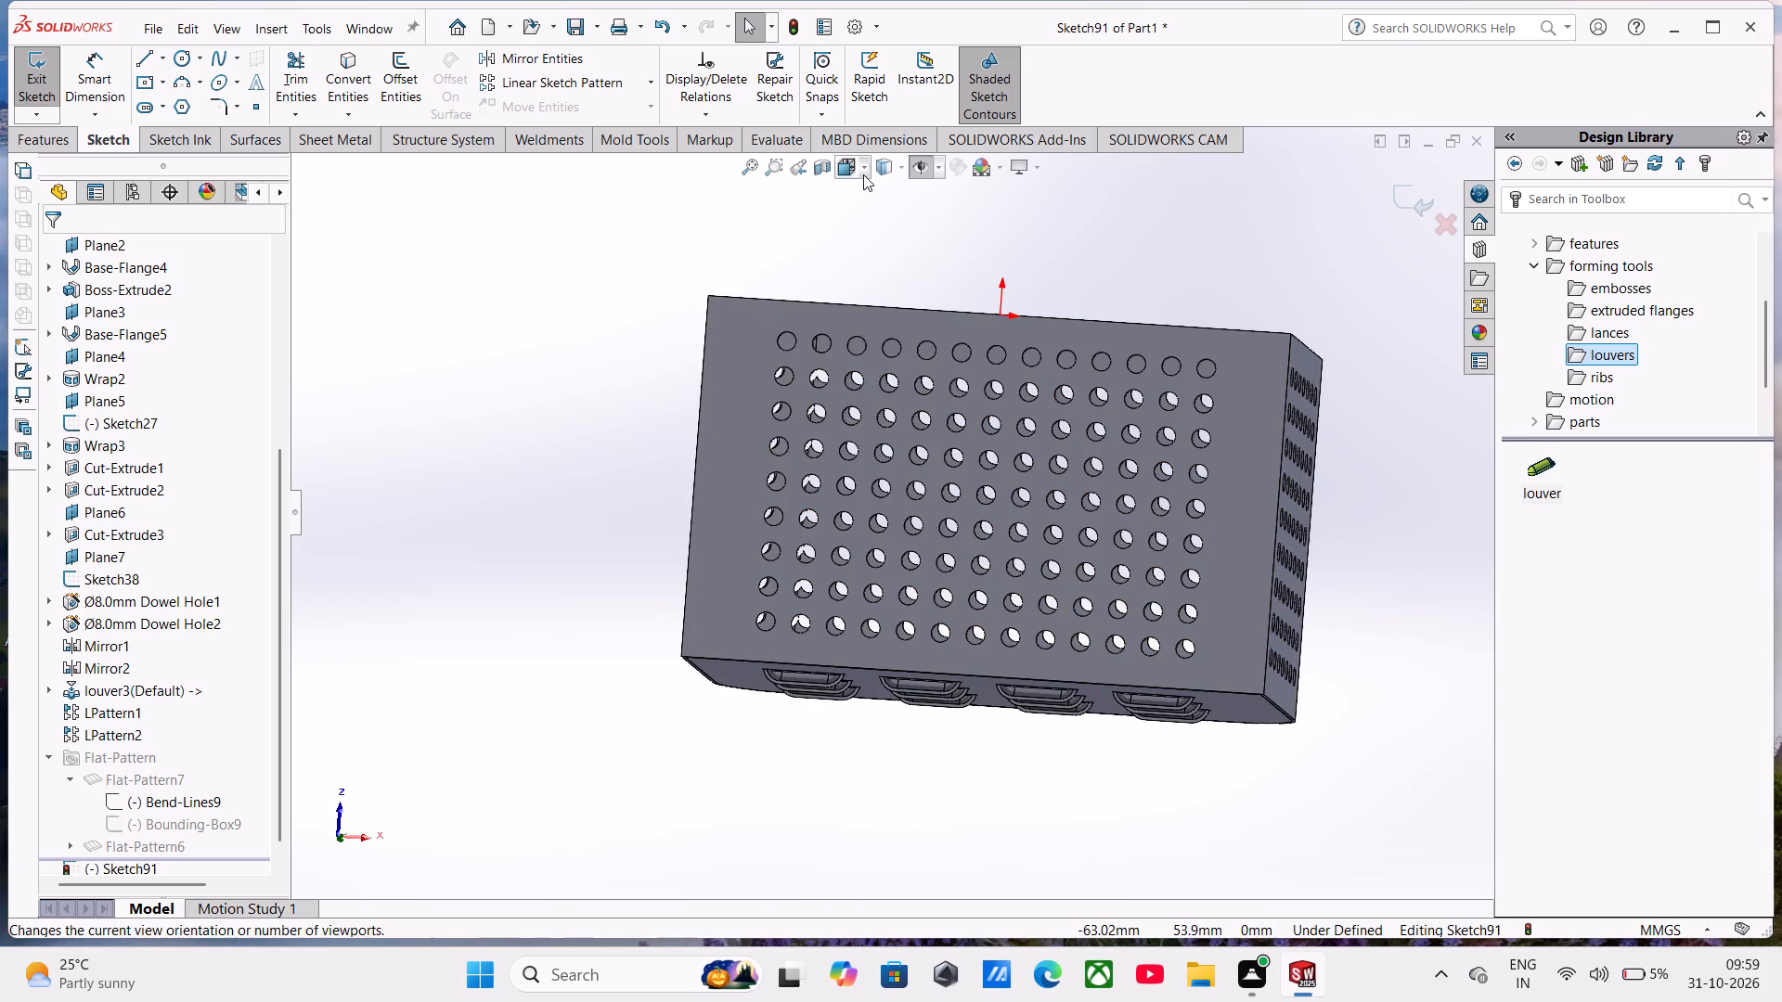
click(863, 174)
click(744, 578)
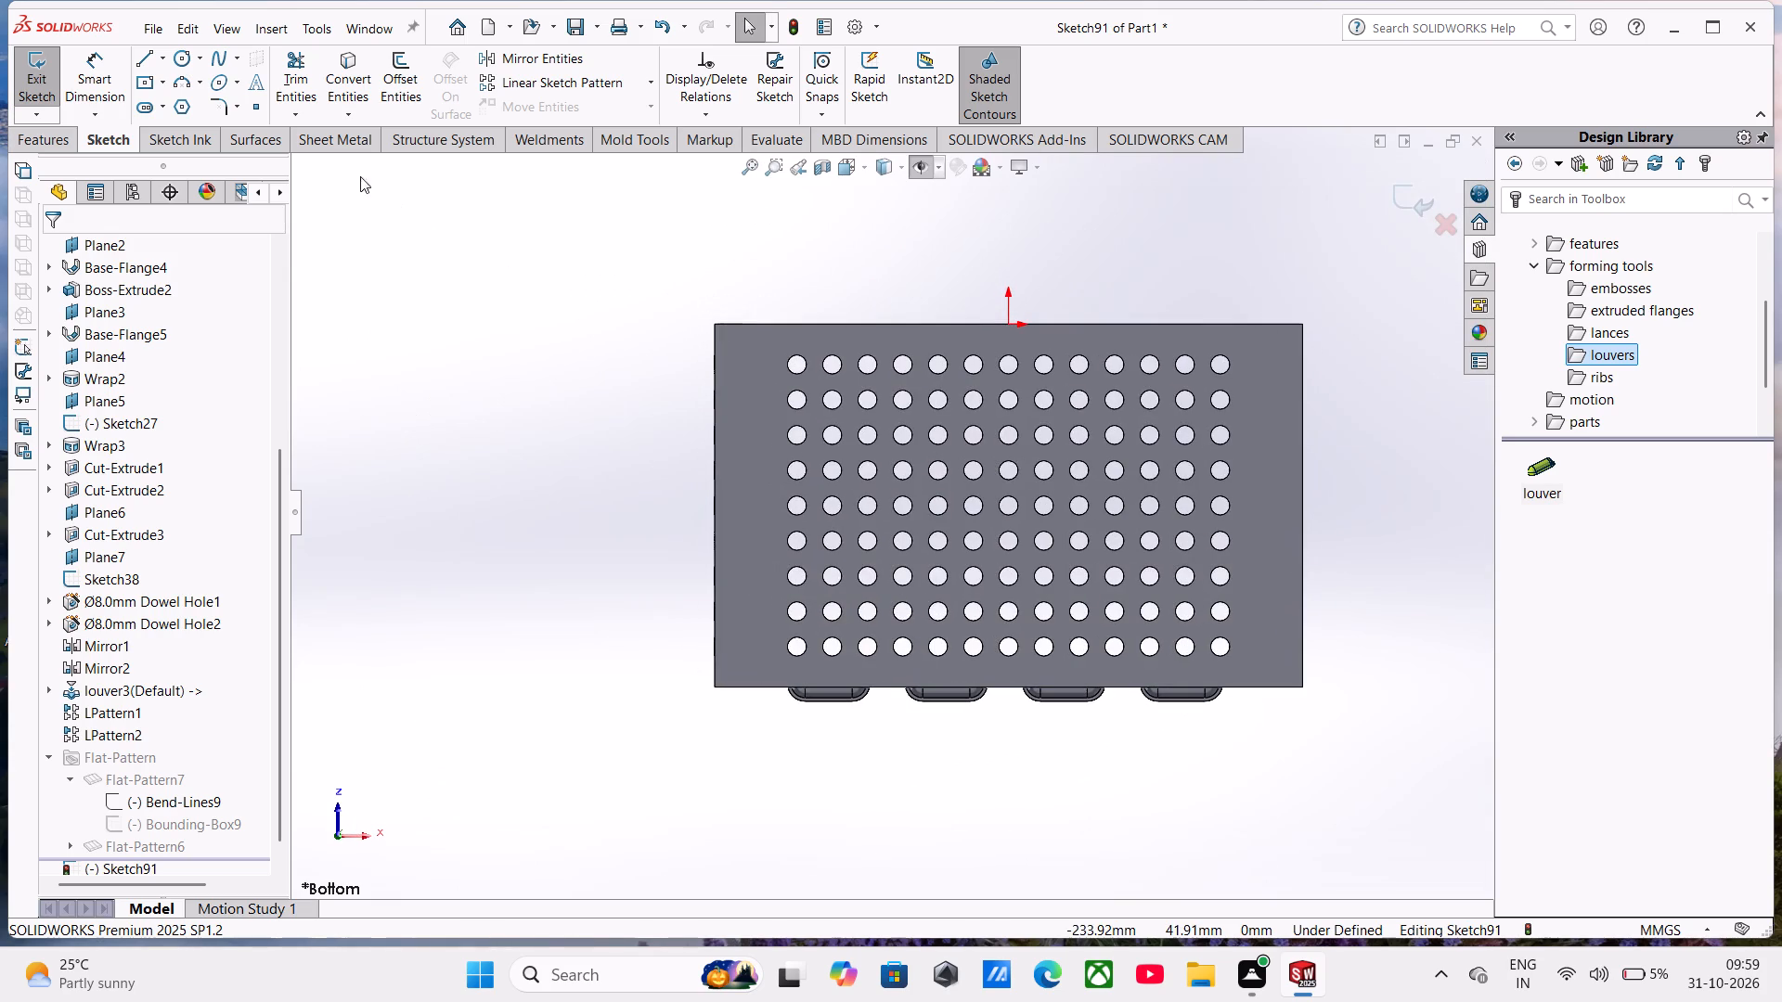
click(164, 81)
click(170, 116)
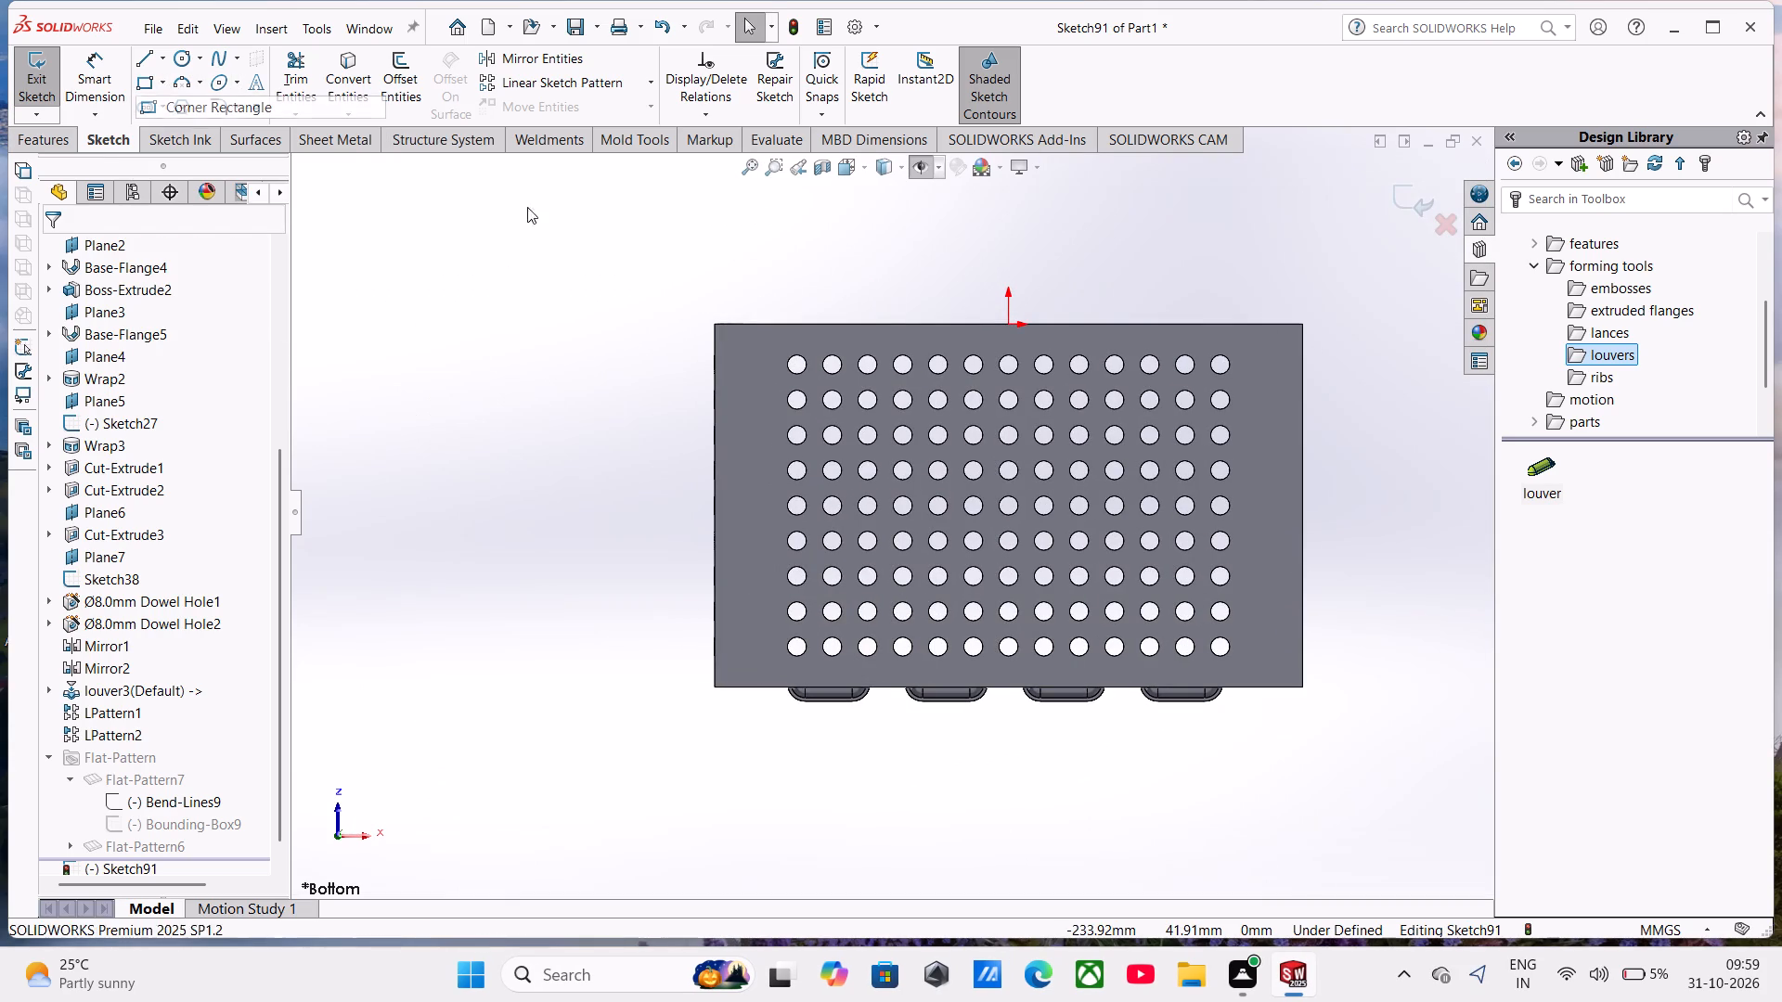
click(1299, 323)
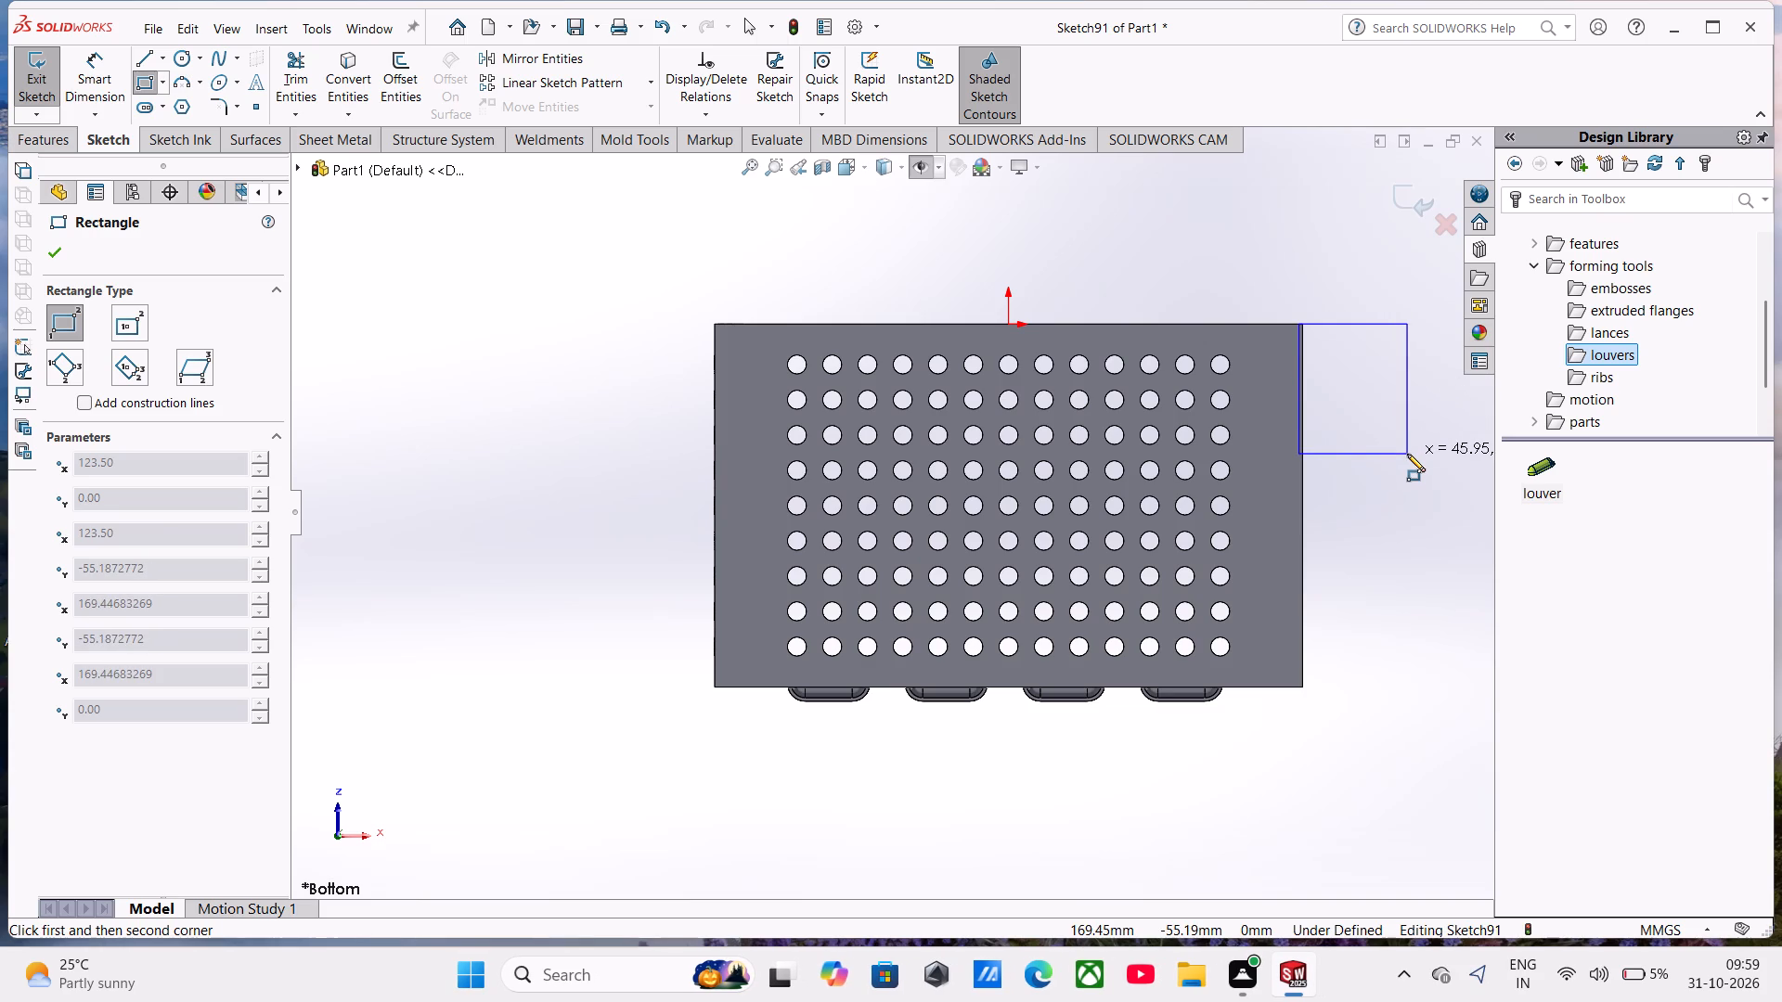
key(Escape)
Draw a closed four-line rectangle about 20 by 32 mm outside the bottom face, starting from its corner at the sketch origin's edge.
scroll(1356, 399, up, 5)
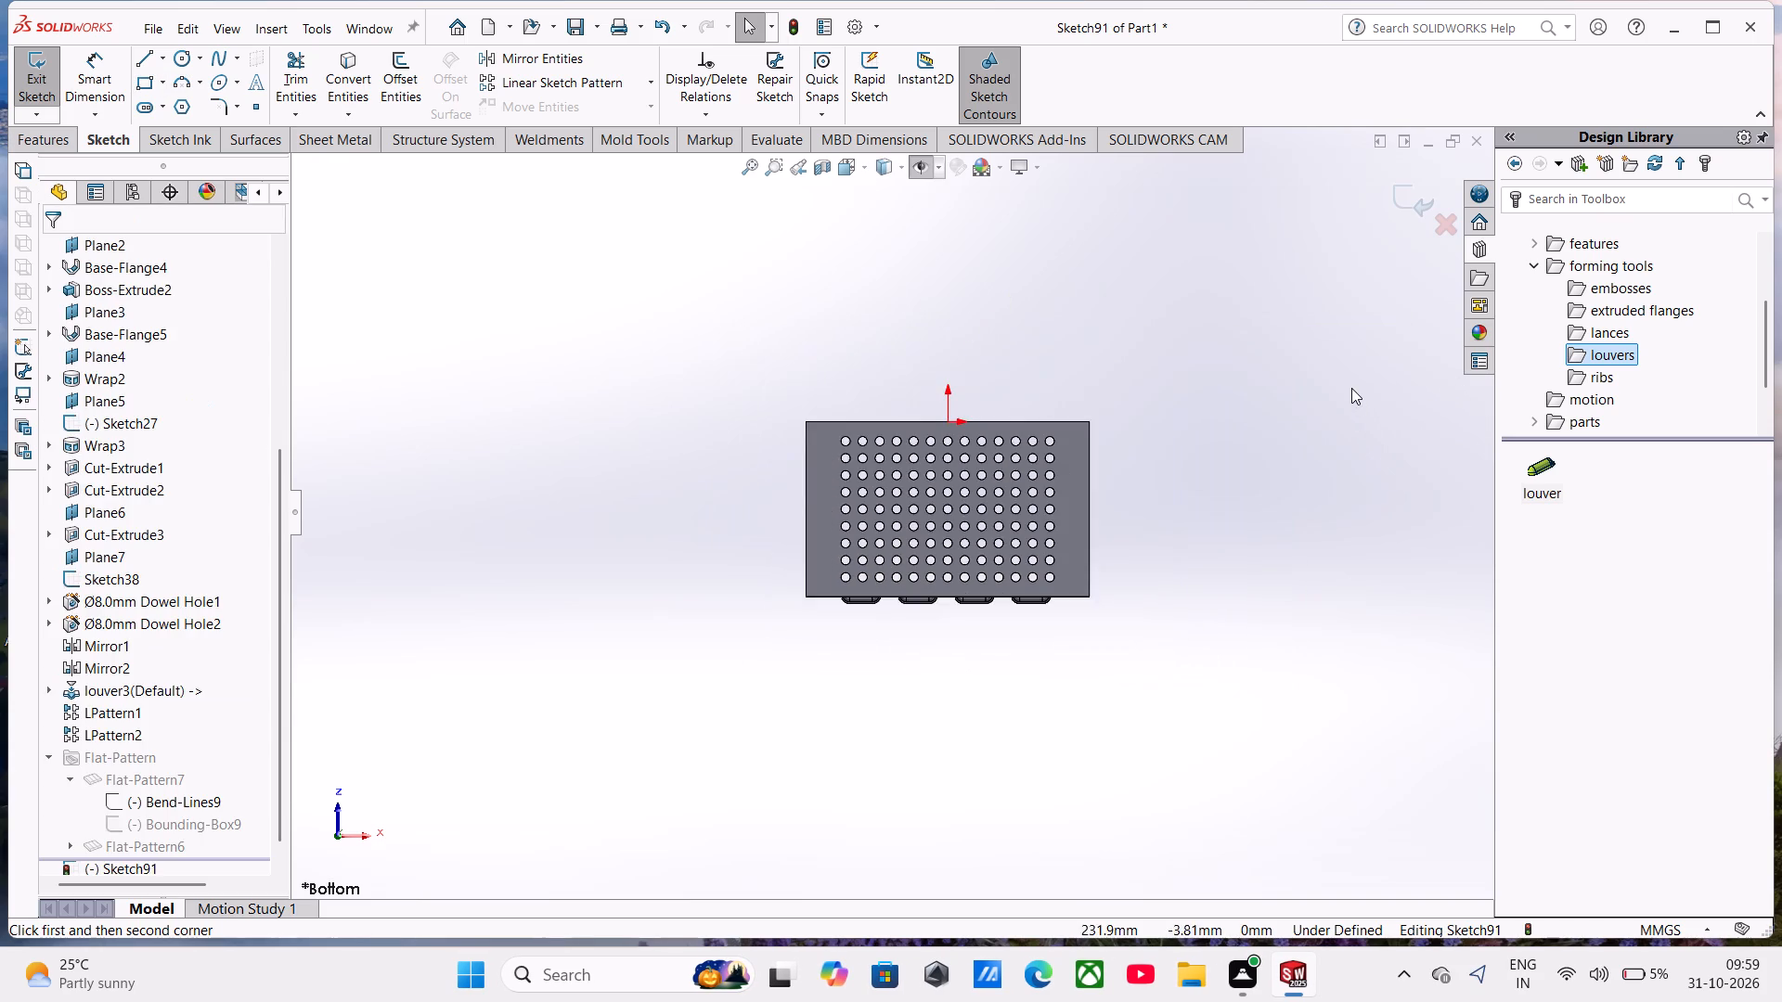
scroll(1246, 425, down, 4)
scroll(866, 460, down, 4)
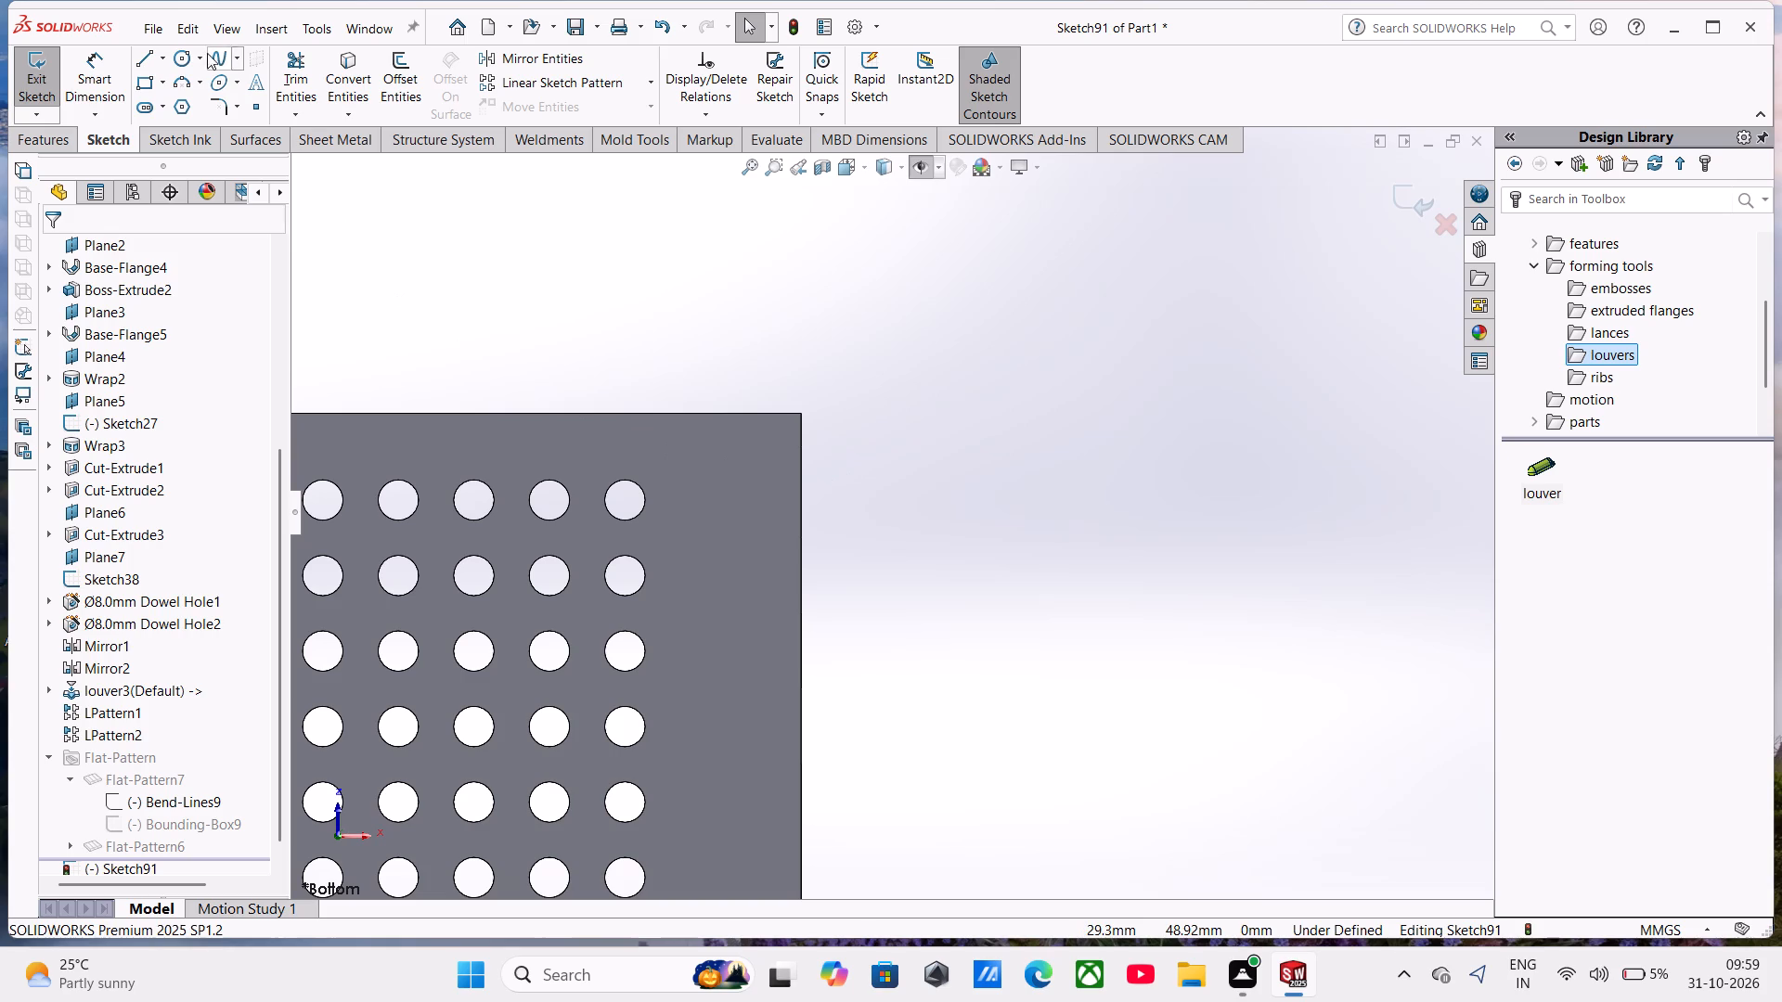
click(142, 55)
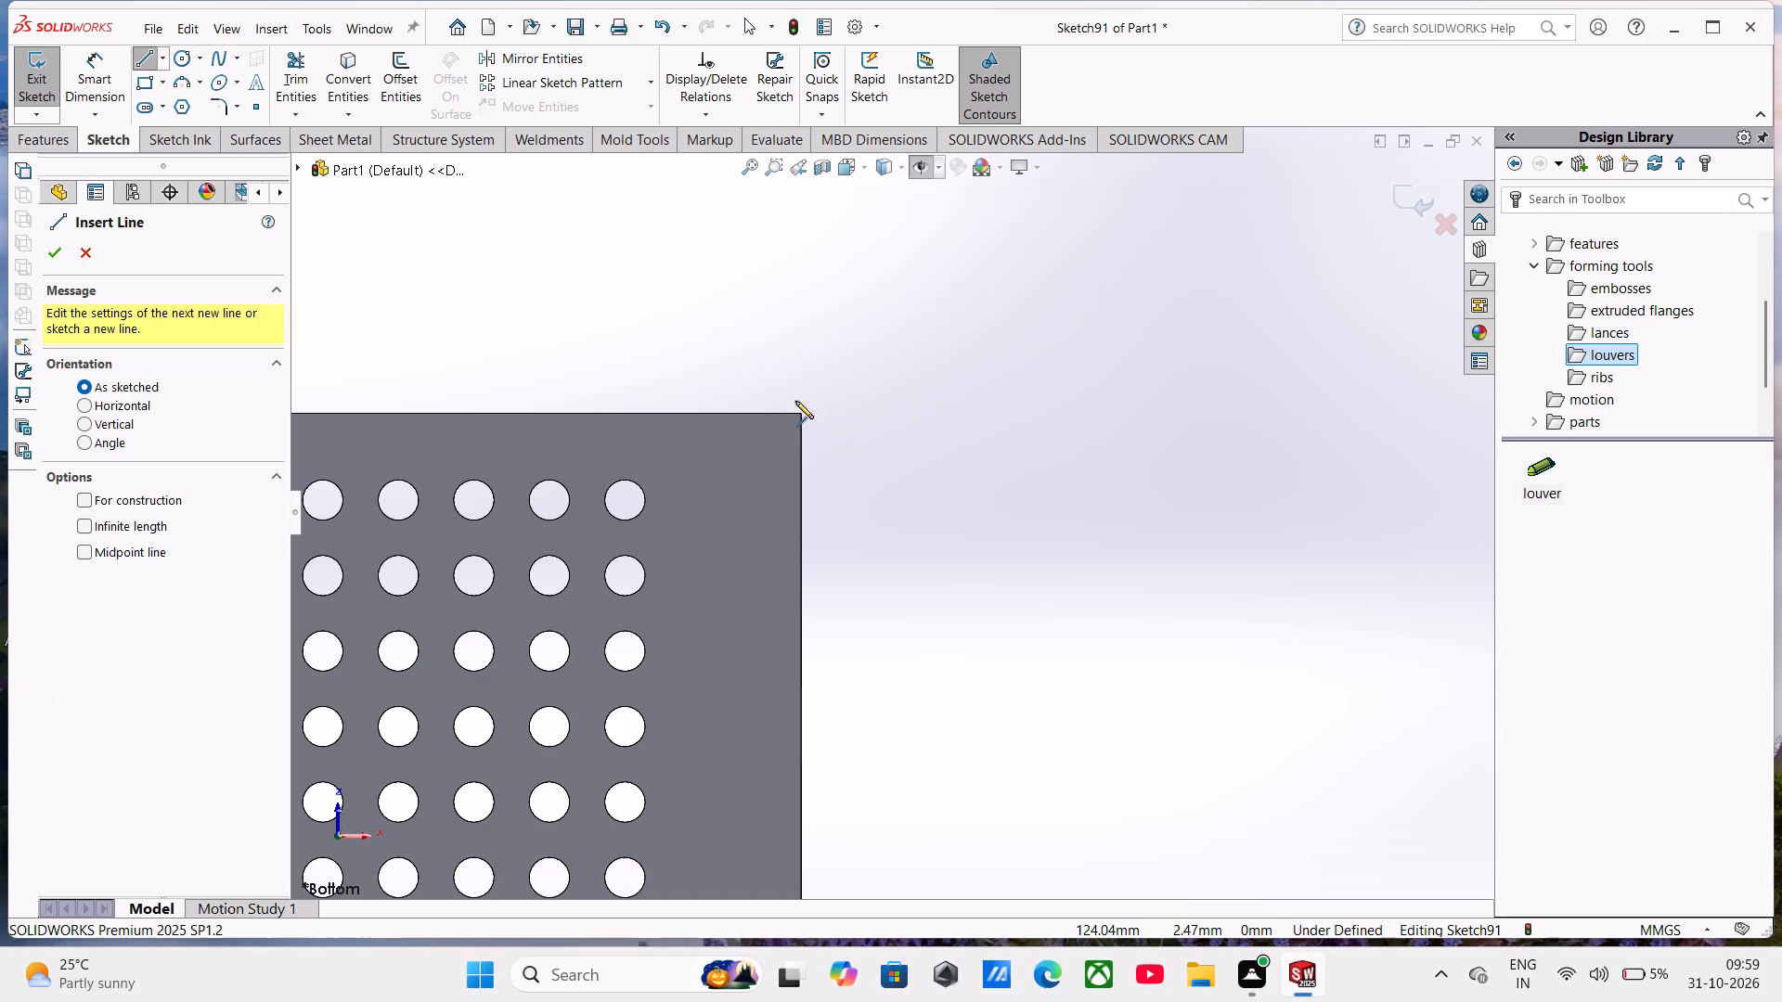
click(803, 413)
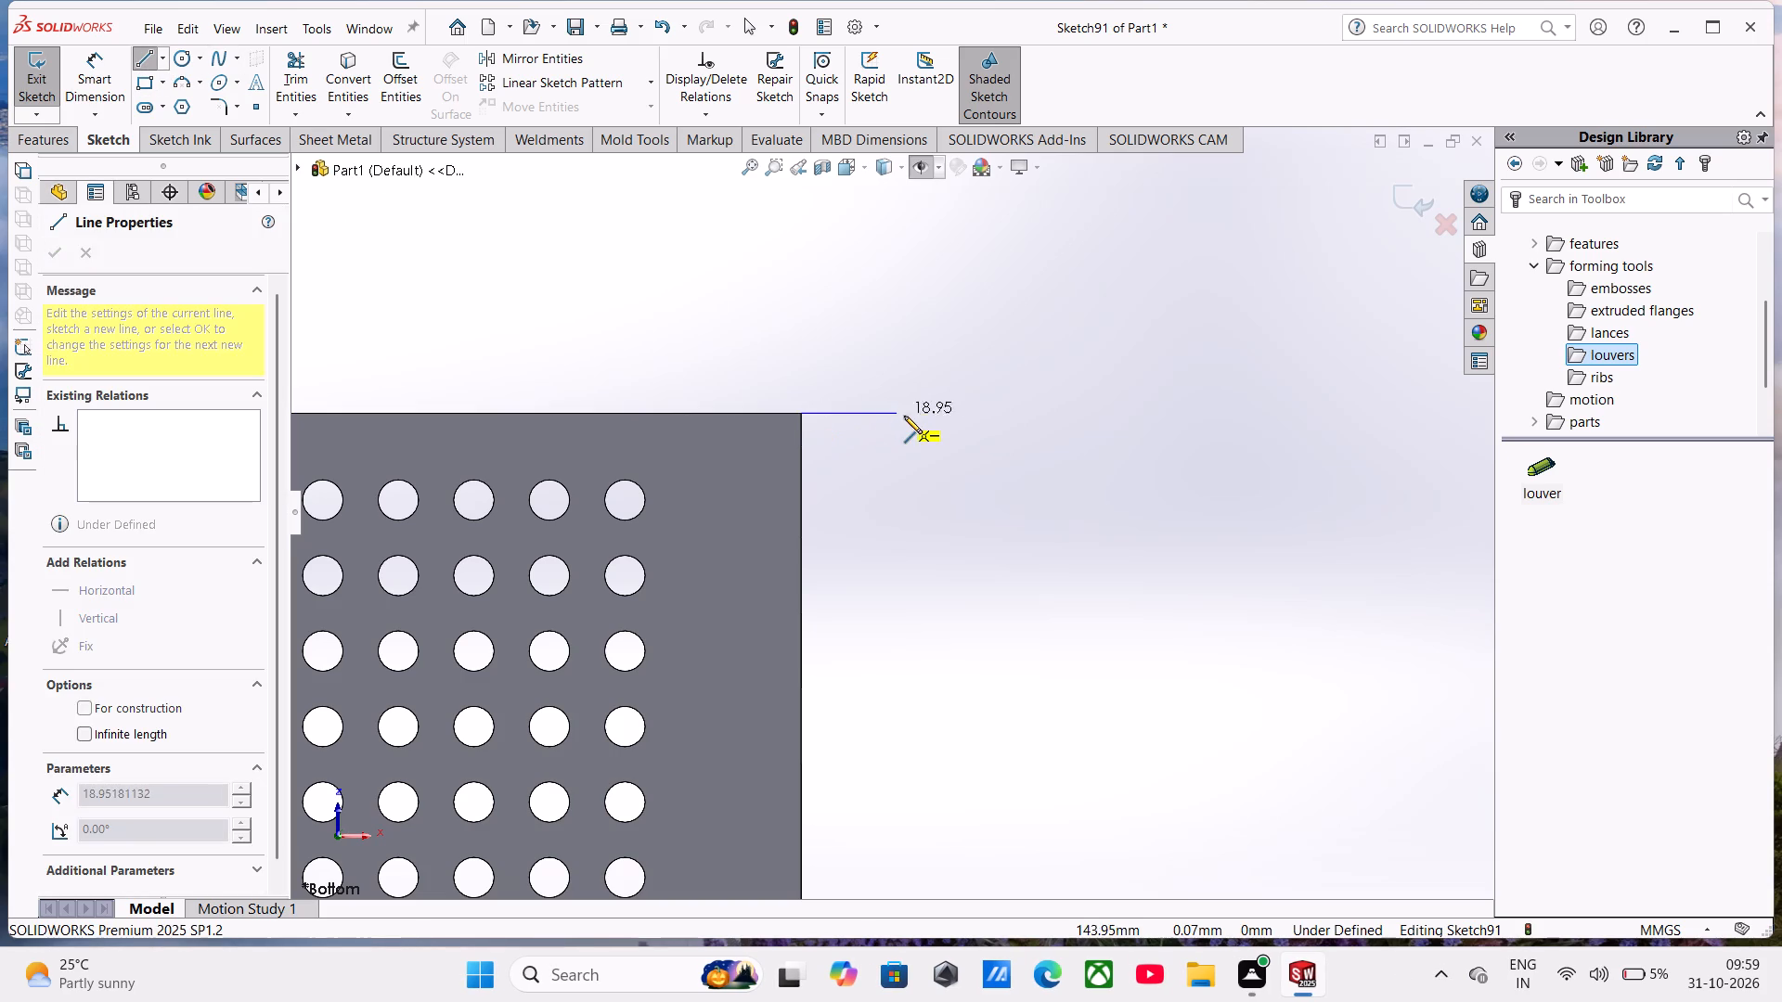
click(904, 416)
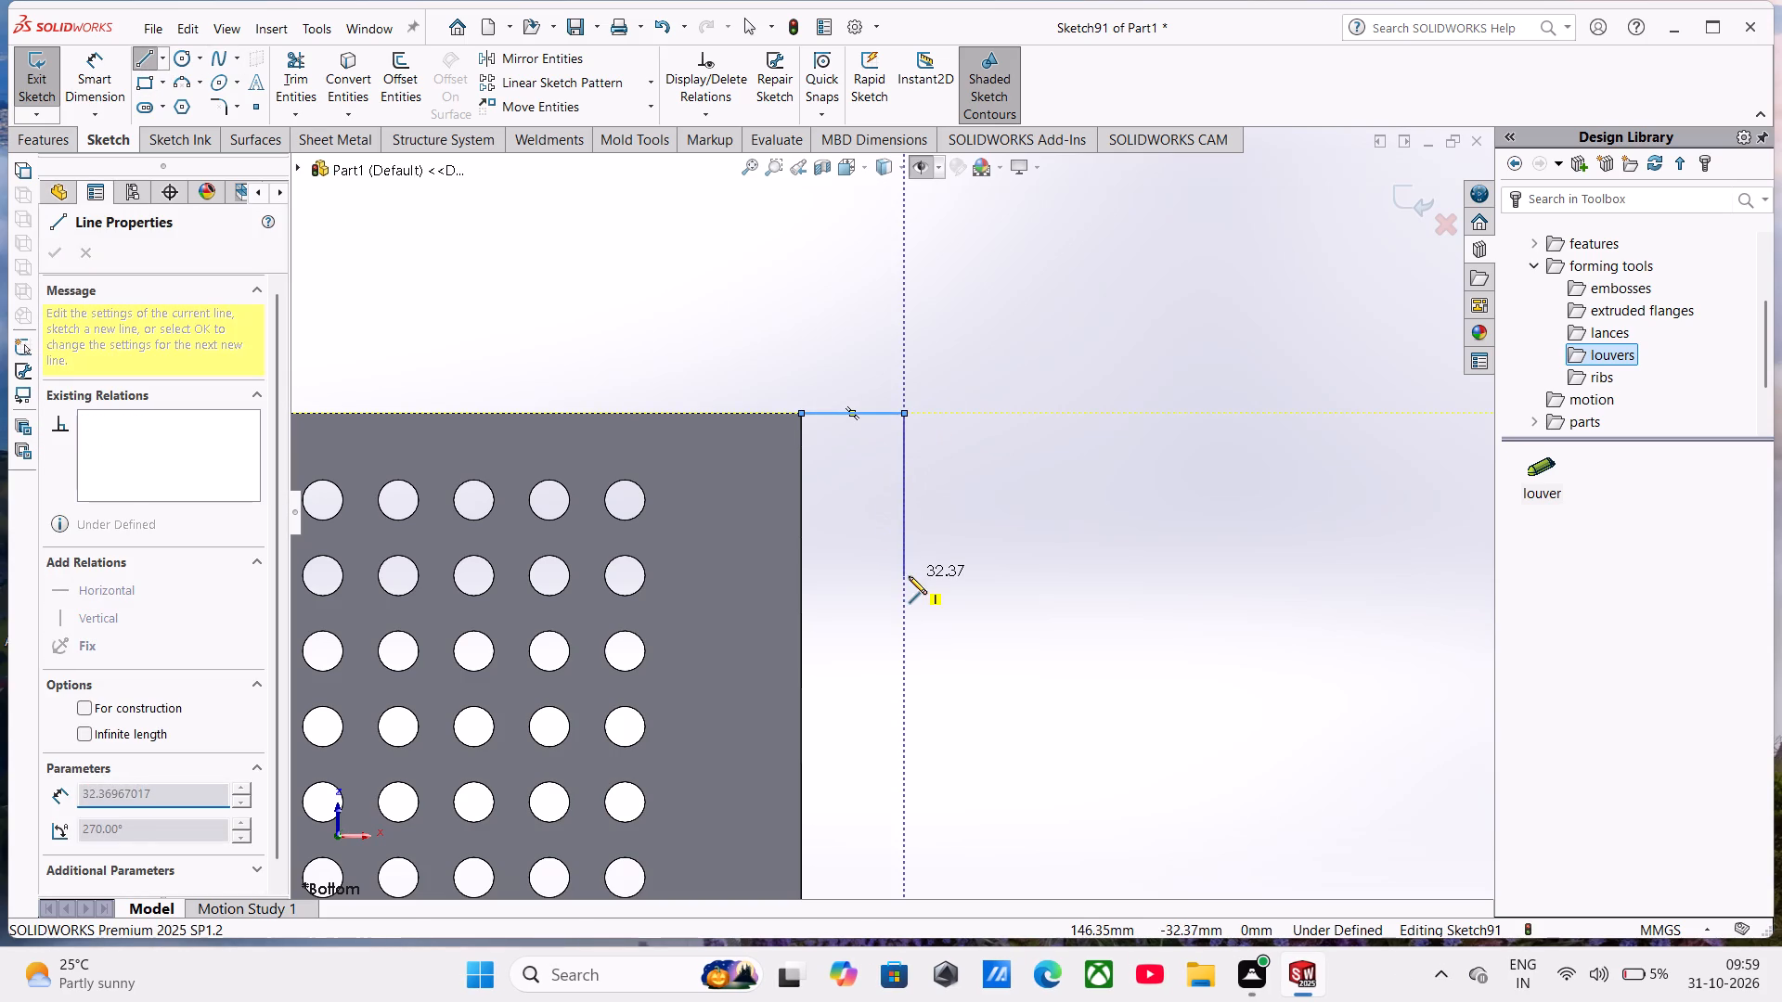
click(909, 576)
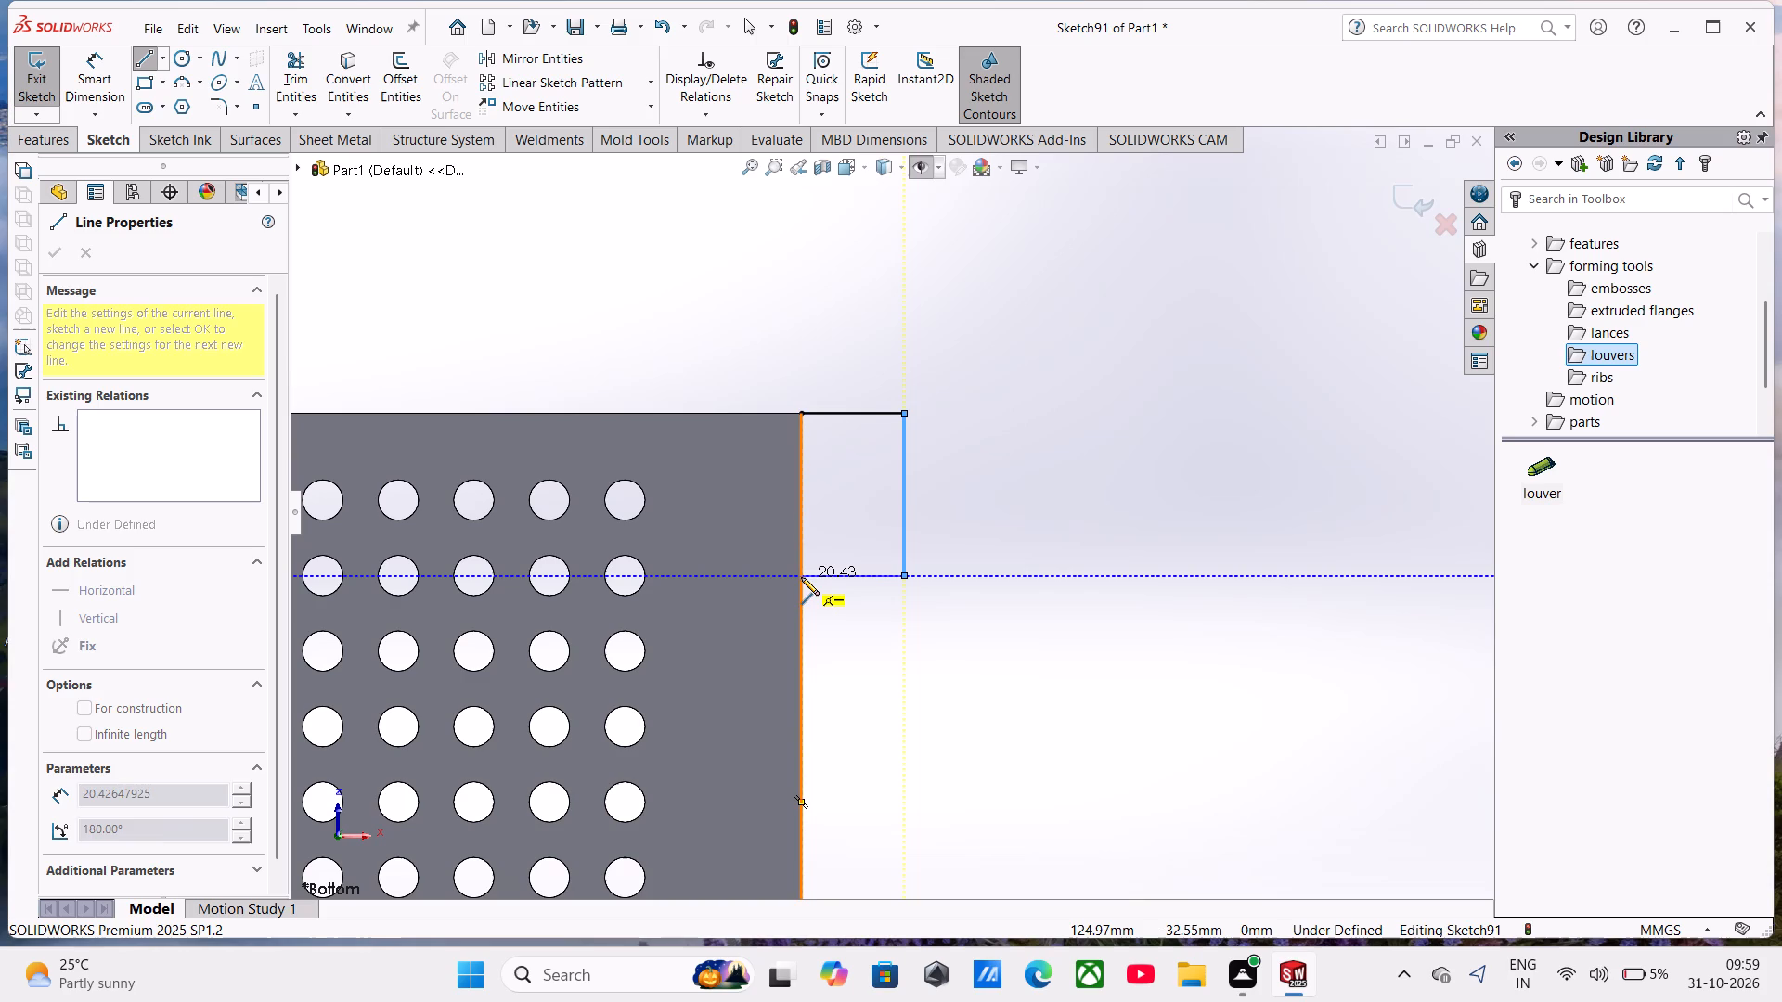
click(801, 577)
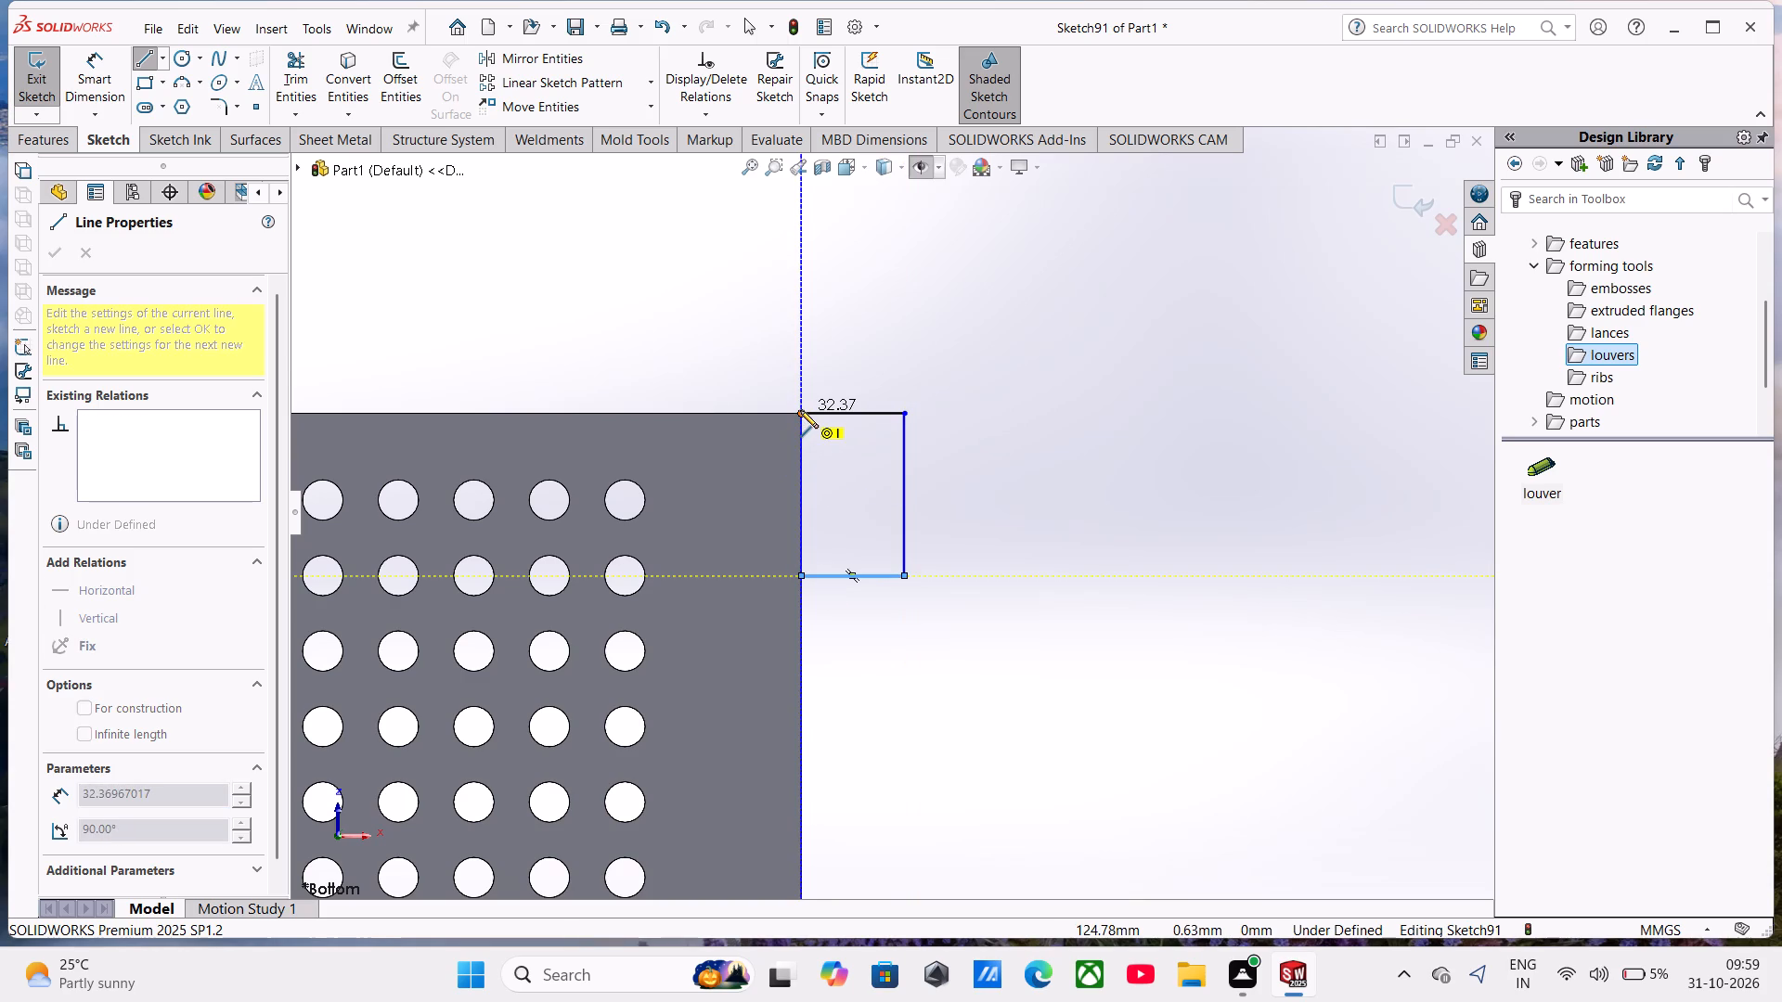
click(800, 410)
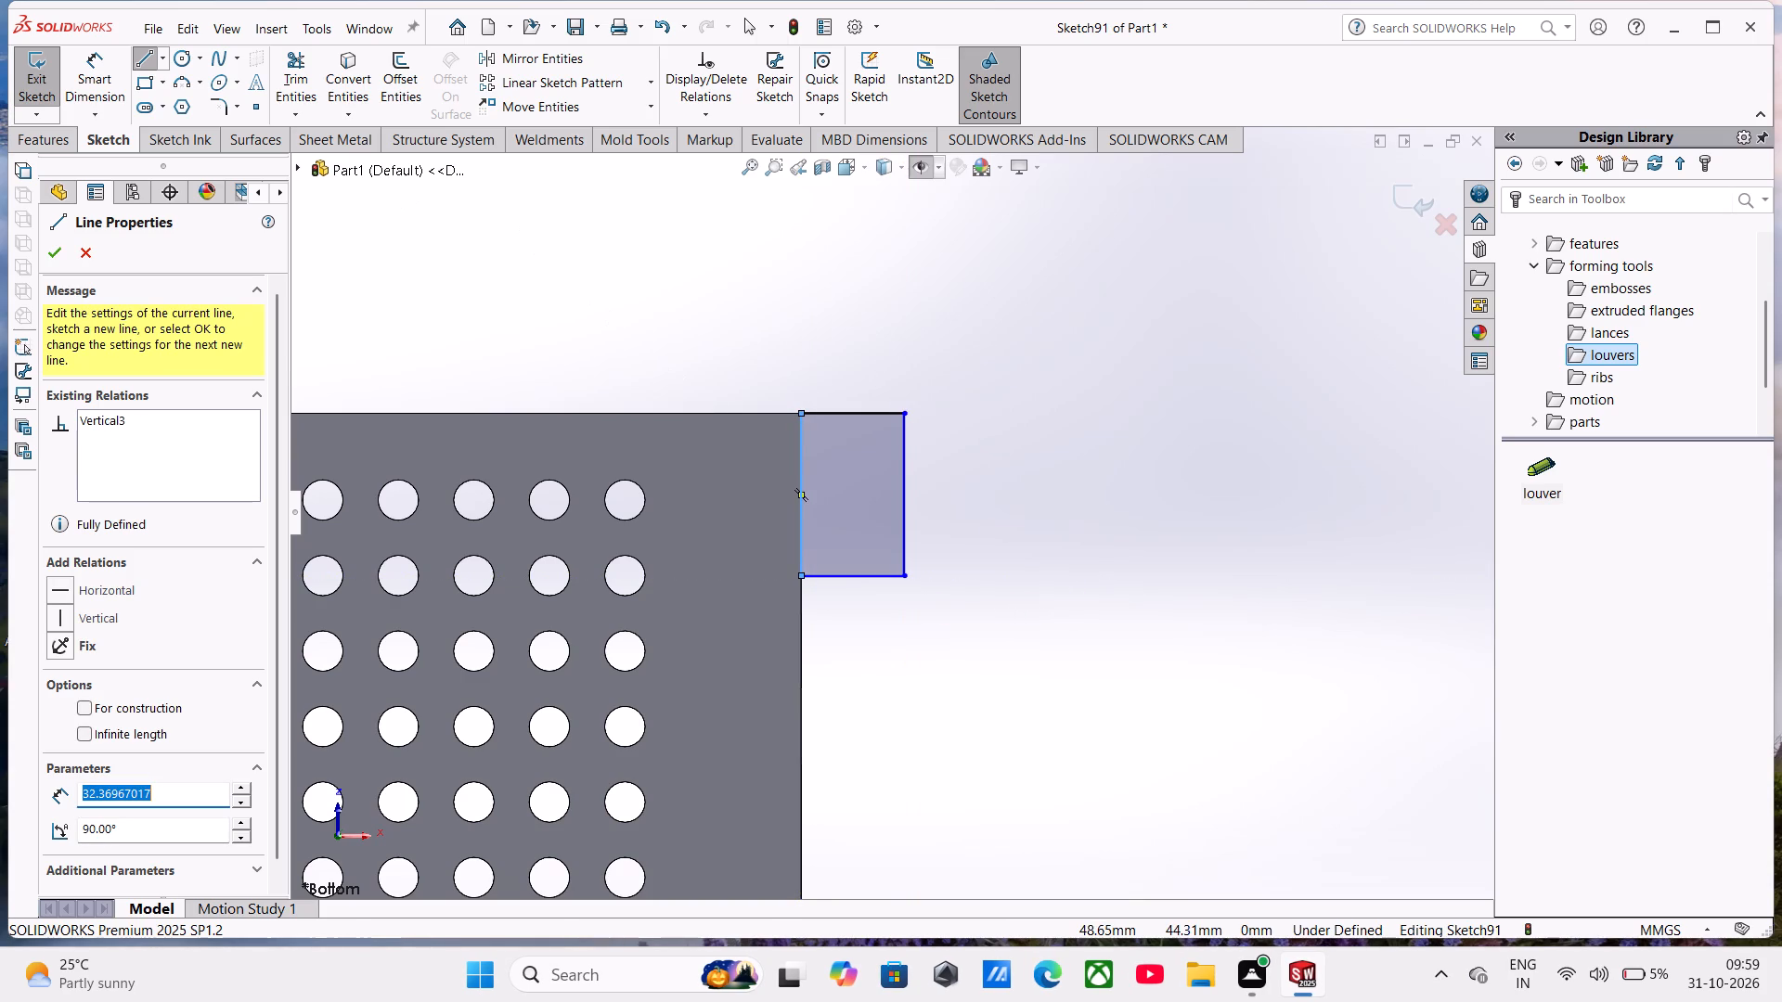
Dimension the rectangle 18.5 mm wide outward from the face's edge and 30 mm long along that edge.
click(116, 93)
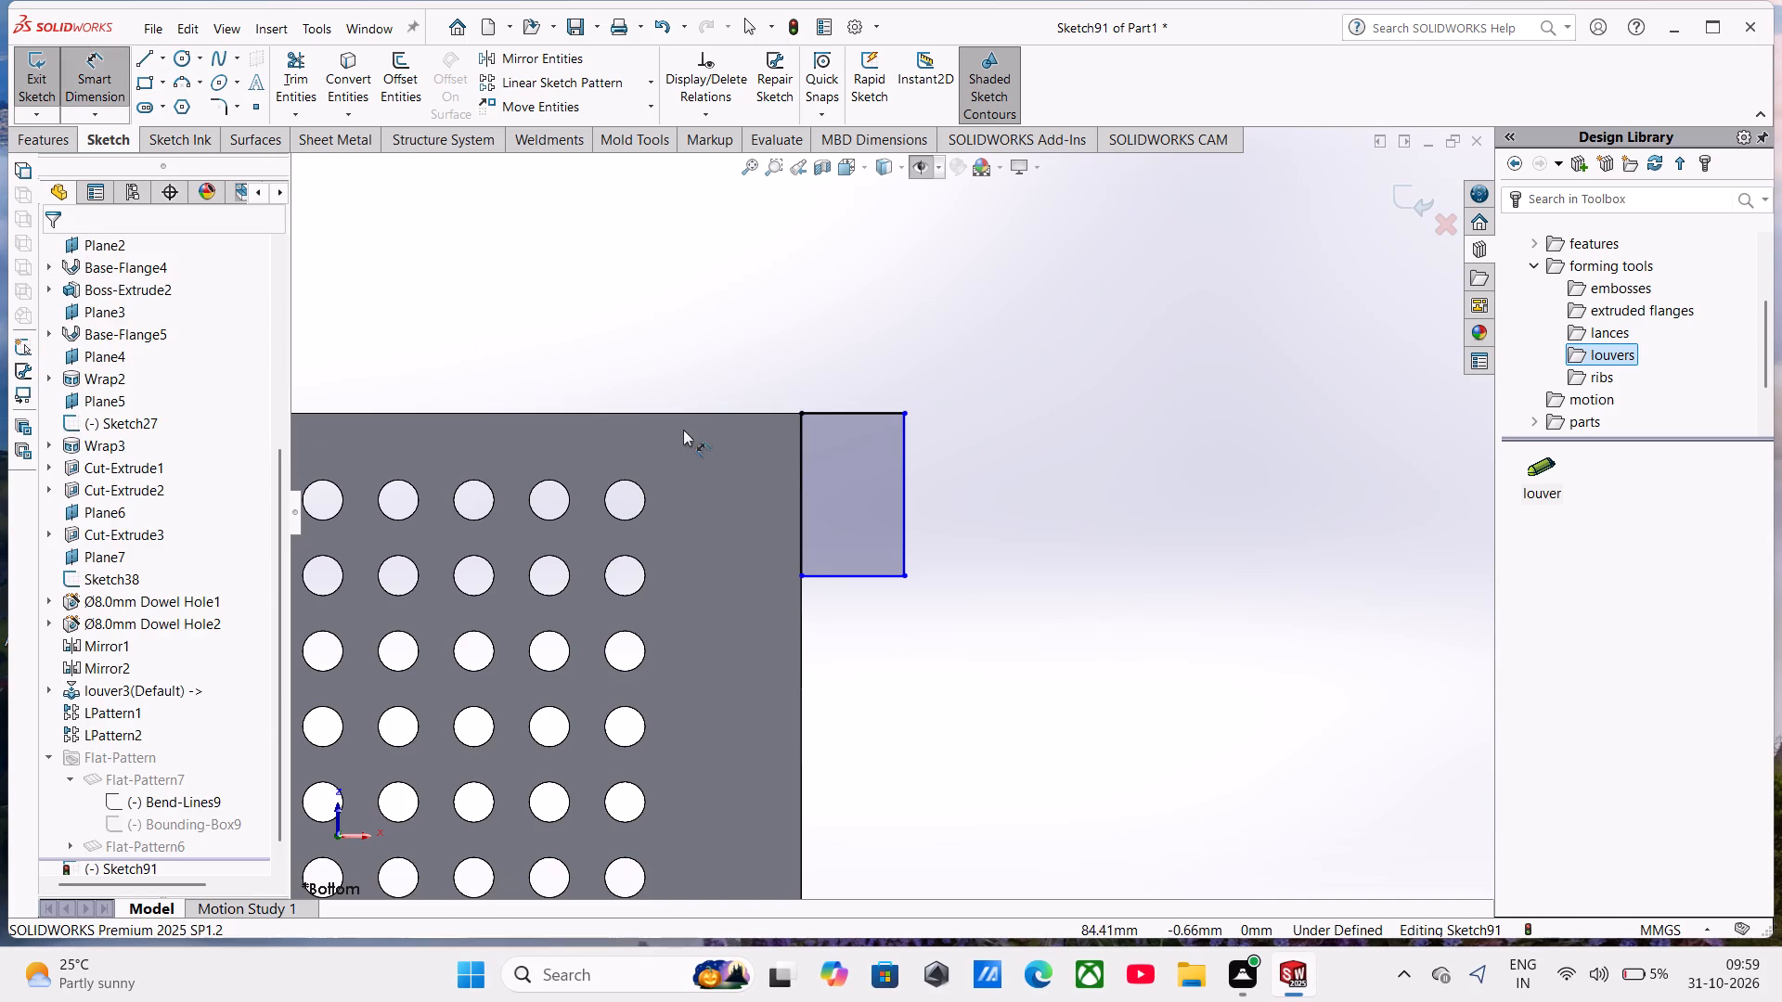
click(798, 456)
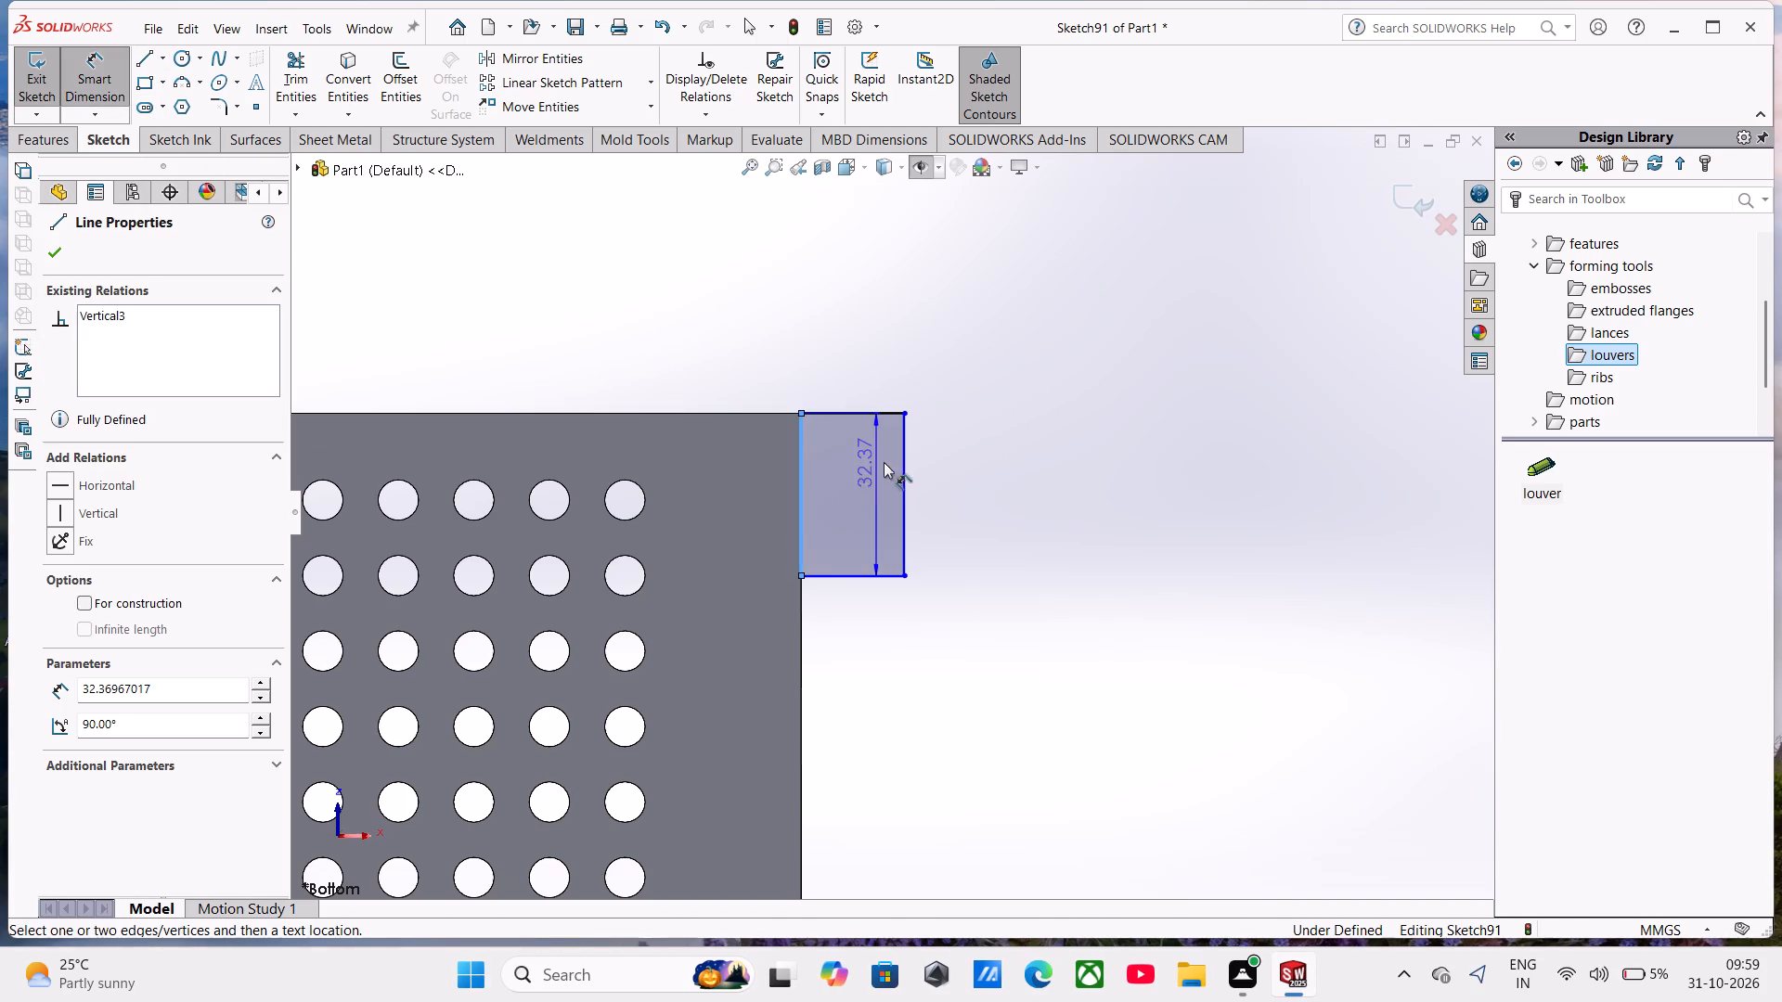
click(904, 462)
click(859, 338)
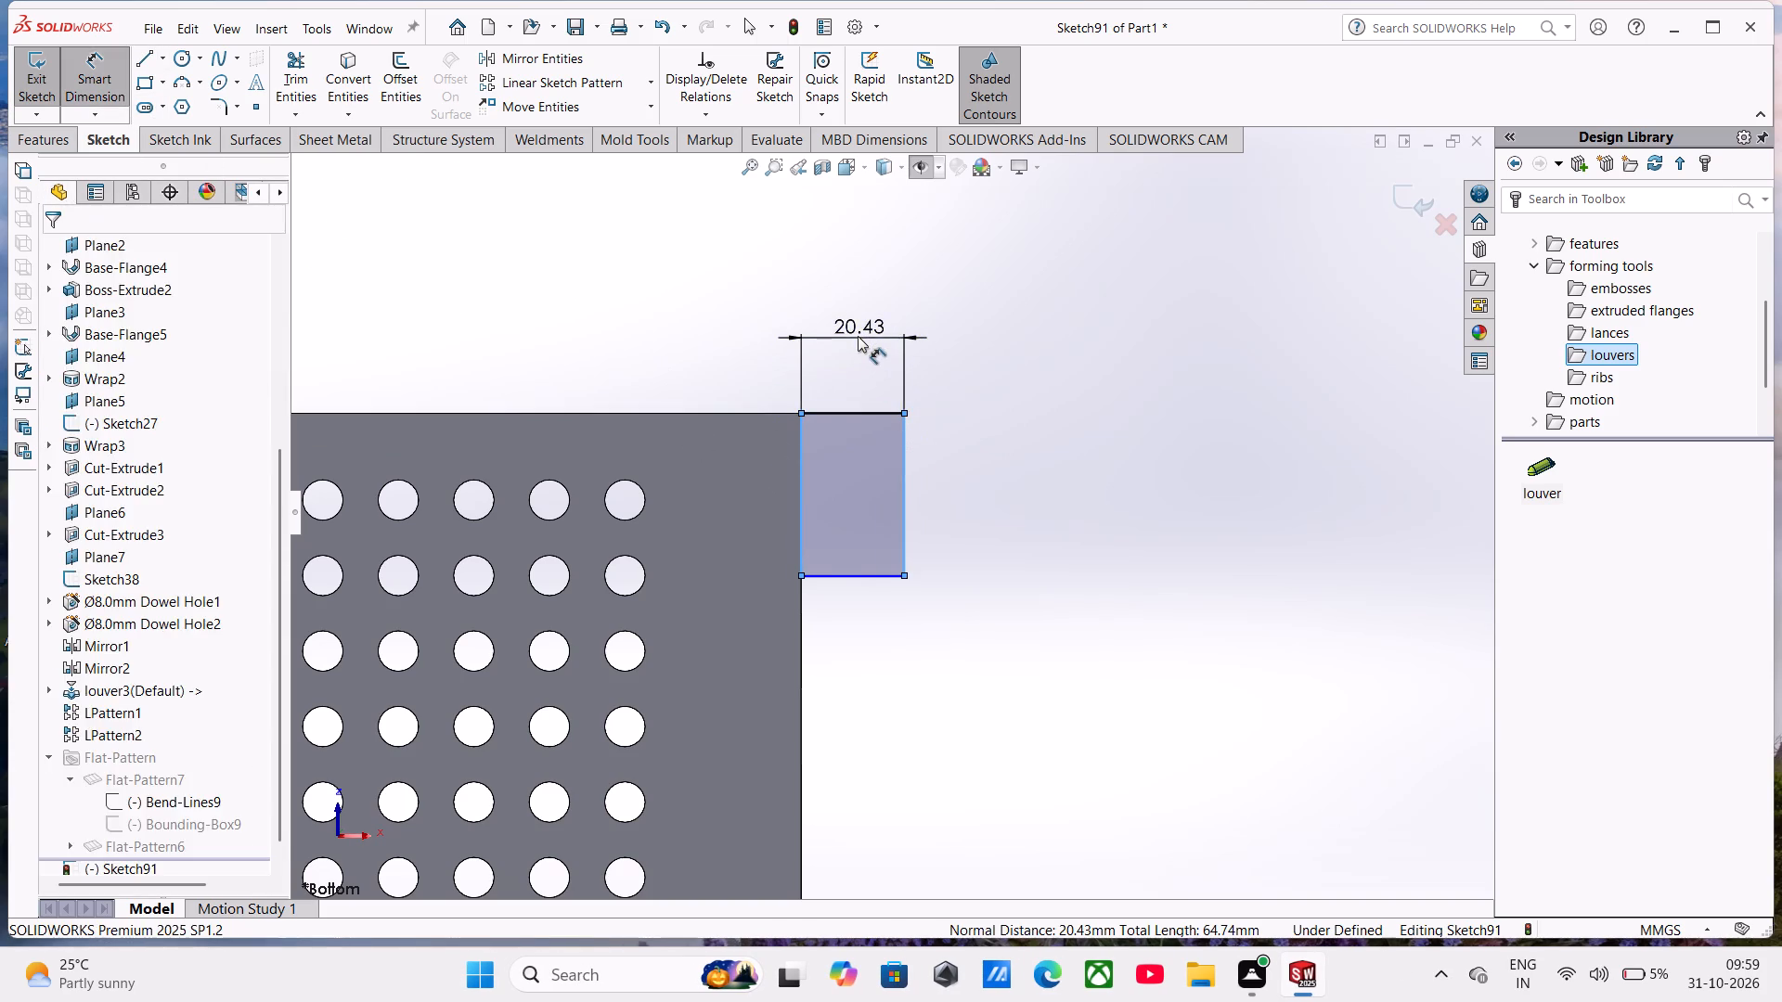
text(18.5)
key(Return)
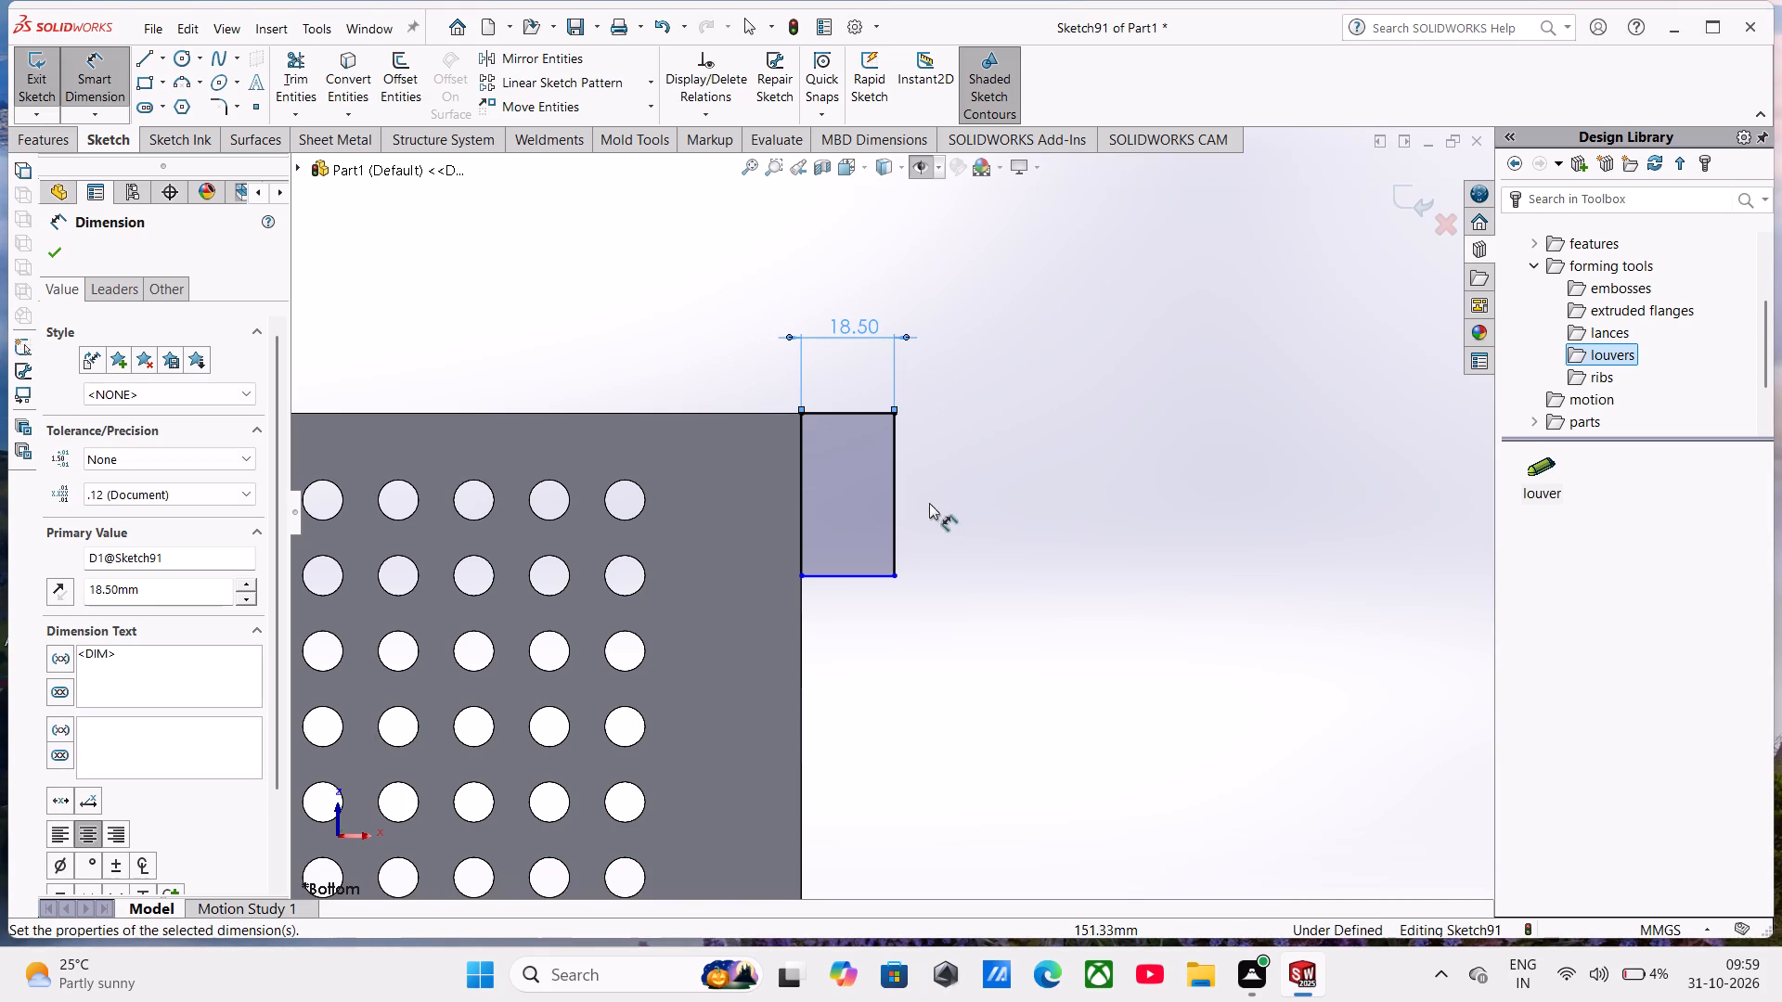
click(895, 517)
click(976, 518)
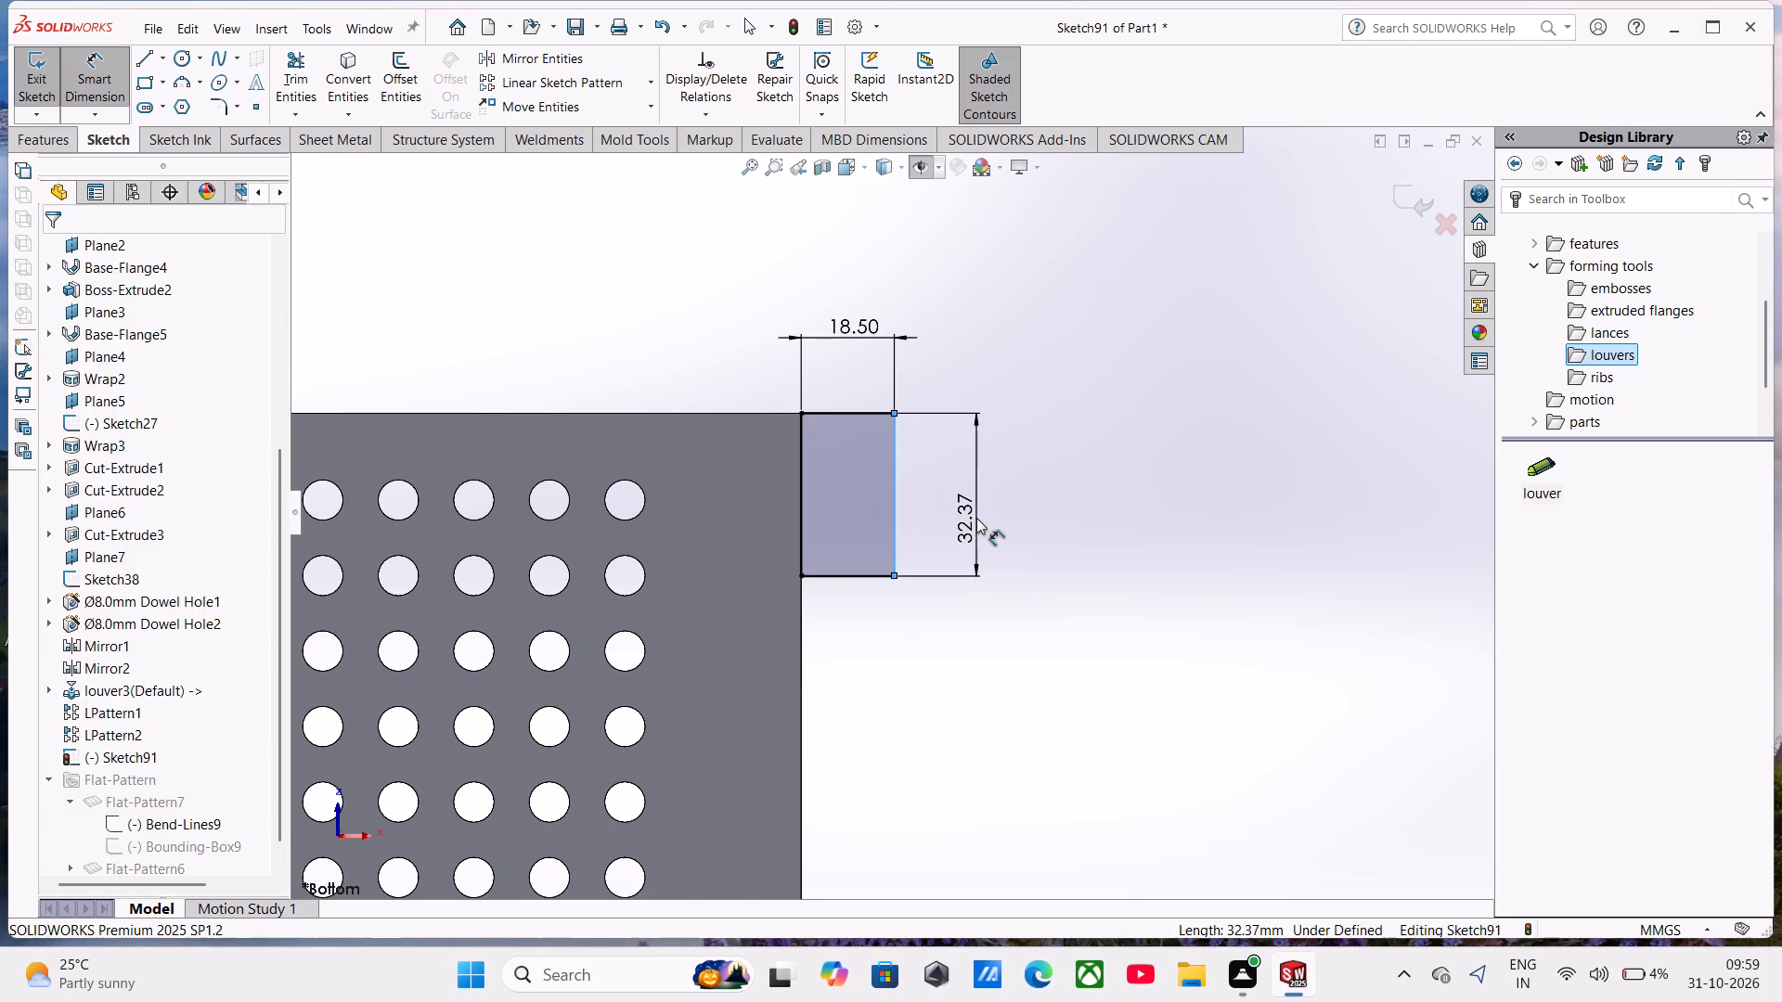
text(30)
key(Return)
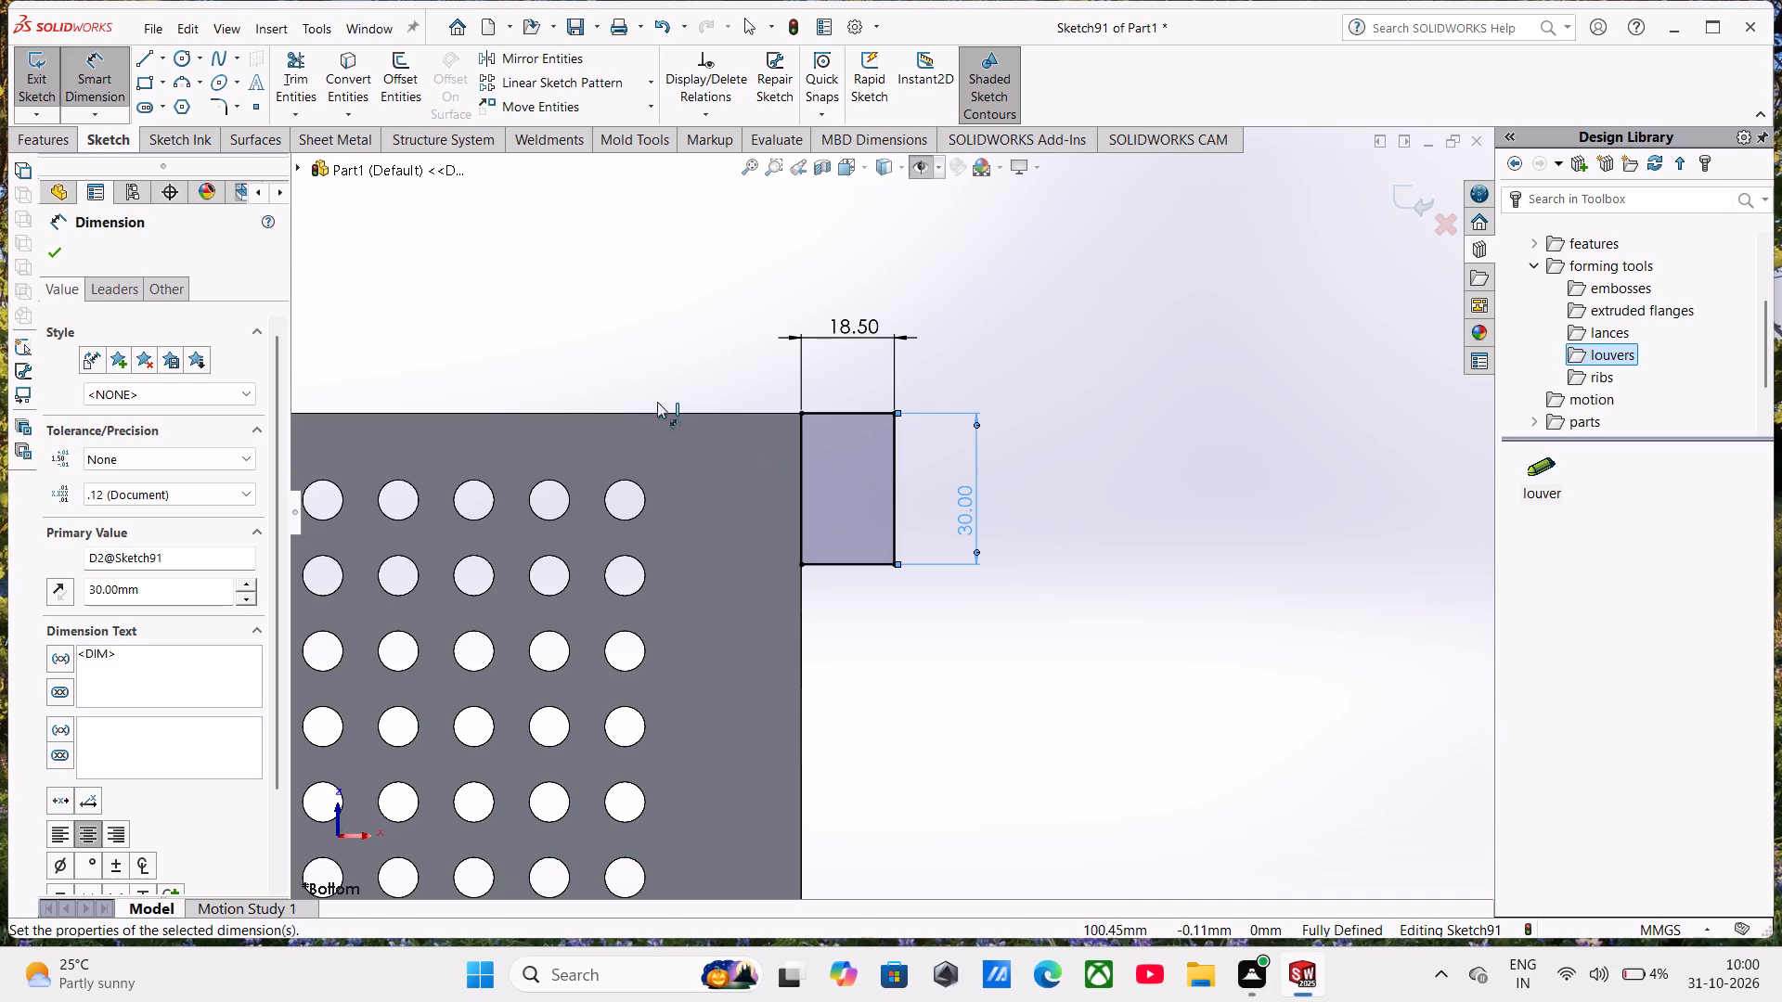
Draw a vertical centerpoint straight slot centred across the tab rectangle's width, about 18.8 mm between arc centres and 4.8 mm wide.
scroll(810, 496, down, 3)
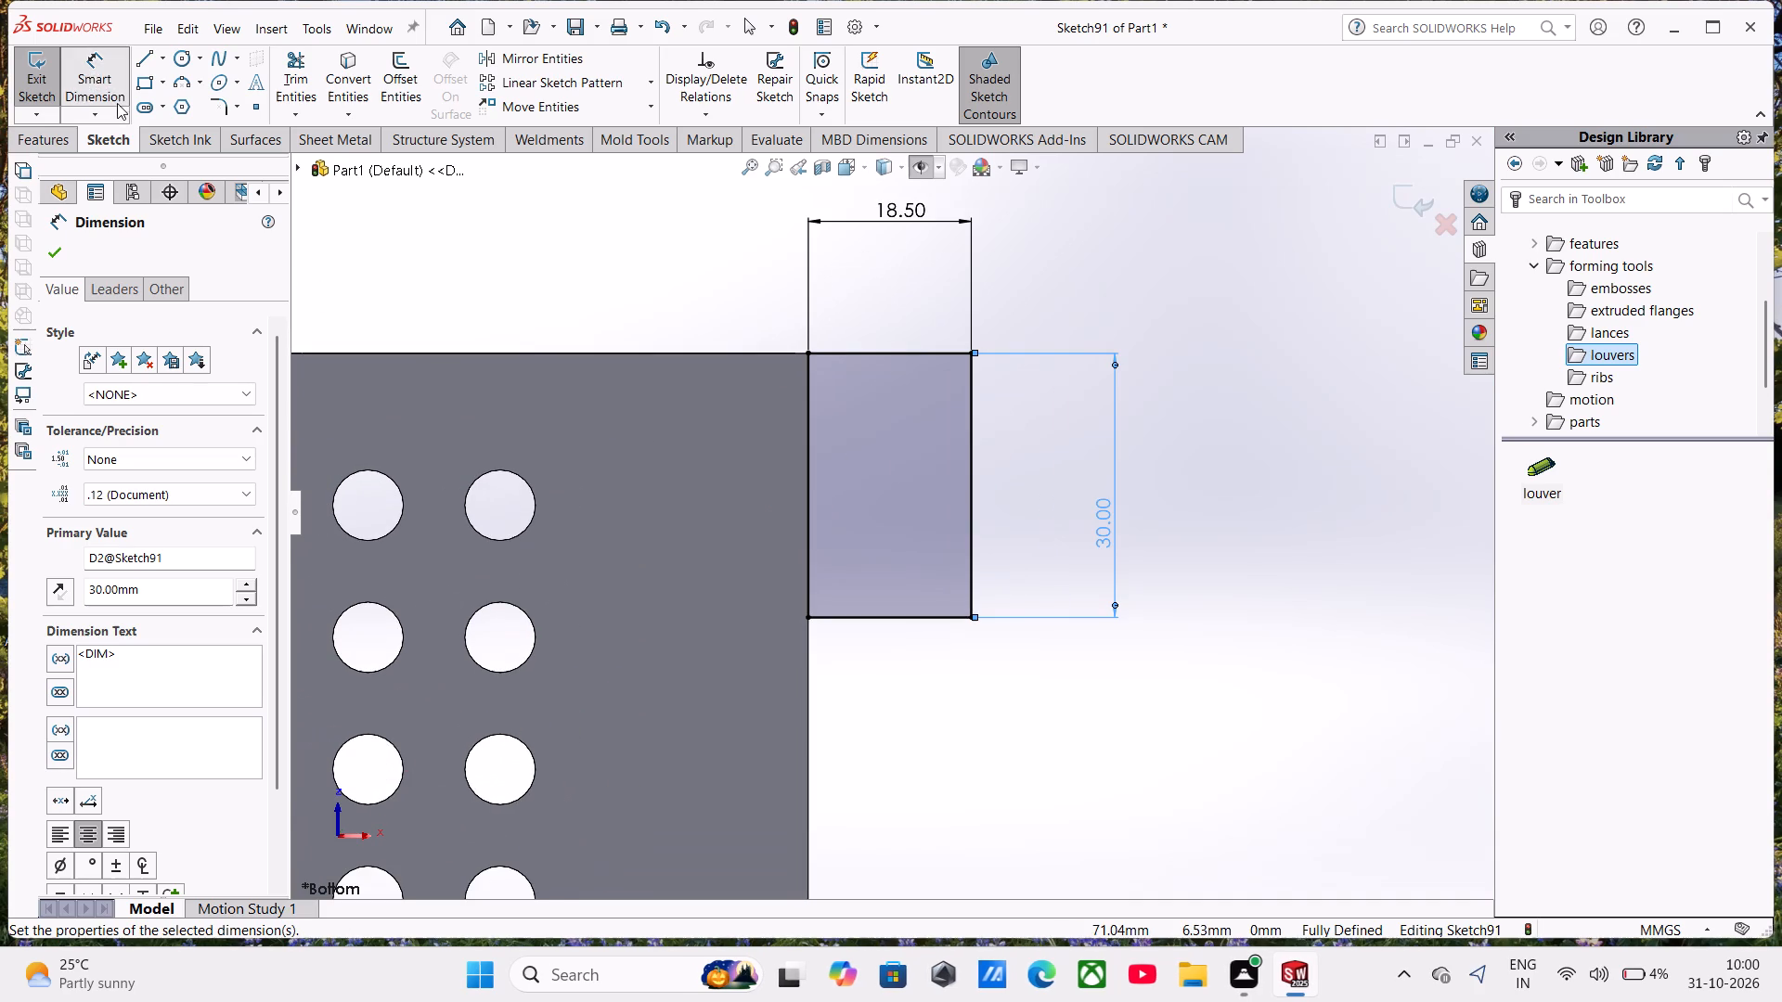
click(56, 135)
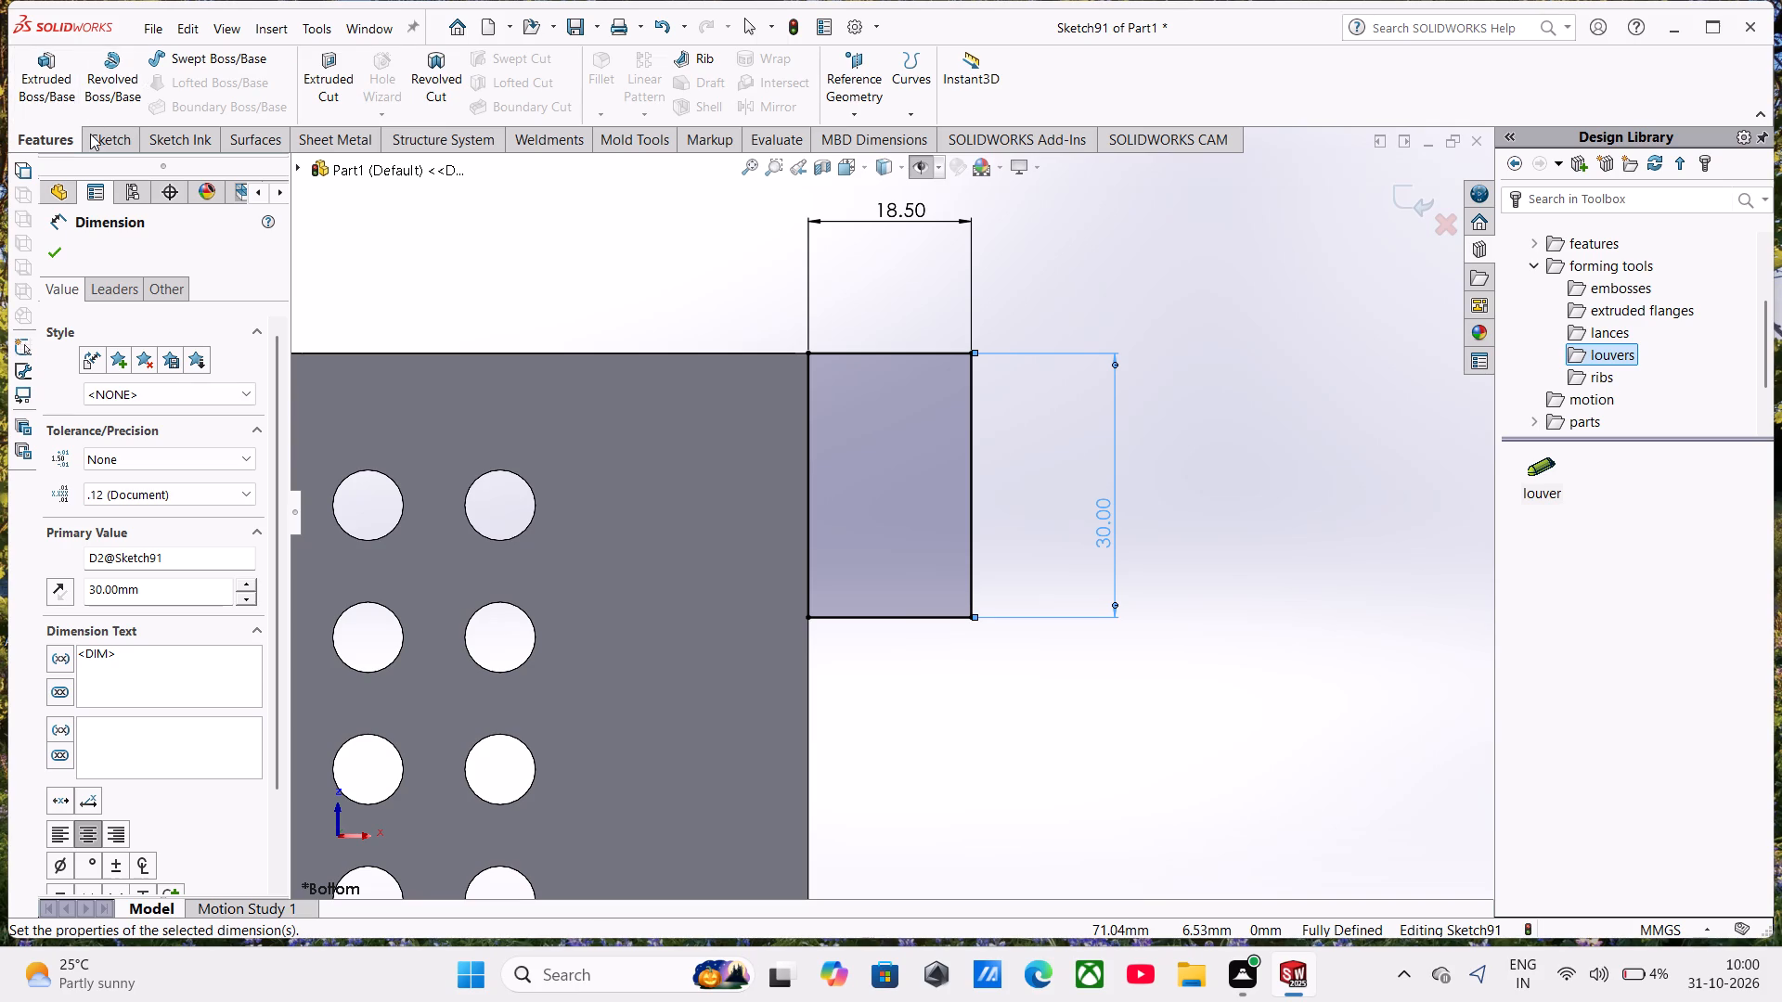
click(90, 134)
click(161, 105)
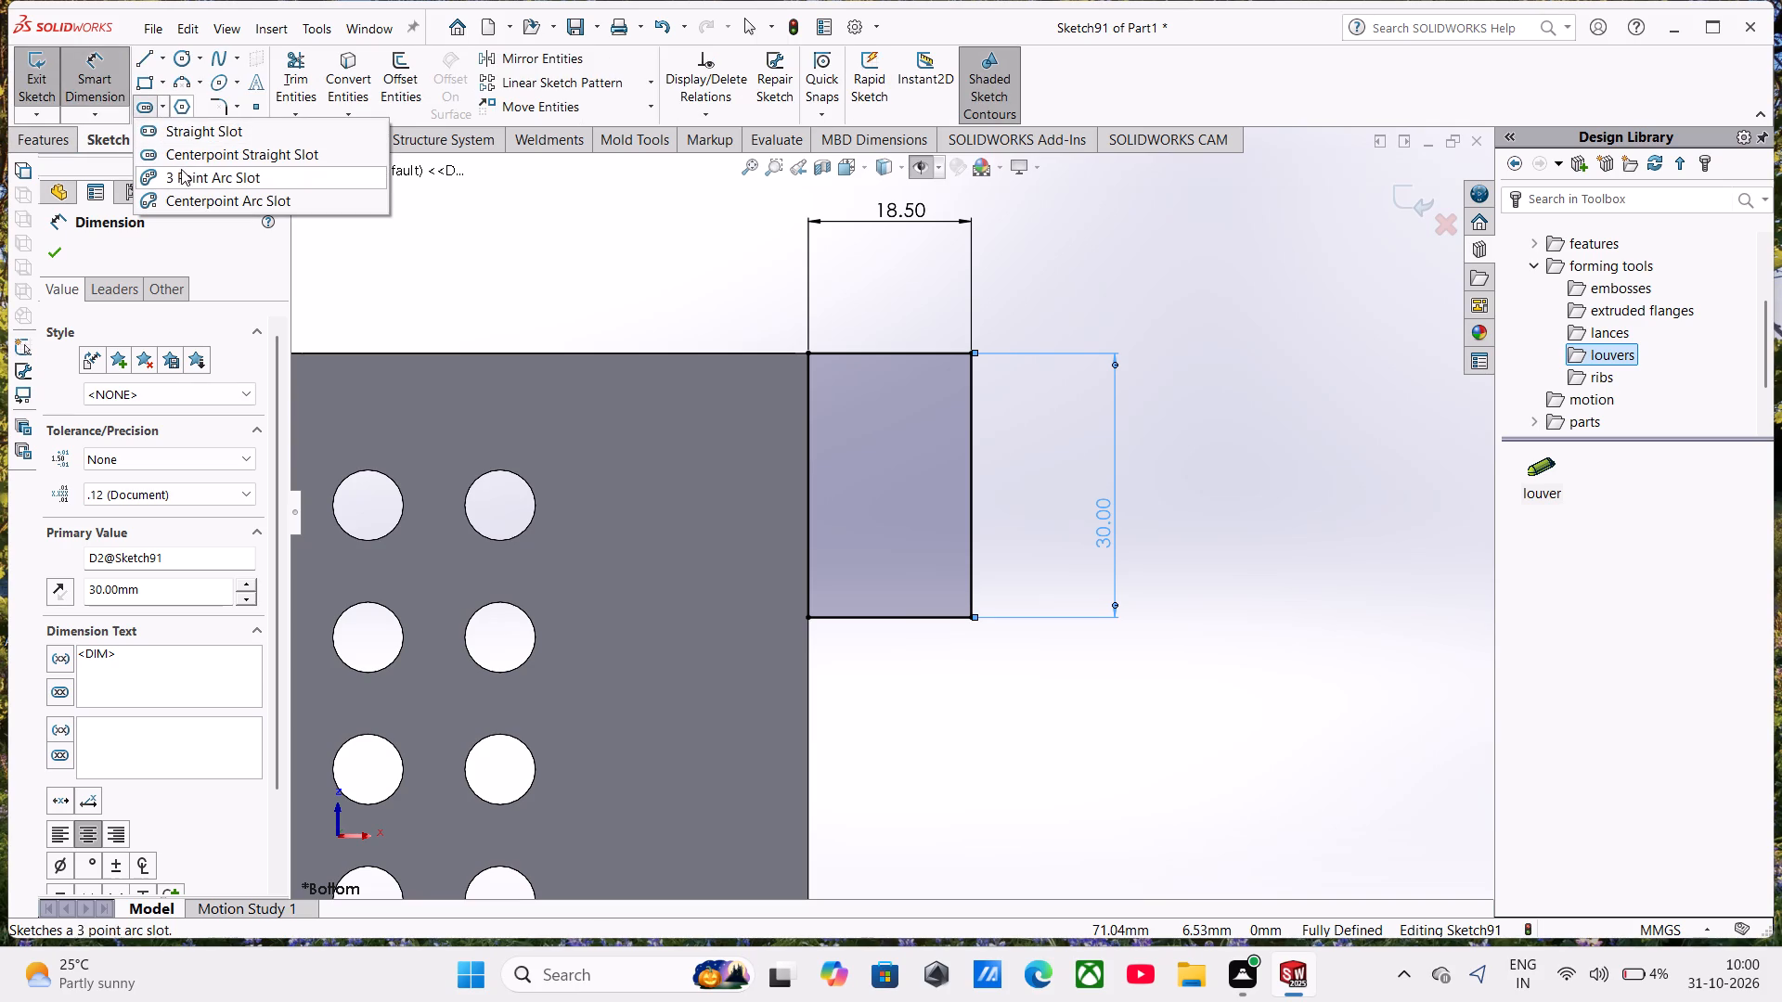
click(180, 158)
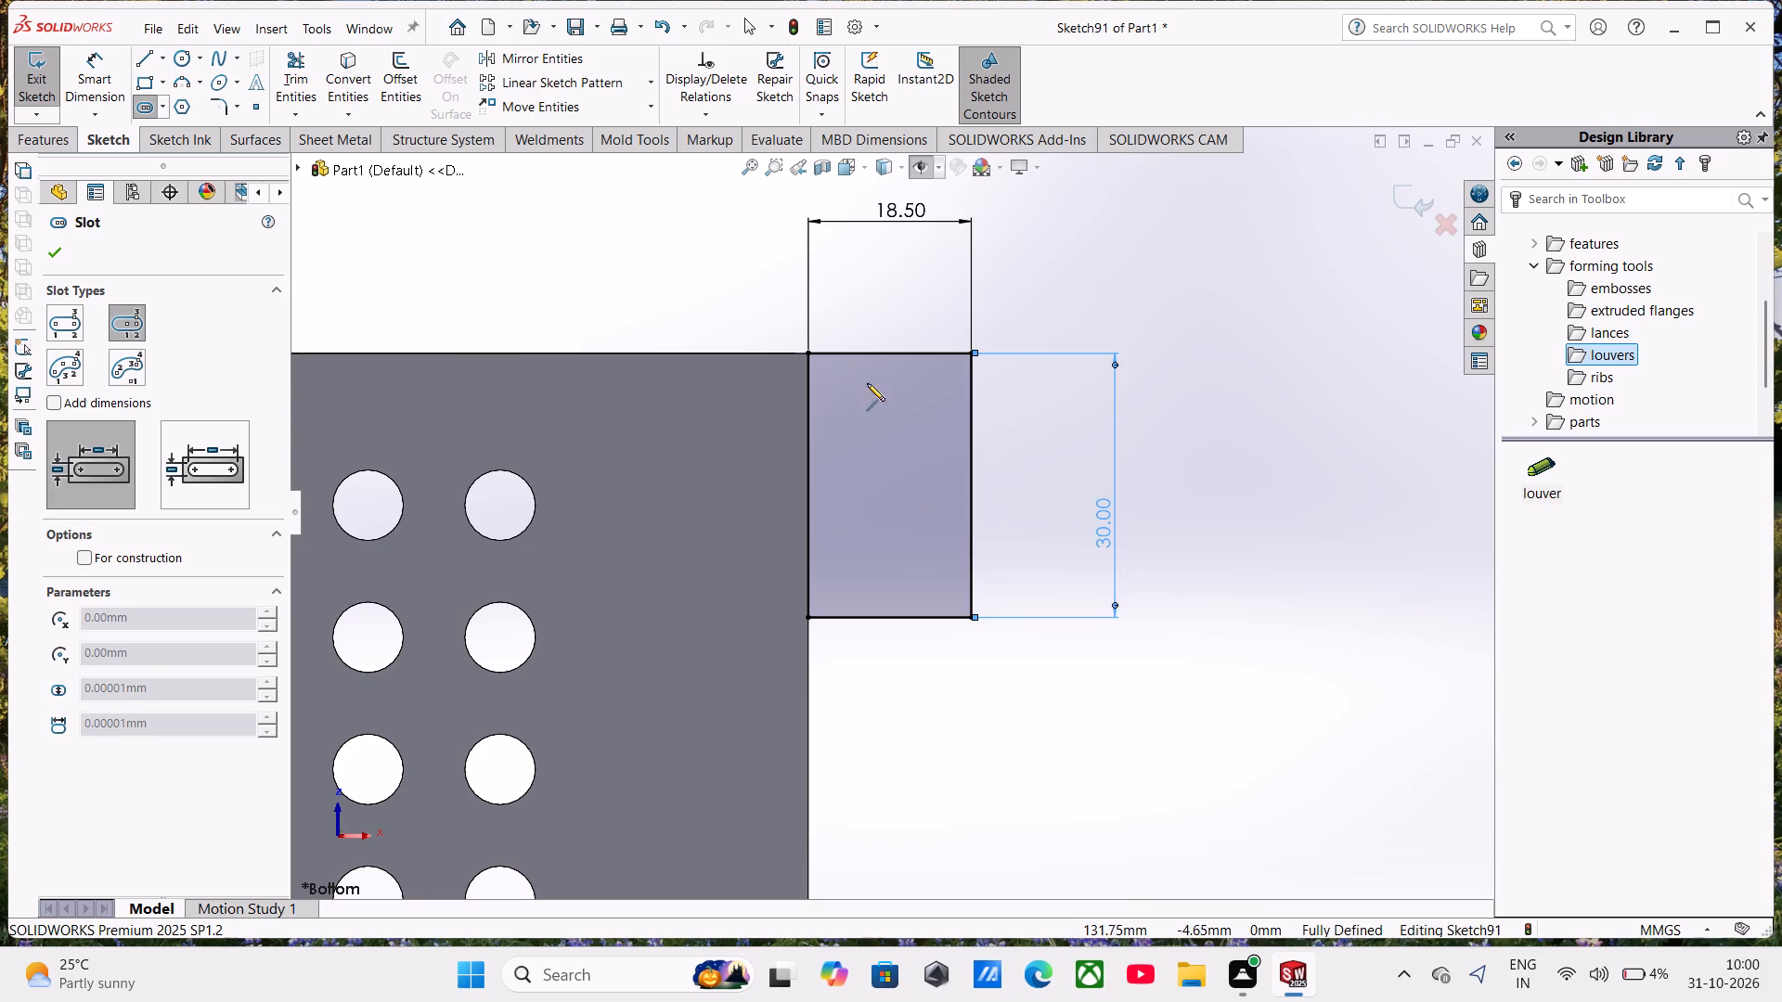
drag(887, 421, 891, 464)
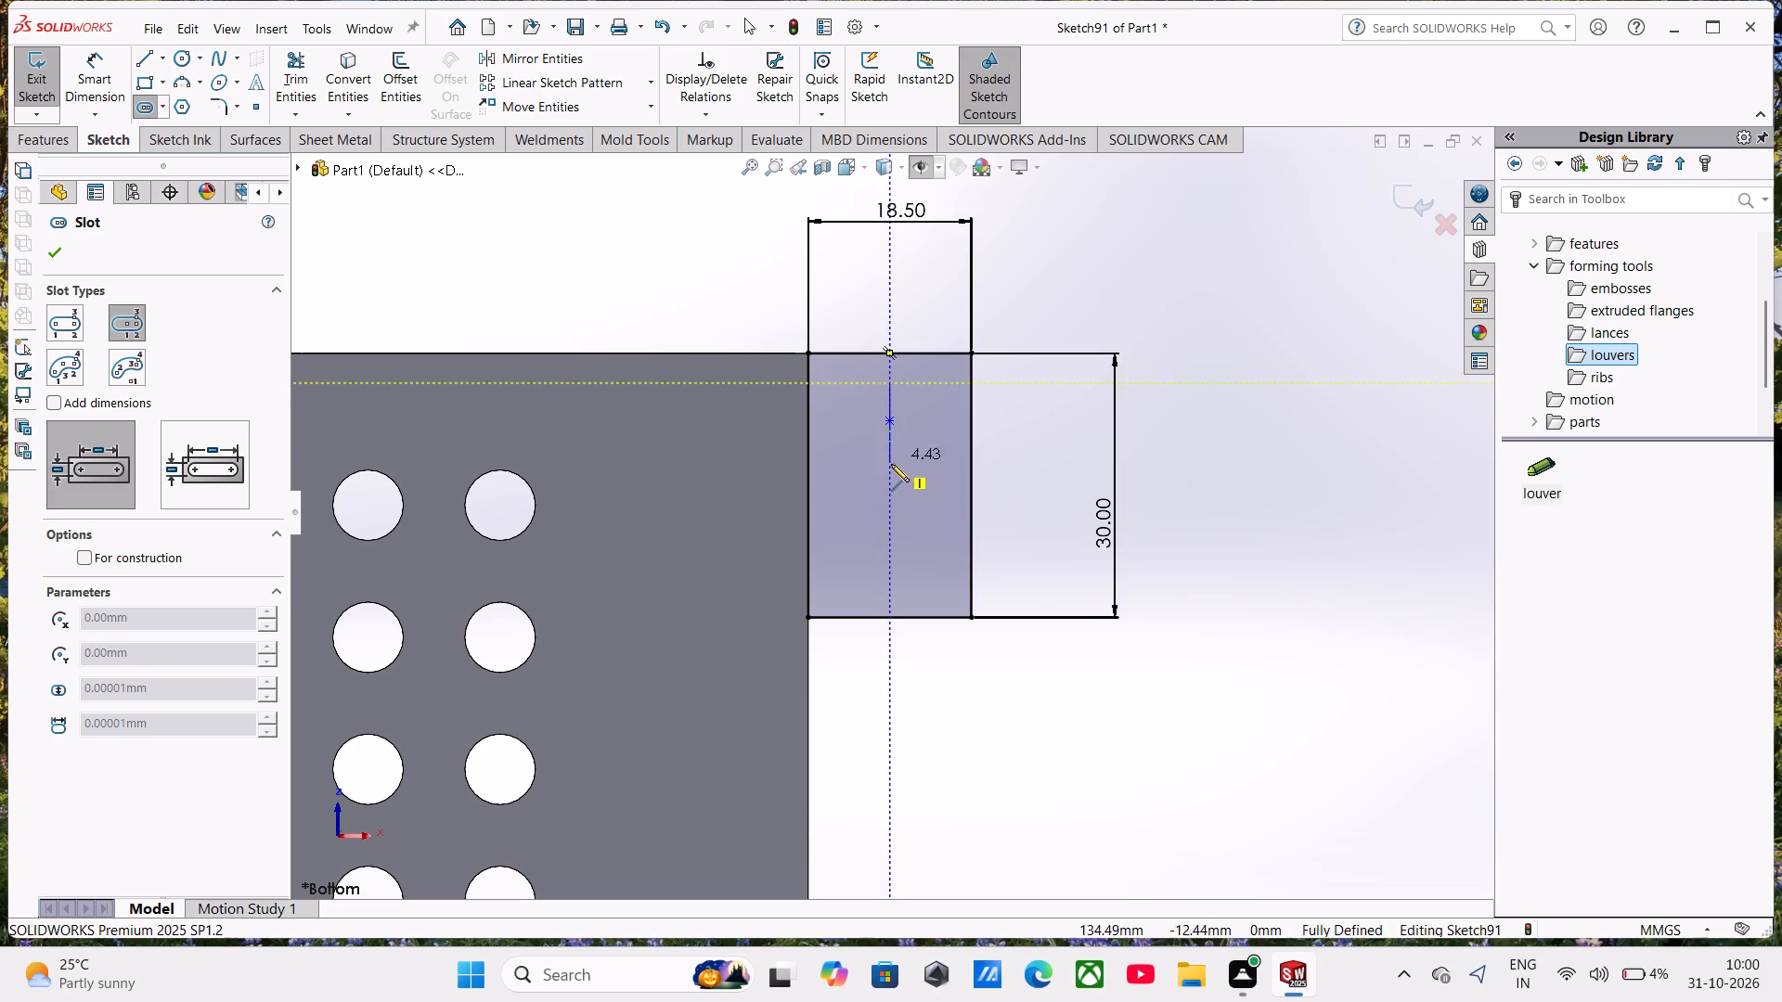
drag(891, 464, 890, 504)
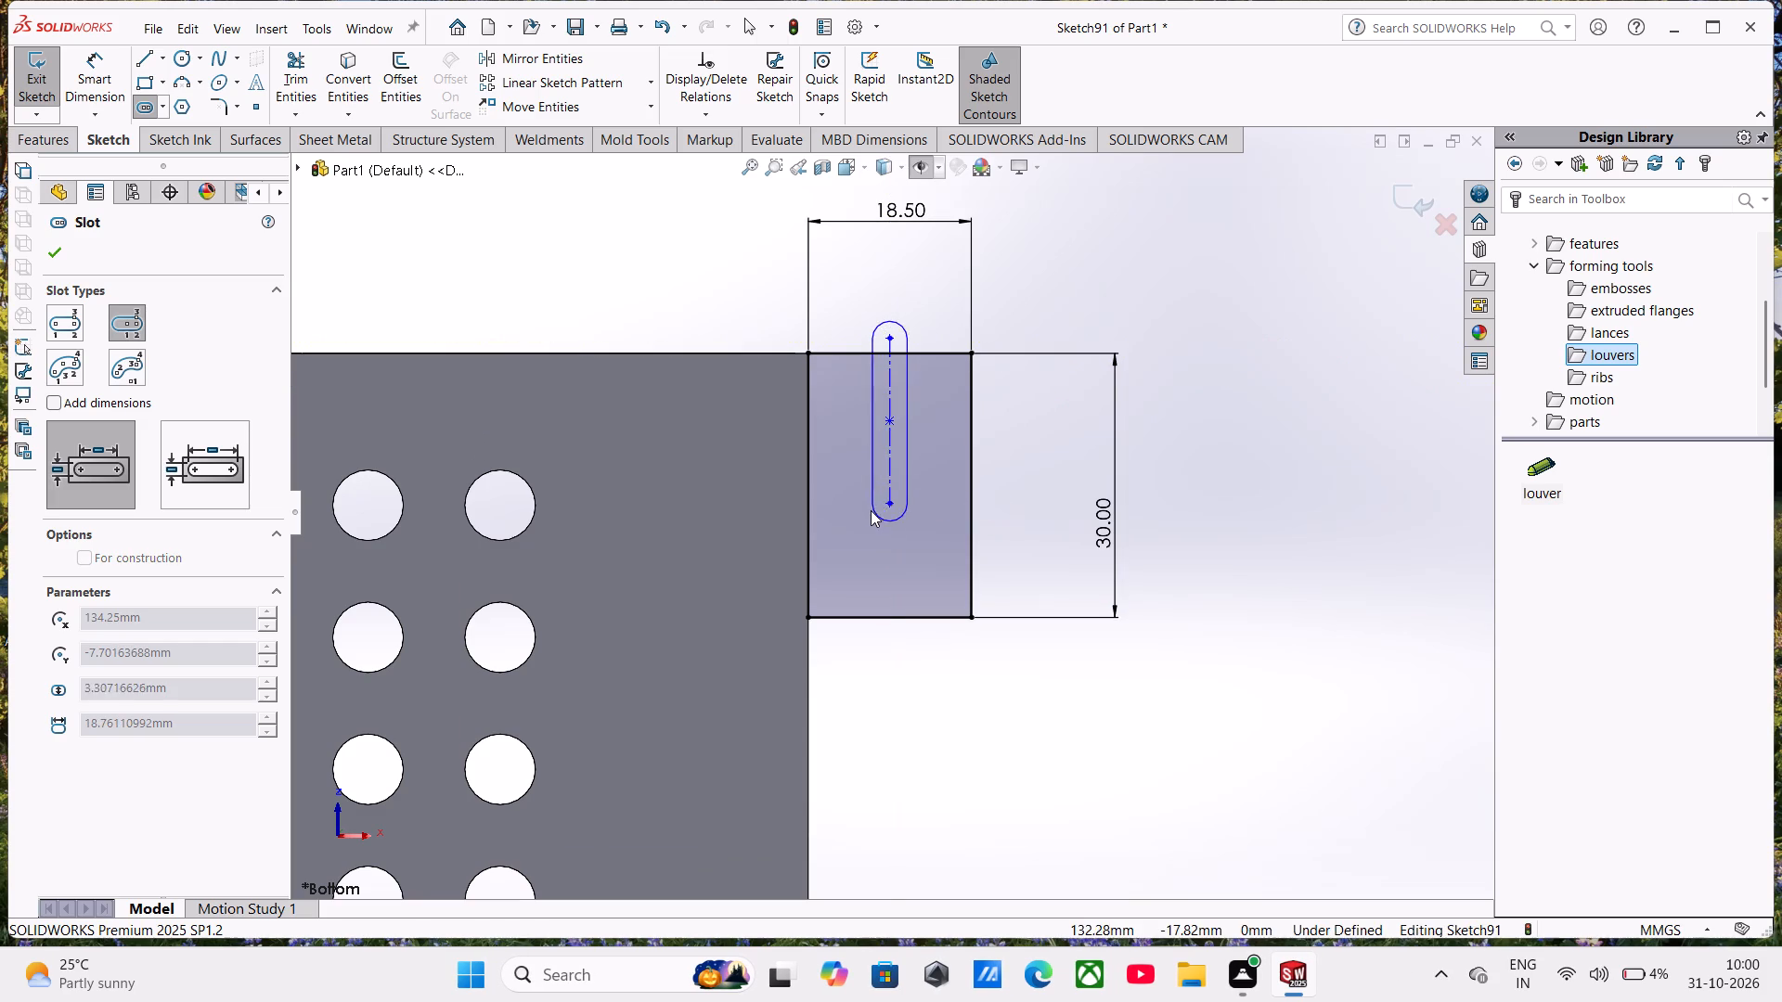
click(869, 511)
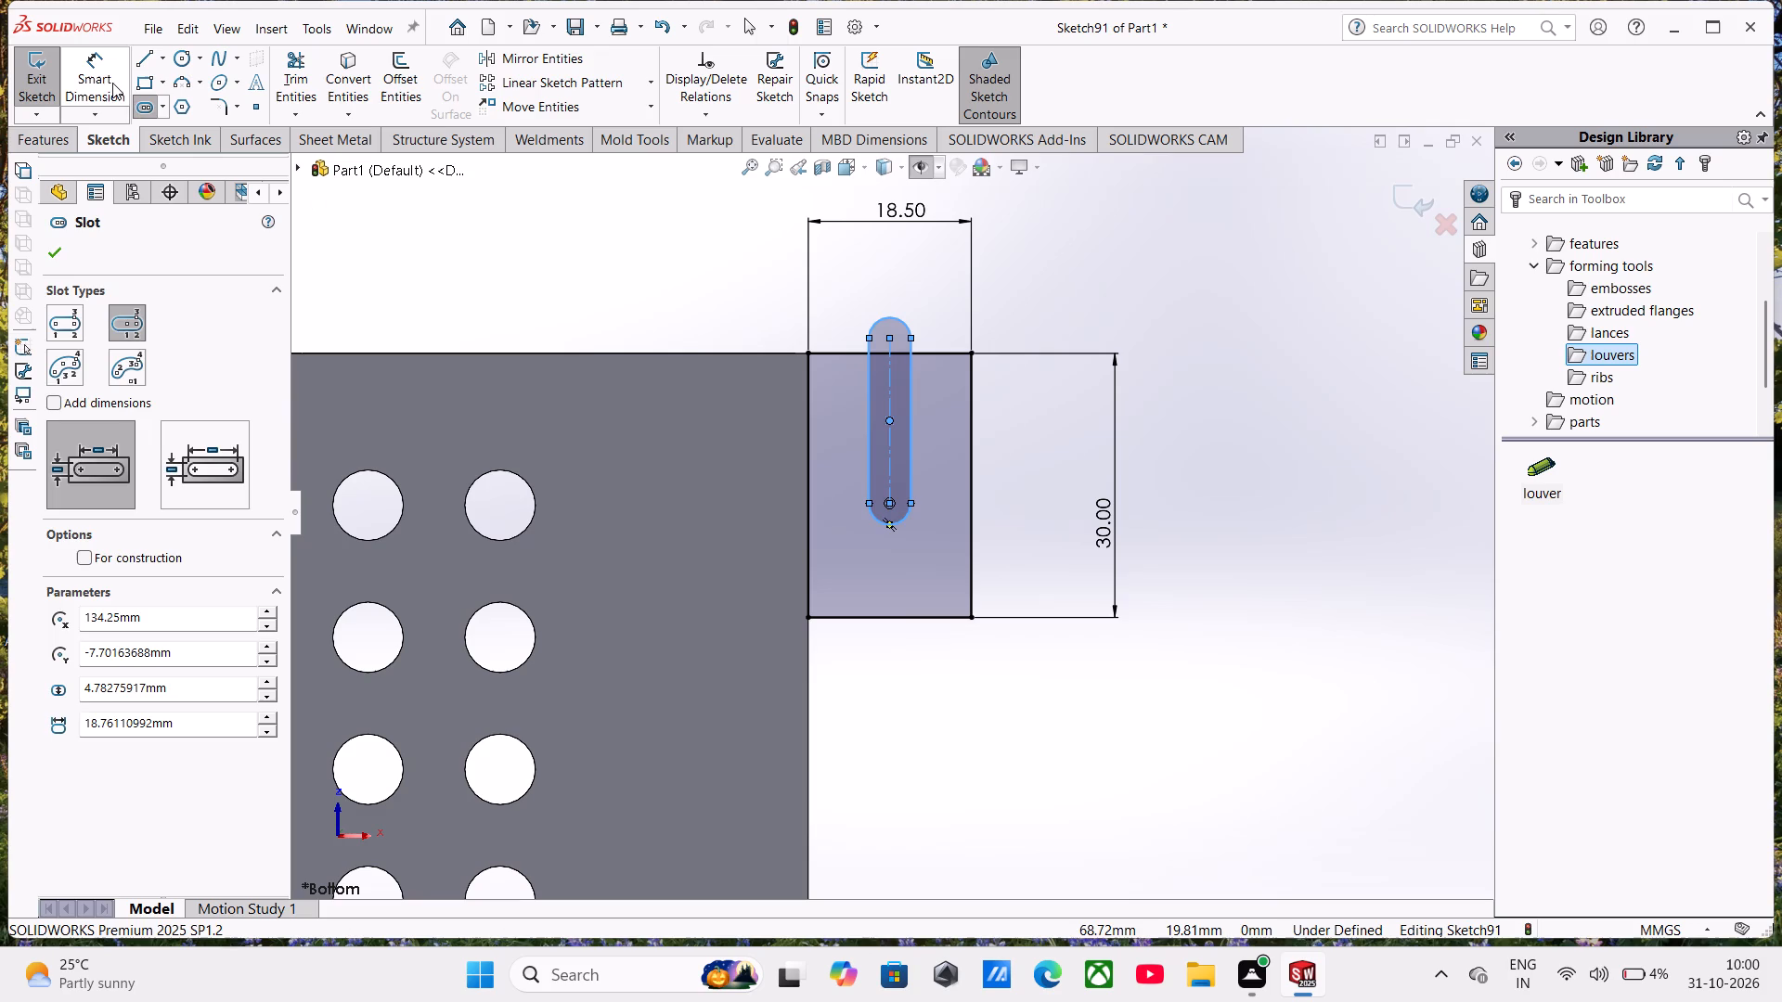
Dimension the slot's centre point 10 mm from the tab rectangle's lower short edge.
click(106, 78)
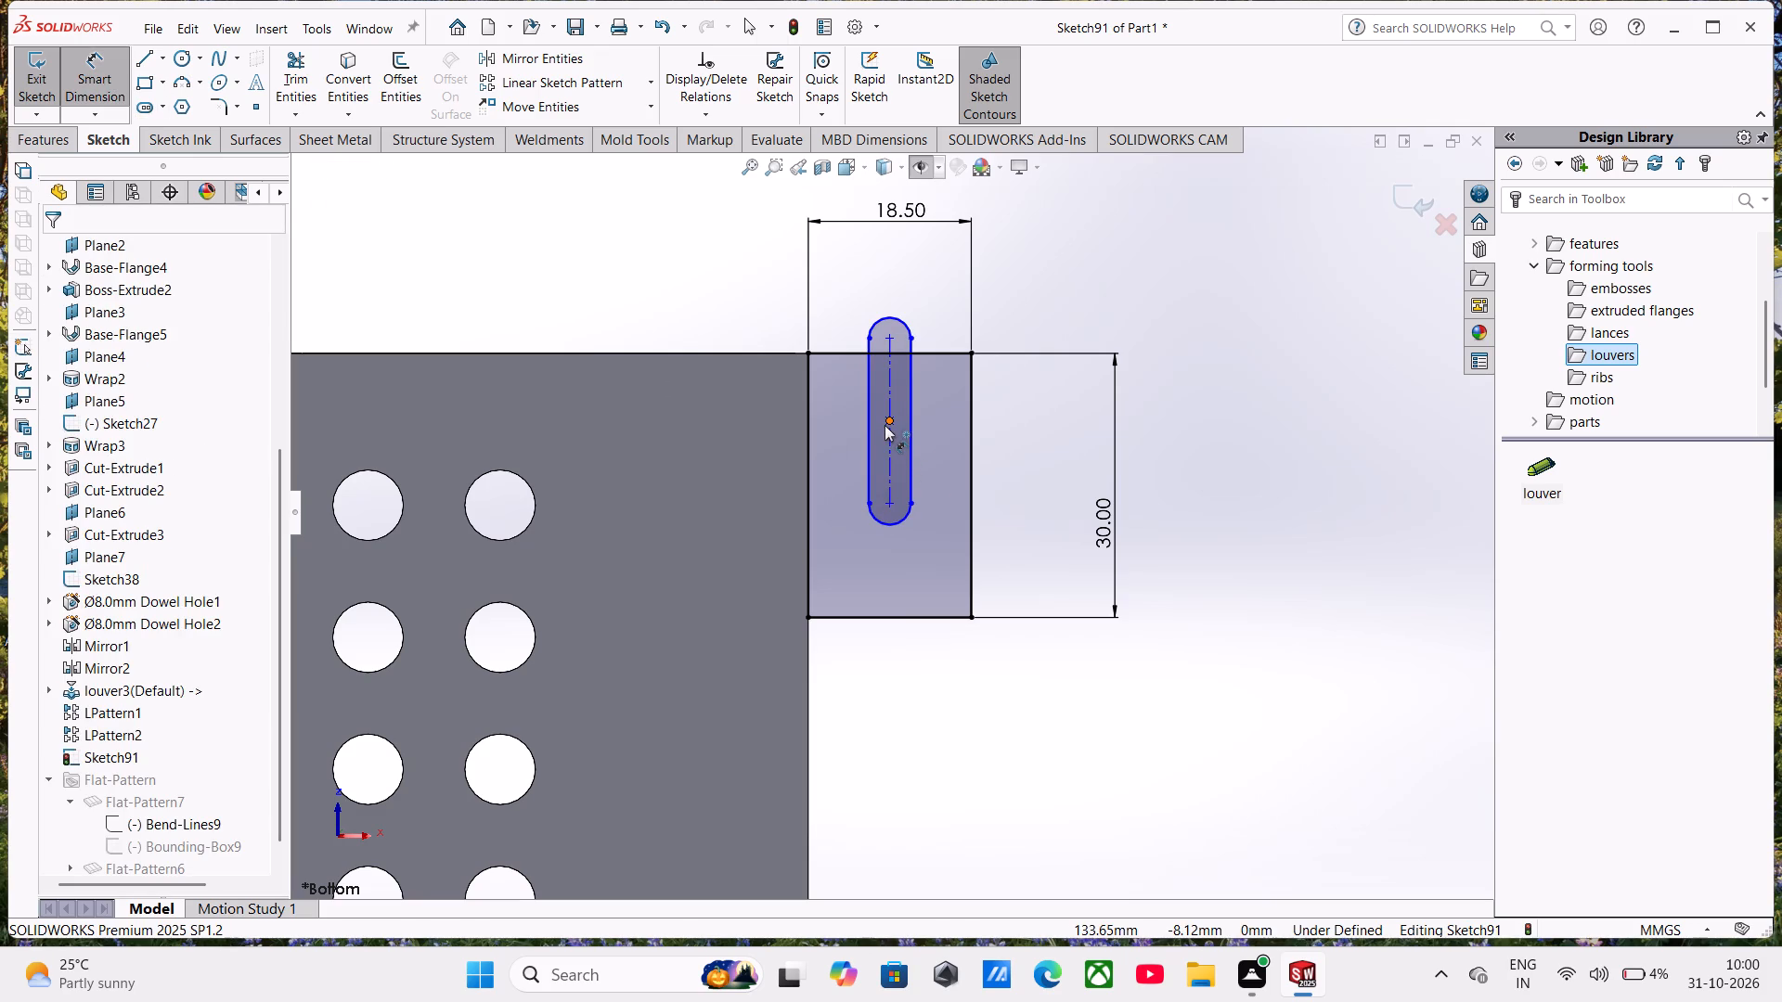
click(885, 425)
click(894, 621)
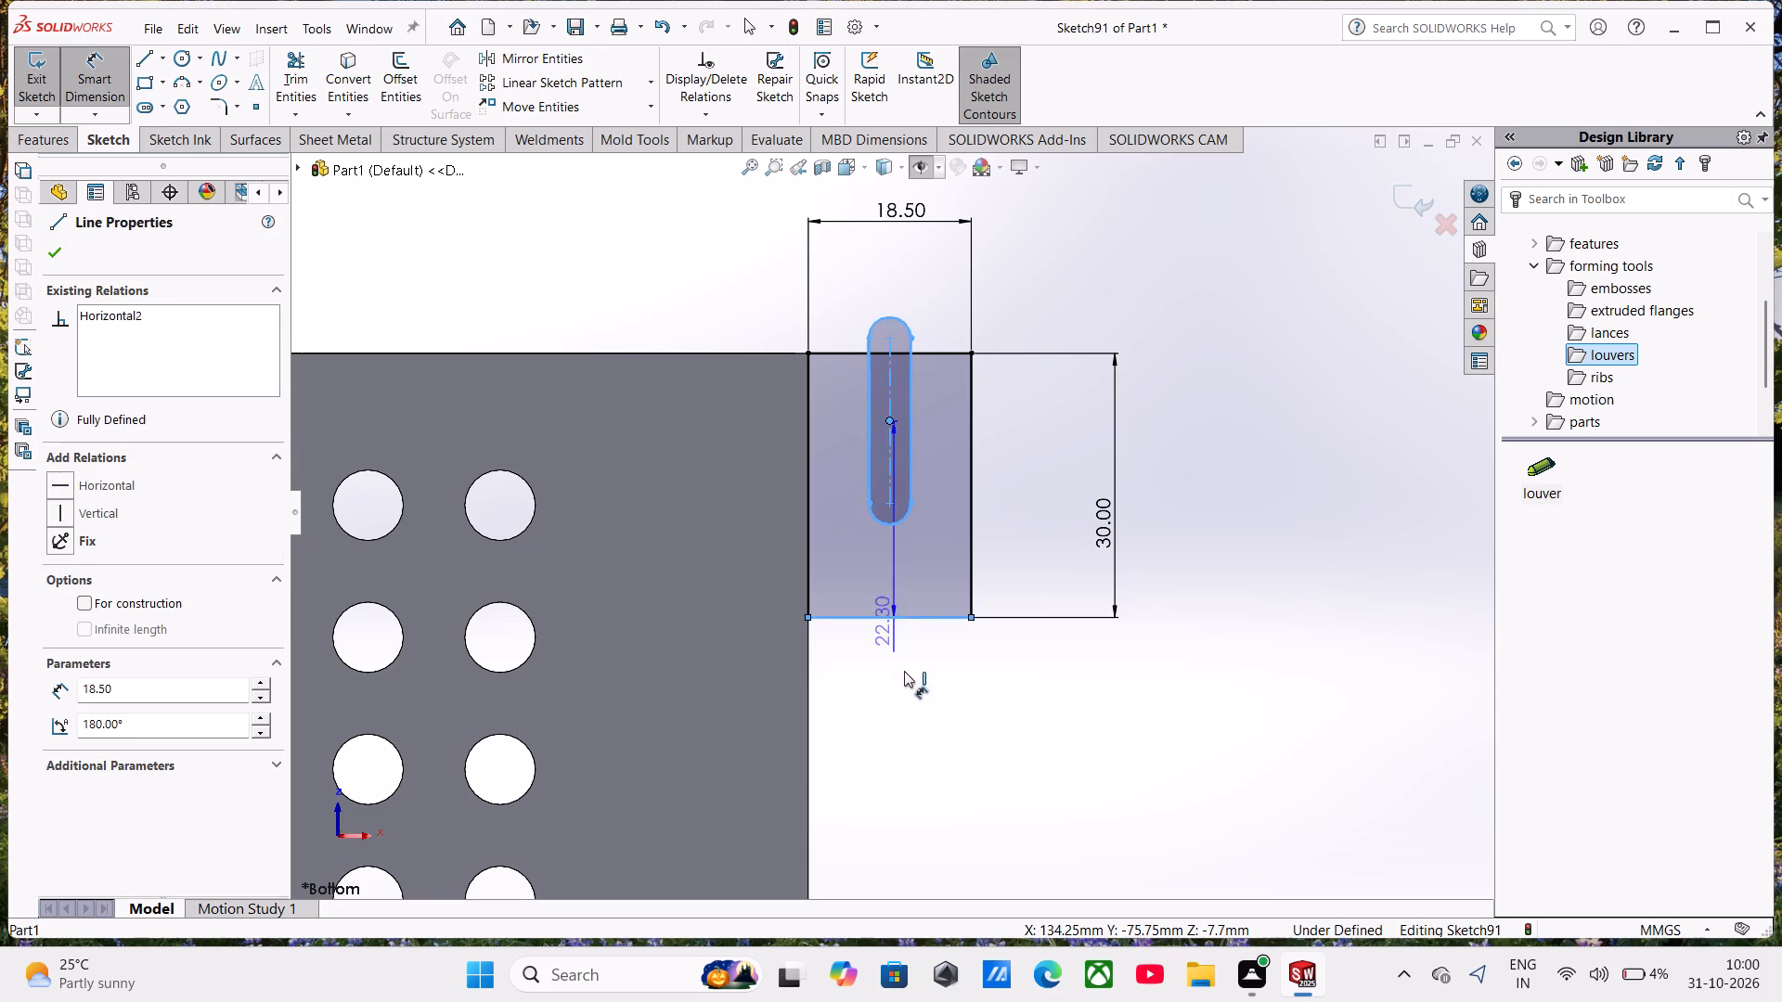
click(905, 696)
text(10)
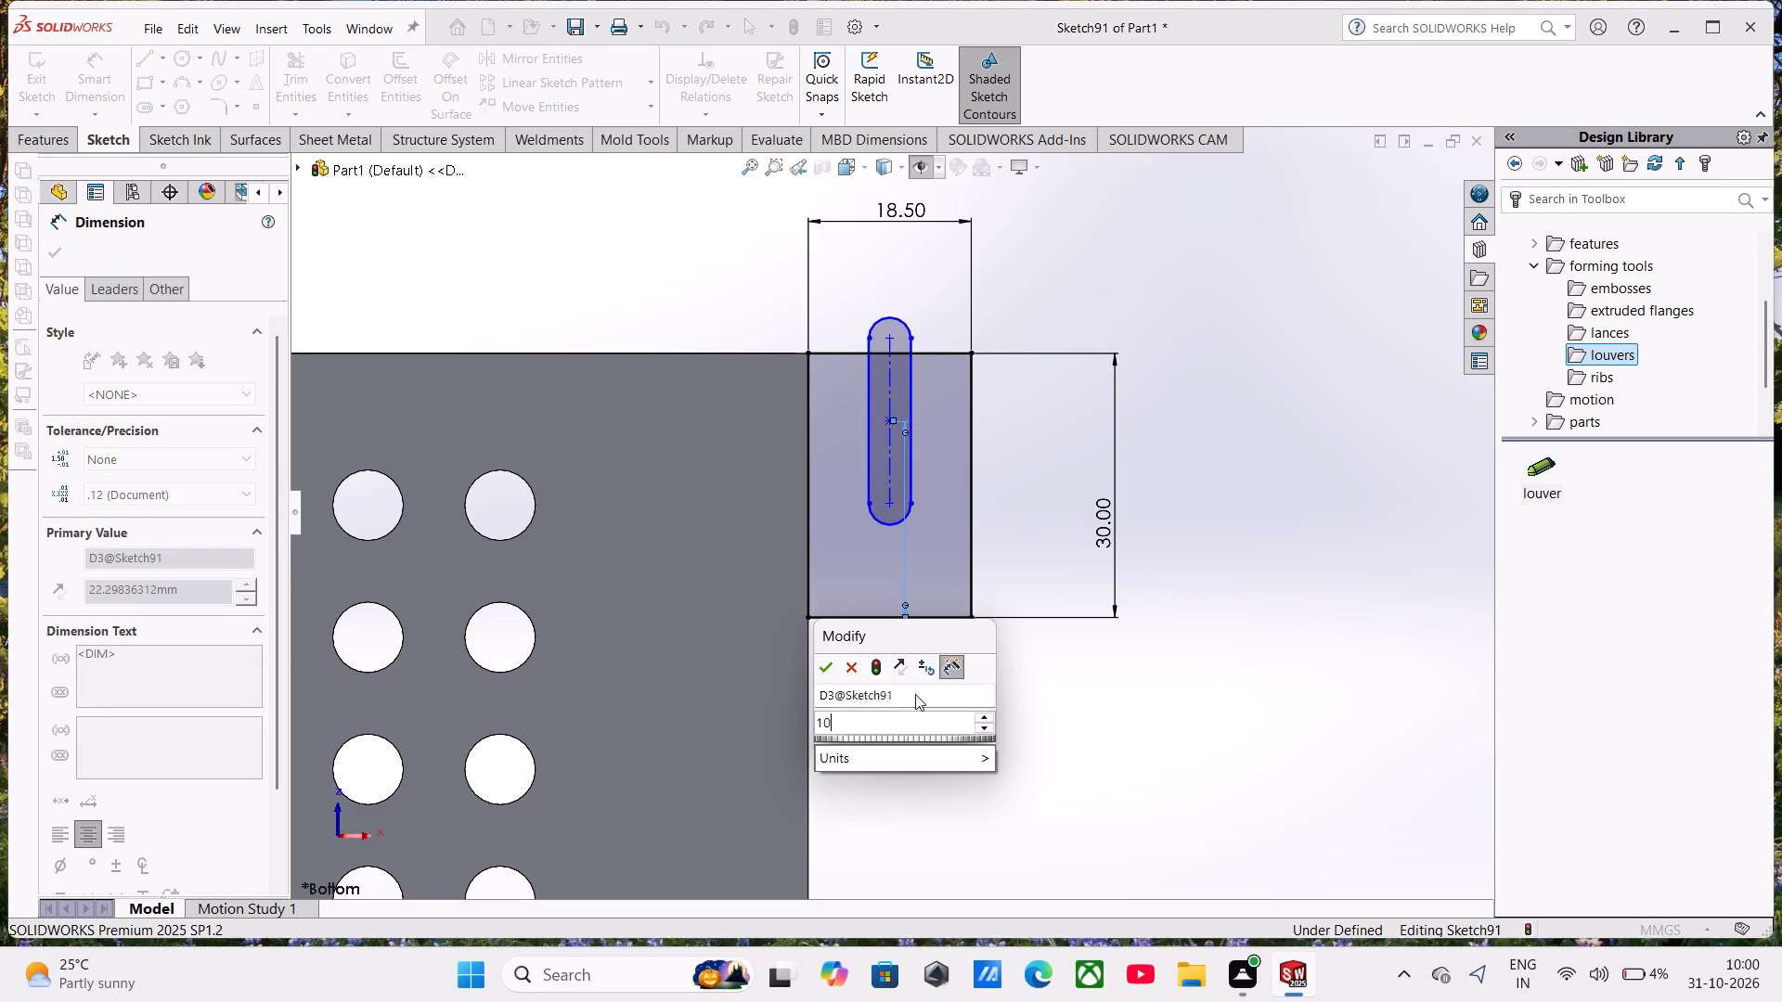
key(Return)
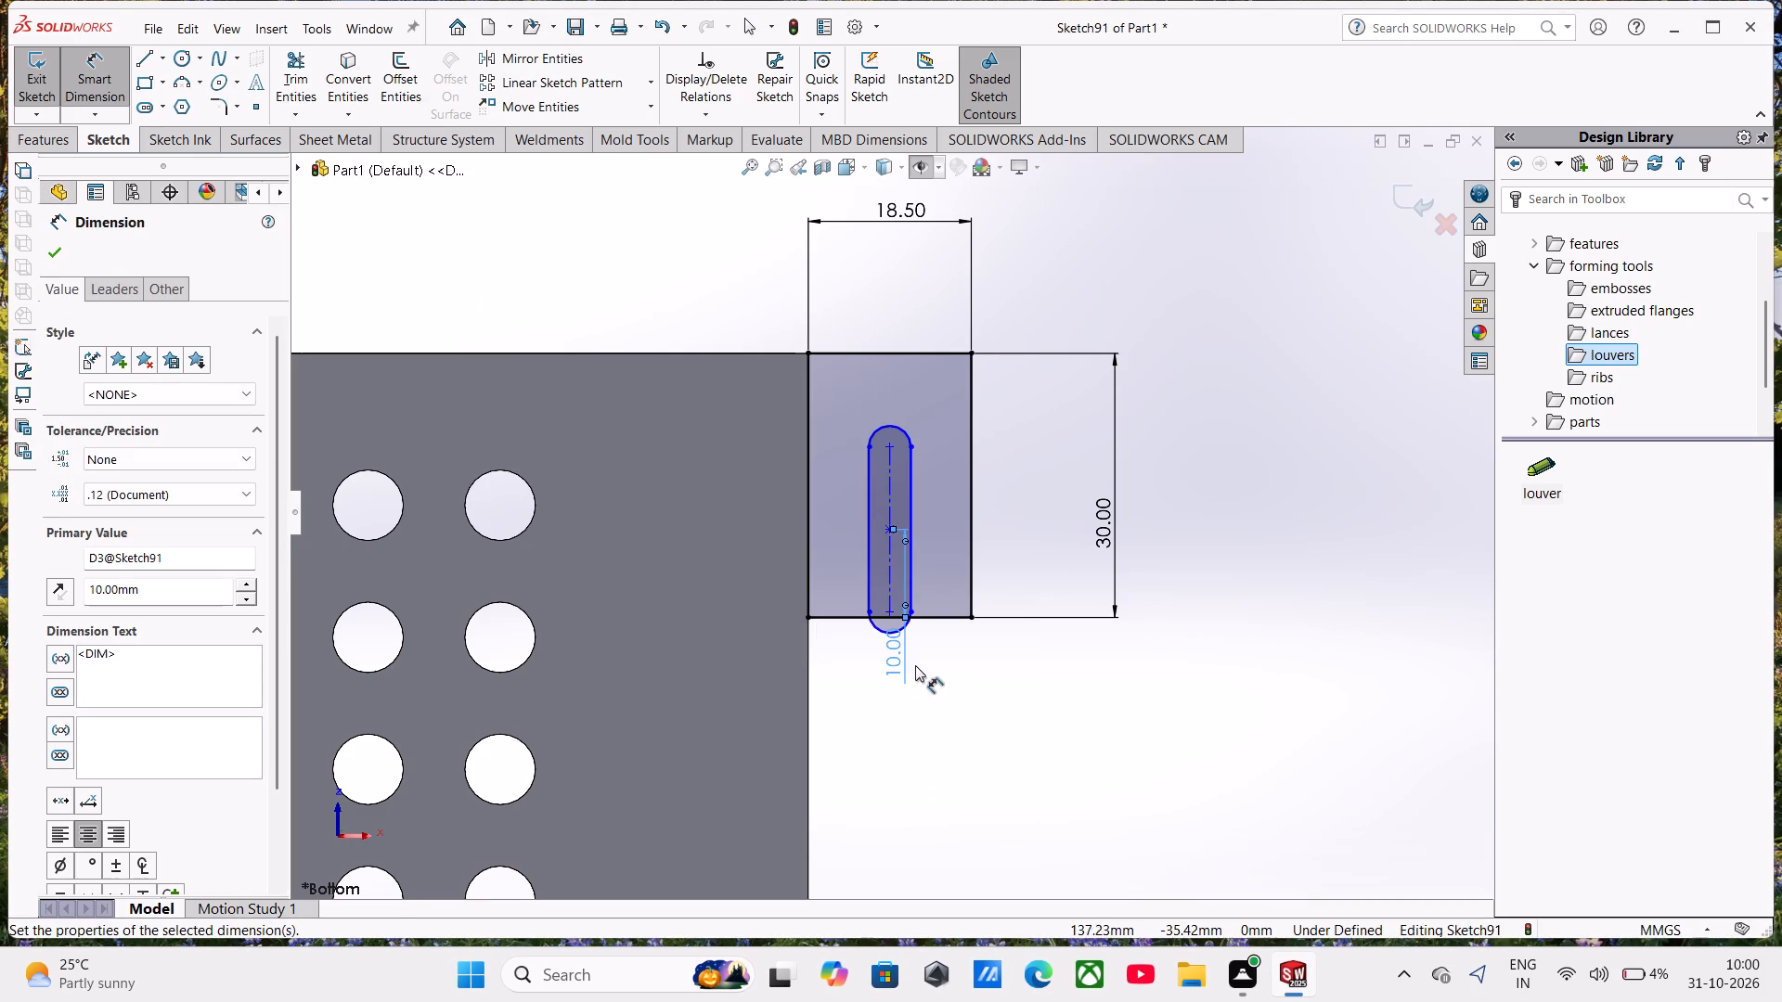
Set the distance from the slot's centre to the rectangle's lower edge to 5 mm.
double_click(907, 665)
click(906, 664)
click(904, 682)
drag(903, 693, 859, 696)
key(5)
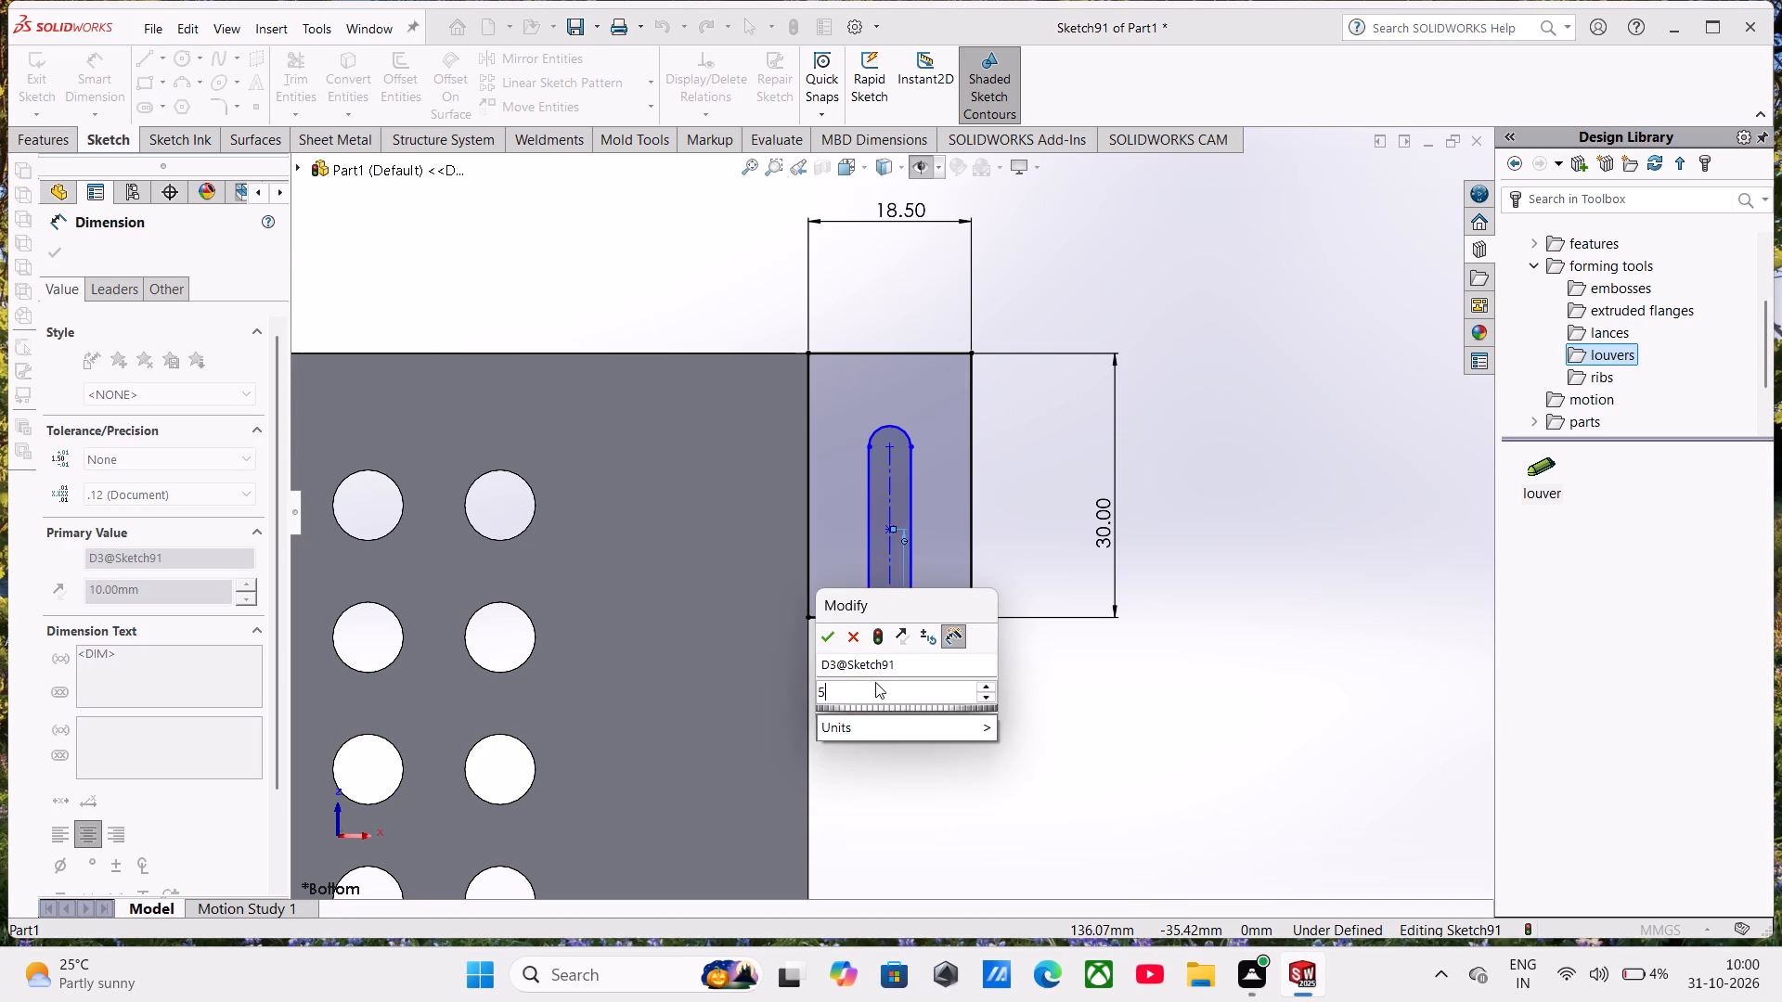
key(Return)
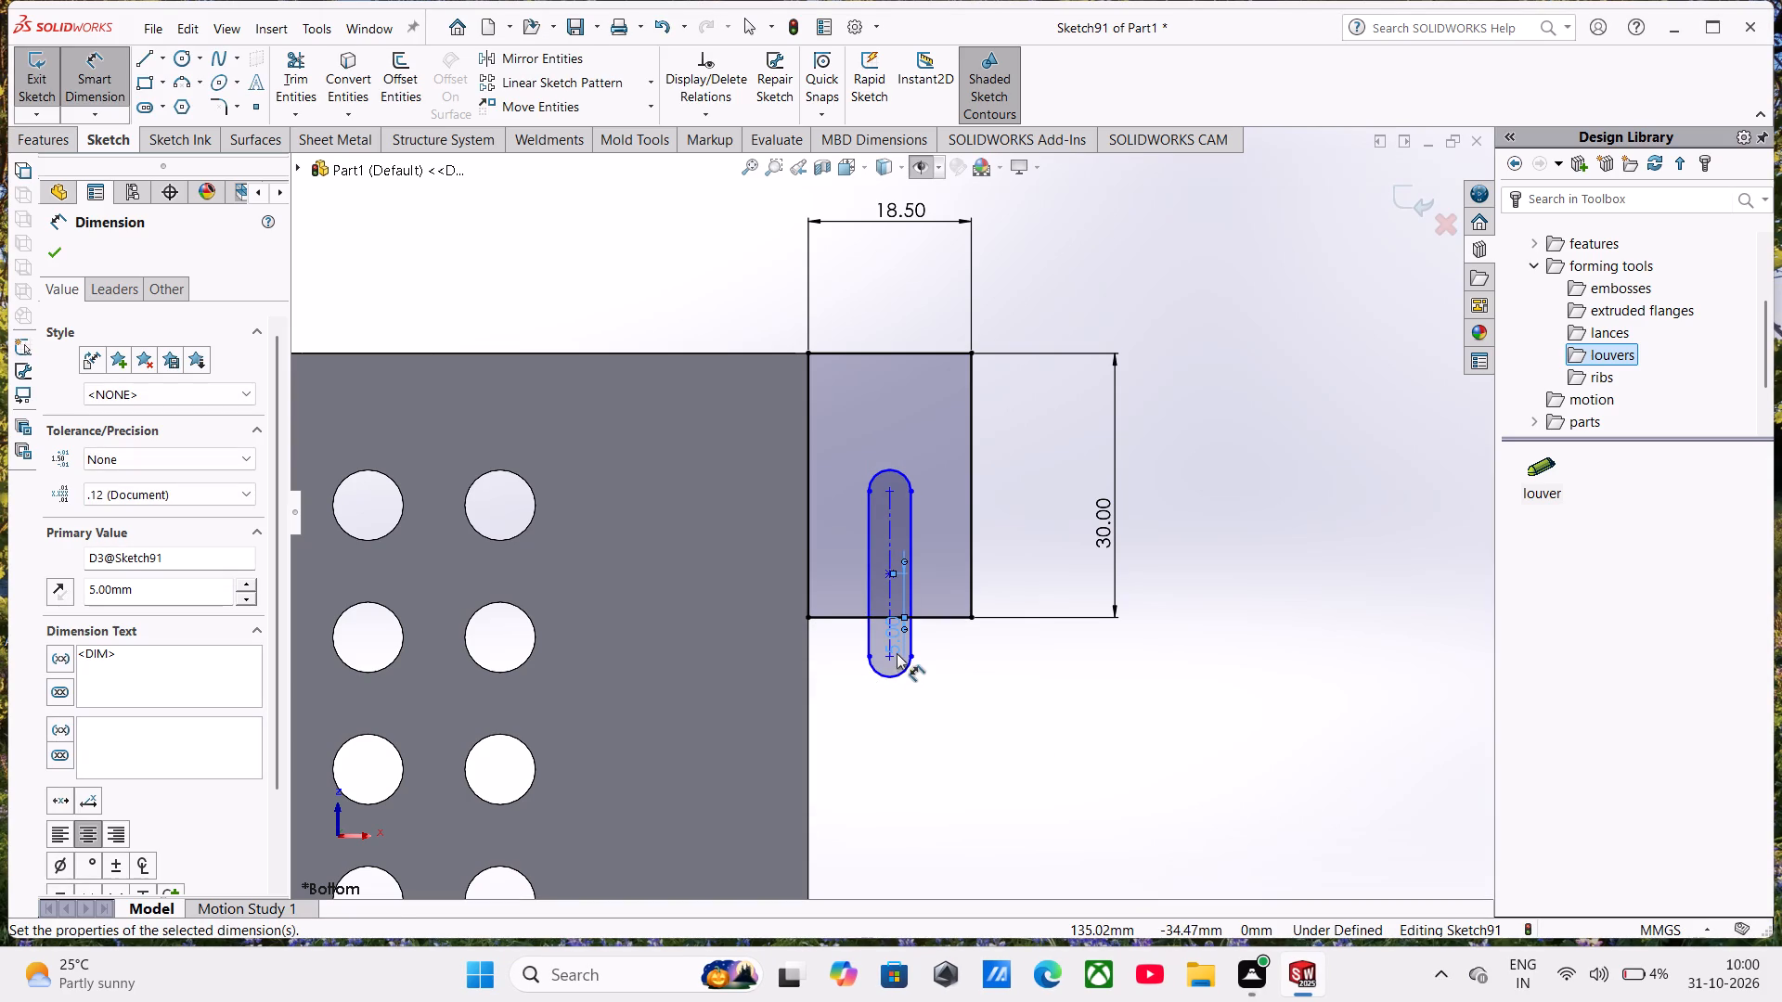
Set the distance from the slot's centre to the rectangle's lower edge to 15 mm.
click(897, 650)
double_click(897, 650)
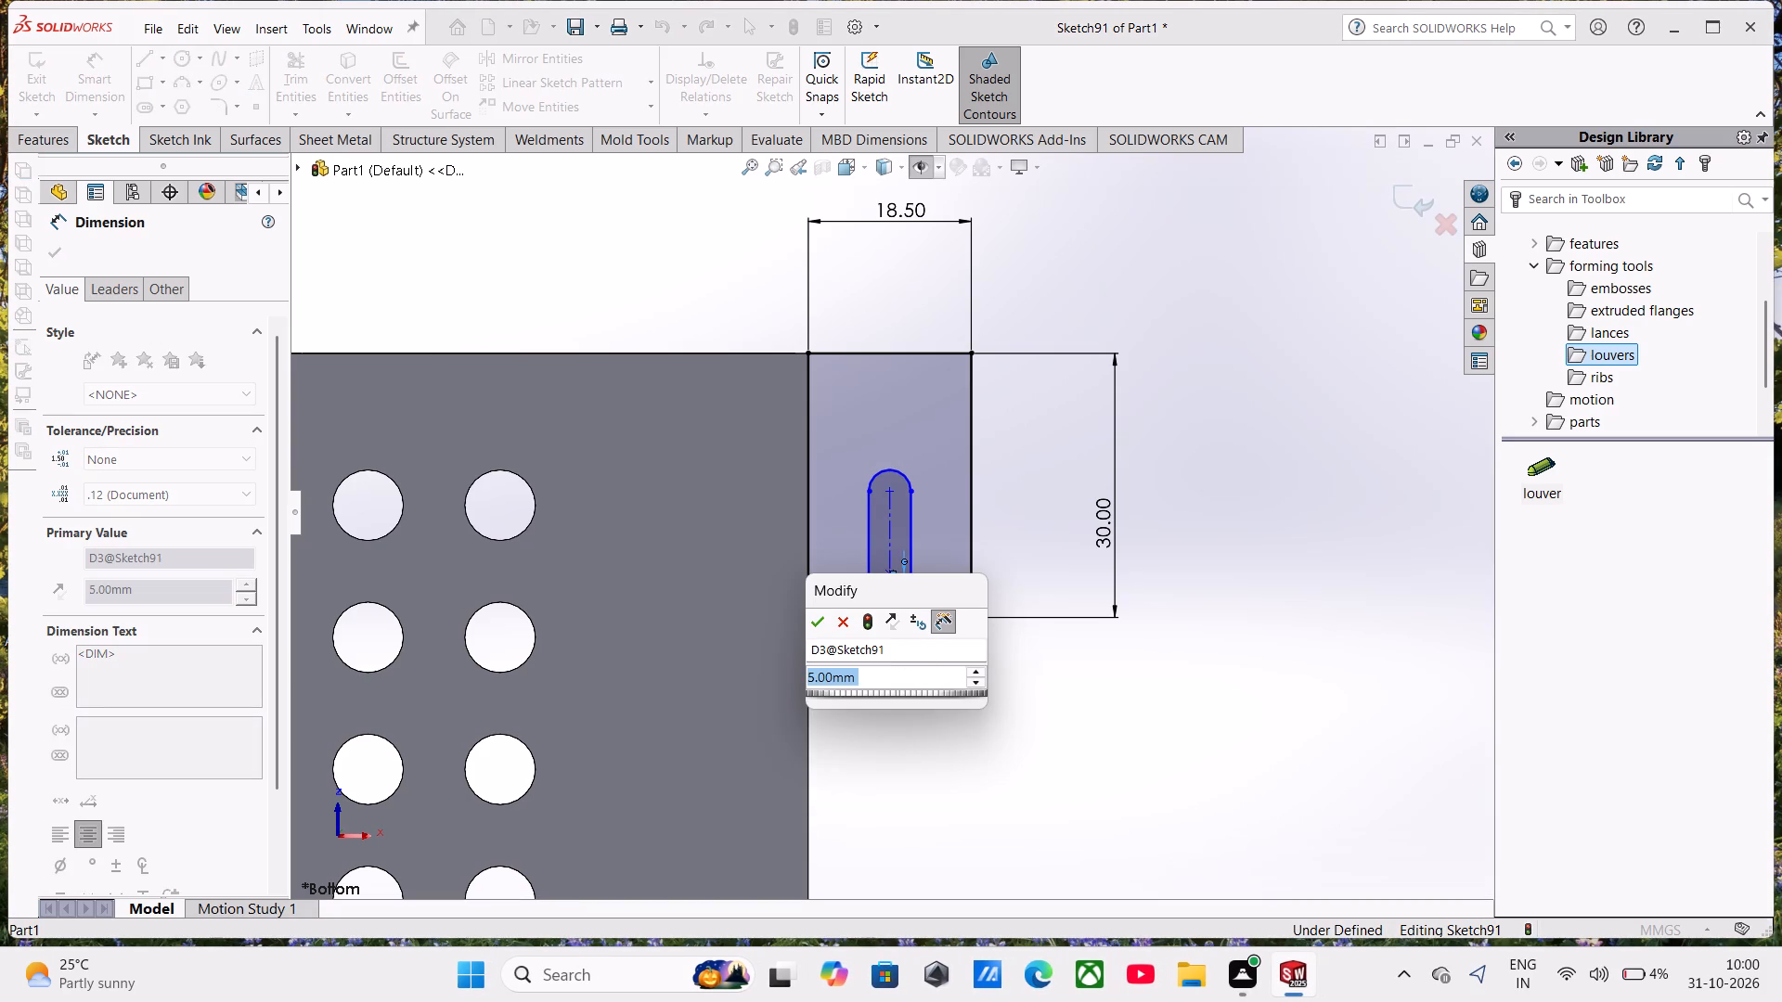
text(15)
key(Return)
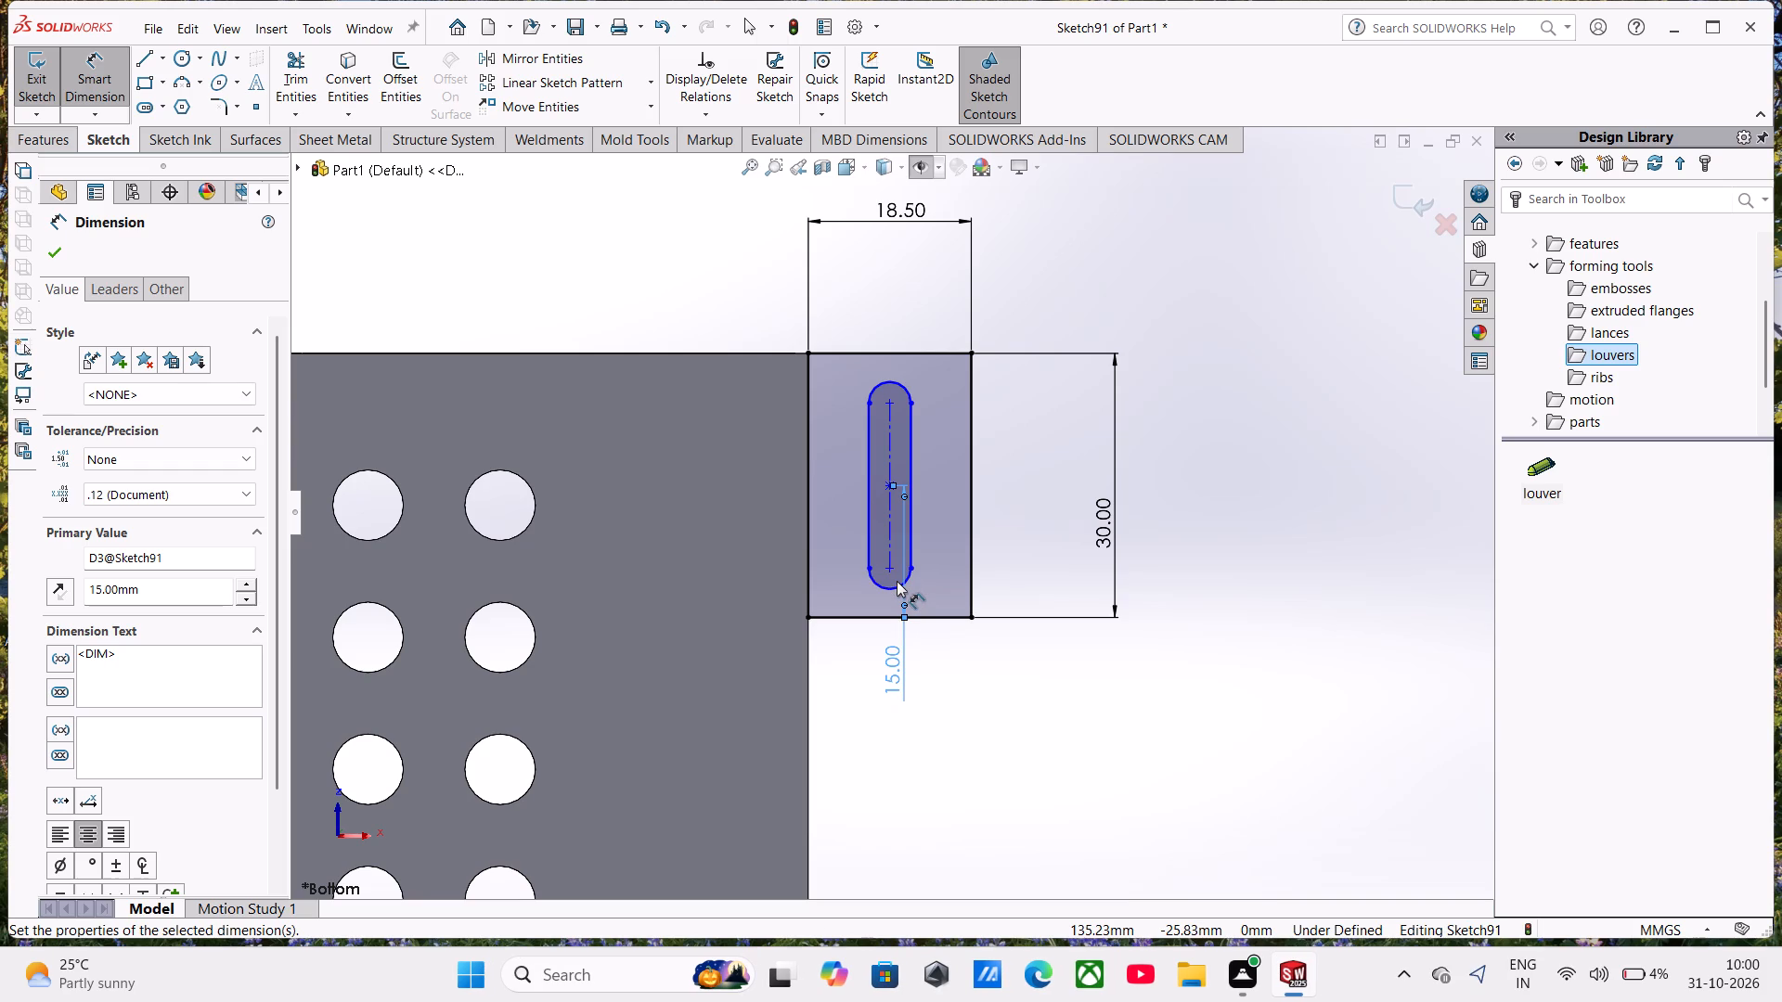
Dimension the slot's centre-to-centre length as 15 mm.
scroll(897, 581, up, 1)
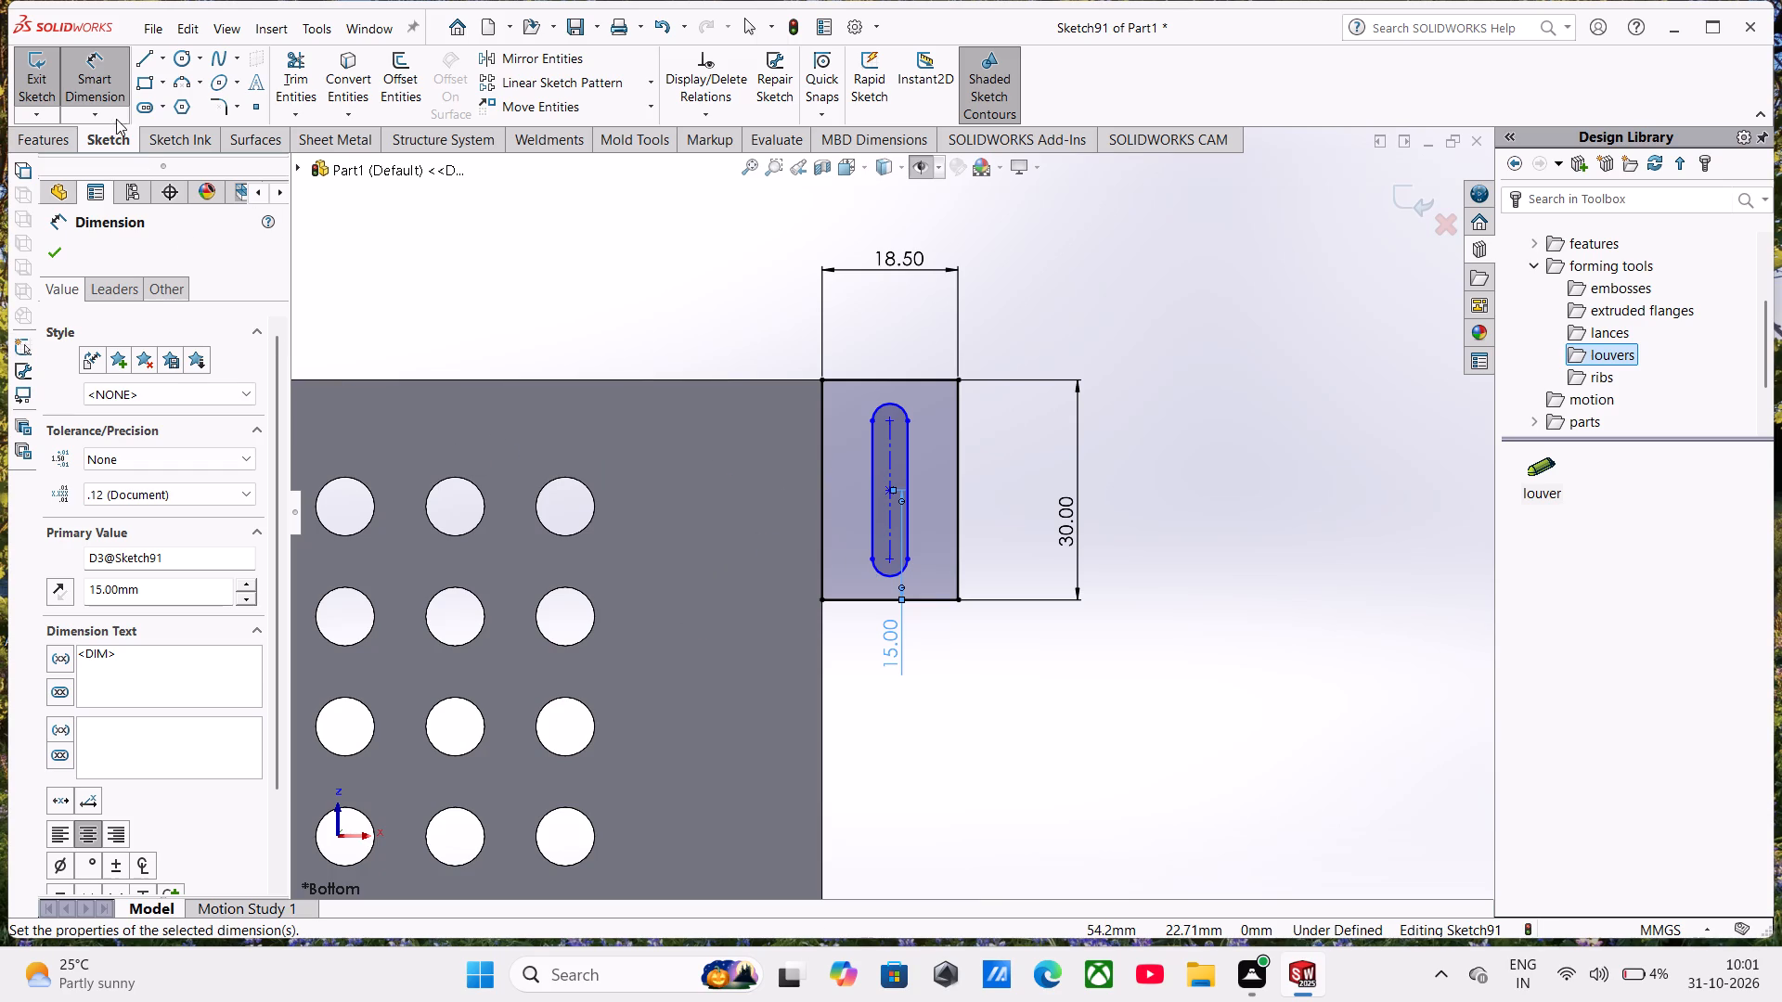
click(105, 83)
click(890, 452)
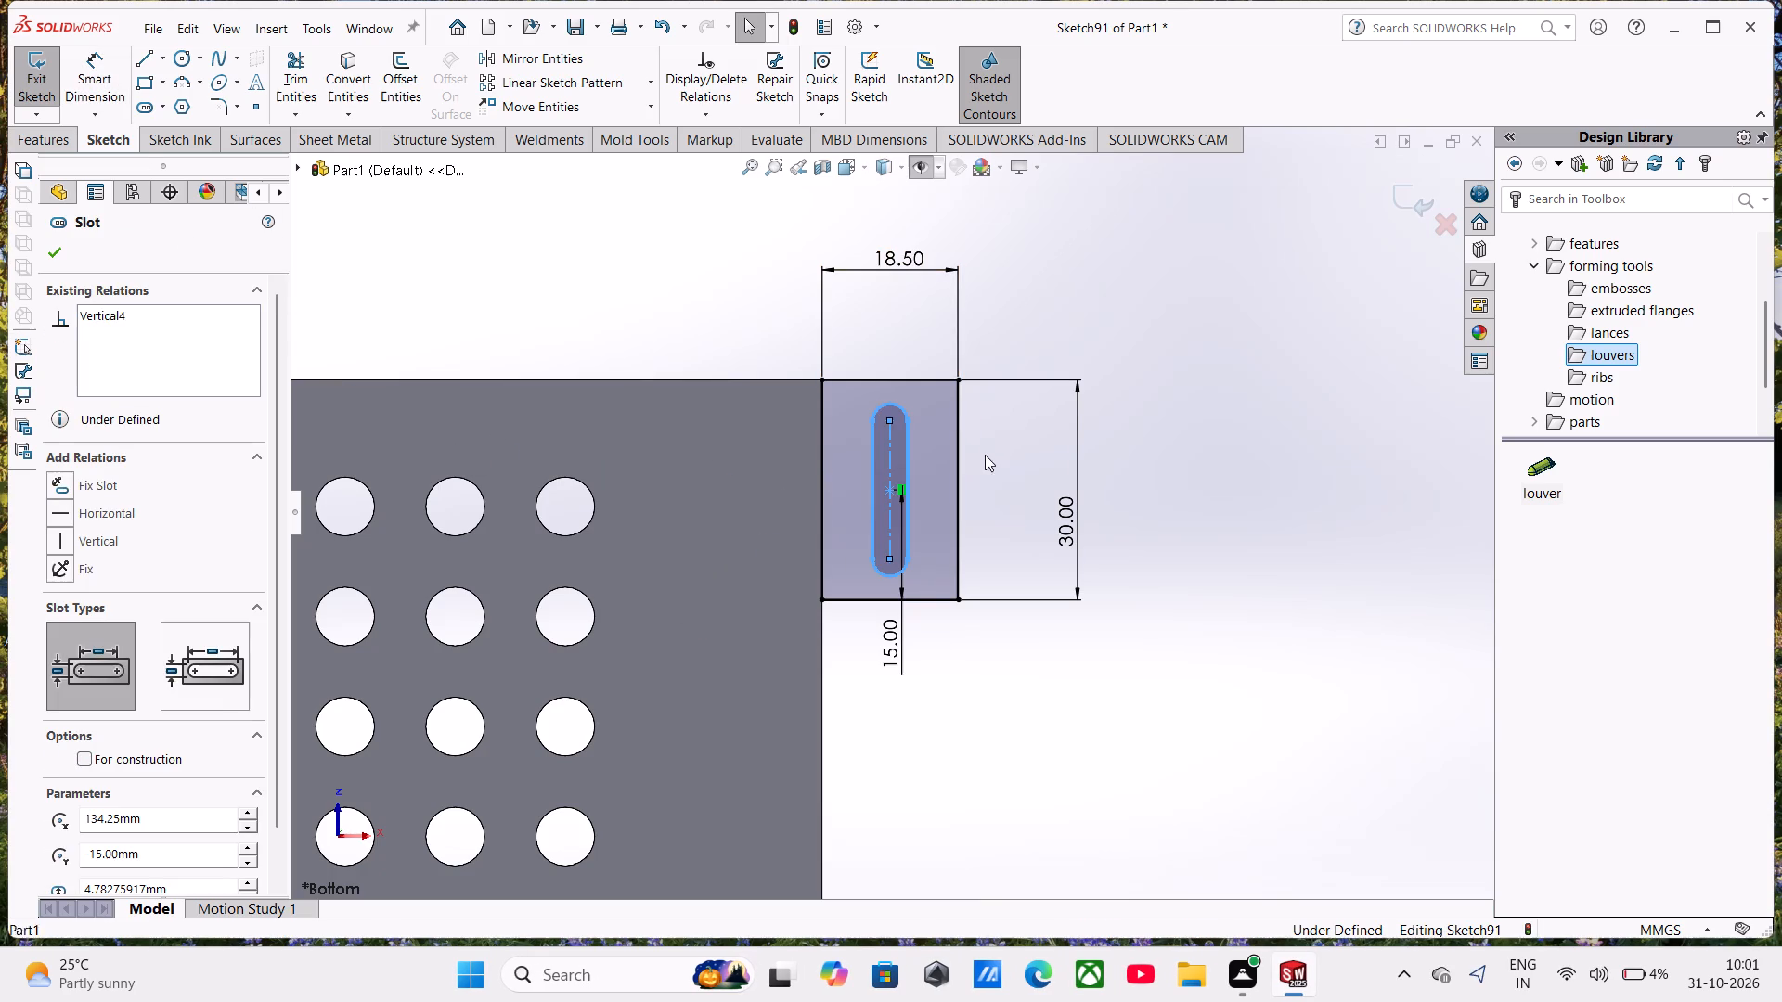
click(463, 233)
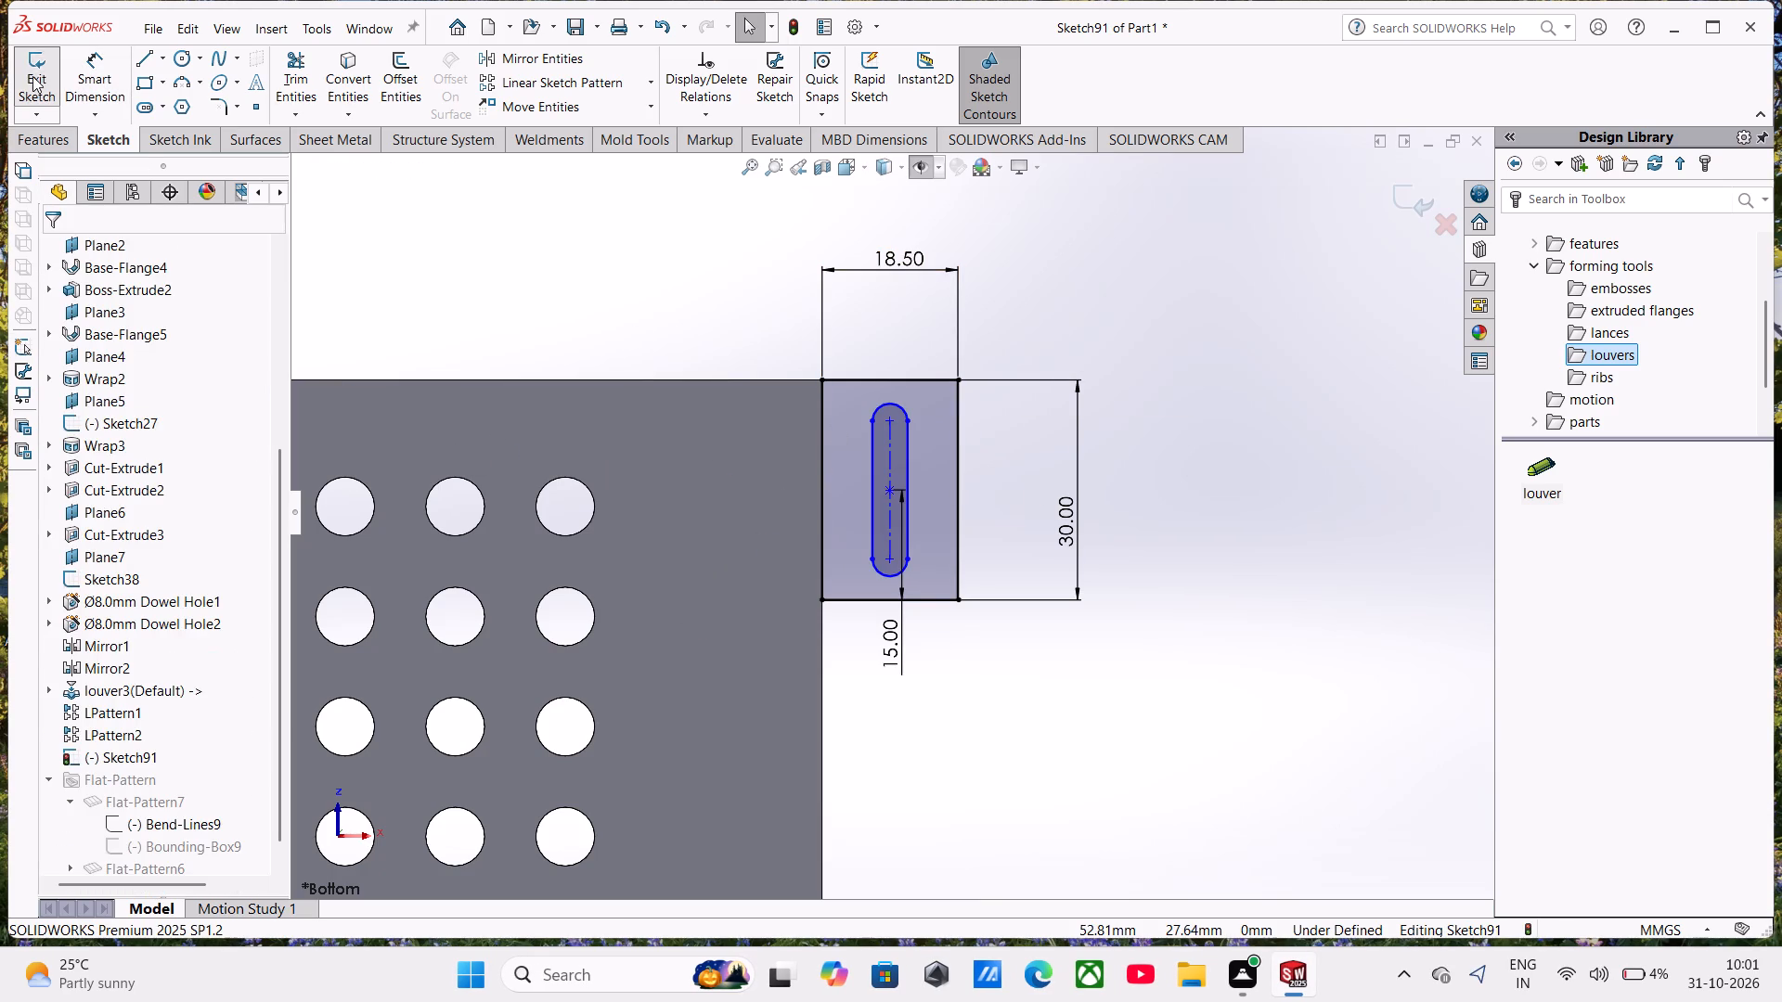
click(99, 81)
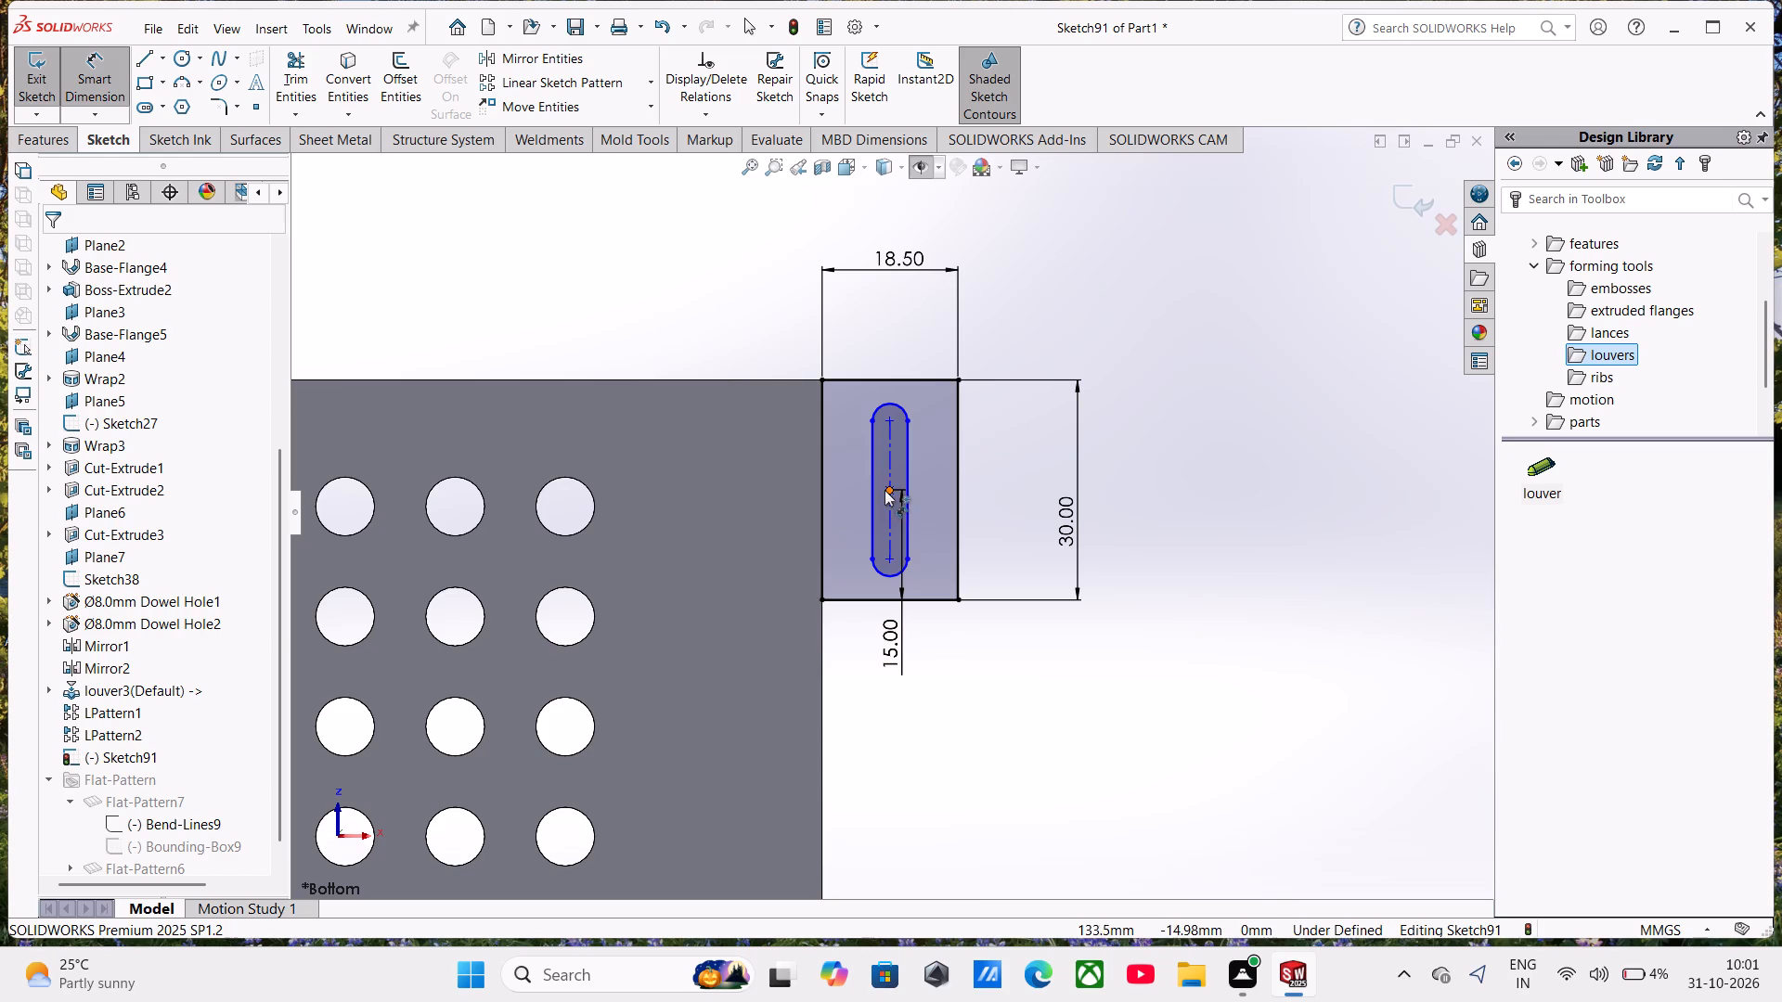
click(886, 469)
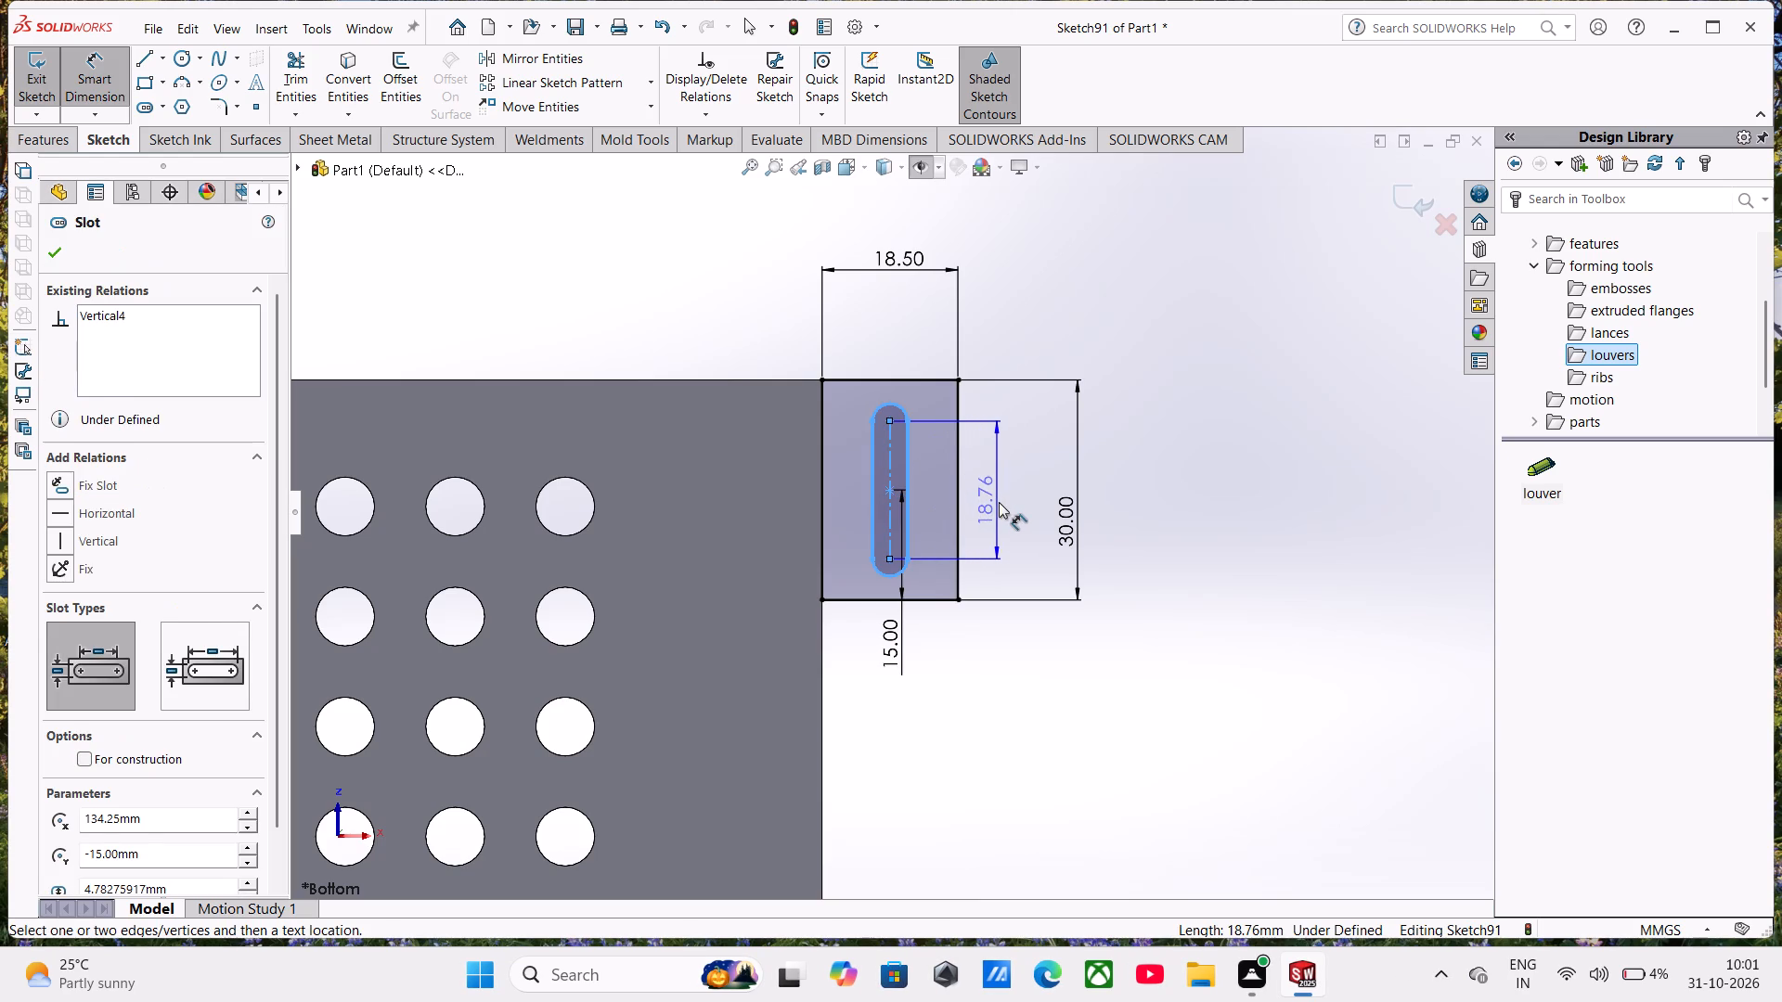
click(999, 502)
text(15)
key(Return)
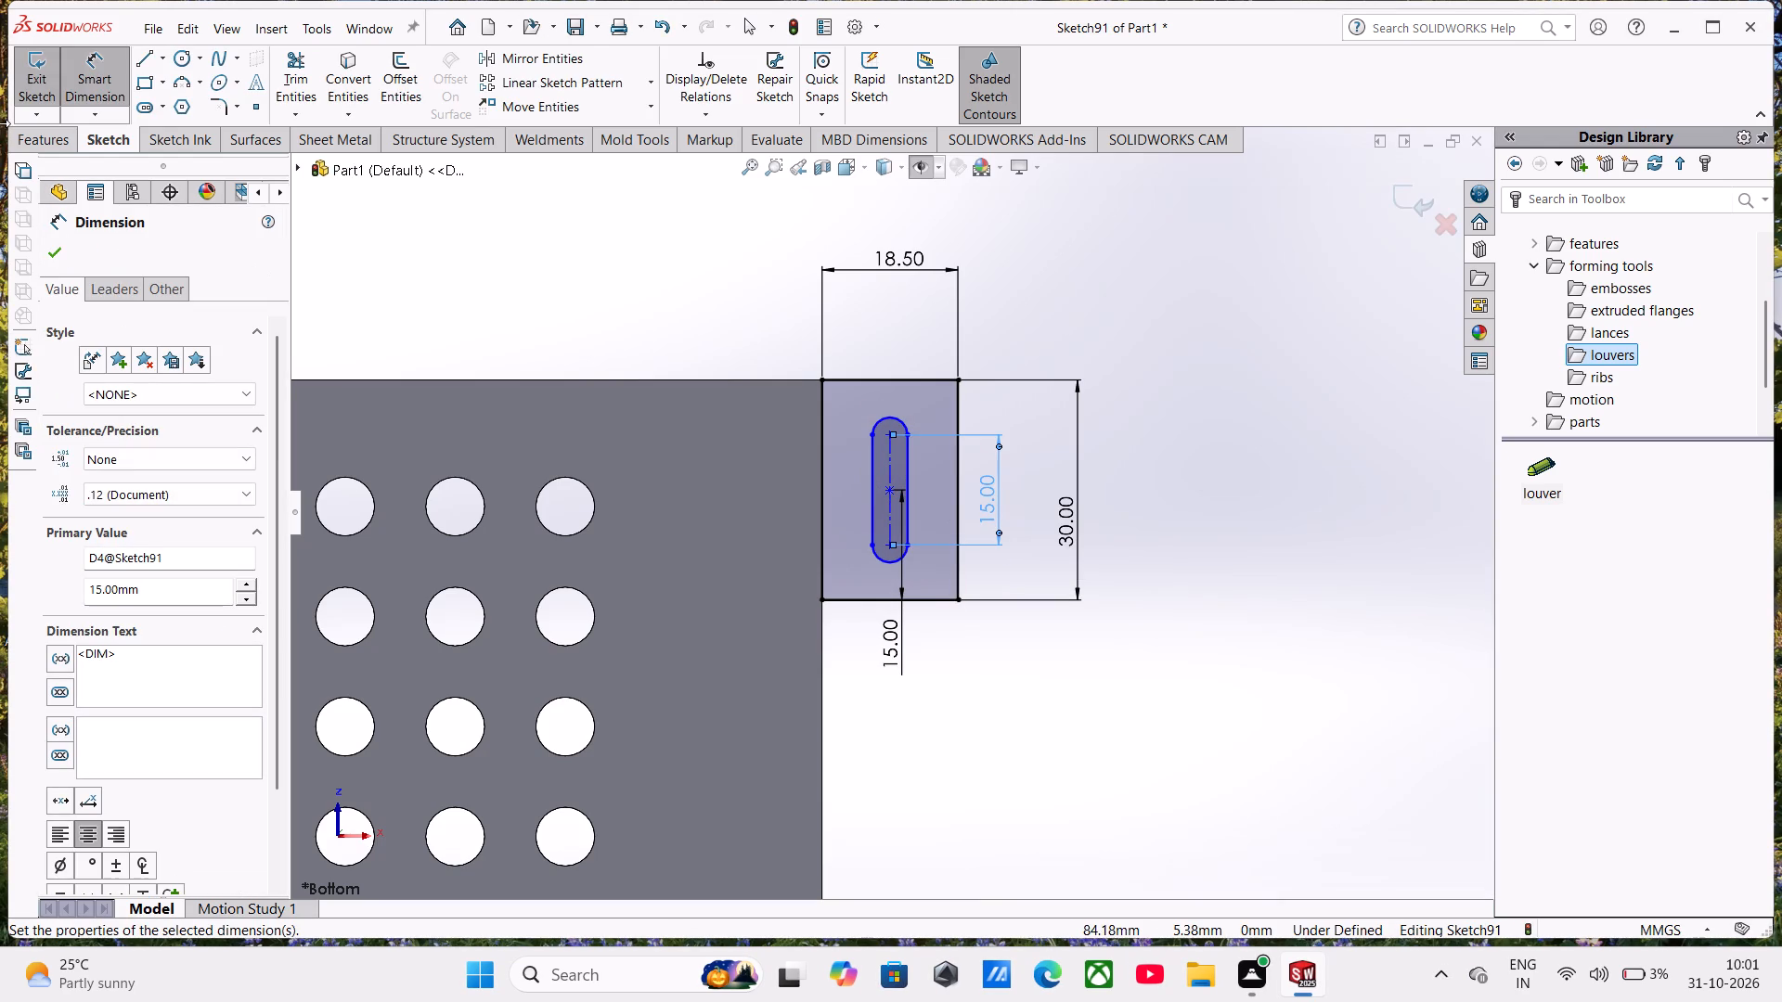
click(50, 238)
Create a Base Flange/Tab from the slotted rectangle sketch with the default 1.5 mm thickness.
click(21, 126)
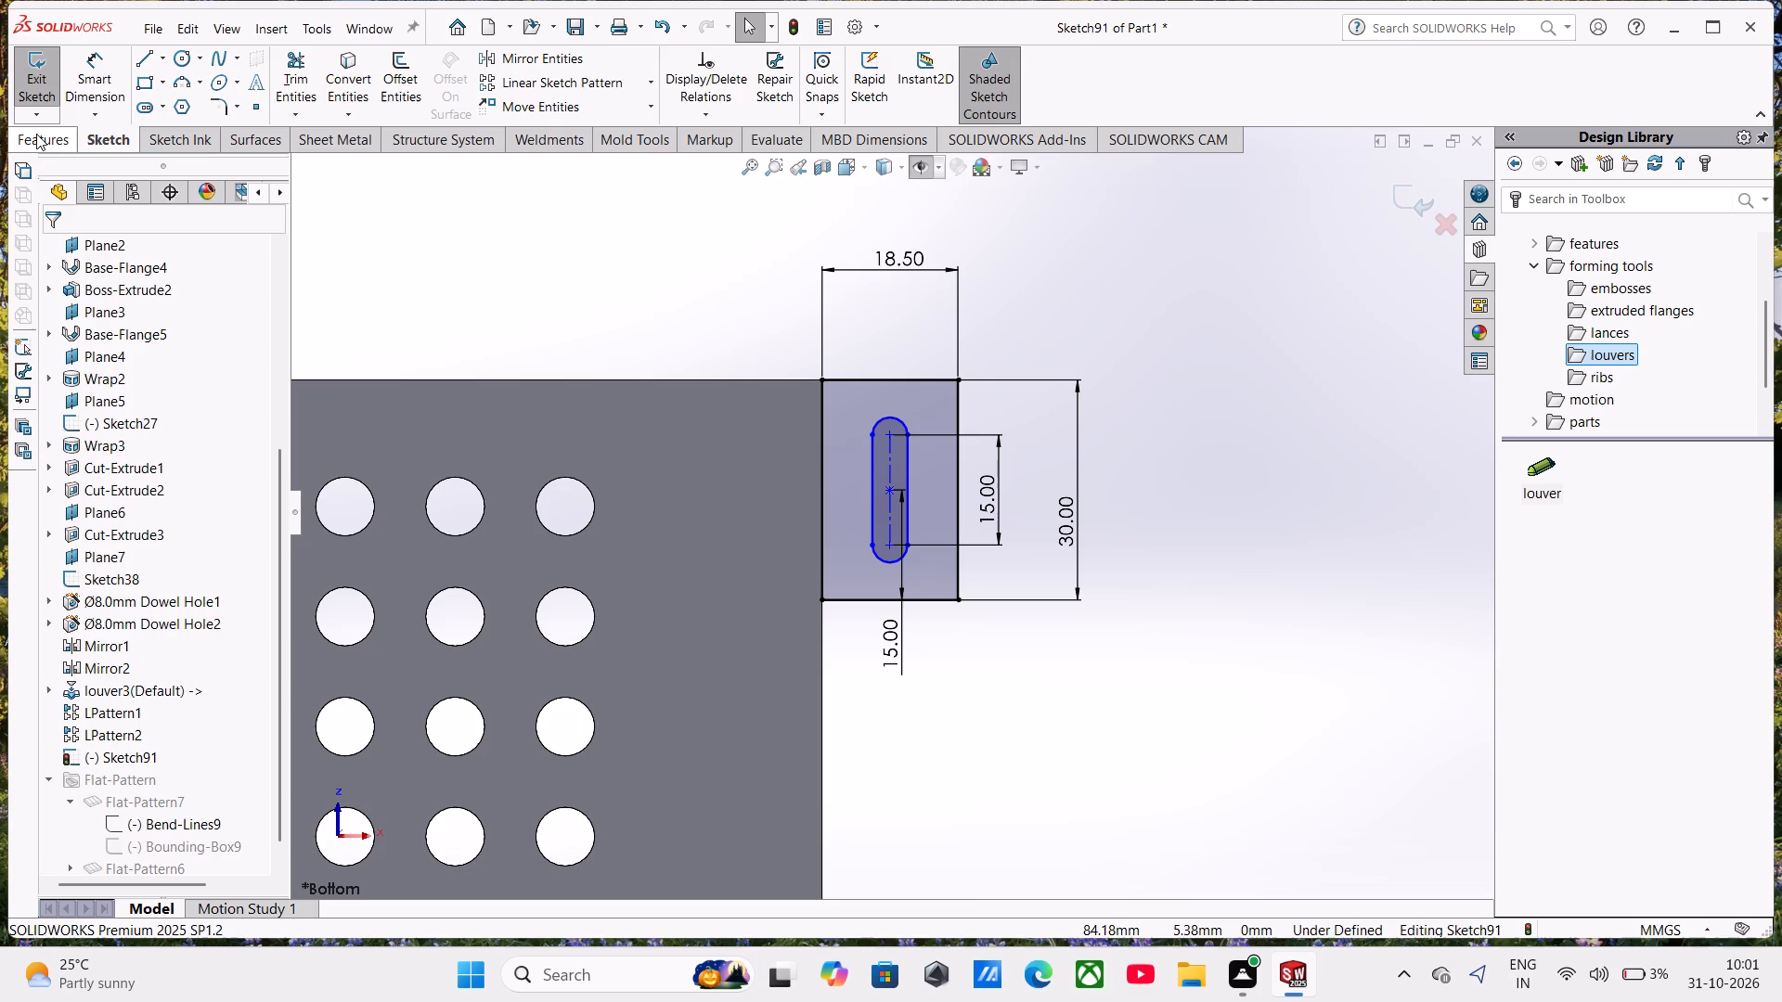
click(37, 135)
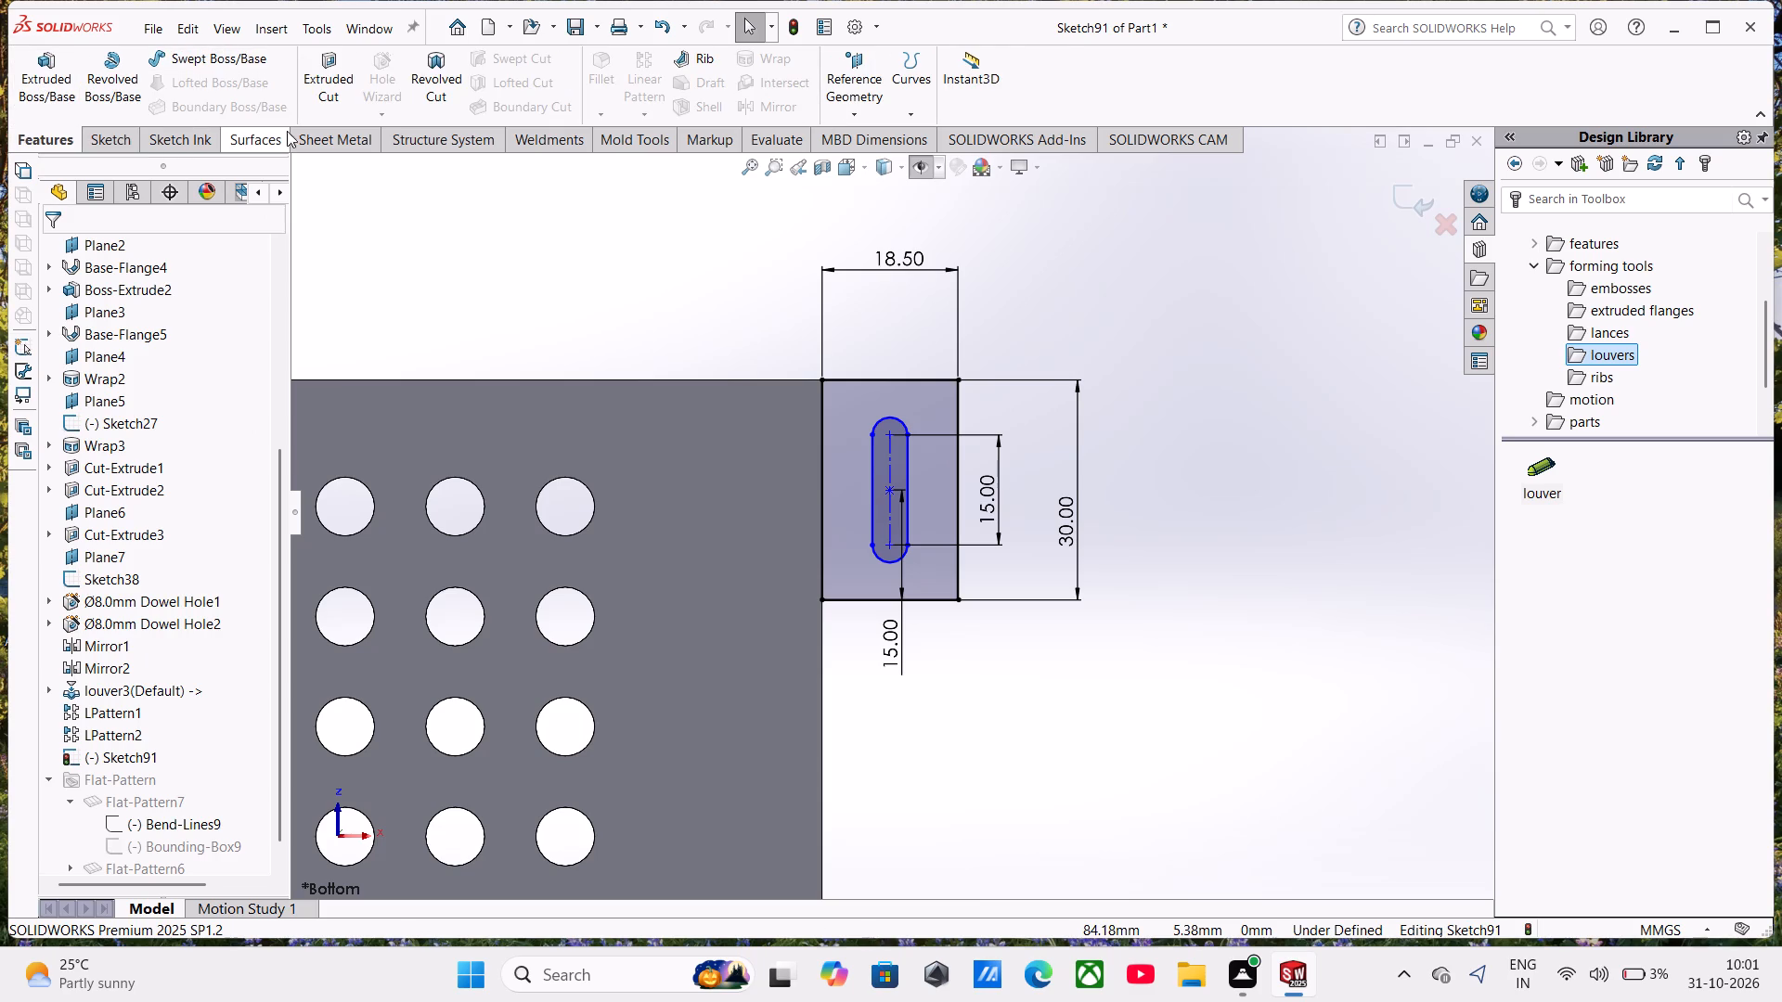
click(319, 136)
click(24, 81)
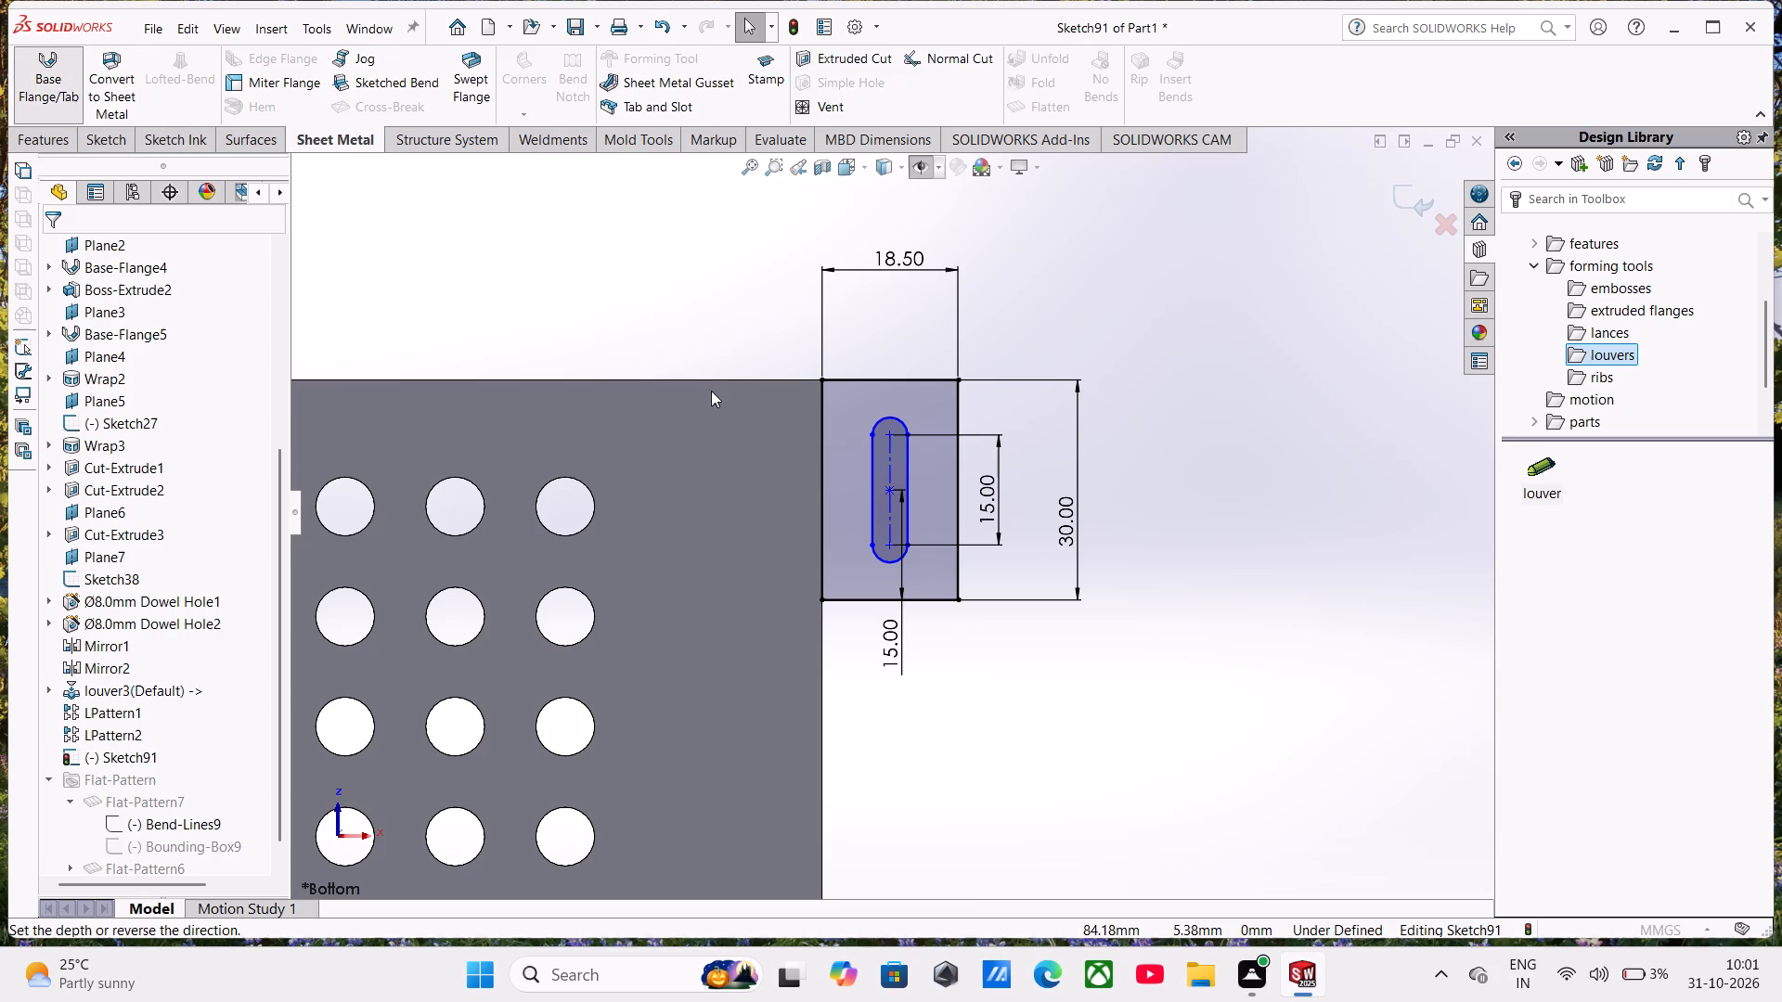
middle_drag(1169, 427, 1129, 657)
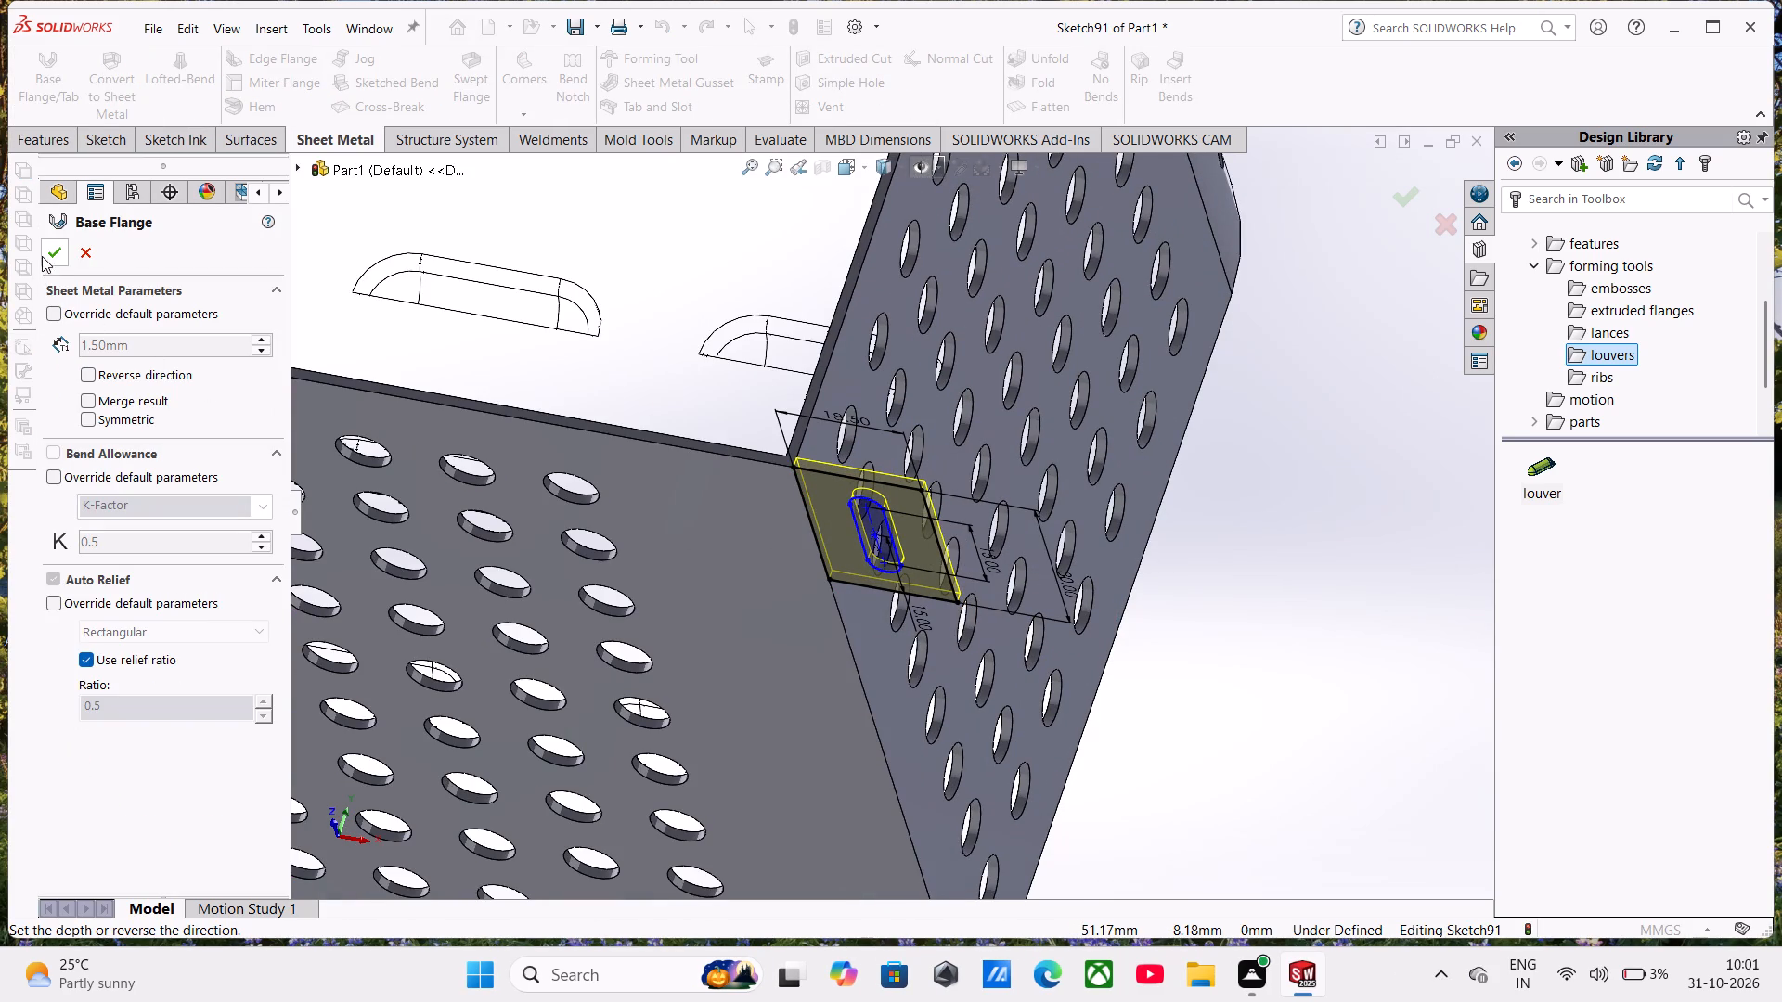
click(45, 251)
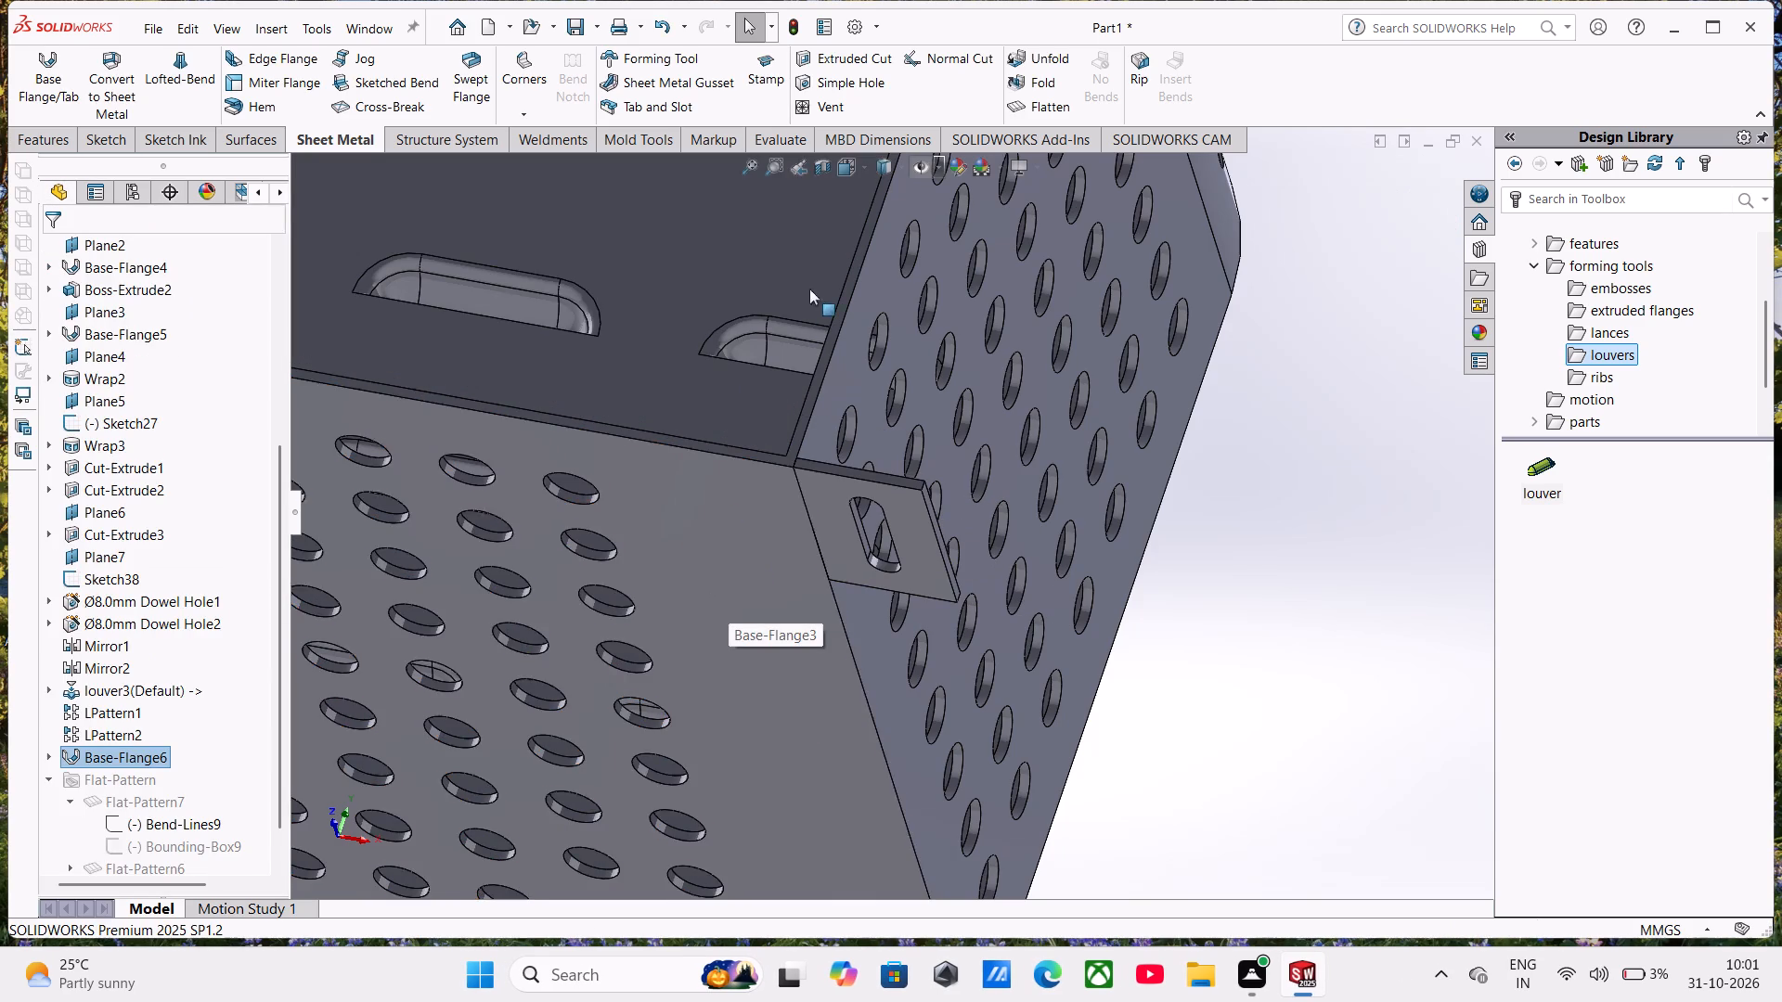
Edit the slotted mounting tab's sketch and round the rectangle's two outer corners with 2 mm sketch fillets.
right_click(105, 758)
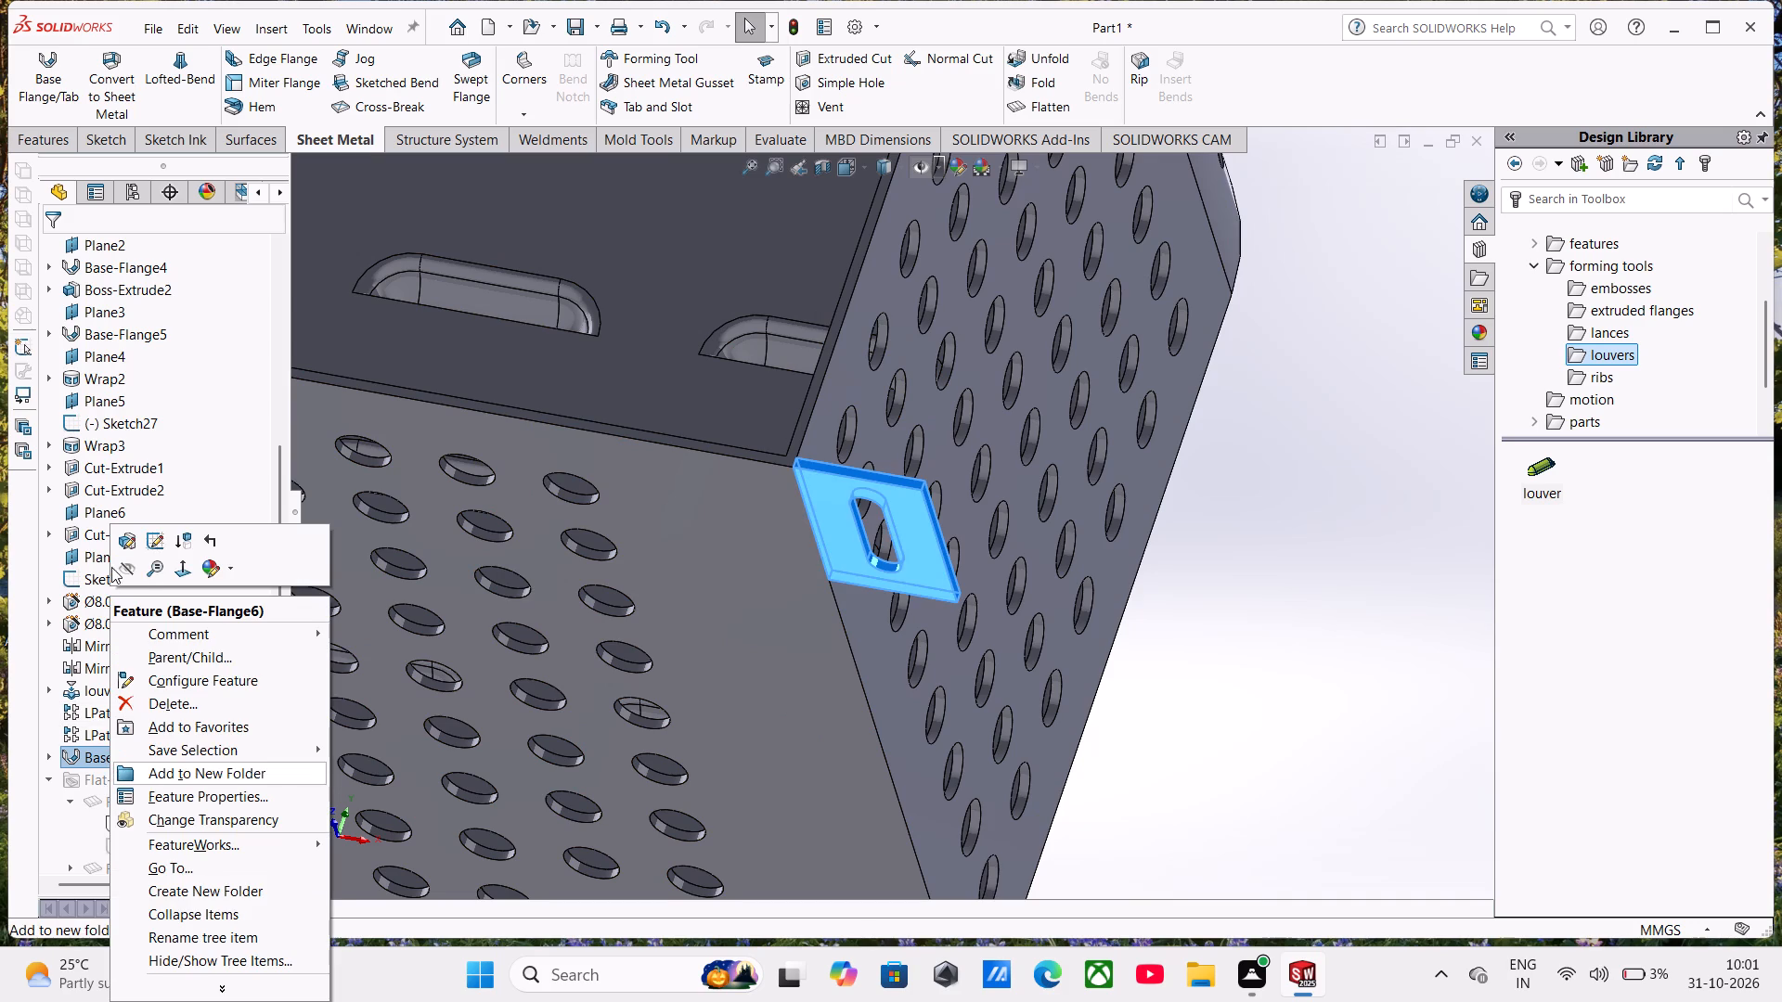
click(148, 535)
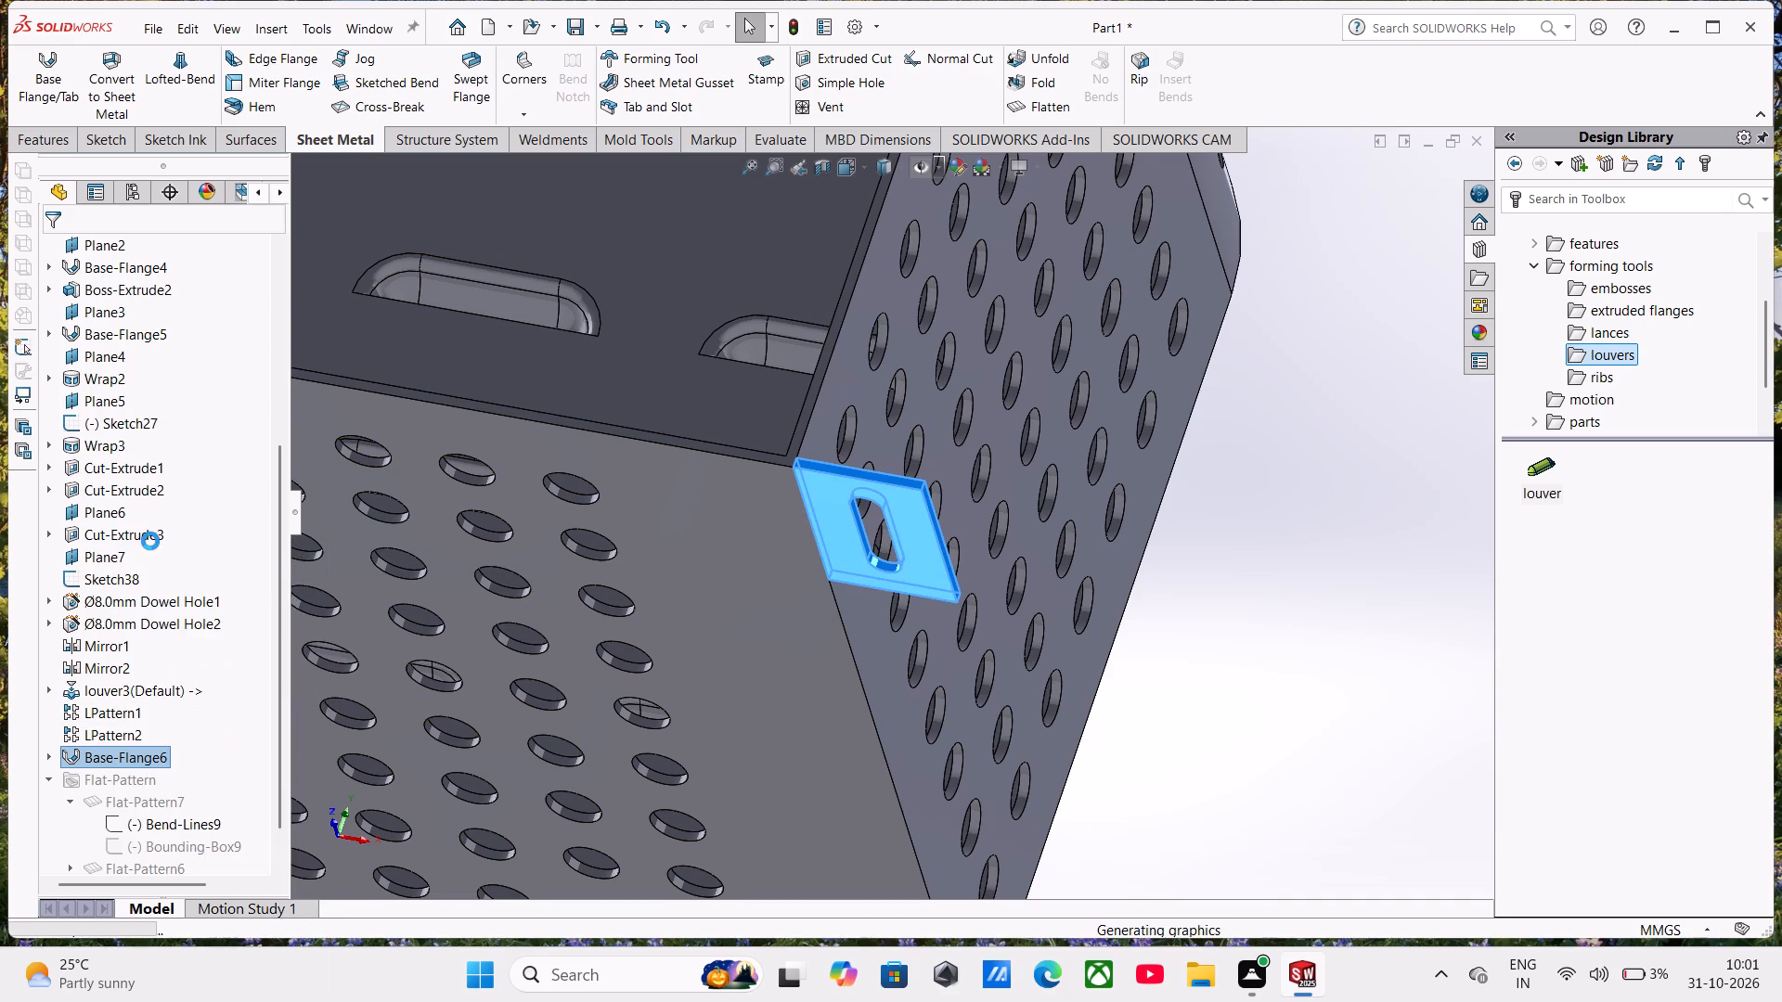
scroll(1277, 277, down, 4)
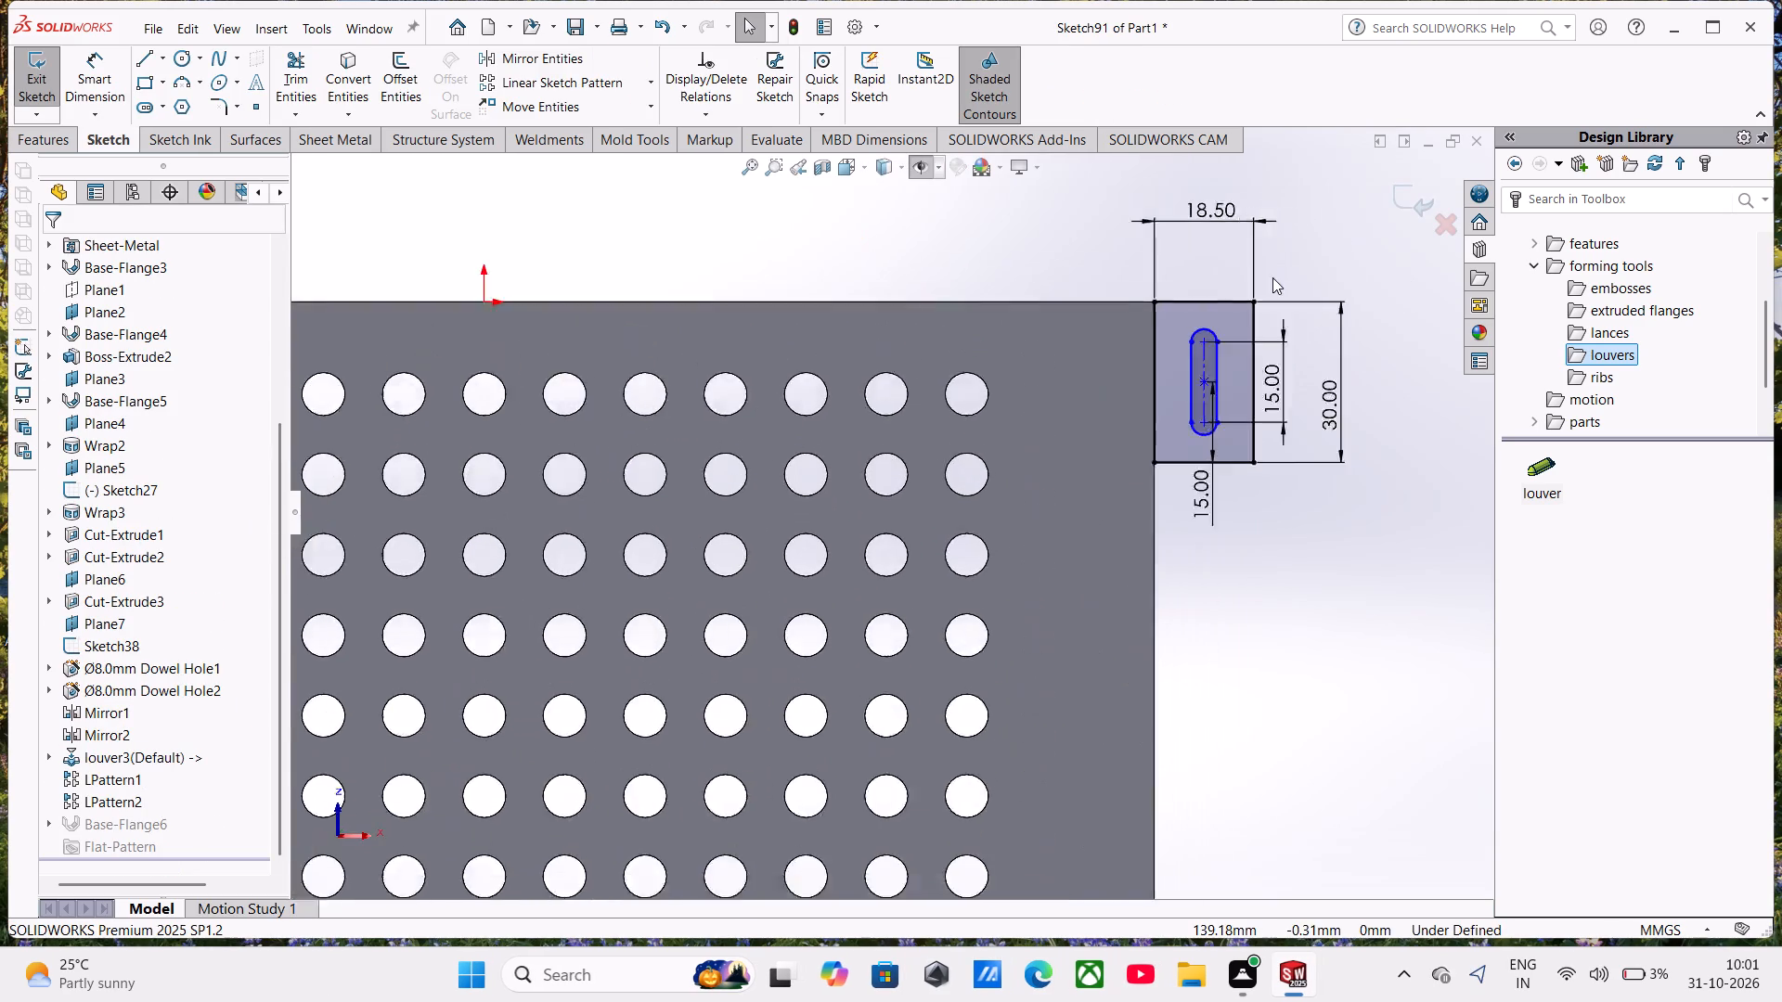
scroll(1272, 277, down, 1)
click(221, 109)
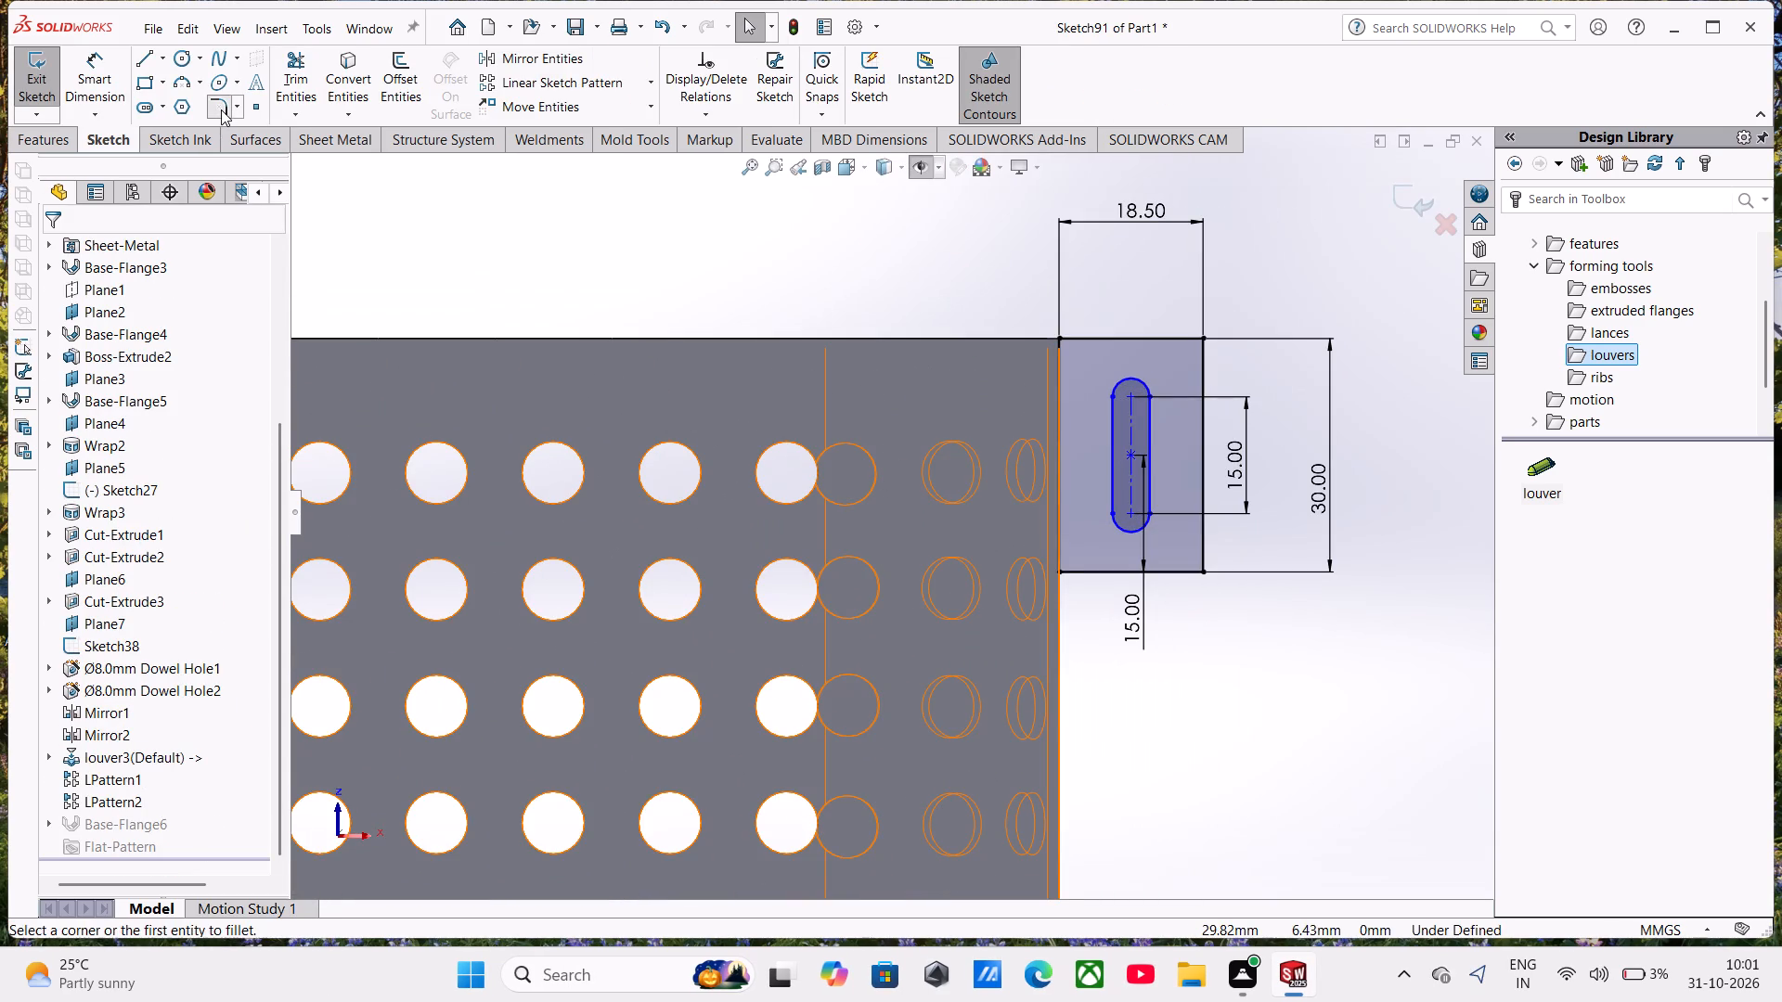
scroll(224, 109, up, 2)
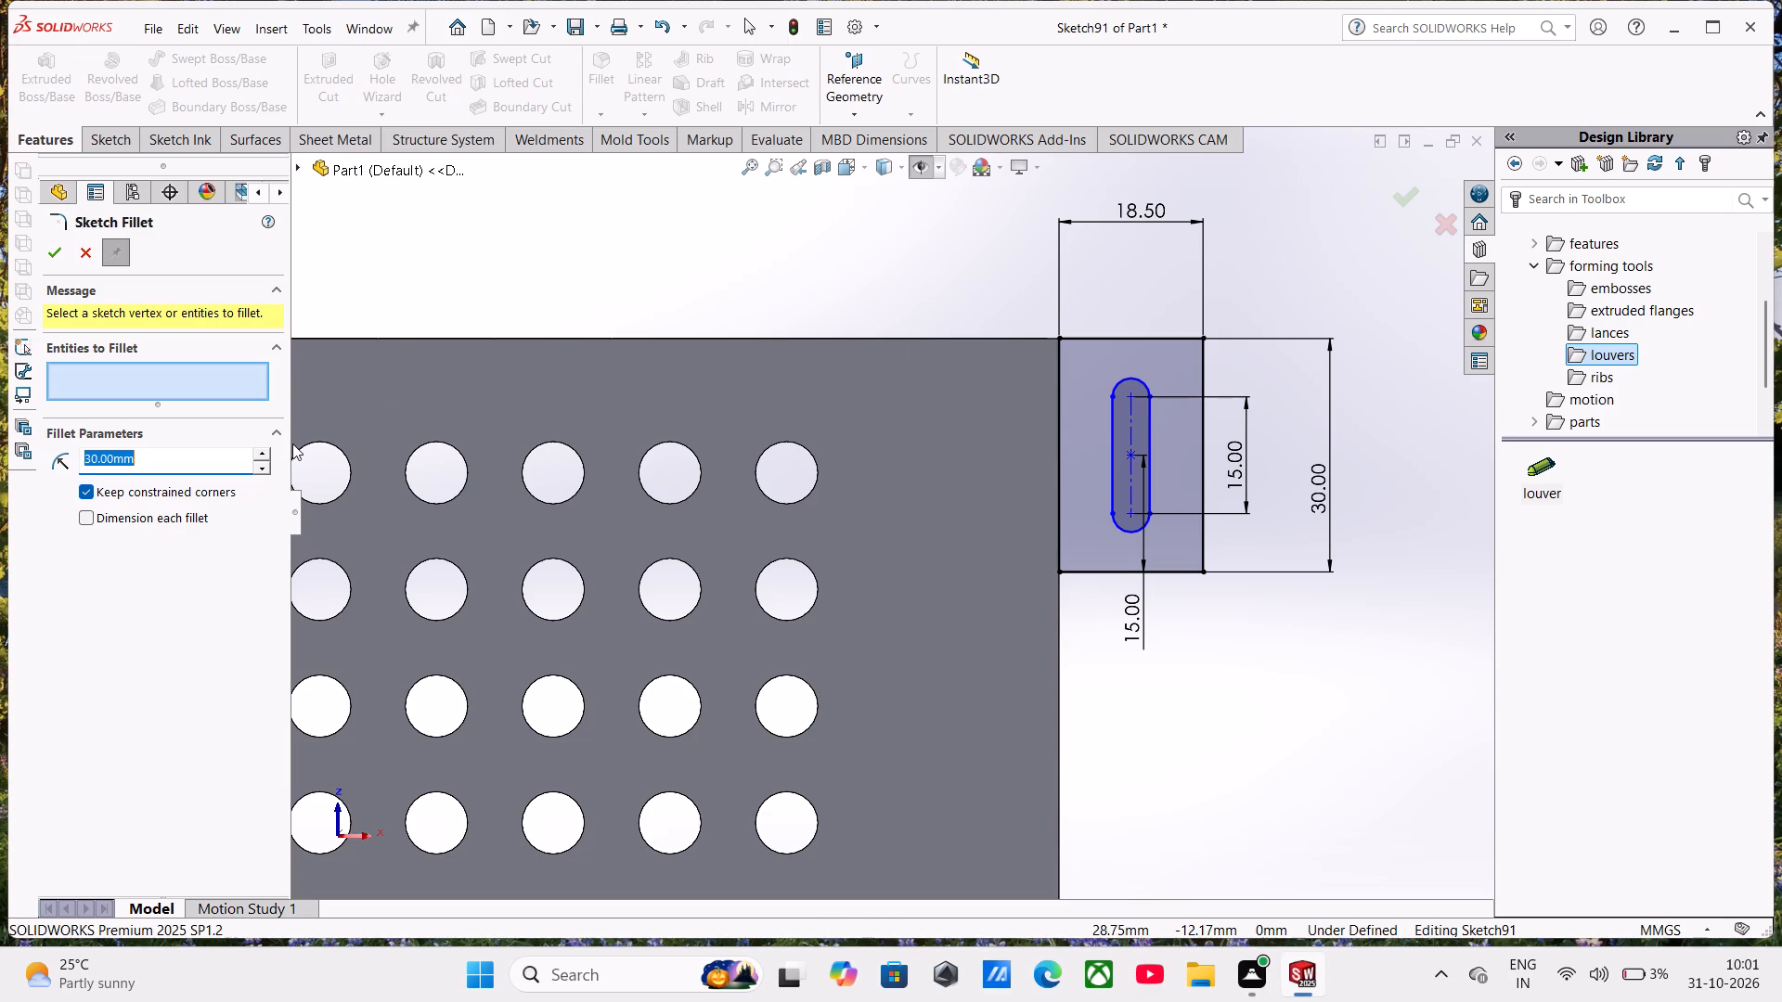
key(2)
key(Return)
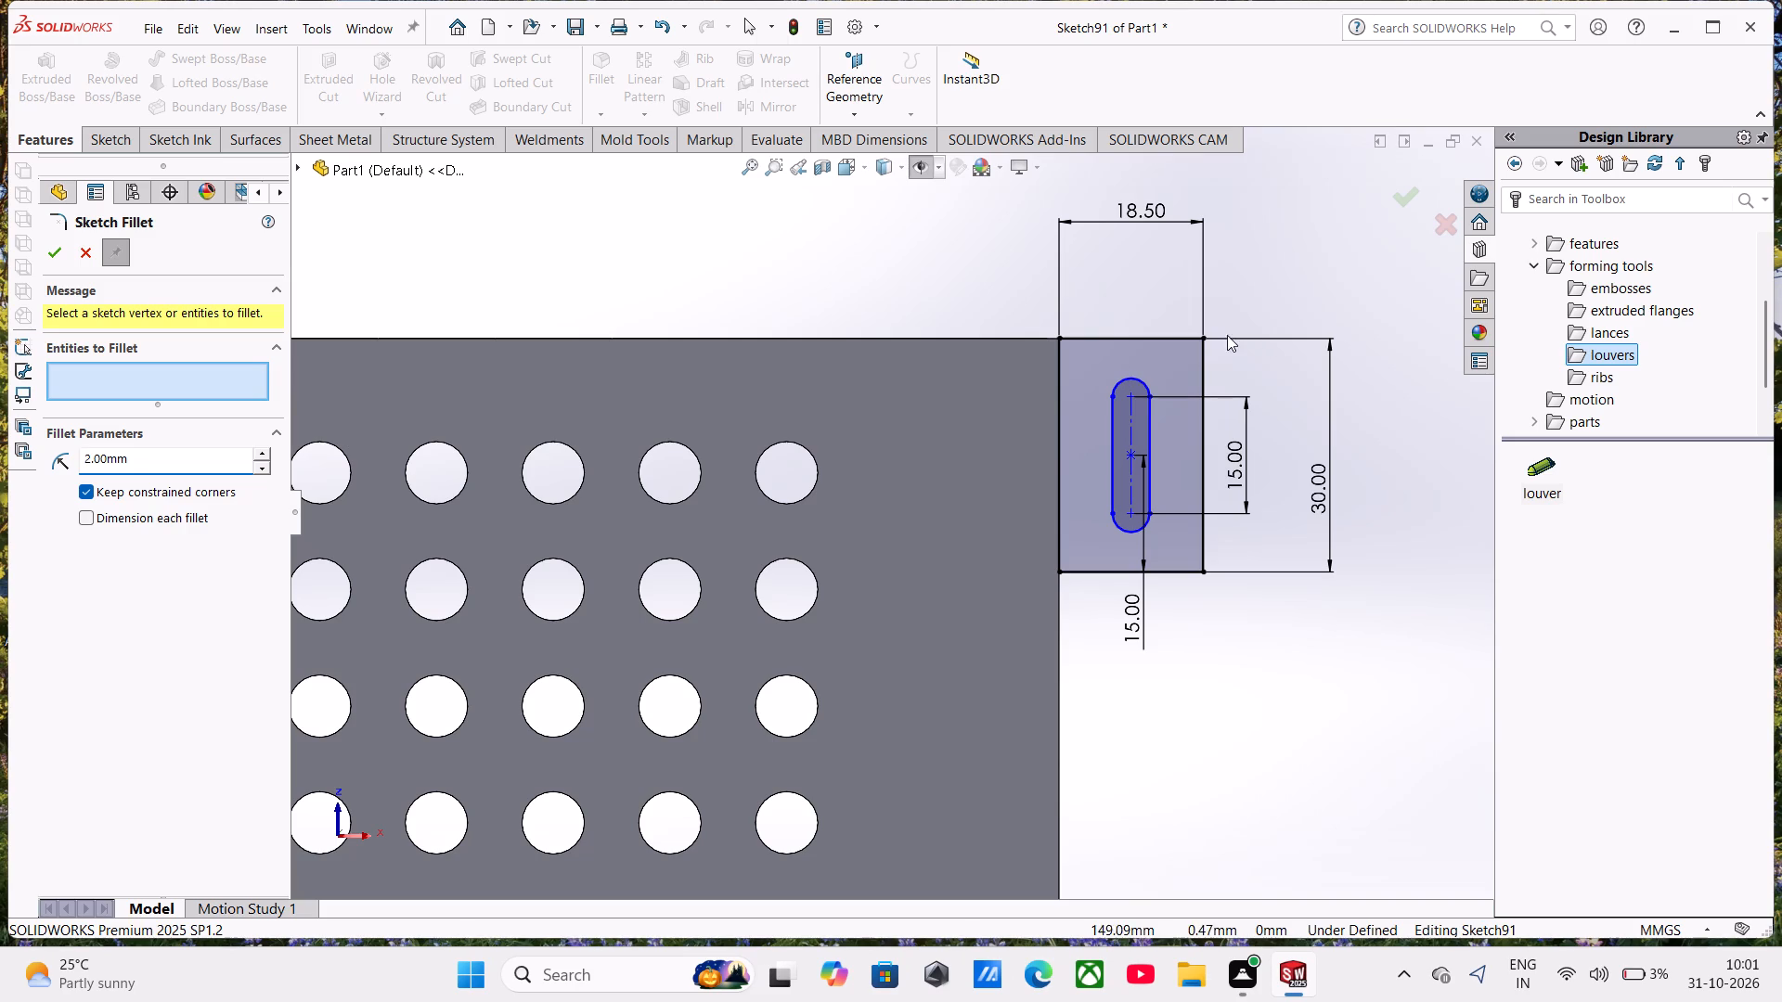
click(1176, 339)
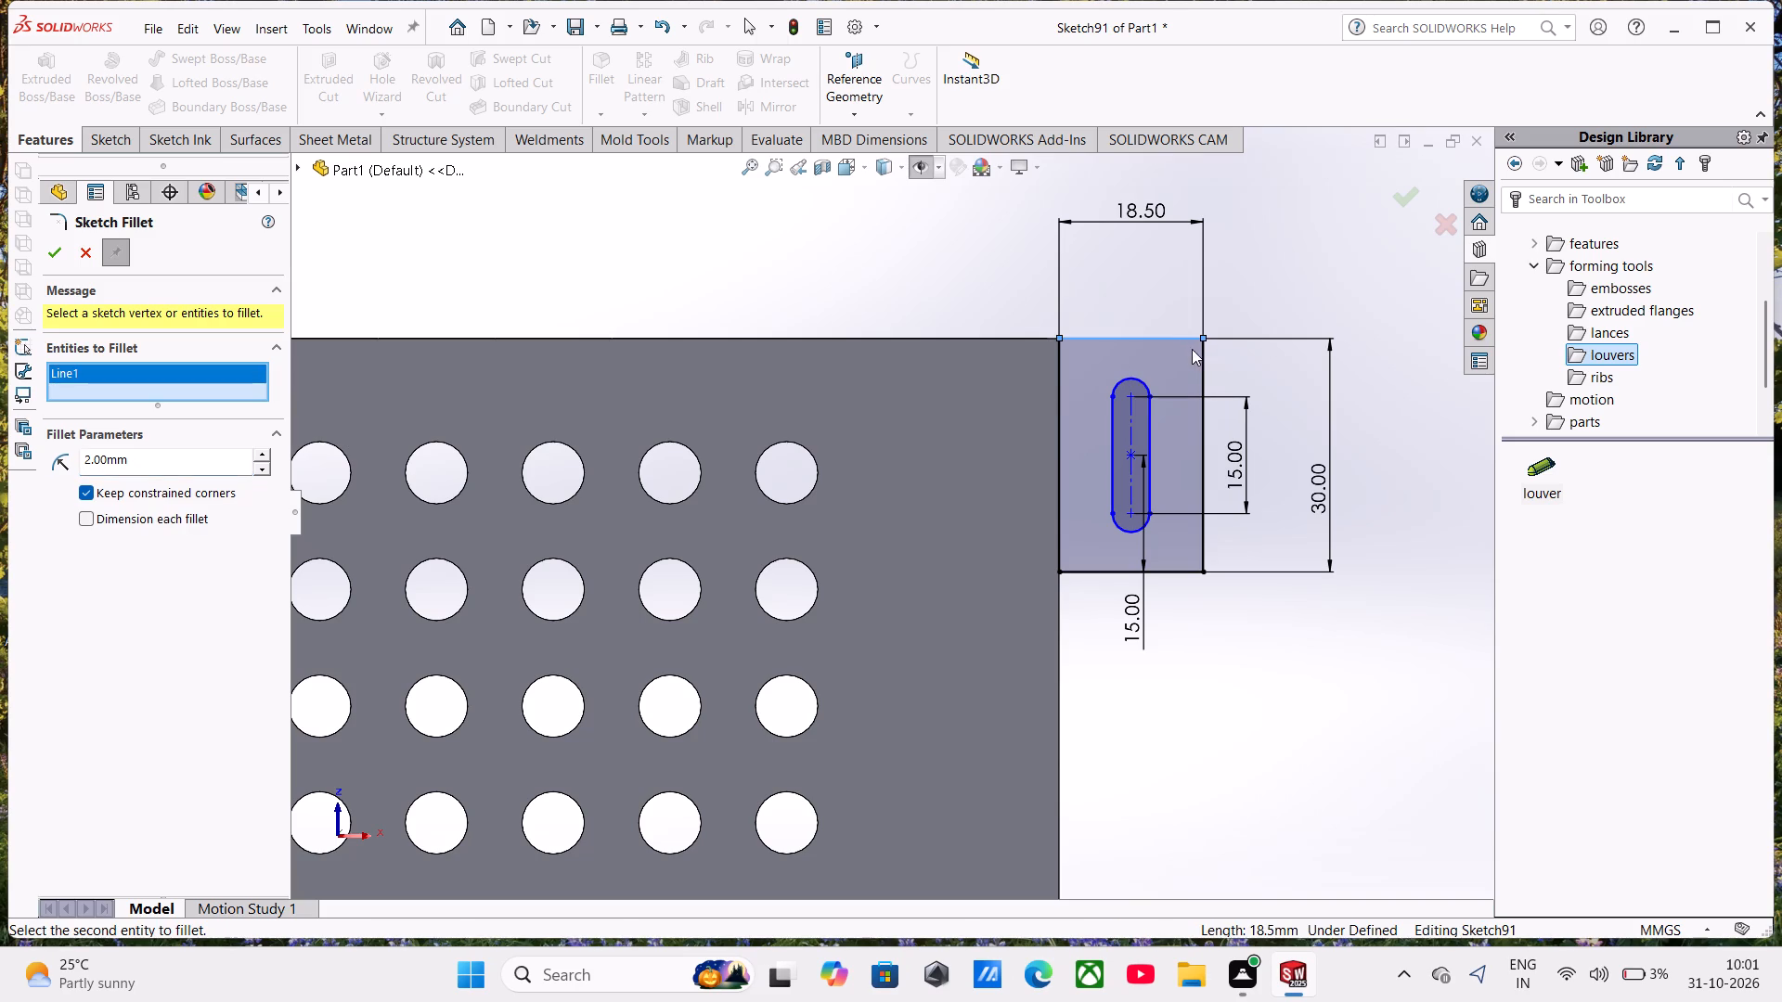
click(1200, 361)
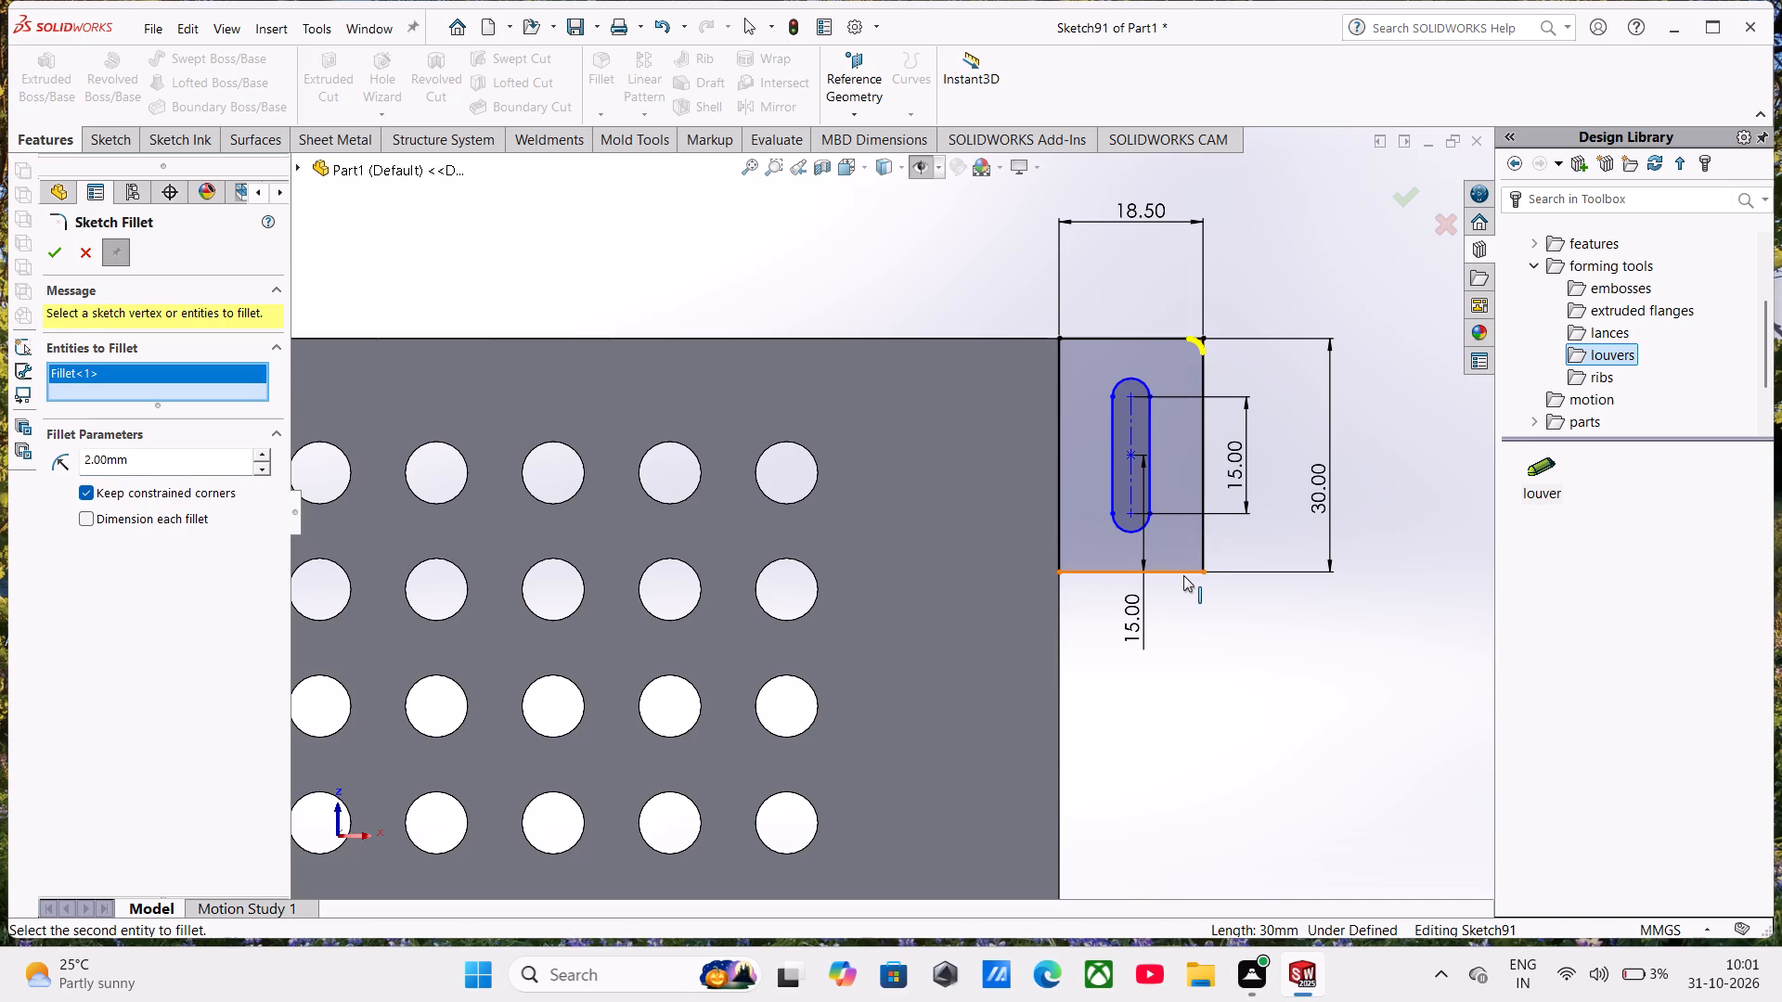
click(1183, 575)
click(1200, 542)
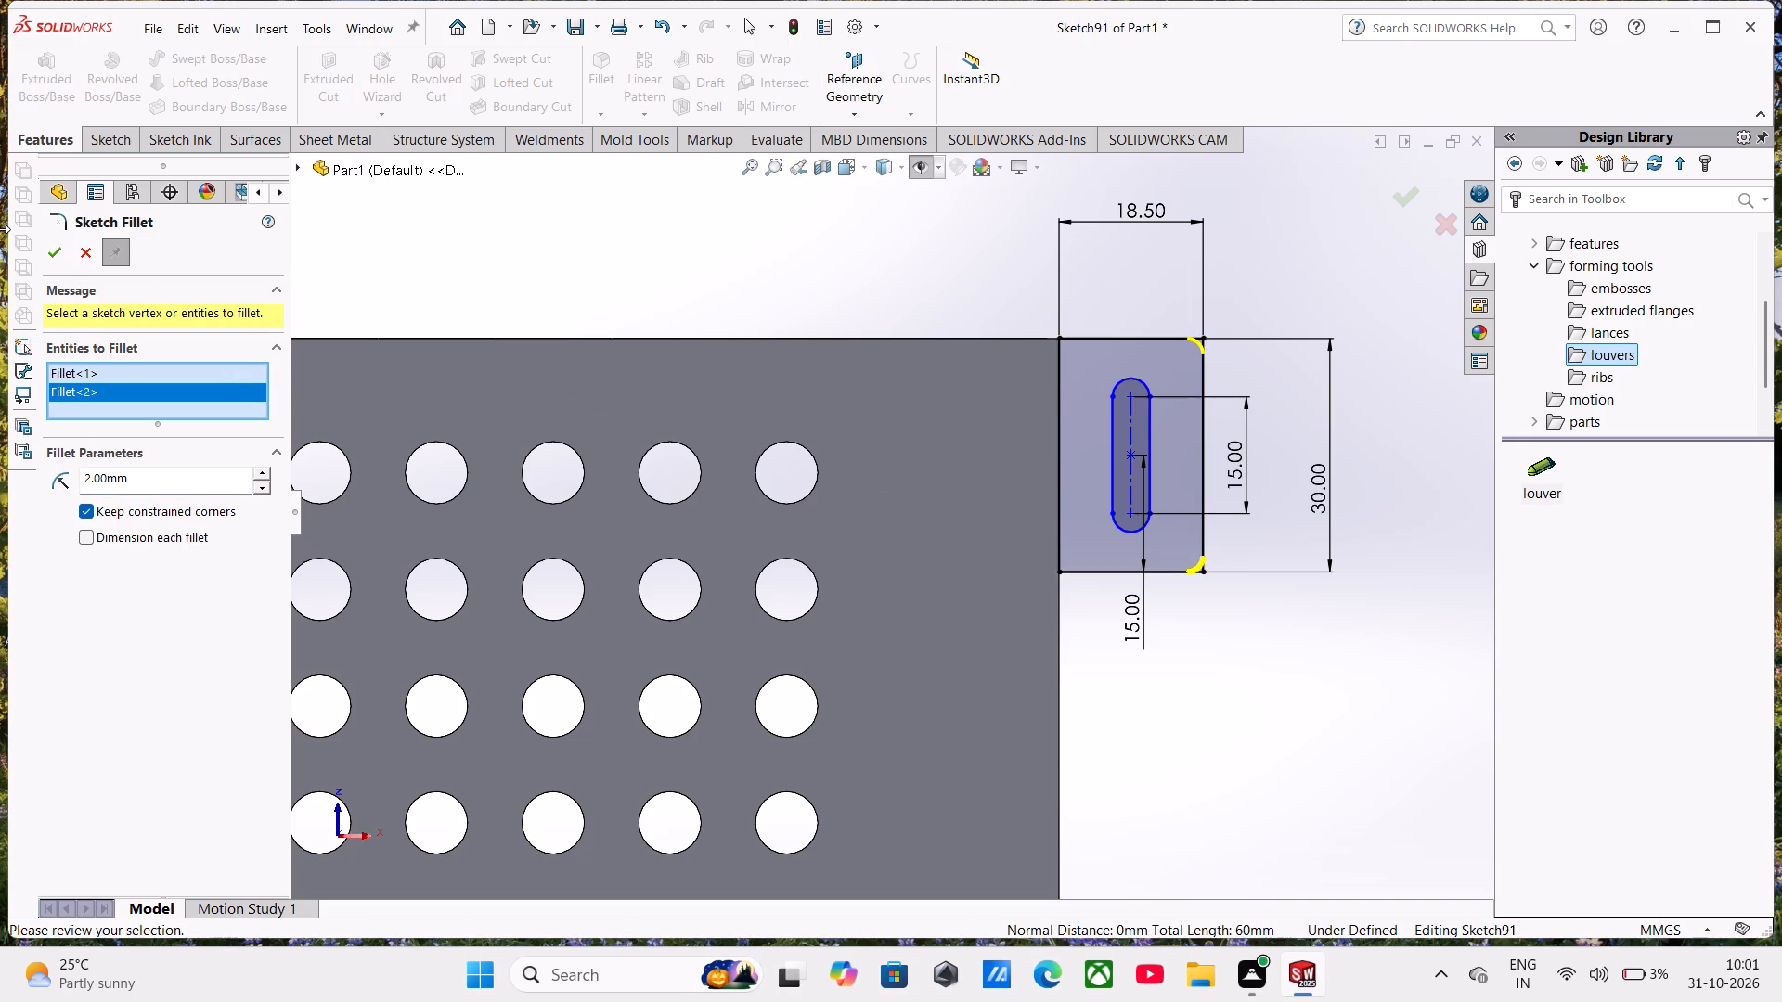
click(62, 258)
click(58, 255)
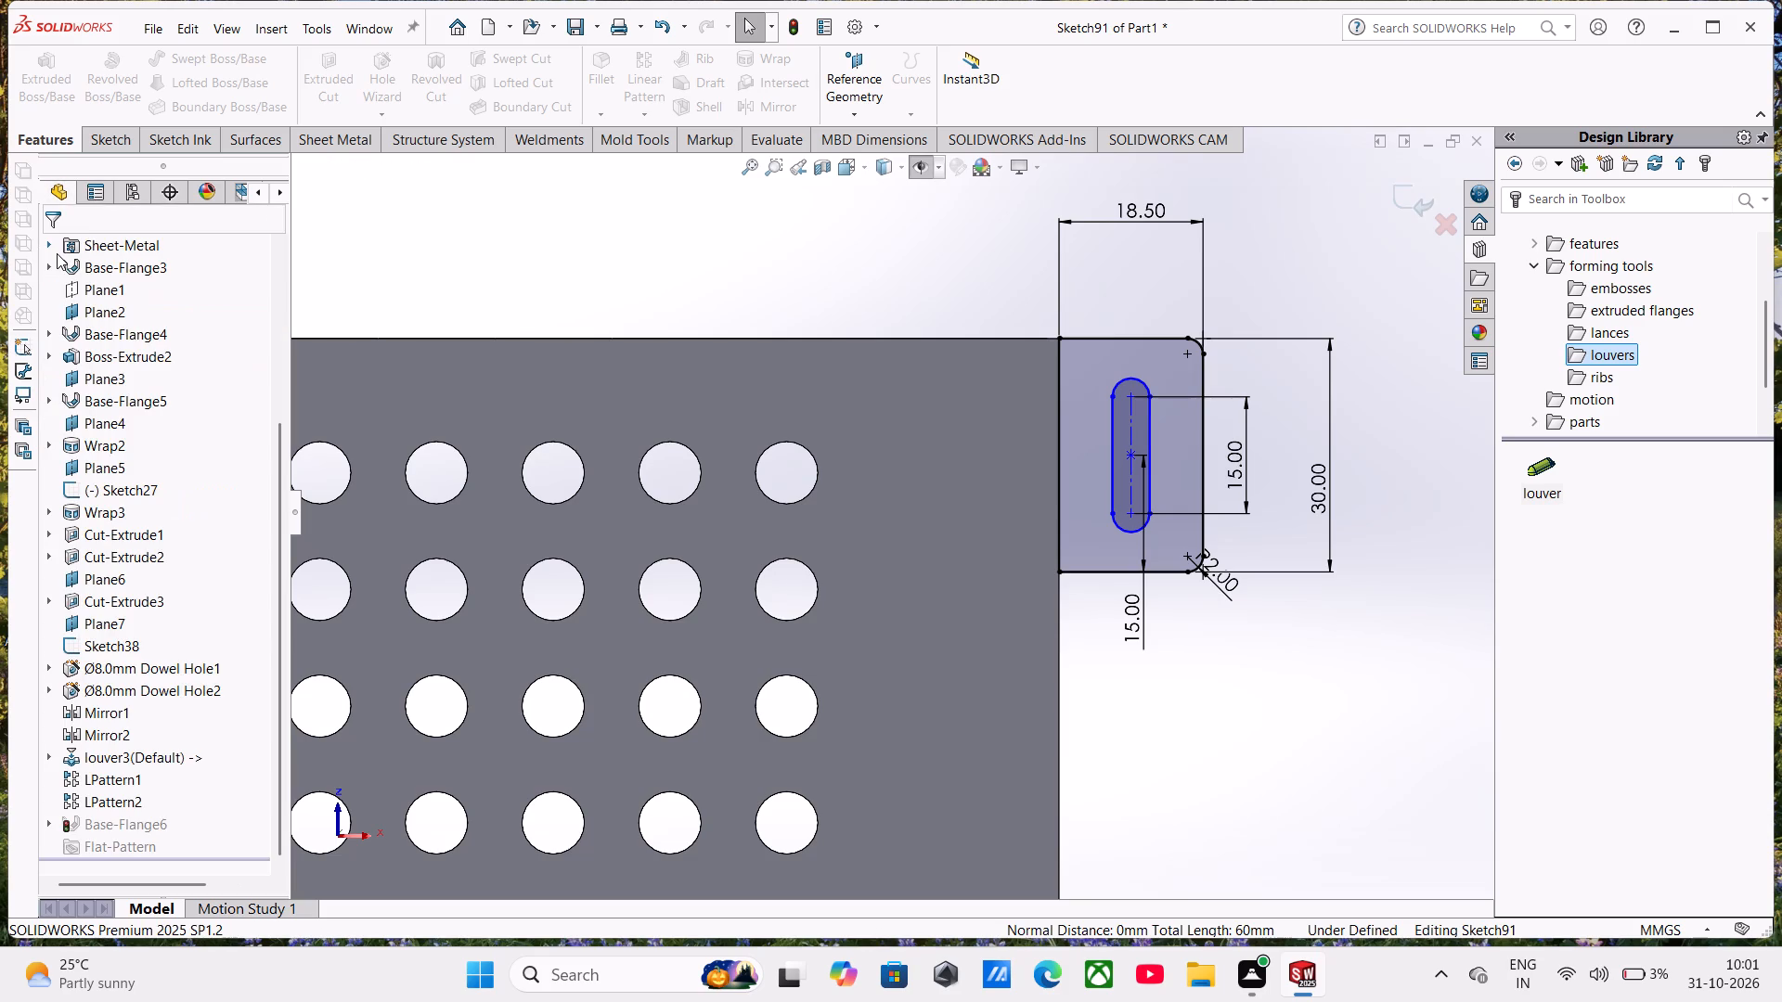
click(1426, 205)
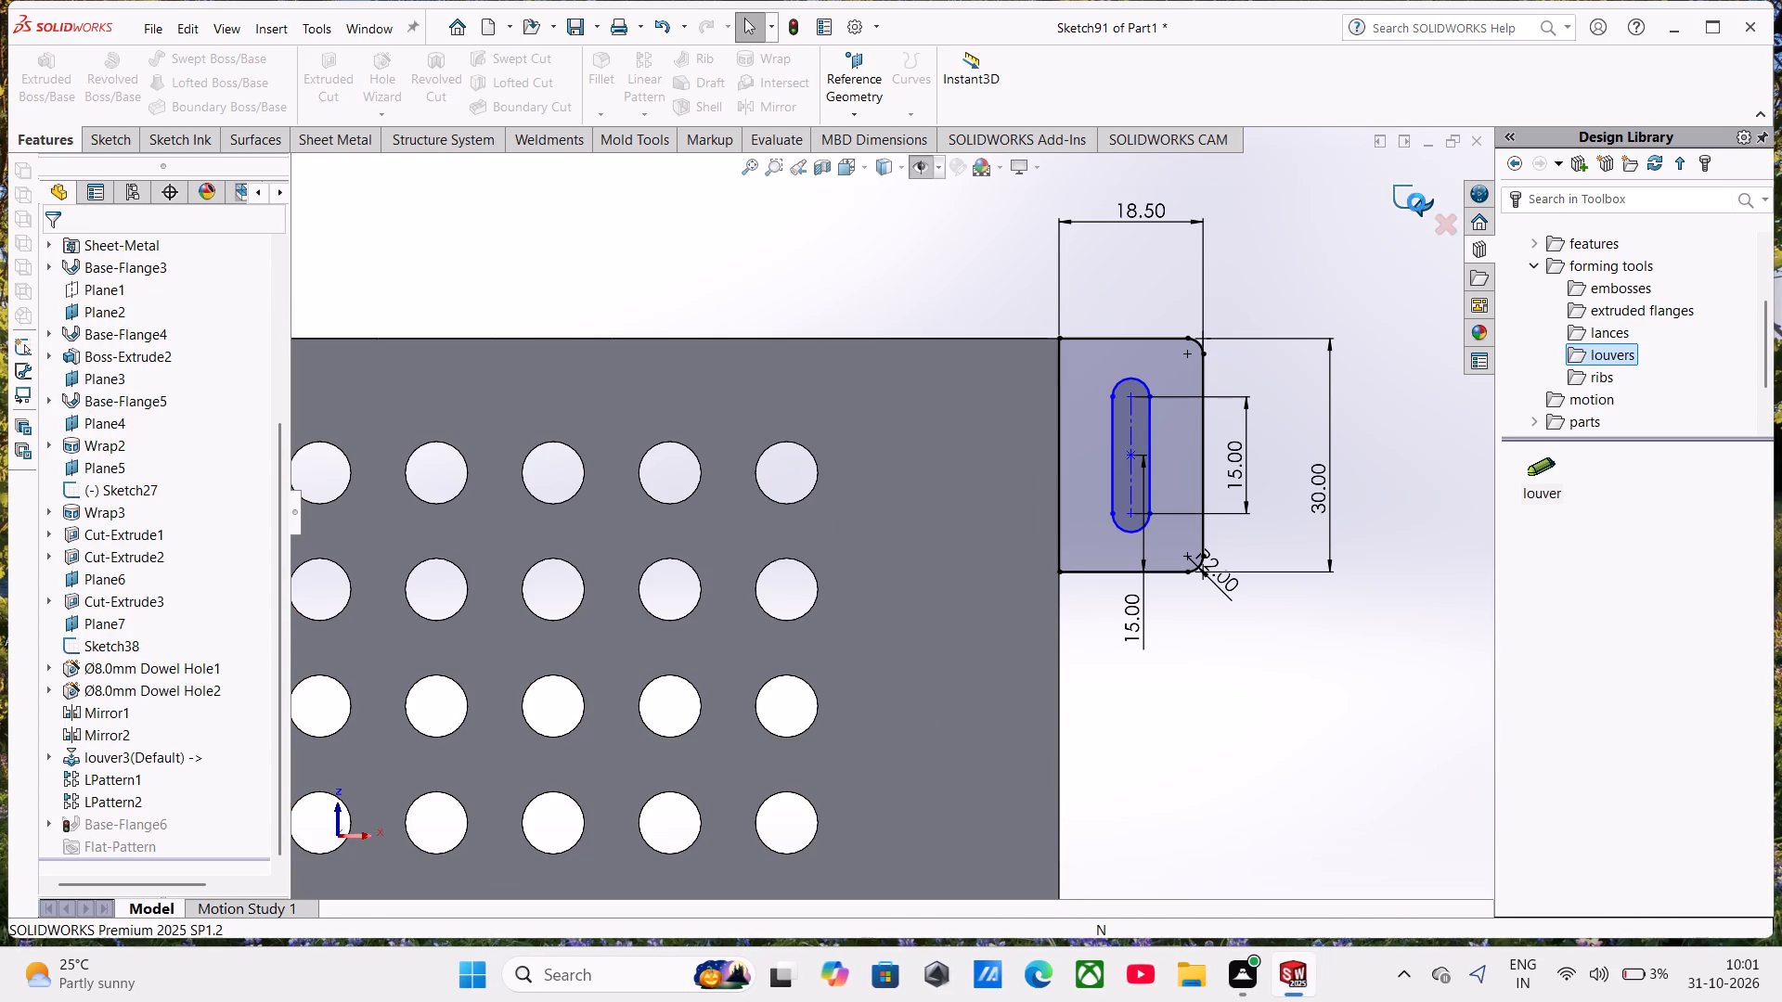
Start a Mirror feature on the enclosure and show the part's planes and features for selection.
scroll(1233, 337, up, 5)
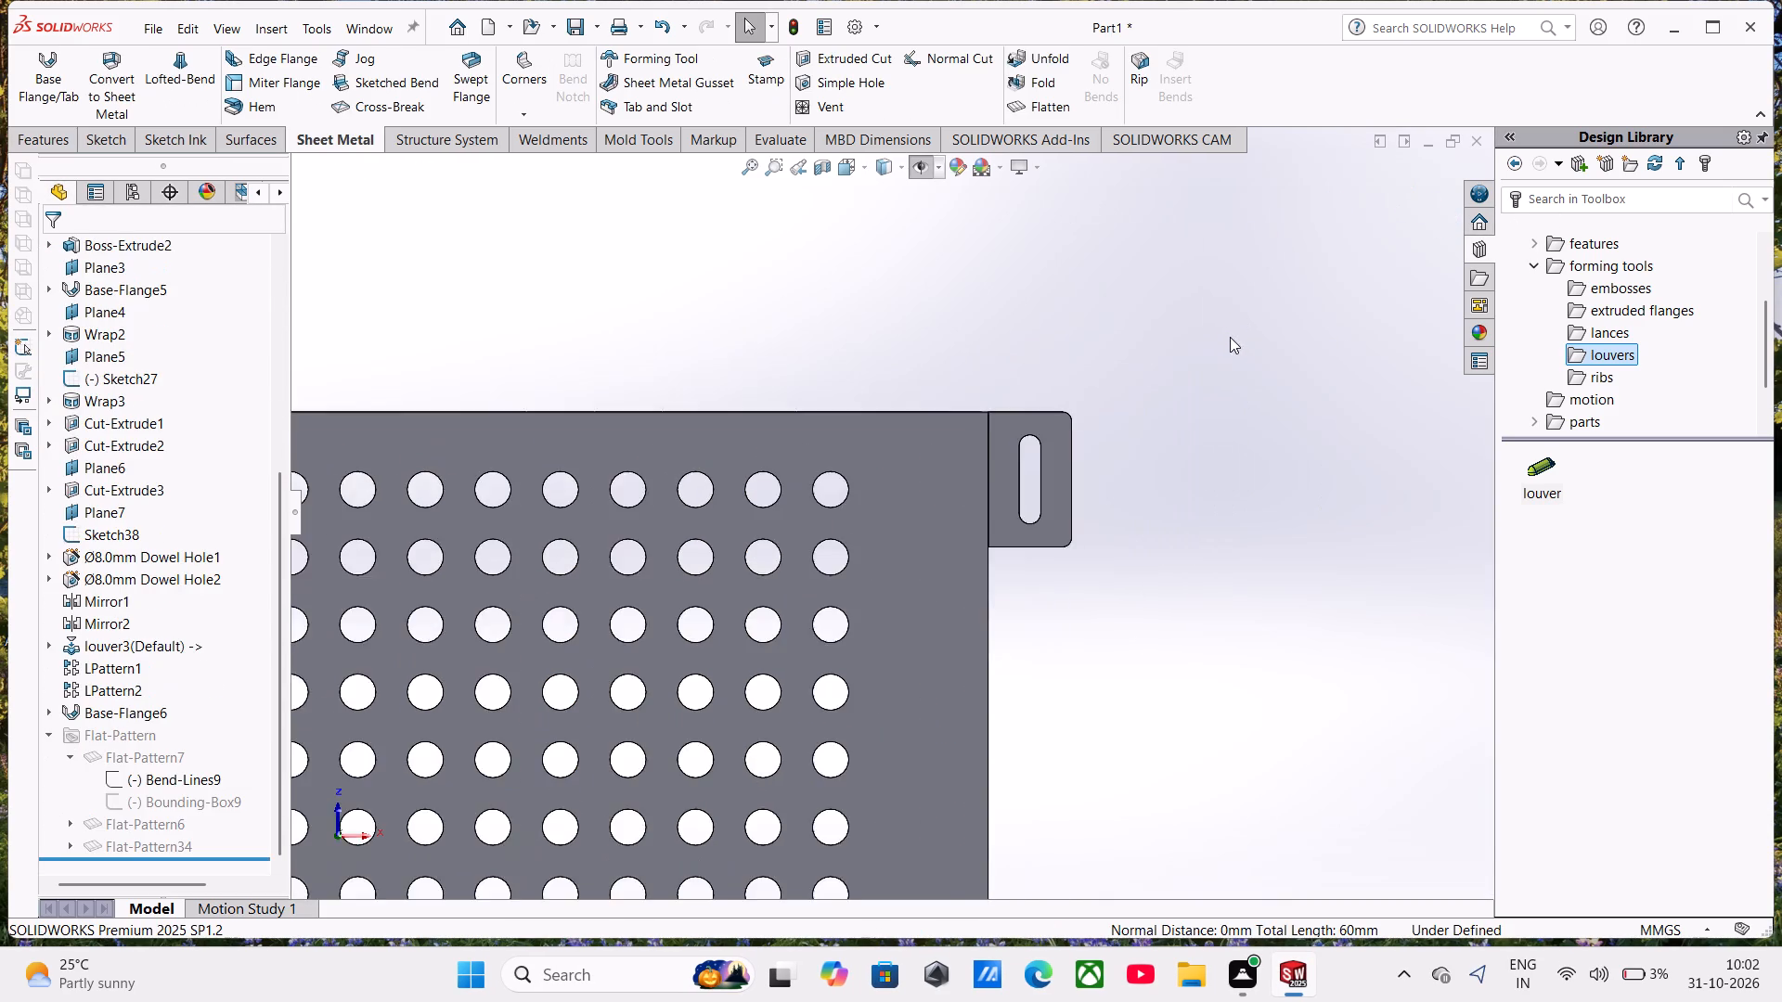
scroll(1230, 337, up, 2)
middle_drag(1222, 346, 1000, 567)
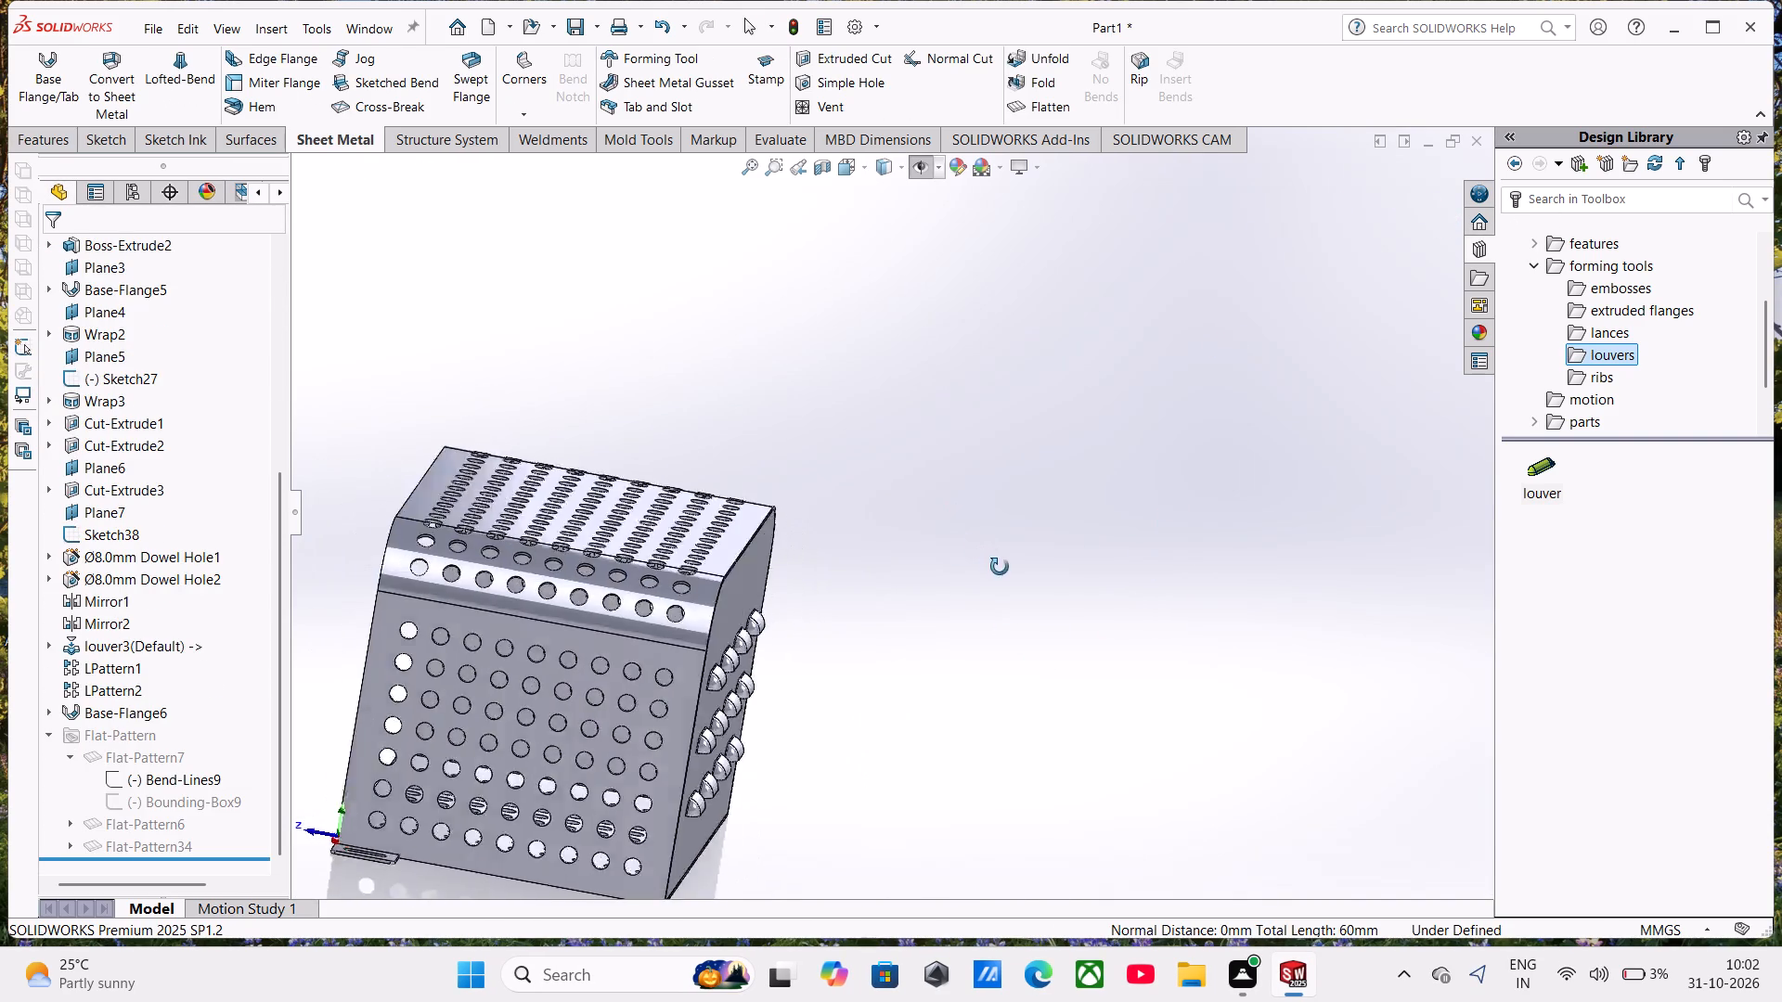
middle_drag(1000, 567, 1001, 569)
scroll(878, 607, up, 3)
middle_drag(864, 606, 807, 613)
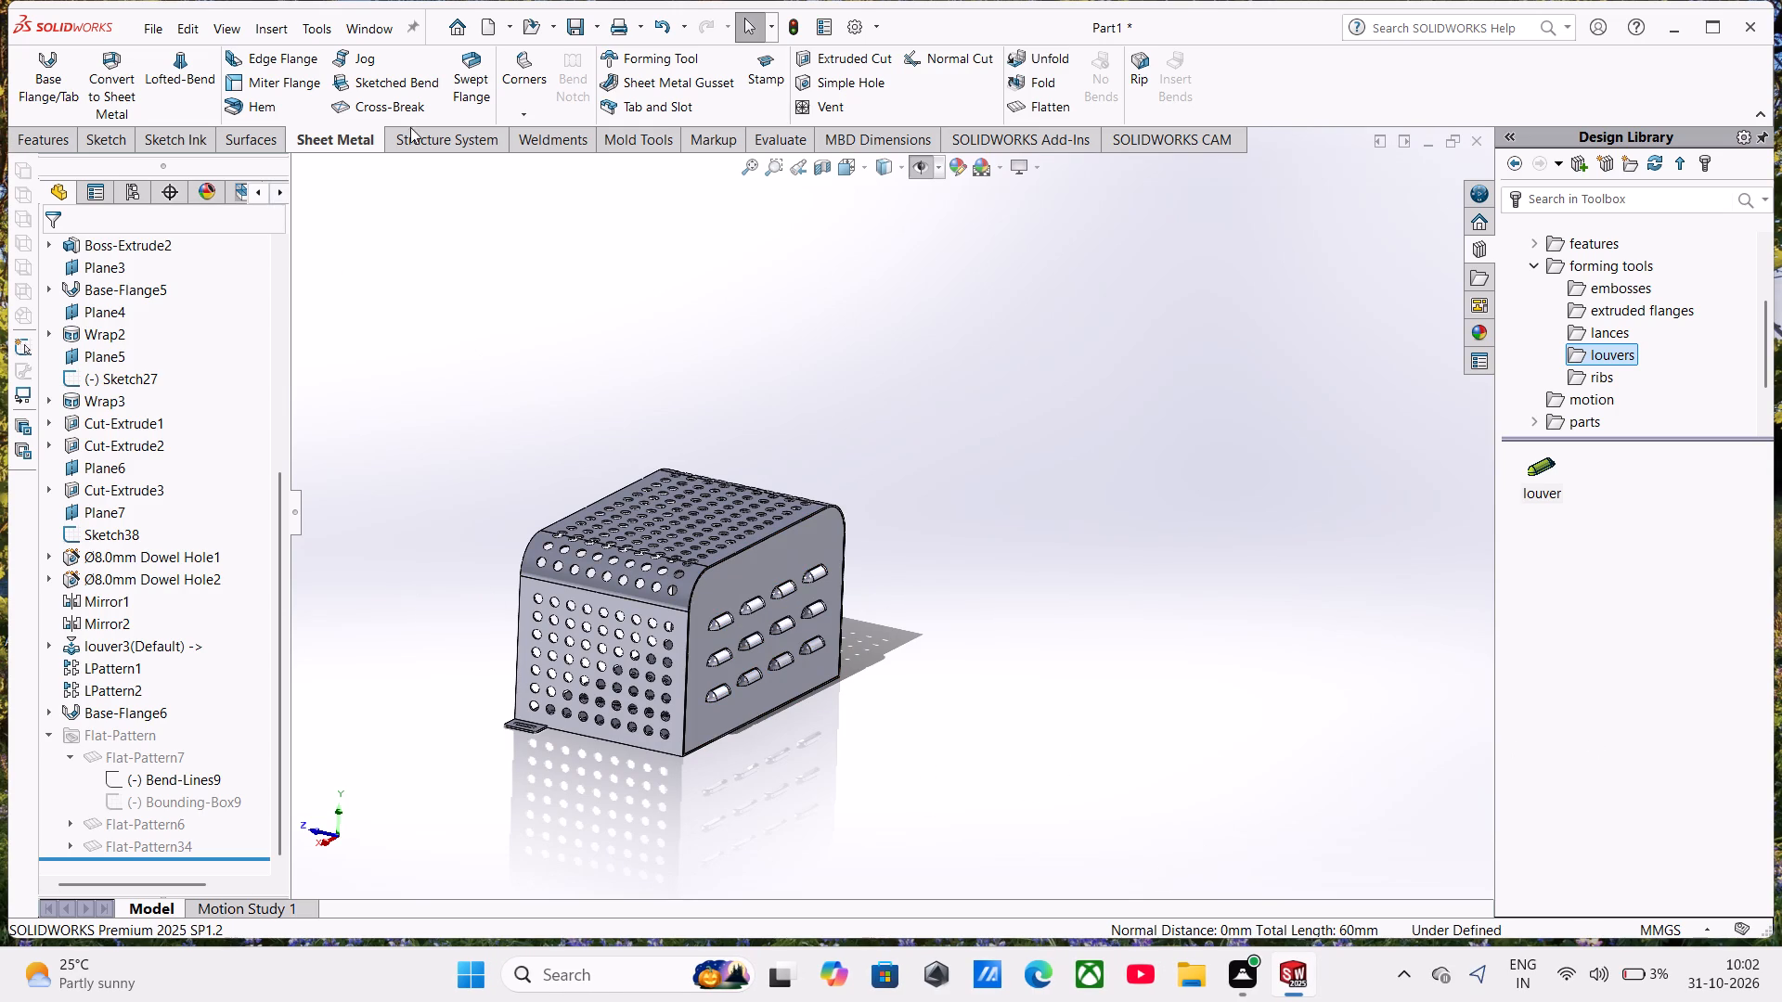
click(56, 135)
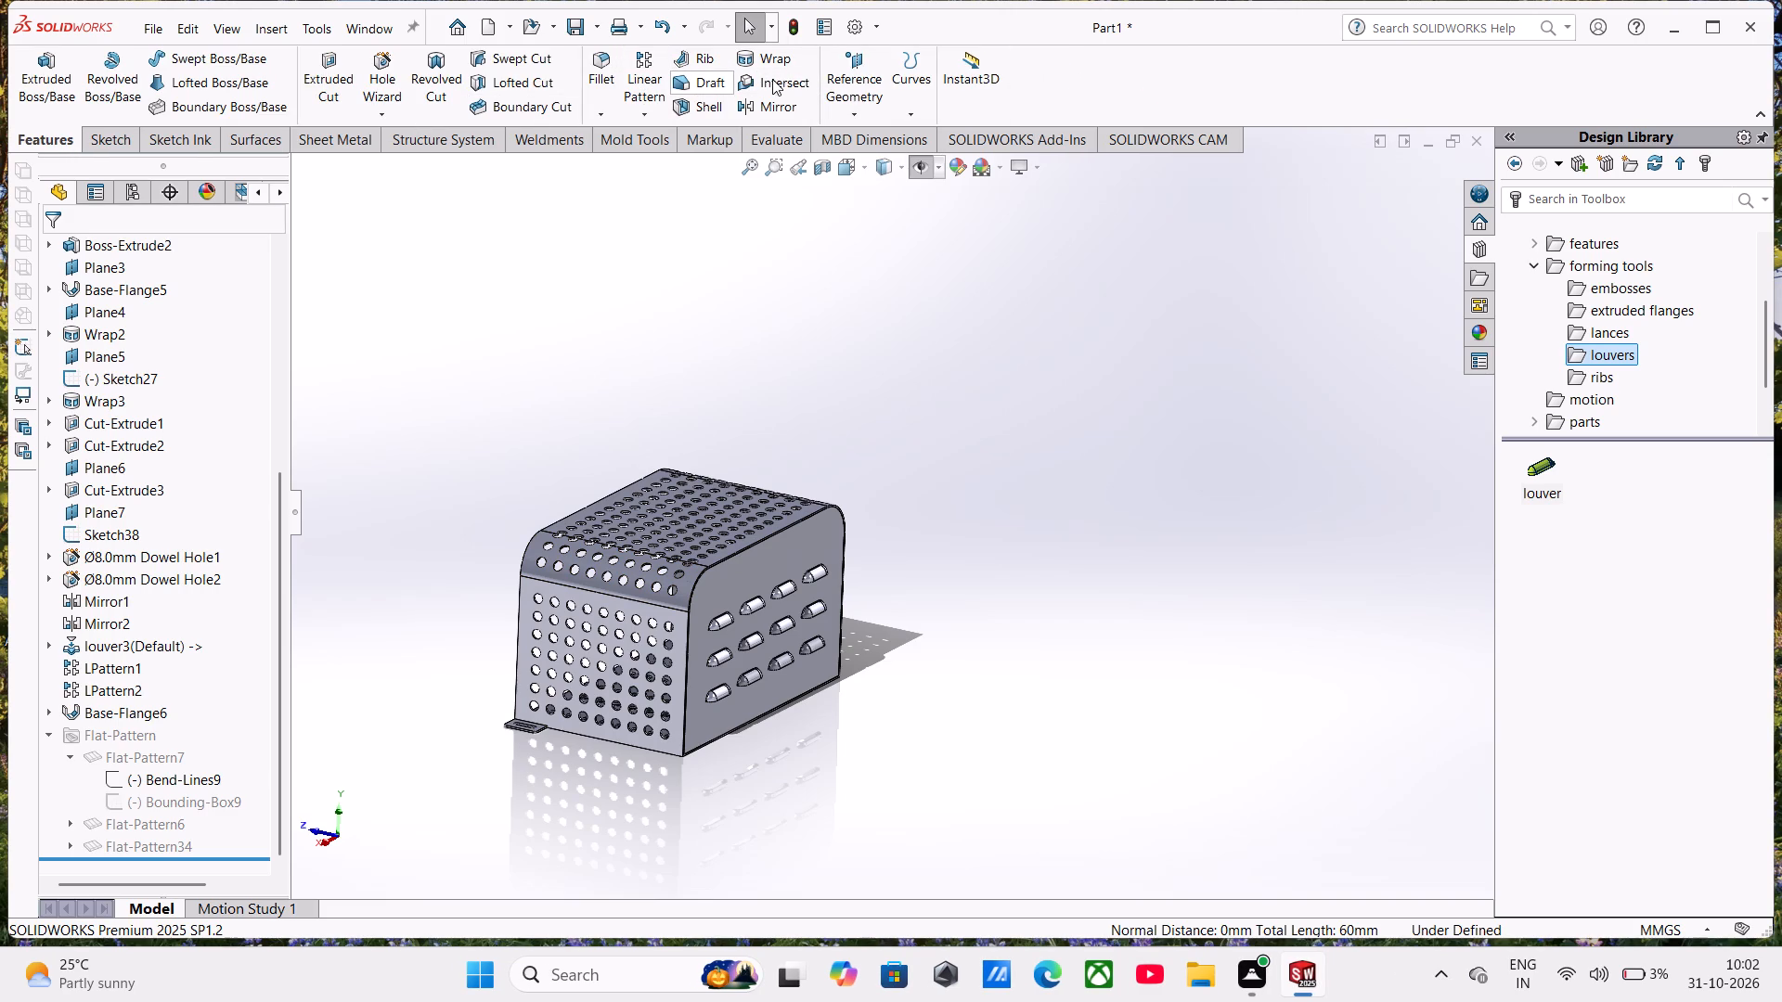
click(755, 101)
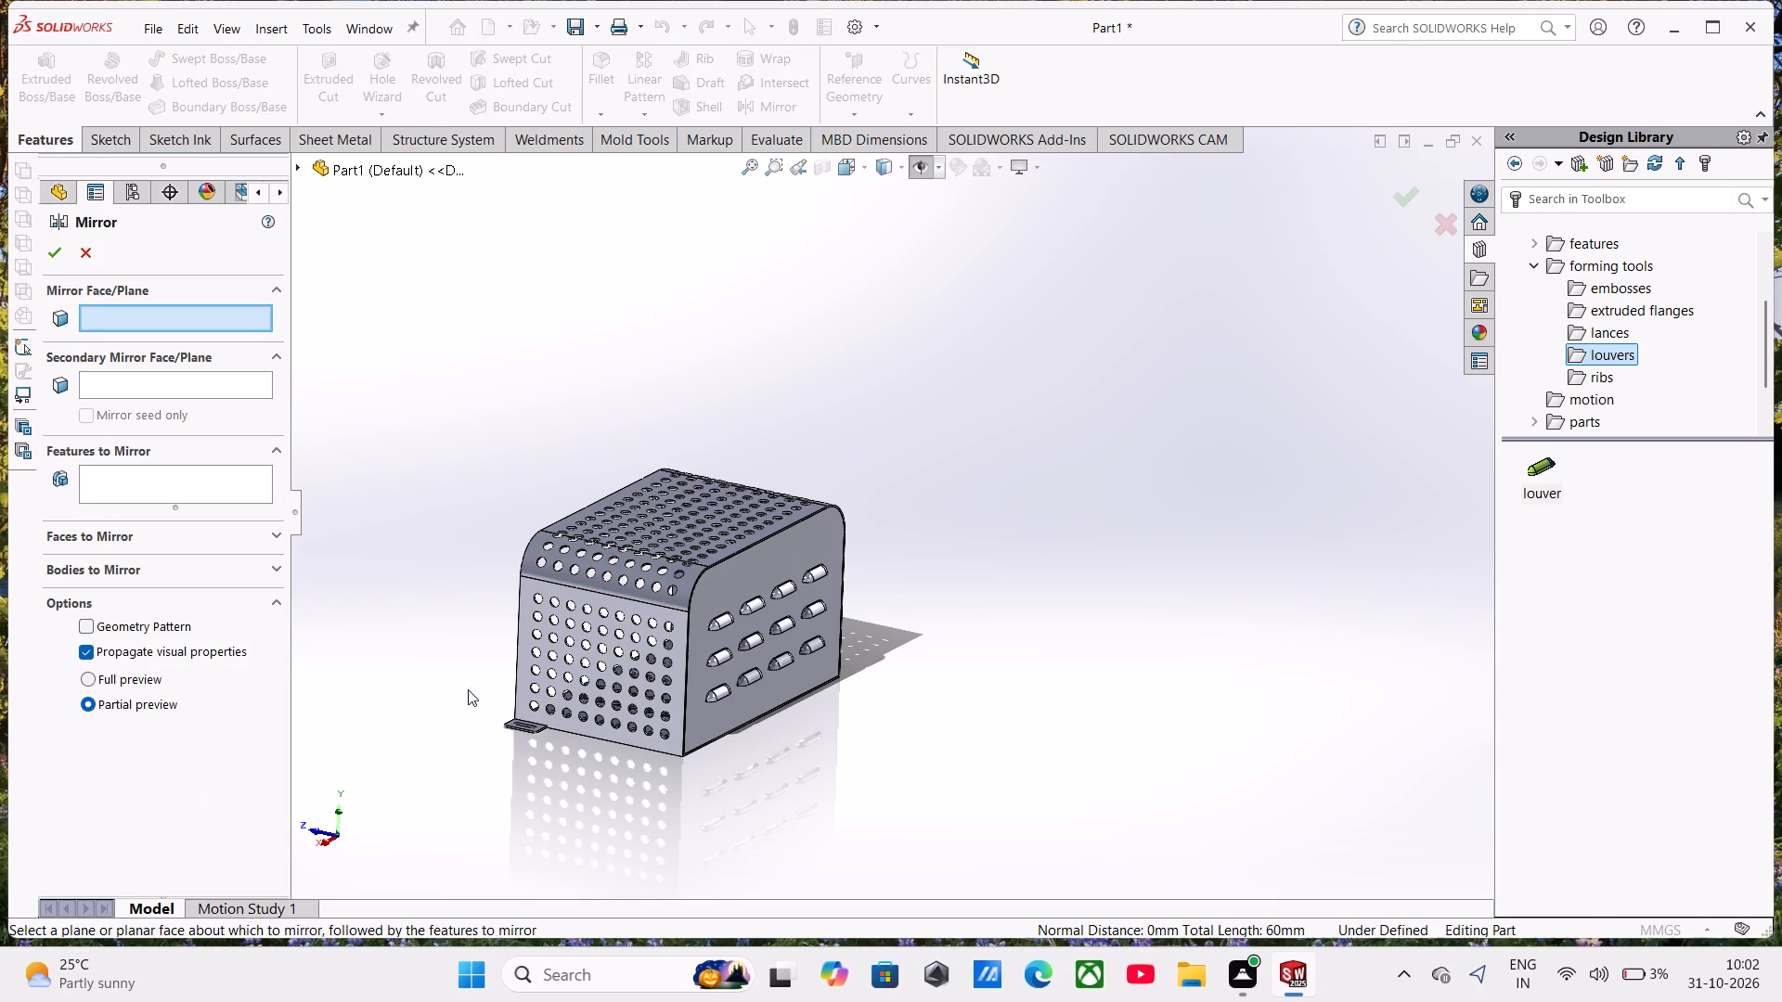
click(292, 176)
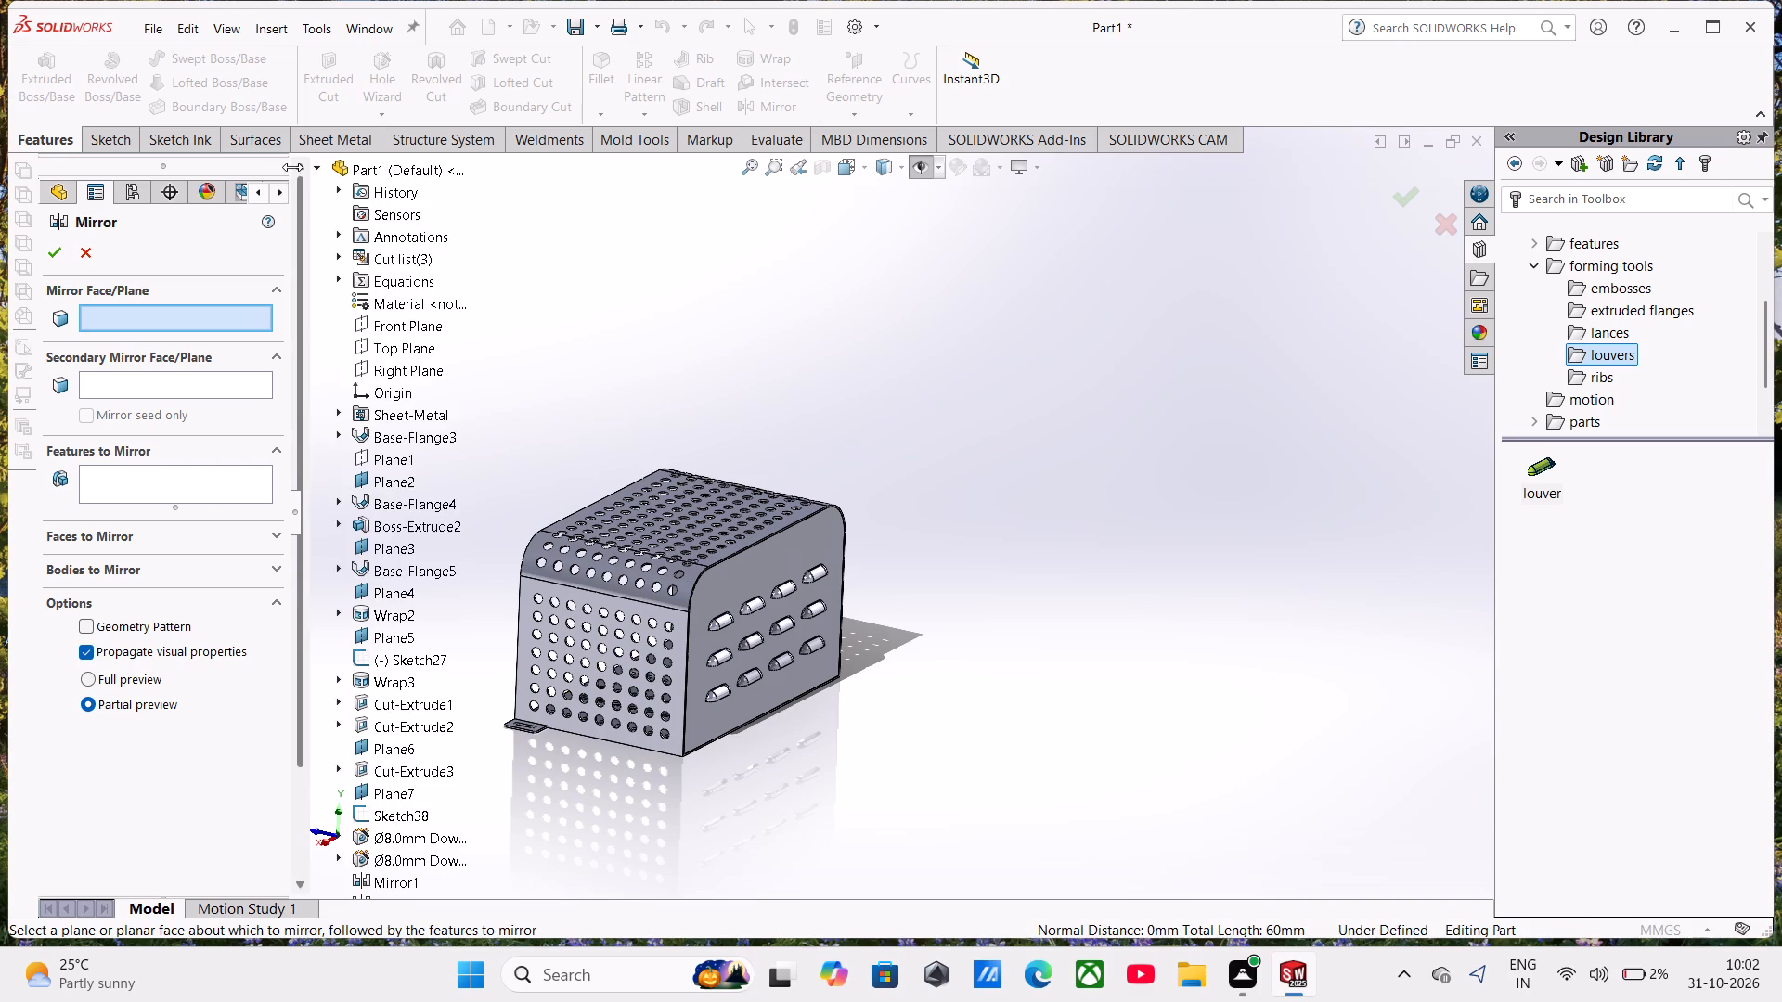
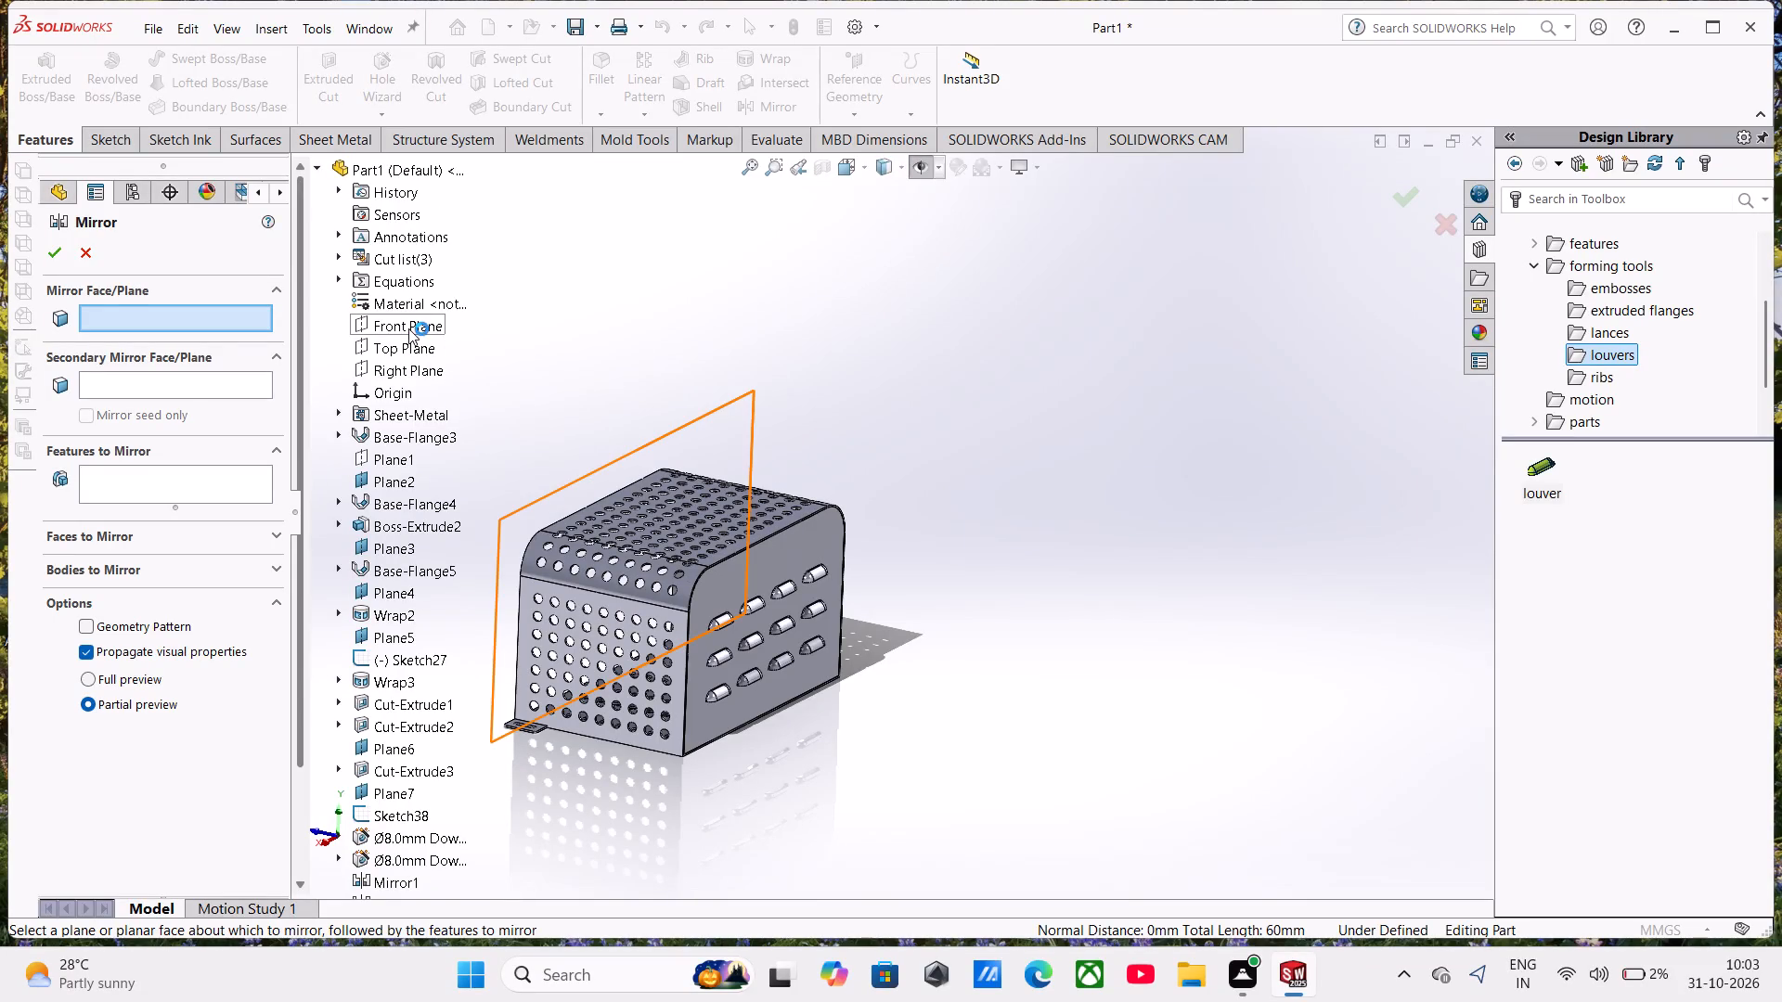
Create a reference plane offset 100 mm from the louvered side face, flipped inward through the enclosure.
middle_drag(773, 597, 831, 547)
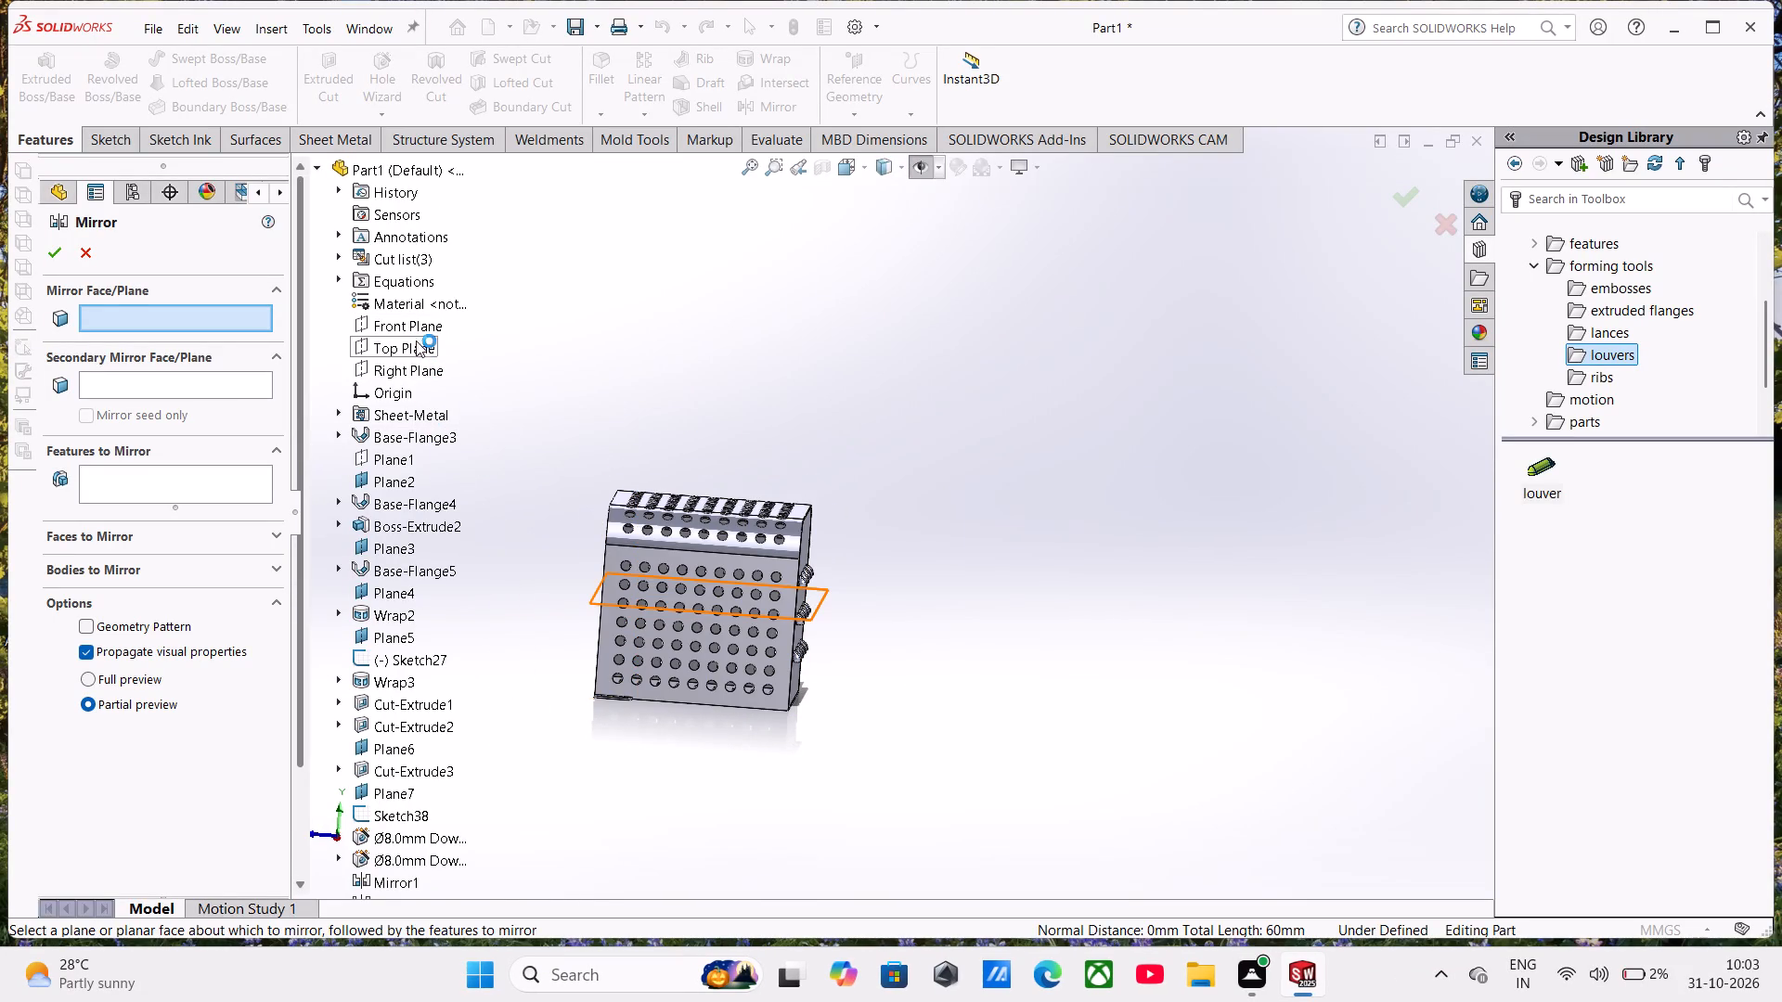
click(82, 245)
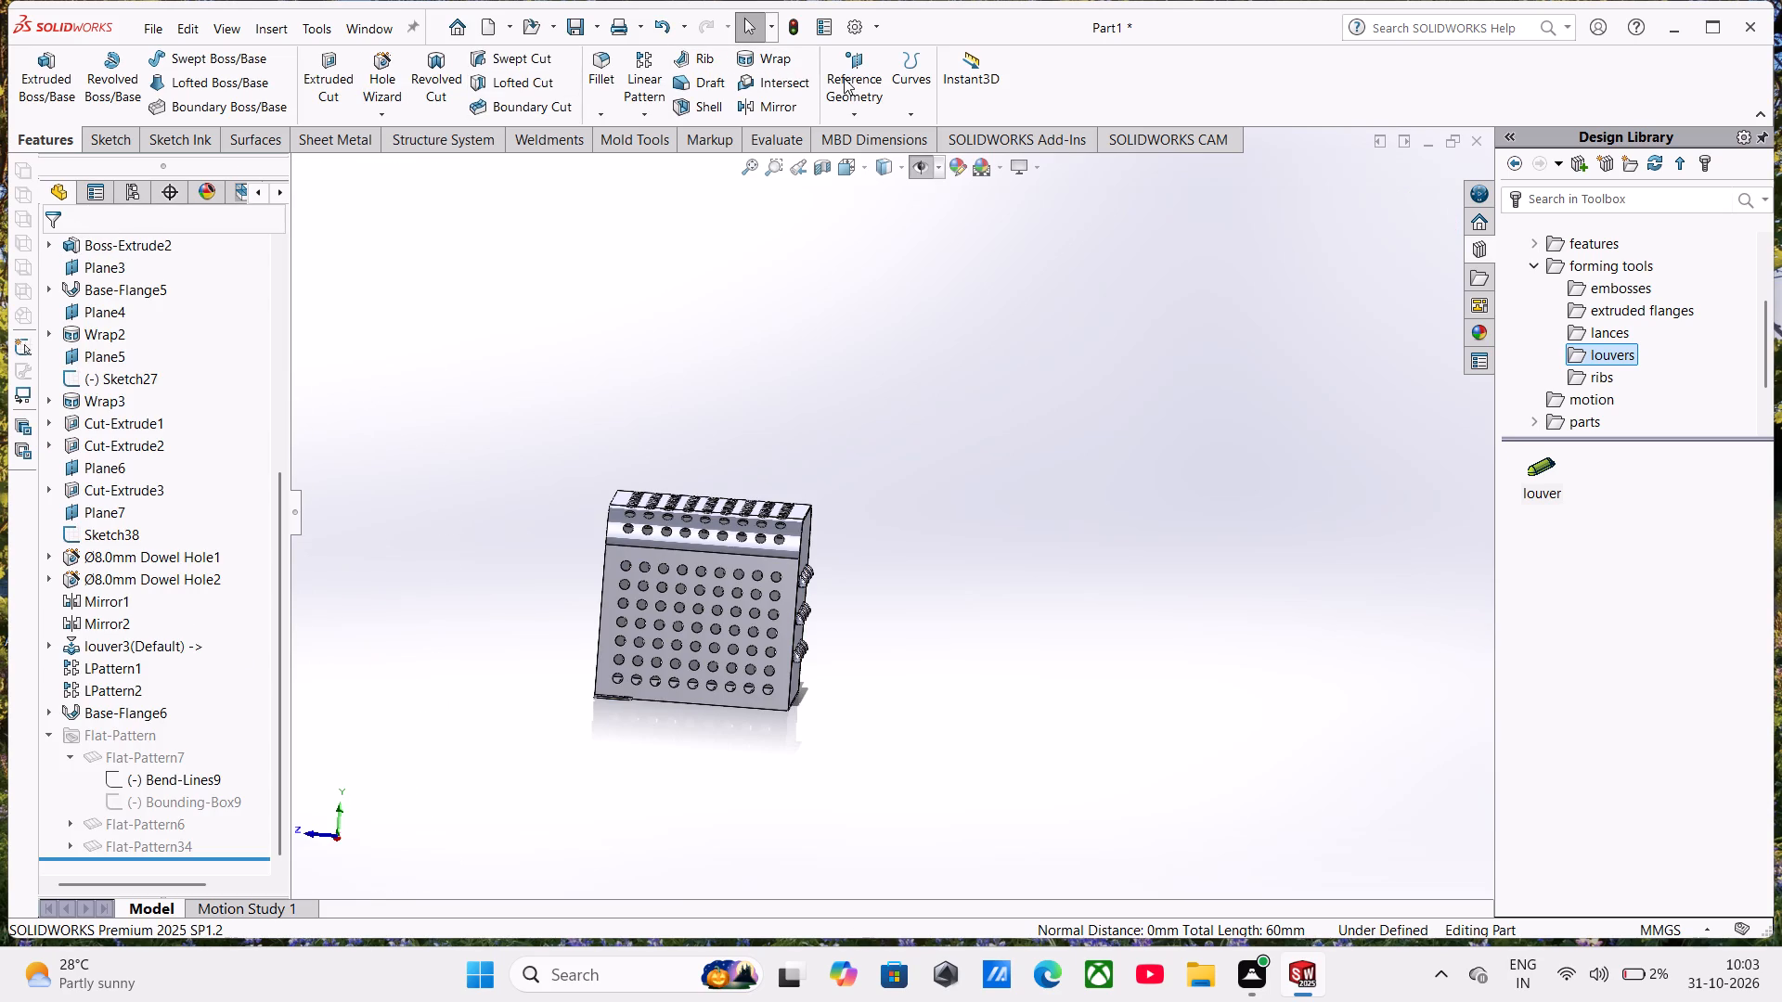
click(844, 78)
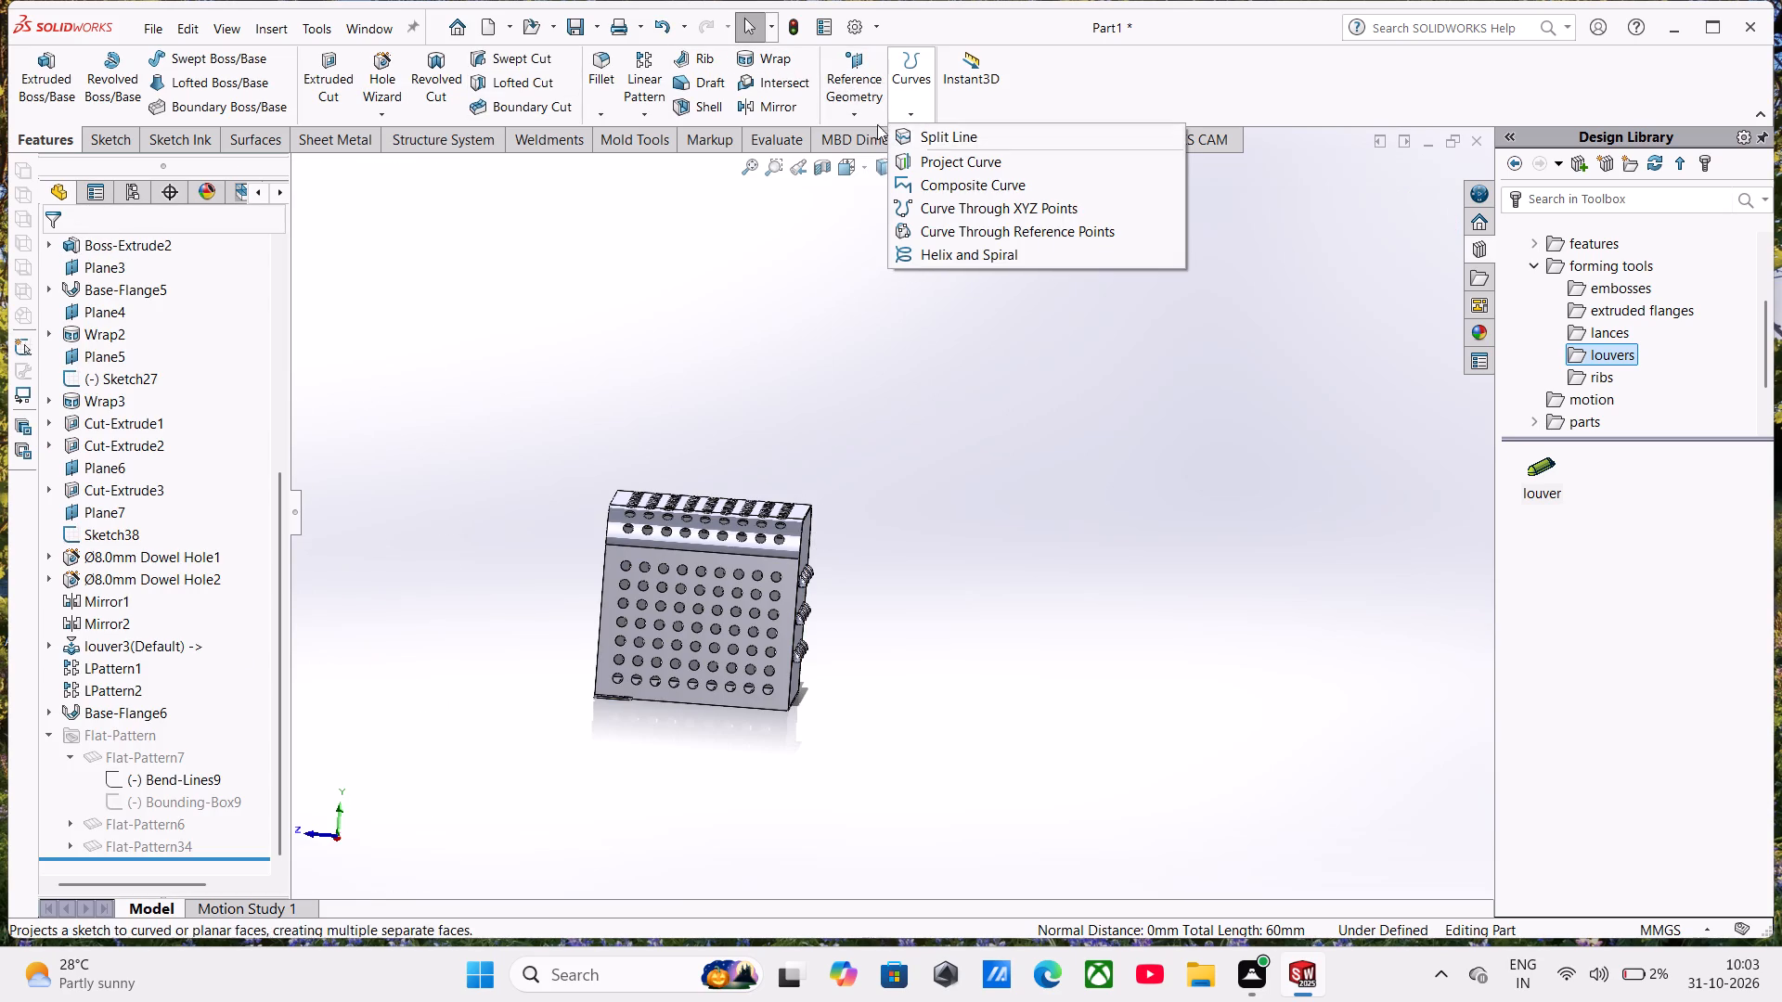
click(864, 133)
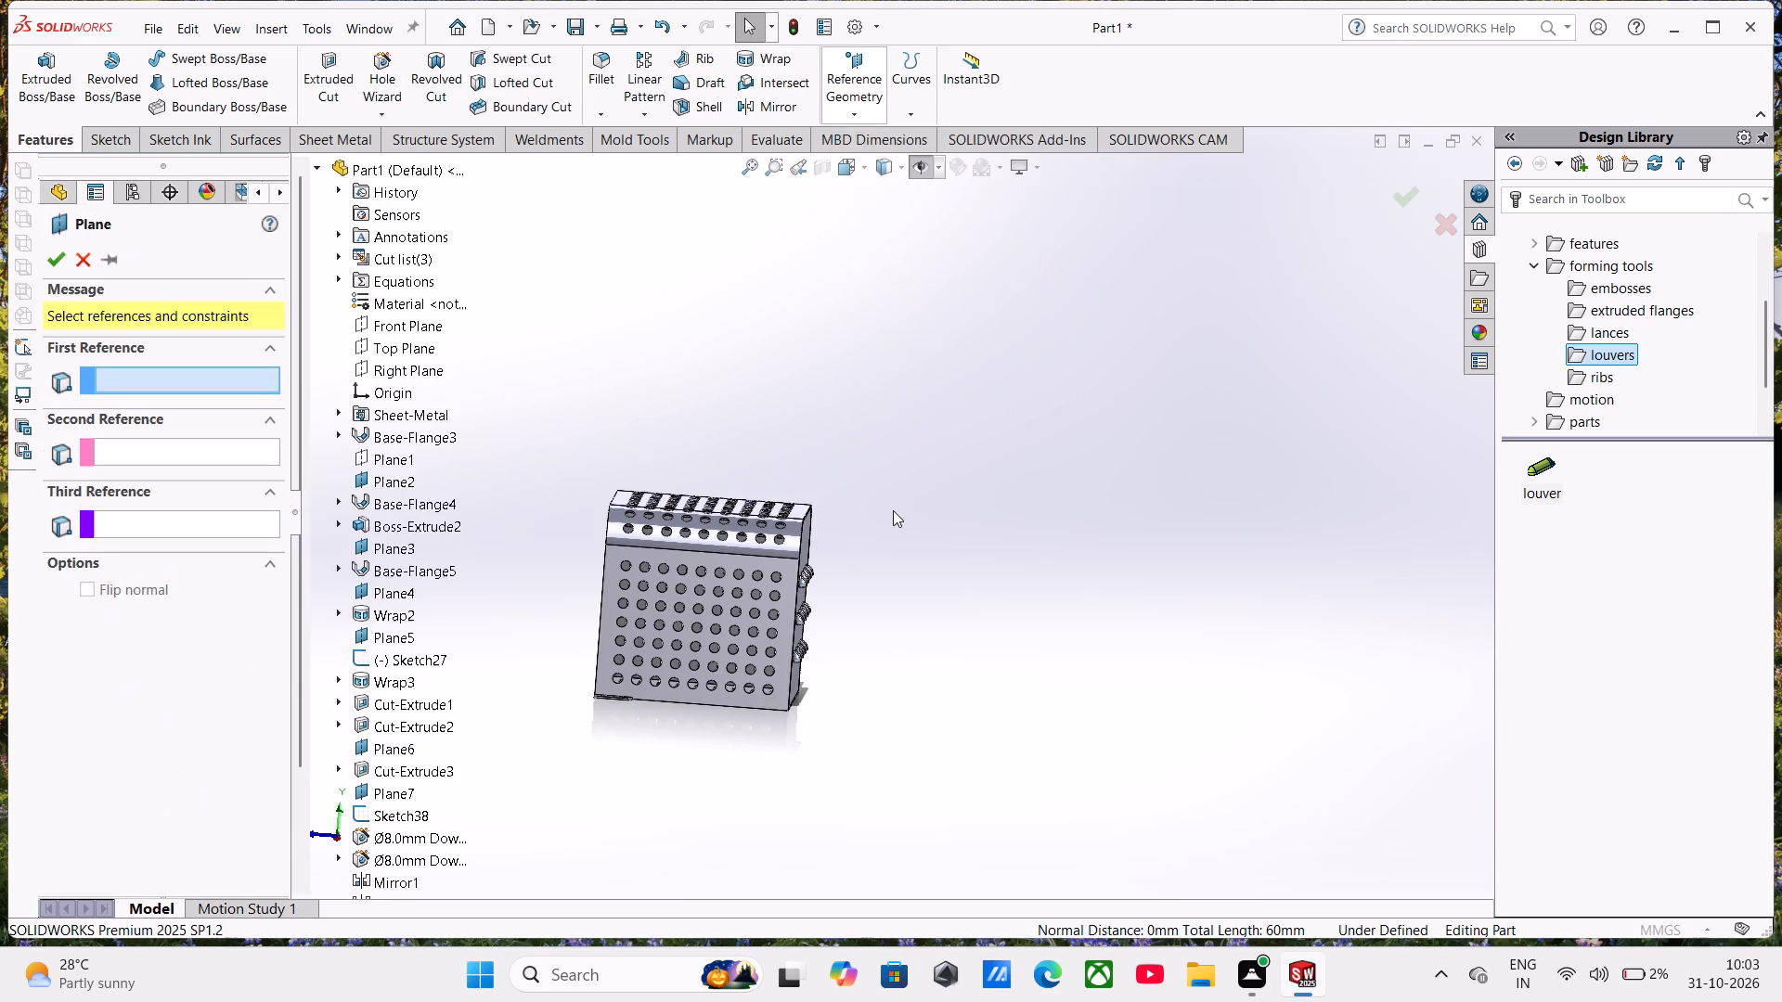
scroll(890, 511, up, 1)
middle_drag(890, 512, 854, 520)
click(818, 534)
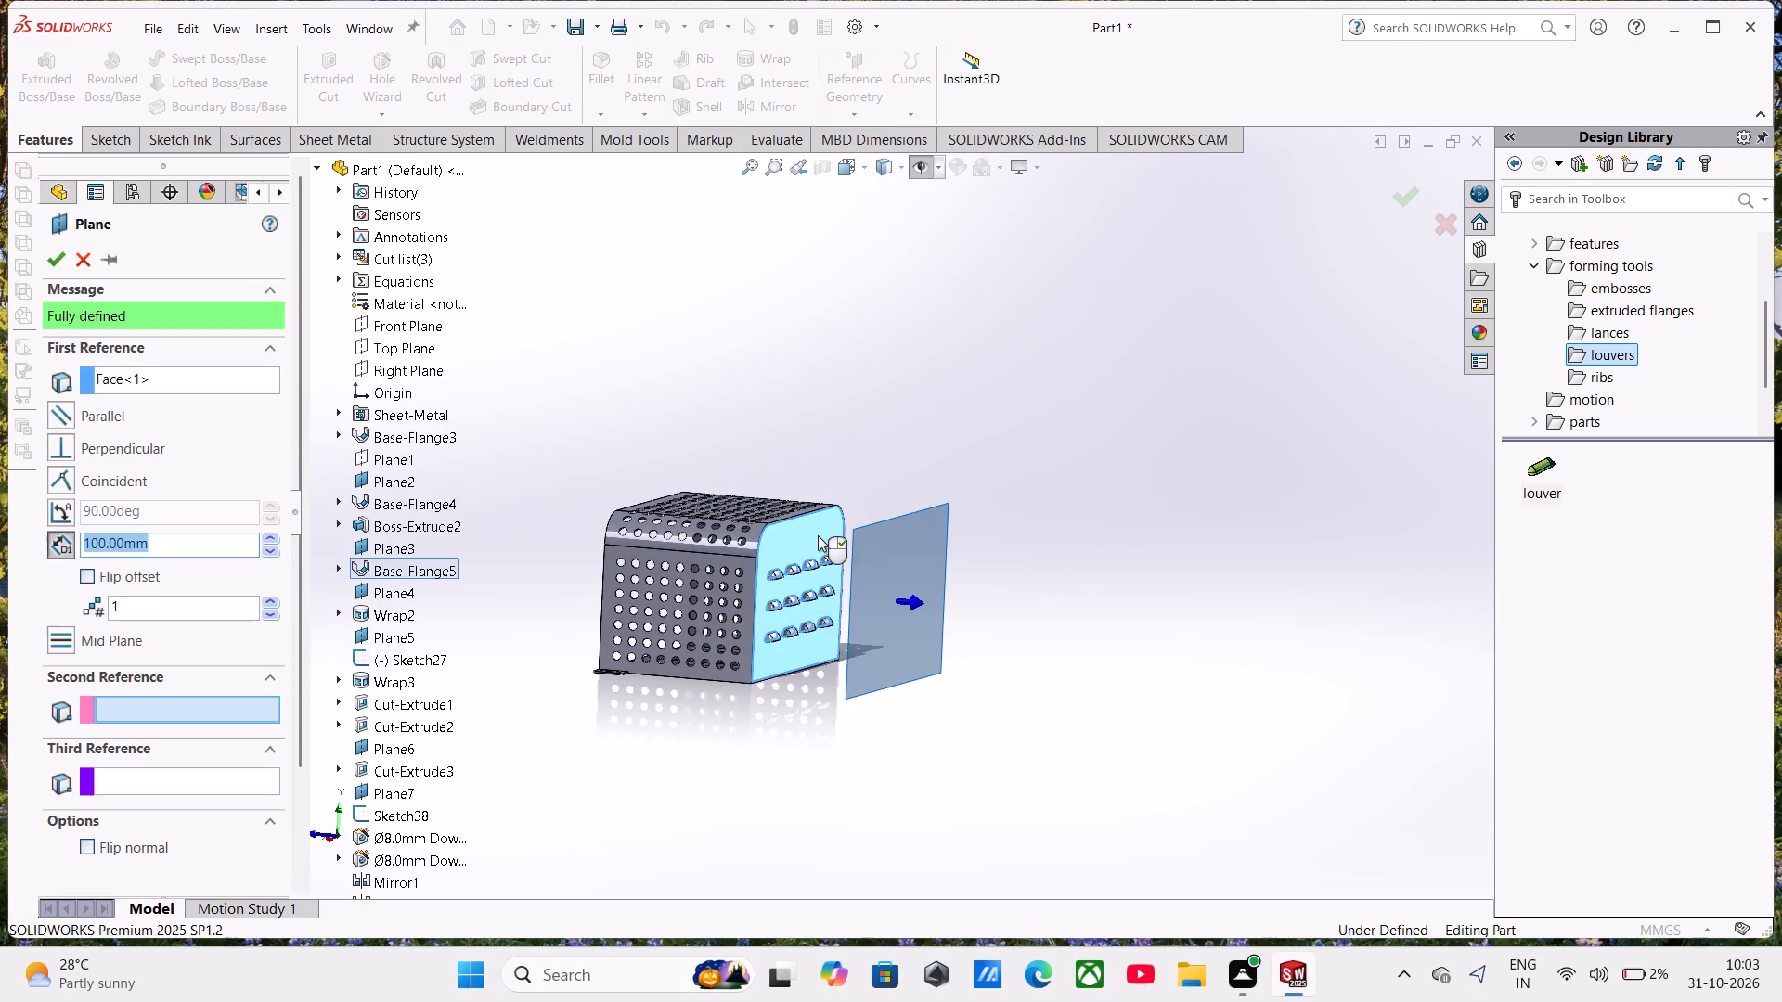
click(93, 574)
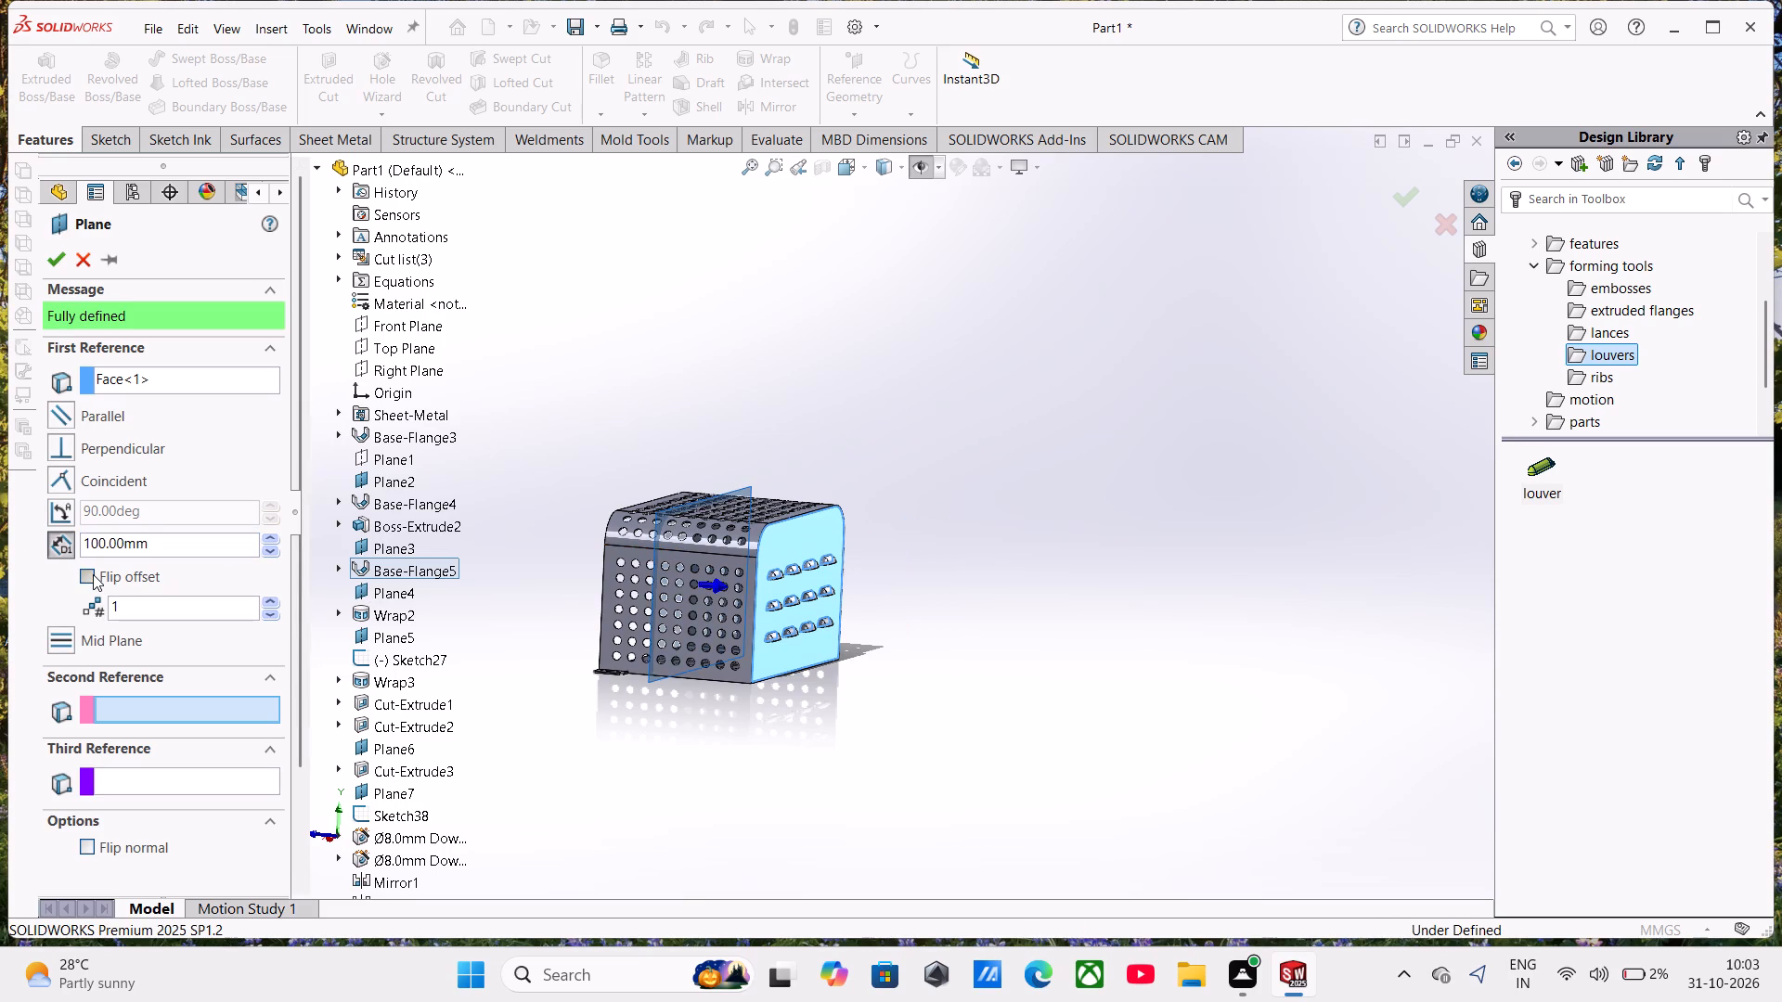
click(54, 250)
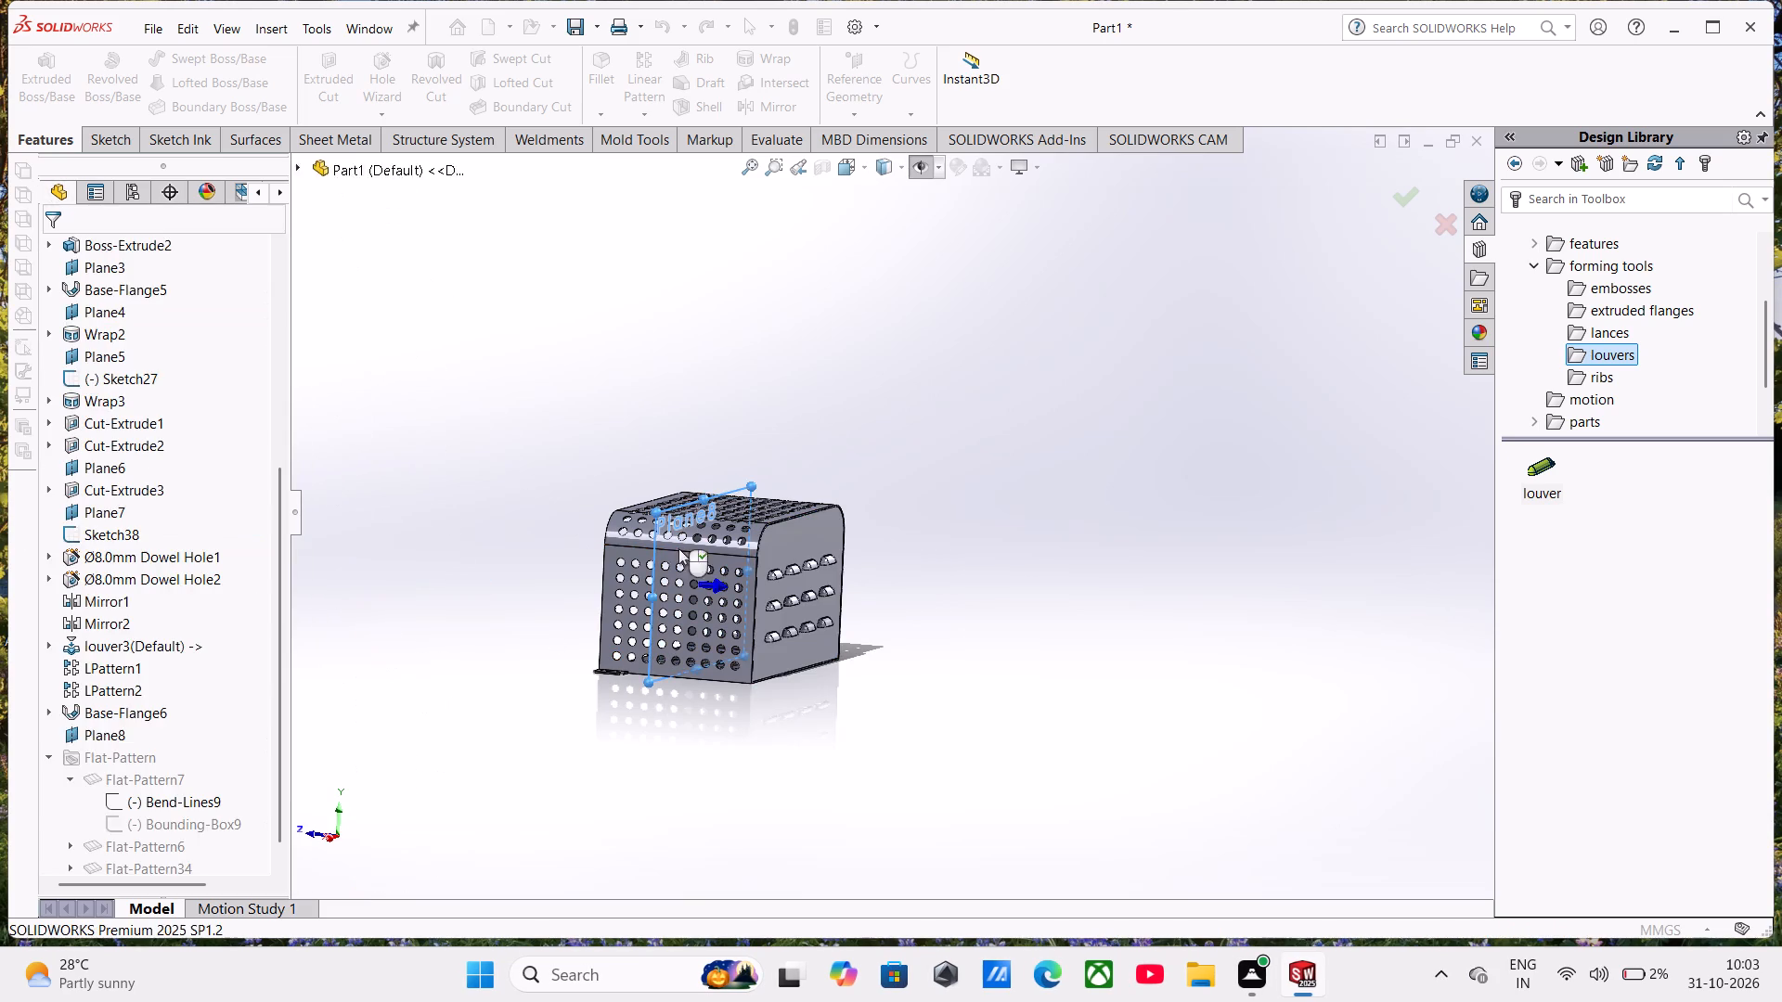
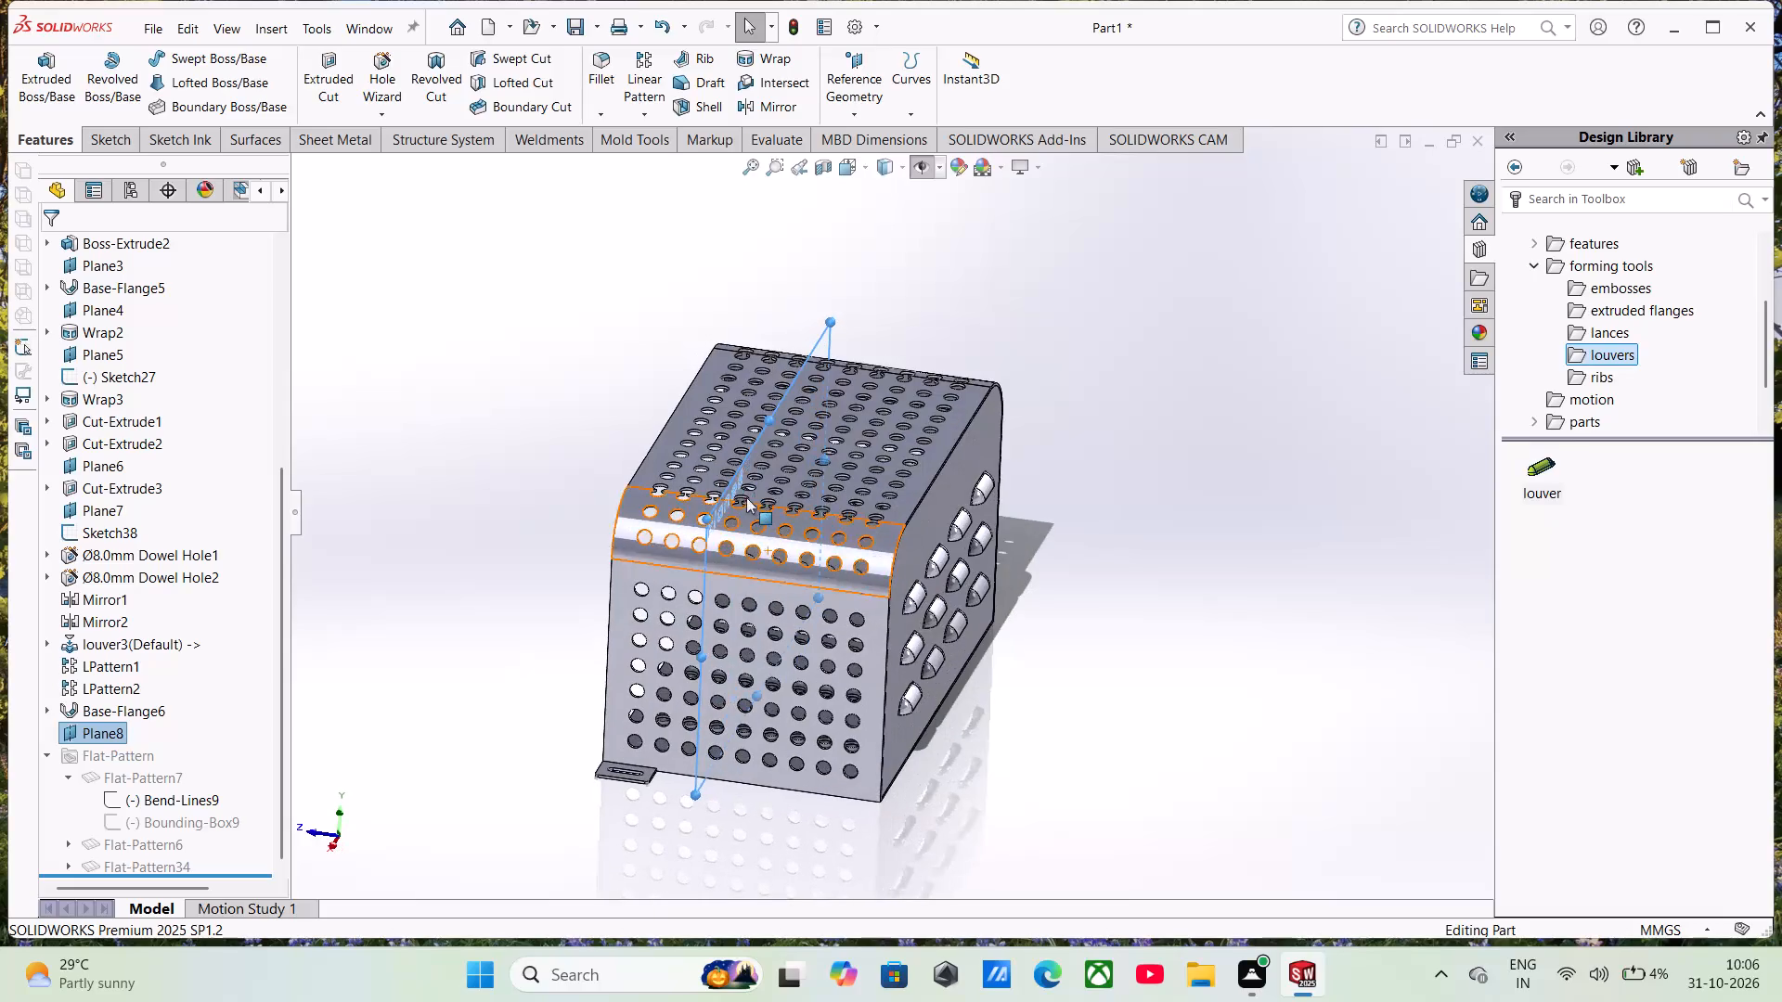
Change the offset of Plane8 from the louvered side face to 153/2, i.e. 76.5 mm.
click(1041, 285)
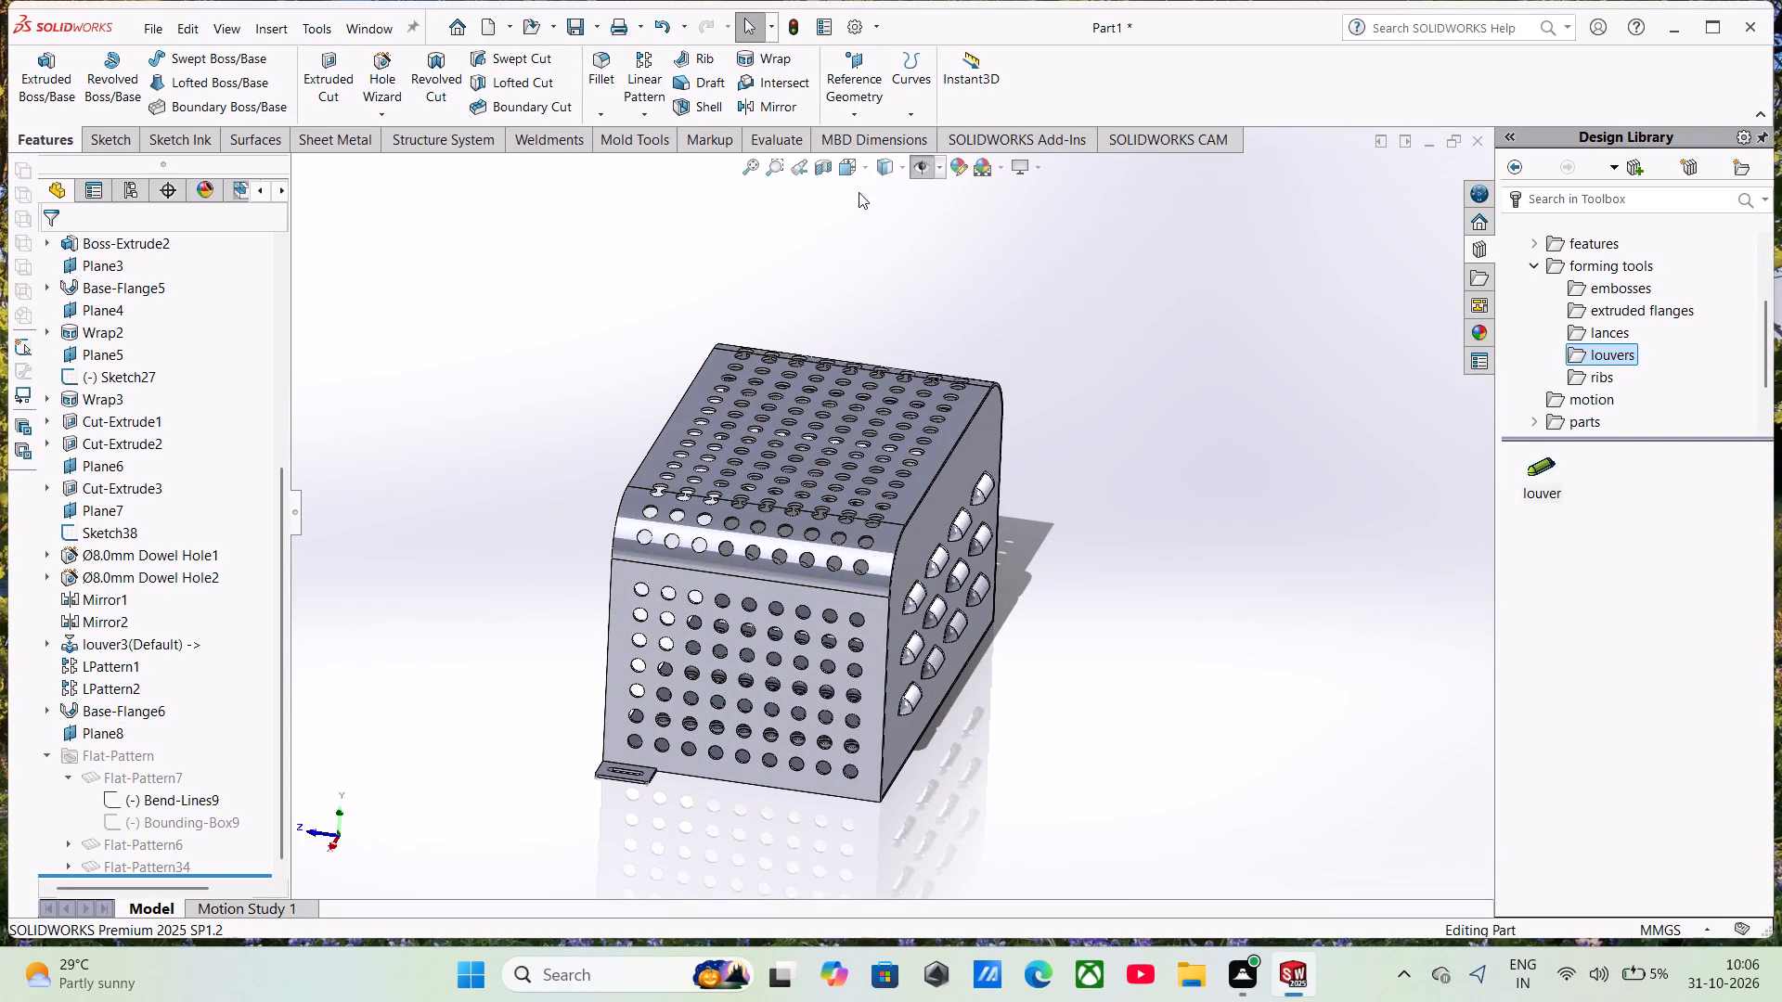
right_click(125, 726)
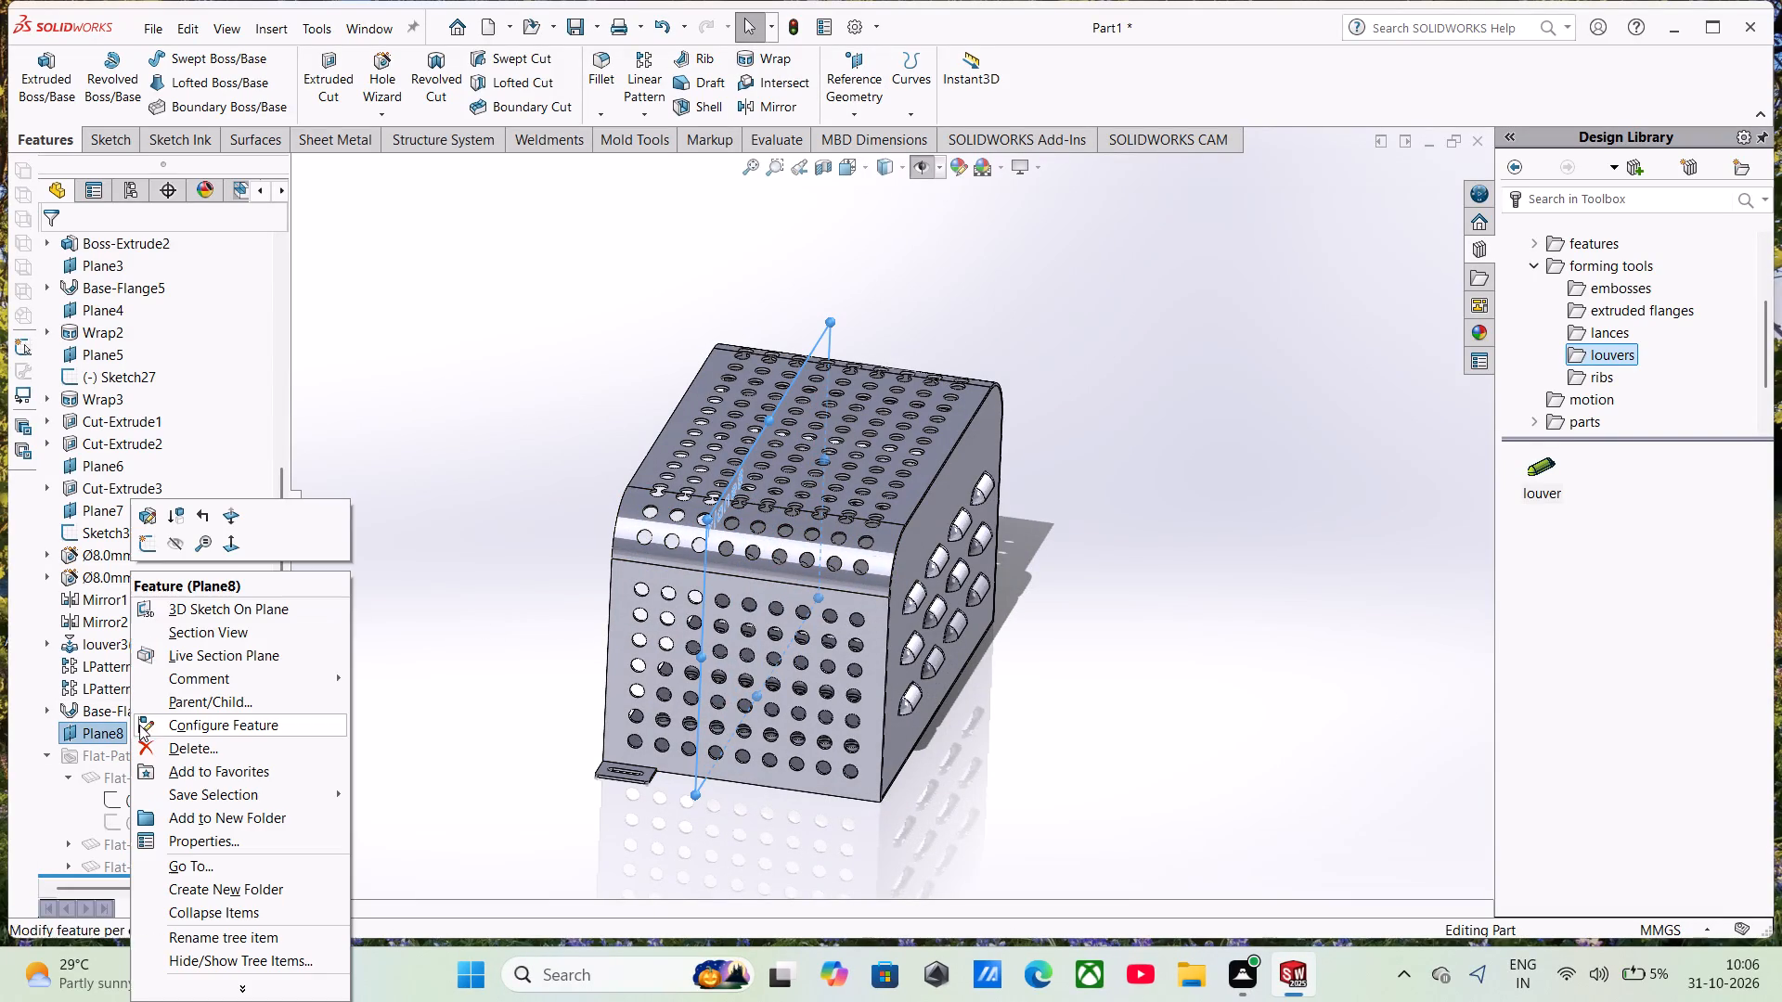
click(154, 520)
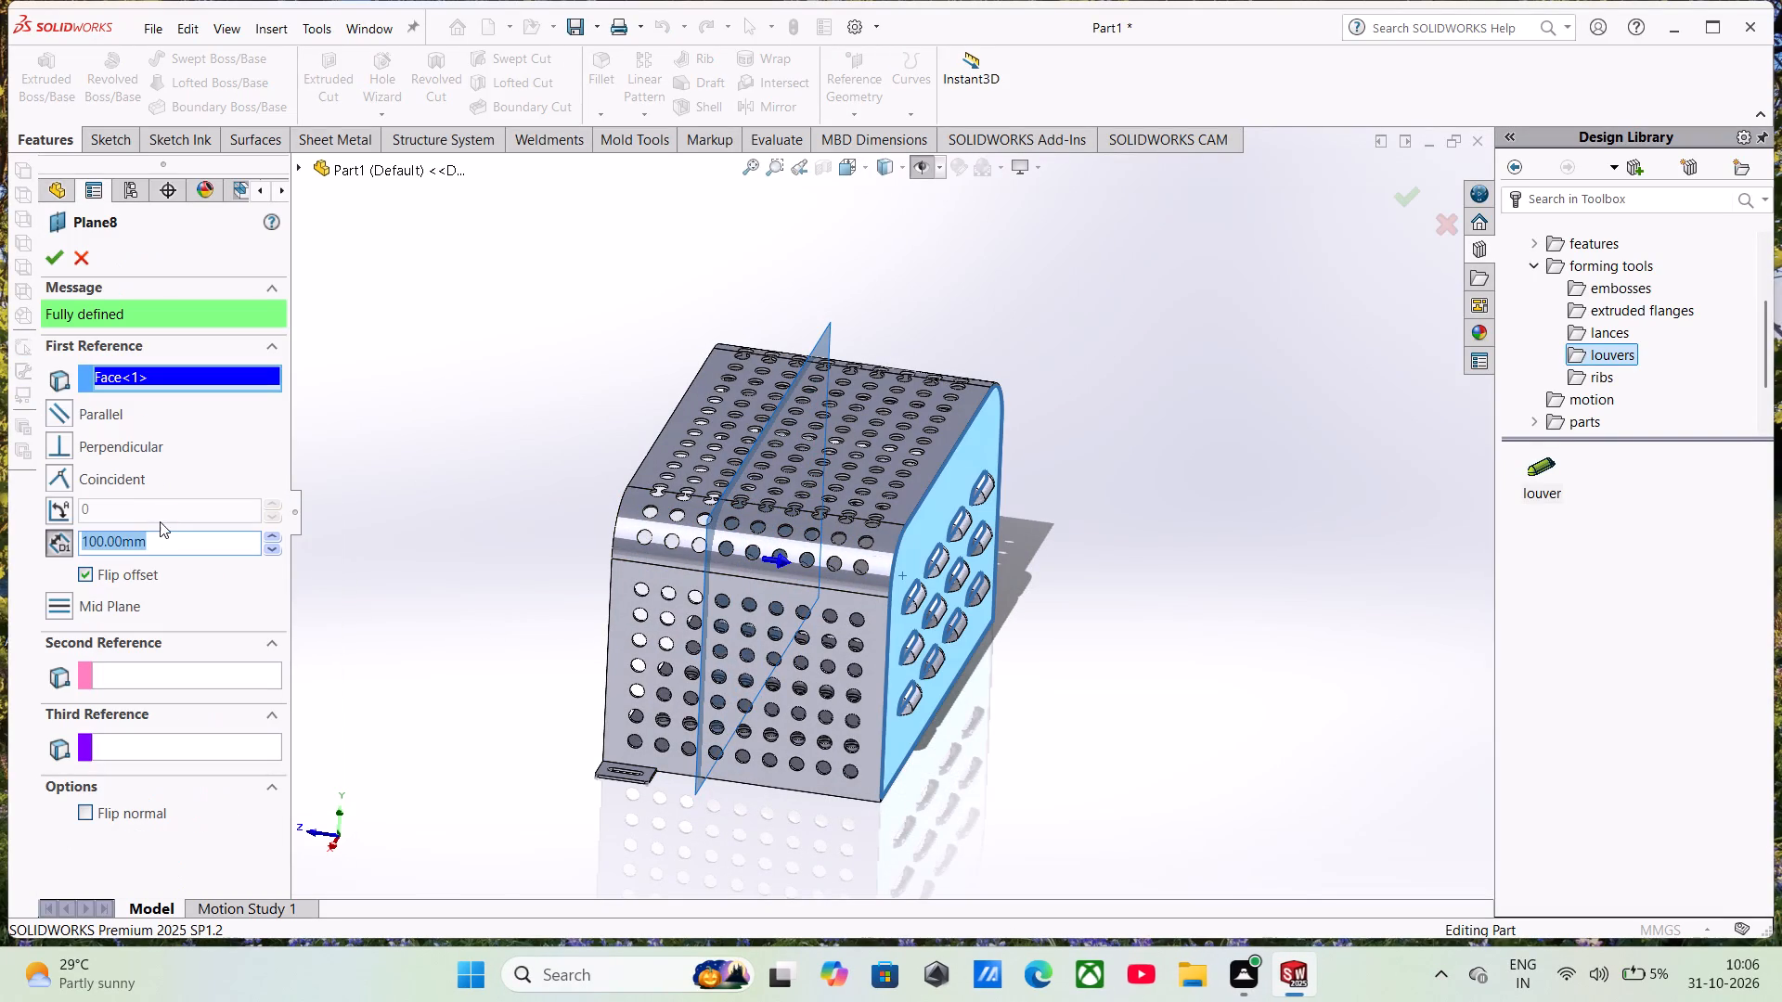
text(15)
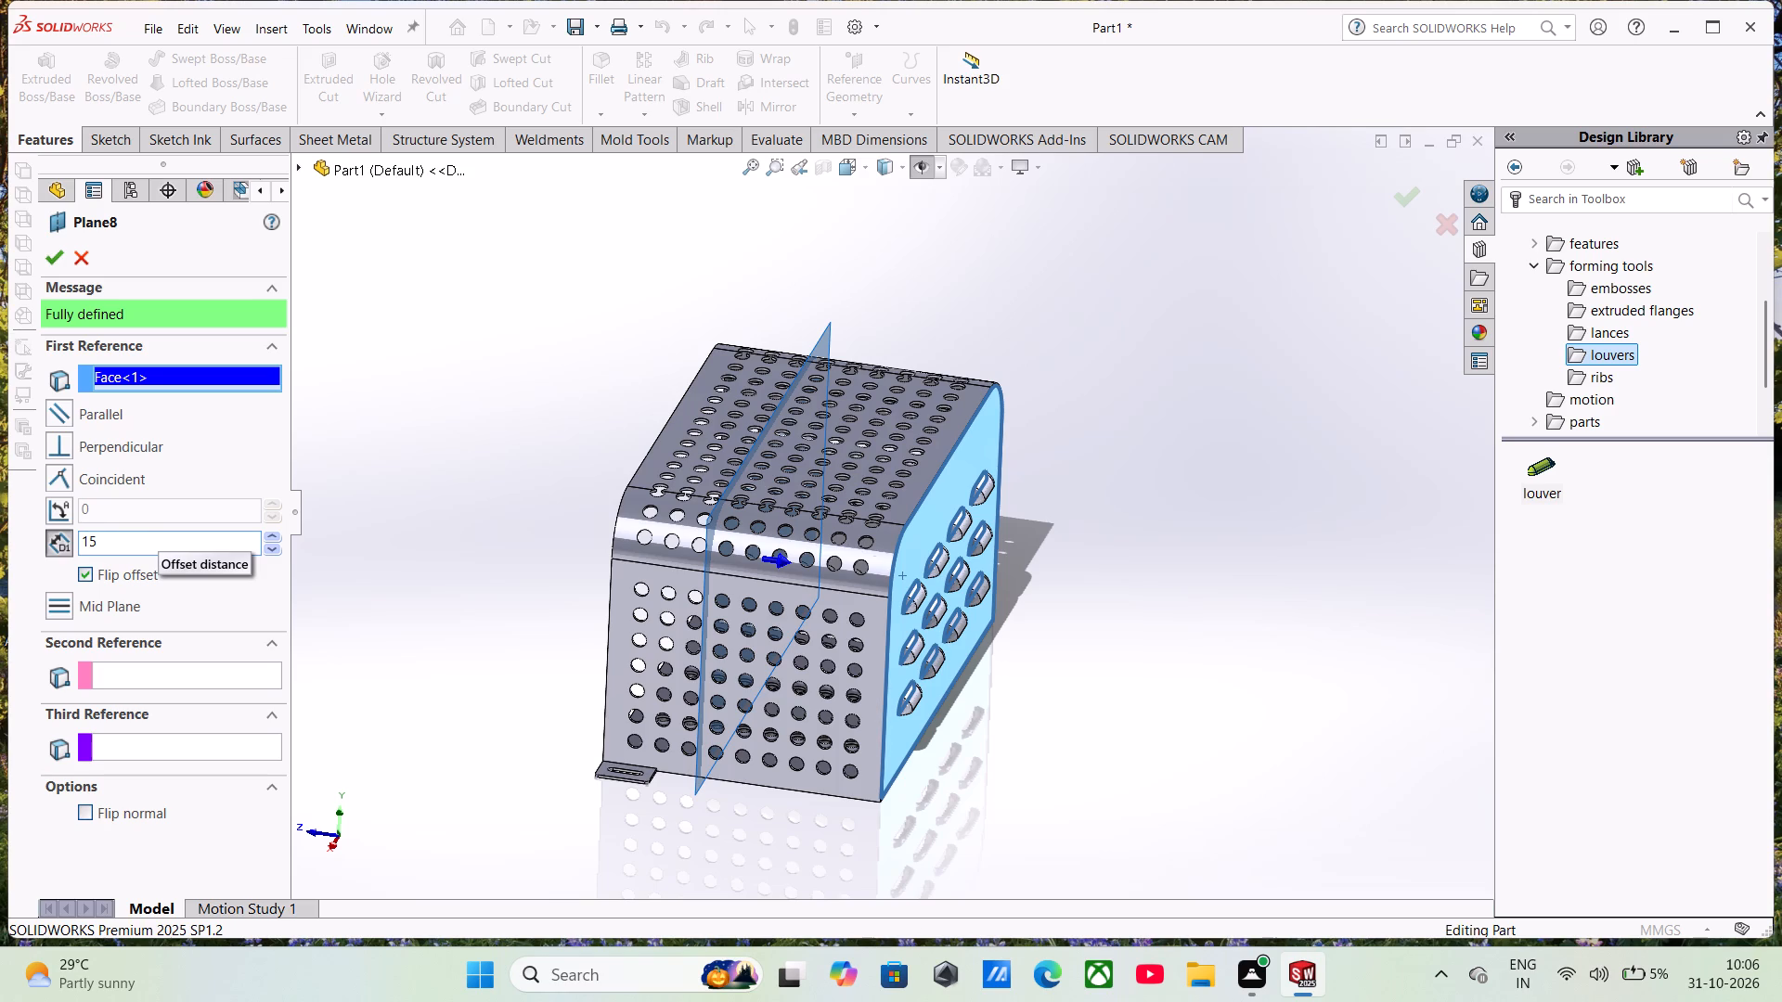
text(3/2)
key(Return)
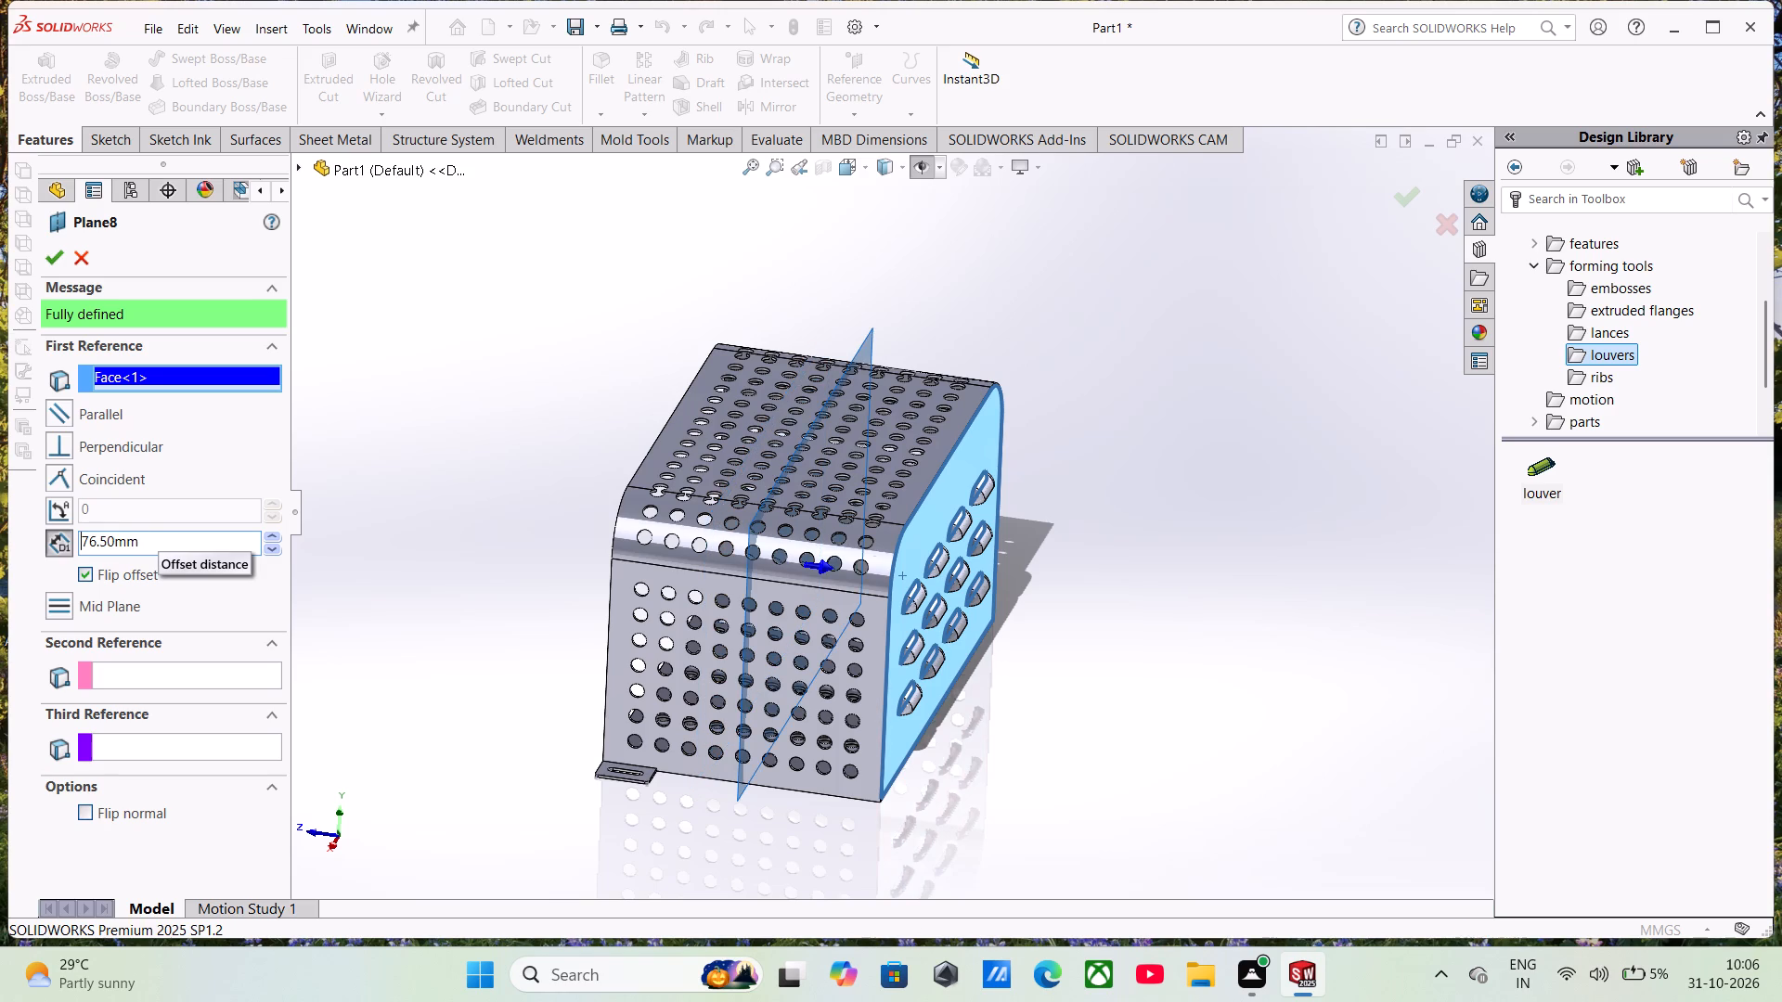
click(51, 250)
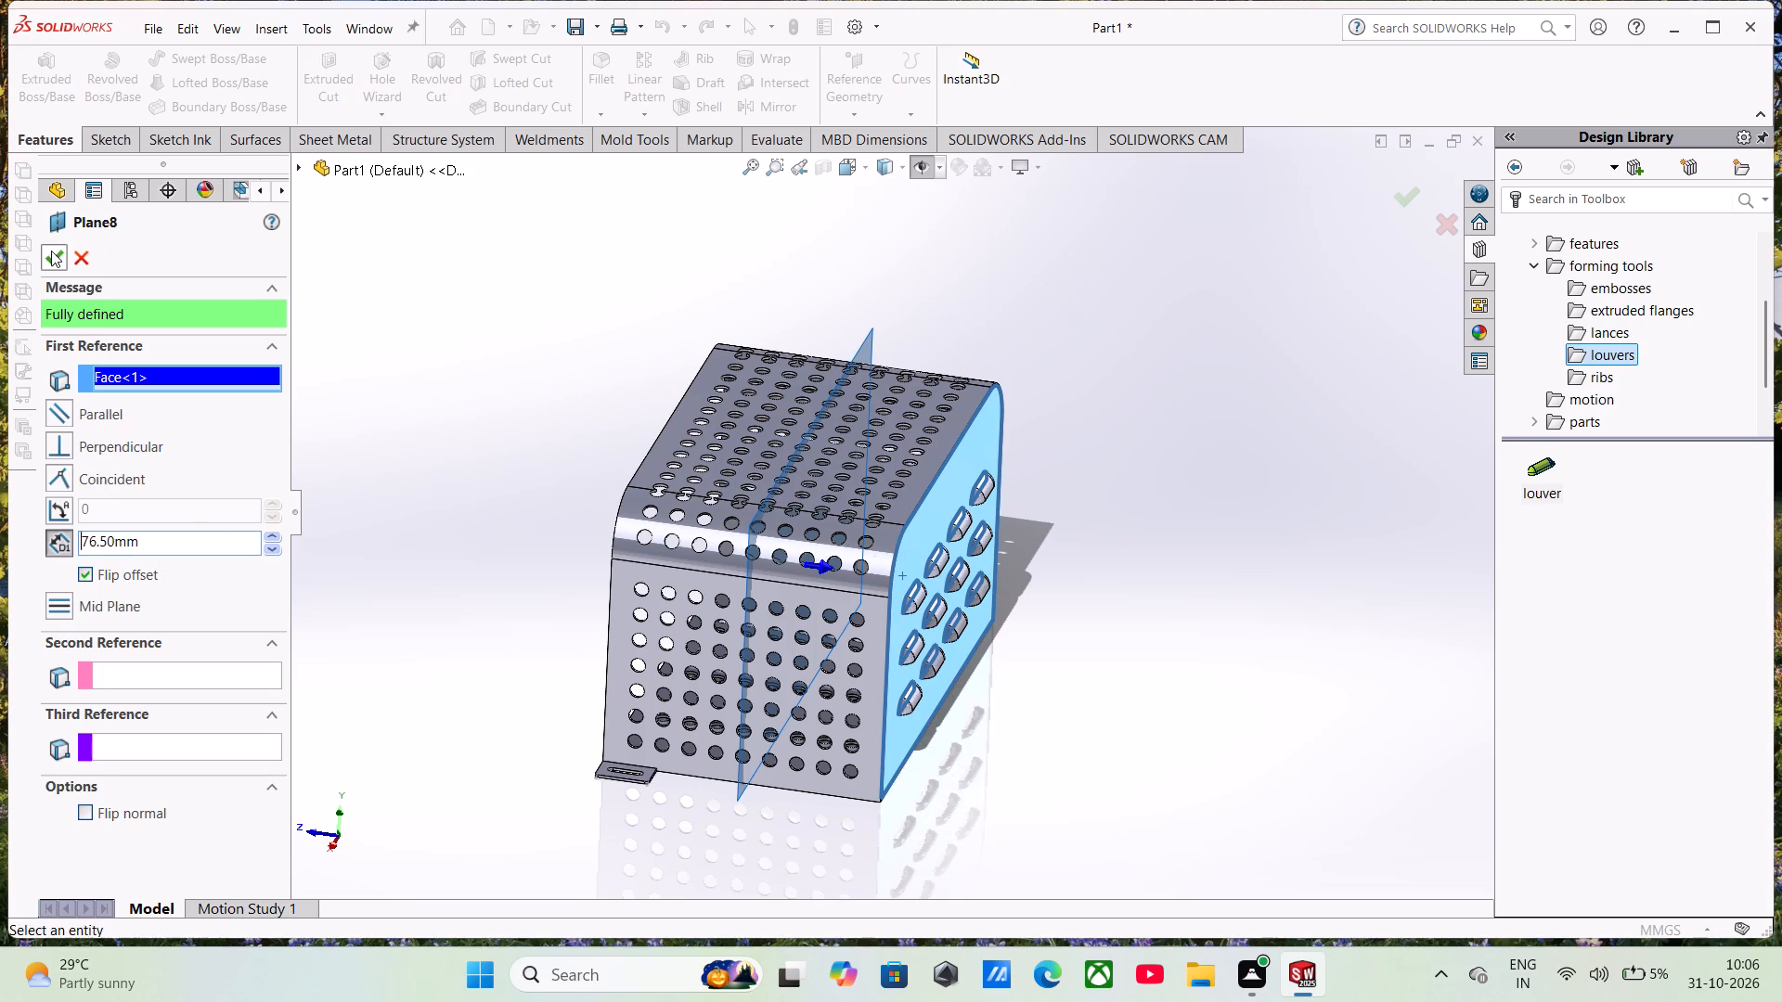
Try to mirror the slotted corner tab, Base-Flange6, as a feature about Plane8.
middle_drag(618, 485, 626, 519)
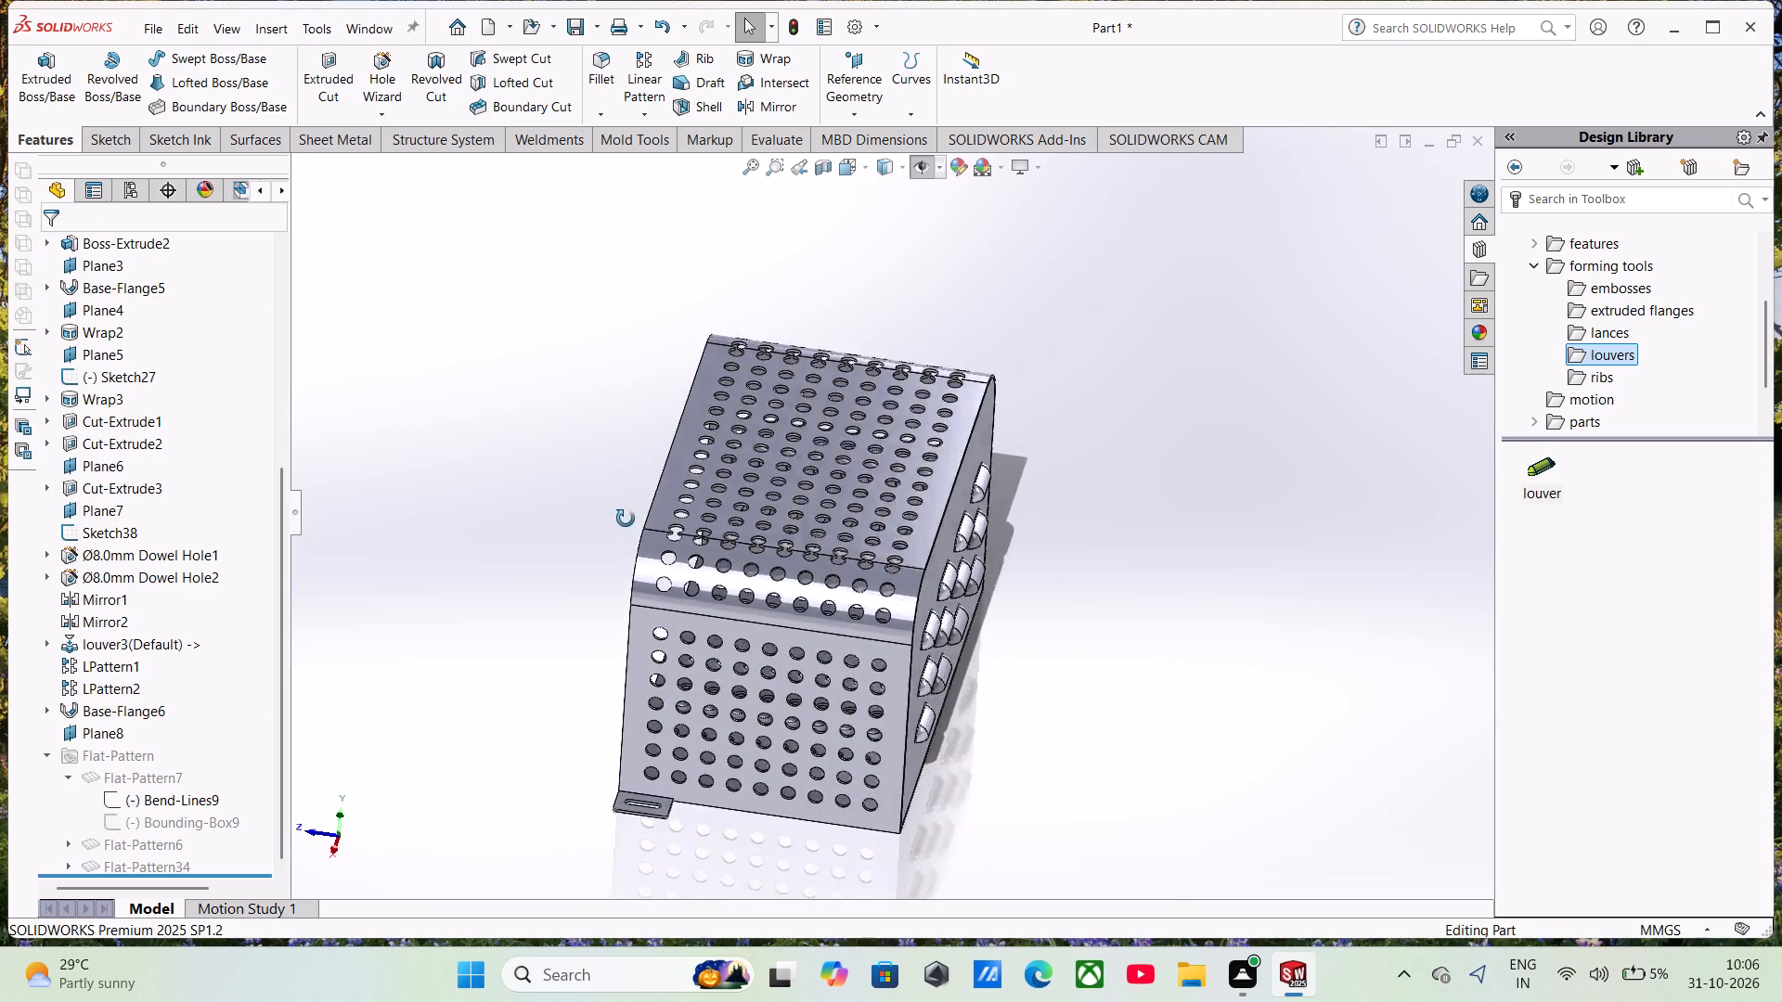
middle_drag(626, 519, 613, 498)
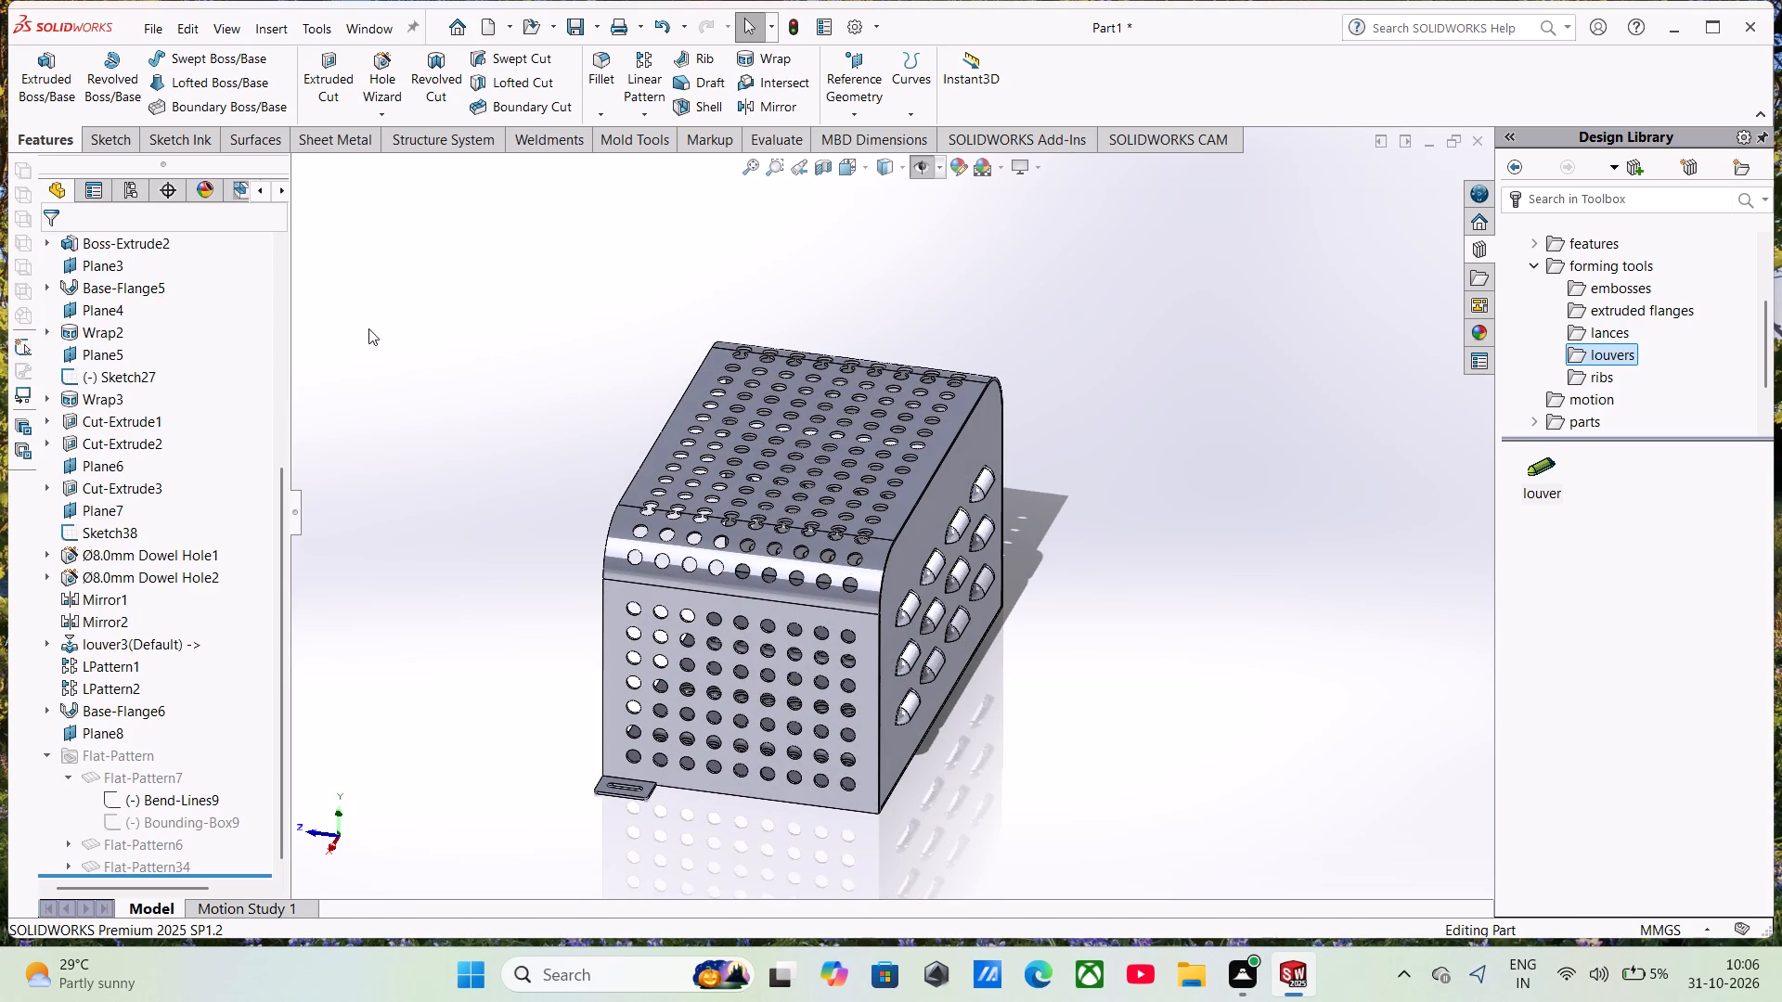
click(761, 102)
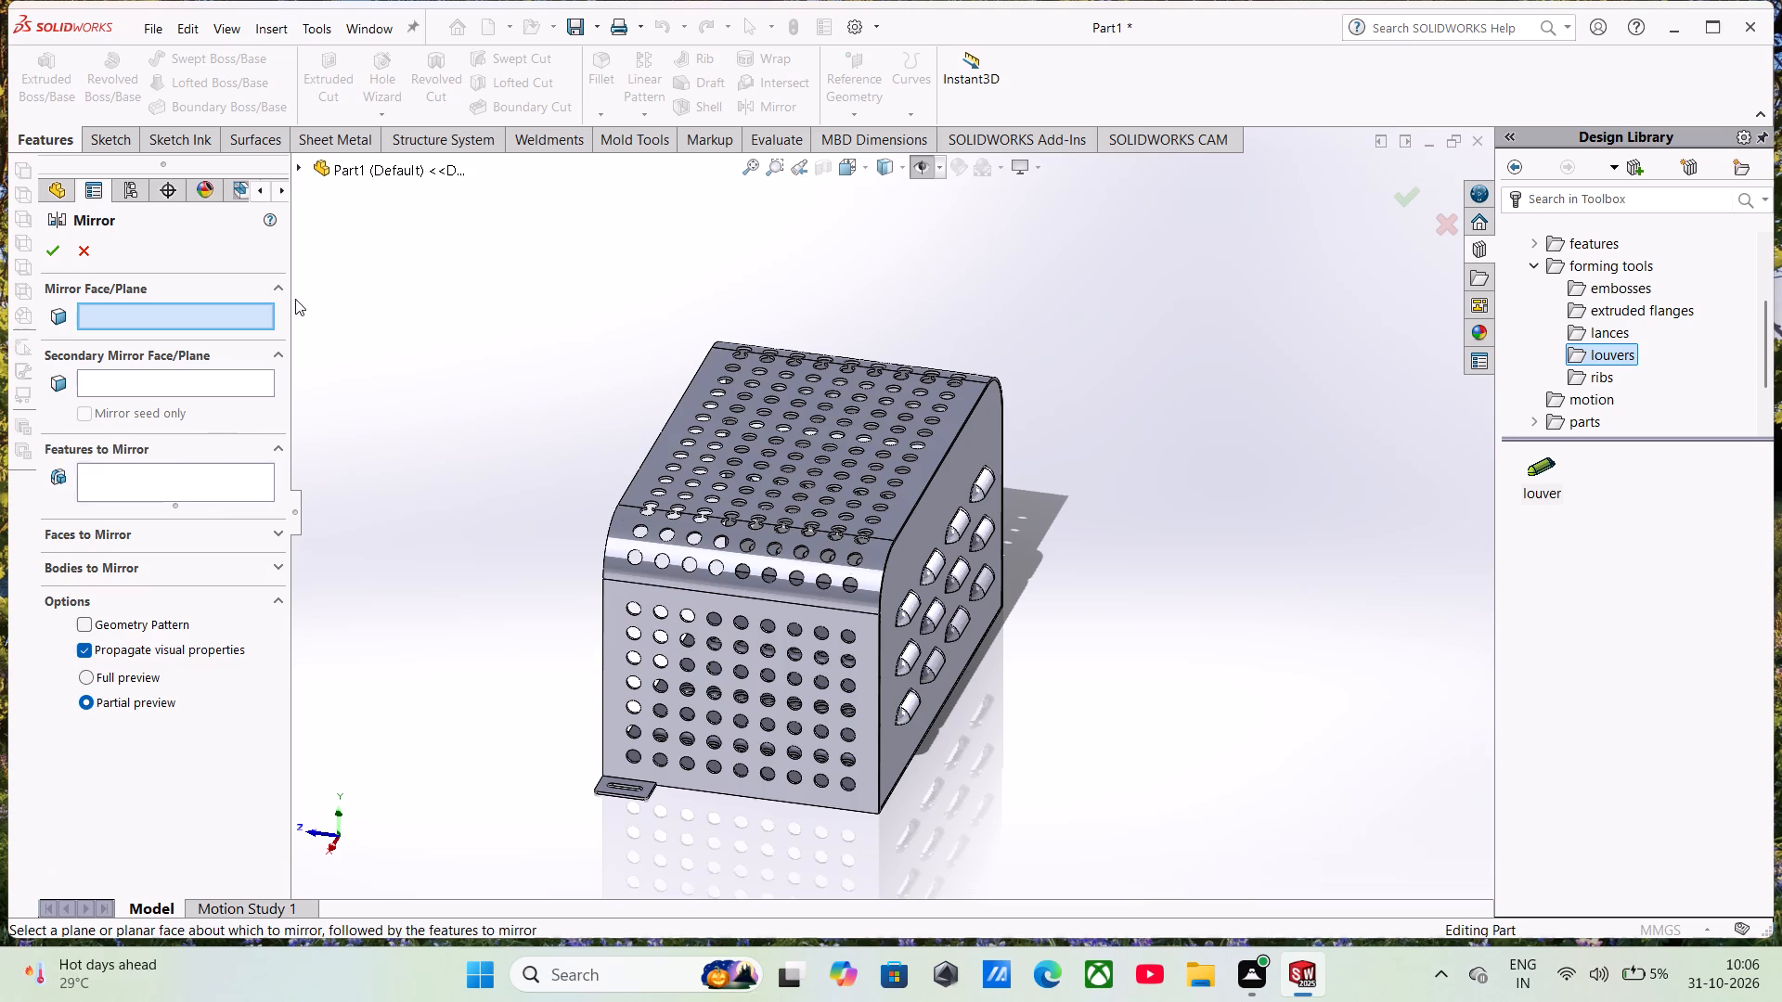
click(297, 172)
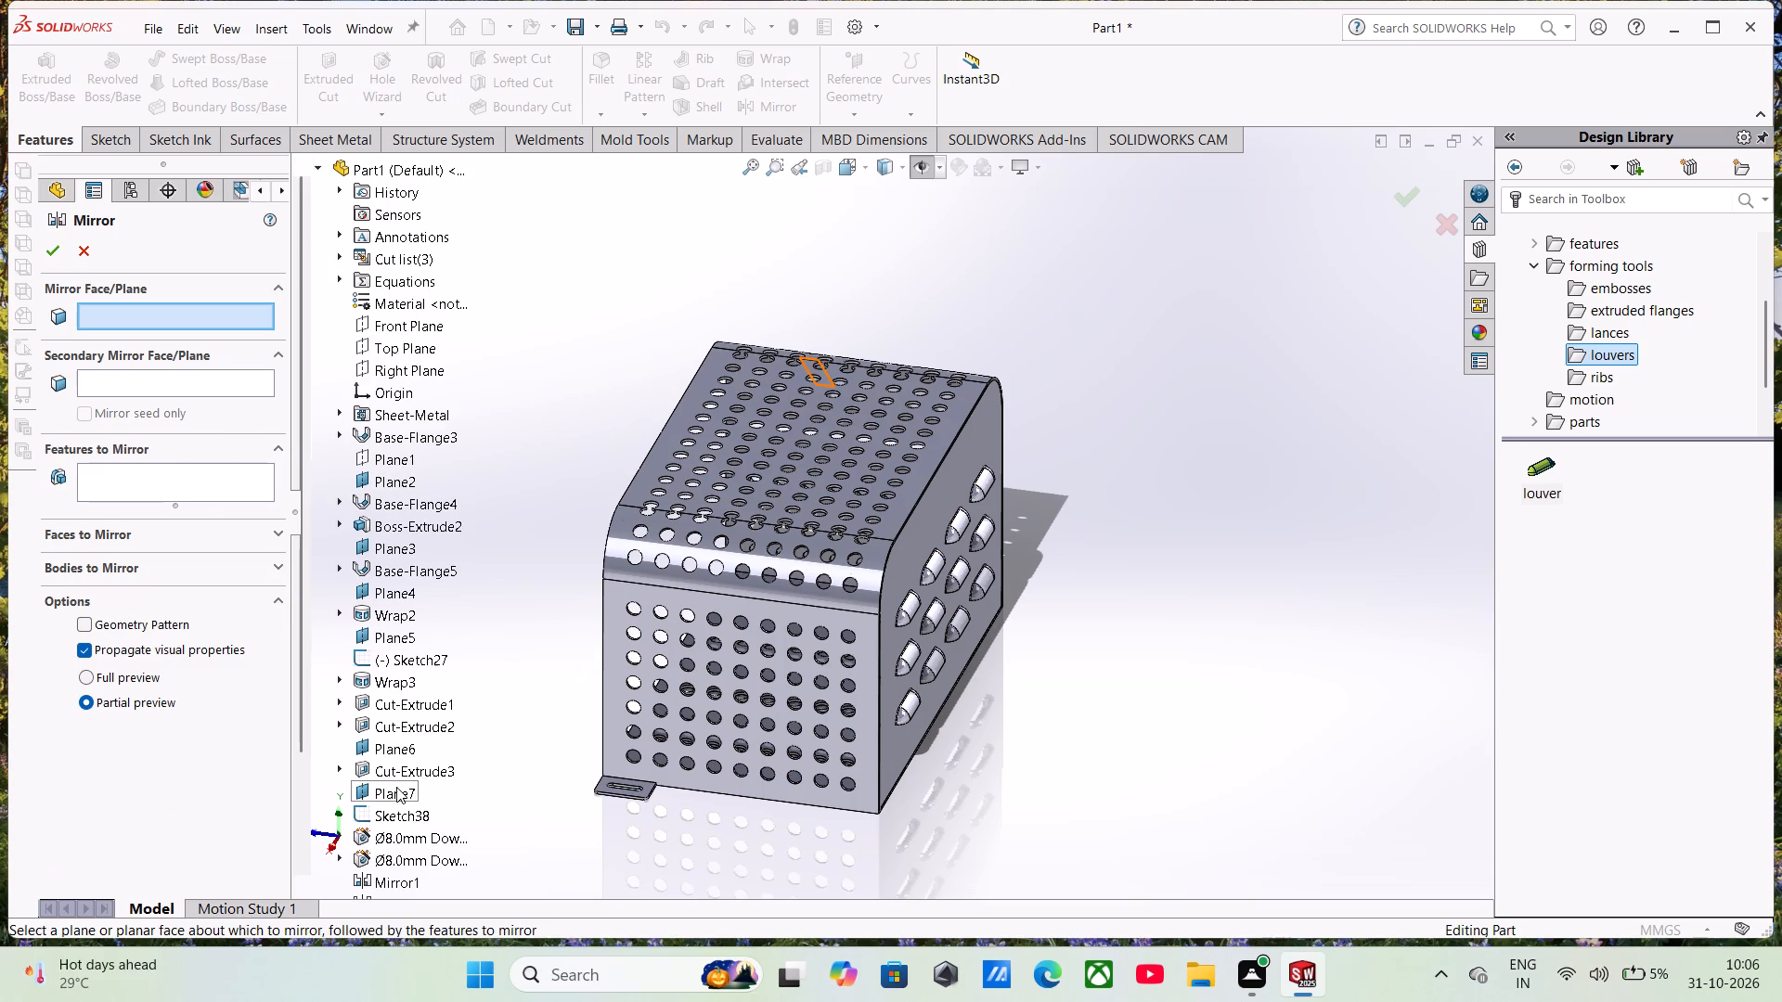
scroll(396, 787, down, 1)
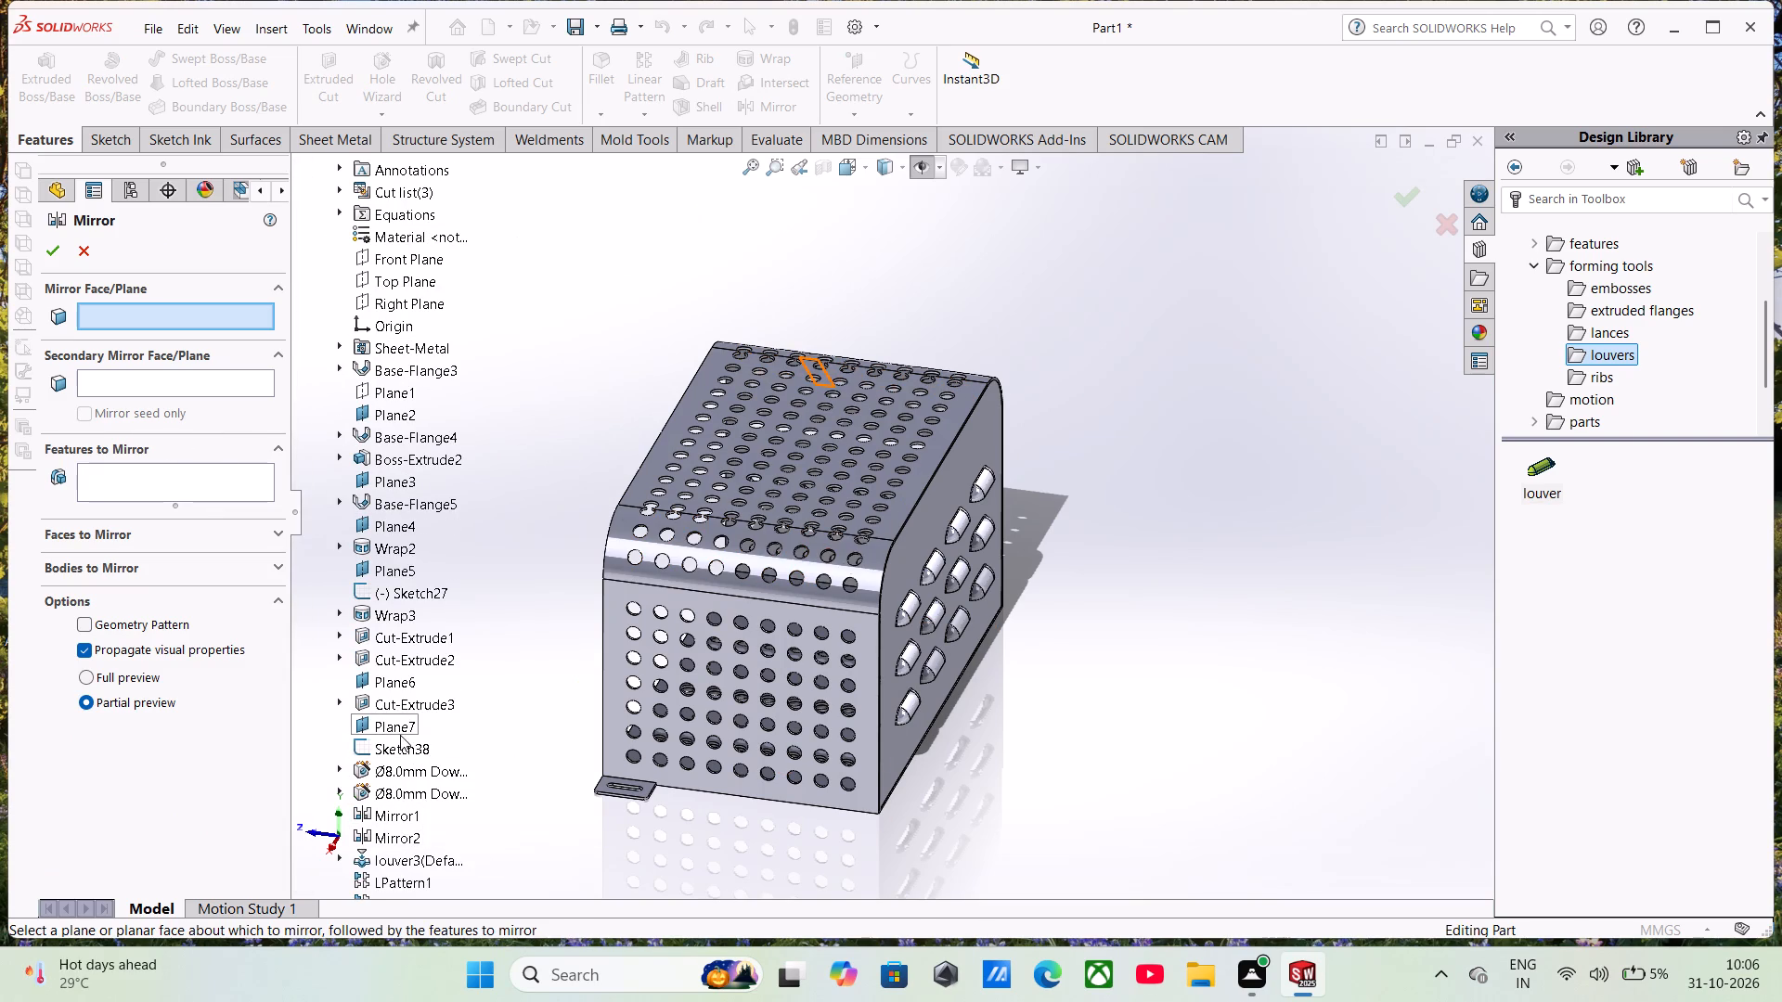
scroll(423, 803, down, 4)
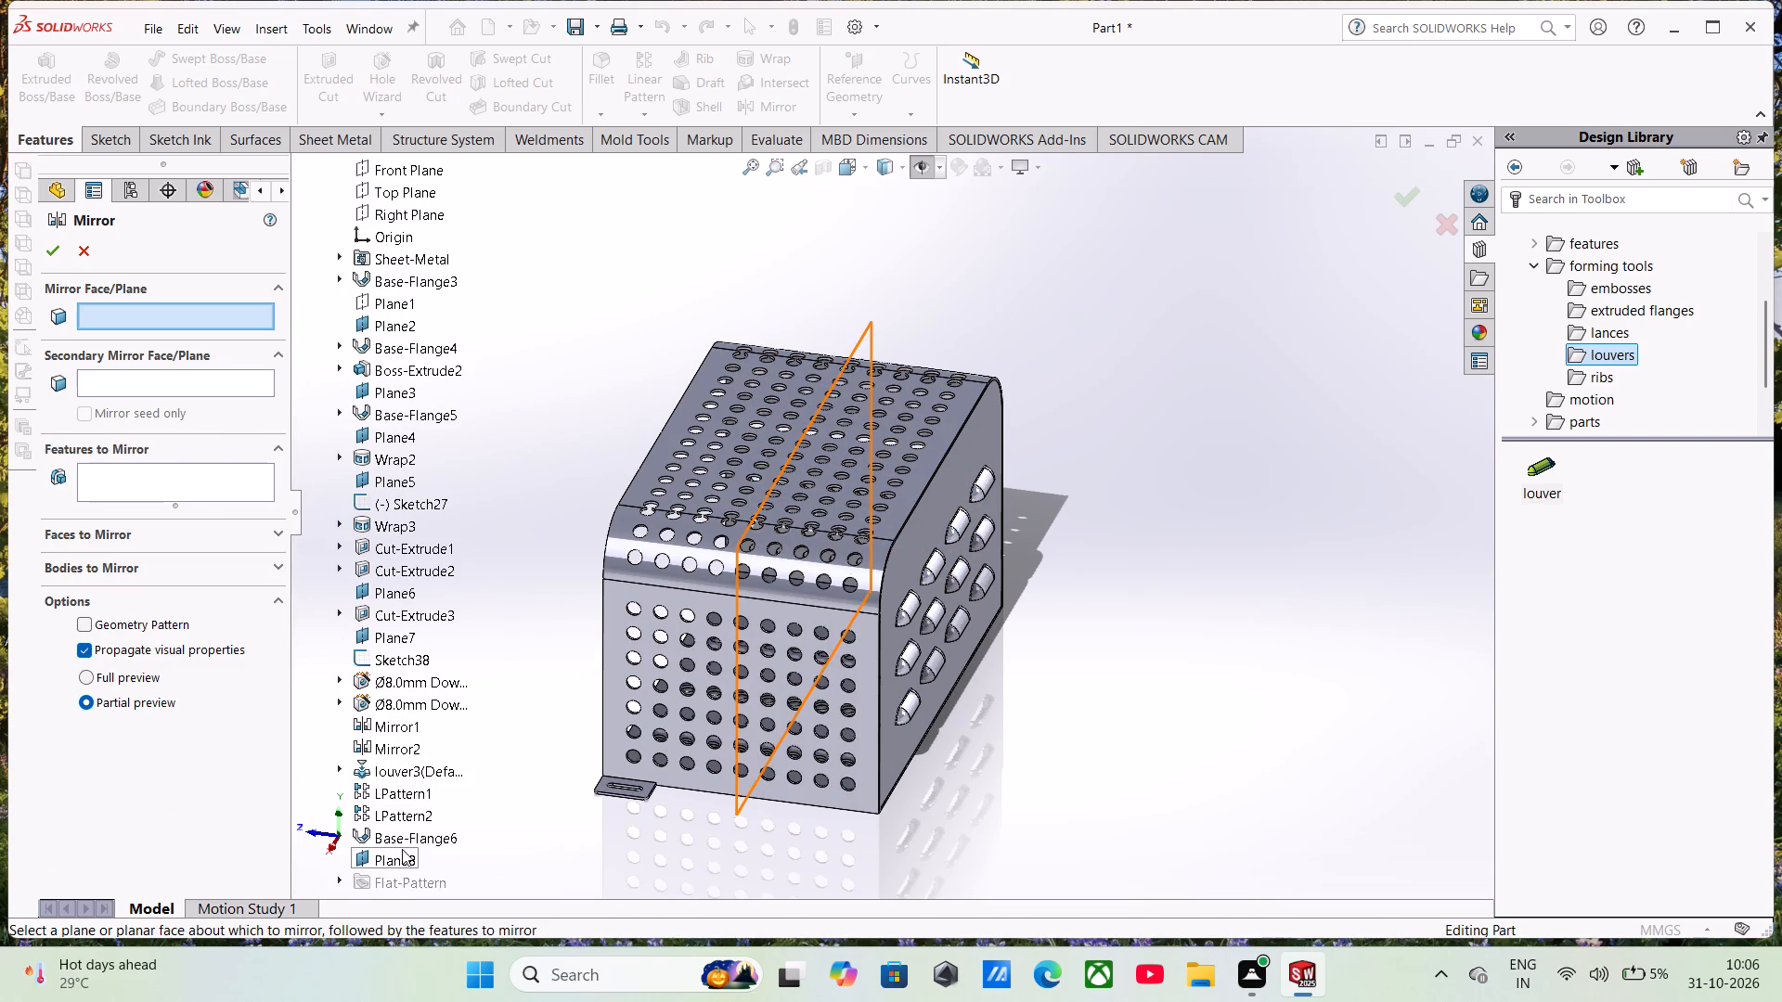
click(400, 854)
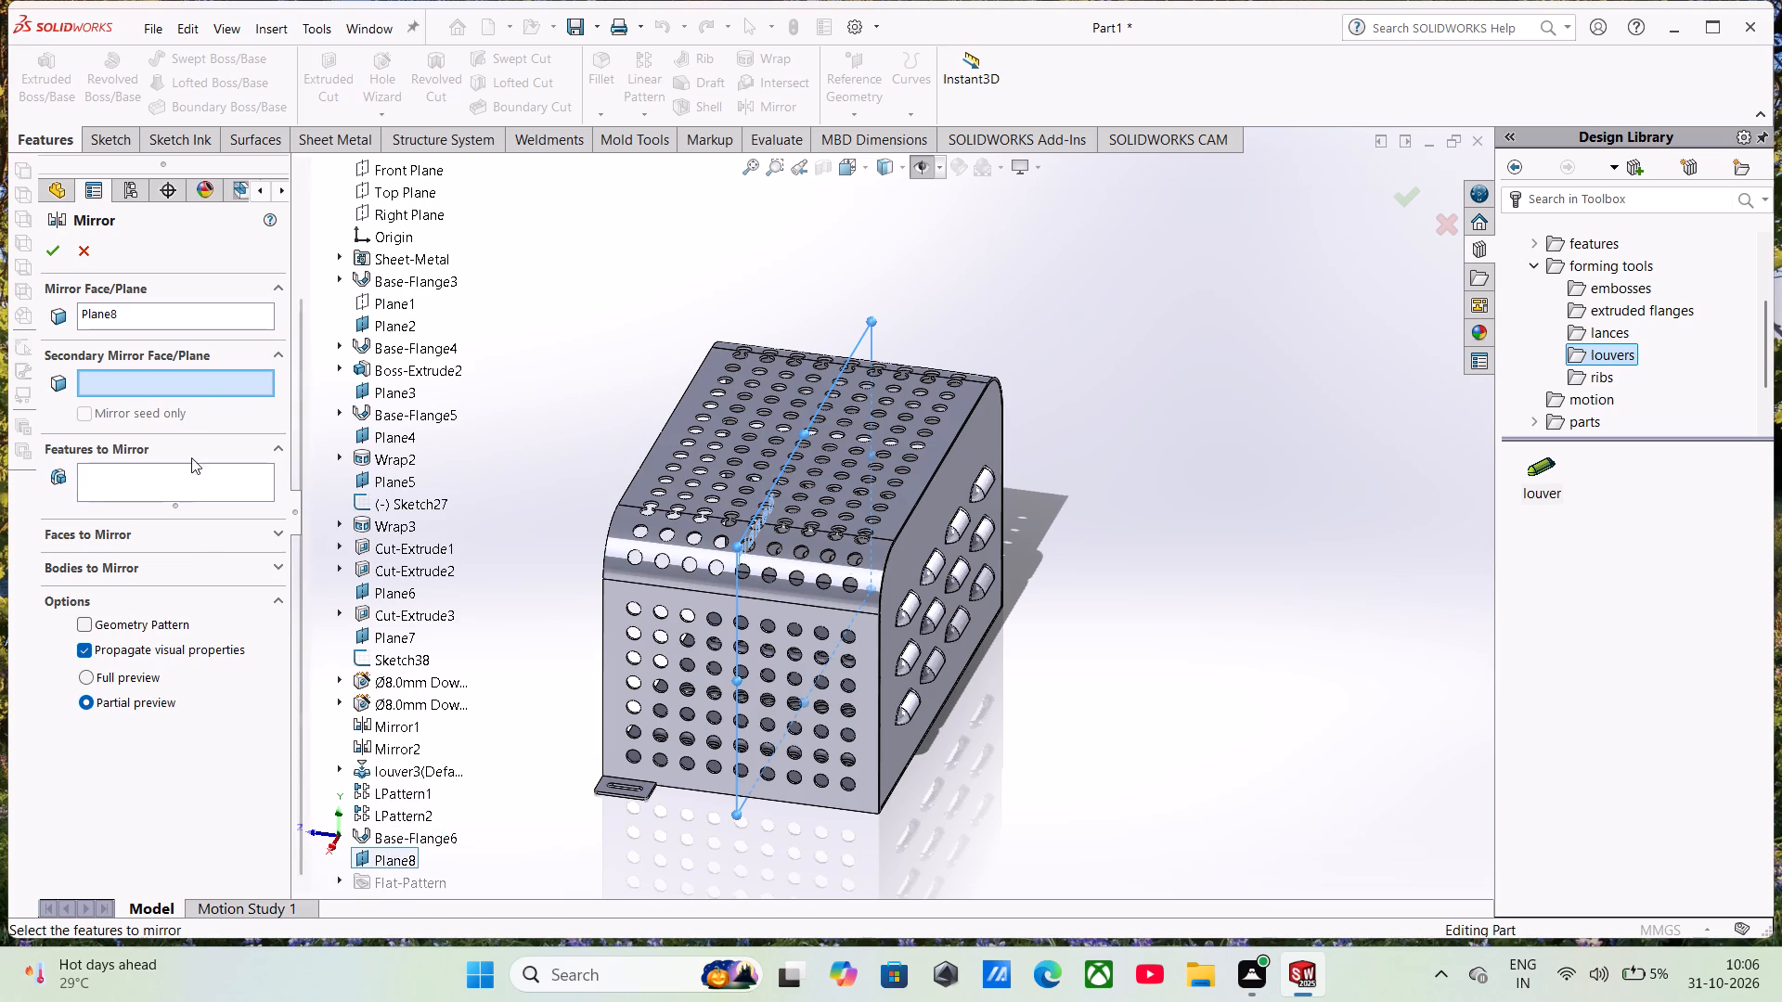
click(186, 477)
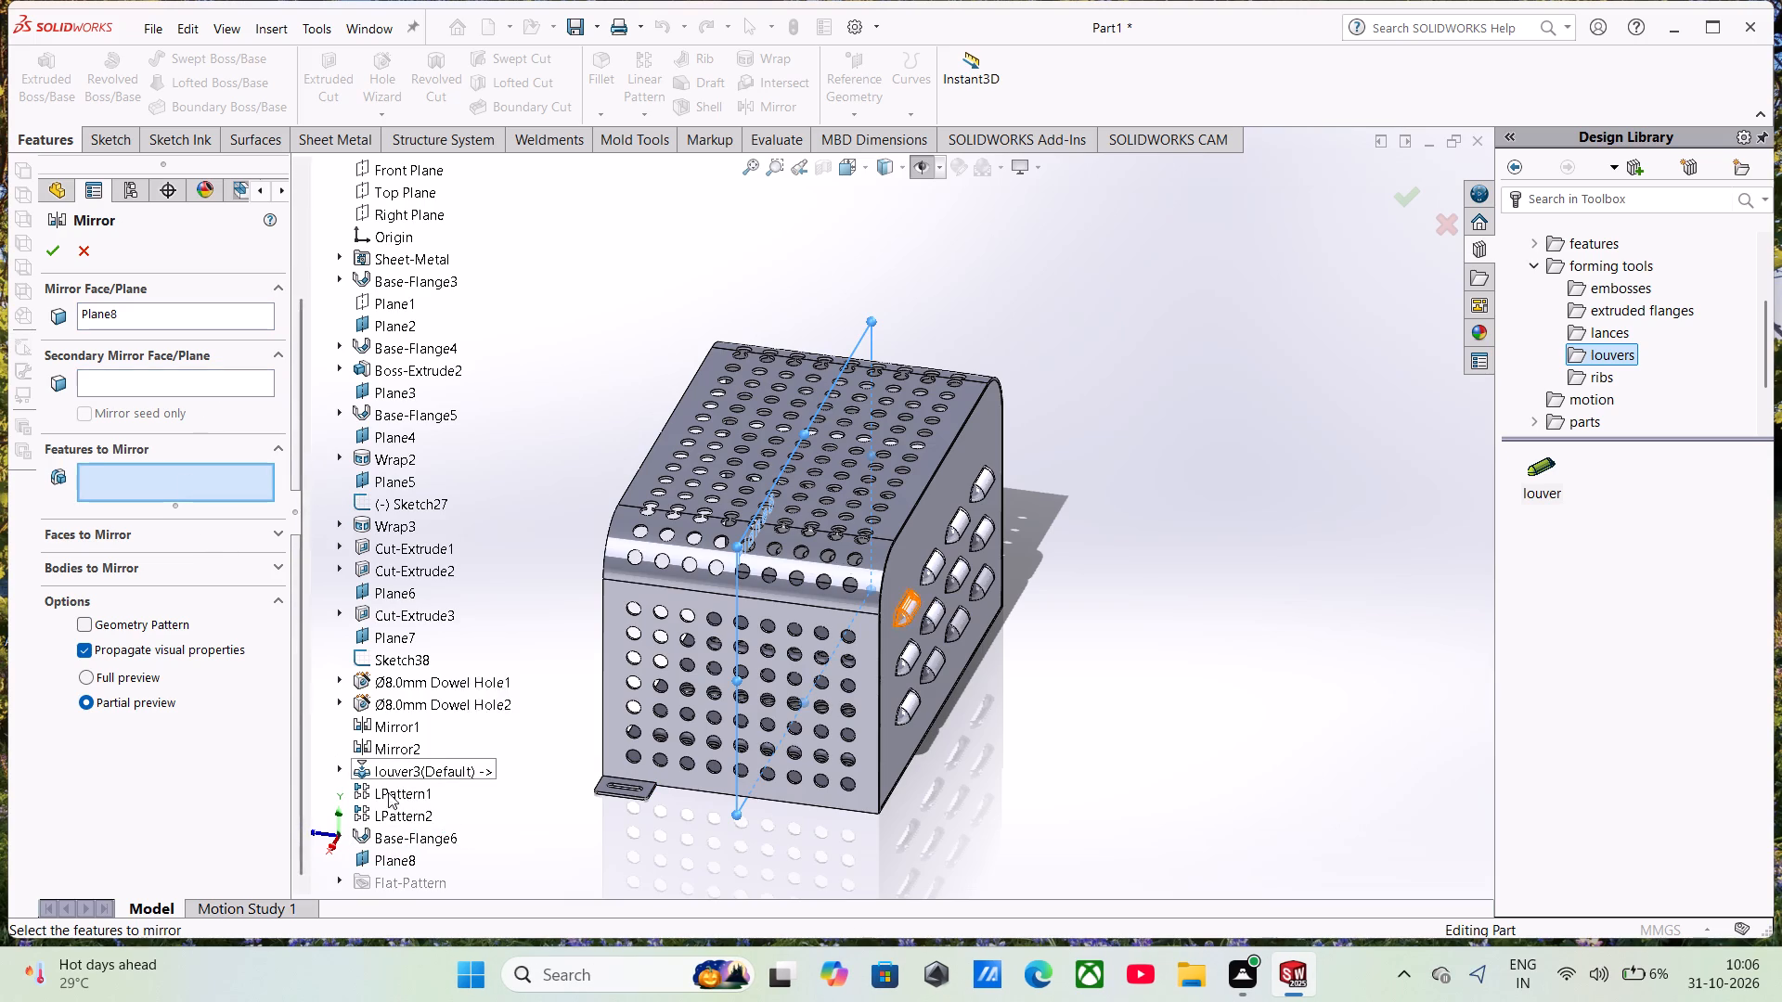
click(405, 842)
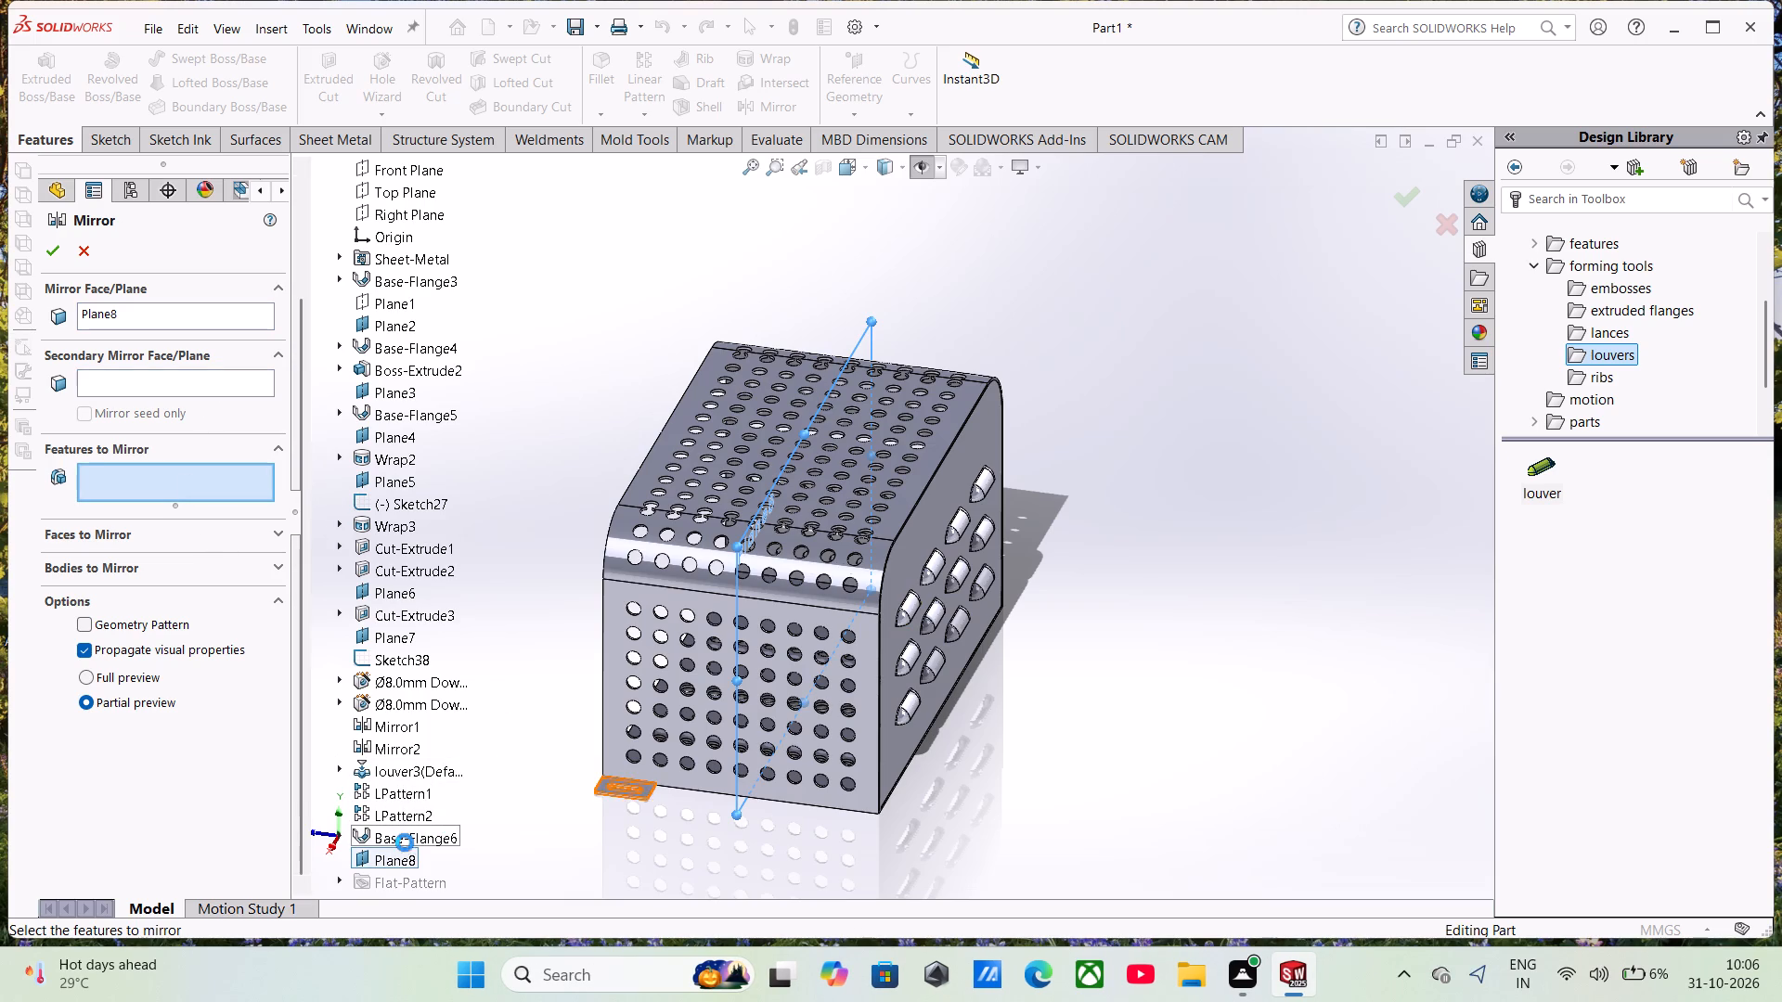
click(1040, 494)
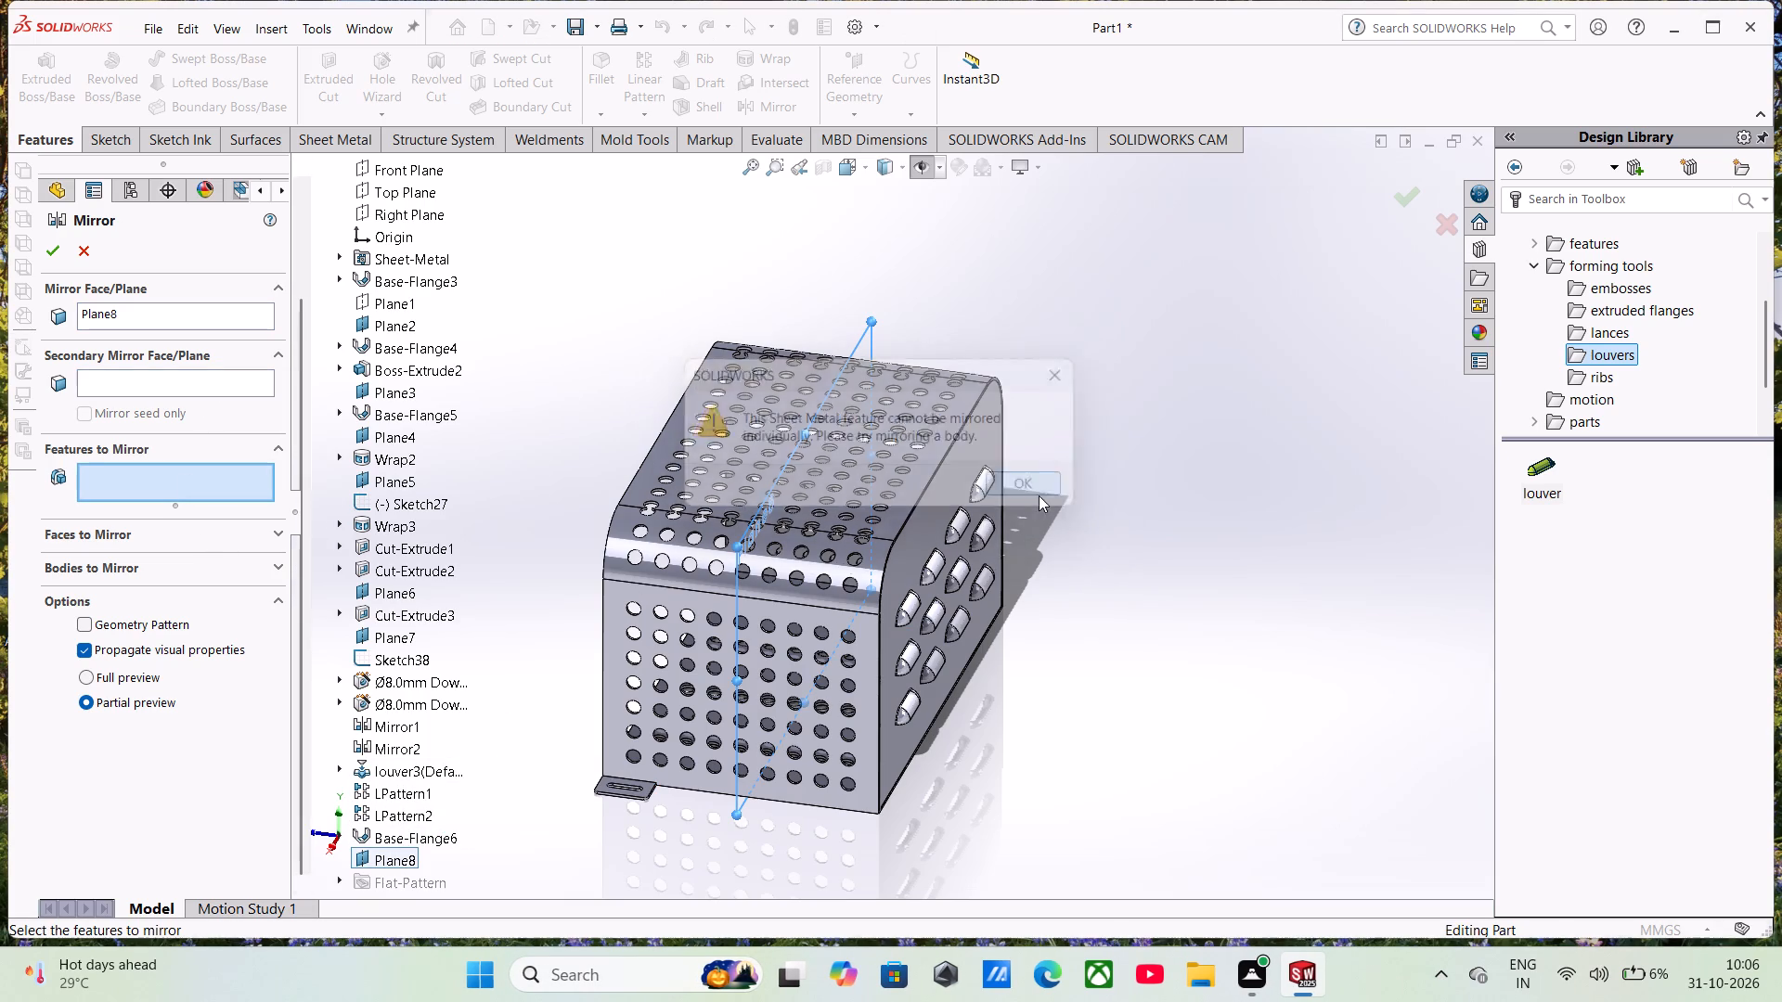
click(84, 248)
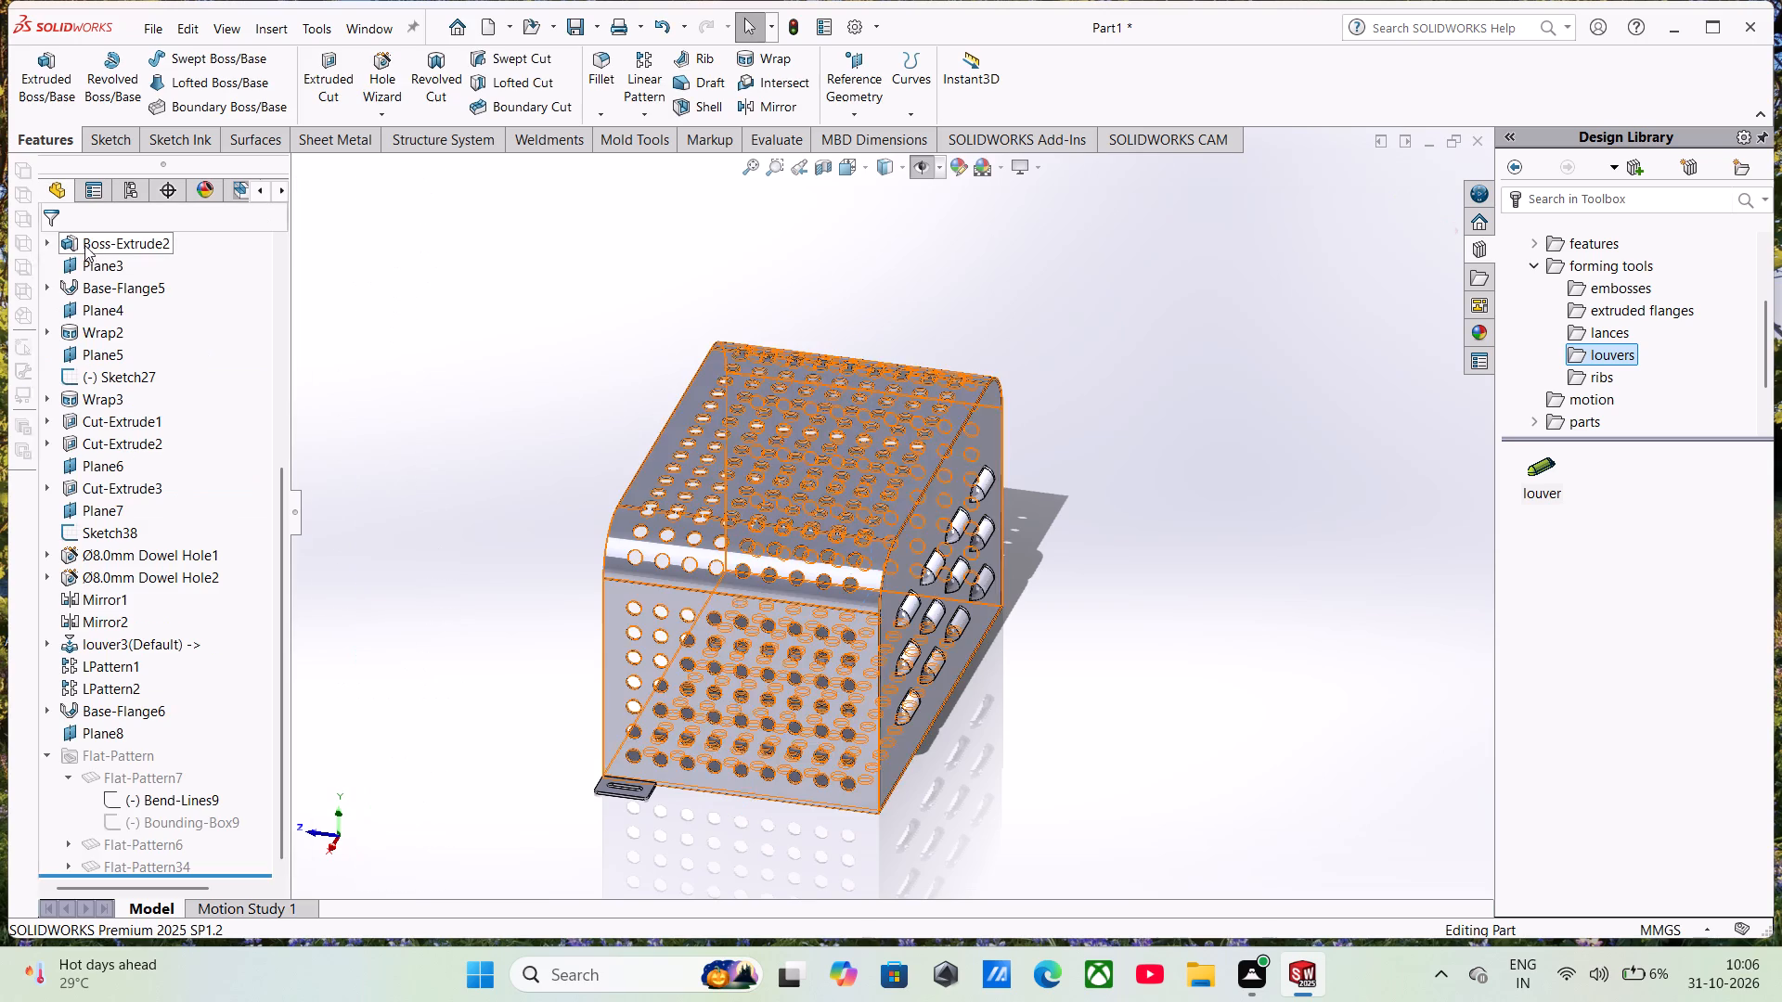
Start a sketch on the enclosure's perforated bottom face and select the slotted tab's outer edges and rounded corners for Convert Entities.
middle_drag(768, 582, 715, 237)
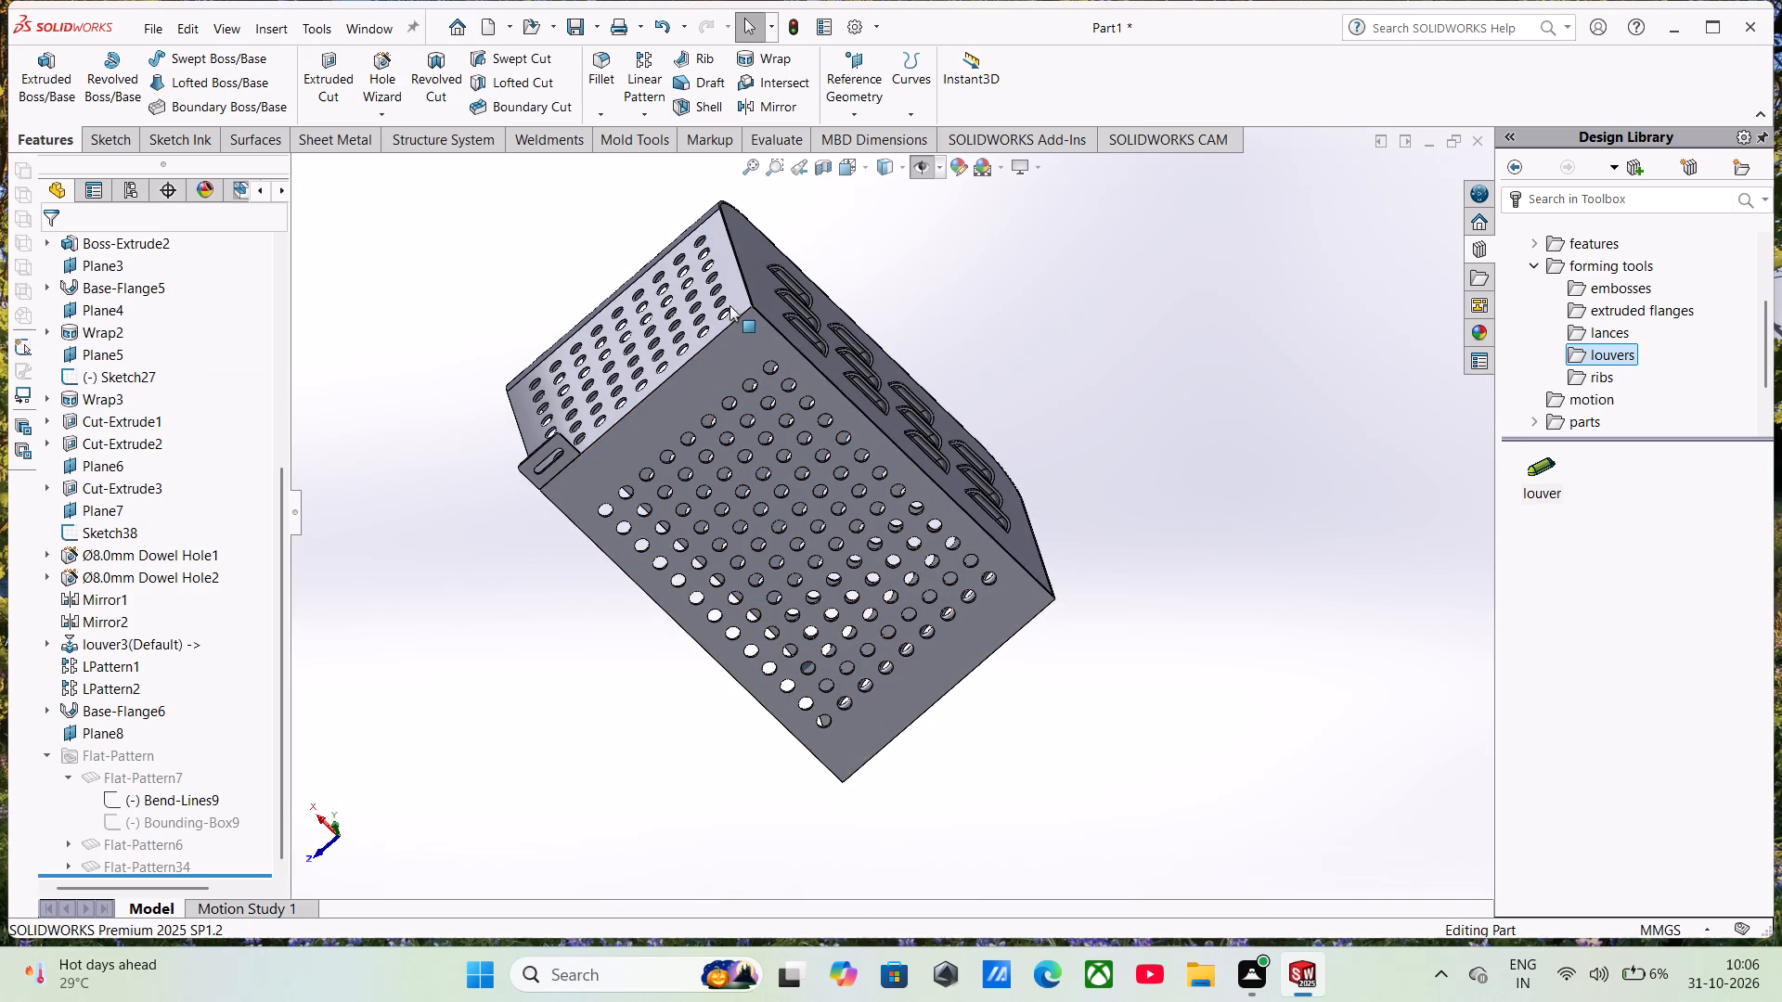
click(732, 342)
click(830, 281)
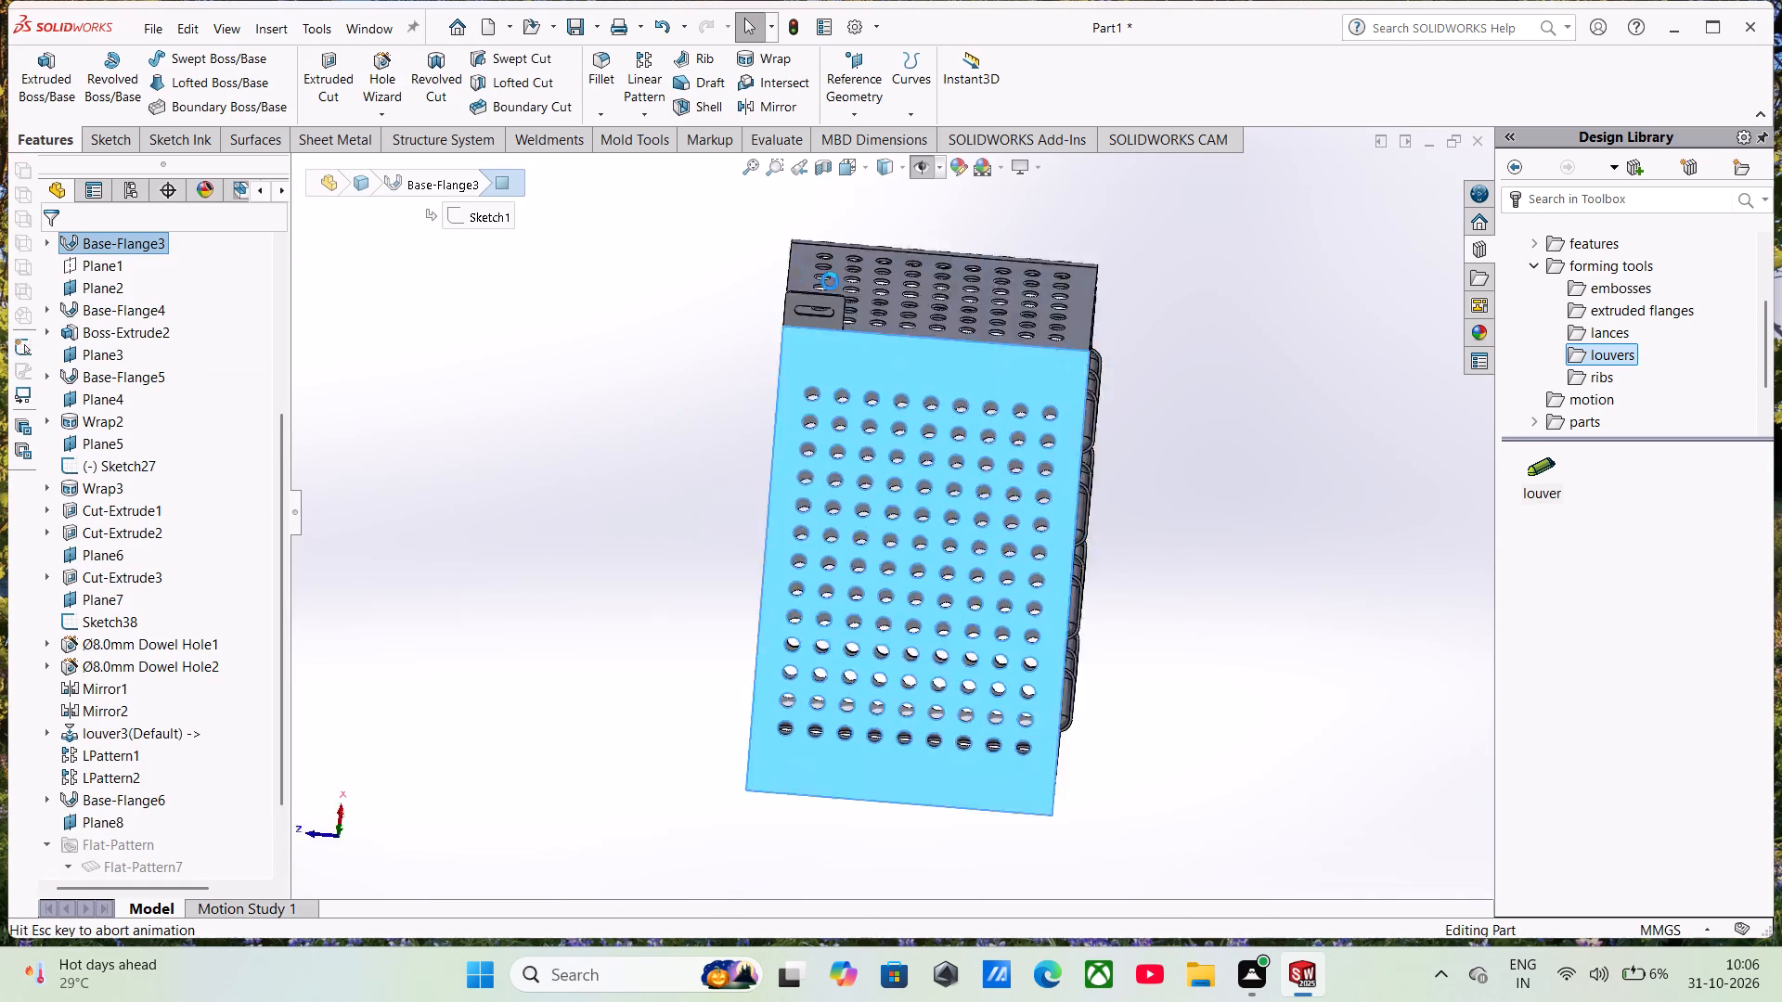
click(907, 288)
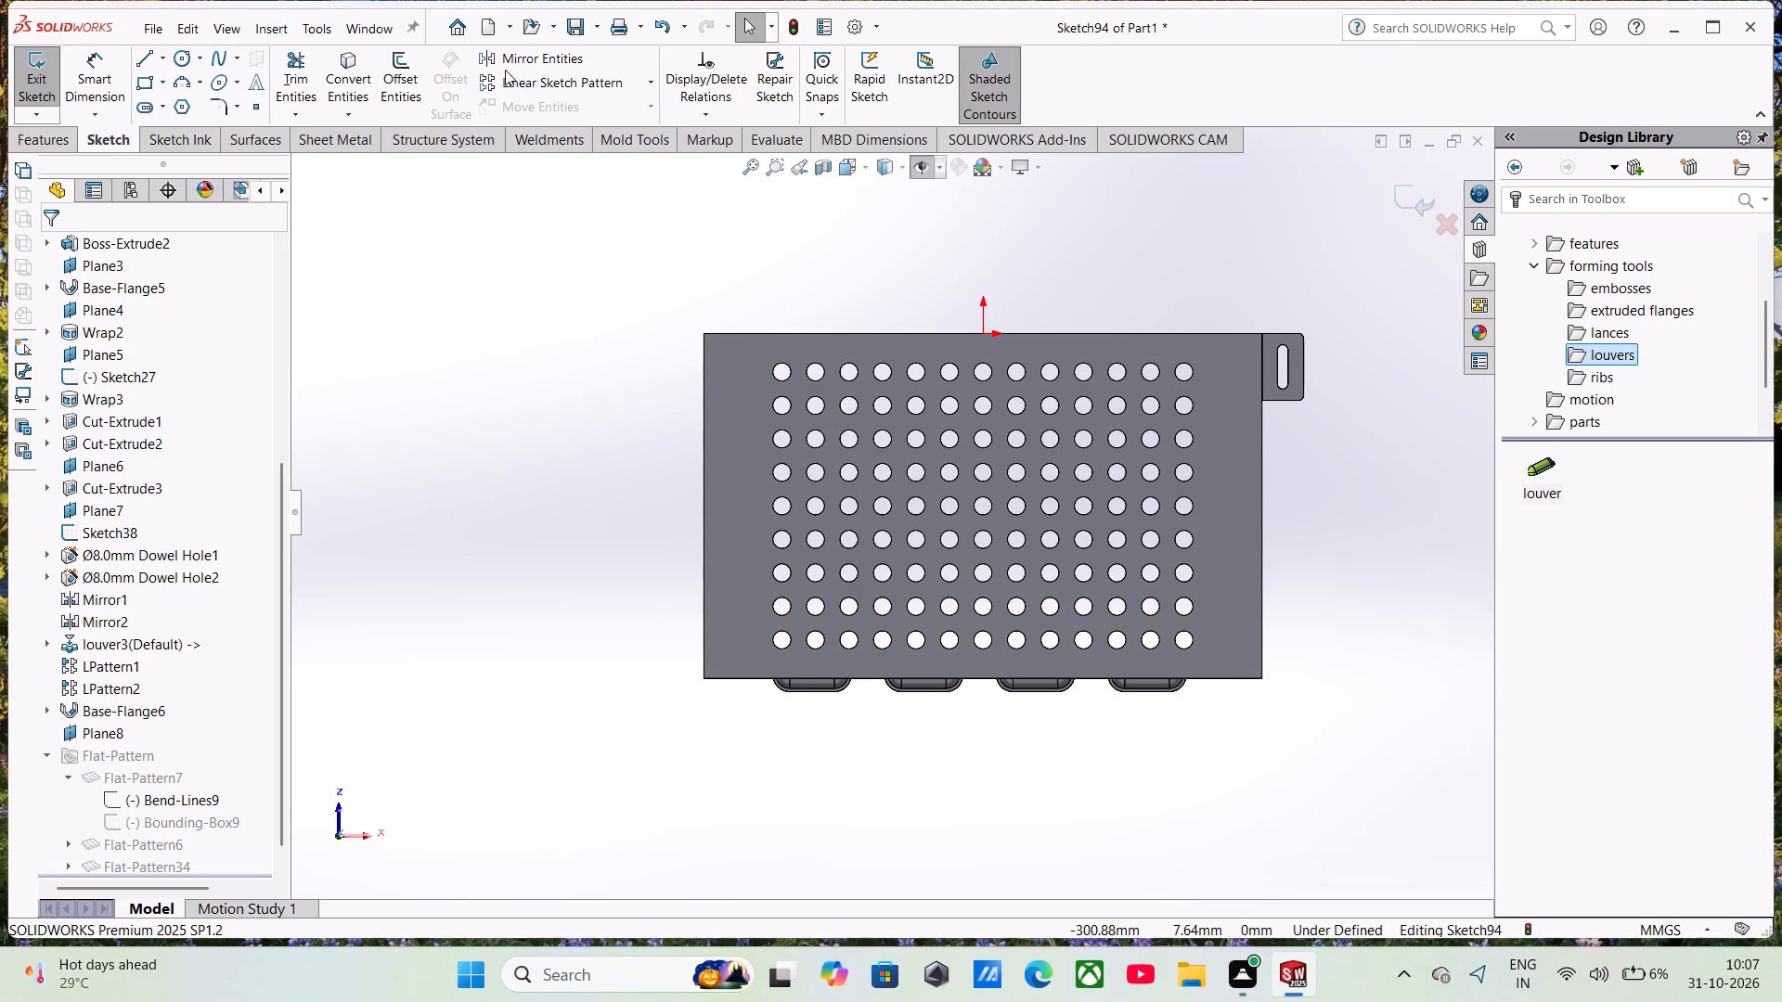
click(355, 79)
scroll(1269, 343, down, 4)
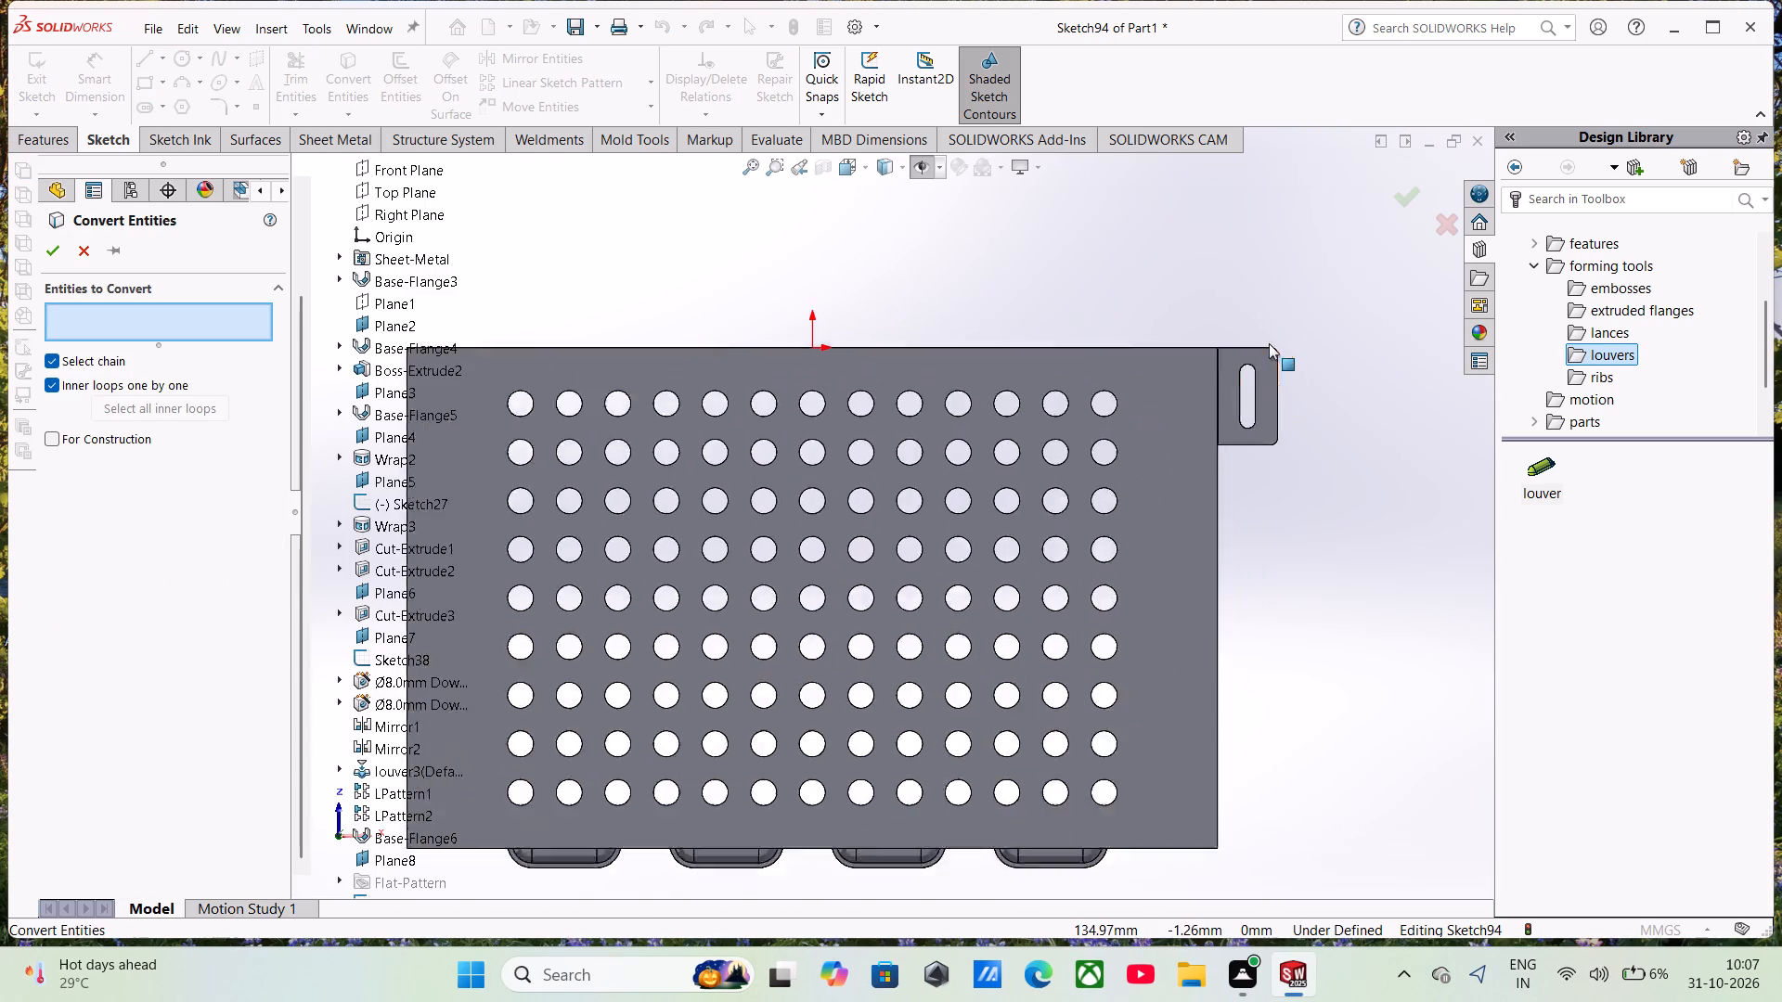
click(1211, 367)
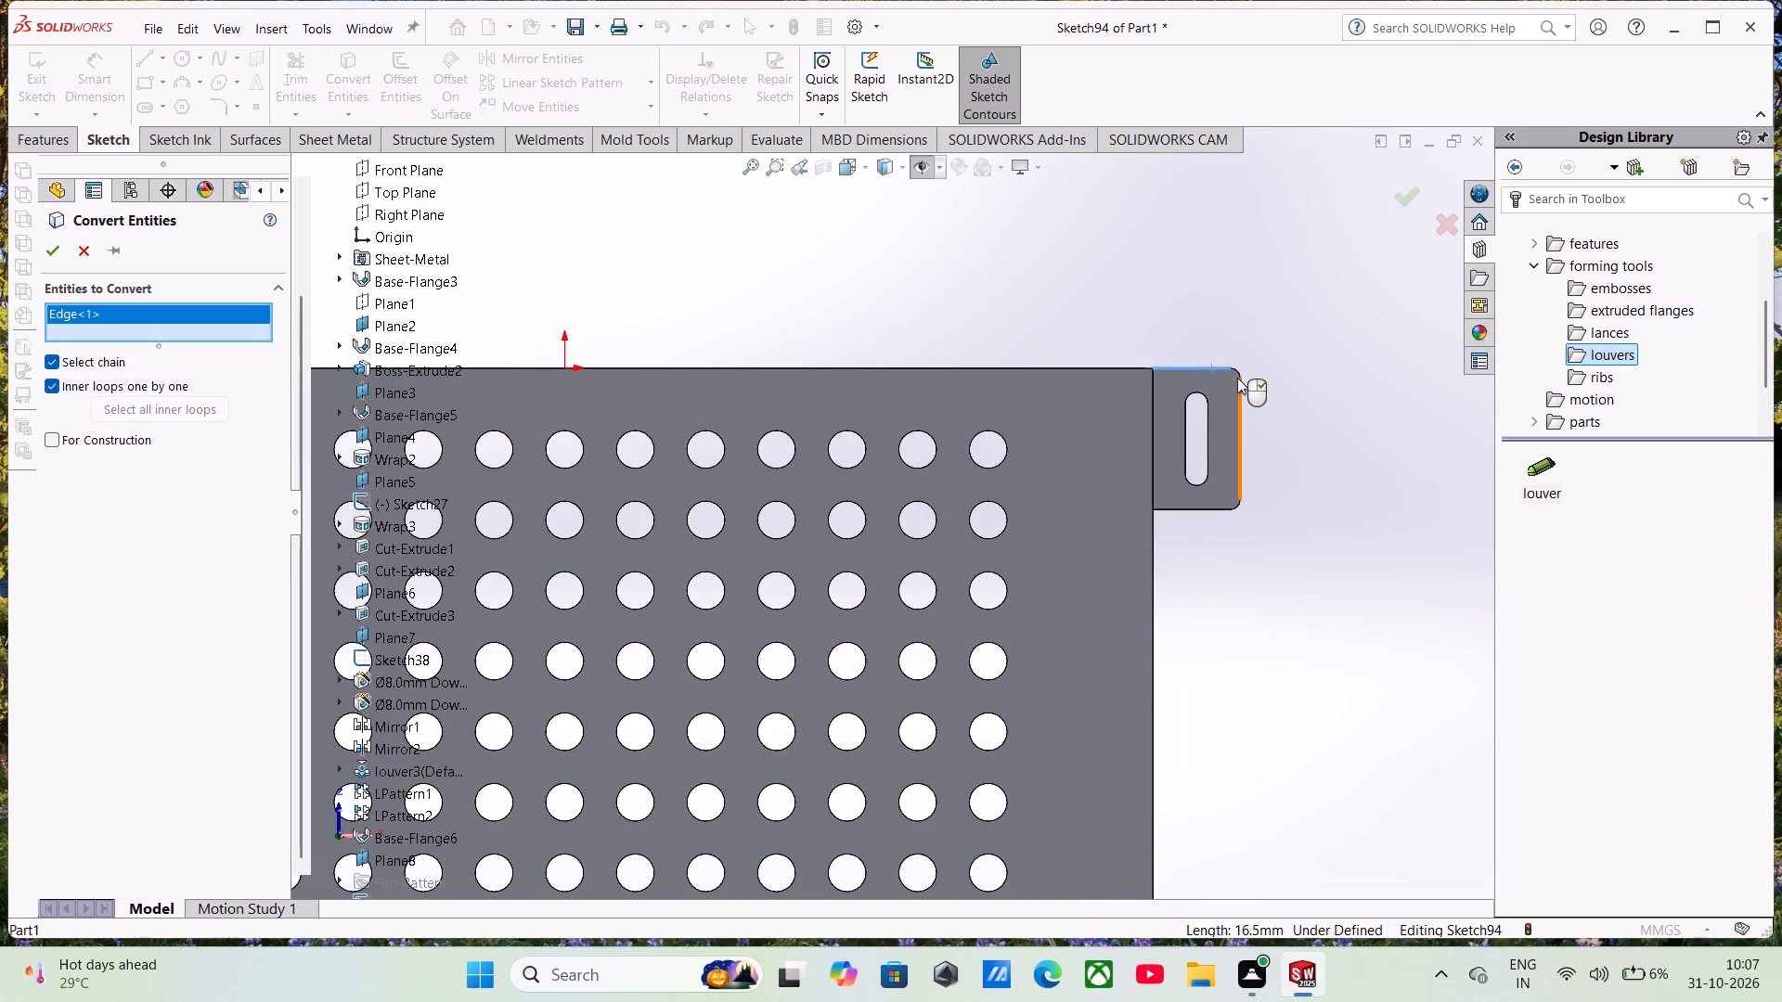
click(1234, 368)
click(1237, 403)
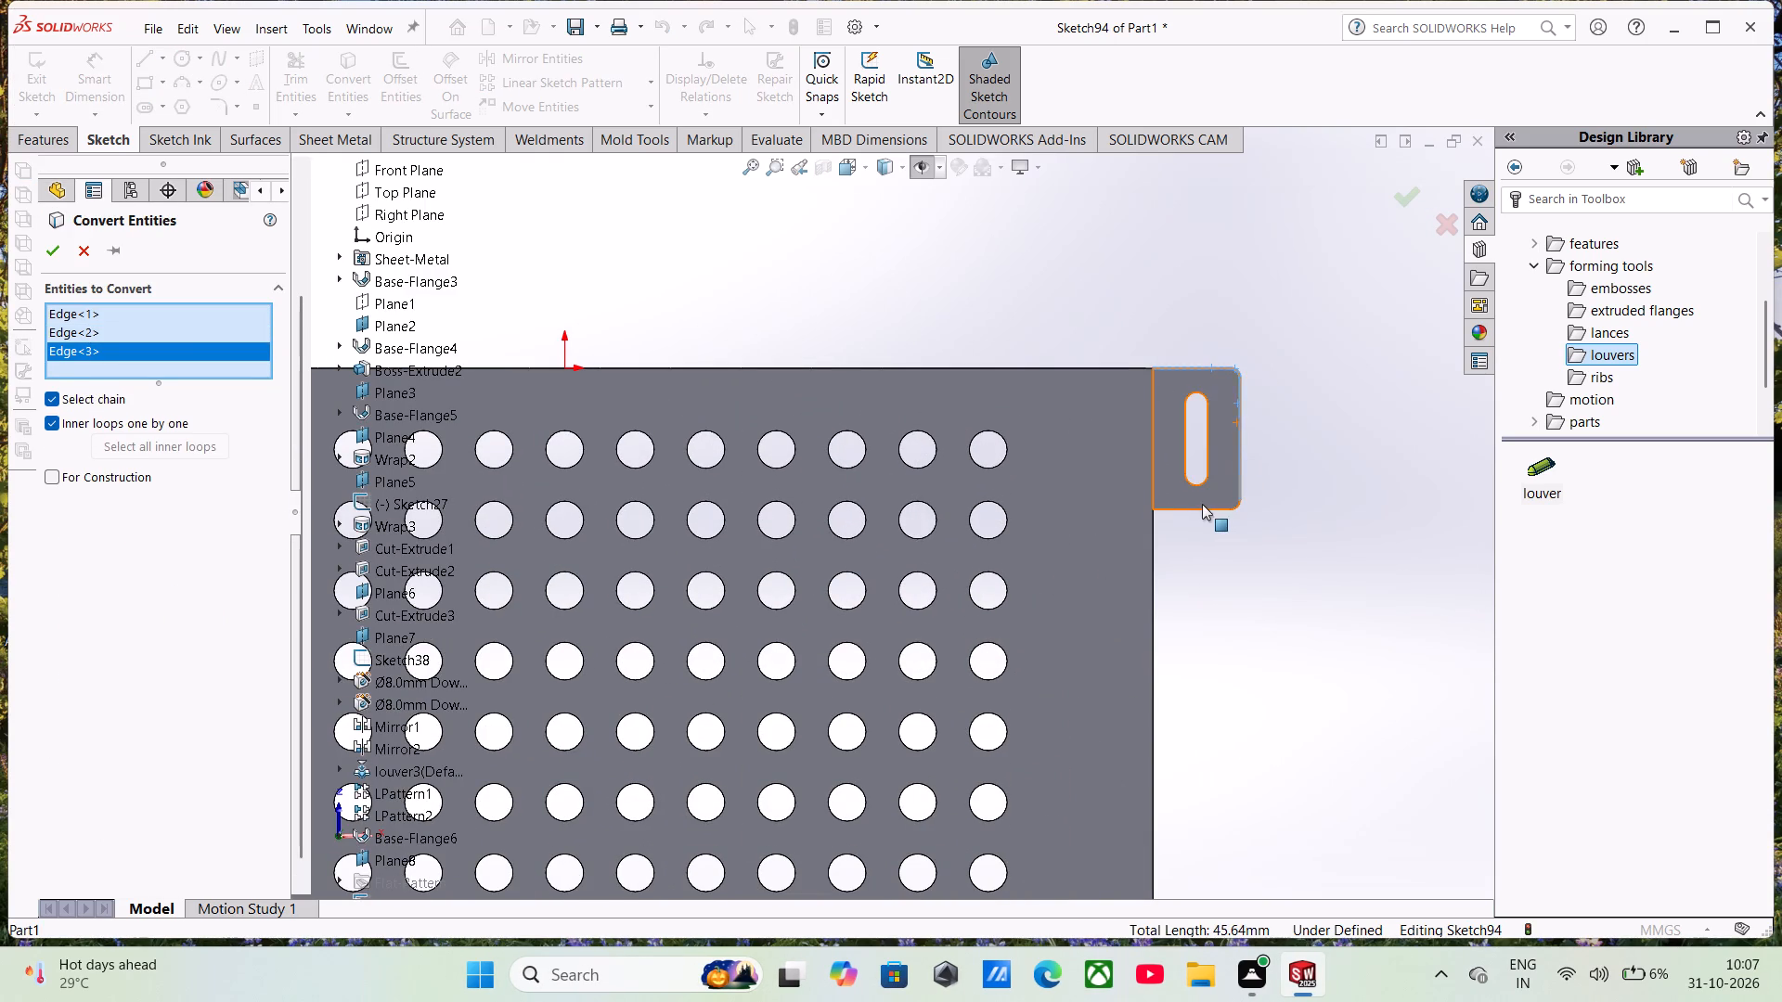
click(1193, 509)
scroll(1220, 512, down, 4)
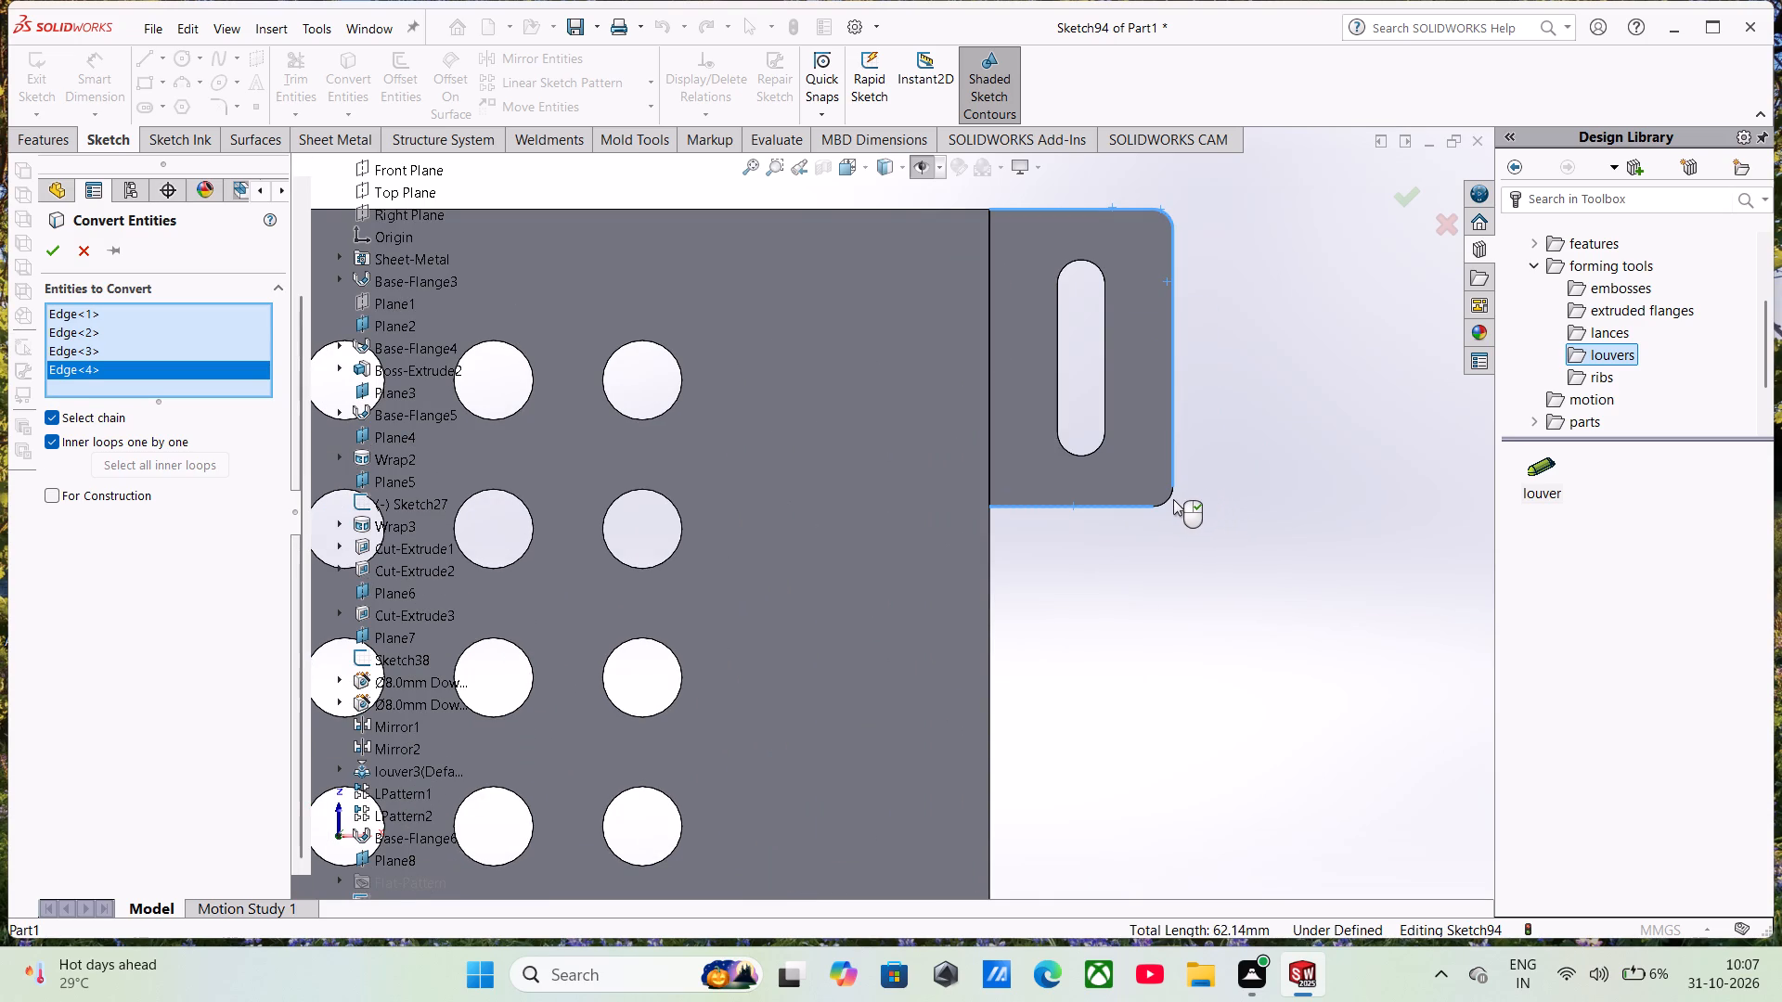
click(1171, 501)
click(1162, 502)
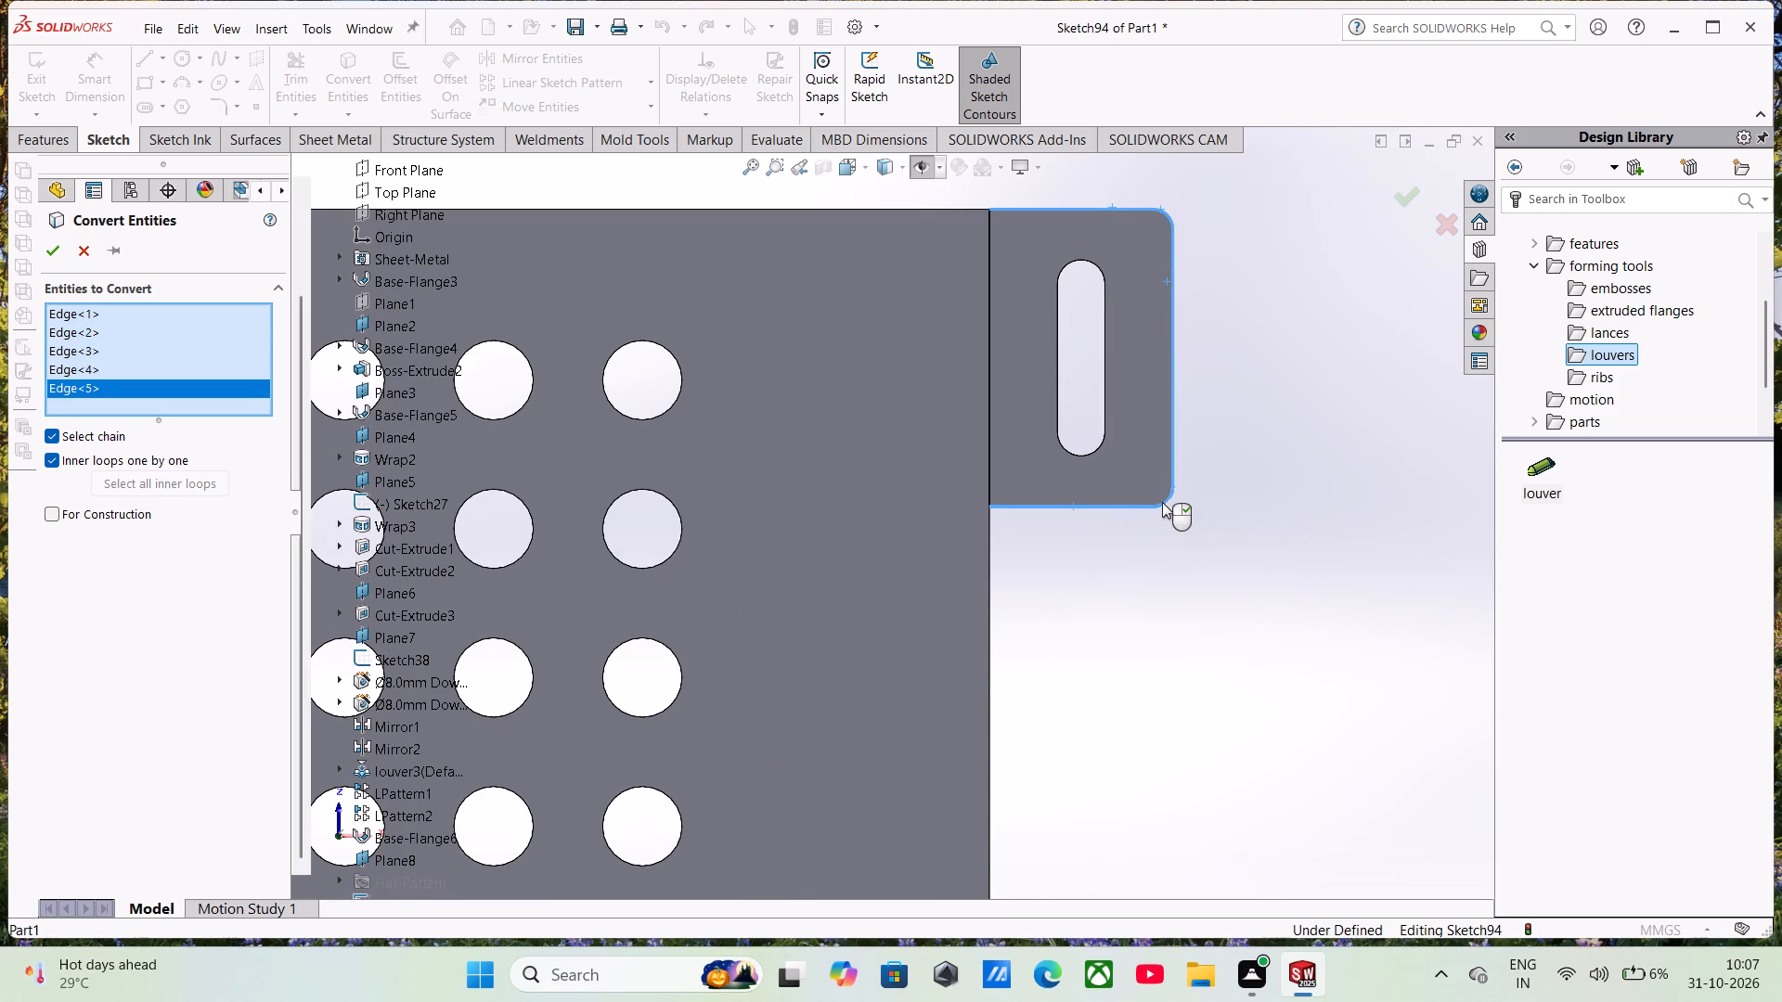
Add the tab's slot loop and the enclosure edge adjoining the tab to the selection, and convert them all into sketch entities.
scroll(1068, 473, up, 3)
scroll(975, 385, down, 3)
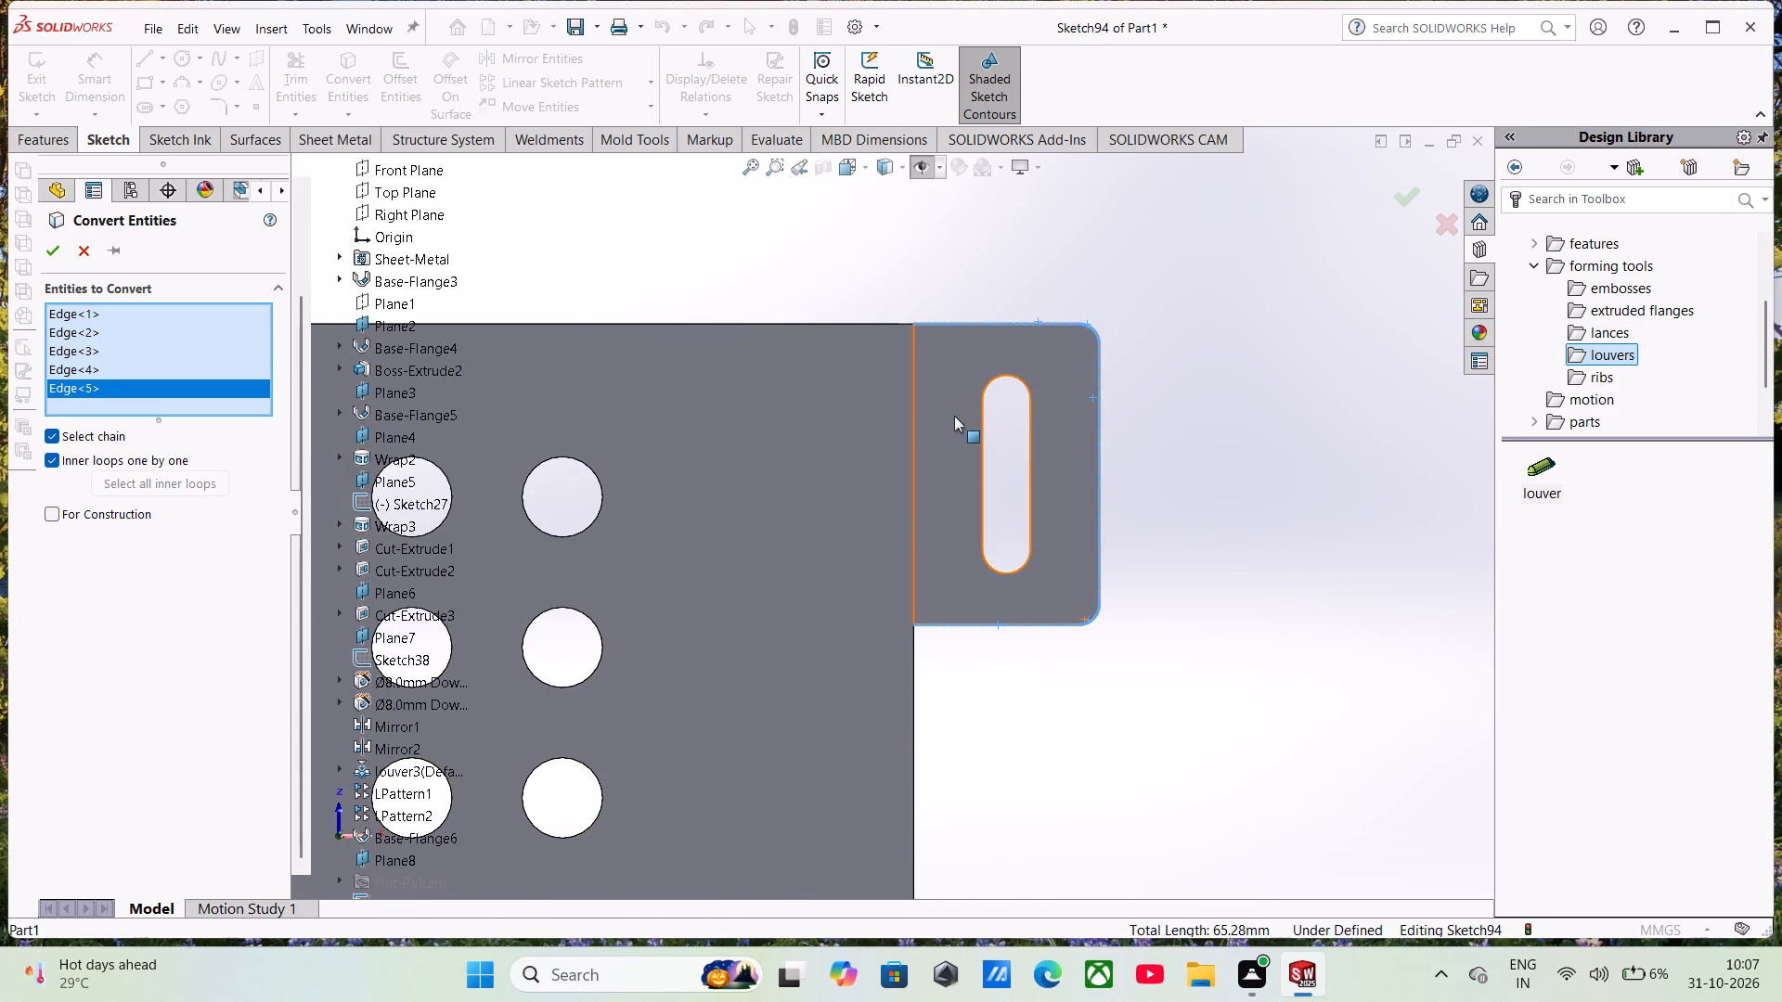
click(982, 415)
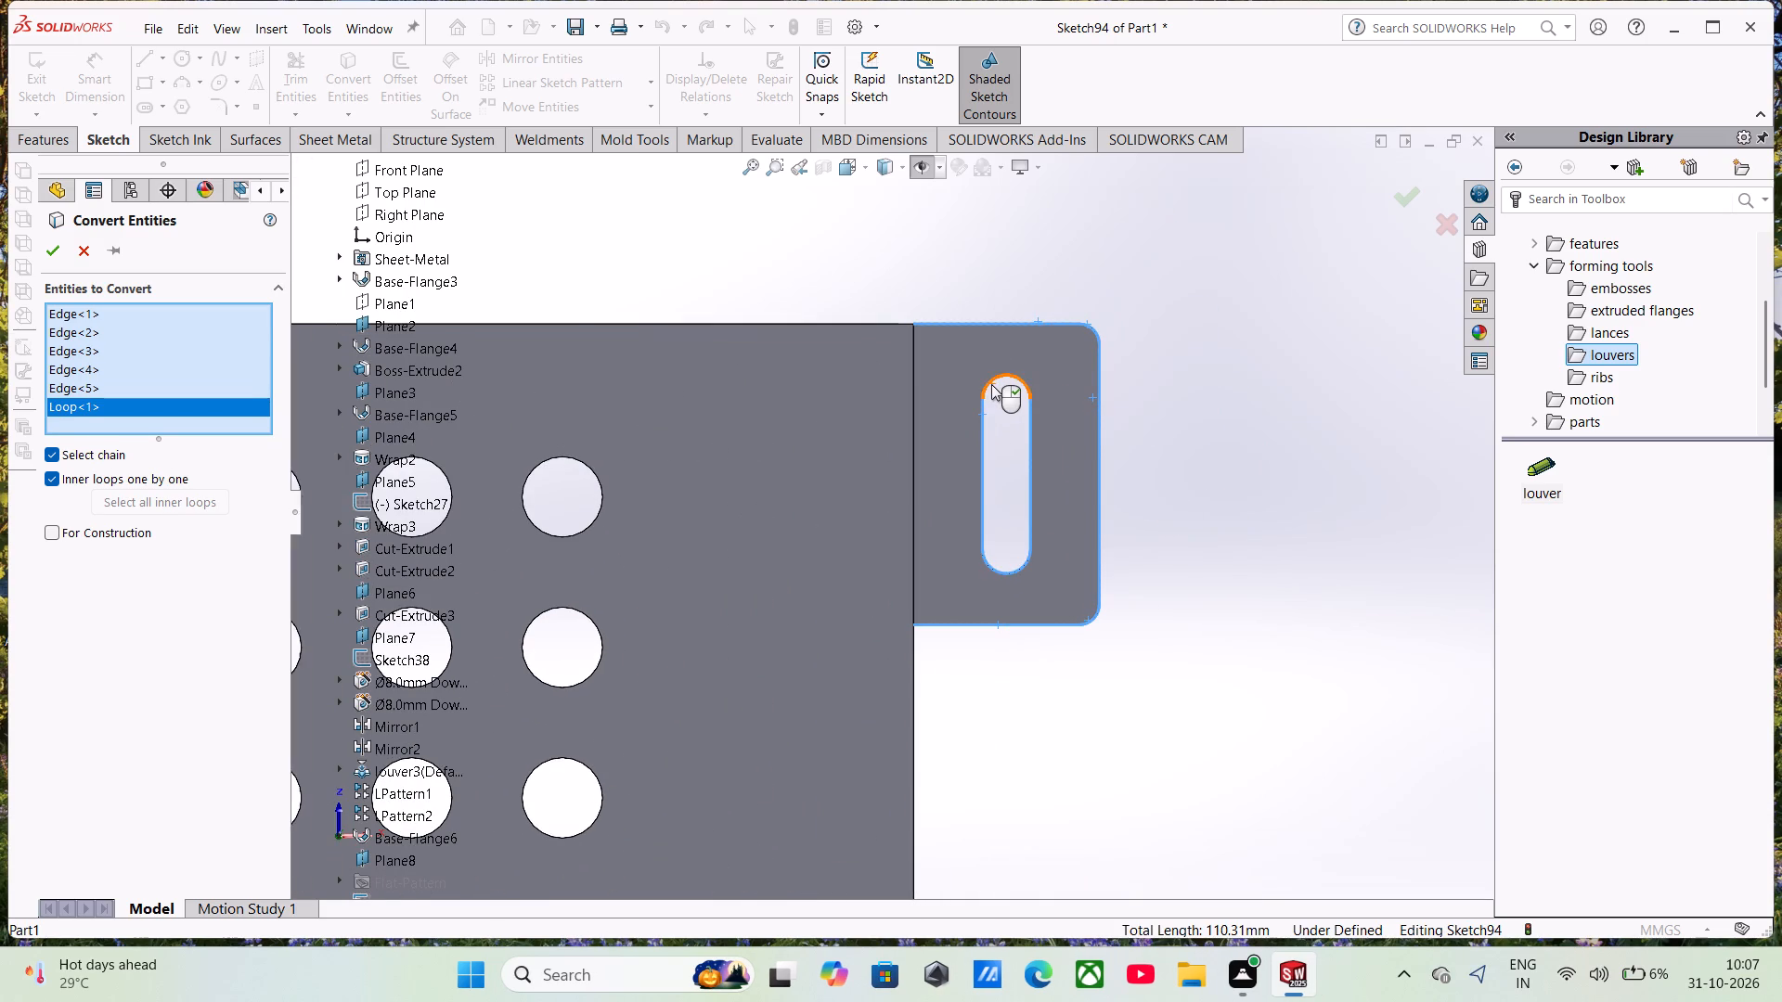
click(991, 384)
click(1004, 377)
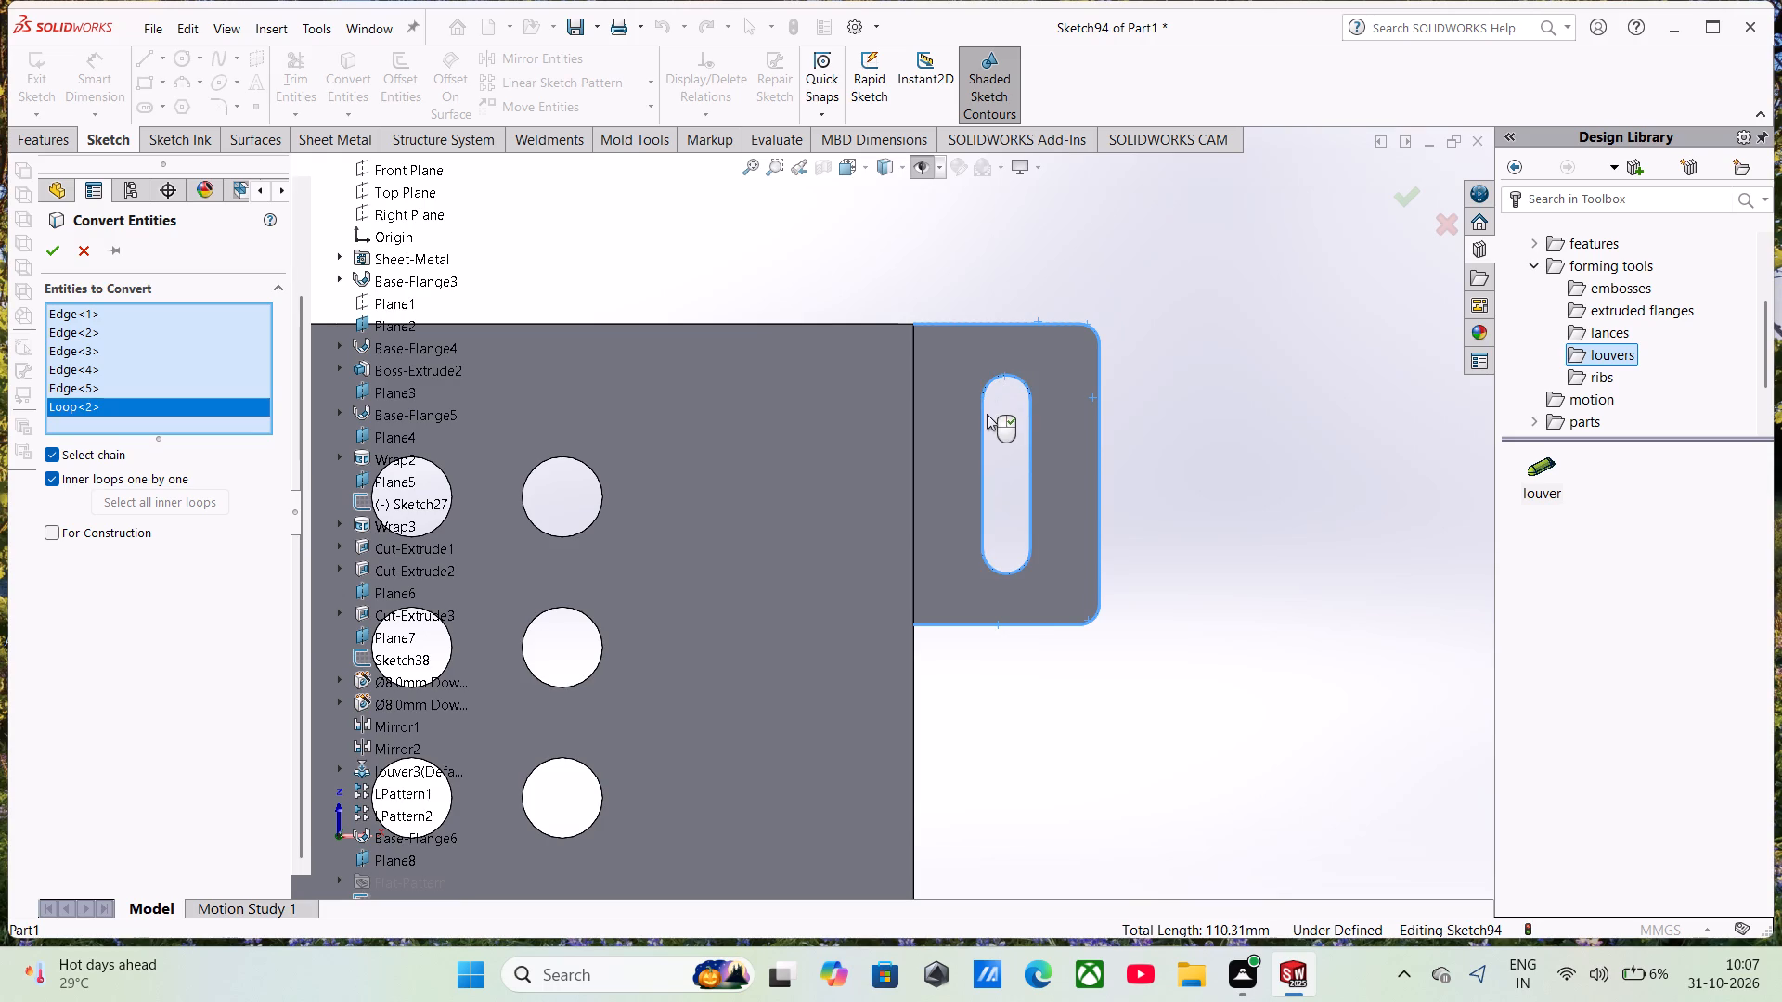
click(911, 398)
scroll(942, 510, up, 3)
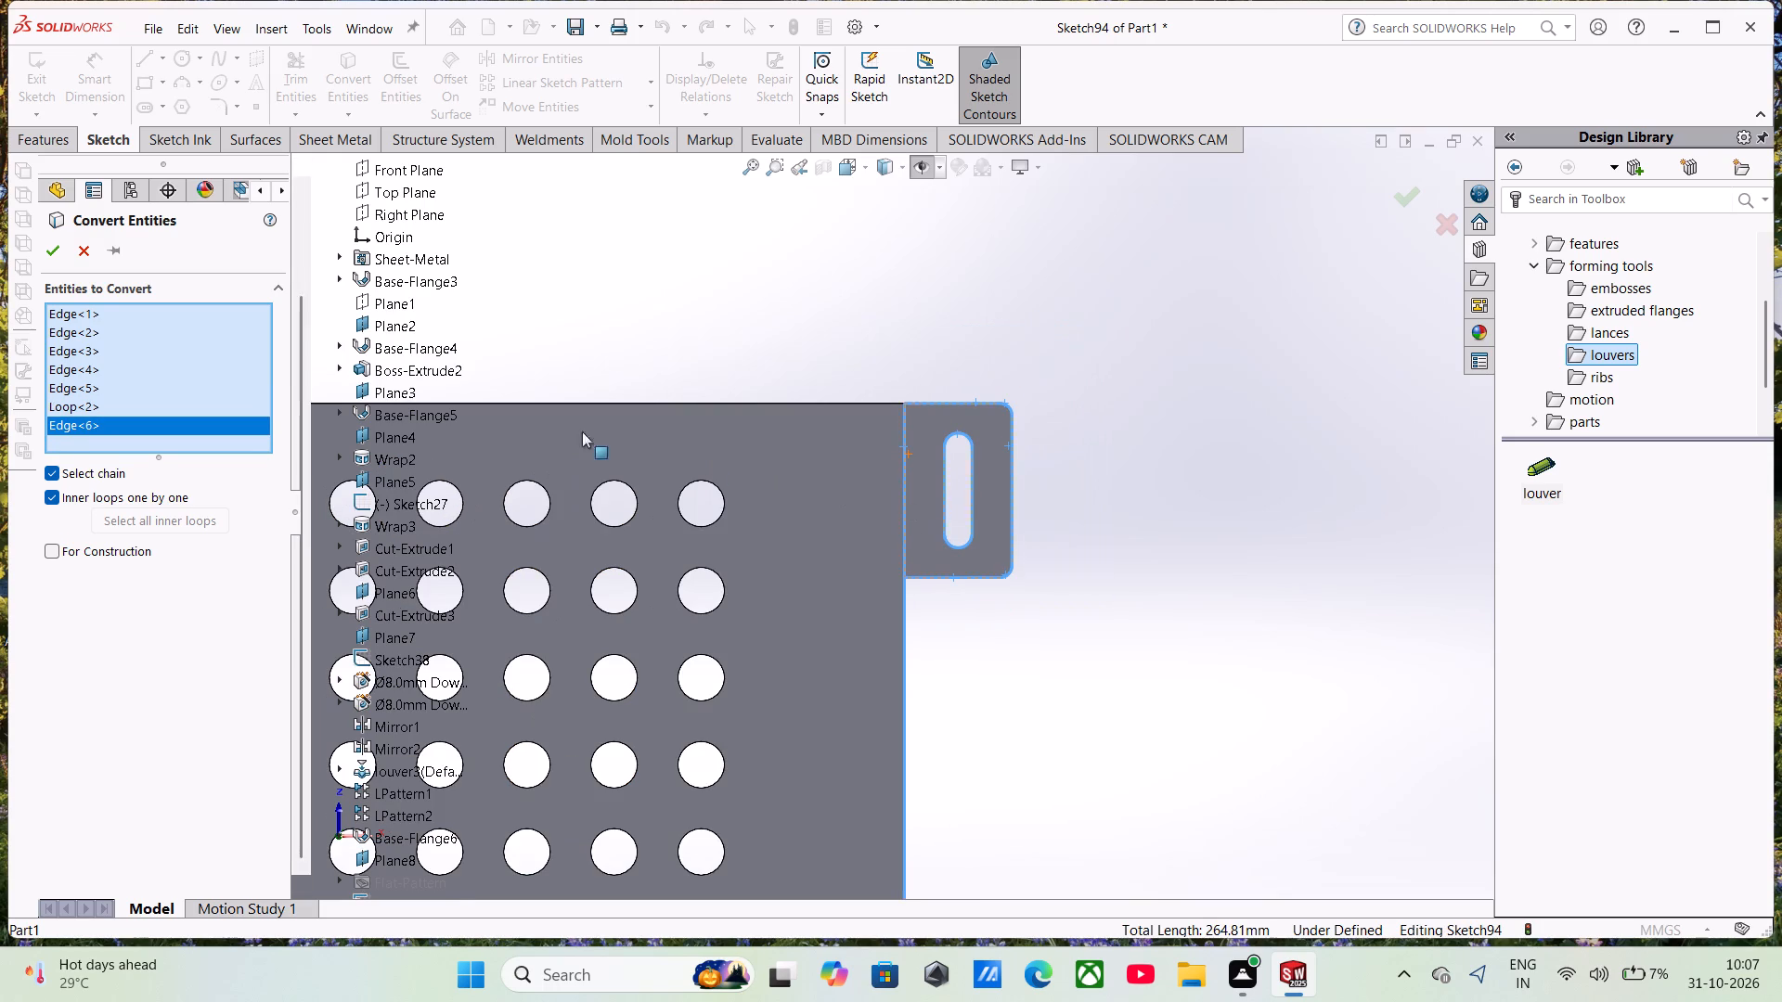
click(55, 256)
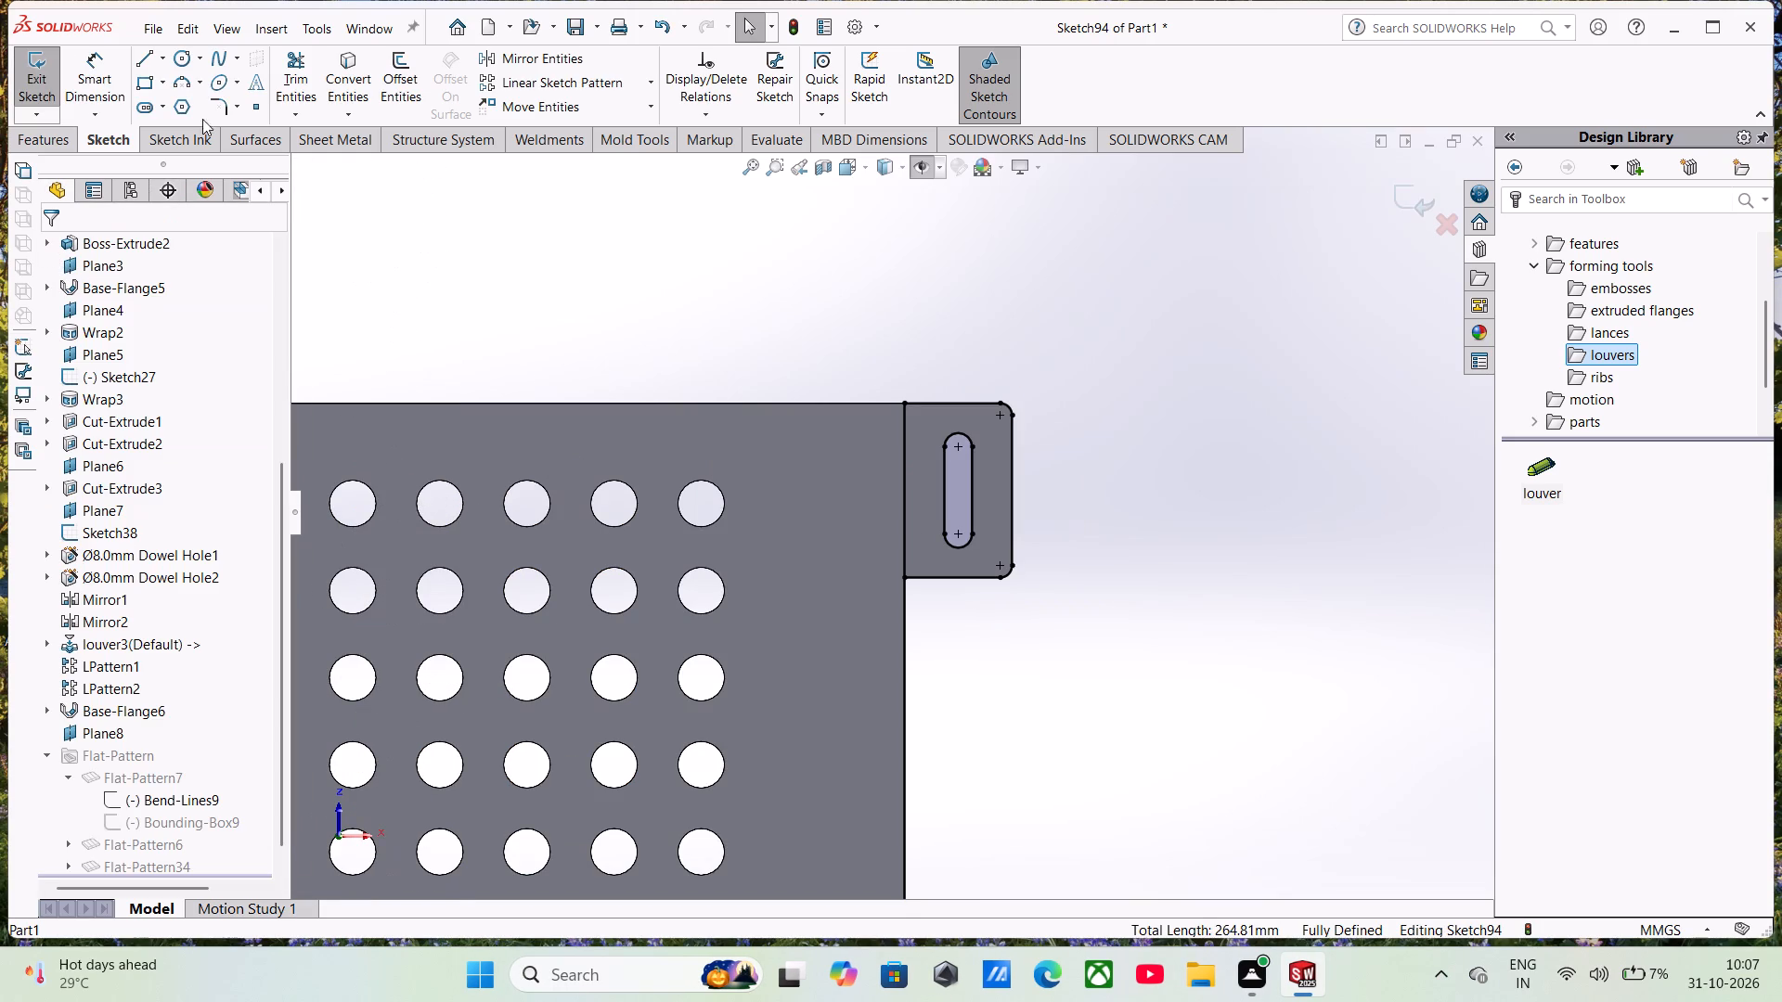
Trim away the converted enclosure edge line that extends beyond the tab, leaving a closed tab outline.
click(296, 81)
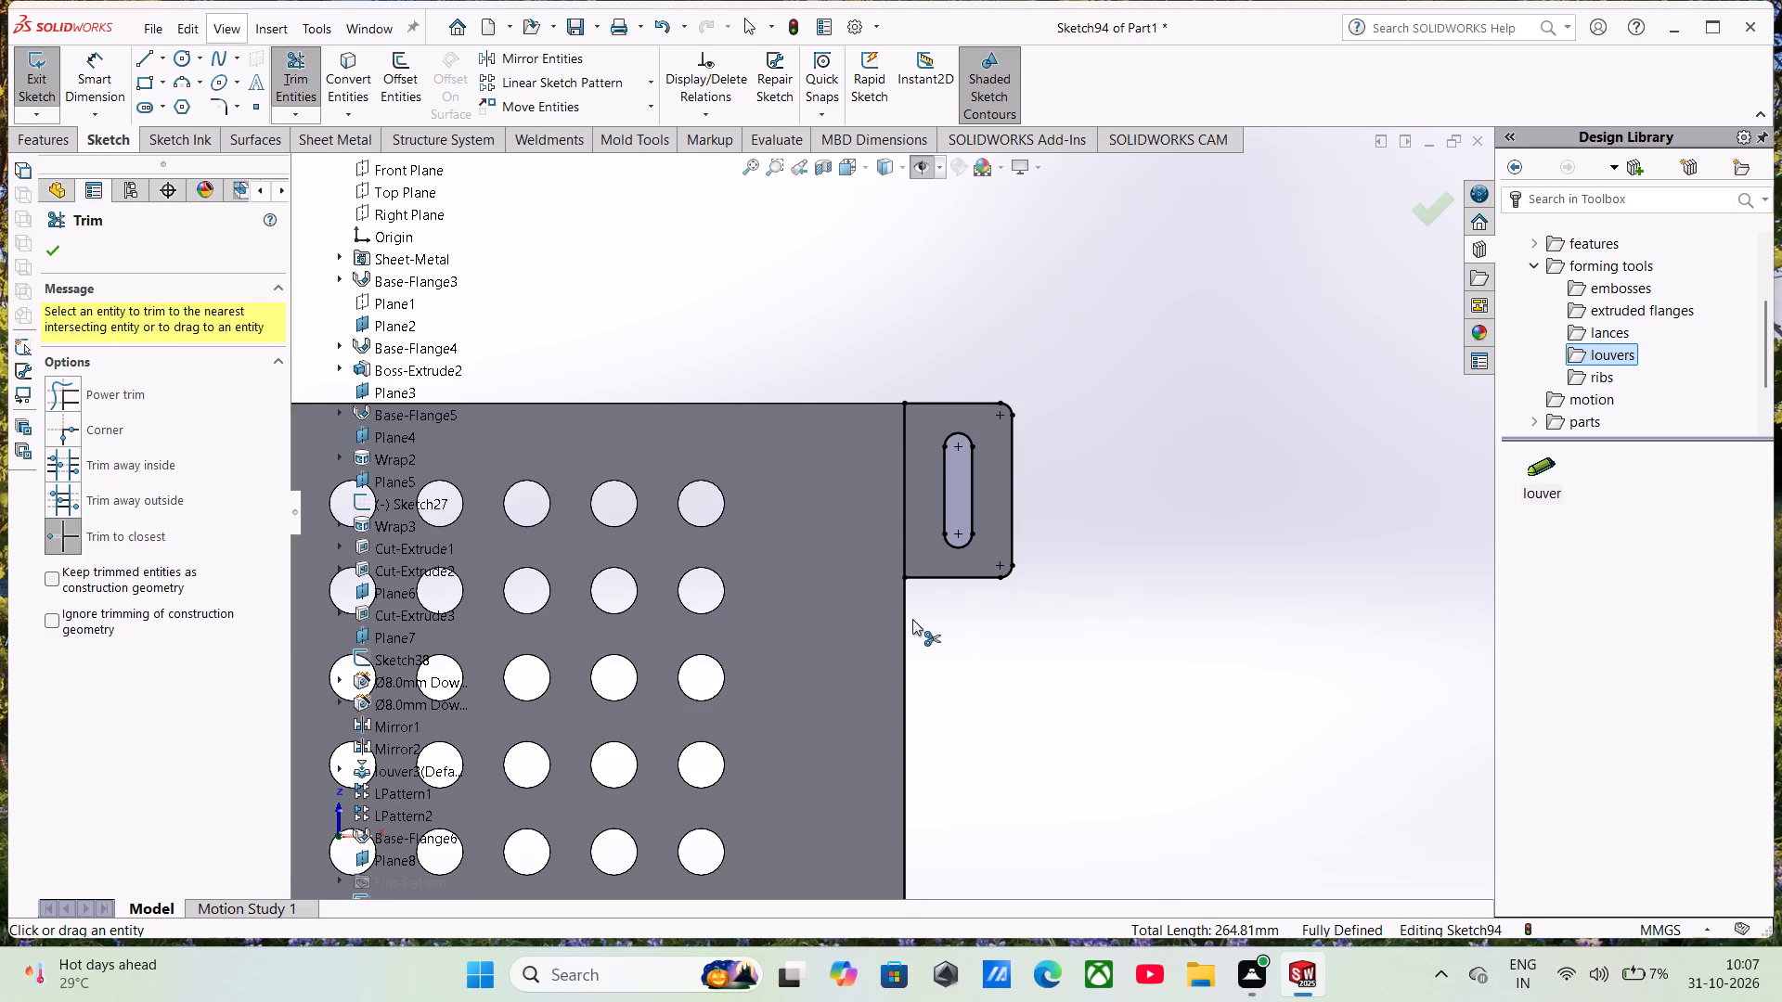
click(901, 619)
scroll(902, 628, up, 7)
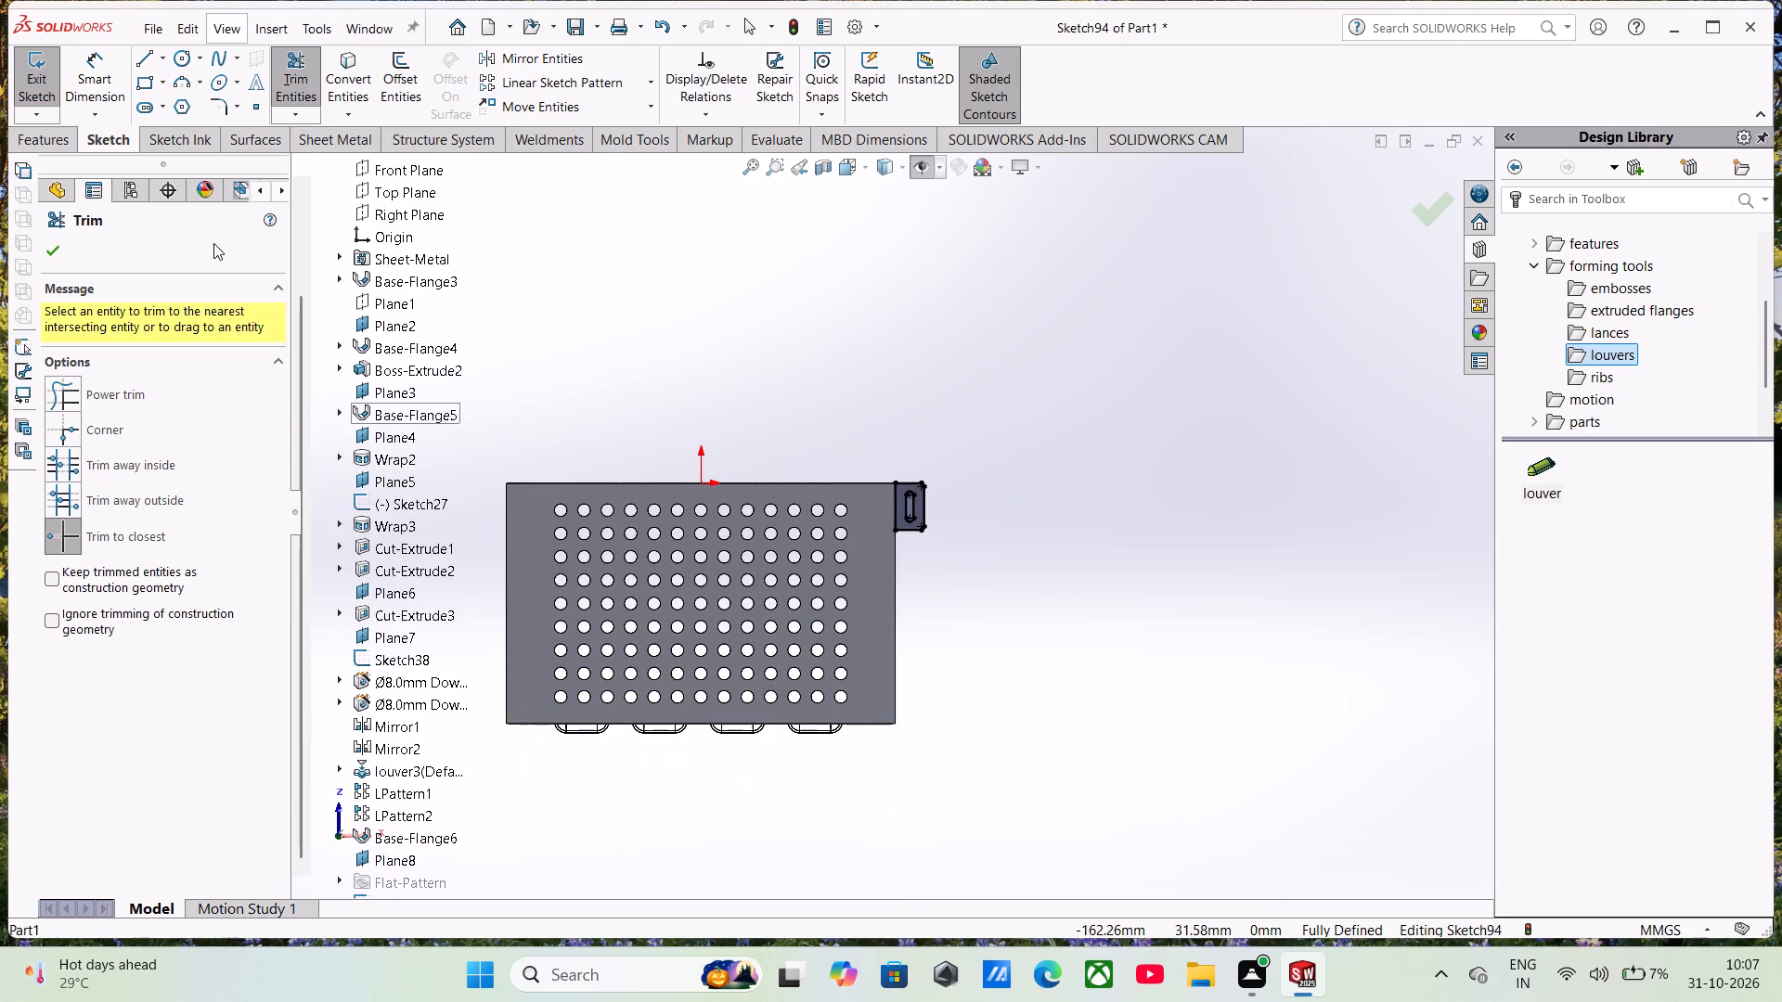
Start Mirror Entities and select the tab's line along the enclosure edge and all four entities of its slot loop.
click(20, 132)
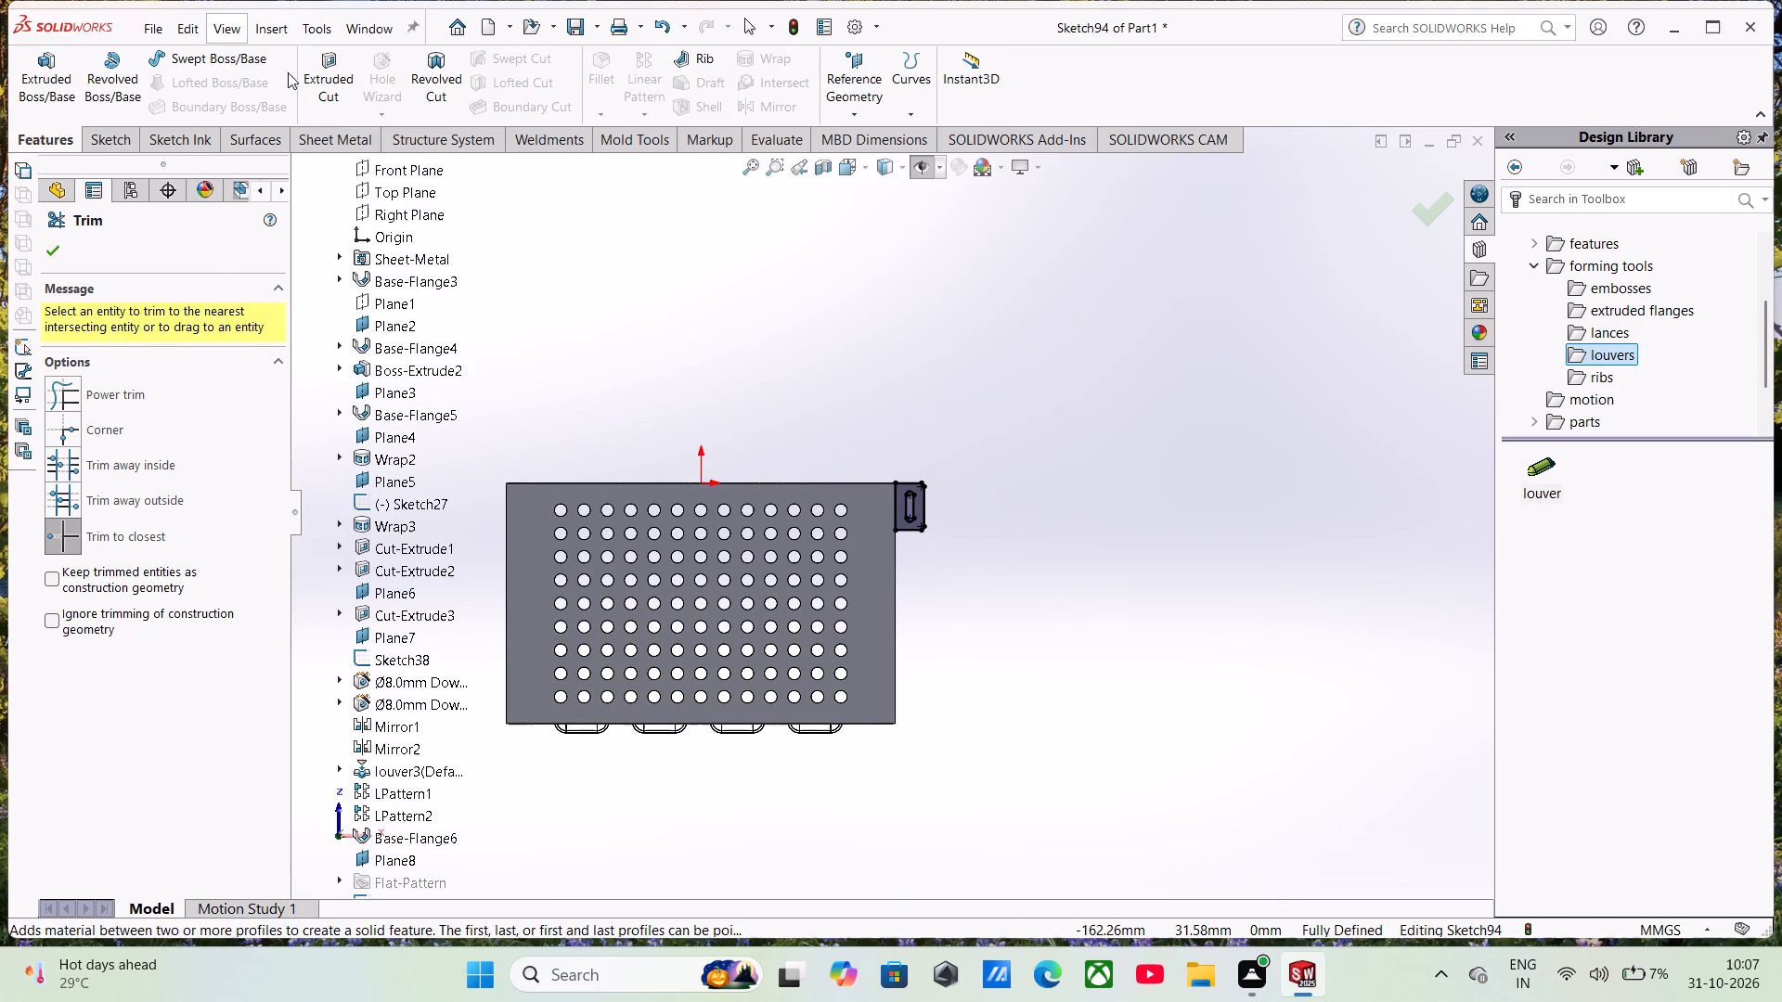
click(117, 143)
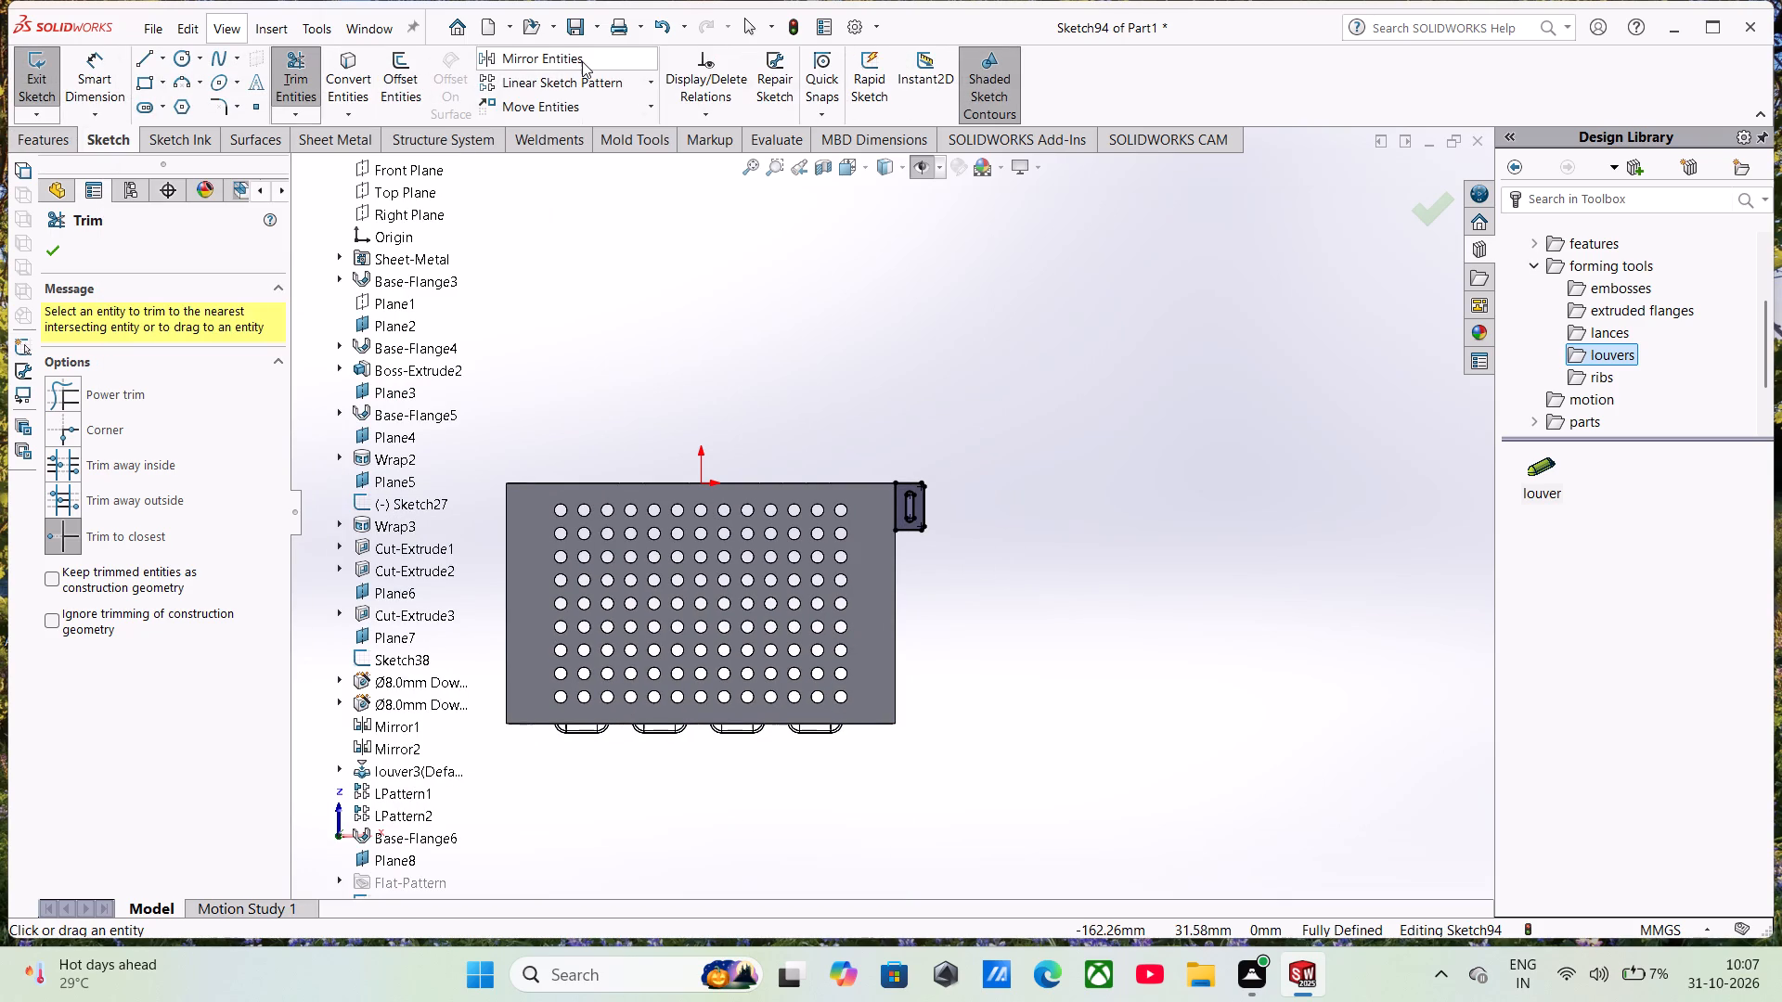
click(582, 61)
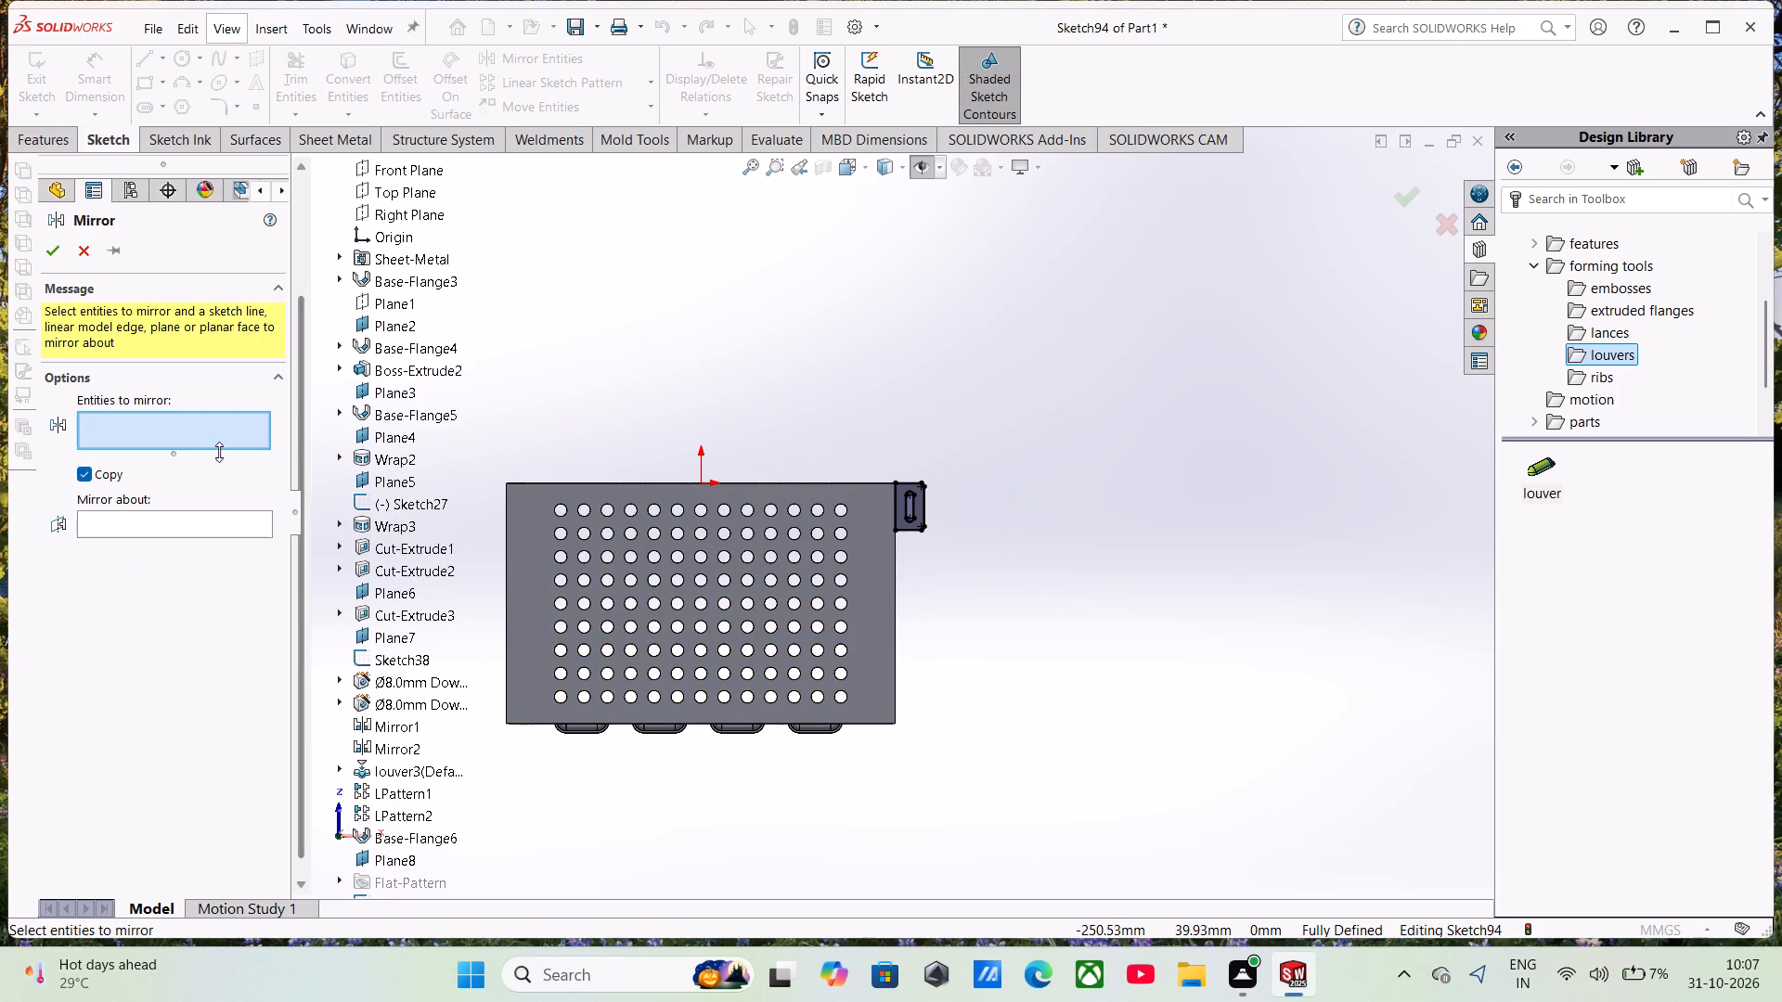
click(897, 519)
scroll(908, 519, down, 7)
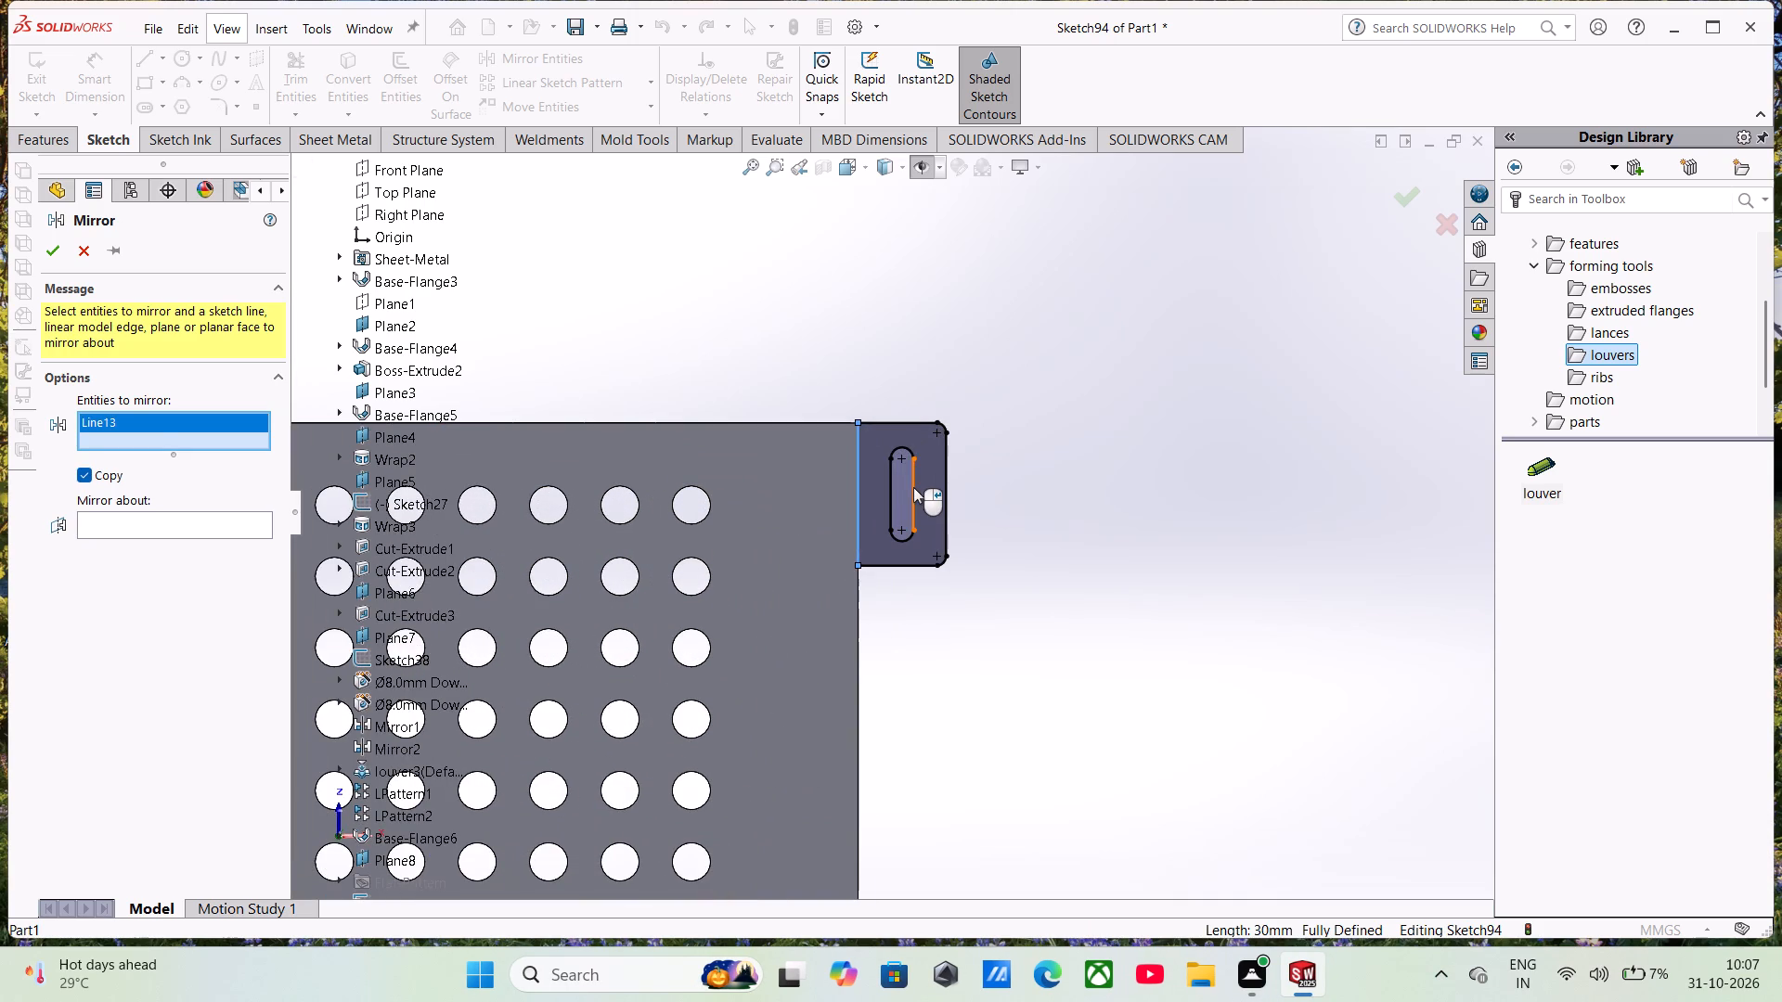
click(913, 487)
click(900, 452)
click(891, 483)
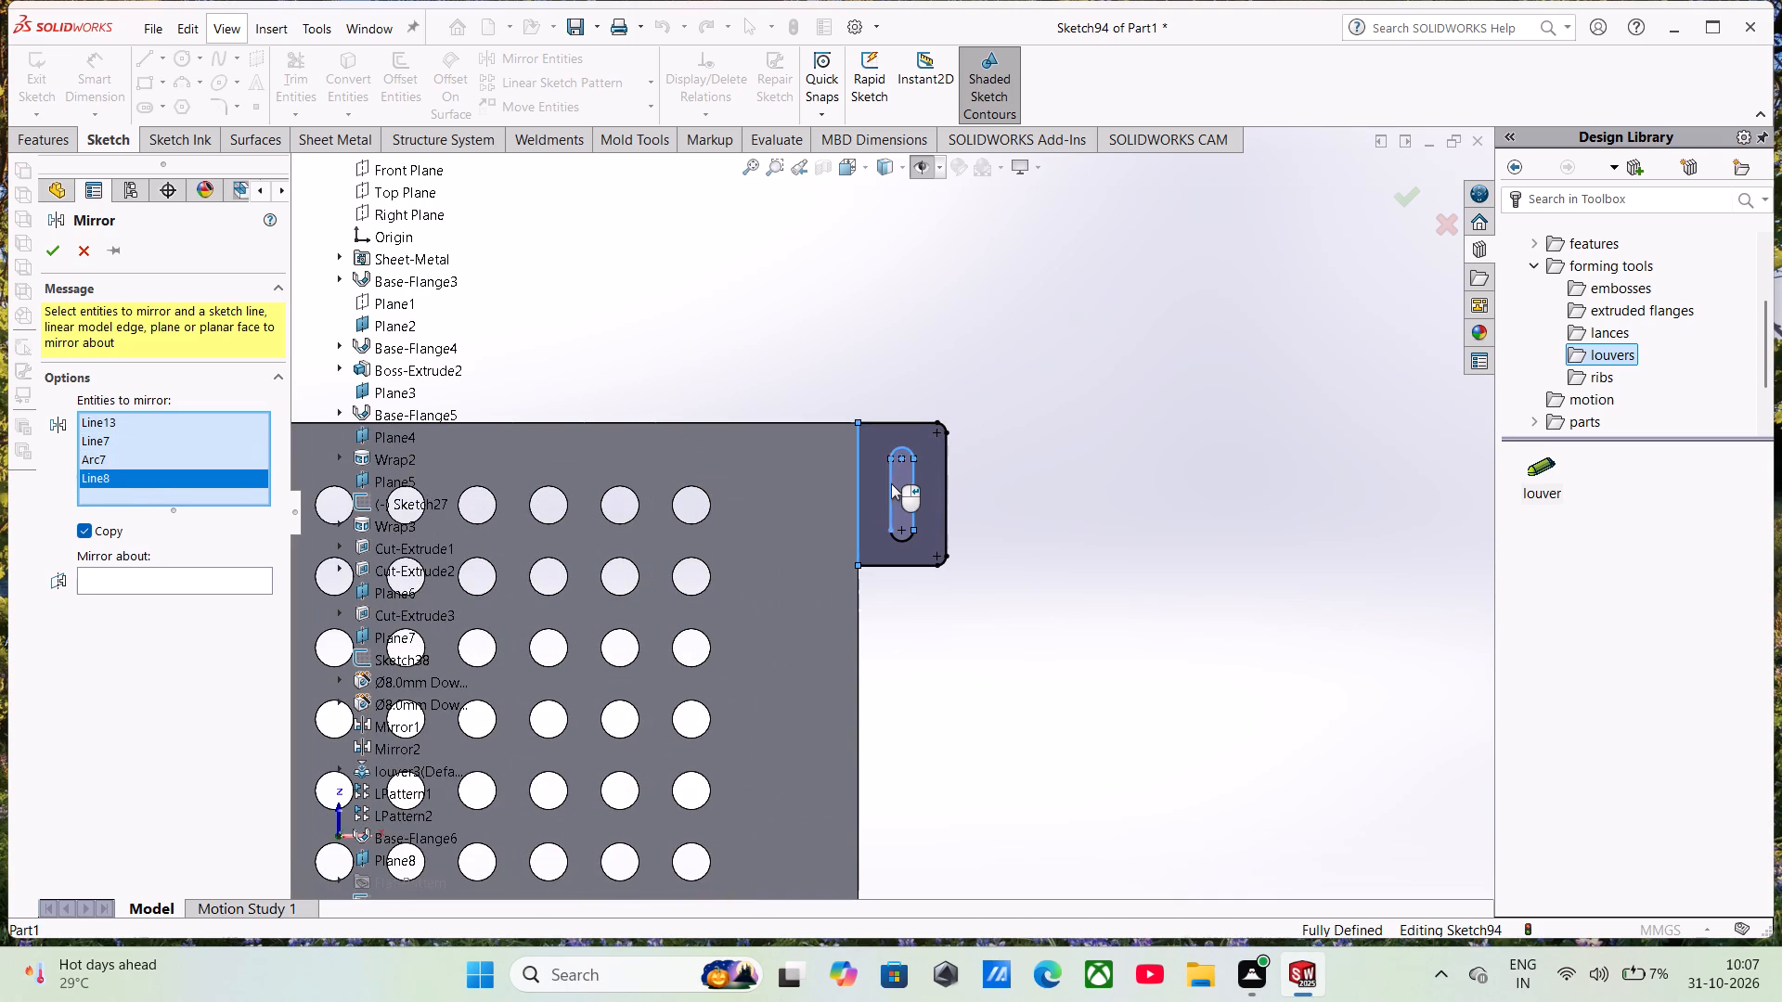
click(898, 536)
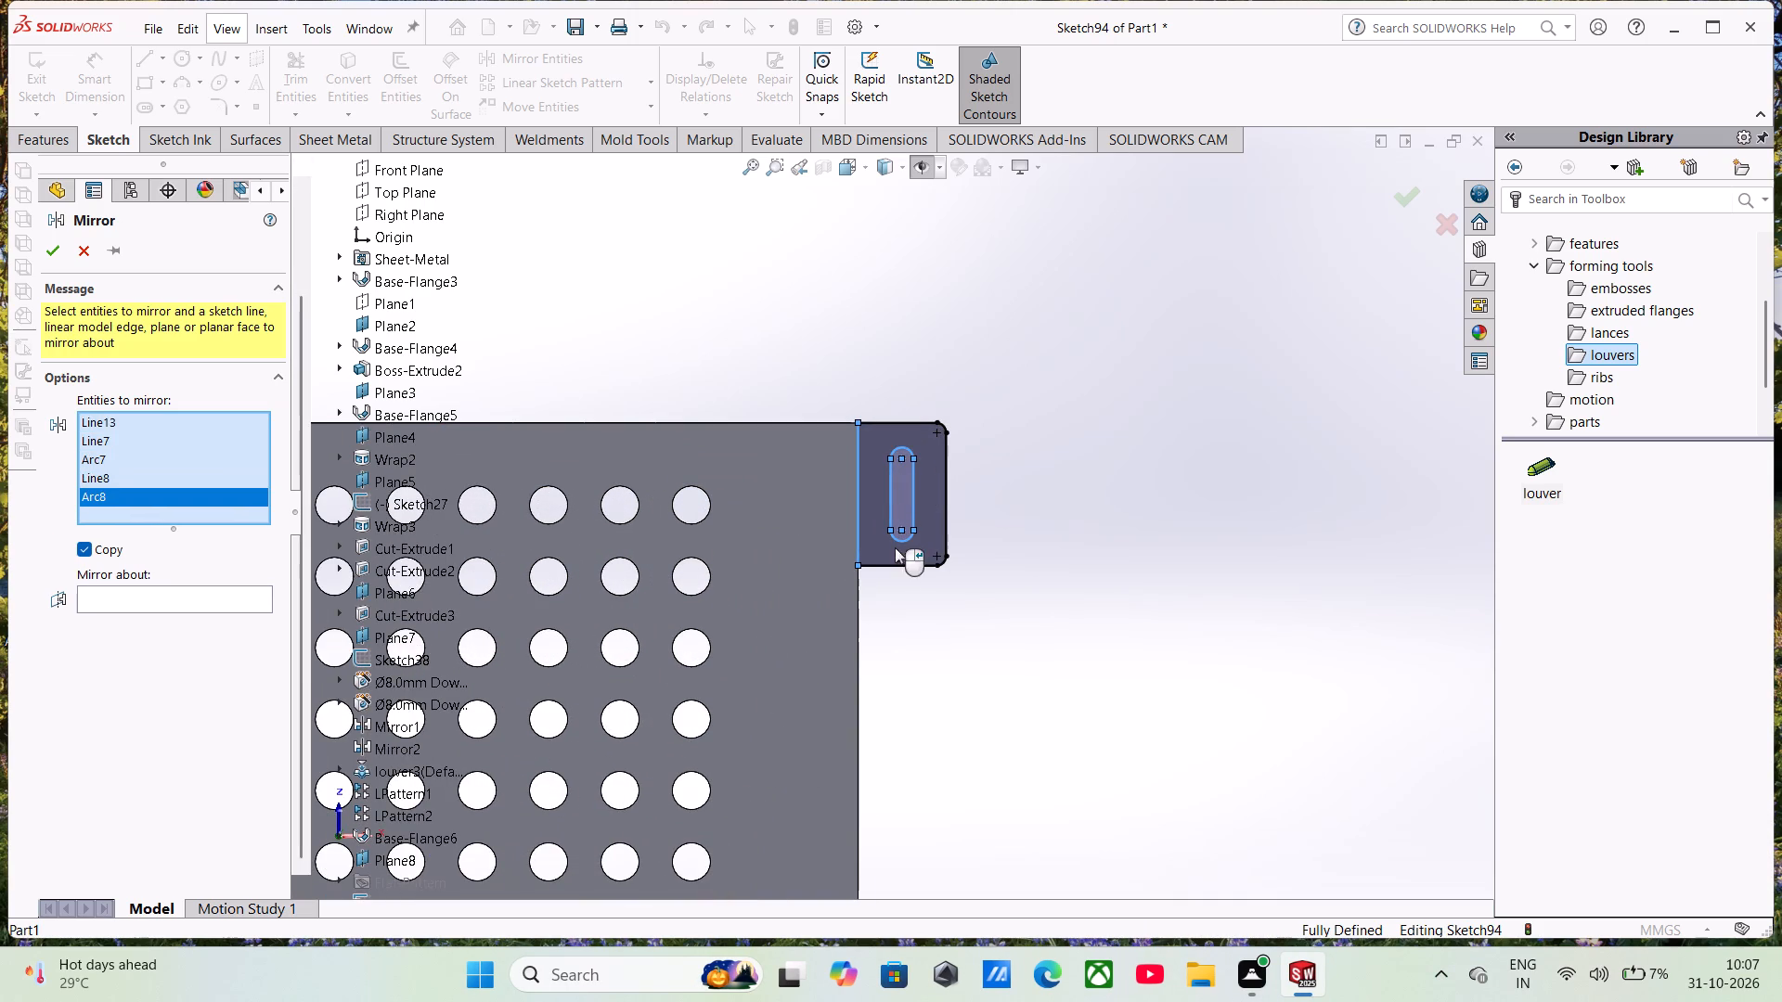
Add the tab outline's three remaining straight lines and both rounded corner arcs to the entities being mirrored.
click(892, 567)
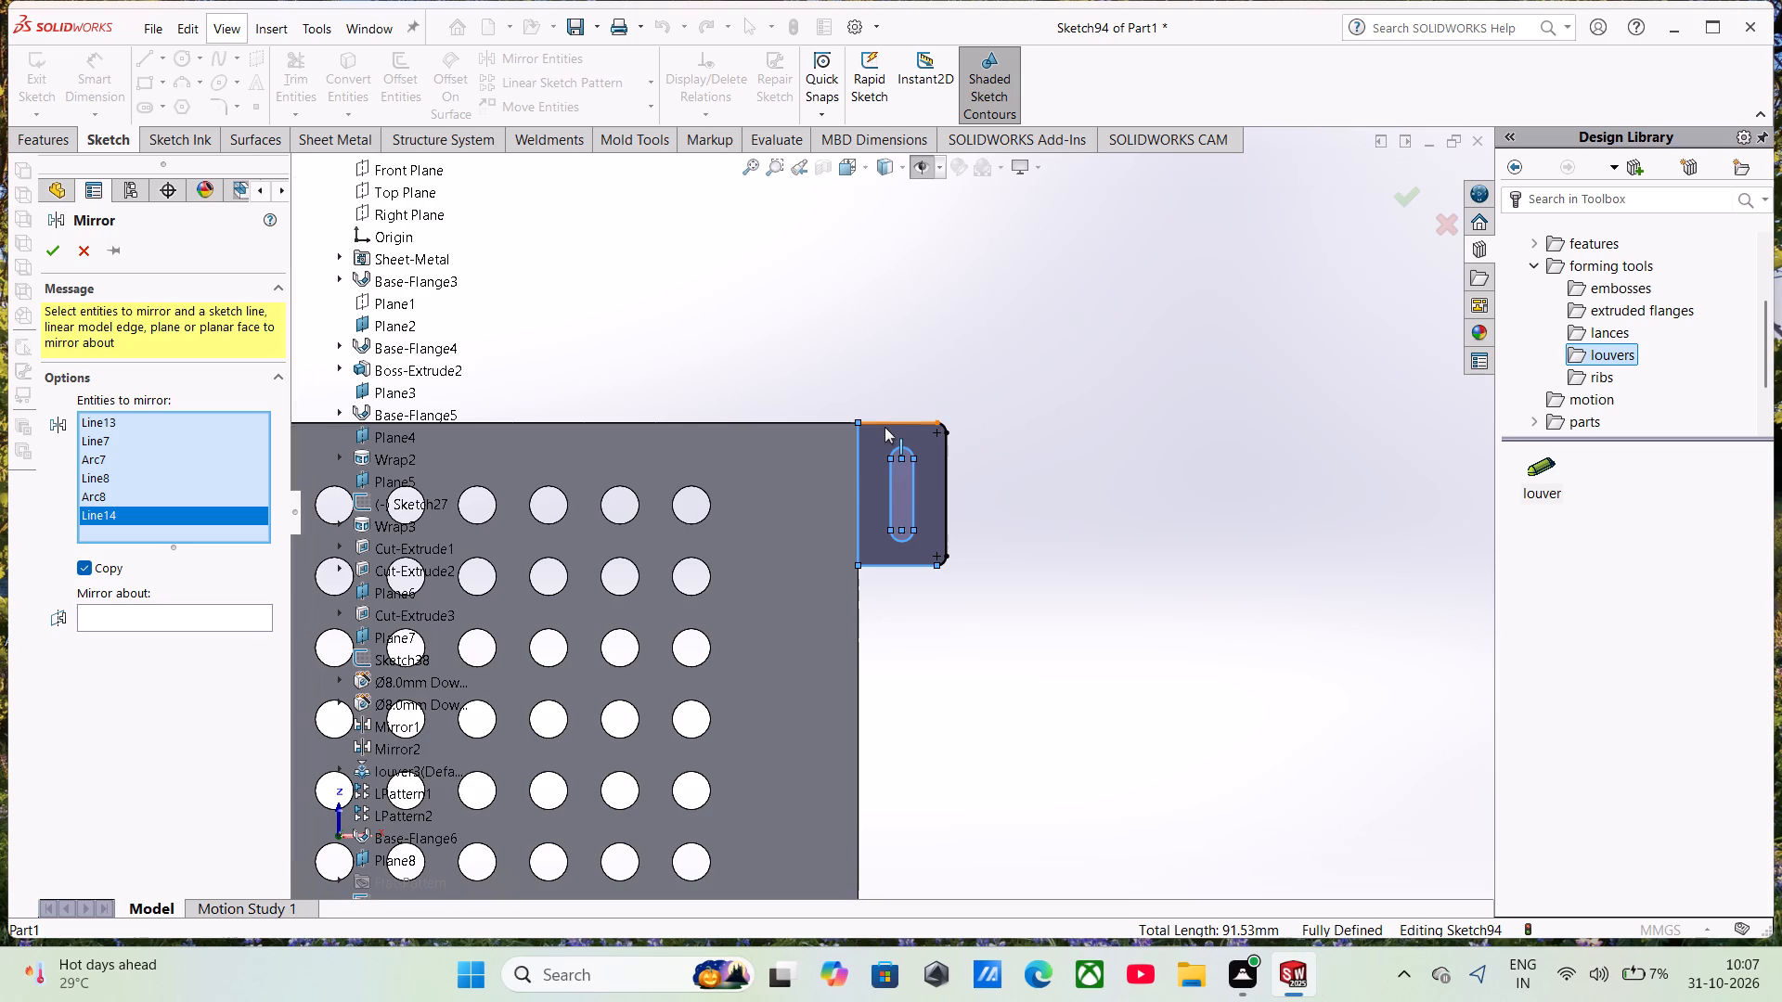
click(885, 427)
scroll(934, 443, down, 7)
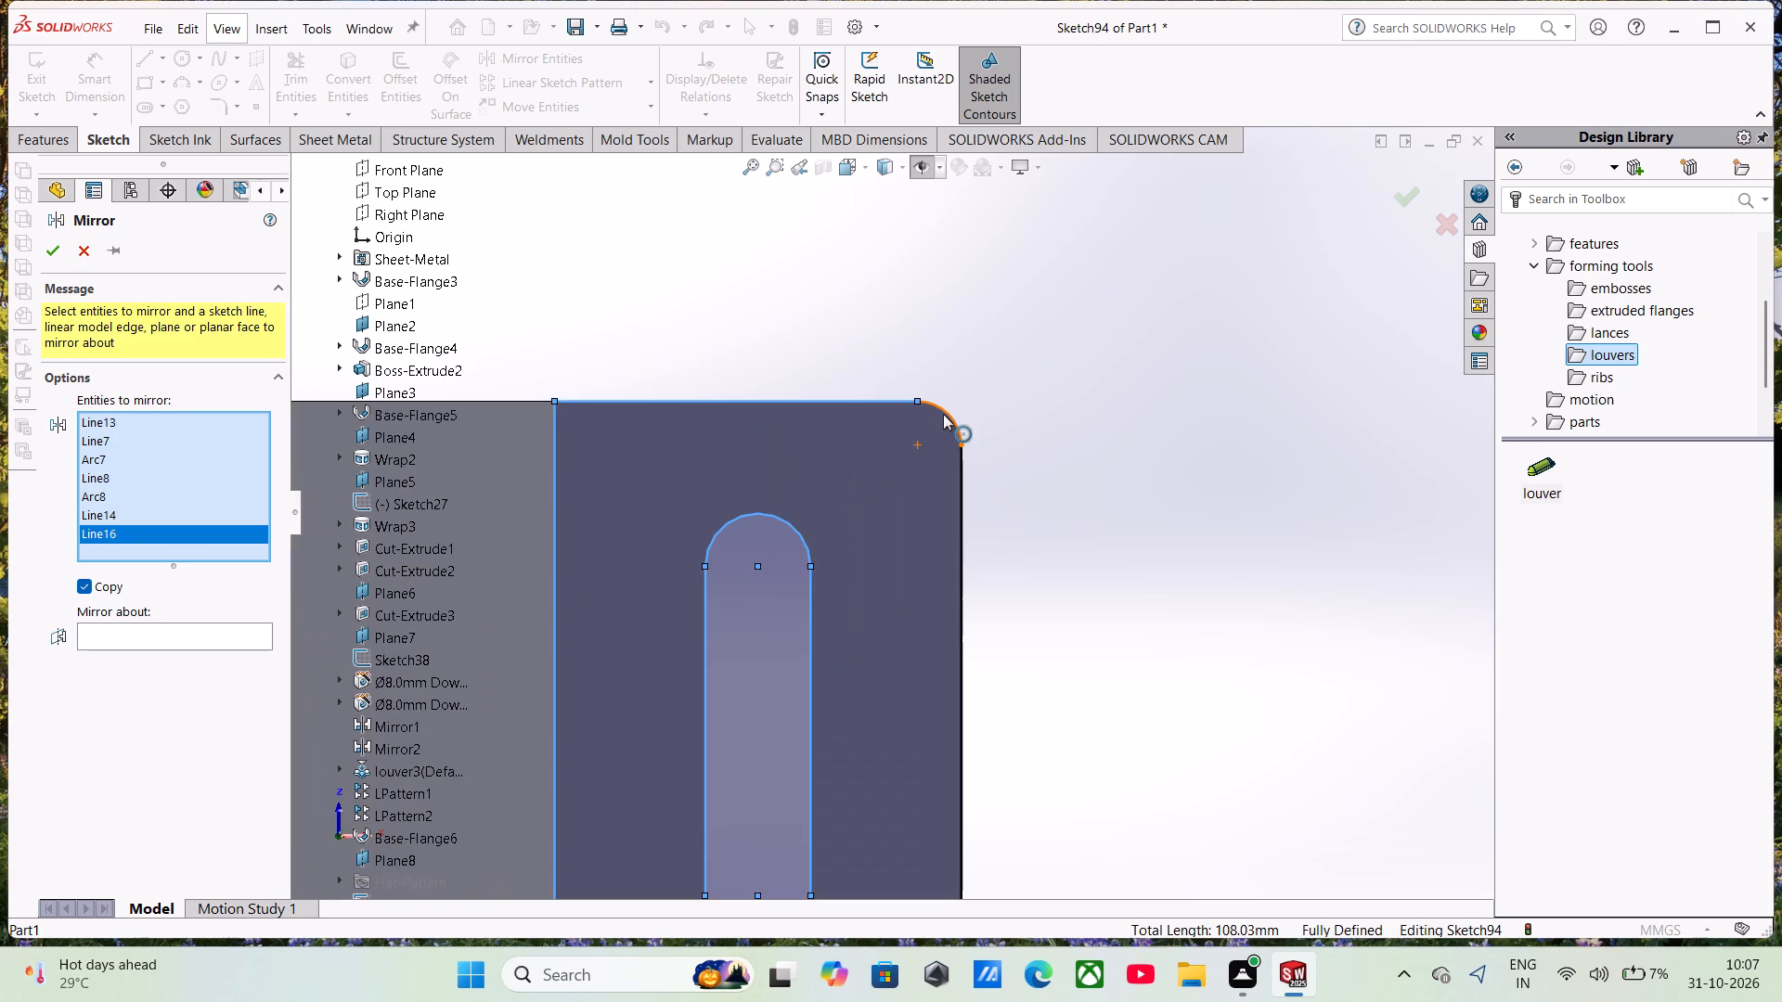
click(943, 414)
click(960, 493)
scroll(953, 511, up, 4)
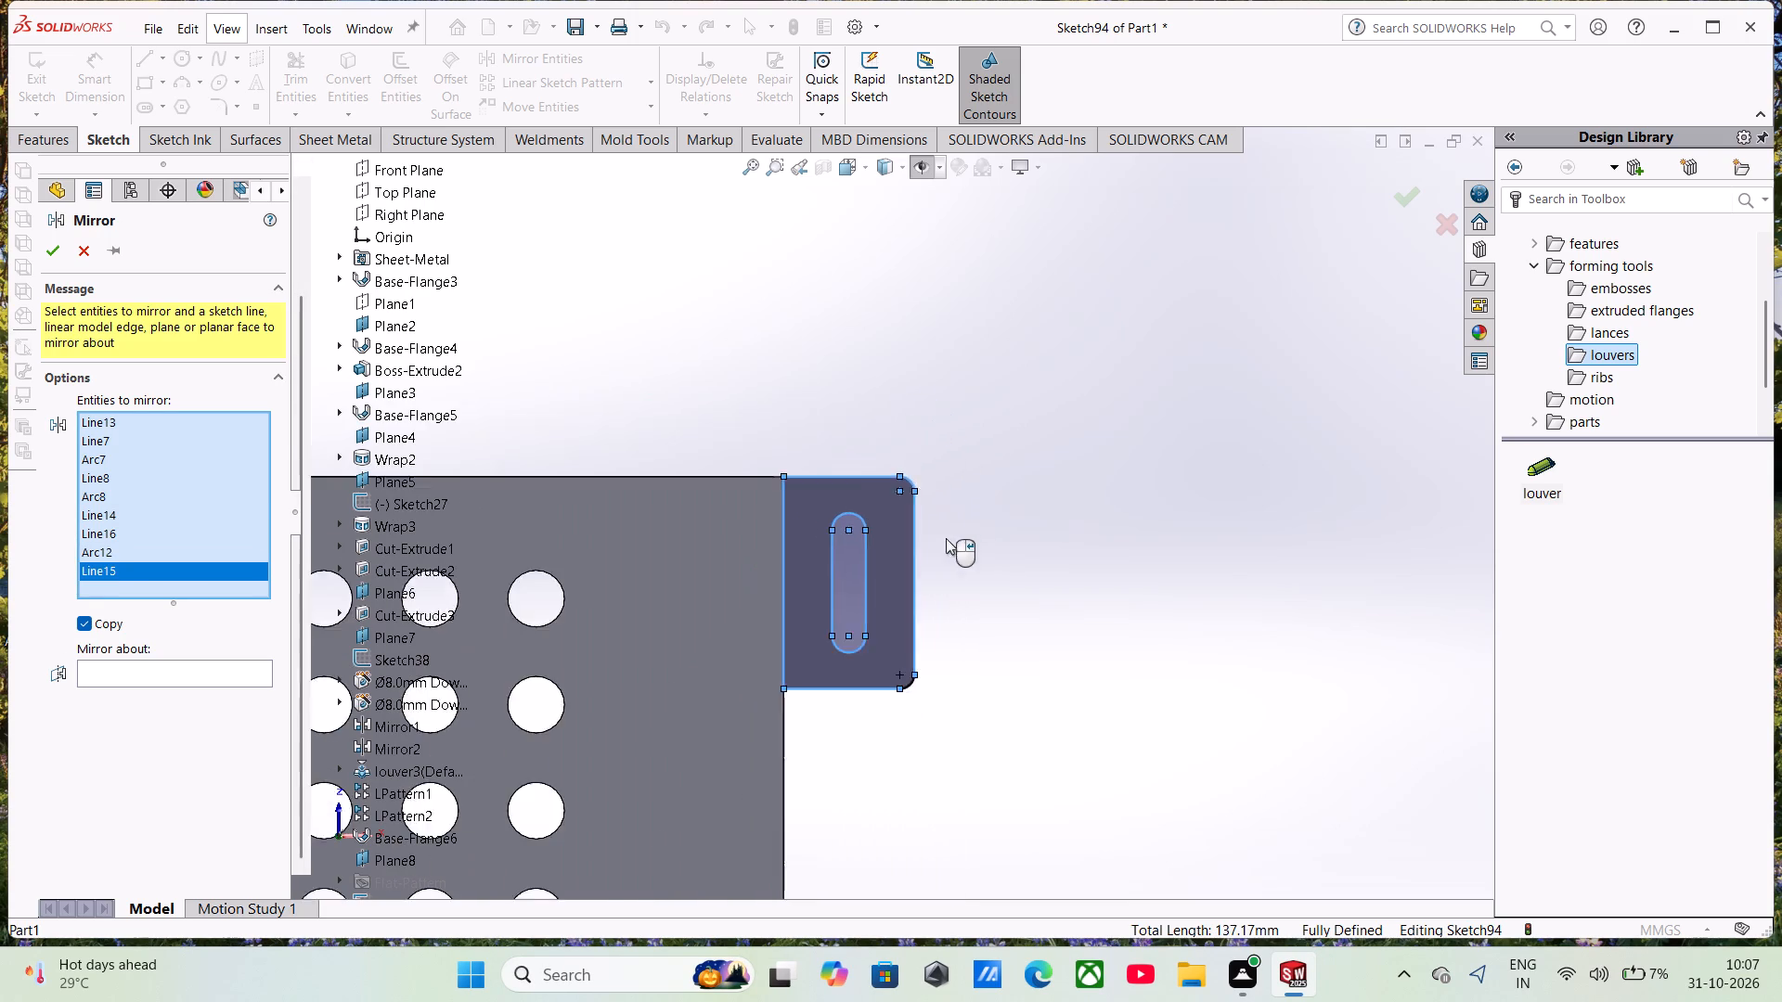
scroll(946, 538, up, 3)
scroll(880, 655, down, 7)
click(957, 550)
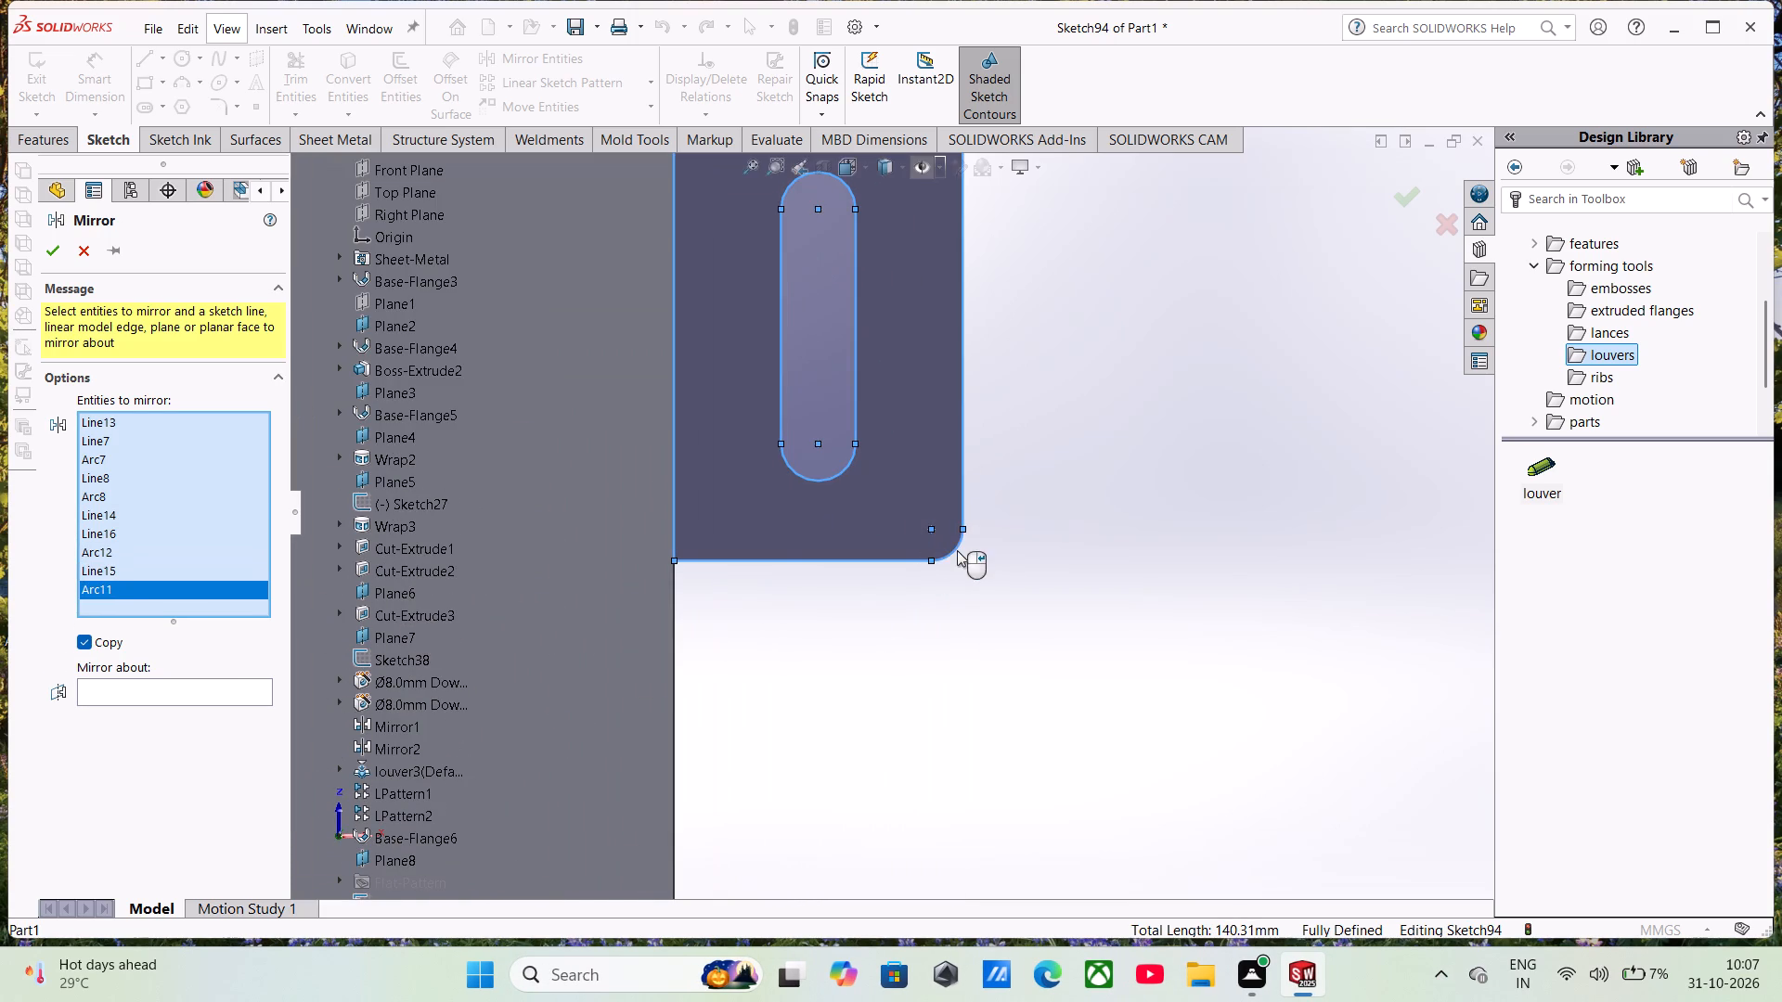
scroll(946, 552, up, 4)
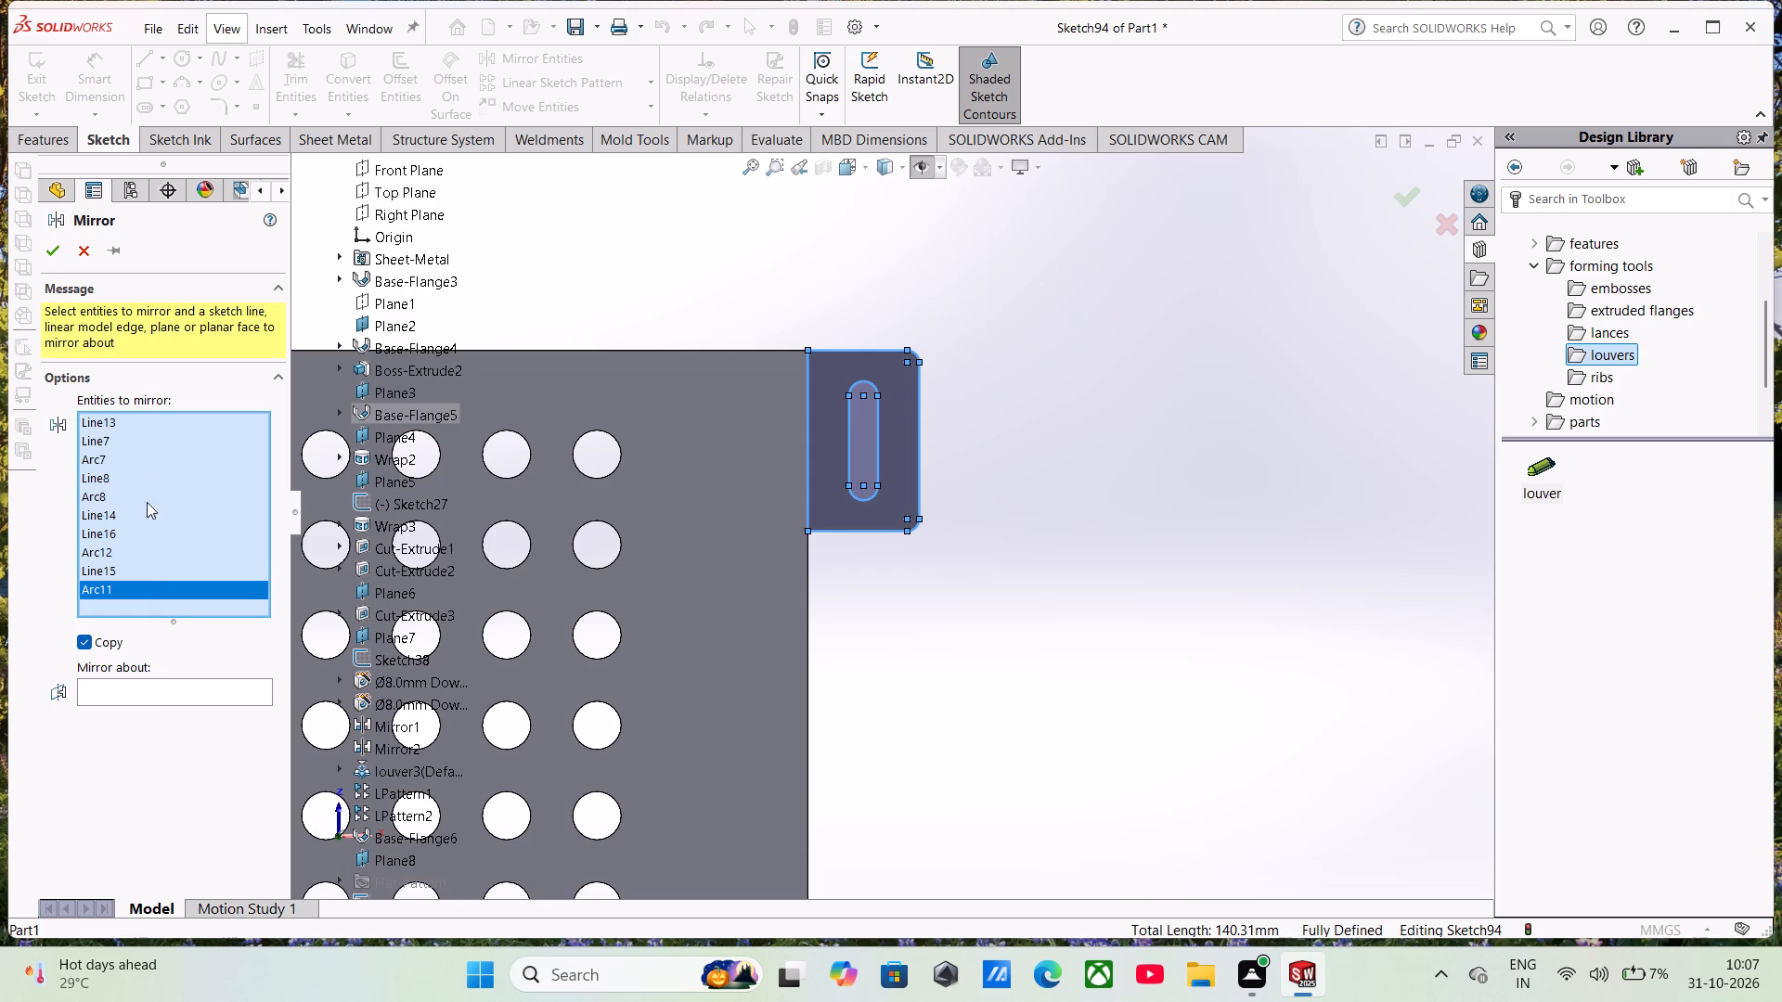
Mirror the selected tab and slot profile about the Right Plane, keeping the original.
click(160, 686)
scroll(530, 666, up, 4)
scroll(716, 597, up, 1)
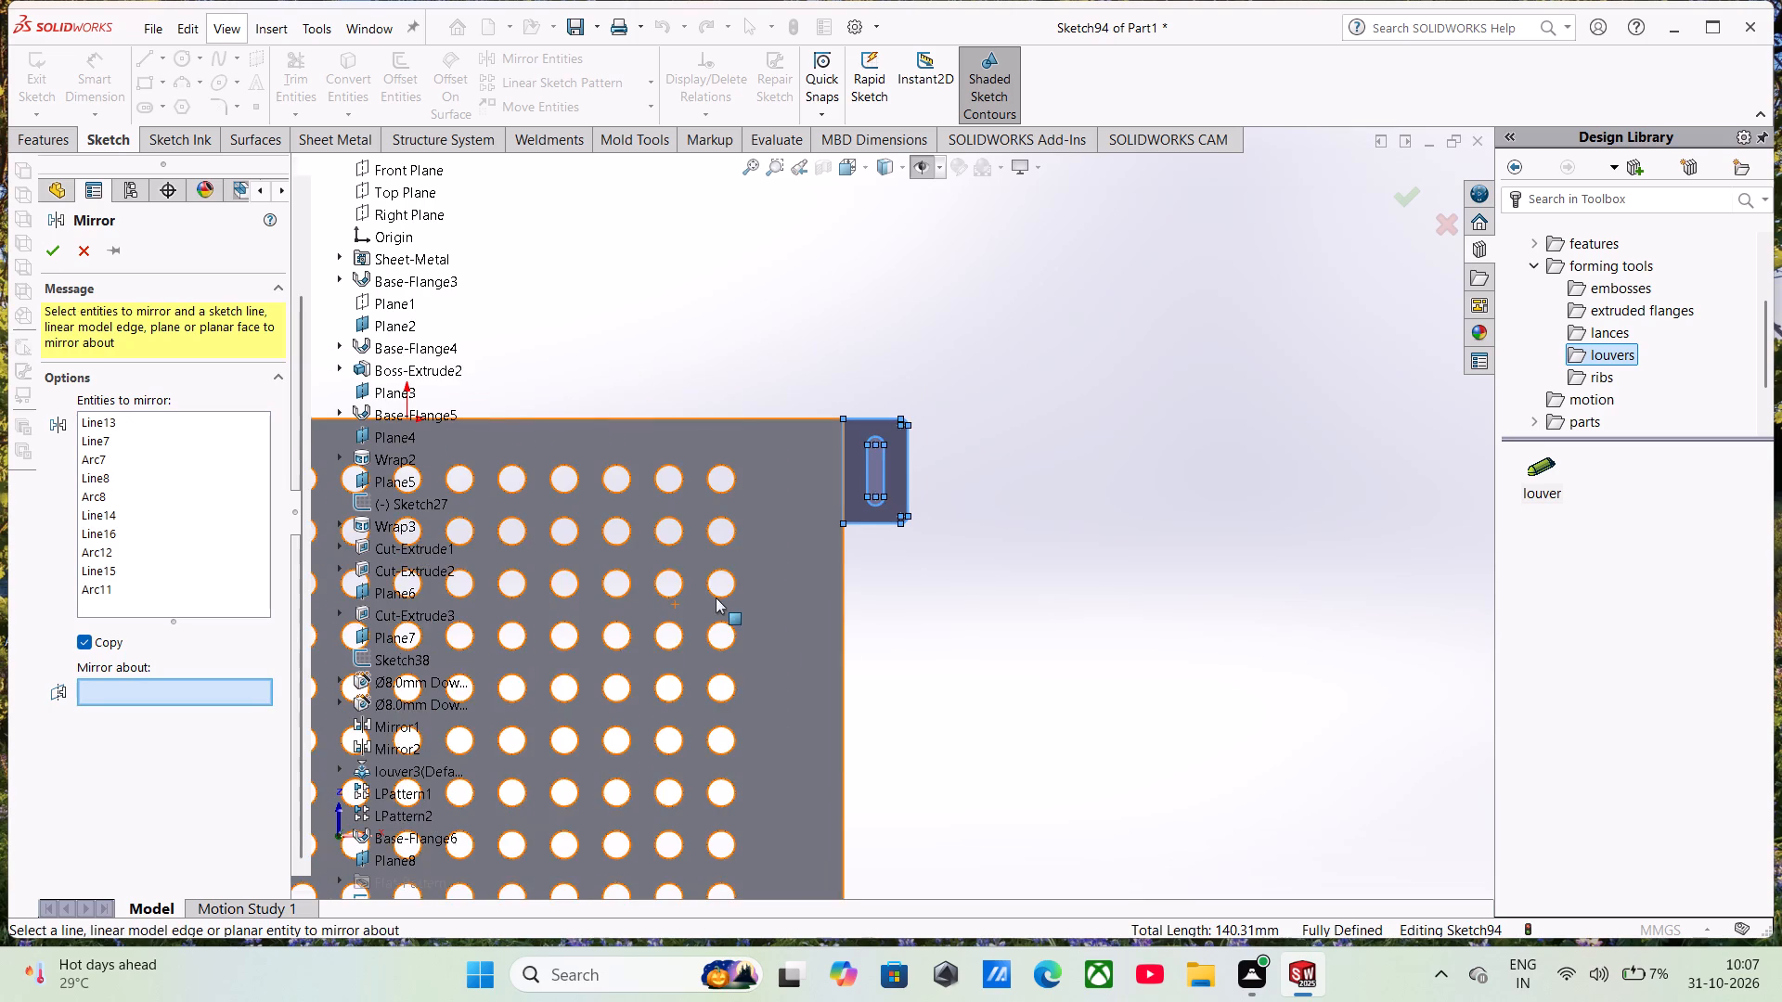
scroll(716, 597, up, 3)
scroll(676, 495, down, 5)
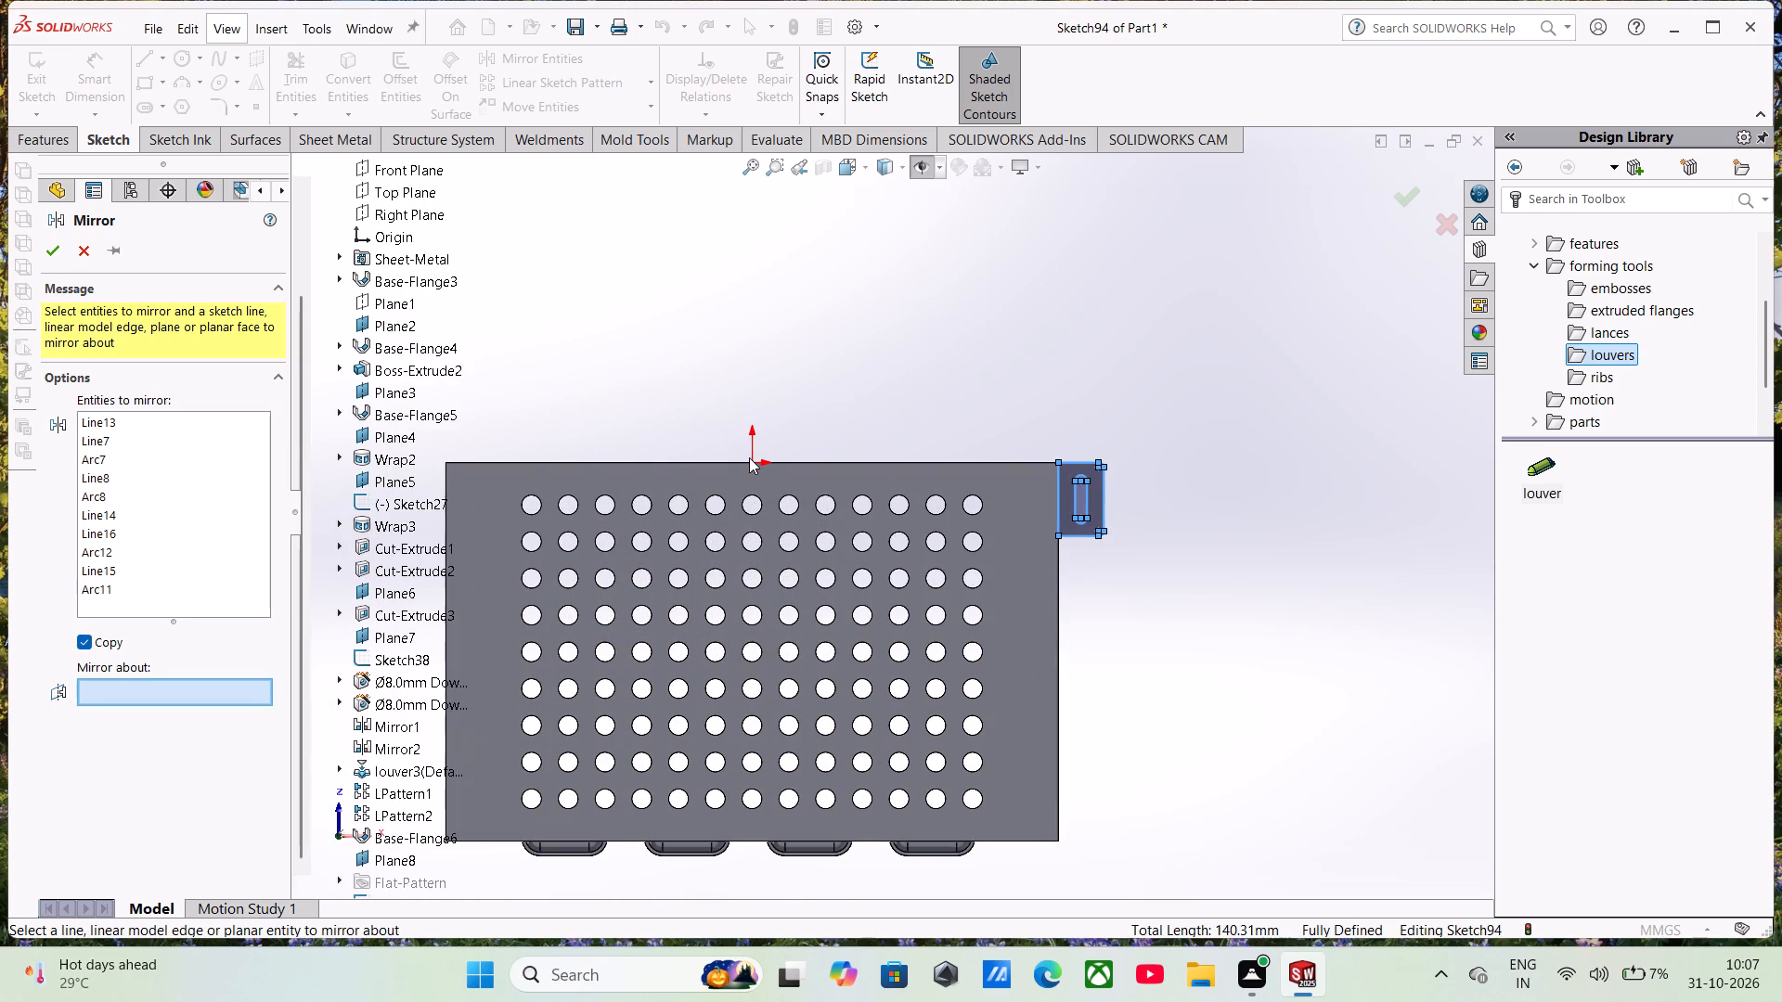
click(365, 211)
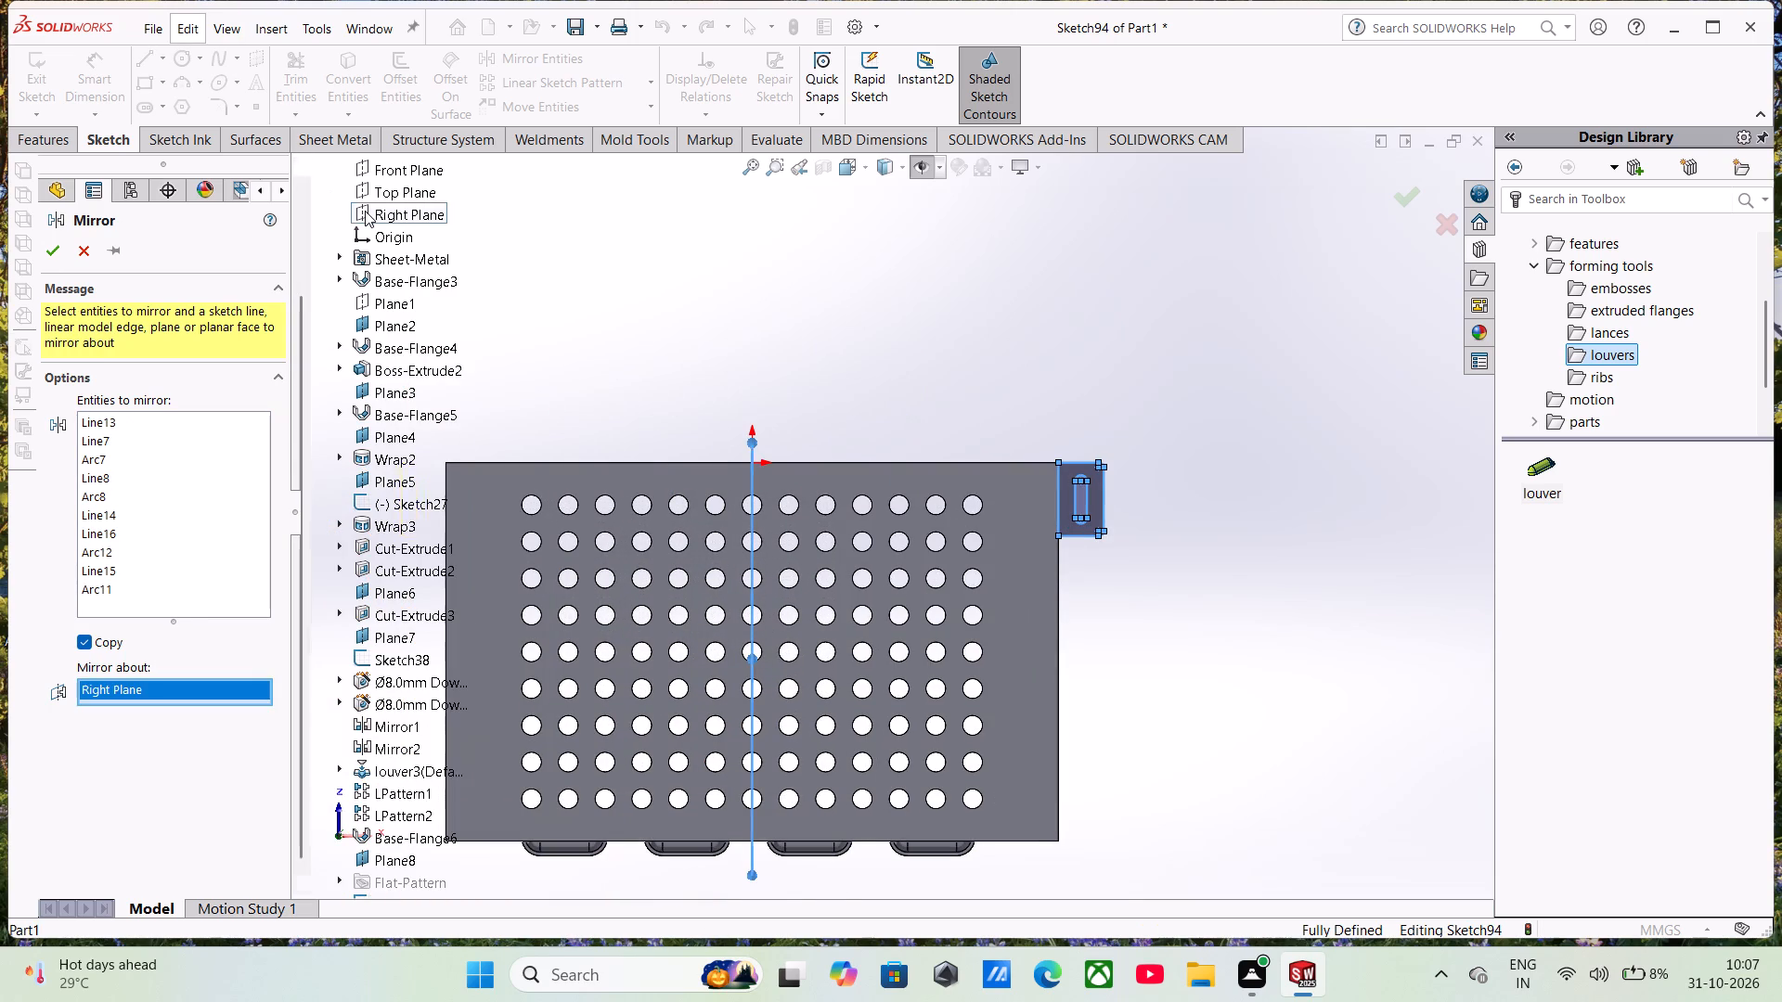
click(47, 253)
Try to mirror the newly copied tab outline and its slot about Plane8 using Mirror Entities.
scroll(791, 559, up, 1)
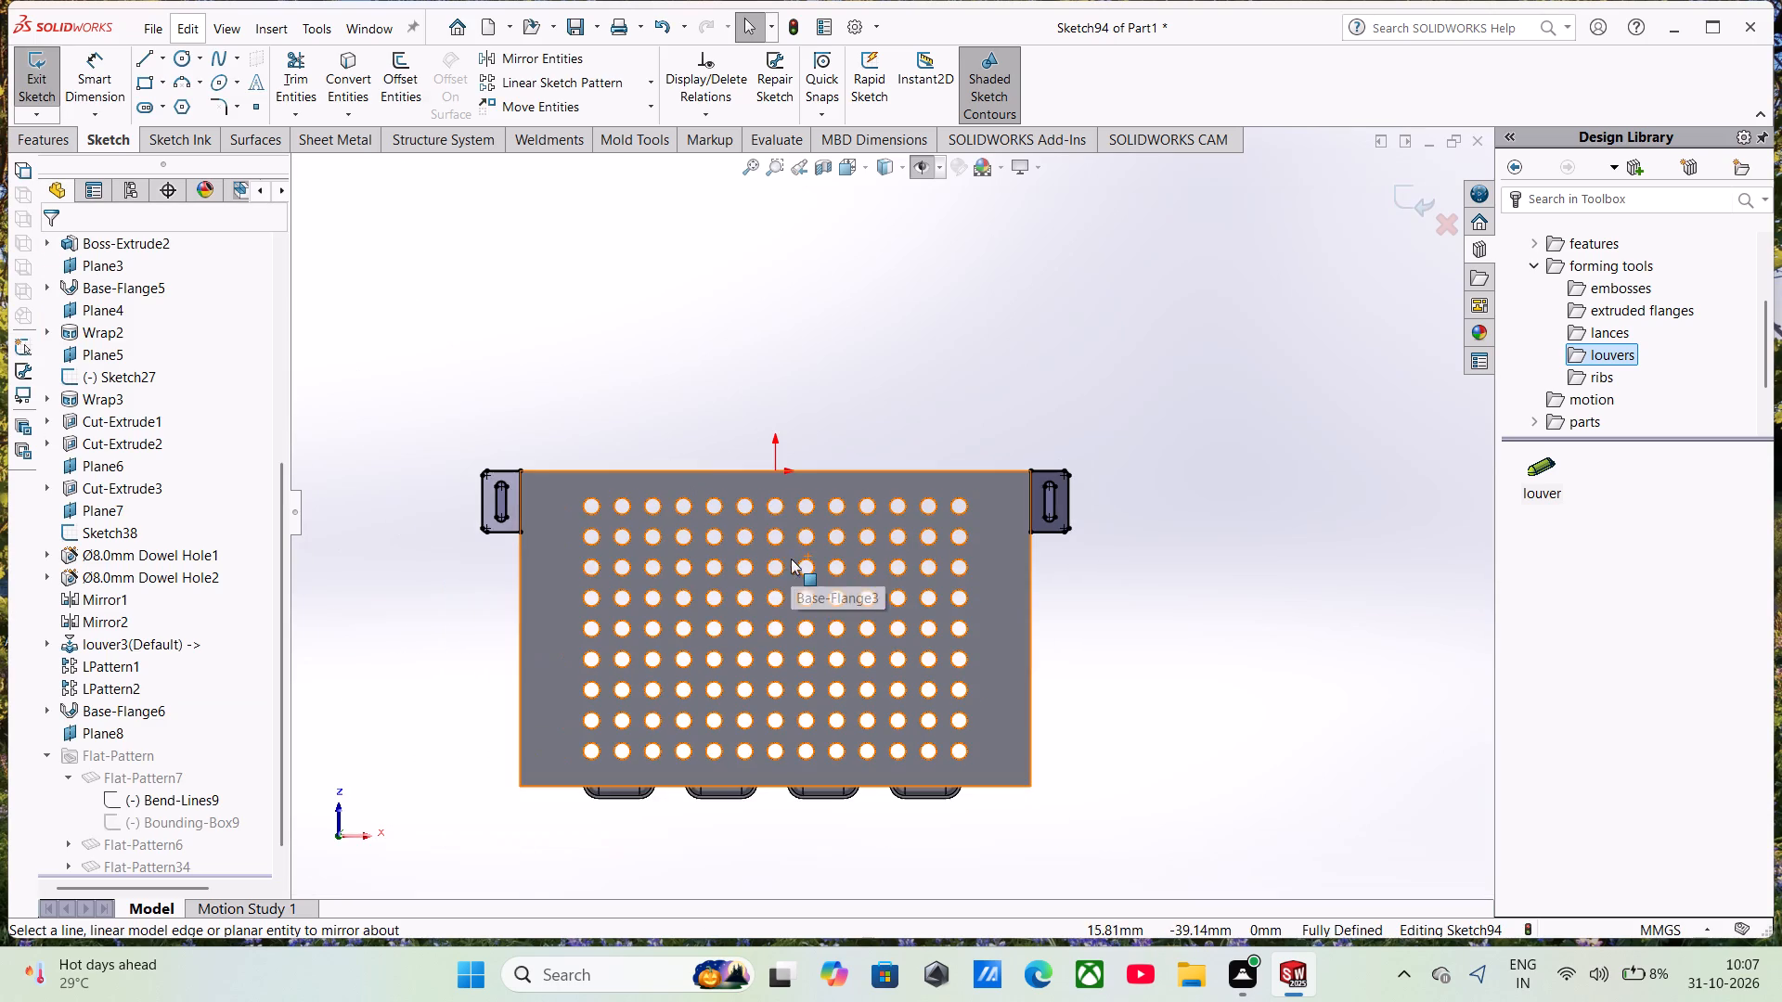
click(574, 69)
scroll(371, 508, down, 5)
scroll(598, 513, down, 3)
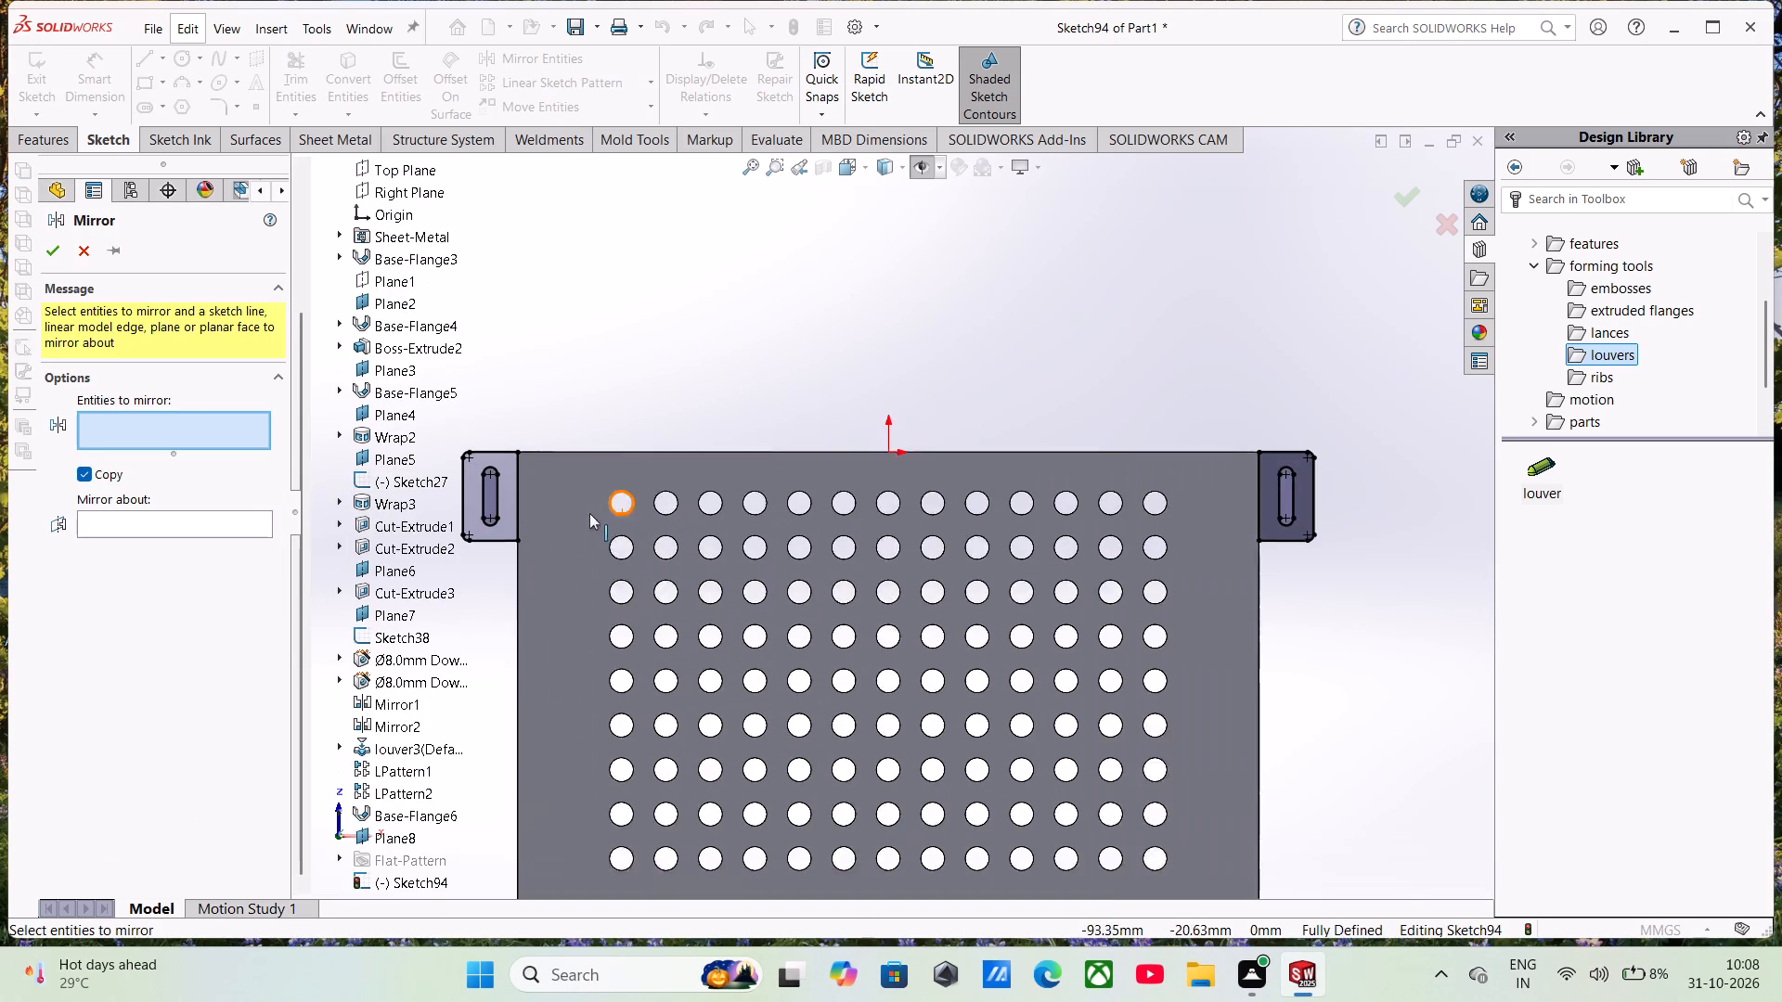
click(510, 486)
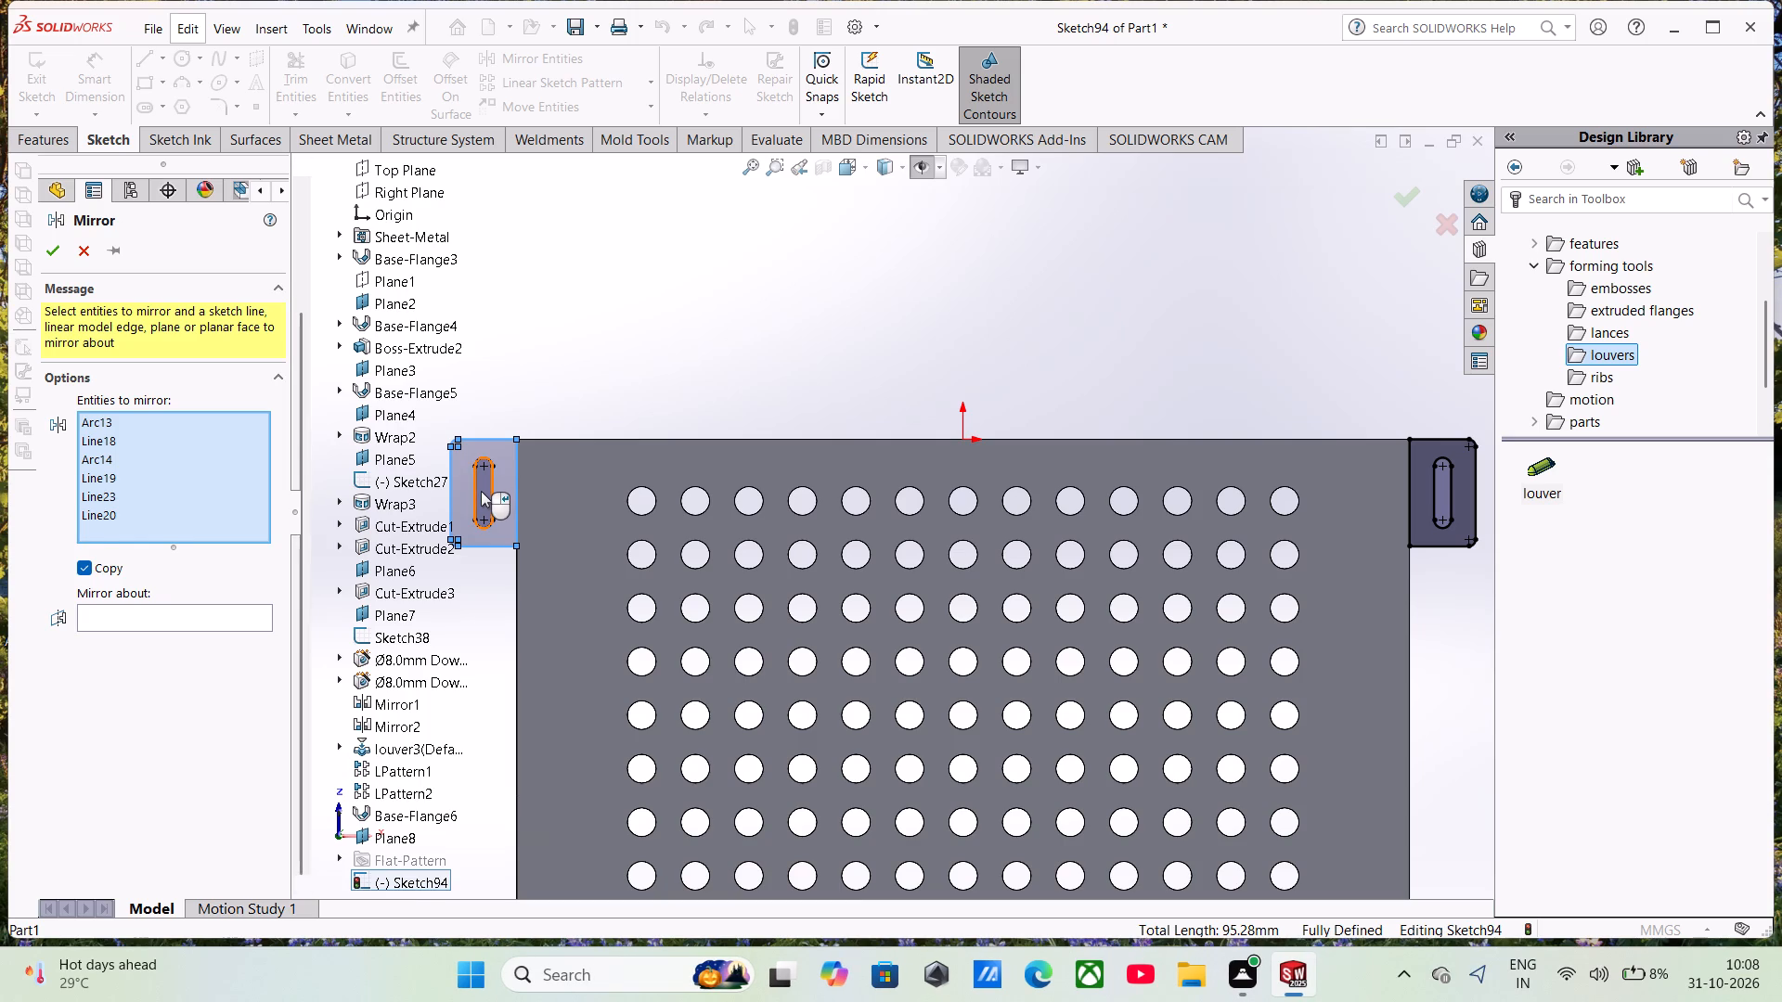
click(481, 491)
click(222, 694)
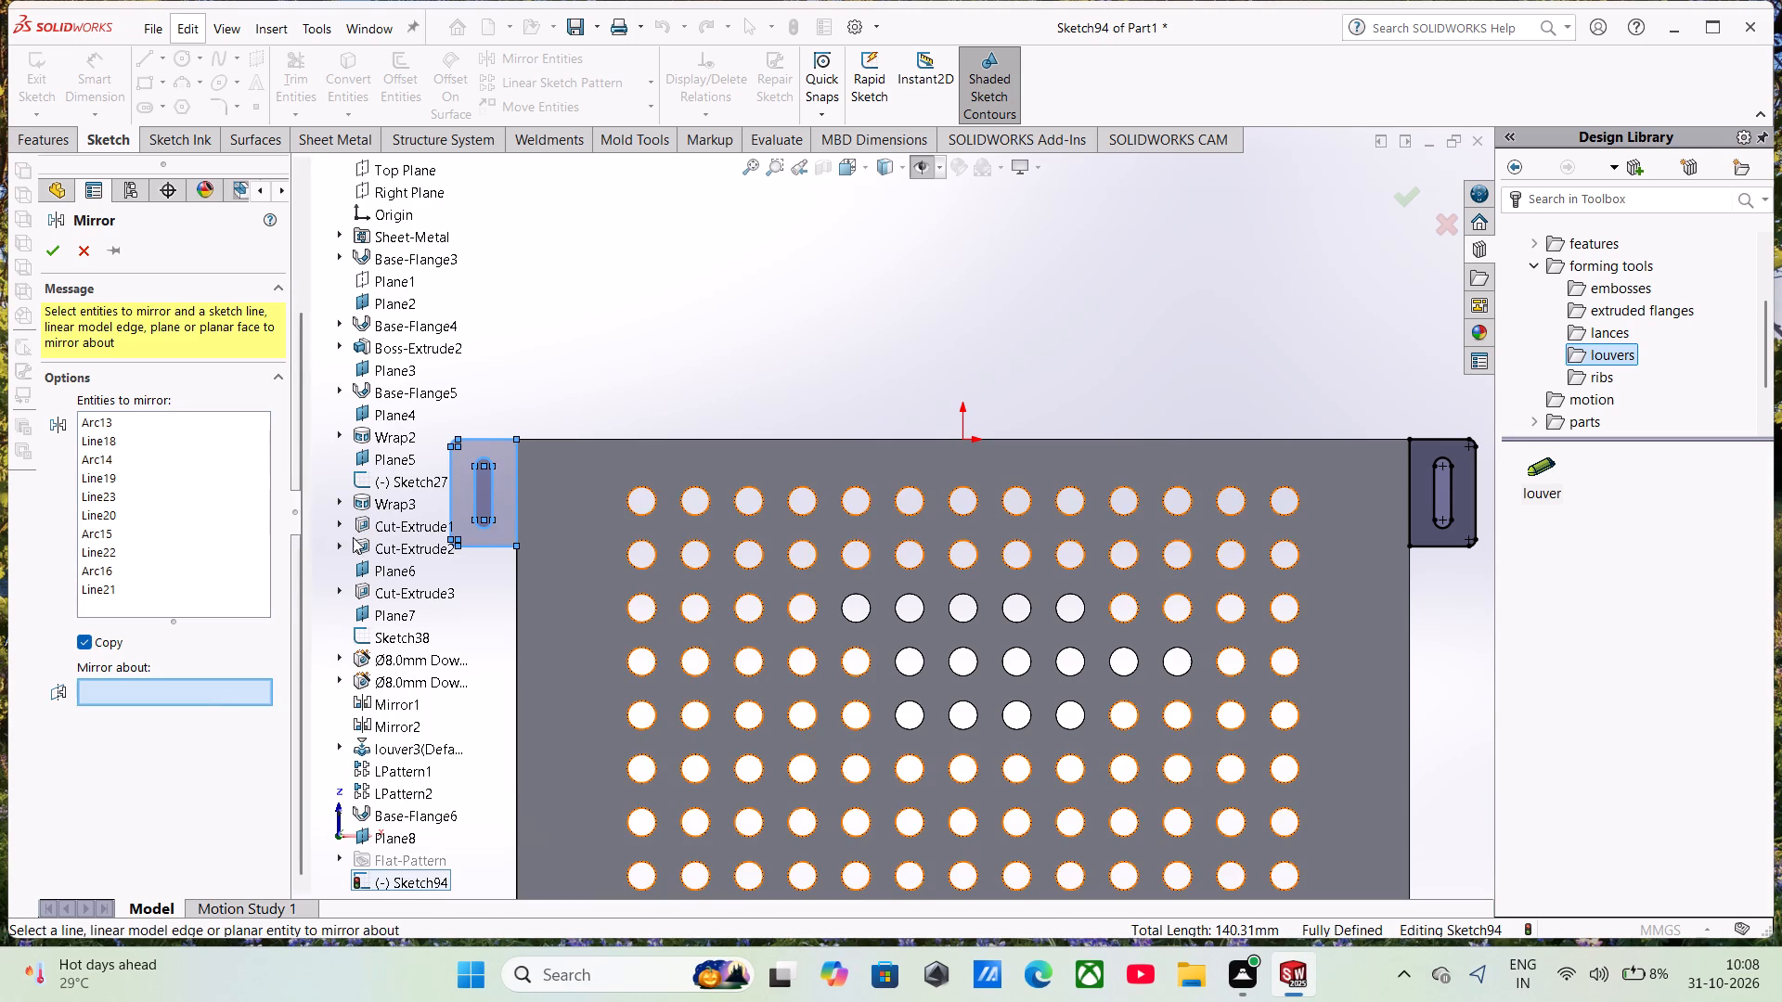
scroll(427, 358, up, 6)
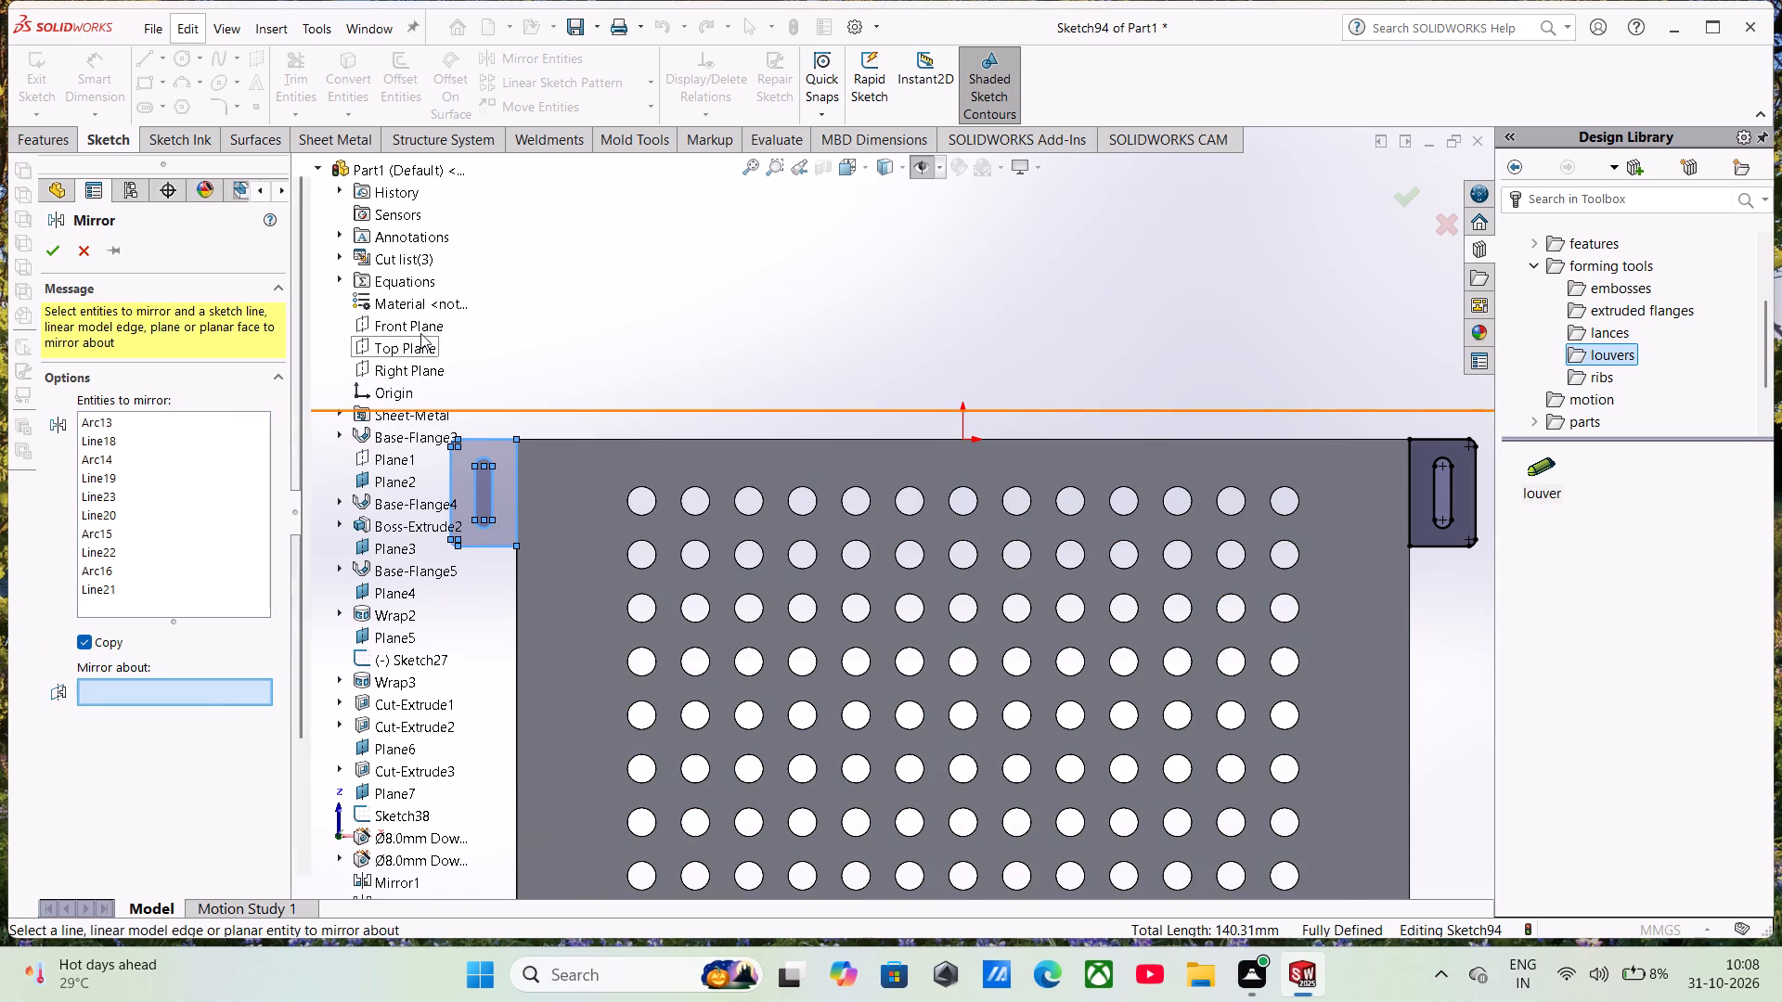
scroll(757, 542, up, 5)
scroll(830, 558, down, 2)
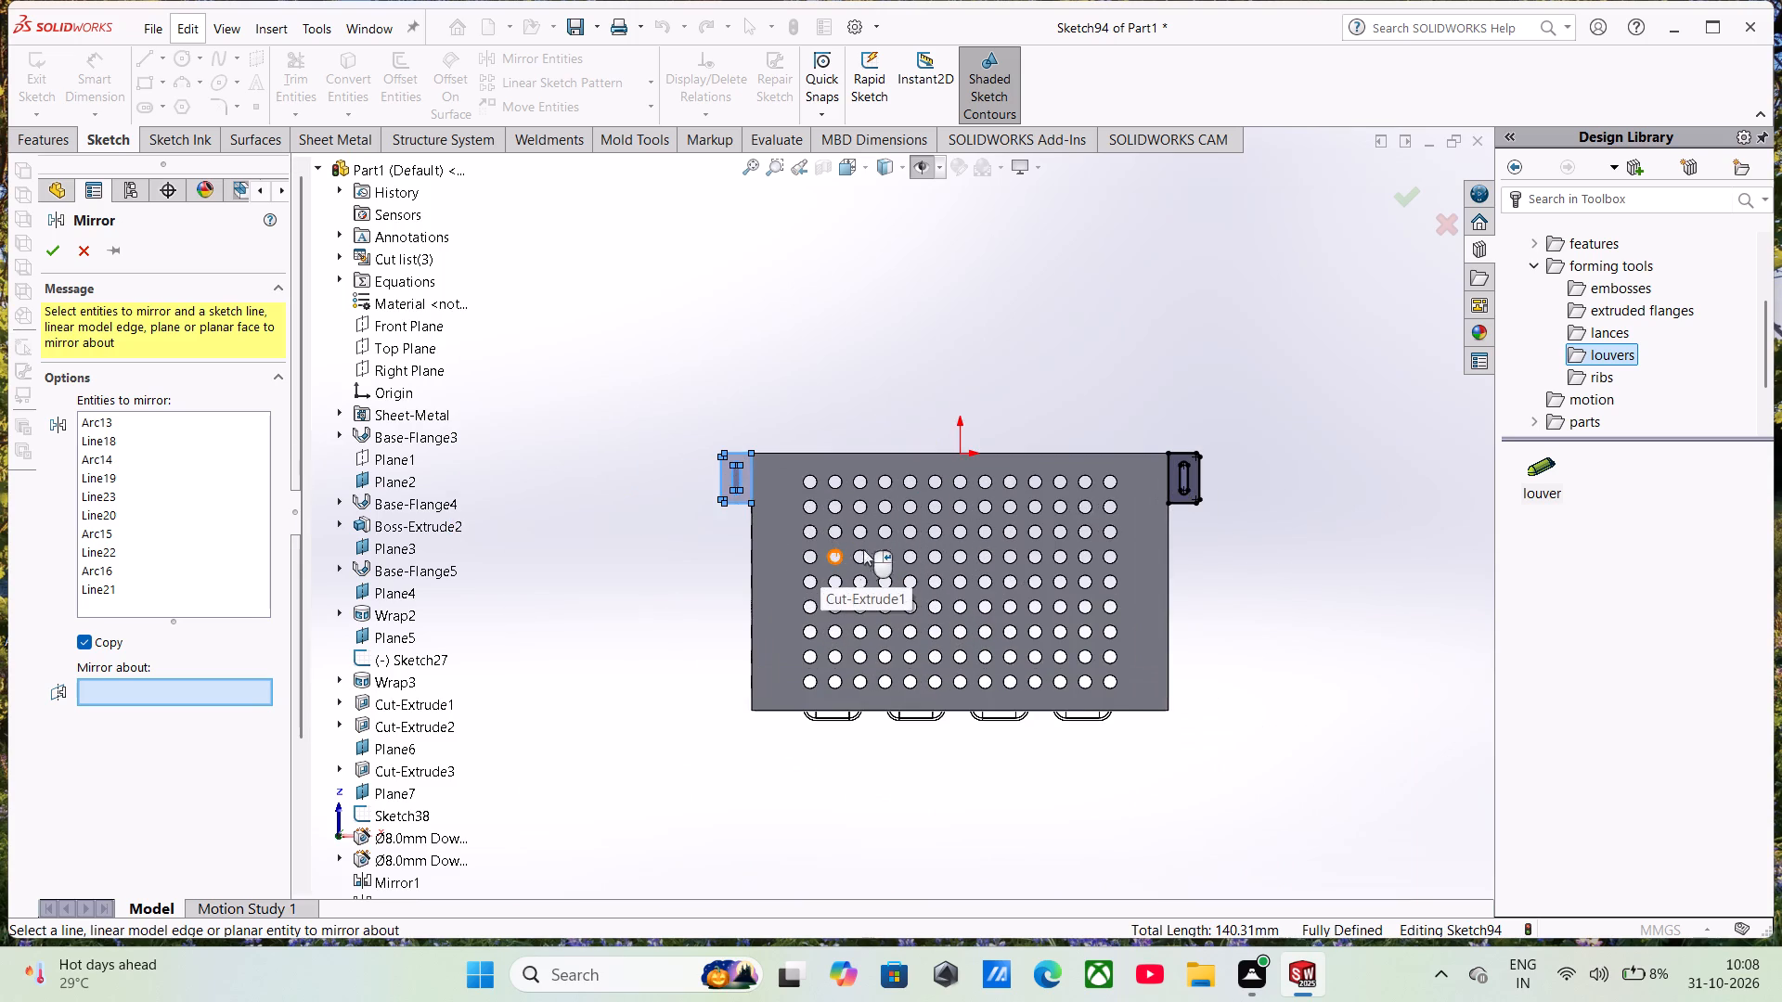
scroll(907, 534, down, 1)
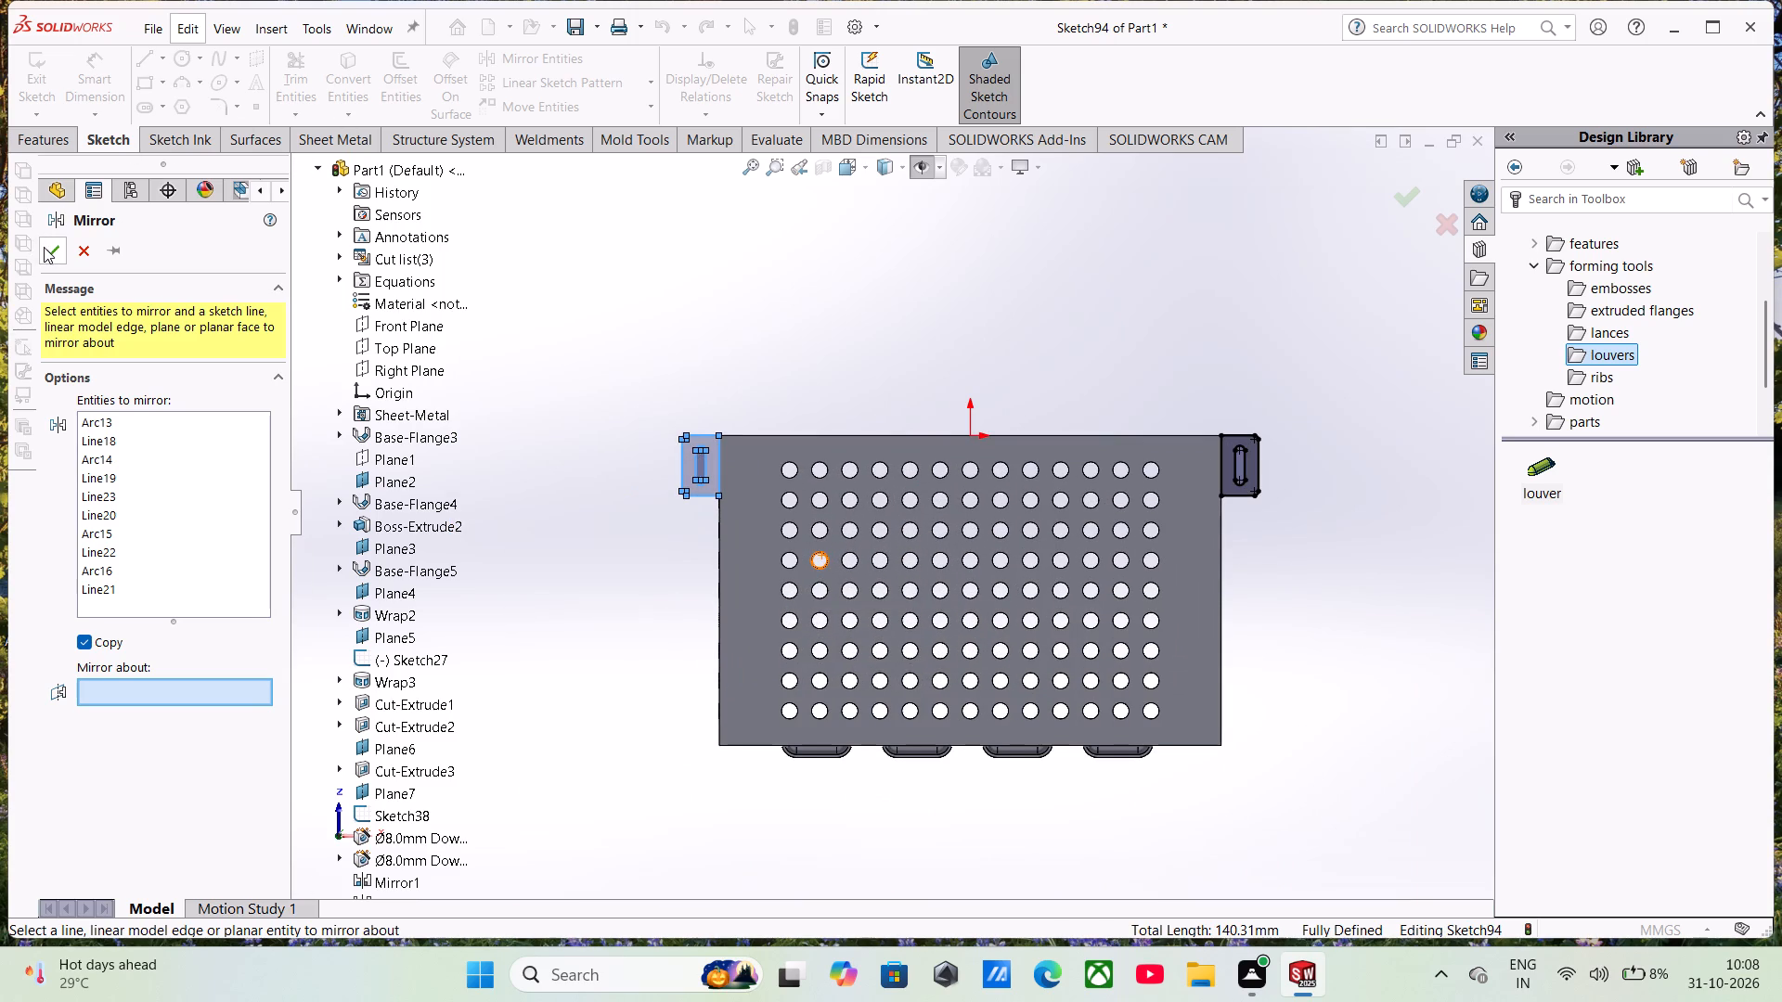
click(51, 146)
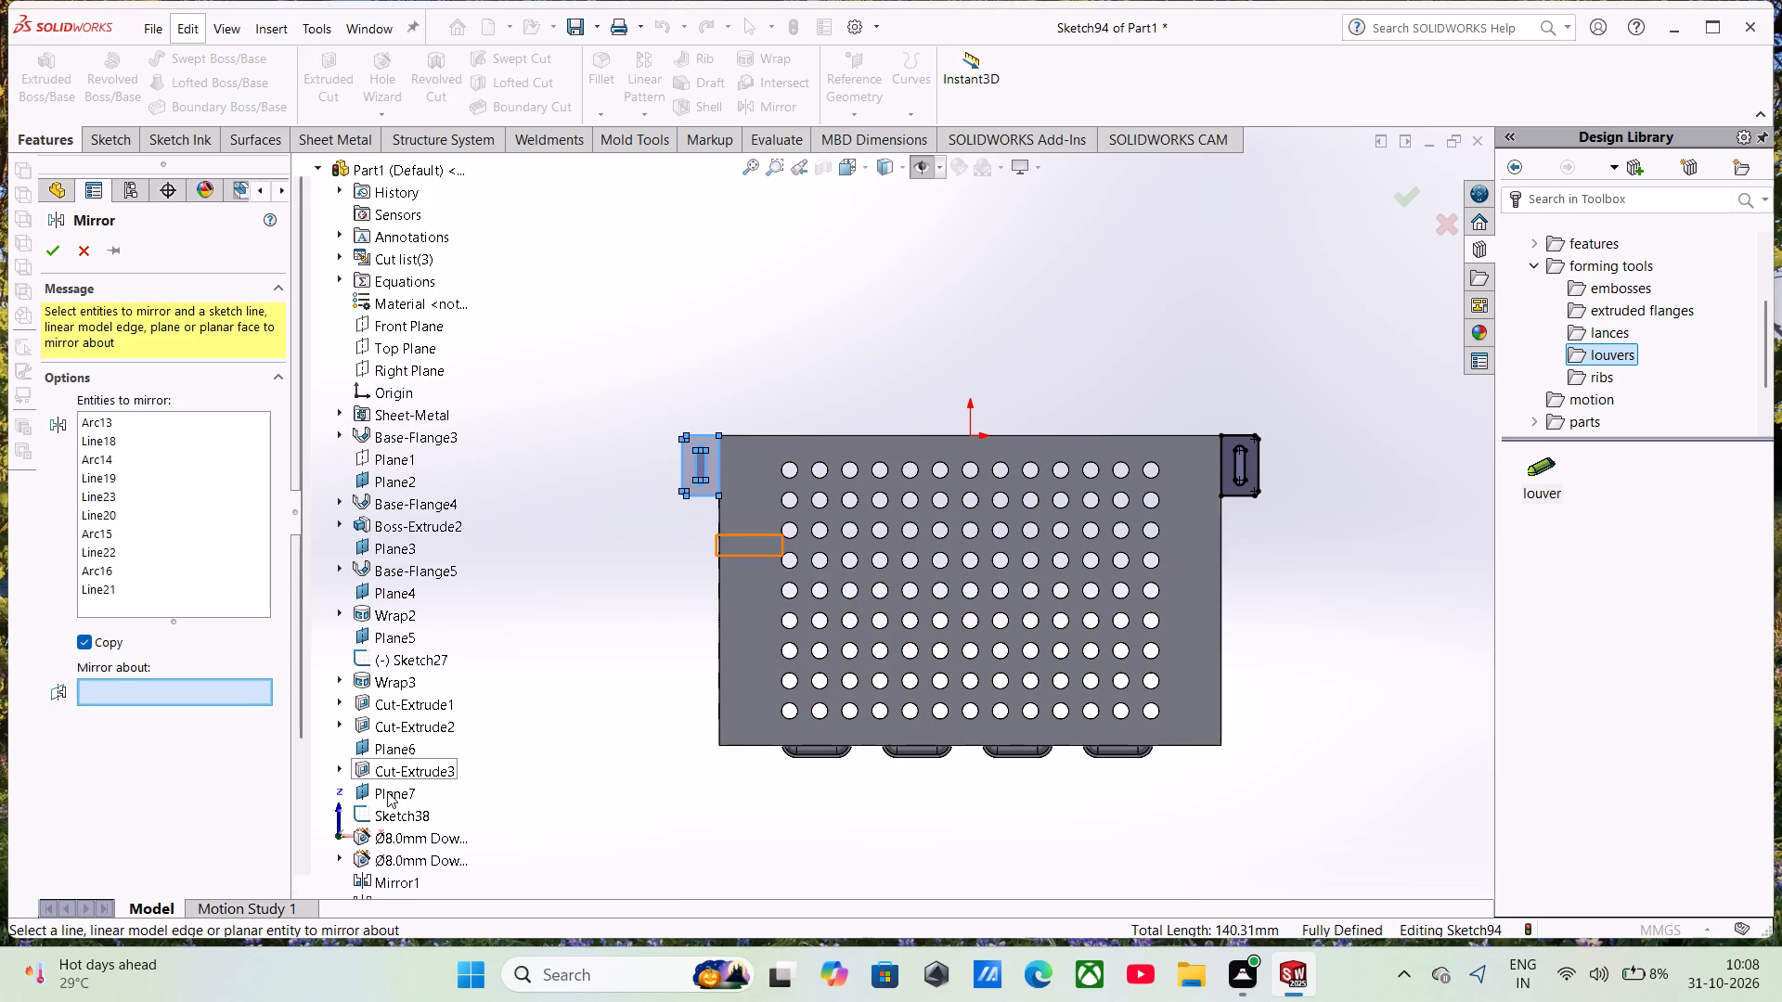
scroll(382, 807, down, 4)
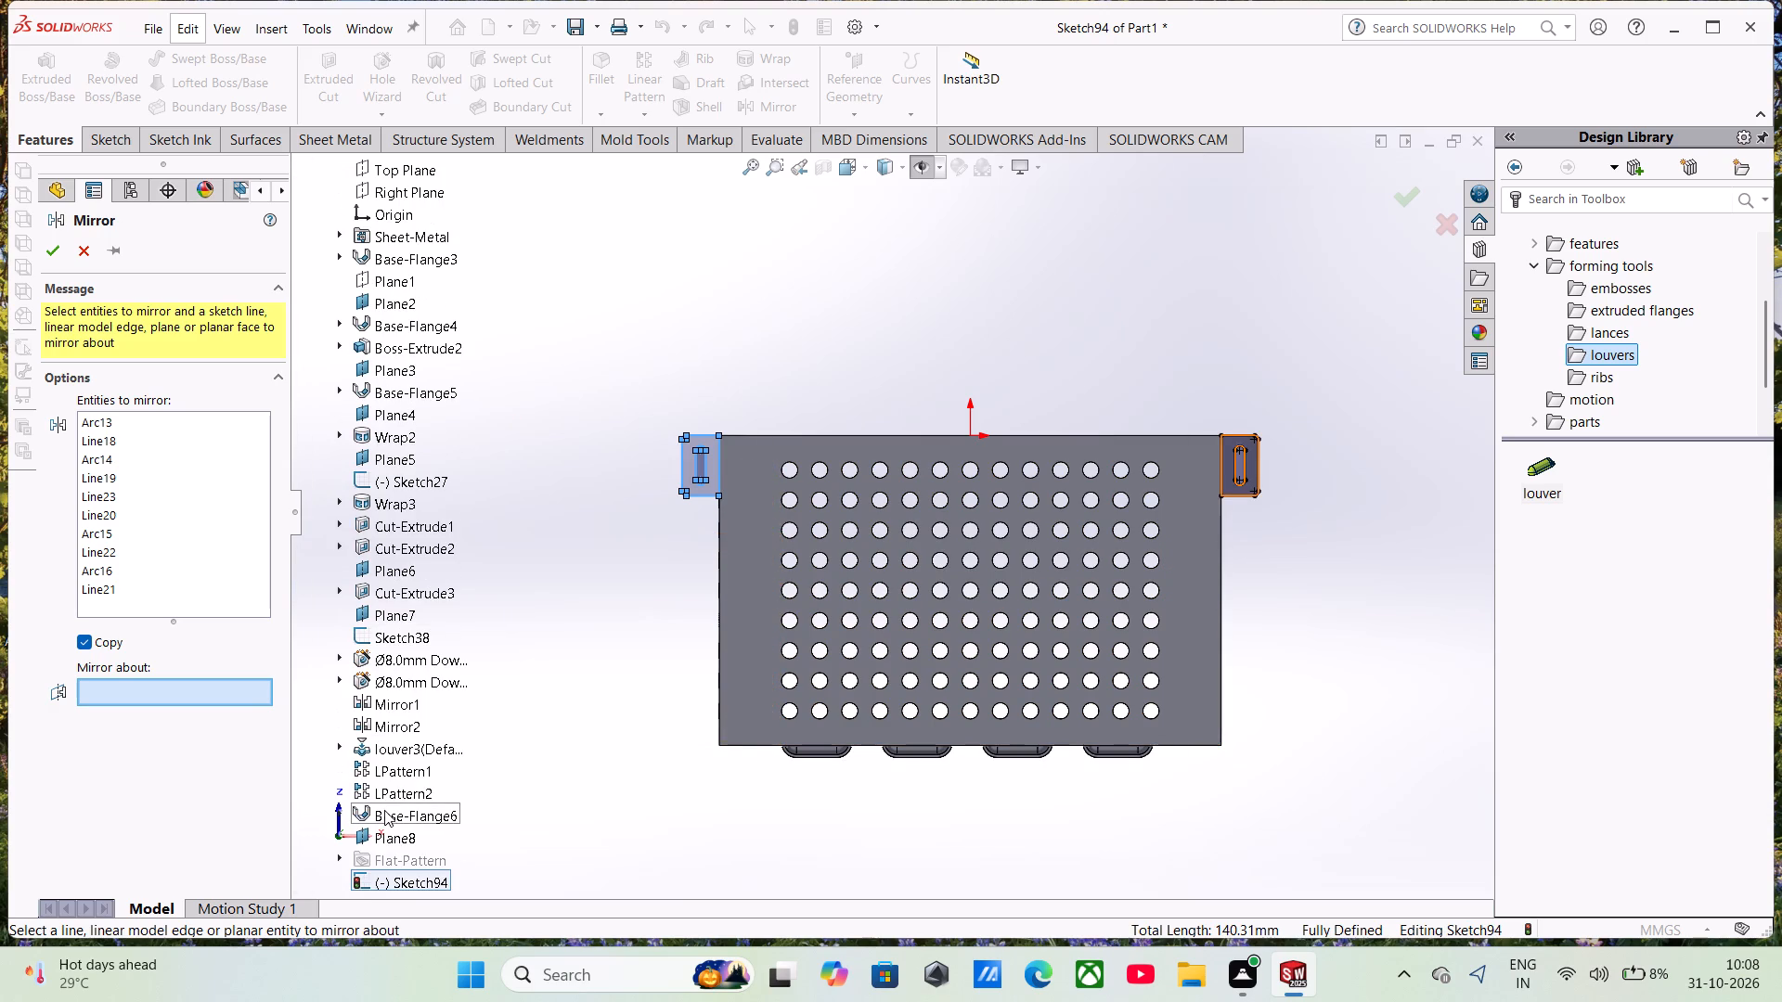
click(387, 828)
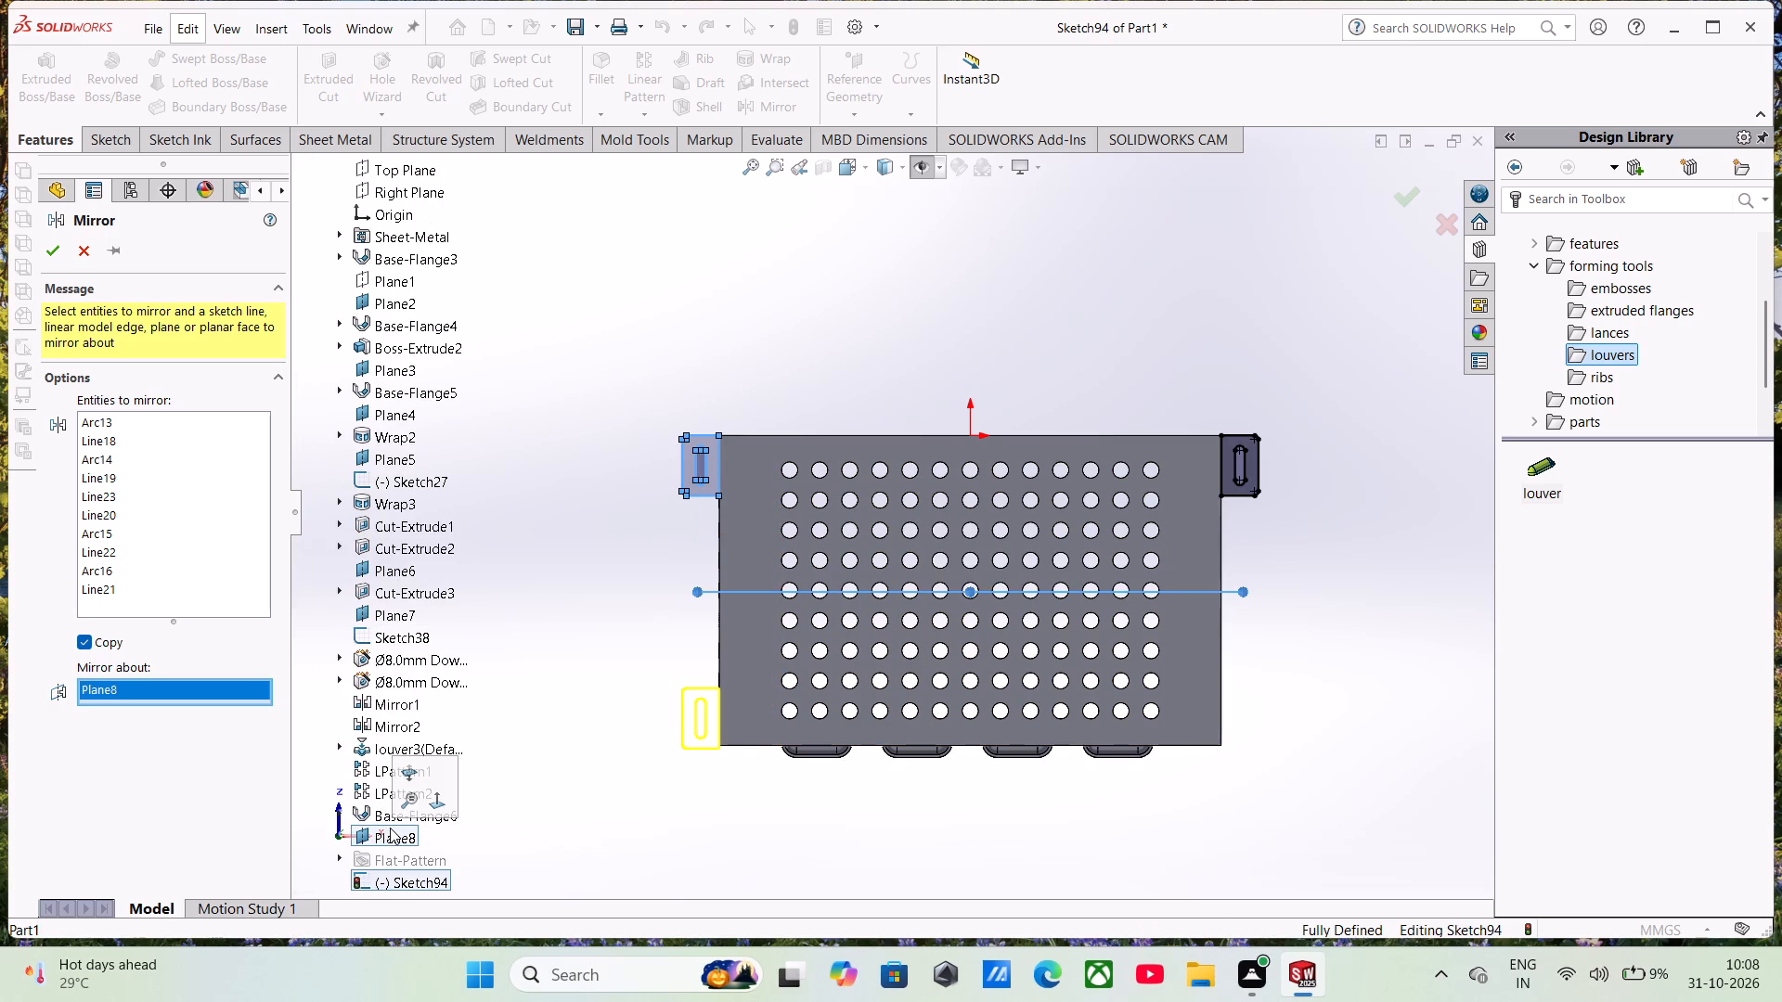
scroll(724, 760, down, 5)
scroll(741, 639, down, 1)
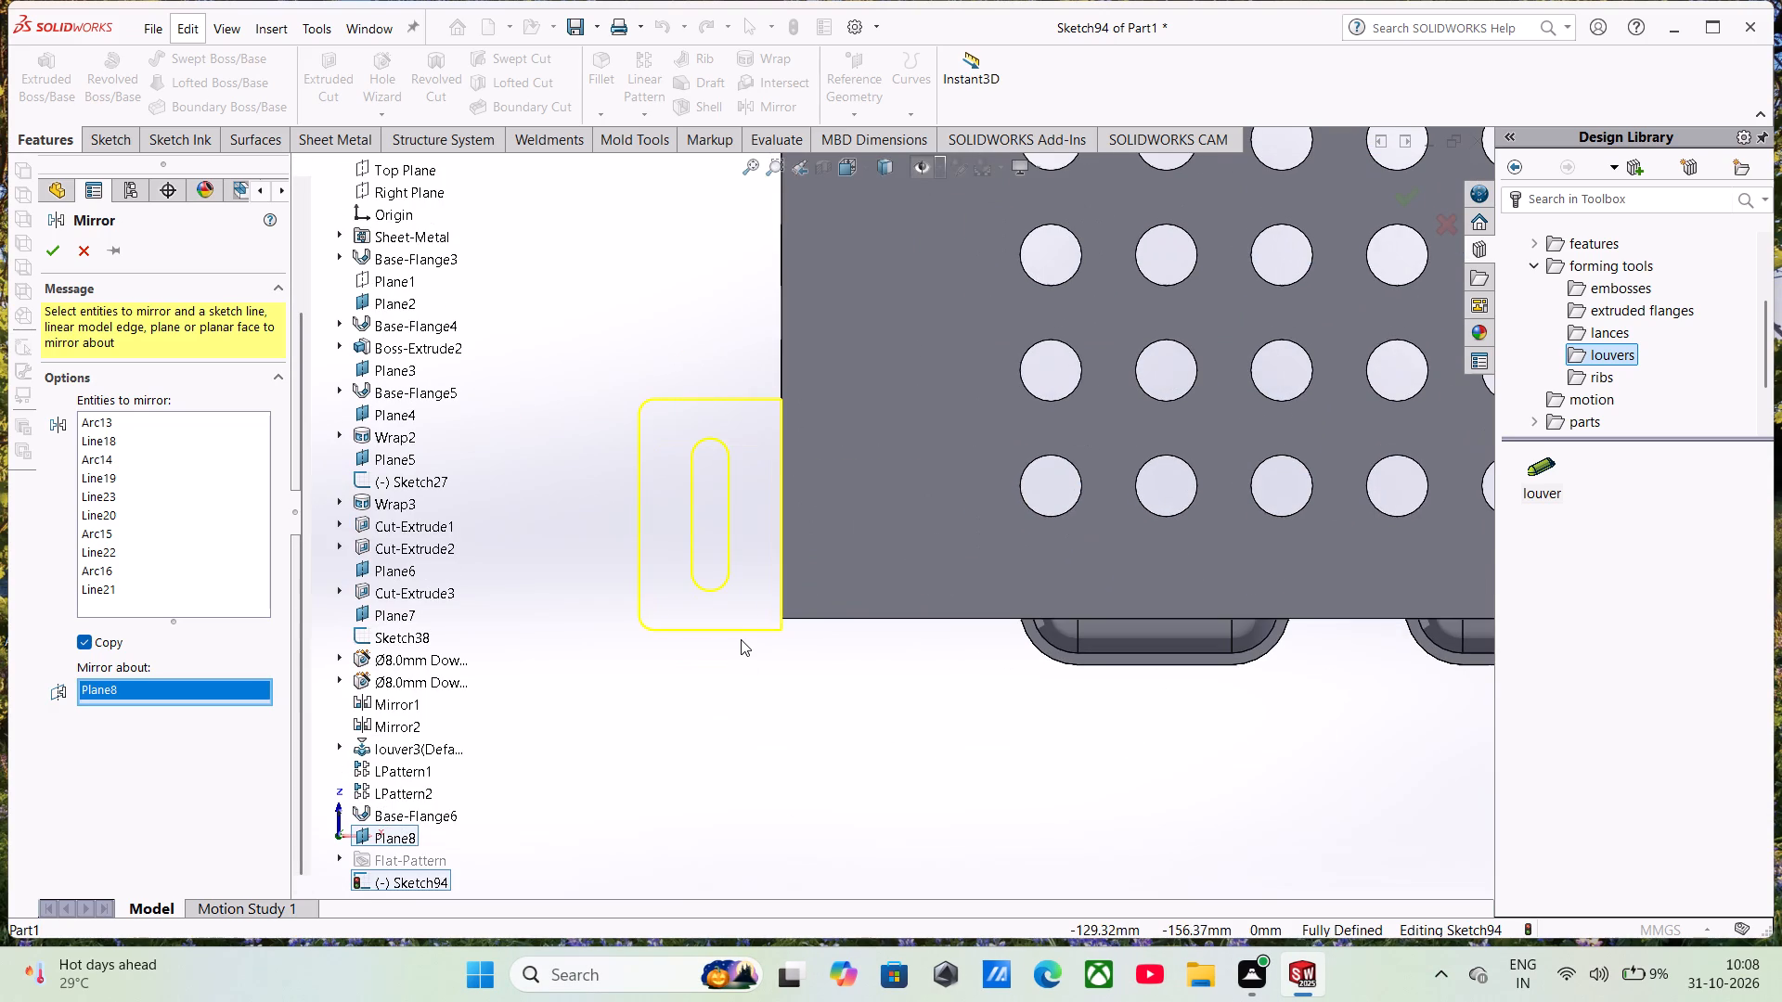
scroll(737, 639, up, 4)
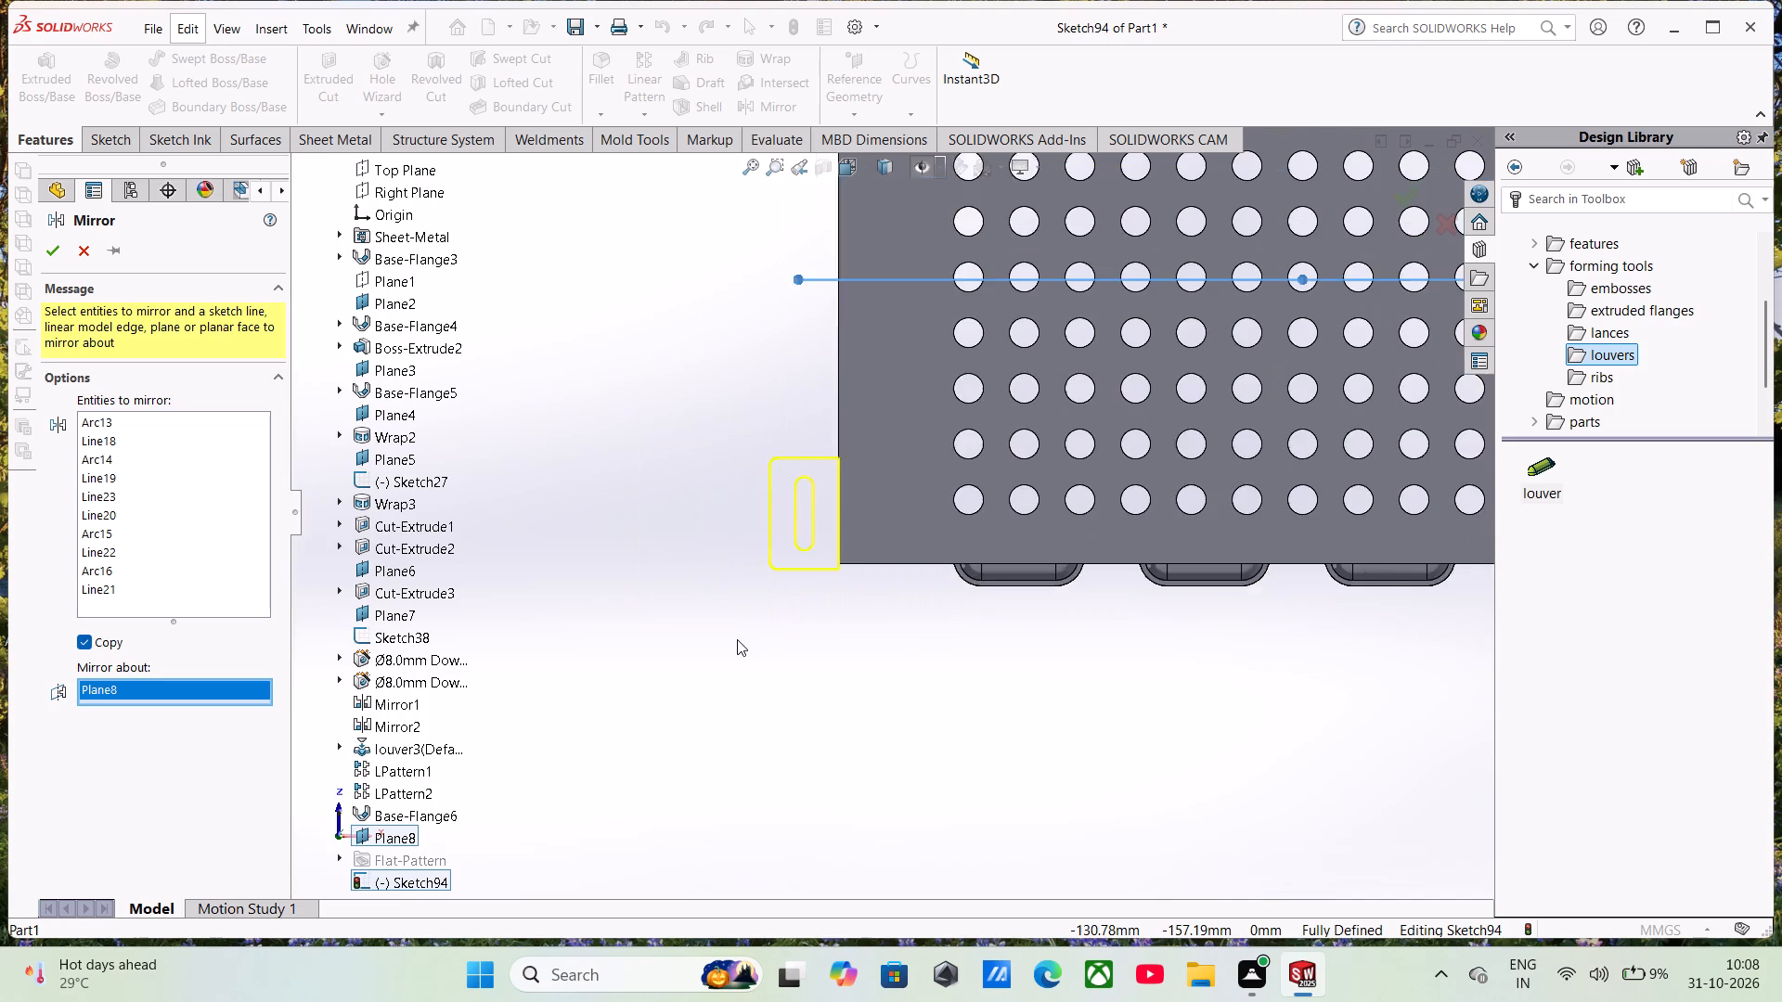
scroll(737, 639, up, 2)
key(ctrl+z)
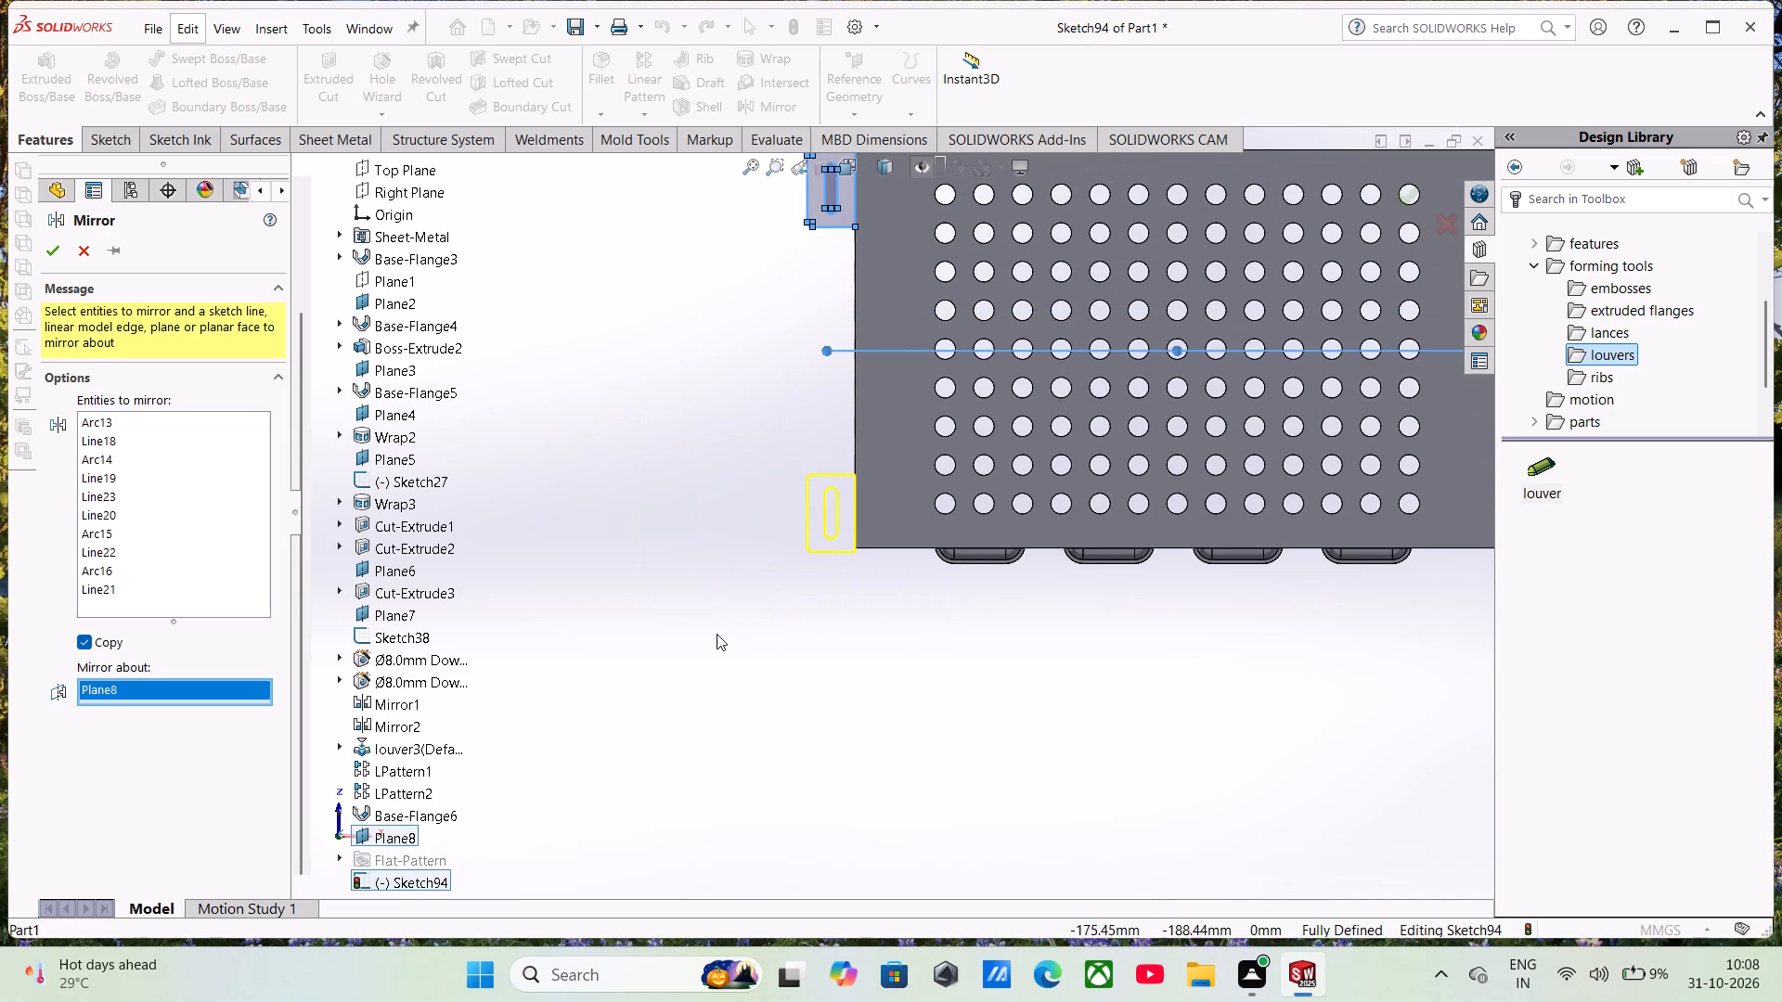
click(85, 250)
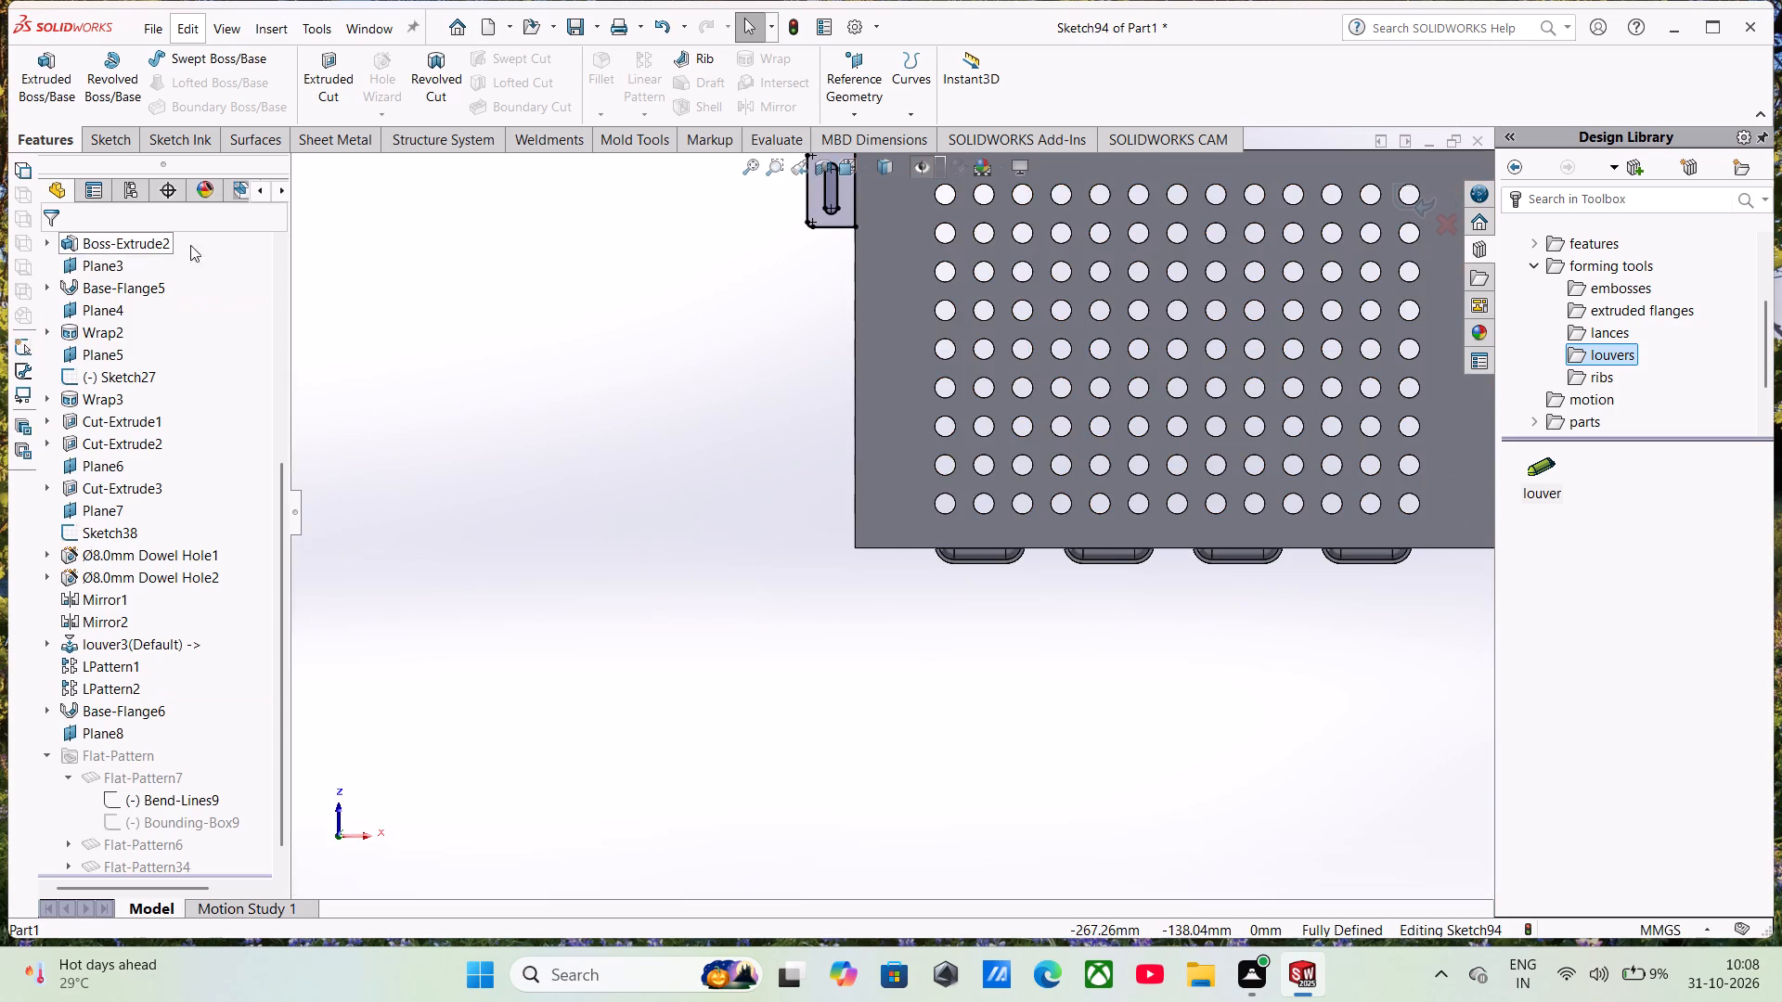
Sketch a horizontal line across the middle of the perforated face, starting on the enclosure's side edge below the copied tab.
click(93, 127)
click(146, 59)
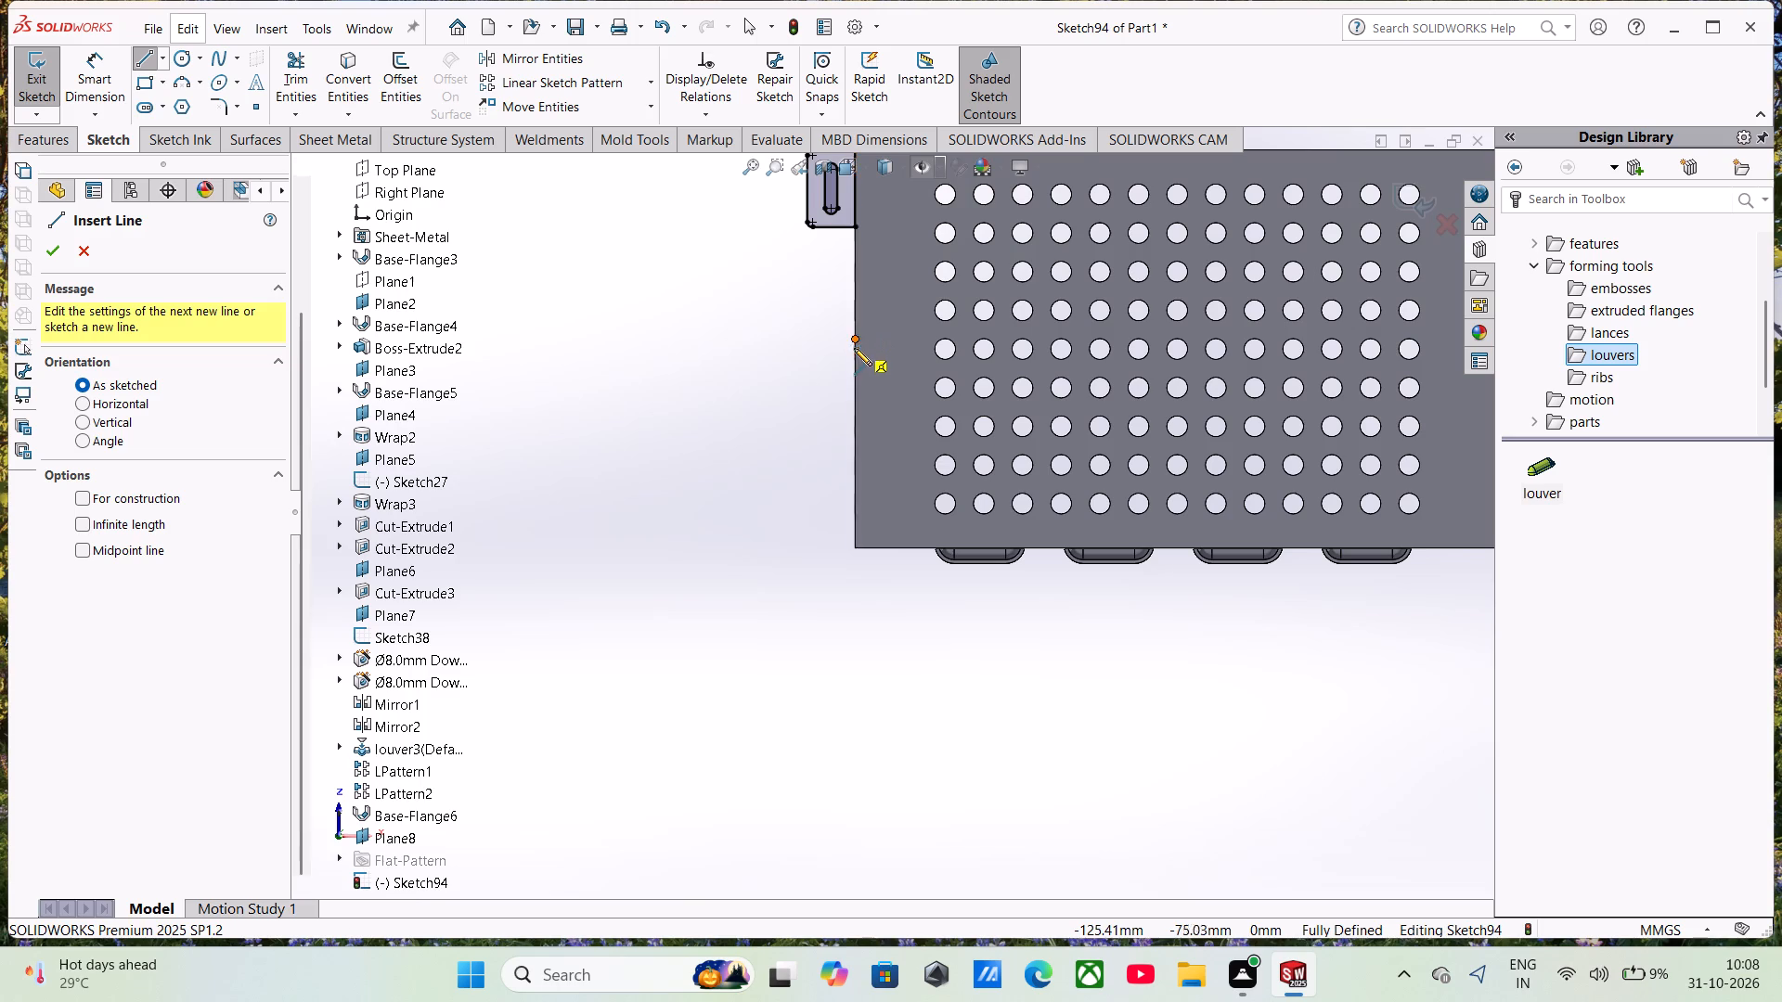
scroll(853, 349, up, 1)
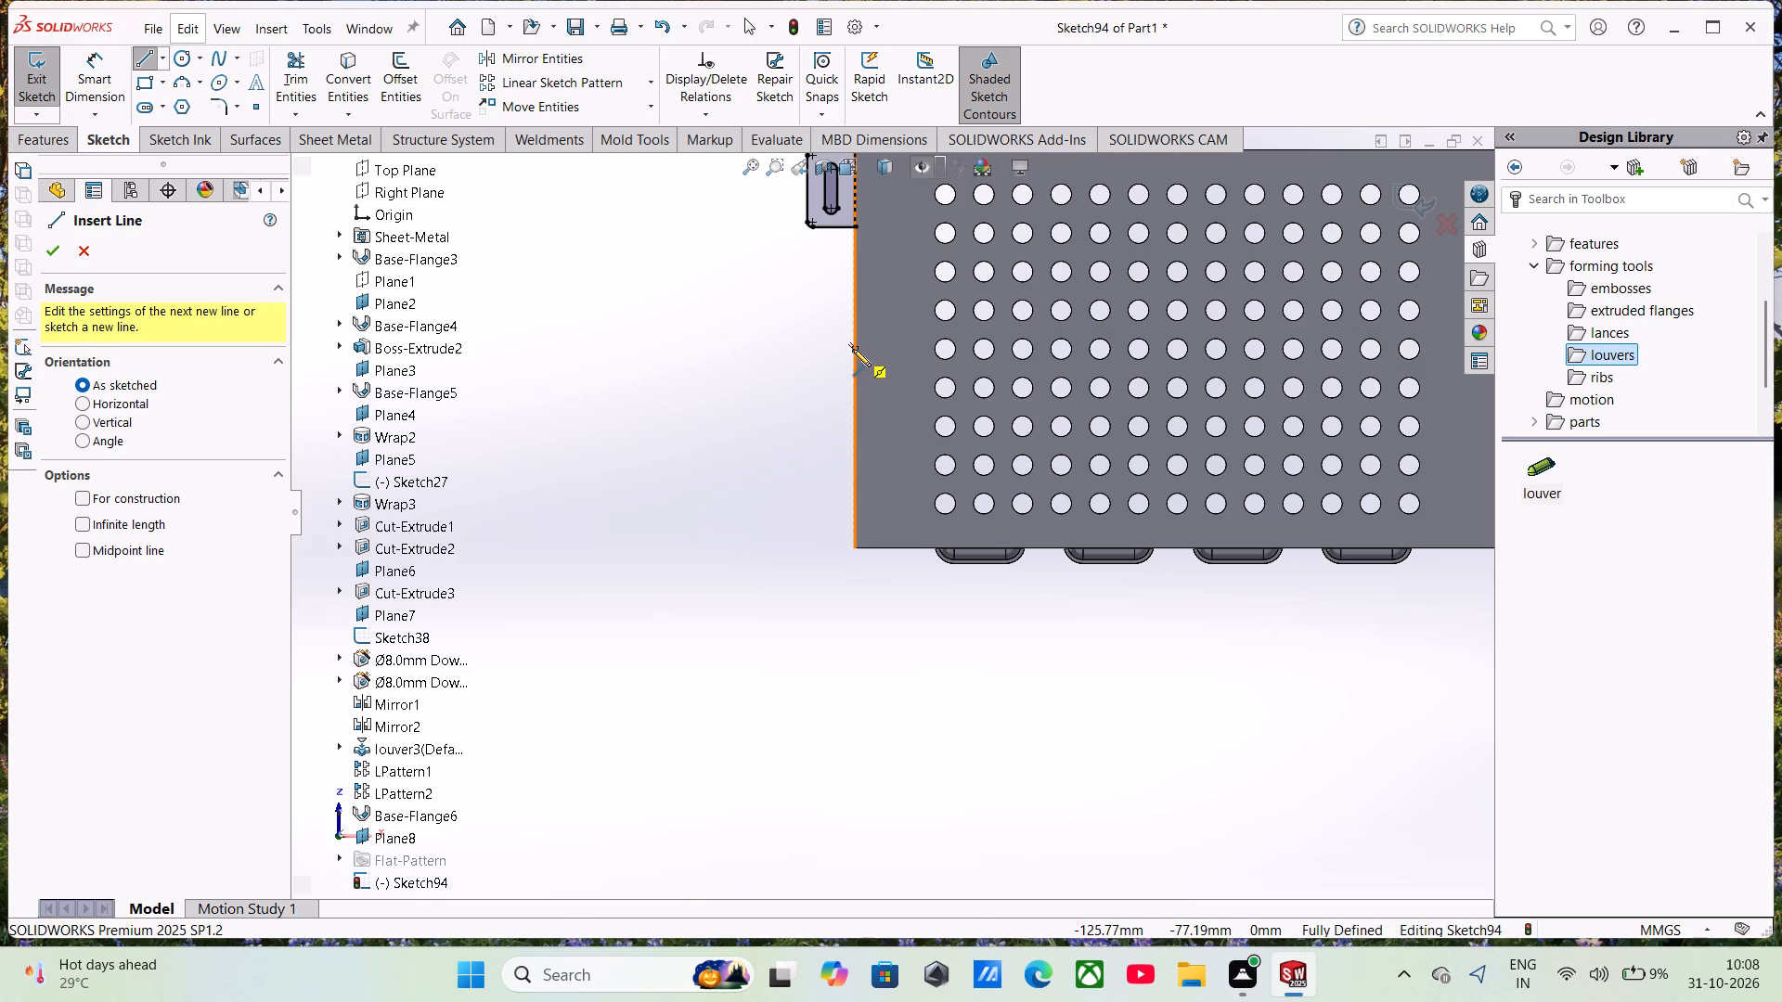
click(857, 376)
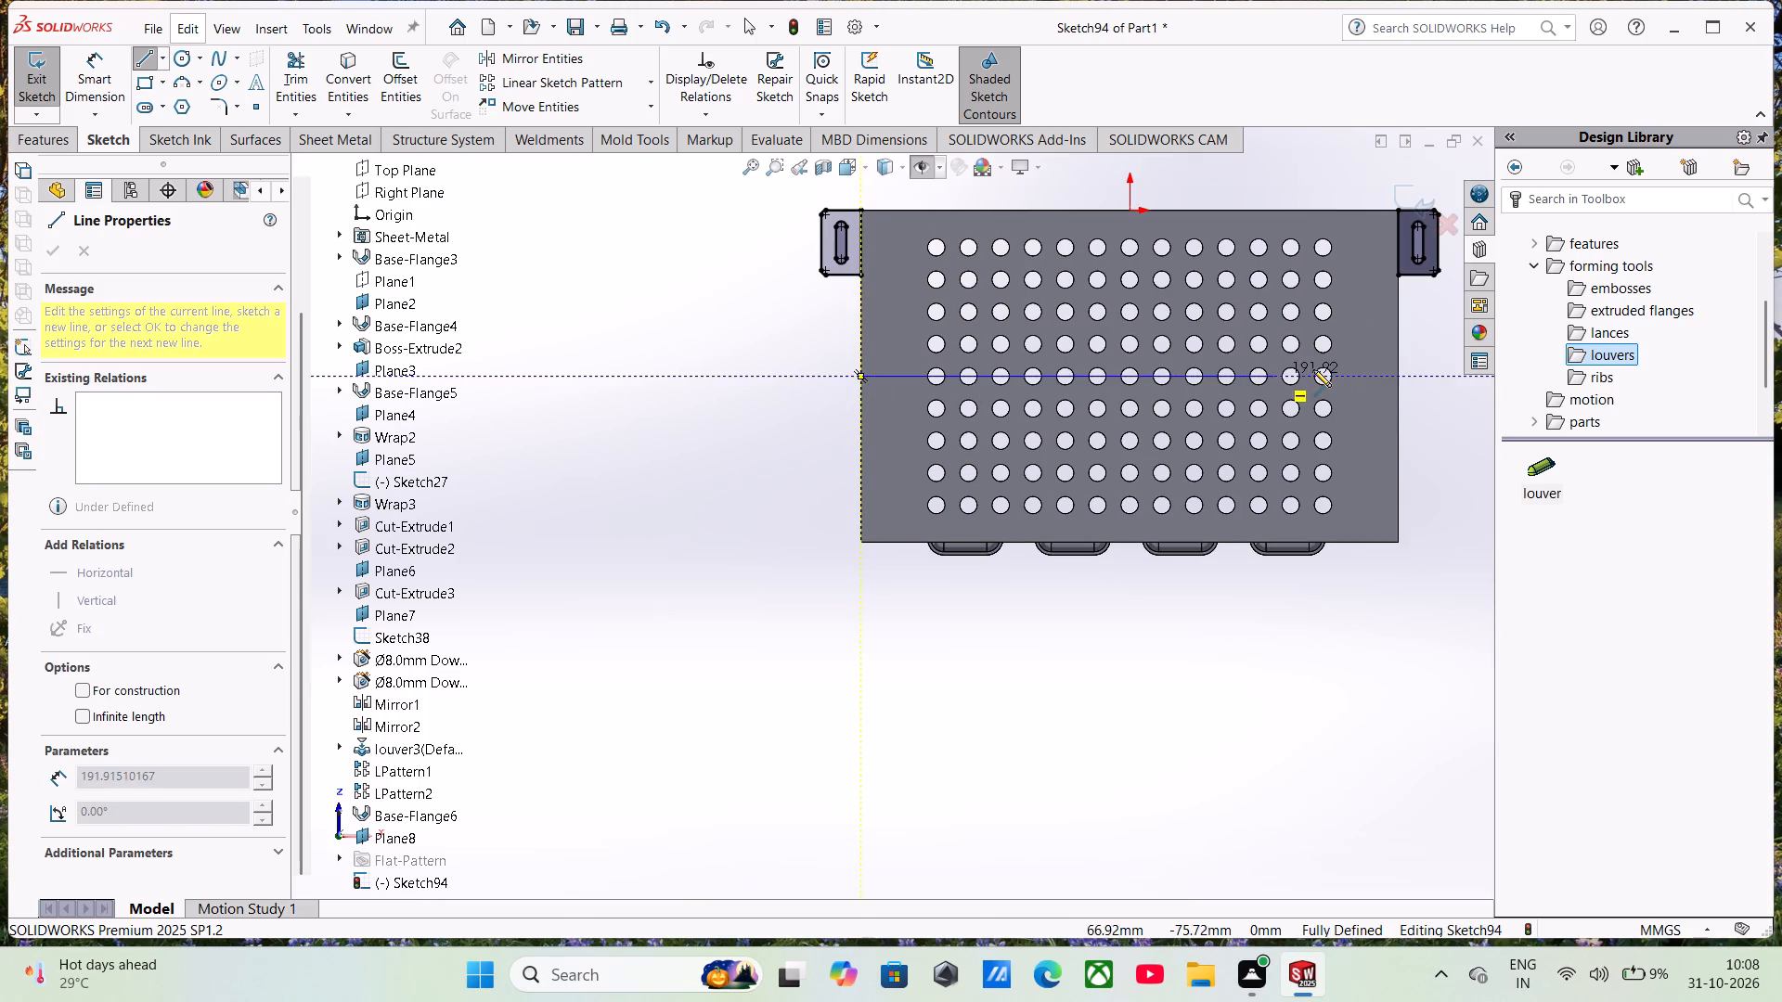
click(1405, 374)
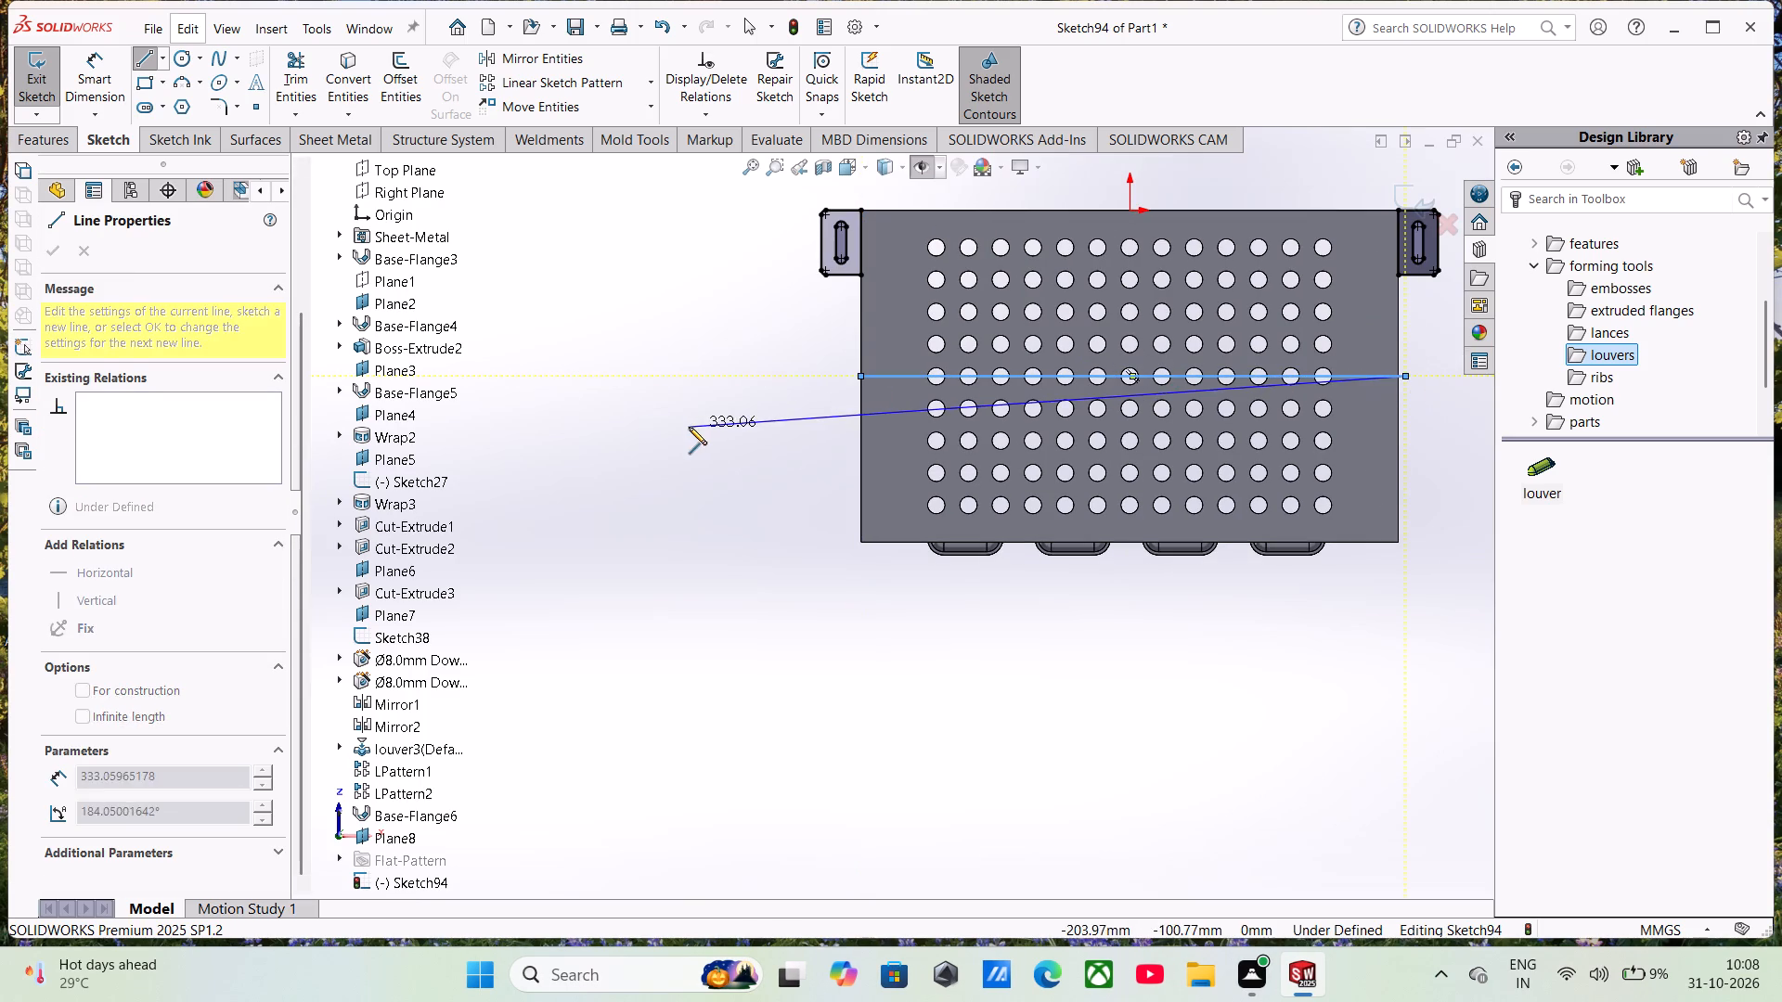
key(Escape)
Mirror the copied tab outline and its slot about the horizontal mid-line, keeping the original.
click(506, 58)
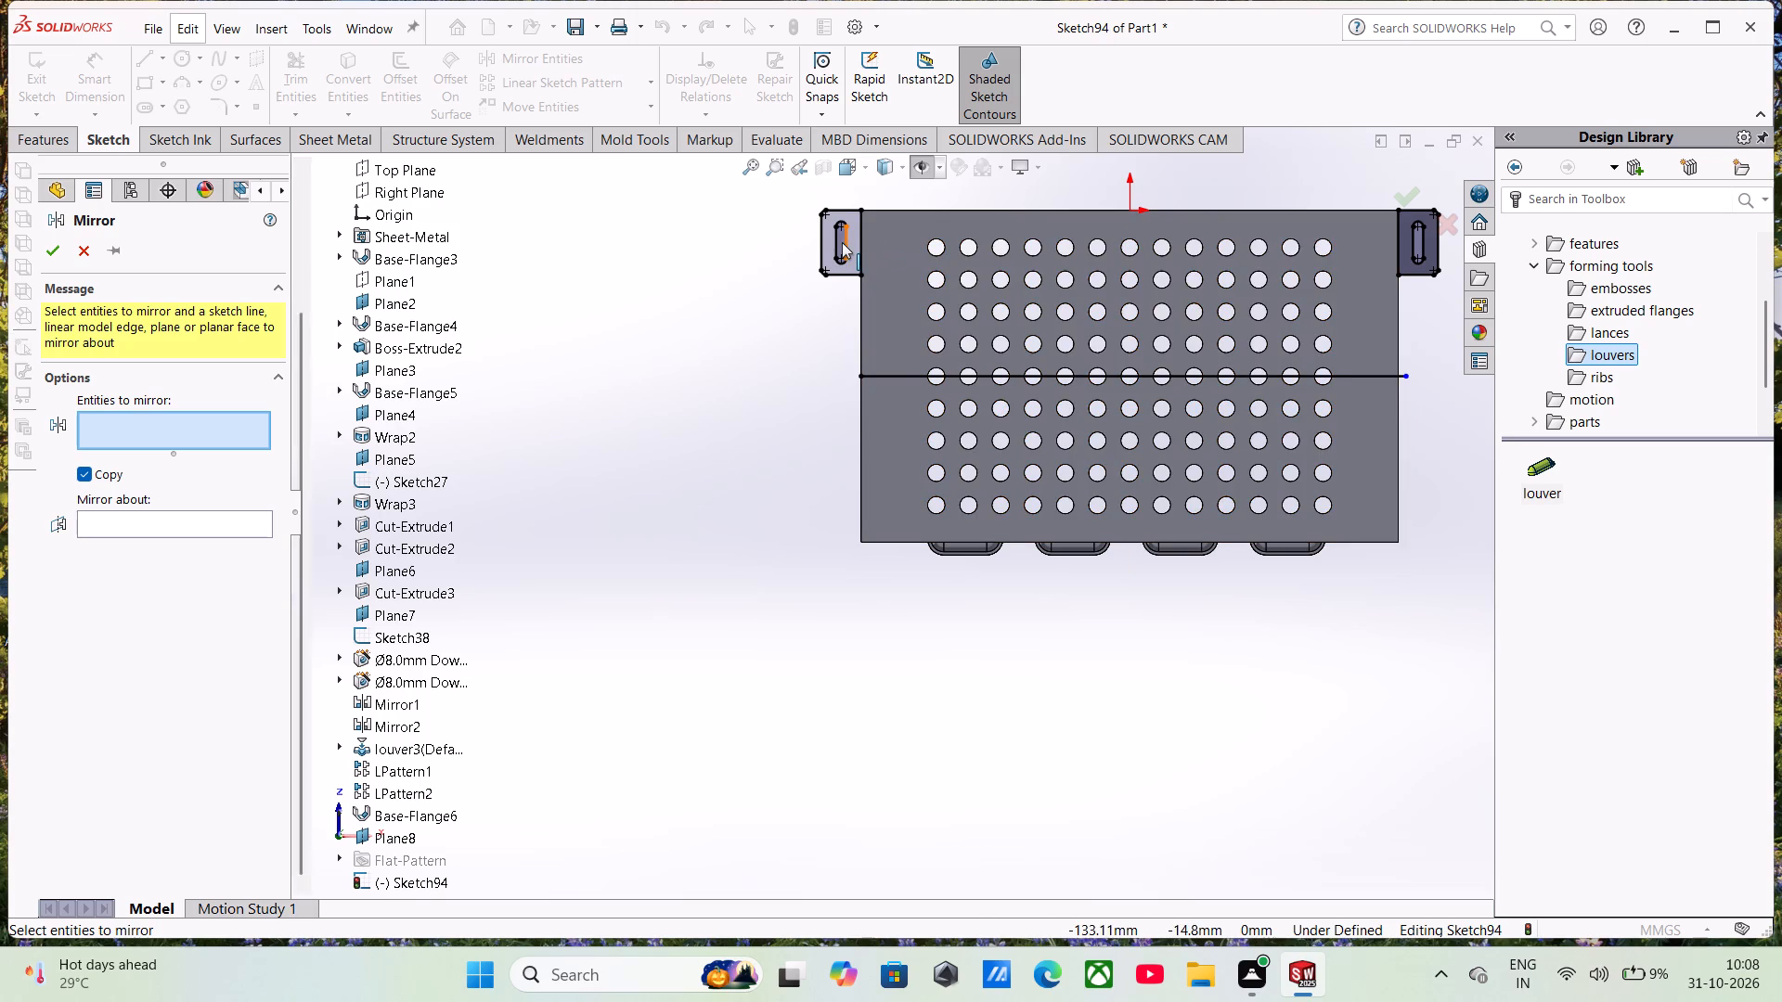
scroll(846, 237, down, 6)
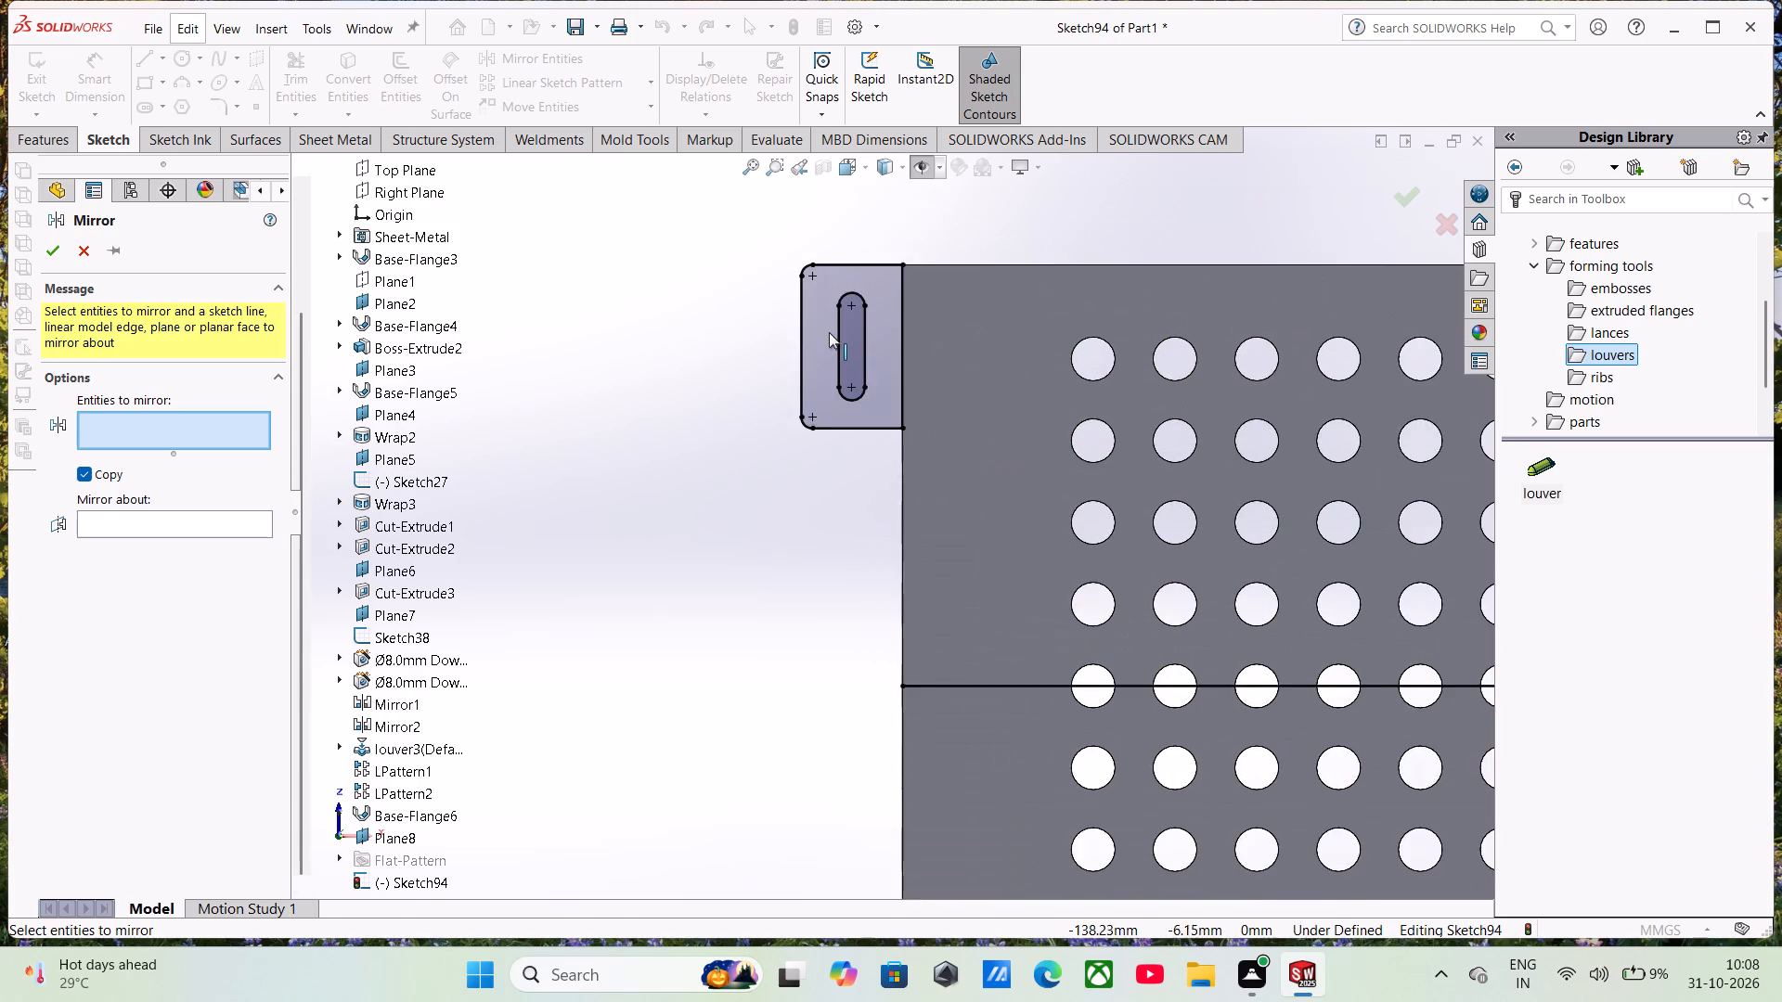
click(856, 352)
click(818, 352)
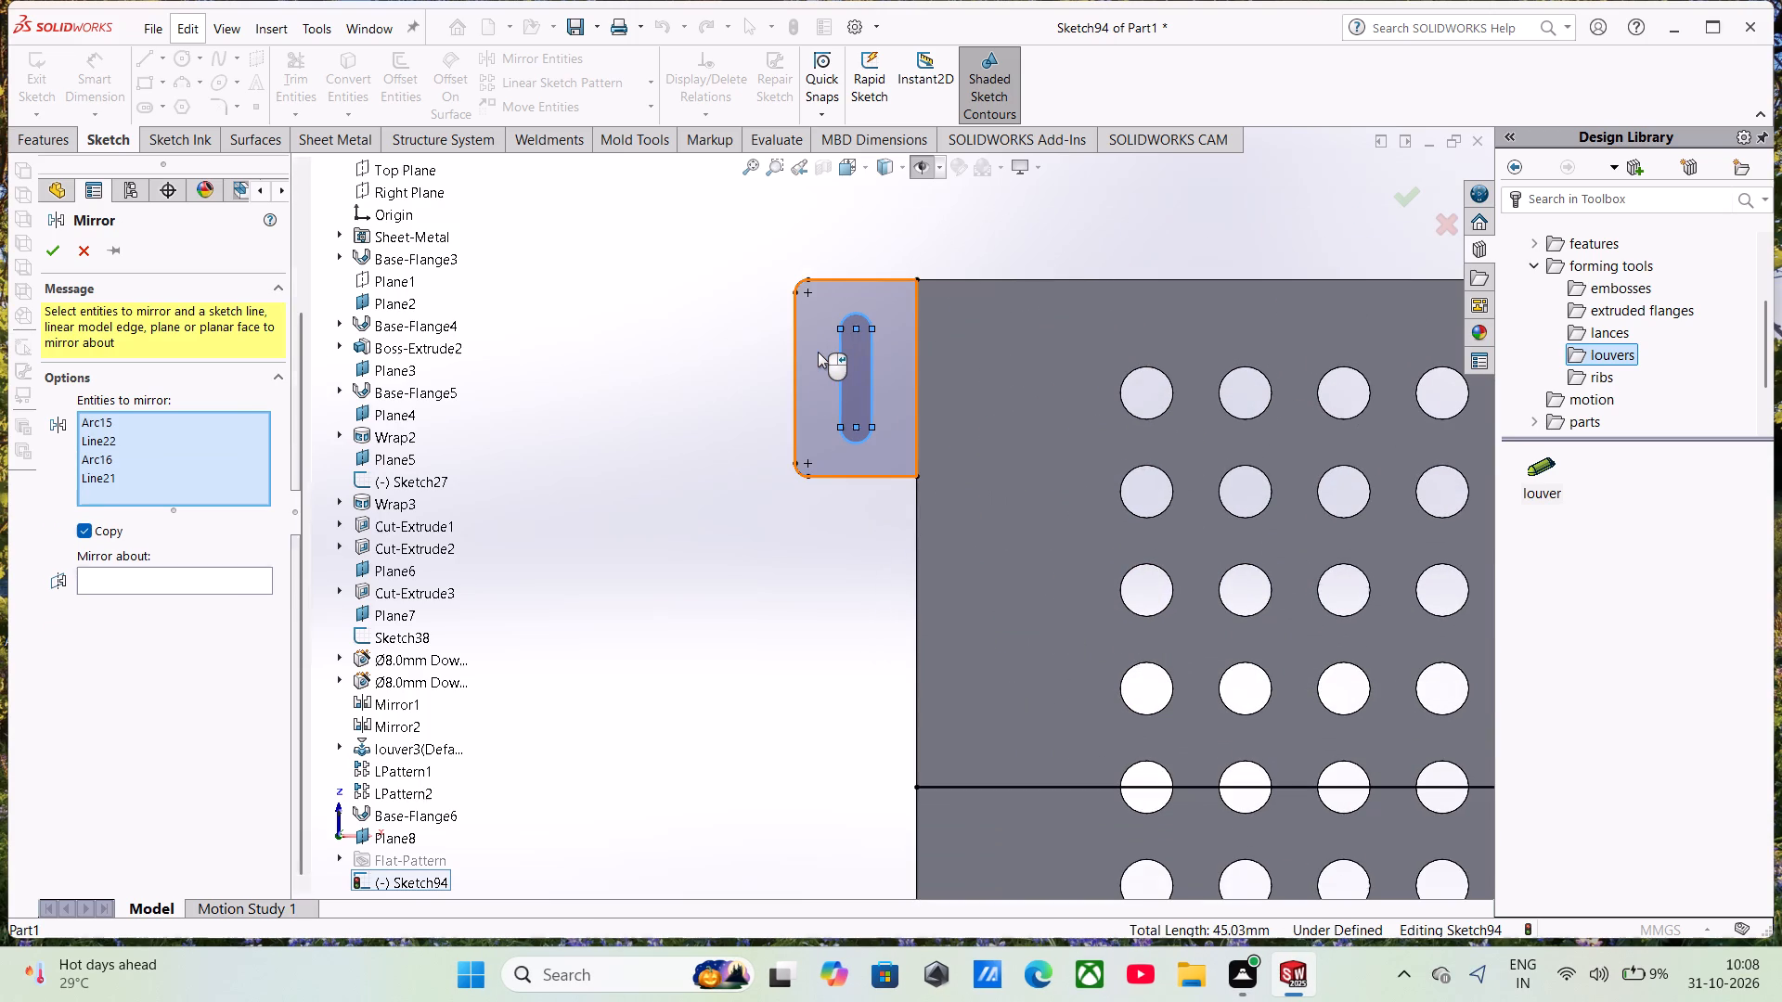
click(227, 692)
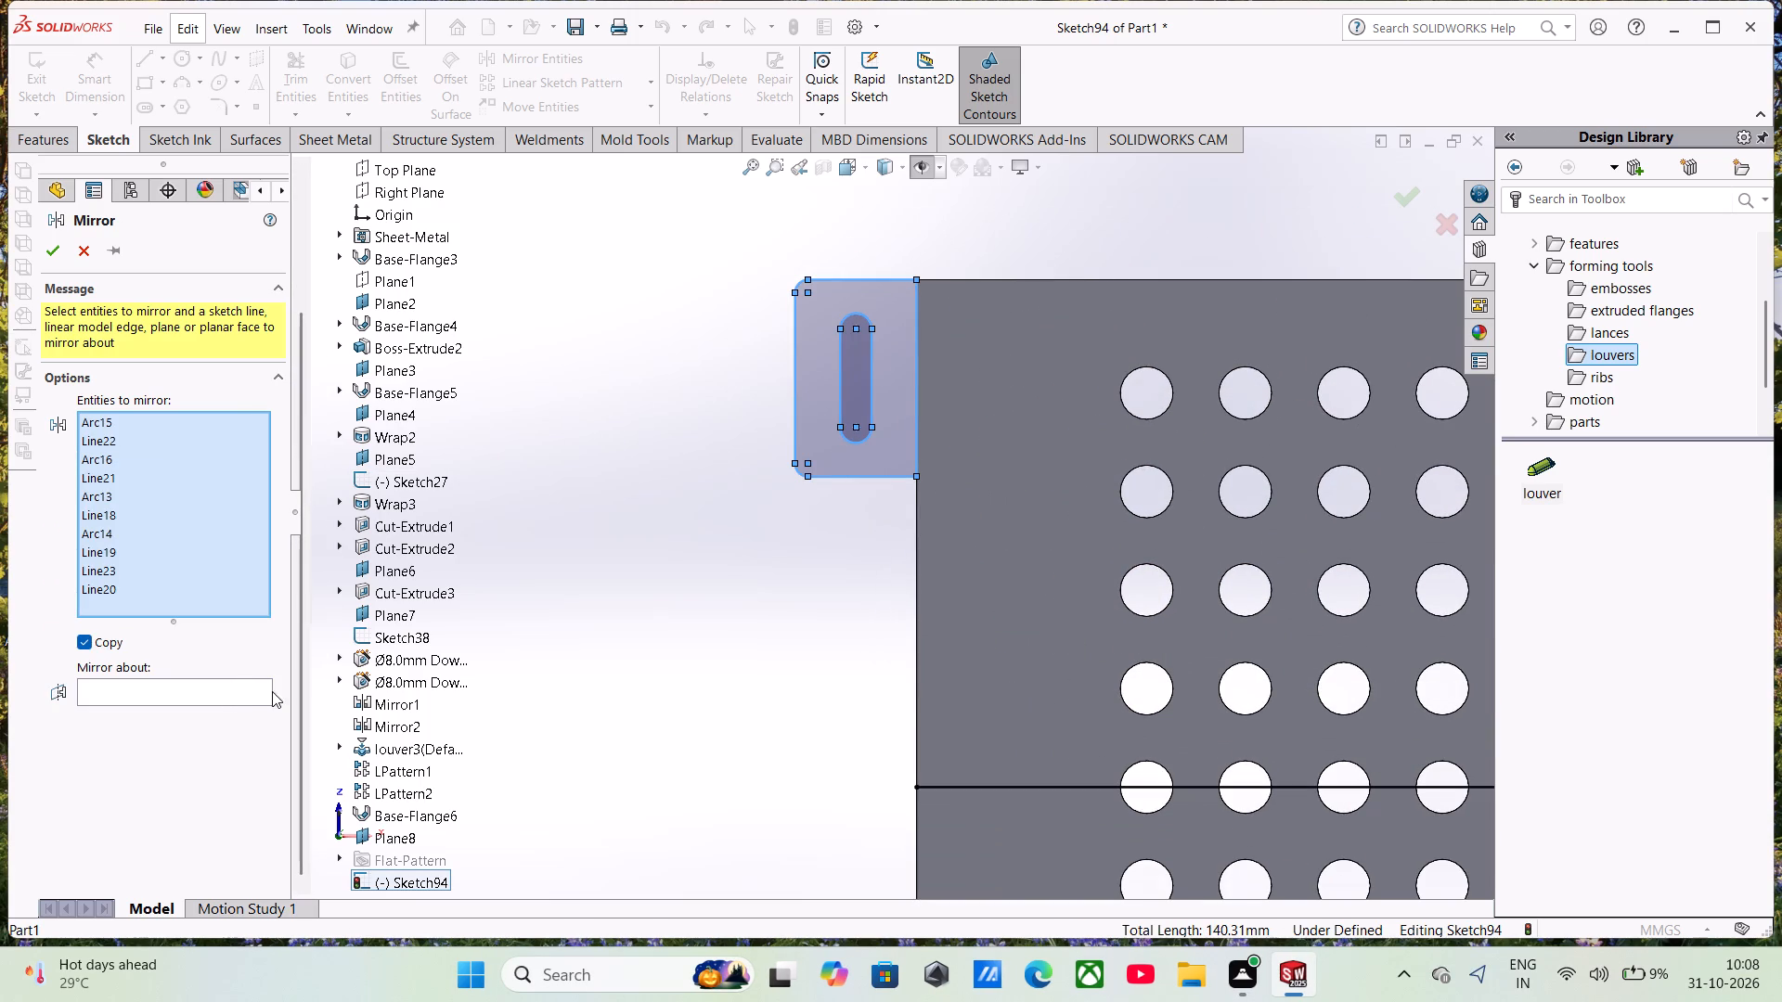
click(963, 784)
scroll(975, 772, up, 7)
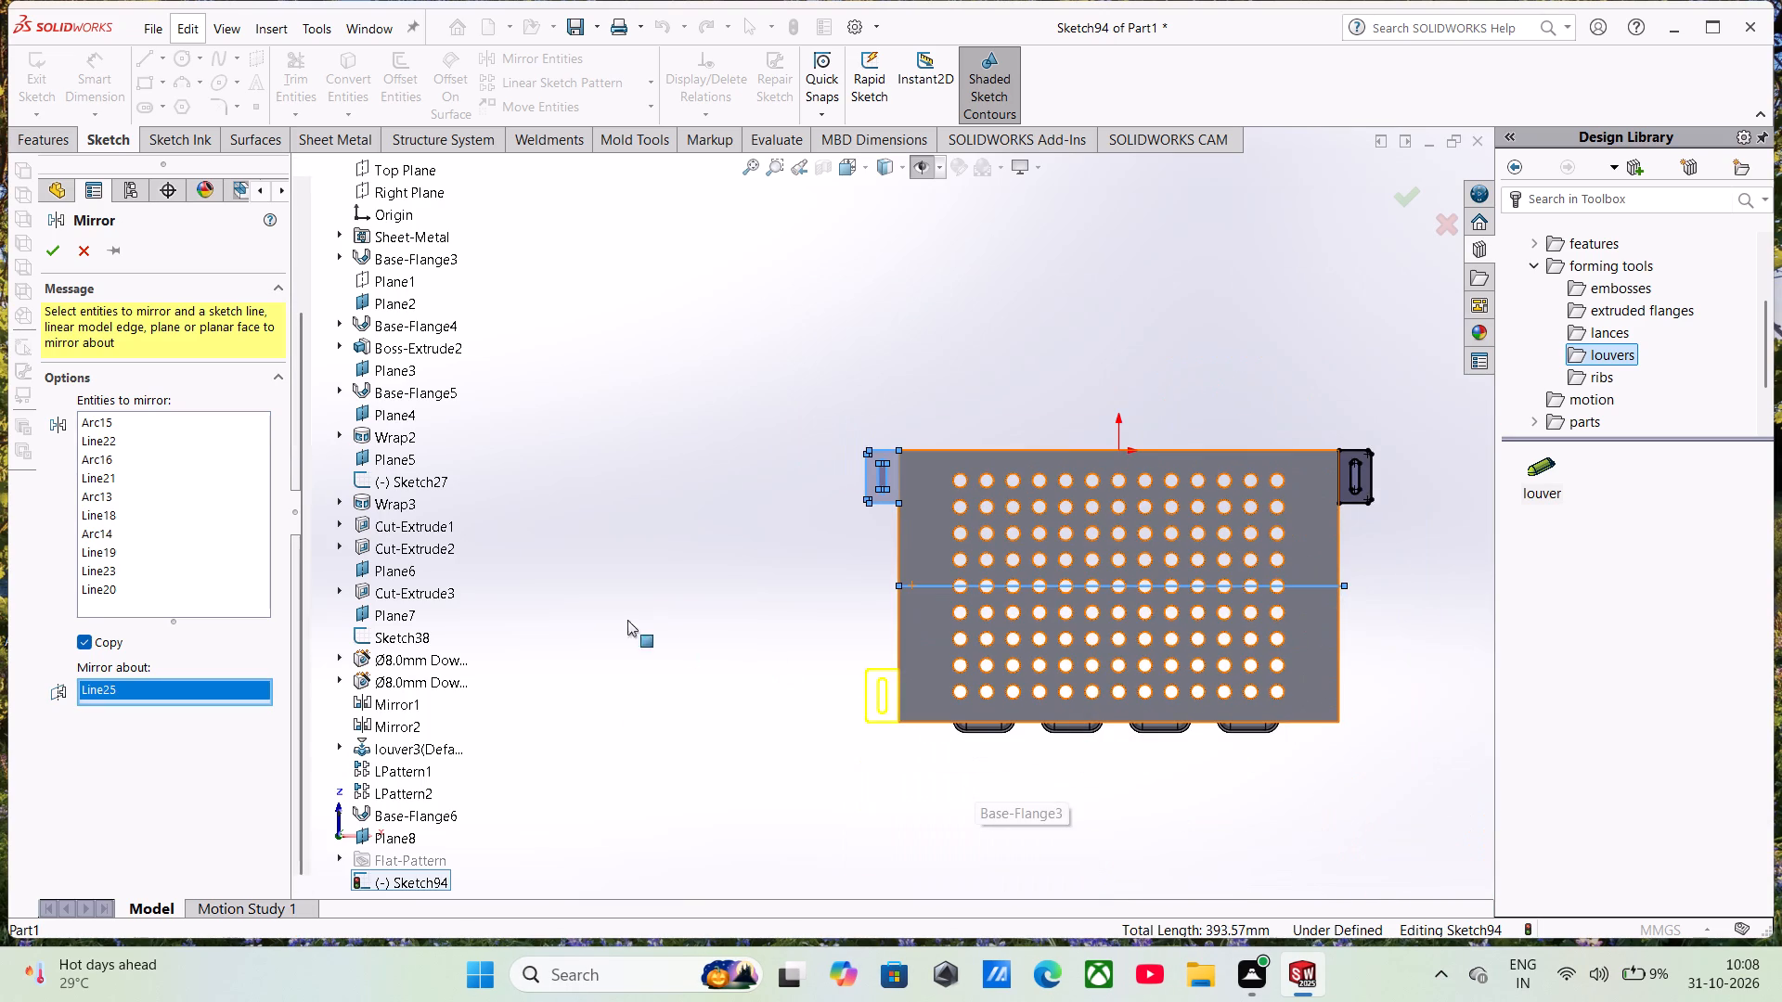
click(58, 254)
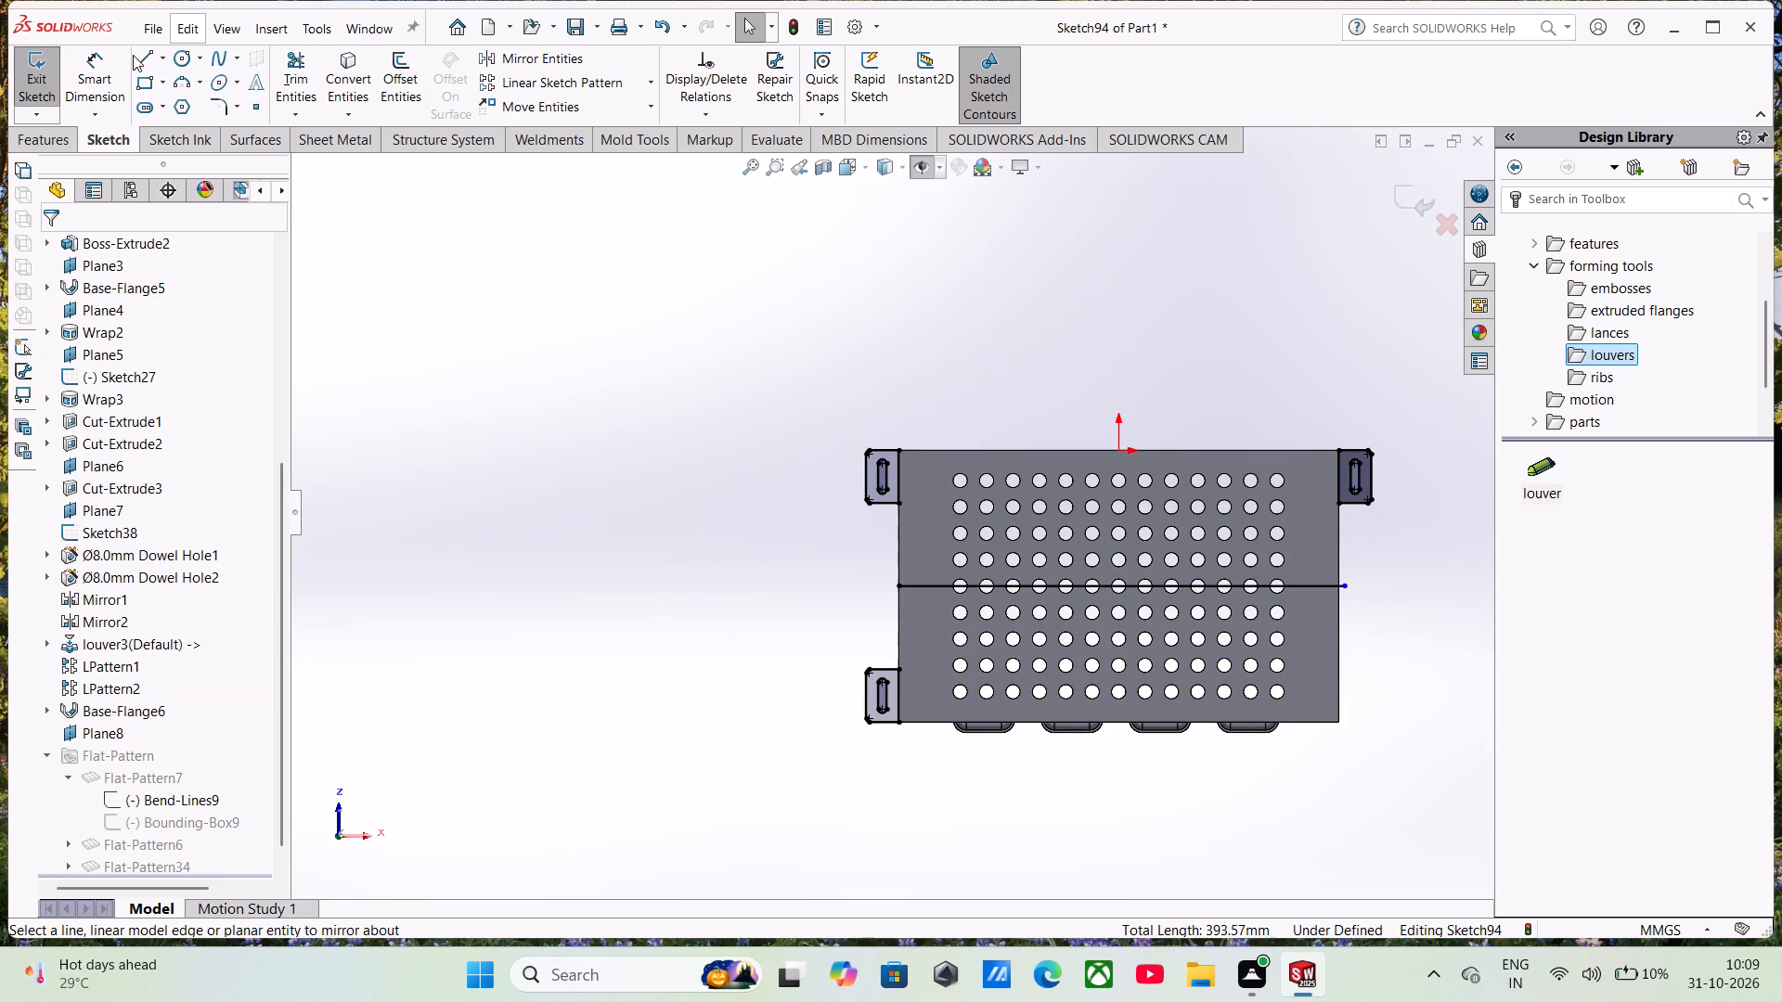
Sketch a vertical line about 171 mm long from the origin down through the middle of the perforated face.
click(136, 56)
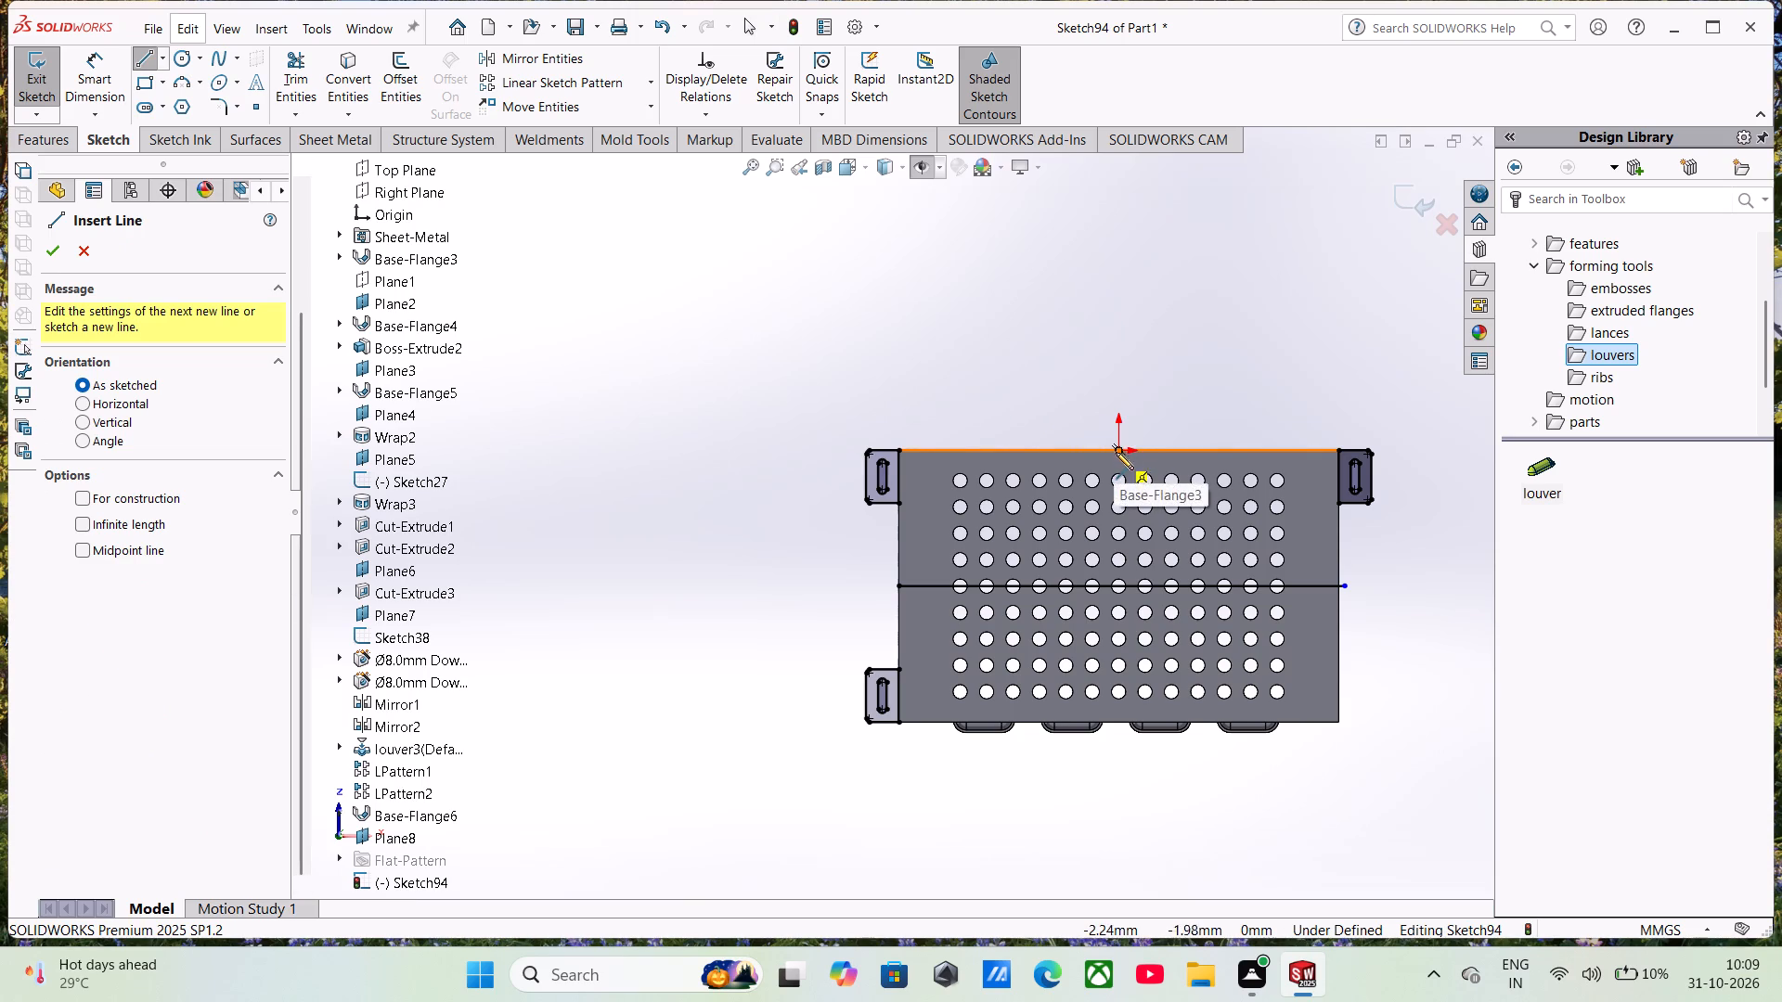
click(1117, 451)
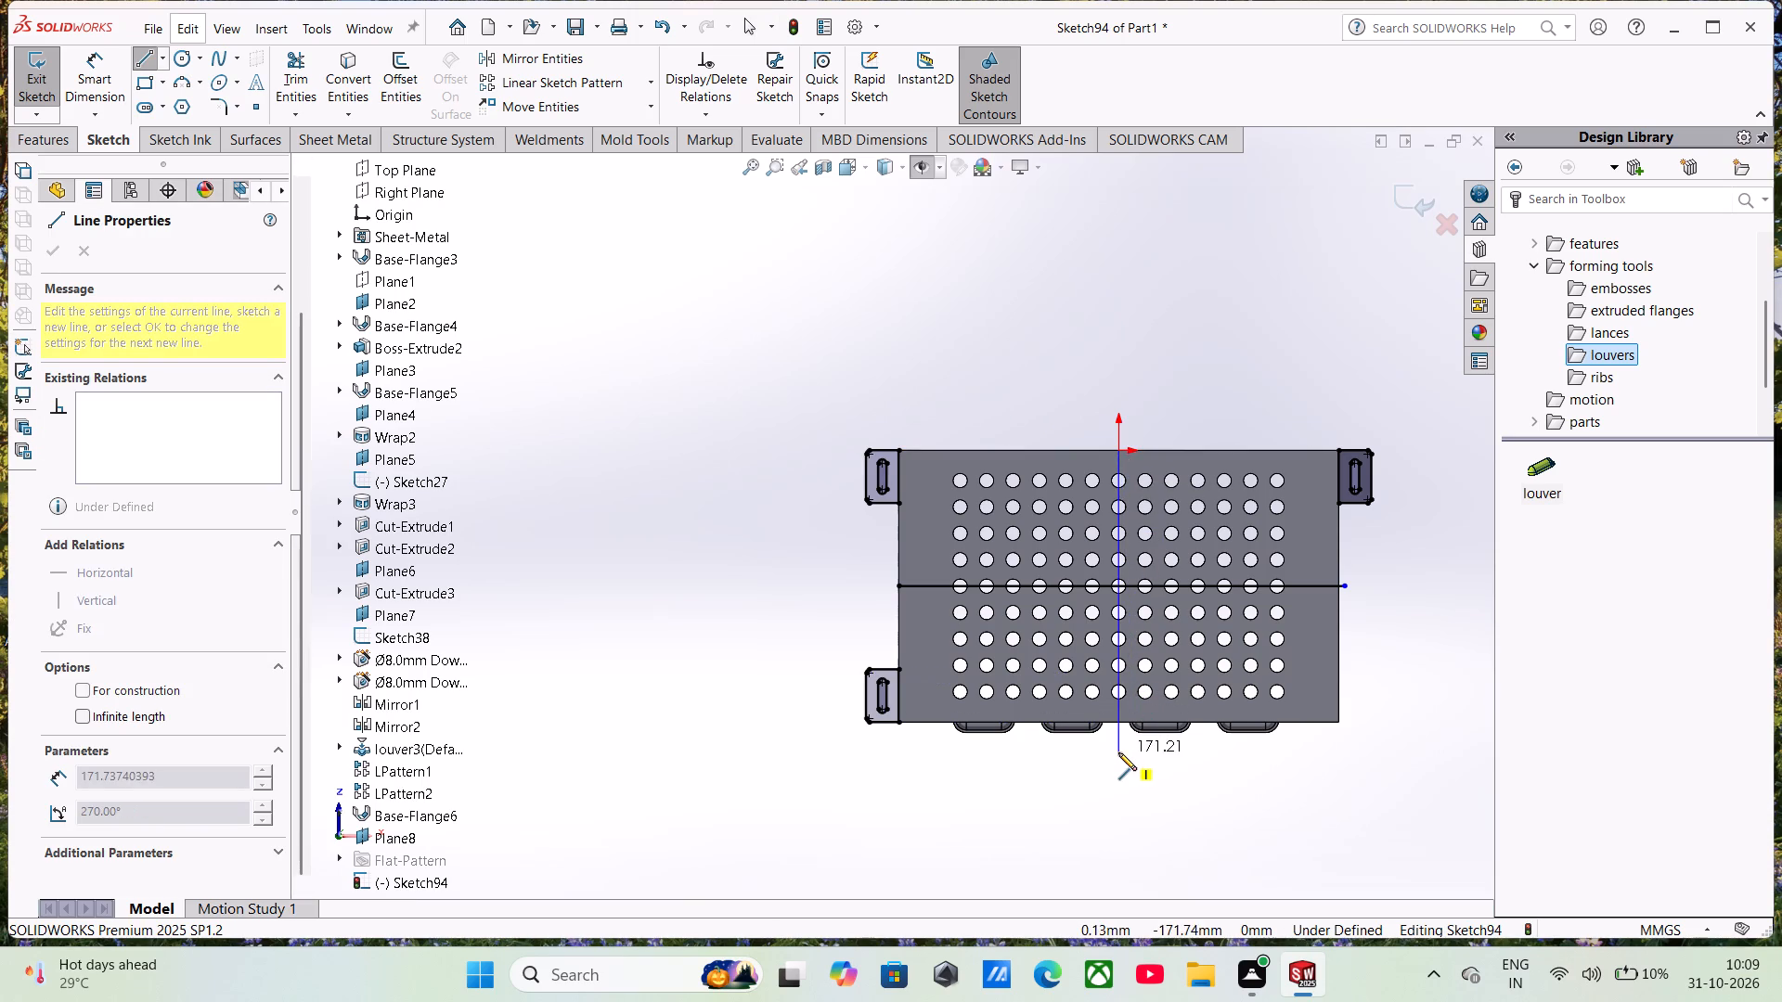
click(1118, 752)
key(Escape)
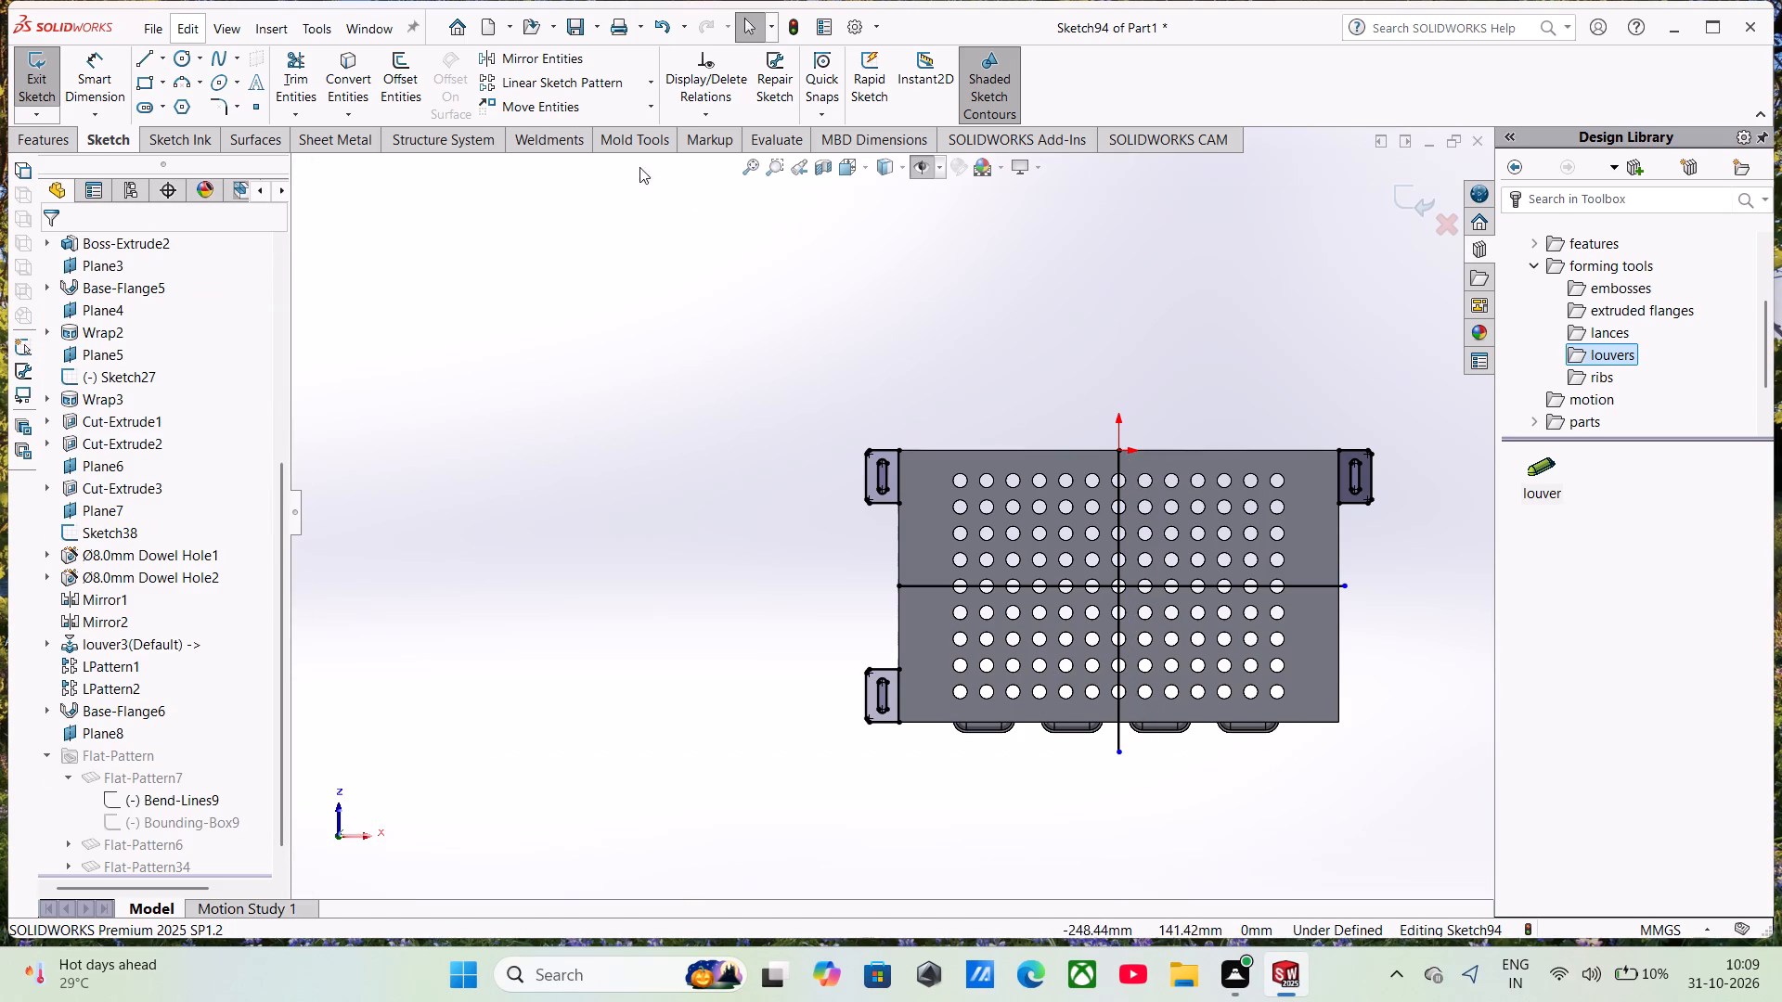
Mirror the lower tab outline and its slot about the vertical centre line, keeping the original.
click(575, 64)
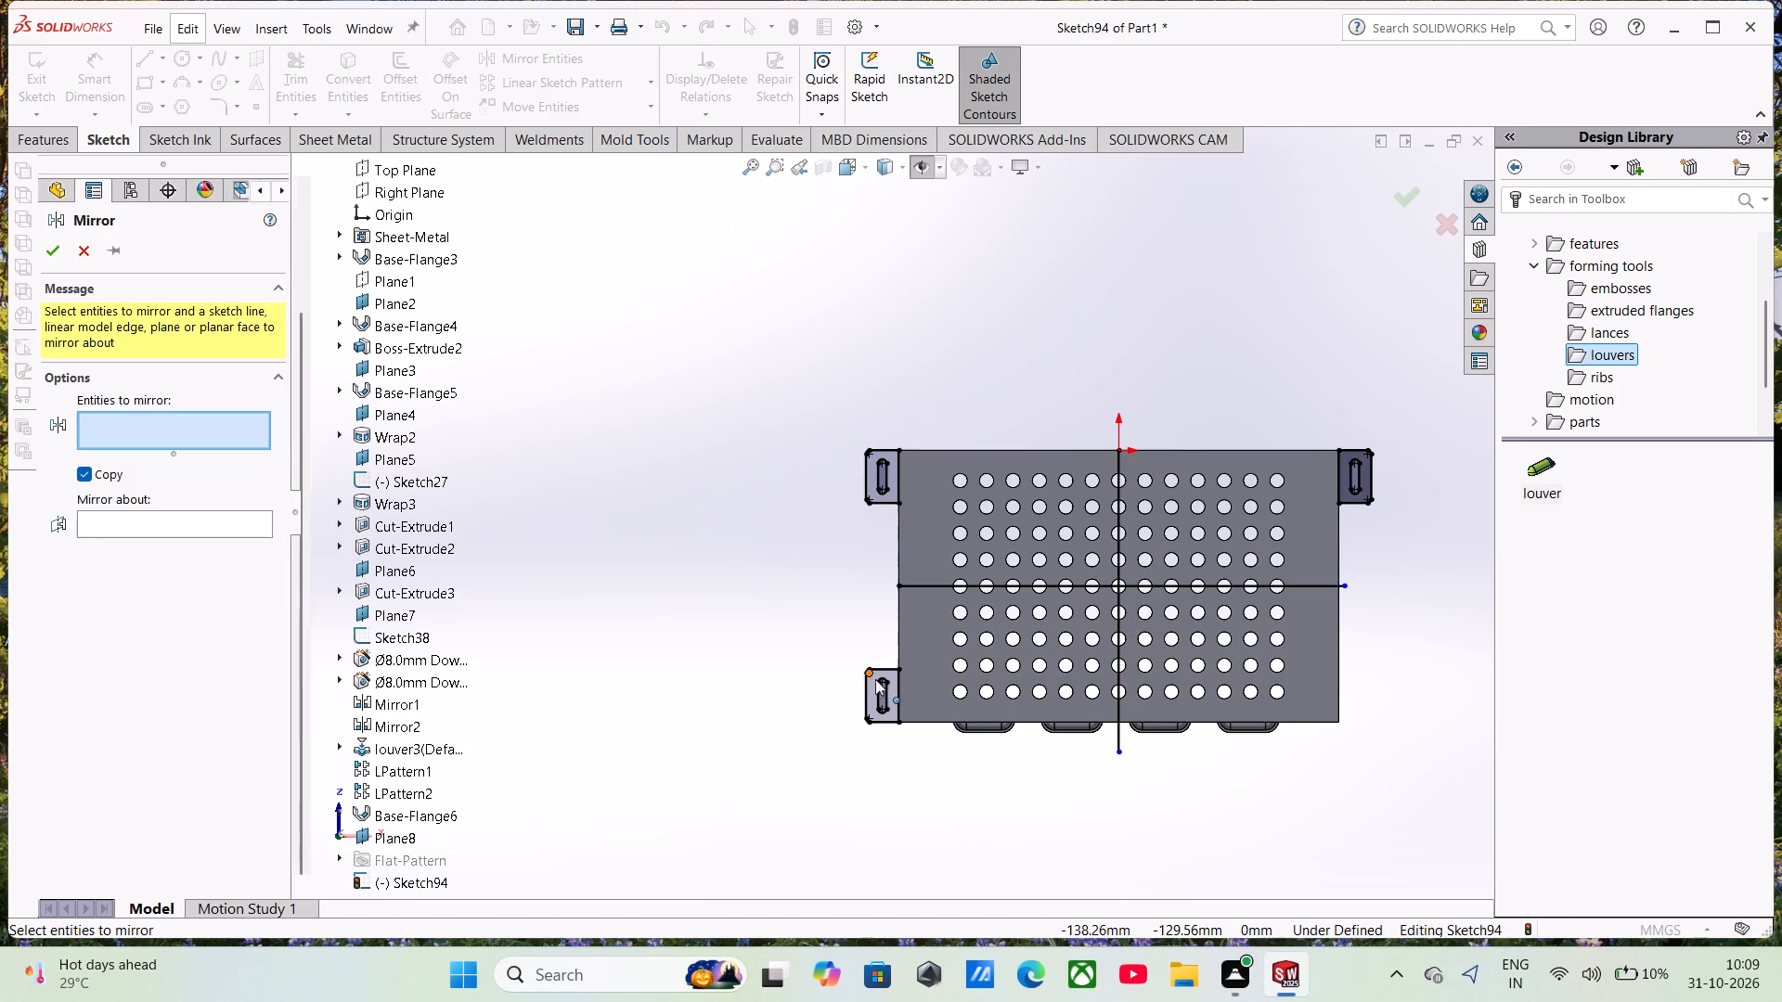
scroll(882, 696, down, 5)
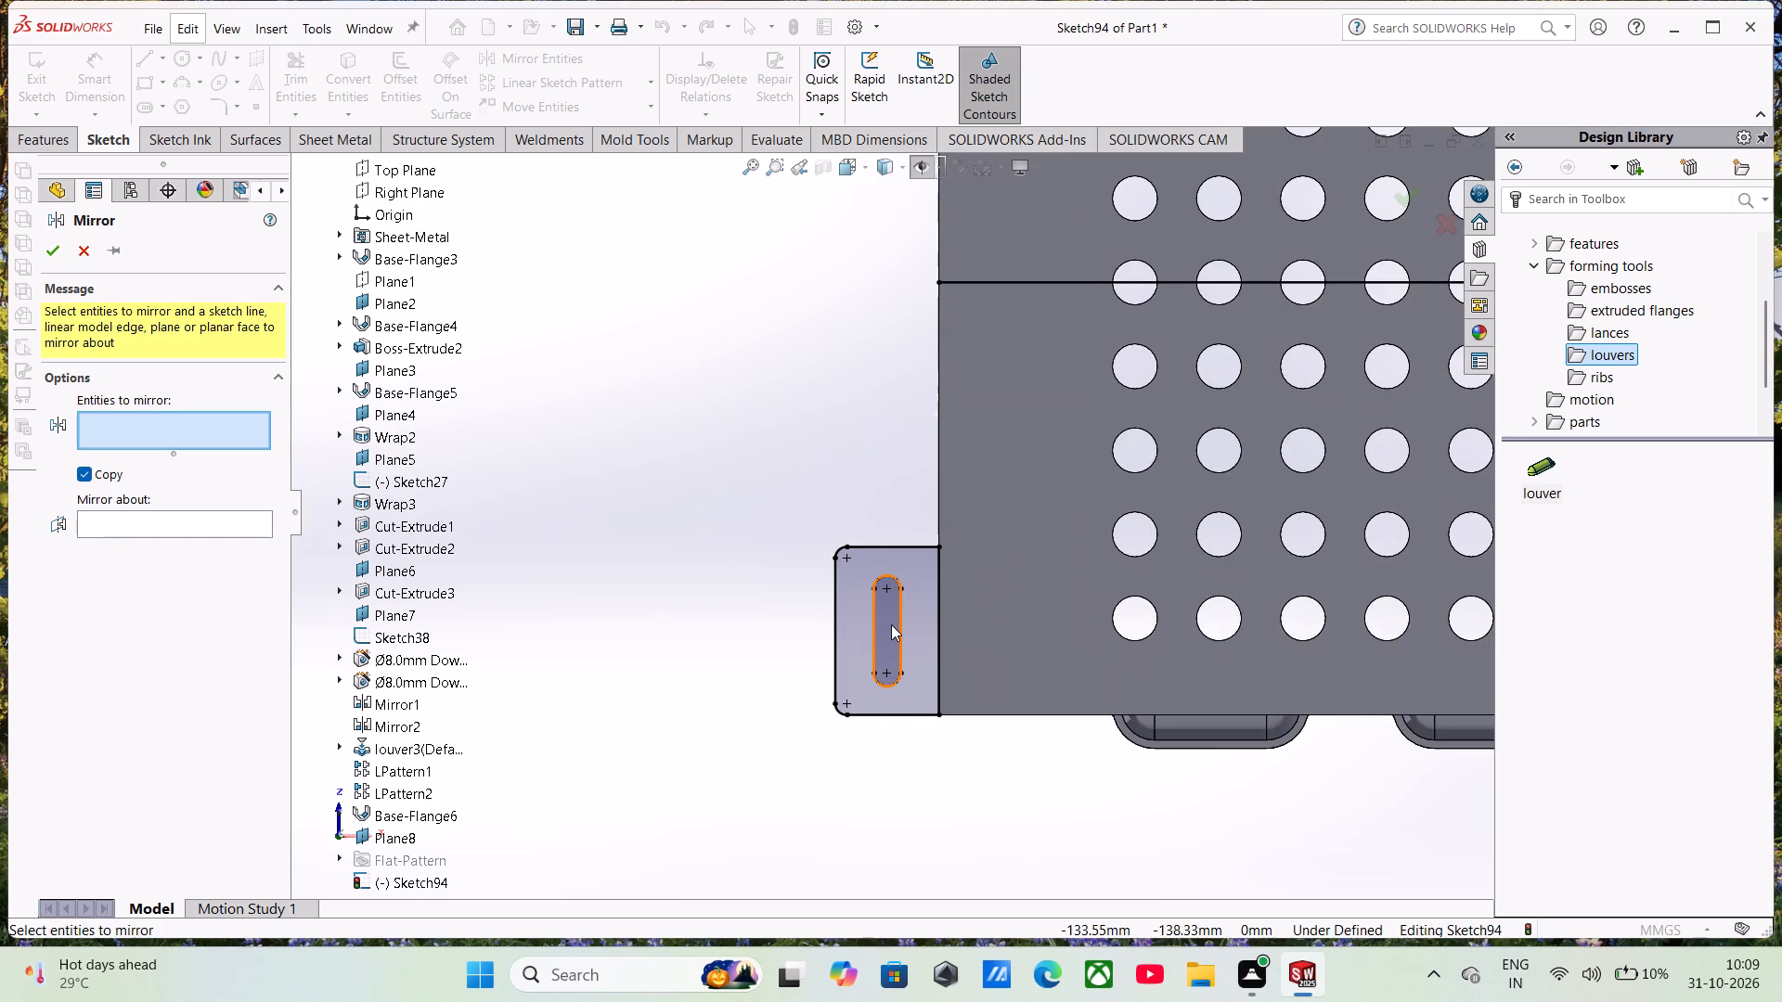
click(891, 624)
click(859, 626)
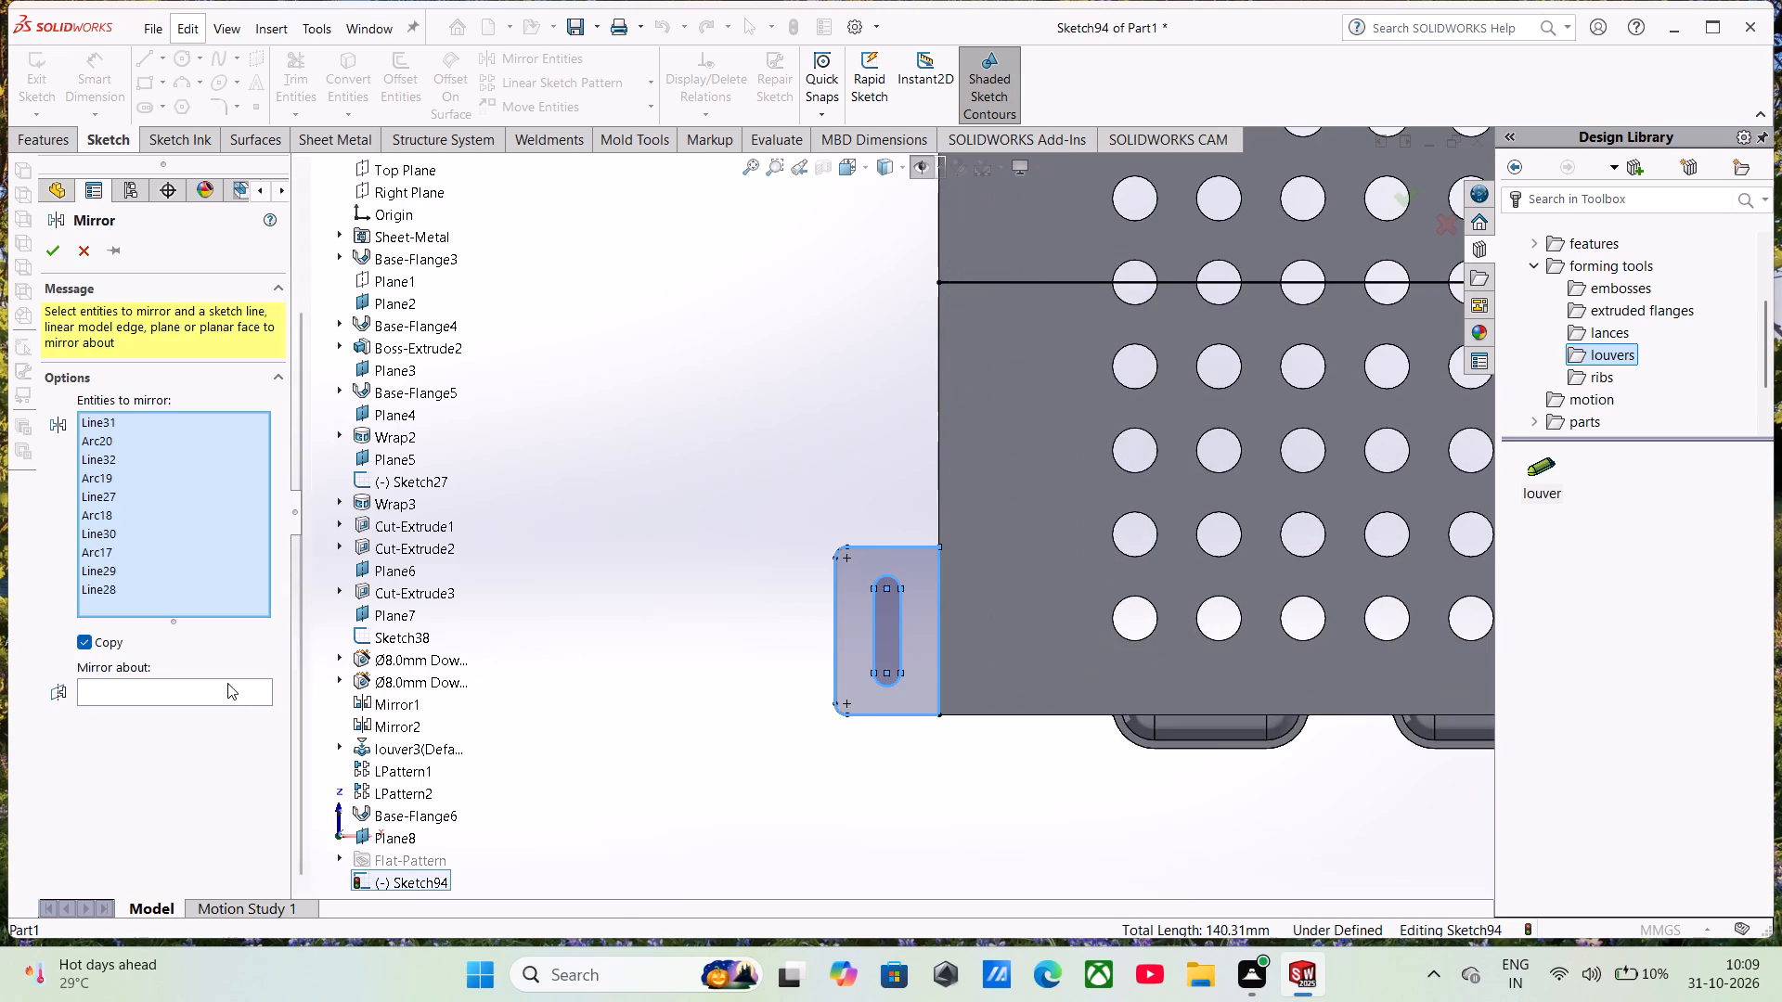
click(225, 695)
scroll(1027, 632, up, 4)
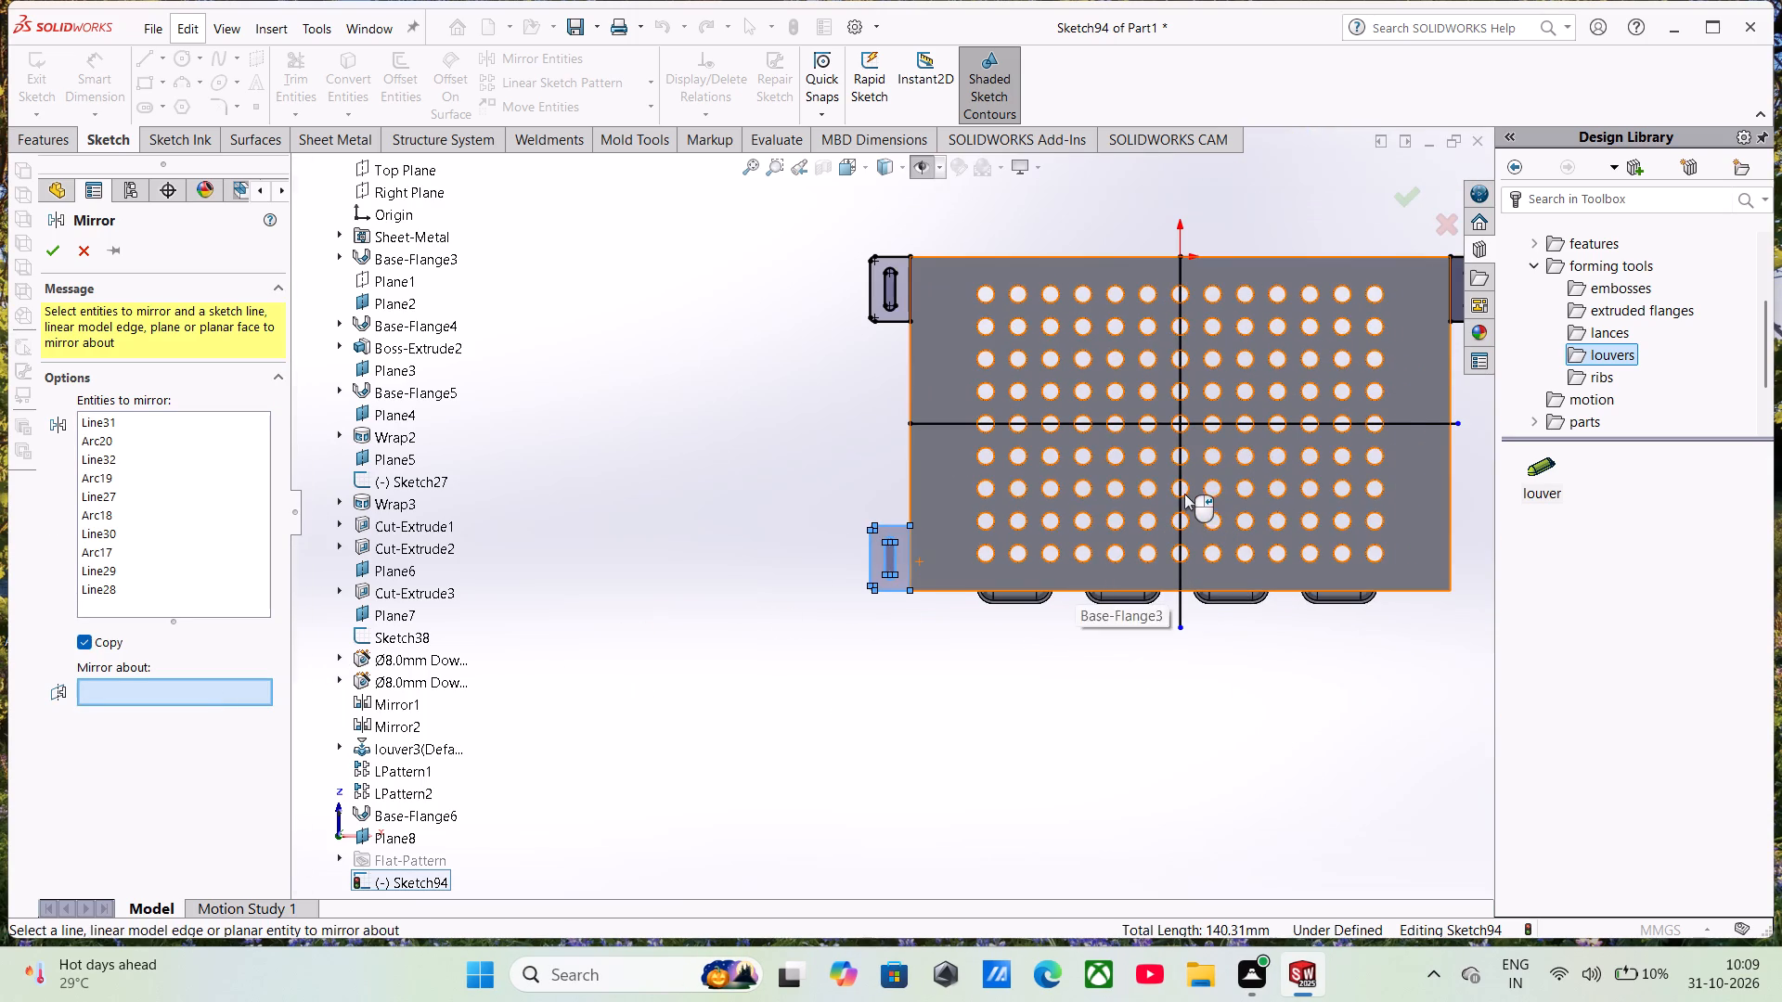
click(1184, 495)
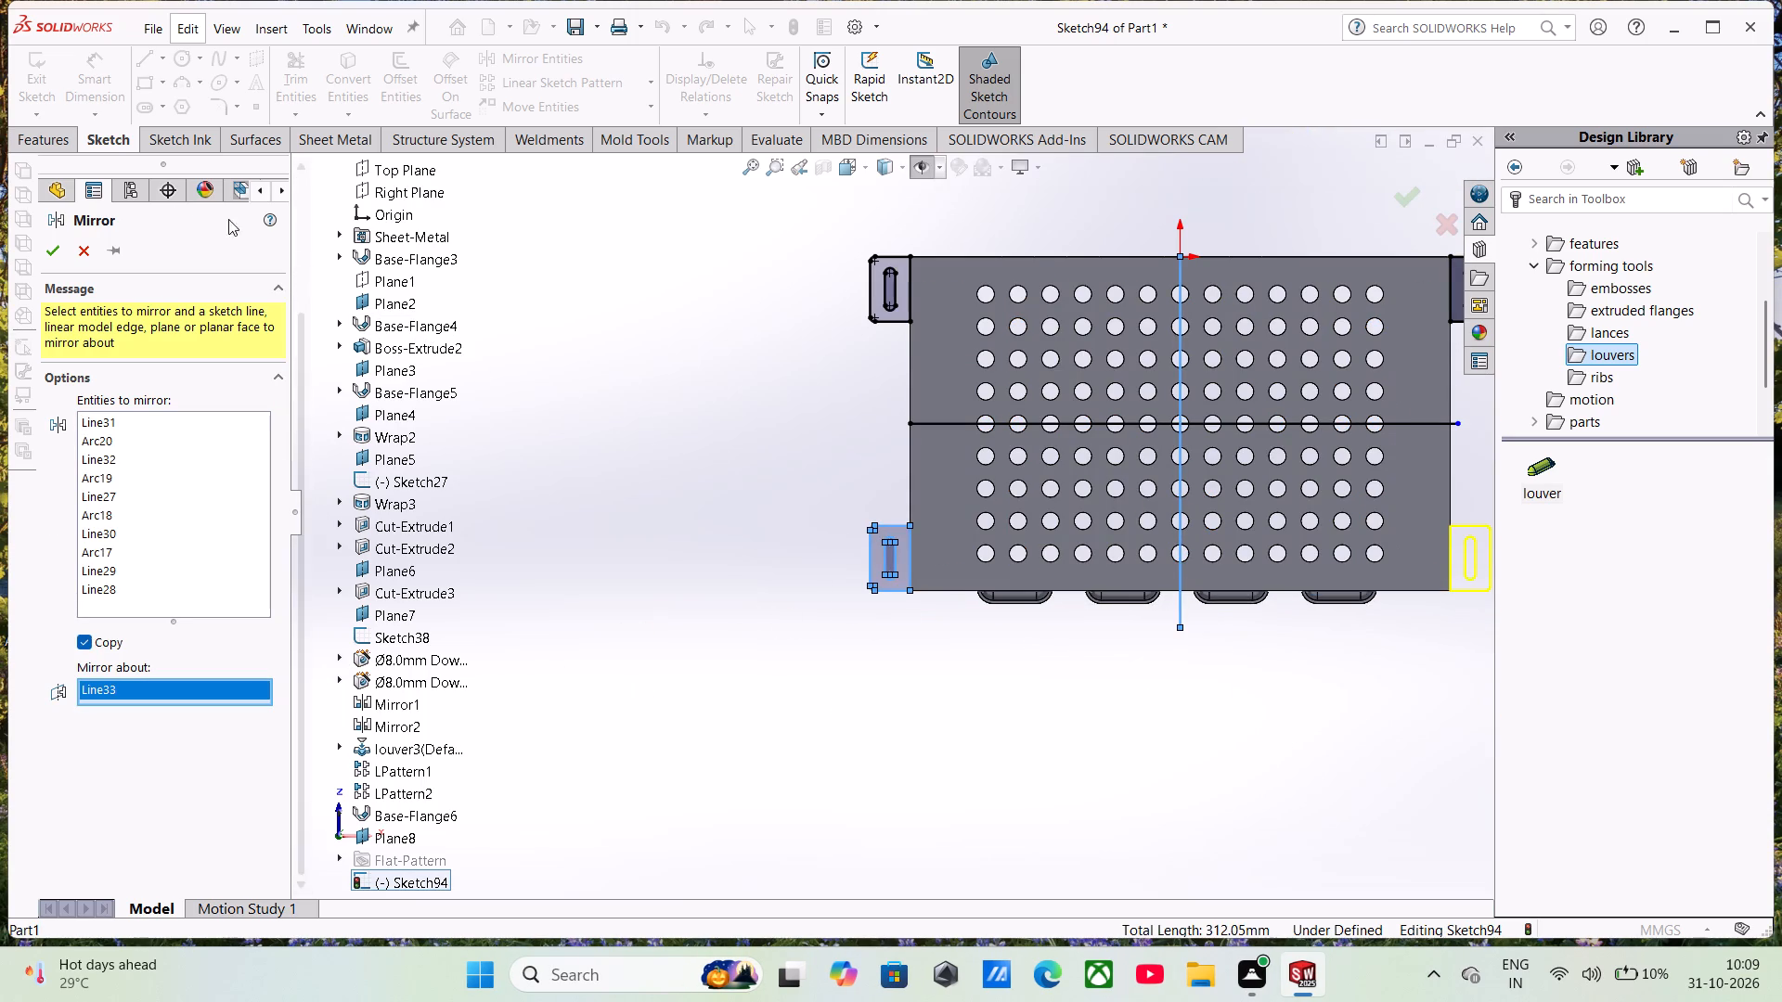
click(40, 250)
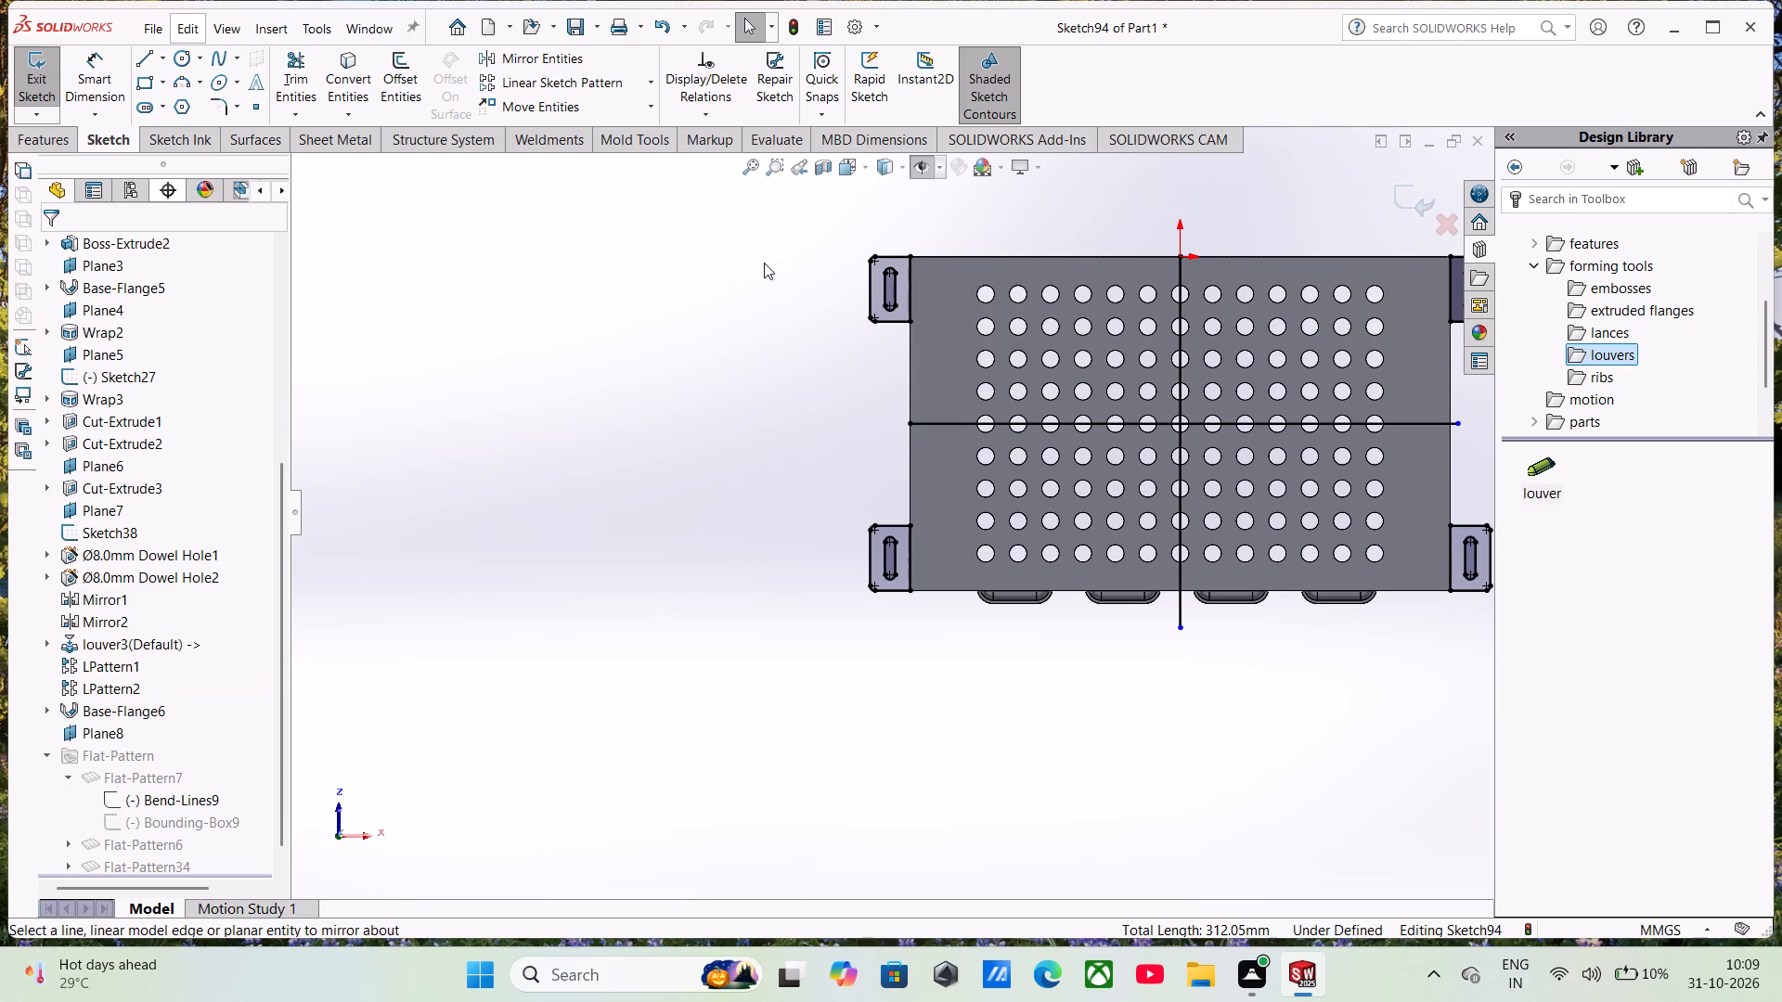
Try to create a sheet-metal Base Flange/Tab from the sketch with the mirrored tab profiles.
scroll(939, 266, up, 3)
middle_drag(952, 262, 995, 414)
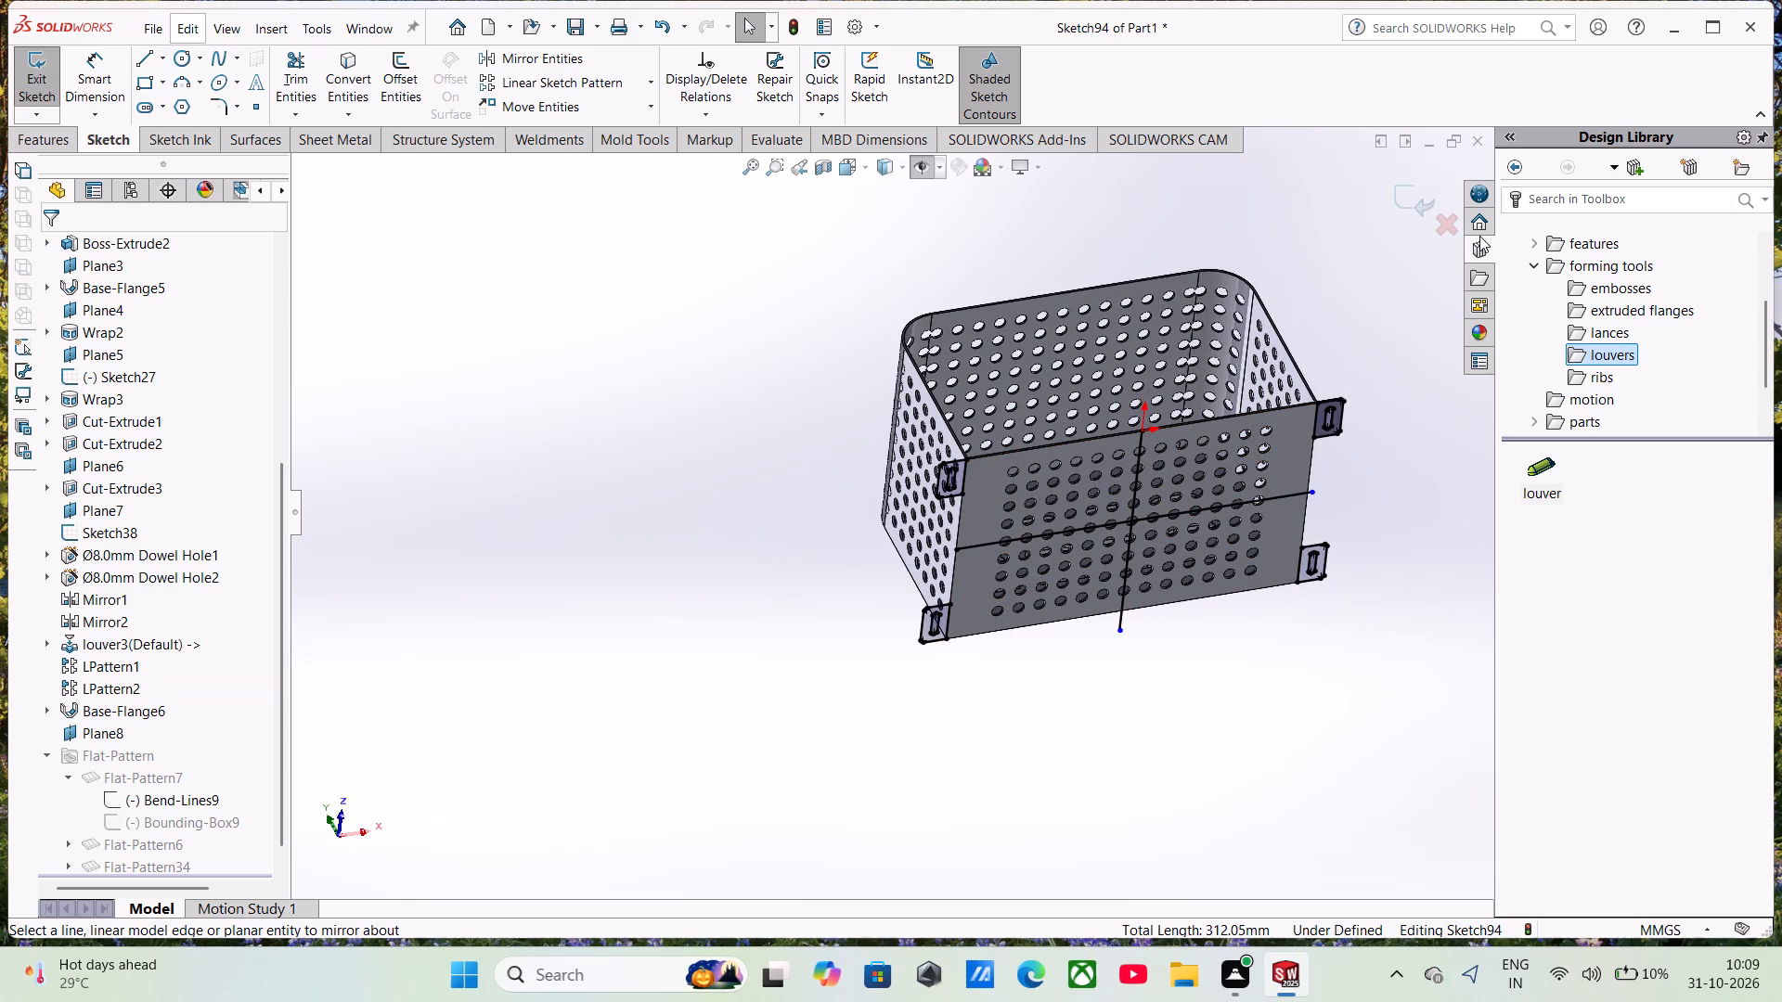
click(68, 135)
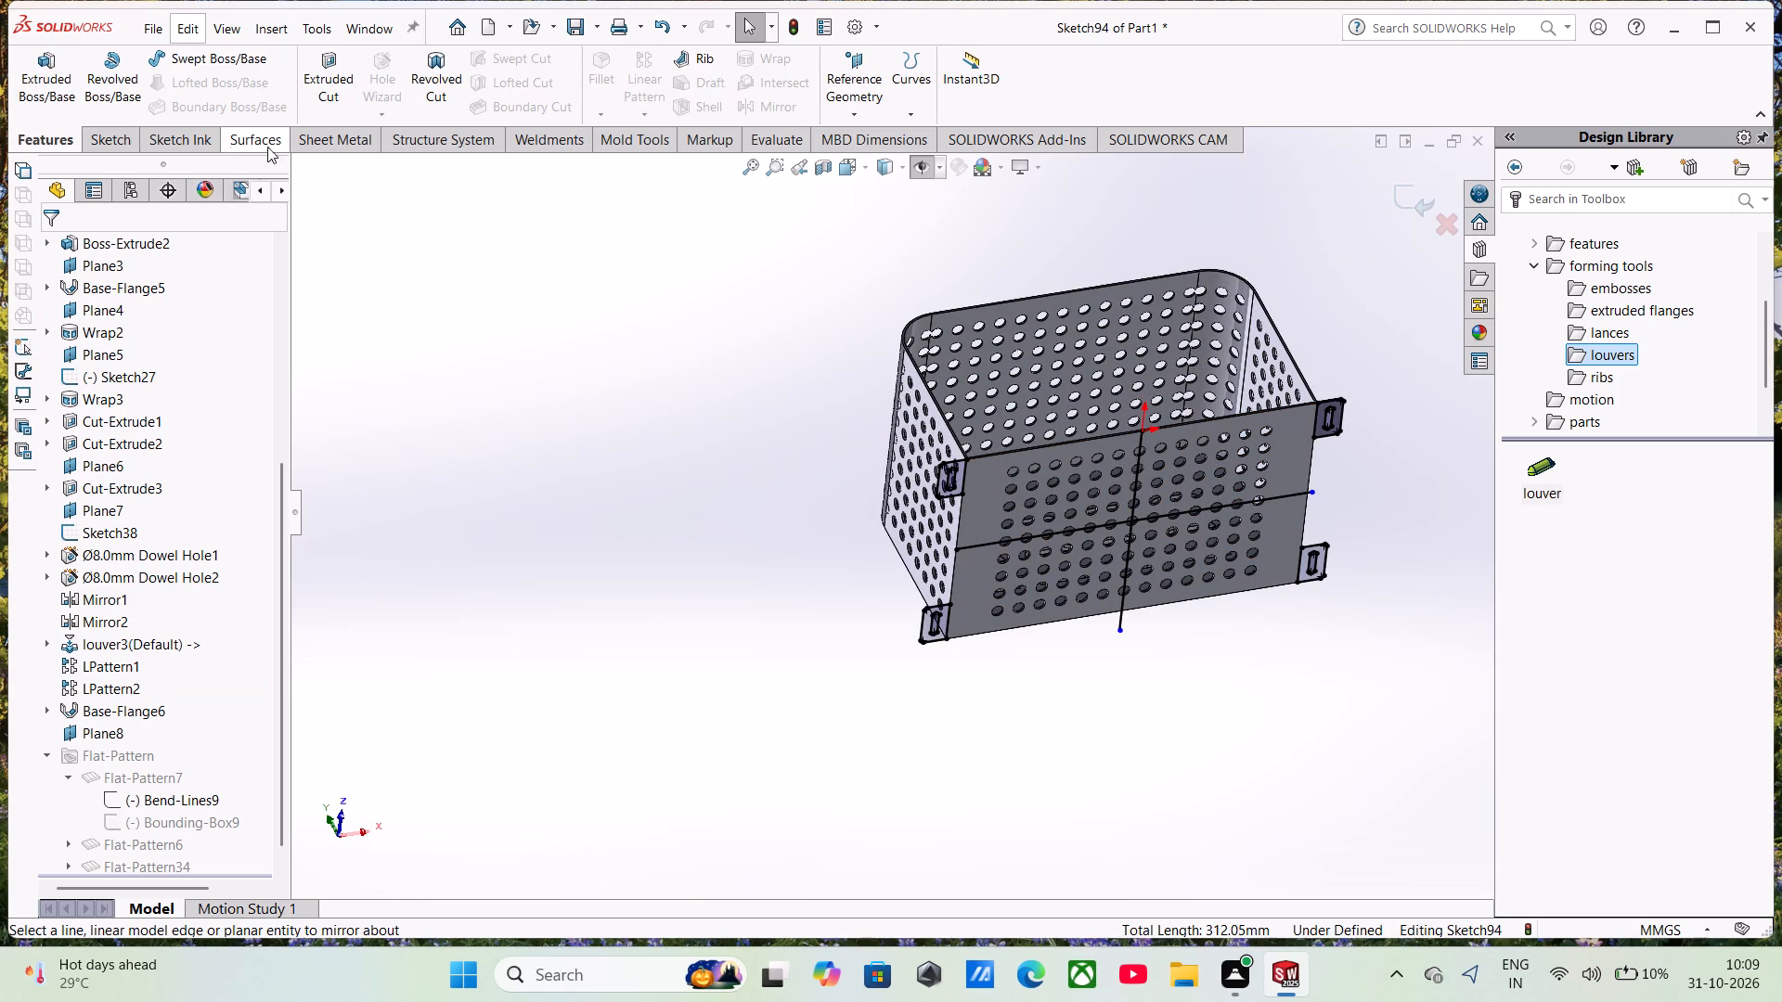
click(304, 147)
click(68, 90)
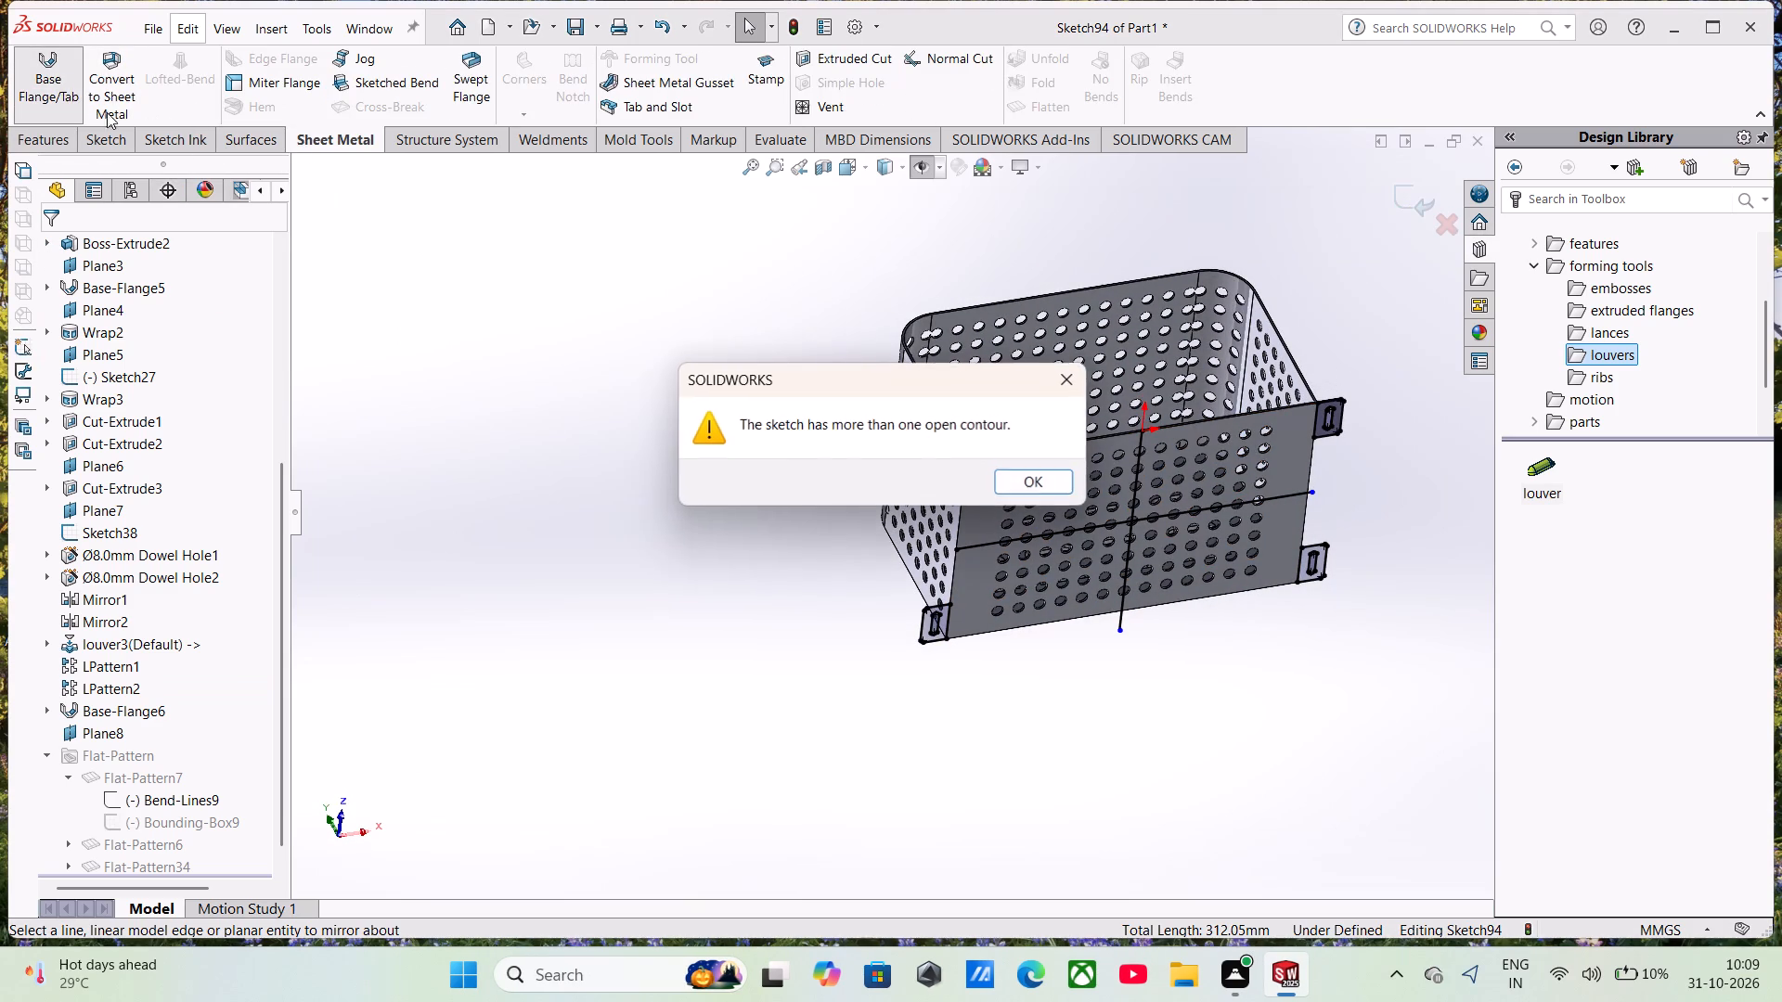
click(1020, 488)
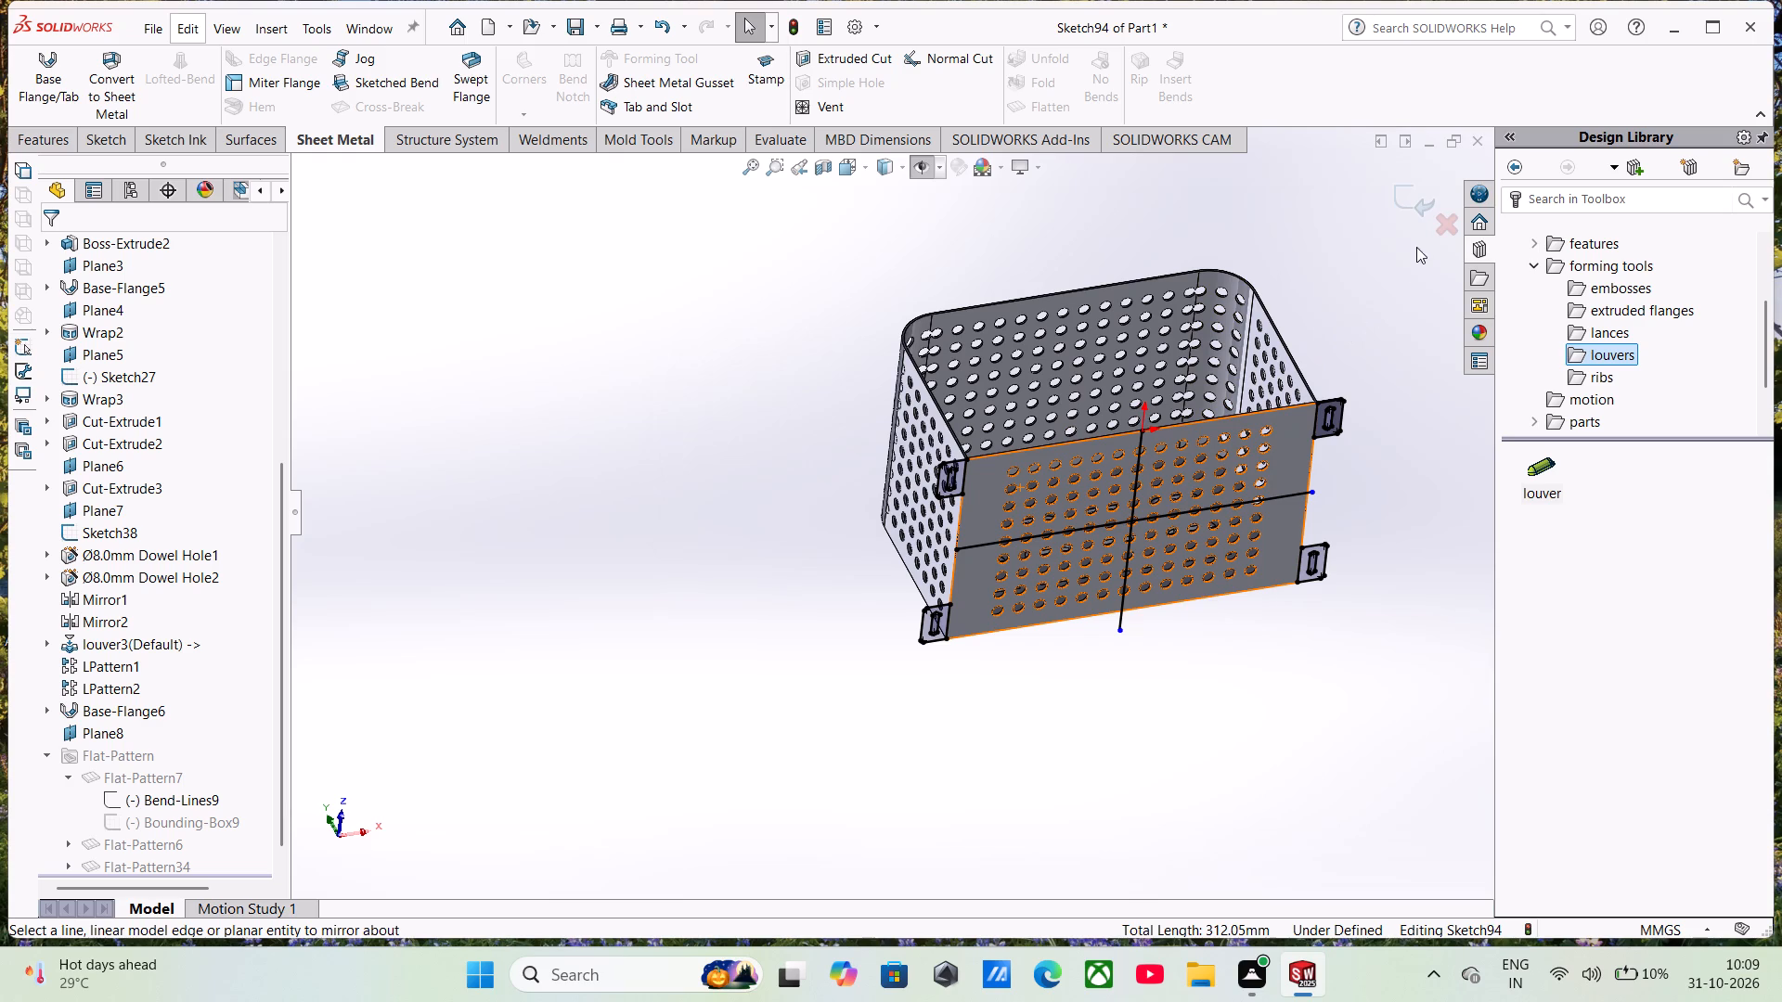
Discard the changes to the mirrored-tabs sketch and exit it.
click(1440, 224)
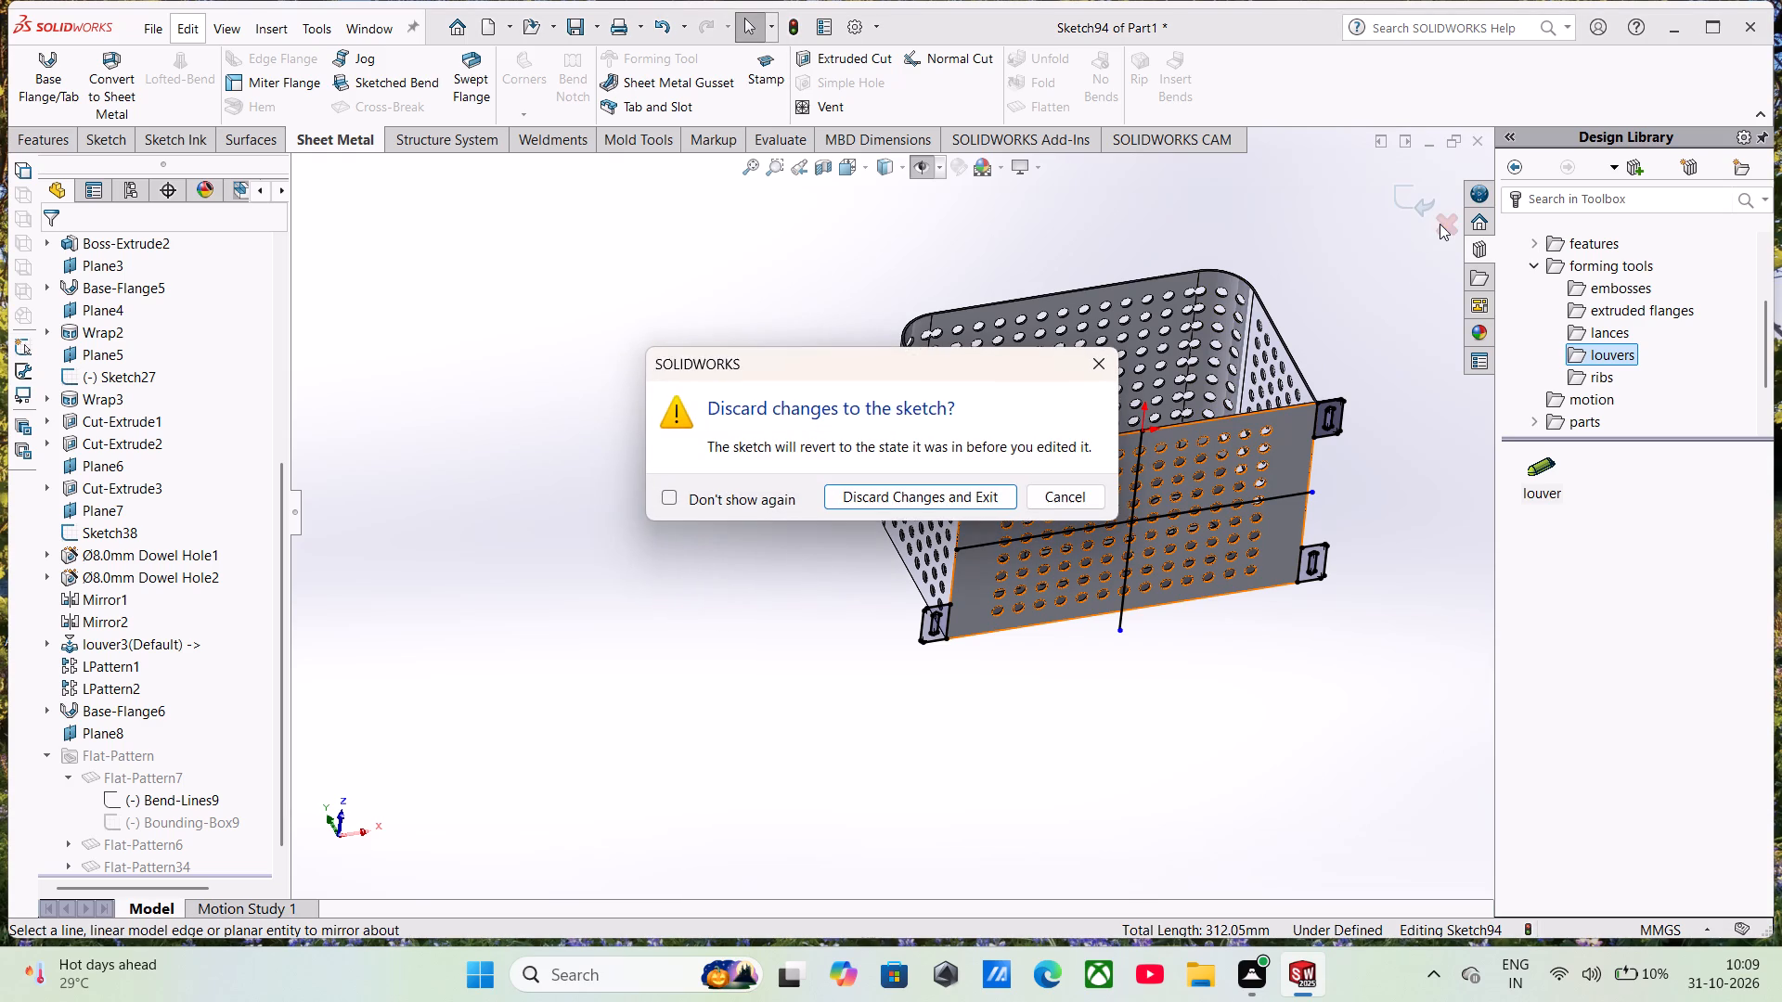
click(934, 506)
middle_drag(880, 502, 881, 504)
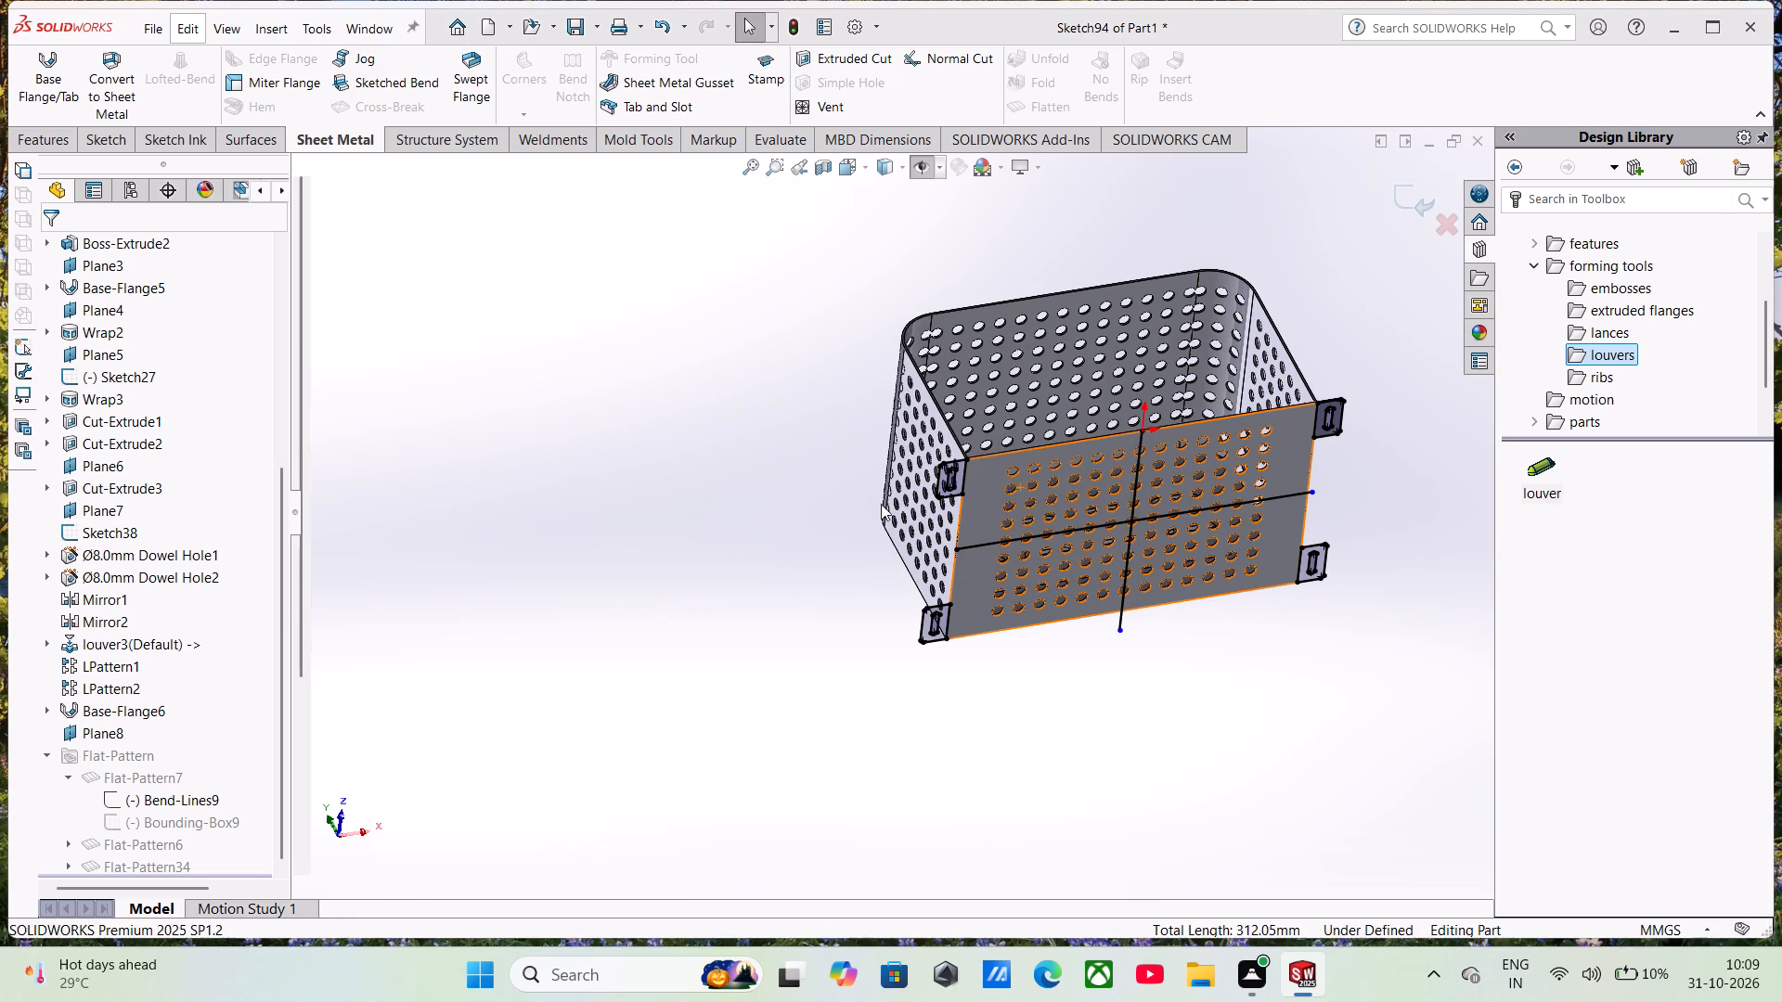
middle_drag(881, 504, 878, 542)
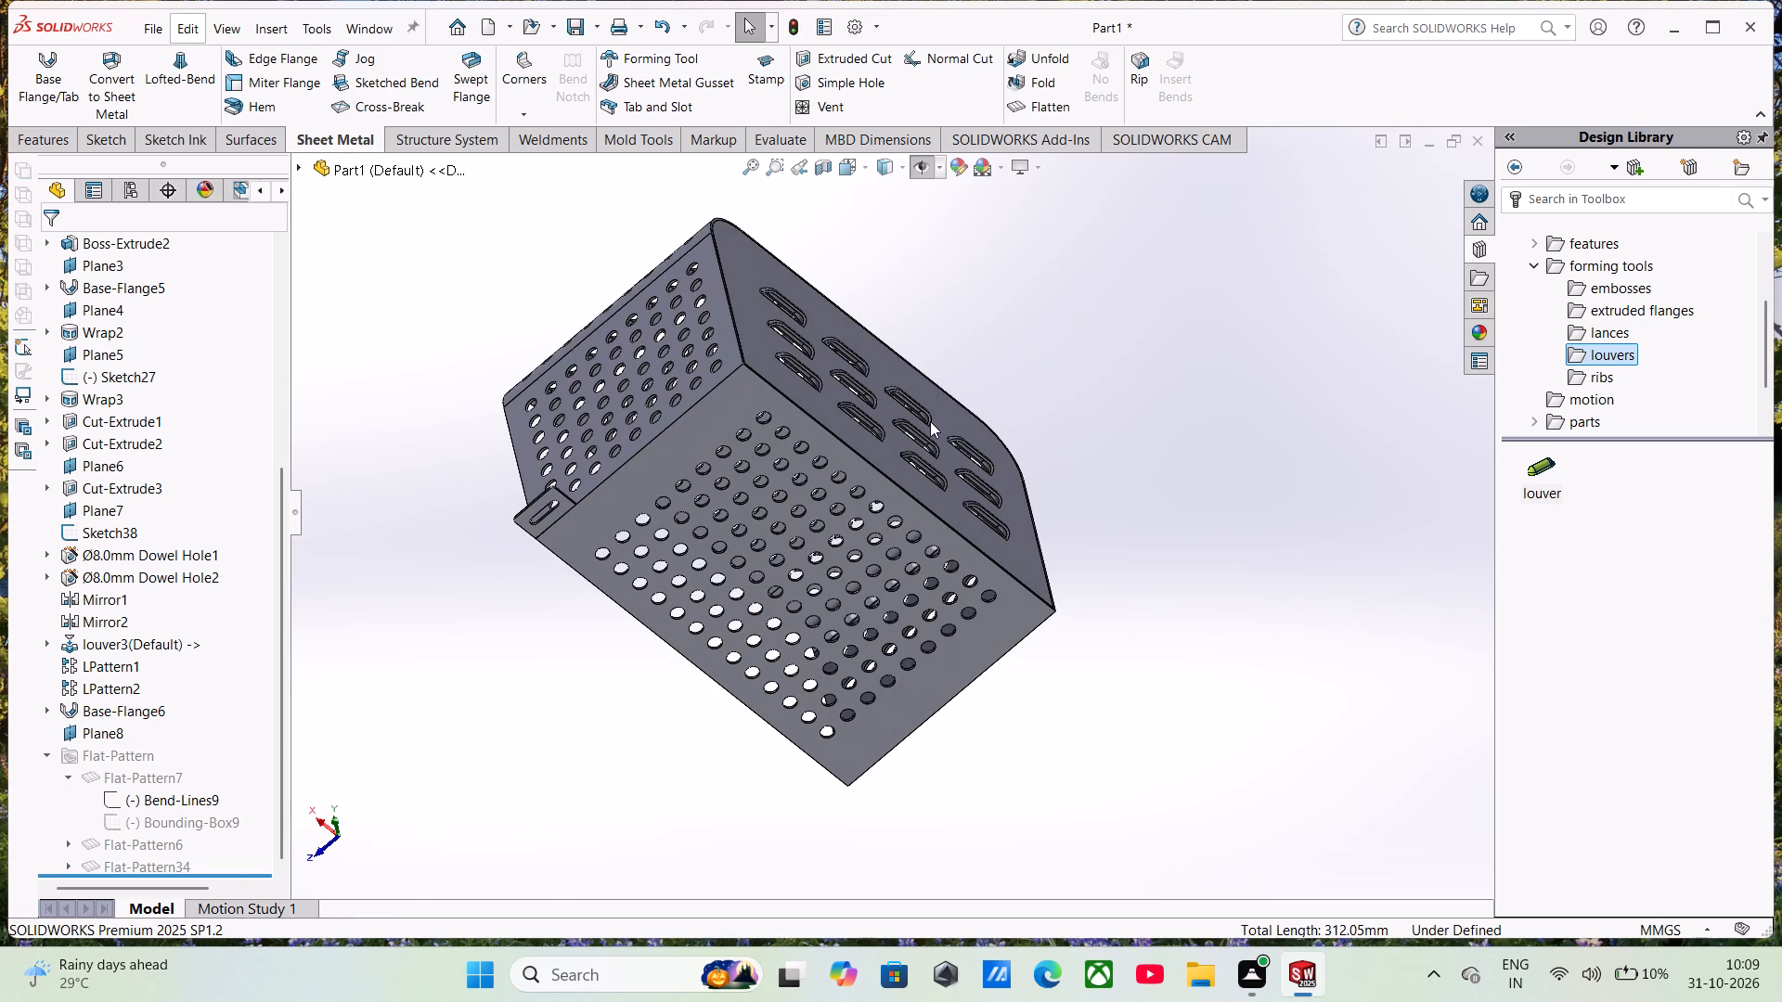
Undo back past Plane8 to reopen the original slotted tab's sketch for editing.
key(ctrl+z)
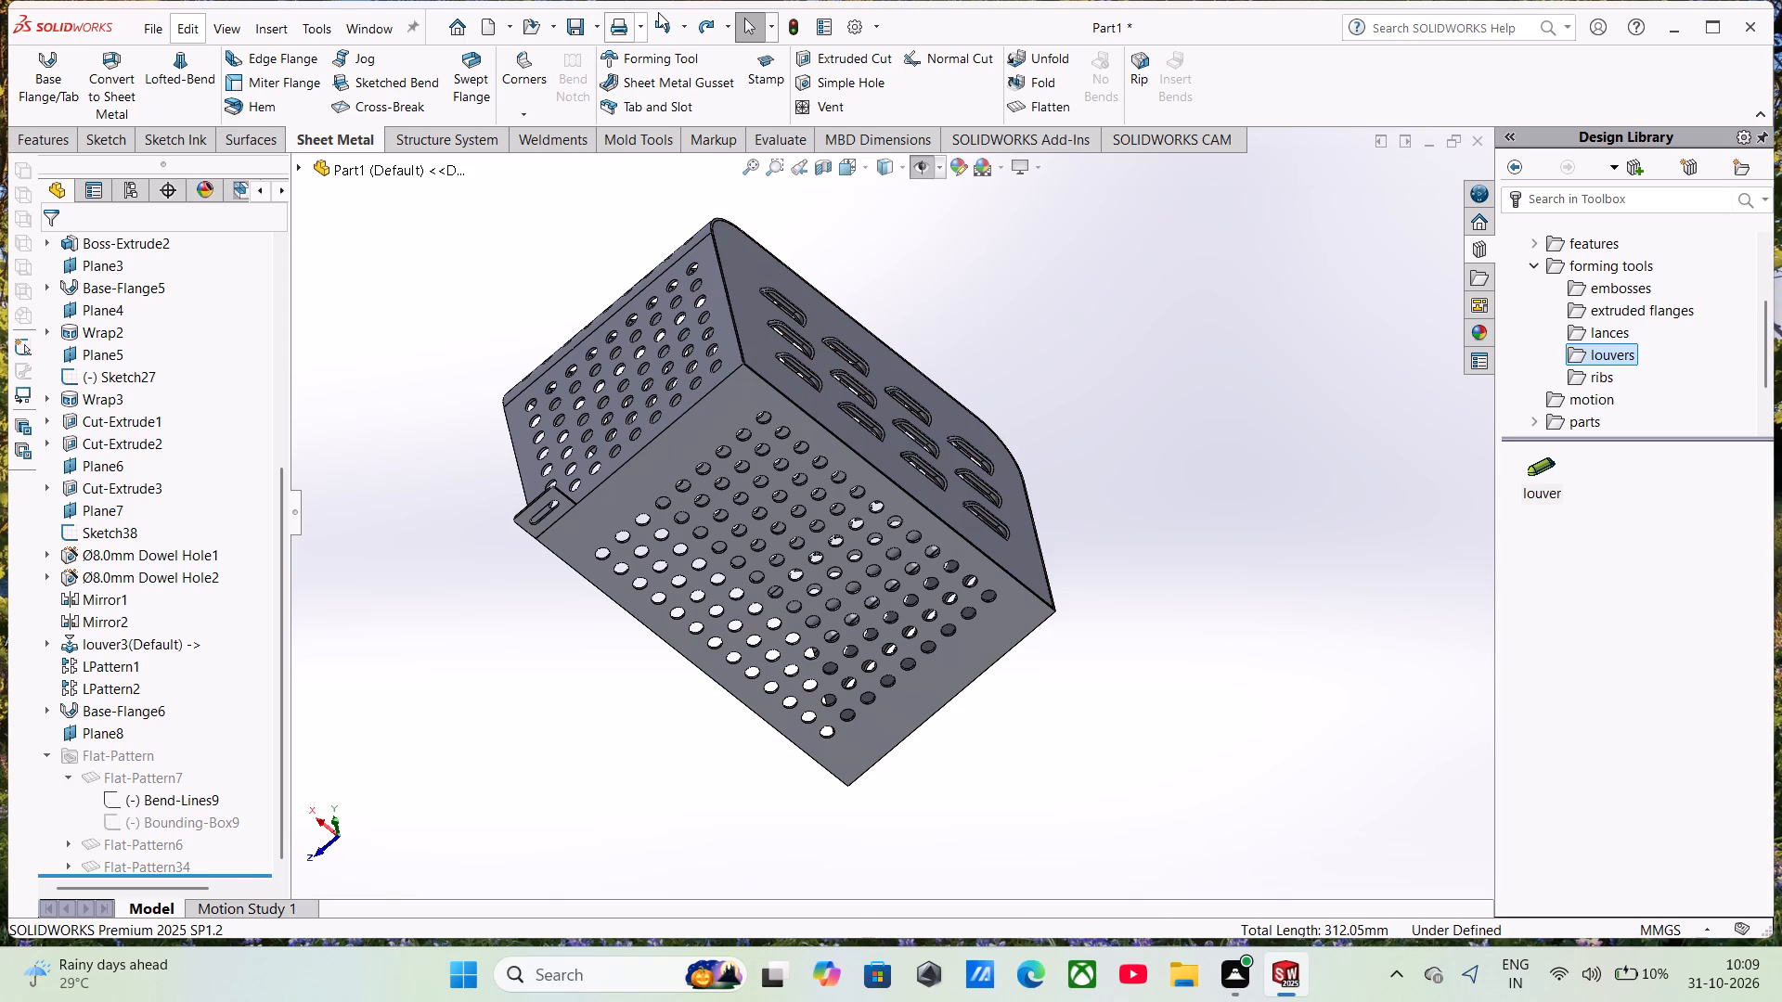
key(ctrl+z)
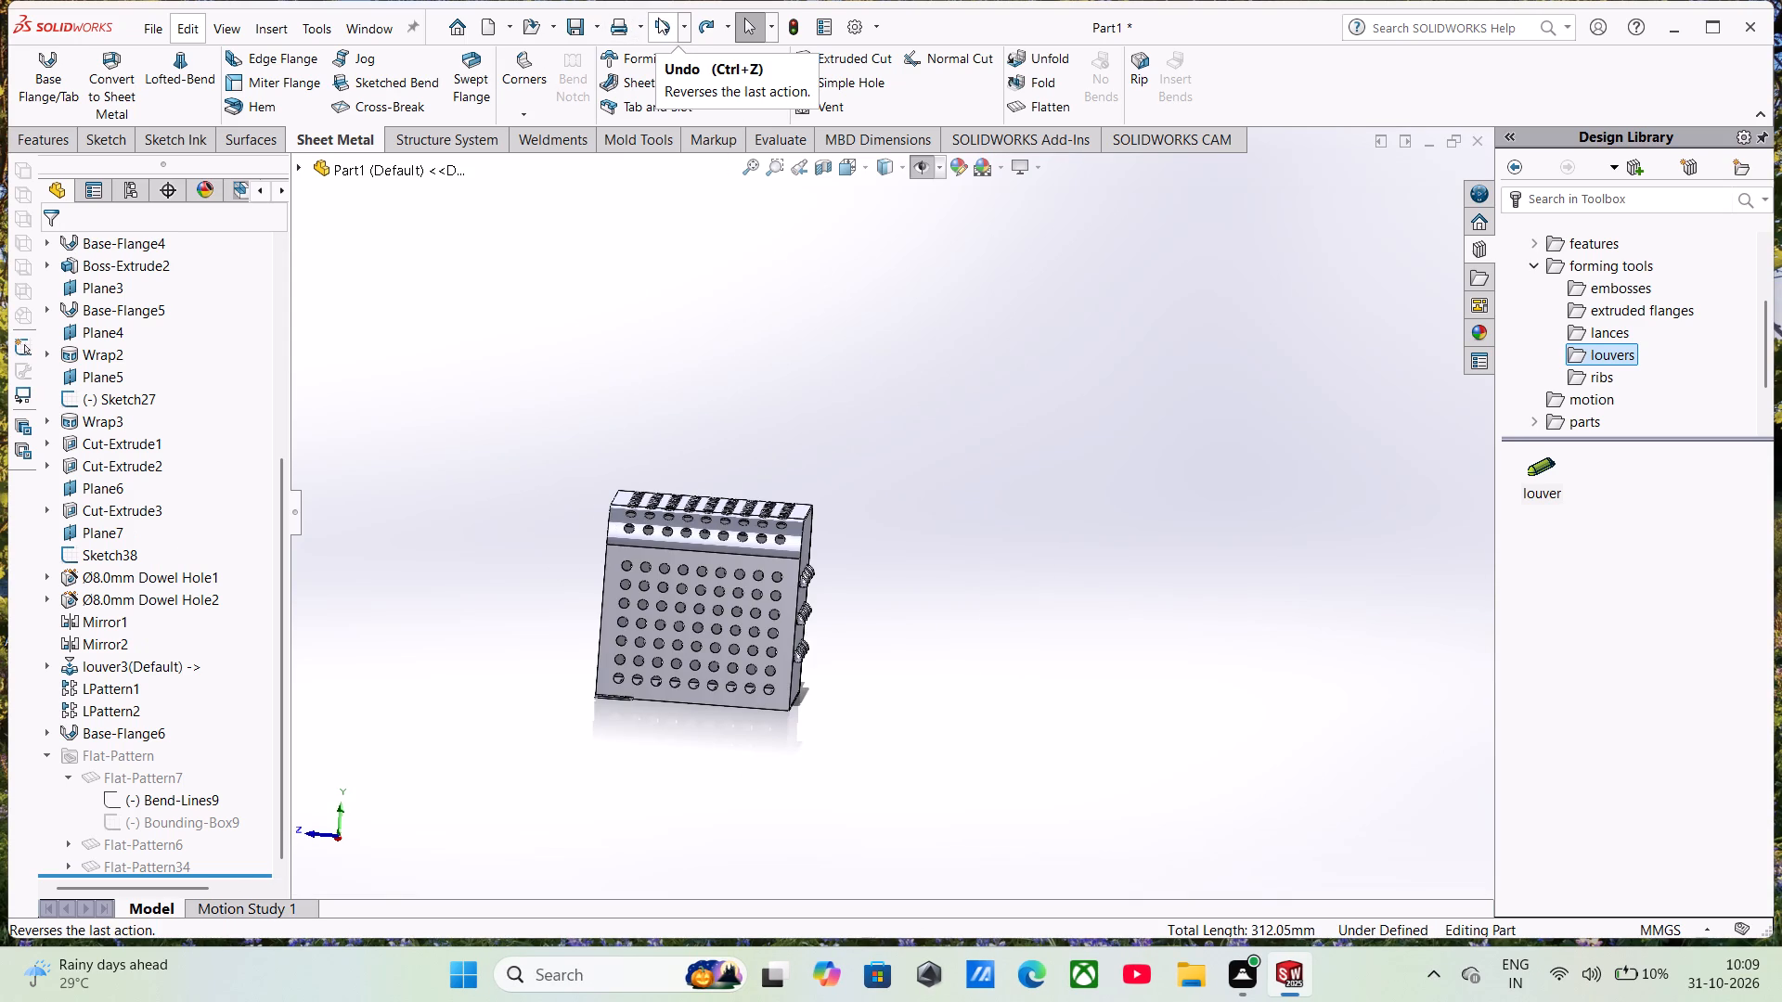
middle_drag(796, 547, 755, 368)
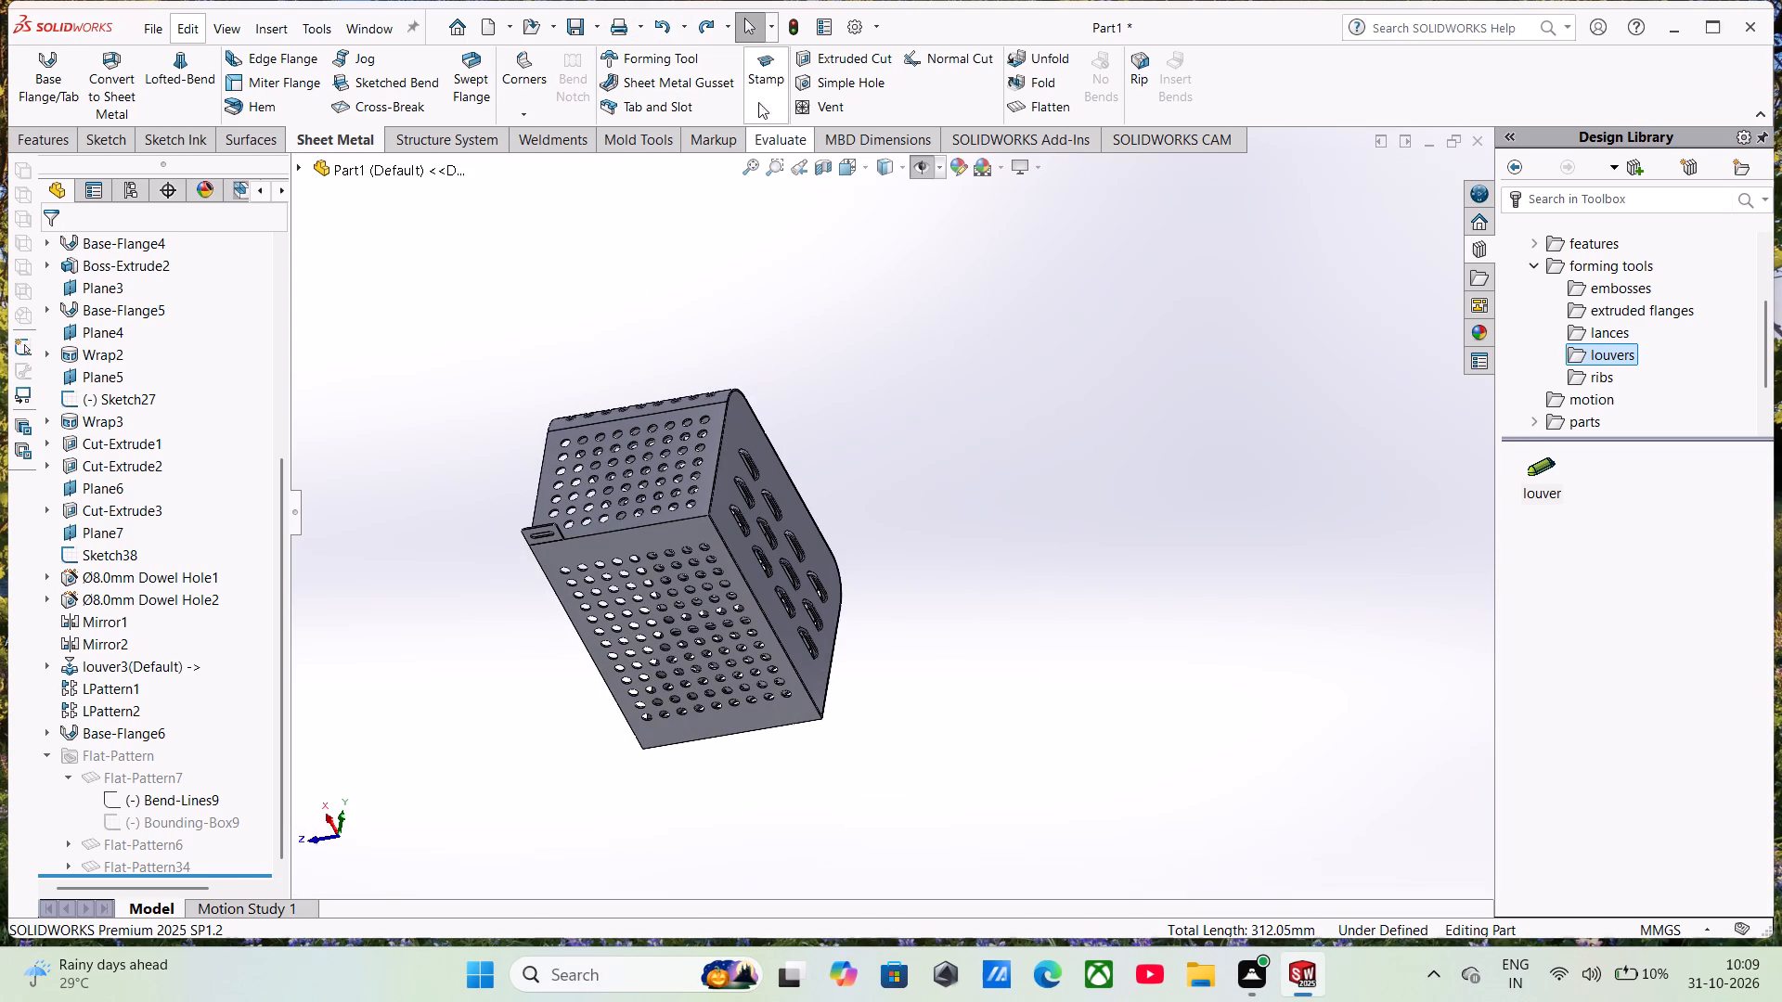
click(665, 25)
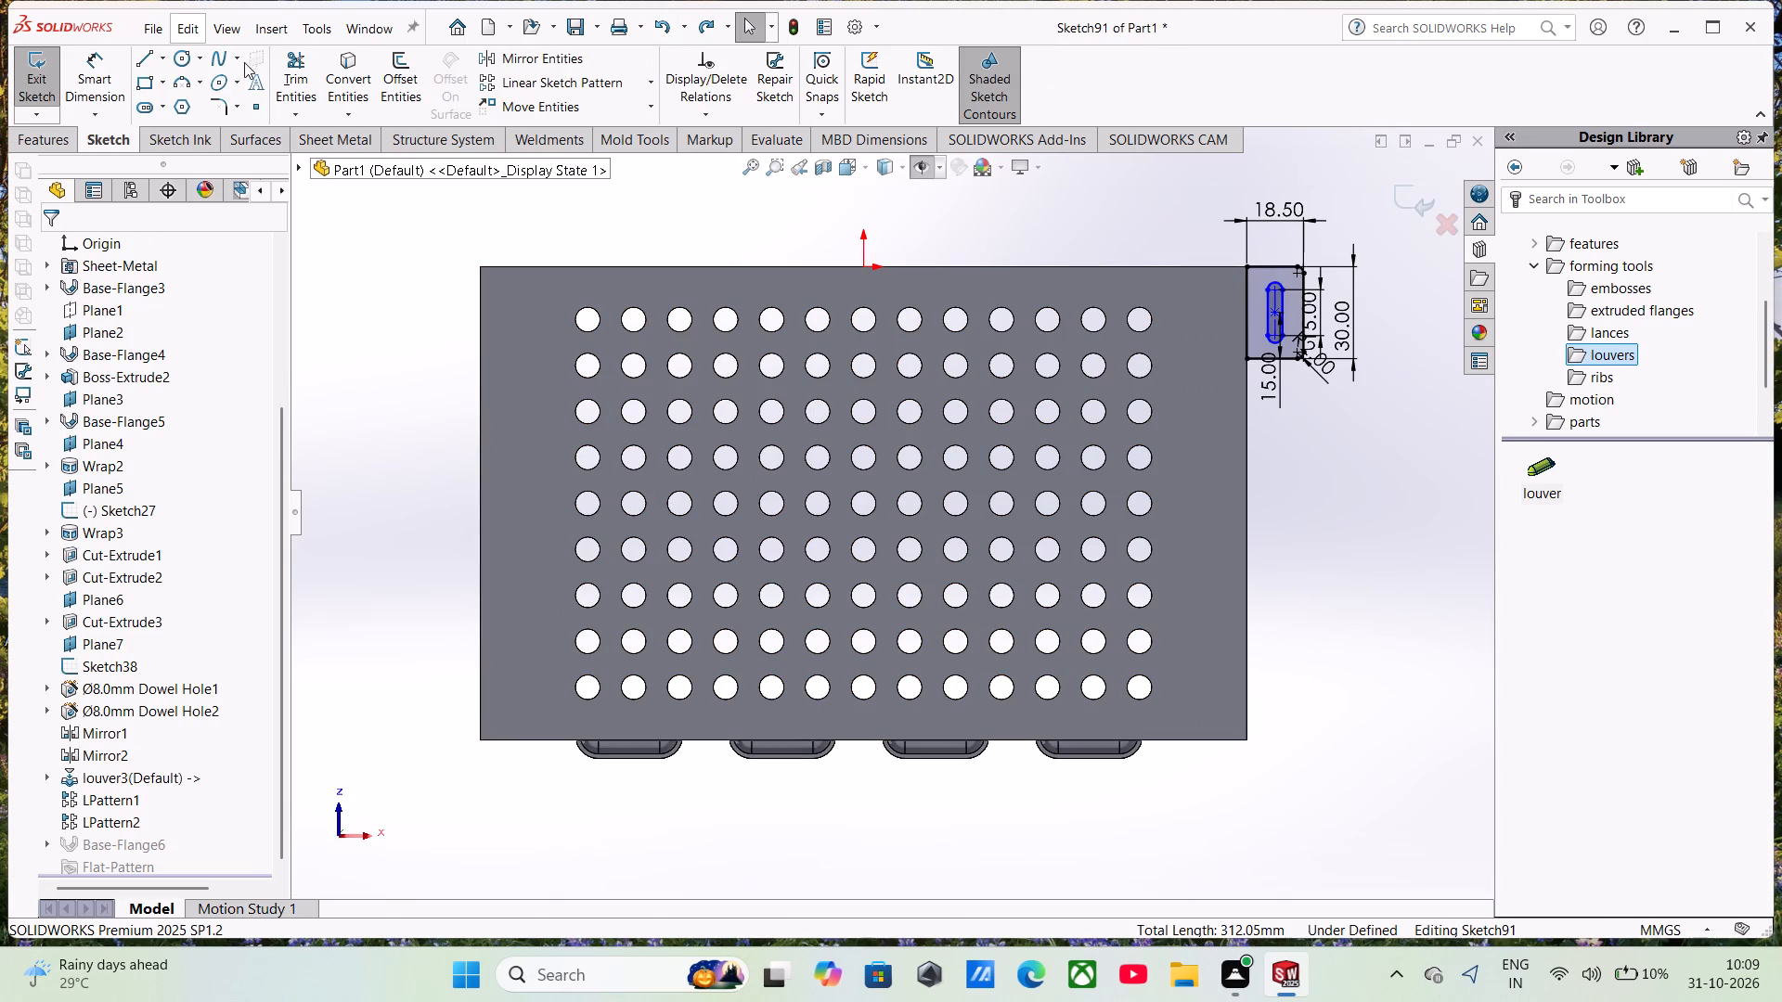
Sketch a vertical line about 160 mm long from the origin down past the perforated face's lower edge.
click(139, 63)
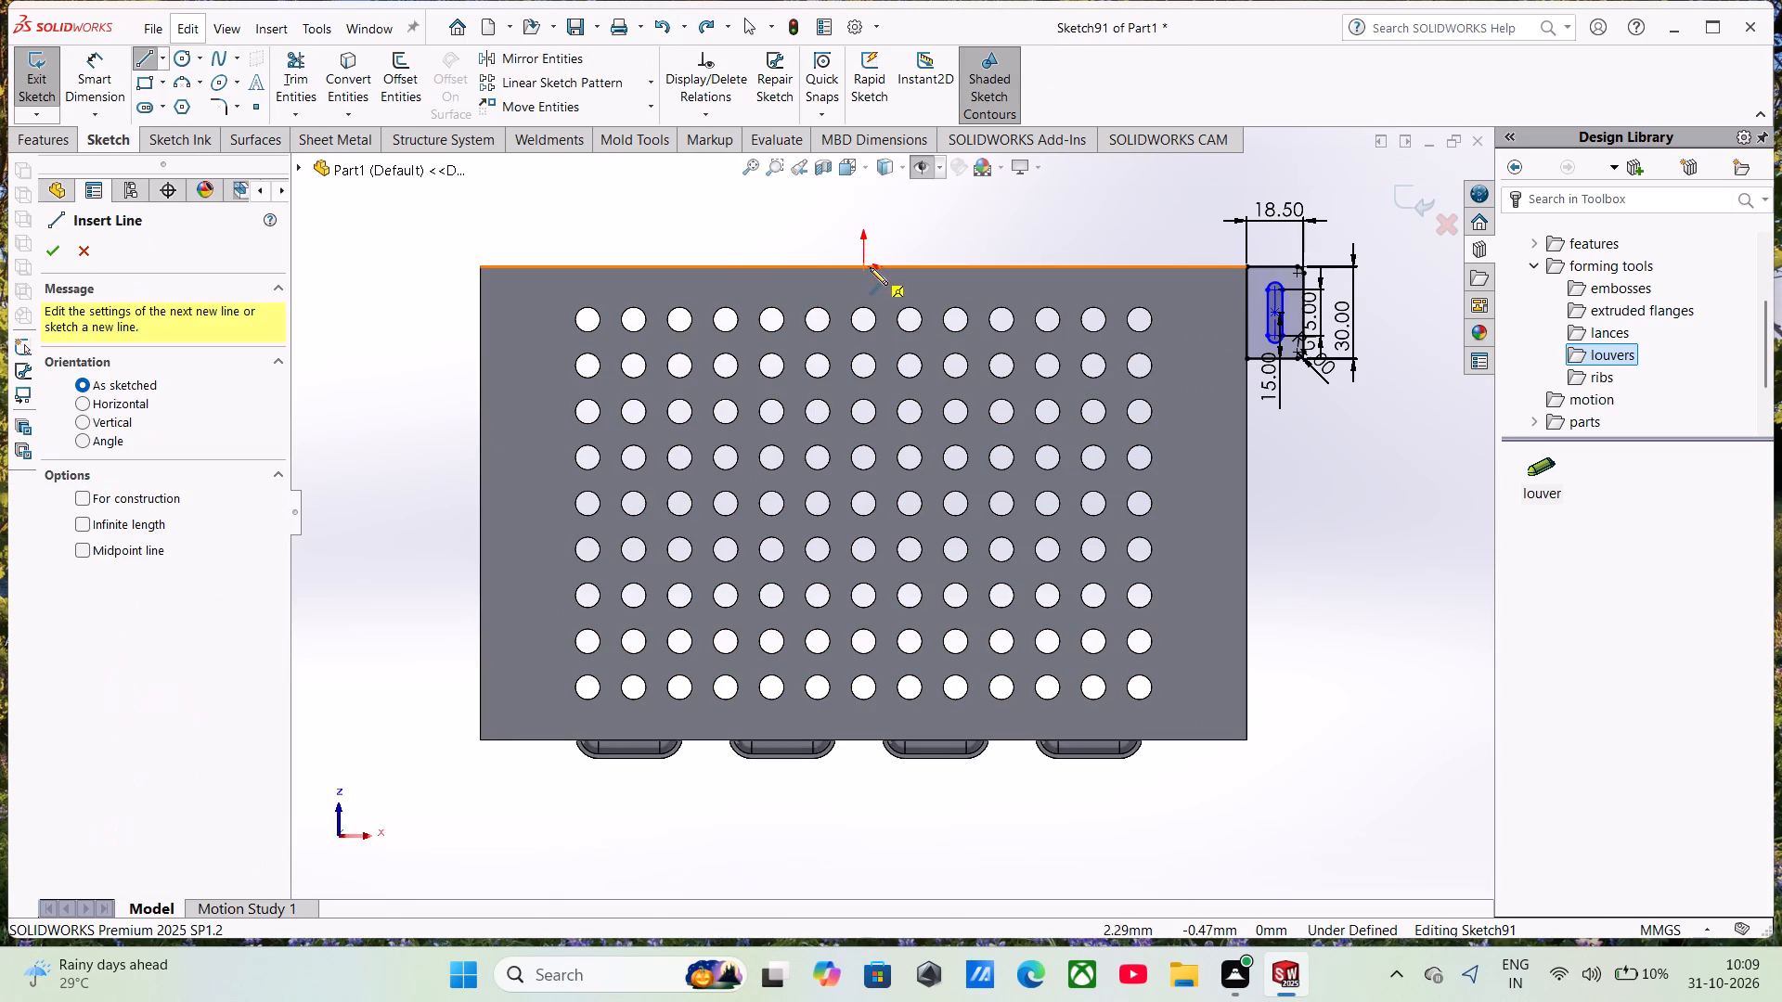
click(865, 266)
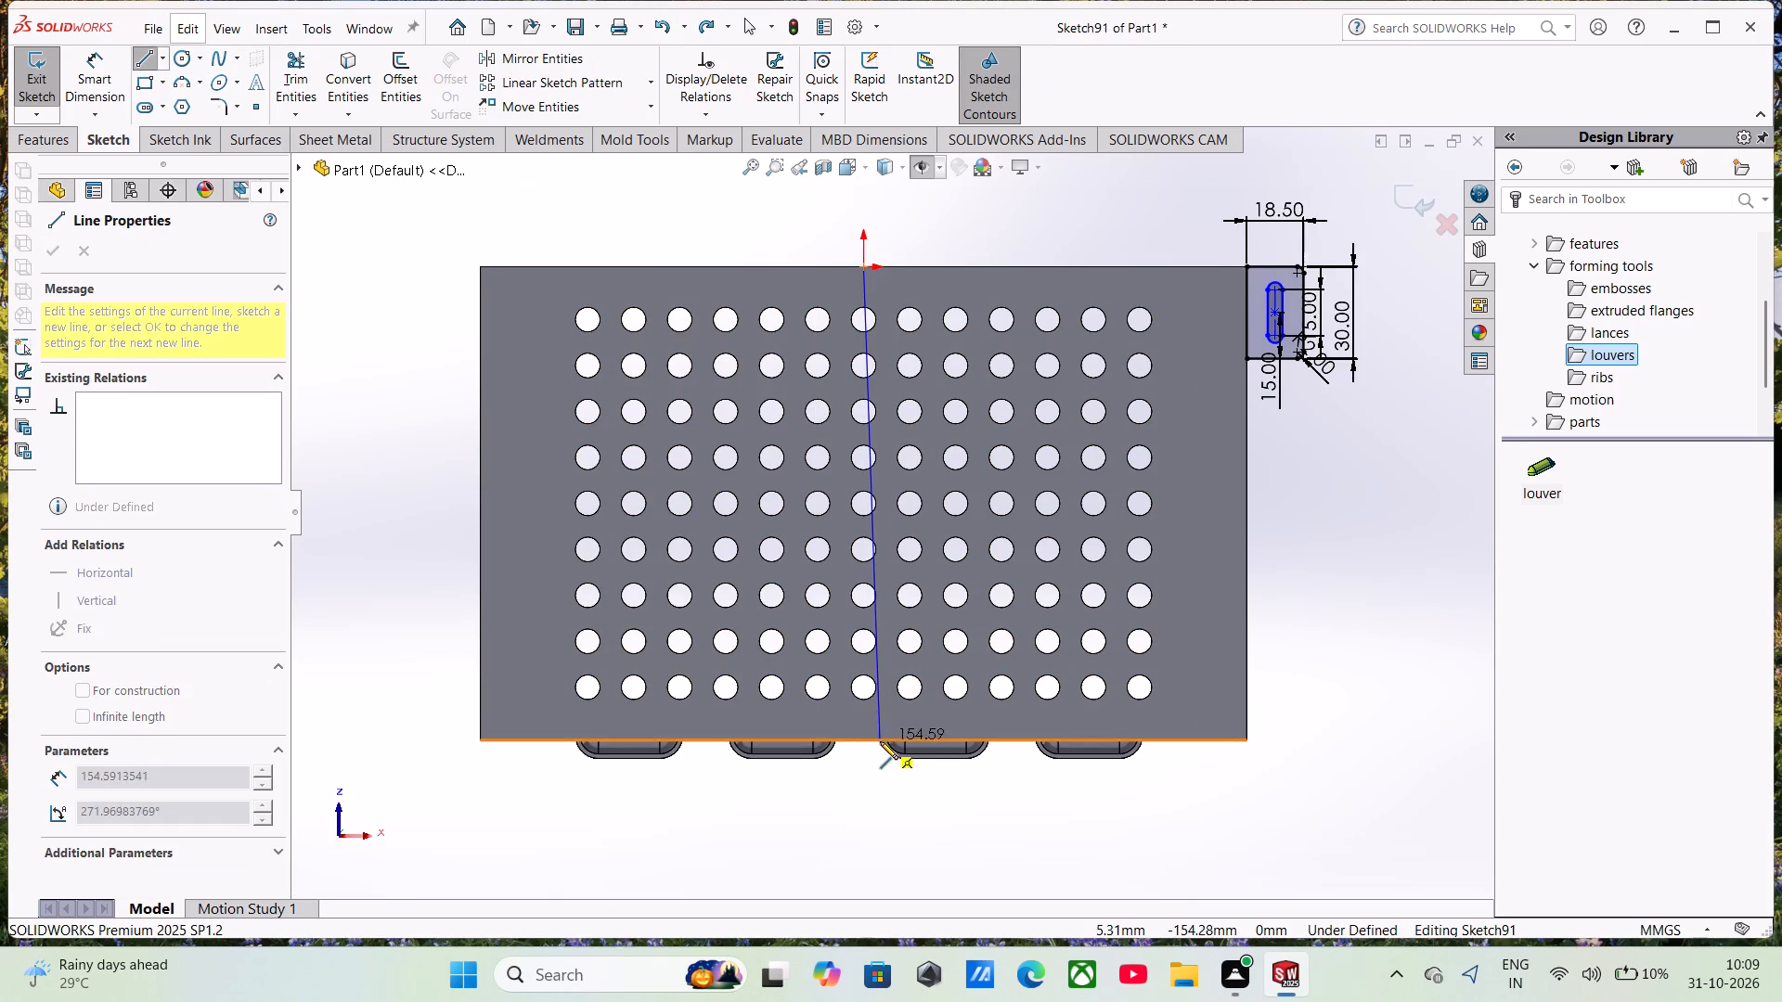
click(860, 757)
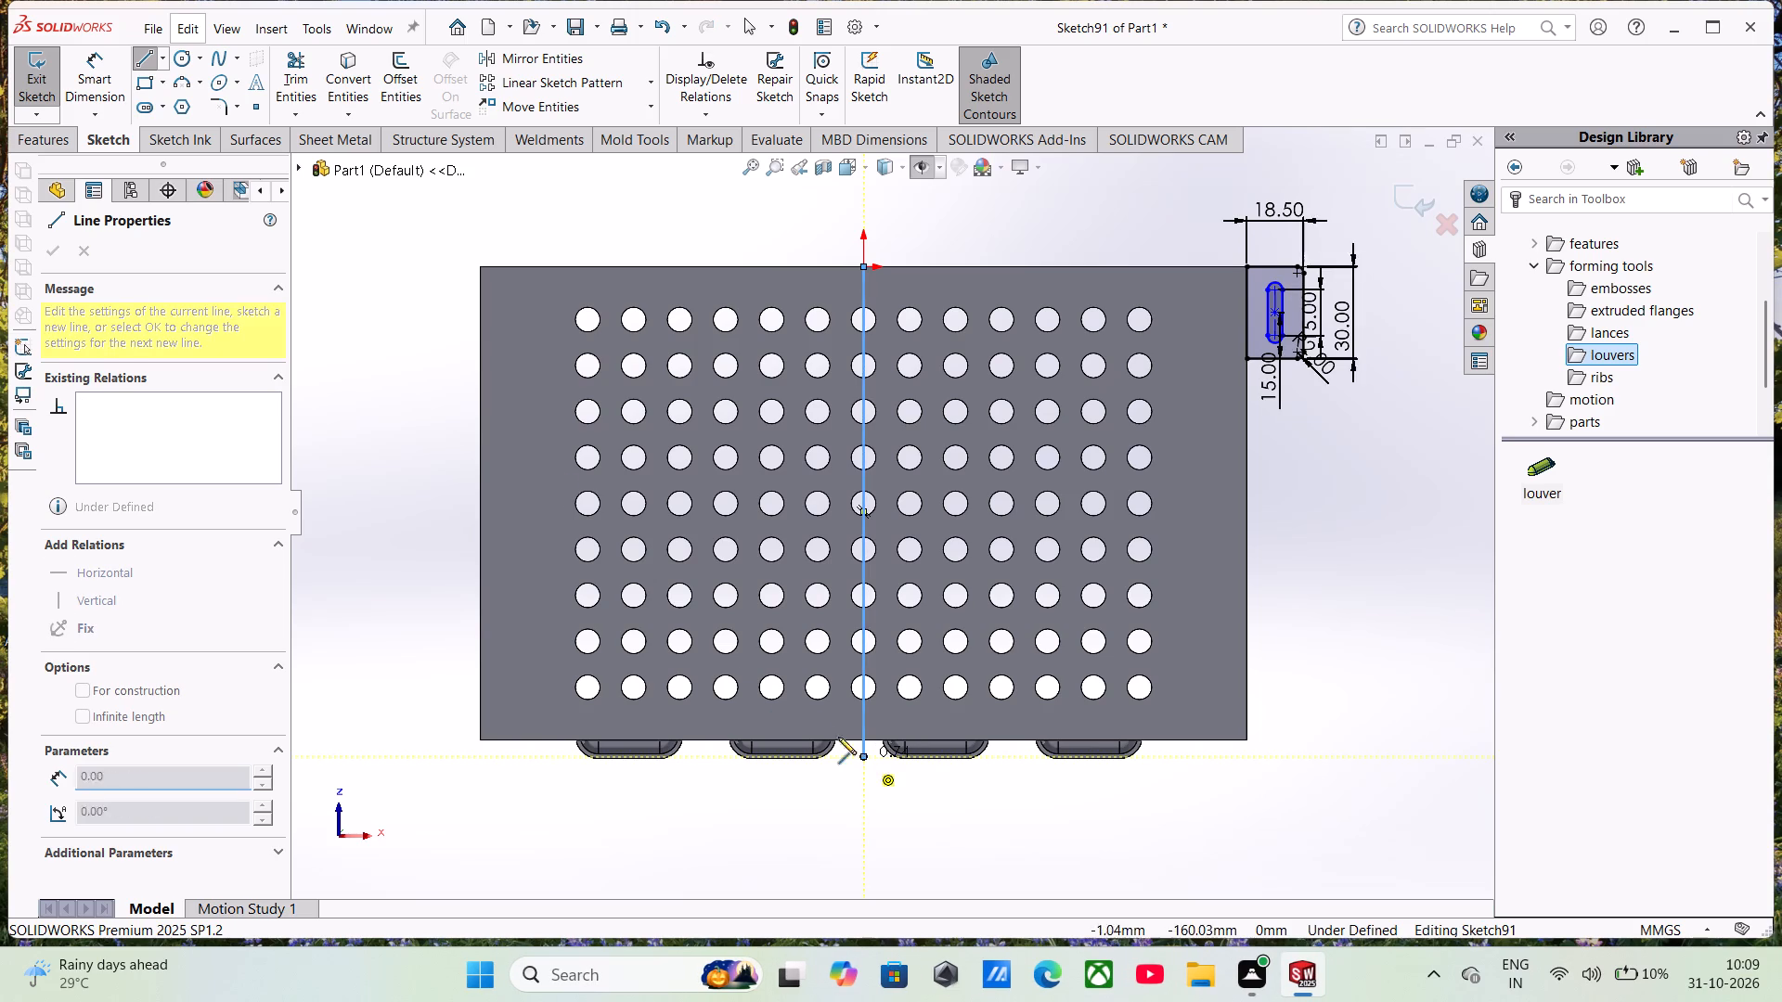
Mirror the slotted tab's outline and slot about the vertical centre line to the perforated face's opposite upper corner.
click(562, 52)
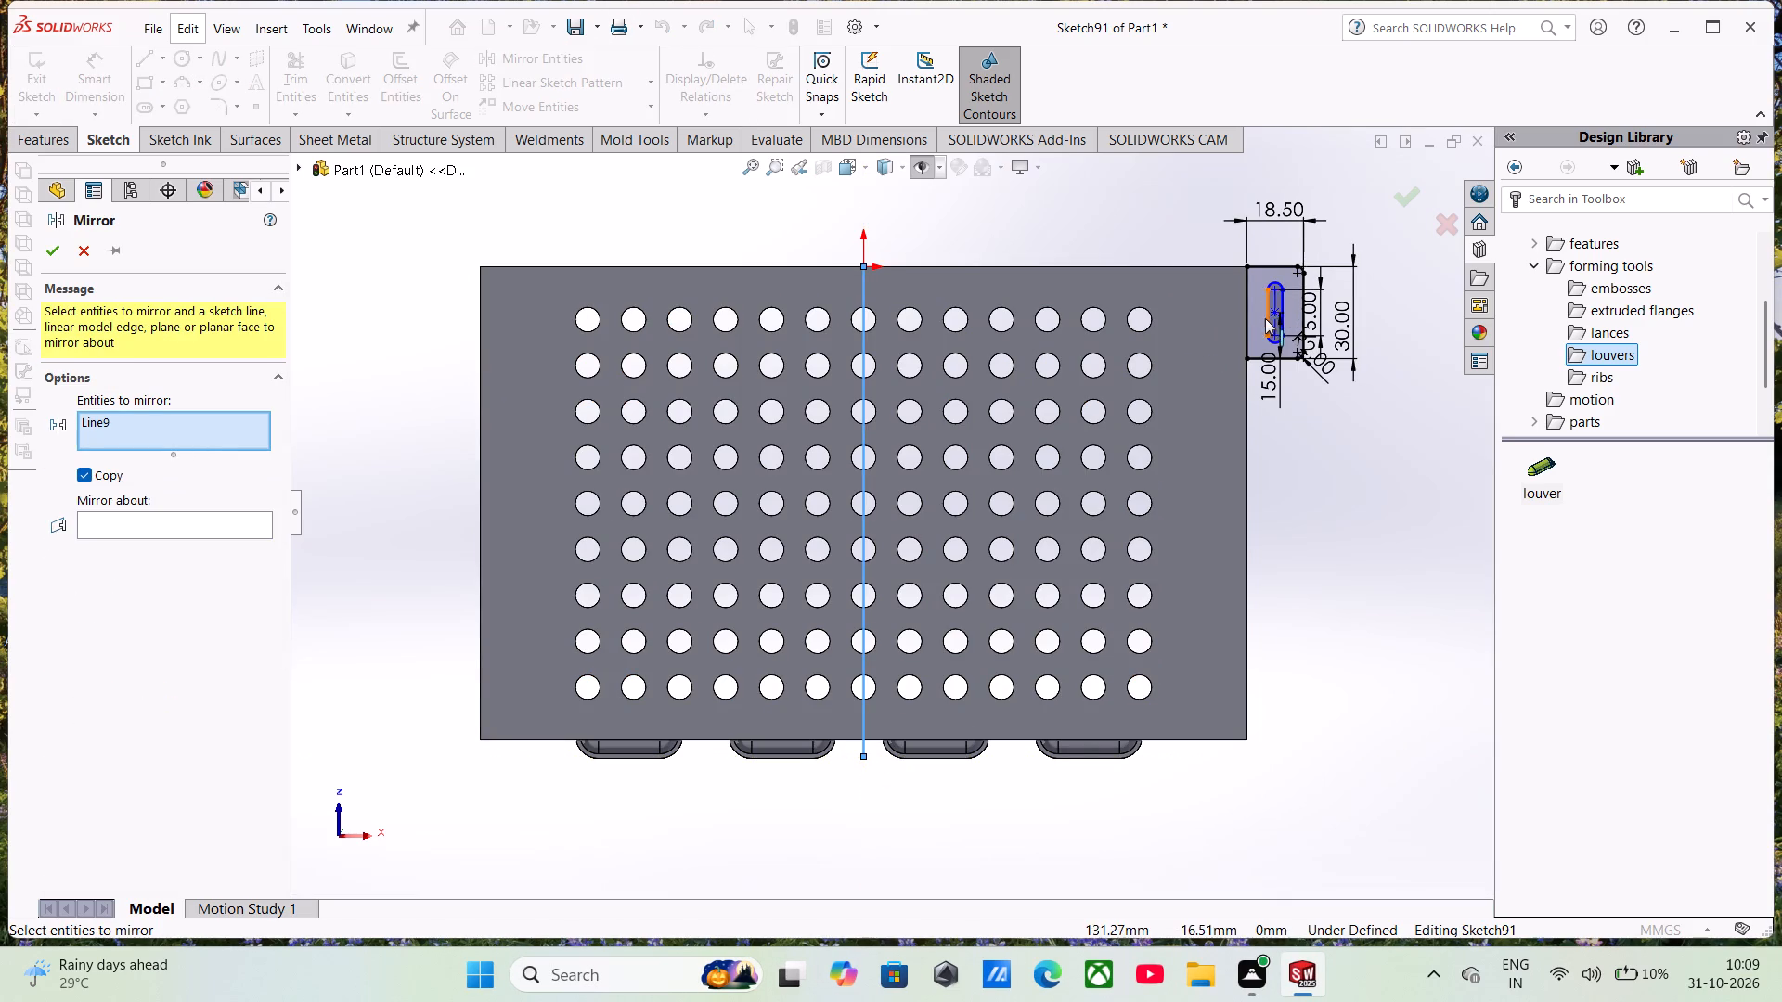
scroll(1275, 313, down, 3)
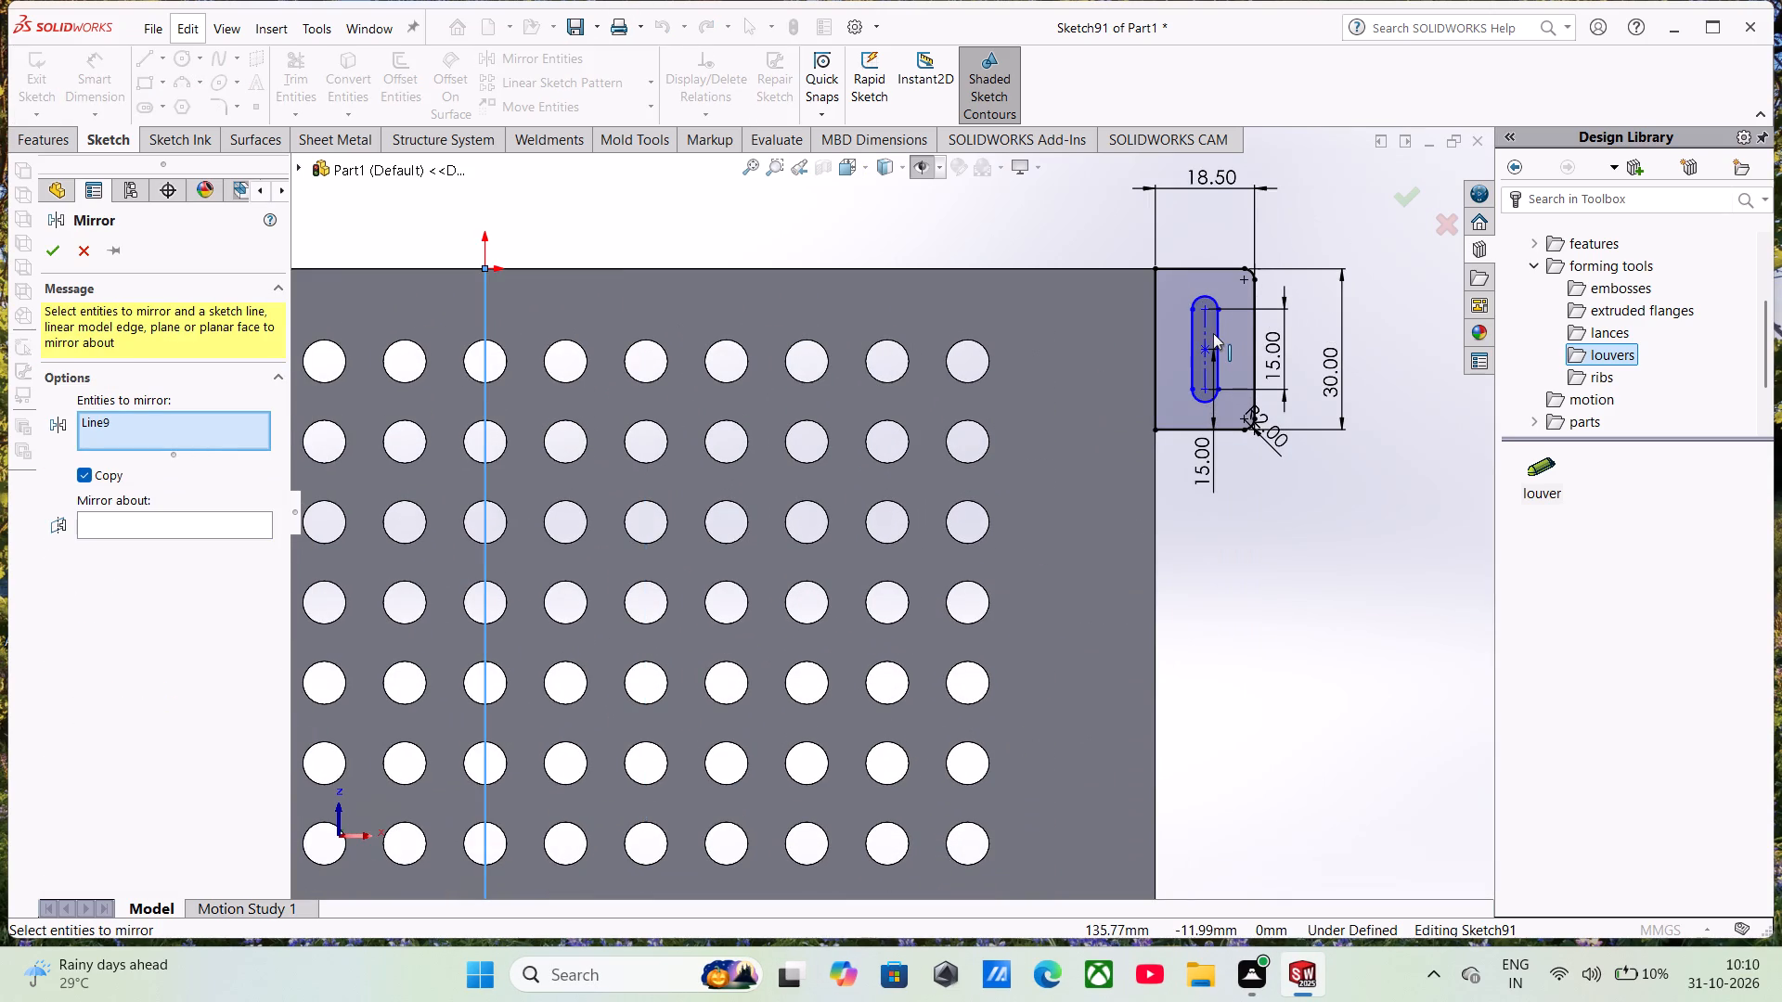
scroll(1207, 334, down, 2)
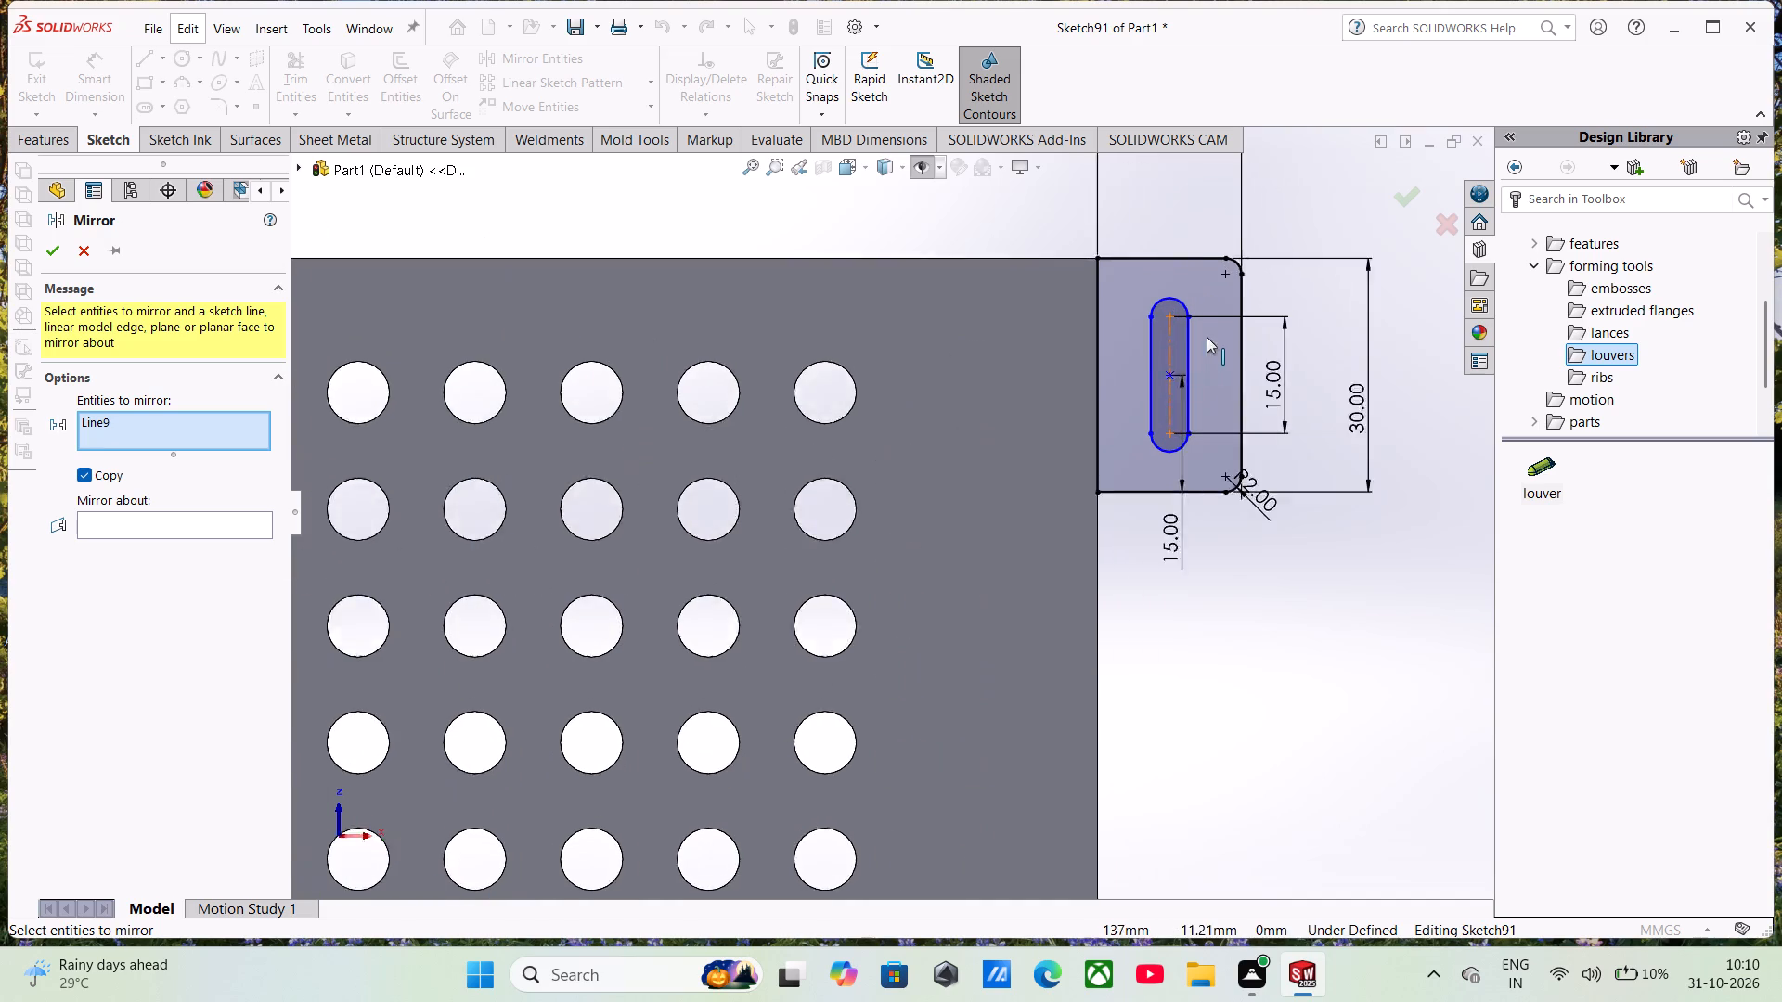
scroll(1207, 337, down, 1)
click(1140, 383)
click(1111, 388)
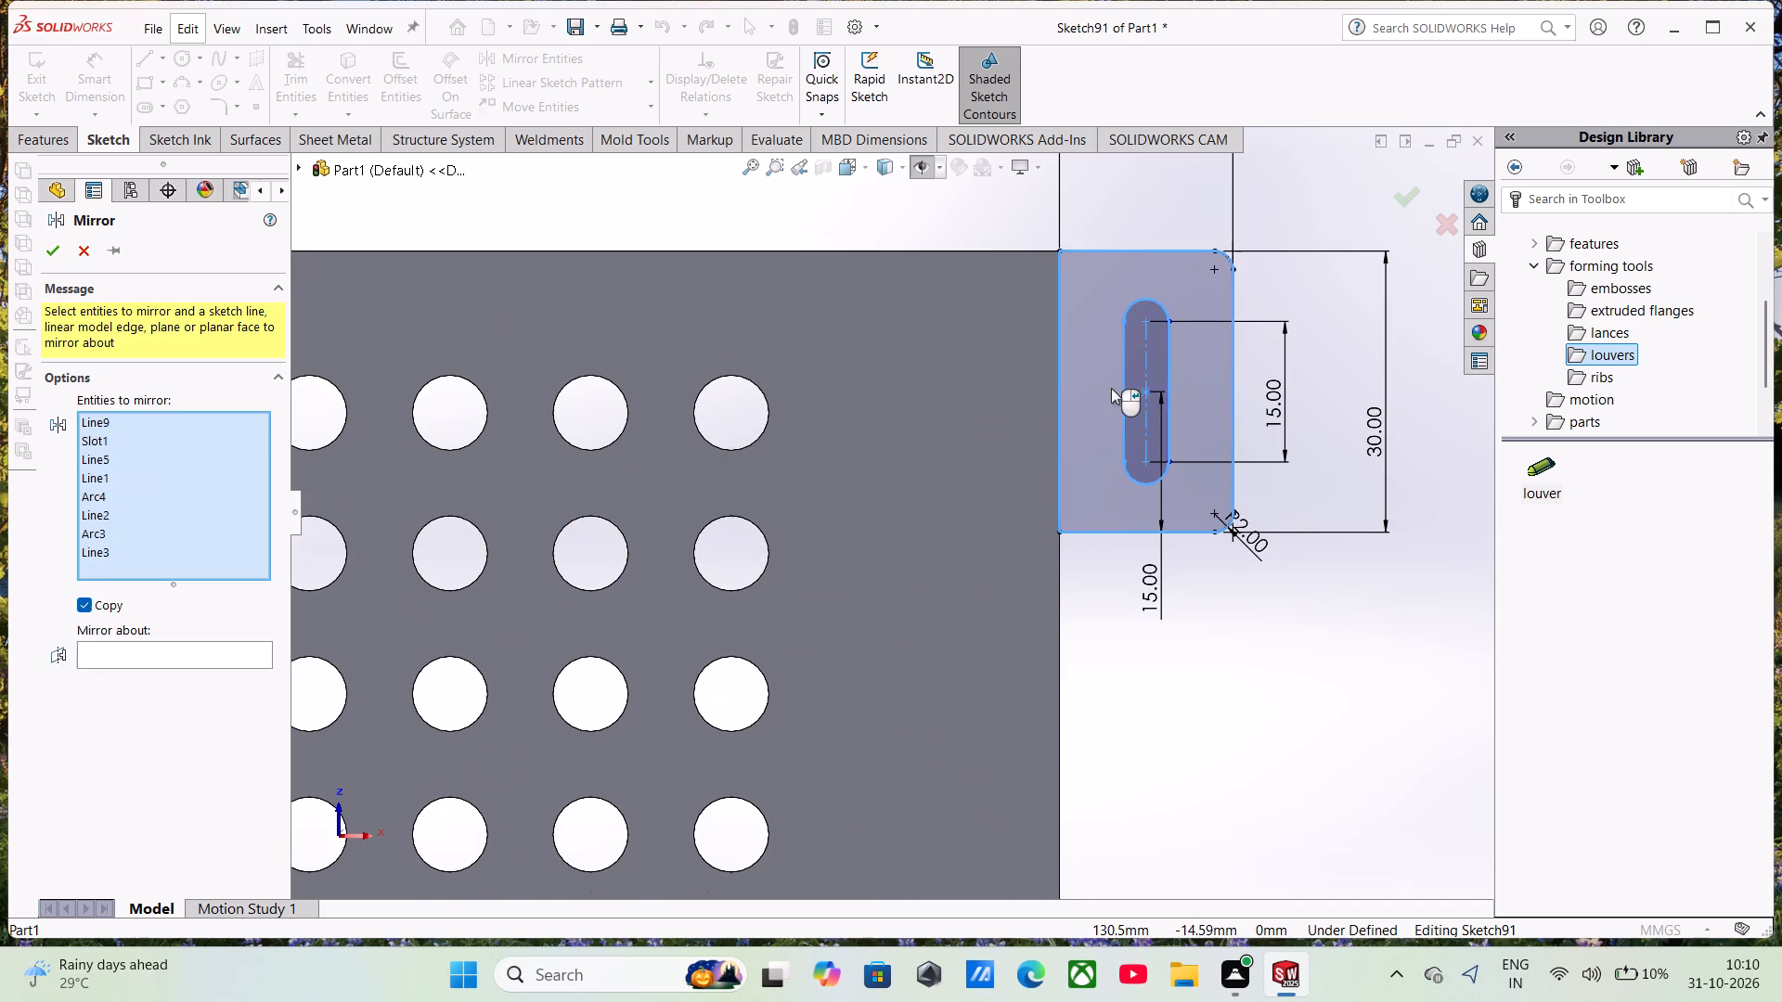
click(176, 651)
scroll(625, 596, up, 5)
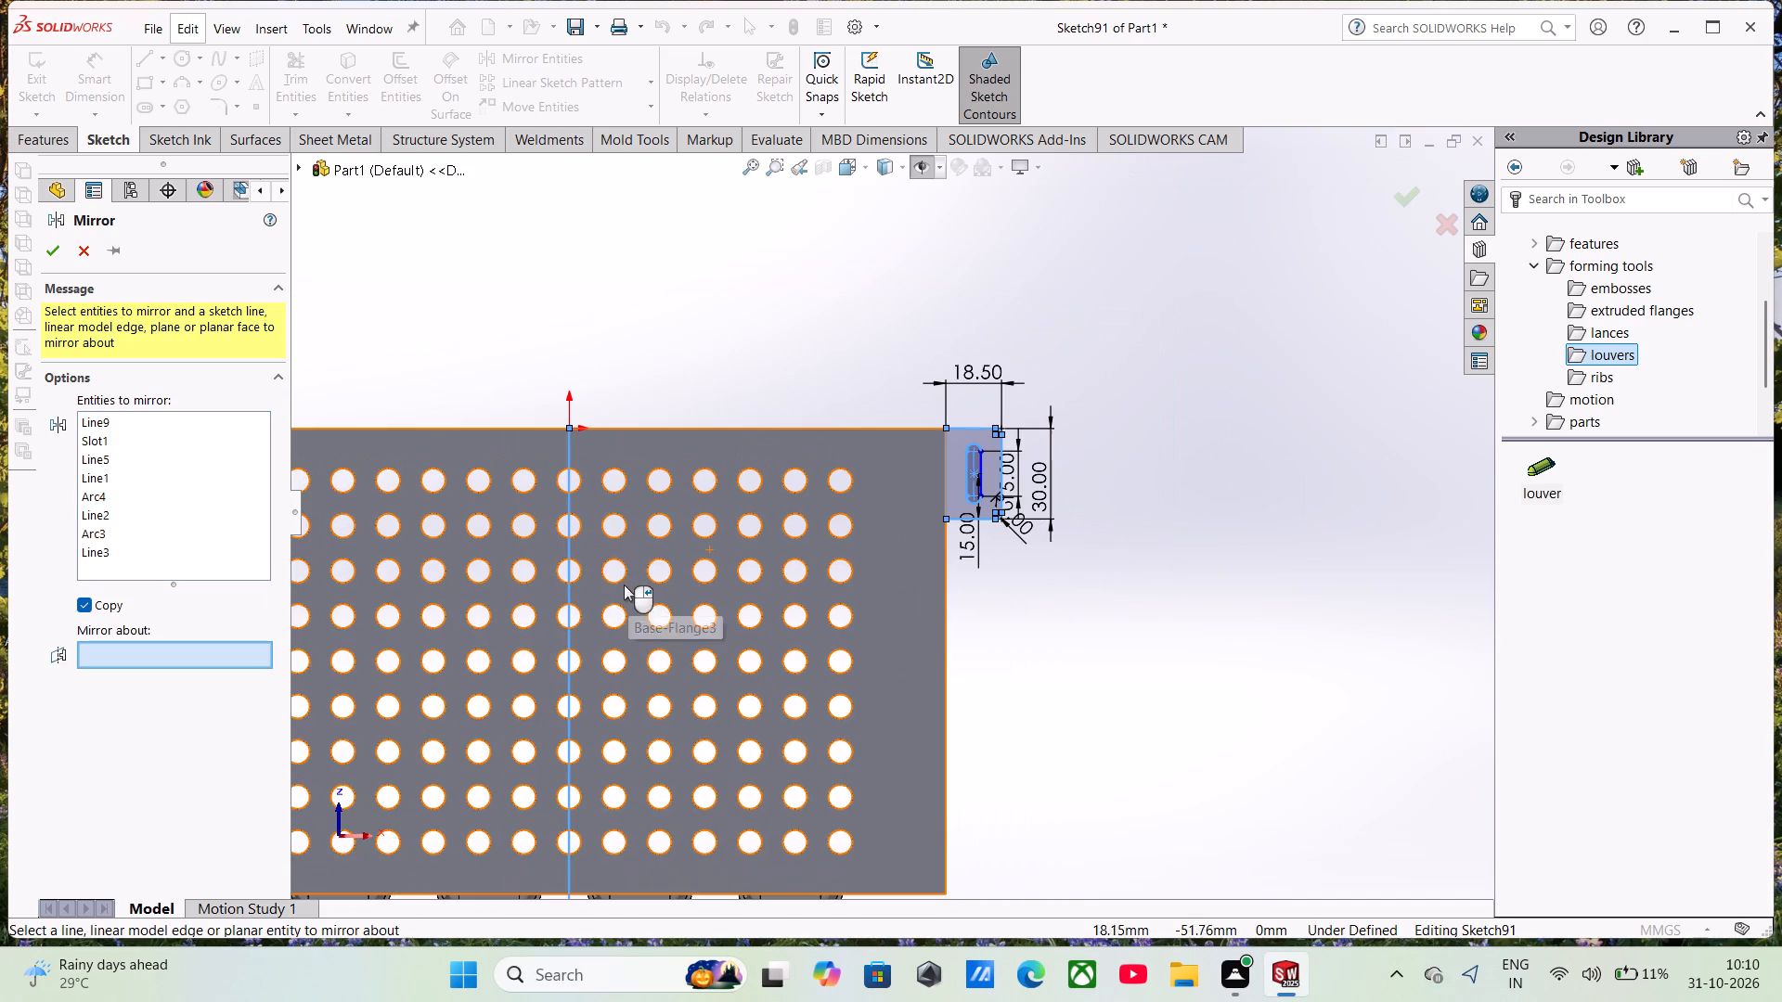
click(570, 540)
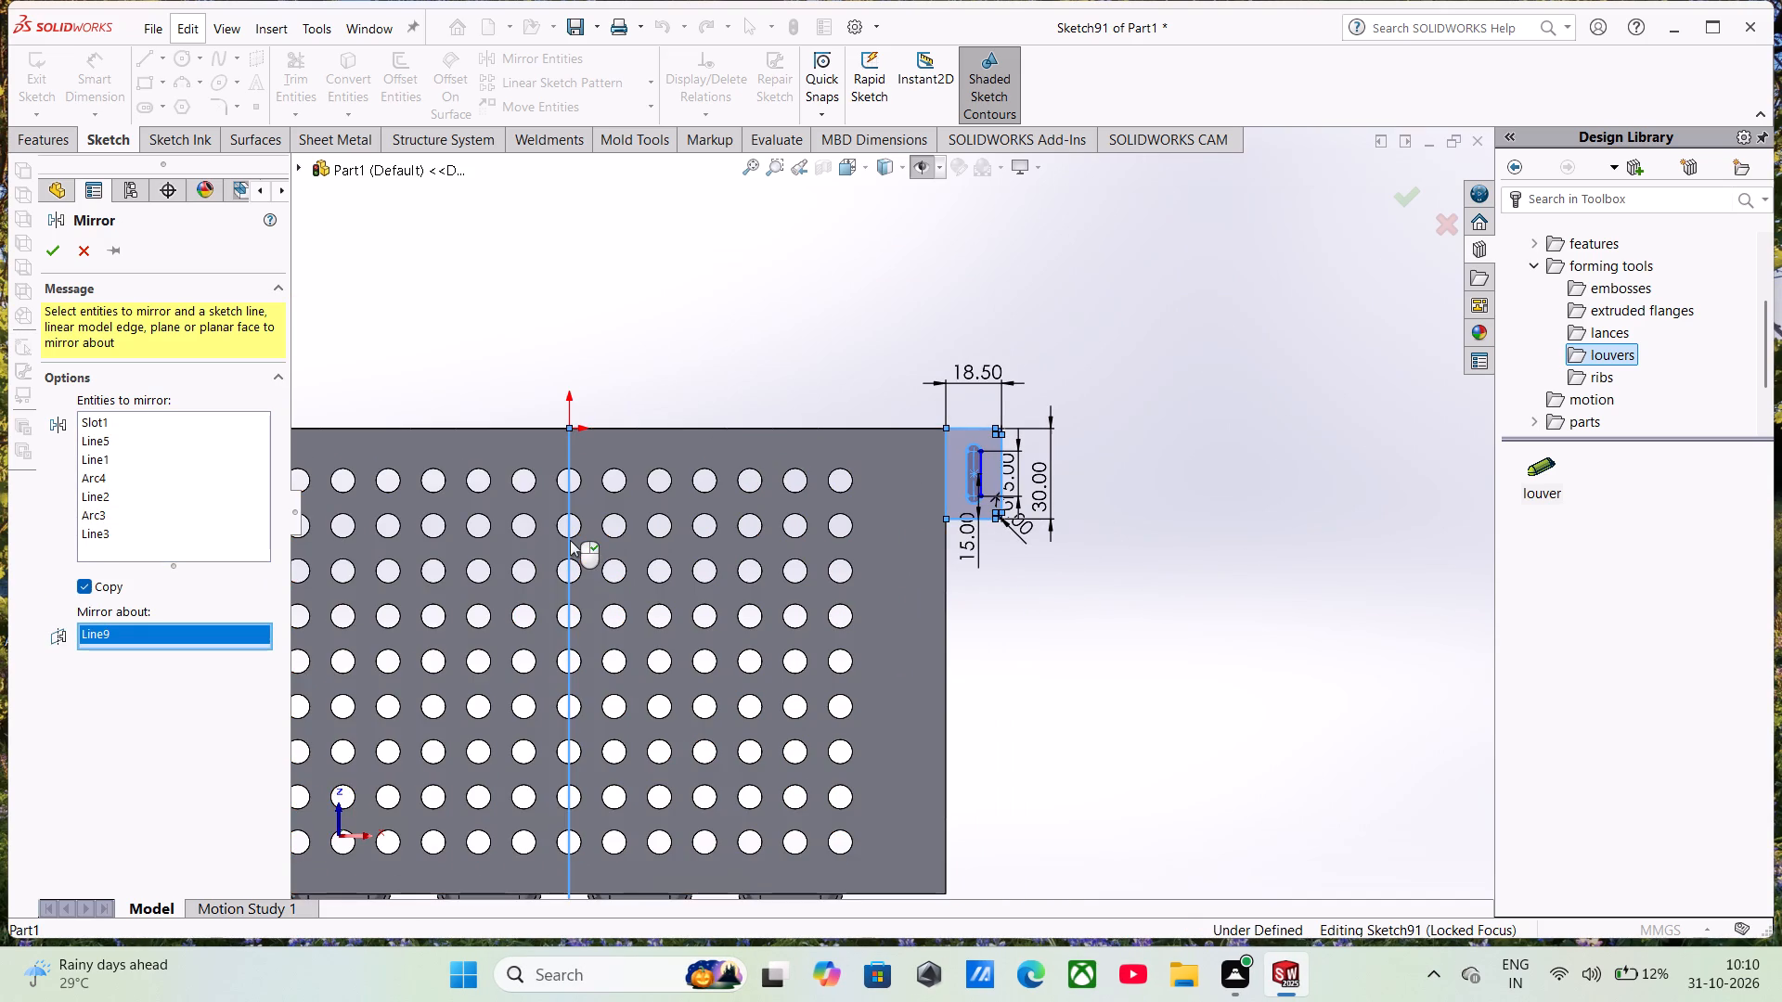
scroll(609, 580, up, 4)
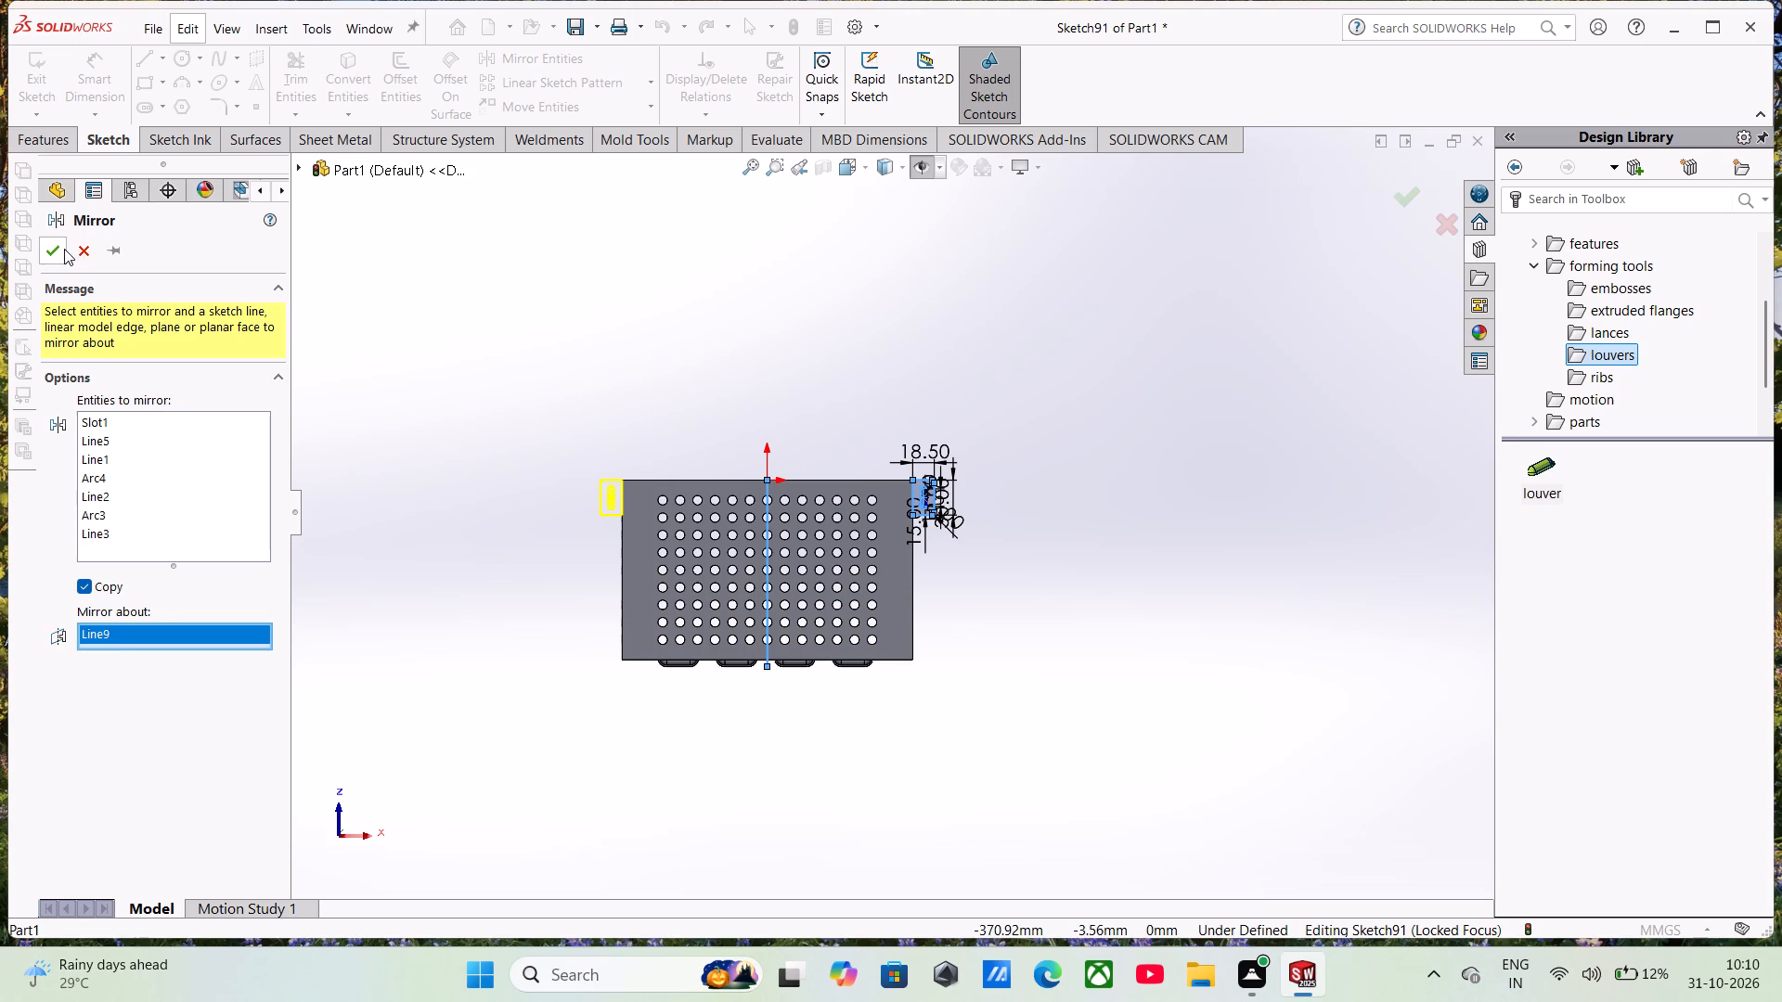
click(62, 249)
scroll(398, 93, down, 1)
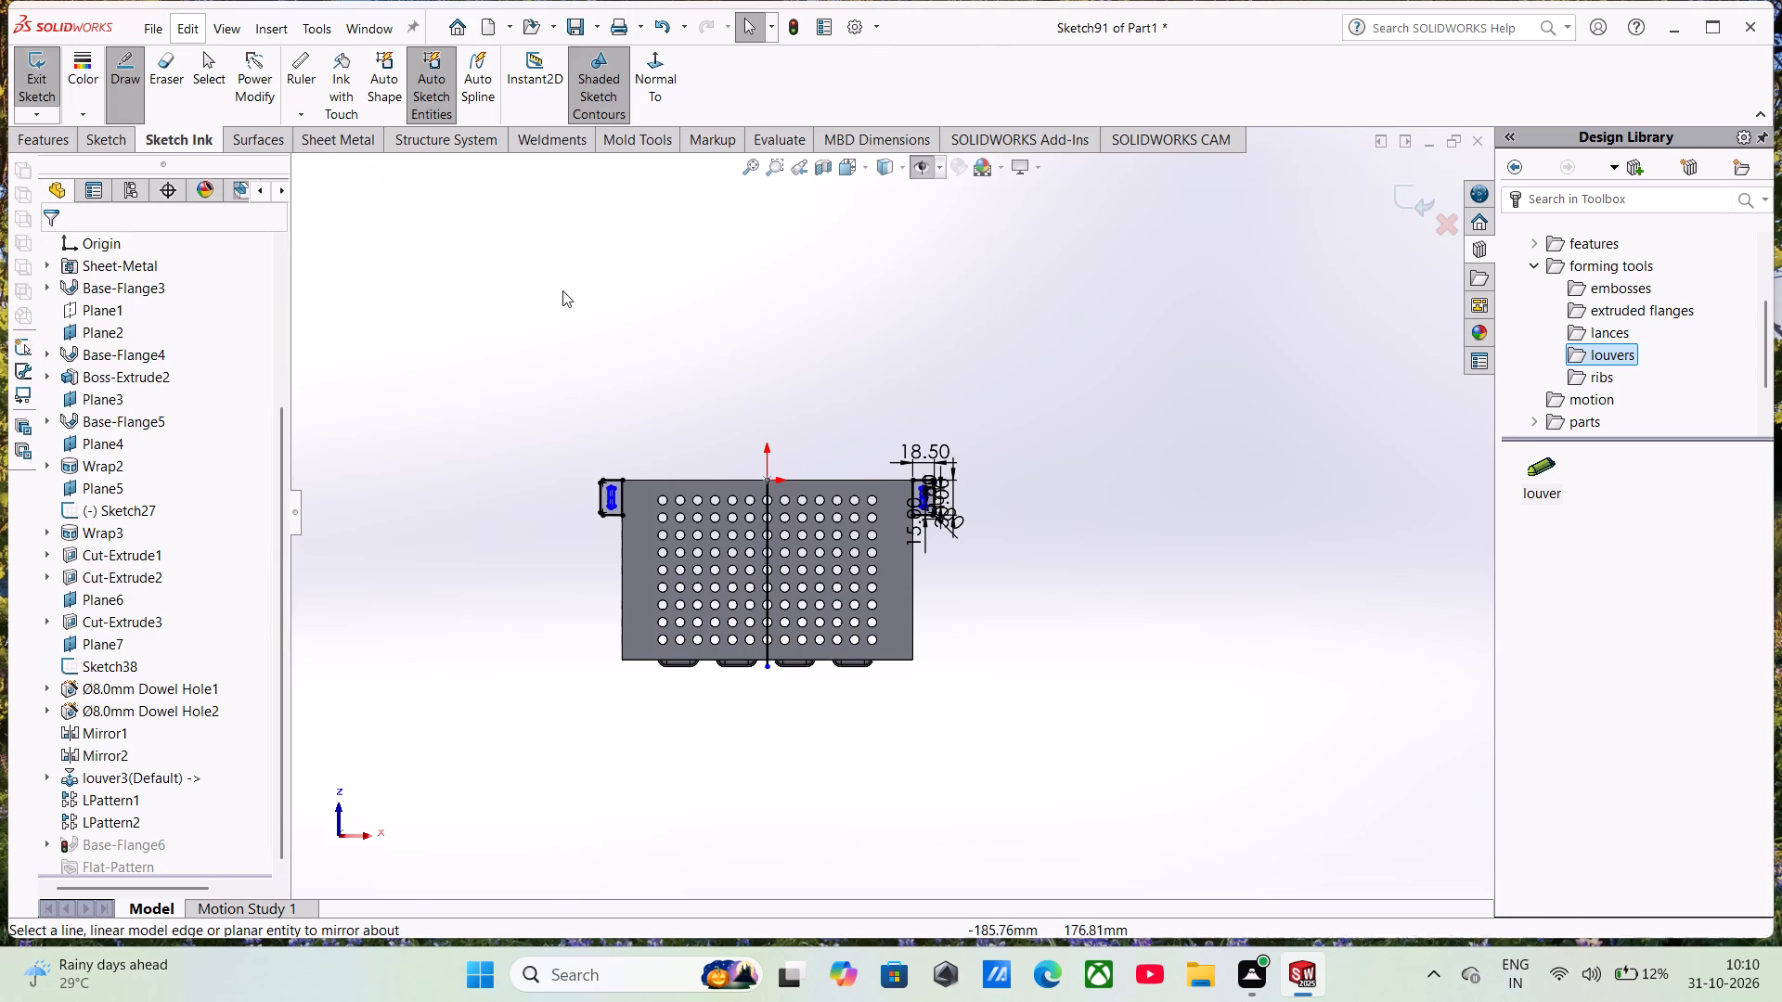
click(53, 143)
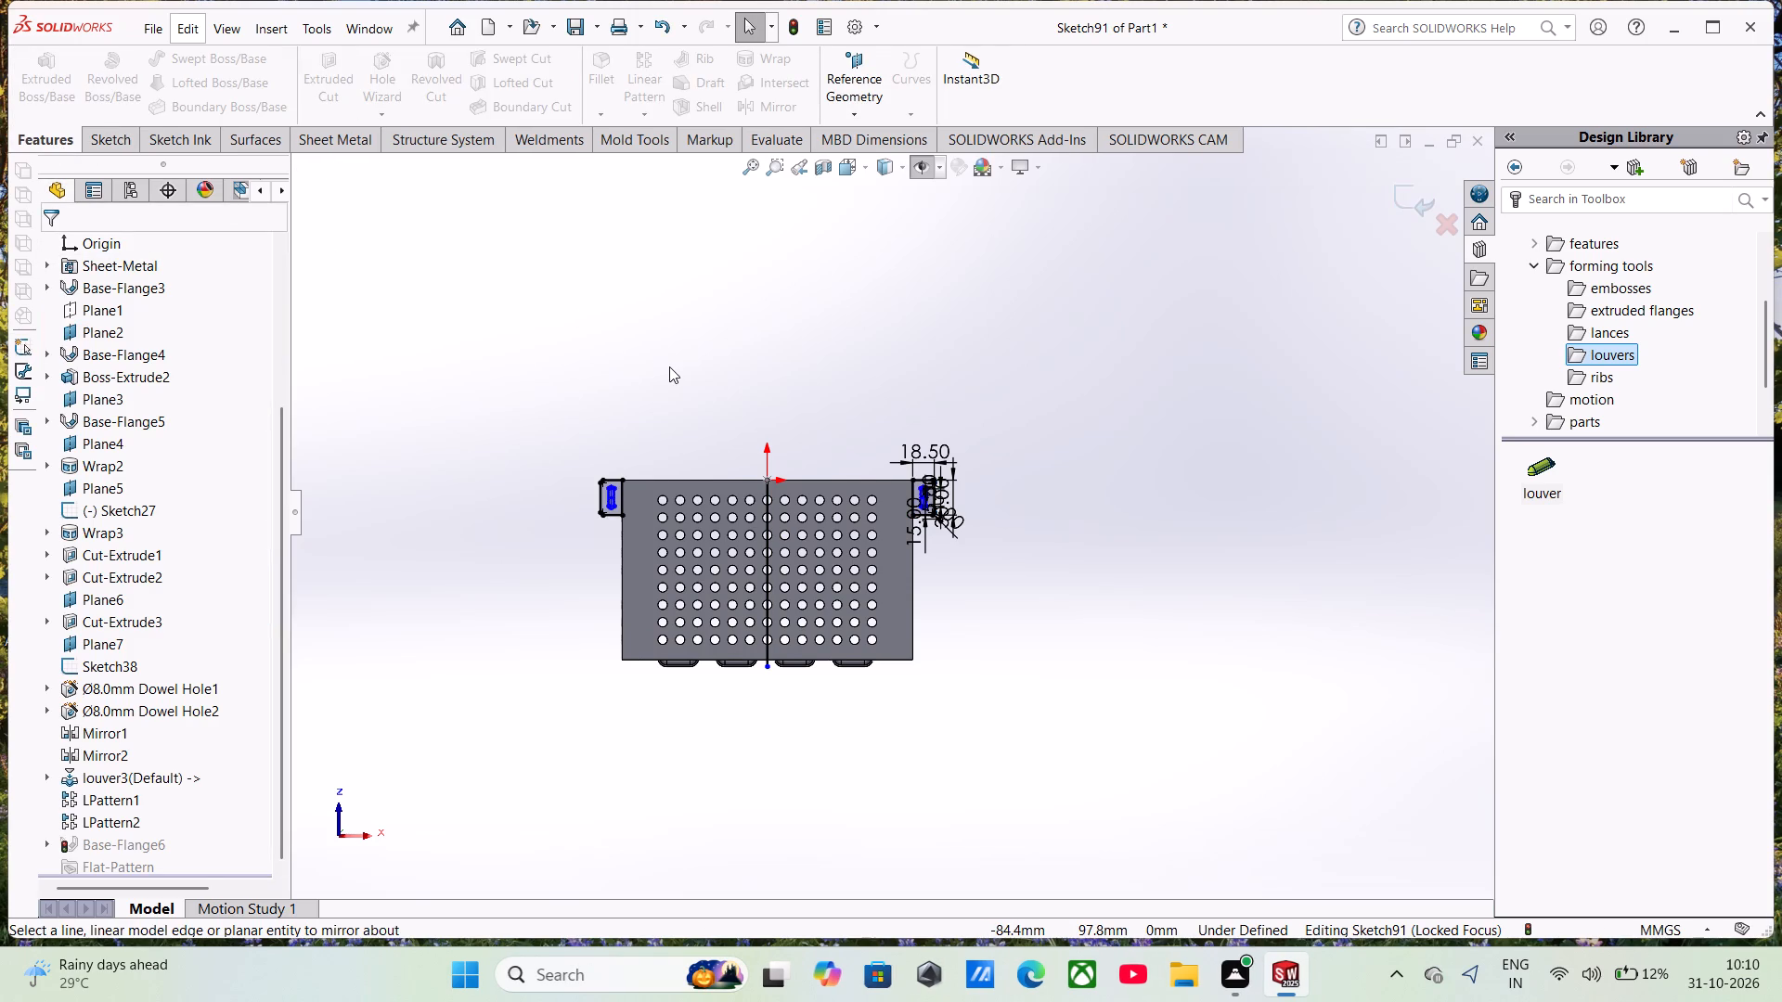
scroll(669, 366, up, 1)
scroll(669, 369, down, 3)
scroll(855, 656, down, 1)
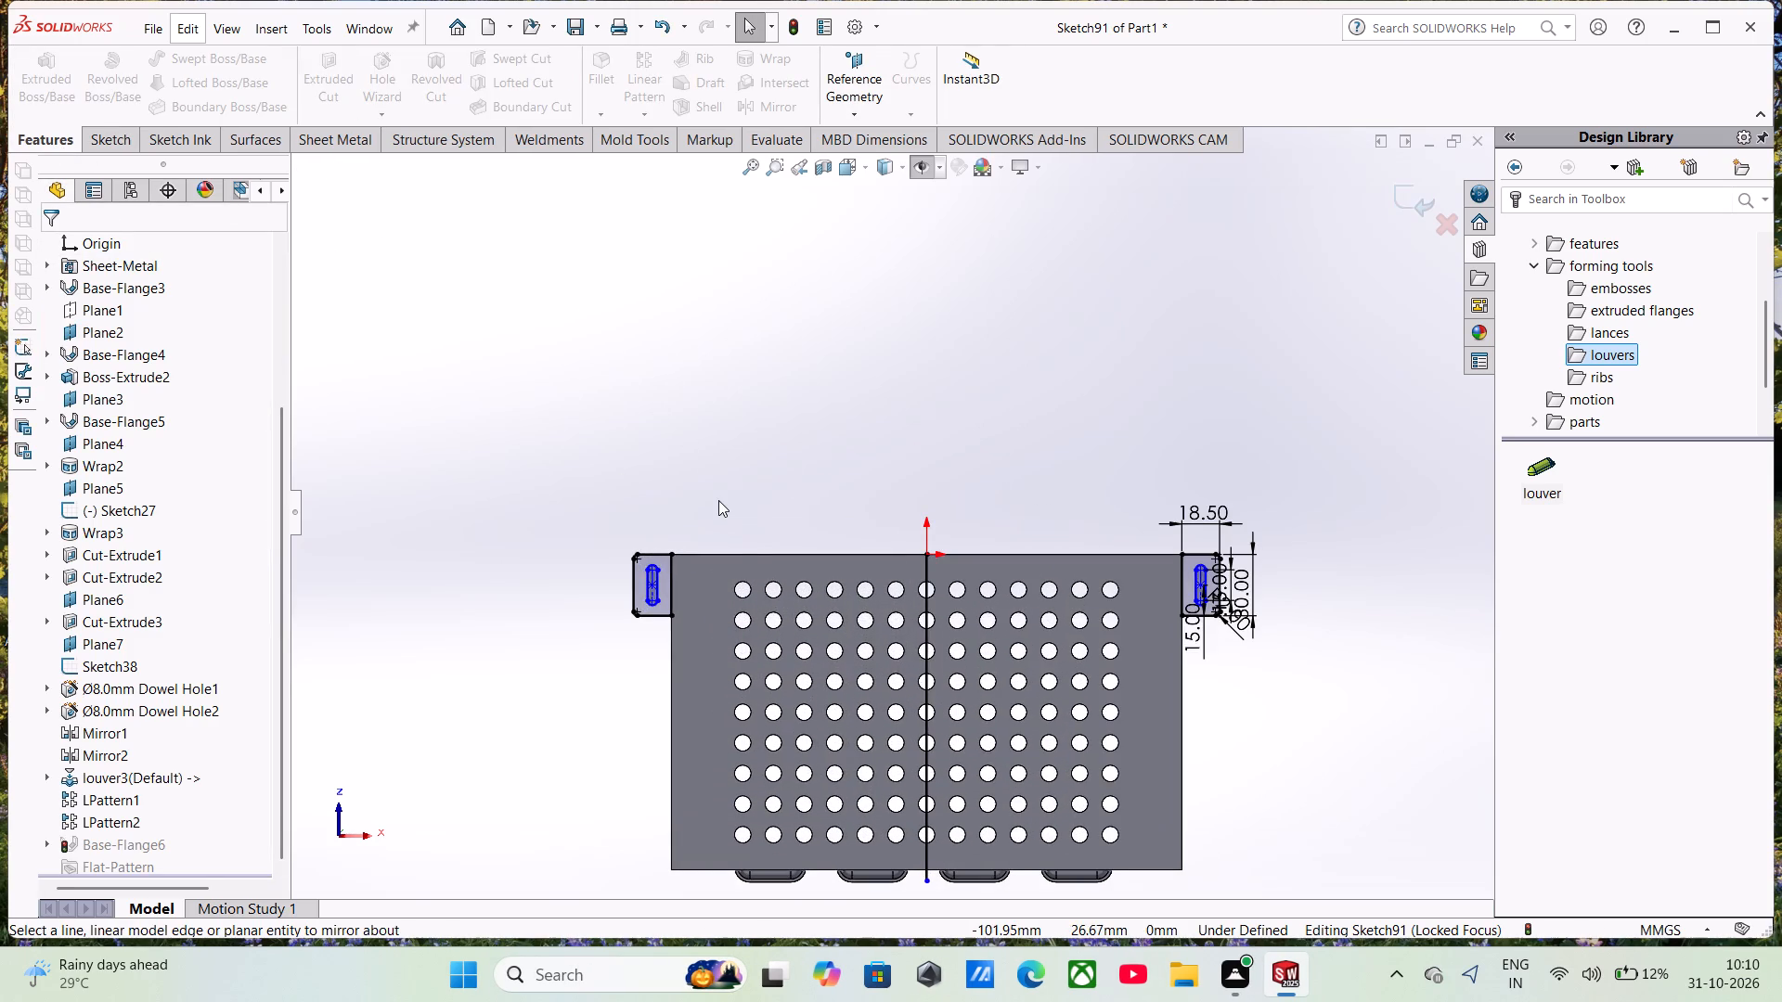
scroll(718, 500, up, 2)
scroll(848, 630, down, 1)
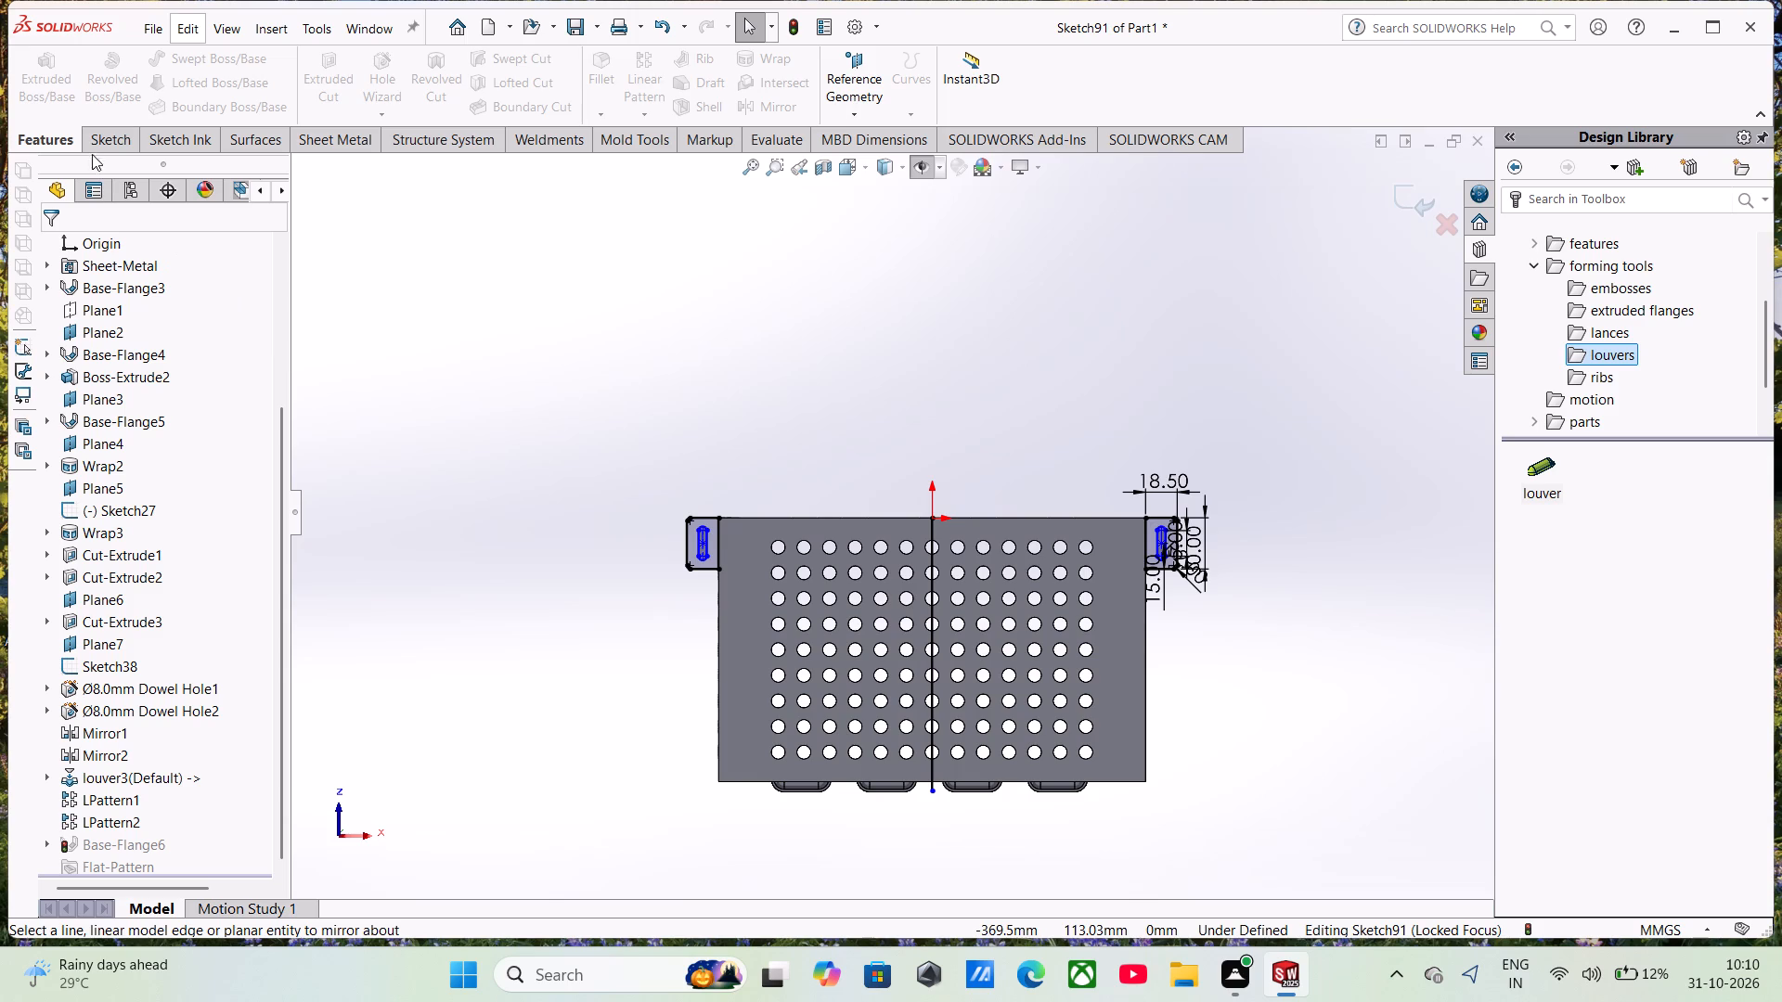
Sketch a horizontal line about 250 mm long across the middle of the perforated face, from side edge to side edge.
click(97, 145)
click(142, 65)
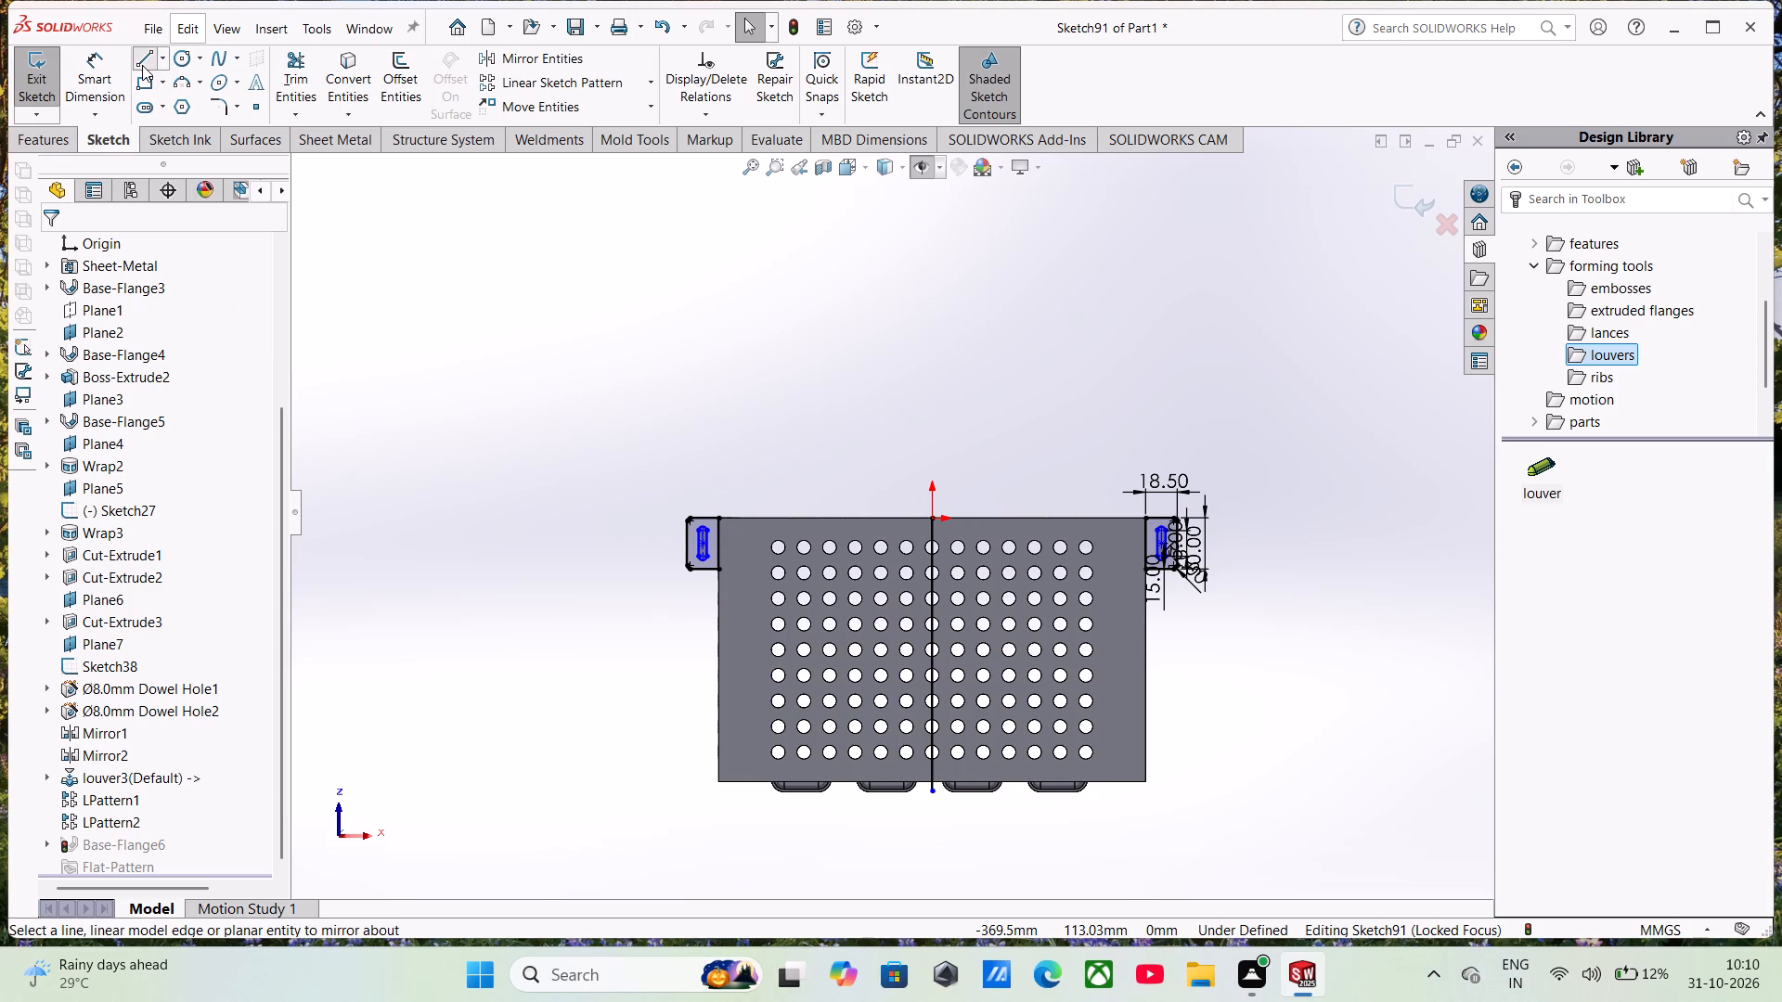
click(719, 649)
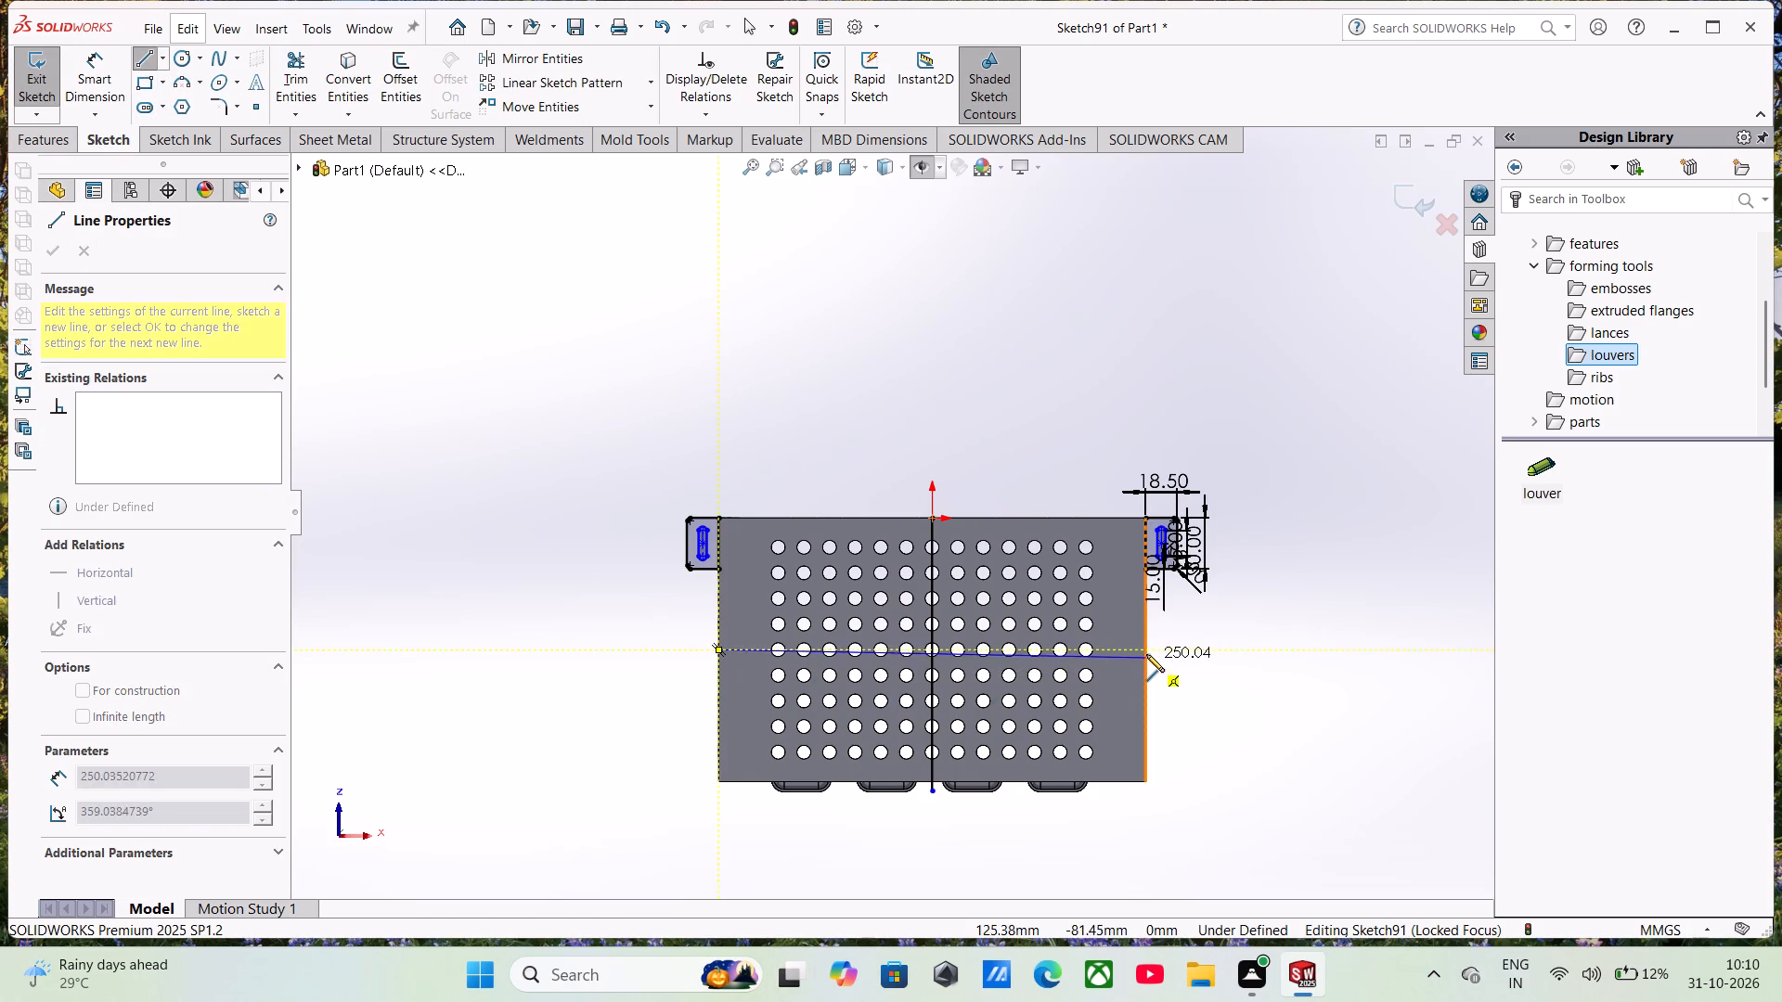
click(1145, 649)
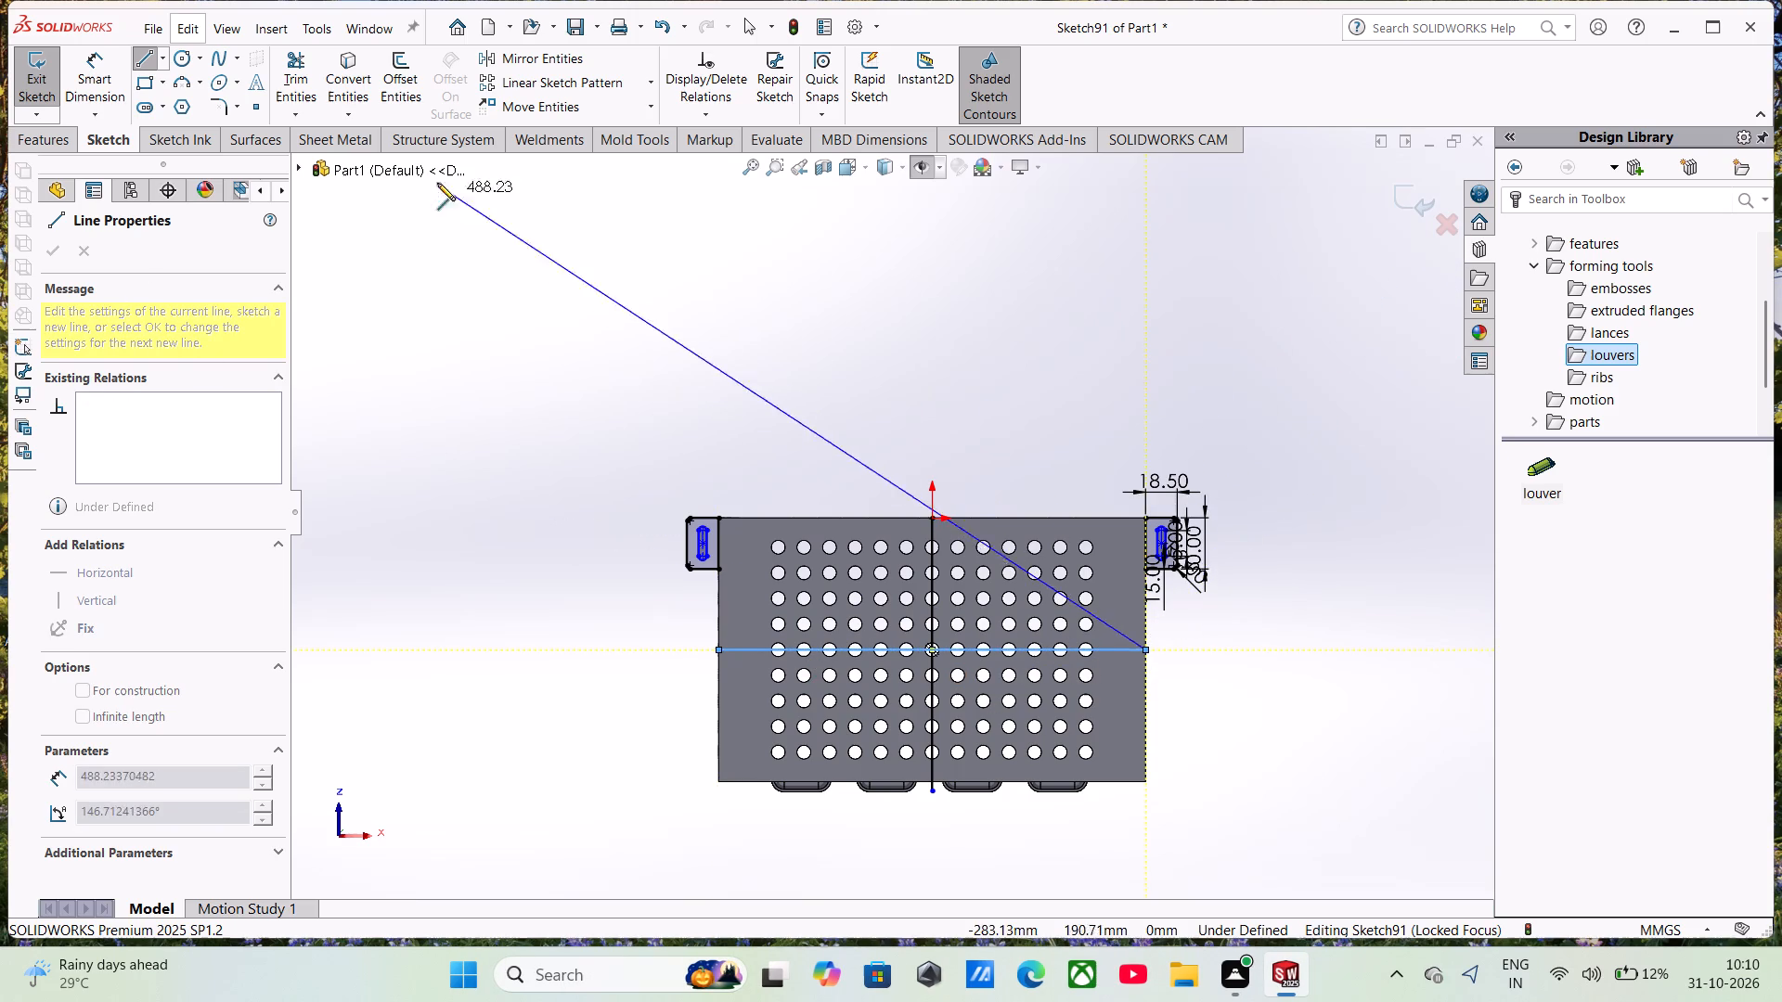
Mirror both upper tab outlines and their slots about the horizontal line to the face's two lower corners.
click(568, 50)
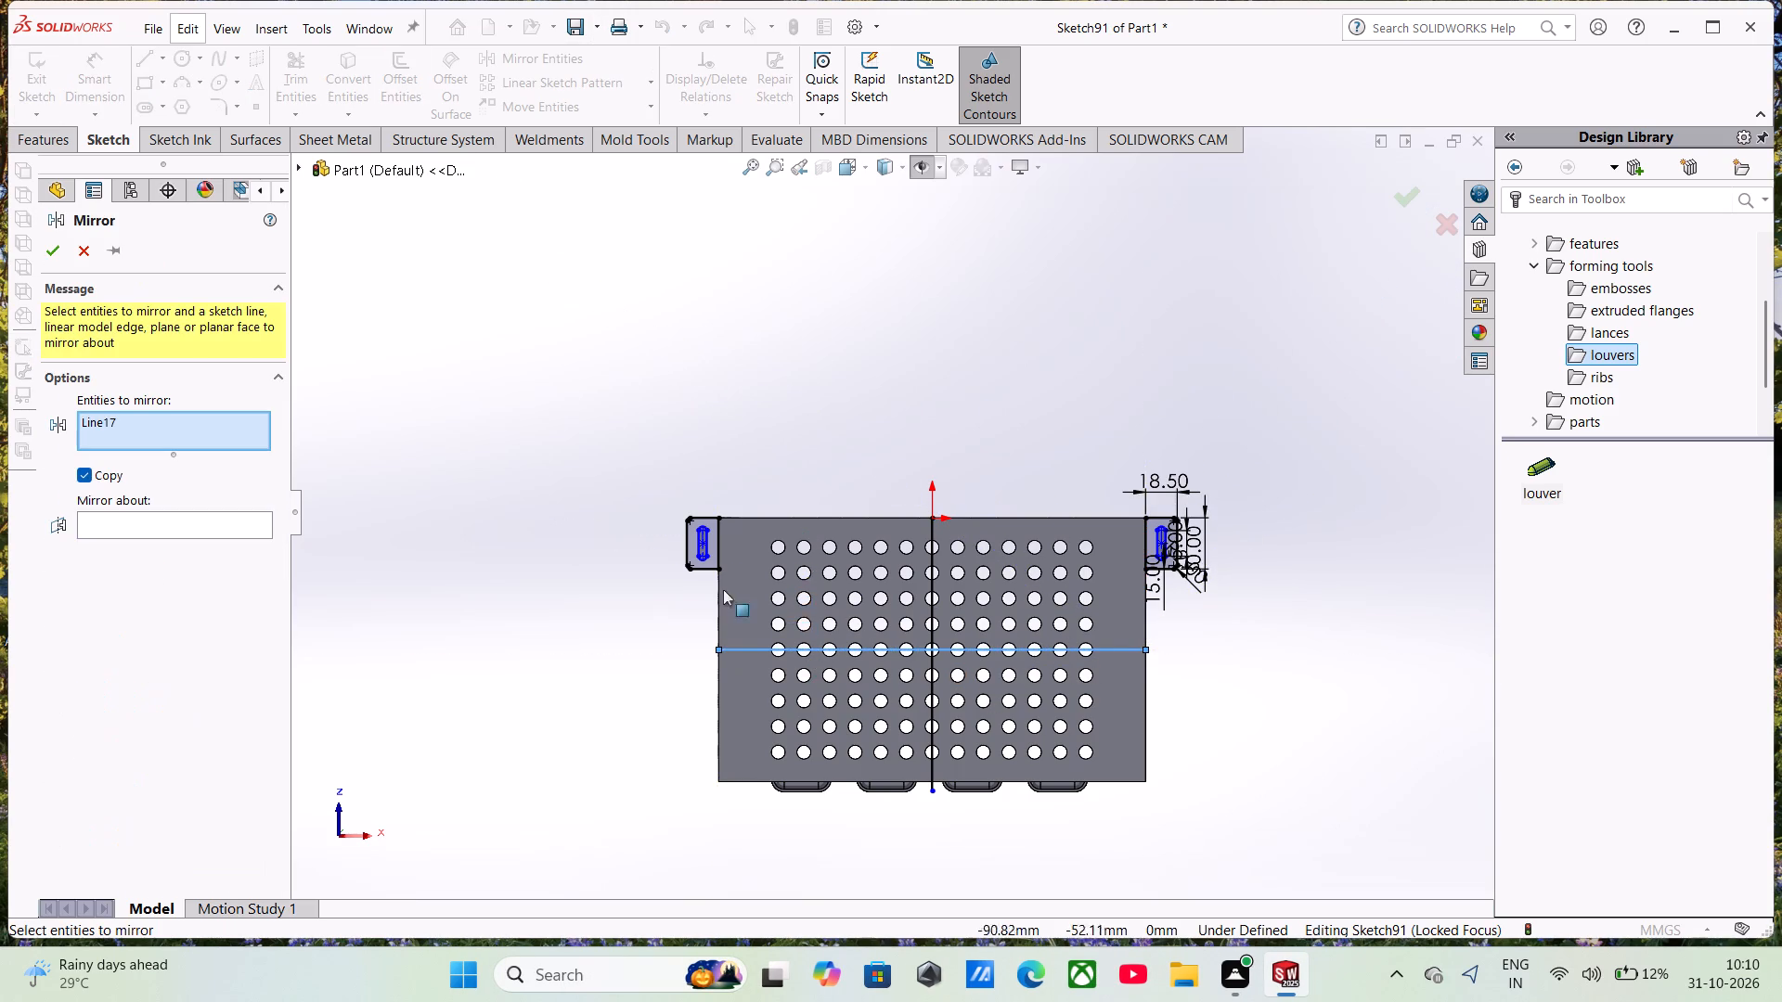
scroll(704, 571, down, 4)
click(748, 507)
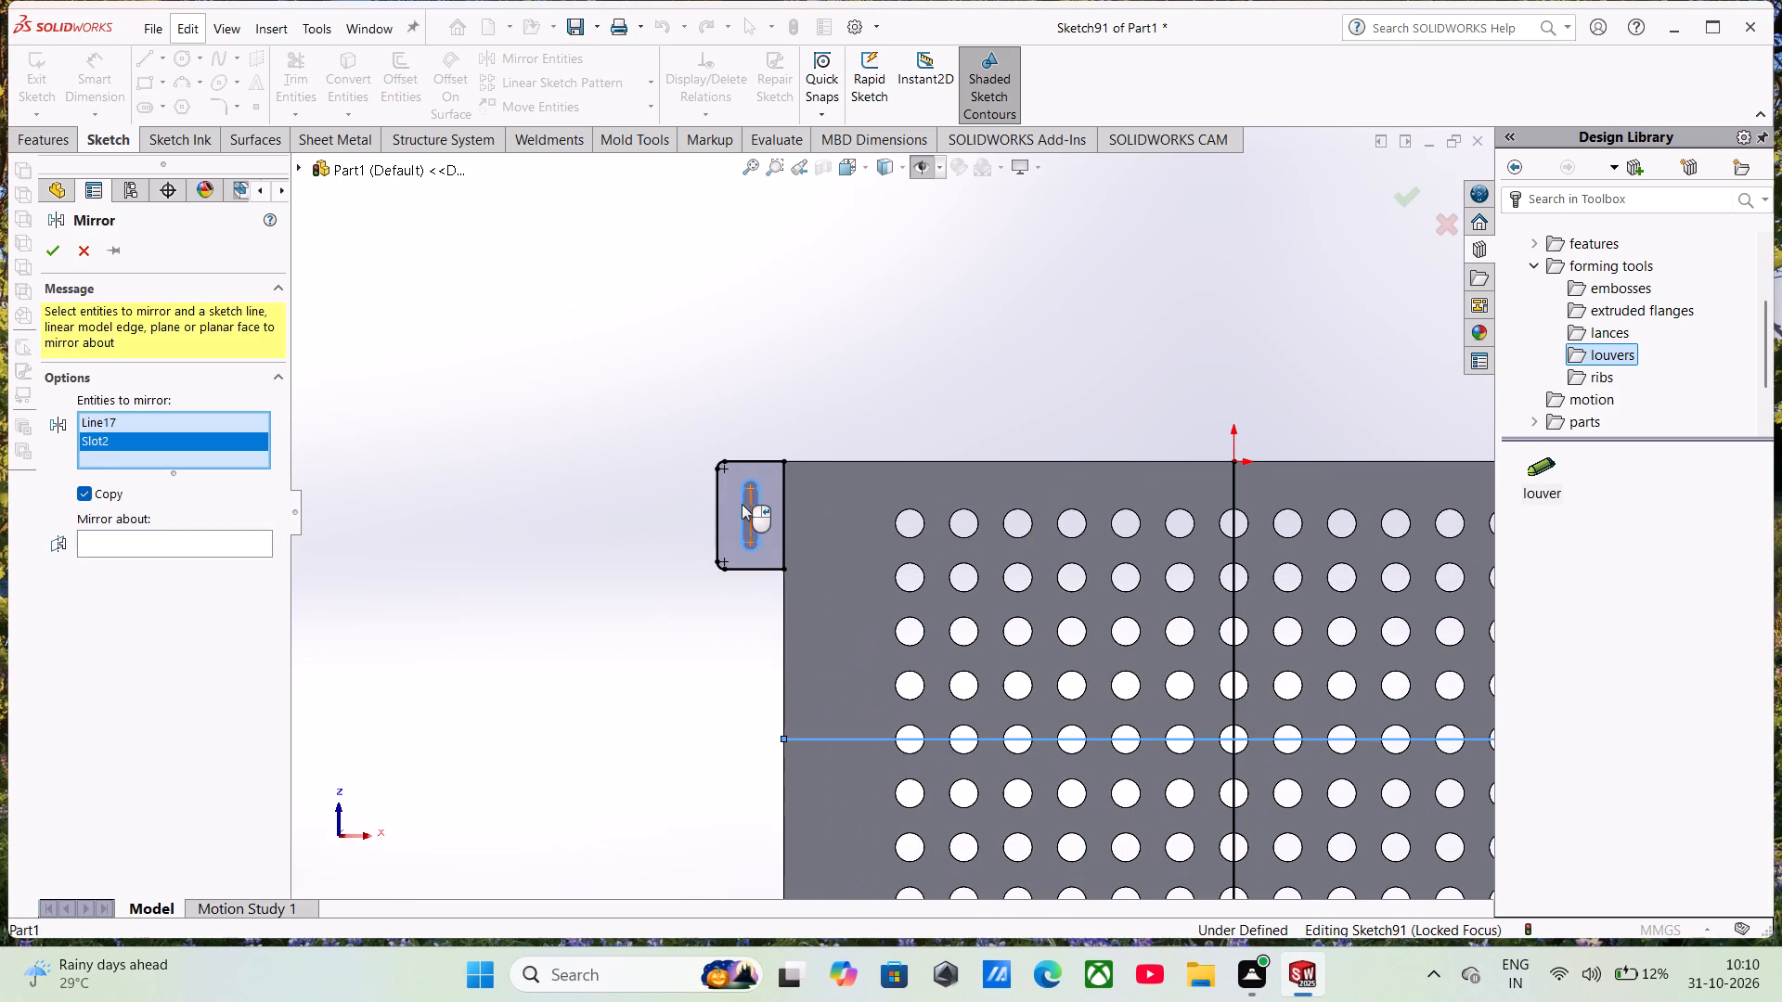
click(727, 507)
scroll(1041, 602, up, 2)
scroll(1362, 506, up, 2)
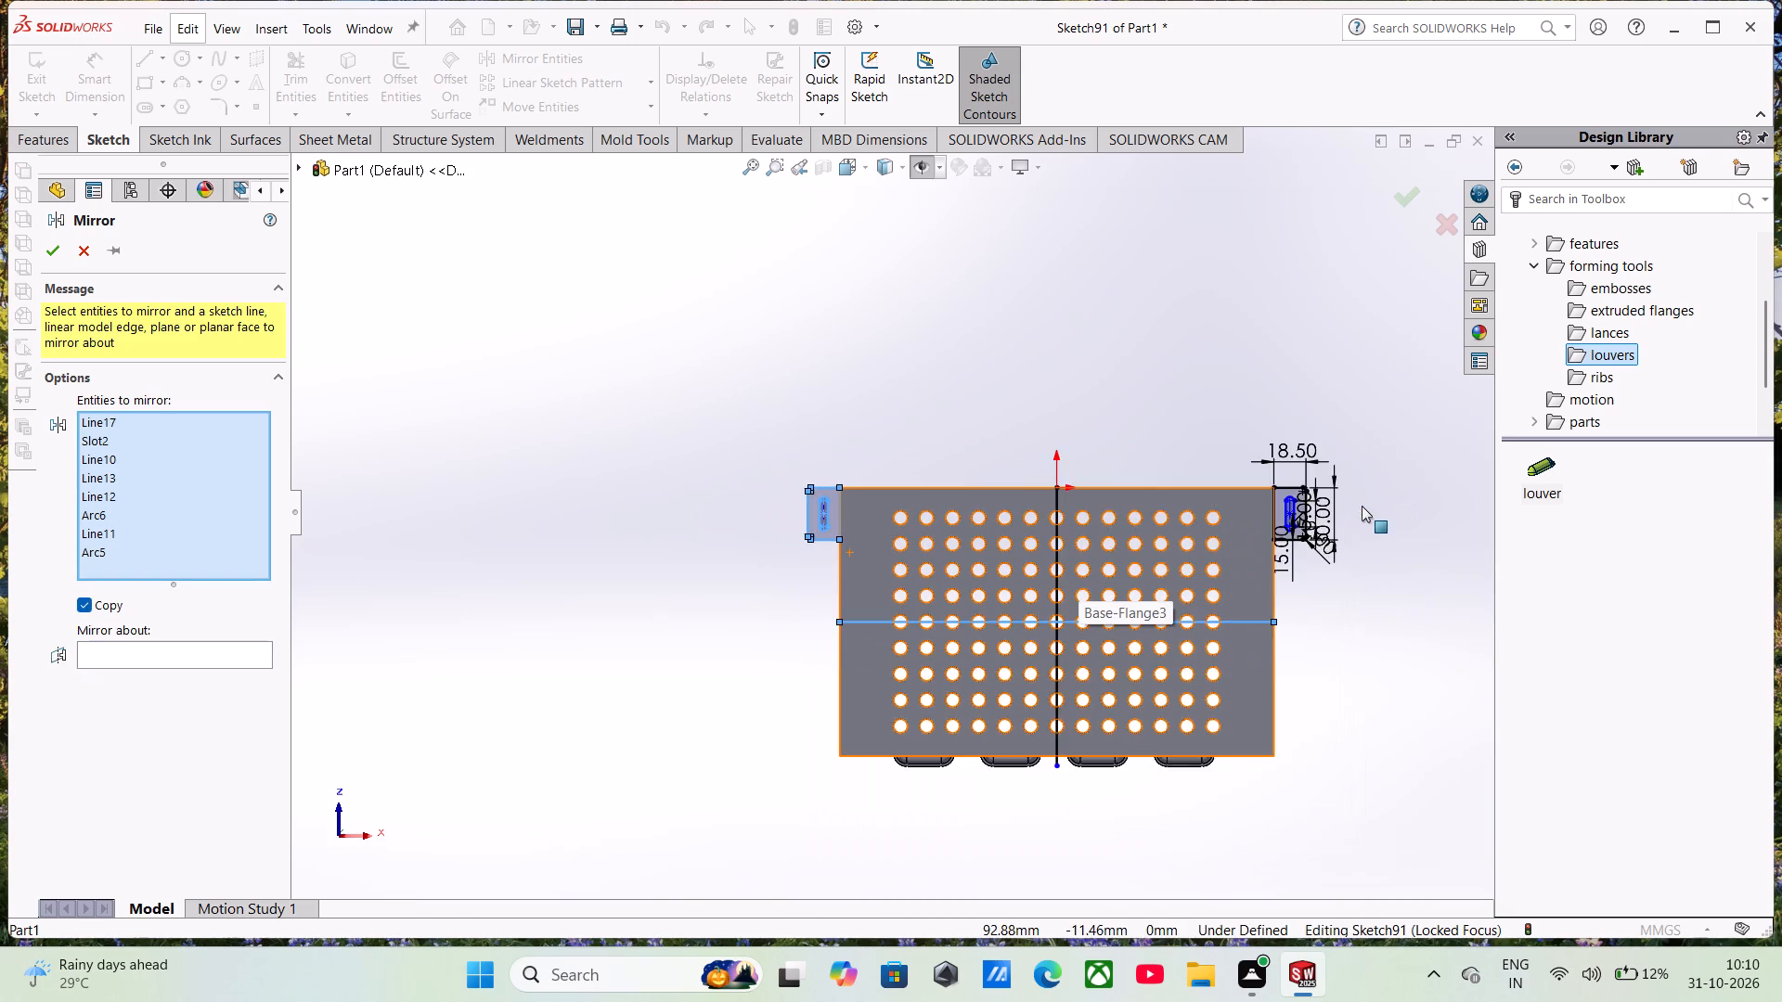
scroll(1348, 512, down, 3)
scroll(1102, 505, down, 3)
click(1169, 515)
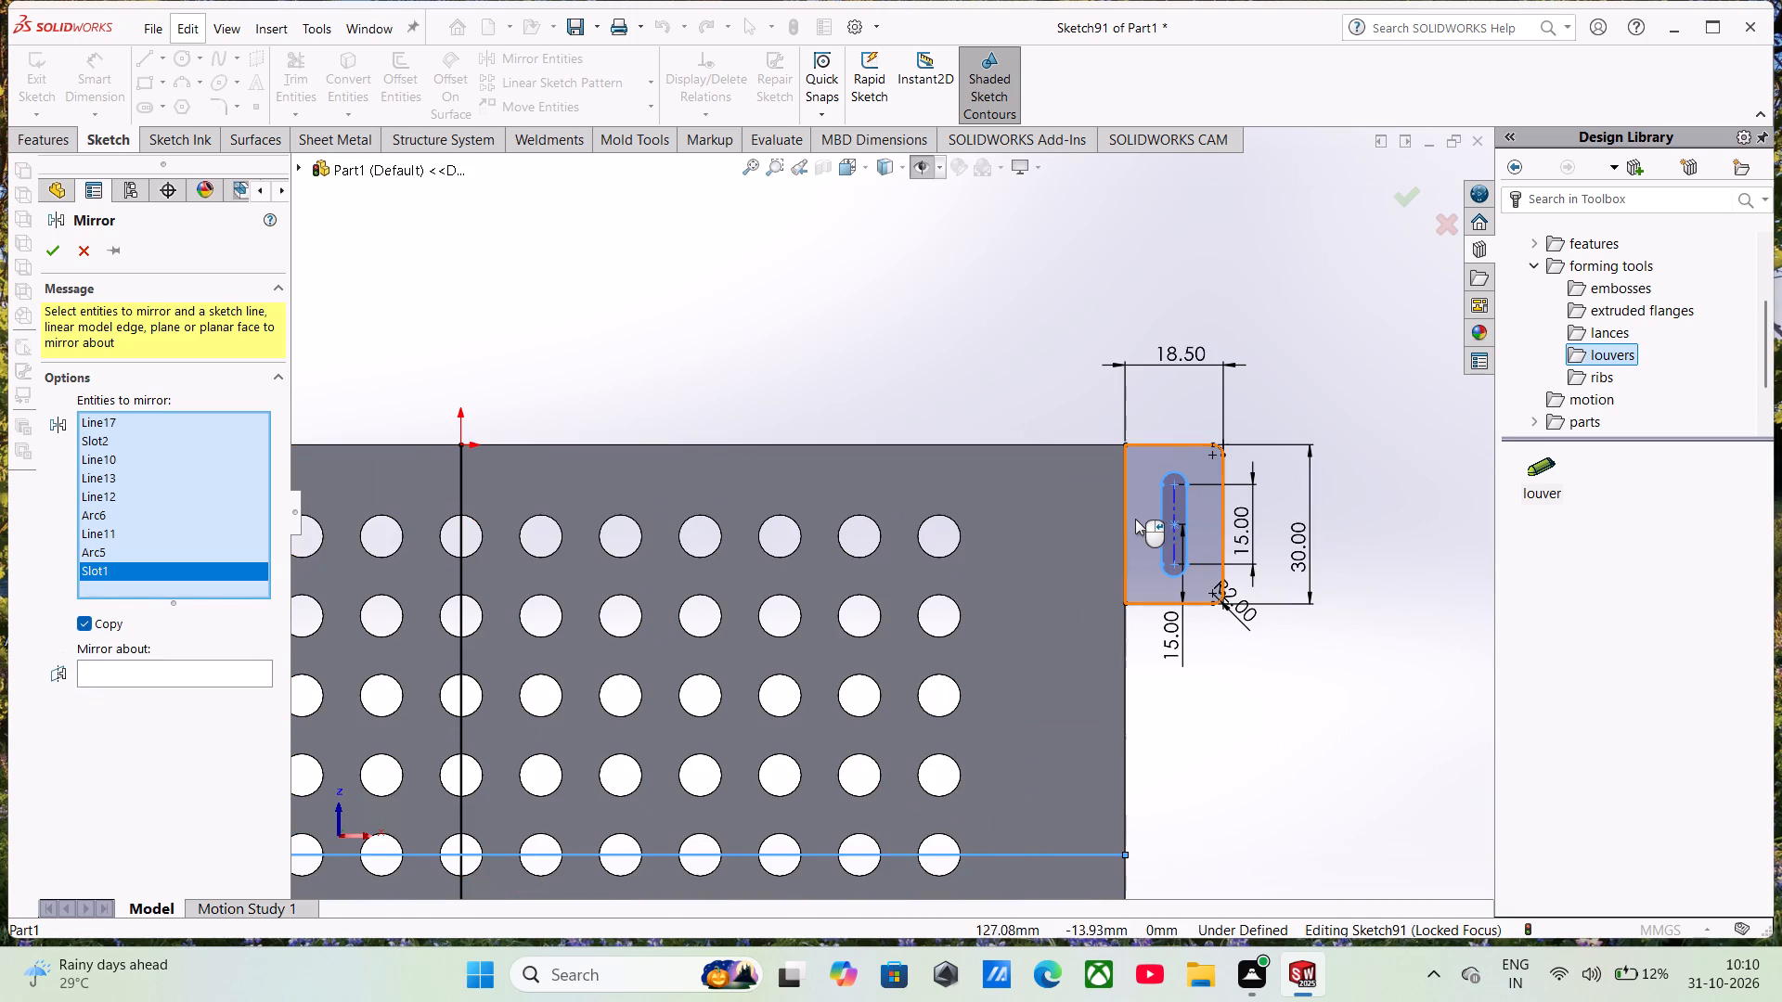
click(1135, 519)
scroll(1131, 543, up, 4)
click(230, 793)
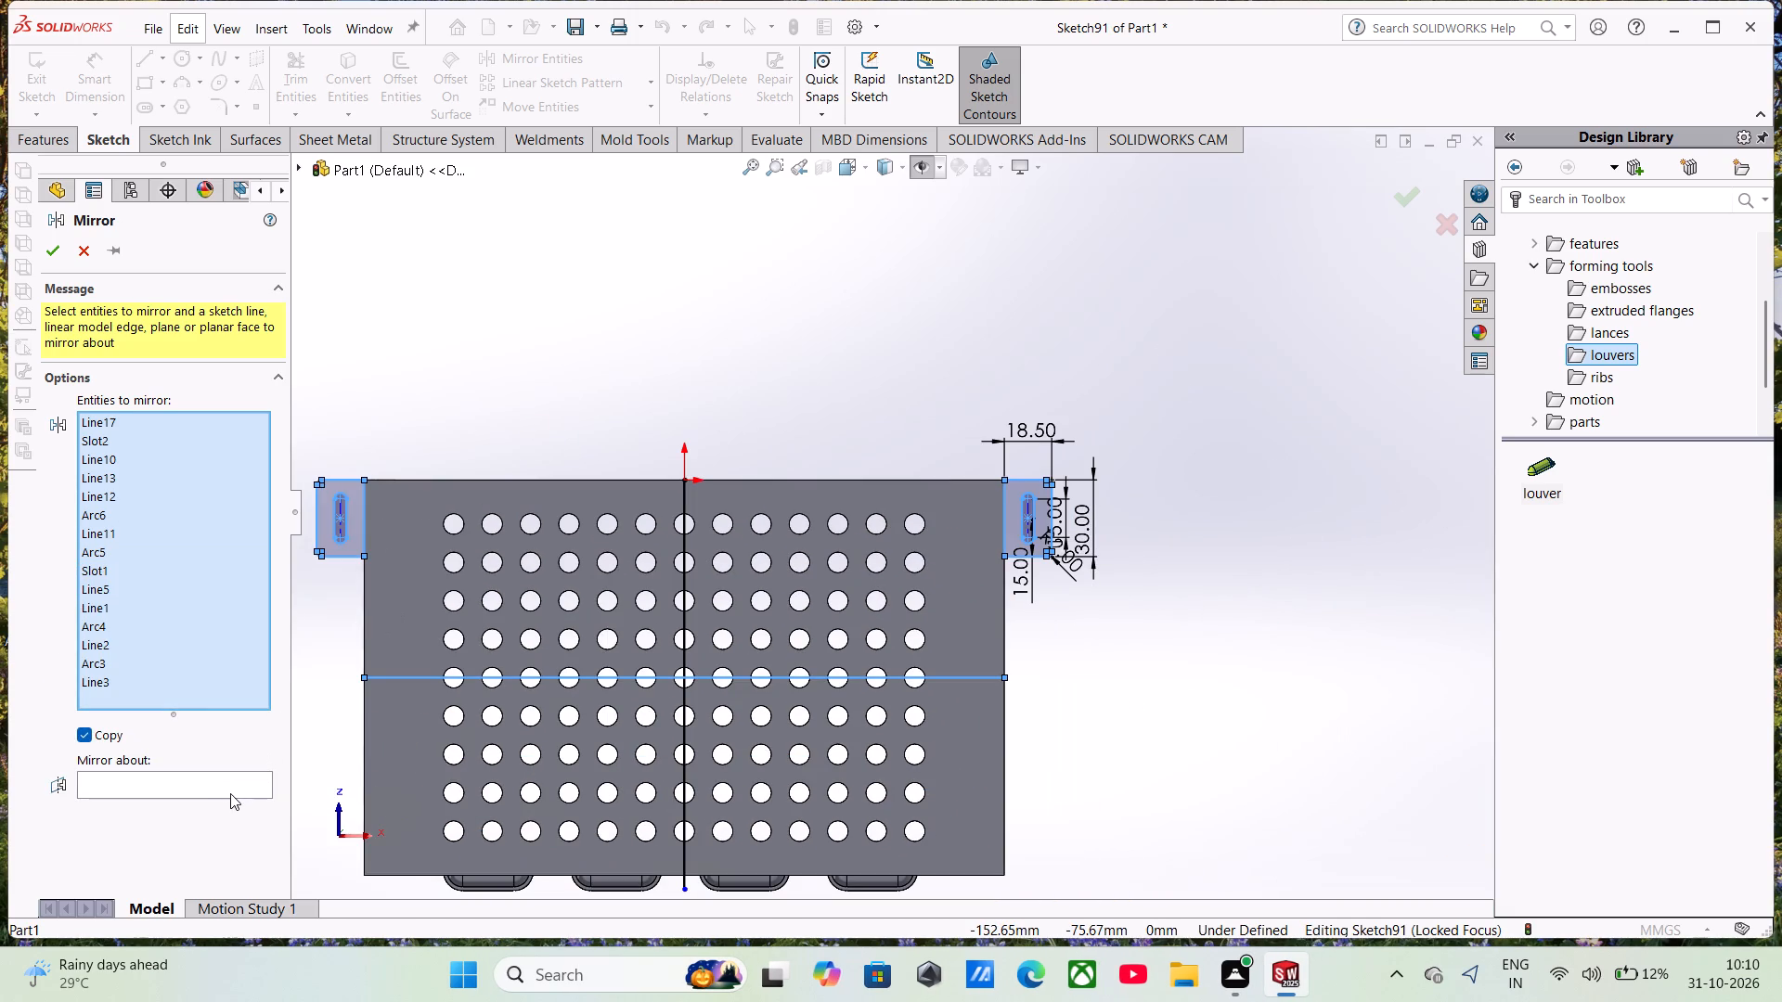
click(226, 787)
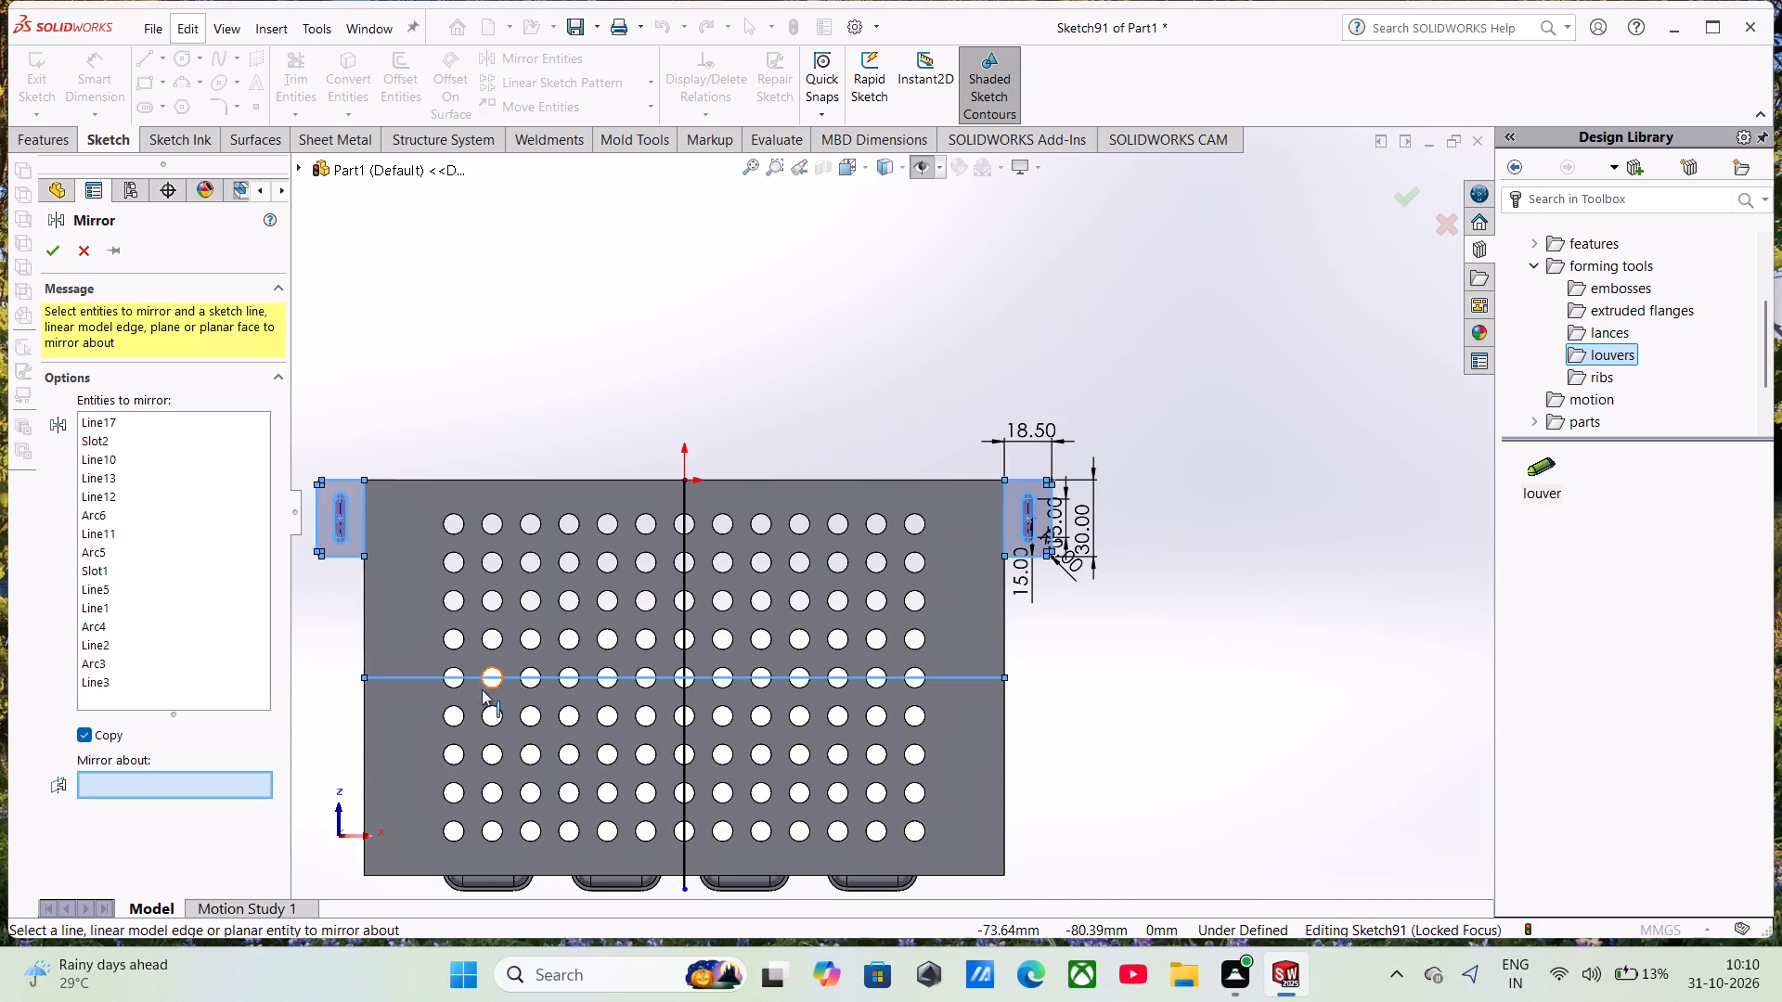
click(406, 678)
scroll(398, 681, up, 2)
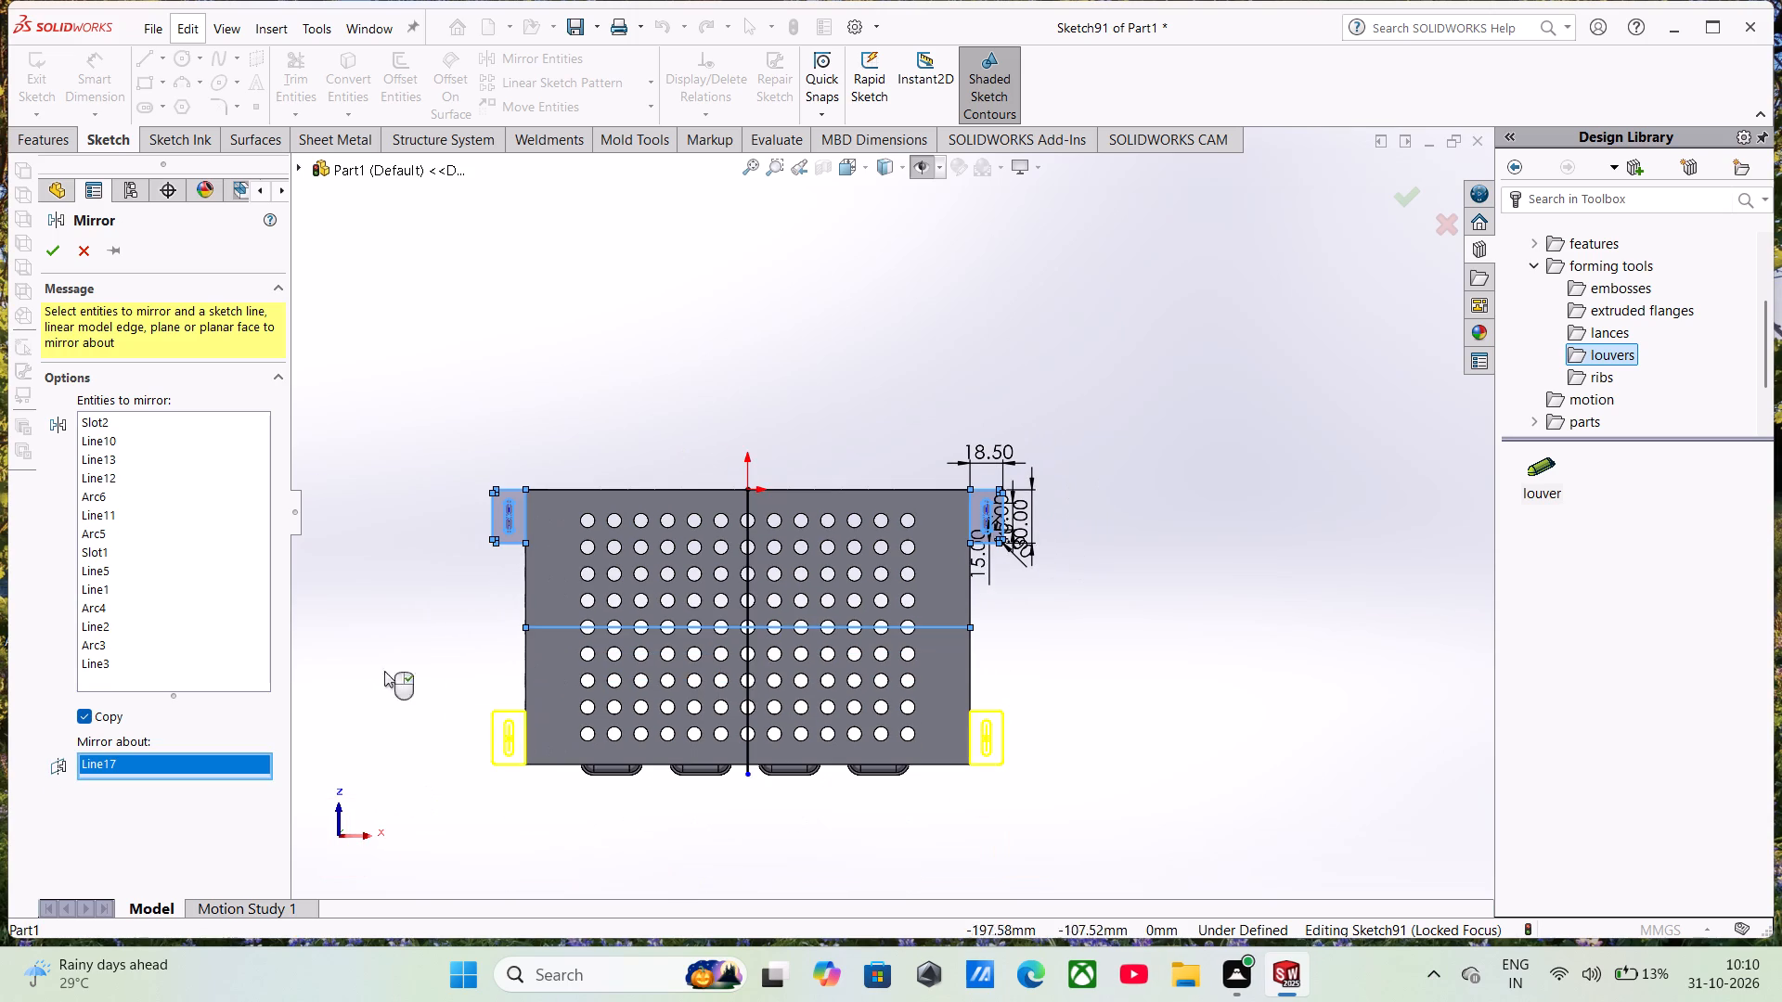
click(60, 249)
Examine the placement of the four slotted tab profiles around the enclosure from several angles.
middle_drag(834, 431, 826, 475)
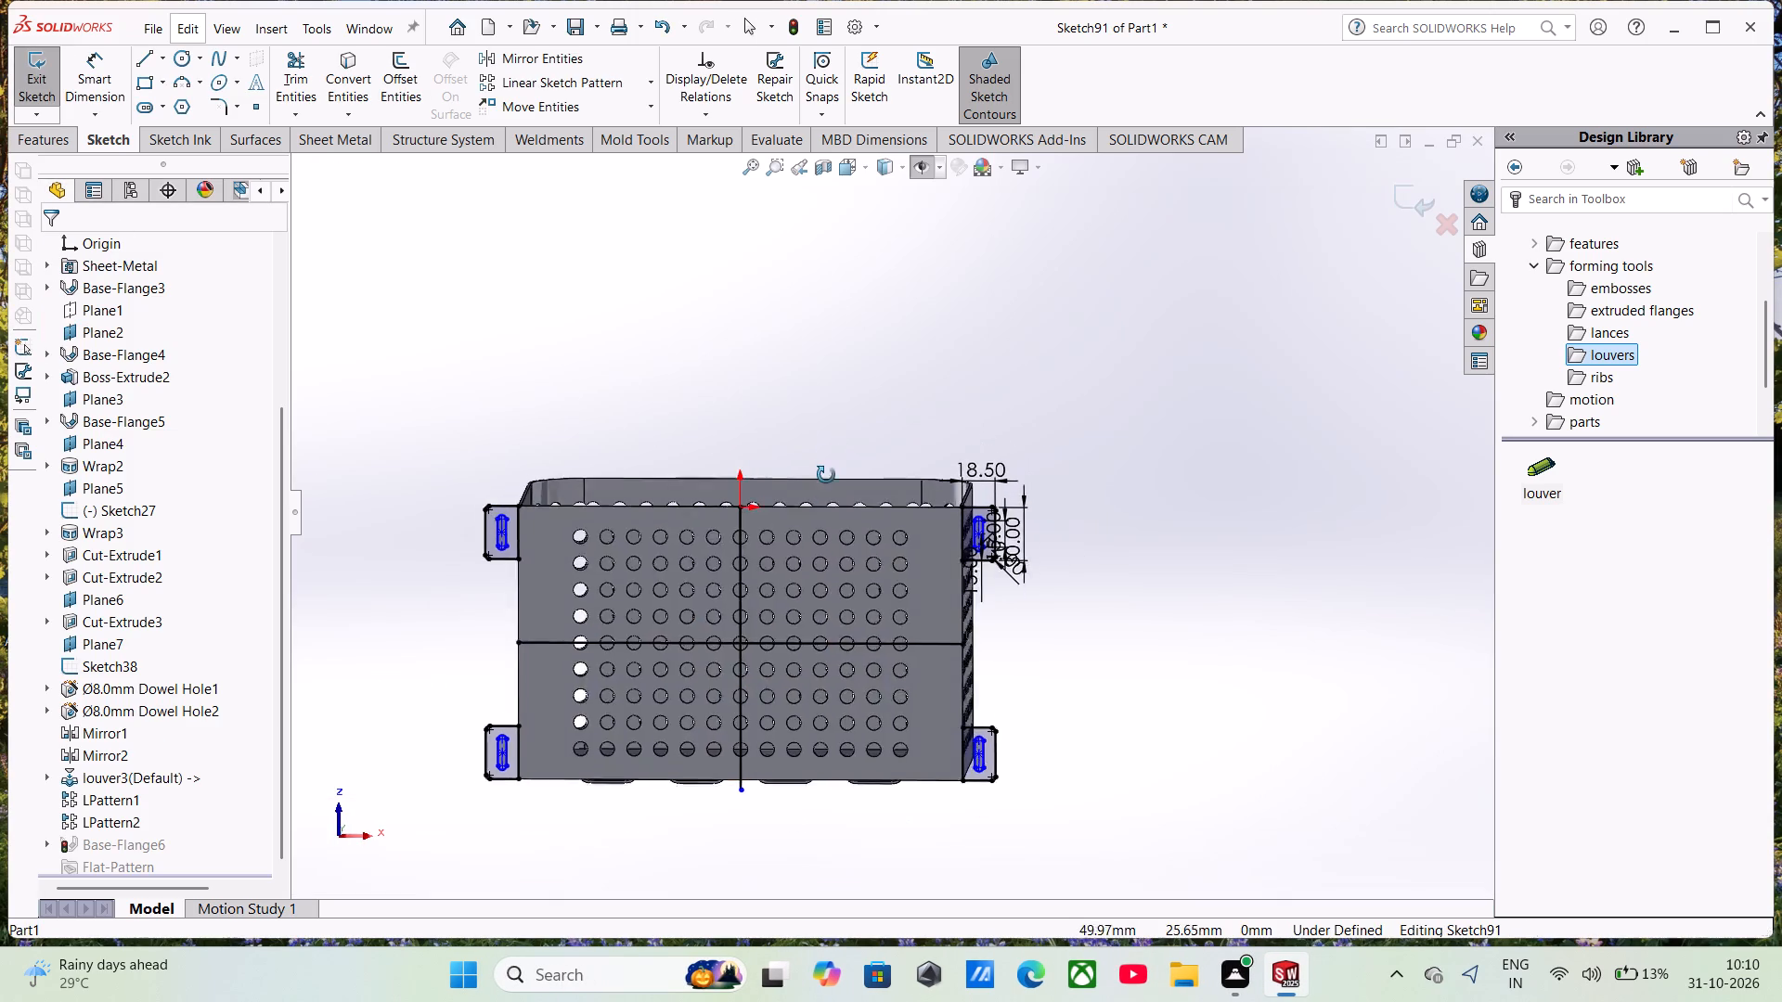
middle_drag(826, 475, 830, 566)
scroll(833, 603, down, 1)
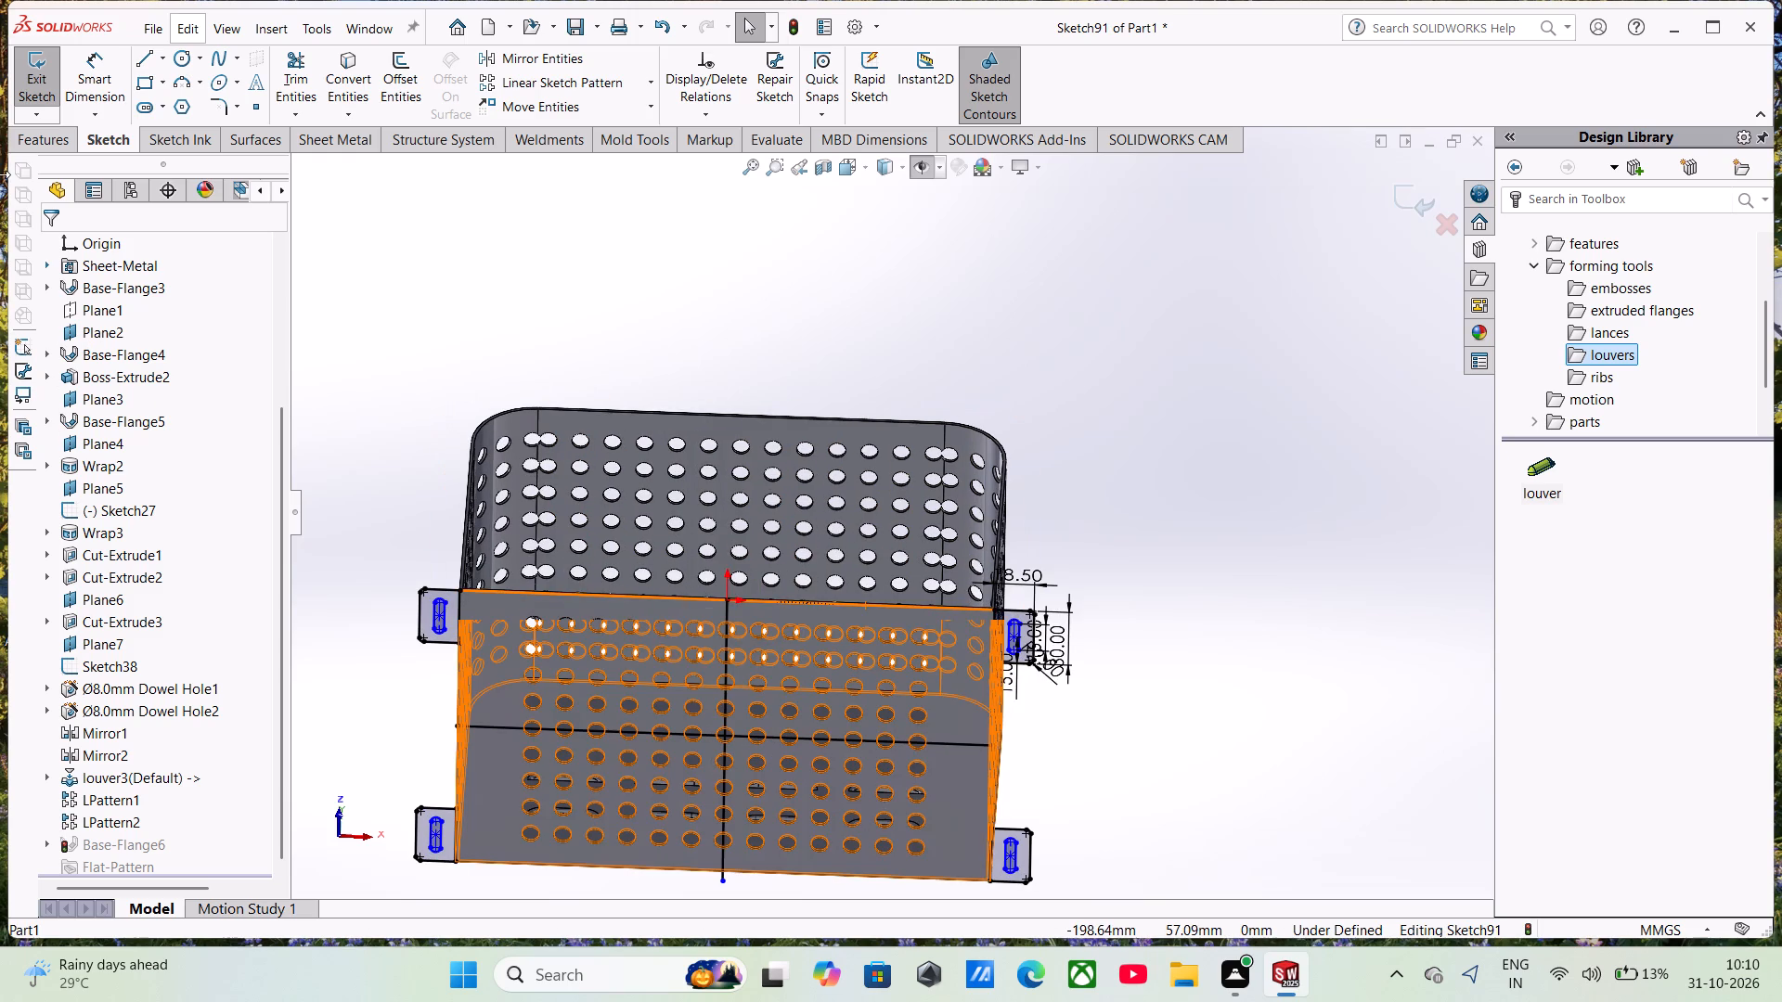
click(34, 141)
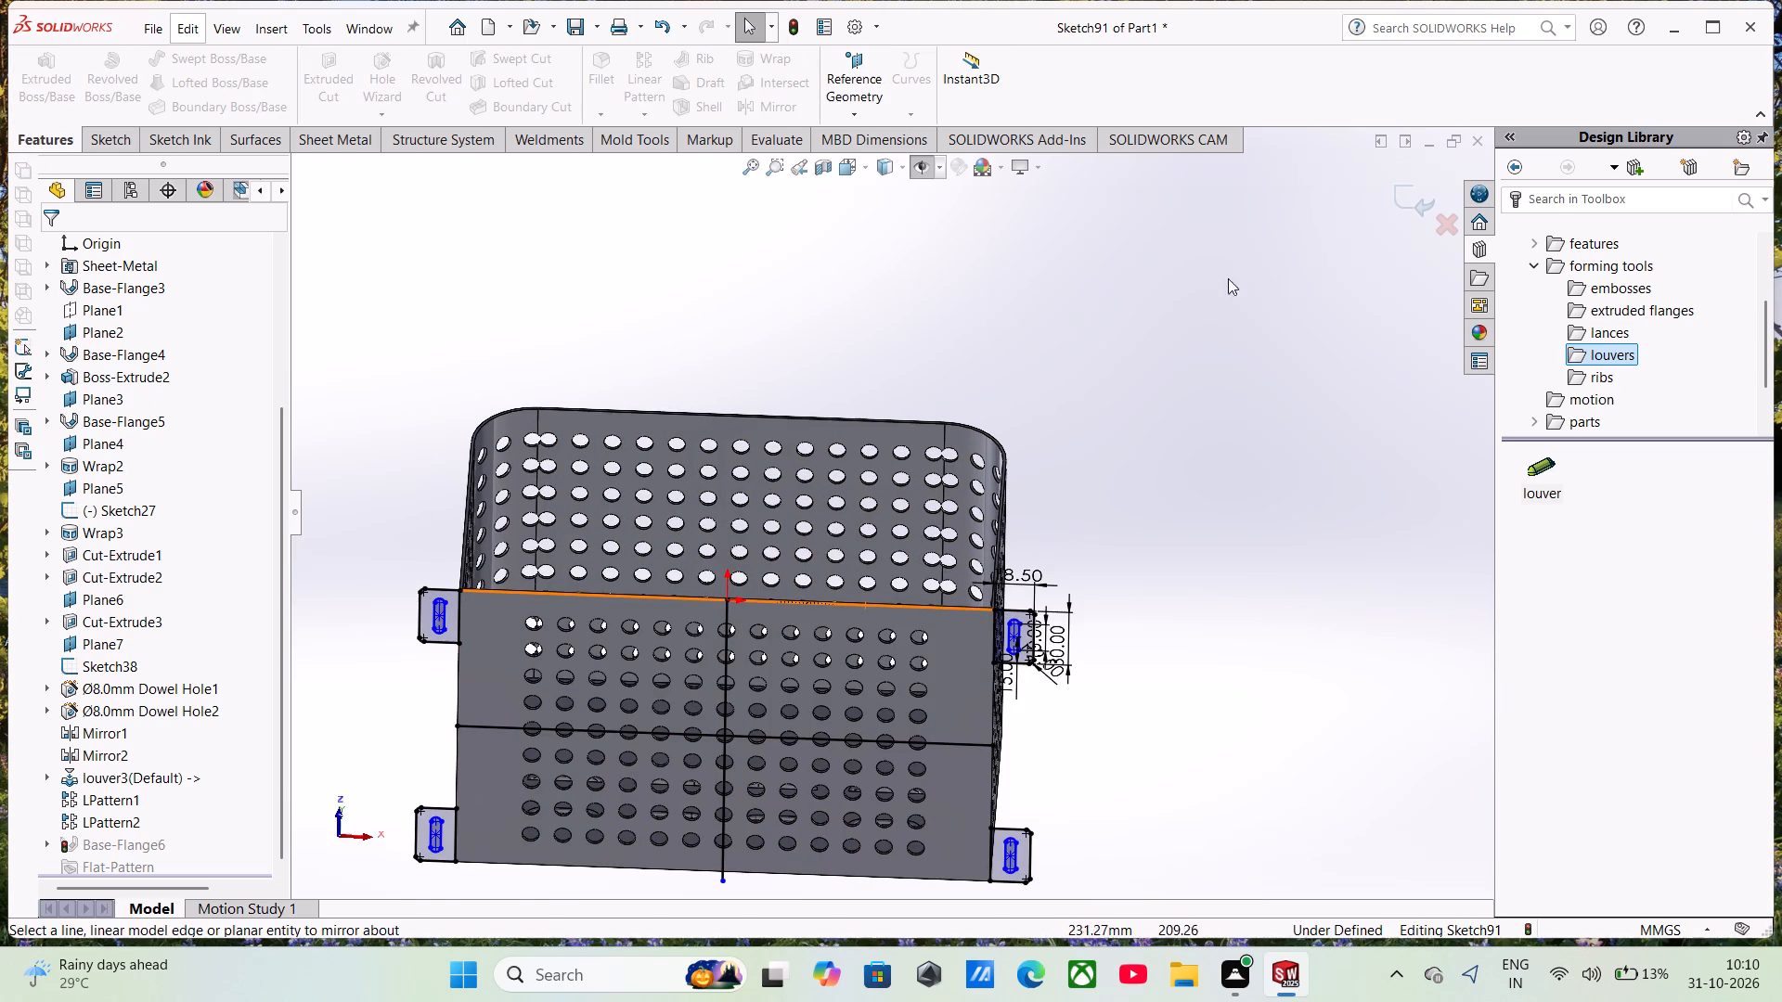
scroll(1071, 535, up, 1)
scroll(696, 375, up, 1)
middle_drag(696, 375, 593, 569)
scroll(696, 375, up, 1)
scroll(605, 573, down, 1)
scroll(903, 786, down, 1)
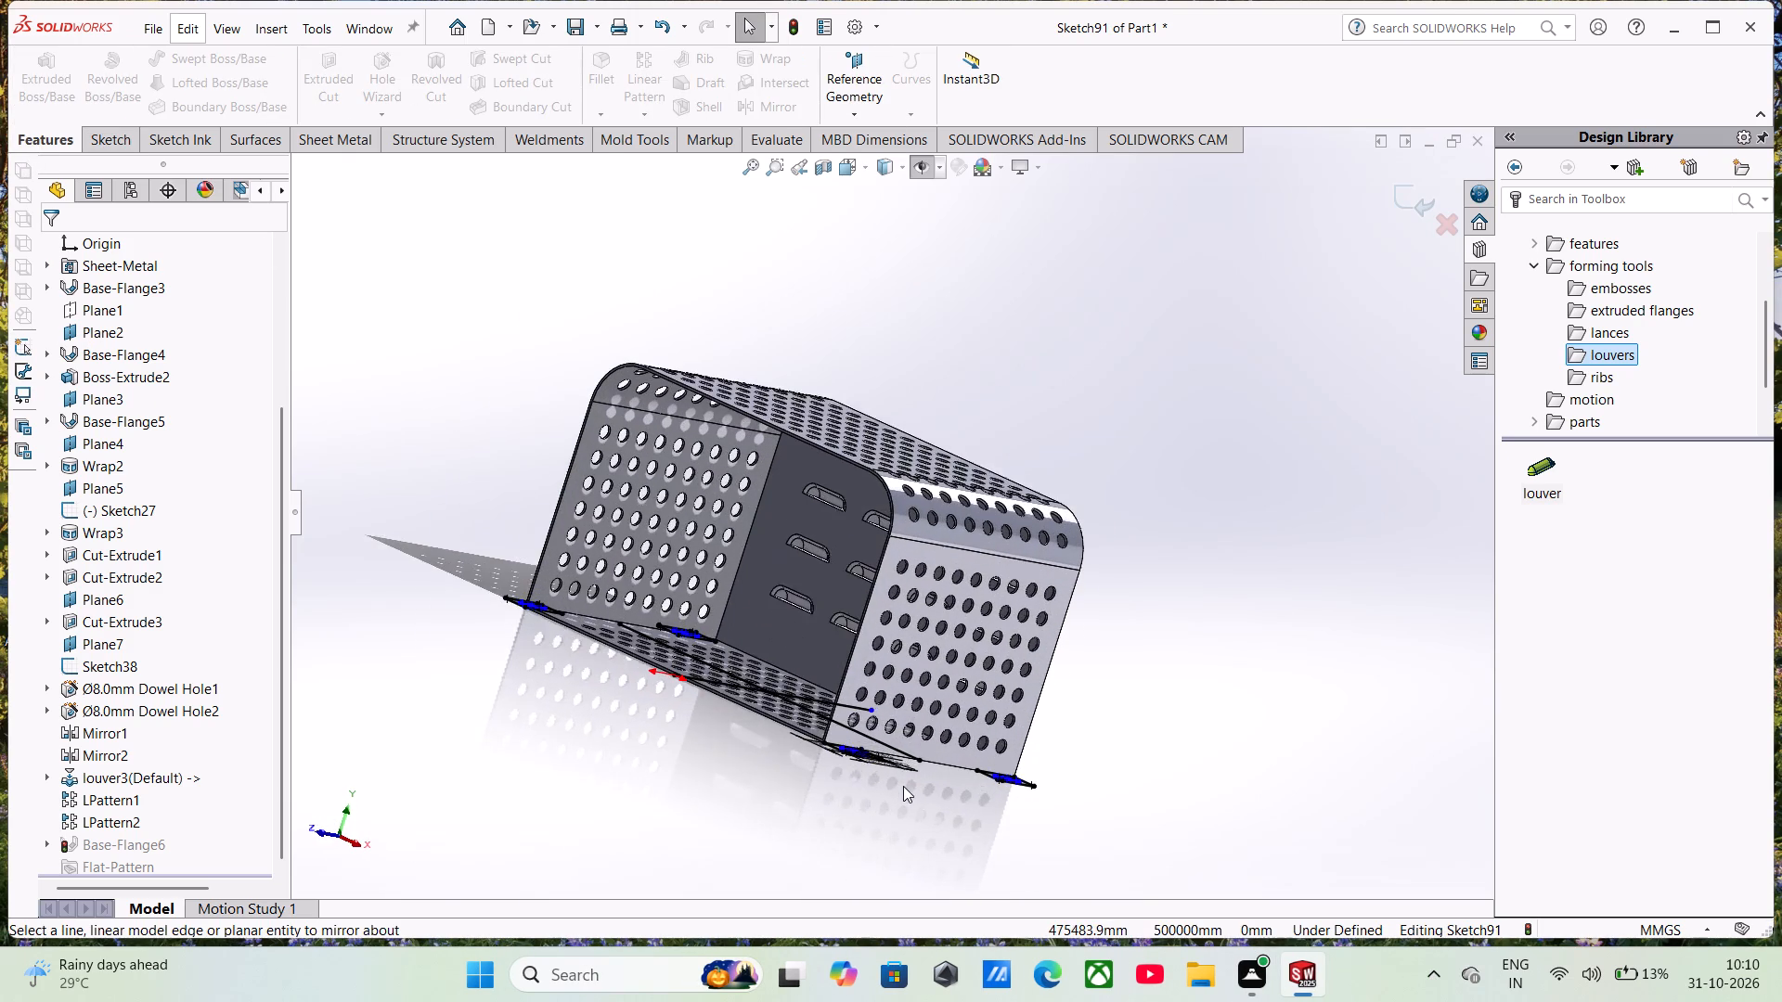
scroll(903, 786, down, 1)
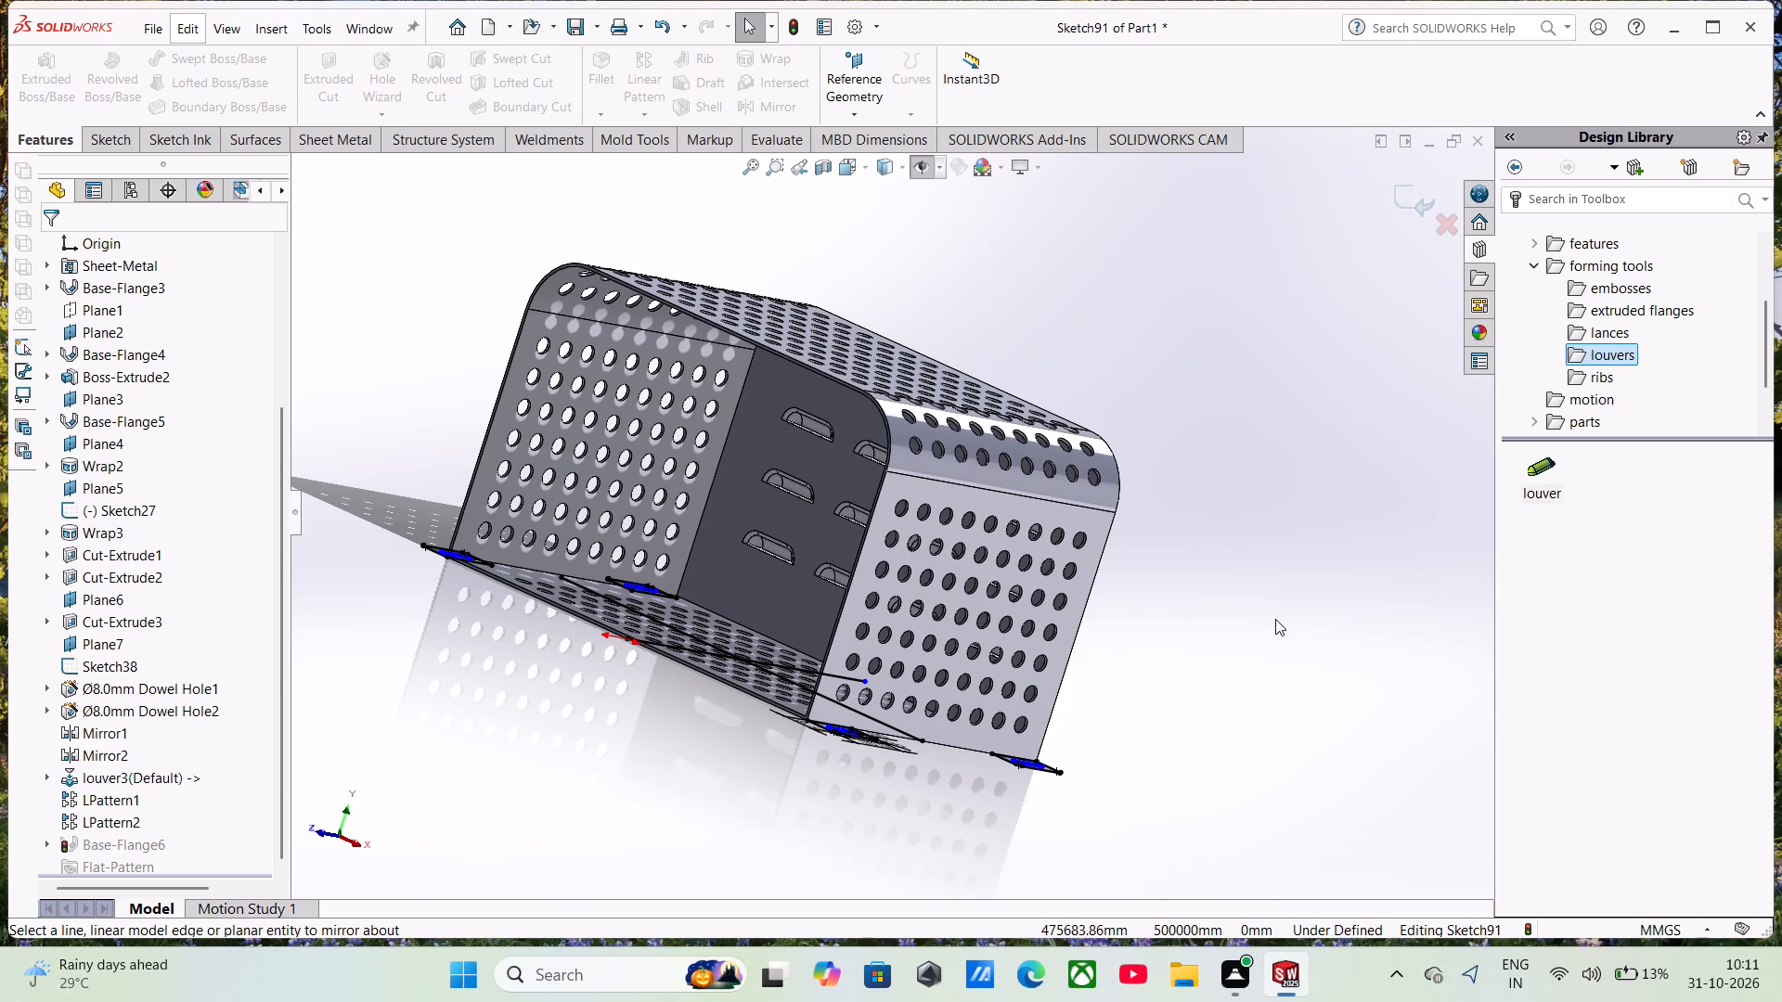
middle_drag(1286, 549, 1221, 588)
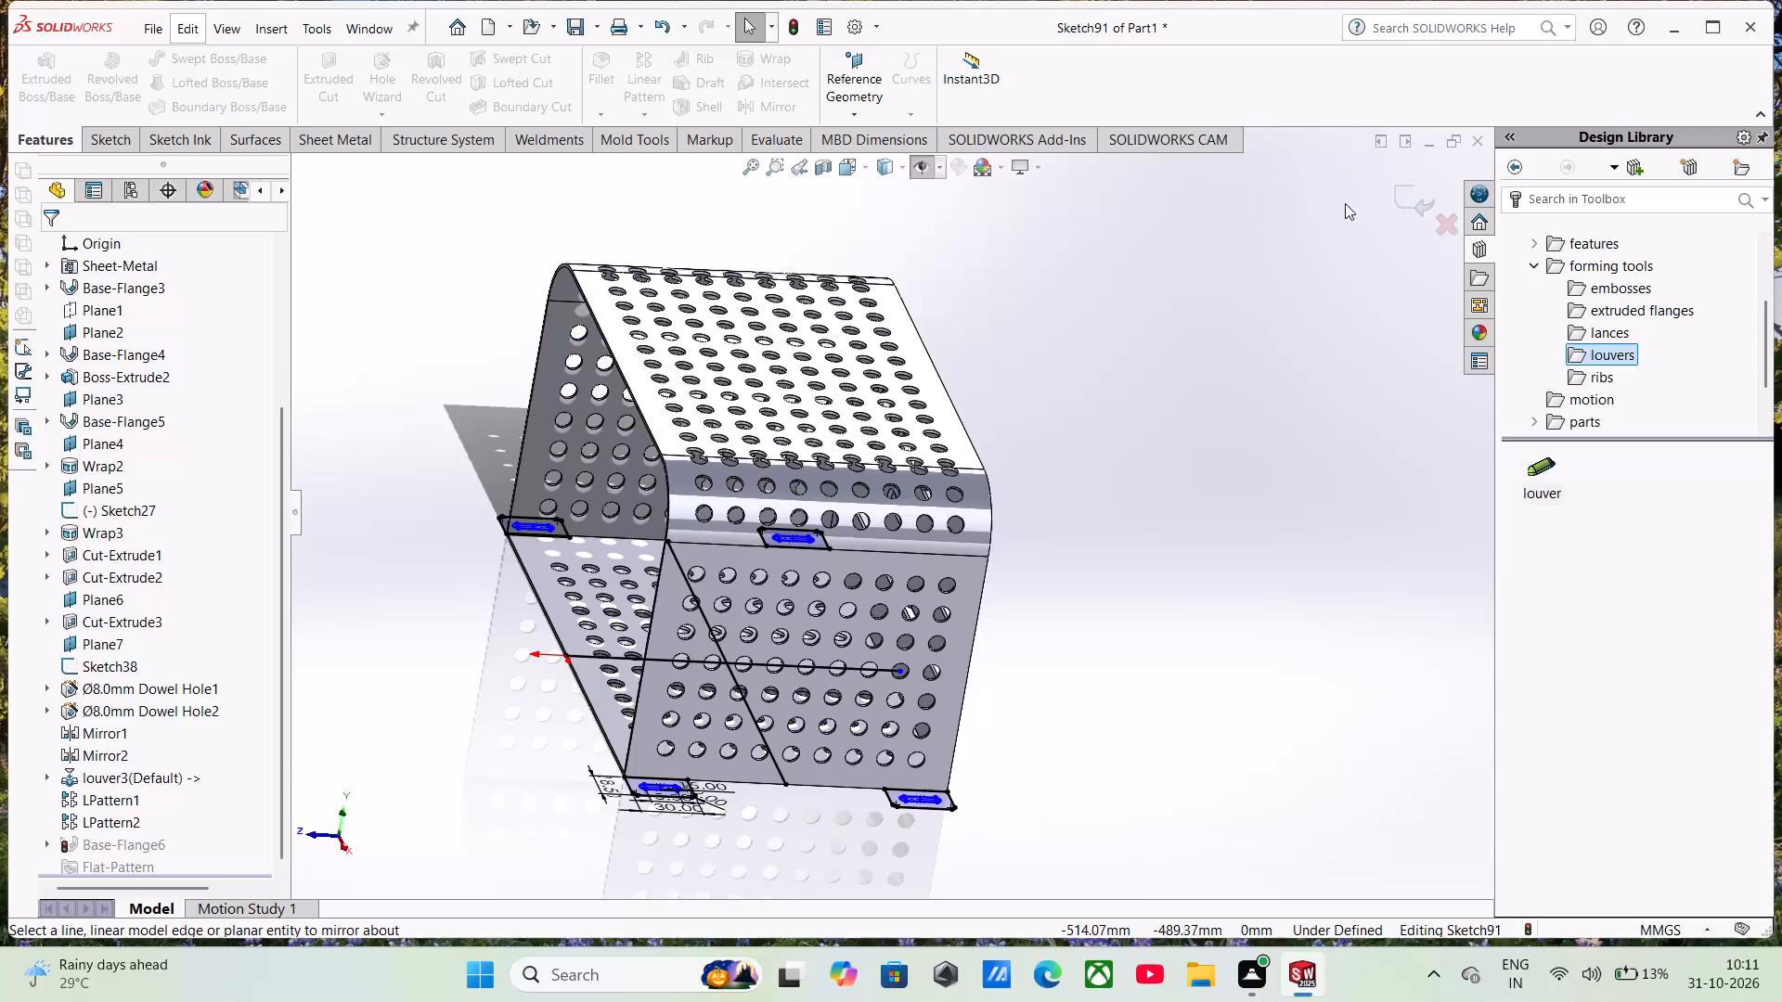
middle_drag(1251, 392, 1383, 195)
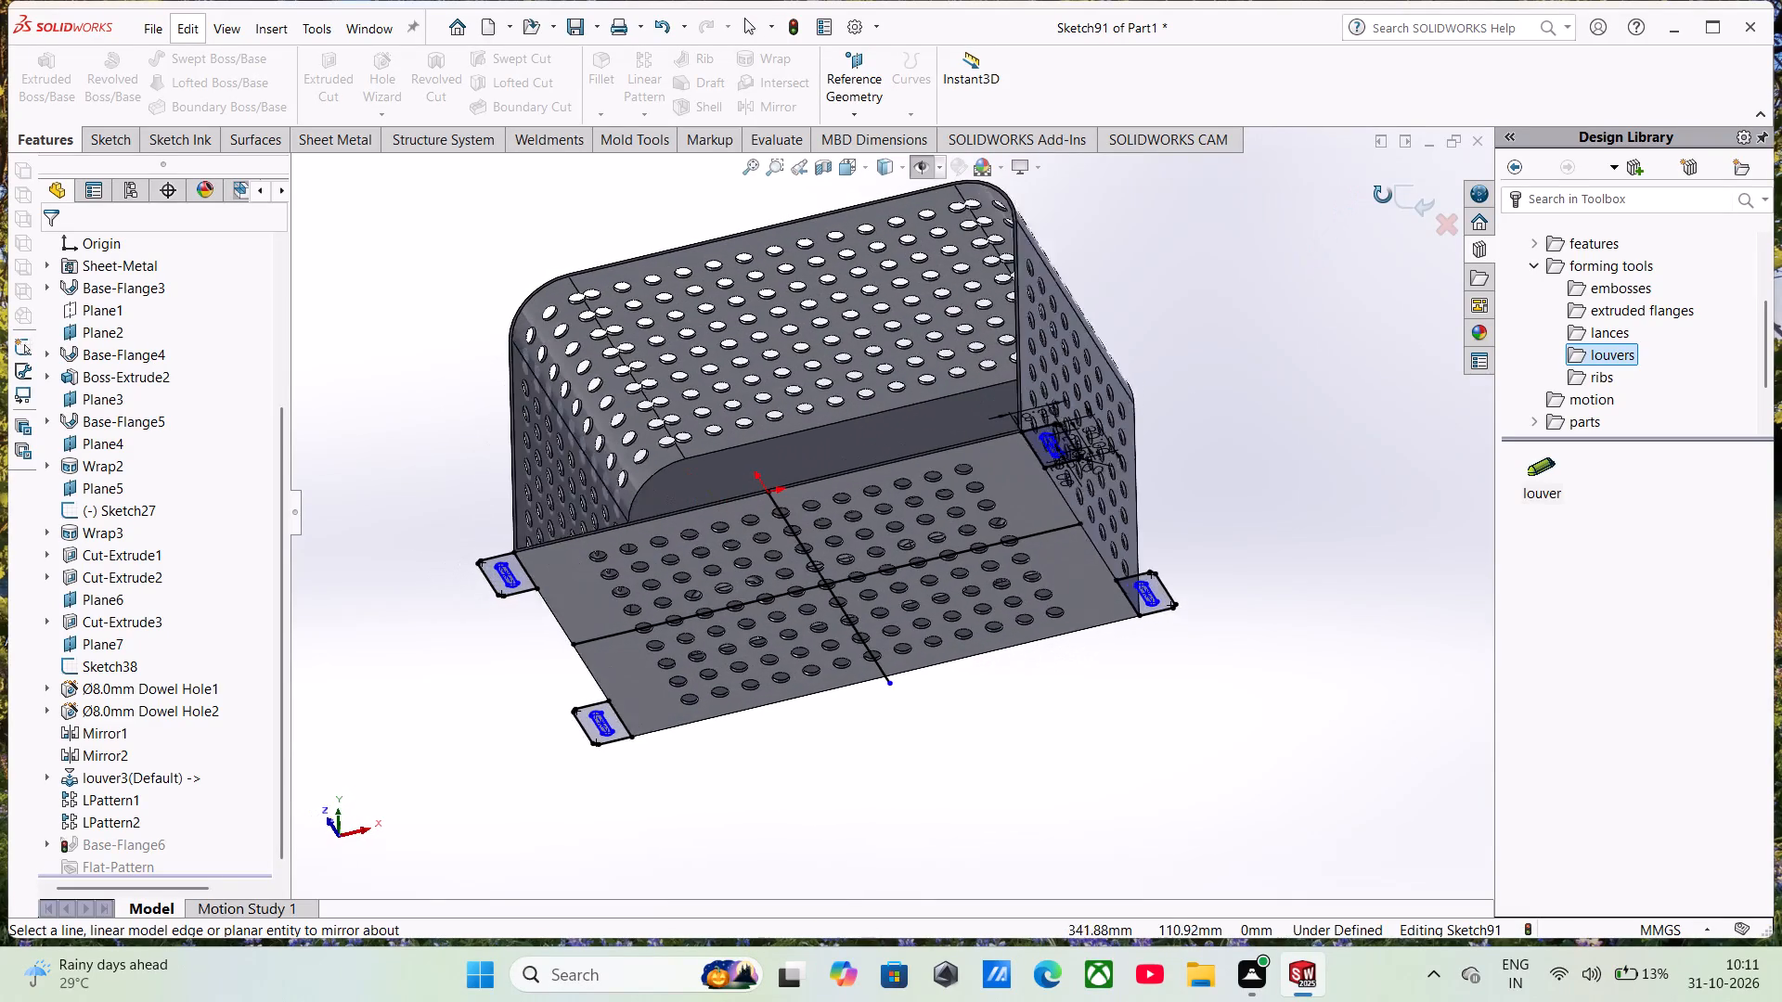
middle_drag(1383, 195, 1396, 198)
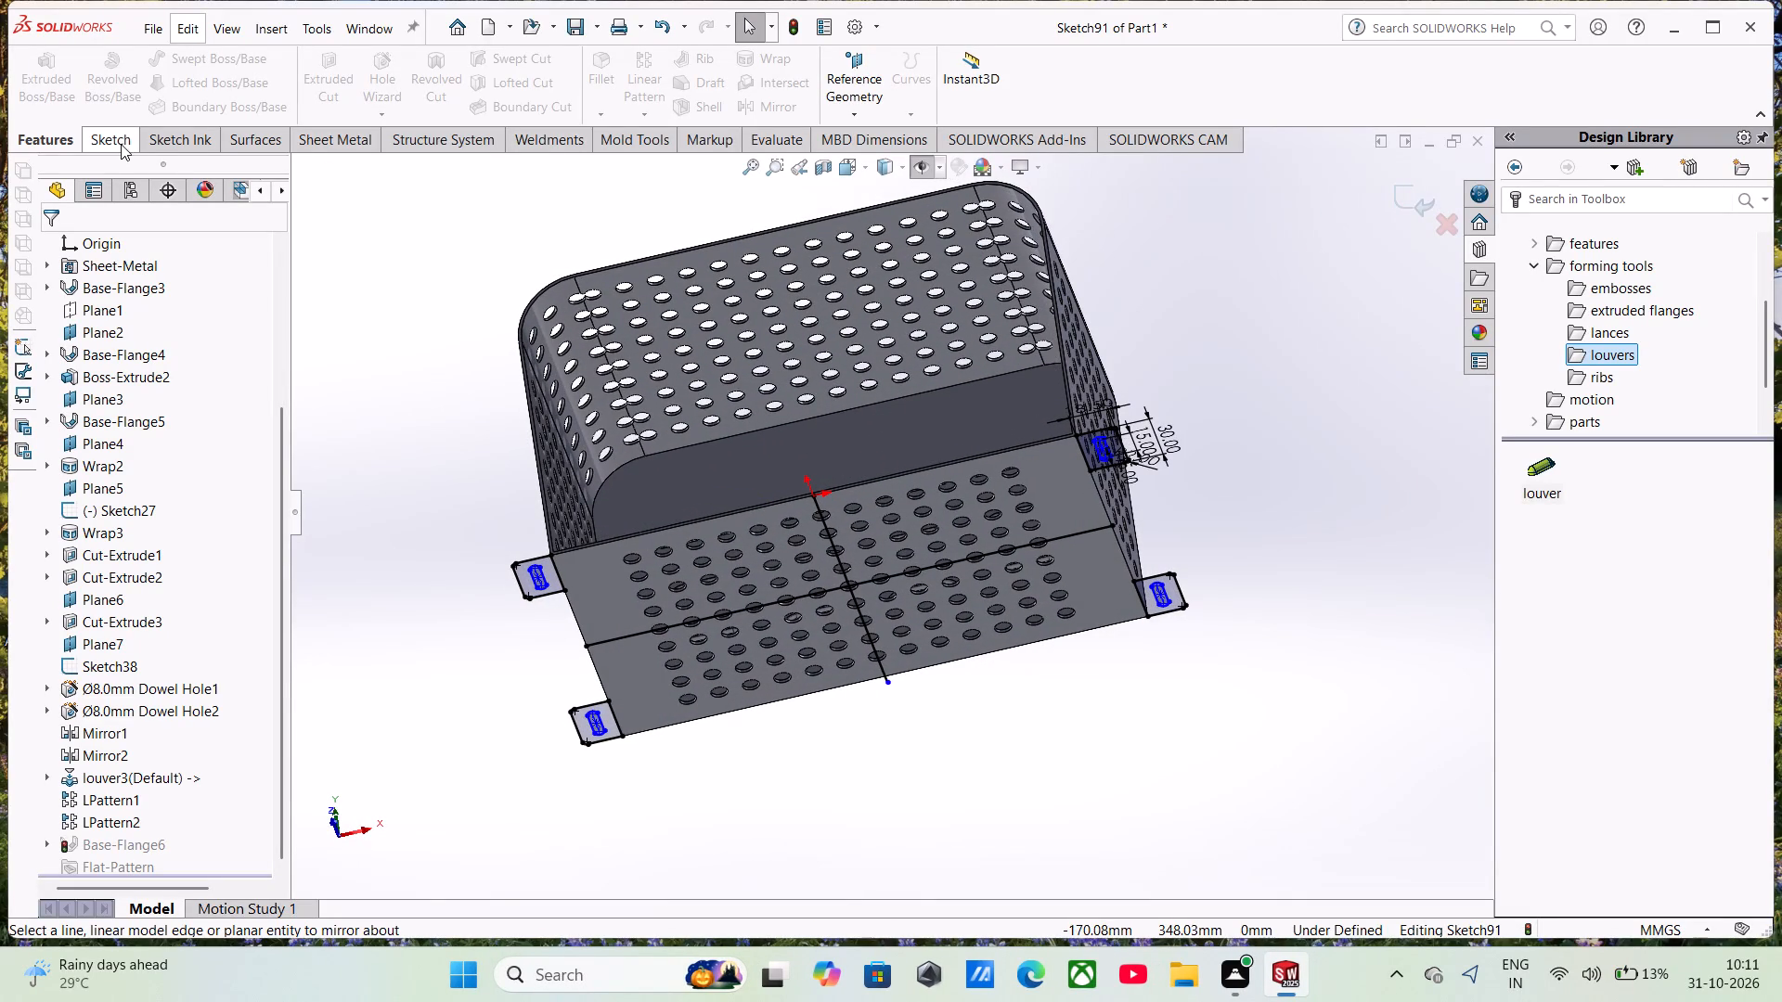
Delete the vertical and horizontal mirror lines crossing the perforated face from the tab sketch.
scroll(684, 603, down, 3)
middle_drag(684, 603, 702, 531)
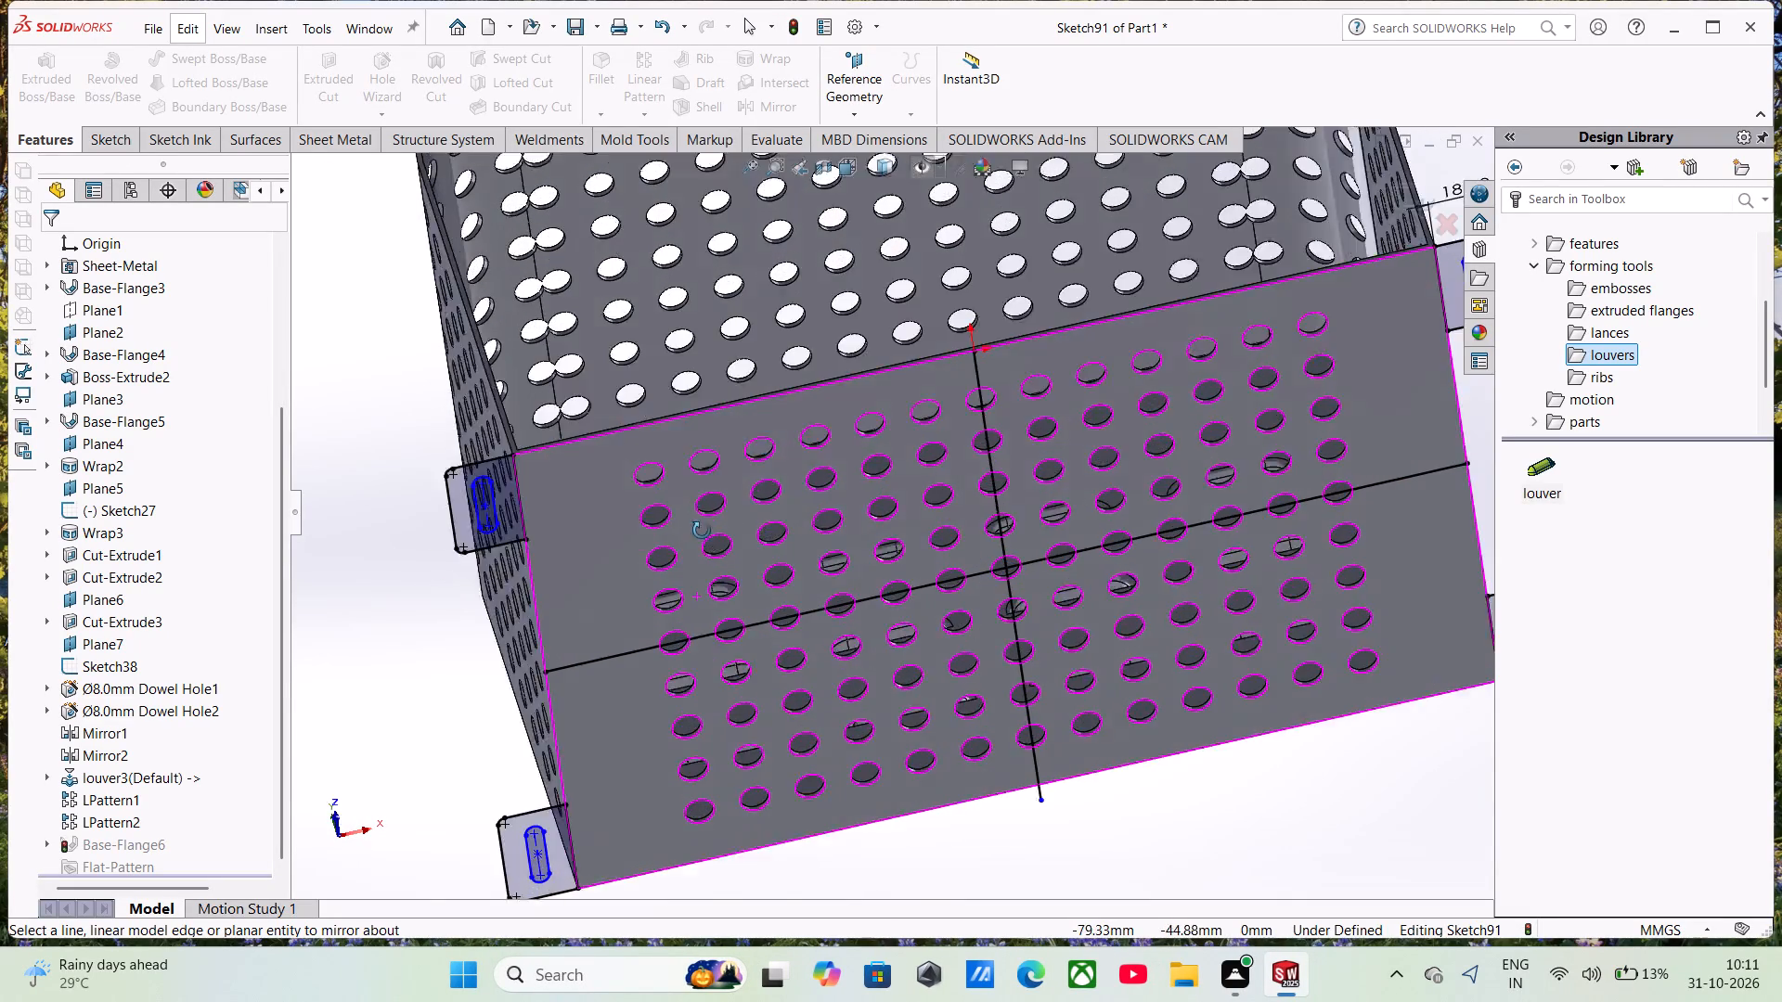
middle_drag(702, 531, 681, 417)
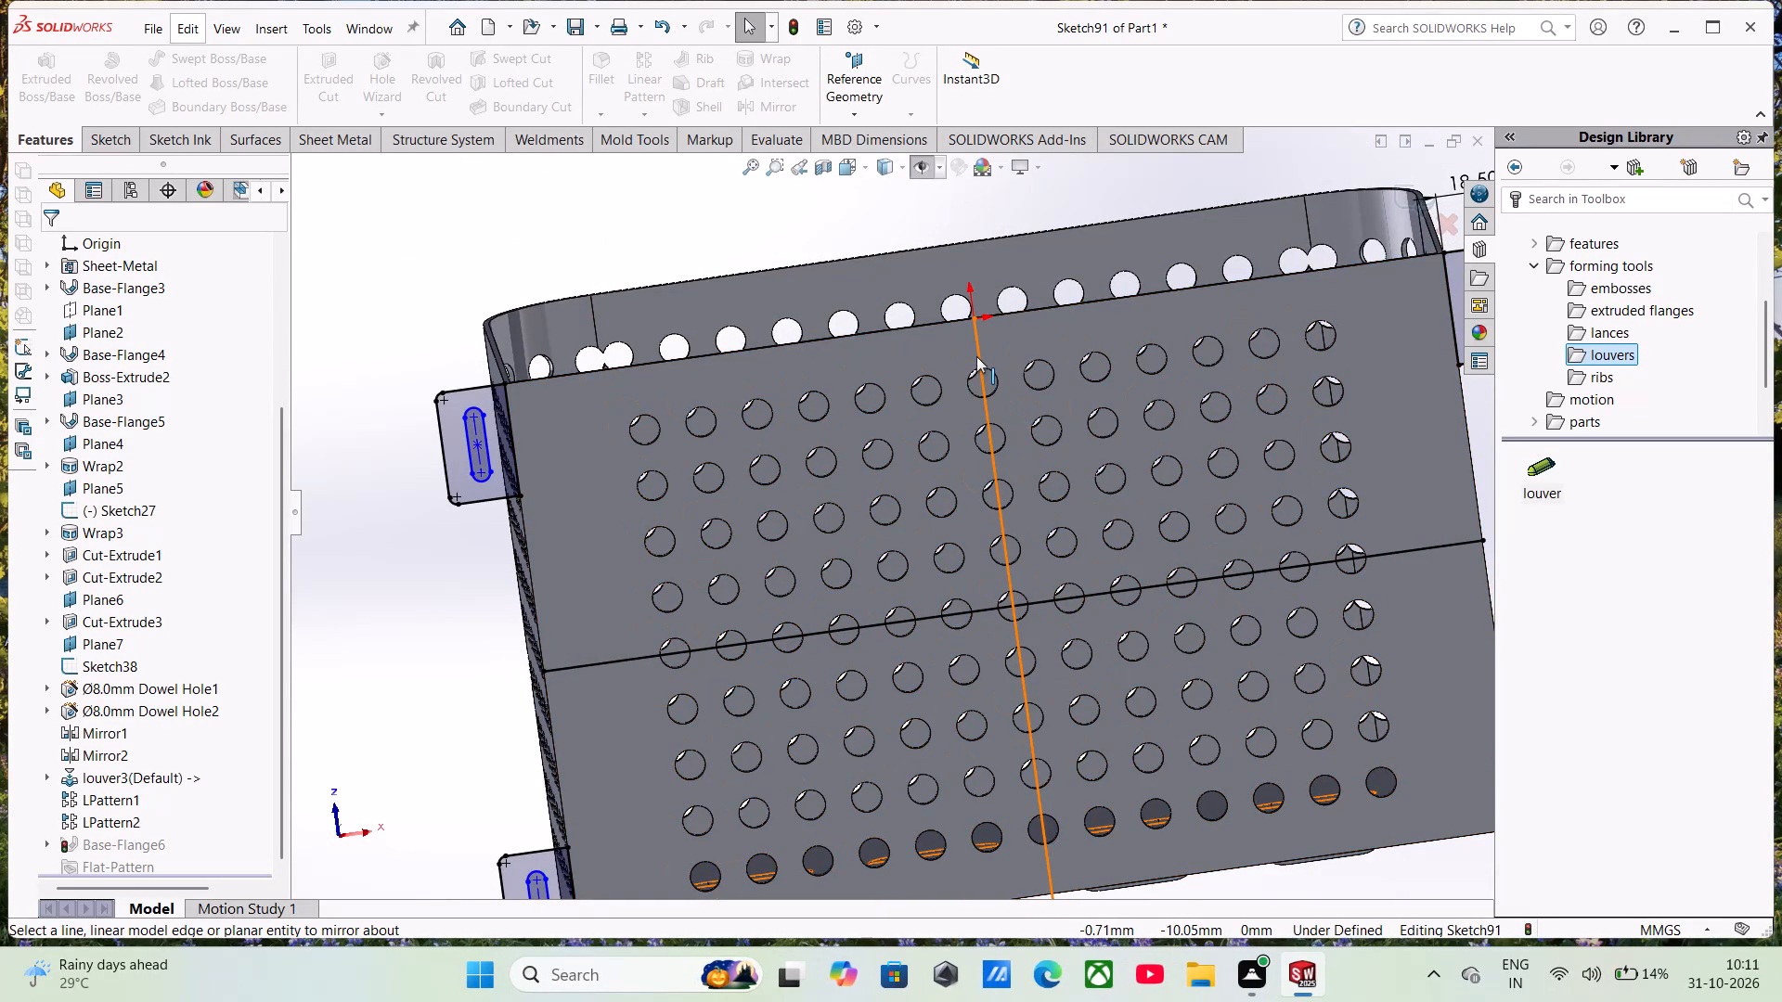
click(976, 356)
key(Delete)
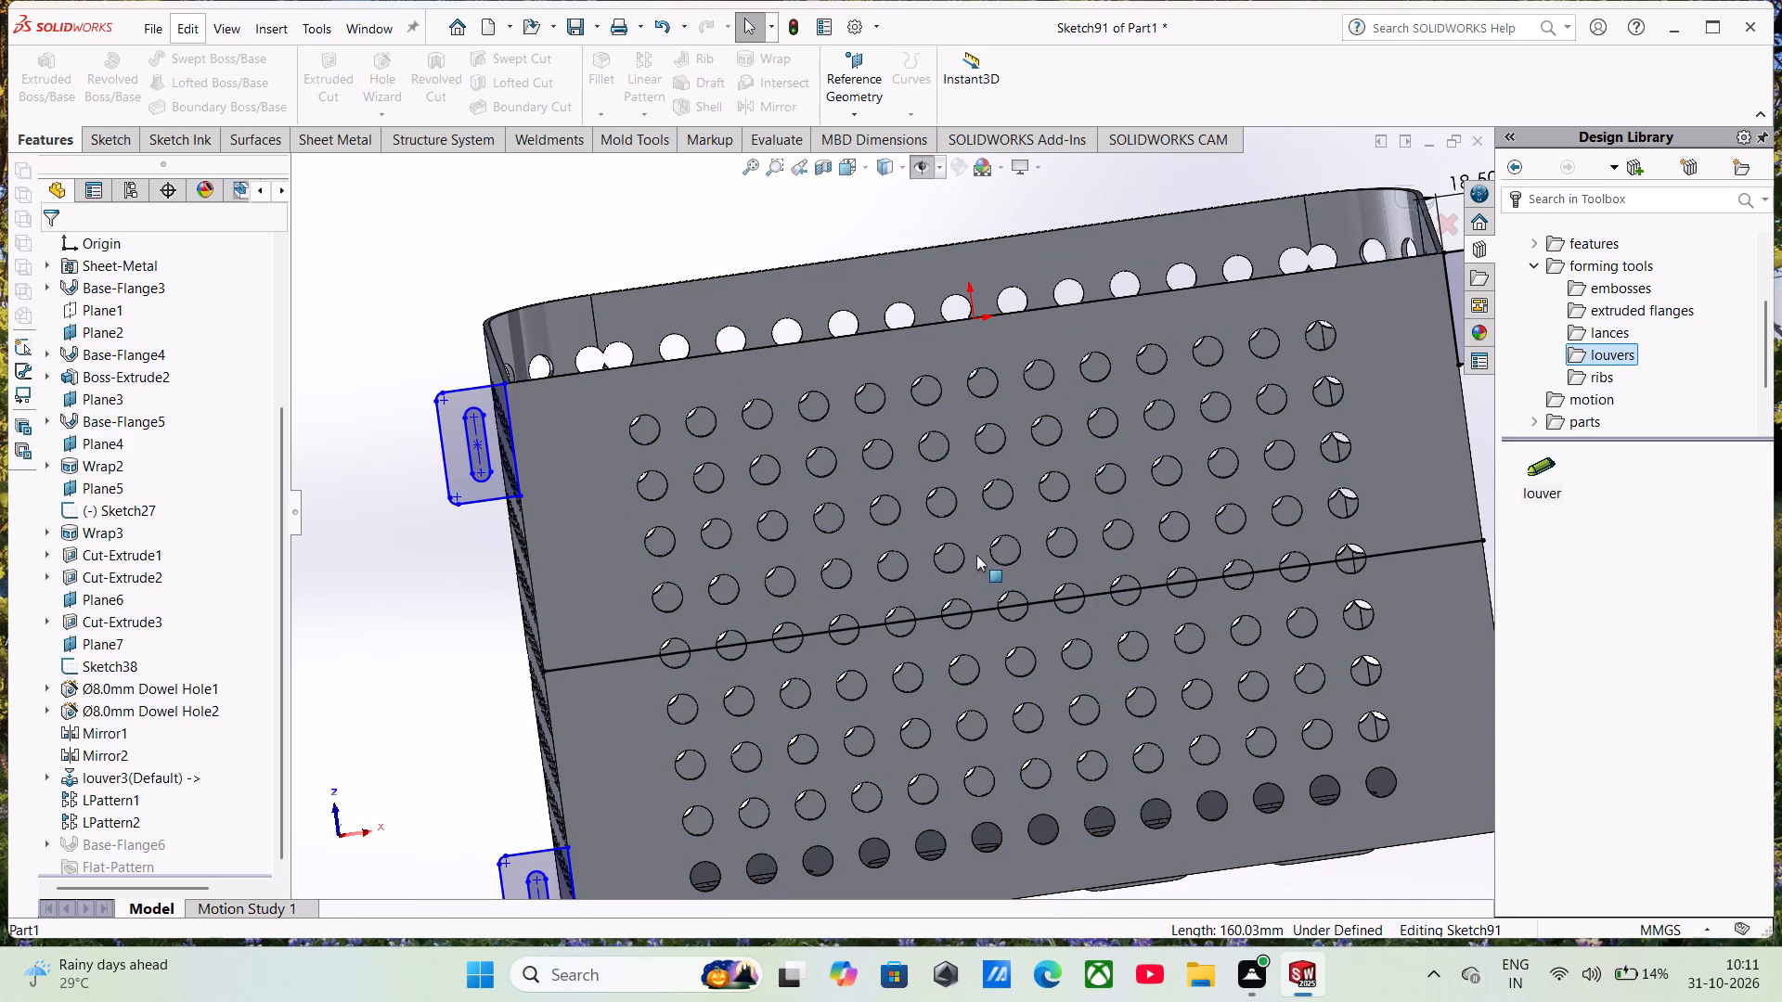
click(984, 609)
key(Delete)
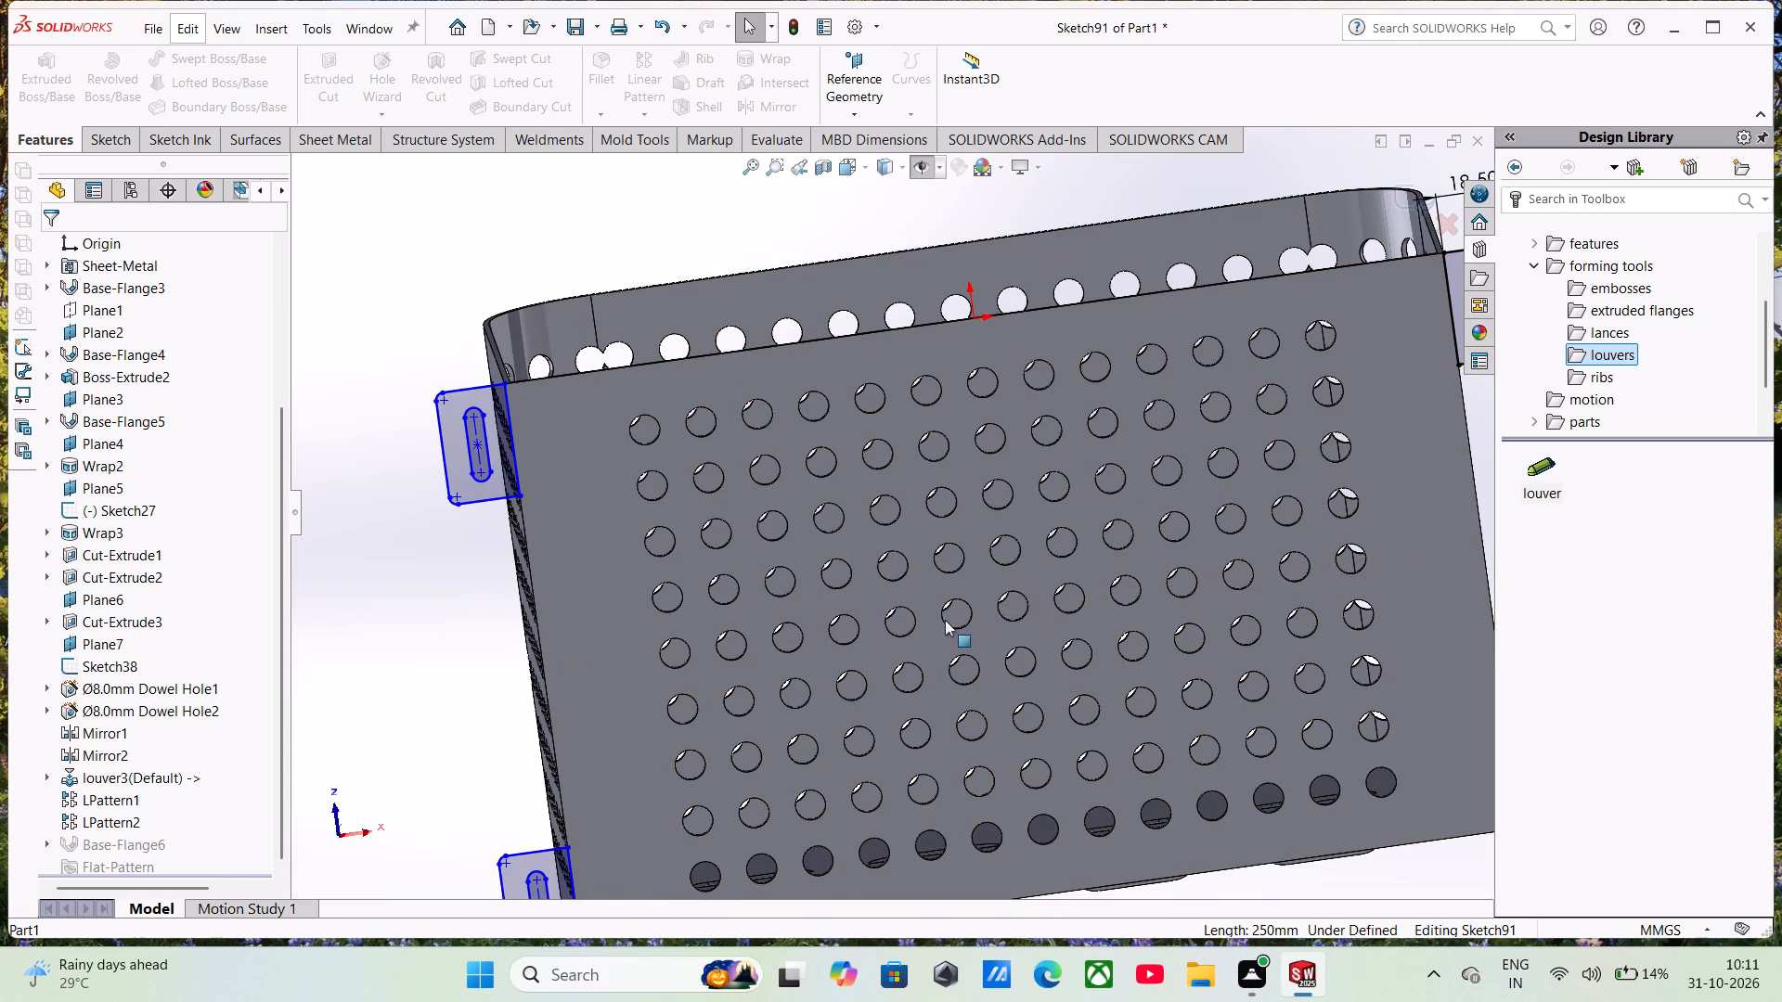
Exit the tab sketch, keeping its changes, and choose to stop and repair Base-Flange6.
scroll(943, 620, up, 2)
click(121, 143)
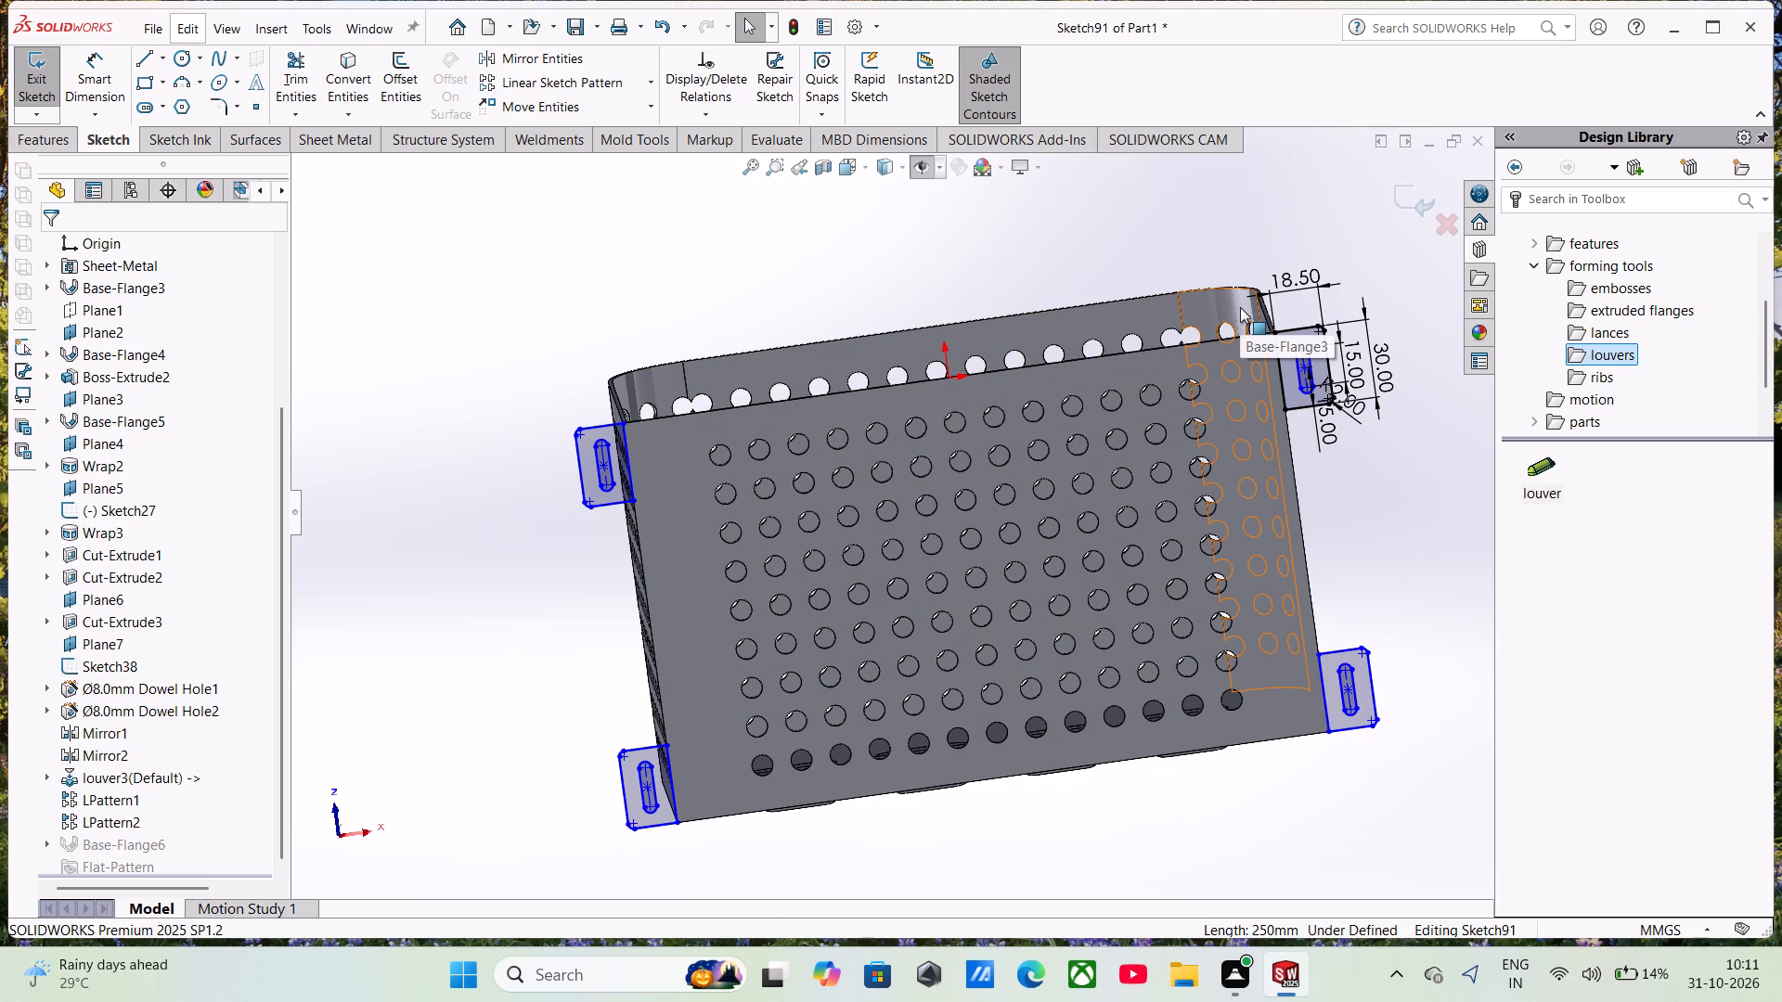
click(1404, 212)
click(1077, 494)
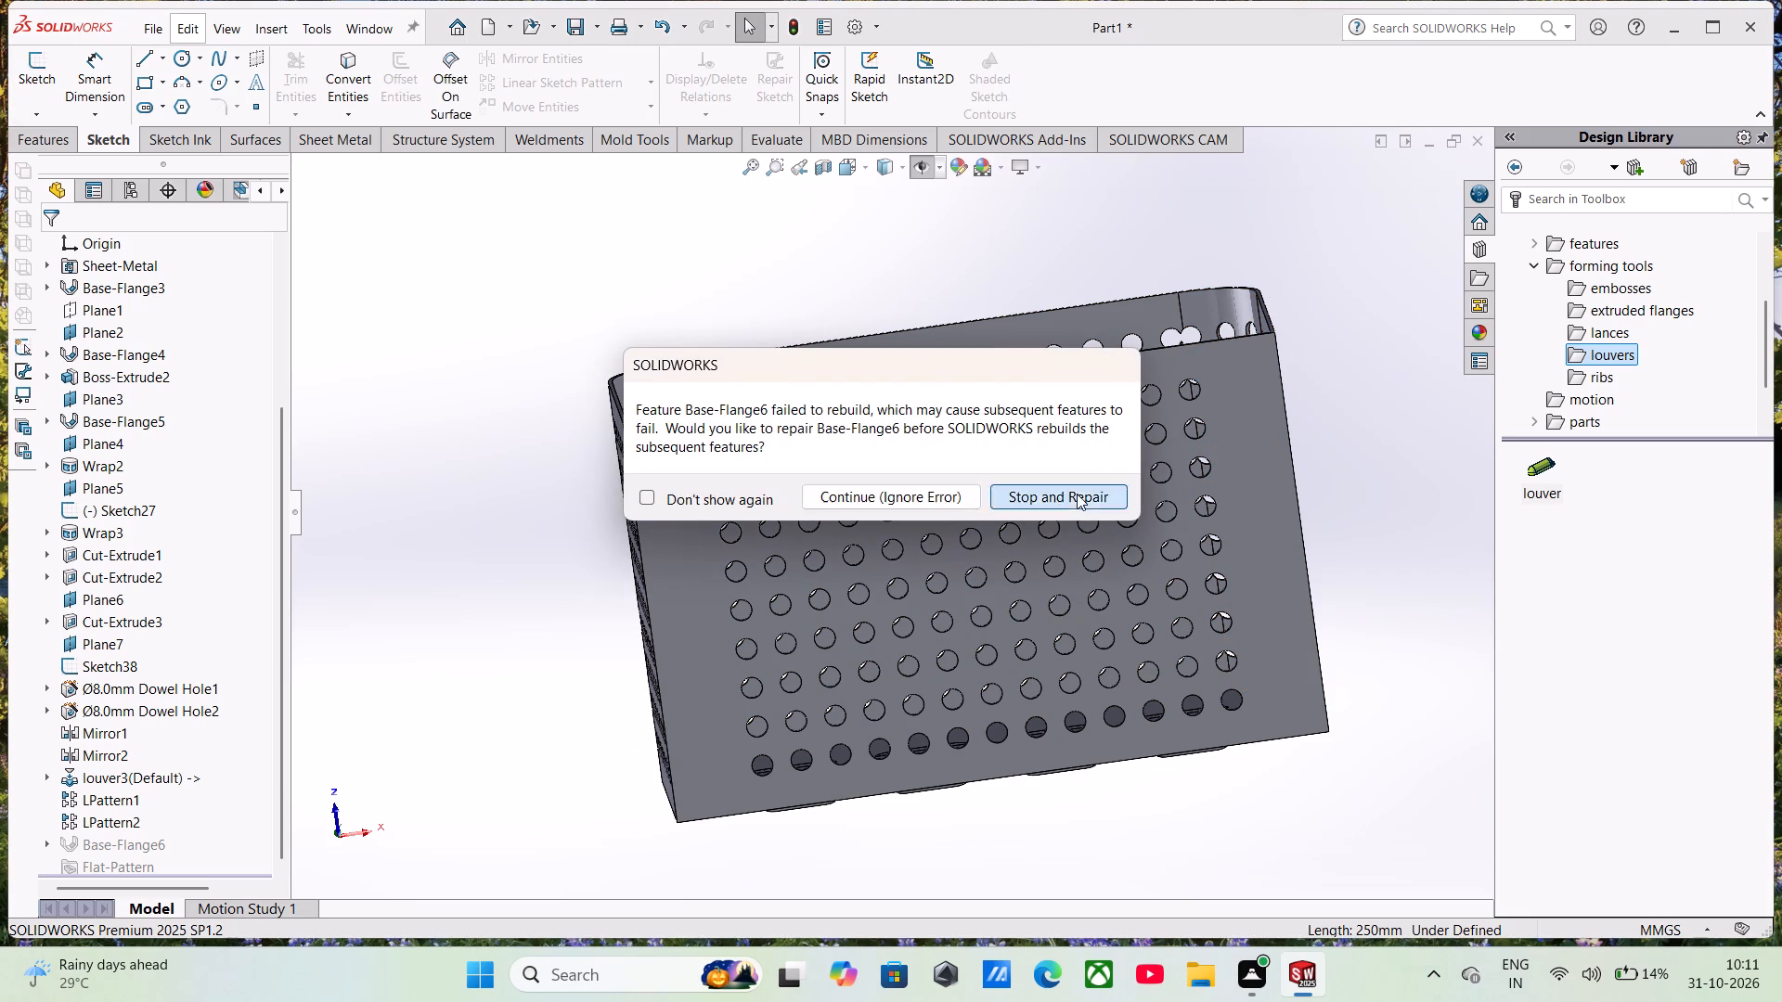
middle_drag(1078, 496, 1150, 811)
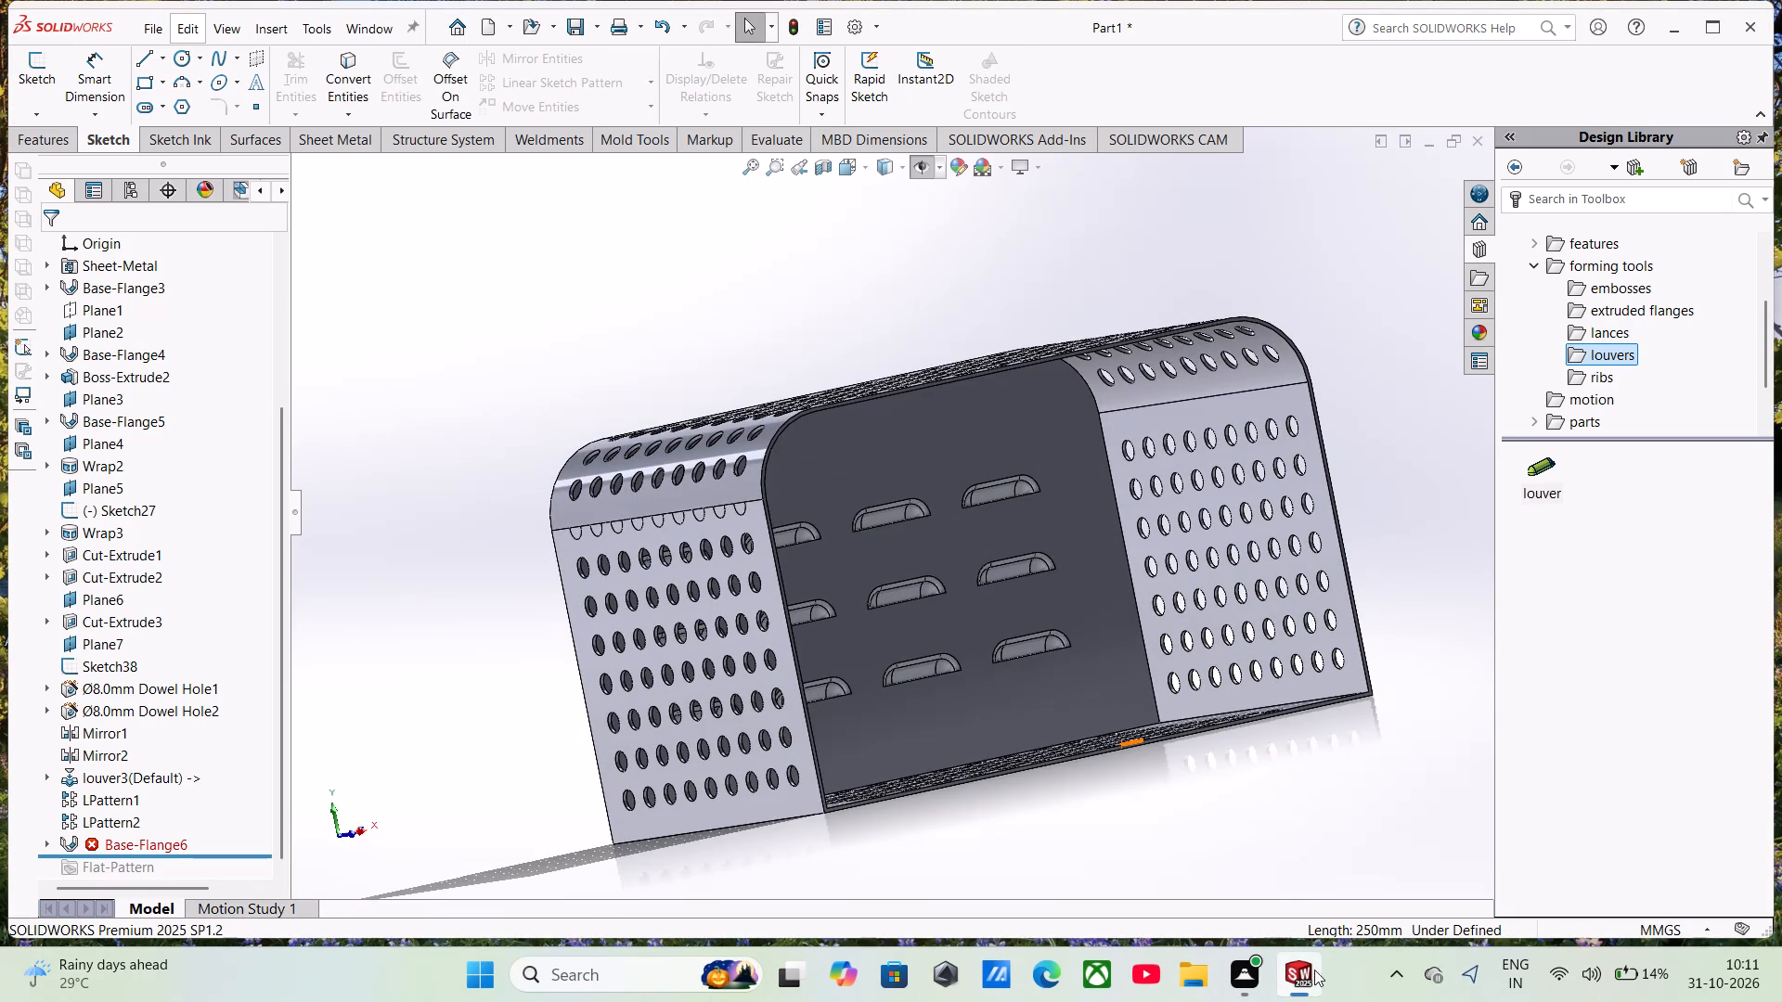